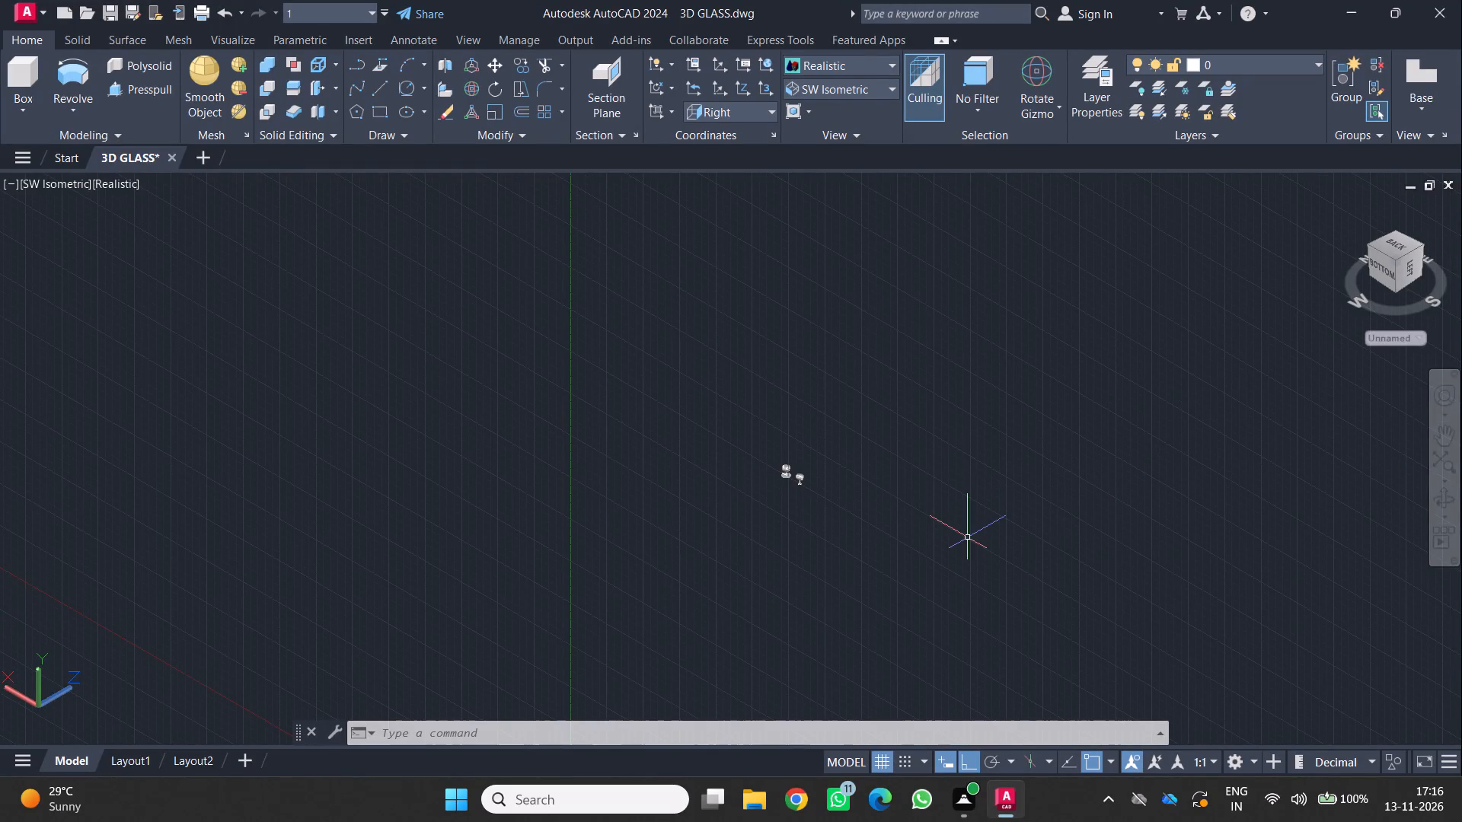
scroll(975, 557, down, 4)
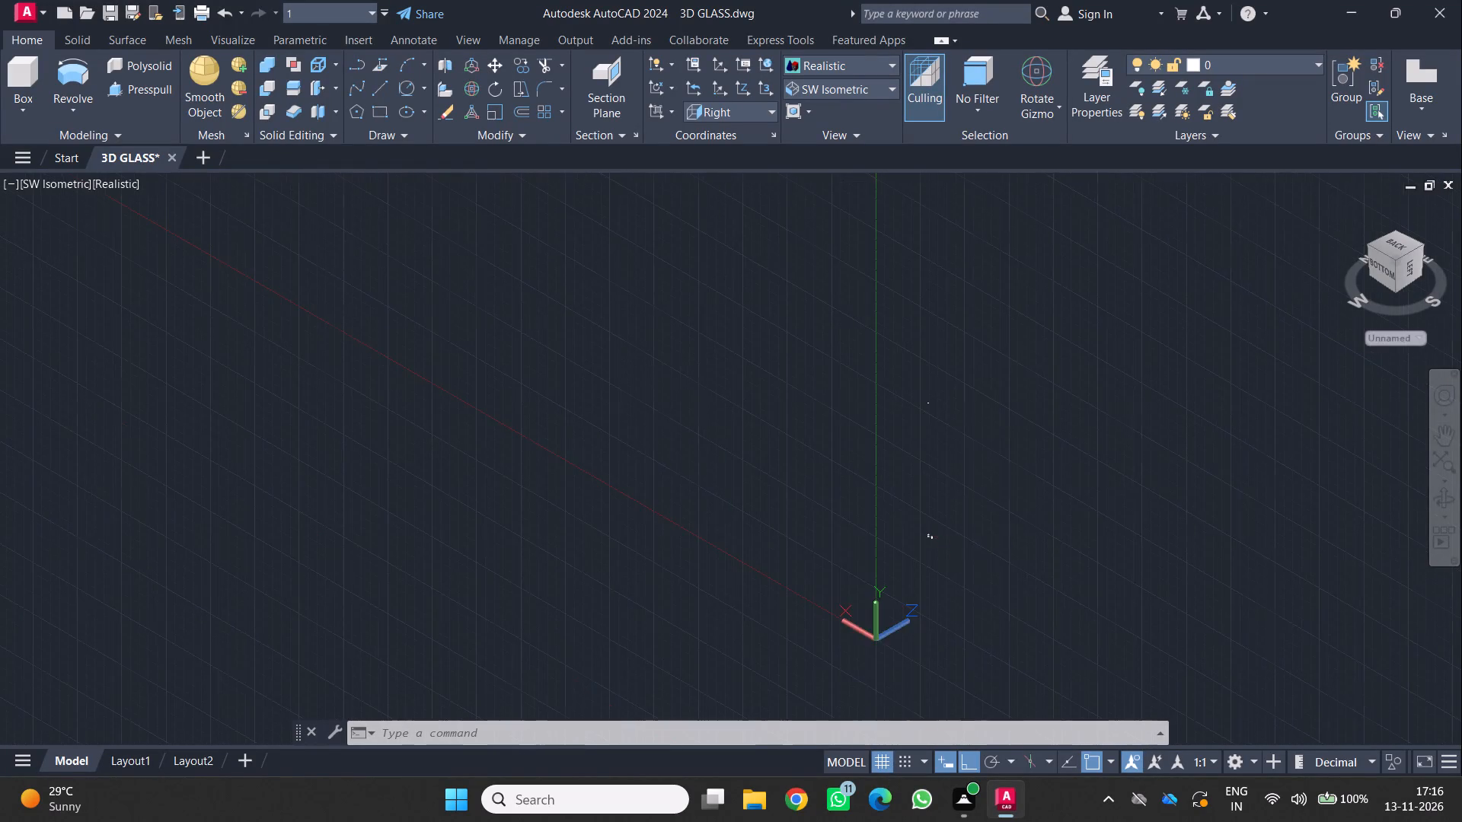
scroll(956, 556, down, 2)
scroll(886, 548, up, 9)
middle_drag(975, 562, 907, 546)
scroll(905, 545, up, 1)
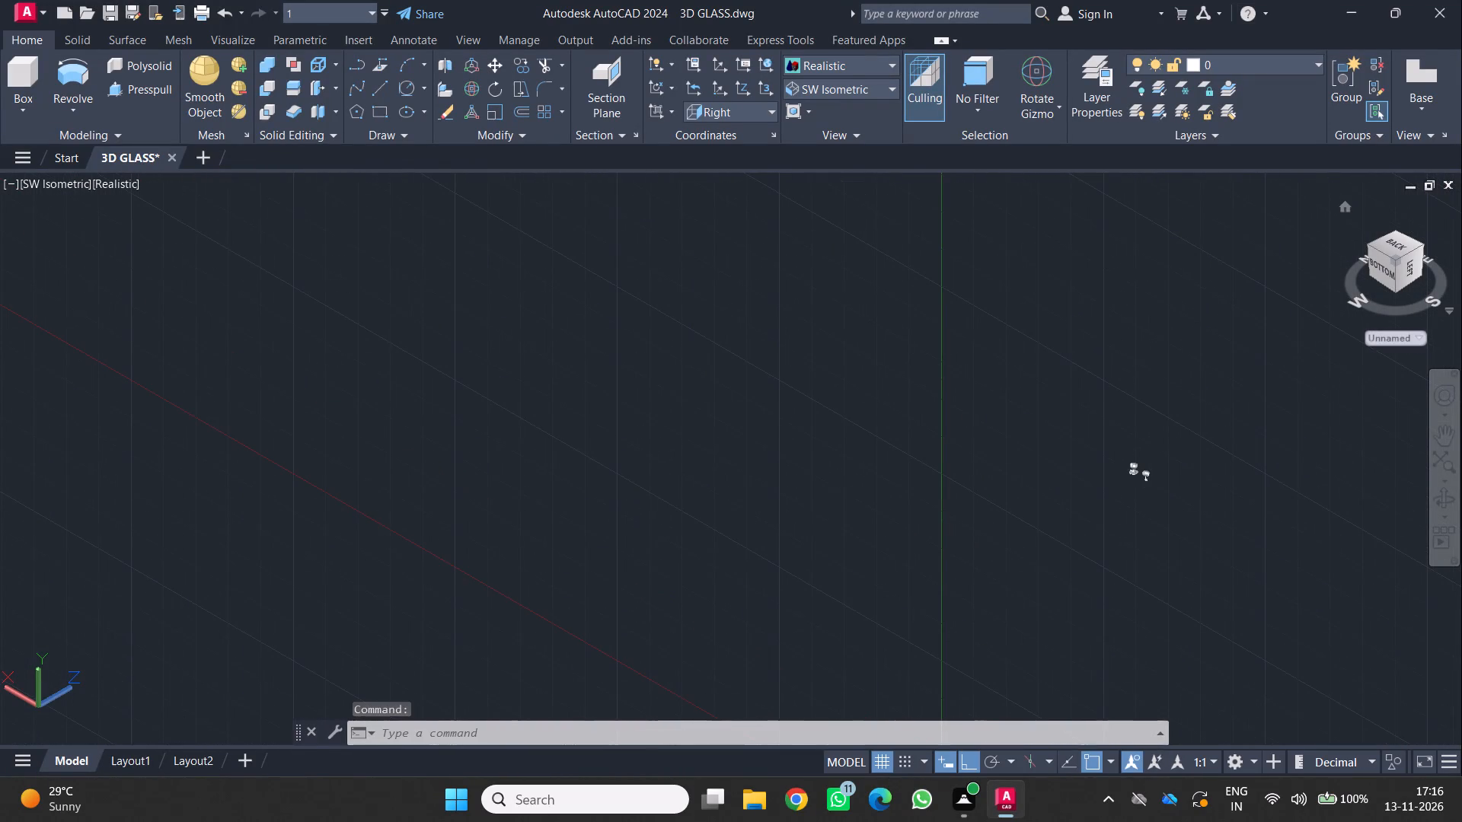
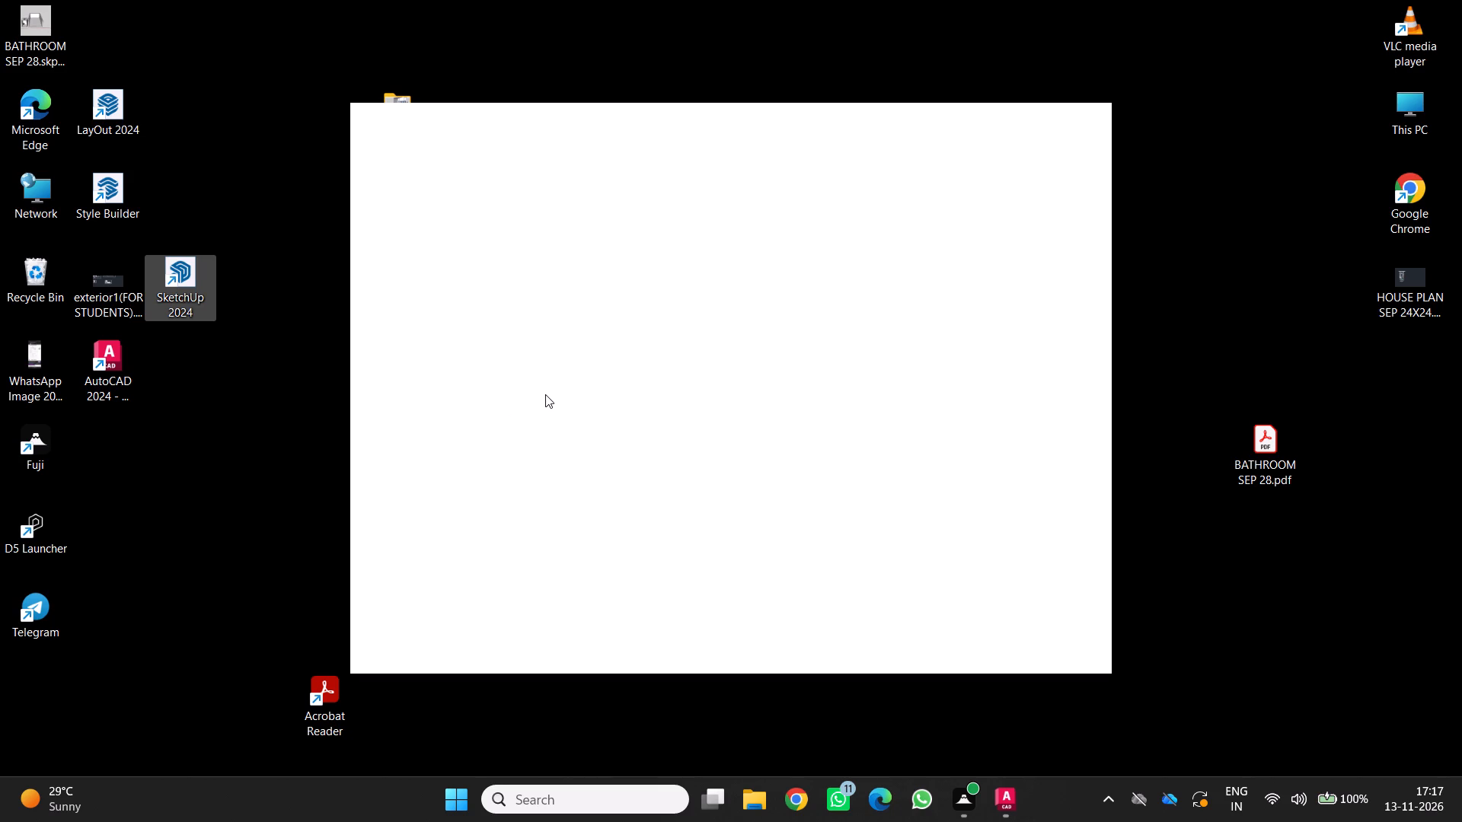
Launch SketchUp 2024 from its desktop shortcut.
double_click(181, 282)
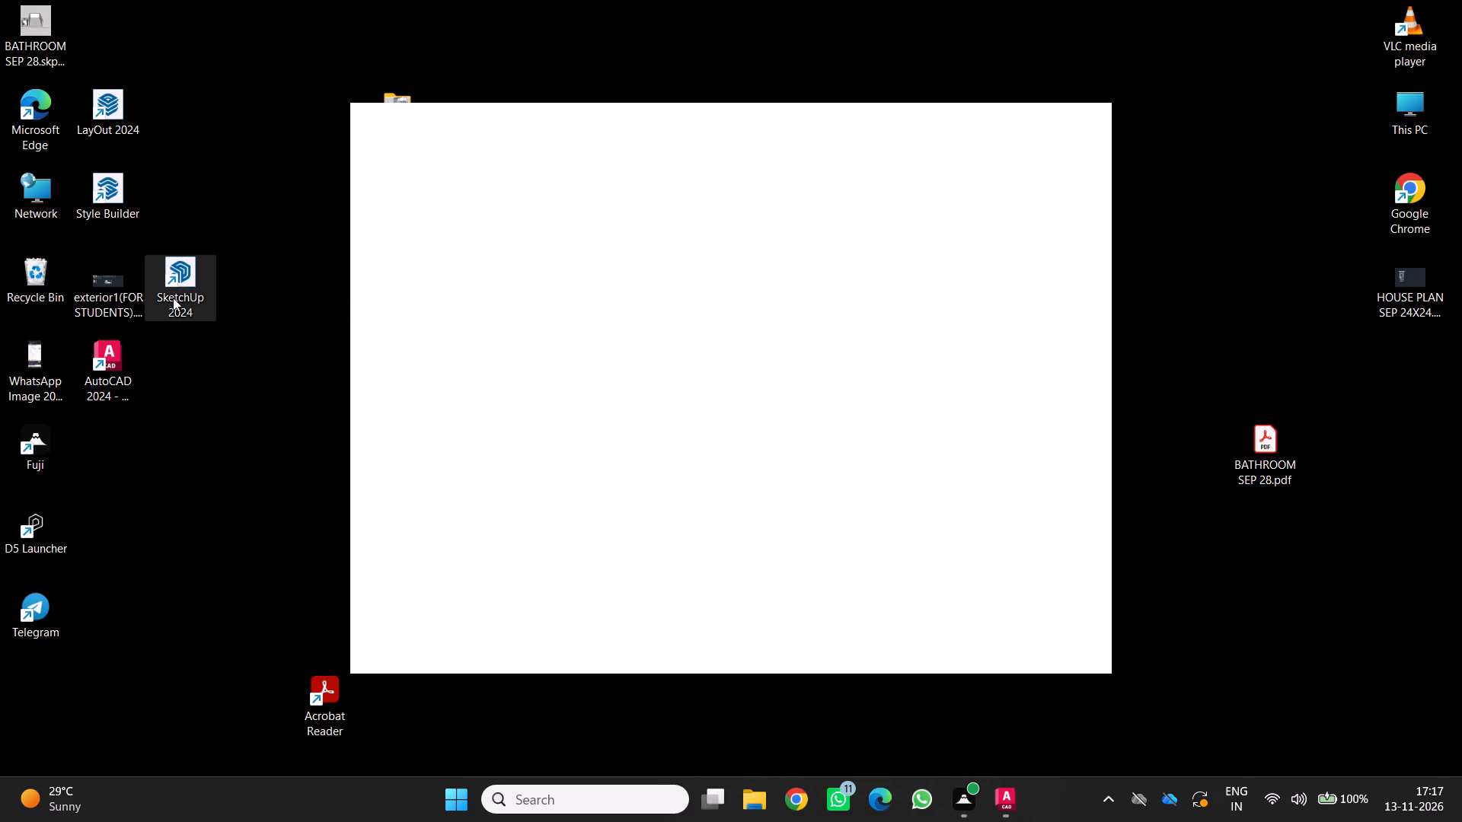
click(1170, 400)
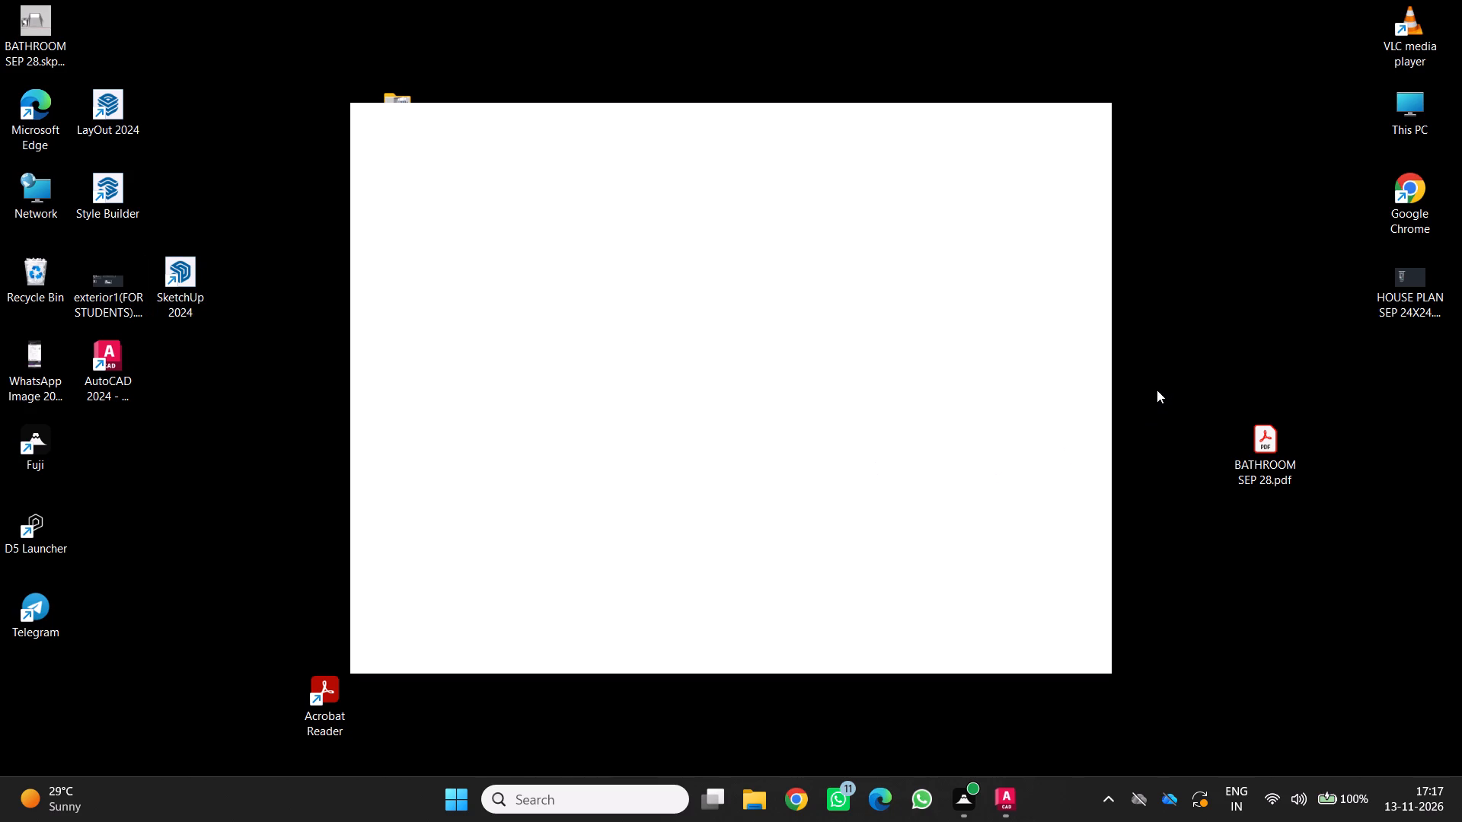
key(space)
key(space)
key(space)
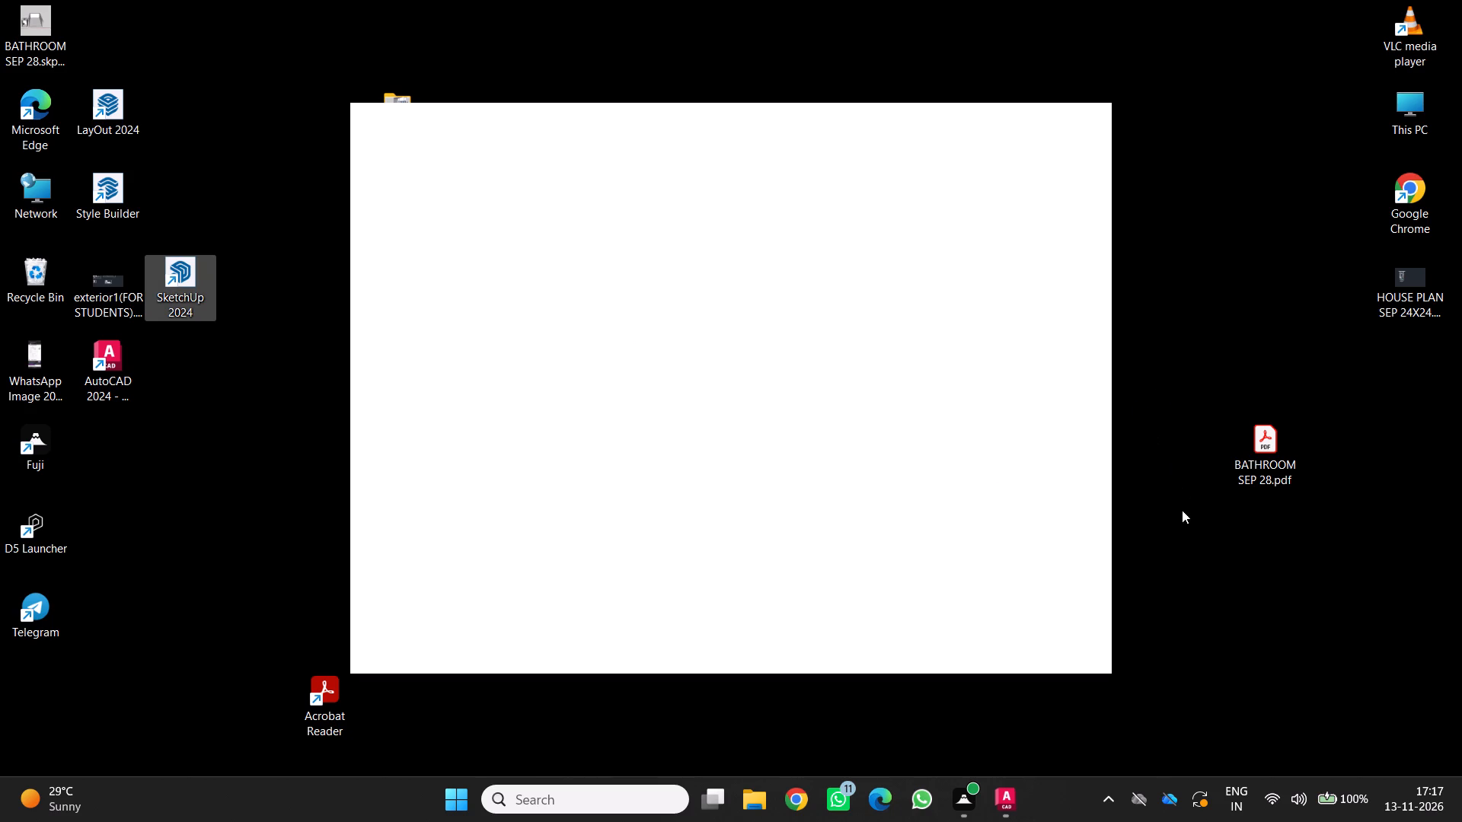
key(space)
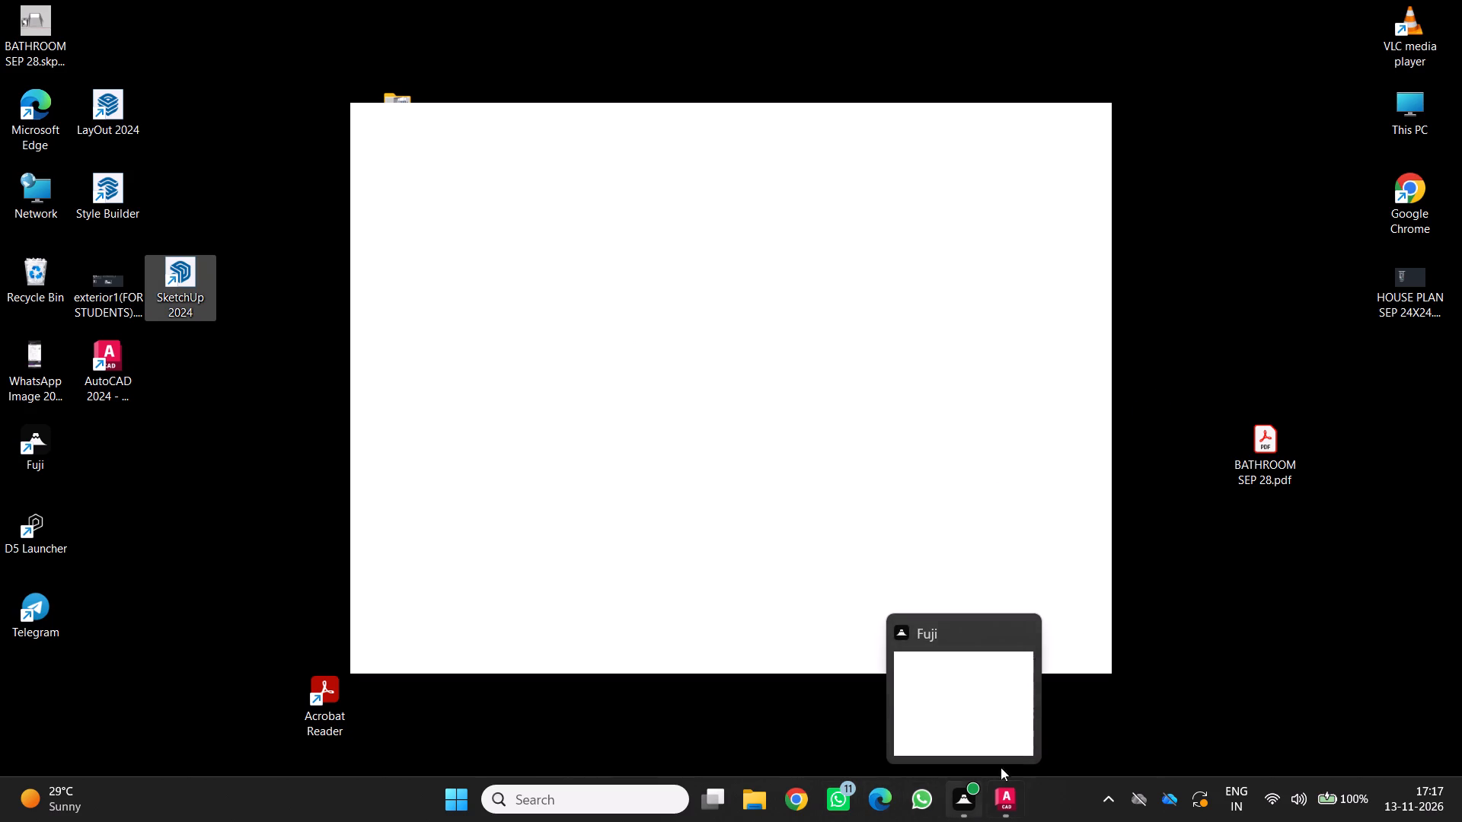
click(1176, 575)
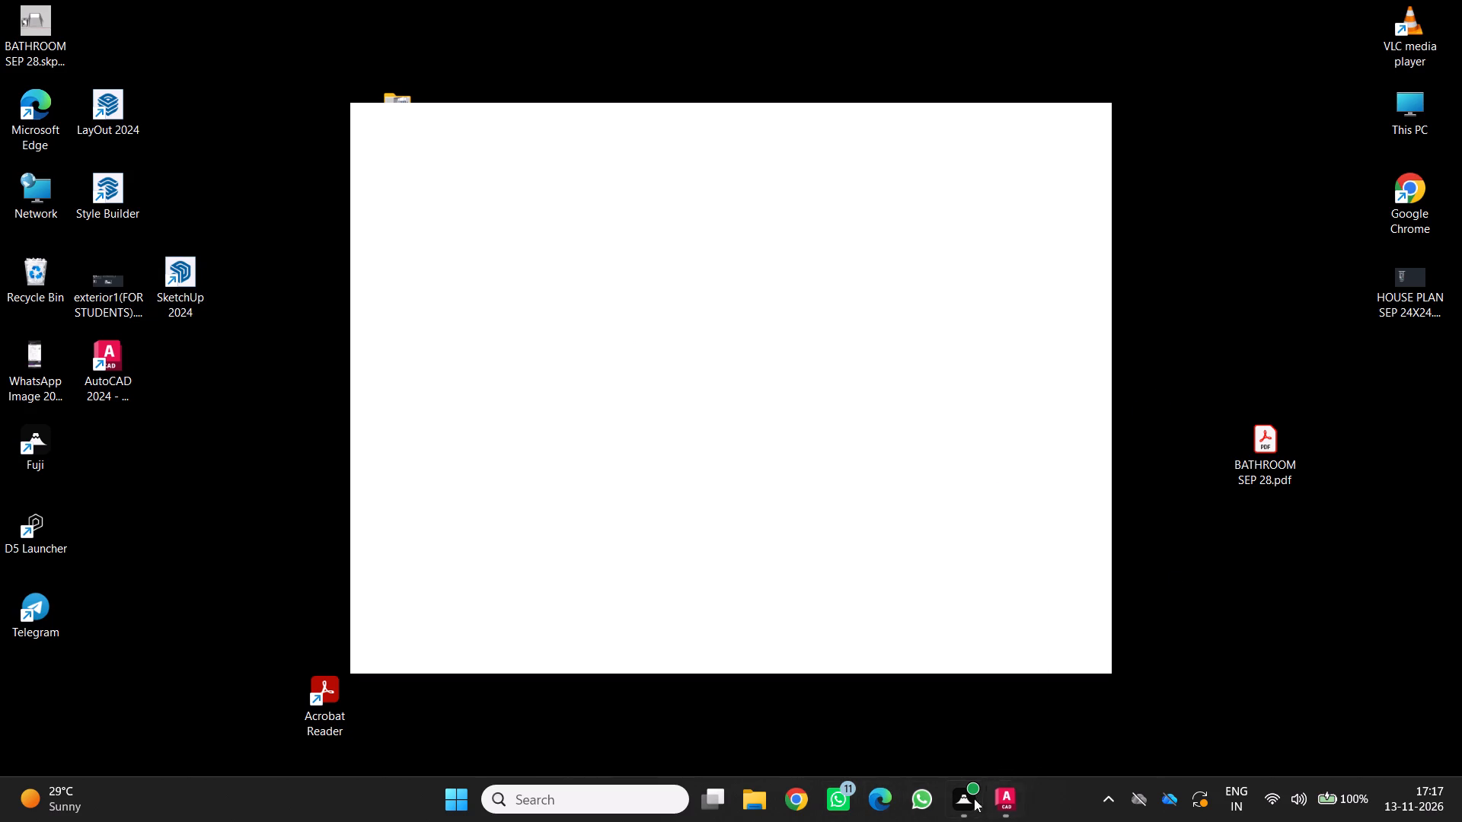
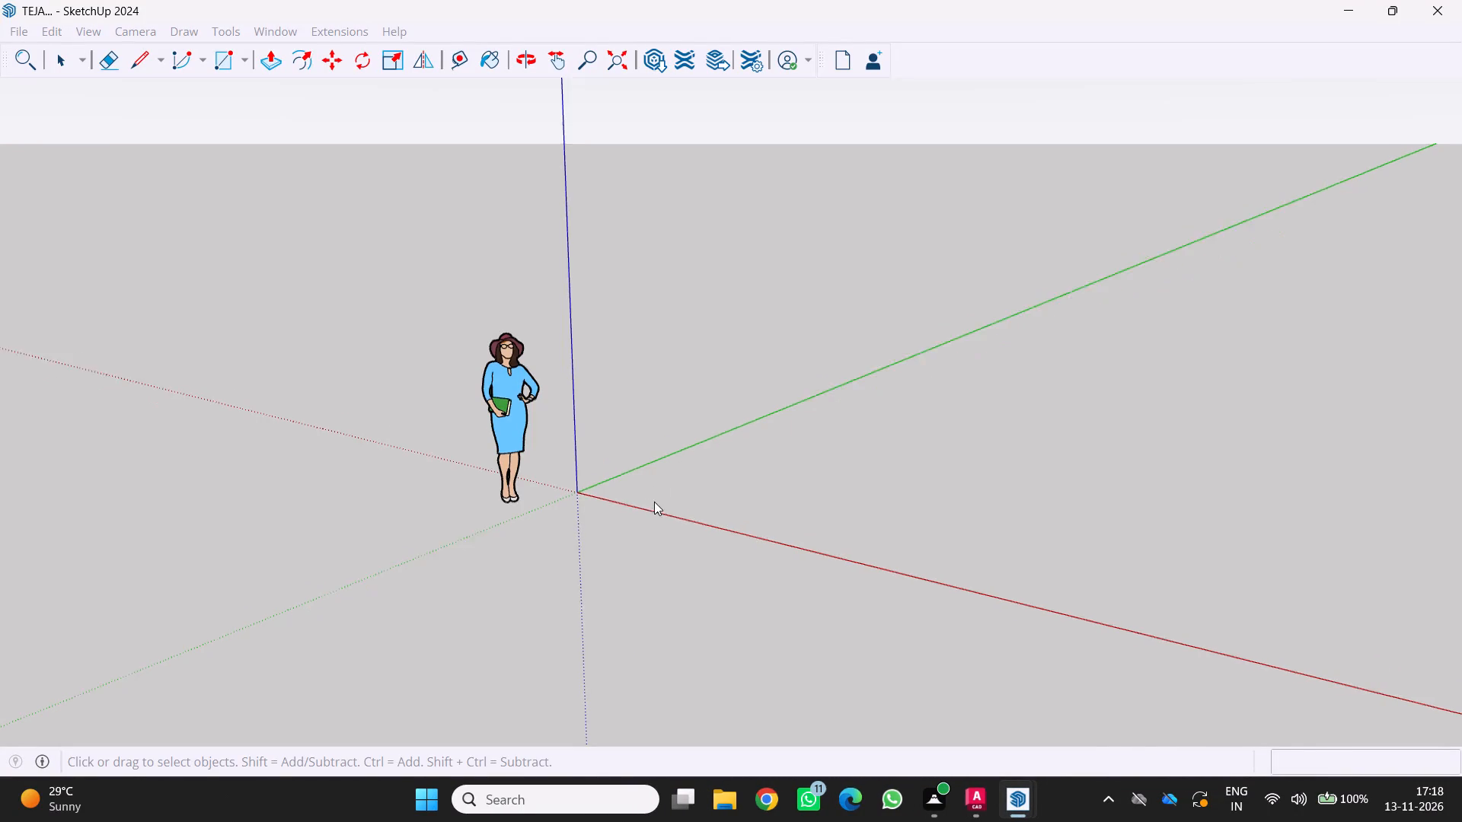
Examine the room model and the loose wedge-shaped block beside it from several angles.
scroll(645, 498, down, 20)
scroll(645, 498, down, 1)
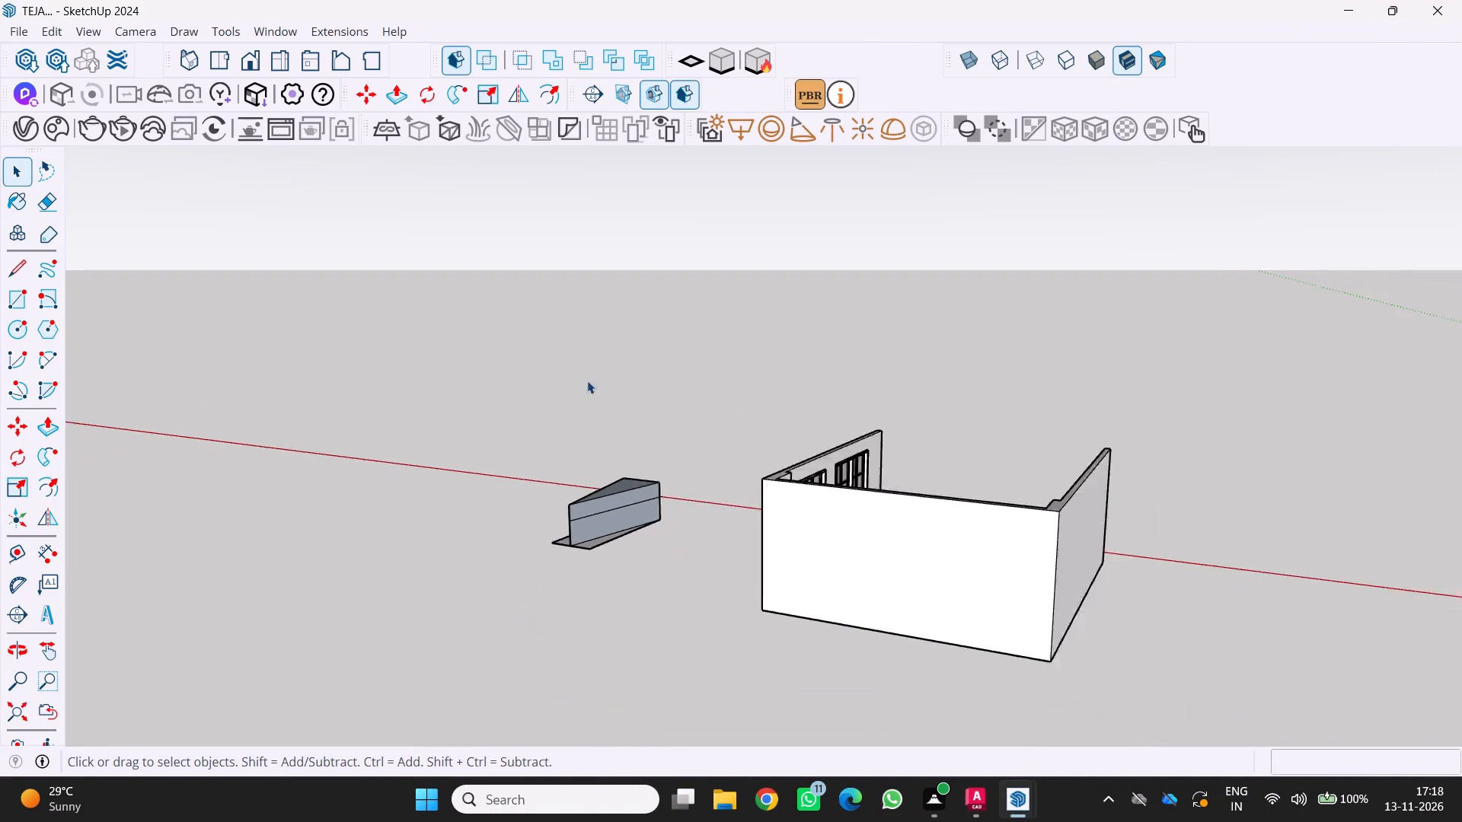
scroll(587, 381, down, 1)
scroll(672, 464, up, 1)
middle_drag(676, 470, 165, 544)
scroll(419, 618, up, 3)
middle_drag(388, 623, 23, 626)
scroll(388, 538, up, 4)
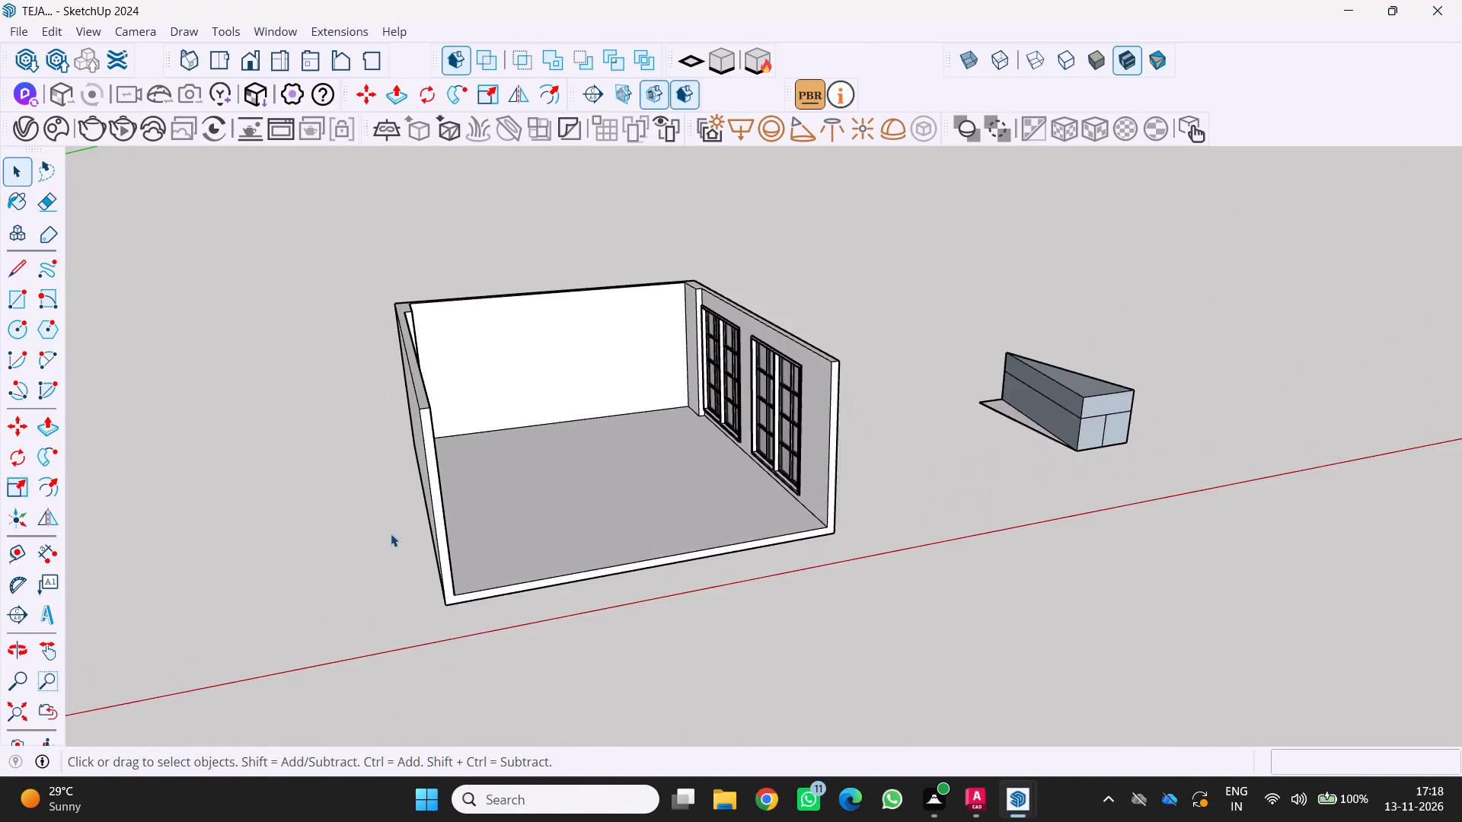
scroll(391, 534, up, 1)
middle_drag(389, 534, 106, 418)
middle_click(106, 418)
middle_drag(230, 492, 376, 586)
scroll(302, 560, up, 1)
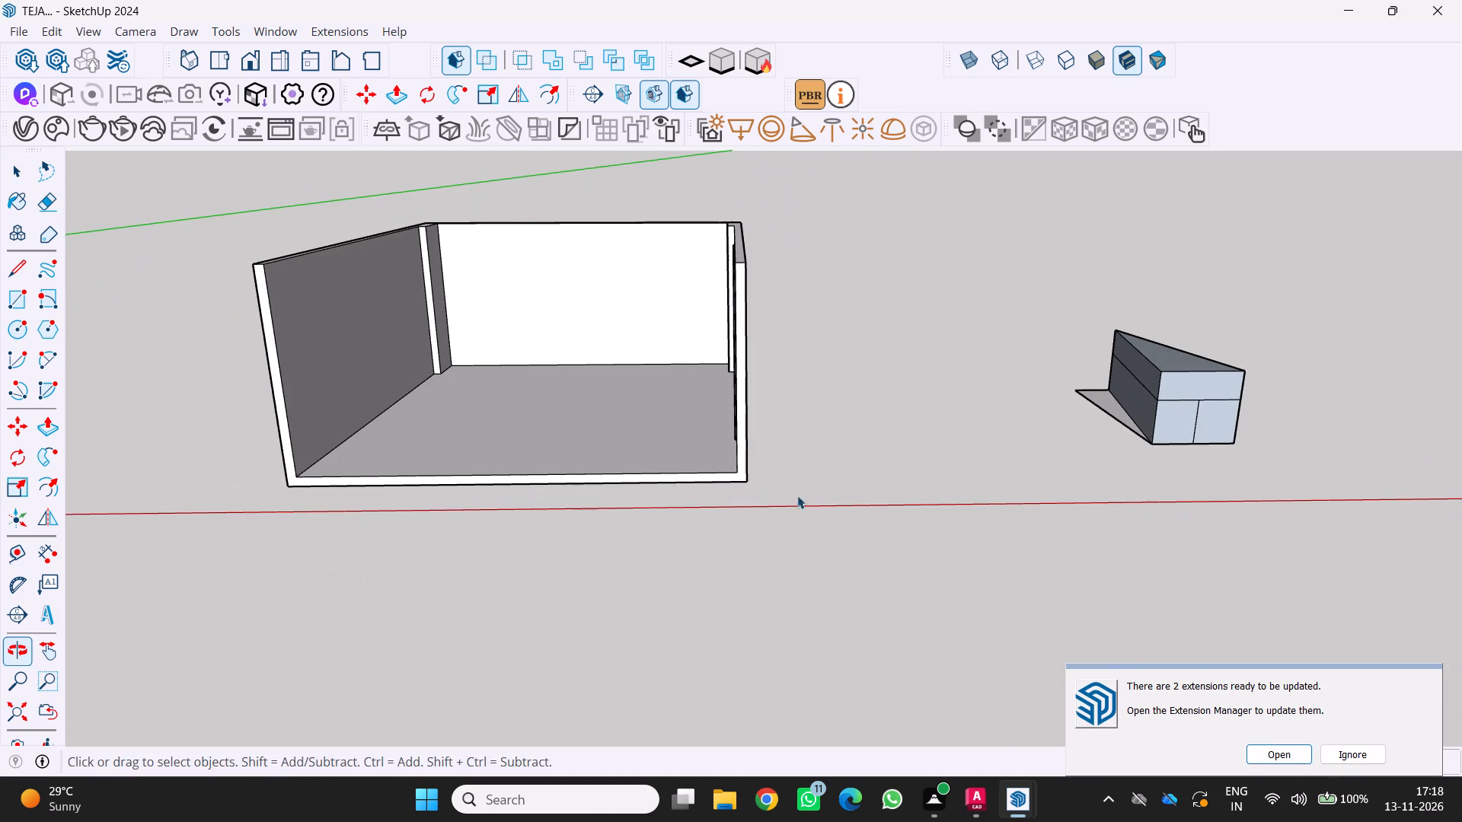
Erase all faces and edges of the loose wedge-shaped block standing beside the room.
middle_drag(1142, 420, 1129, 403)
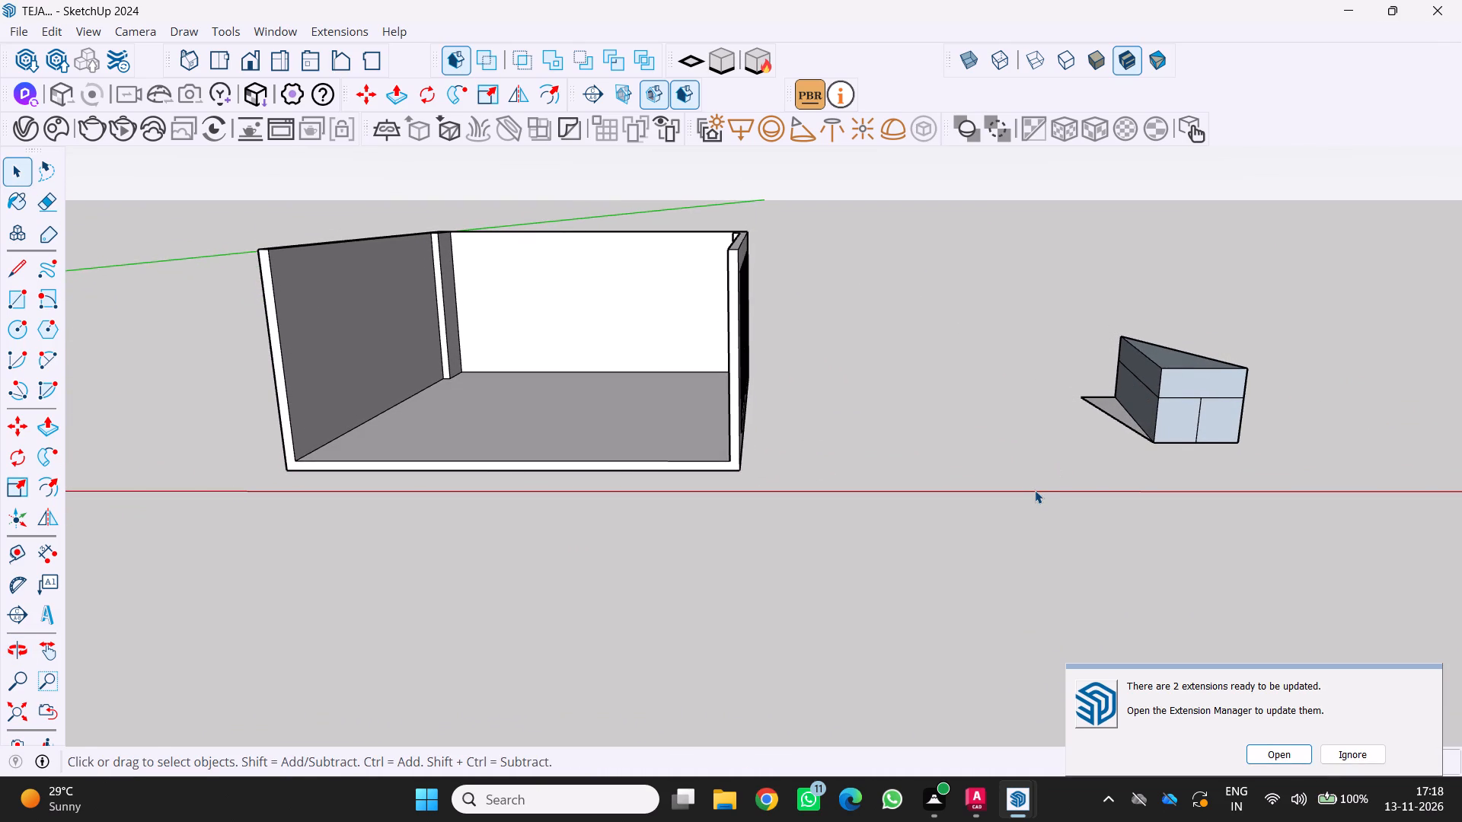
key(e)
drag(1199, 402, 1192, 368)
drag(1188, 371, 1156, 409)
drag(1159, 401, 1228, 363)
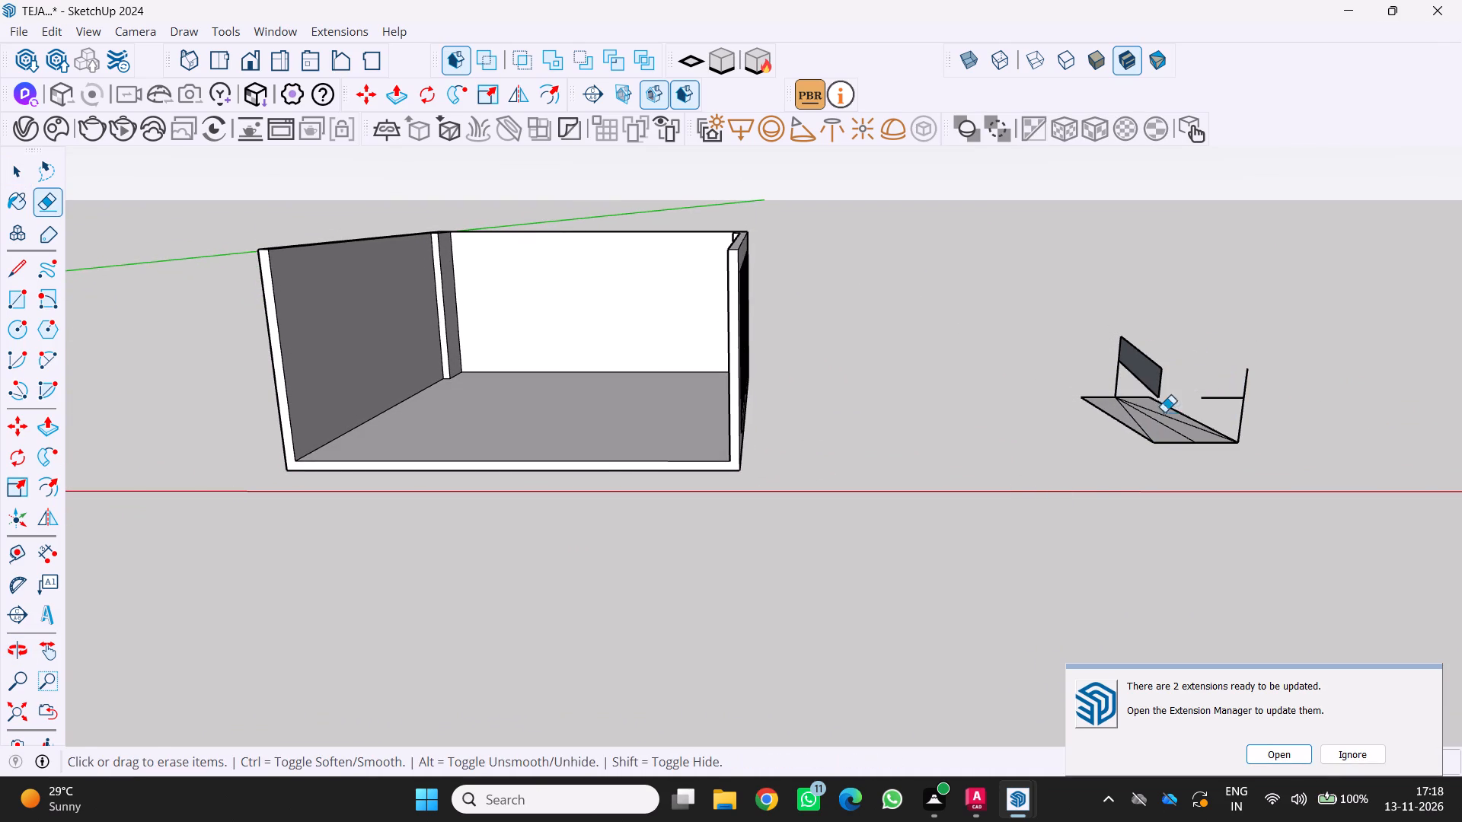
drag(1164, 412, 1213, 397)
click(1170, 444)
drag(1117, 446, 1206, 403)
drag(1084, 411, 1170, 332)
drag(1067, 403, 1091, 395)
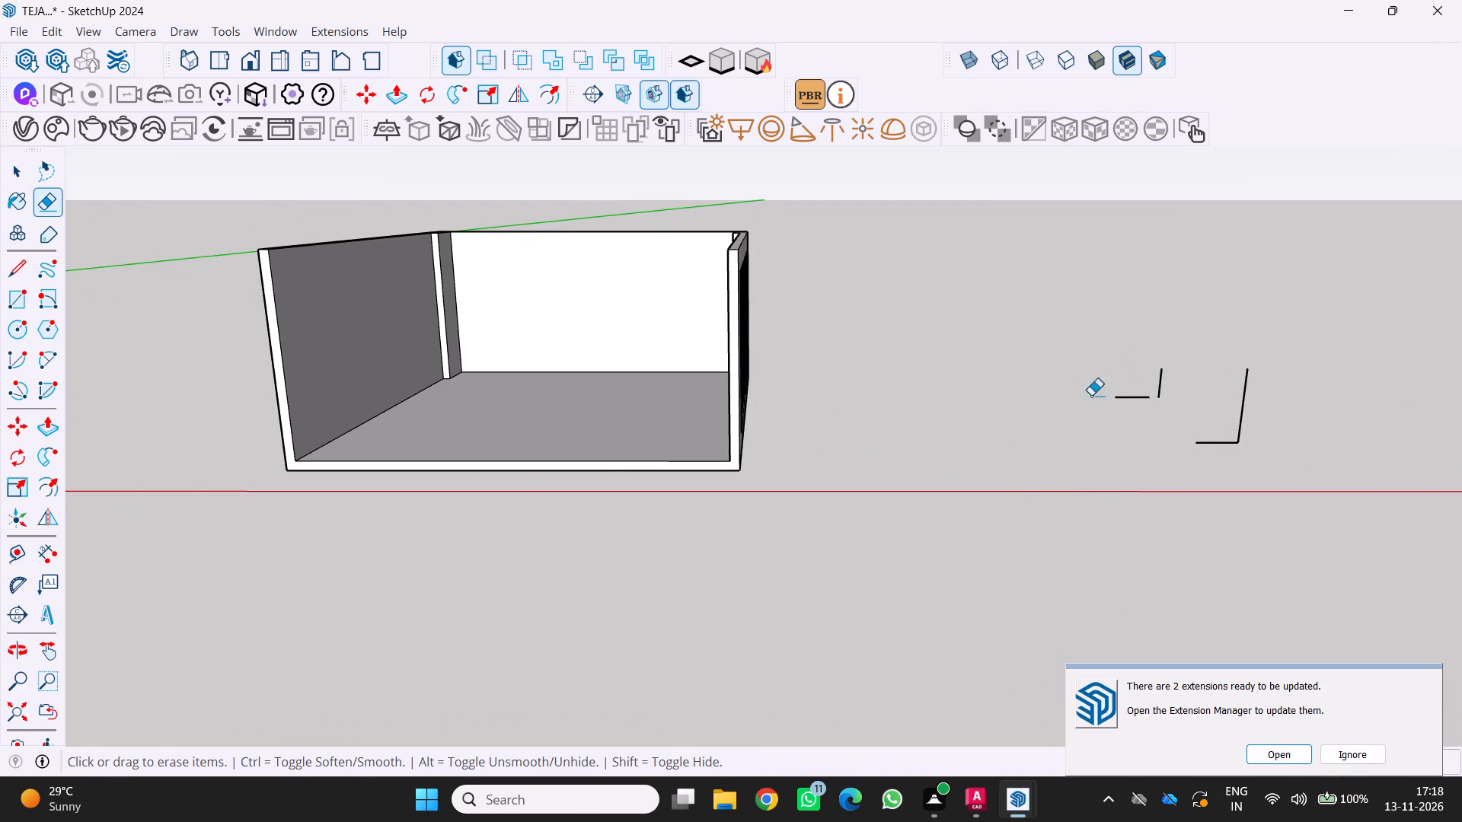
drag(1091, 395, 1164, 374)
drag(1090, 414, 1326, 344)
drag(1090, 425, 1294, 433)
drag(1206, 457, 1271, 425)
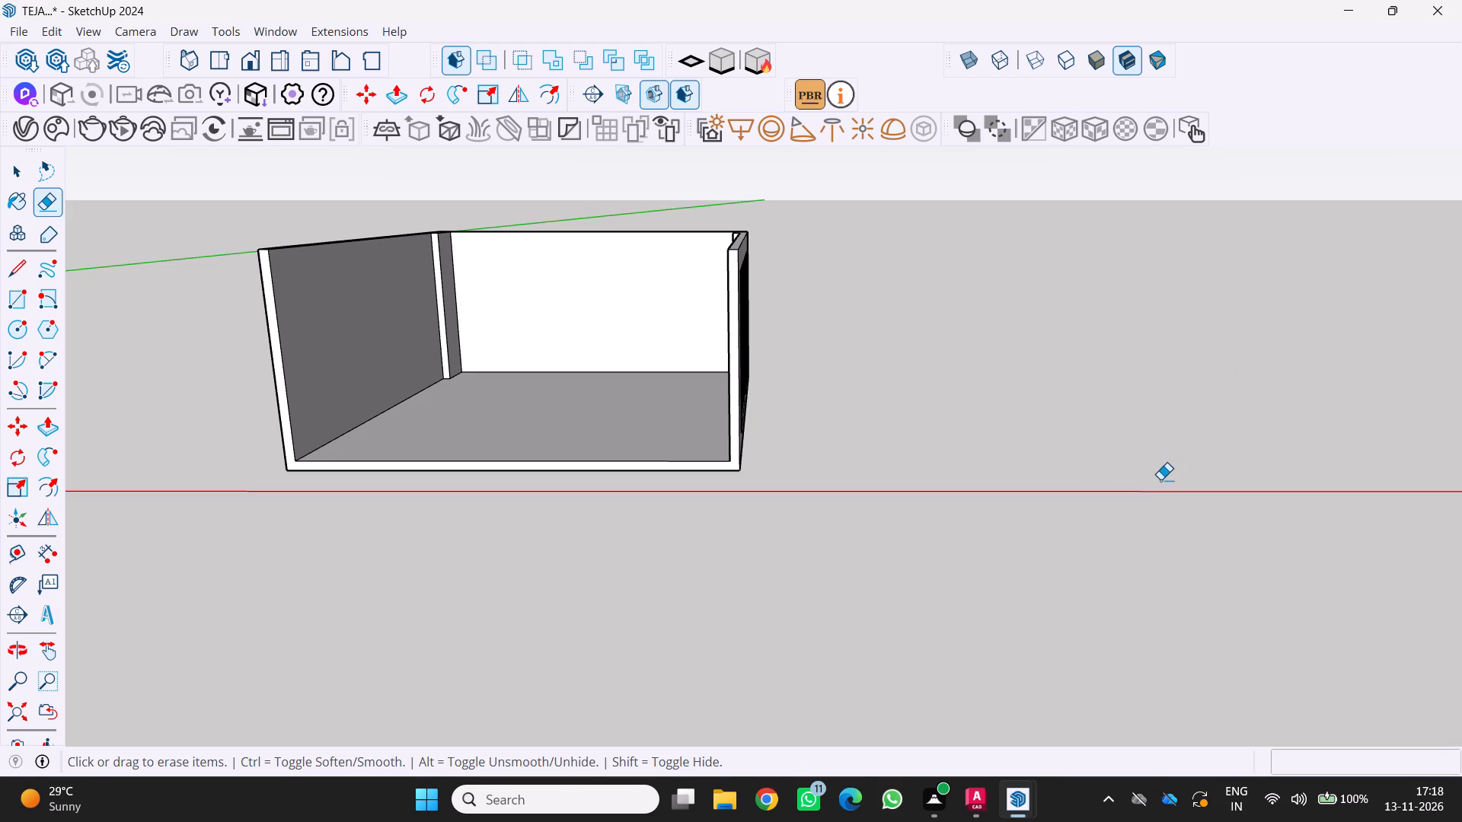
Examine the room interior, including the back wall, the corner columns and the two grid windows.
middle_drag(1160, 502, 1205, 522)
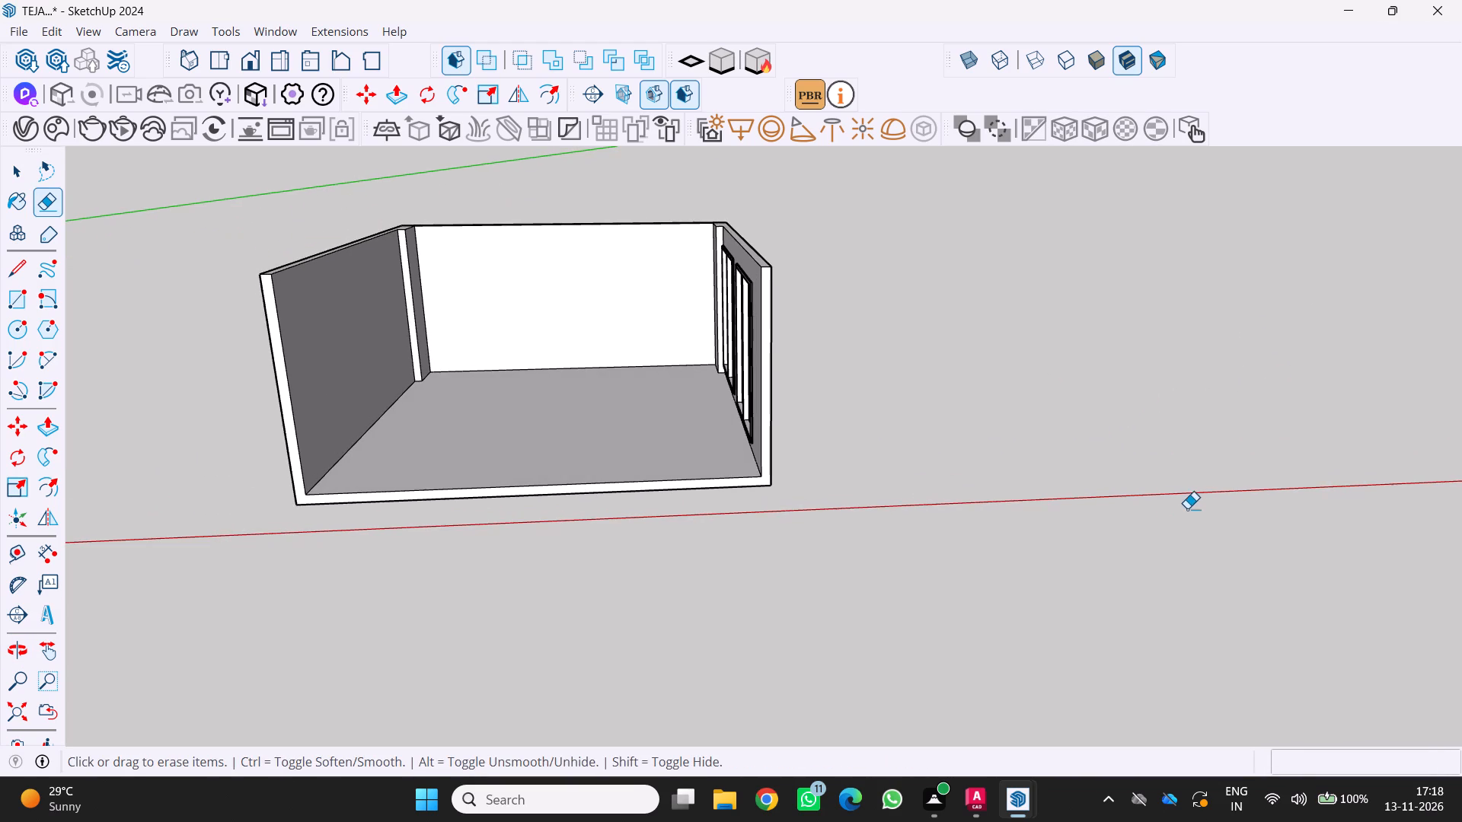
scroll(1118, 529, up, 2)
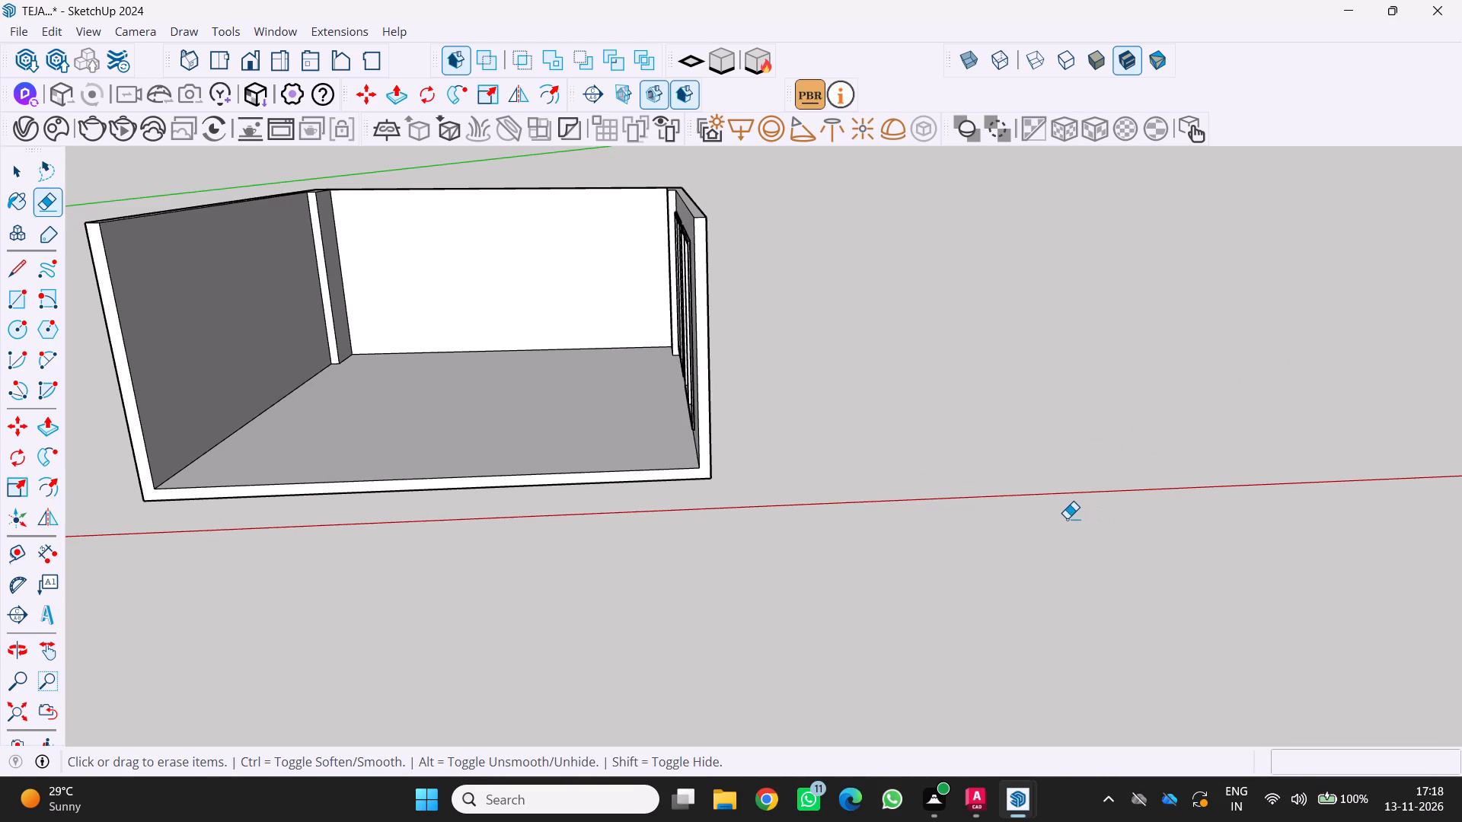
middle_drag(1075, 516, 988, 551)
scroll(41, 154, up, 4)
middle_drag(276, 258, 452, 272)
scroll(452, 272, down, 5)
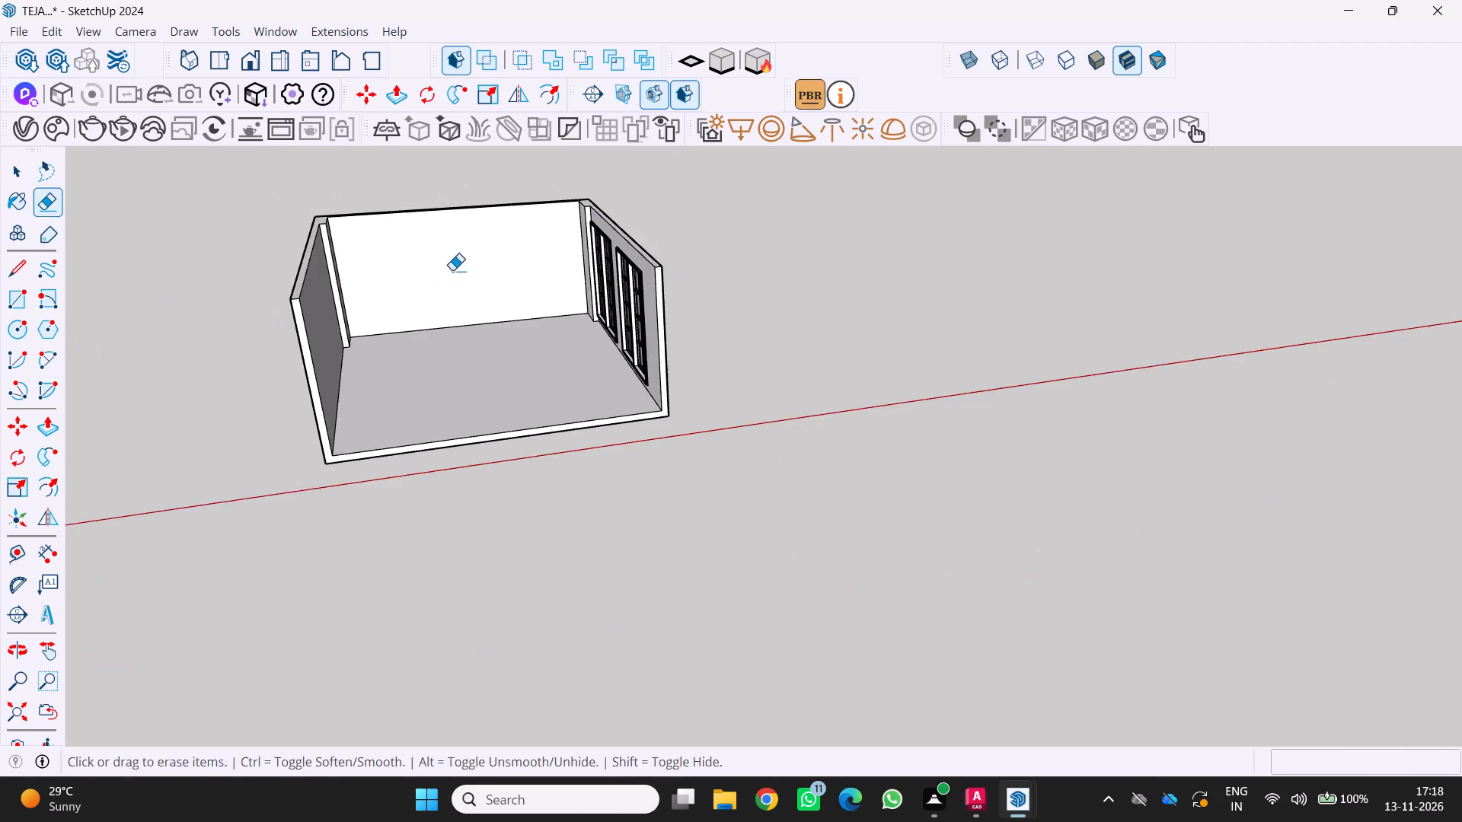
scroll(446, 267, up, 2)
middle_drag(446, 267, 406, 183)
scroll(487, 267, up, 8)
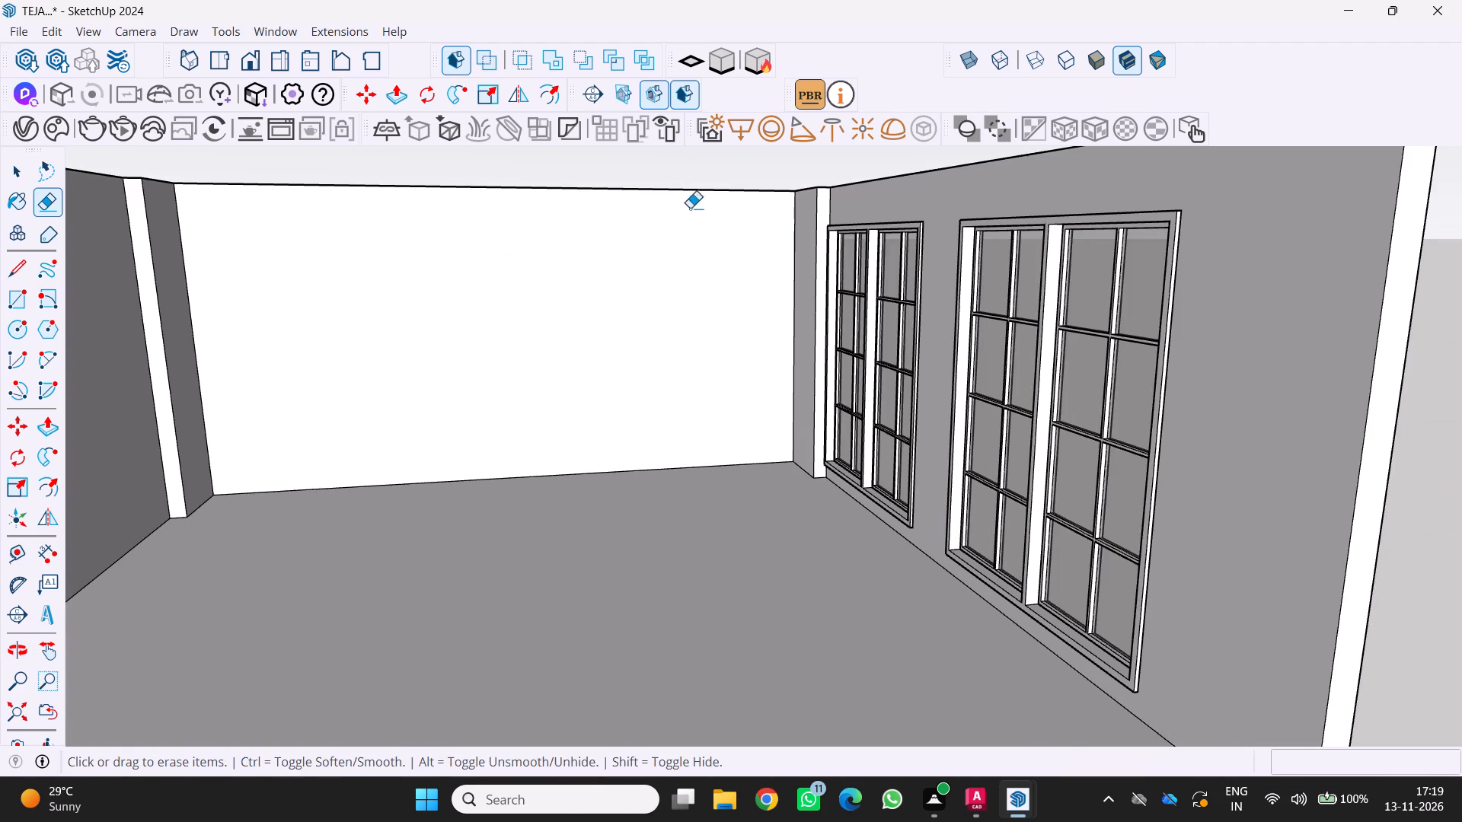
scroll(698, 213, down, 3)
middle_drag(725, 296, 818, 347)
middle_click(819, 348)
scroll(787, 390, down, 3)
middle_drag(740, 439, 558, 402)
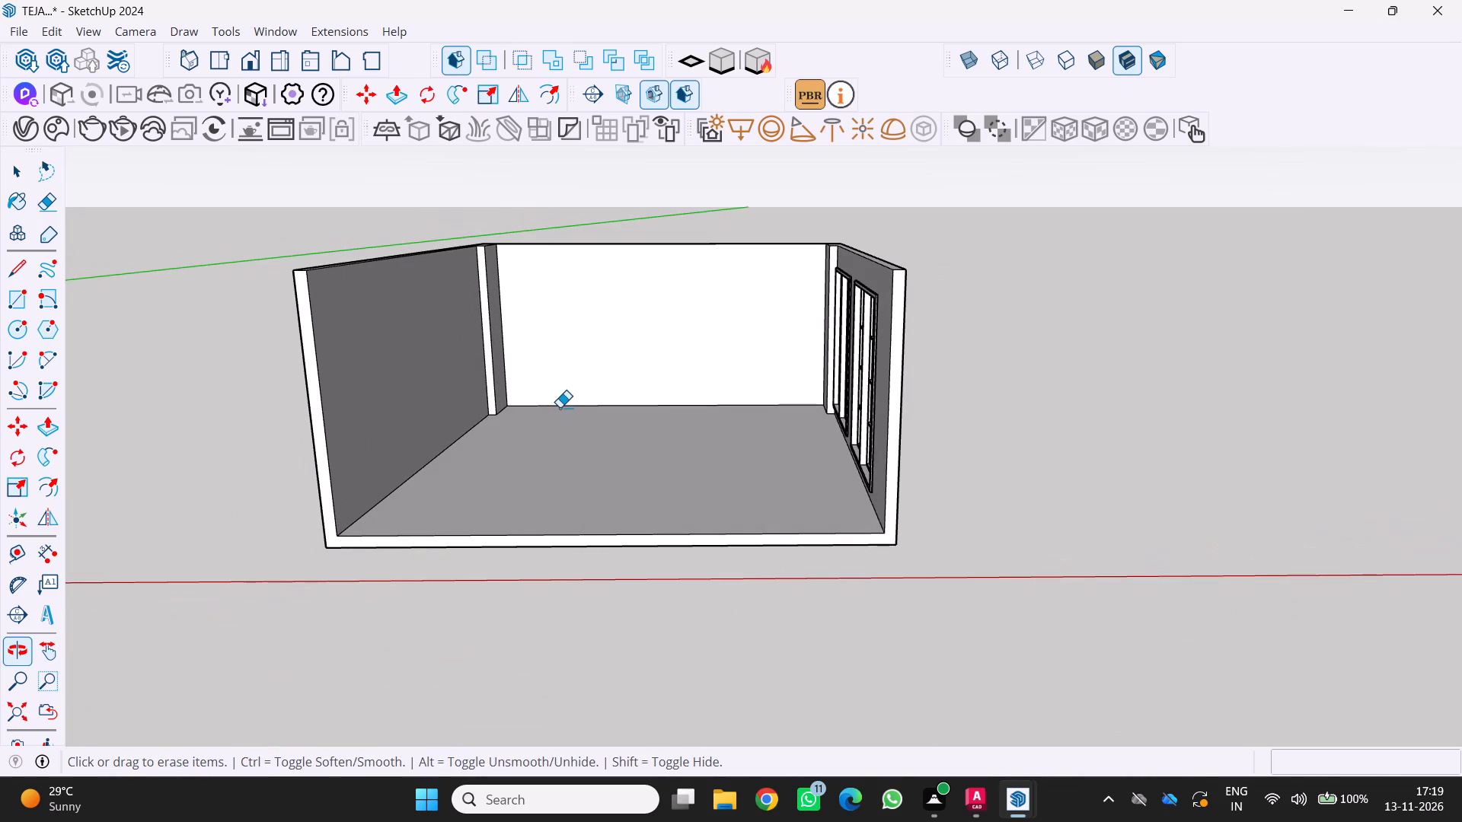
scroll(541, 410, up, 2)
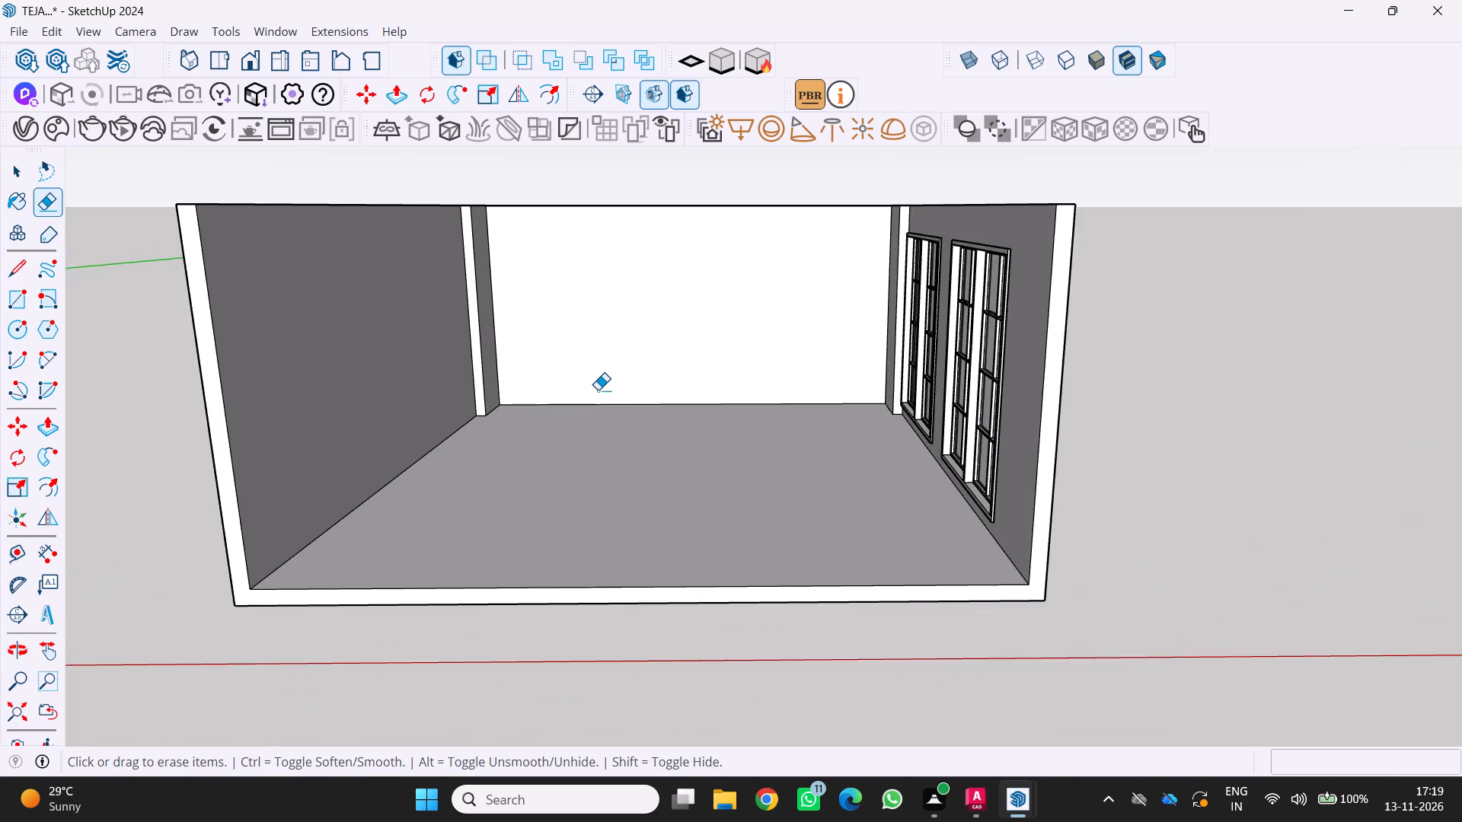
scroll(598, 390, up, 1)
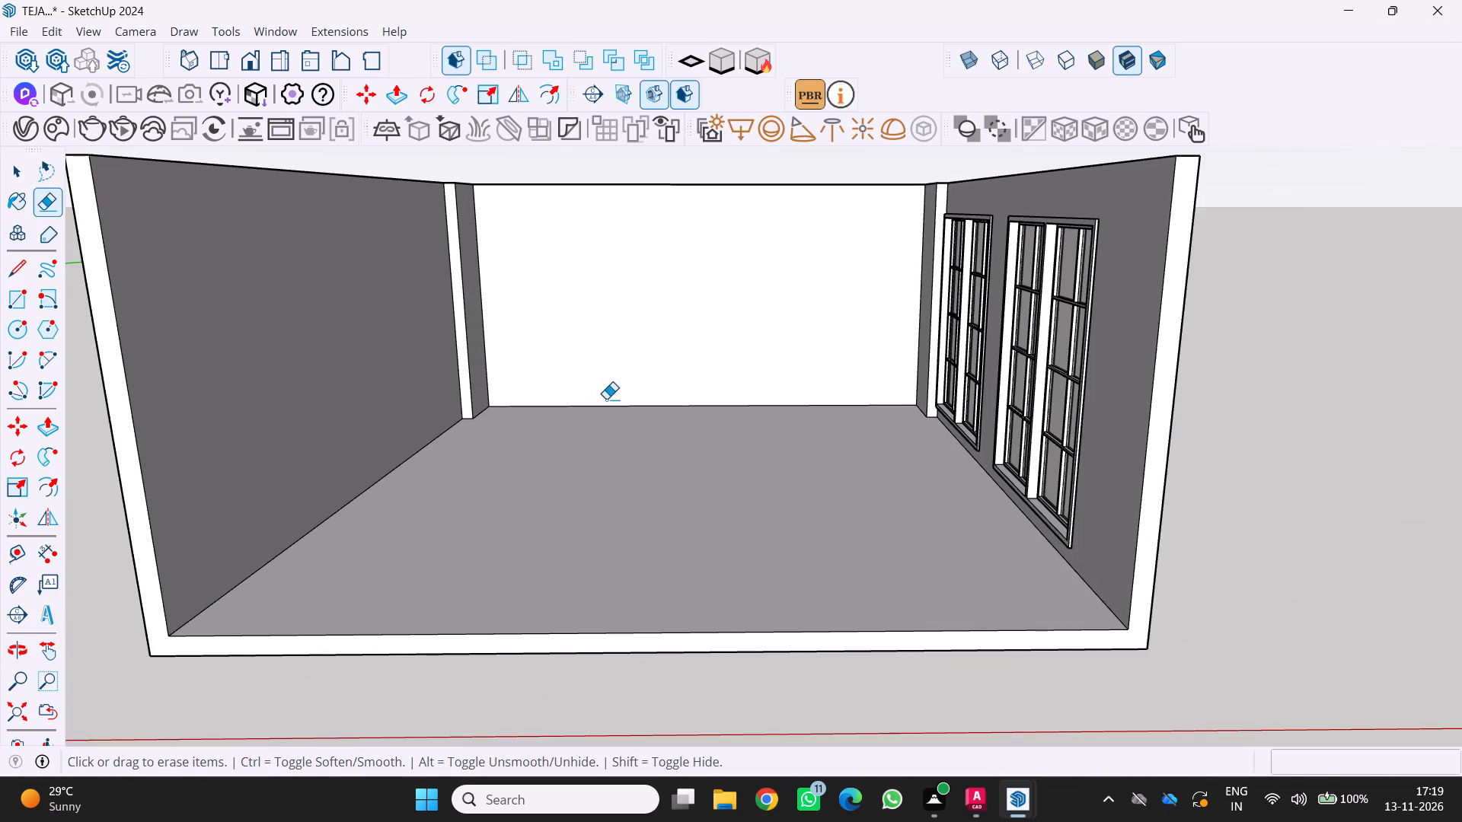
middle_drag(618, 405, 677, 371)
scroll(677, 371, up, 1)
middle_click(677, 371)
scroll(613, 415, up, 1)
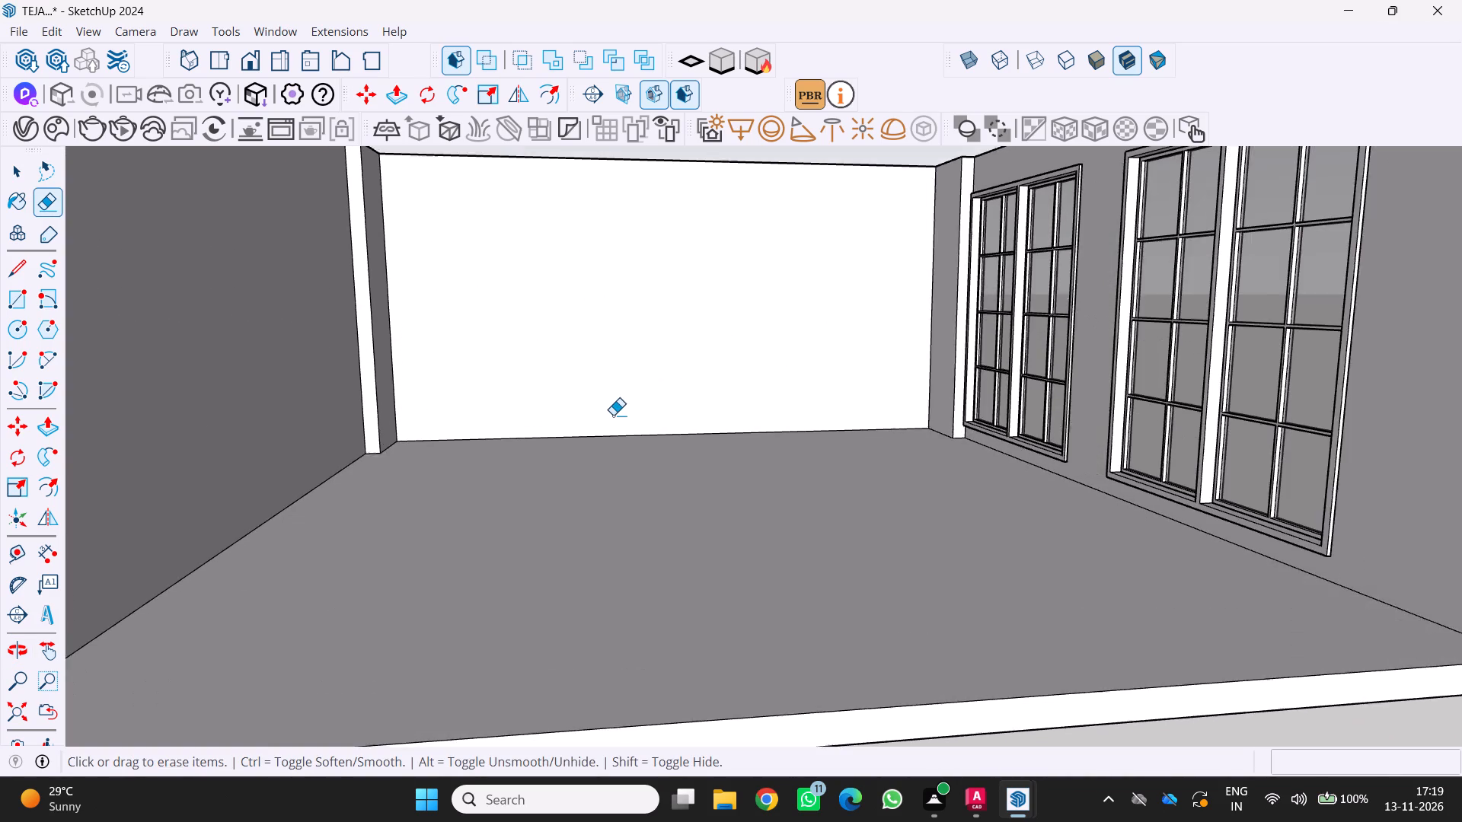
scroll(613, 415, up, 1)
middle_click(604, 428)
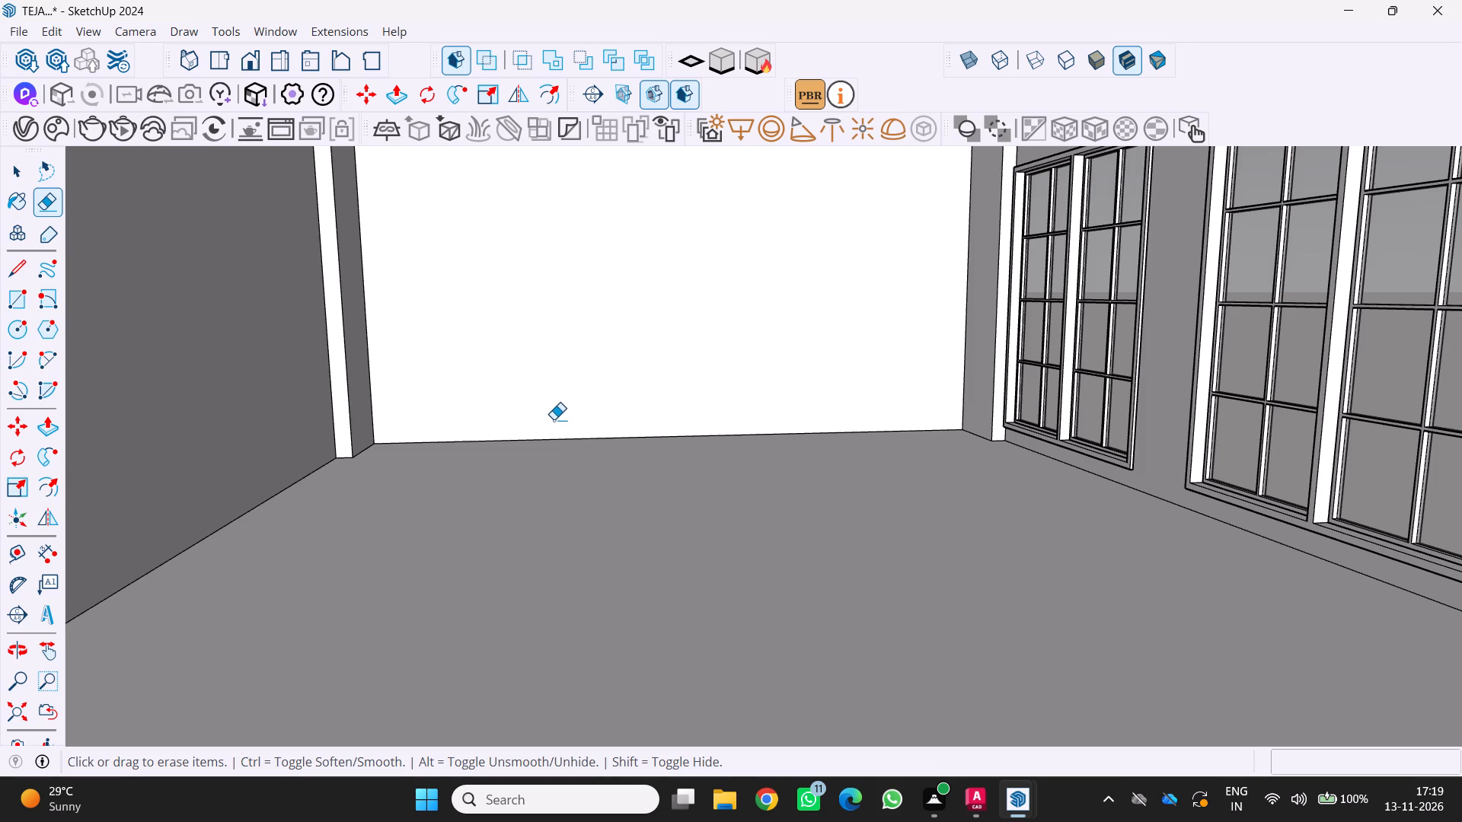
scroll(551, 421, down, 2)
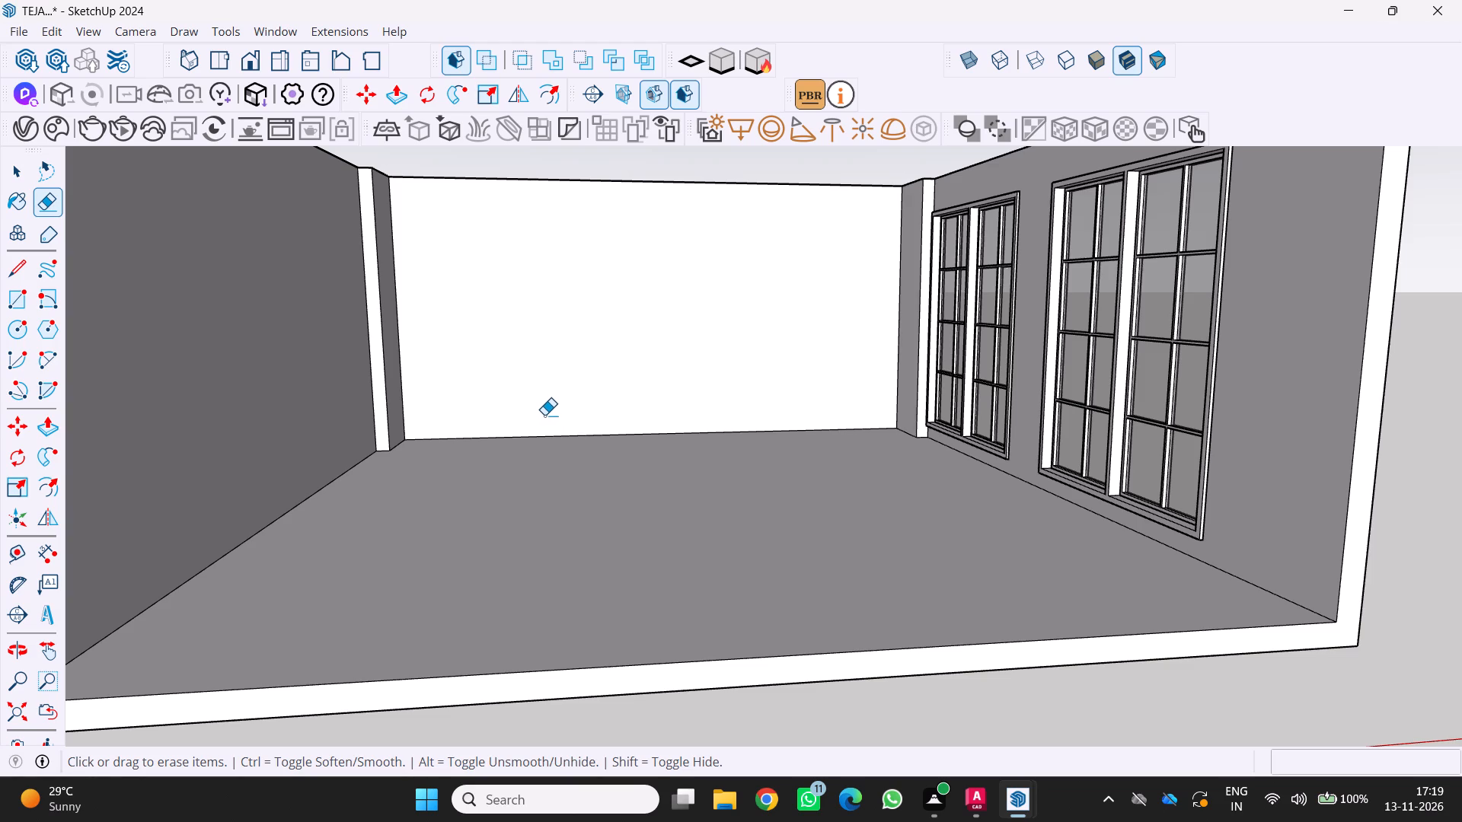
scroll(557, 417, up, 3)
middle_drag(609, 431, 637, 444)
scroll(627, 441, up, 1)
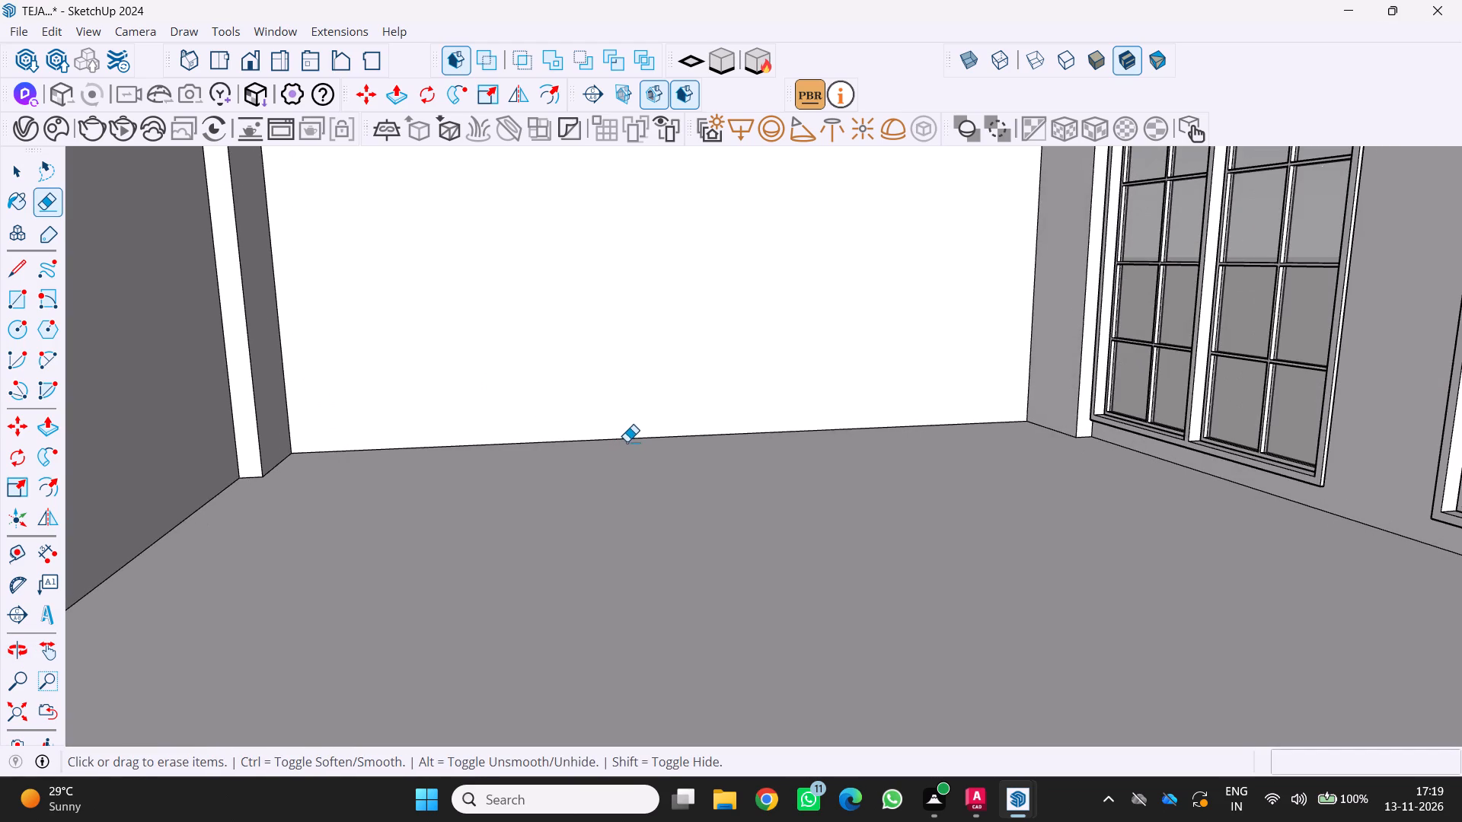
scroll(640, 406, down, 6)
middle_drag(652, 432, 647, 419)
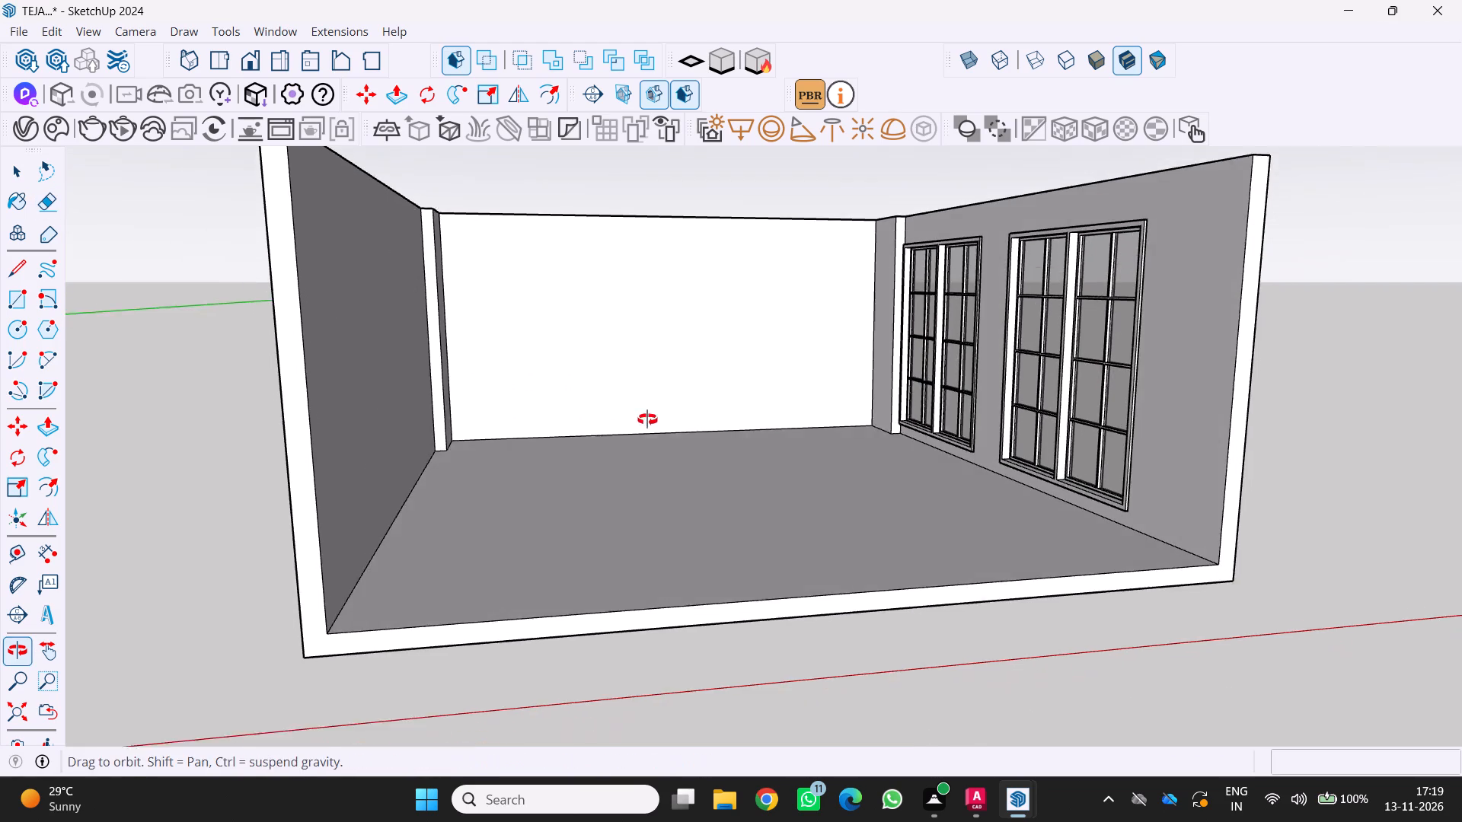
middle_drag(647, 419, 640, 416)
scroll(524, 375, up, 2)
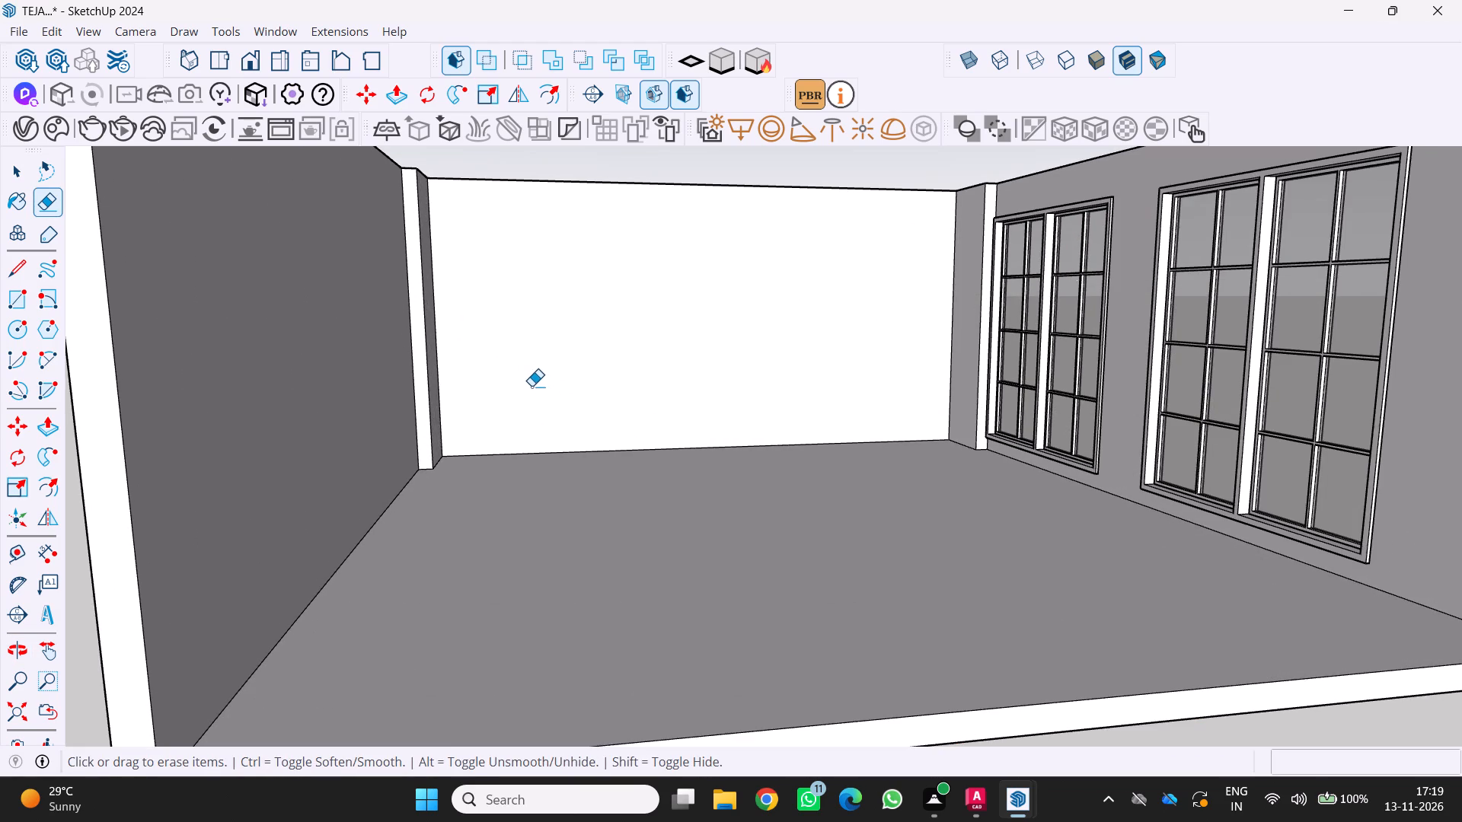
scroll(531, 387, up, 2)
scroll(512, 334, down, 3)
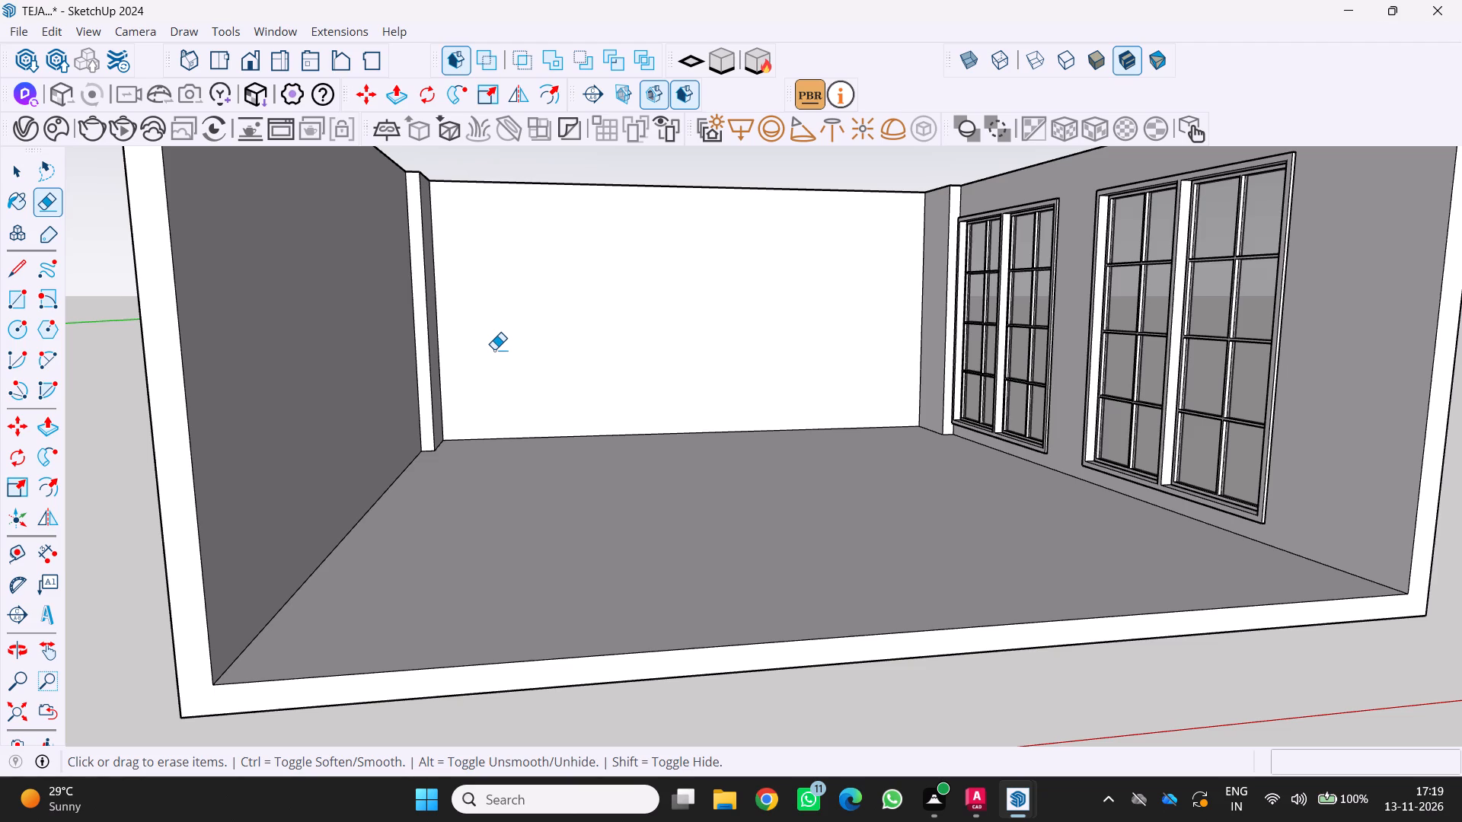
Place a horizontal guide on the back wall, 260 cm above its floor edge.
middle_drag(524, 458, 500, 475)
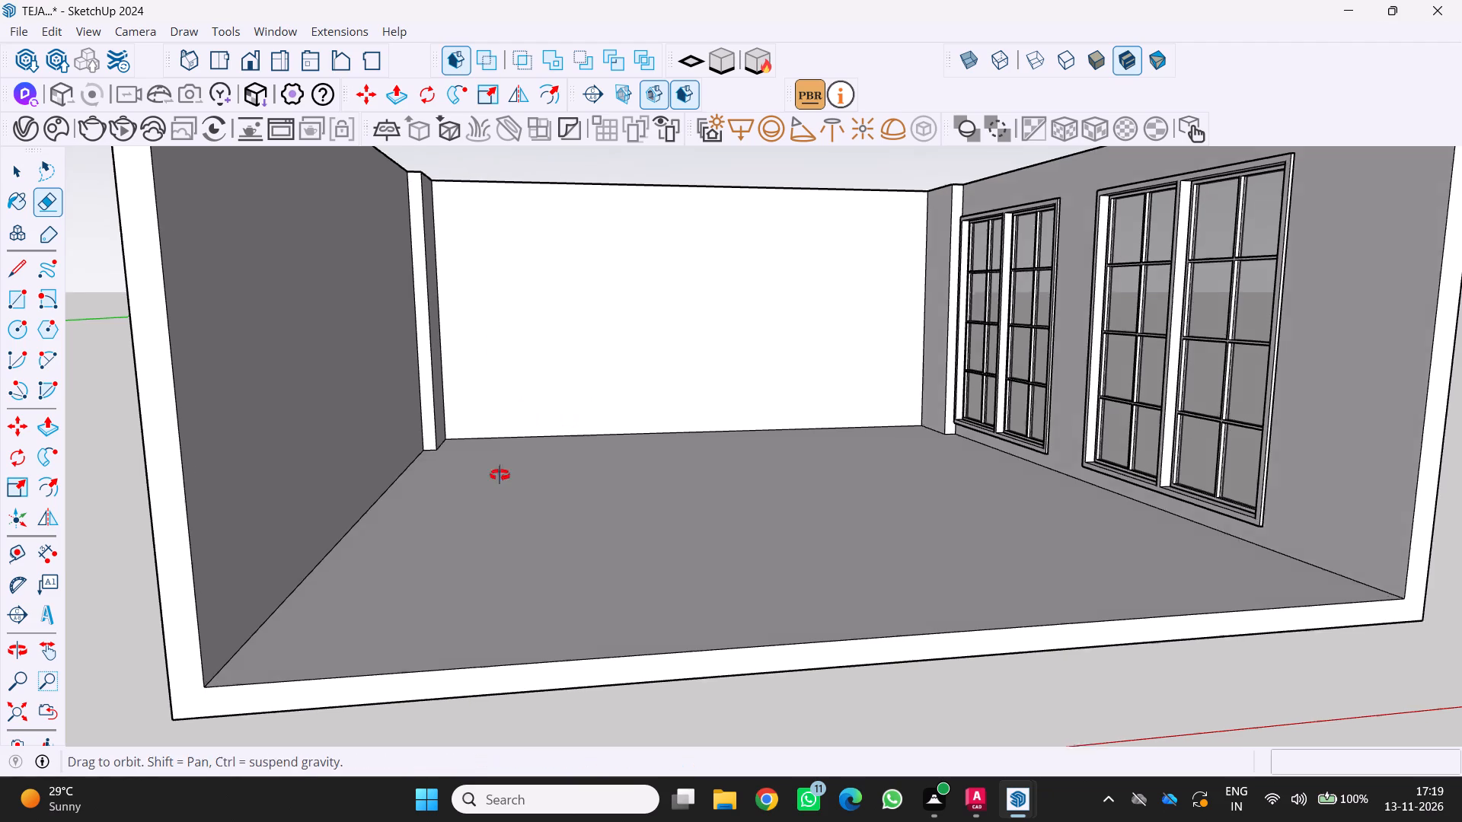
middle_drag(500, 475, 420, 521)
key(t)
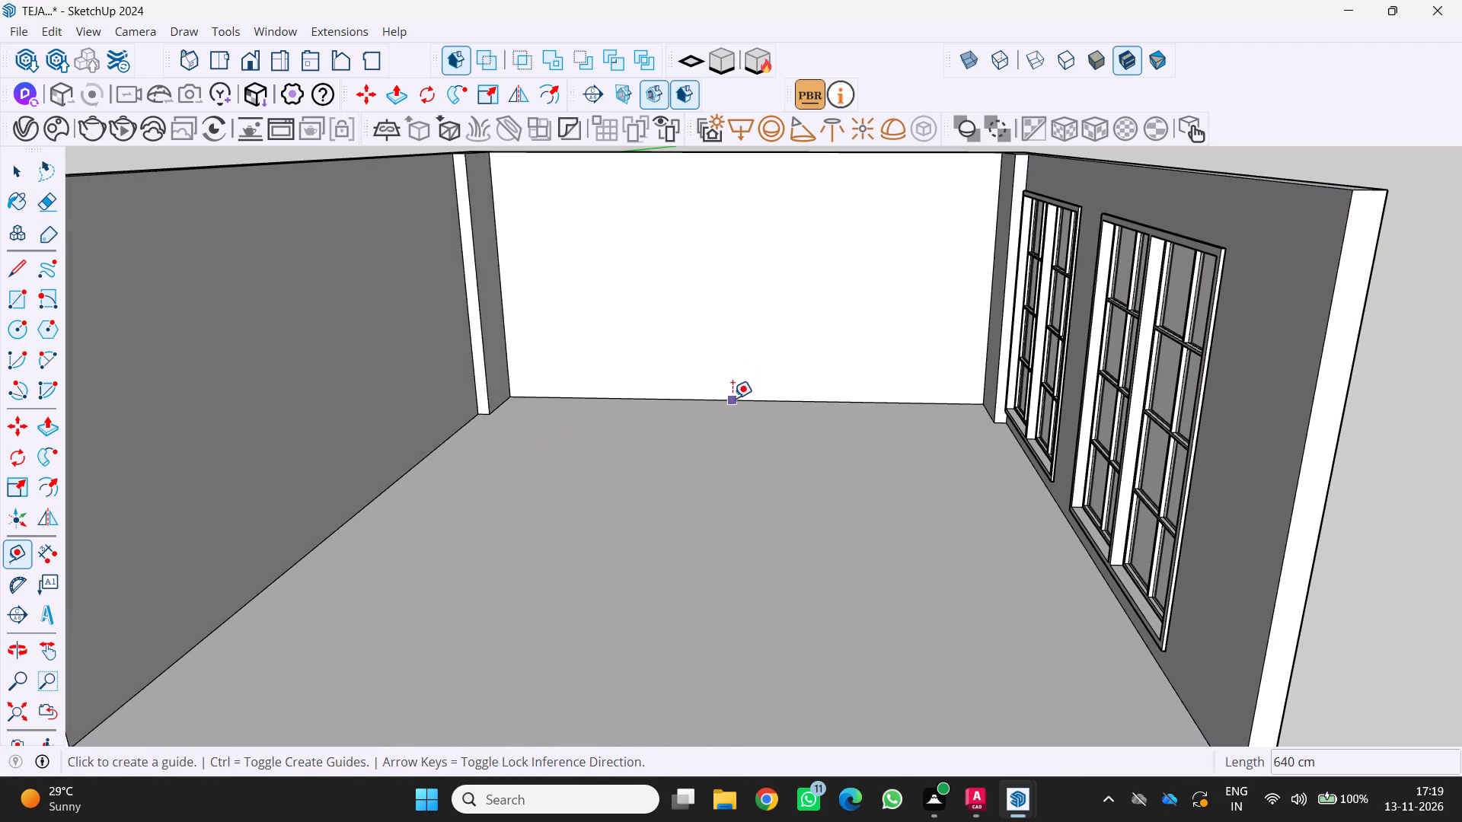
click(733, 398)
scroll(744, 350, down, 5)
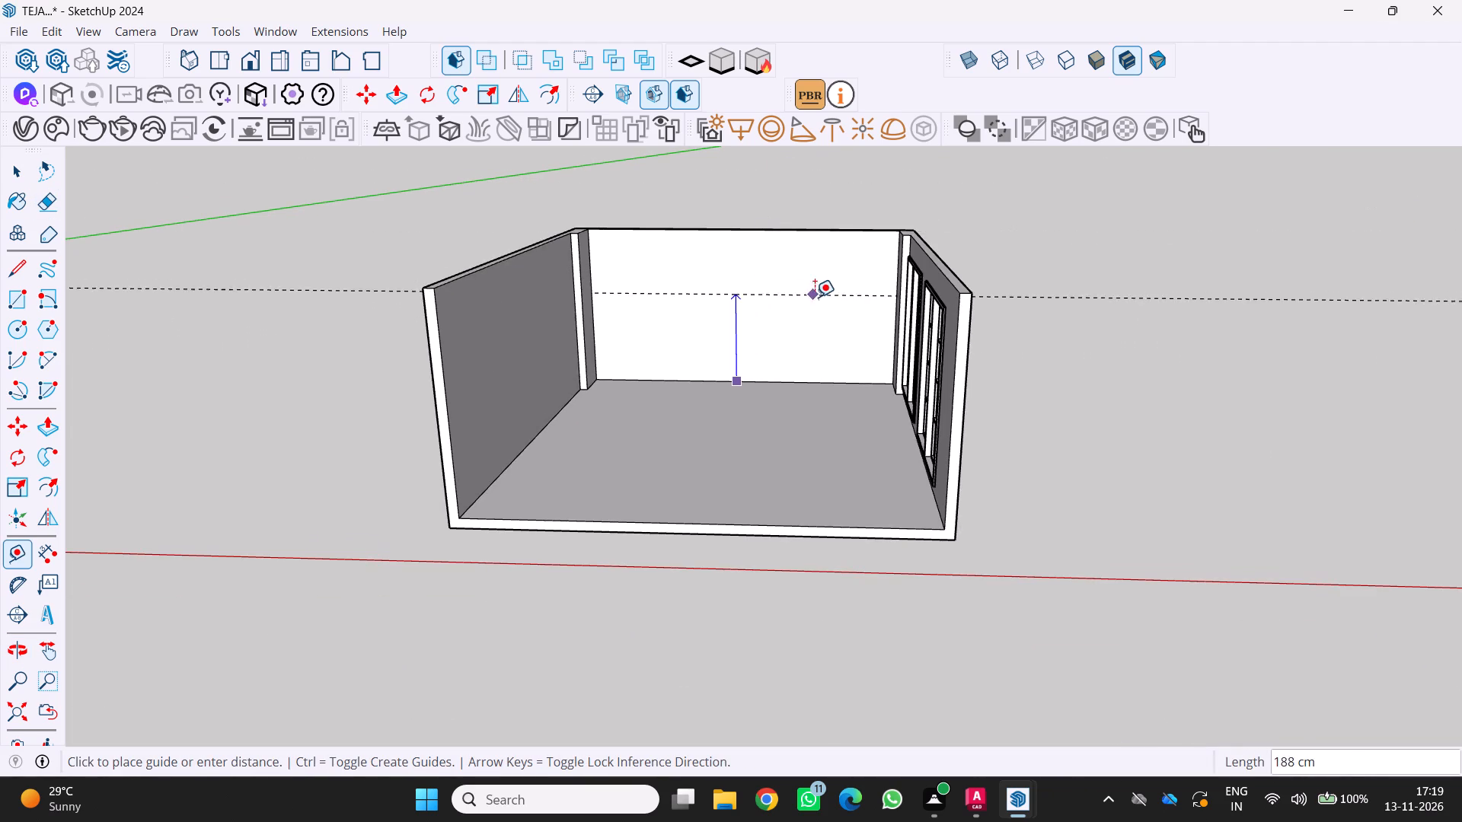
key(2)
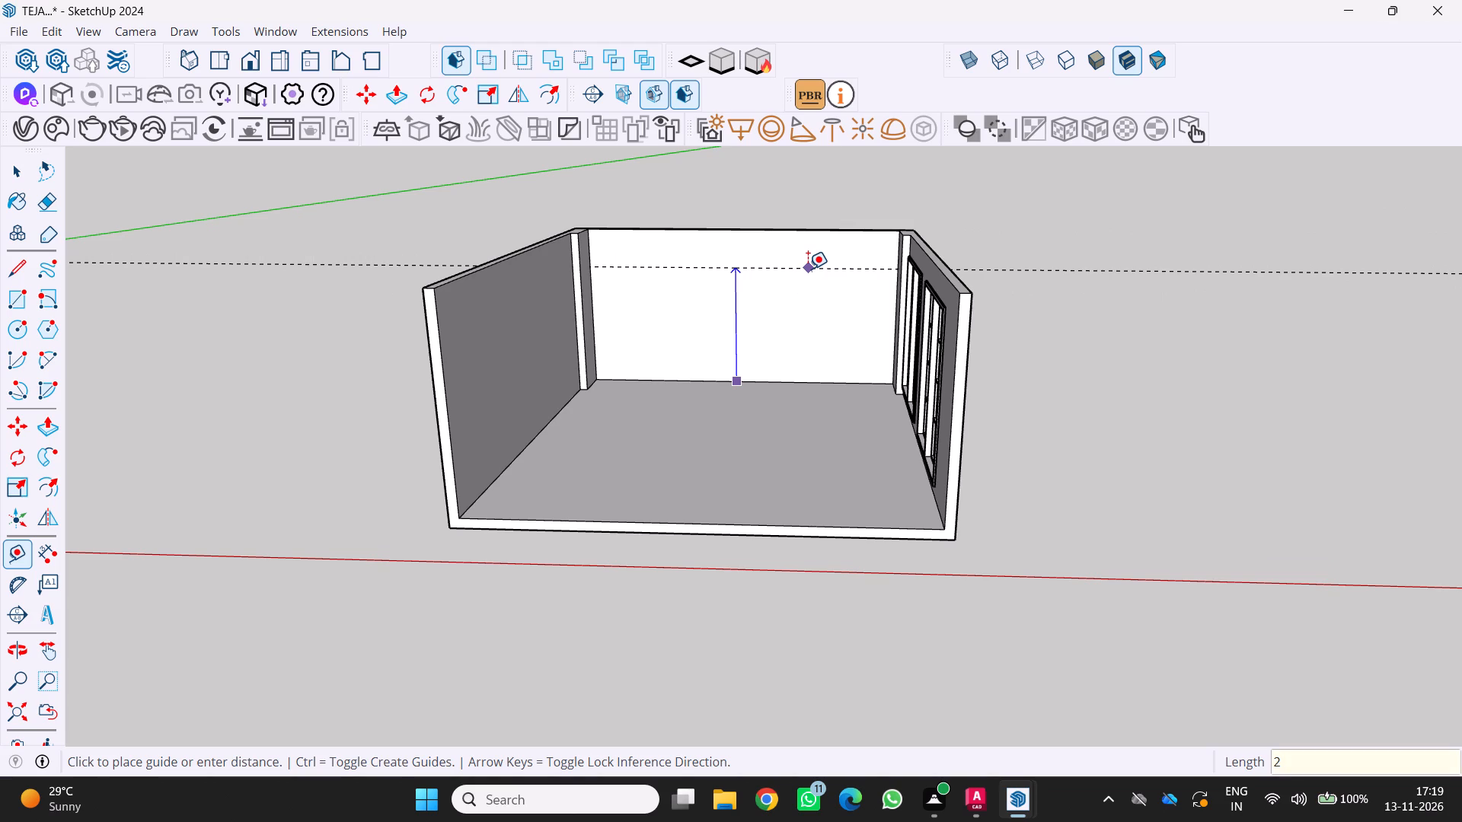
text(60)
key(Return)
Place a vertical guide on the back wall, 60 cm from its edge at the window-side column.
scroll(882, 285, up, 2)
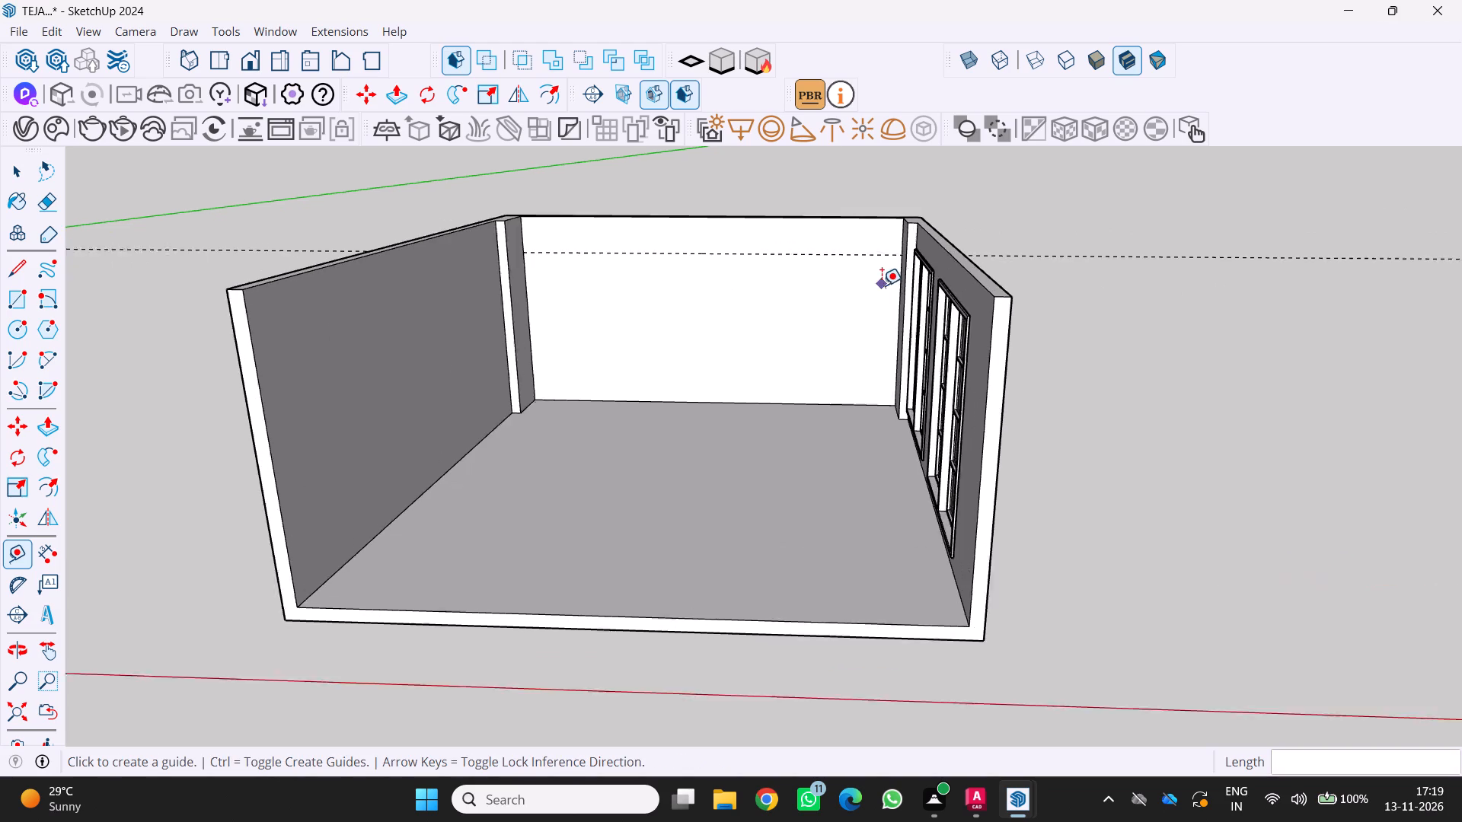
scroll(882, 285, up, 3)
middle_drag(895, 297, 972, 303)
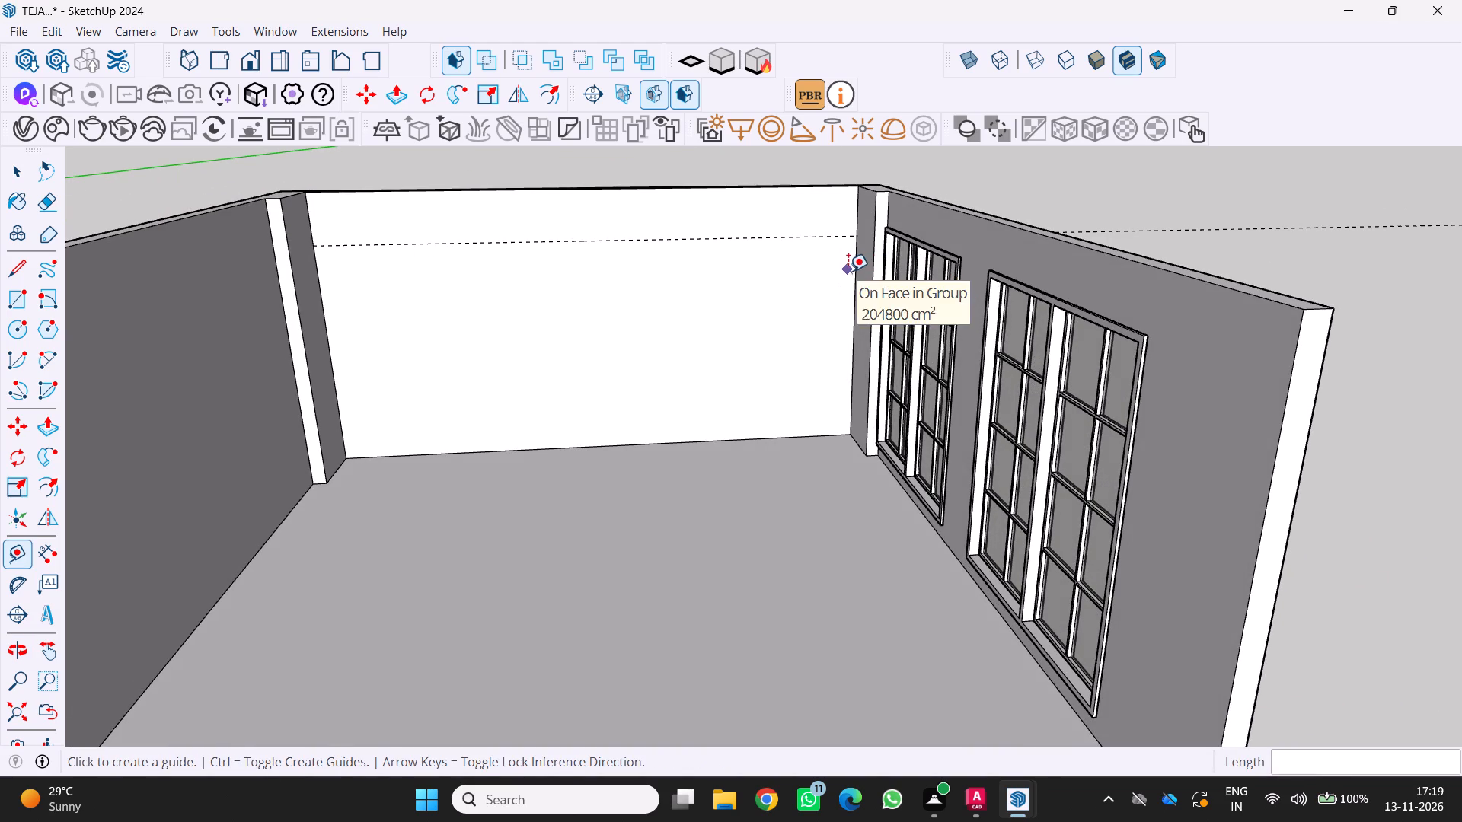
click(854, 272)
text(60)
key(Return)
Draw a 60 by 260 cm rectangle on the back wall from the guides' intersection to the floor corner at the window-side column.
scroll(729, 294, down, 1)
middle_drag(768, 301, 783, 249)
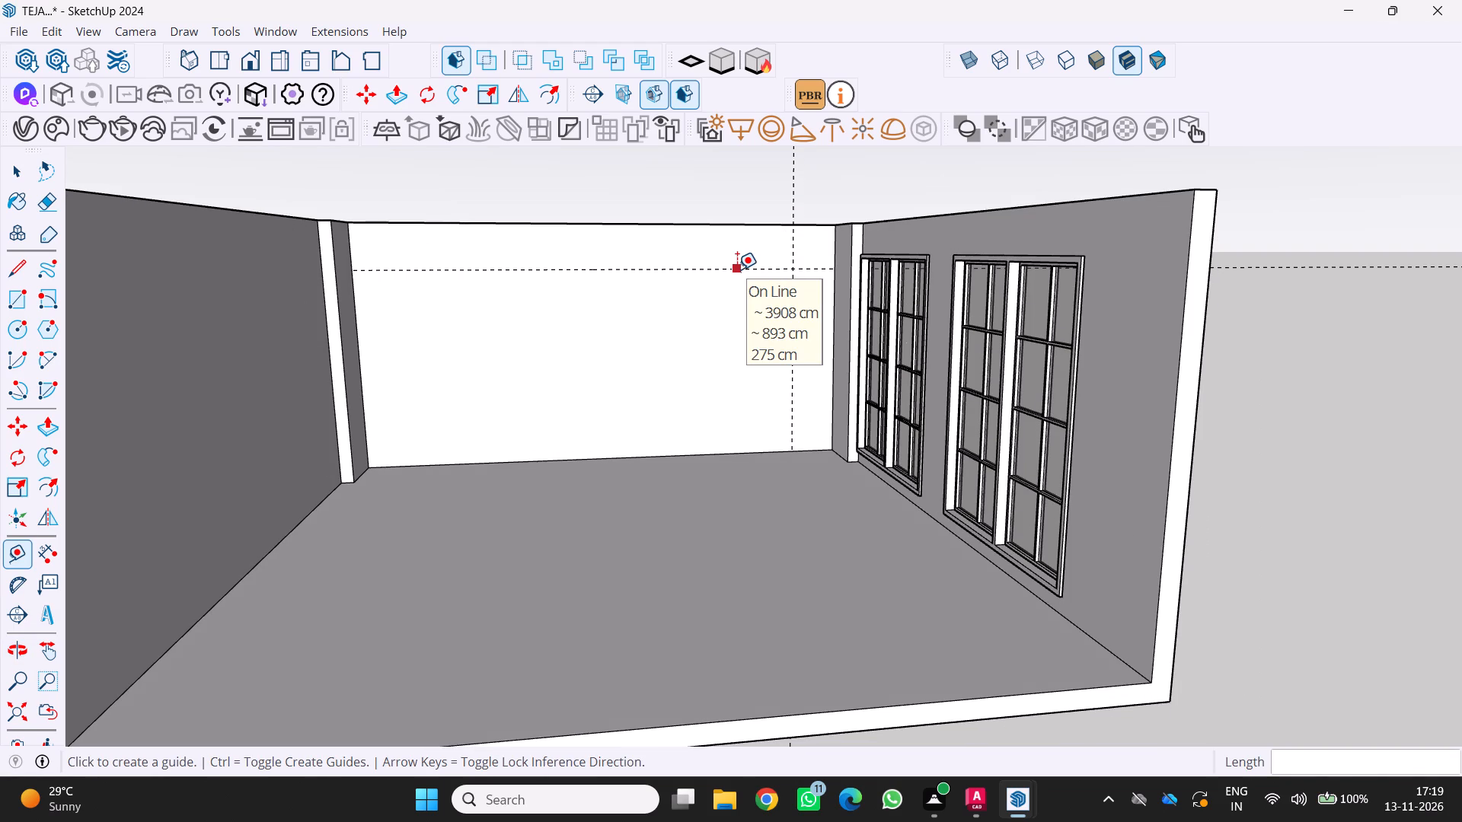
key(r)
scroll(758, 317, up, 2)
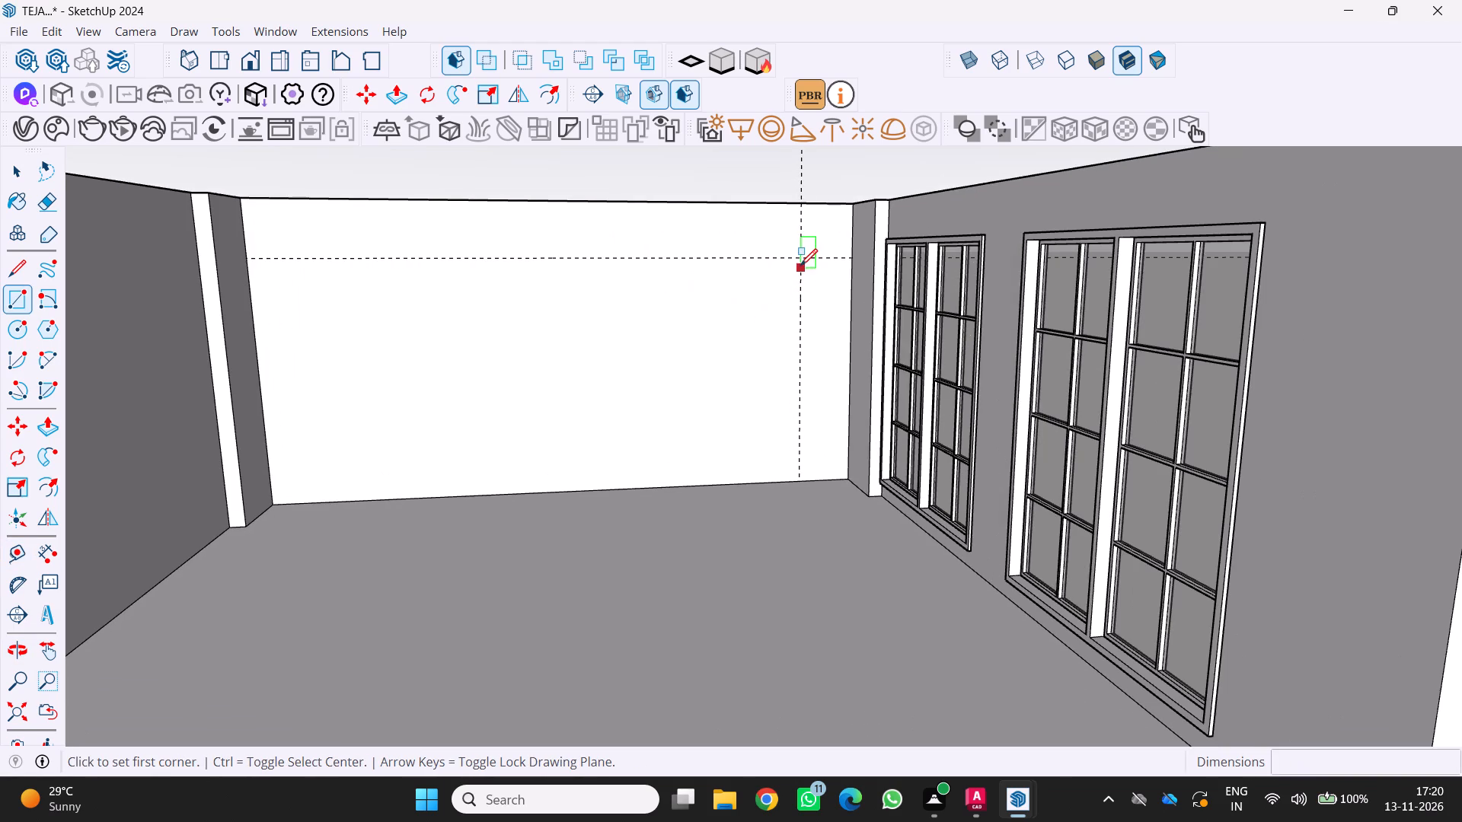
click(800, 260)
scroll(866, 457, up, 6)
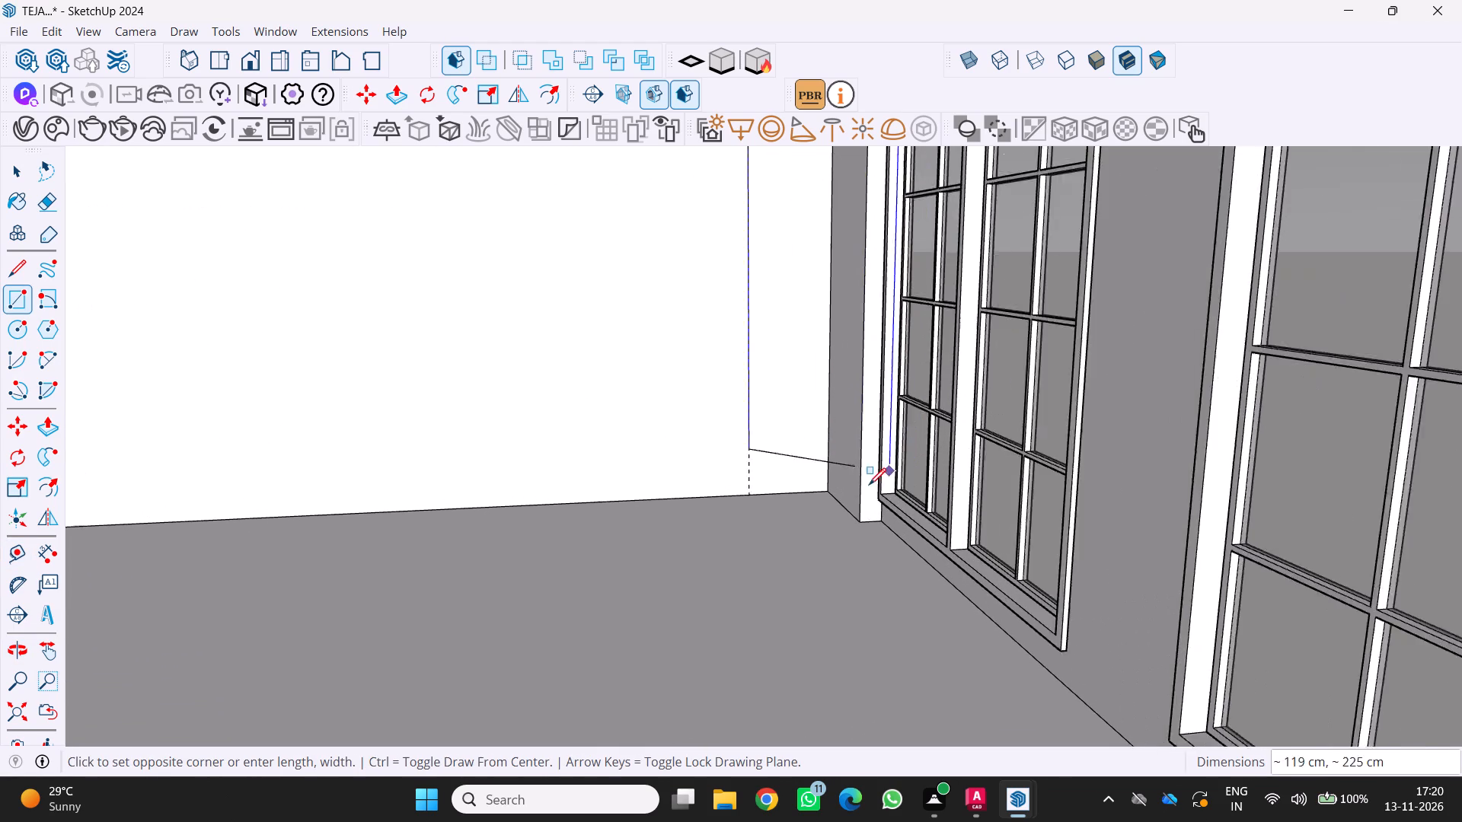
click(822, 492)
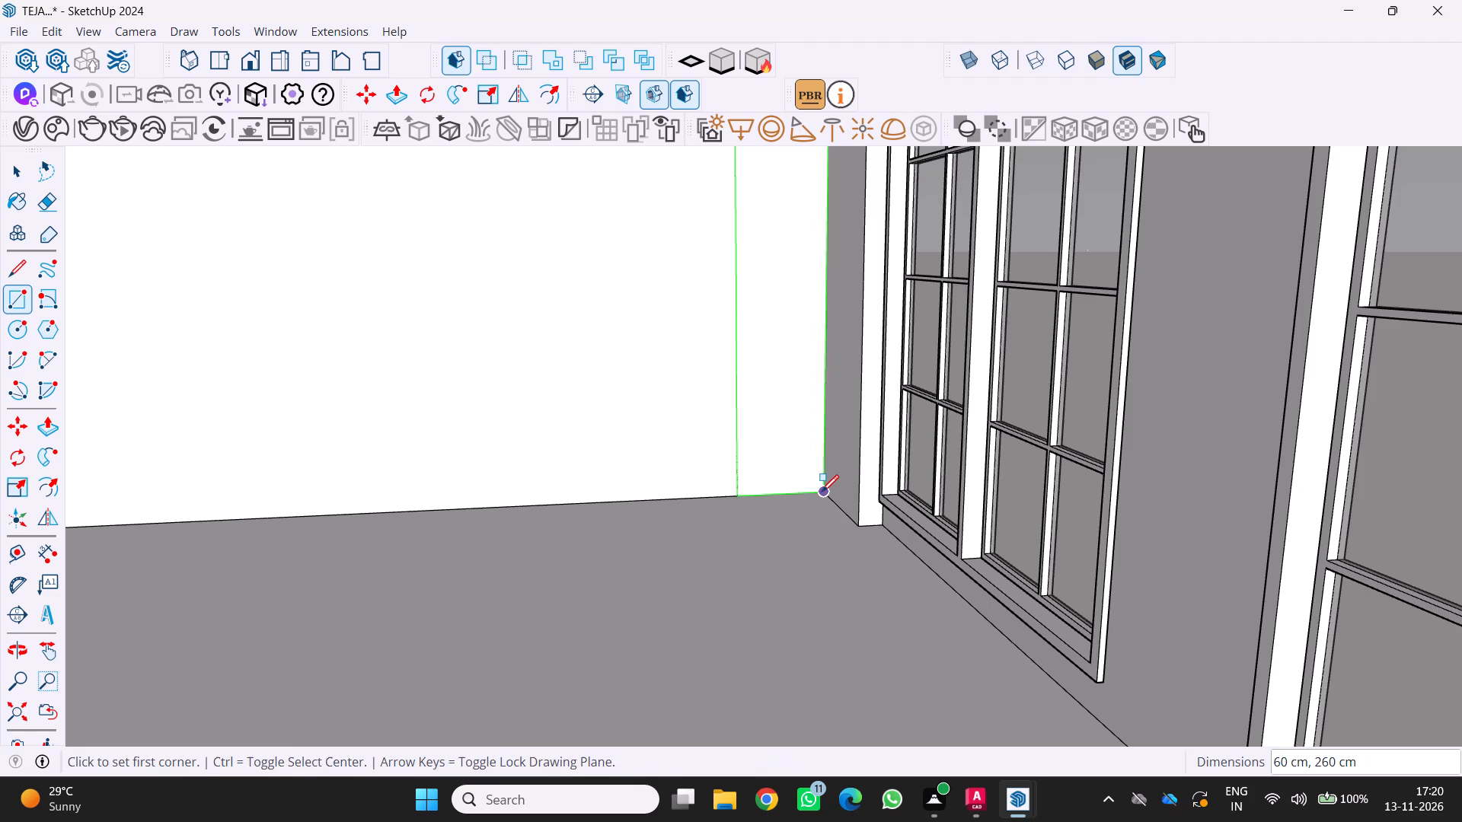
Group the 60 by 260 cm rectangle's face and edges on the back wall.
scroll(813, 495, down, 4)
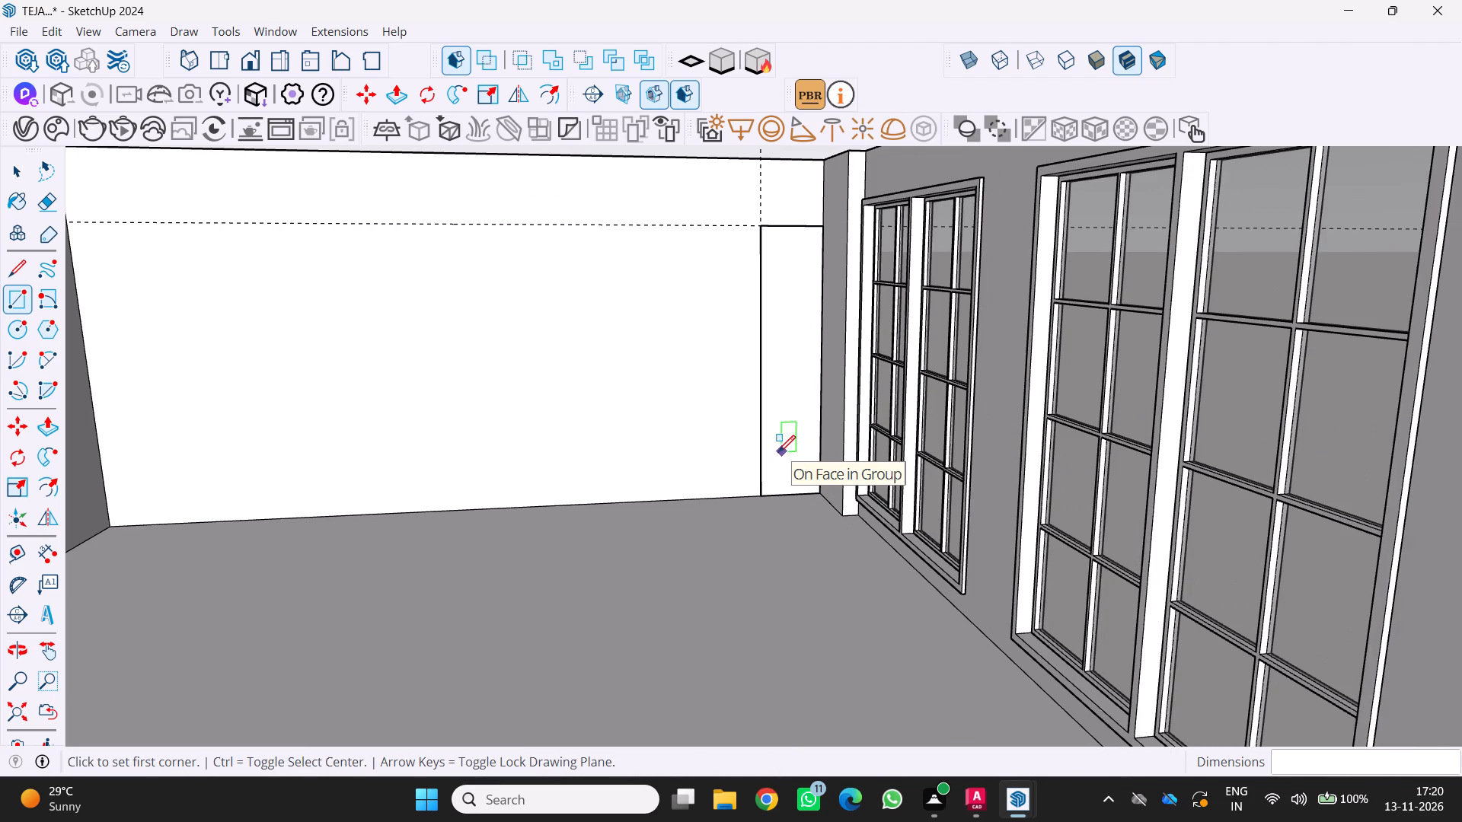
key(space)
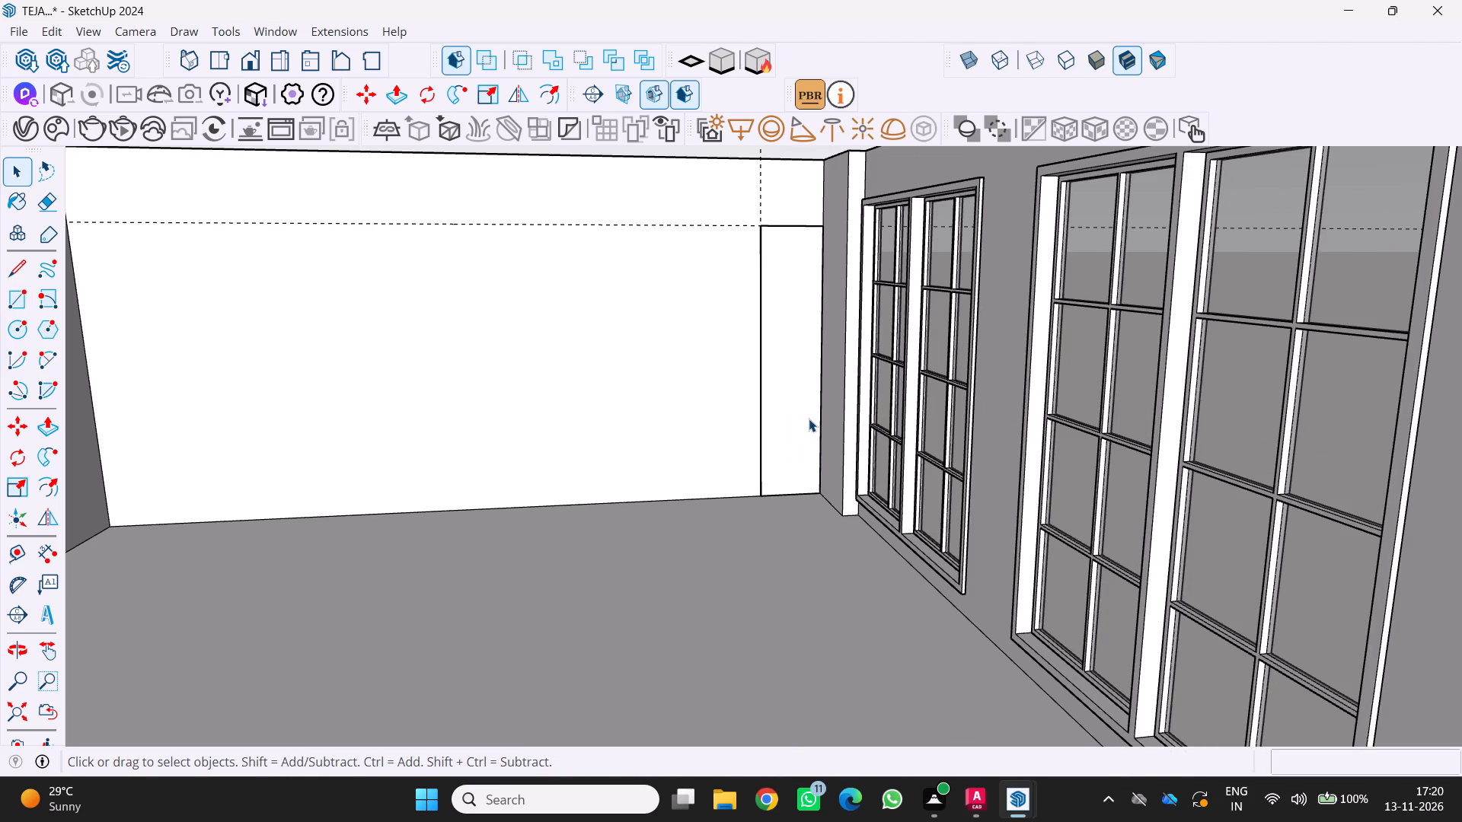
click(806, 419)
right_click(796, 422)
key(space)
click(792, 425)
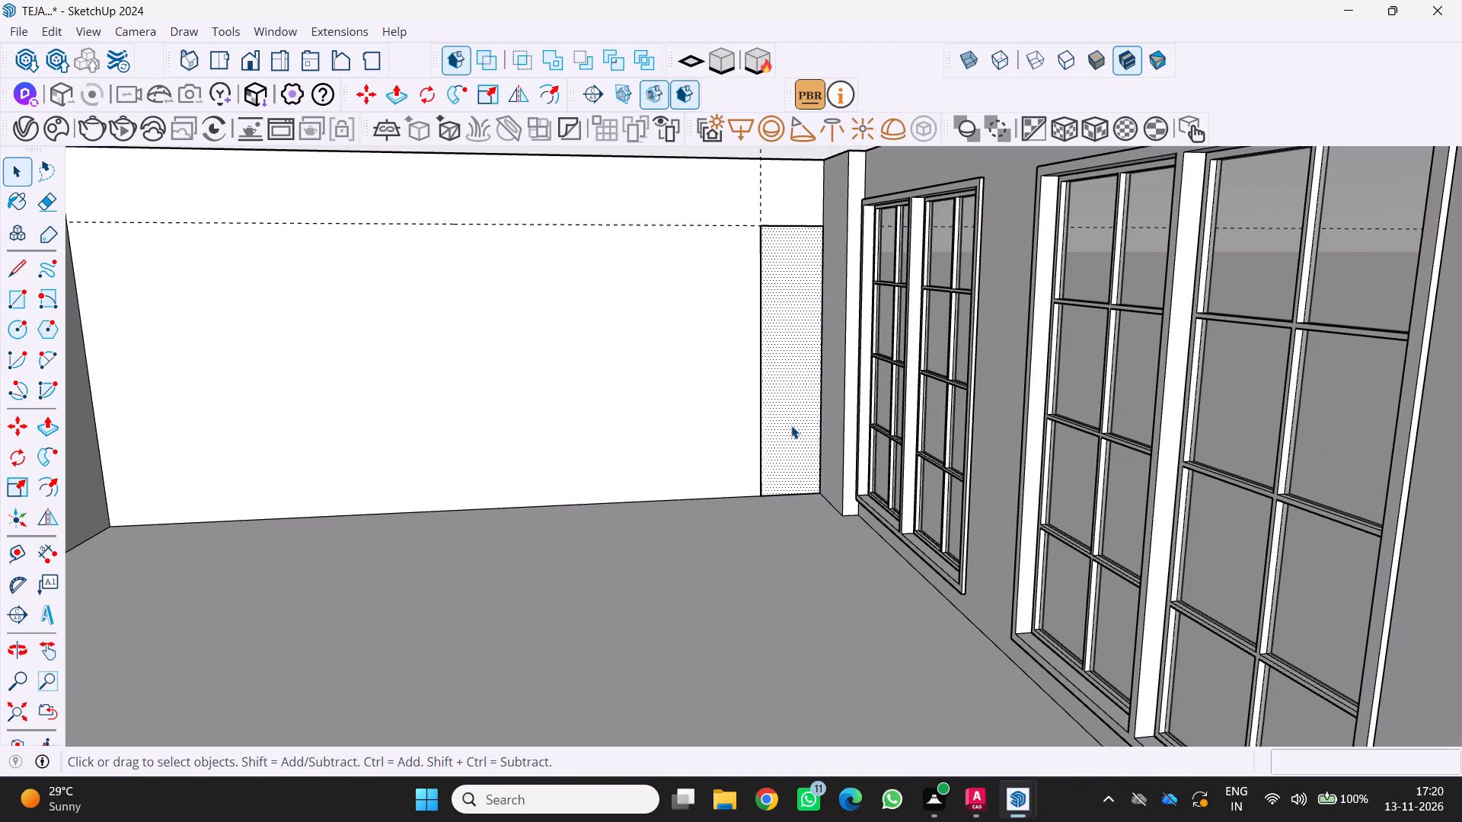
double_click(791, 425)
right_click(791, 425)
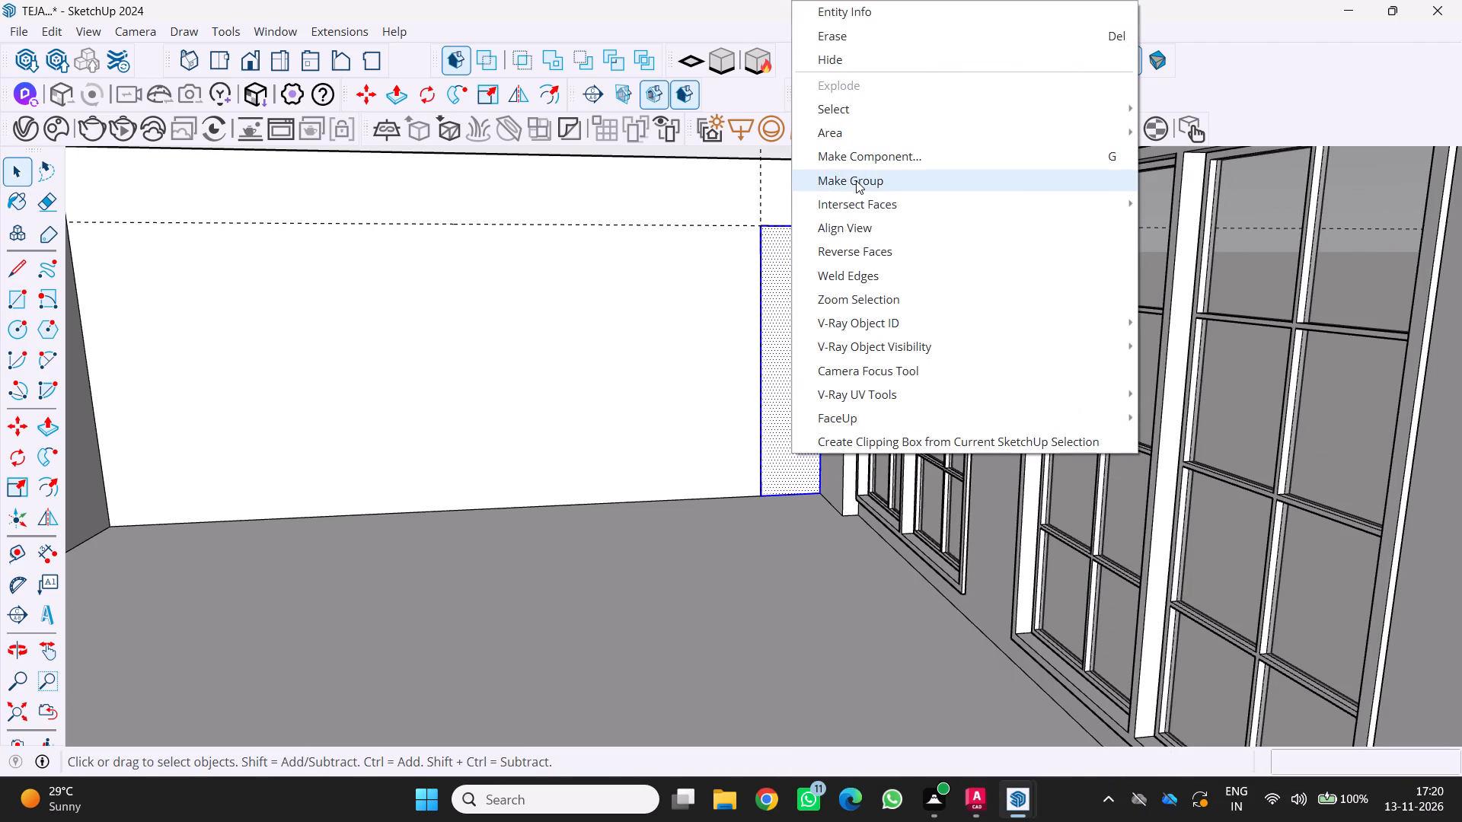
click(856, 180)
Inside the panel group, extrude the rectangular face 60 cm into the room with Push/Pull.
key(space)
click(786, 337)
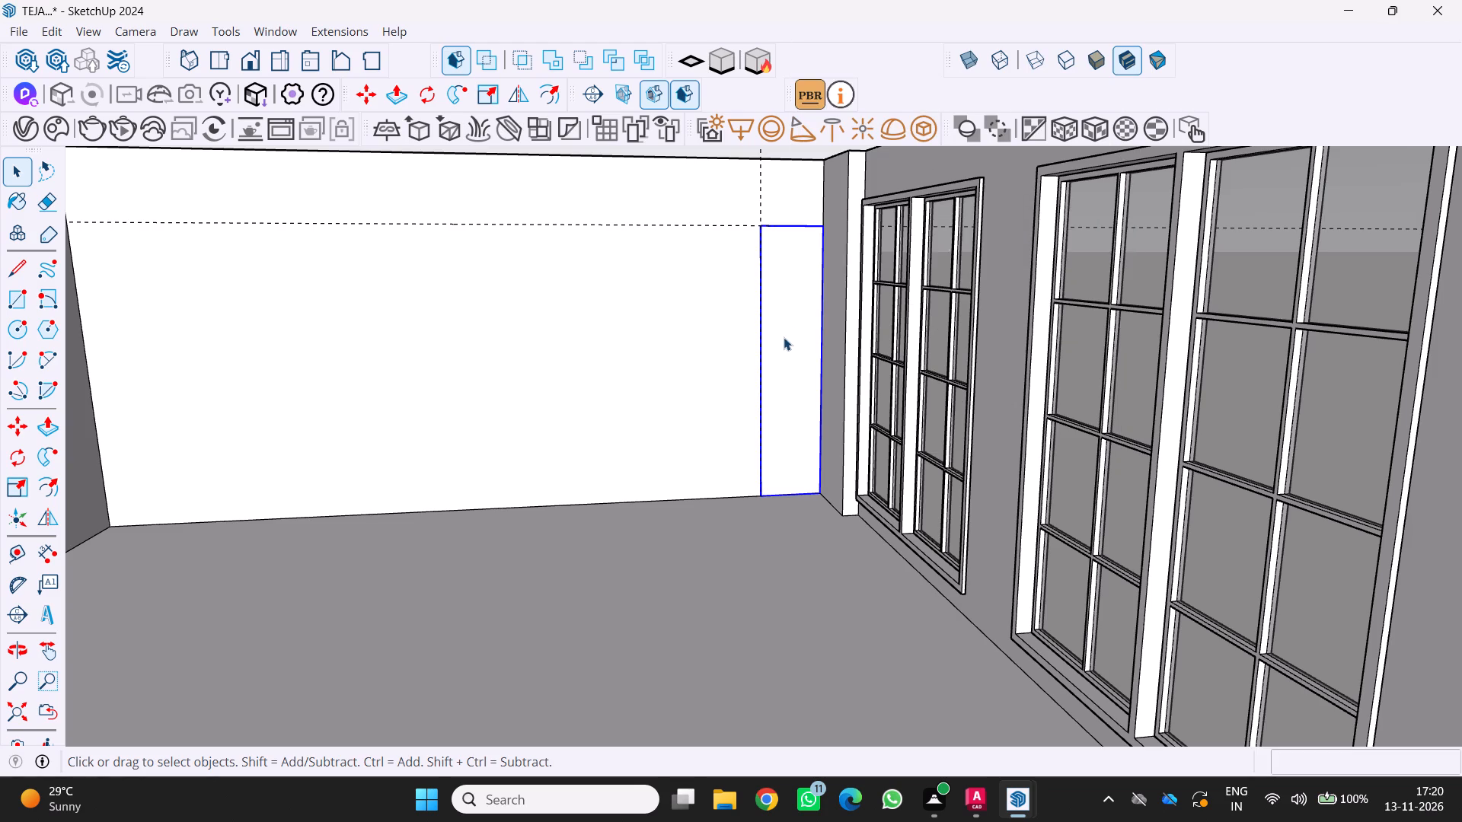
click(785, 338)
click(785, 338)
click(788, 337)
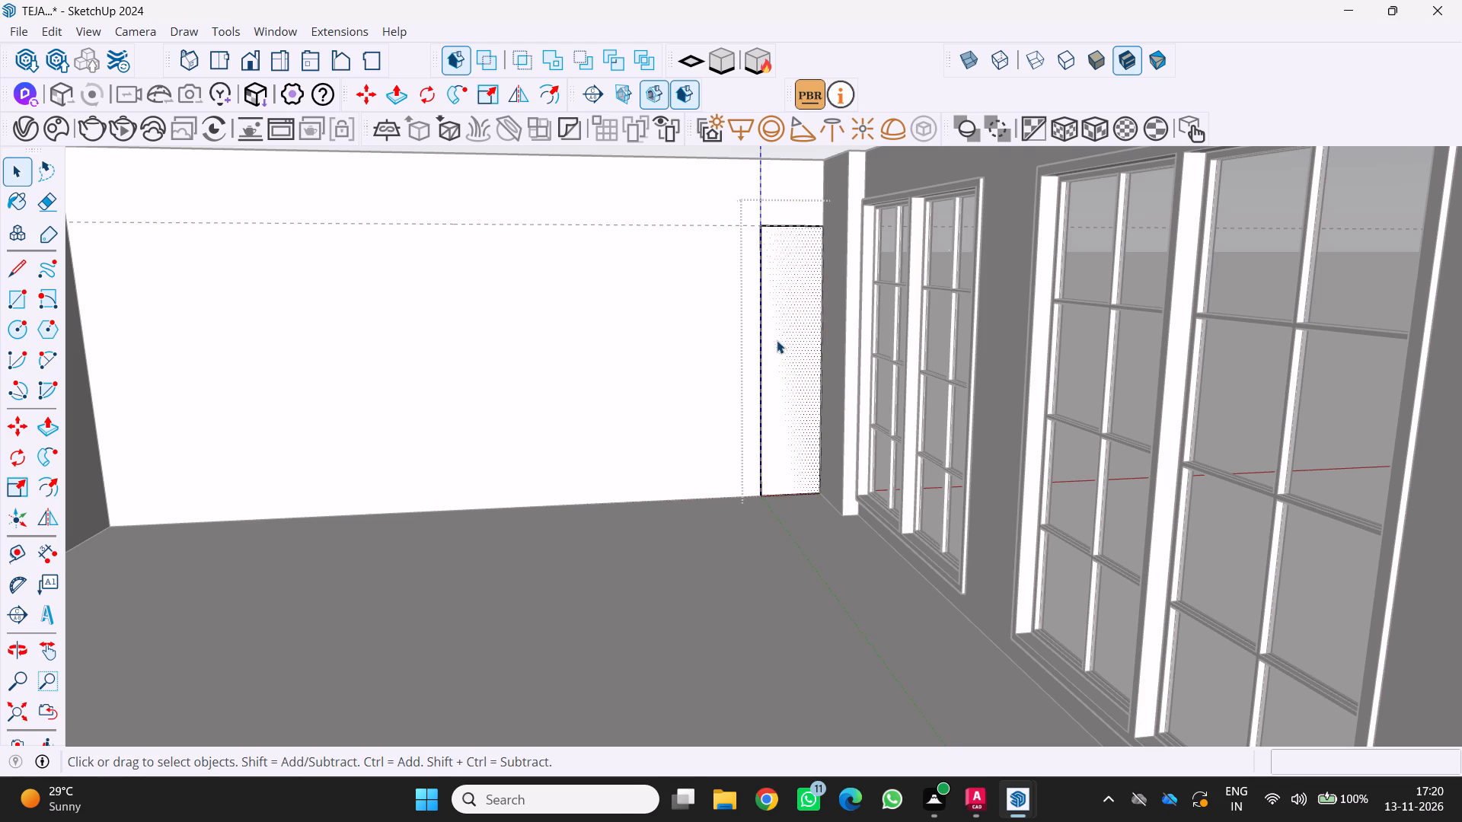
scroll(787, 350, up, 1)
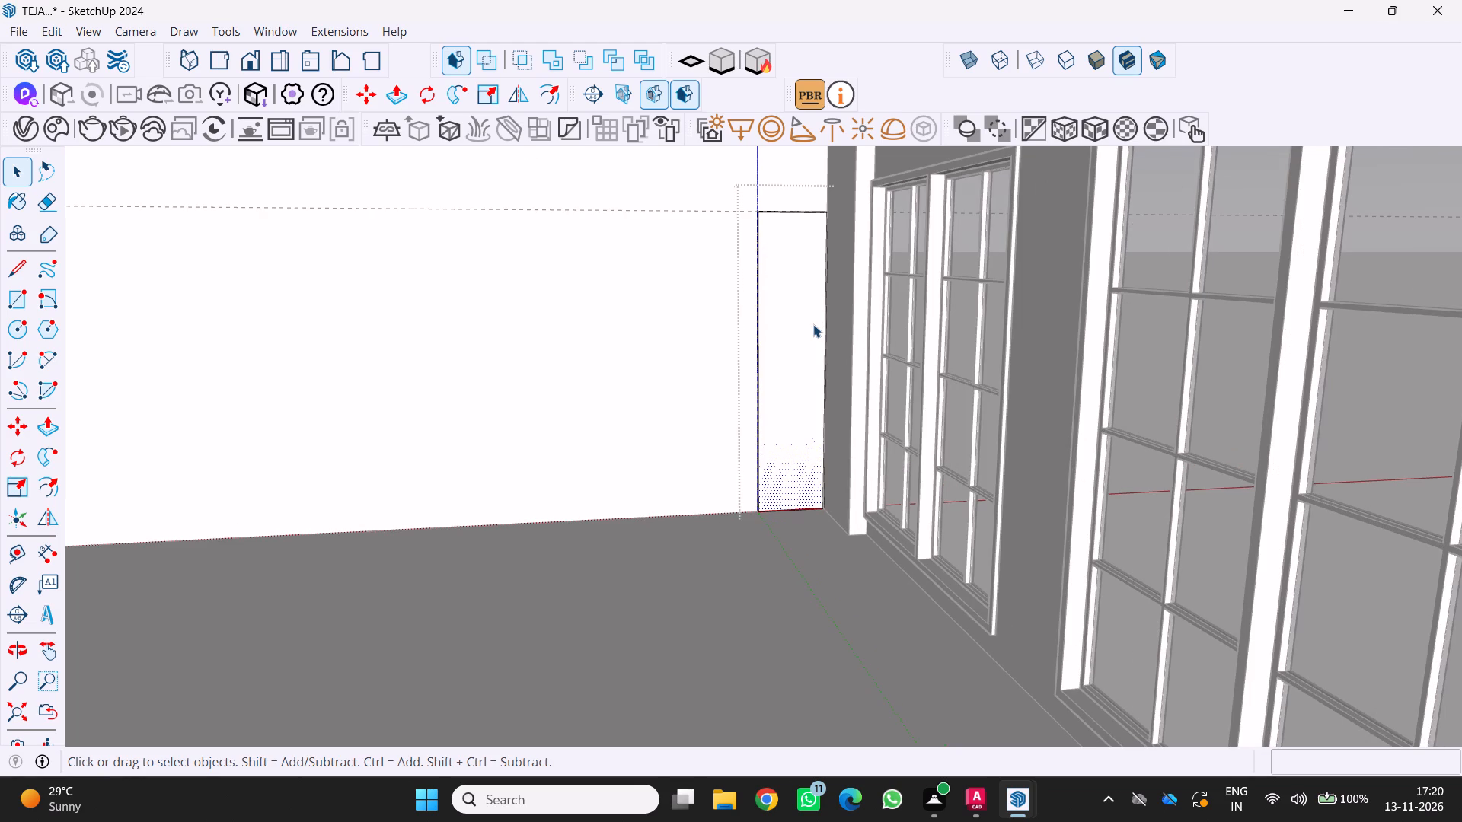
key(p)
click(782, 363)
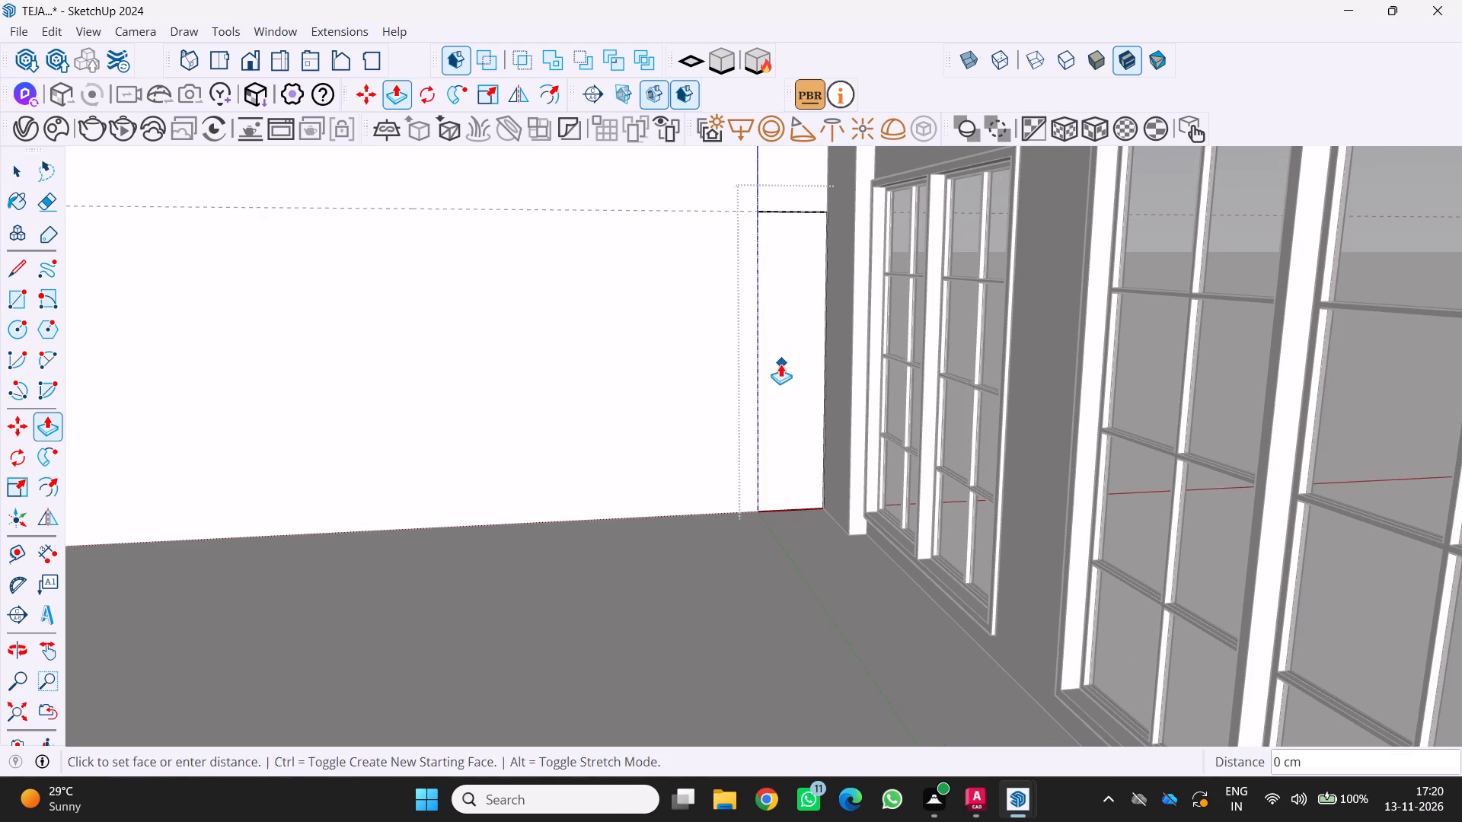
click(801, 390)
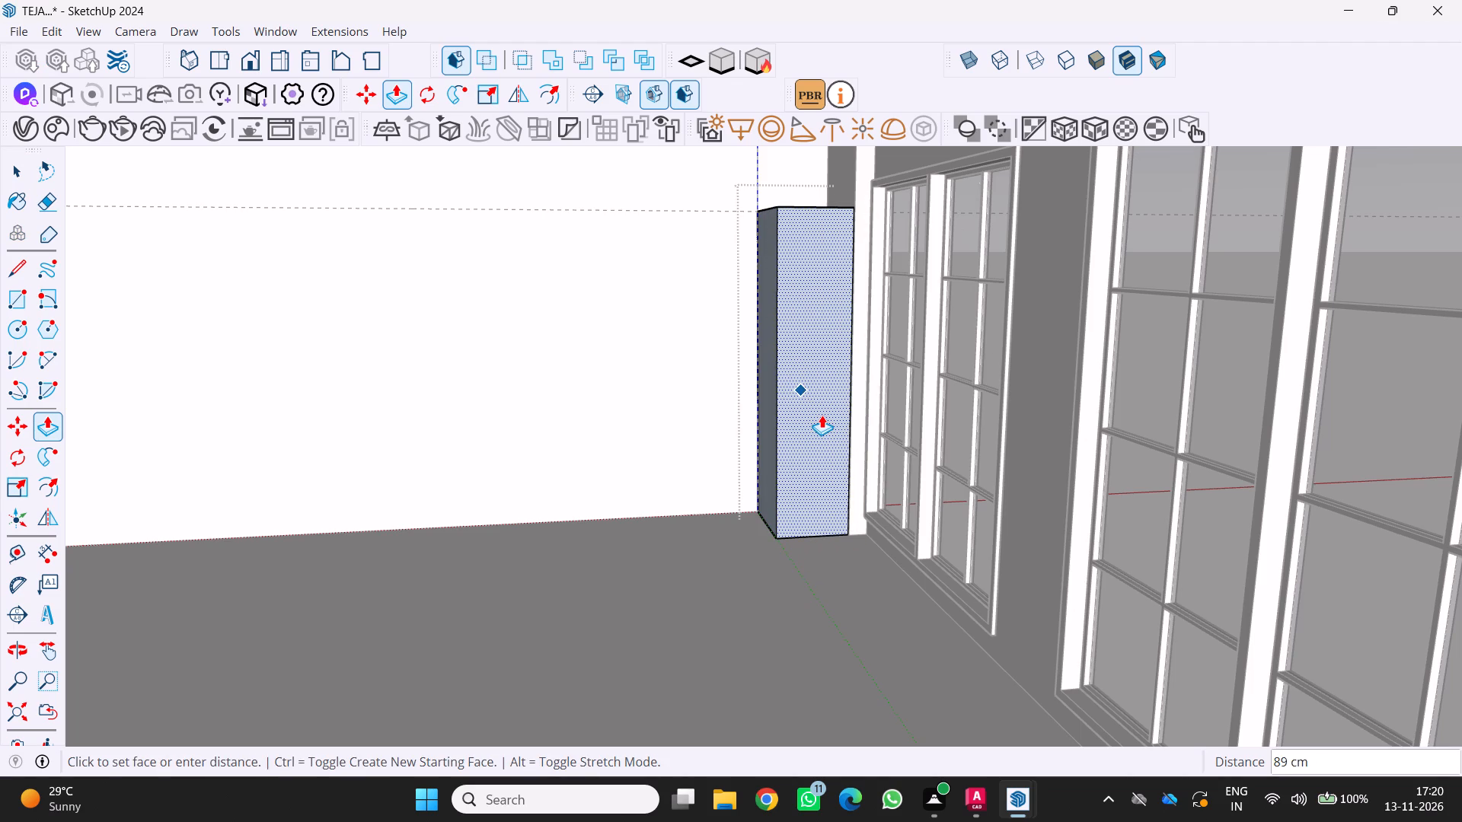
text(60)
key(Return)
Reverse the front, exposed side and top faces of the extruded block.
middle_drag(867, 434, 985, 504)
scroll(825, 413, down, 4)
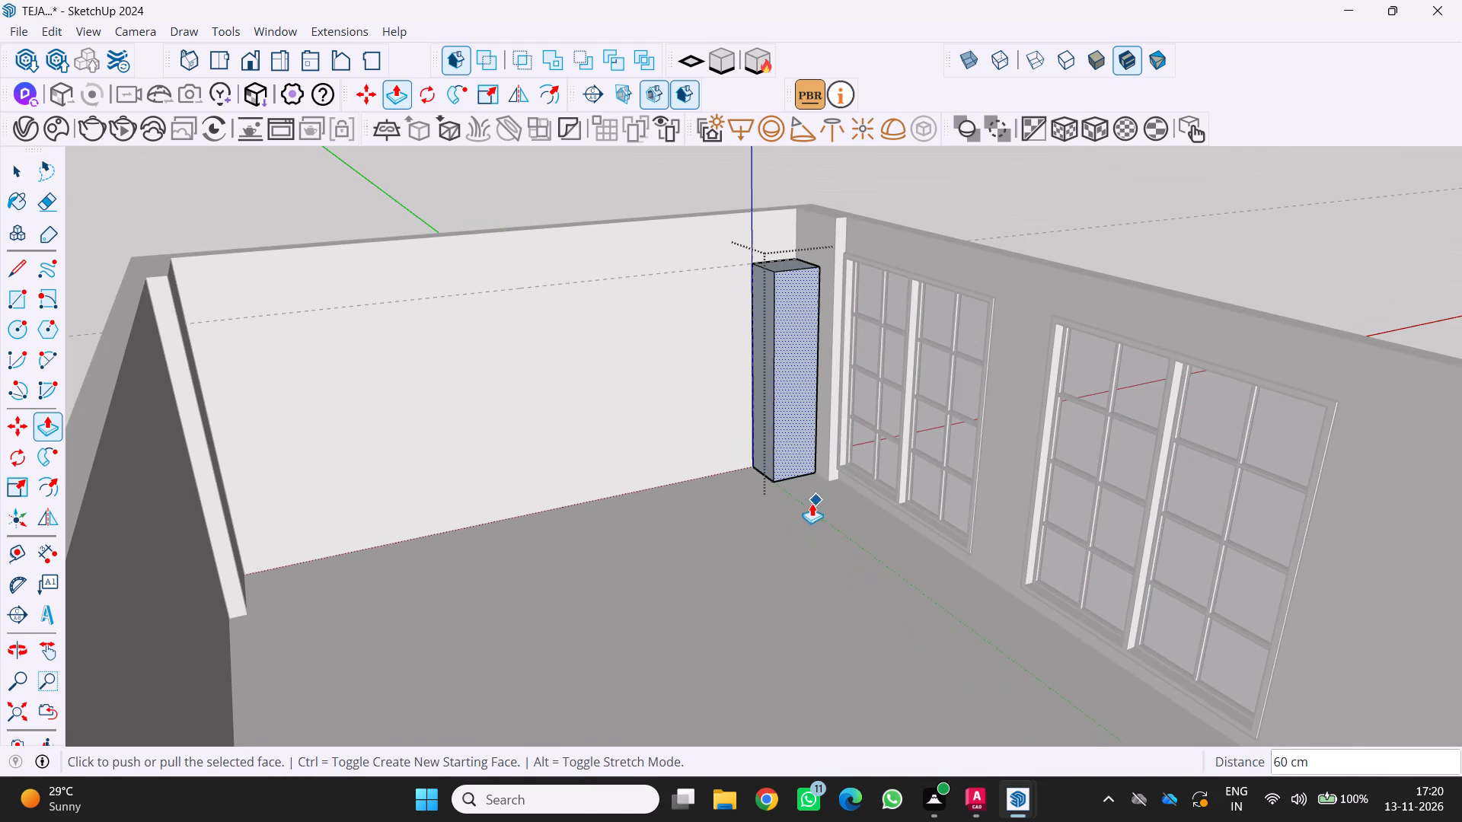
key(space)
click(776, 509)
middle_drag(800, 441, 764, 401)
click(794, 390)
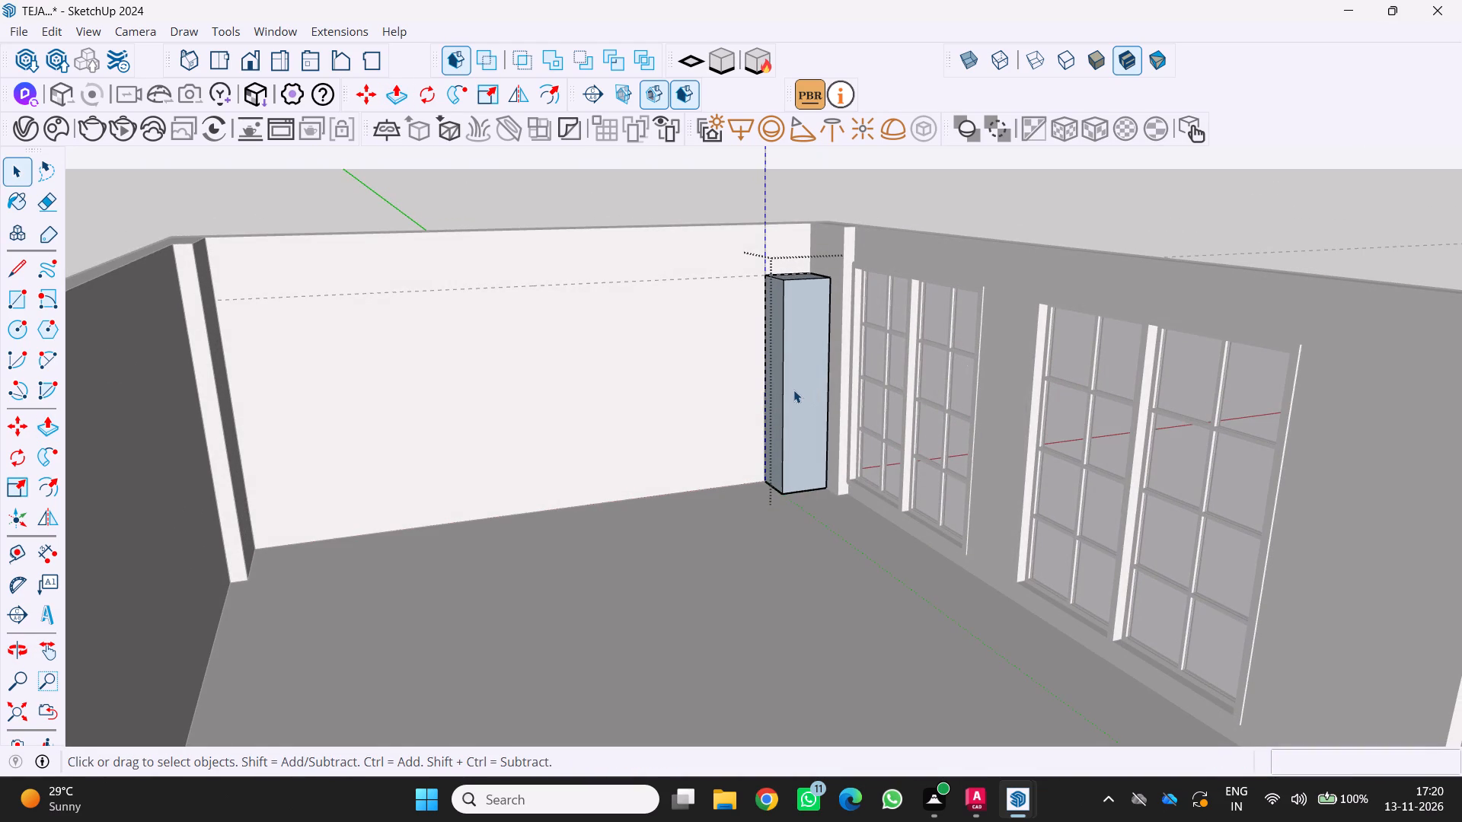
right_click(792, 388)
drag(845, 198, 844, 209)
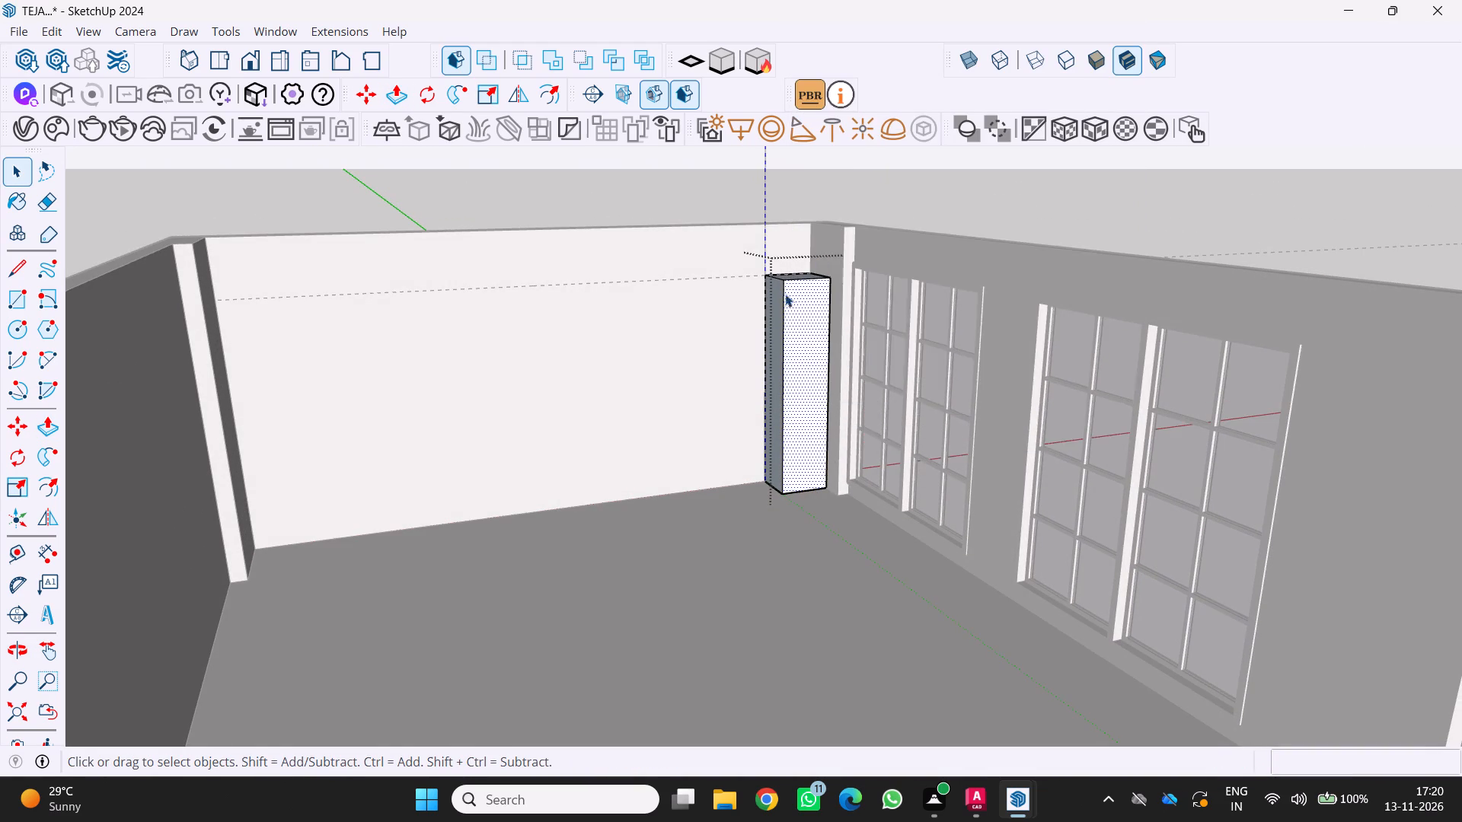
middle_drag(749, 358, 823, 396)
scroll(822, 396, up, 5)
click(747, 332)
right_click(741, 336)
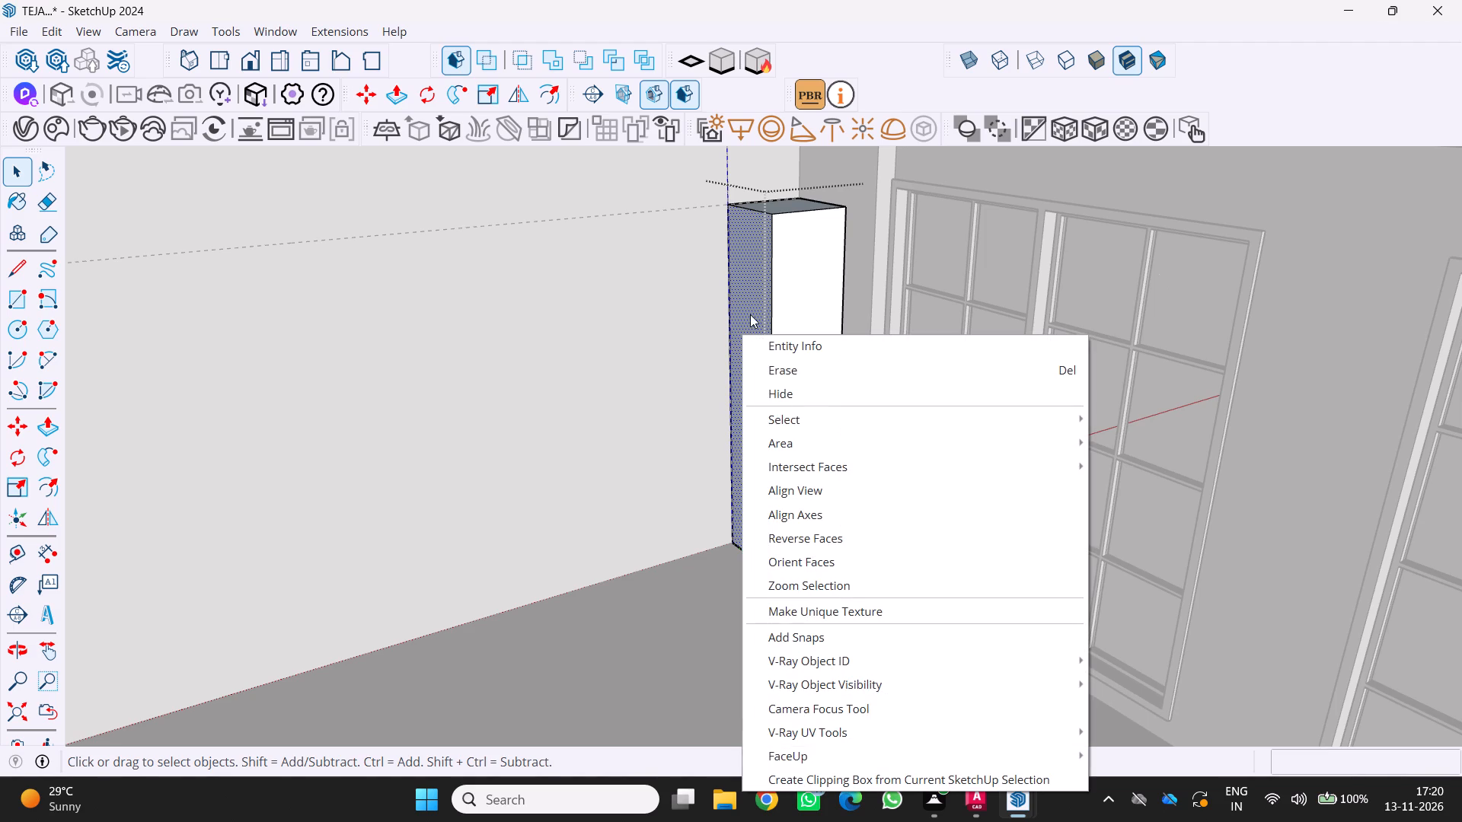
click(796, 533)
middle_drag(745, 473, 681, 538)
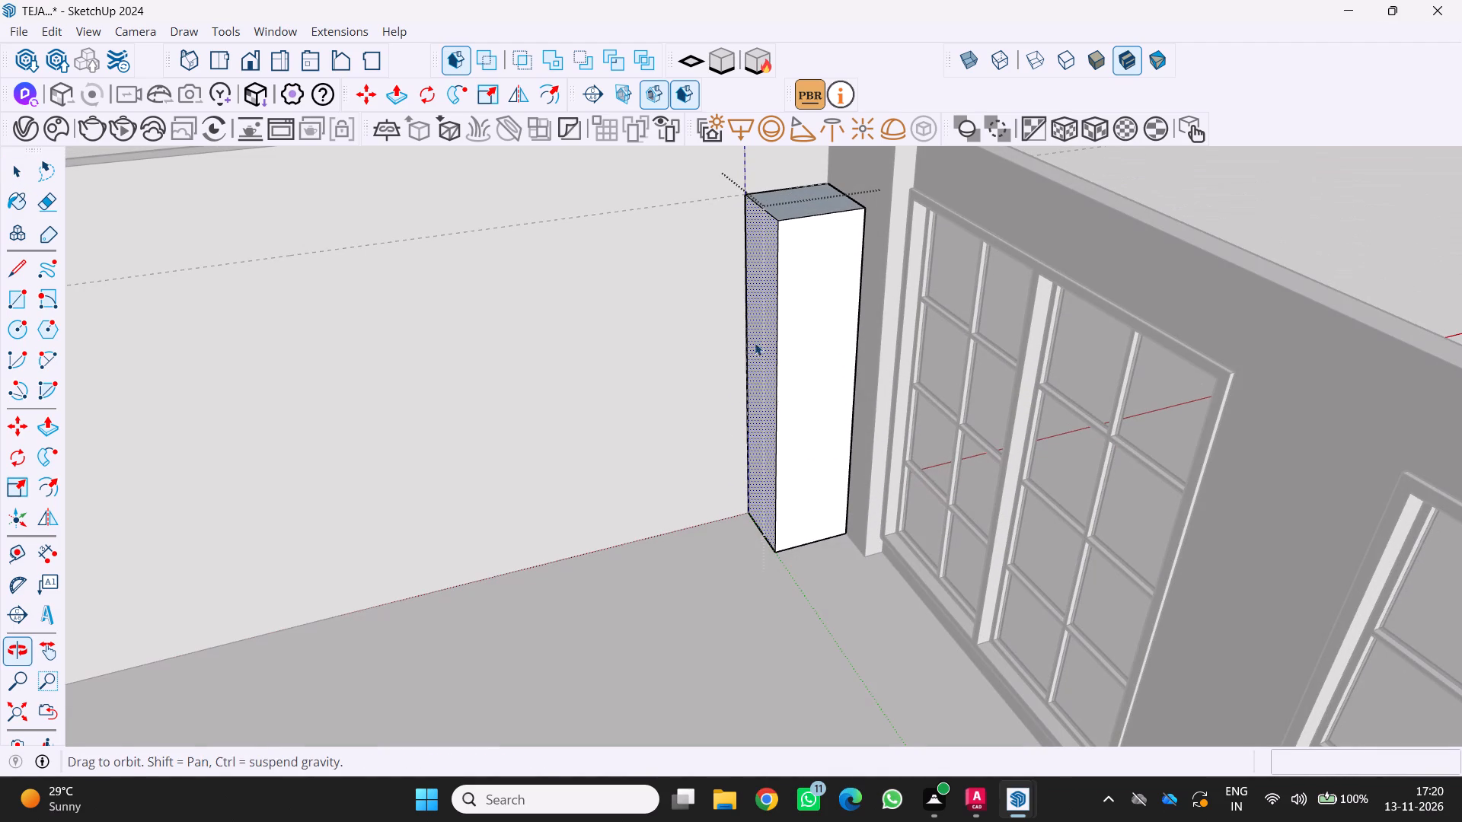
right_click(787, 215)
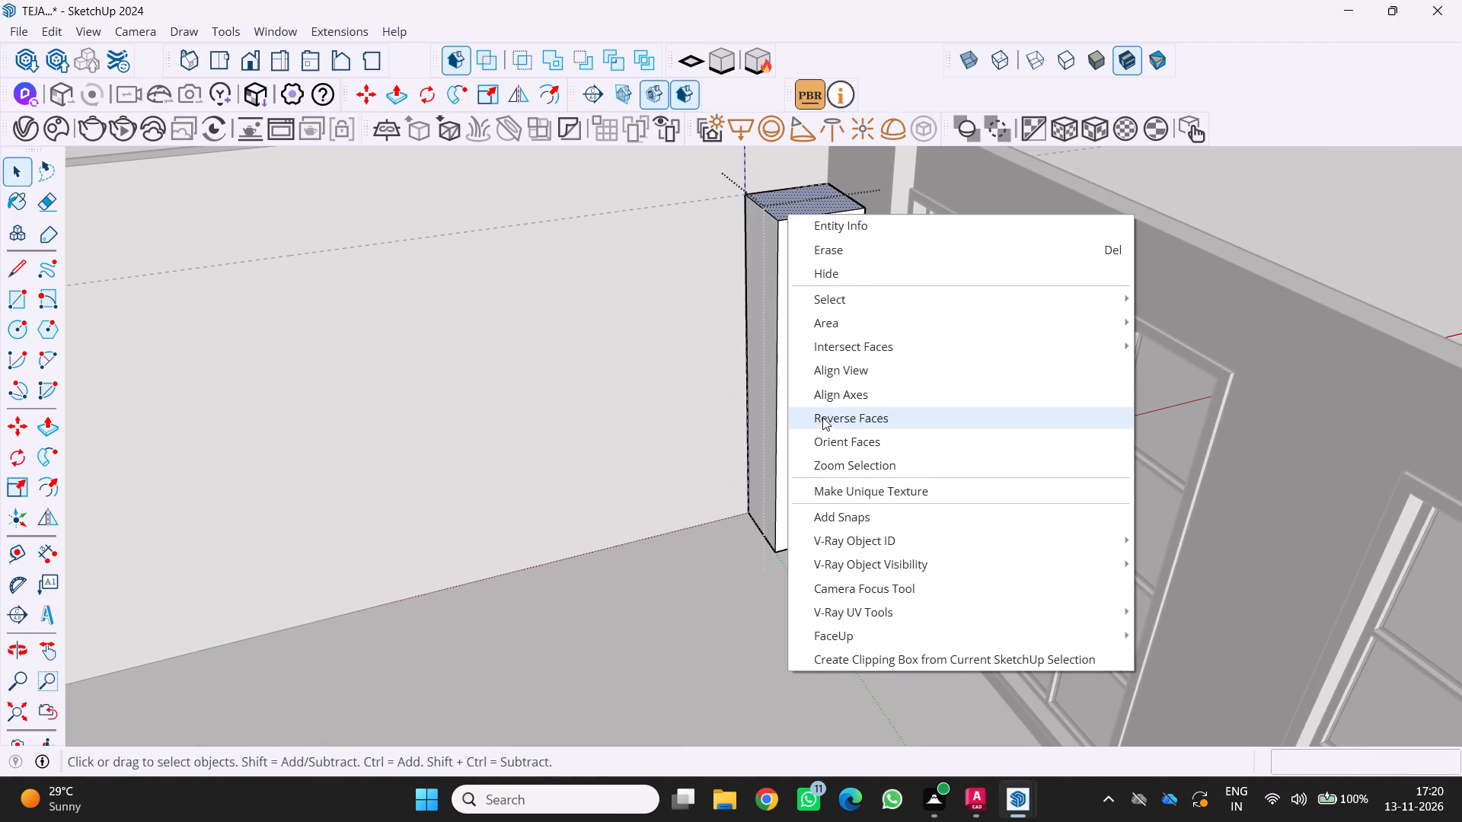
click(822, 422)
Reverse the block's bottom face, viewed from below the floor.
scroll(799, 429, down, 2)
middle_drag(791, 436, 814, 308)
scroll(782, 540, up, 4)
middle_drag(813, 558, 825, 513)
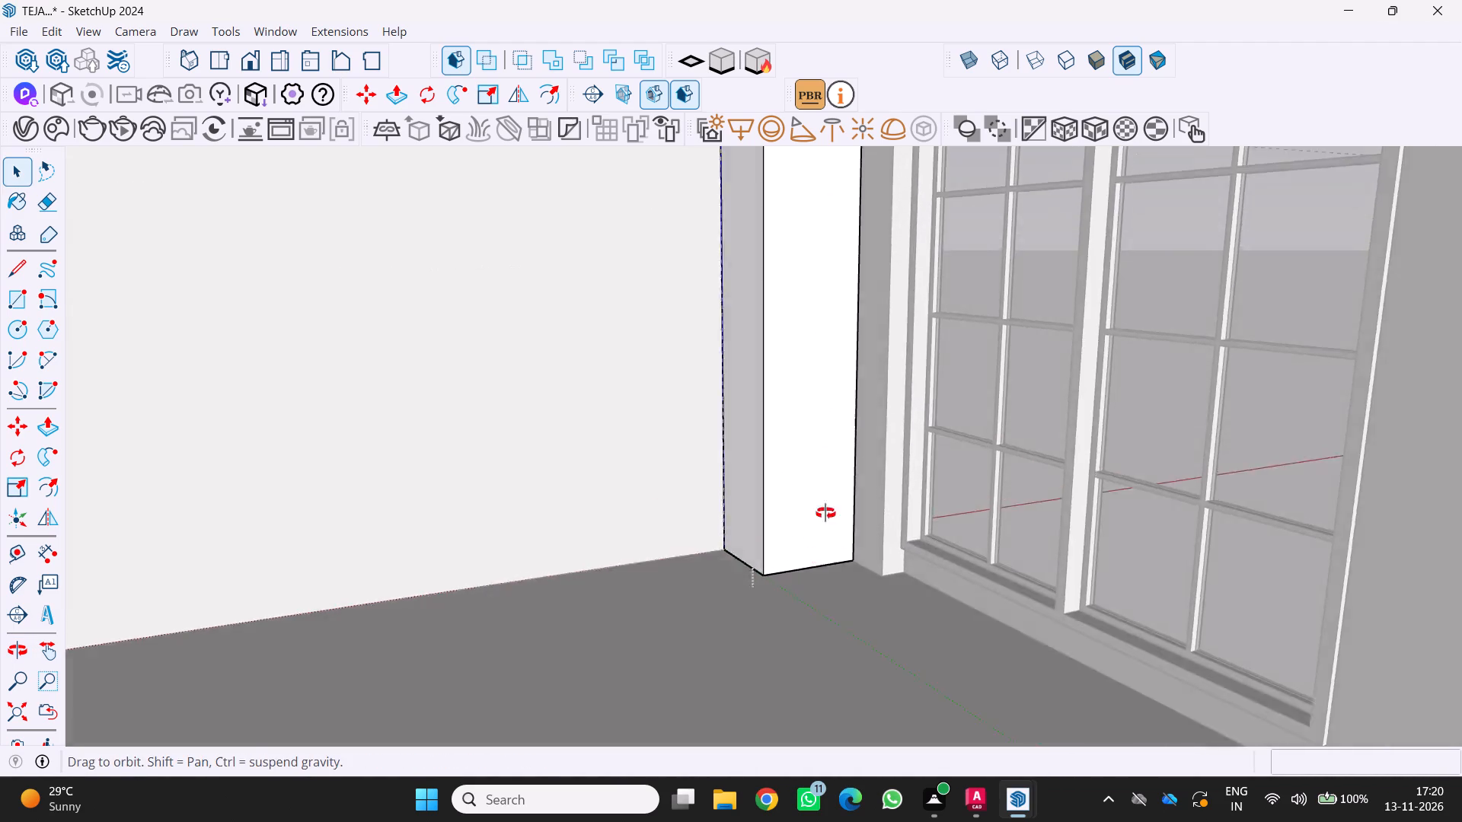
middle_drag(825, 513, 848, 405)
scroll(723, 628, up, 6)
middle_drag(776, 606, 736, 620)
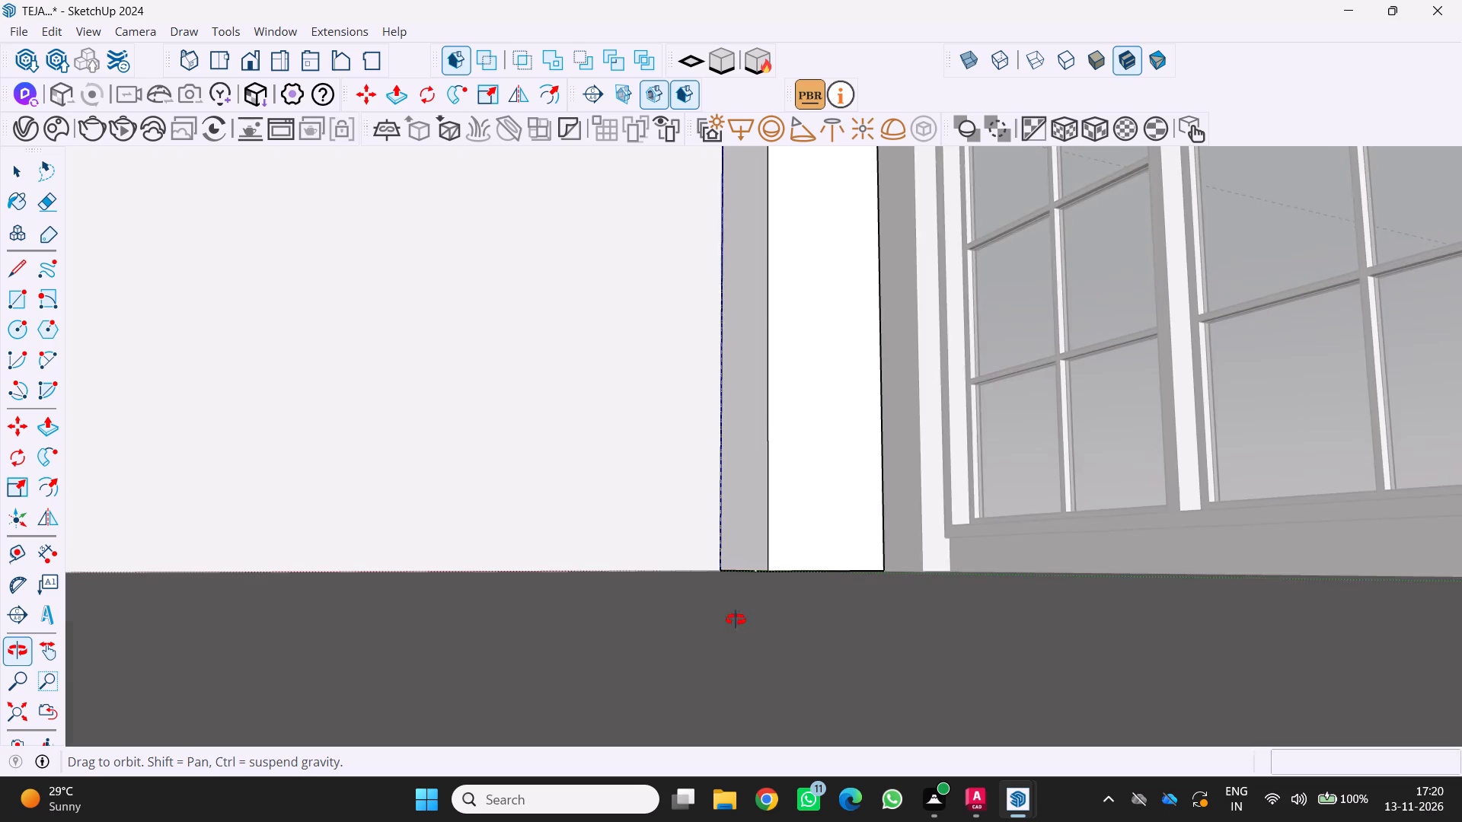
middle_drag(736, 620, 742, 597)
scroll(742, 597, down, 15)
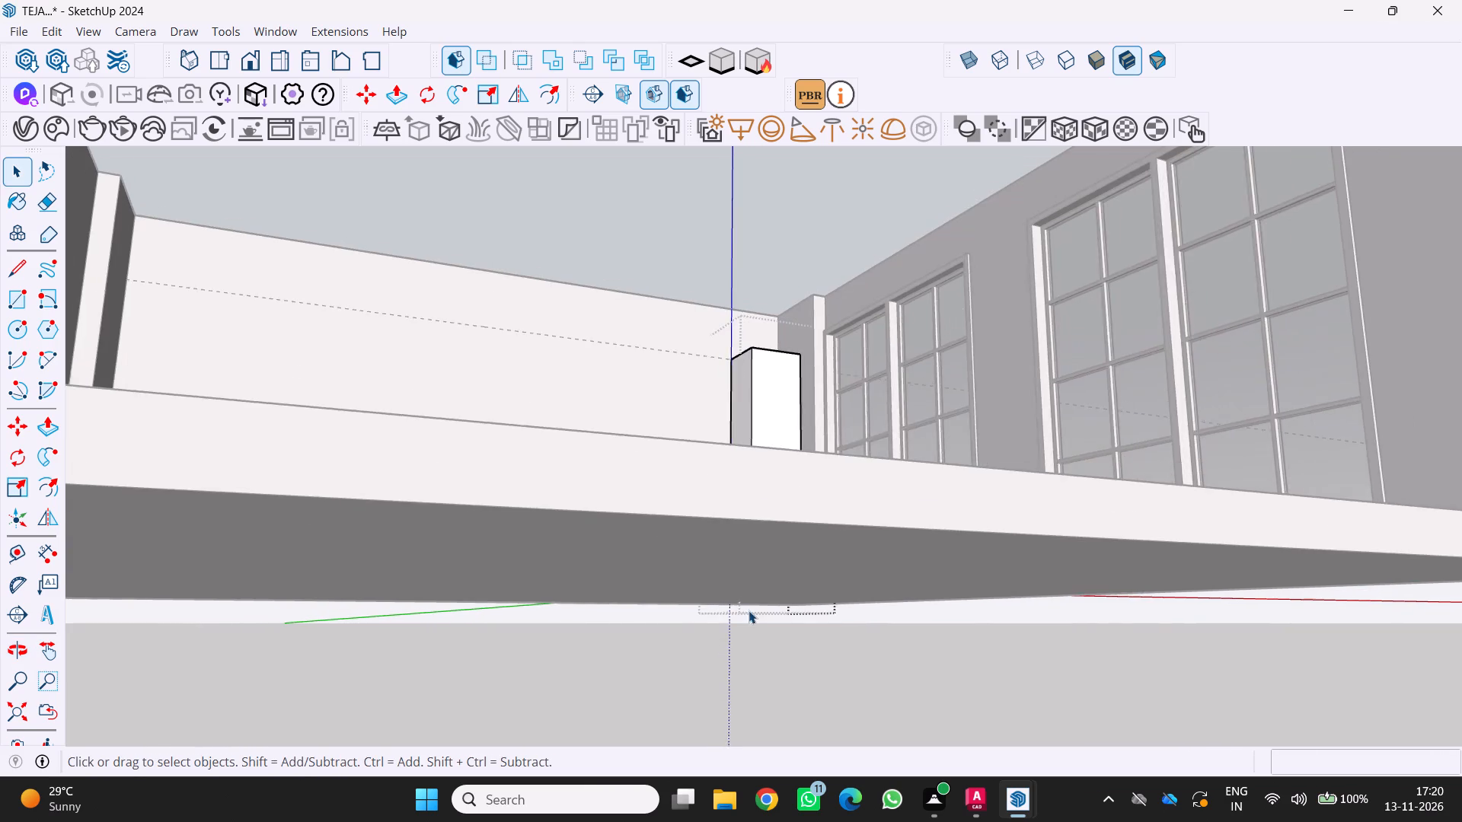
middle_drag(749, 611, 745, 642)
scroll(737, 659, up, 9)
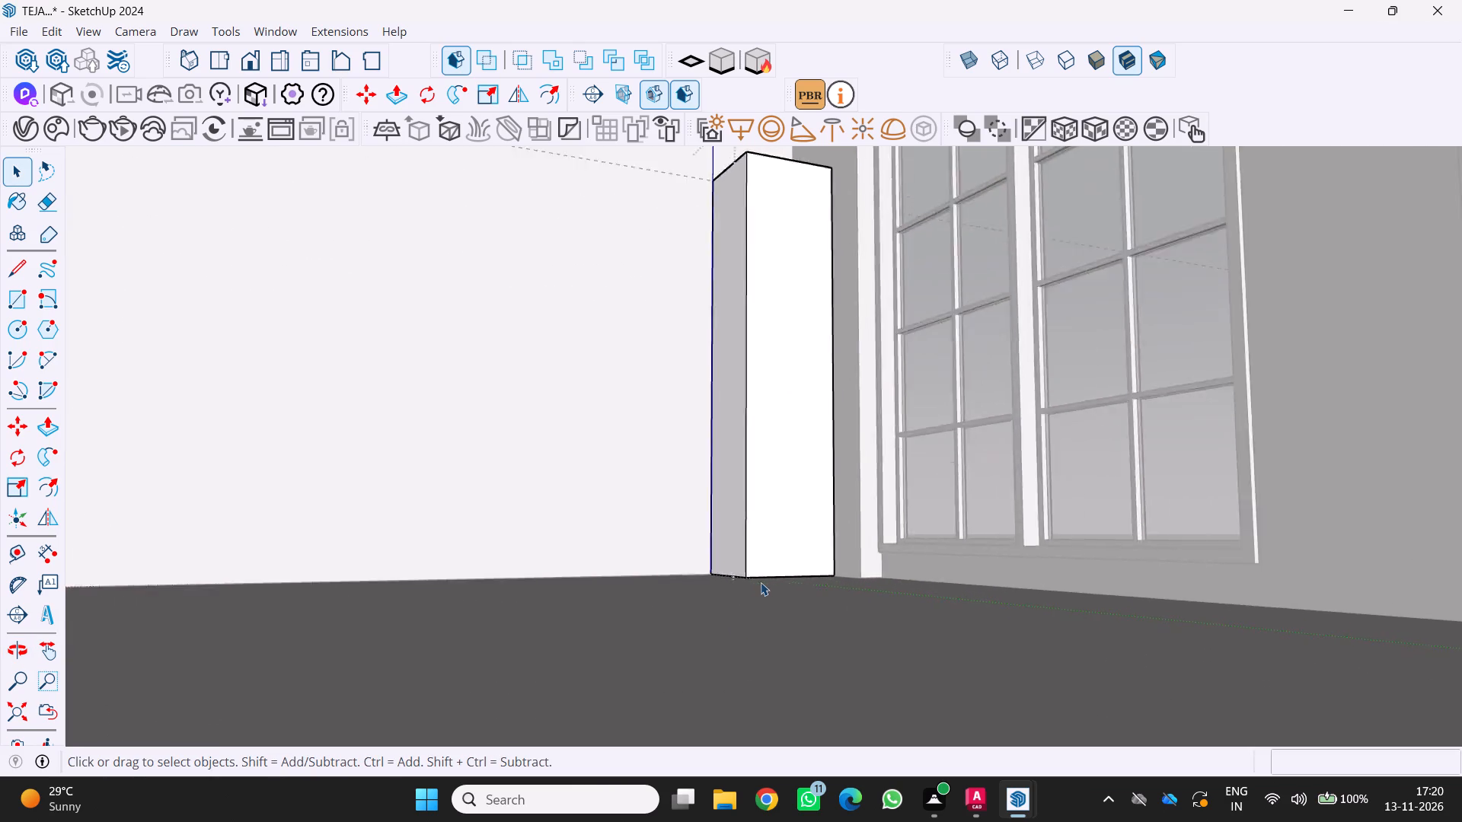
scroll(761, 582, up, 8)
middle_drag(756, 573, 763, 546)
scroll(763, 546, up, 1)
click(755, 575)
click(758, 566)
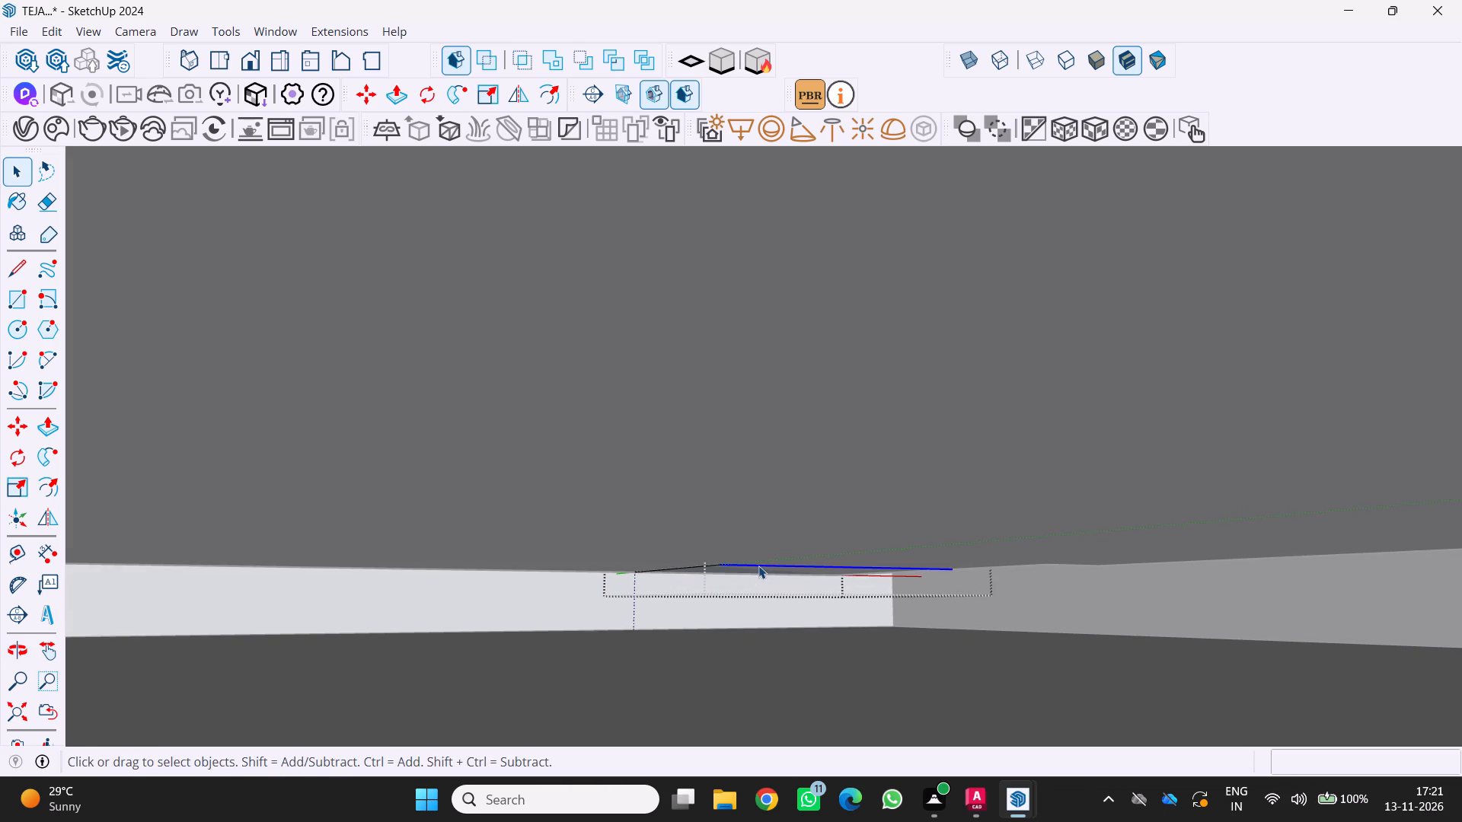
click(743, 578)
scroll(745, 577, up, 6)
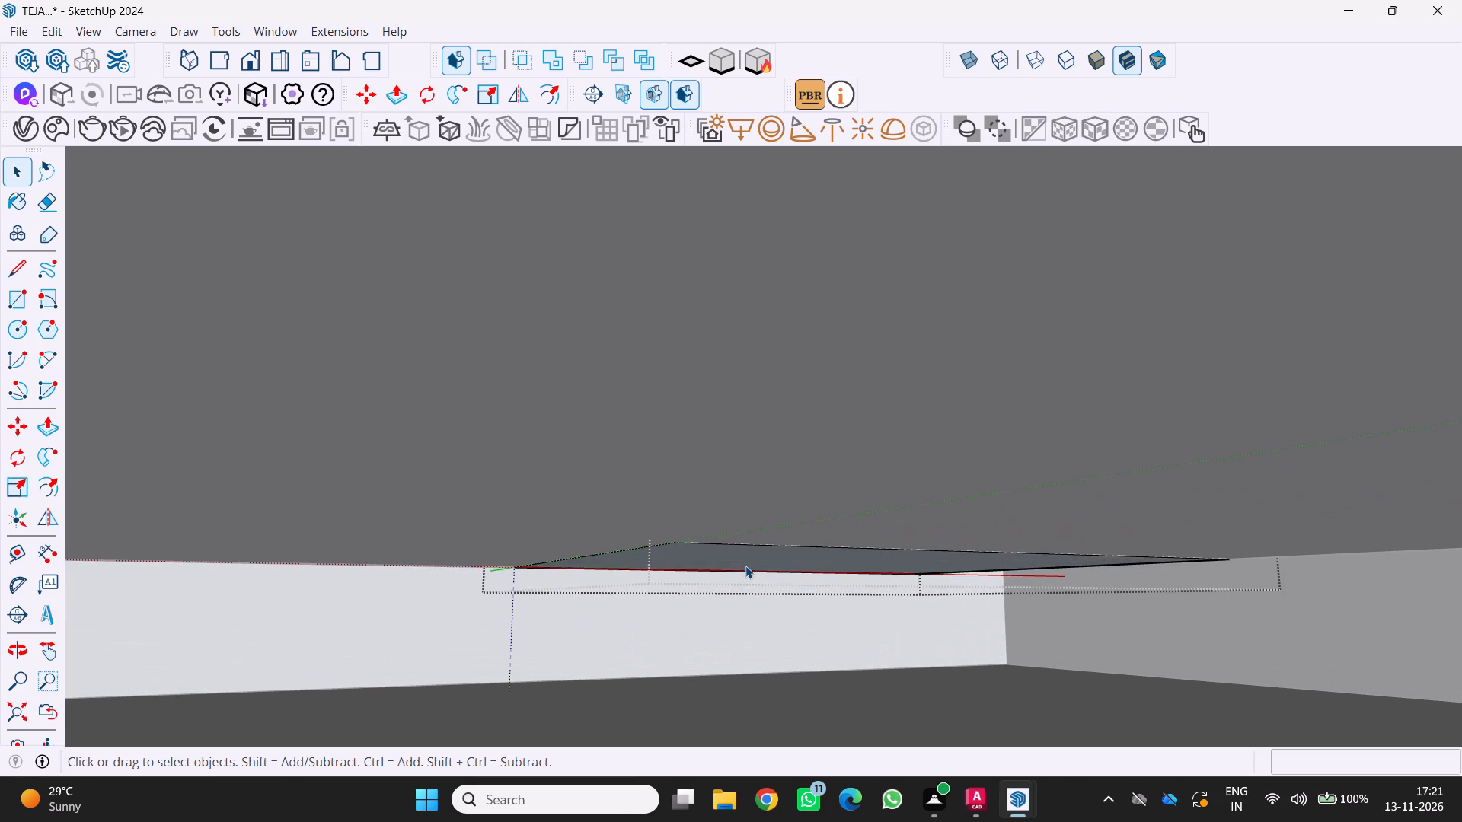
click(745, 566)
right_drag(744, 562, 731, 561)
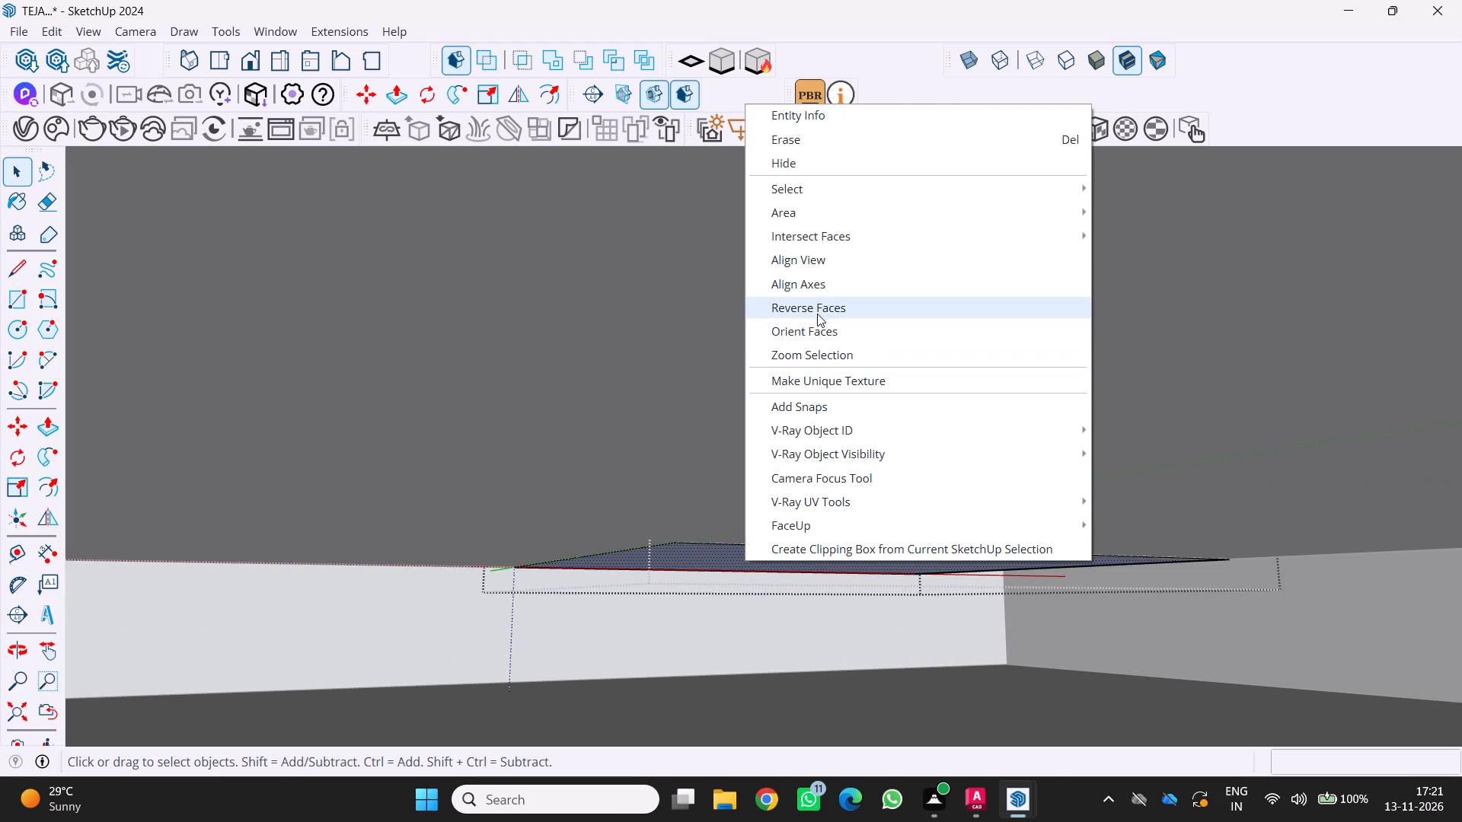
click(819, 303)
Examine the block in the corner beside the windows from inside the room.
scroll(736, 438, down, 20)
scroll(736, 438, down, 13)
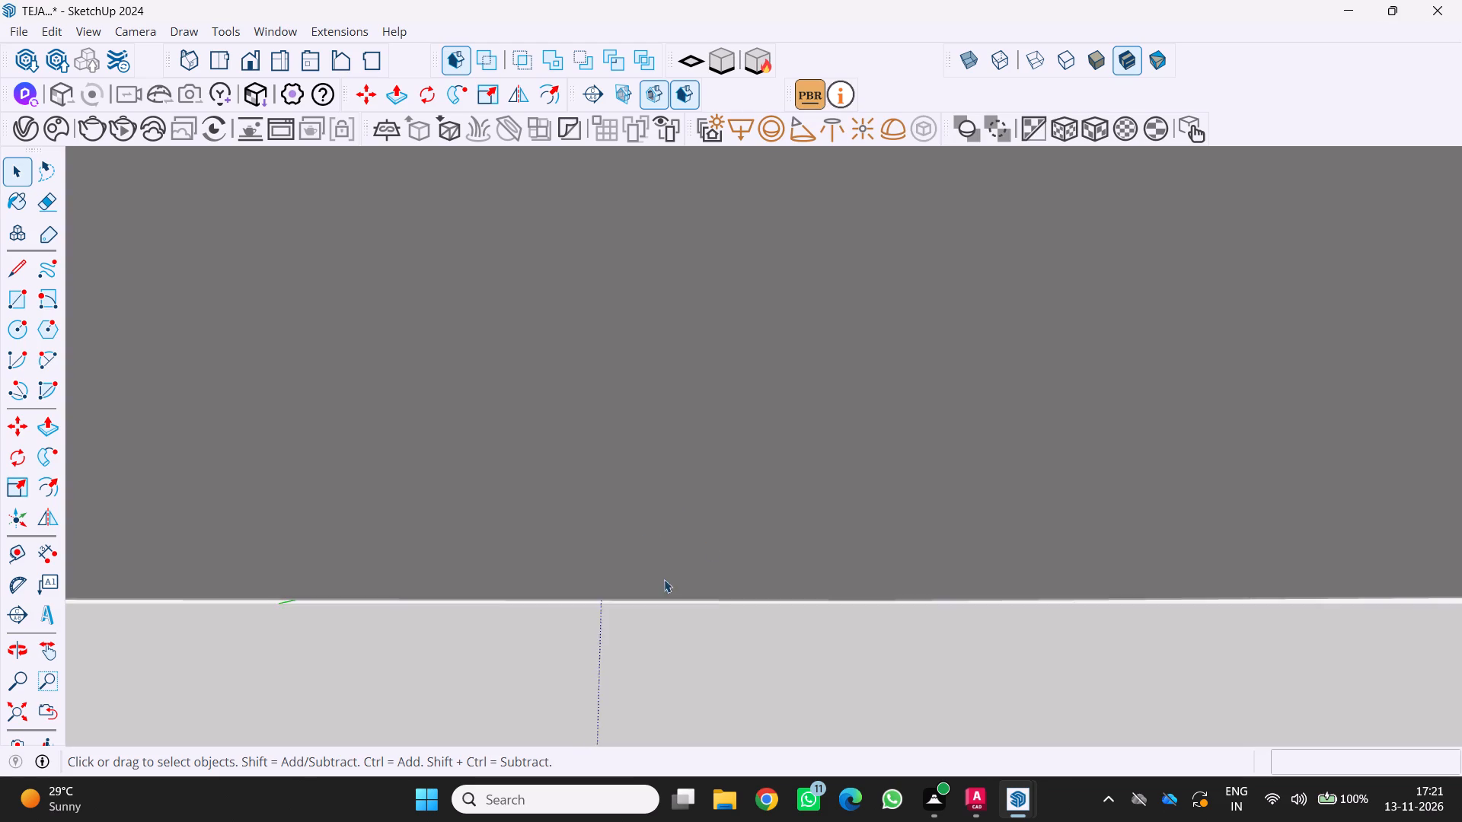
scroll(664, 579, down, 20)
scroll(664, 579, down, 20)
scroll(664, 579, down, 9)
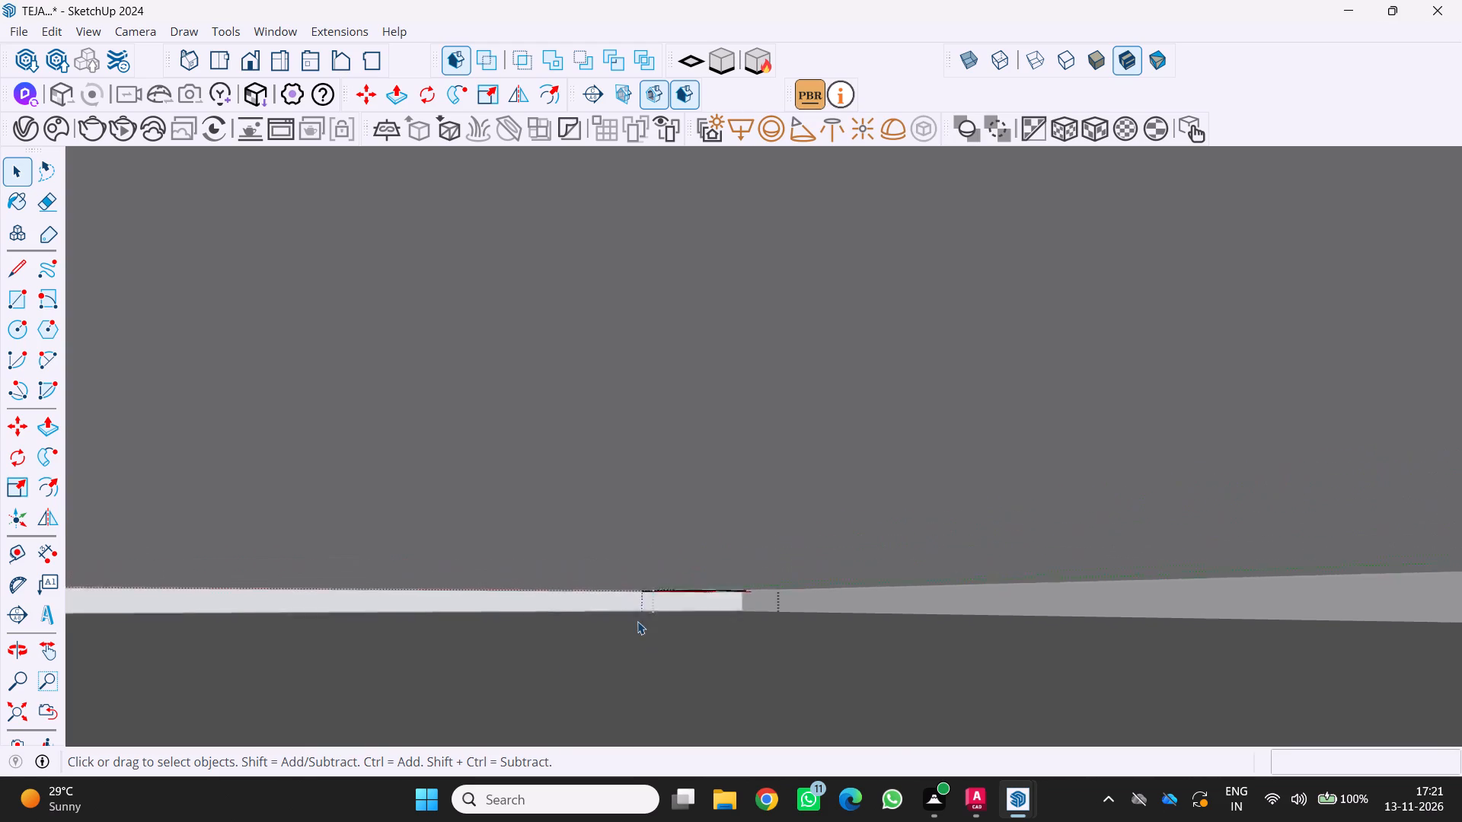
scroll(637, 621, down, 9)
middle_drag(673, 611, 563, 744)
scroll(563, 744, down, 18)
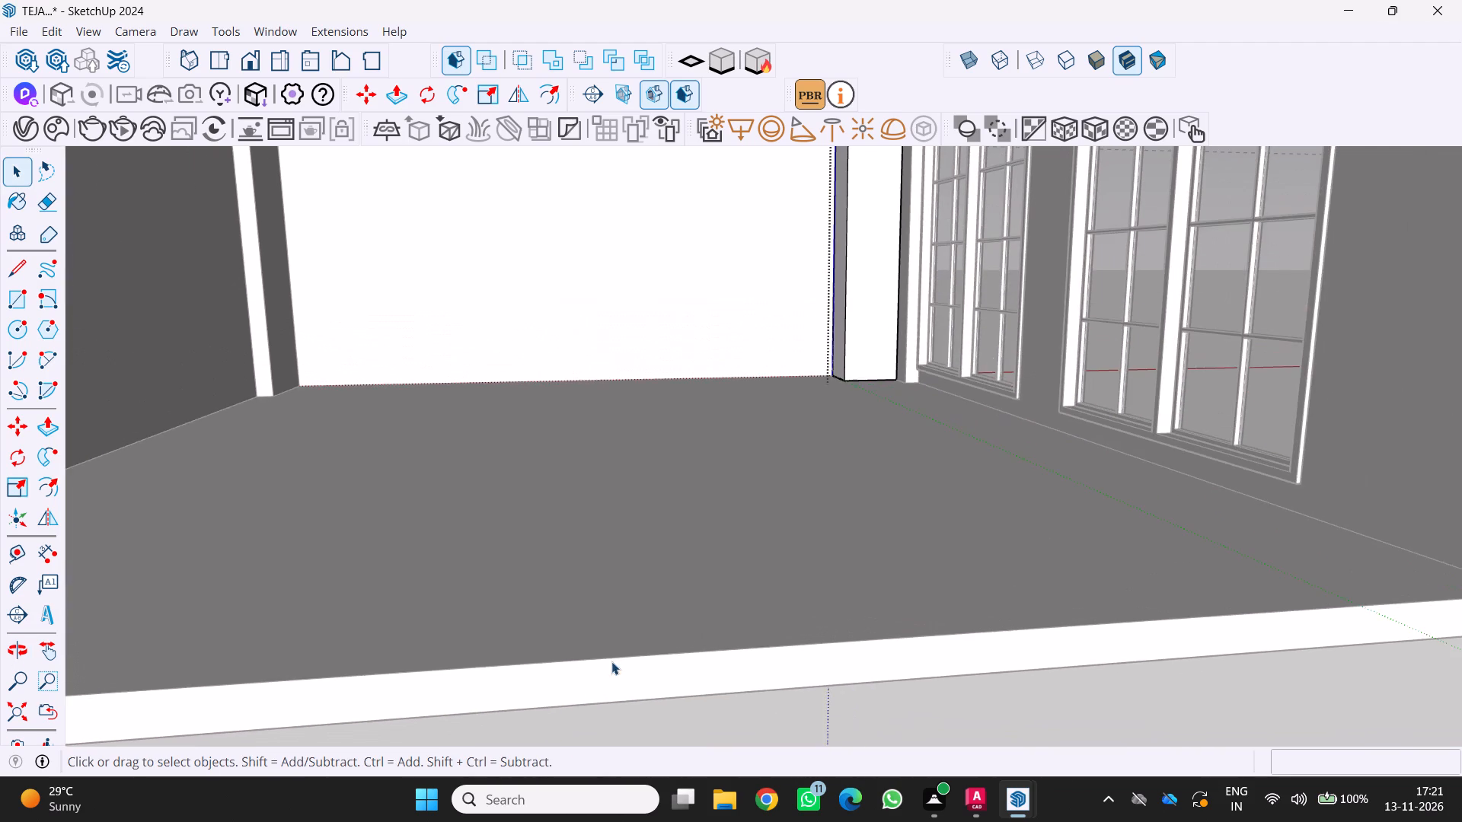
middle_click(604, 581)
shift+middle_drag(594, 601, 621, 821)
scroll(621, 821, down, 2)
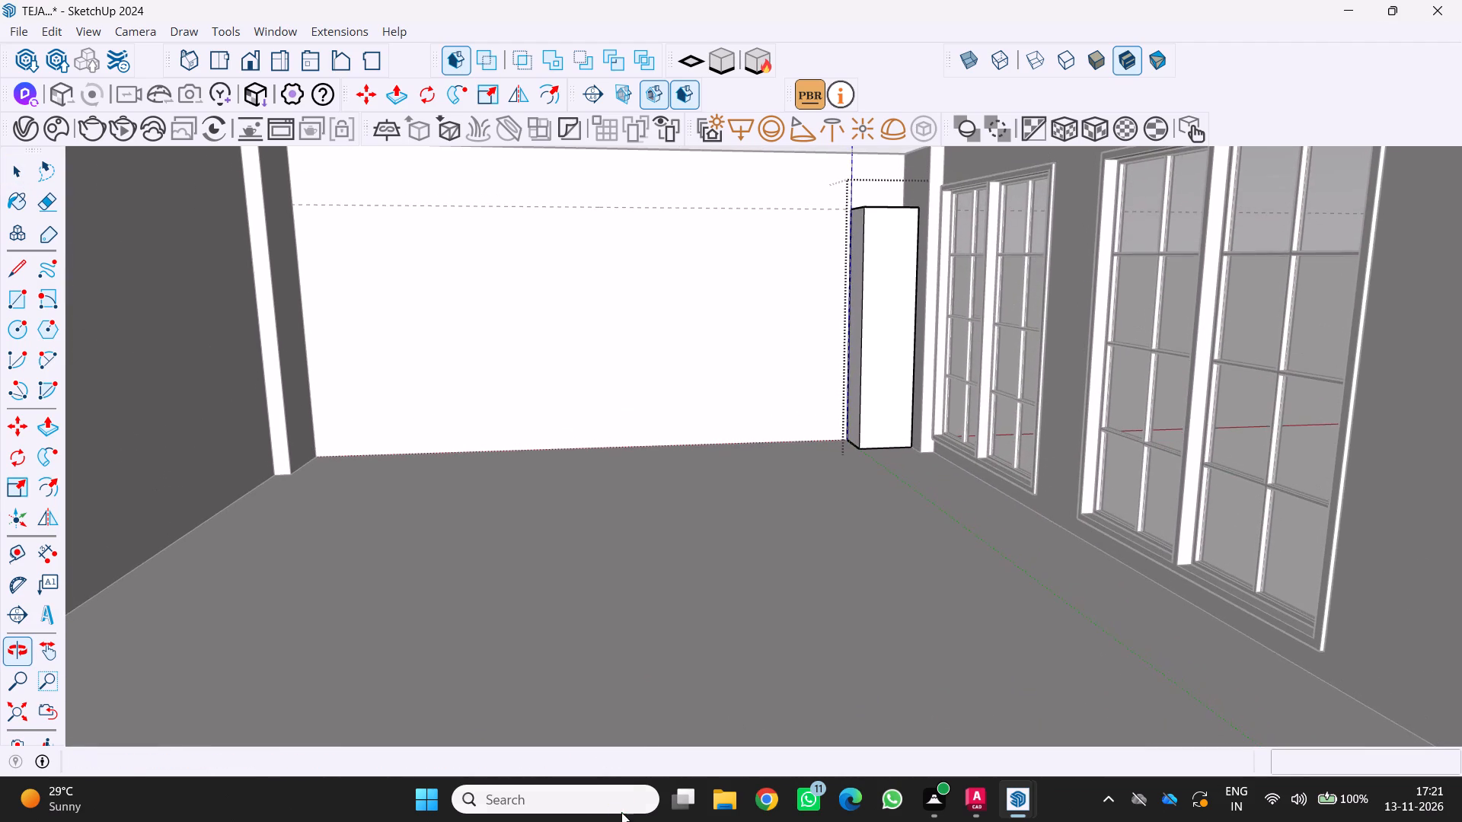
scroll(621, 812, down, 2)
scroll(669, 642, down, 5)
middle_drag(707, 623, 713, 594)
scroll(714, 589, up, 1)
scroll(744, 505, up, 1)
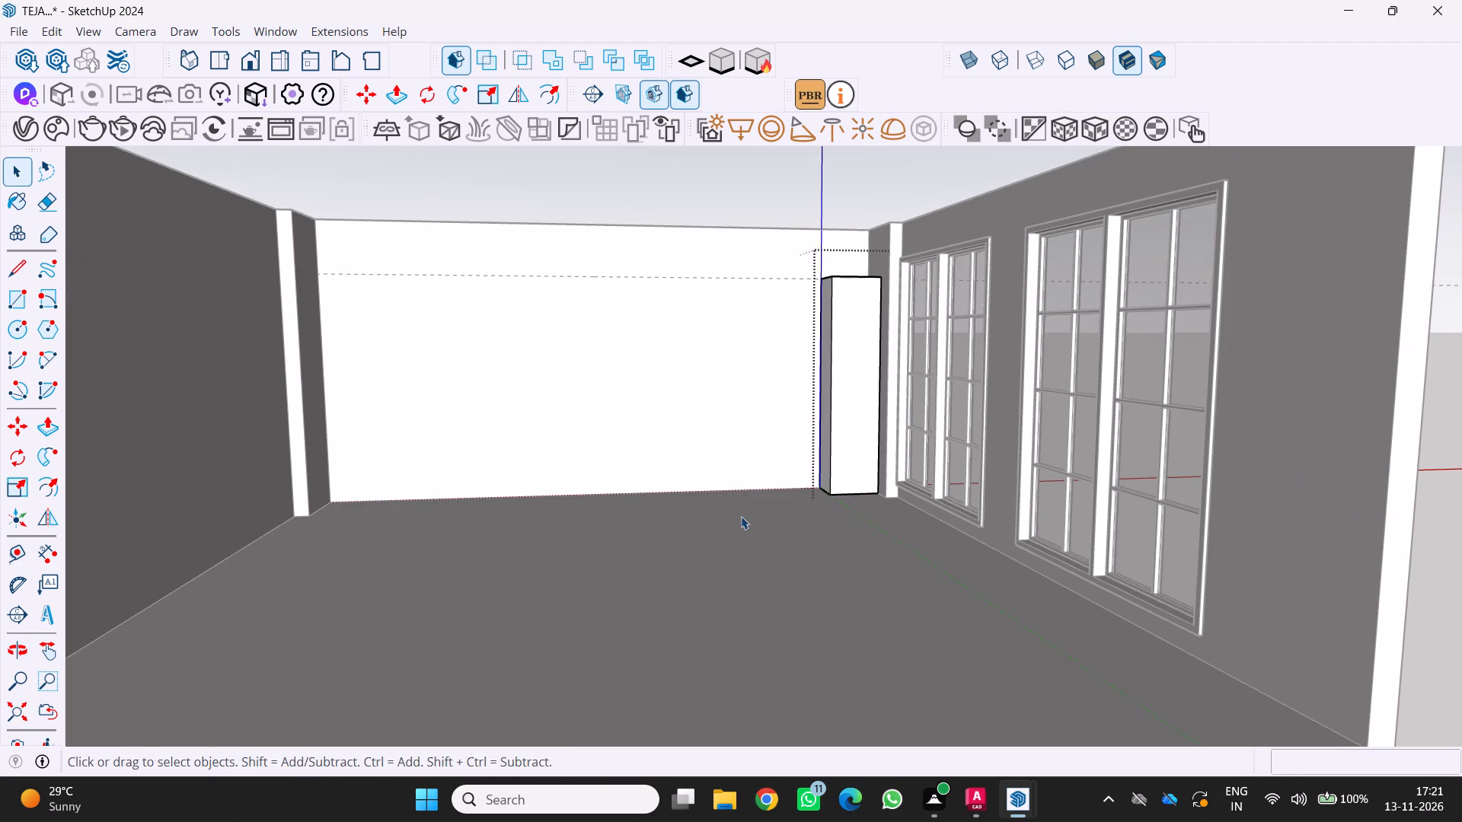
scroll(723, 530, up, 3)
middle_drag(707, 544, 635, 623)
scroll(660, 591, up, 1)
scroll(779, 561, down, 3)
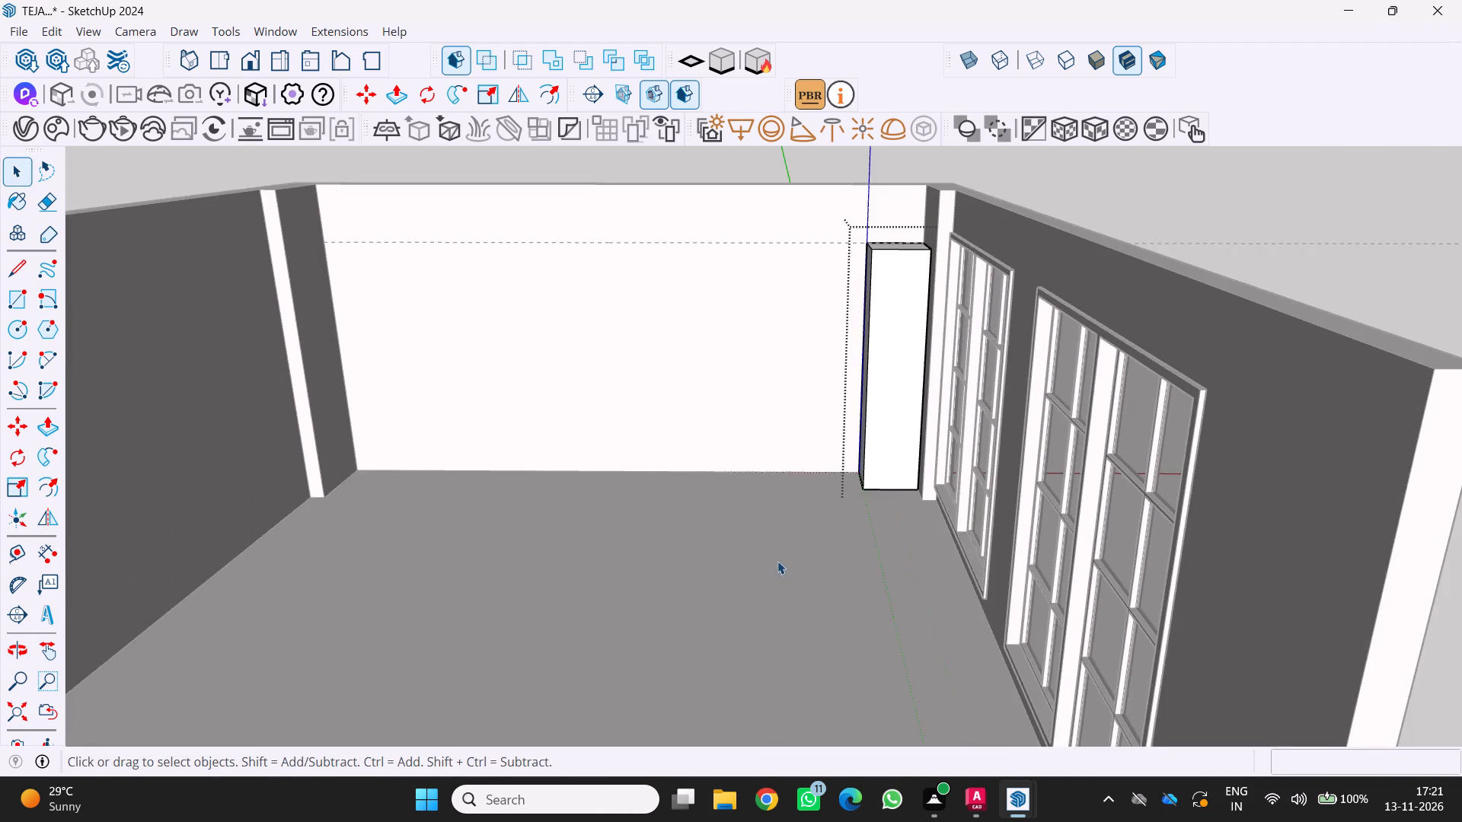
middle_drag(777, 561, 822, 493)
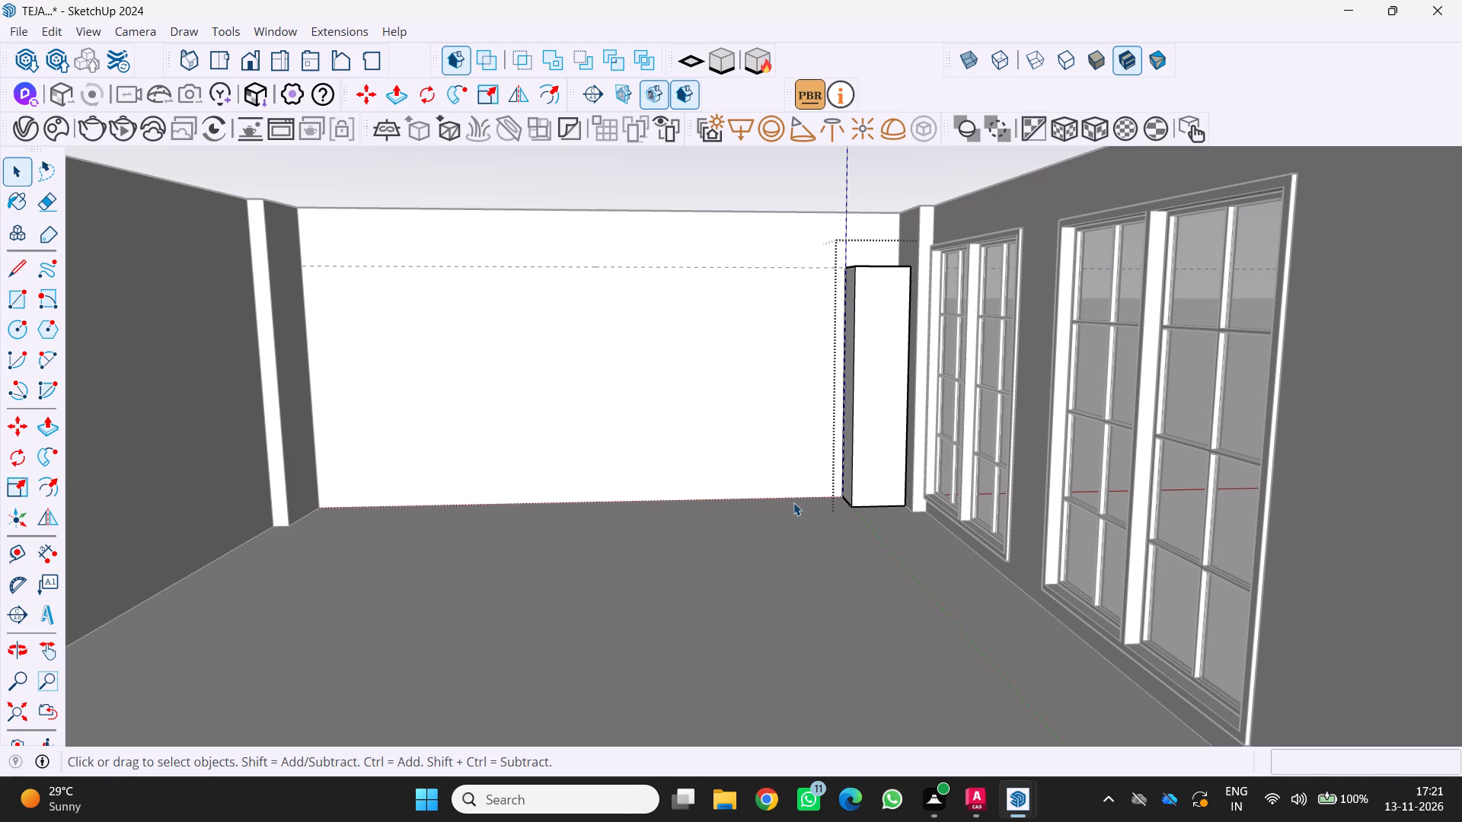
Copy the bottom edge of the block's front face 10 cm upward.
scroll(812, 516, up, 5)
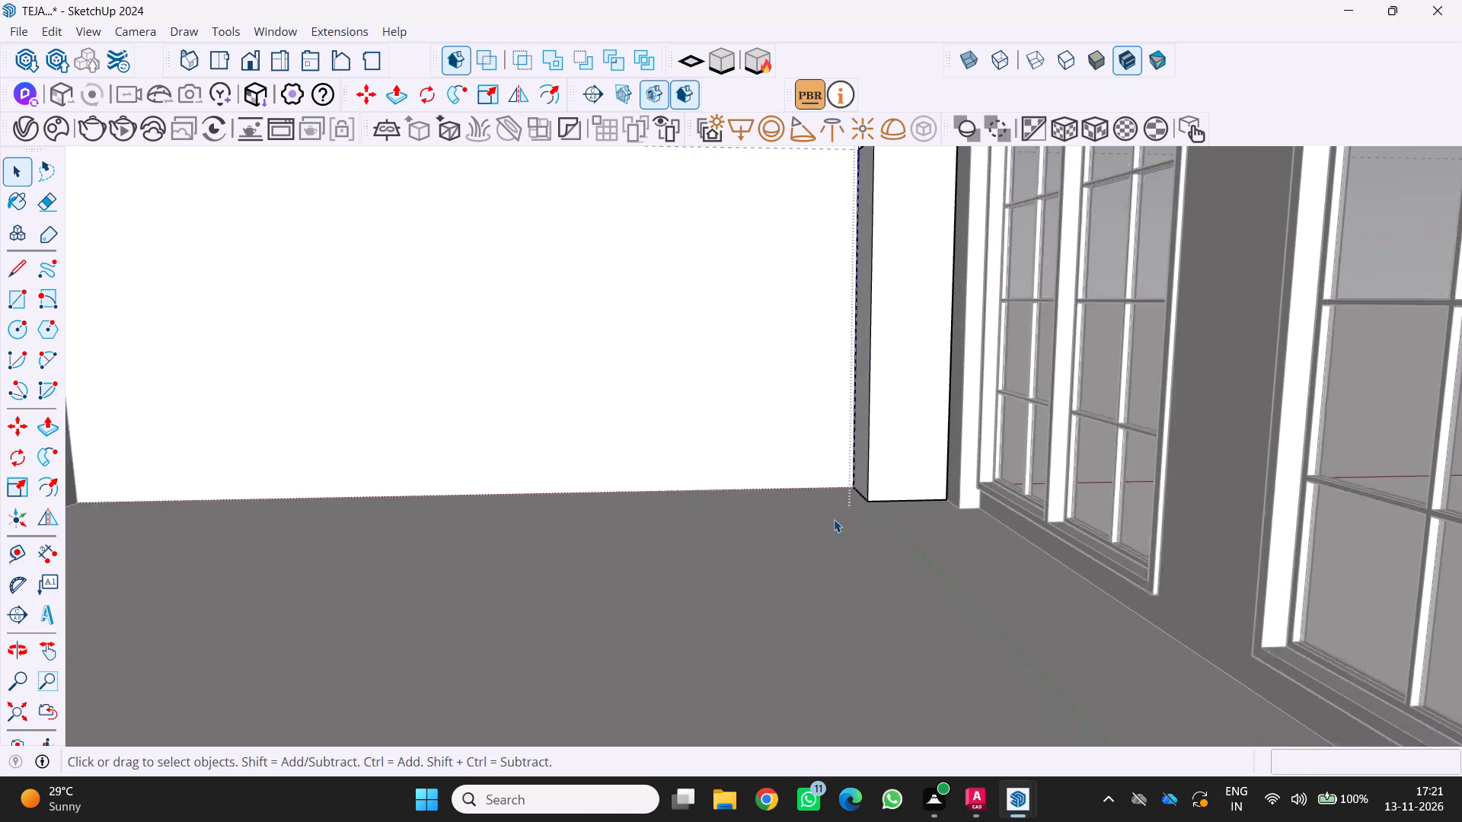
scroll(885, 529, up, 8)
click(876, 478)
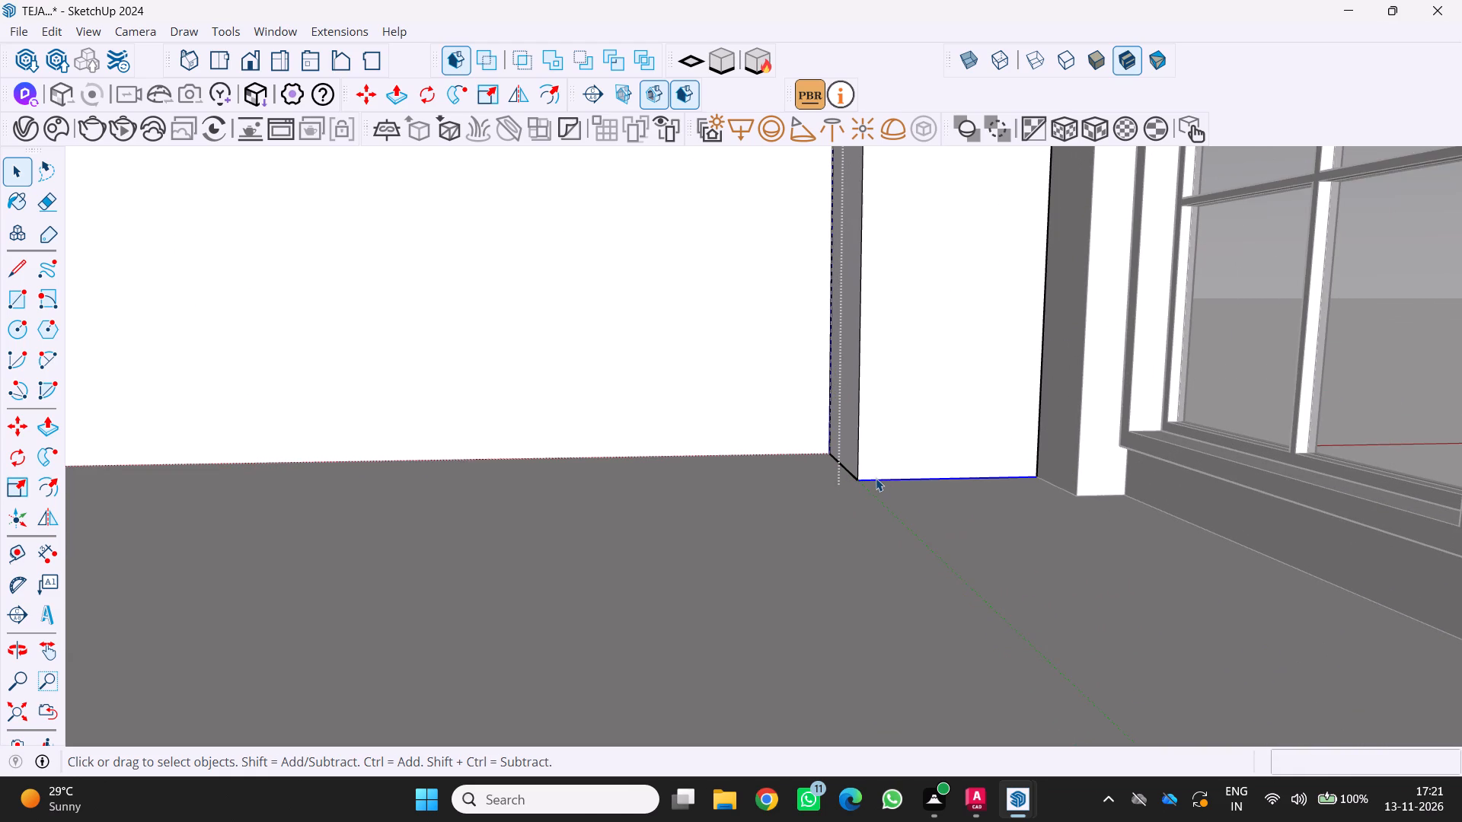
key(m)
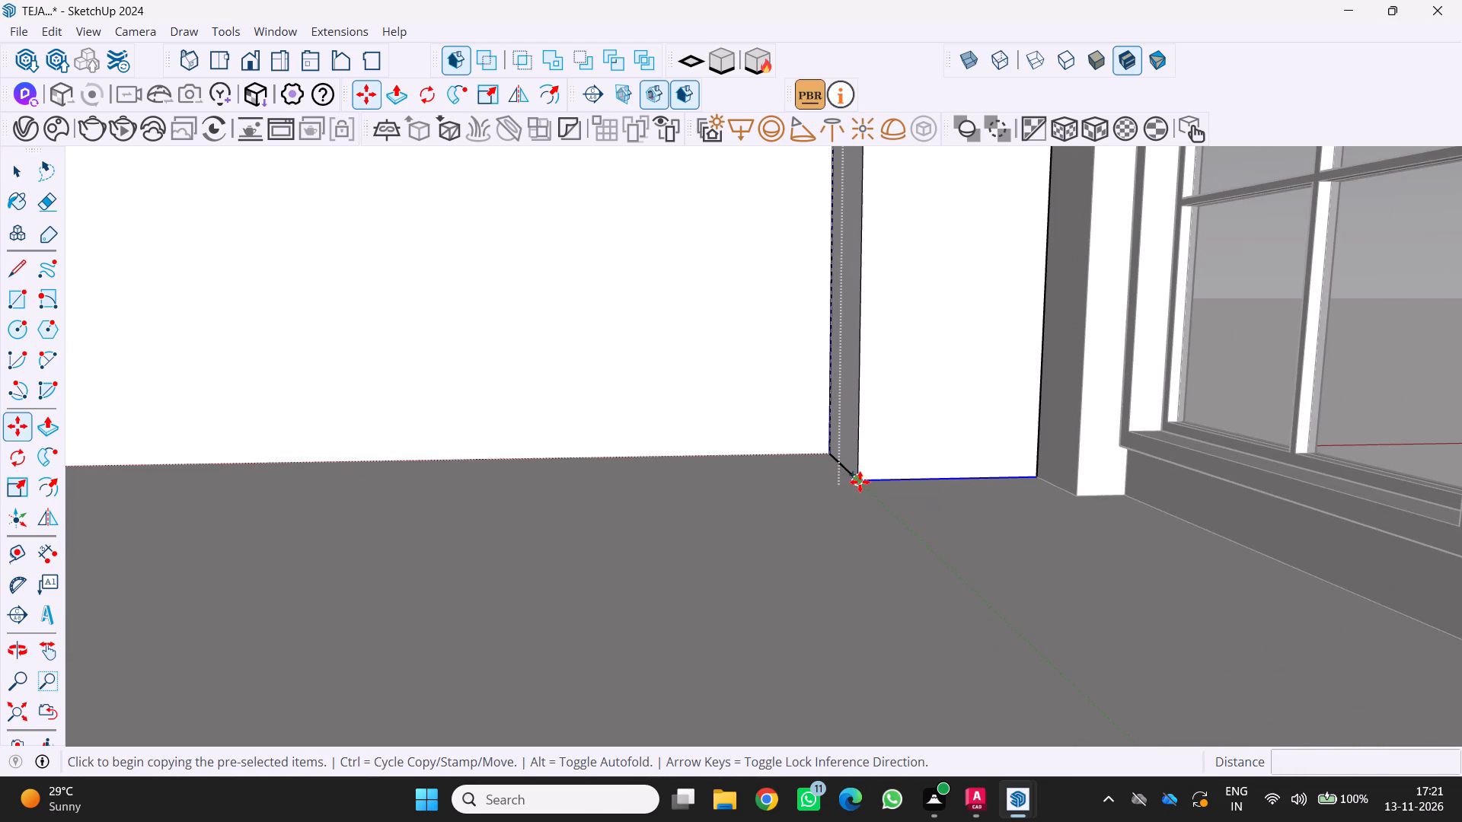
click(860, 482)
text(10)
key(Return)
Copy the lower dividing line on the block's front face 50 cm upward.
scroll(854, 455, up, 3)
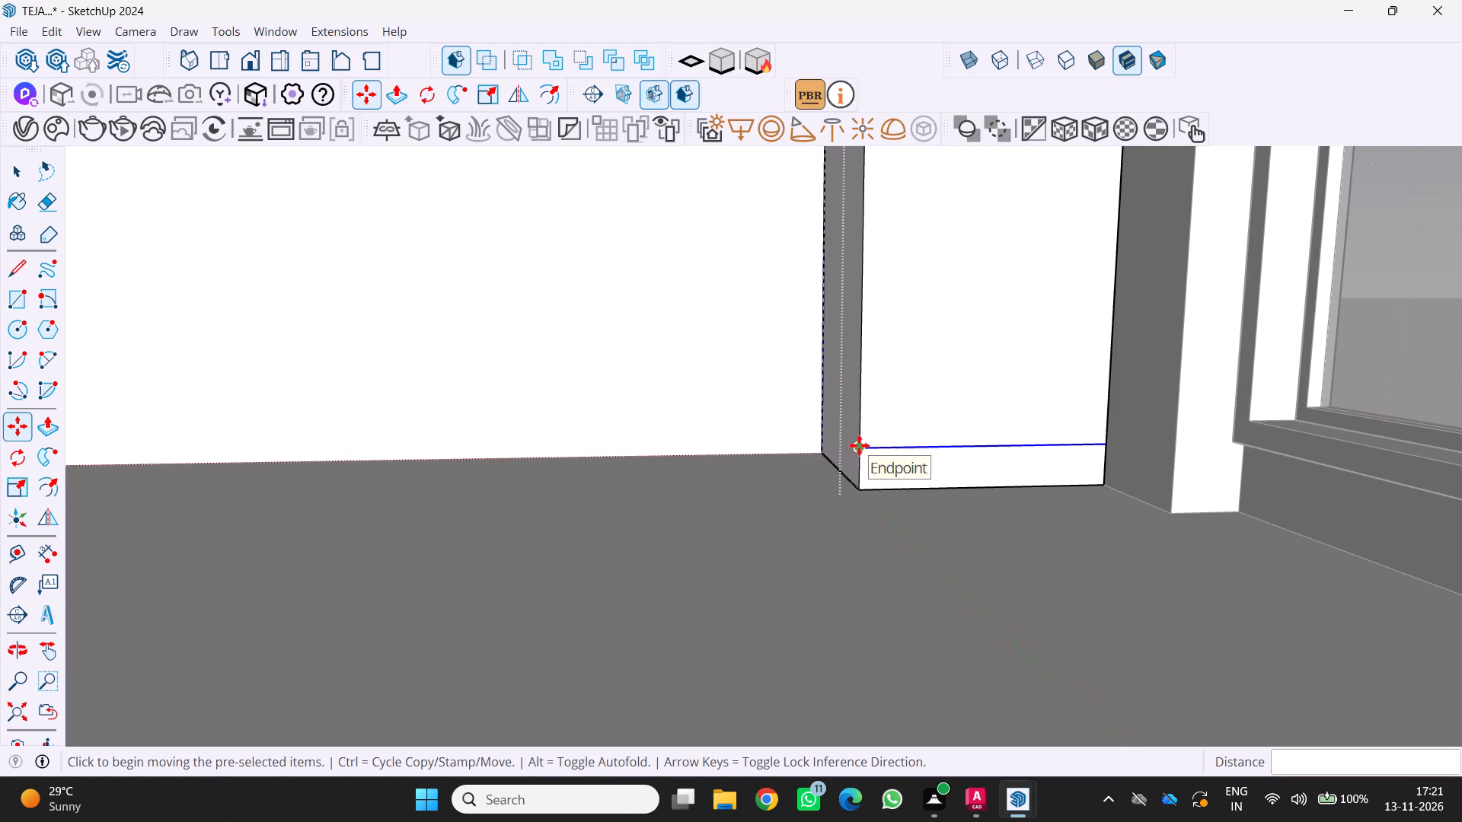
click(860, 450)
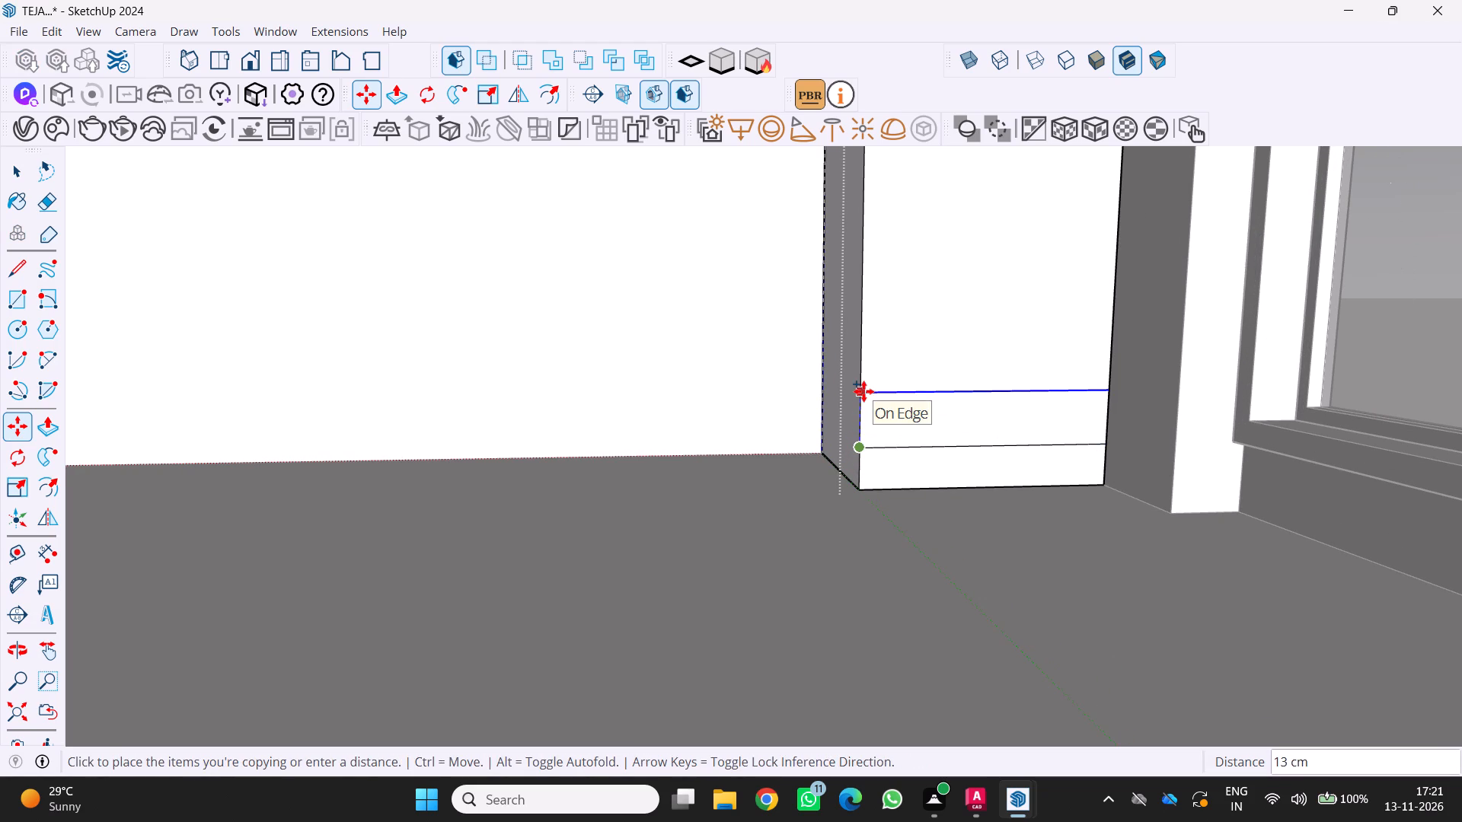
text(50)
key(Return)
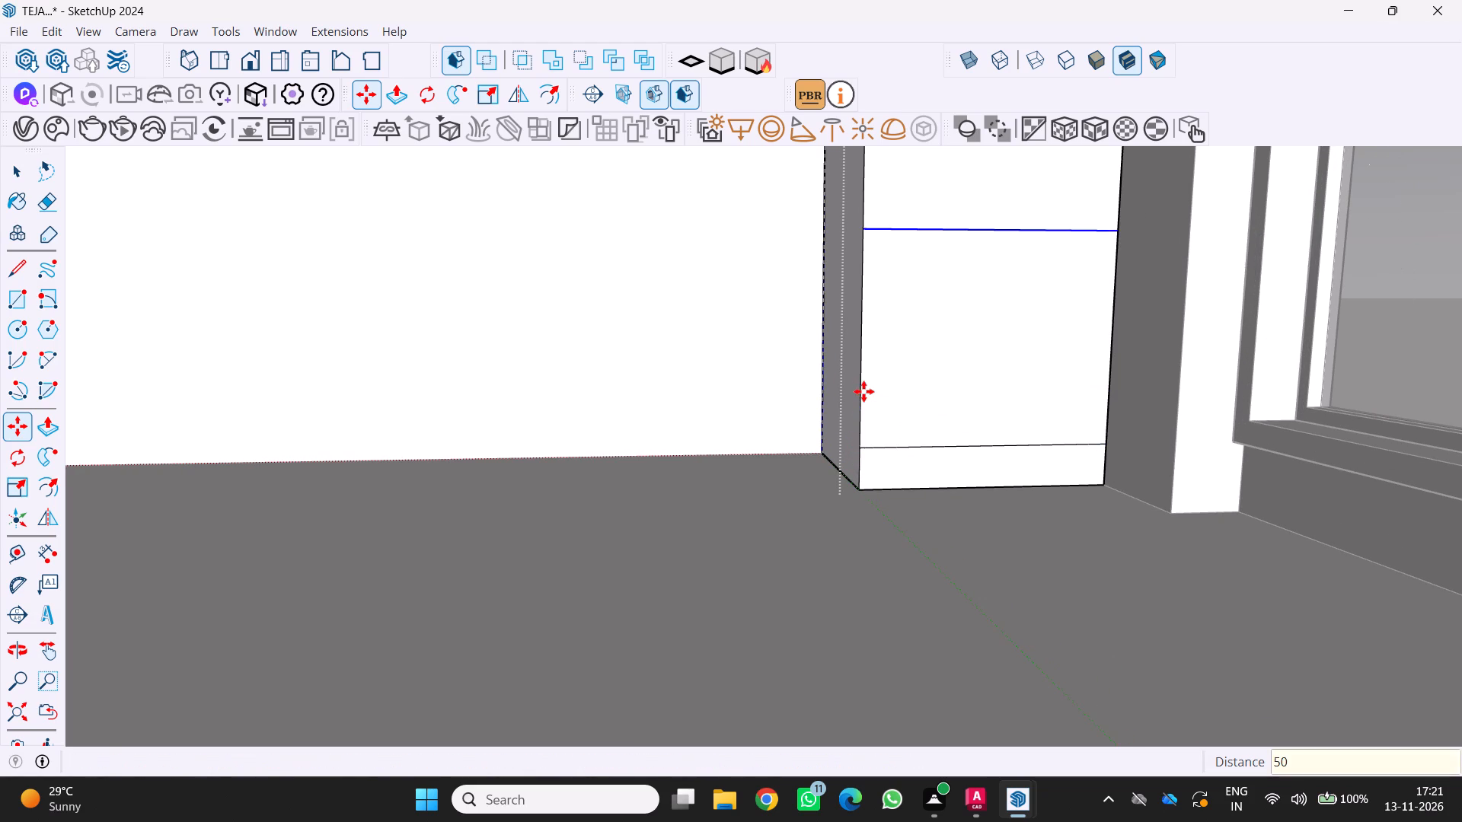
Copy the new dividing line on the block's front face another 120 cm upward.
scroll(862, 393, down, 10)
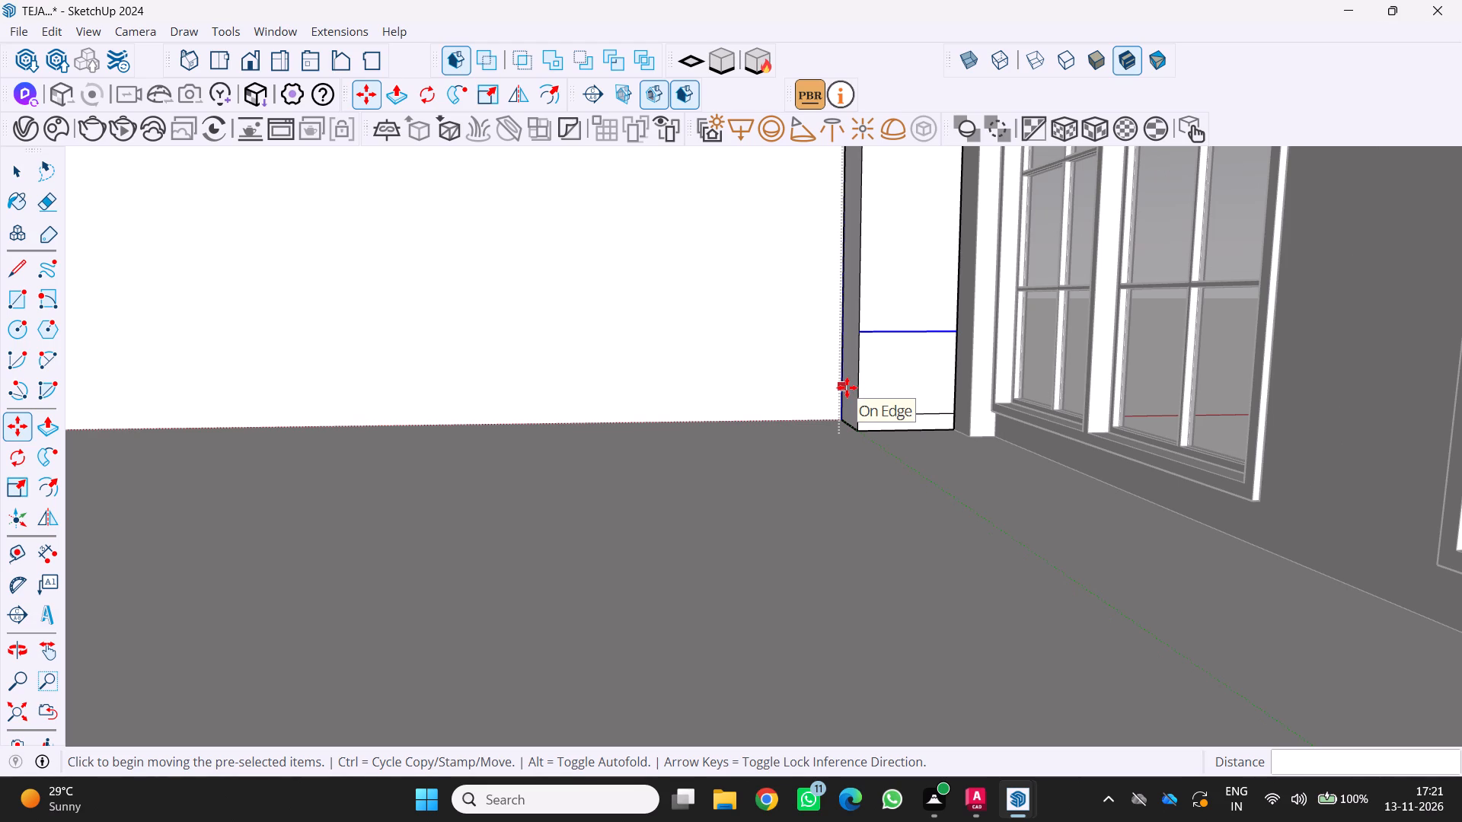
click(860, 333)
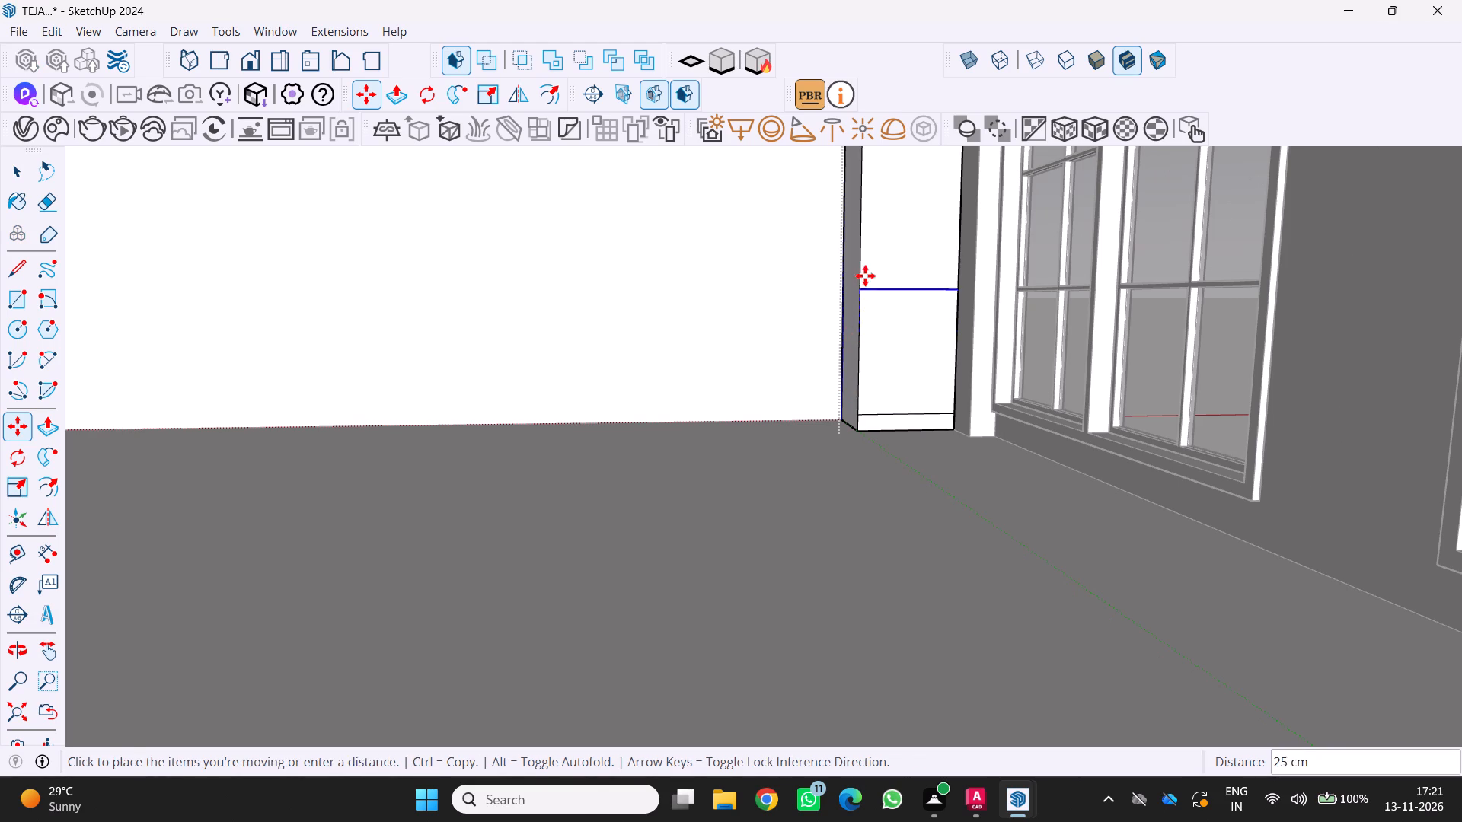
key(Escape)
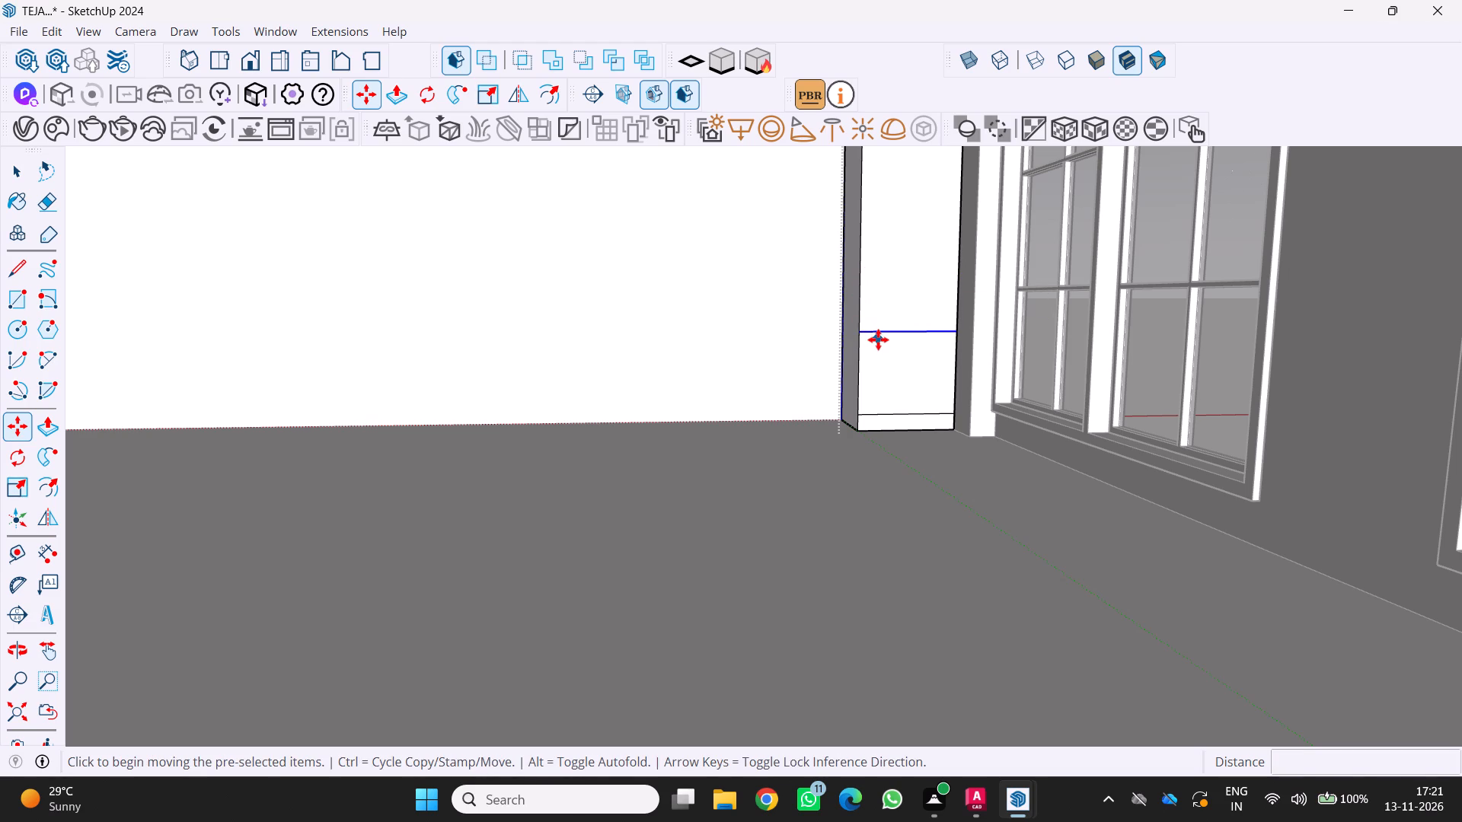
click(860, 333)
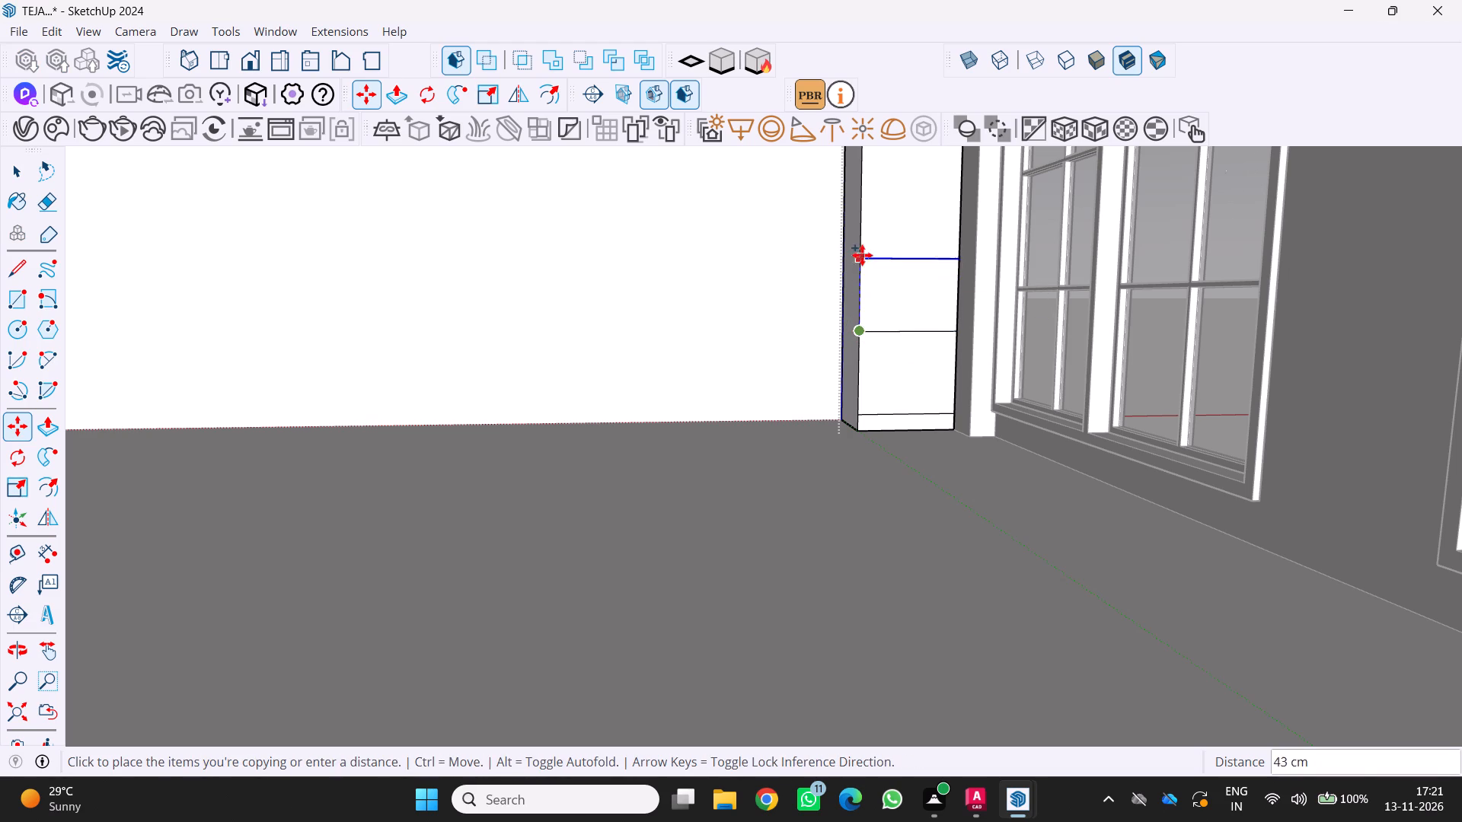
text(120)
key(Return)
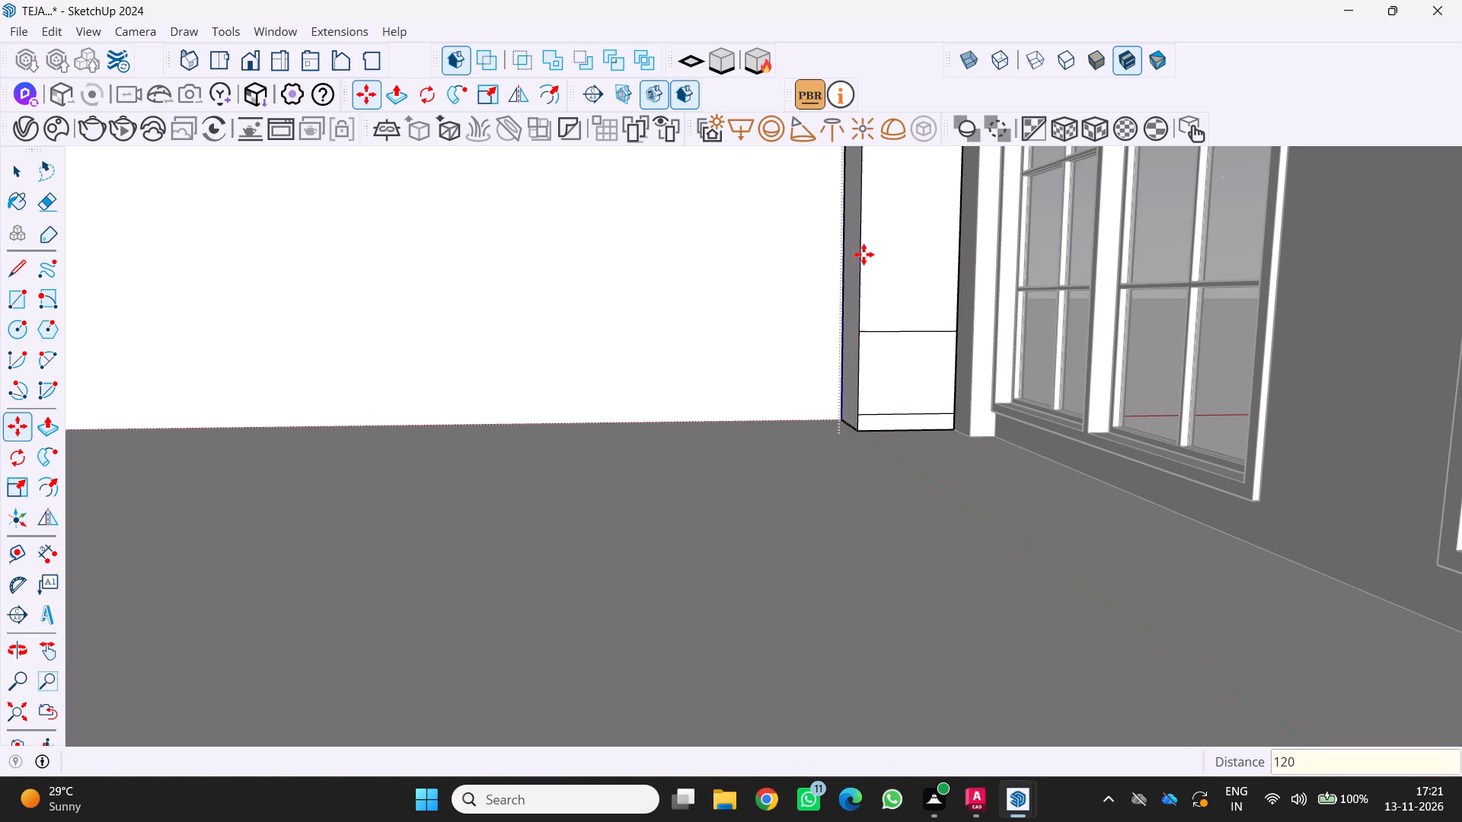
Examine the divided front of the block from inside the room and from above the walls.
scroll(865, 260, down, 13)
shift+middle_drag(822, 314, 822, 476)
scroll(883, 404, up, 10)
middle_drag(844, 381, 876, 392)
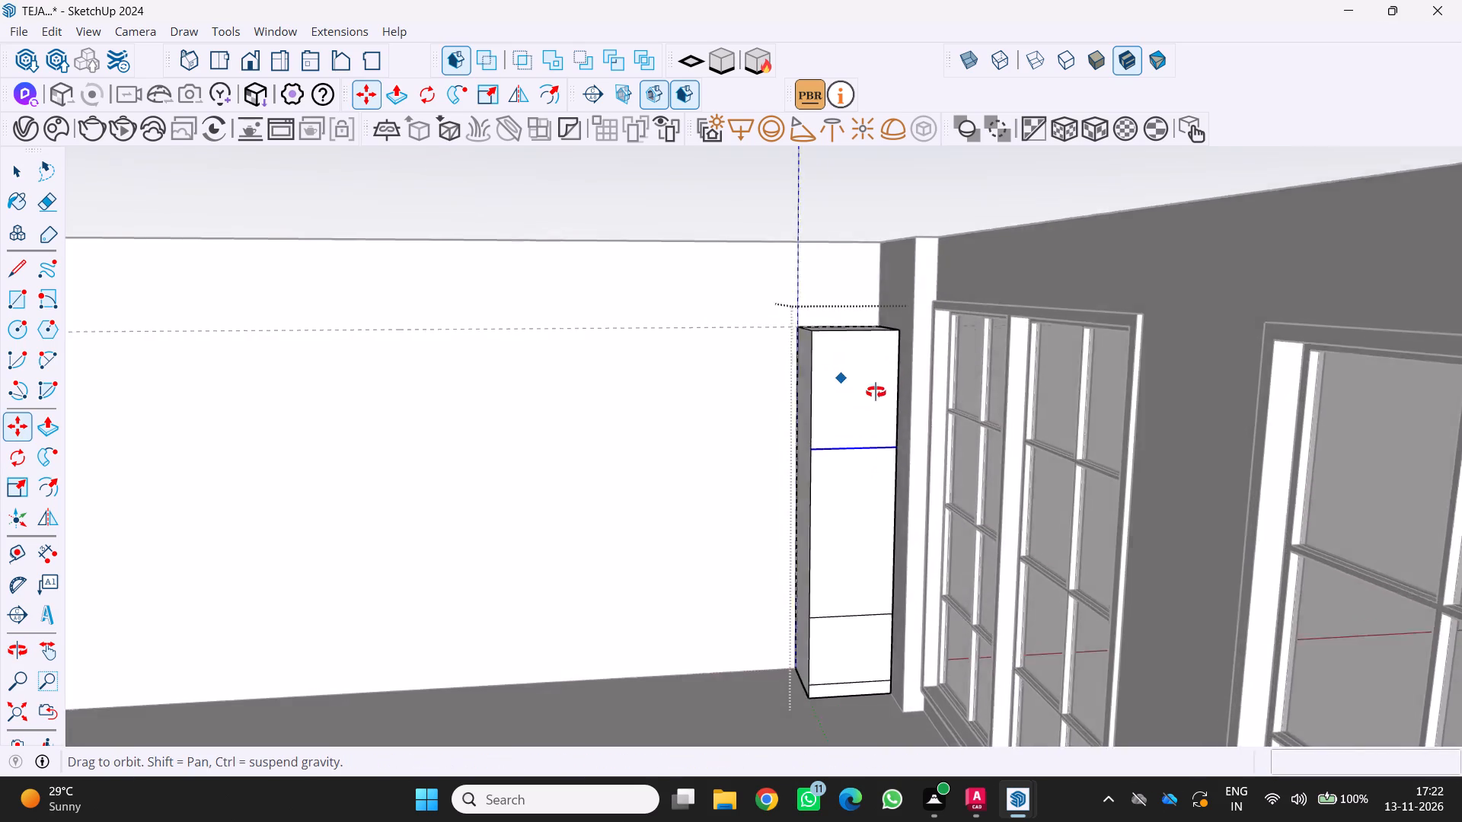
middle_drag(876, 392, 926, 387)
scroll(867, 381, down, 6)
middle_drag(816, 413, 691, 481)
scroll(688, 480, down, 3)
middle_drag(687, 467, 729, 454)
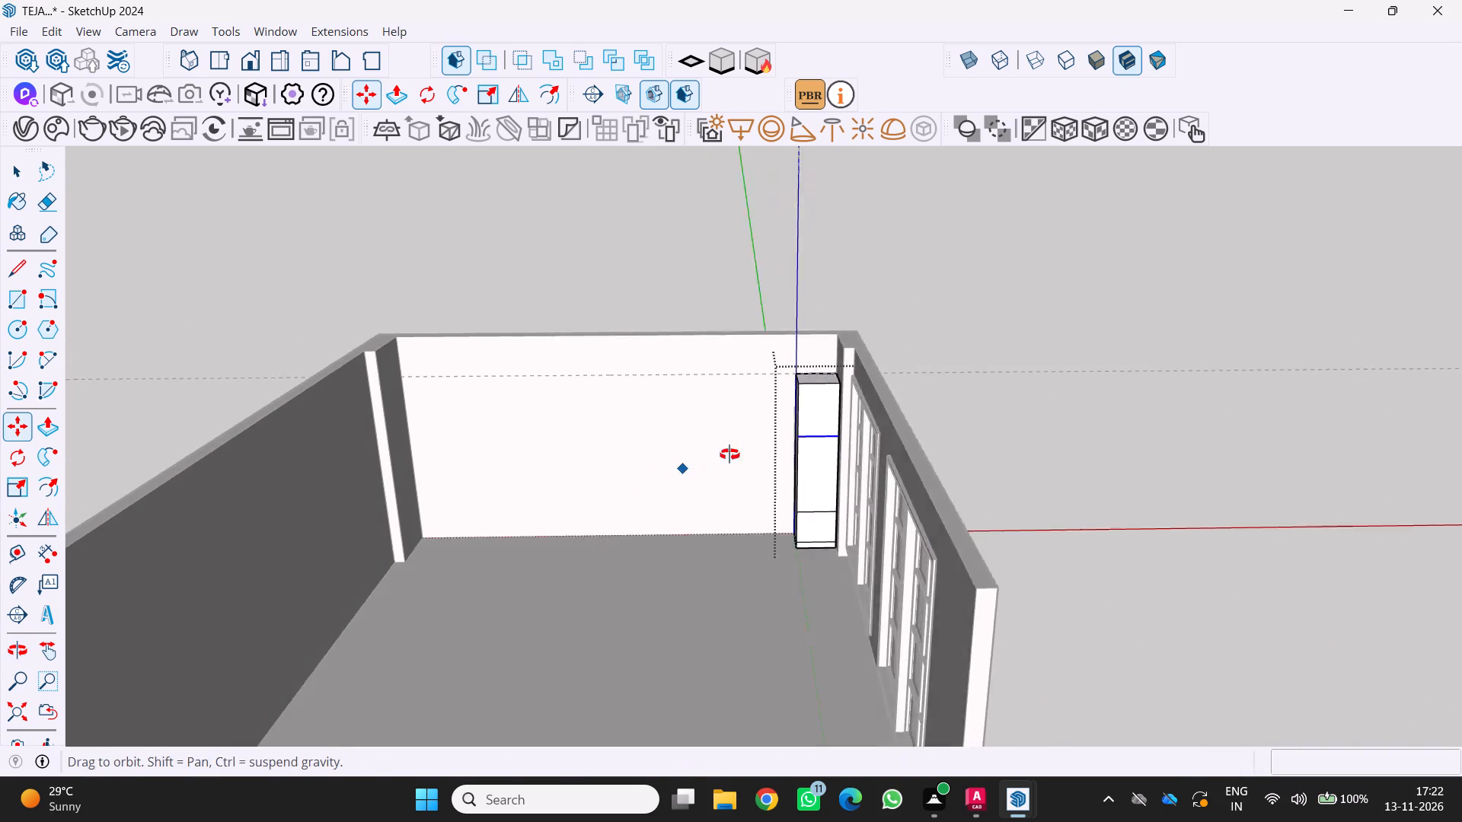
middle_drag(729, 454, 747, 444)
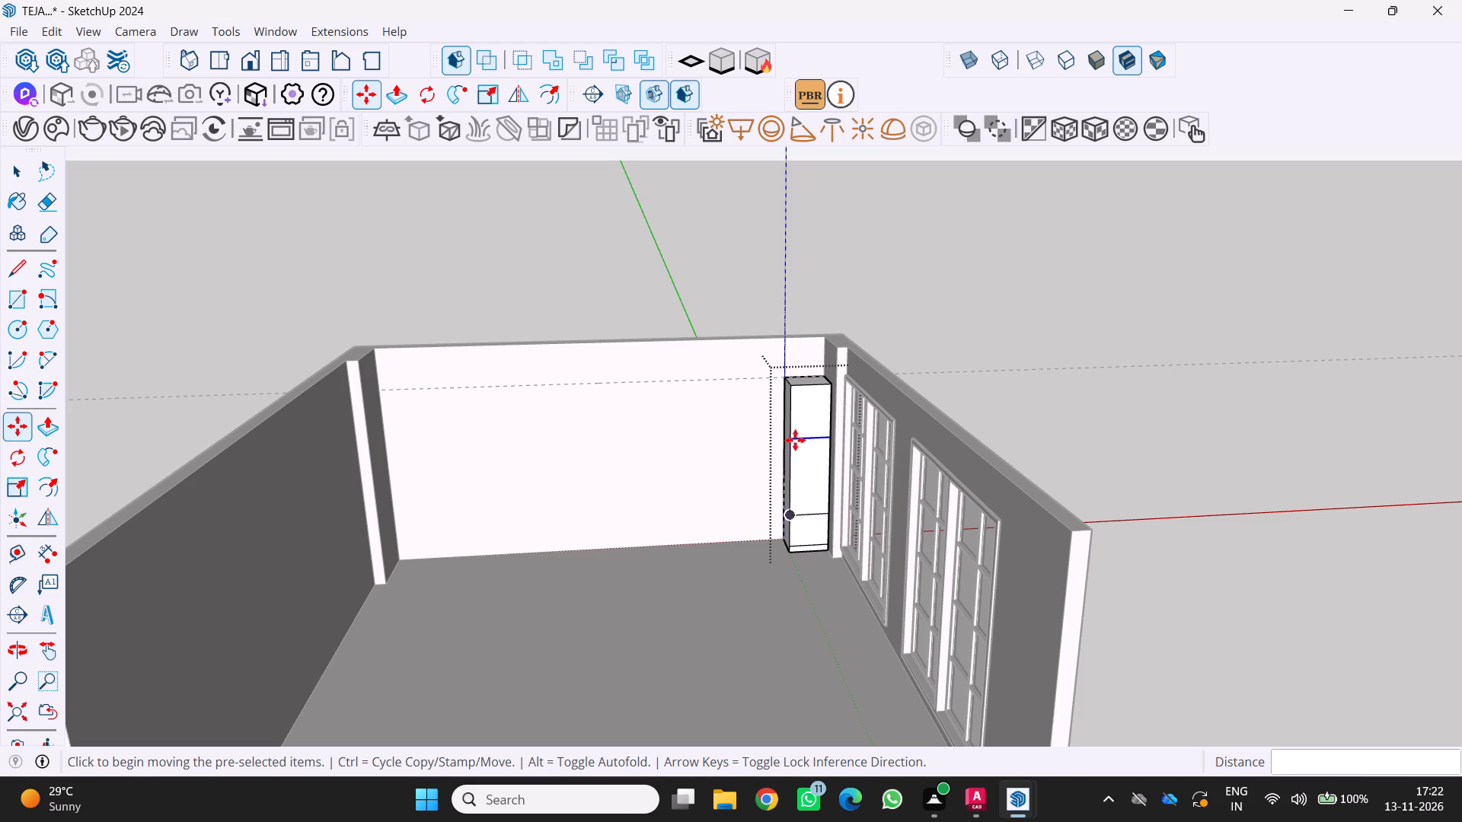
Offset the outline of the block's topmost front section inward by 0.5 cm.
scroll(802, 438, up, 4)
key(f)
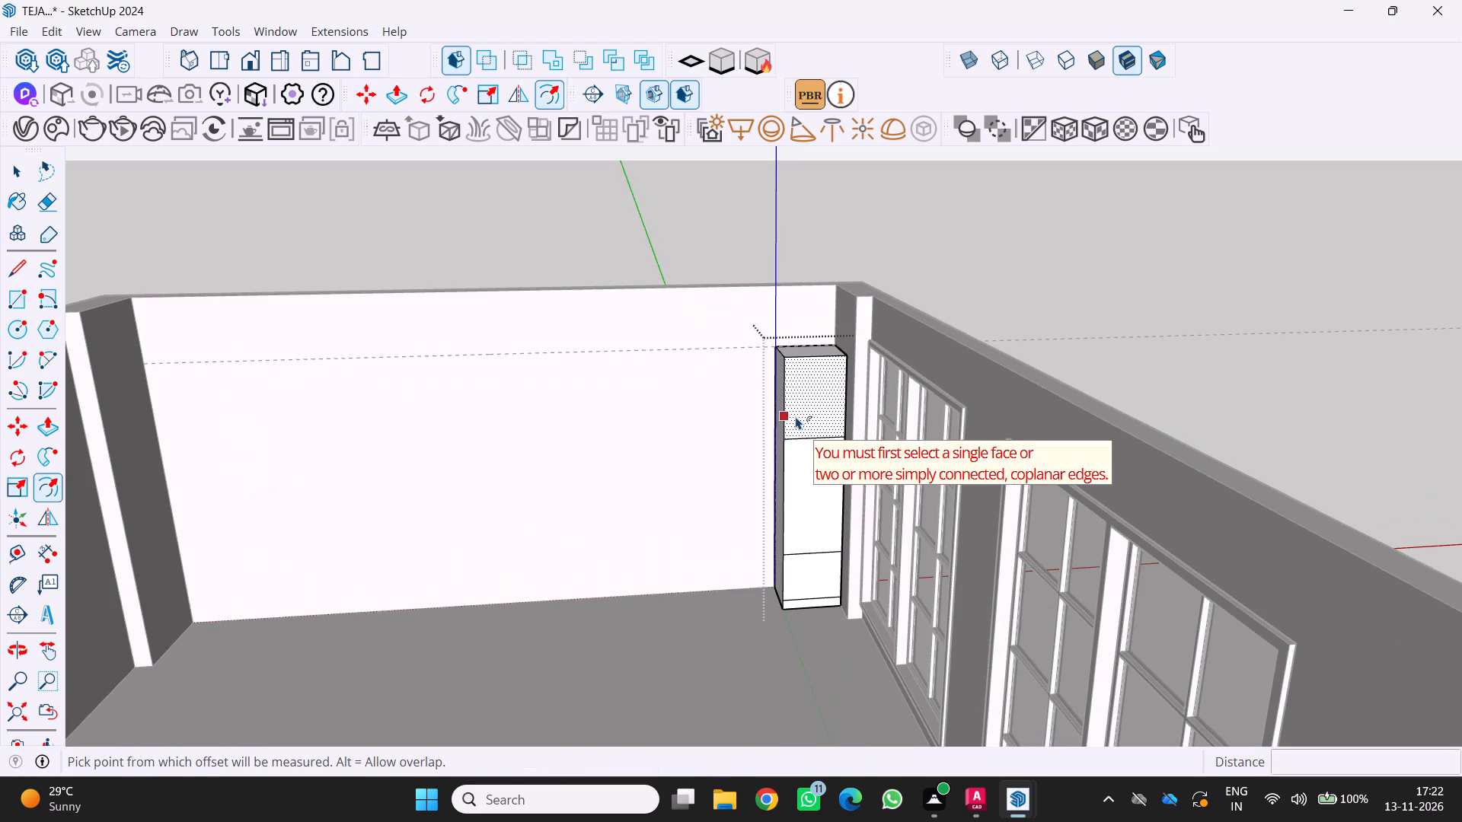
click(796, 416)
text(0.)
key(5)
key(Return)
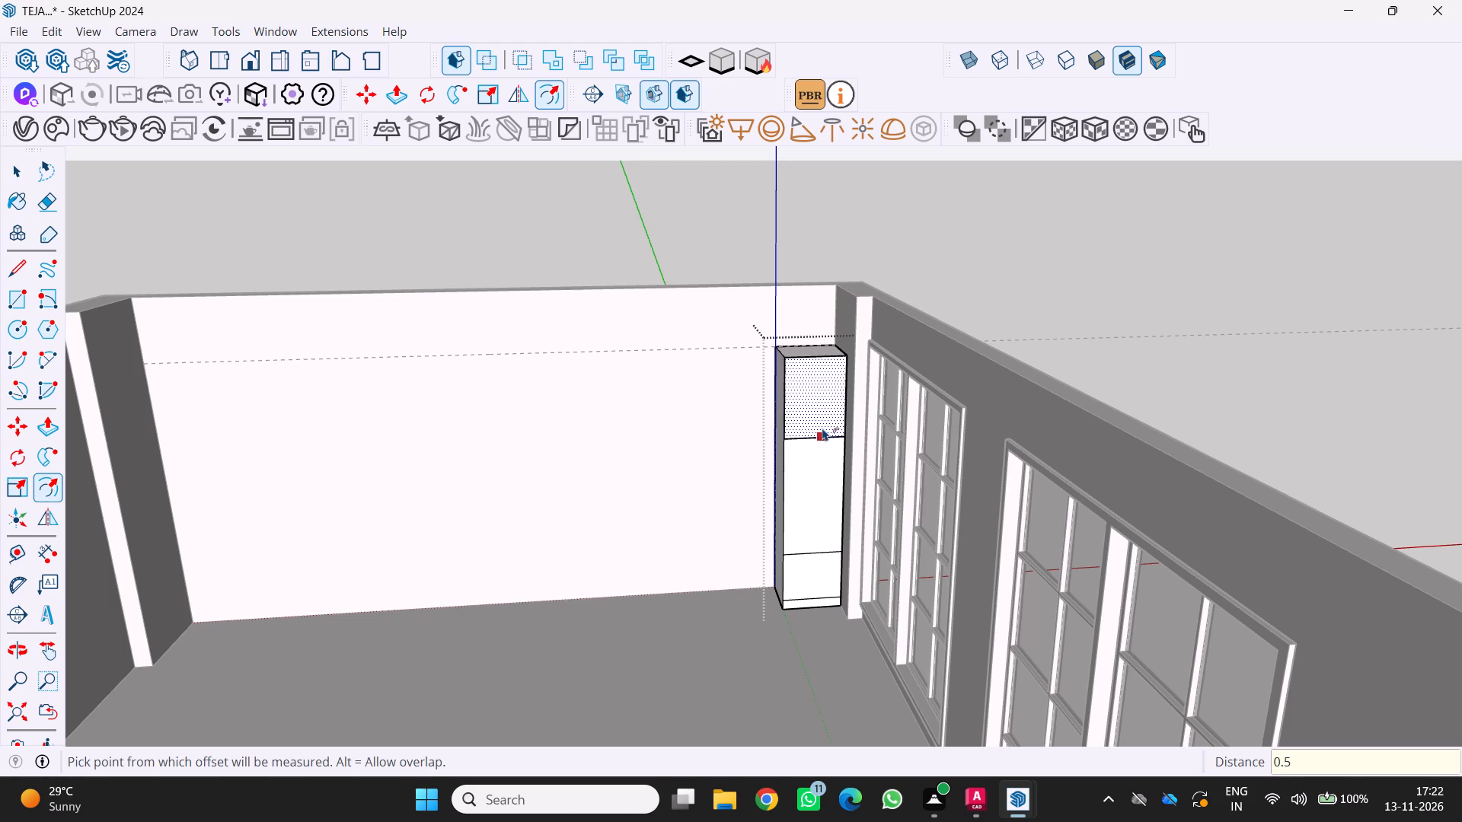
Offset the outline of the tall middle front section inward by 0.5 cm.
scroll(822, 429, up, 18)
scroll(755, 430, down, 5)
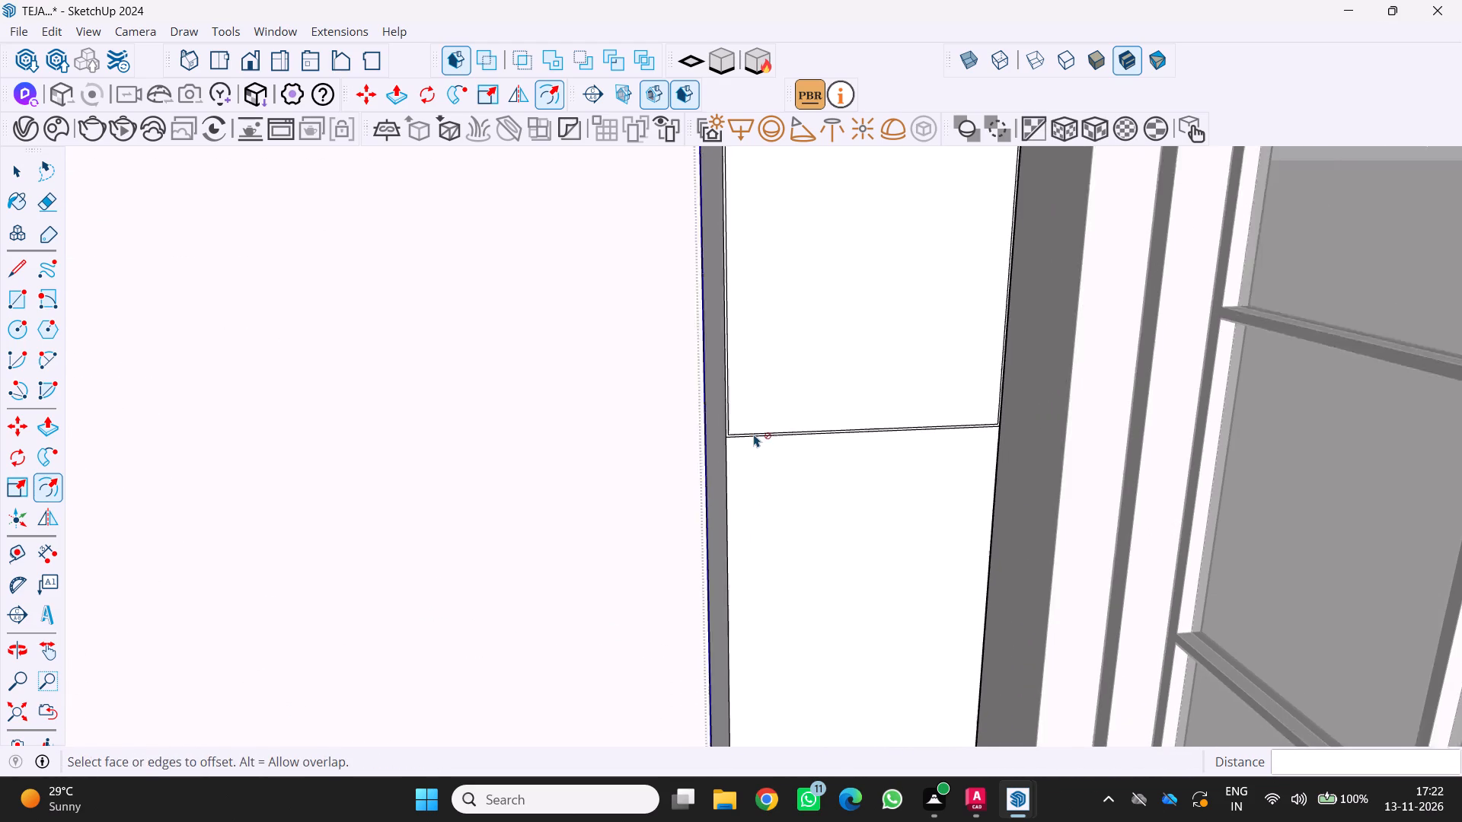
click(760, 499)
text(0.5)
key(Return)
scroll(779, 494, down, 2)
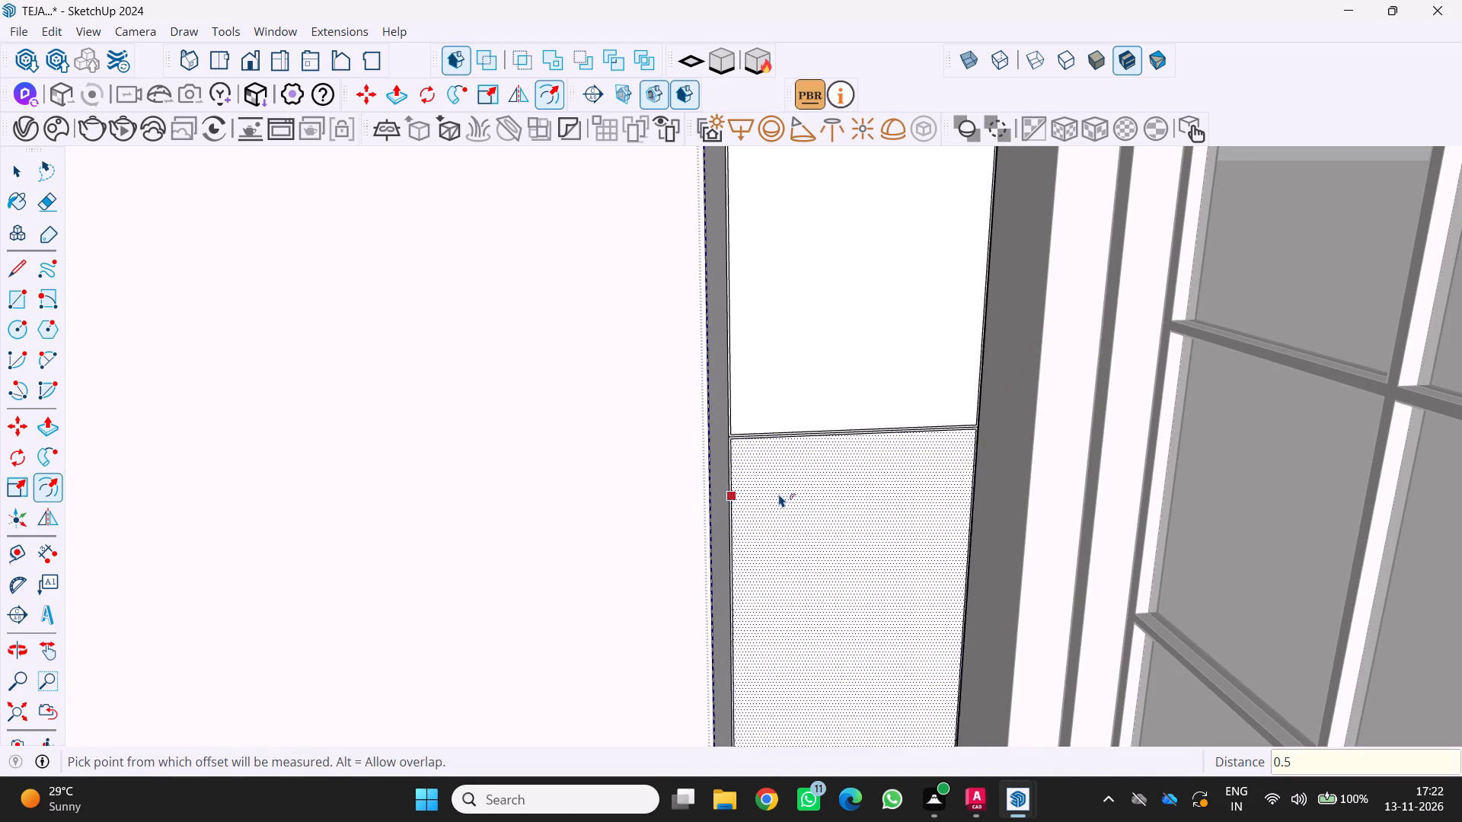
Offset the outline of the lower front section, just above the base strip, inward by 0.5 cm.
scroll(779, 494, down, 5)
middle_drag(768, 502, 766, 415)
scroll(766, 414, down, 7)
scroll(726, 519, up, 3)
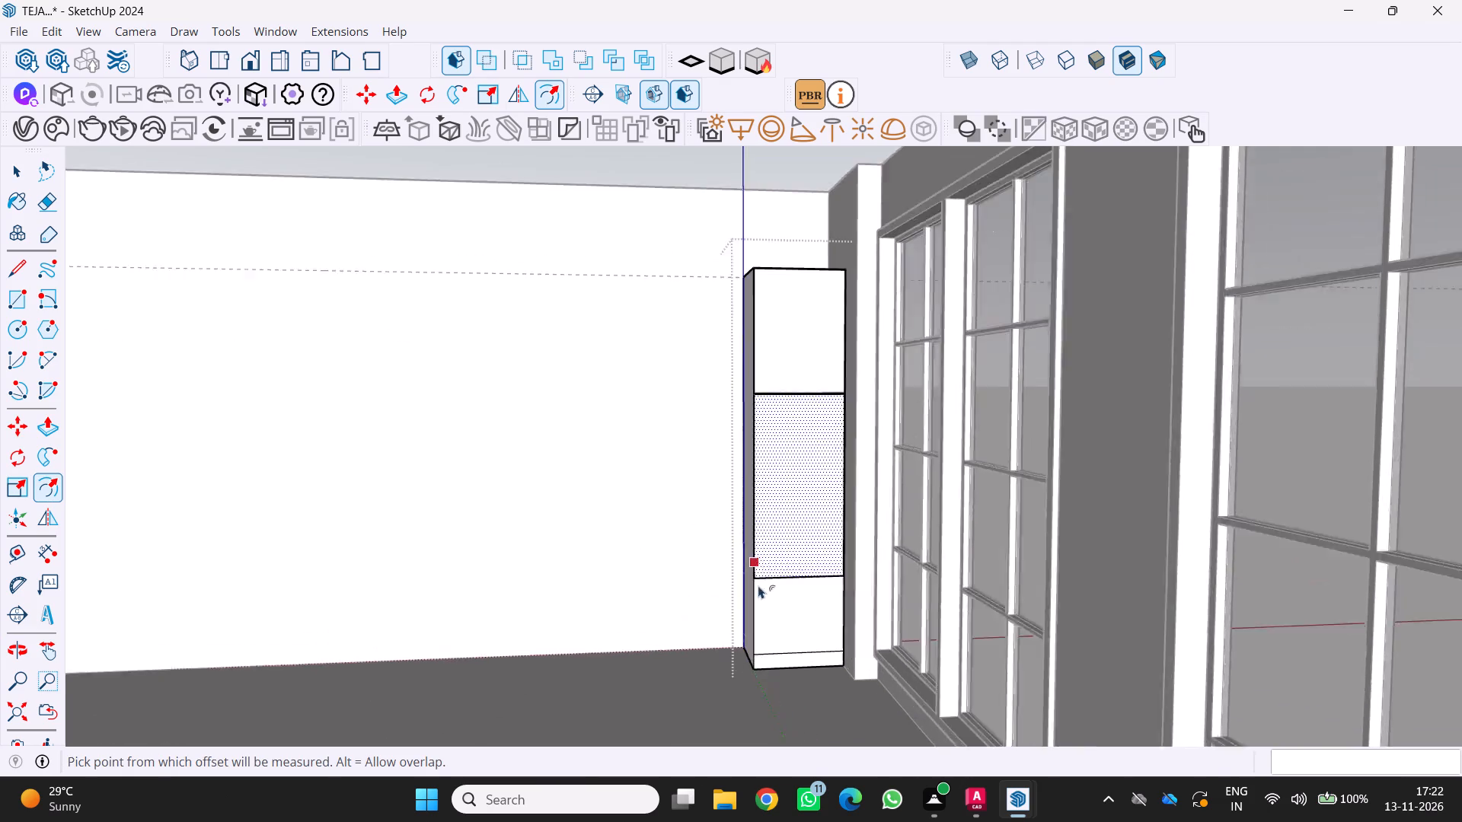
scroll(758, 585, up, 7)
click(774, 625)
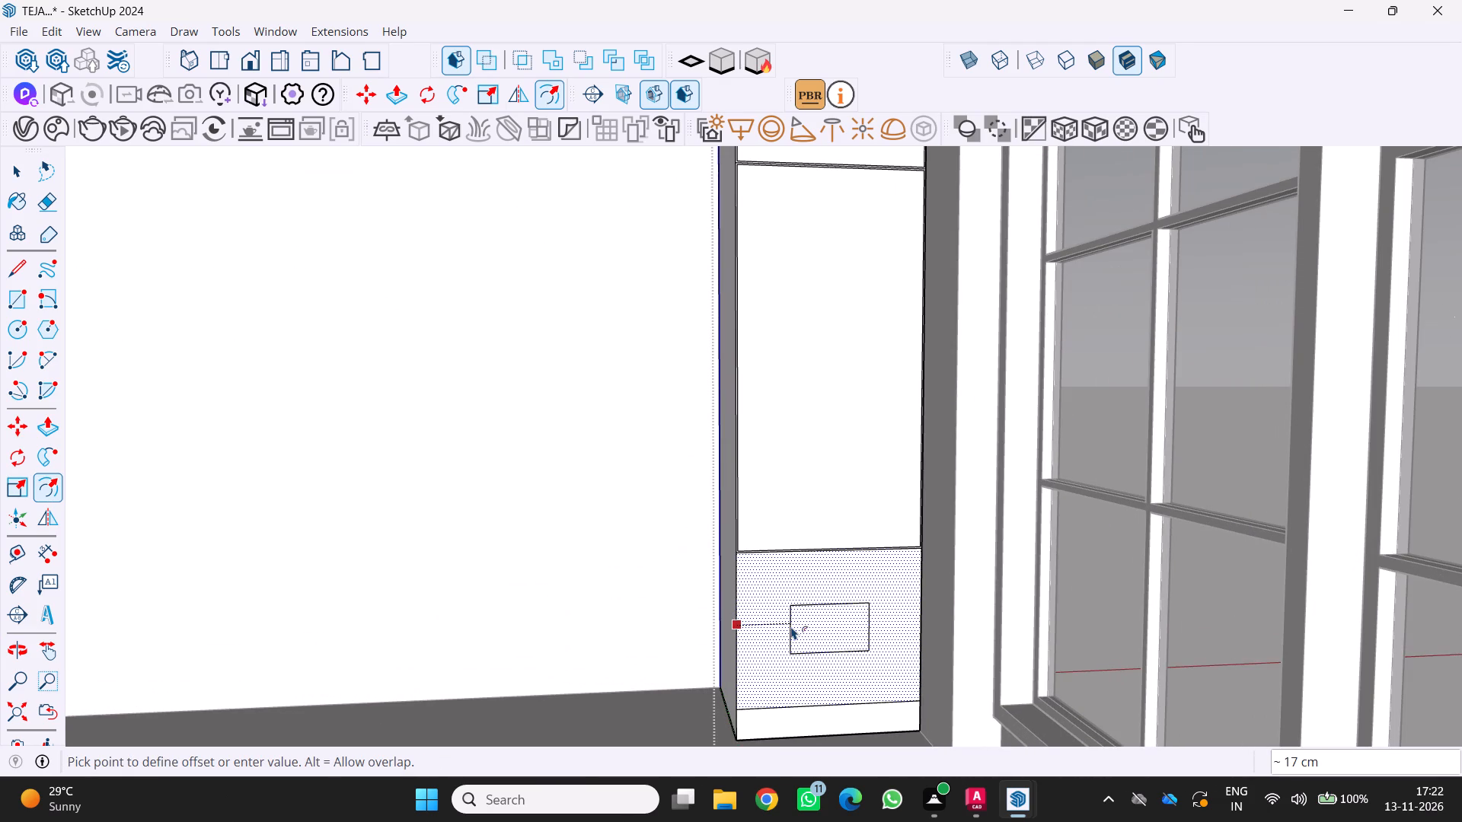
text(0.5)
key(Return)
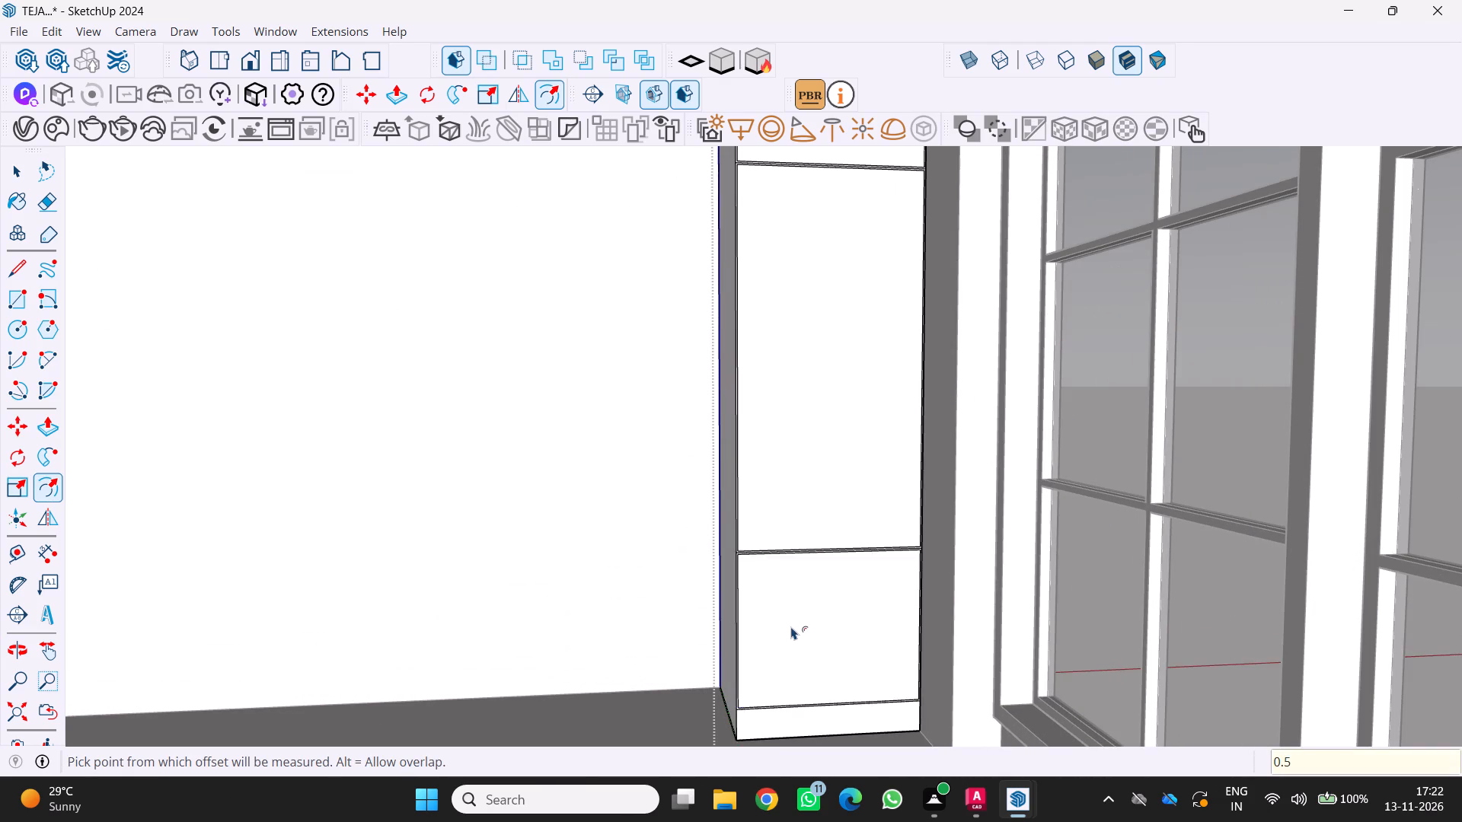
Erase the original dividing line between the offset outlines of the lower and middle front sections.
scroll(791, 626, down, 4)
scroll(780, 620, up, 18)
scroll(746, 559, down, 10)
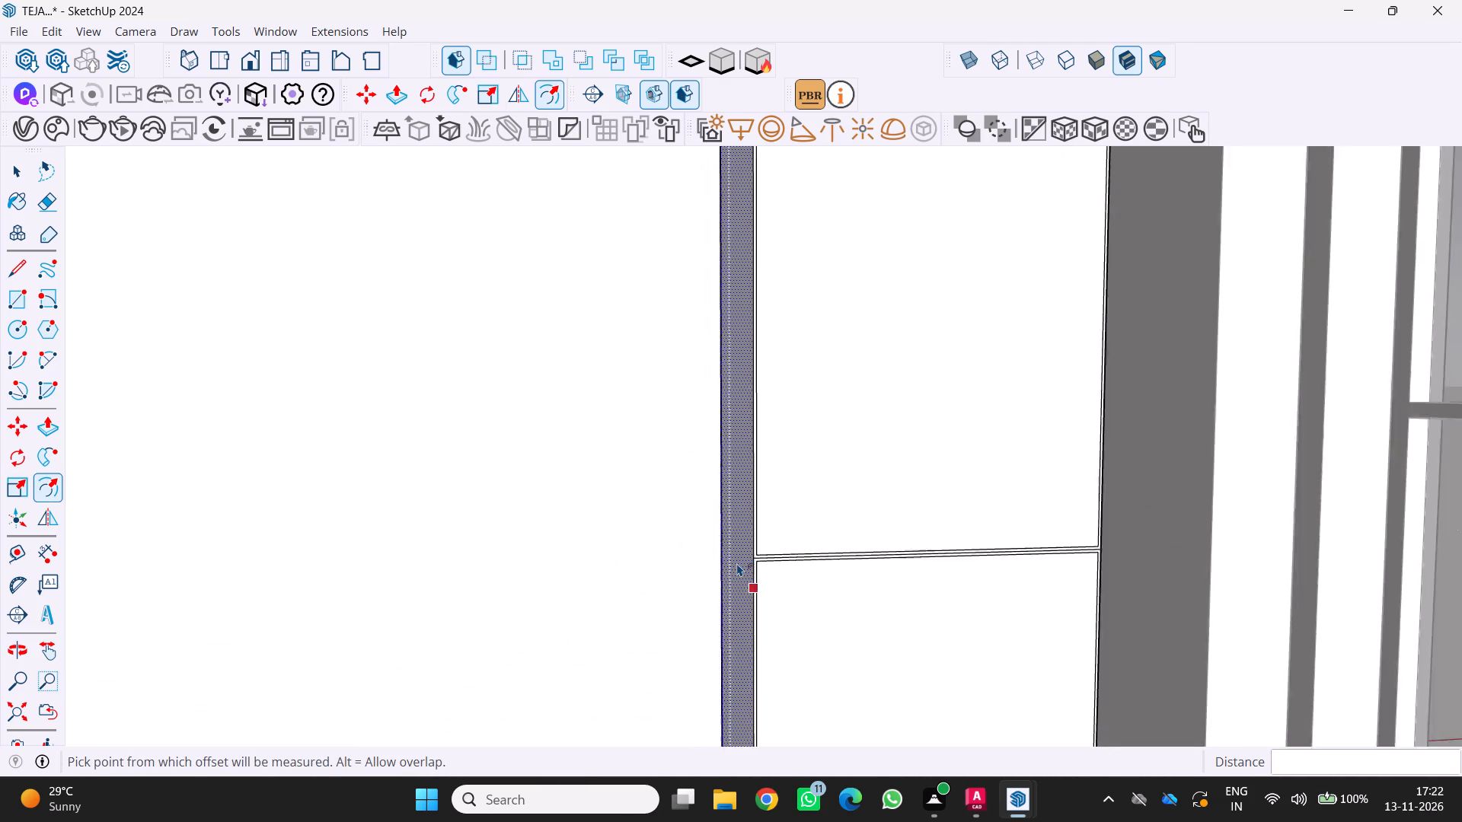
scroll(737, 563, down, 8)
middle_drag(749, 543, 836, 601)
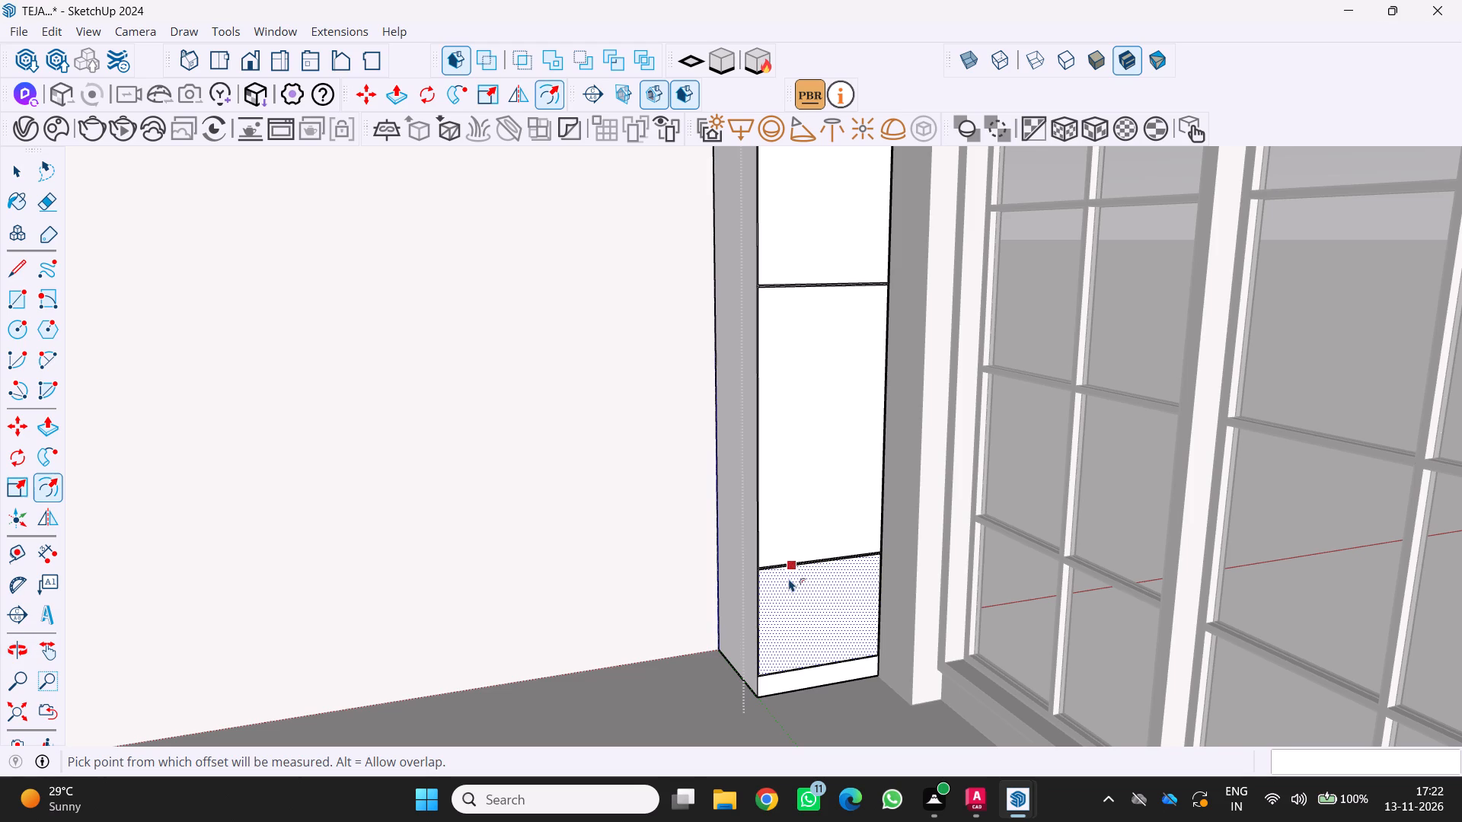
scroll(782, 588, up, 1)
scroll(745, 626, down, 3)
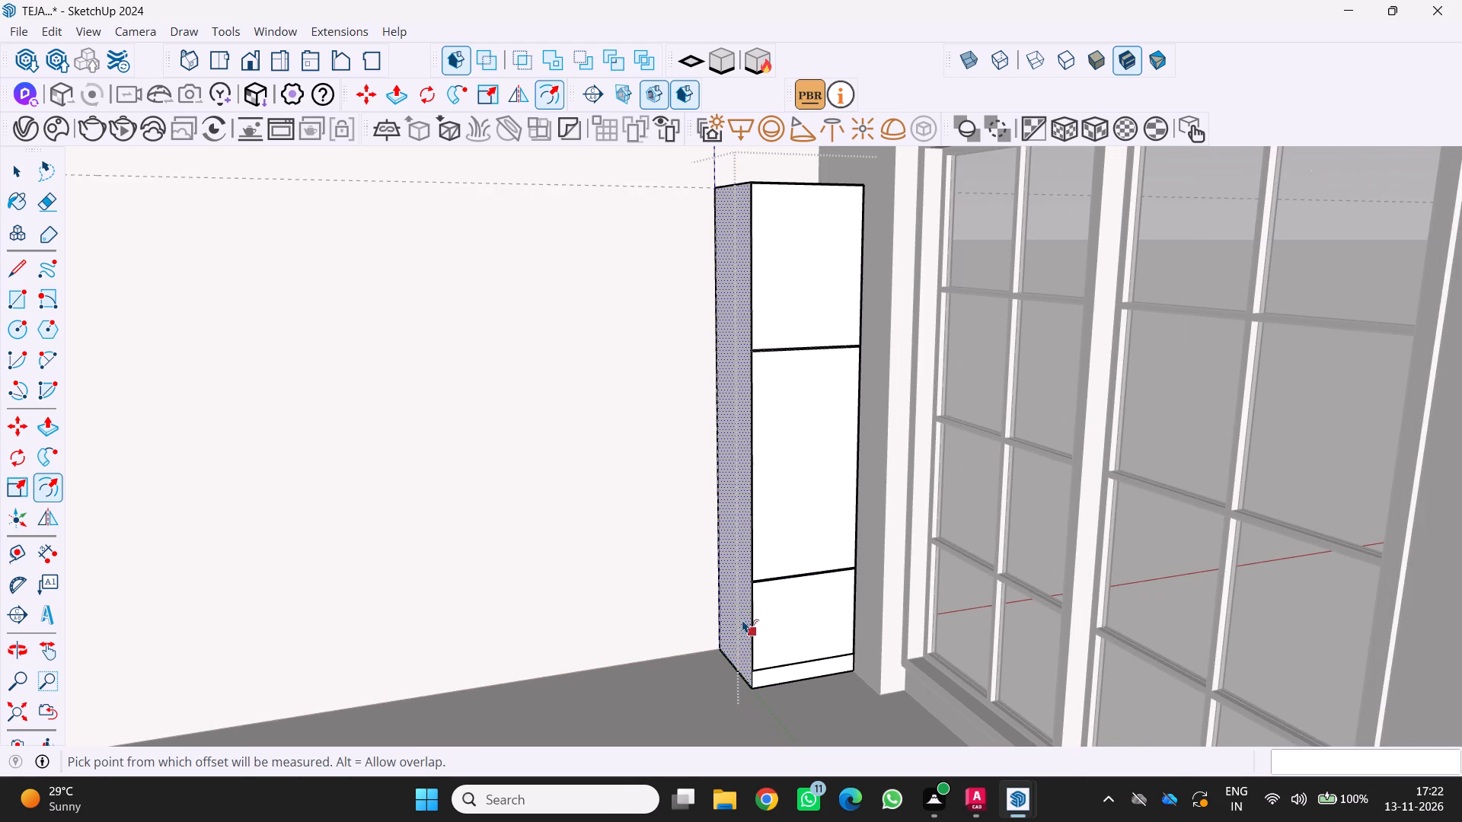
scroll(748, 612, up, 9)
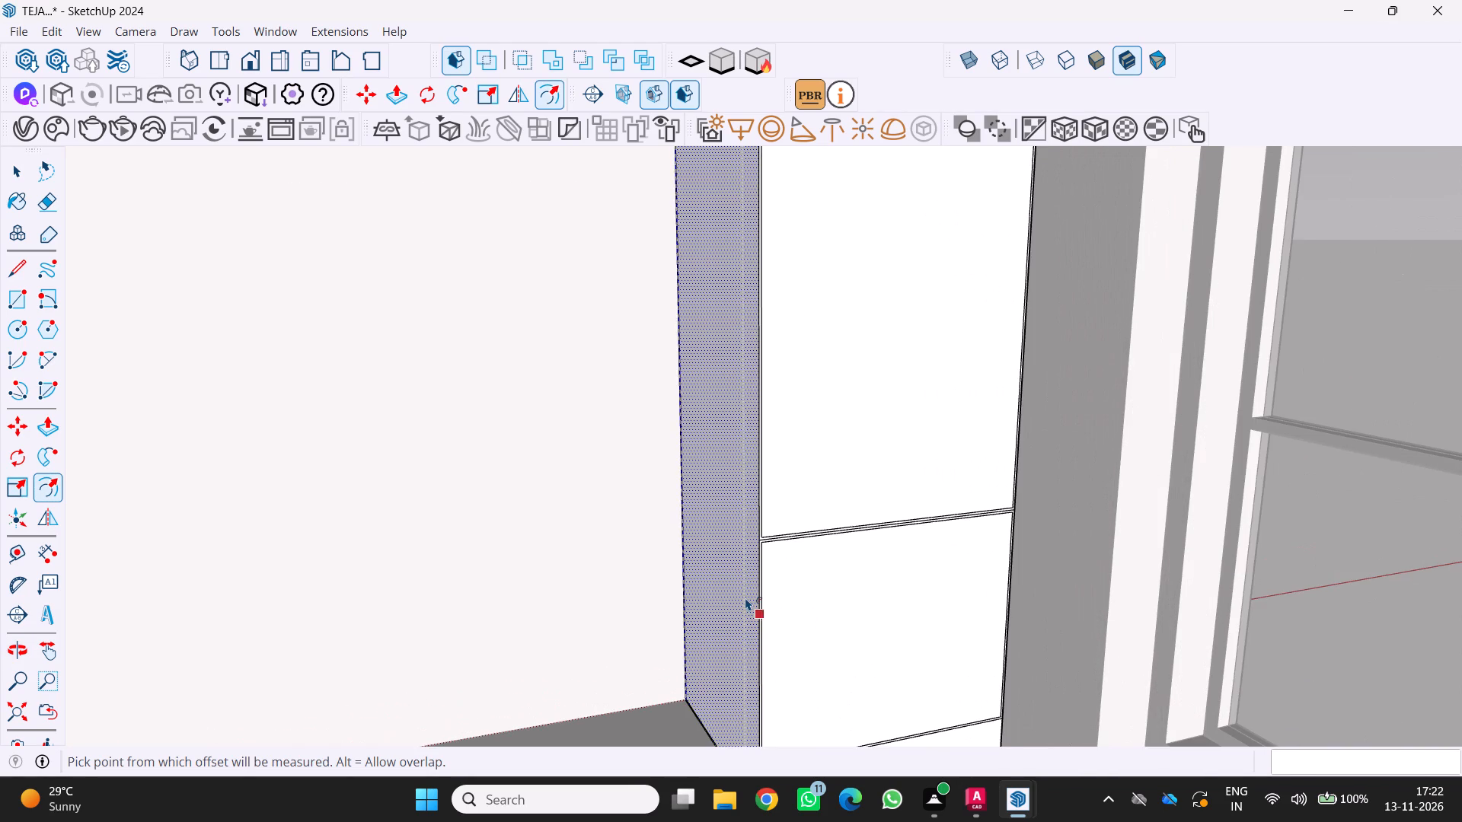
scroll(745, 597, up, 4)
key(e)
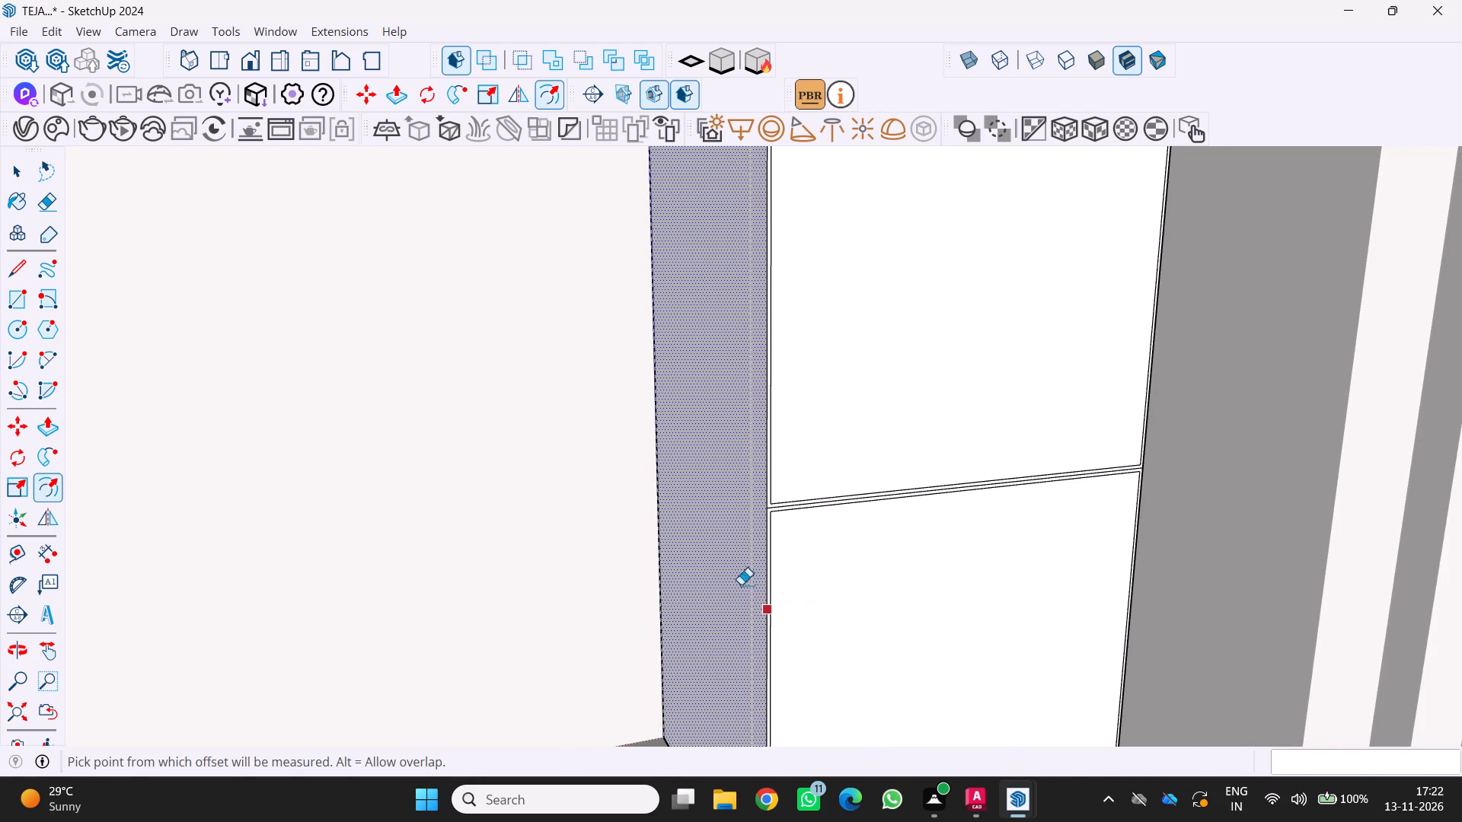
scroll(750, 569, up, 3)
scroll(790, 487, up, 2)
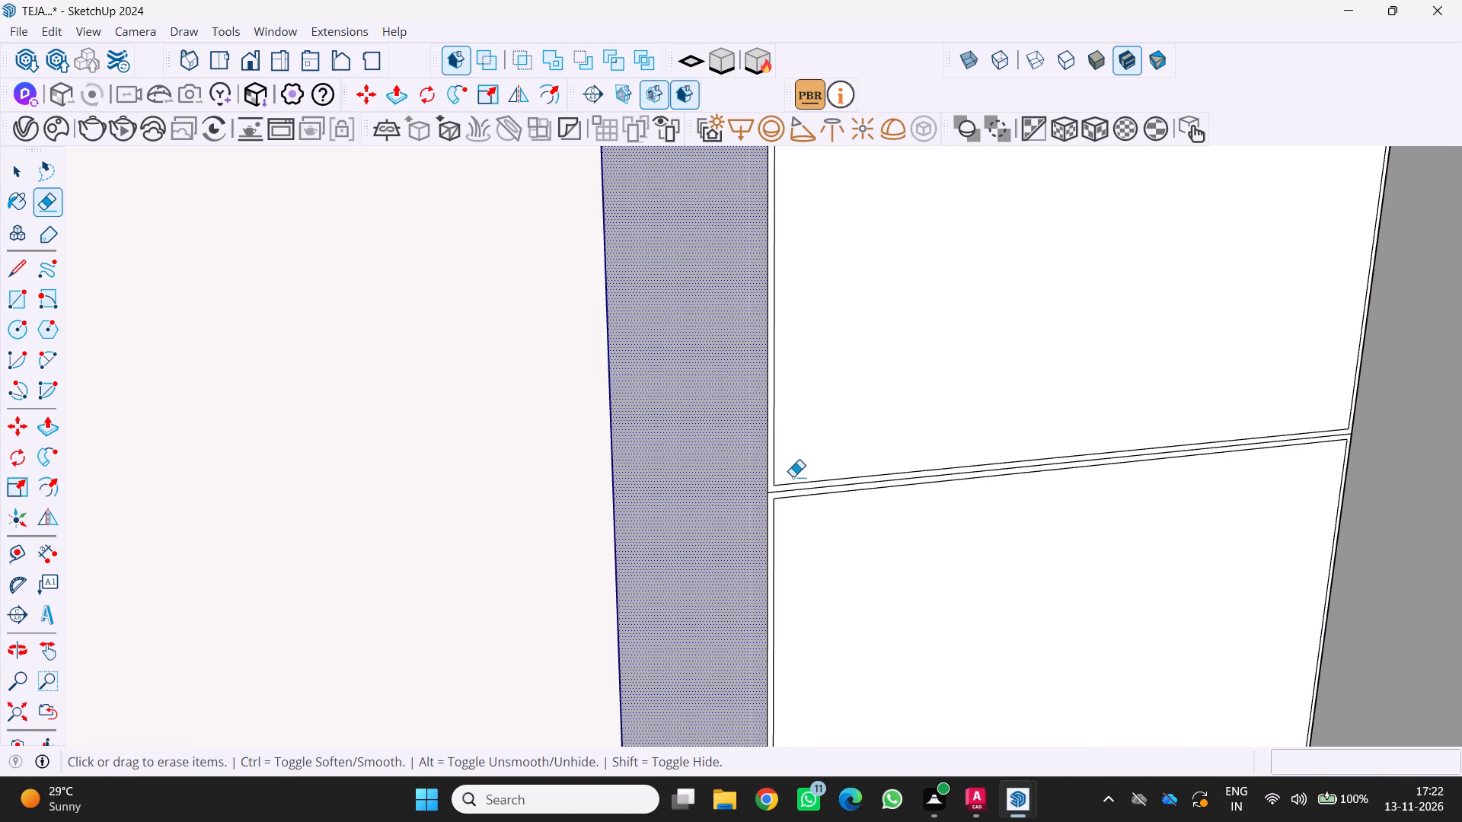
click(784, 494)
Erase the original dividing line between the offset outlines of the middle and top front sections.
scroll(784, 496, down, 15)
scroll(783, 613, up, 9)
scroll(795, 680, down, 13)
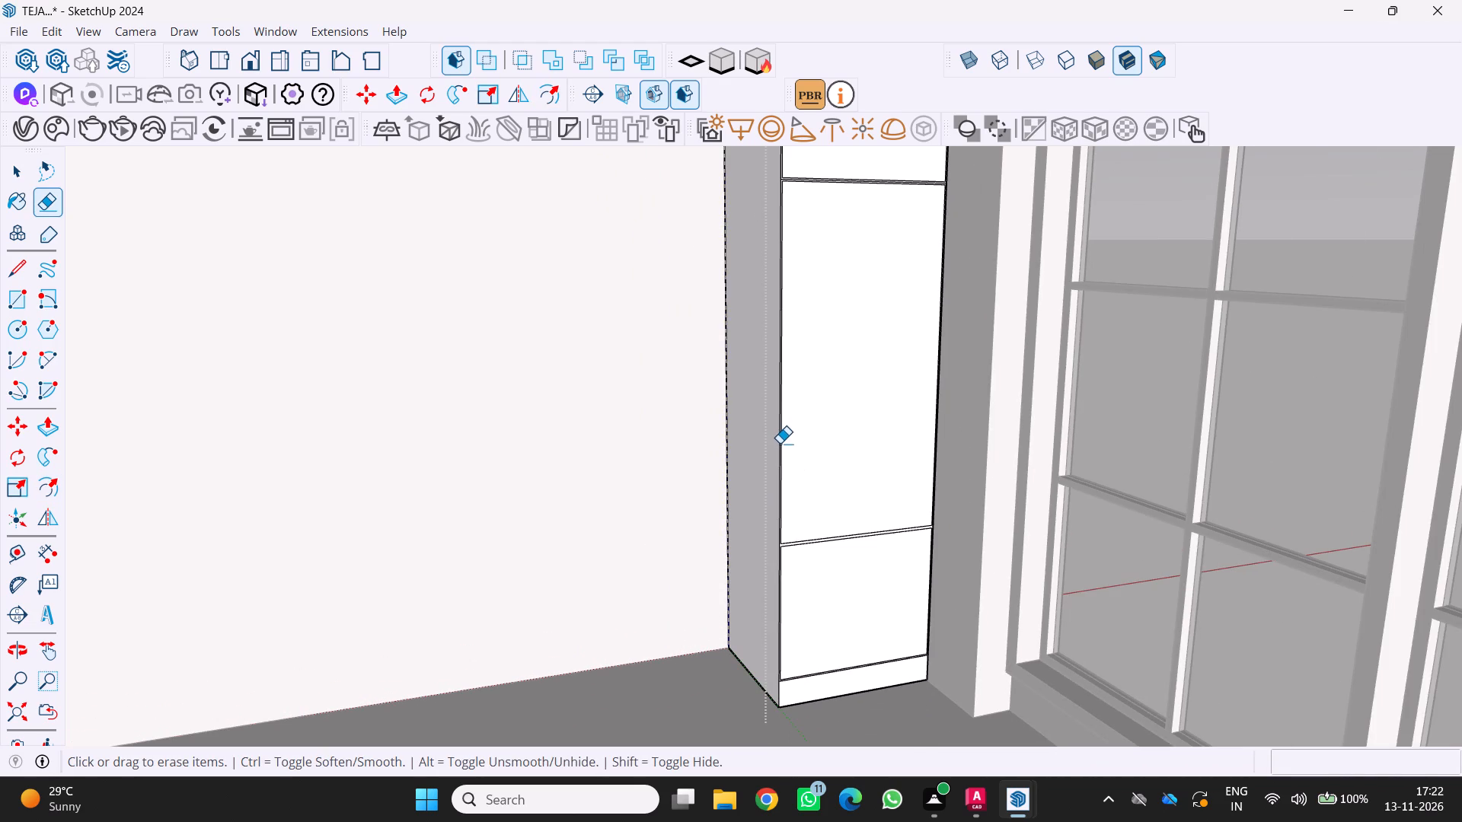
middle_drag(777, 451, 752, 641)
scroll(742, 405, up, 5)
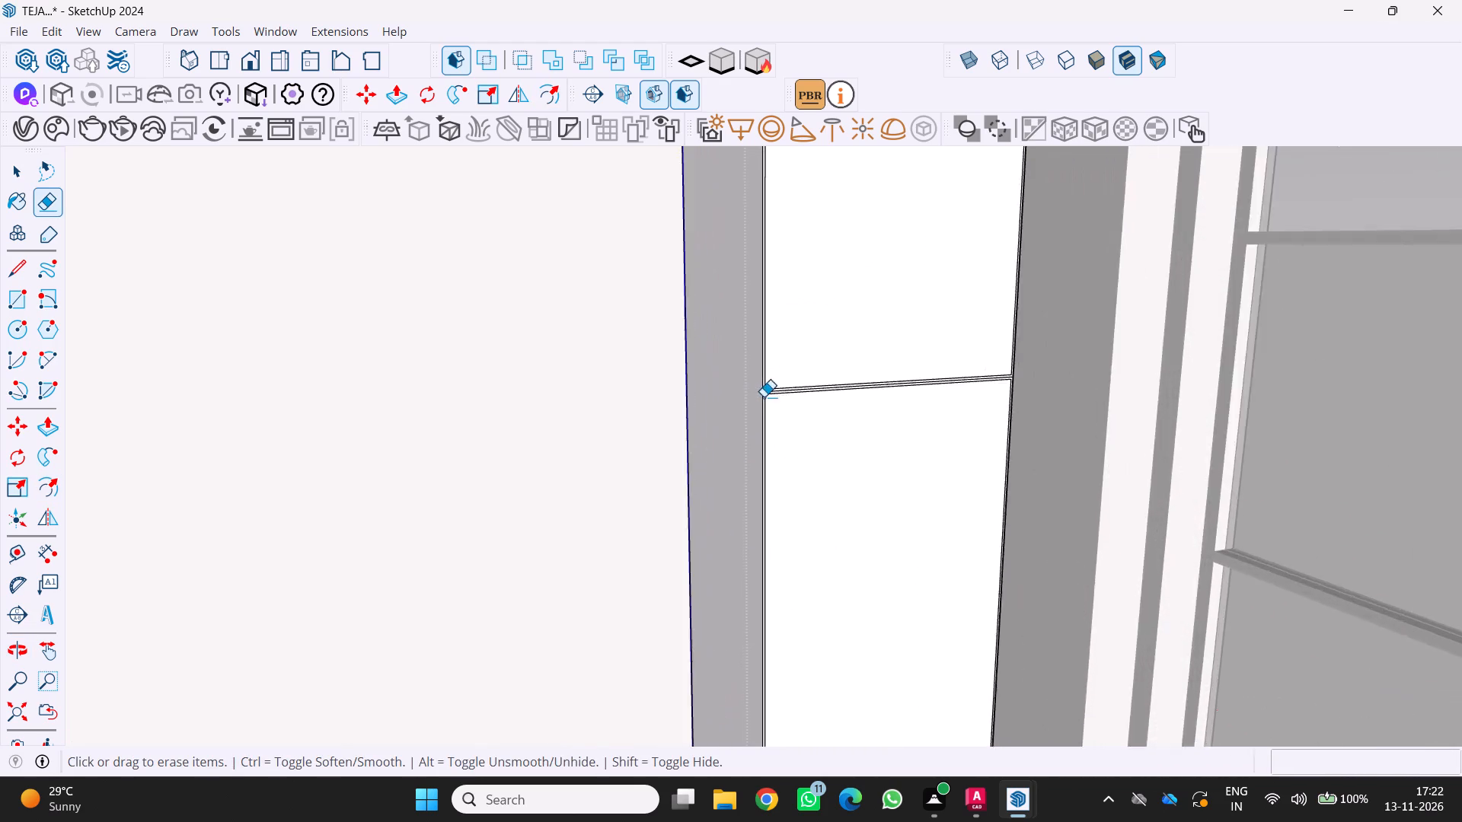
scroll(764, 397, up, 12)
click(761, 393)
scroll(745, 421, down, 15)
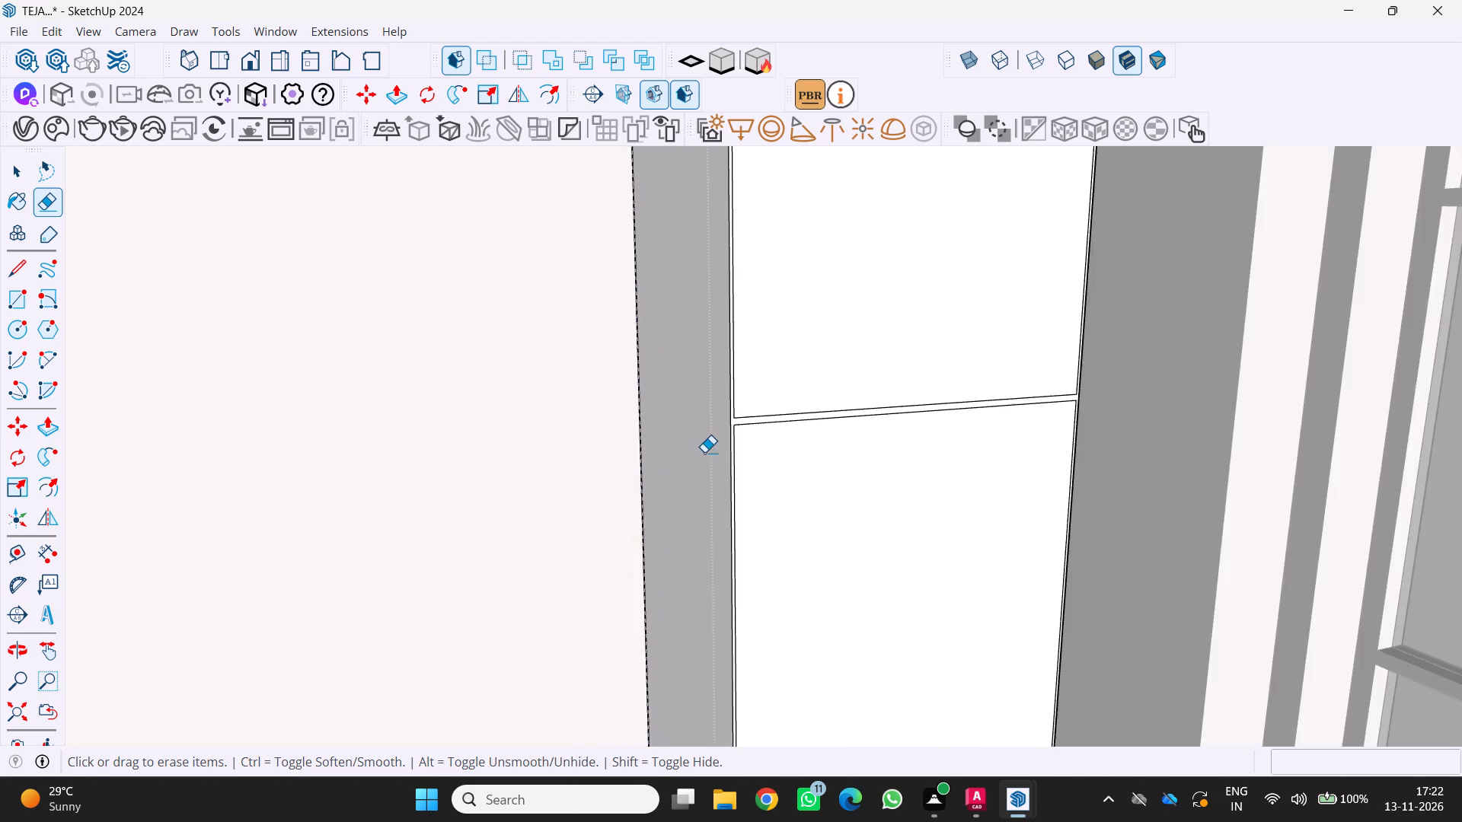
Push the thin border strip around the front panels 2 cm into the block with Push/Pull.
scroll(704, 452, down, 4)
middle_drag(710, 470, 766, 604)
scroll(773, 585, down, 5)
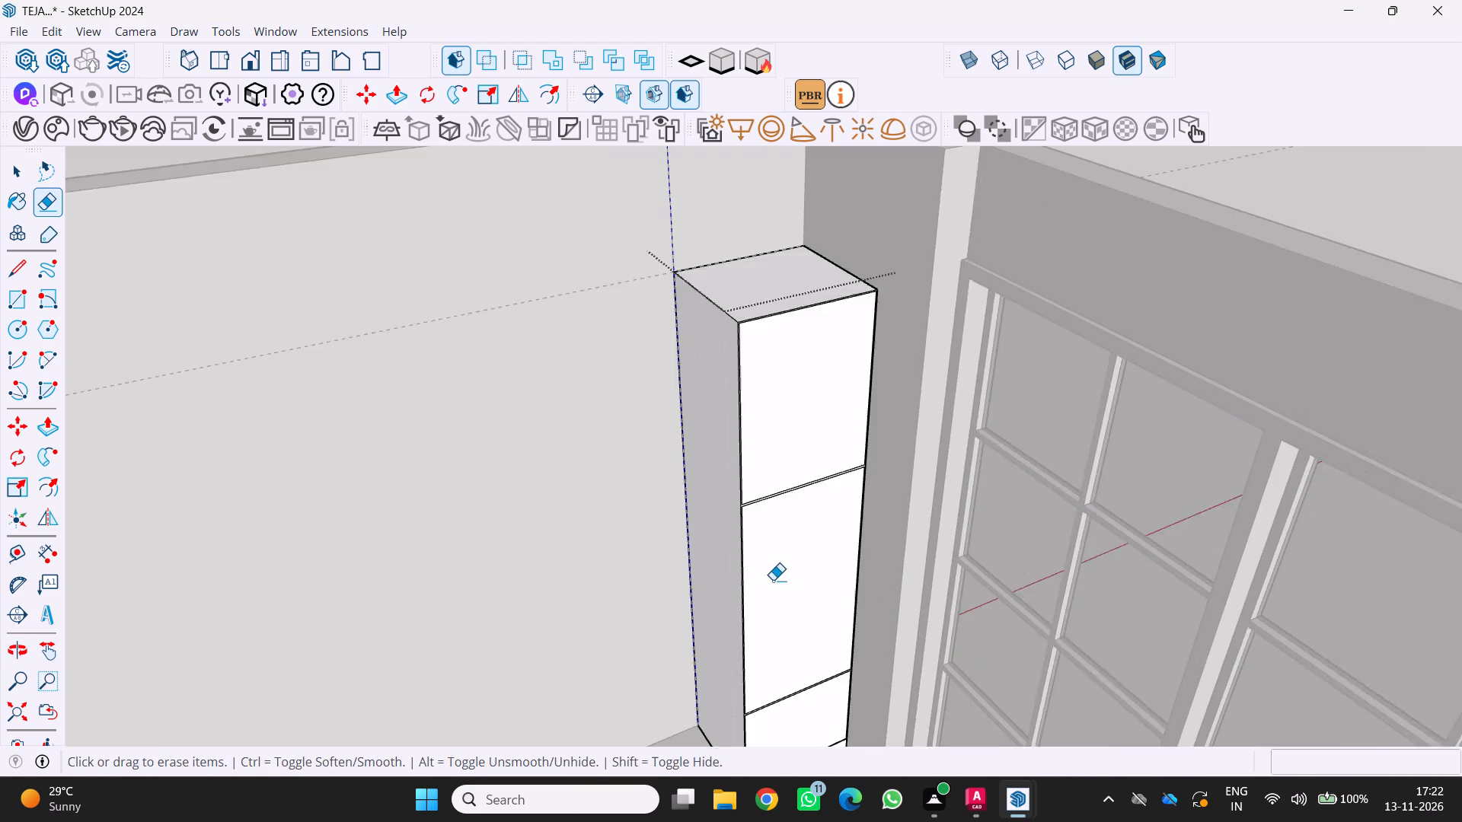
scroll(773, 580, down, 1)
scroll(743, 390, up, 14)
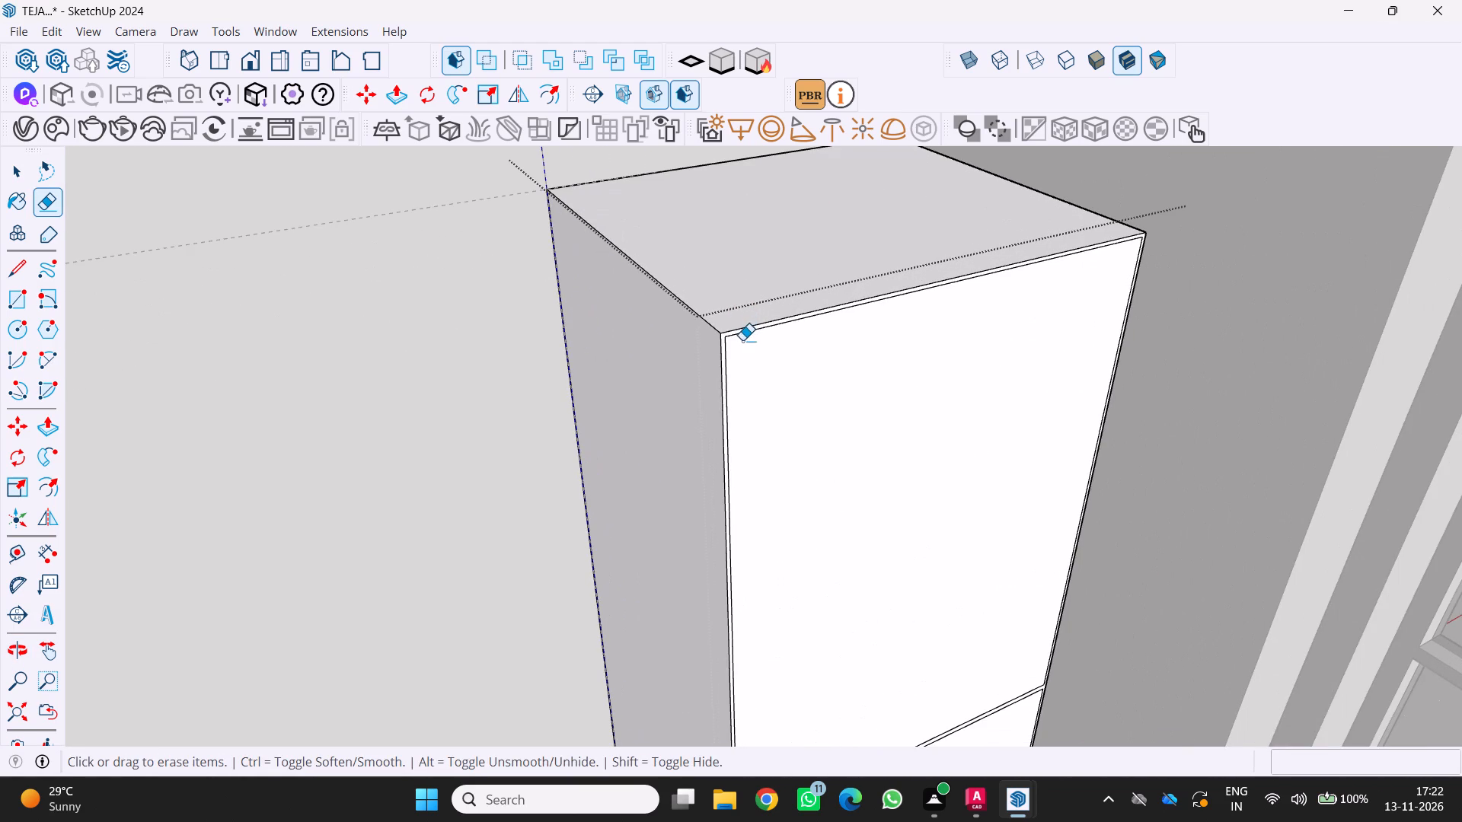
scroll(757, 393, up, 4)
scroll(755, 384, down, 6)
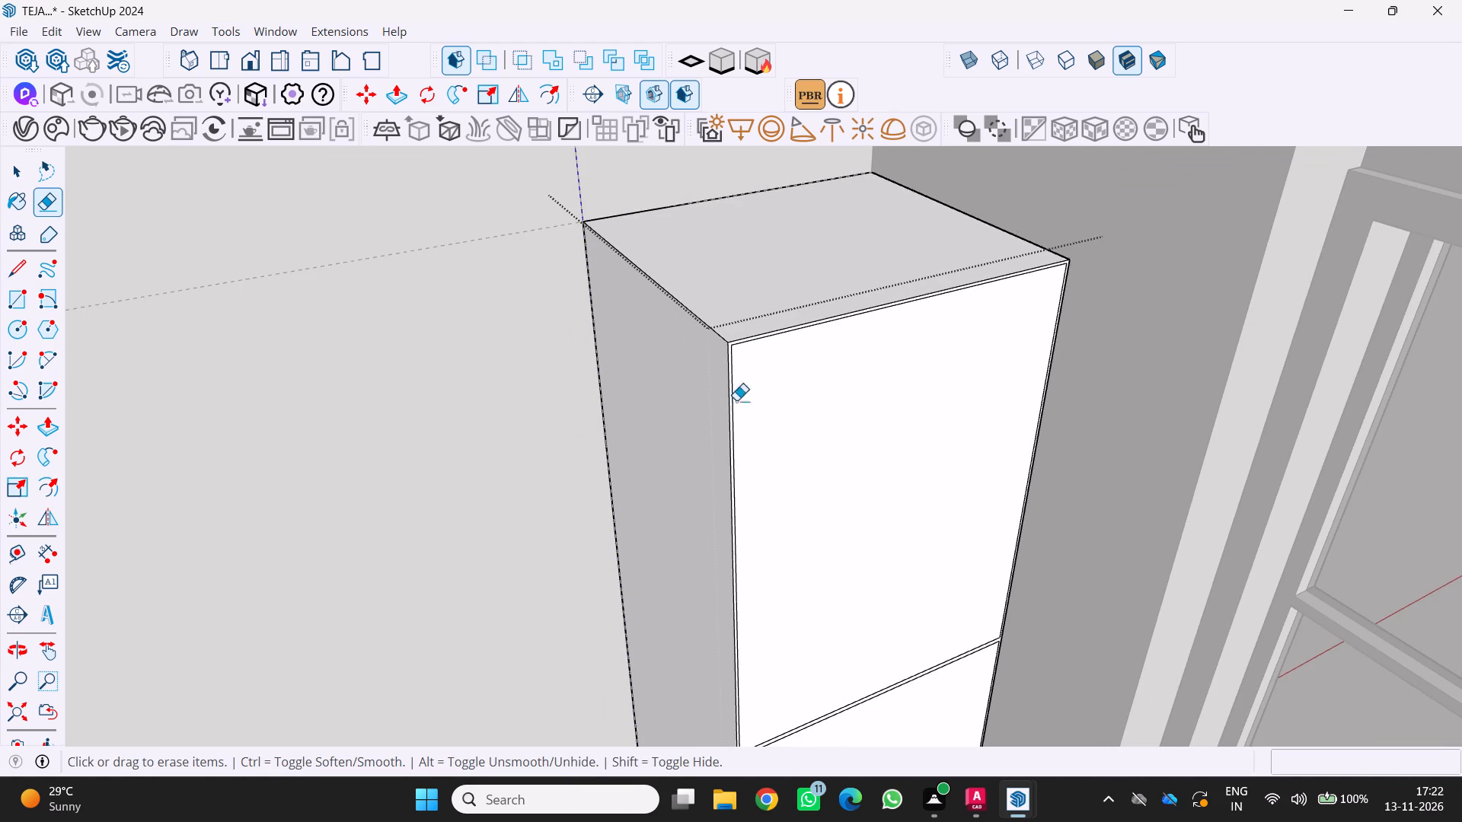
key(p)
scroll(732, 496, up, 8)
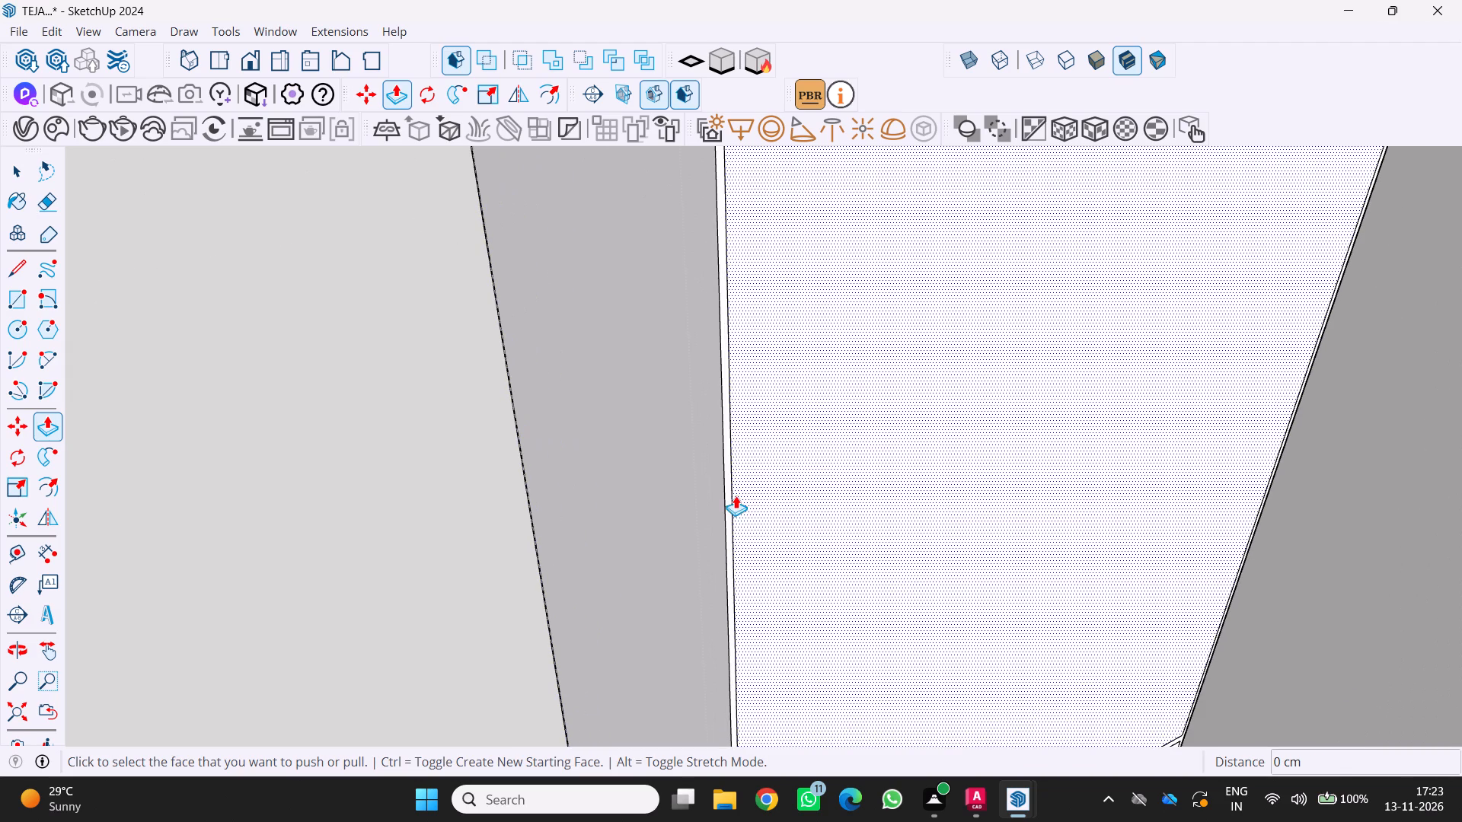
scroll(731, 512, up, 4)
click(729, 513)
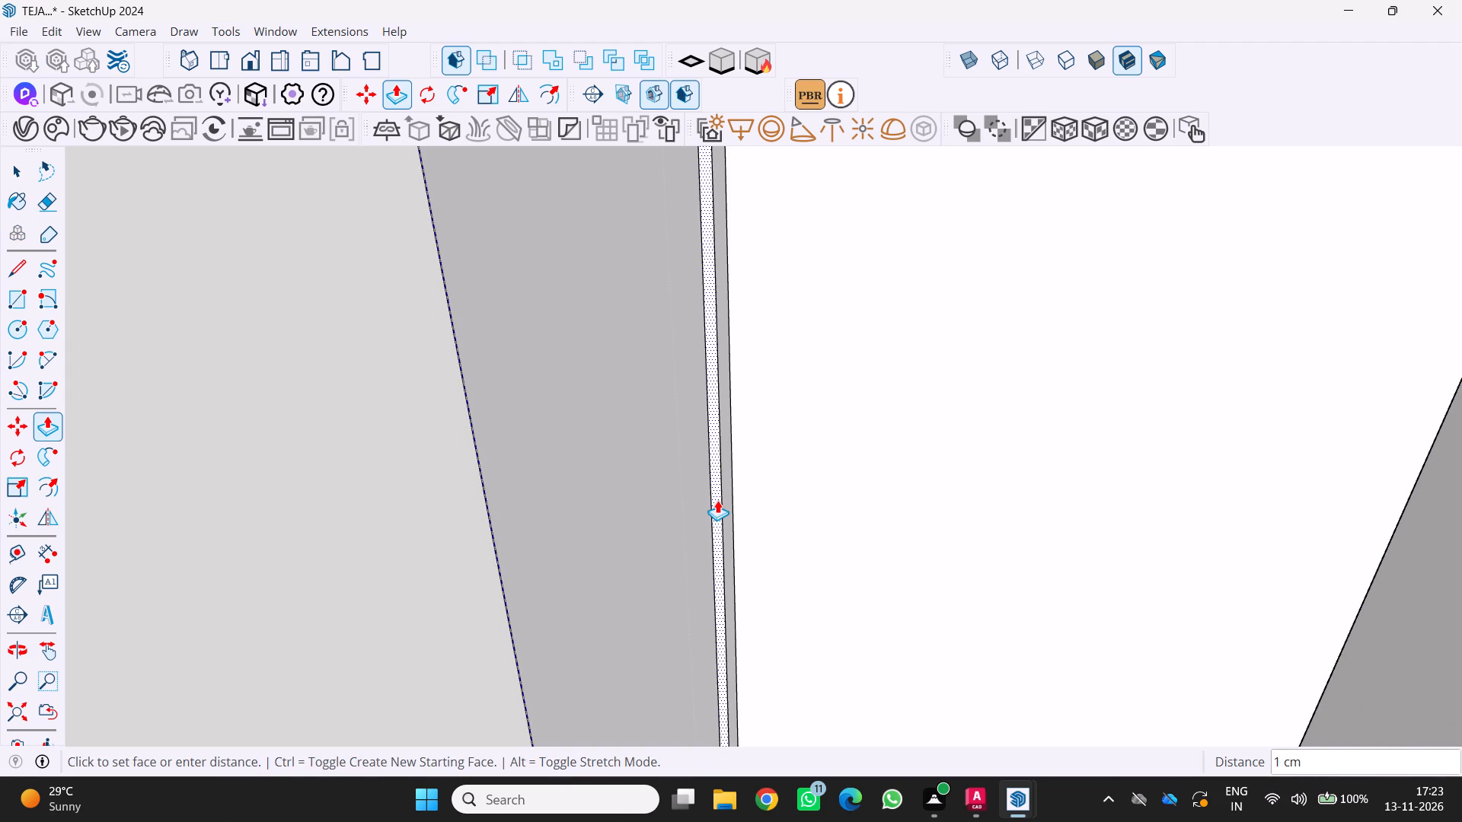
key(2)
key(Return)
scroll(714, 500, down, 13)
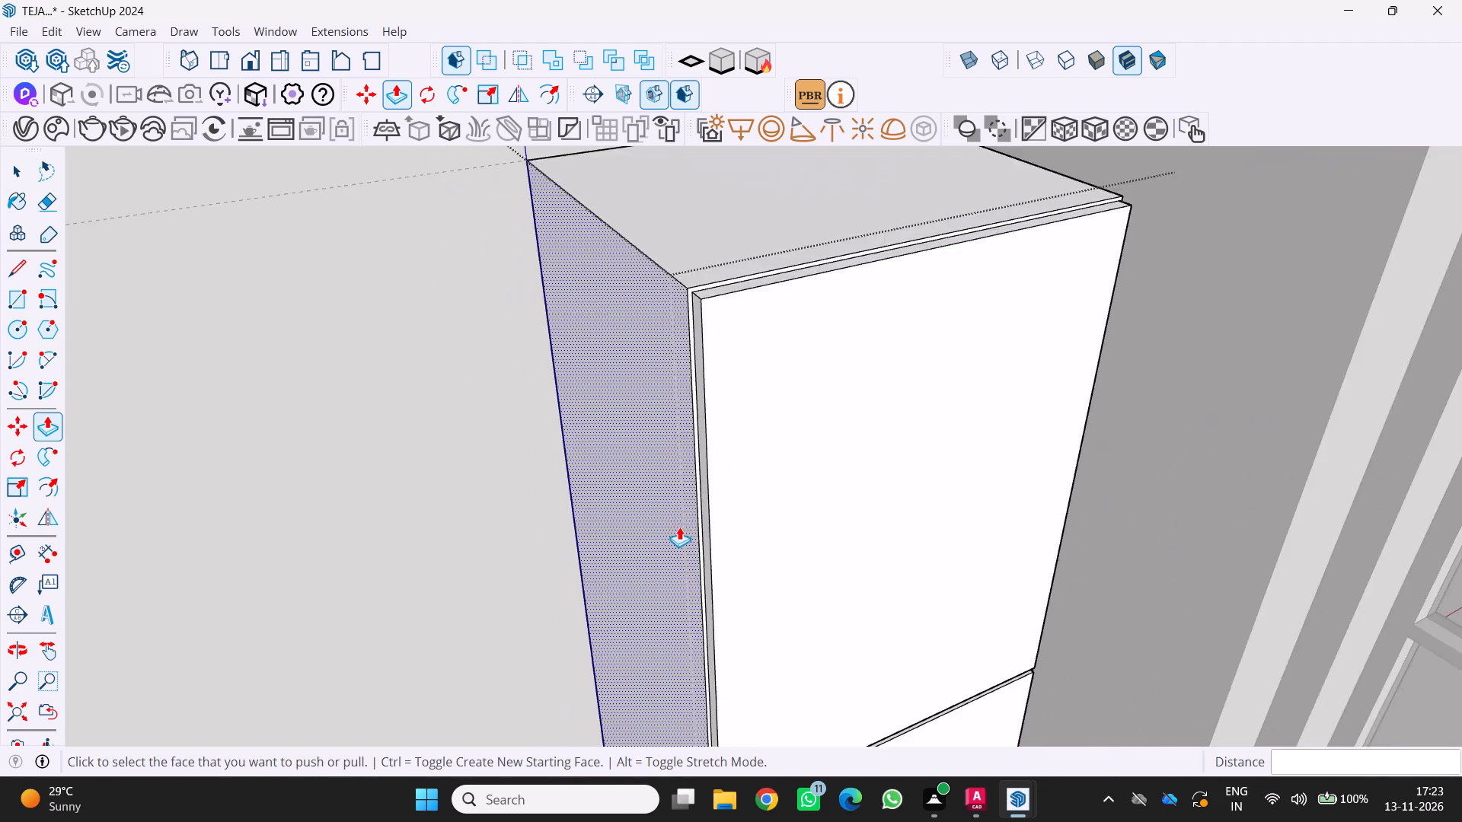
scroll(679, 527, down, 7)
middle_drag(645, 546, 606, 351)
scroll(606, 351, down, 10)
middle_drag(651, 421, 640, 409)
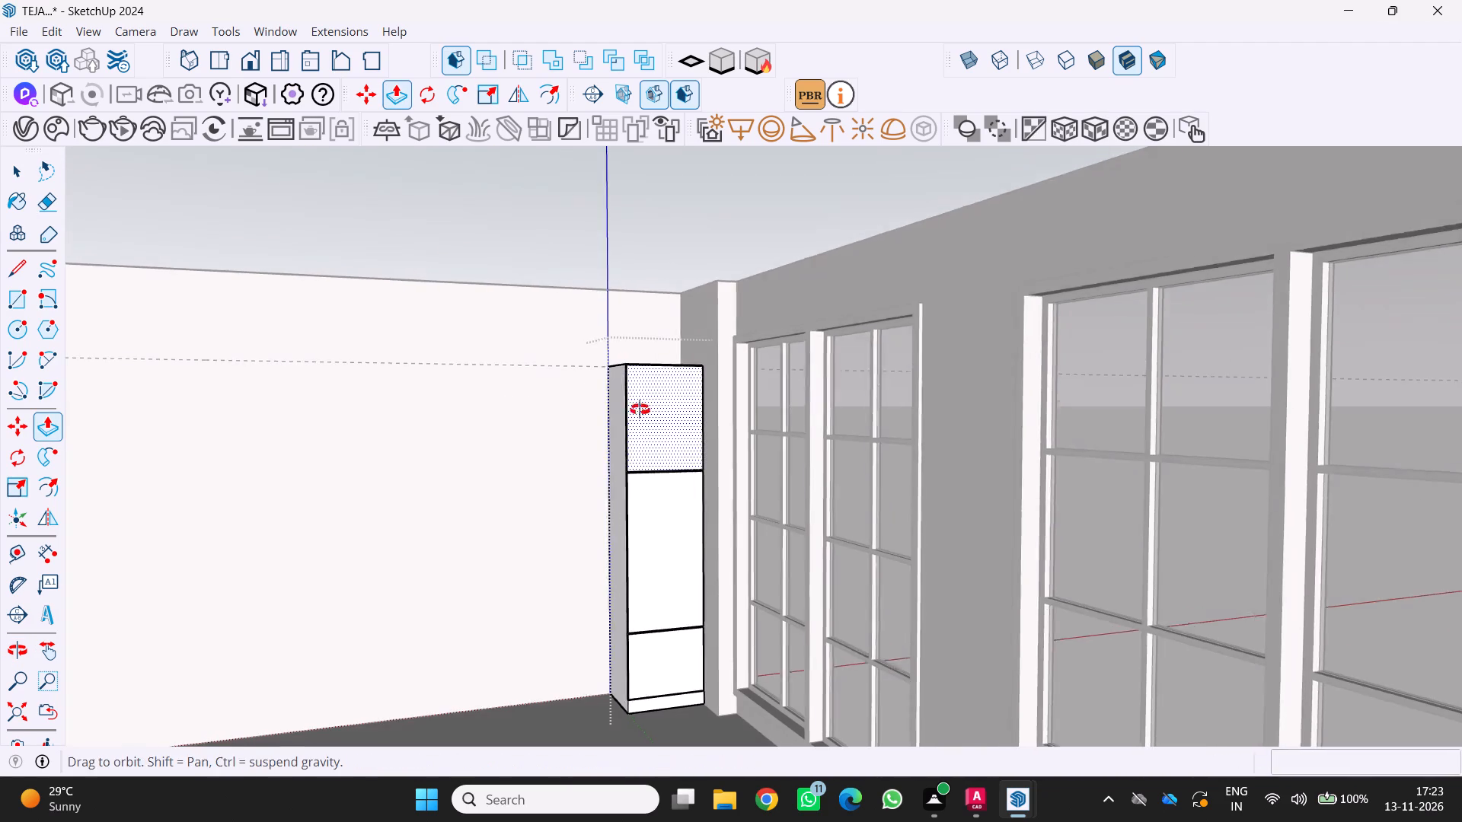
Copy the whole panelled cabinet about 576 cm along the back wall to the end opposite the windows.
middle_drag(640, 409, 611, 393)
scroll(639, 443, up, 10)
scroll(650, 448, down, 6)
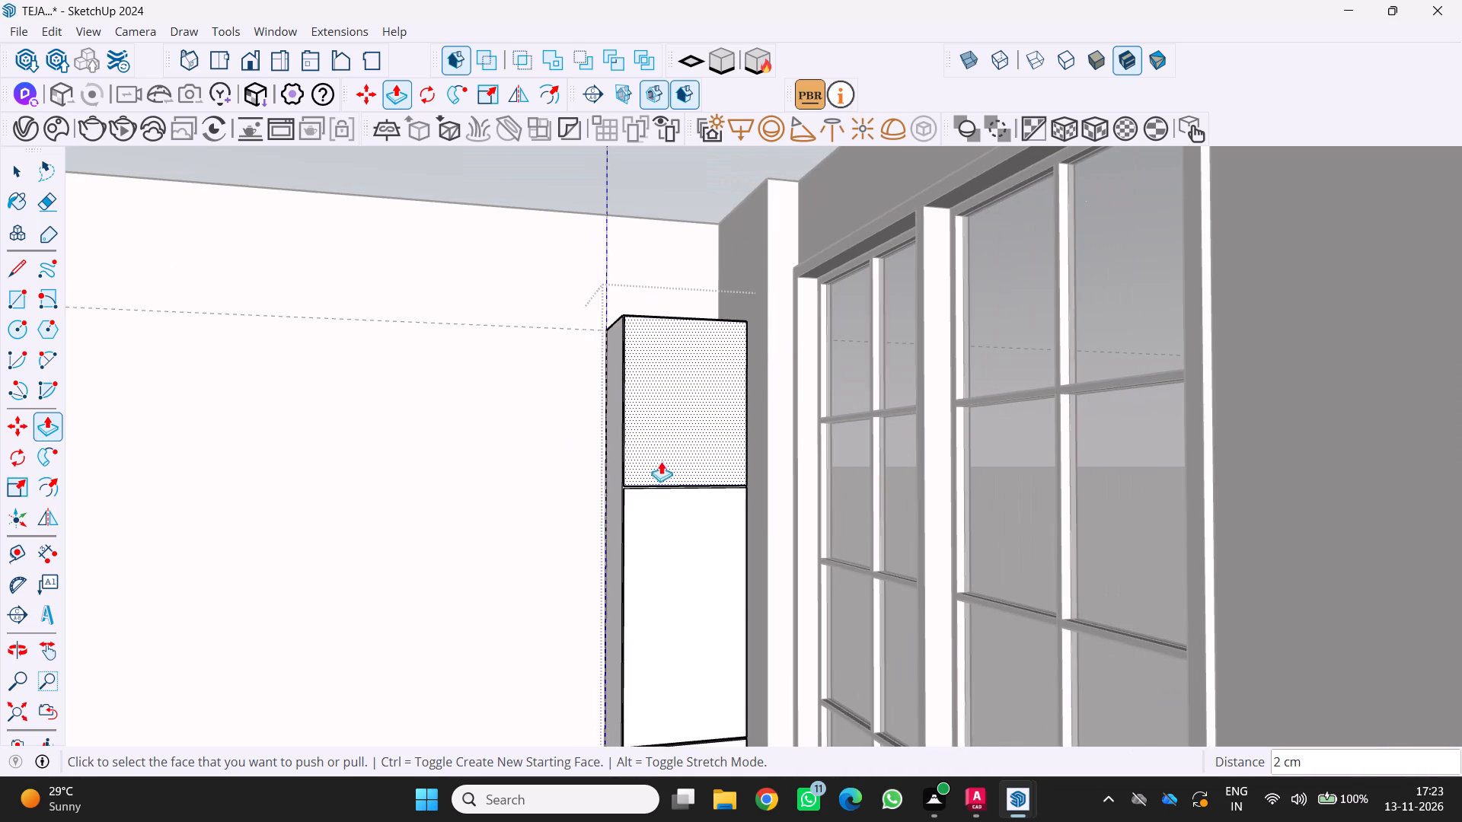
scroll(697, 434, down, 6)
middle_drag(692, 435, 697, 457)
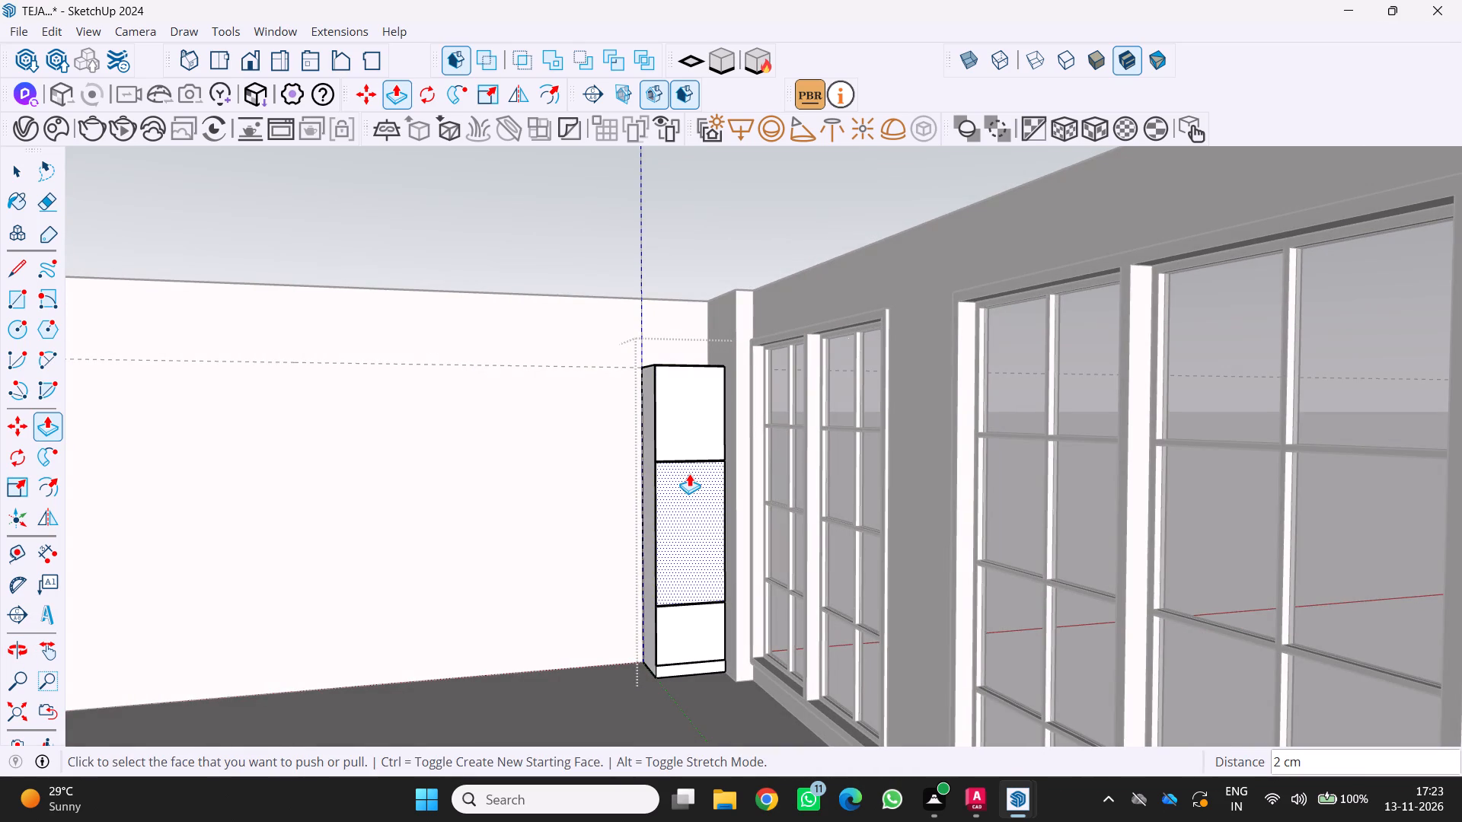
scroll(676, 532, down, 4)
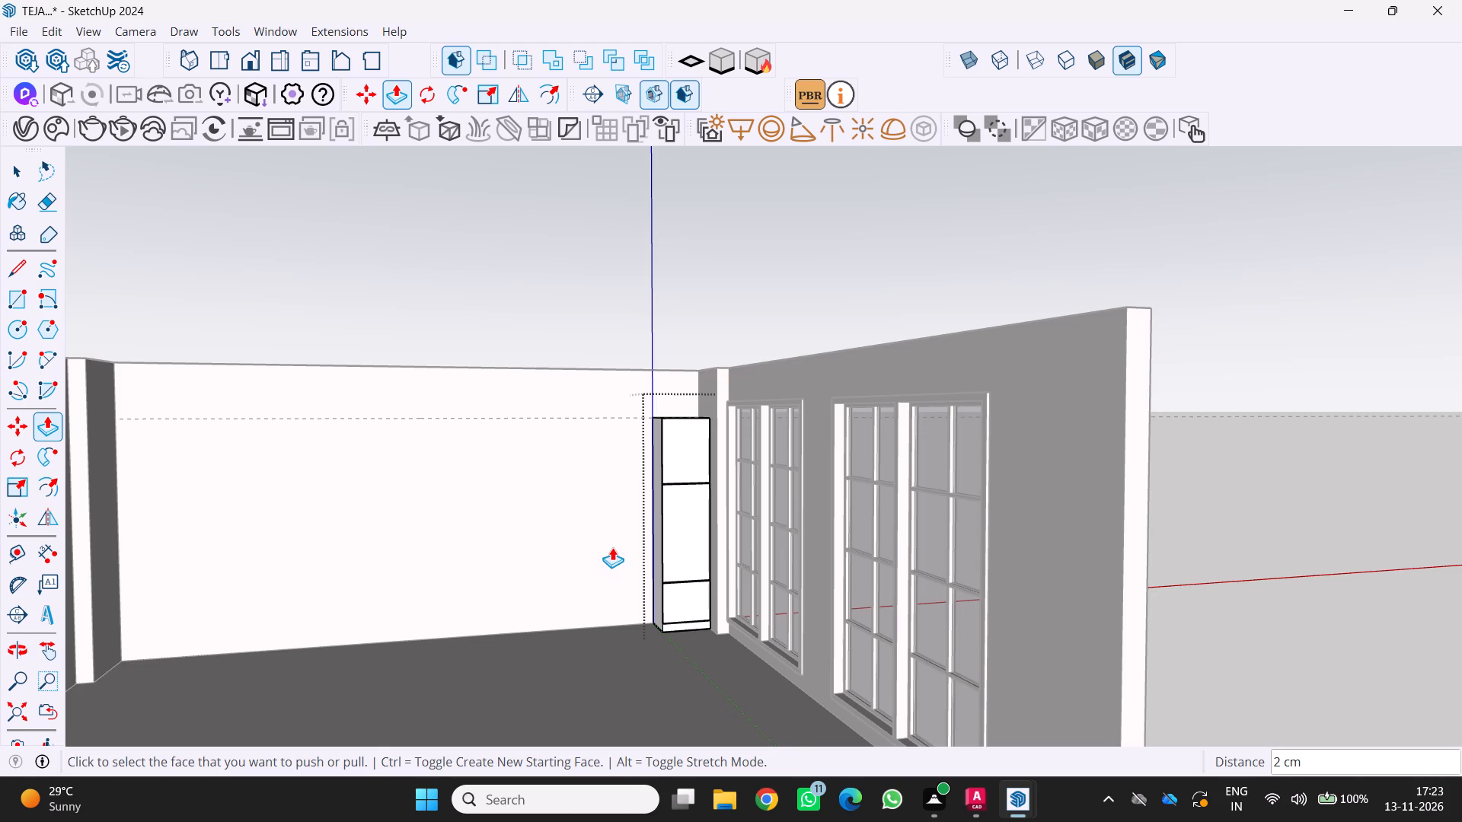
middle_drag(601, 569, 589, 601)
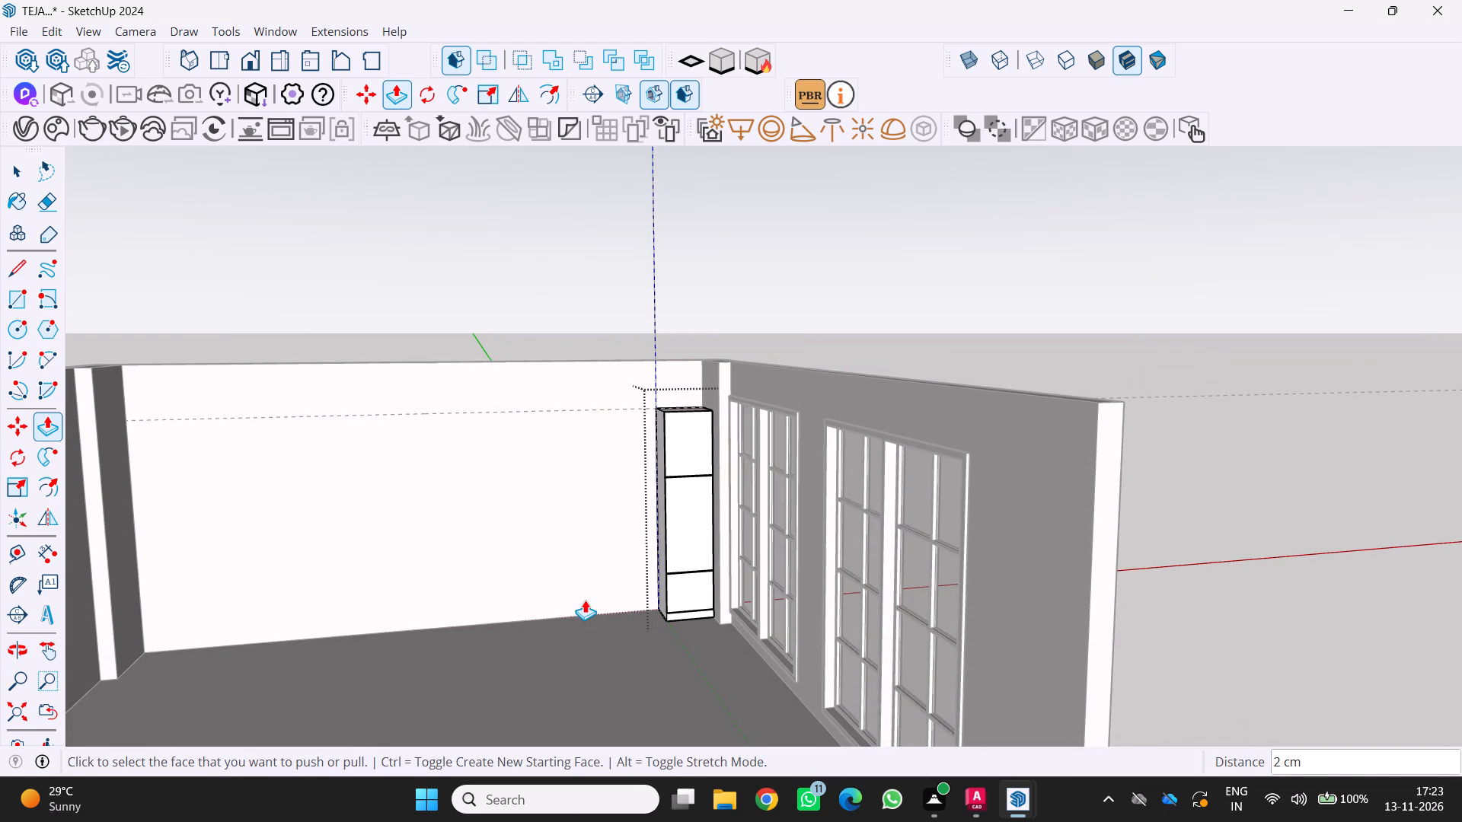
scroll(658, 506, up, 3)
middle_drag(654, 512, 656, 574)
key(space)
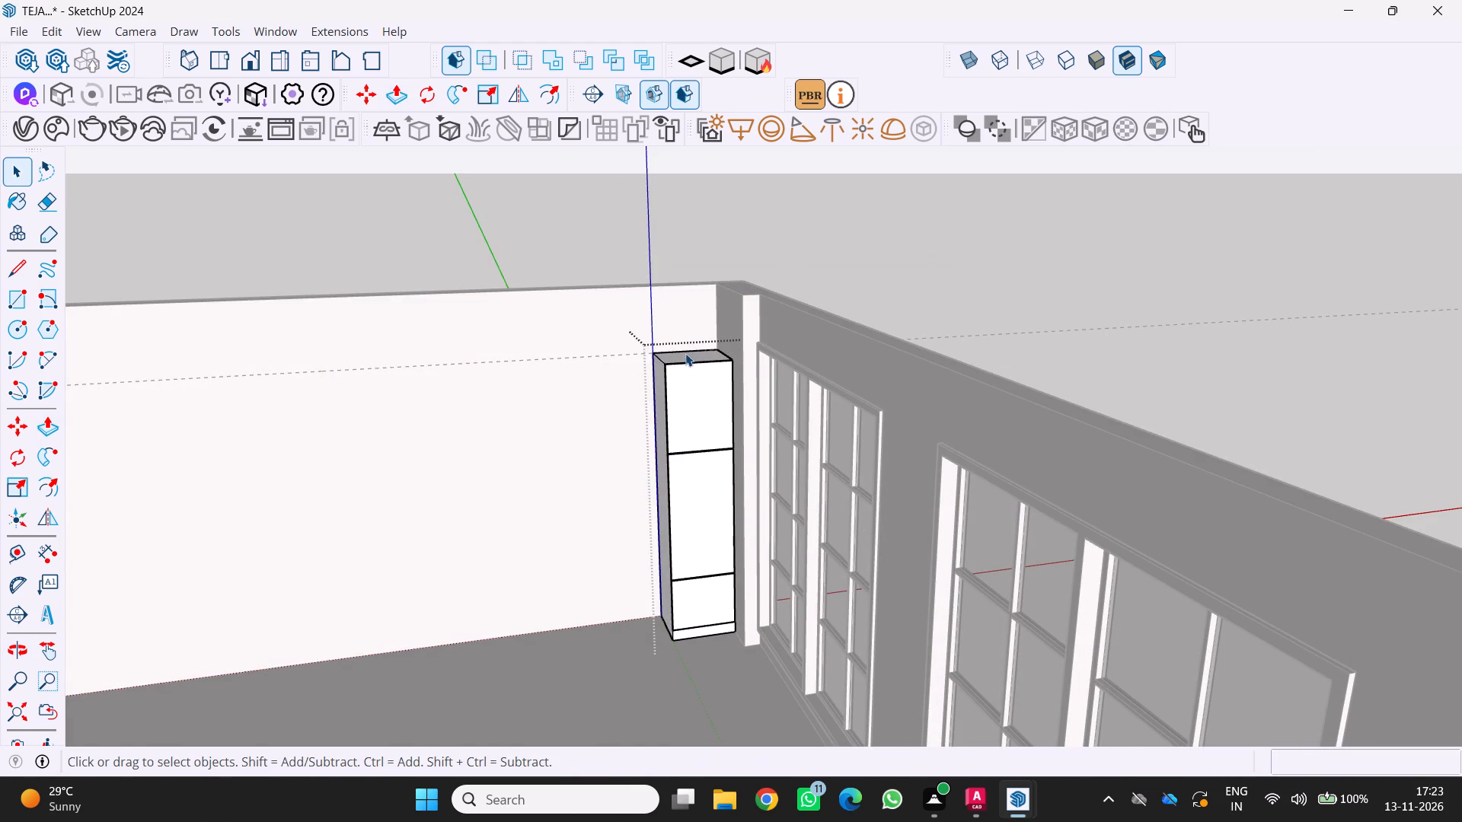
double_click(684, 365)
double_click(682, 360)
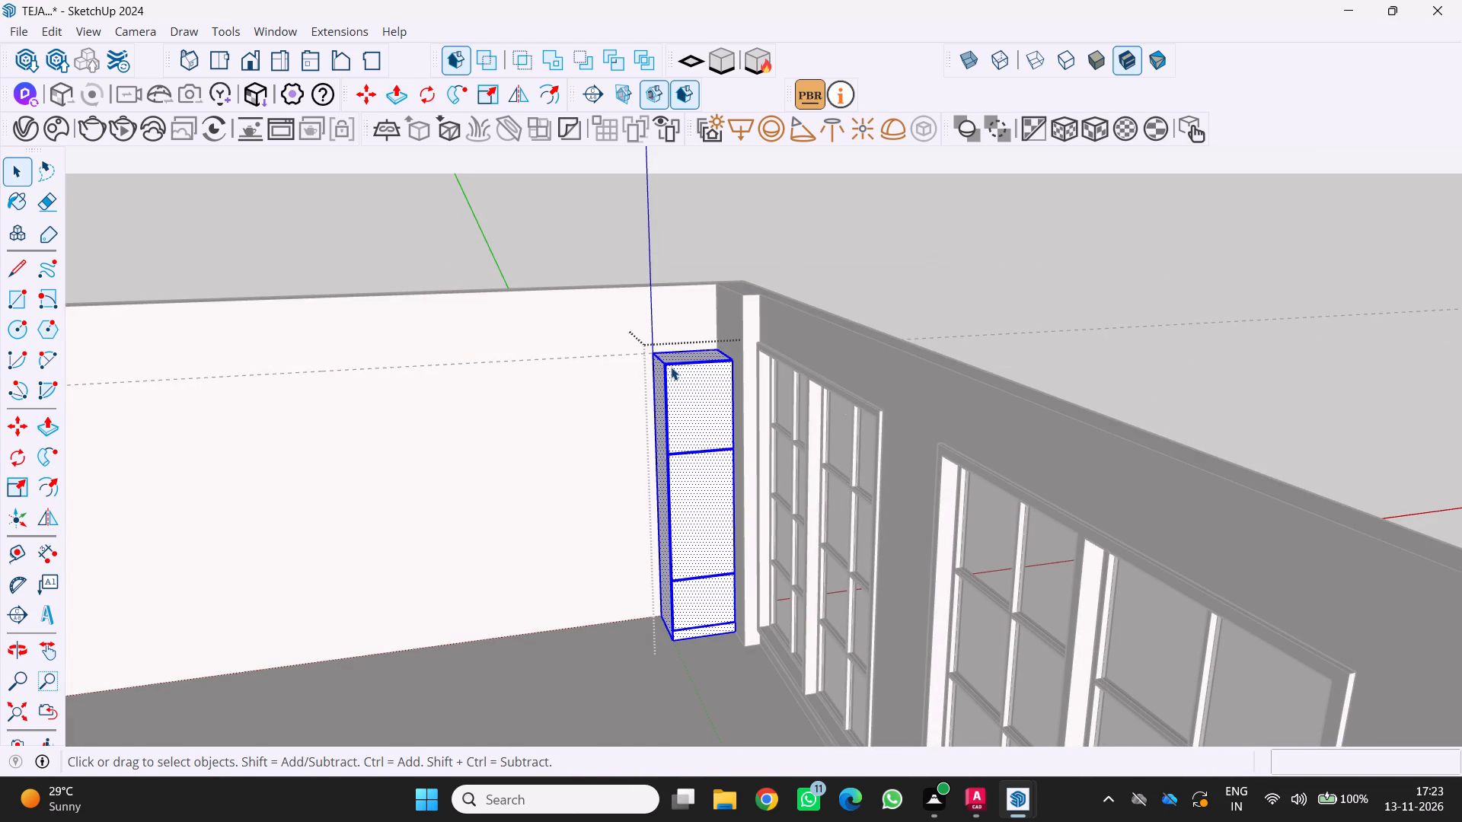
key(m)
scroll(695, 337, up, 6)
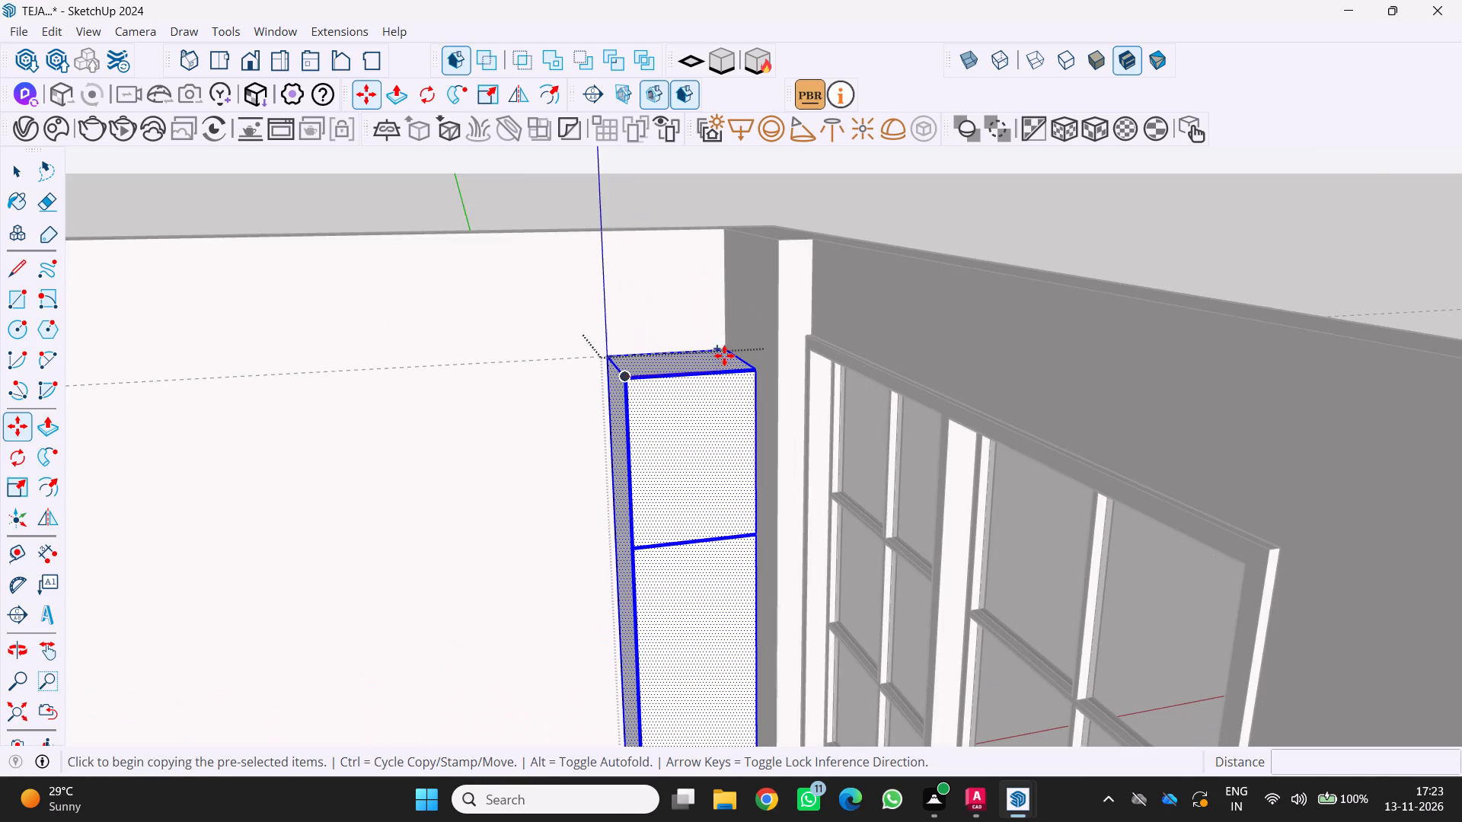
click(731, 343)
scroll(653, 367, down, 14)
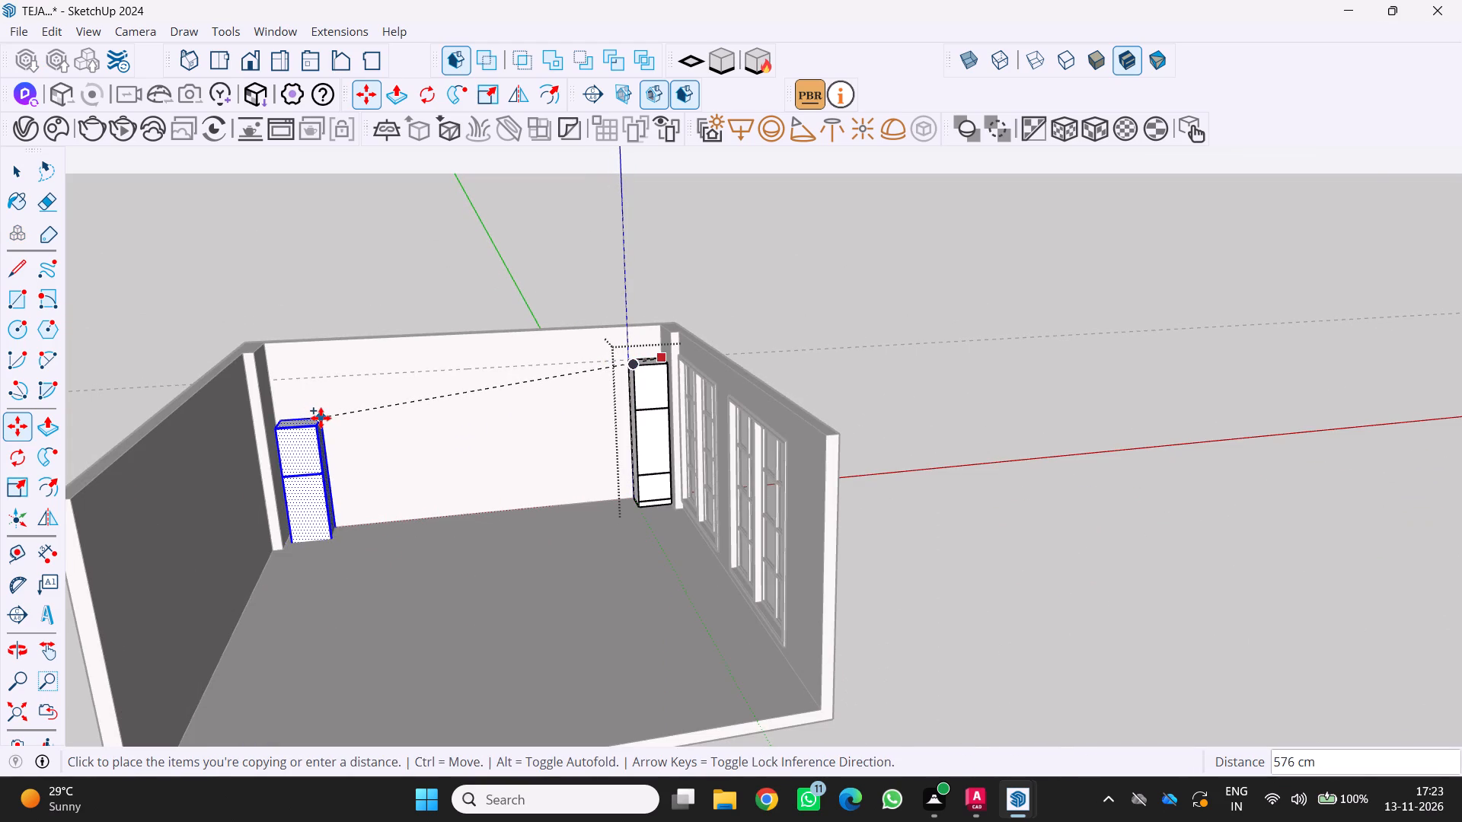
click(321, 421)
Move the copied cabinet by its back top corner into the corner between the back wall and the far column.
scroll(296, 432, up, 2)
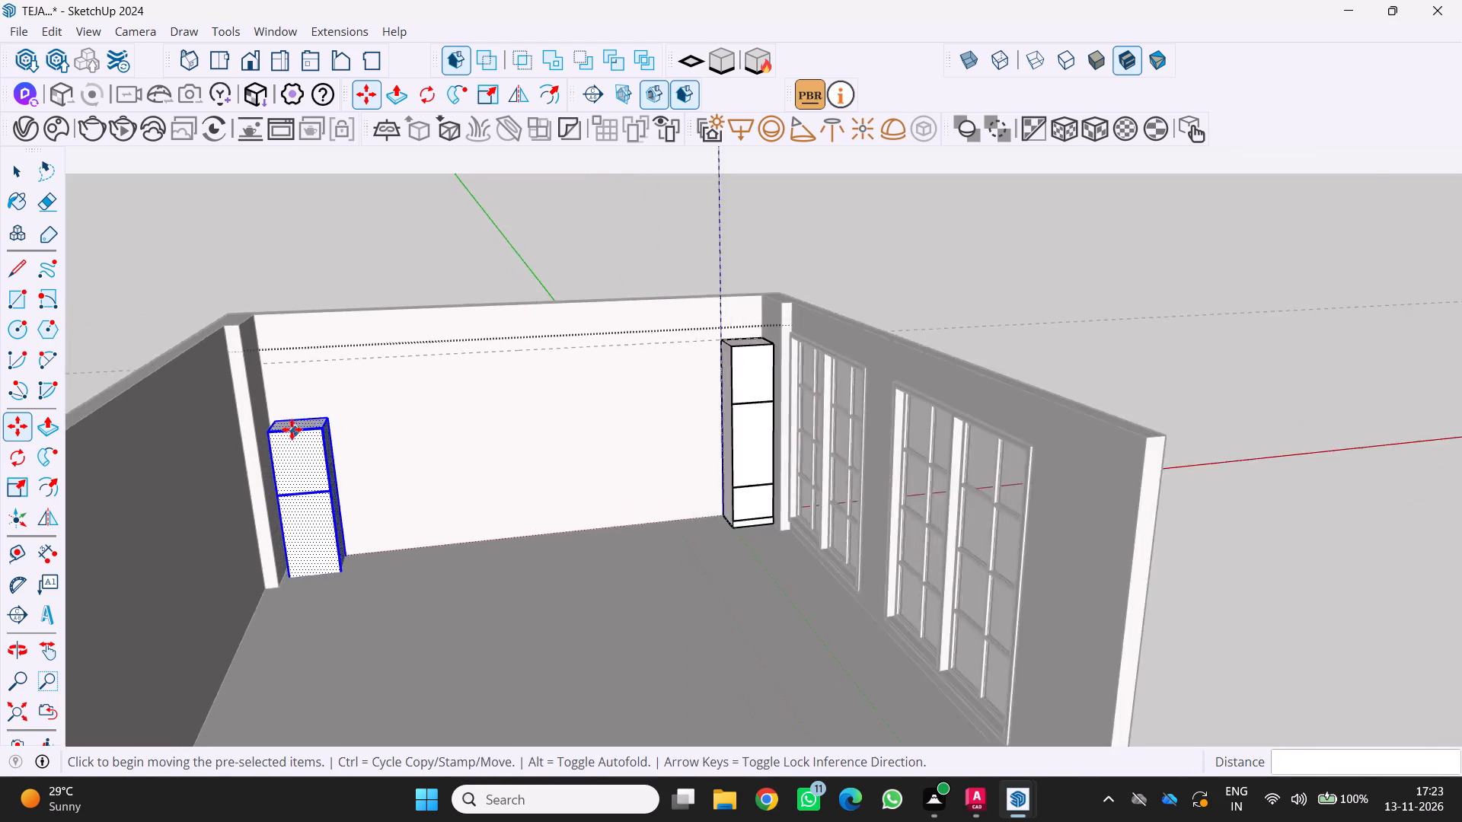
scroll(292, 429, up, 3)
middle_drag(284, 430, 292, 452)
scroll(251, 430, up, 6)
key(m)
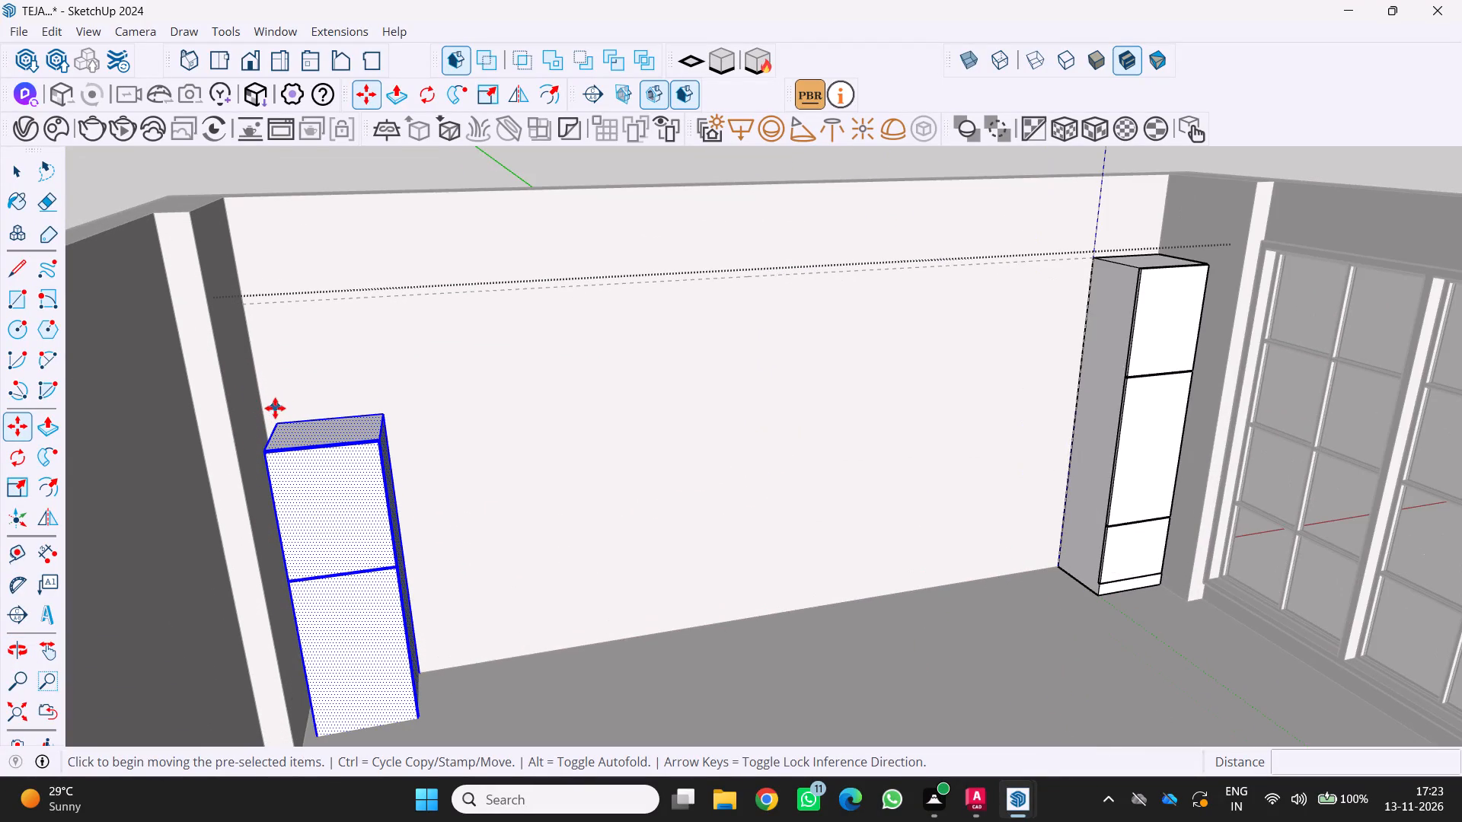
scroll(273, 407, up, 4)
click(276, 426)
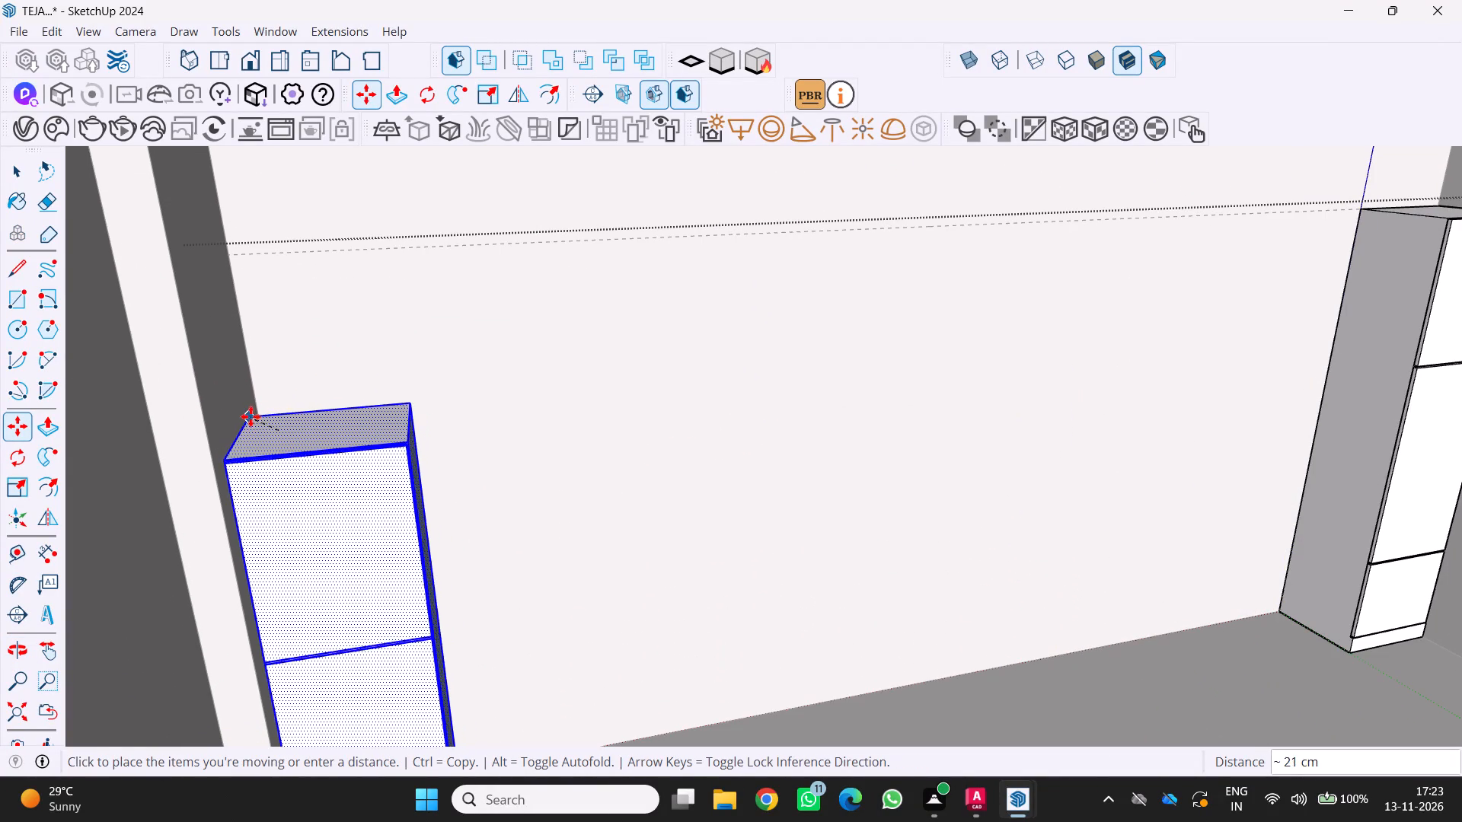
click(255, 416)
Raise the copied cabinet about 66 cm so its top lines up with the guide line and the original cabinet.
scroll(265, 409, down, 10)
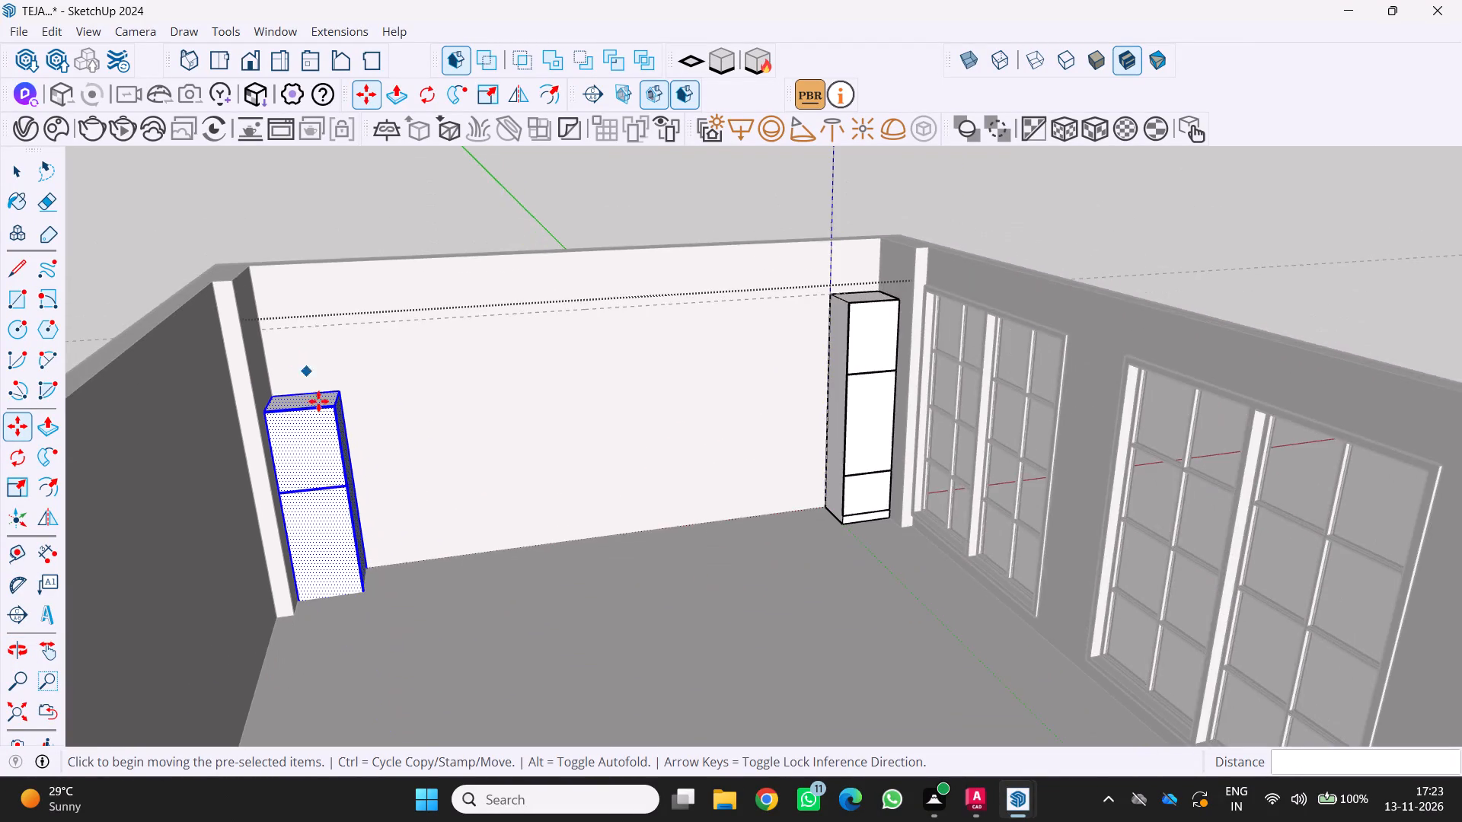
scroll(321, 480, up, 3)
middle_drag(309, 550, 330, 492)
scroll(330, 494, up, 1)
scroll(205, 435, up, 8)
scroll(228, 381, down, 7)
middle_drag(208, 382, 117, 428)
scroll(117, 428, down, 9)
middle_drag(189, 441, 174, 421)
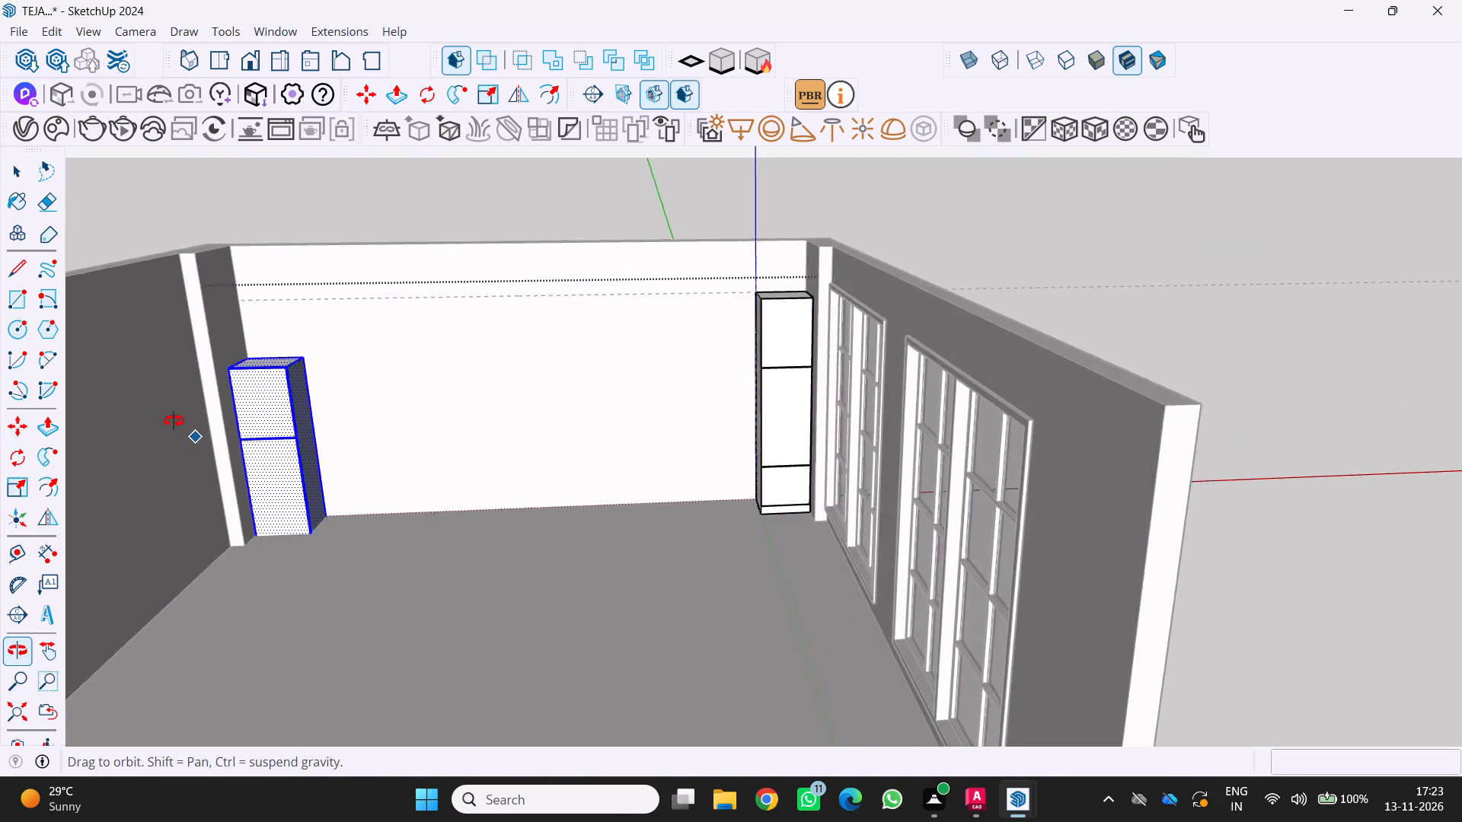
middle_drag(174, 421, 171, 378)
middle_drag(517, 348, 530, 288)
scroll(396, 378, up, 3)
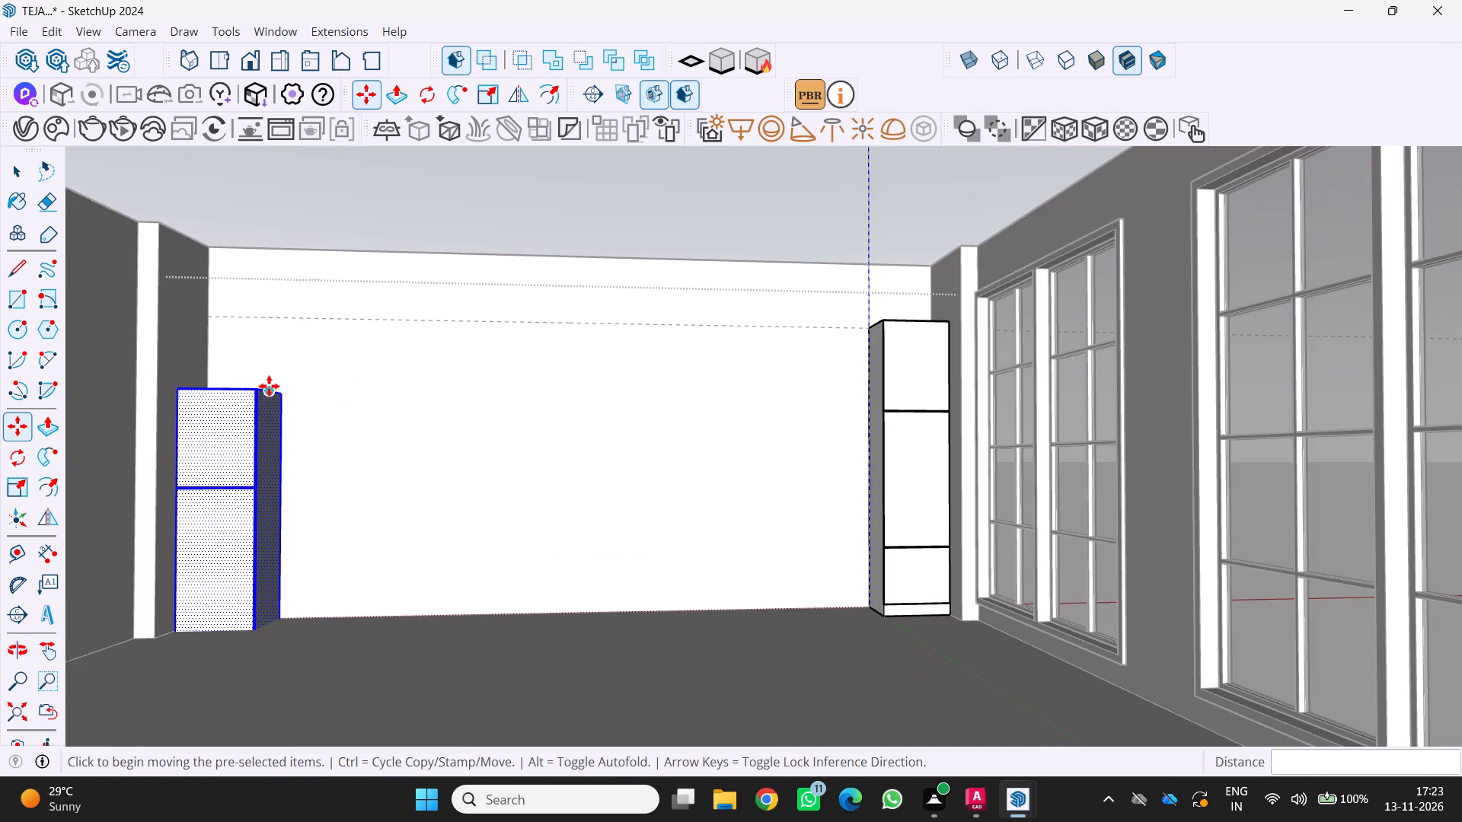
key(m)
click(279, 393)
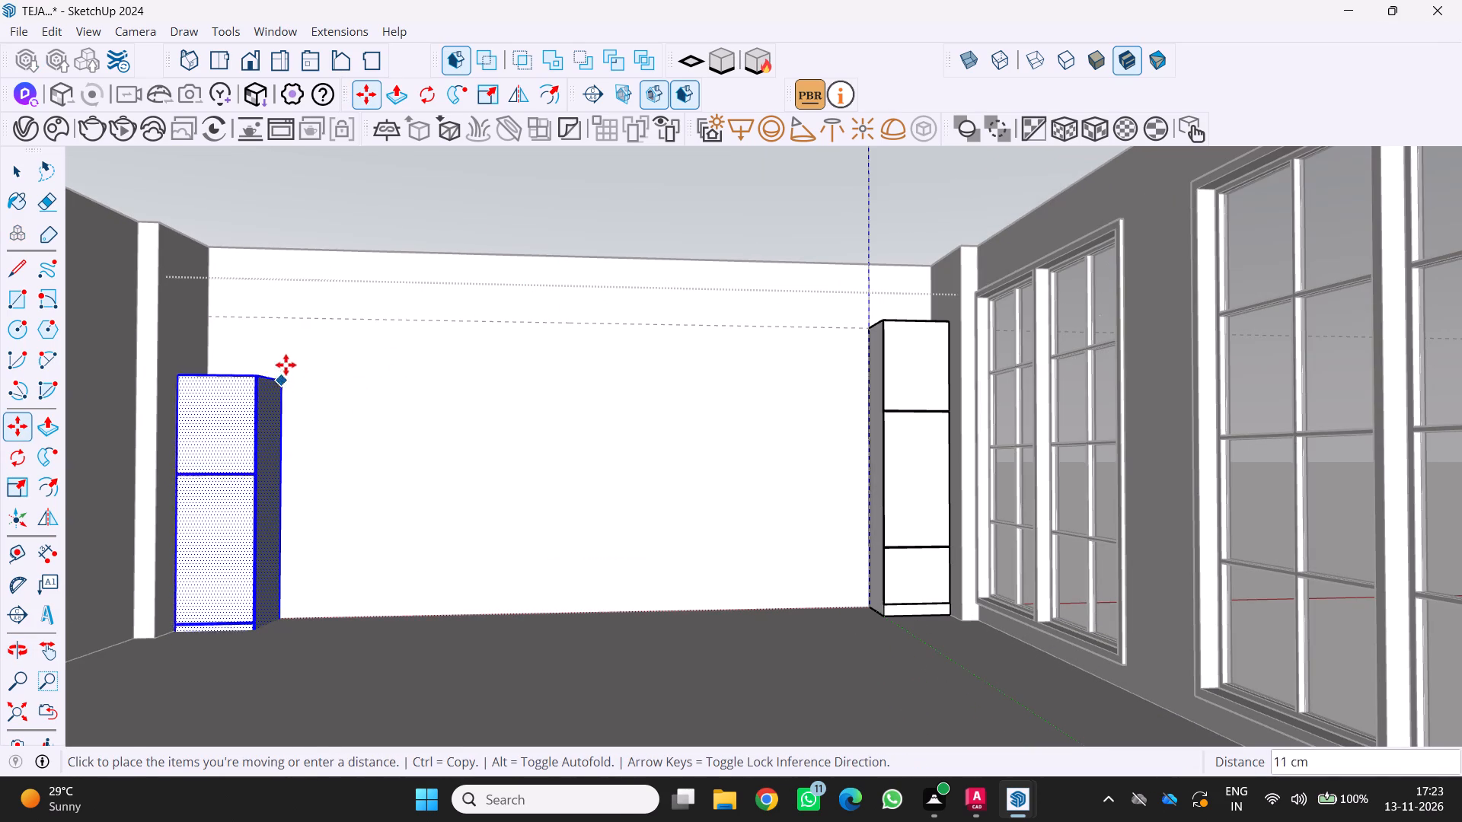
middle_drag(291, 318, 280, 387)
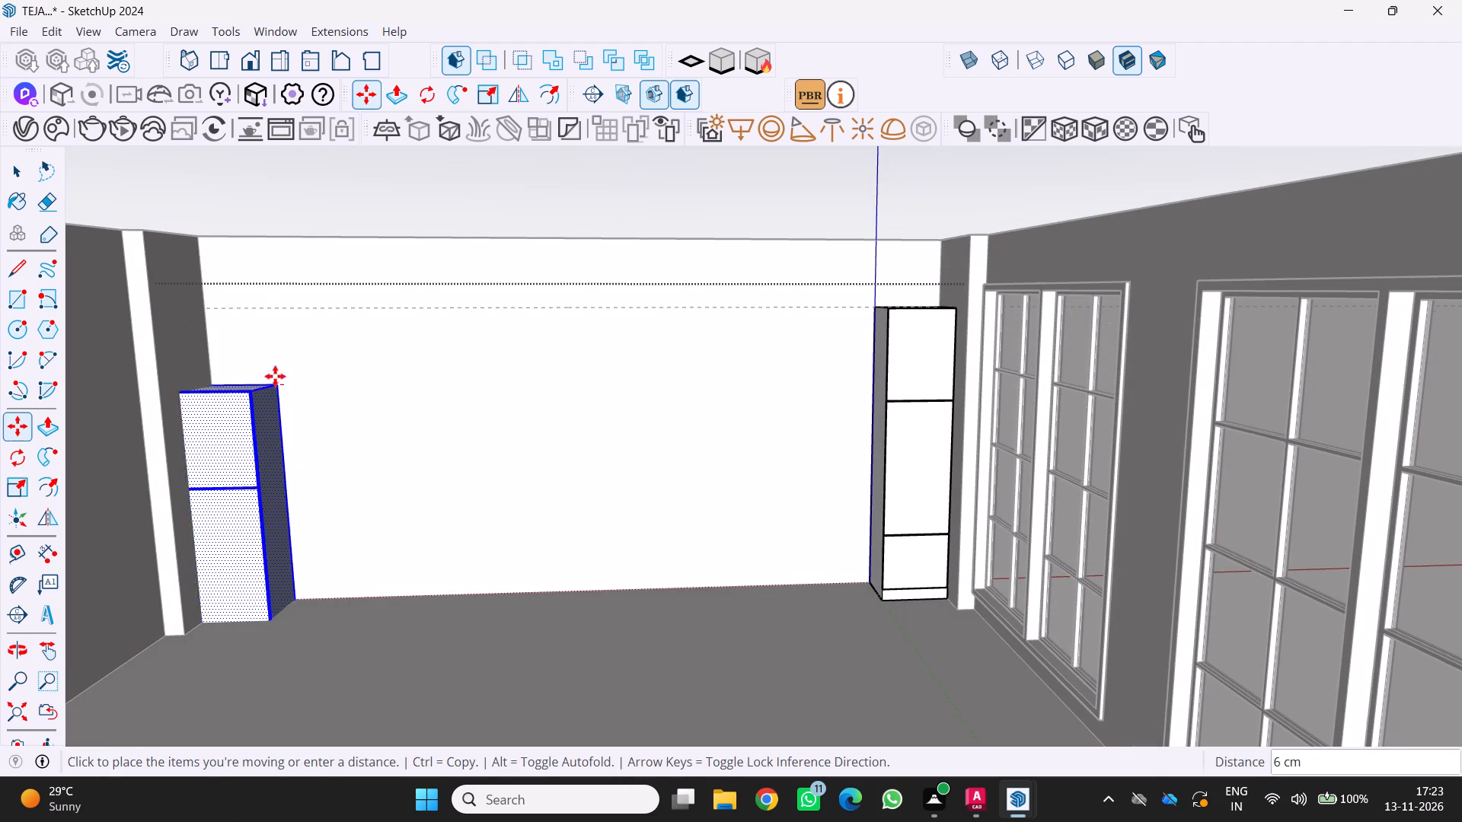
click(287, 303)
Copy the far-end cabinet back along the wall so it adjoins the open side of the window-side cabinet.
scroll(294, 349, down, 2)
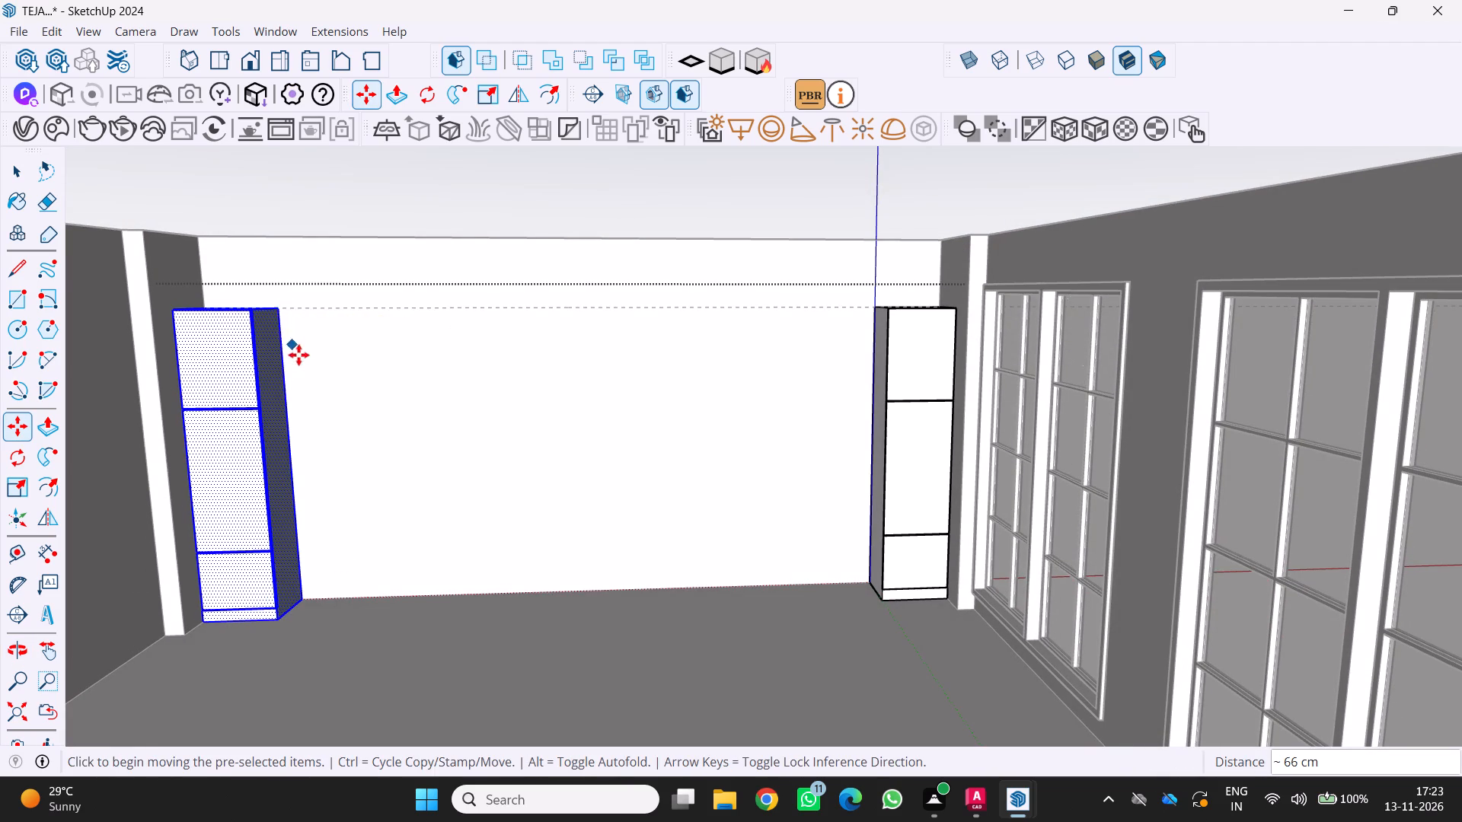
scroll(298, 355, down, 3)
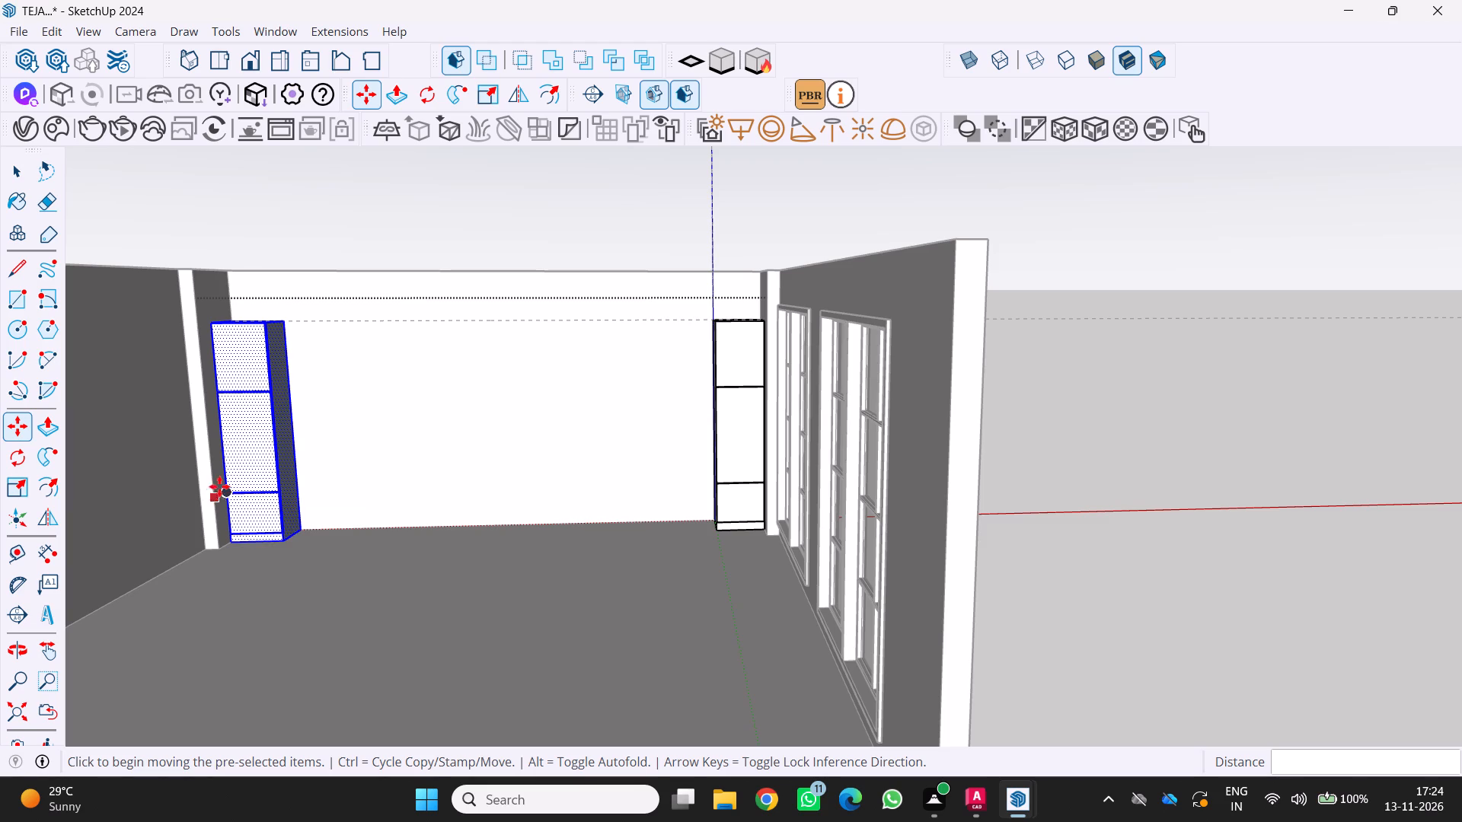
scroll(221, 489, down, 5)
middle_drag(278, 512, 324, 516)
middle_click(327, 513)
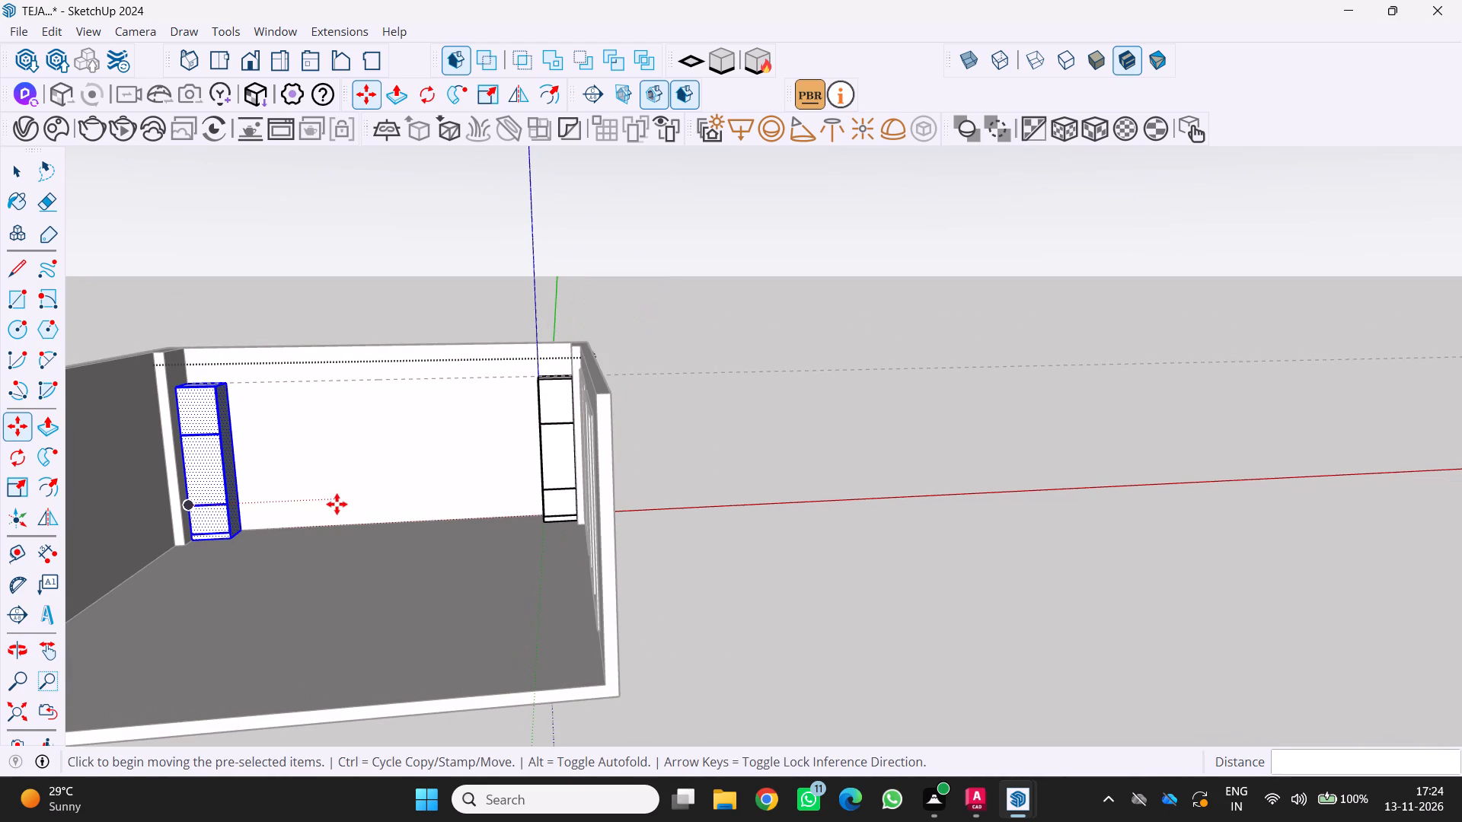
key(m)
scroll(244, 421, up, 3)
middle_drag(234, 403, 241, 430)
middle_click(241, 430)
scroll(196, 378, up, 7)
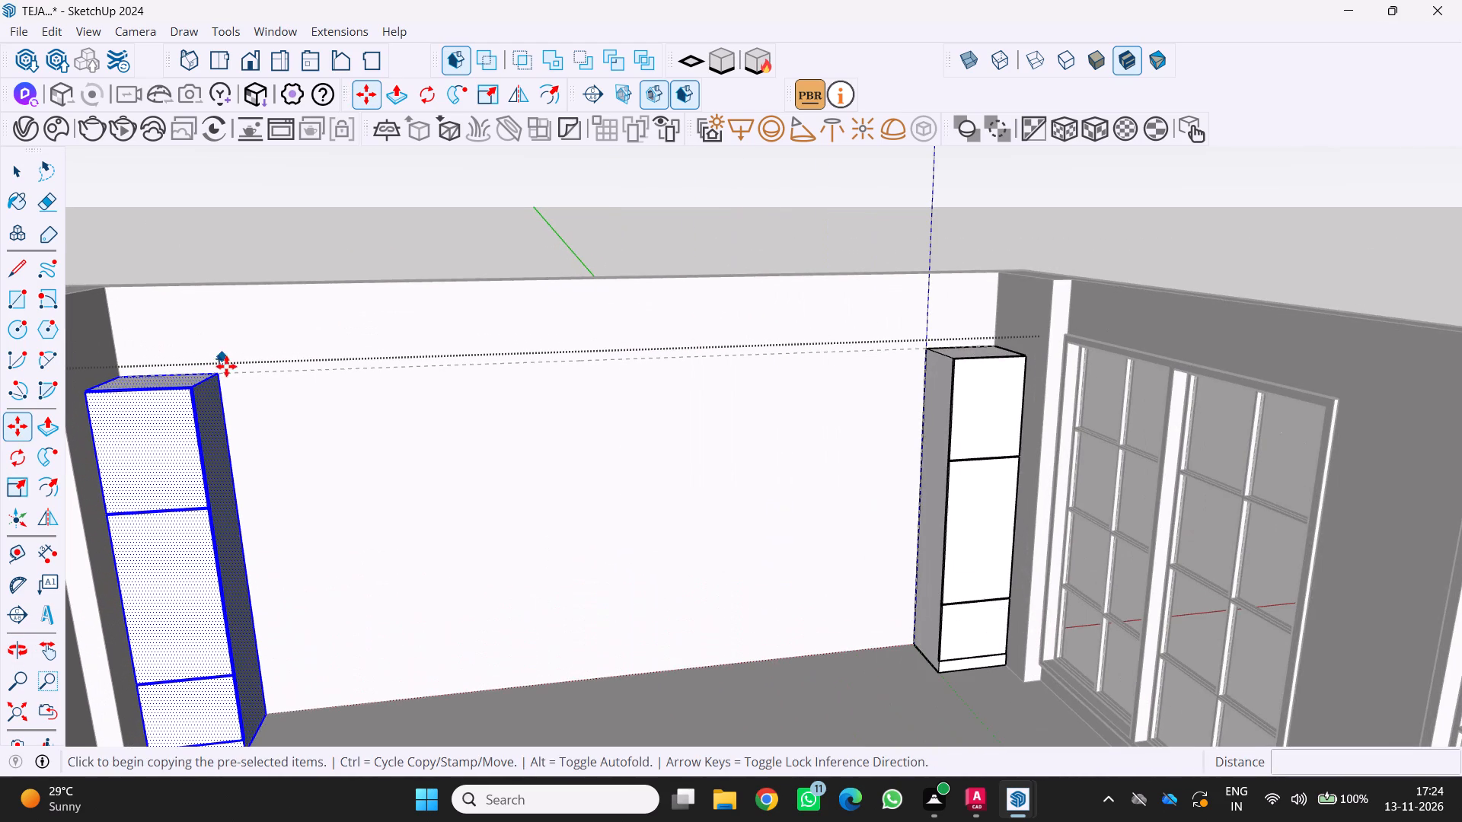
click(220, 370)
scroll(343, 384, down, 4)
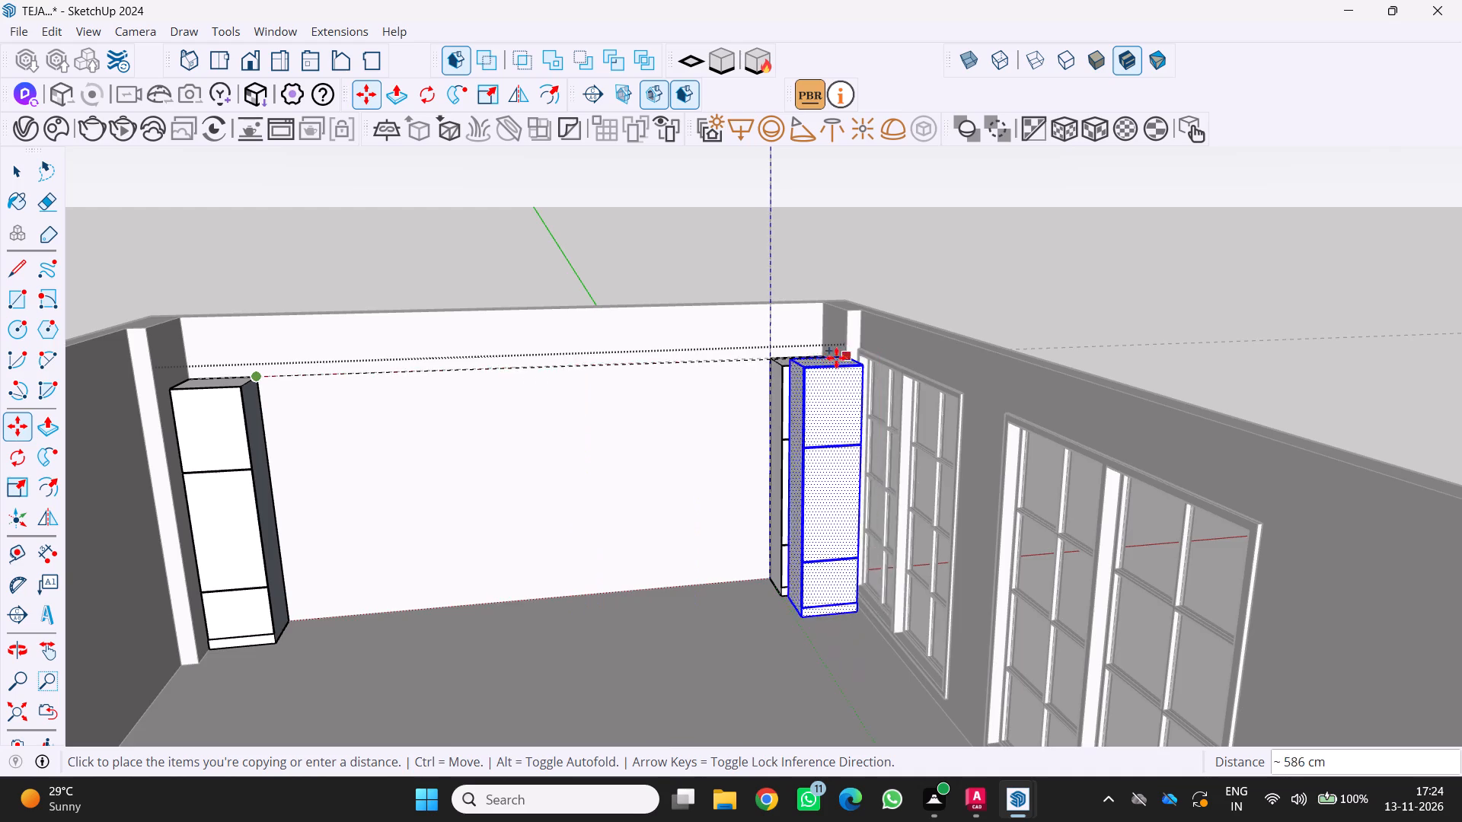
scroll(796, 360, up, 6)
click(765, 357)
Copy the selected cabinet one cabinet width along the back wall to make a third adjoining unit on the window side.
scroll(756, 397, down, 4)
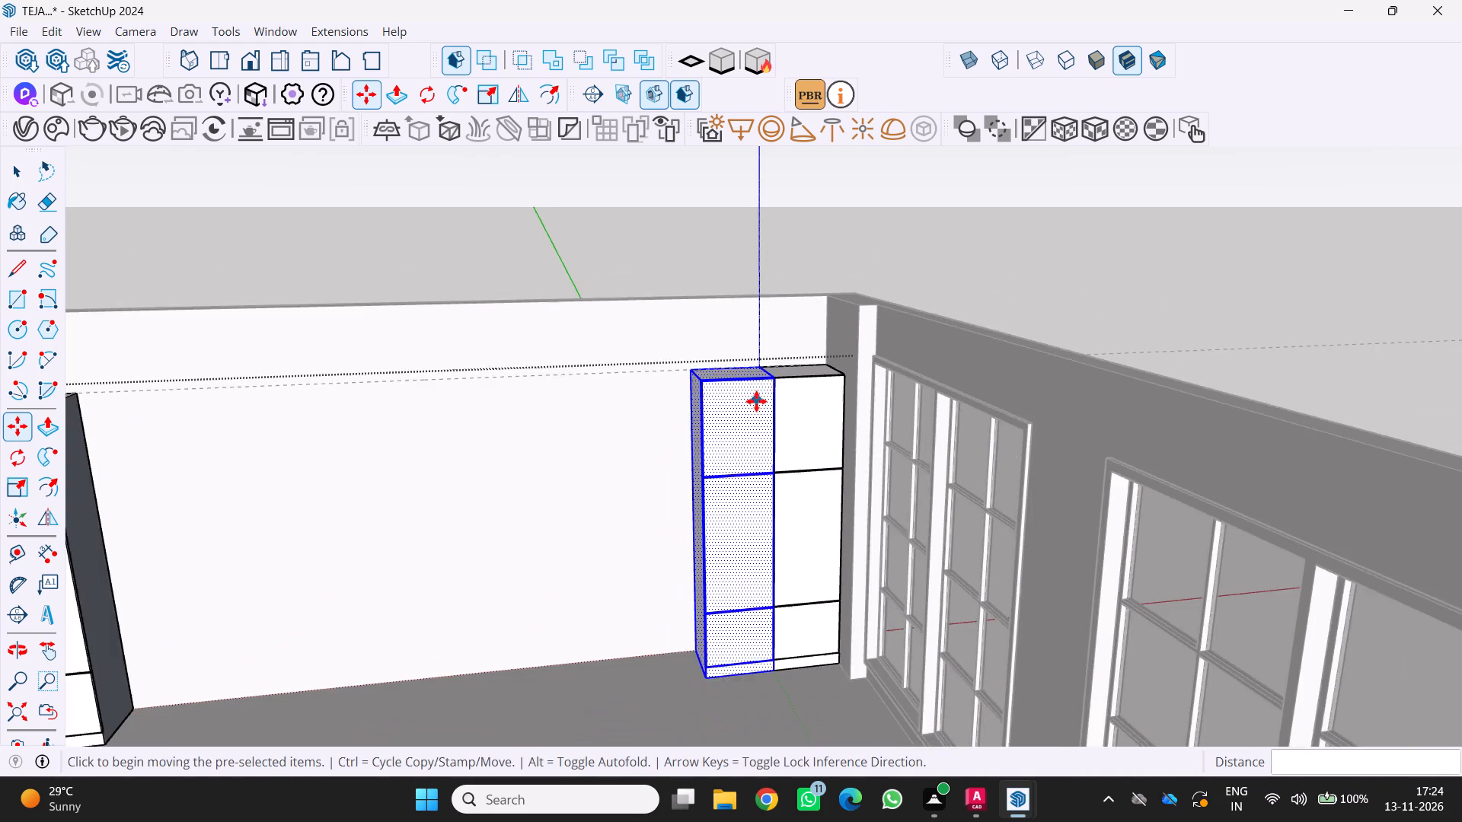
scroll(751, 403, down, 7)
middle_drag(541, 546, 448, 553)
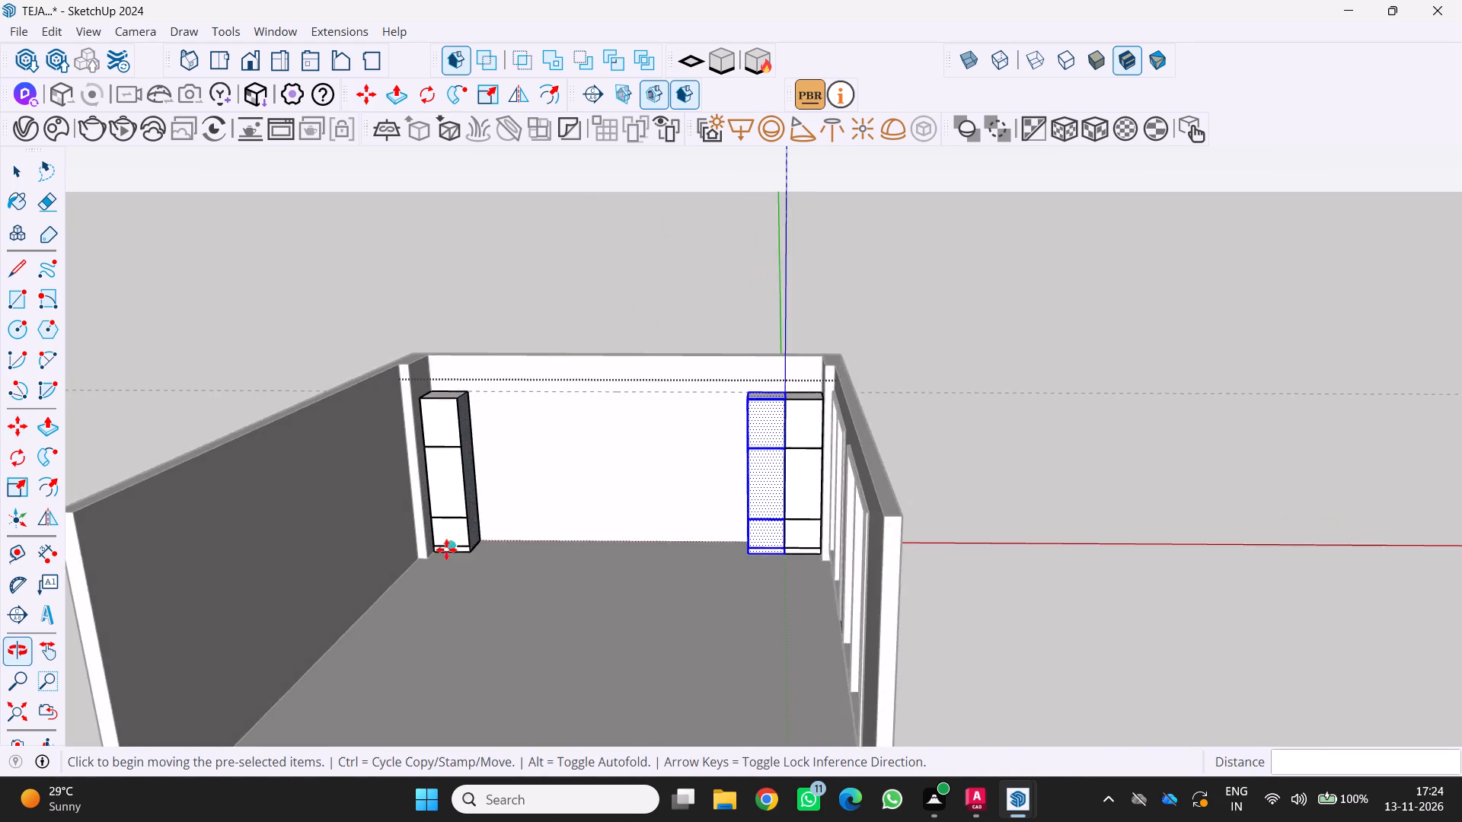
scroll(469, 550, up, 4)
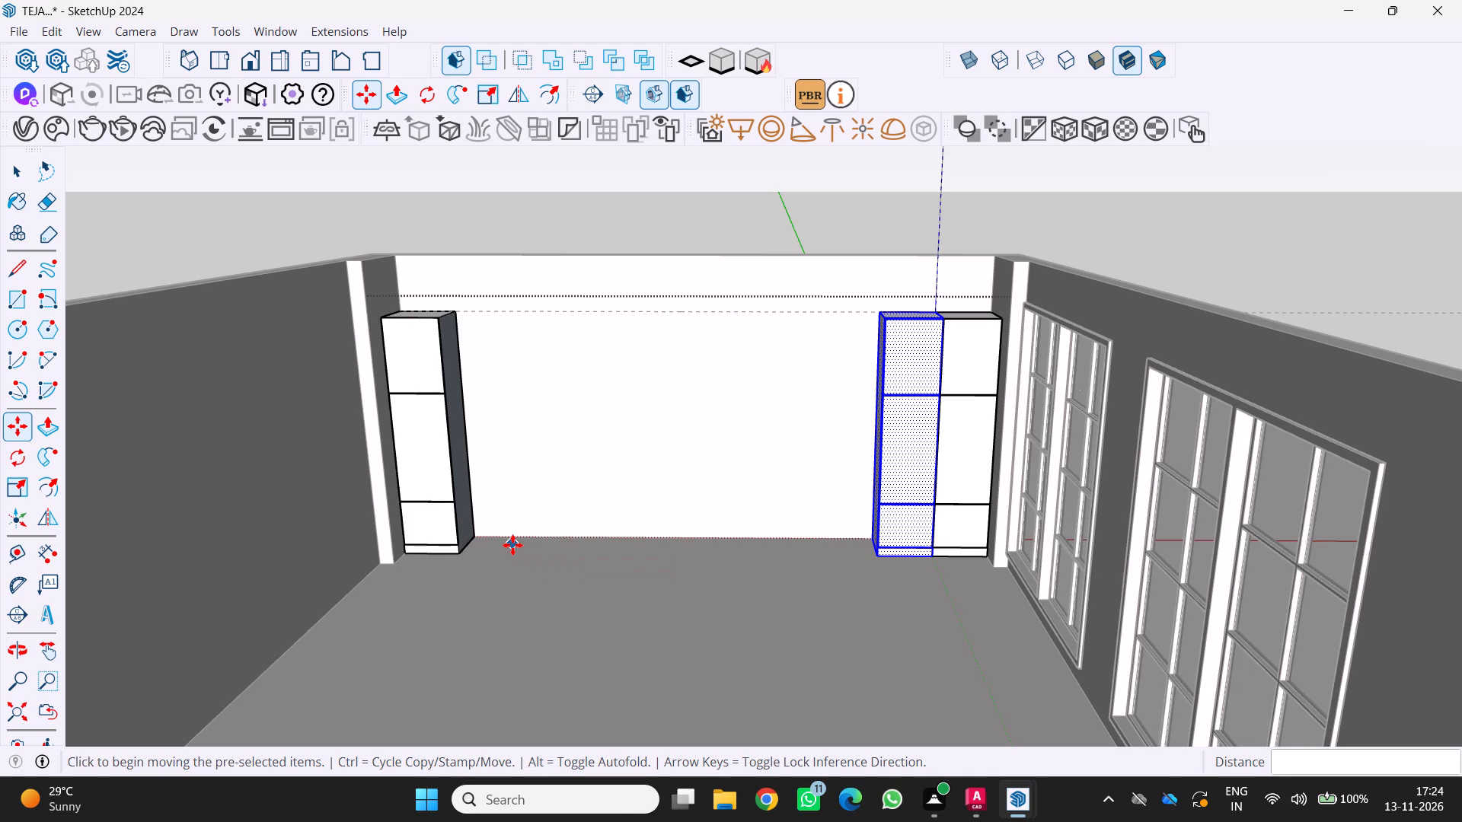
scroll(528, 545, down, 3)
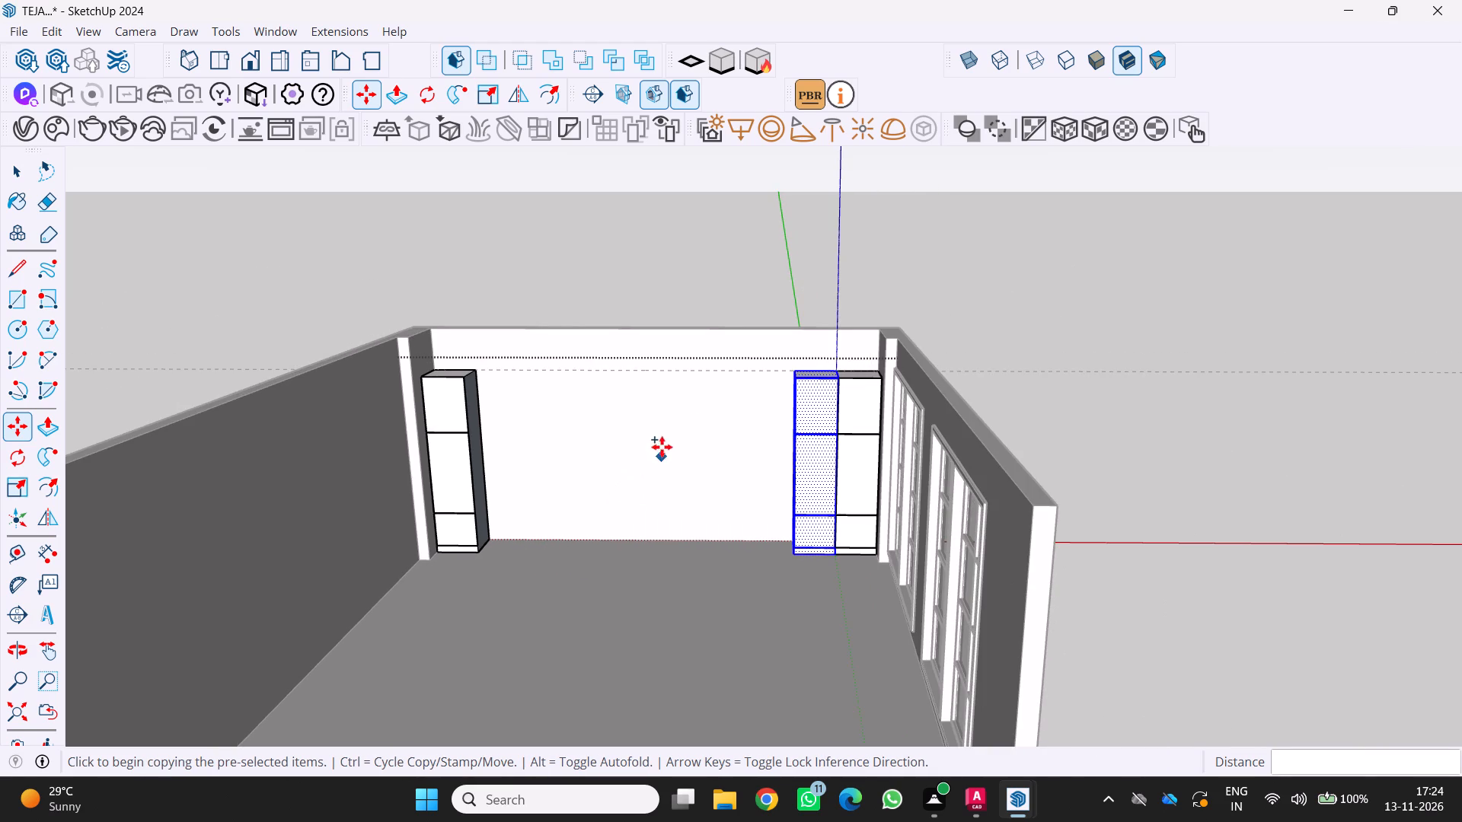
scroll(771, 386, up, 5)
middle_drag(803, 387, 808, 429)
scroll(899, 303, up, 9)
scroll(854, 386, up, 2)
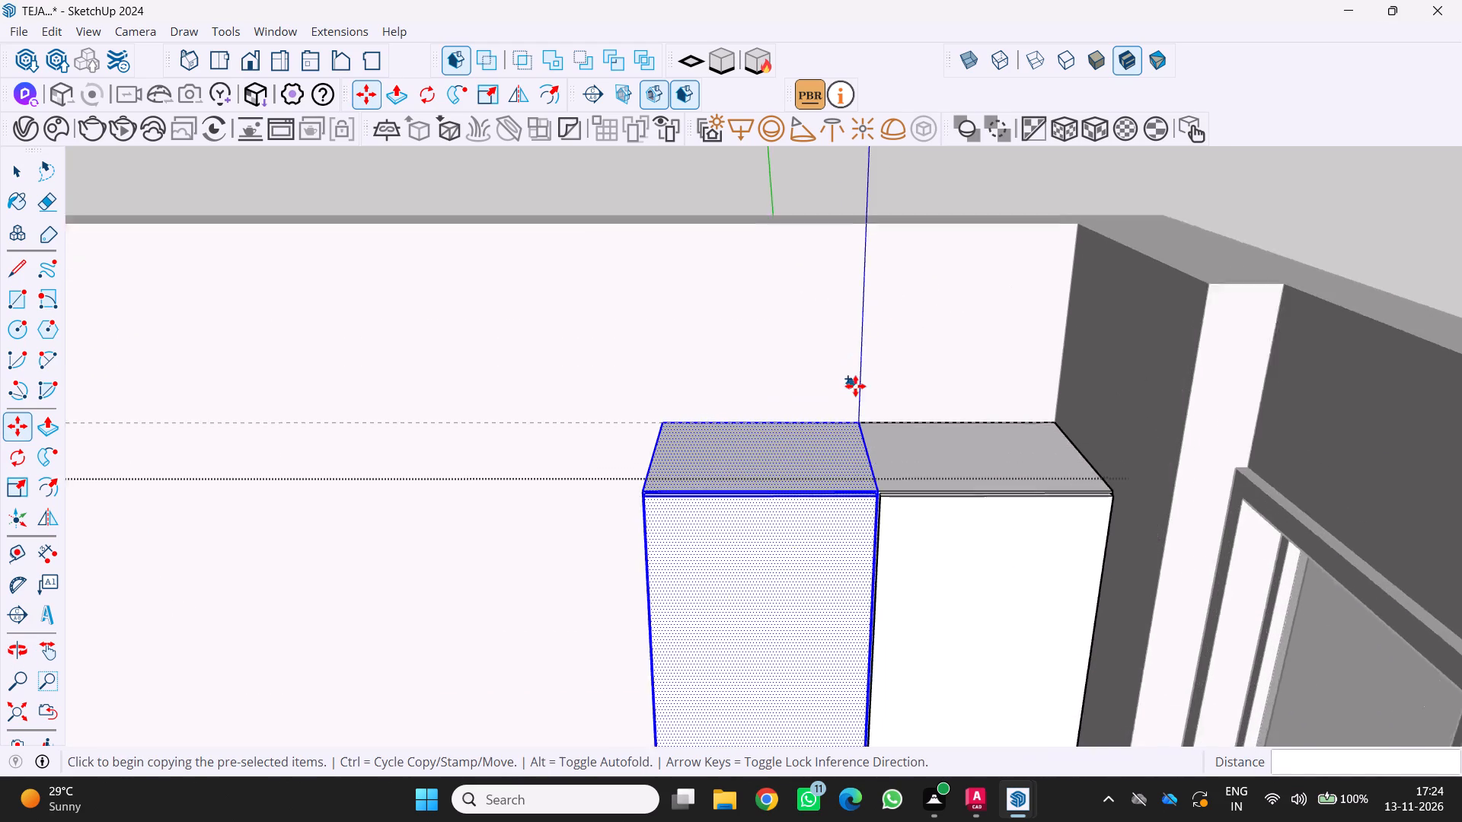
scroll(855, 386, up, 1)
click(860, 429)
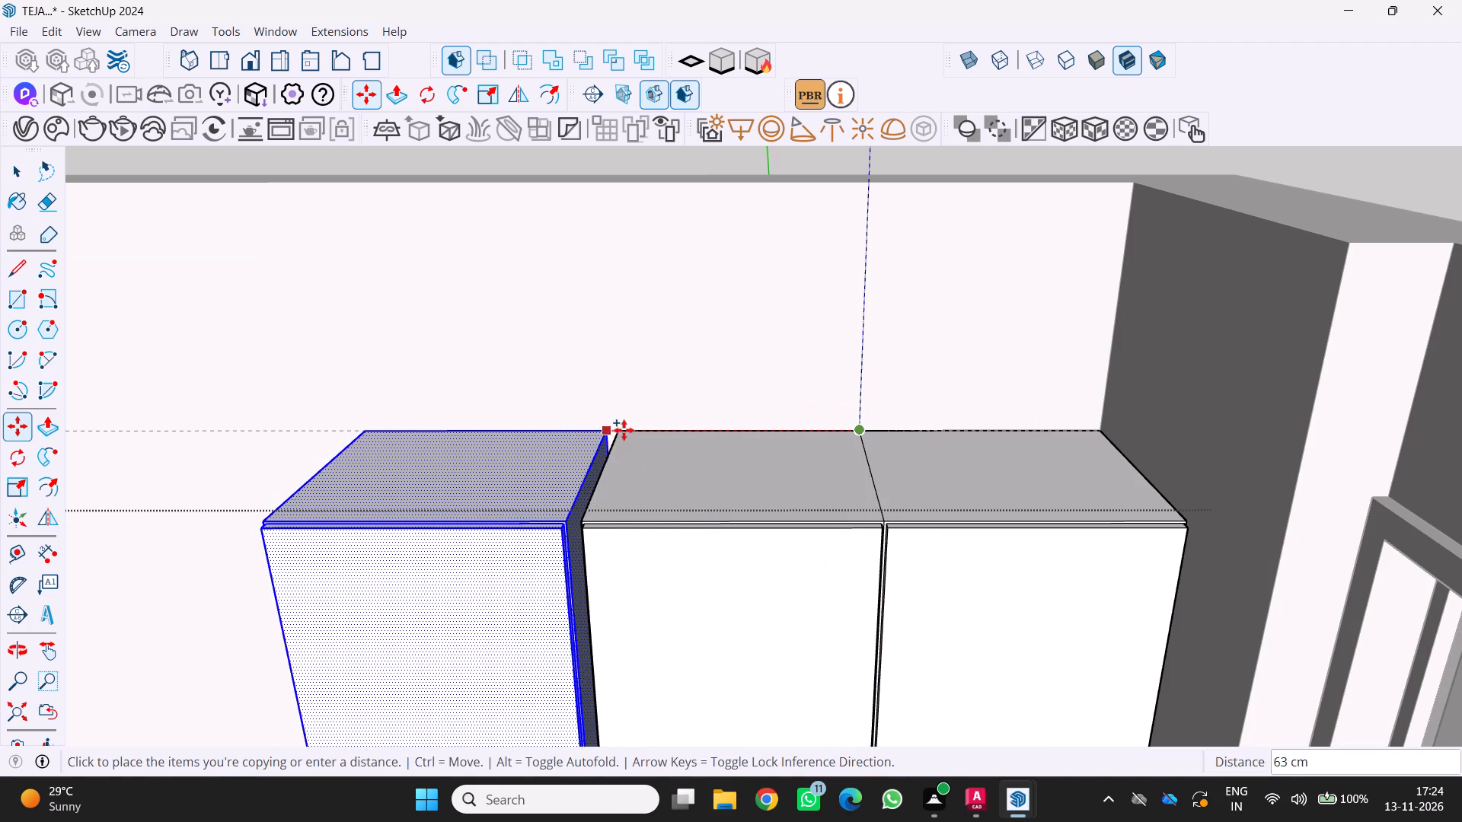
drag(624, 429, 634, 427)
Copy the third window-side cabinet about 398 cm along the back wall so it adjoins the cabinet at the far column.
scroll(672, 431, down, 12)
scroll(735, 445, down, 2)
middle_drag(734, 445, 766, 404)
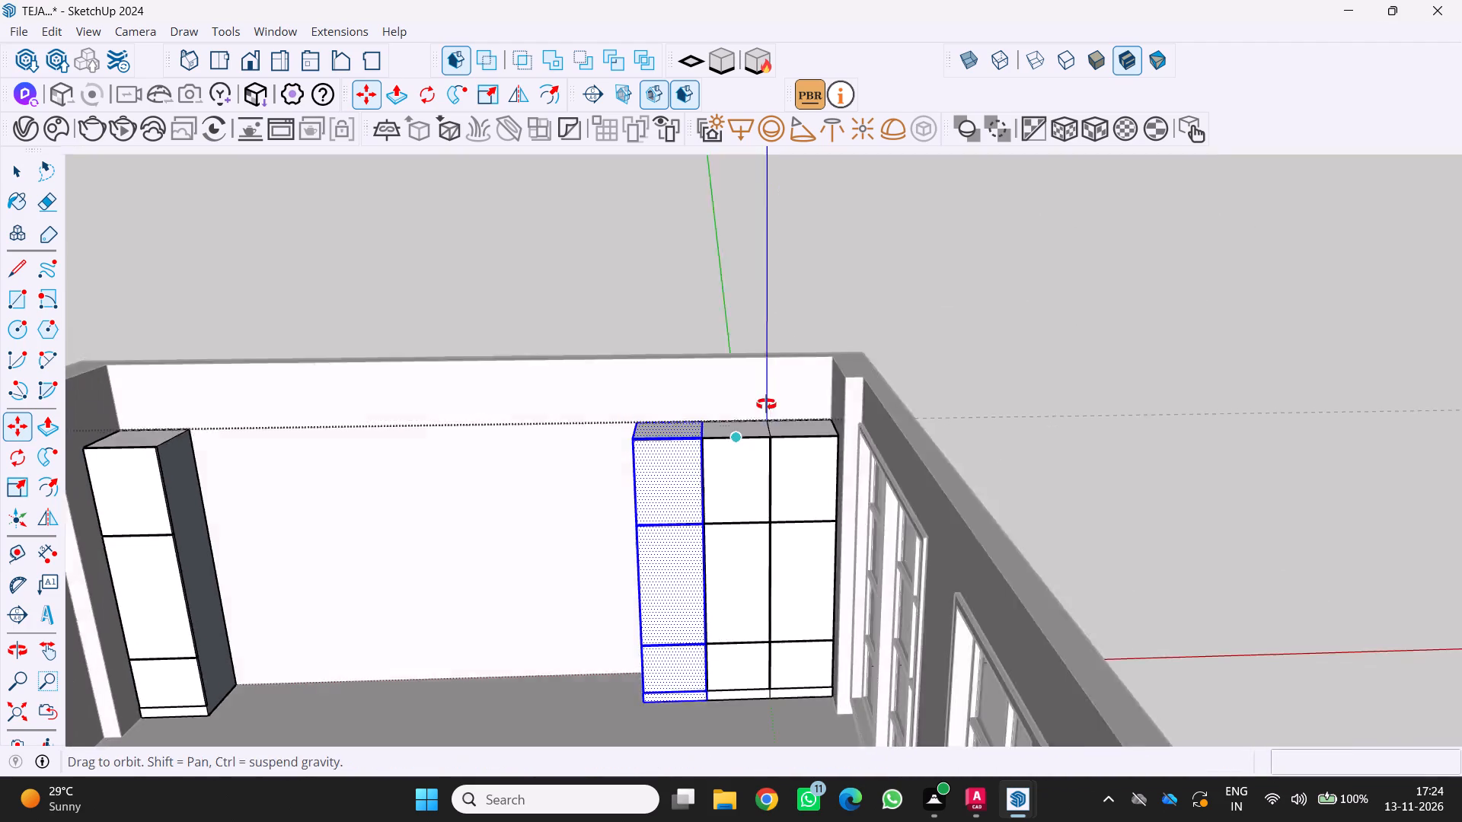
middle_drag(766, 404, 778, 385)
scroll(779, 386, down, 4)
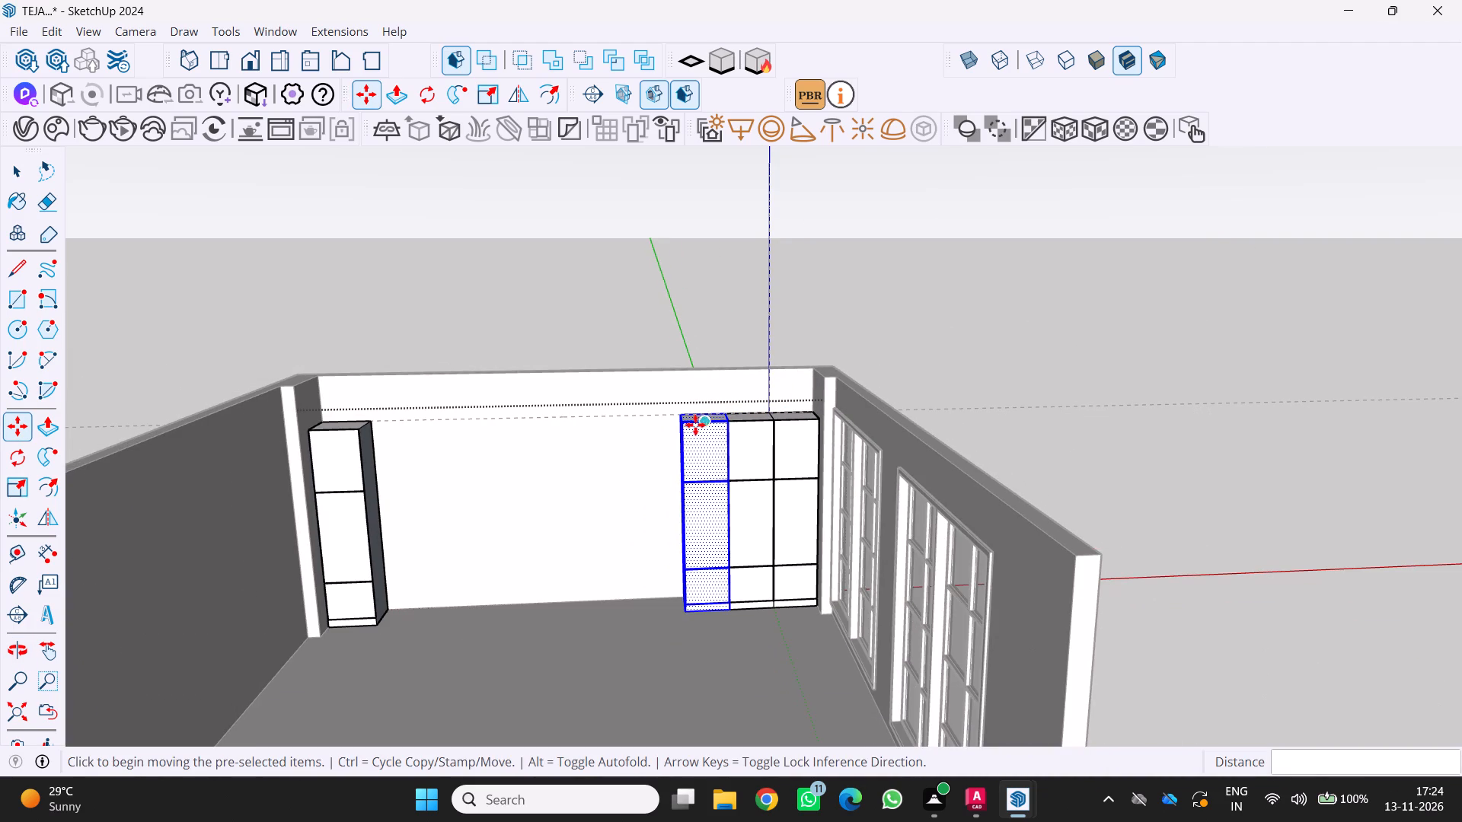
key(m)
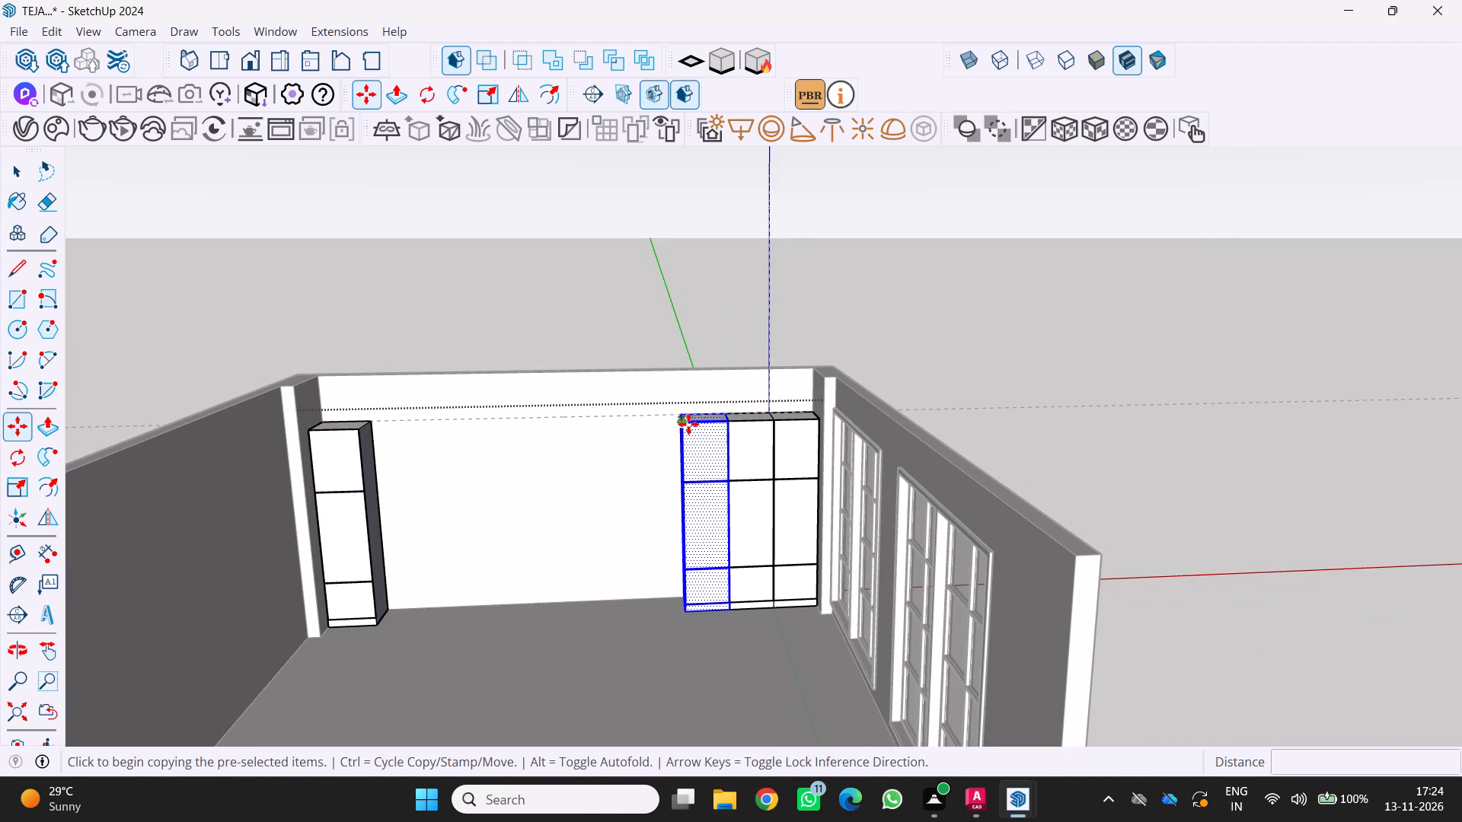
scroll(688, 422, up, 5)
middle_drag(745, 404, 745, 446)
scroll(747, 405, up, 2)
click(736, 403)
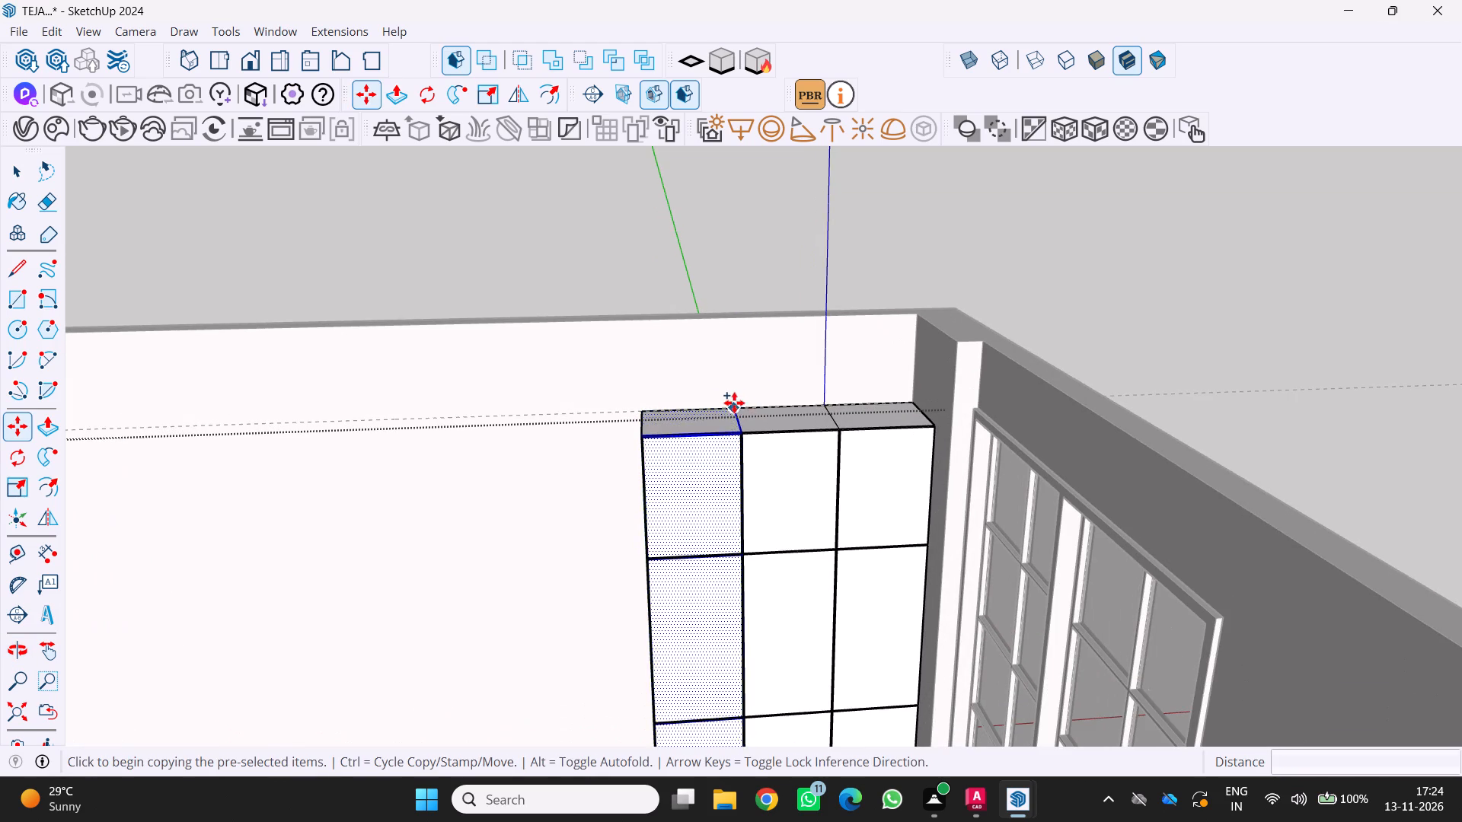
scroll(709, 400, down, 4)
scroll(494, 422, down, 1)
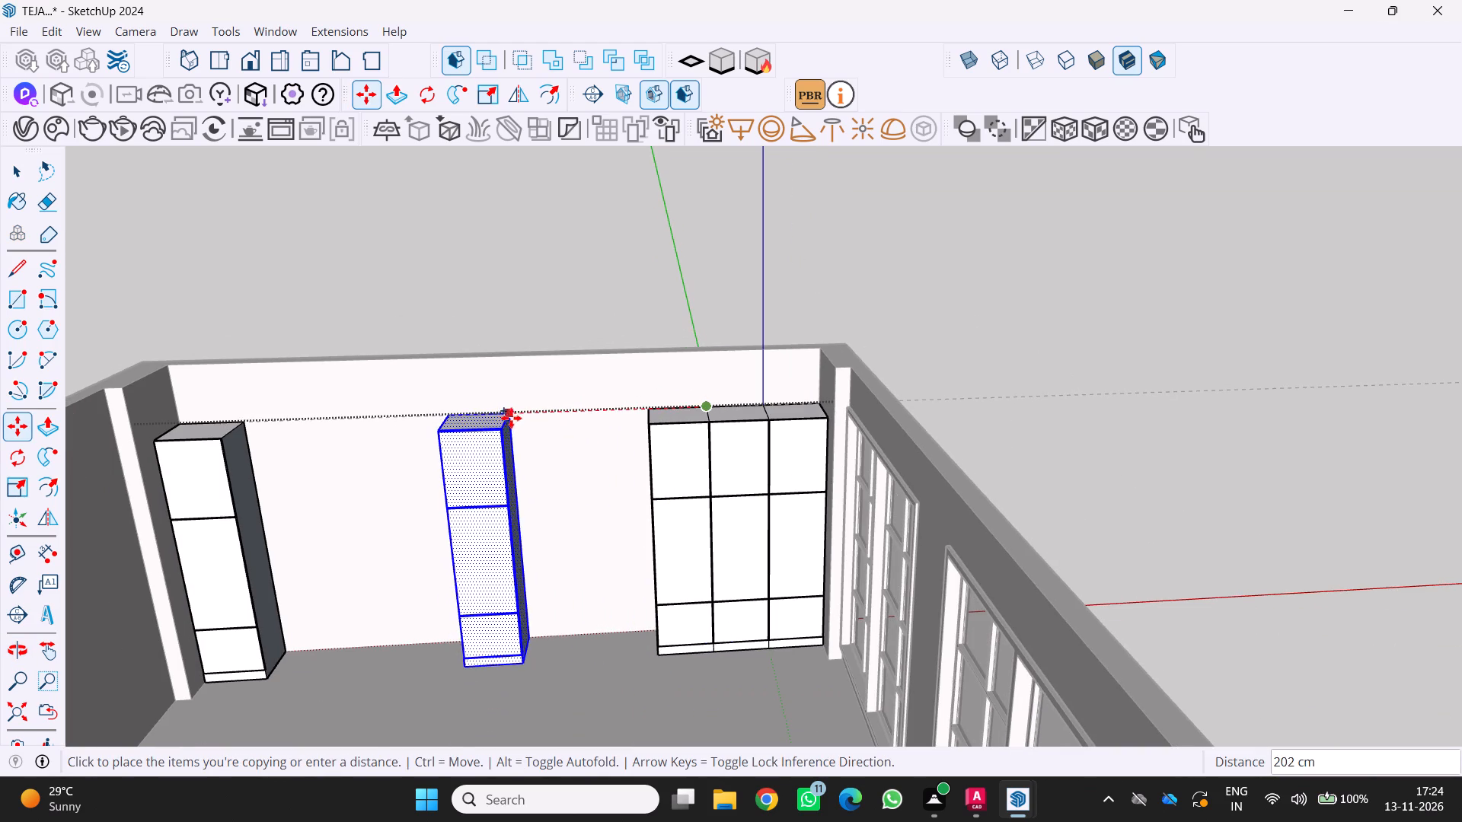
middle_drag(512, 418, 784, 429)
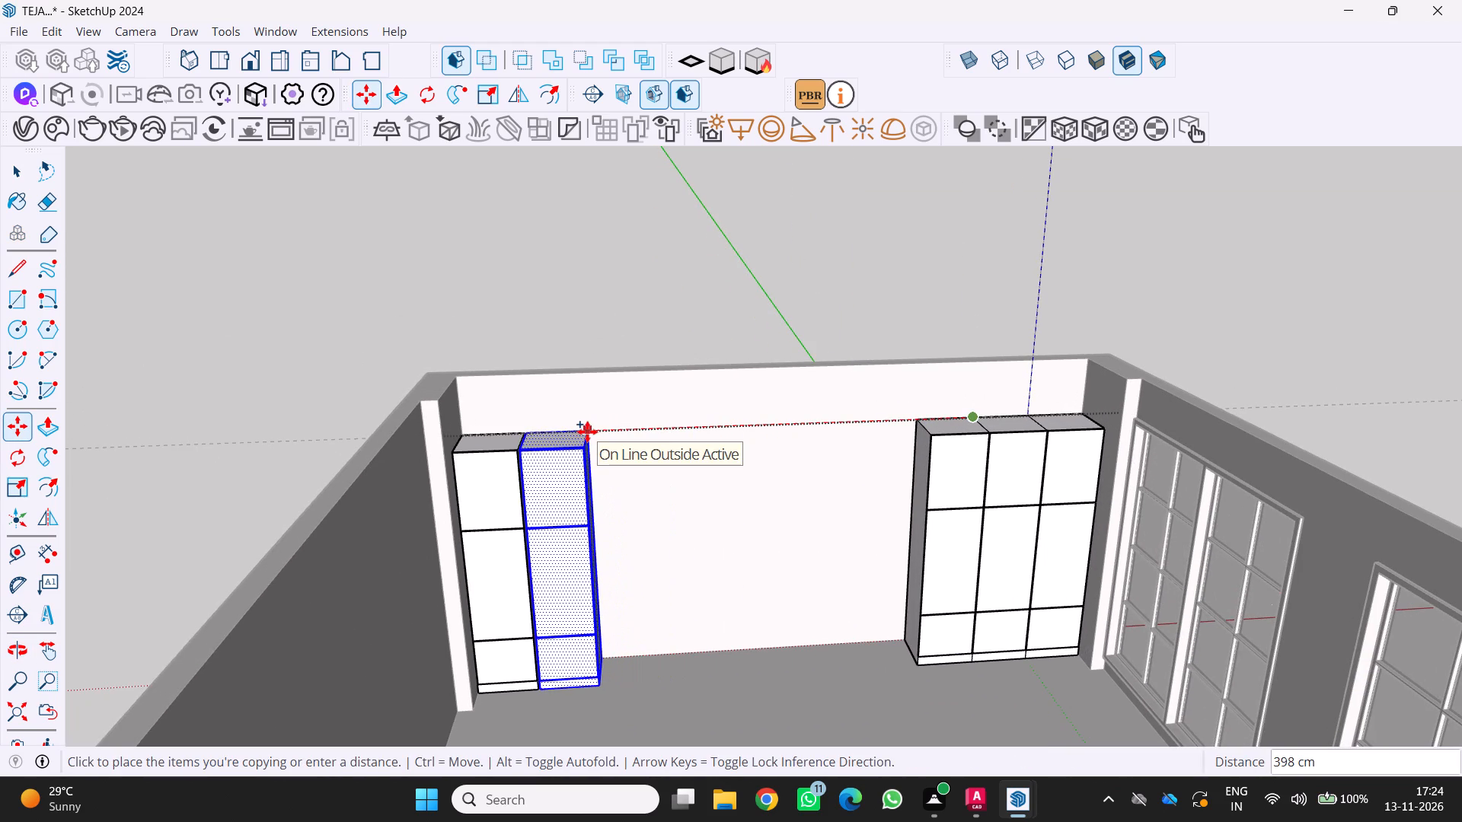
click(585, 432)
scroll(538, 473, down, 1)
middle_drag(488, 428, 517, 486)
scroll(531, 455, up, 2)
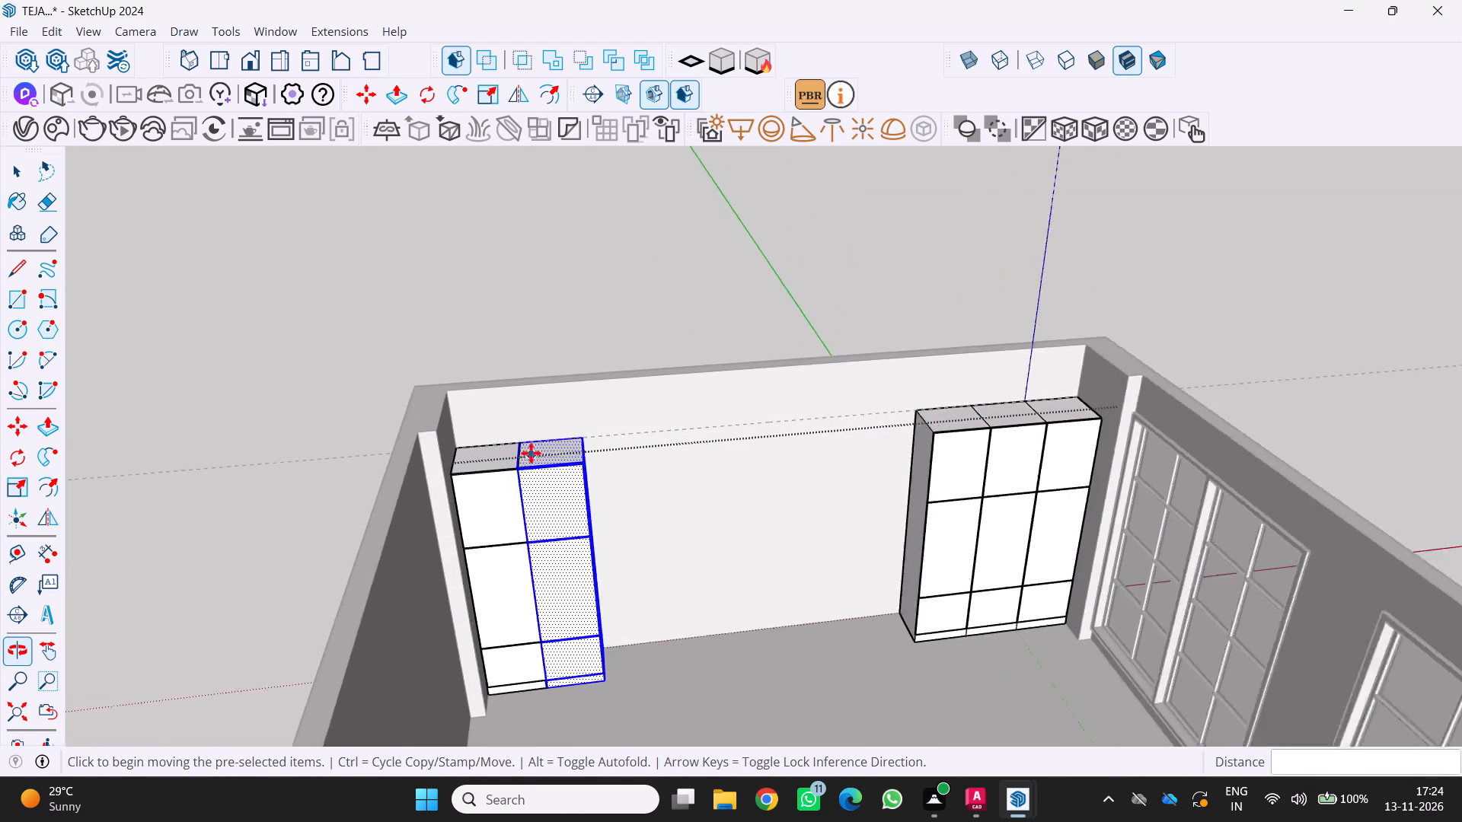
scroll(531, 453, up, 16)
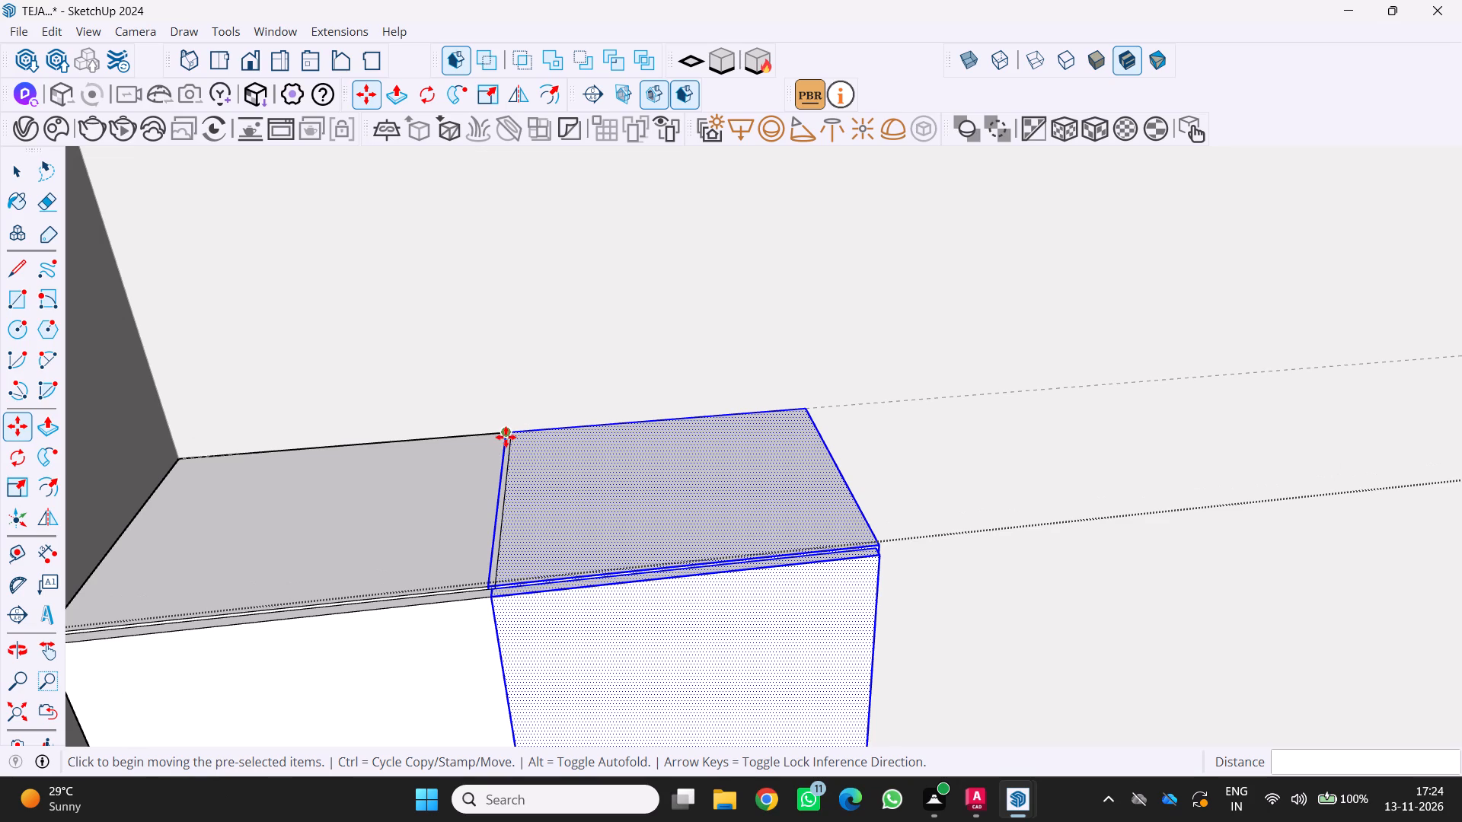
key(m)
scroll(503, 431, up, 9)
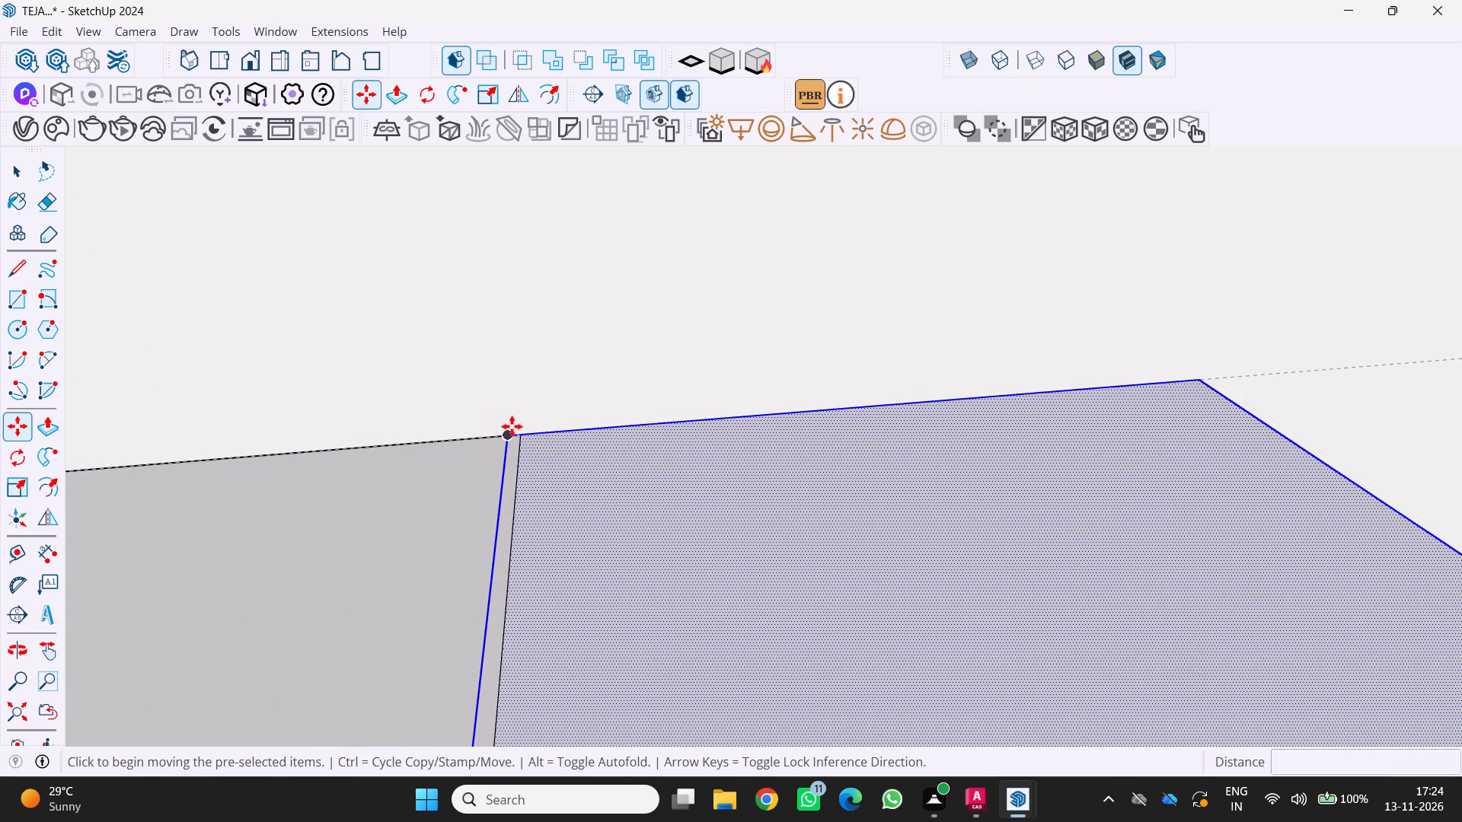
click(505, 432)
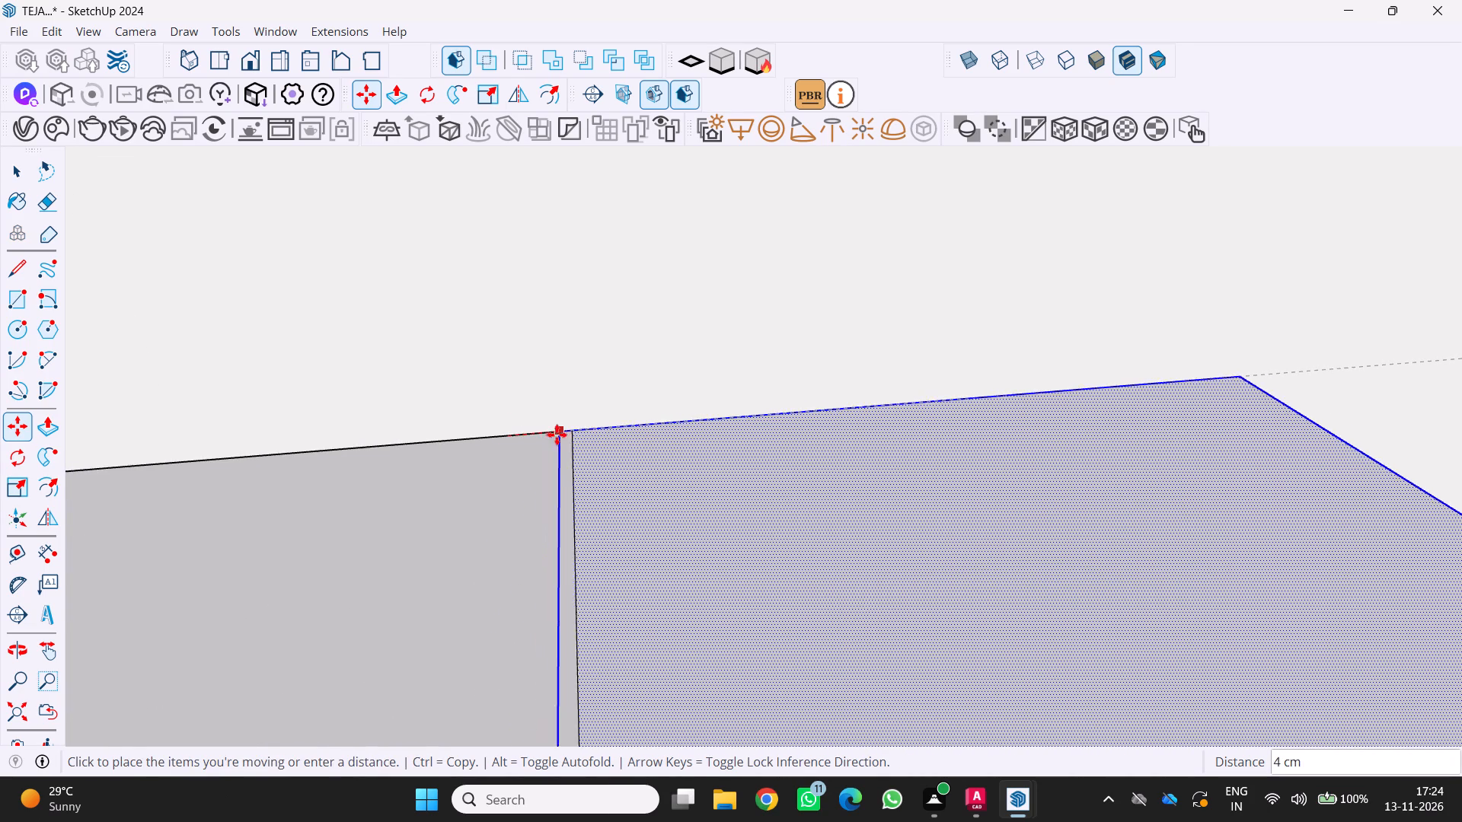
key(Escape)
Undo the last cabinet copy beside the far-column cabinet.
scroll(624, 427, down, 3)
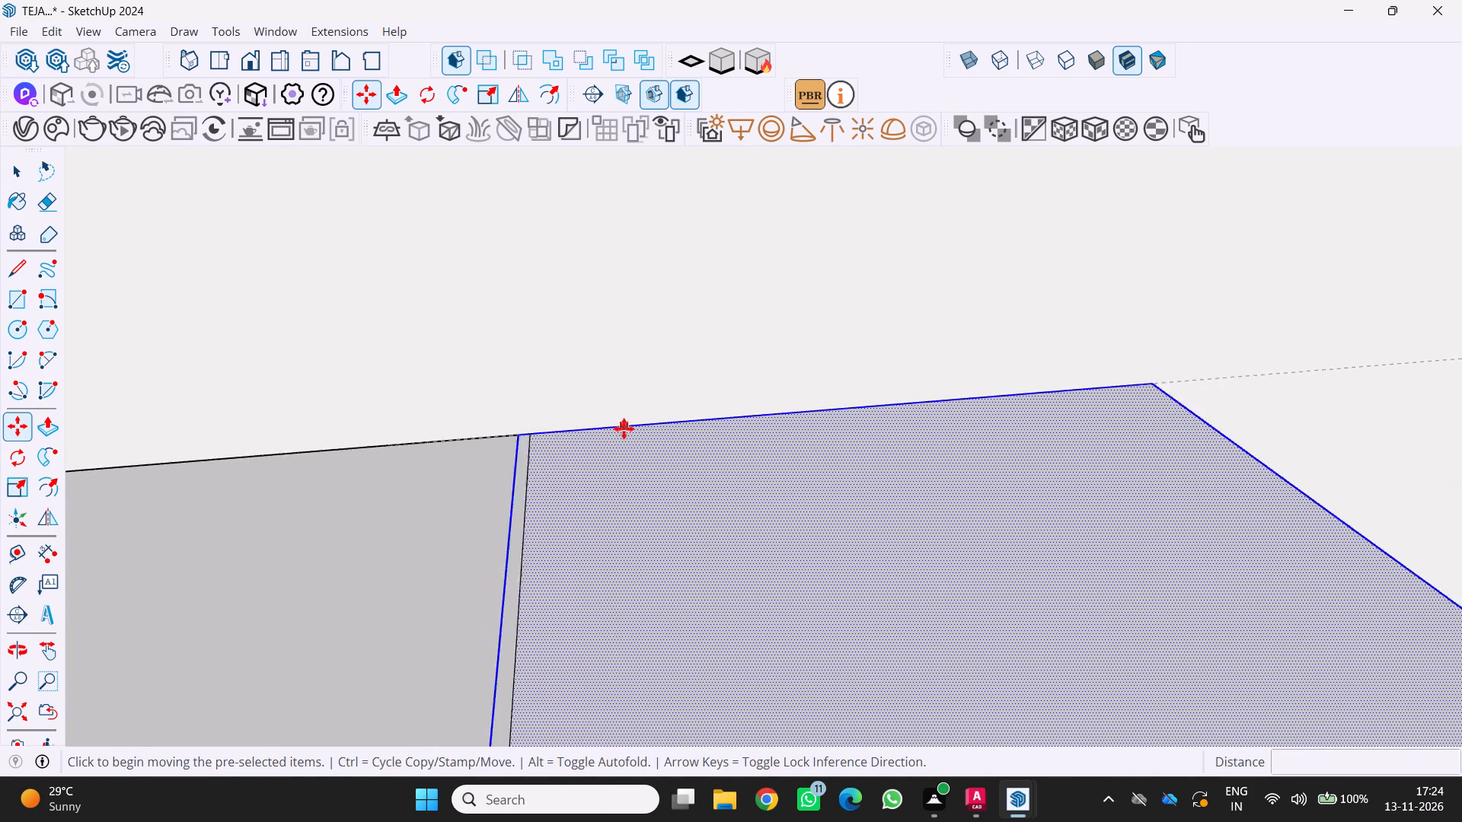
scroll(624, 429, down, 11)
scroll(603, 464, up, 1)
middle_drag(608, 476, 561, 463)
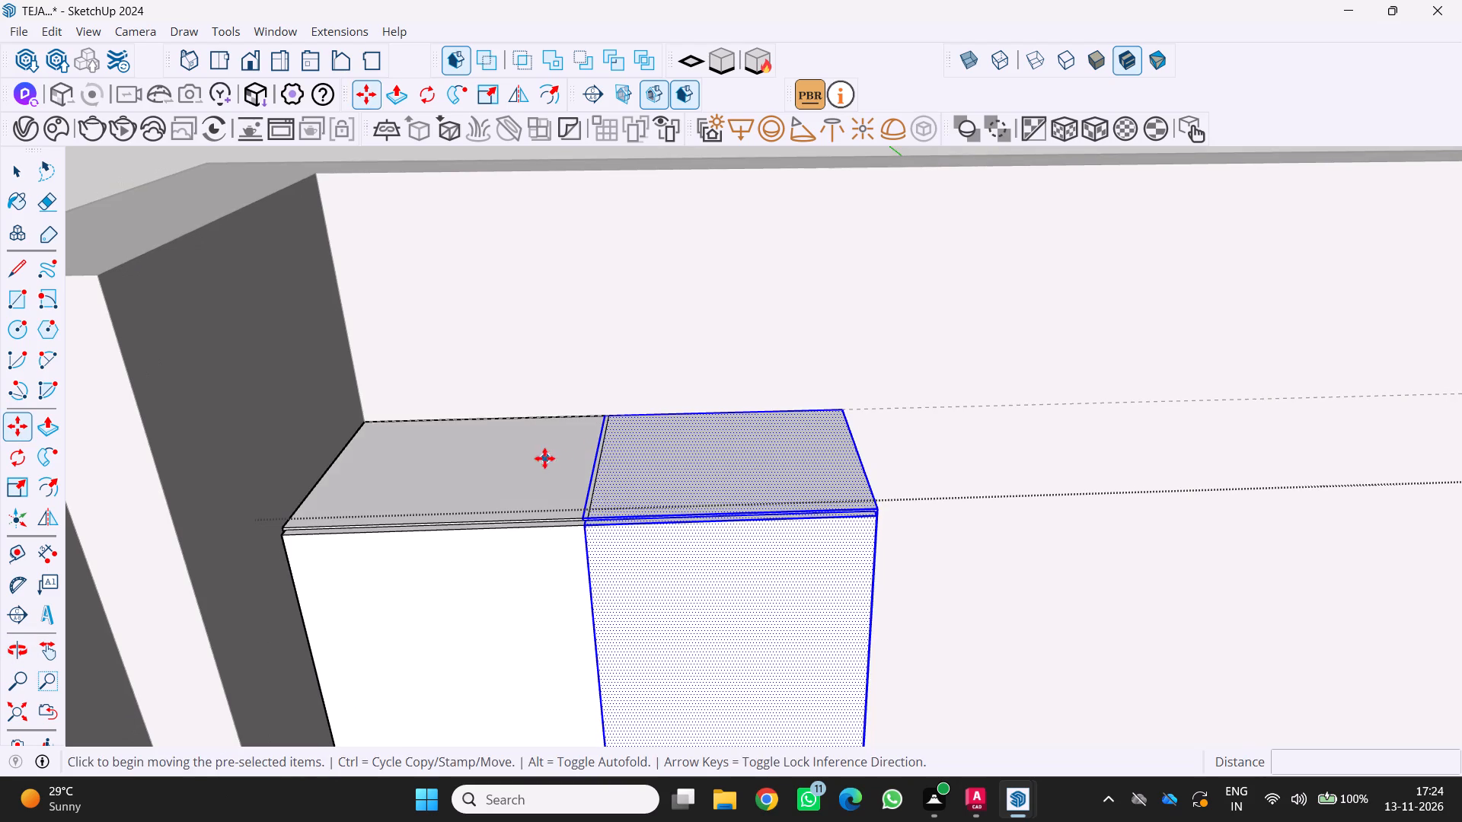
middle_drag(544, 460, 569, 338)
scroll(619, 458, down, 2)
middle_drag(616, 460, 543, 425)
scroll(543, 425, down, 3)
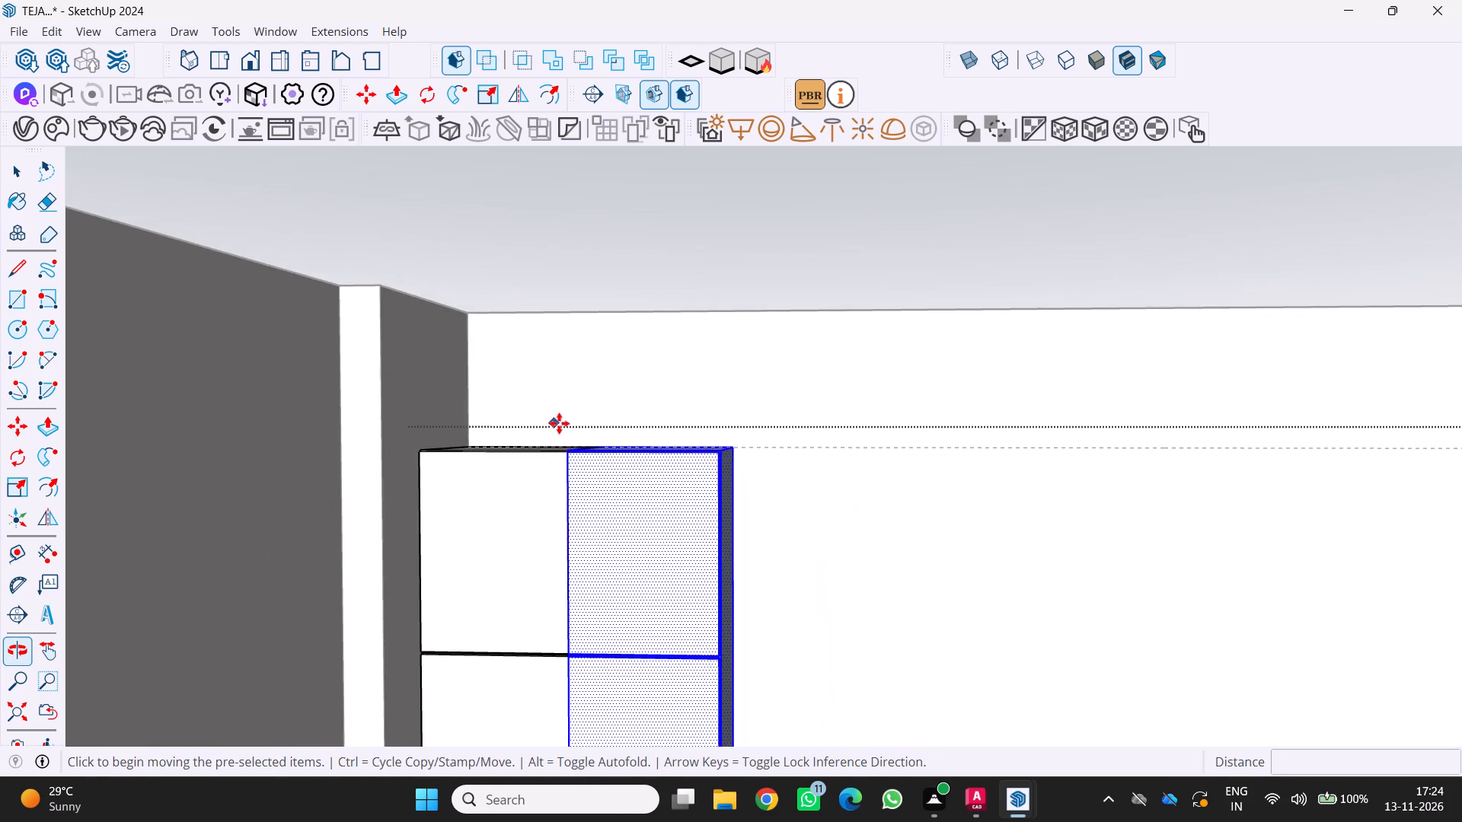
scroll(559, 423, down, 3)
middle_drag(554, 436, 567, 479)
scroll(568, 475, down, 6)
scroll(572, 475, up, 1)
middle_drag(570, 481, 538, 581)
middle_click(538, 581)
scroll(527, 483, up, 2)
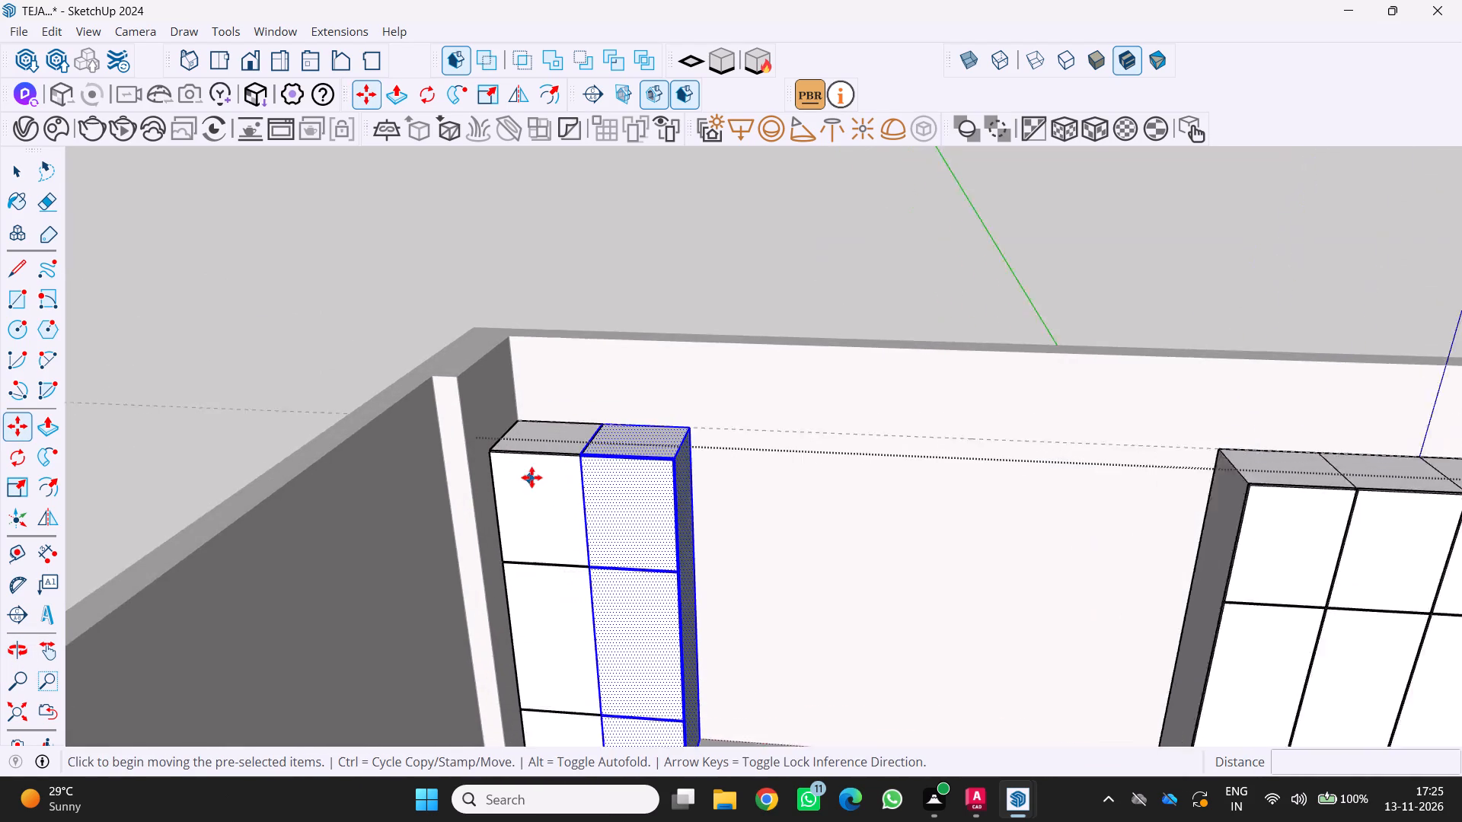
scroll(531, 477, up, 6)
middle_drag(539, 459, 615, 530)
scroll(644, 422, up, 1)
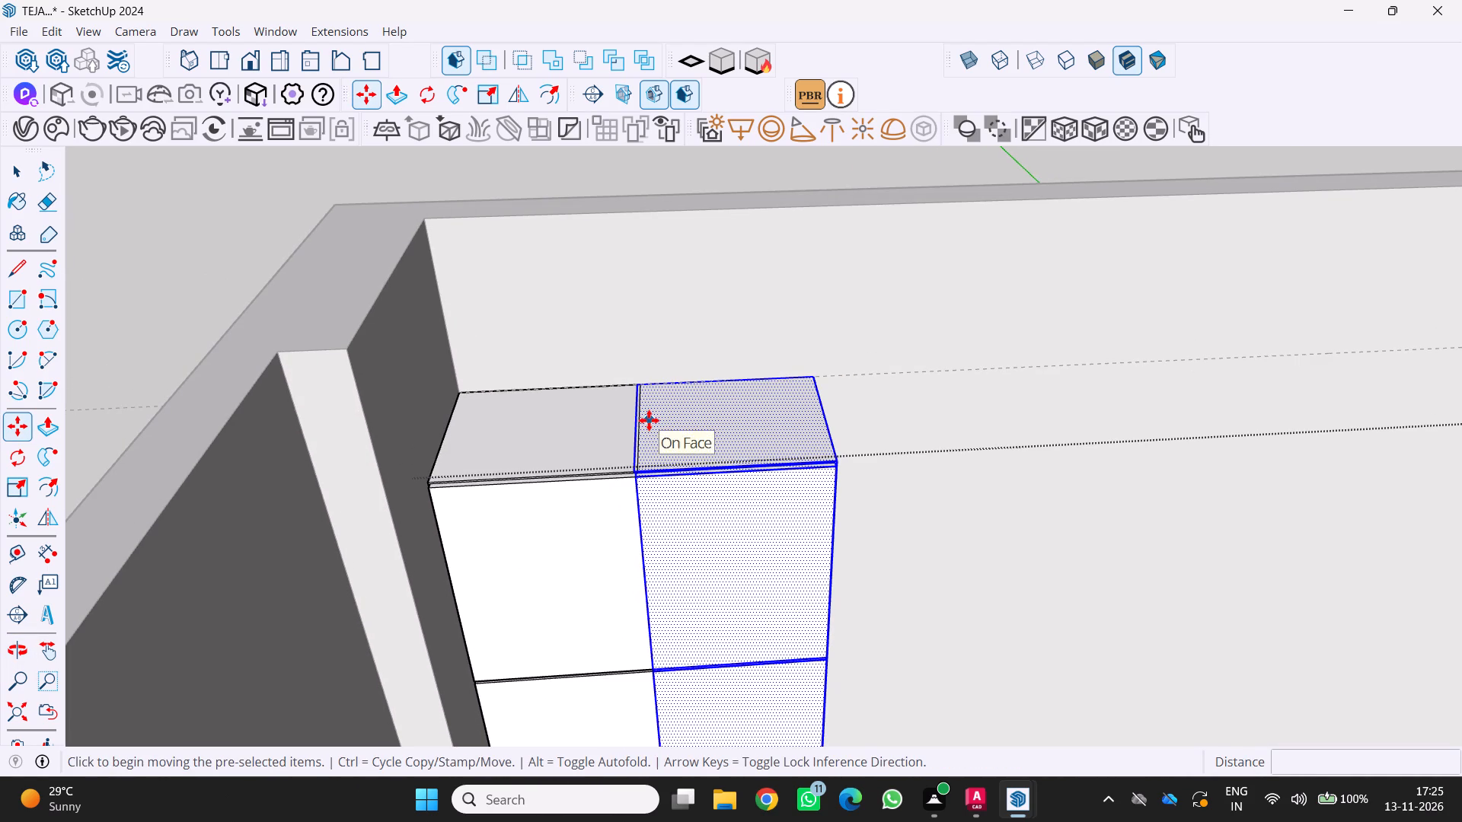
key(space)
scroll(637, 390, up, 10)
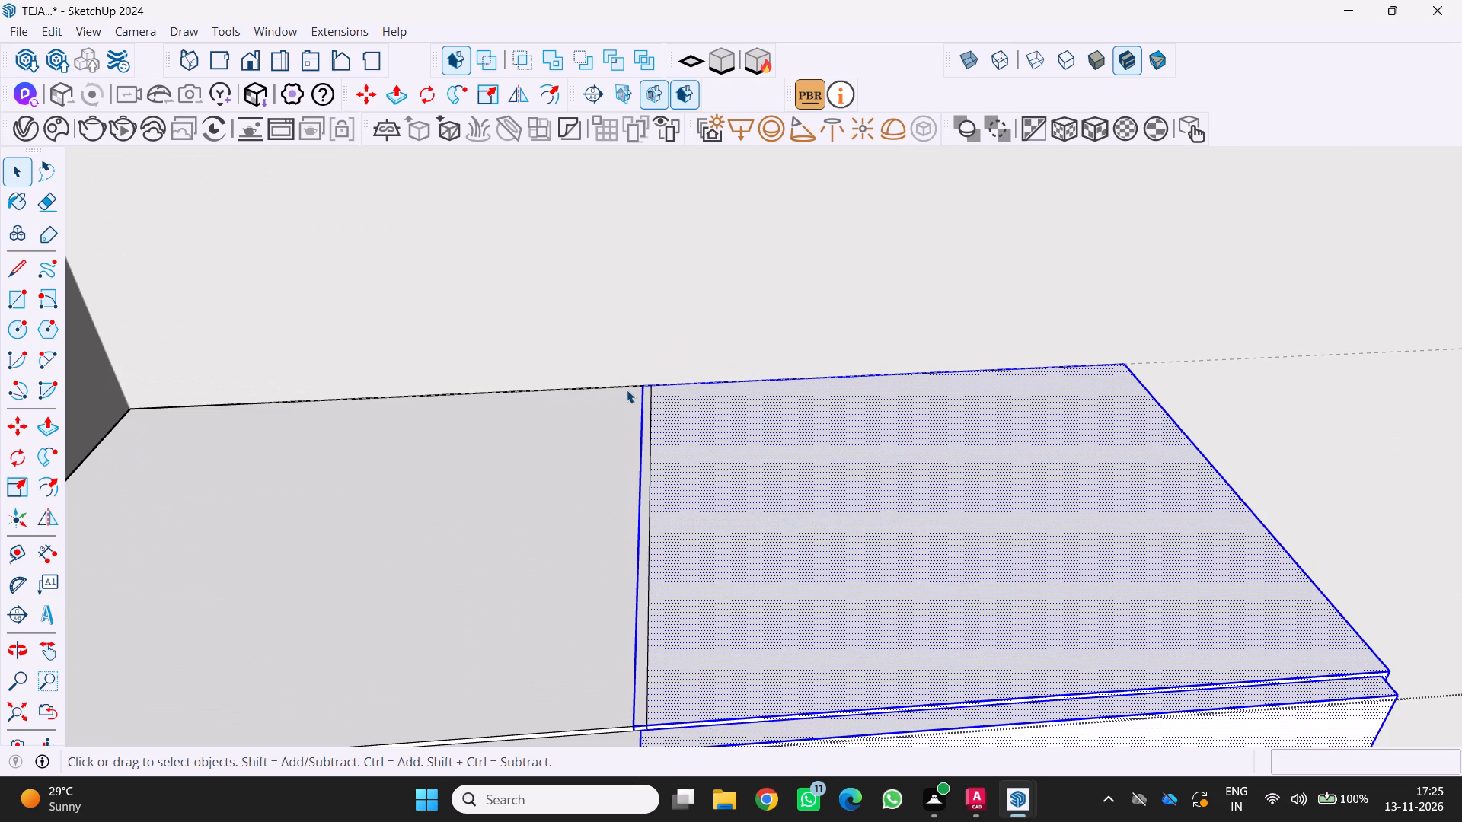
scroll(678, 387, down, 6)
key(ctrl+z)
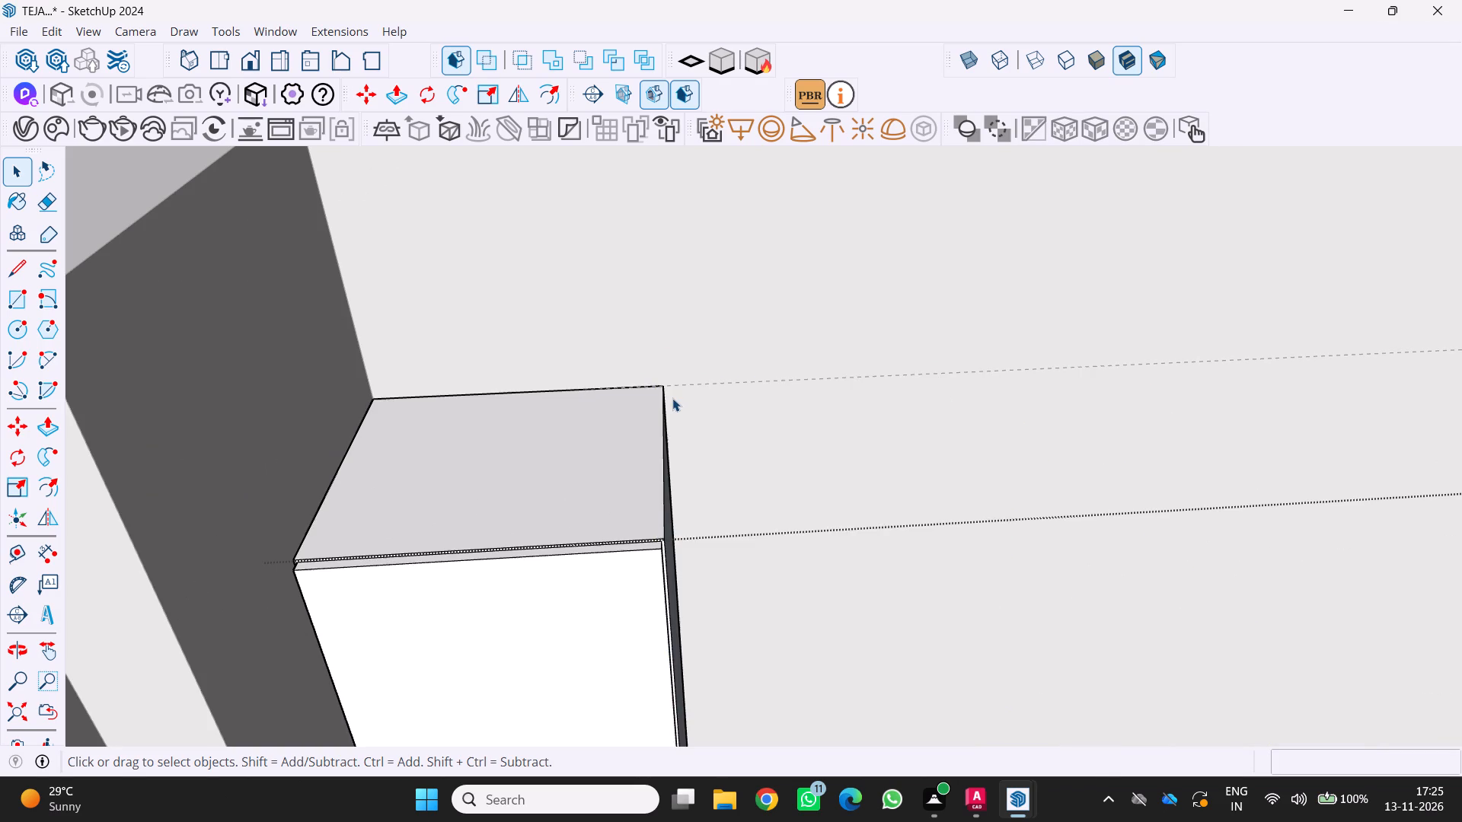
Copy the far-column cabinet 60 cm along the back wall so the copy adjoins its open side, and clear the selection.
scroll(672, 398, down, 11)
middle_drag(614, 408, 565, 388)
middle_click(563, 388)
middle_click(563, 388)
scroll(560, 388, down, 4)
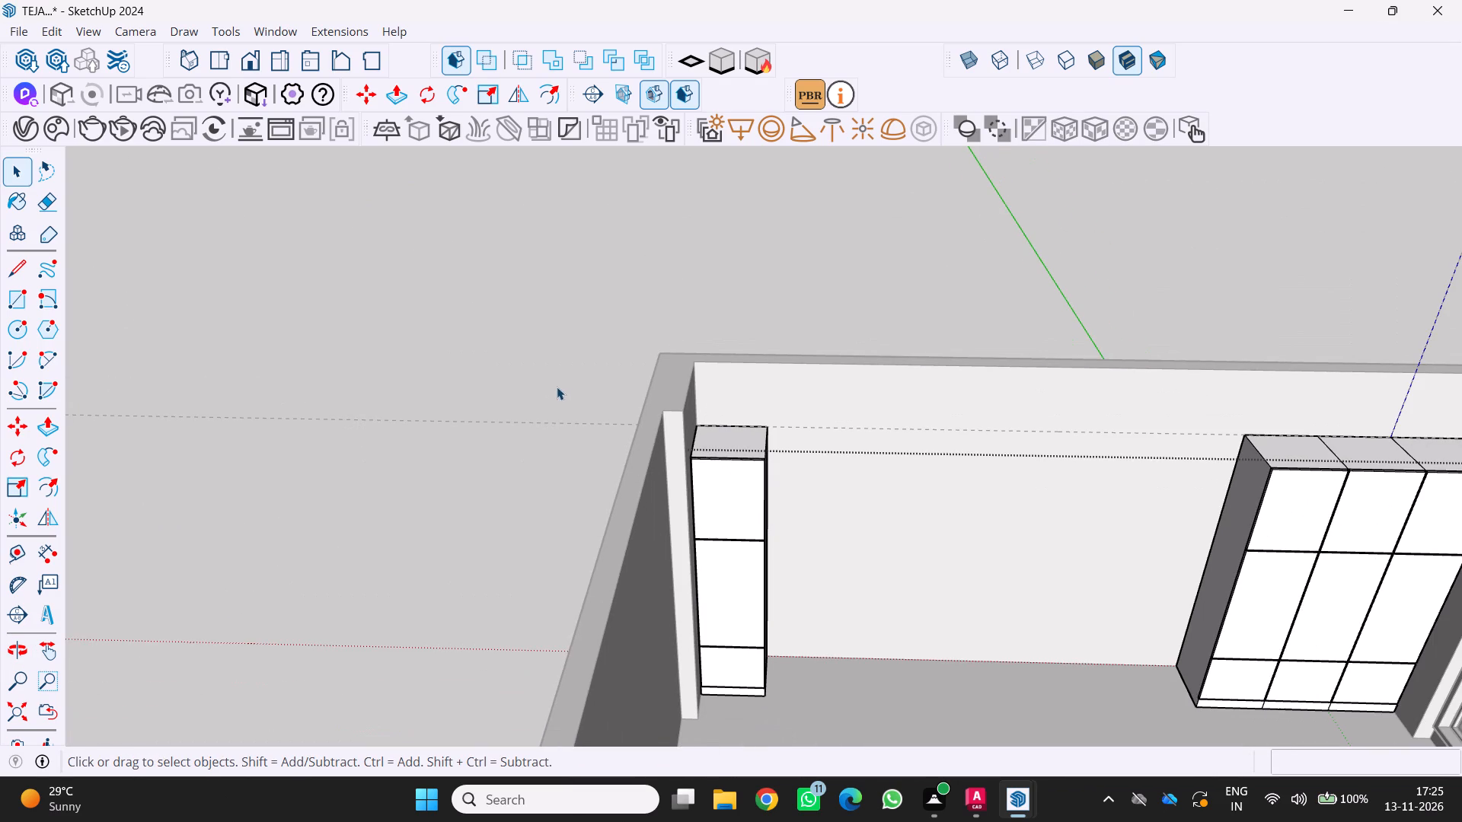
triple_click(711, 451)
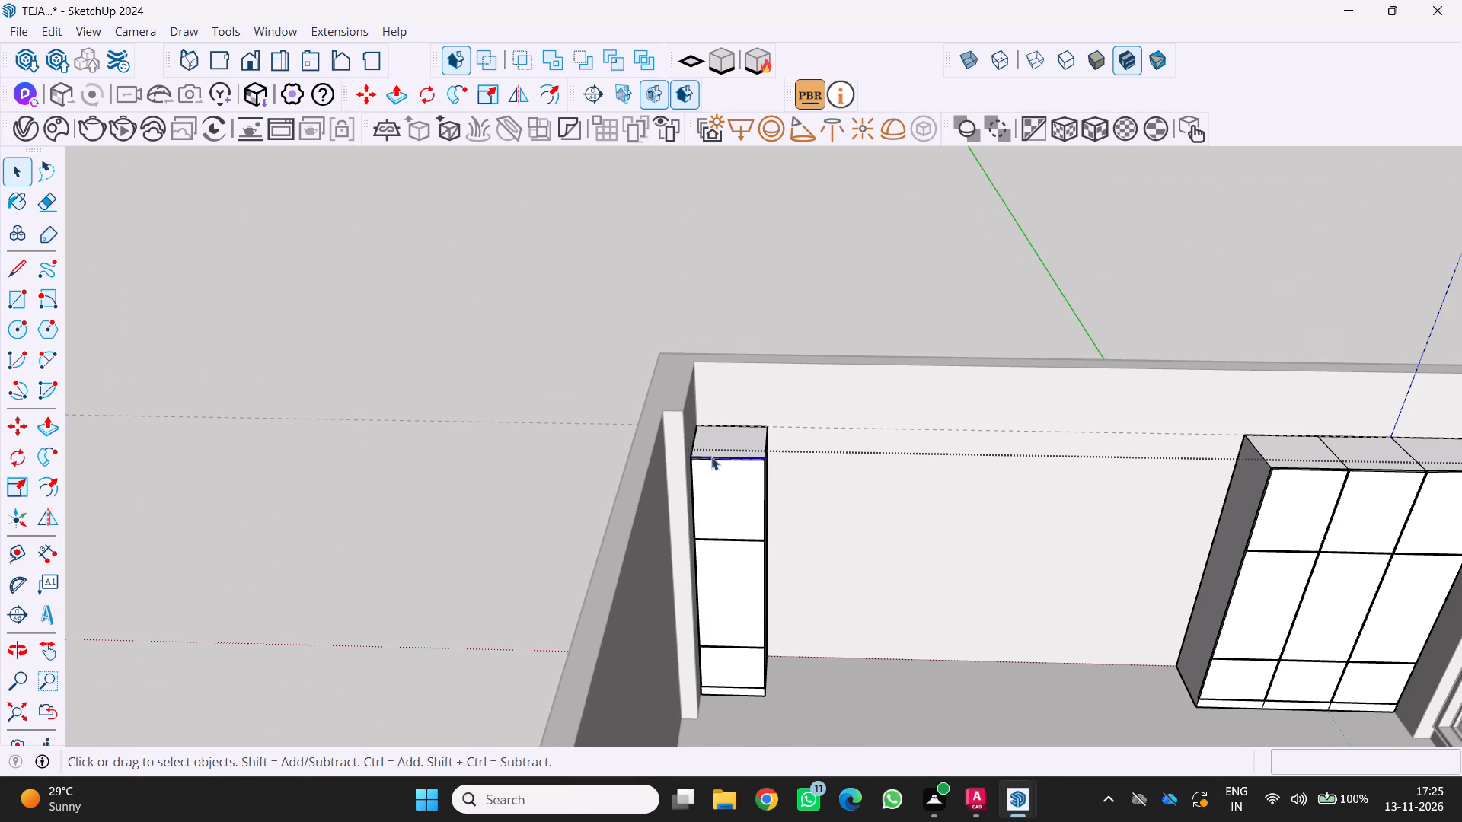
triple_click(712, 456)
key(m)
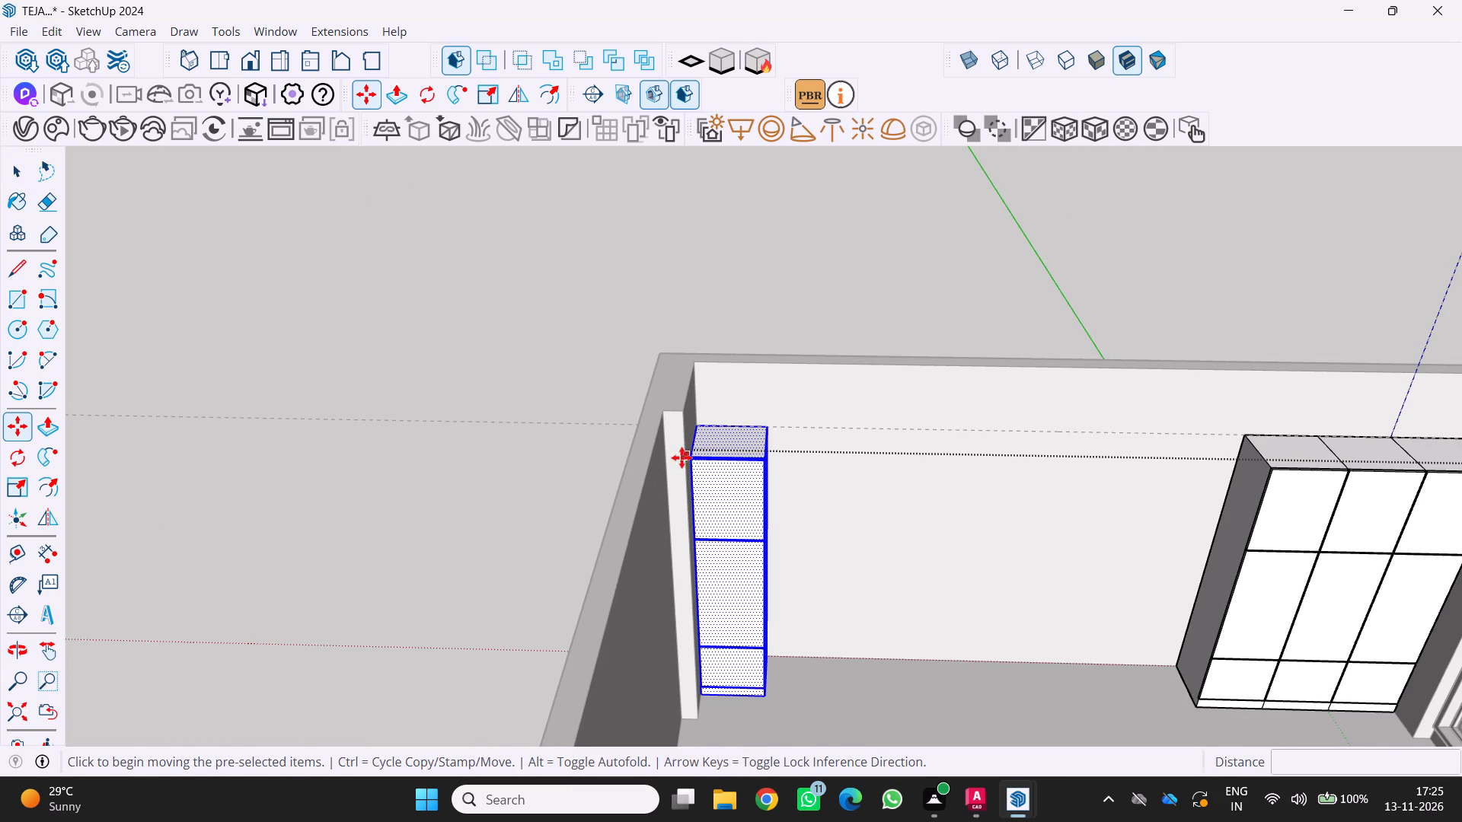
scroll(676, 432, up, 11)
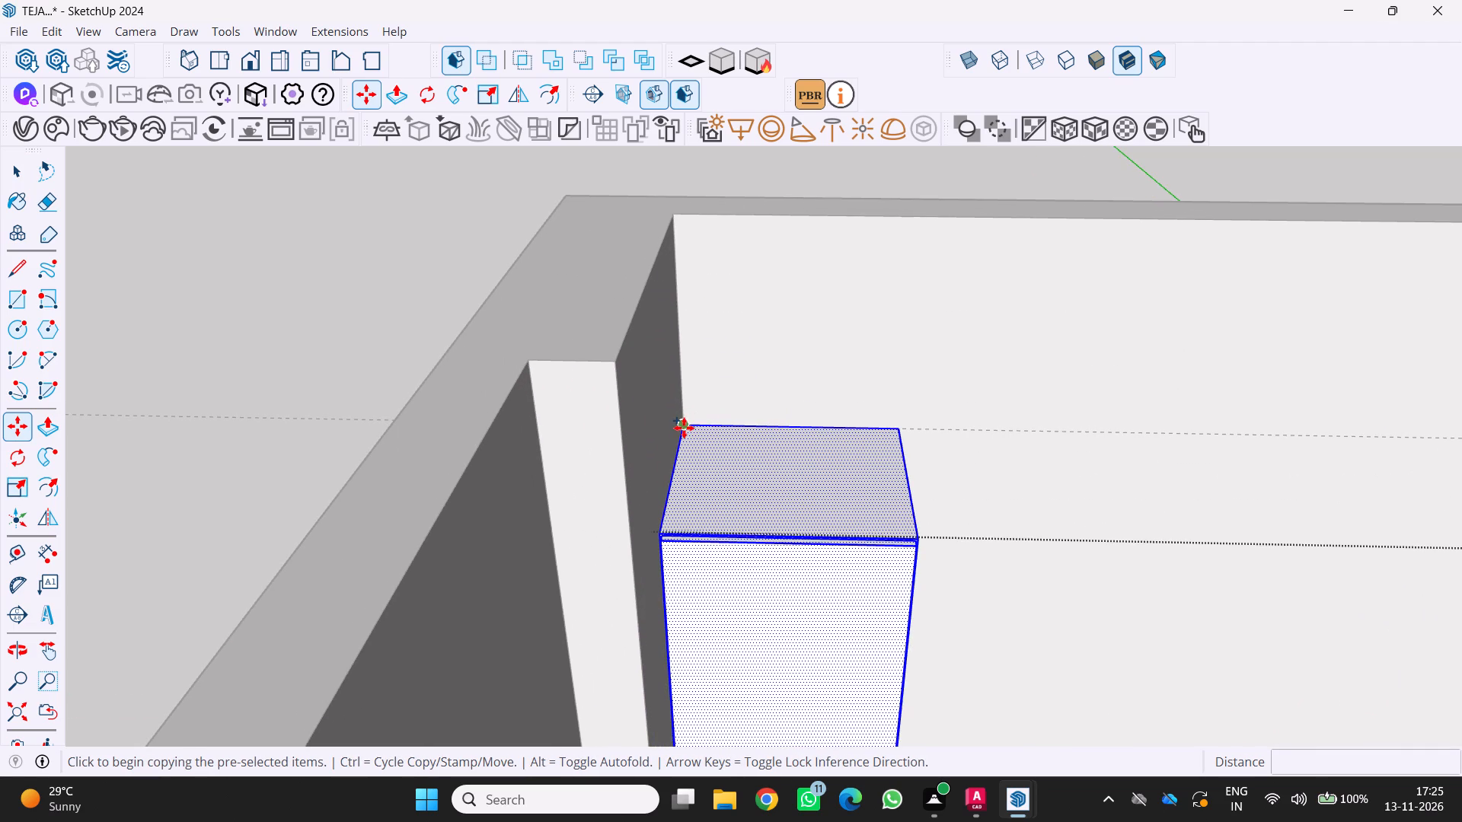
click(684, 428)
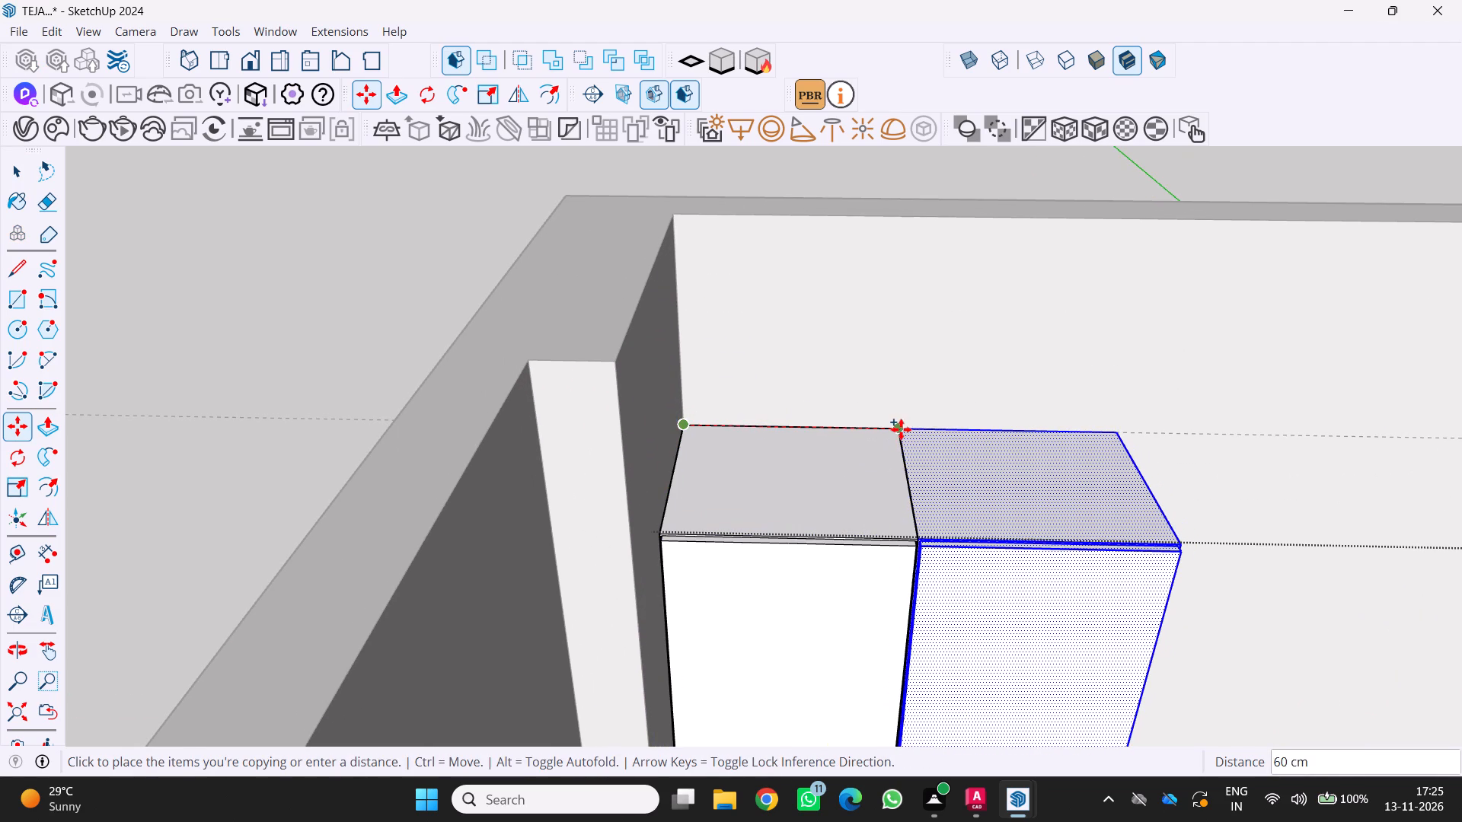
click(899, 429)
scroll(866, 437, down, 12)
scroll(812, 397, down, 5)
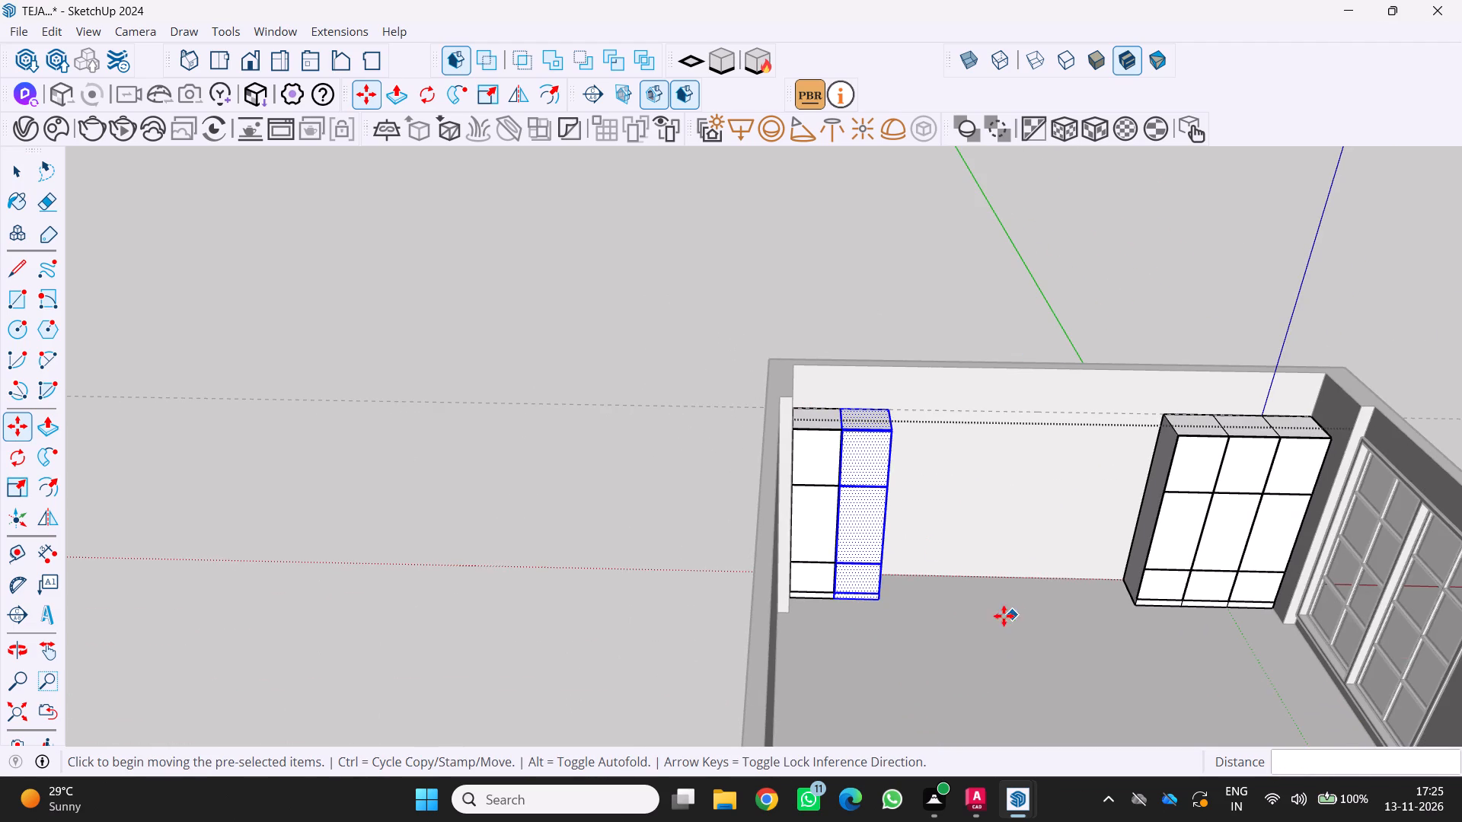
key(space)
scroll(892, 602, down, 2)
middle_drag(849, 528, 798, 430)
scroll(798, 430, down, 4)
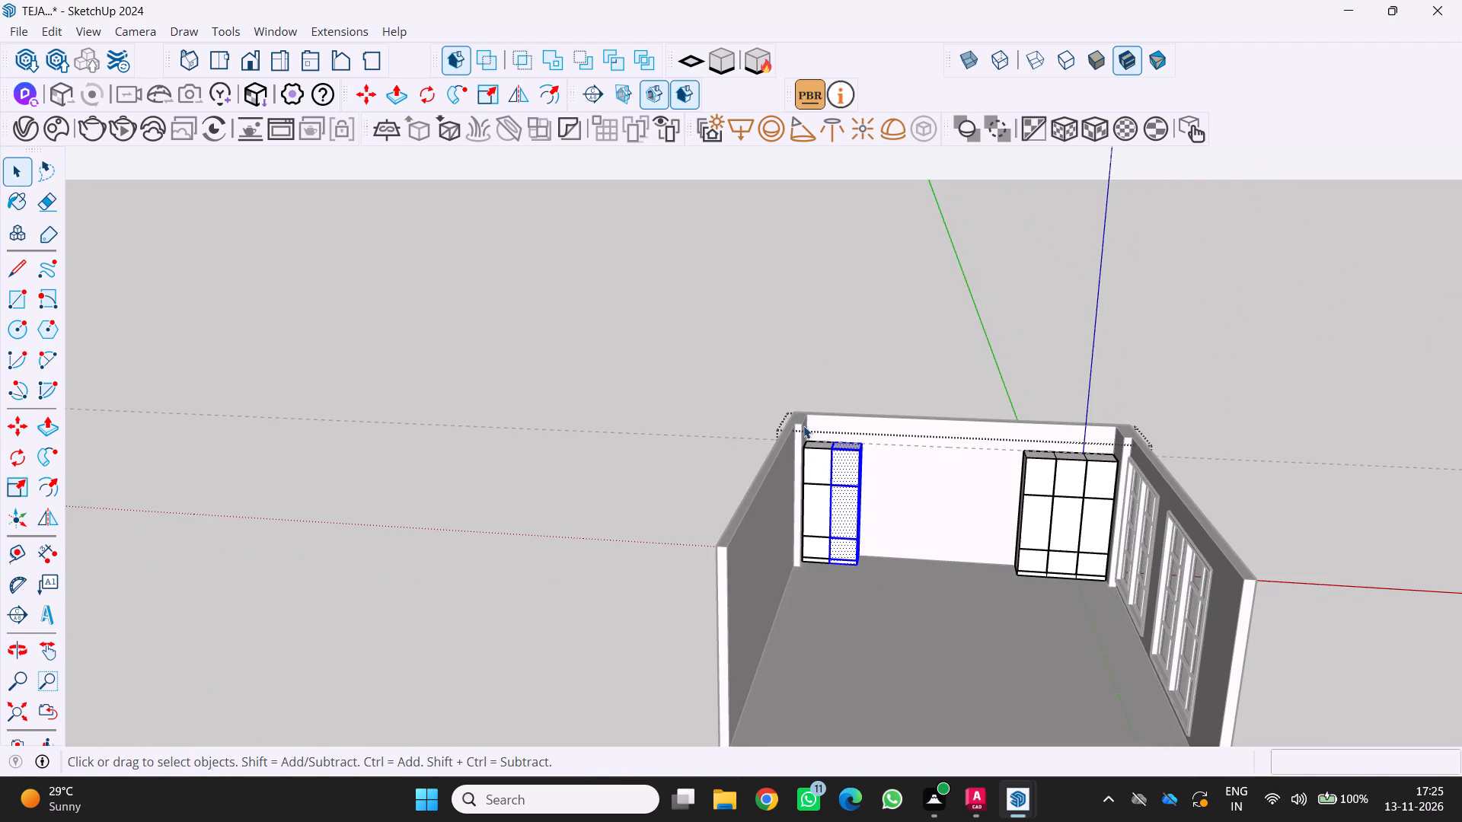
key(space)
click(614, 675)
Examine the room and the cabinet runs at both ends of the back wall from several viewpoints.
scroll(662, 655, up, 4)
middle_drag(668, 646, 688, 565)
scroll(813, 620, up, 3)
middle_drag(808, 621, 726, 628)
scroll(725, 627, down, 8)
middle_drag(796, 559, 899, 554)
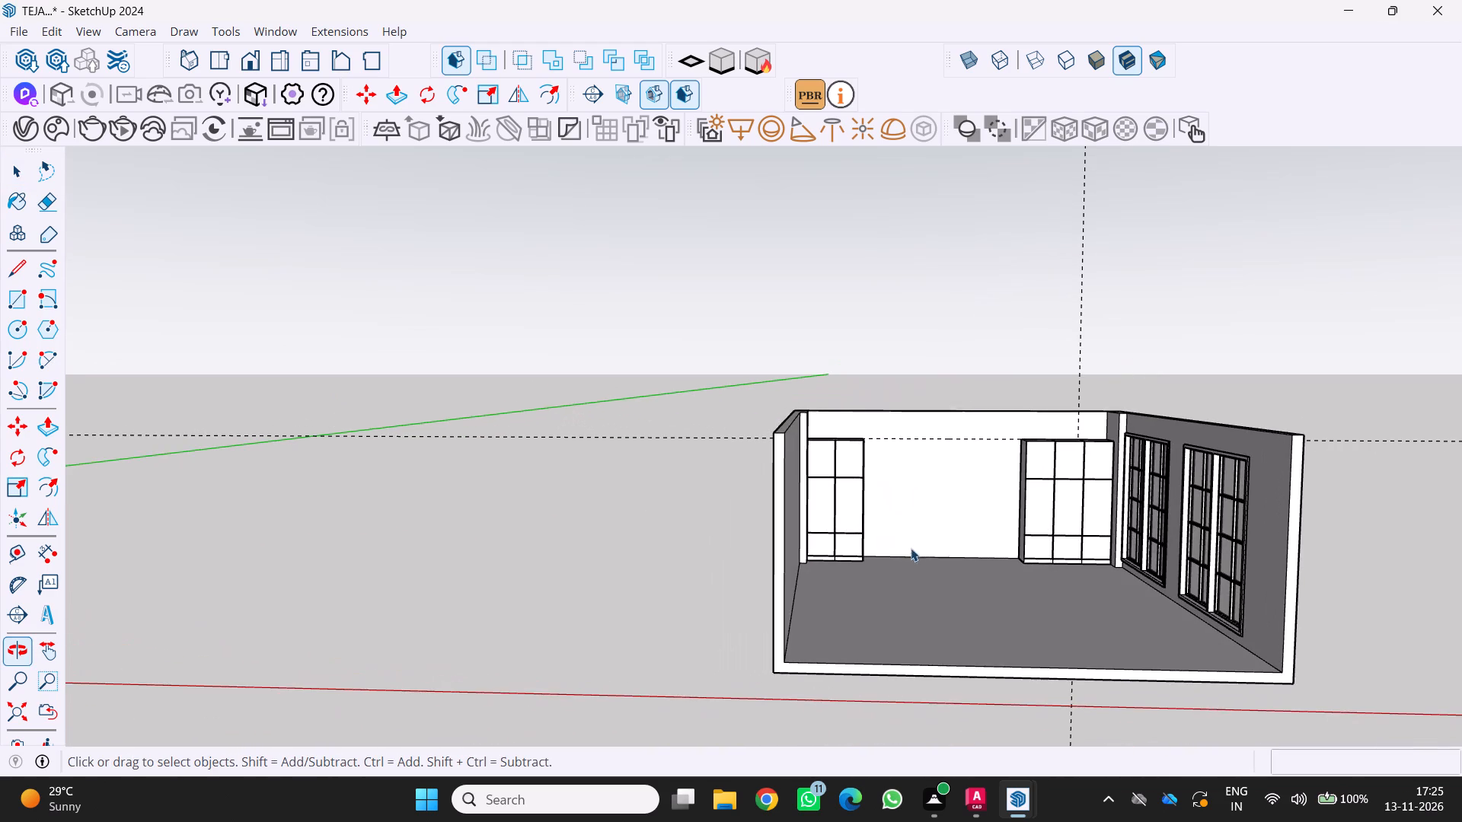
scroll(961, 533, down, 1)
middle_drag(954, 537, 903, 559)
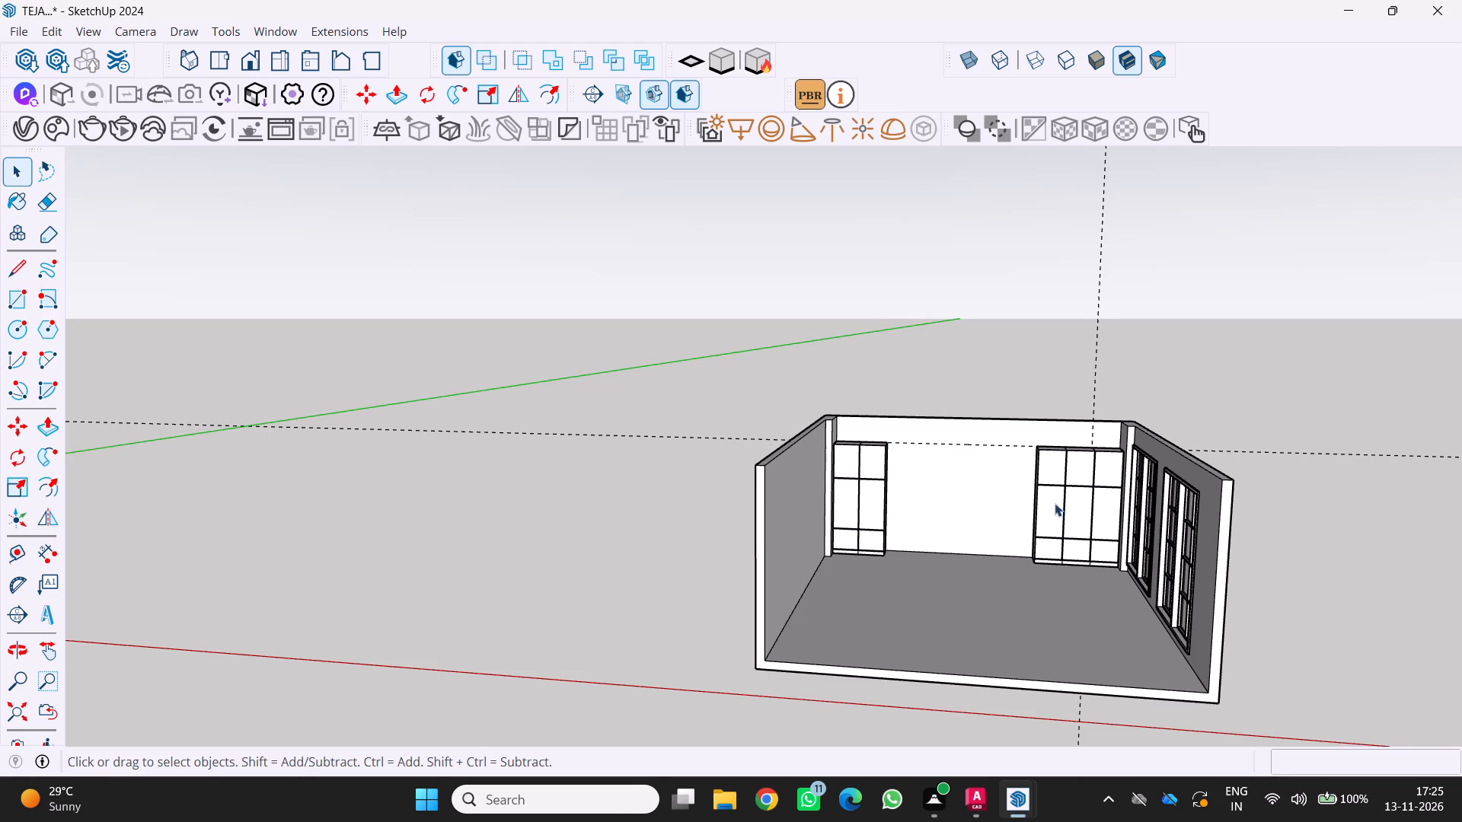
scroll(1033, 545, up, 2)
middle_drag(1033, 541, 1001, 553)
middle_click(1001, 553)
scroll(1002, 545, up, 5)
middle_drag(1005, 542, 1128, 546)
scroll(1128, 546, down, 5)
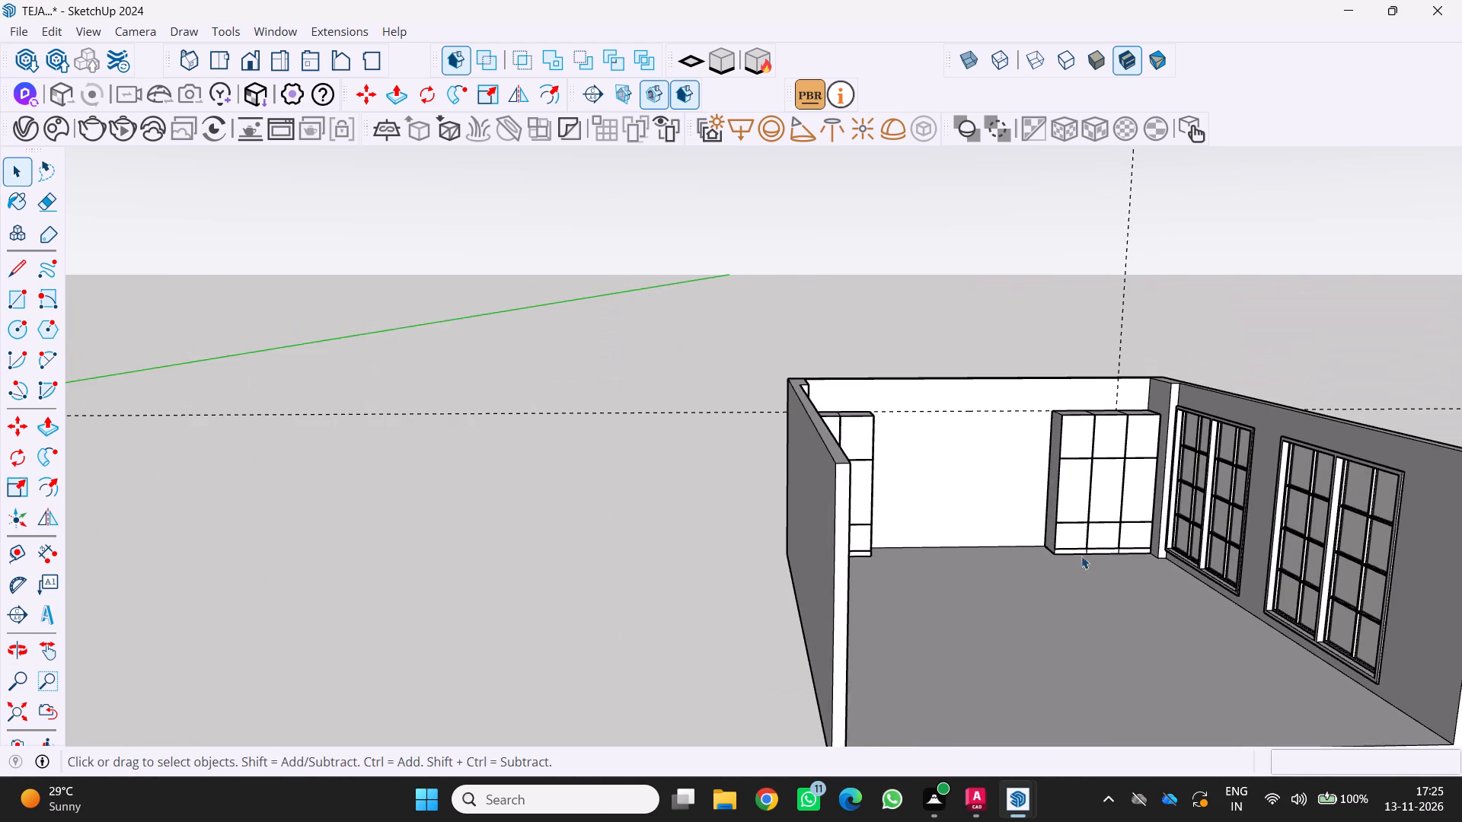
middle_drag(1041, 560, 1003, 554)
middle_click(1003, 554)
shift+middle_drag(982, 554, 777, 521)
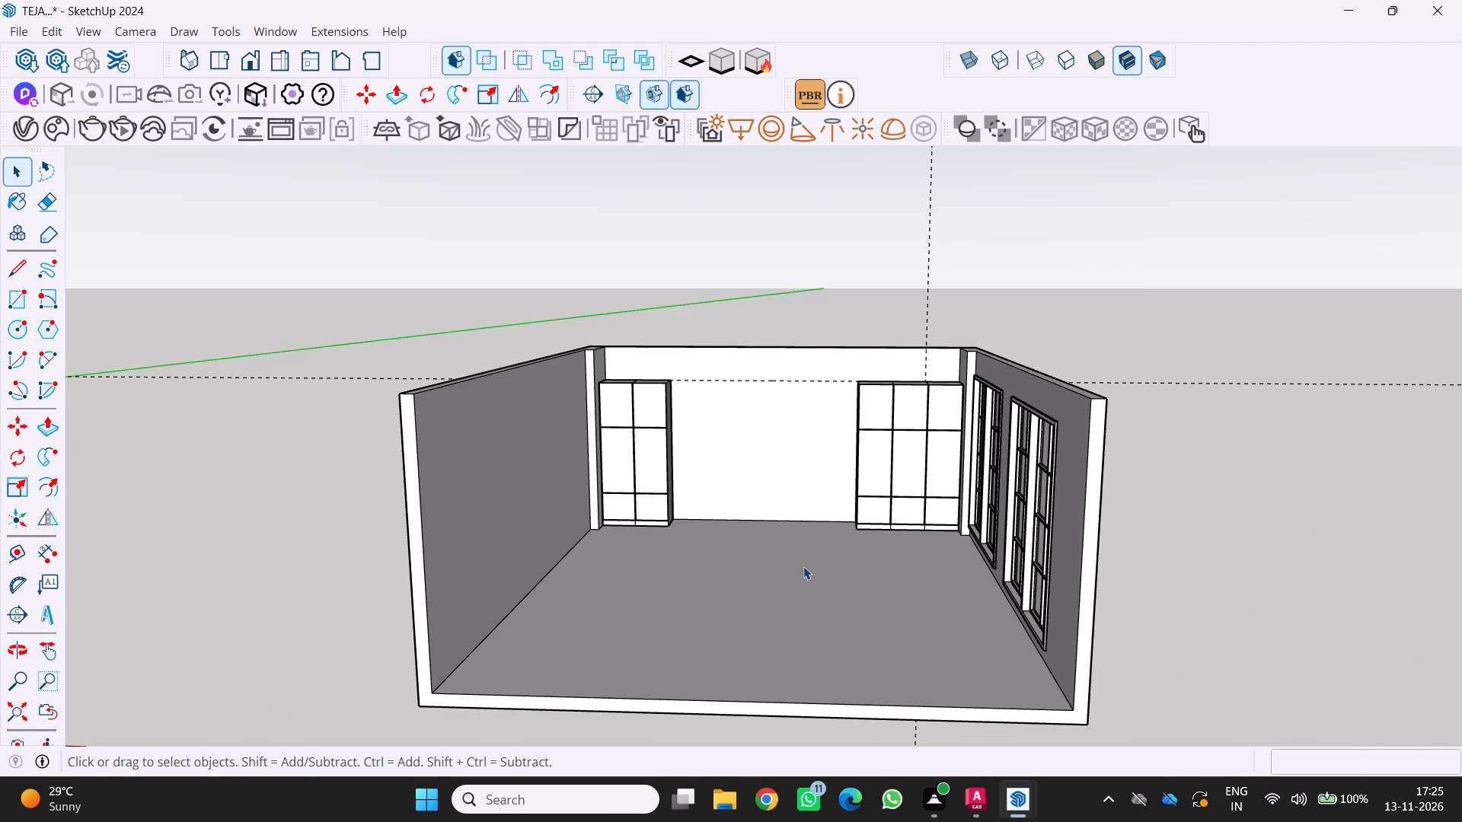
scroll(803, 566, up, 3)
middle_drag(819, 549, 914, 575)
scroll(921, 566, down, 5)
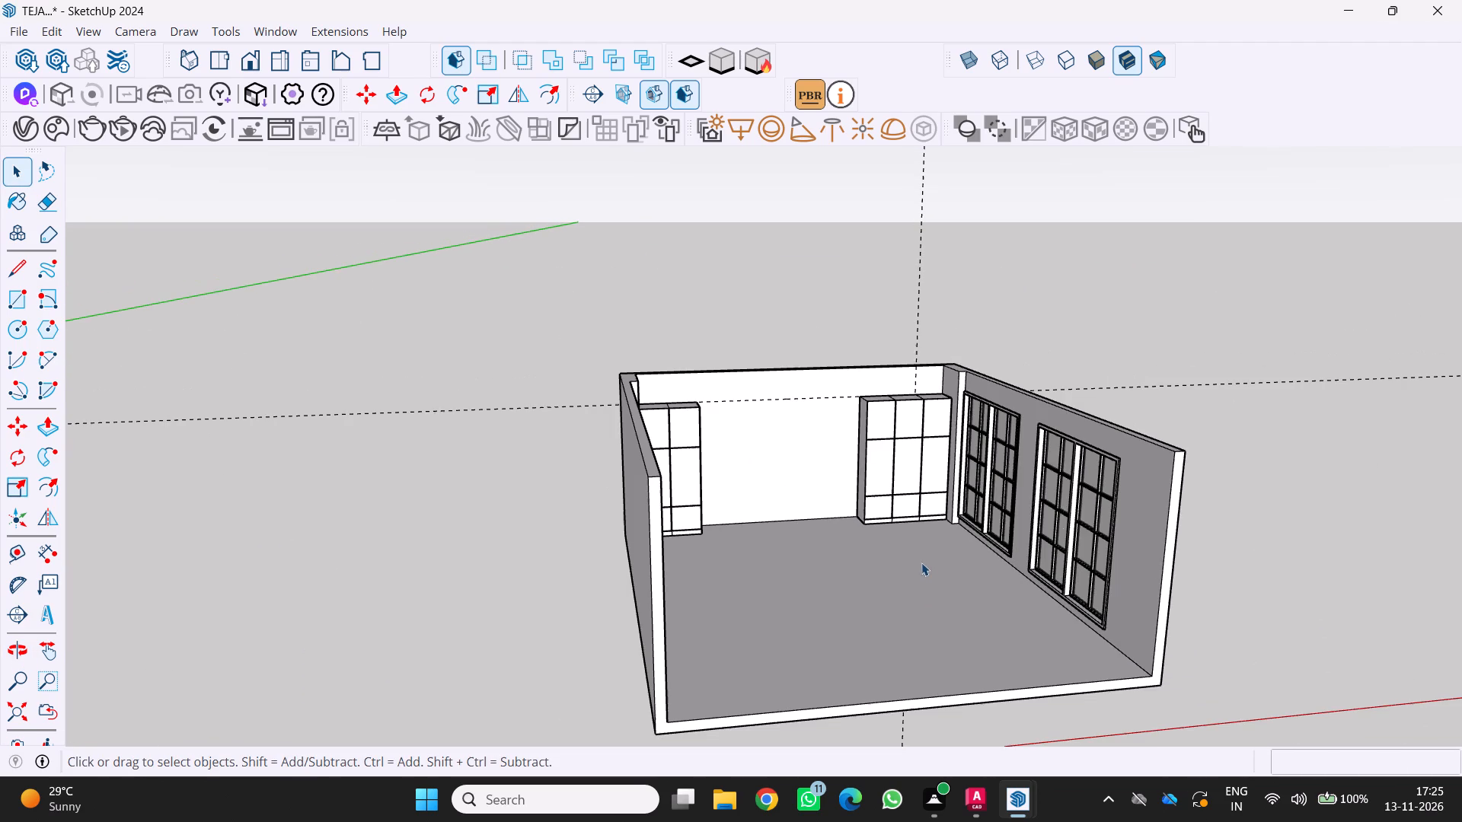
scroll(905, 556, down, 2)
middle_drag(904, 557, 876, 578)
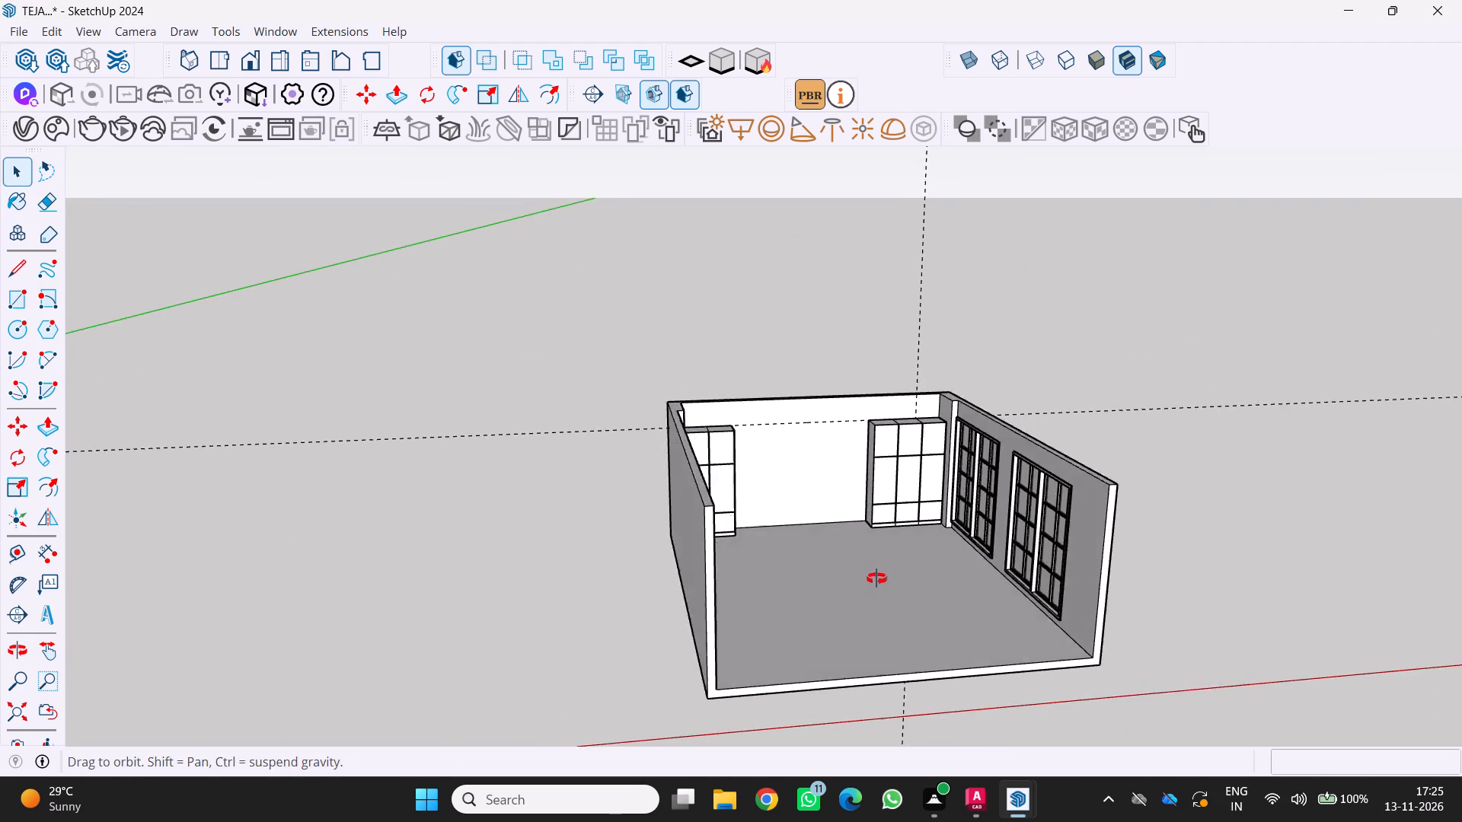
middle_drag(876, 578, 849, 591)
scroll(837, 577, up, 4)
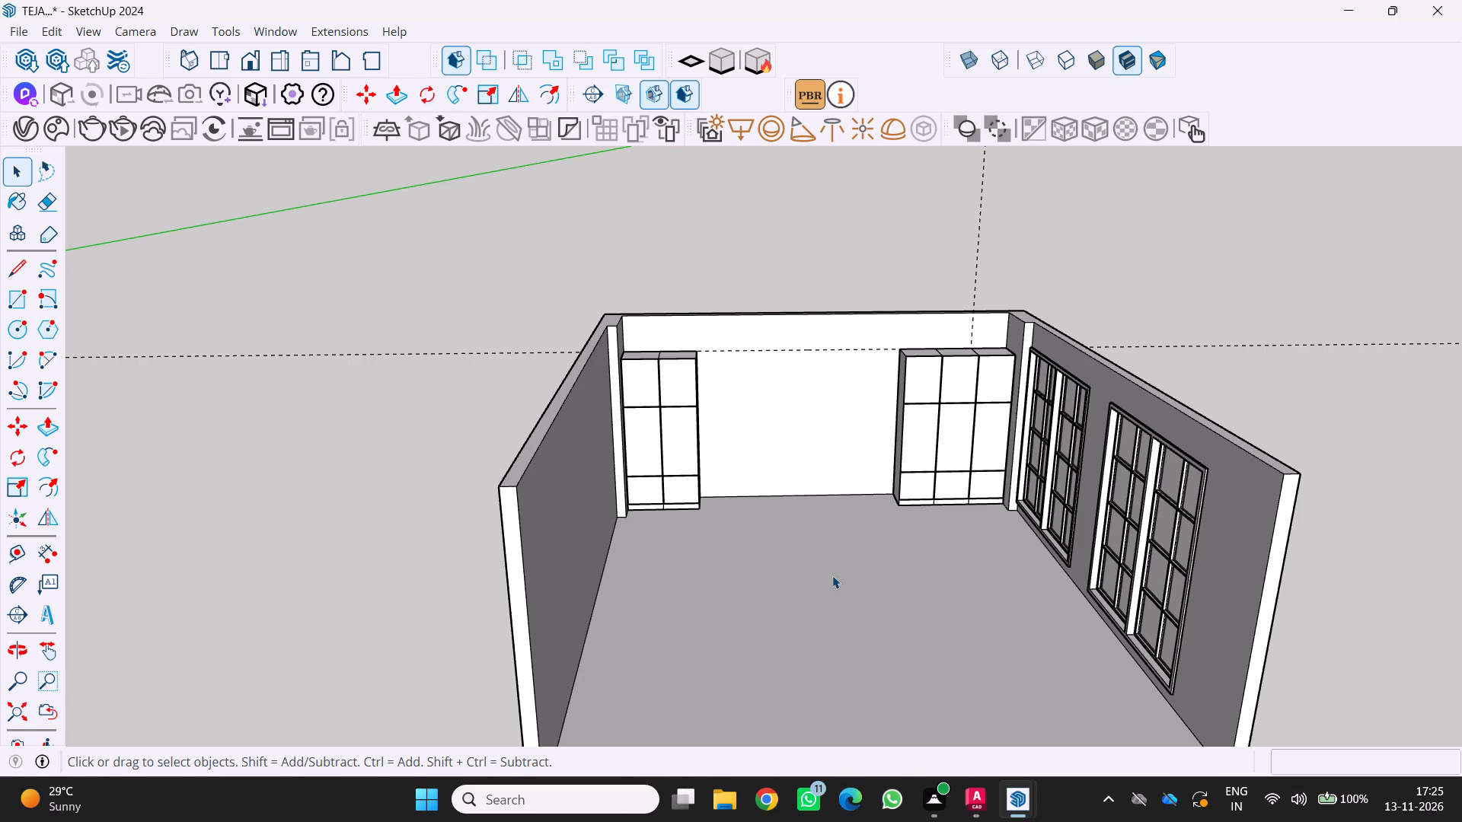
scroll(829, 575, down, 4)
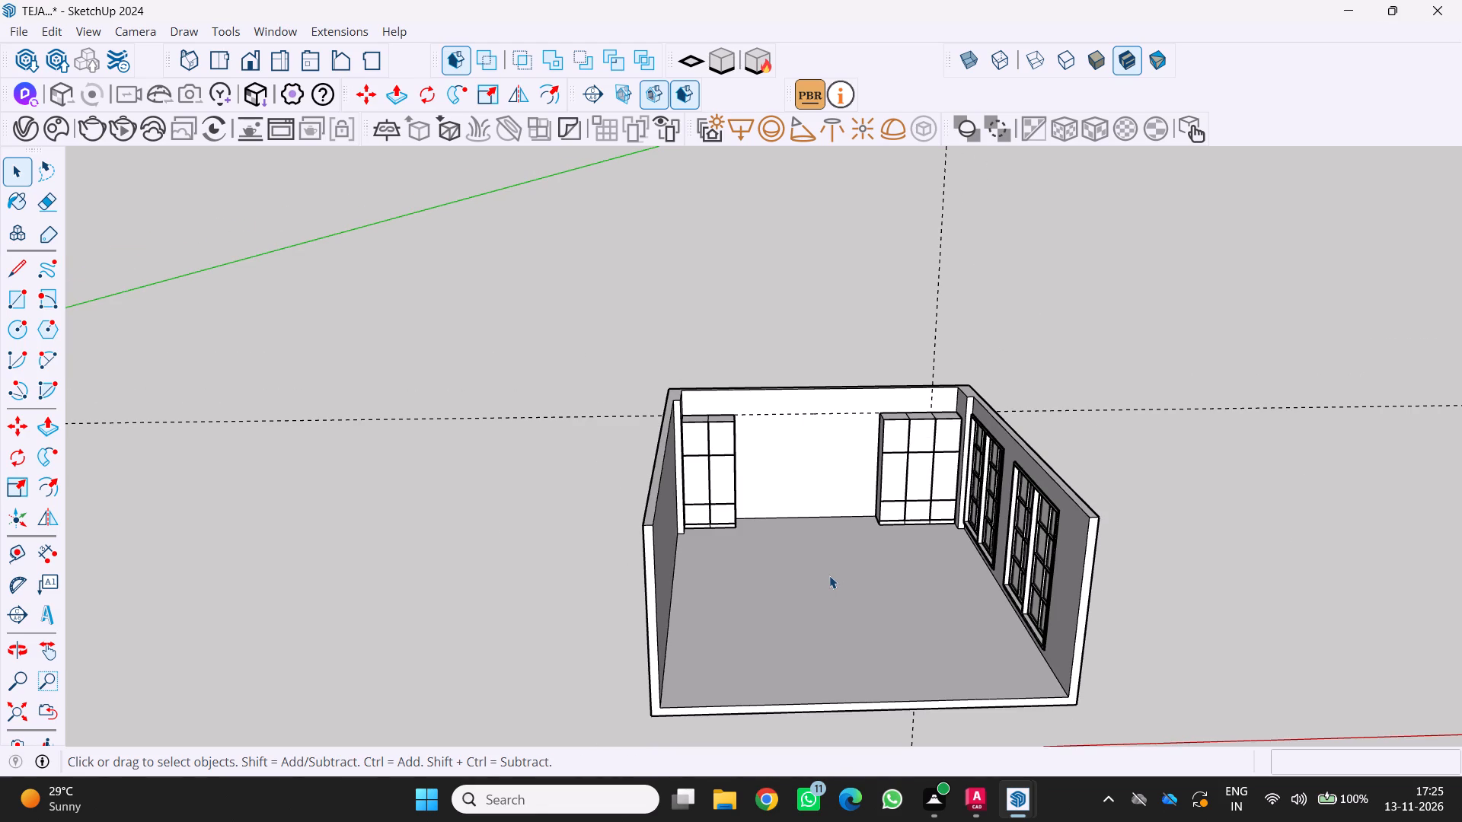
scroll(755, 495, up, 2)
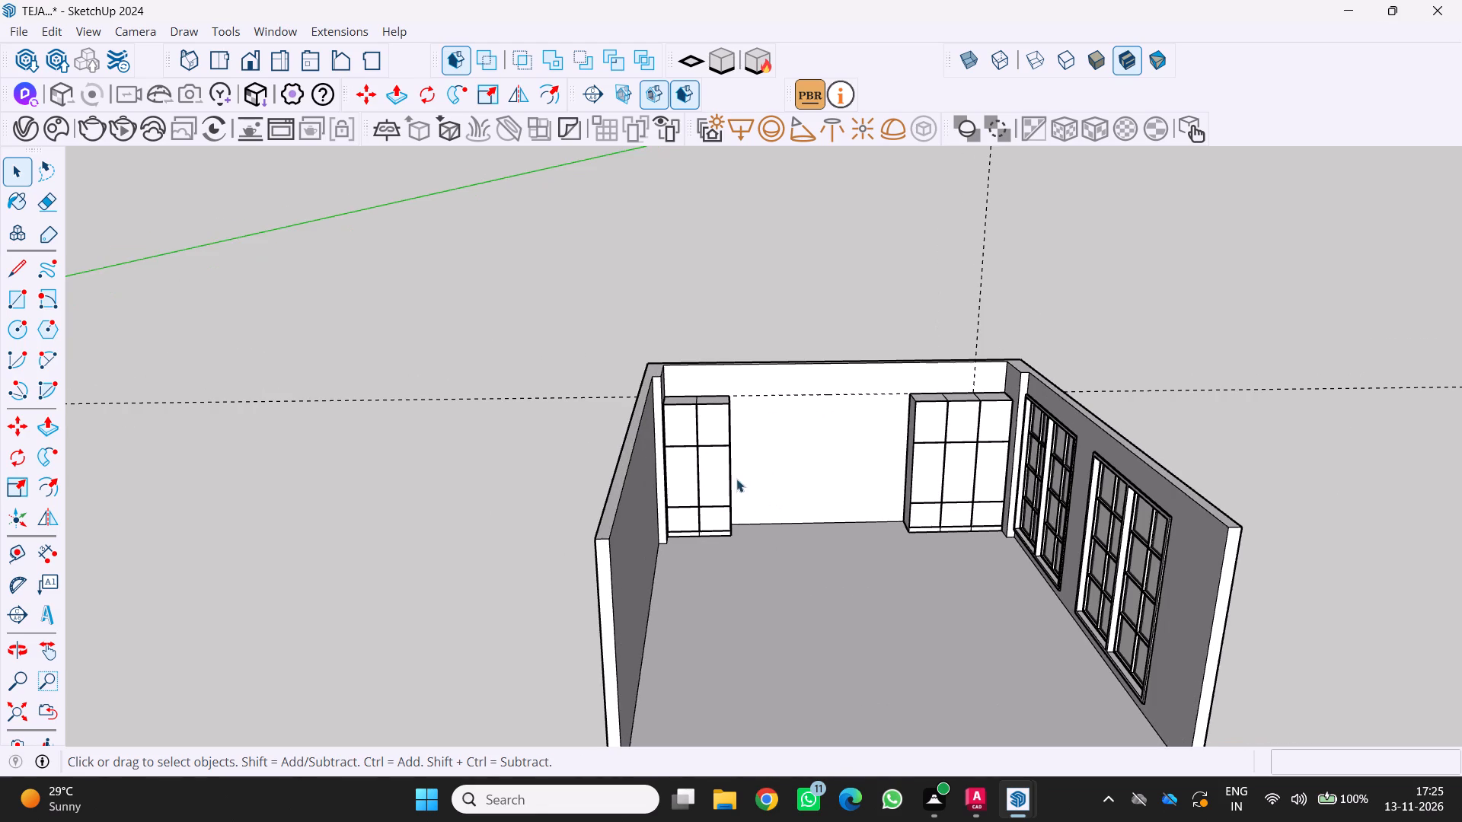
middle_drag(736, 479, 758, 491)
scroll(752, 489, down, 4)
middle_drag(740, 494, 480, 518)
scroll(578, 503, up, 2)
middle_drag(578, 503, 693, 491)
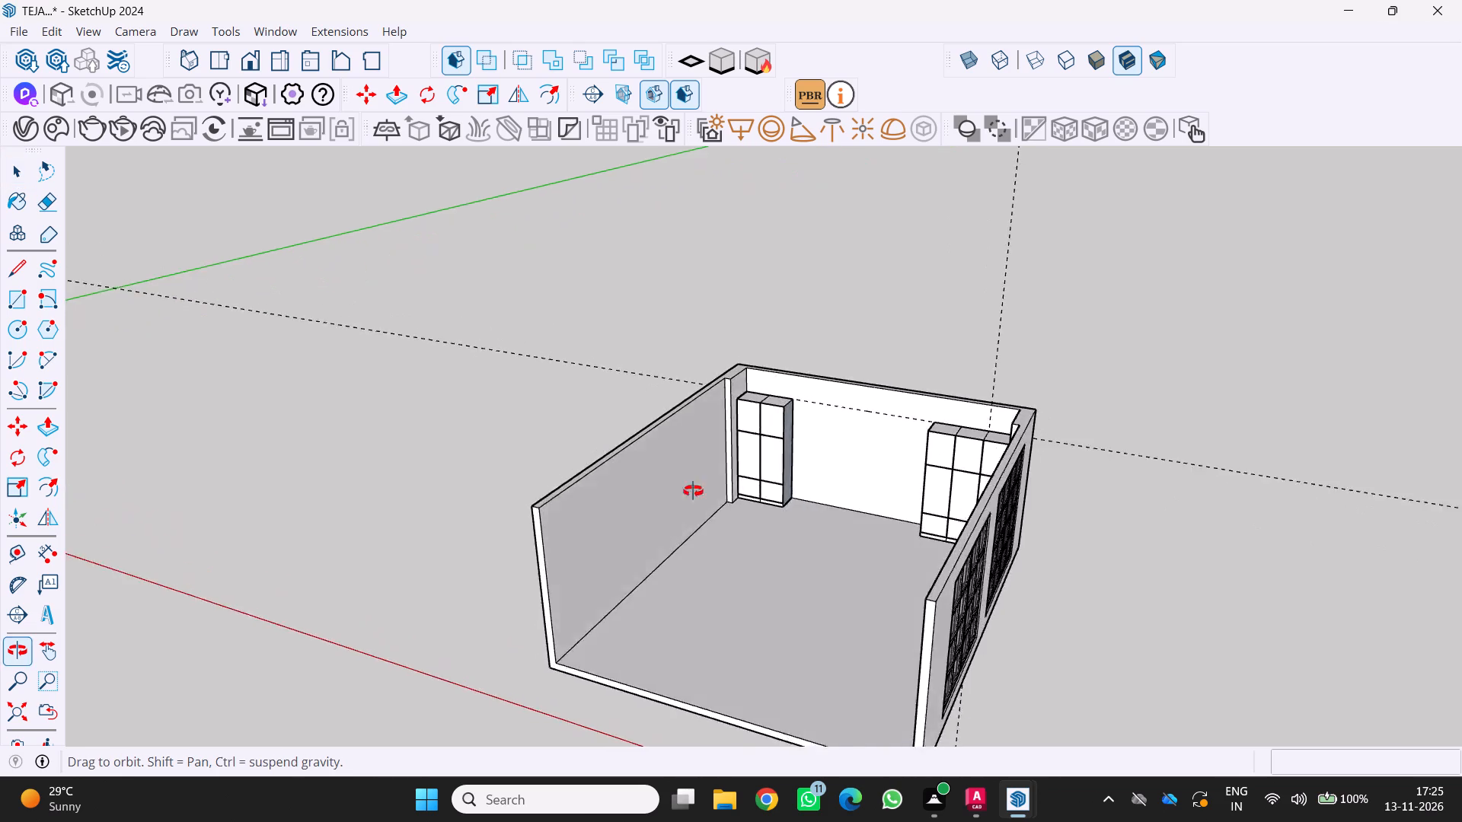
middle_drag(693, 491, 745, 465)
middle_click(749, 460)
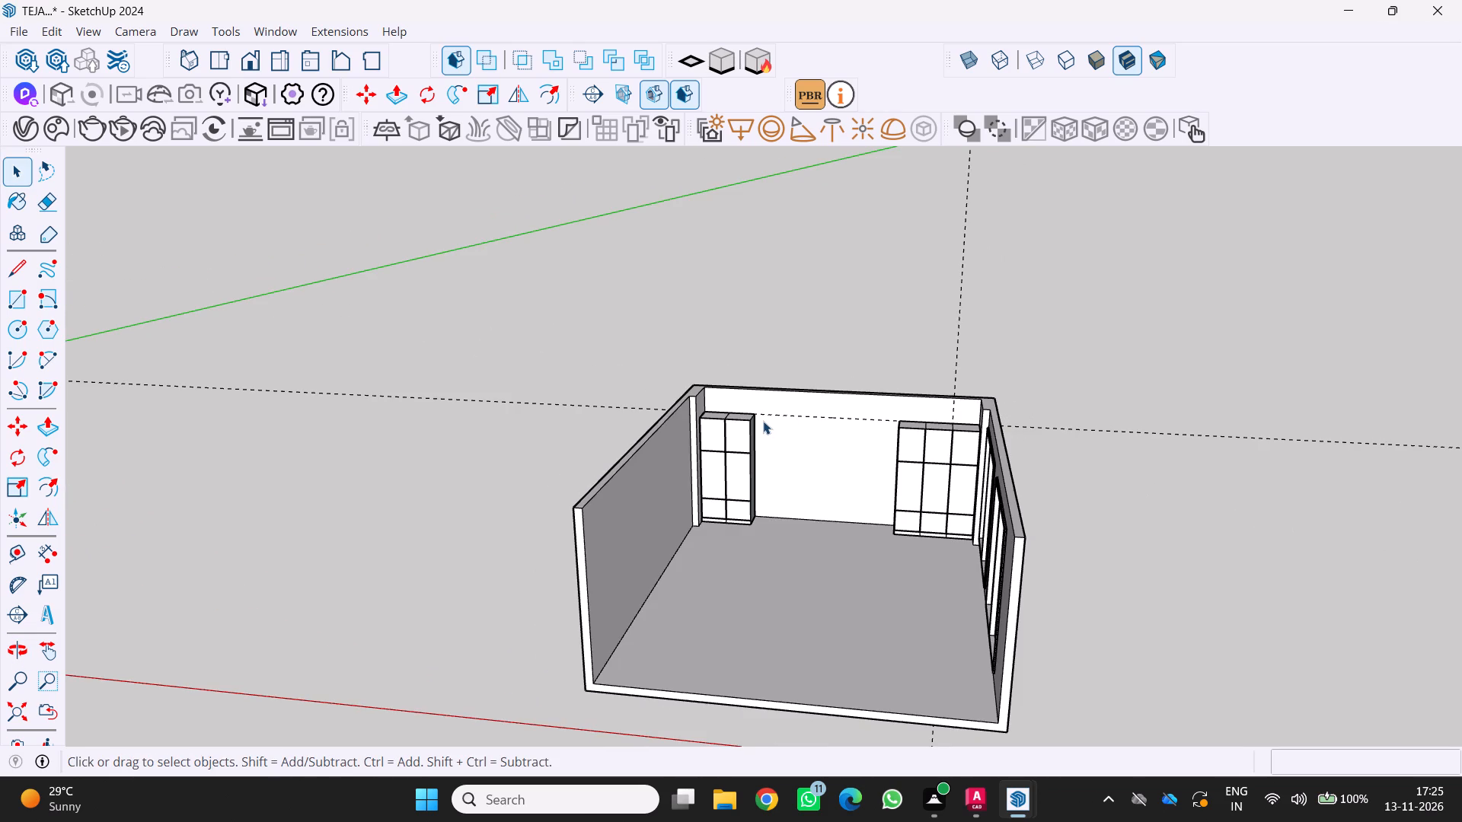
scroll(761, 414, up, 2)
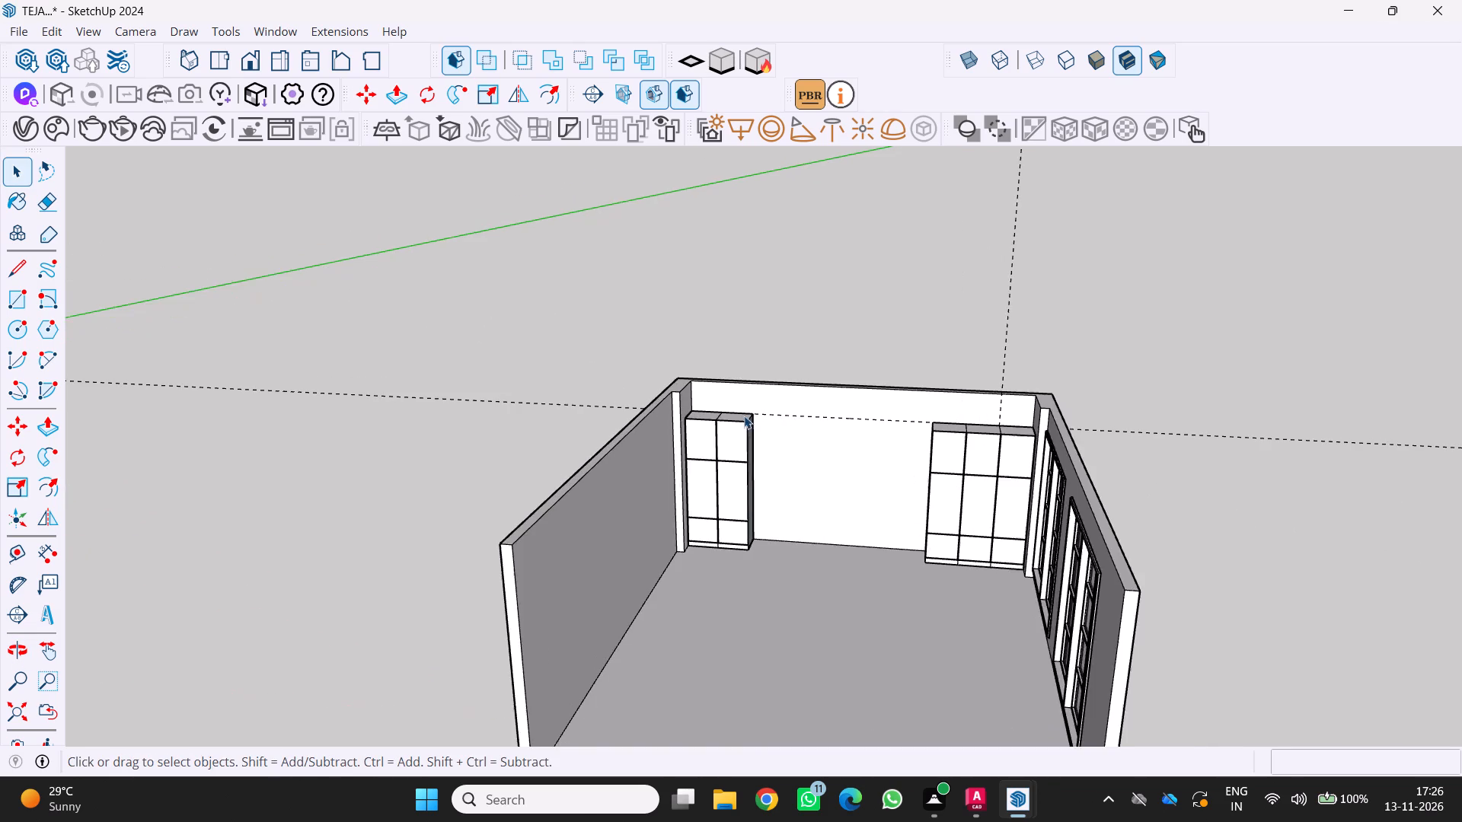
scroll(744, 416, up, 1)
middle_drag(737, 416, 781, 446)
middle_click(783, 446)
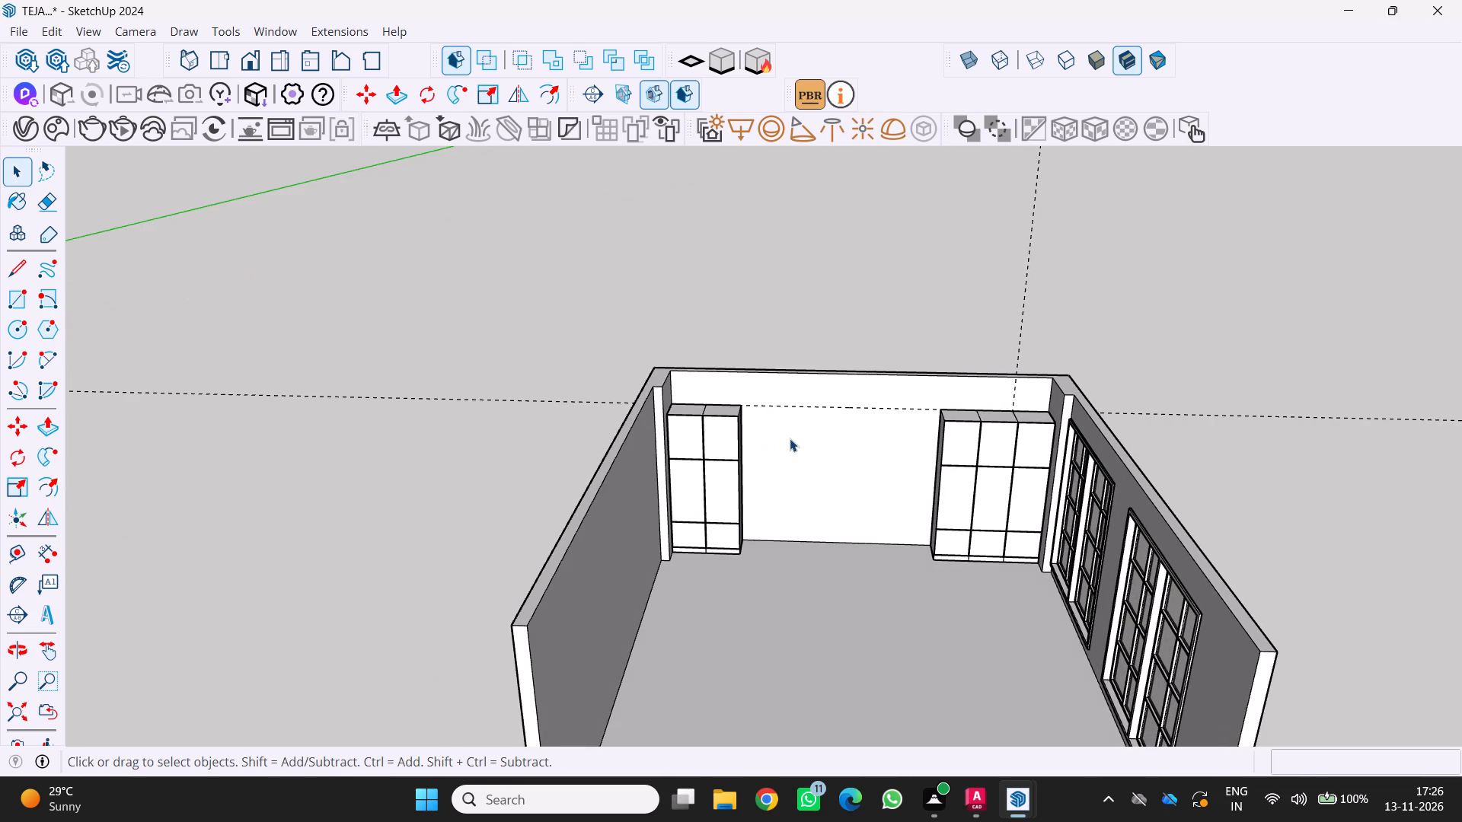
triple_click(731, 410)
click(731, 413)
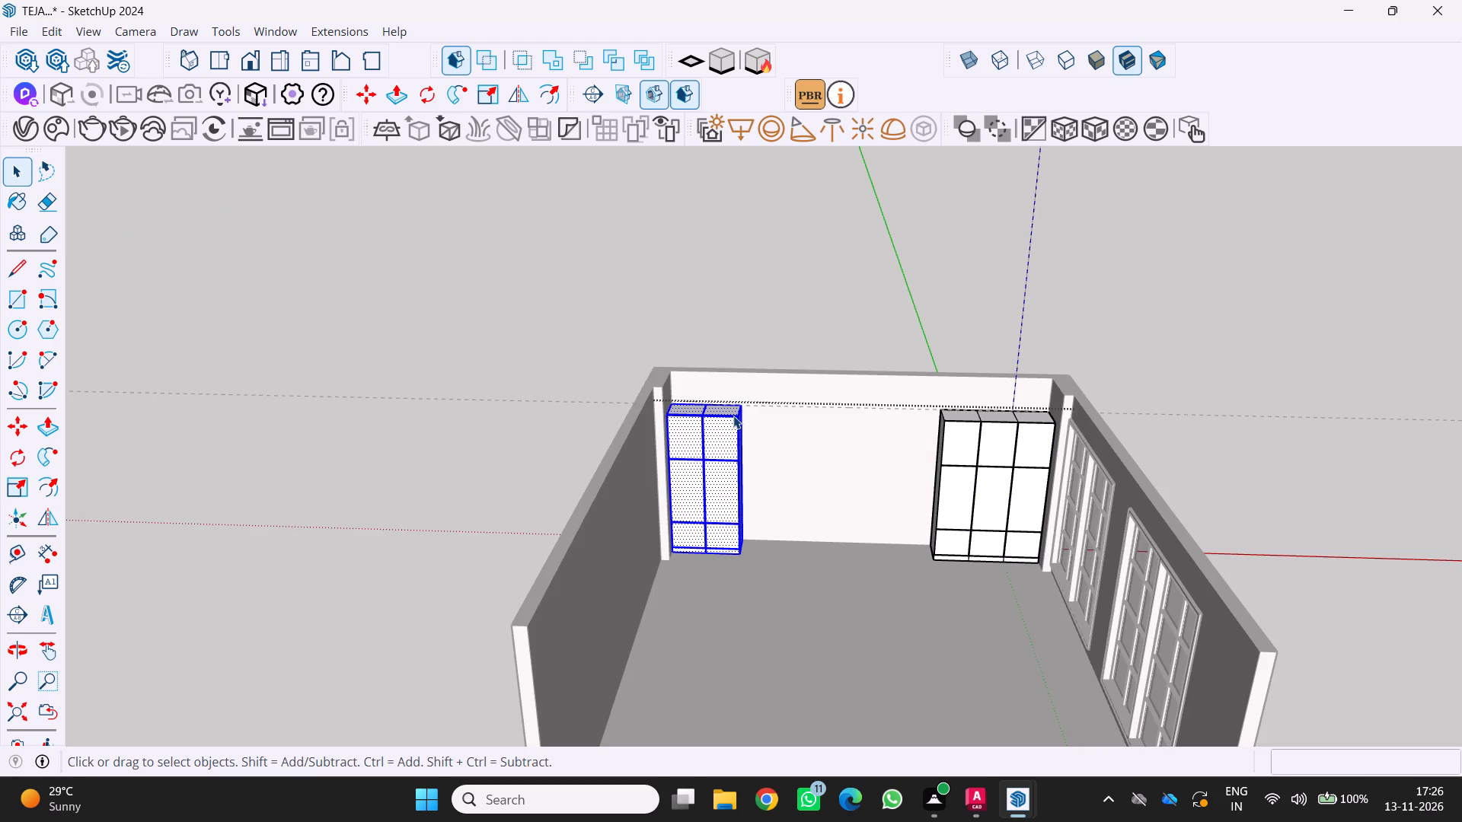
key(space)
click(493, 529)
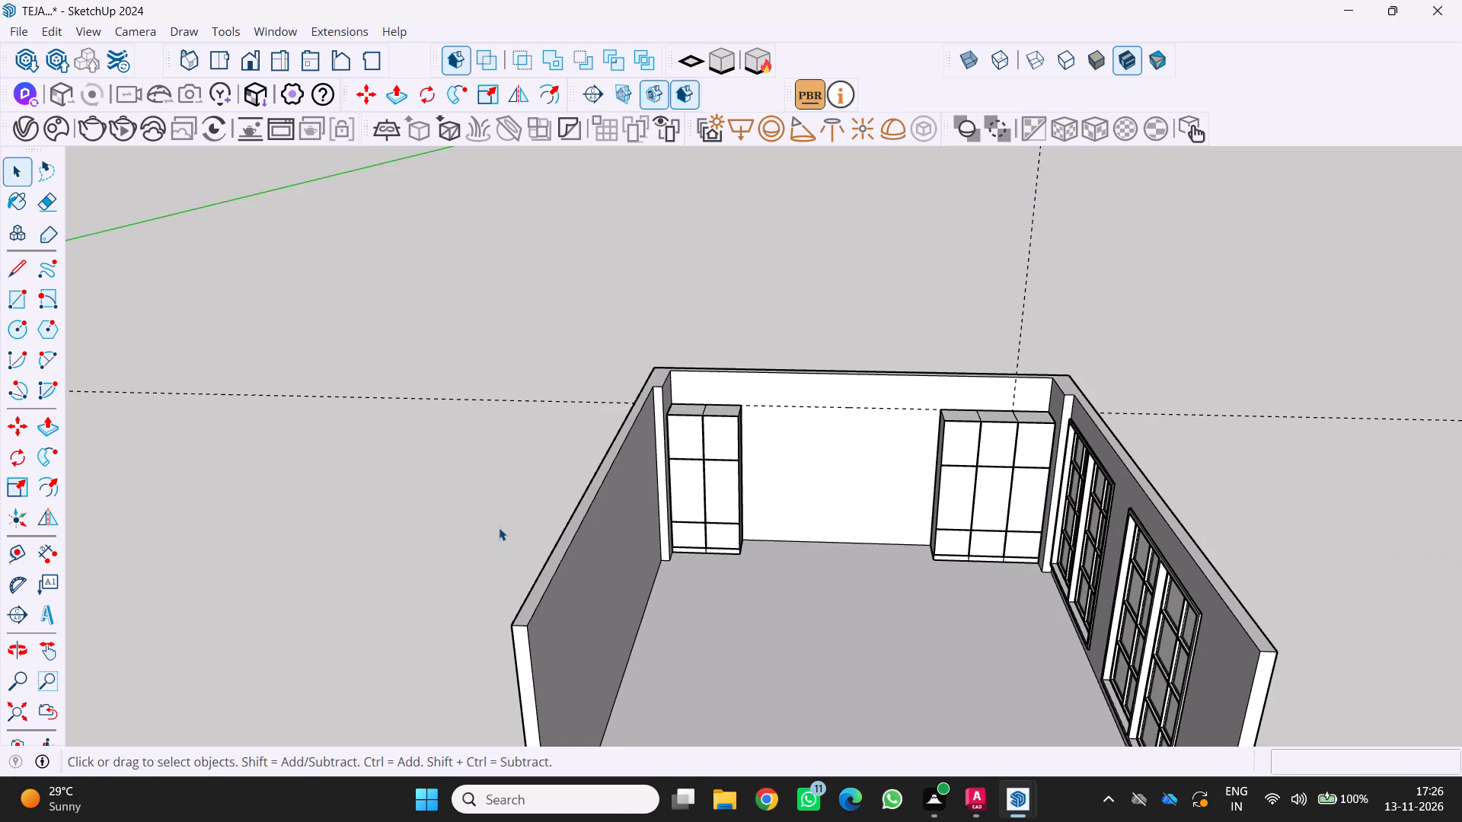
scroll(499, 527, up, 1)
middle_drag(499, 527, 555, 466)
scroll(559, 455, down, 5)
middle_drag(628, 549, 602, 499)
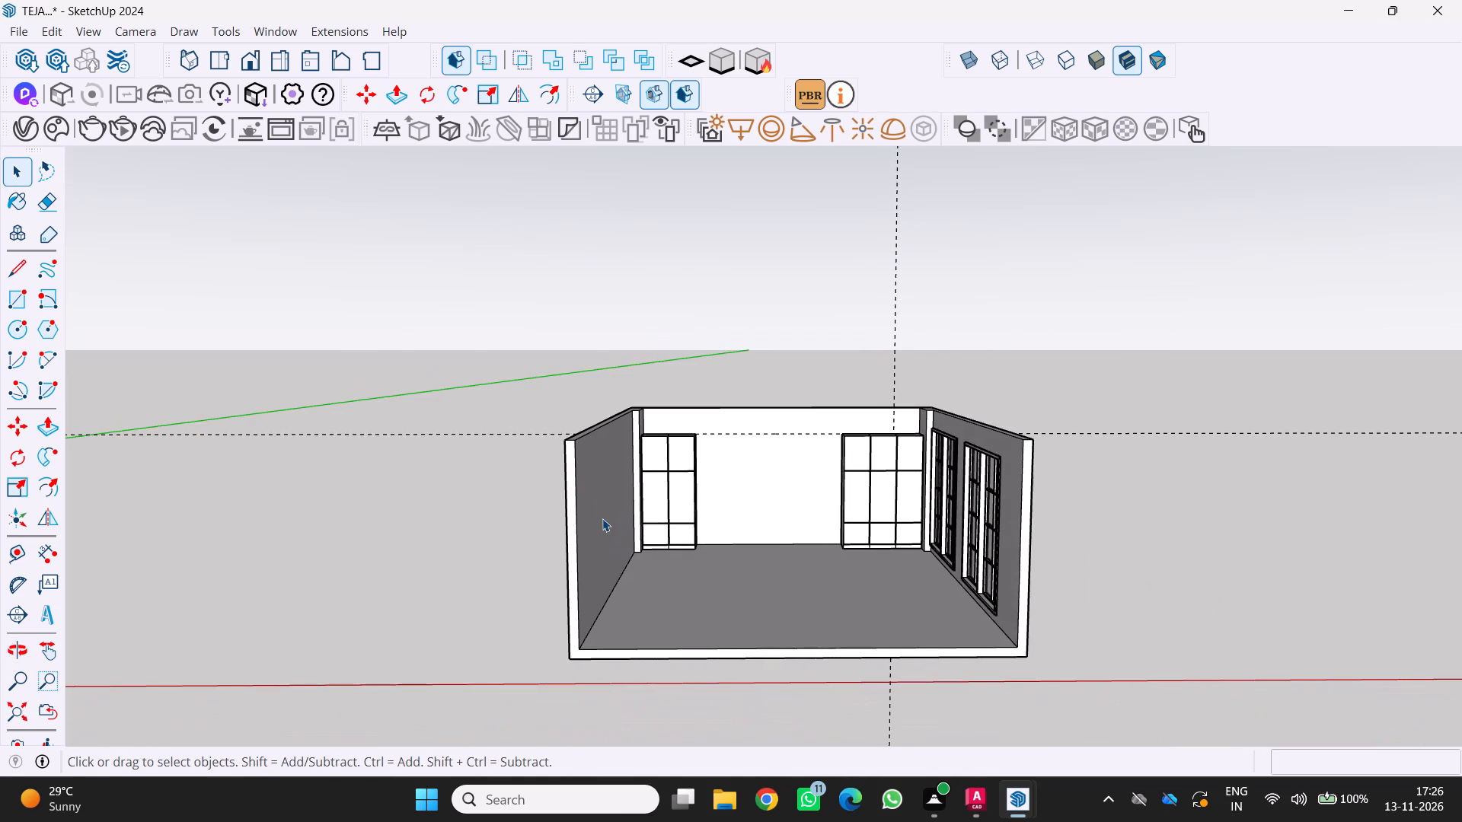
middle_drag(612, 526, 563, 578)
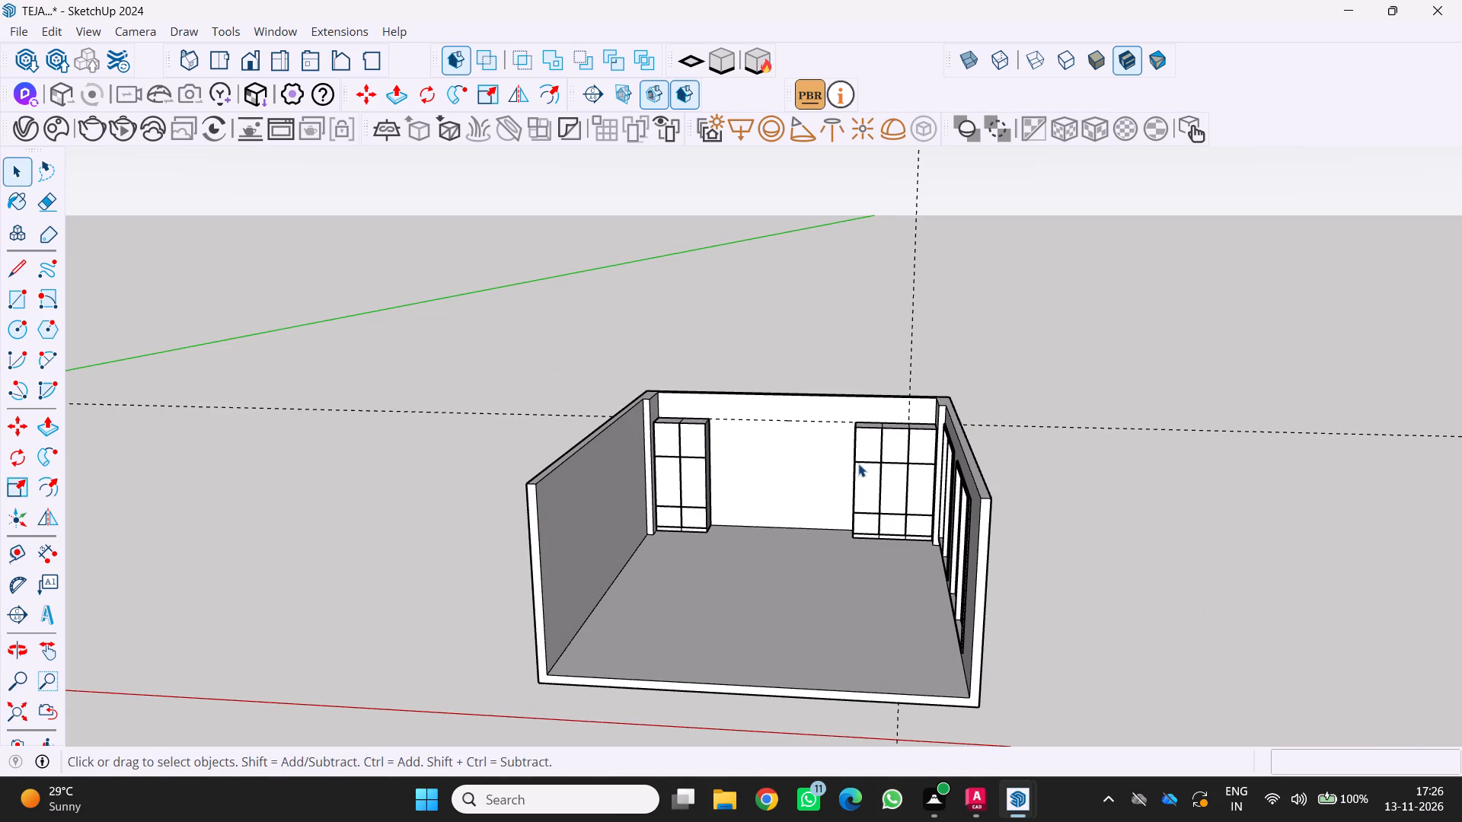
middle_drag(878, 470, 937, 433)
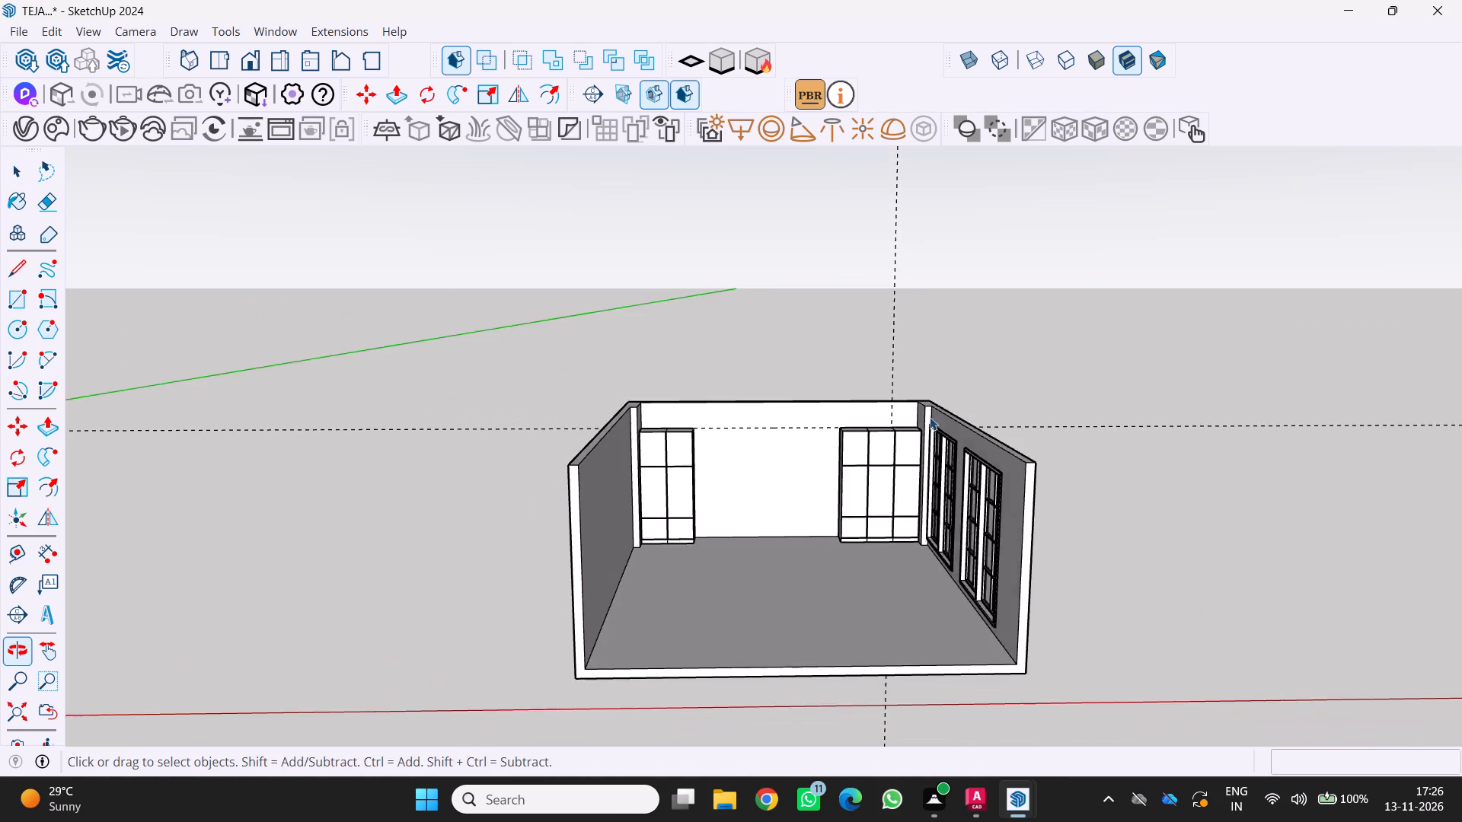
Examine the room and the cabinet runs on its back wall from outside at several viewpoints.
scroll(921, 417, down, 5)
middle_drag(889, 438, 764, 454)
middle_click(764, 452)
scroll(765, 440, down, 4)
middle_drag(768, 441, 944, 421)
middle_click(945, 421)
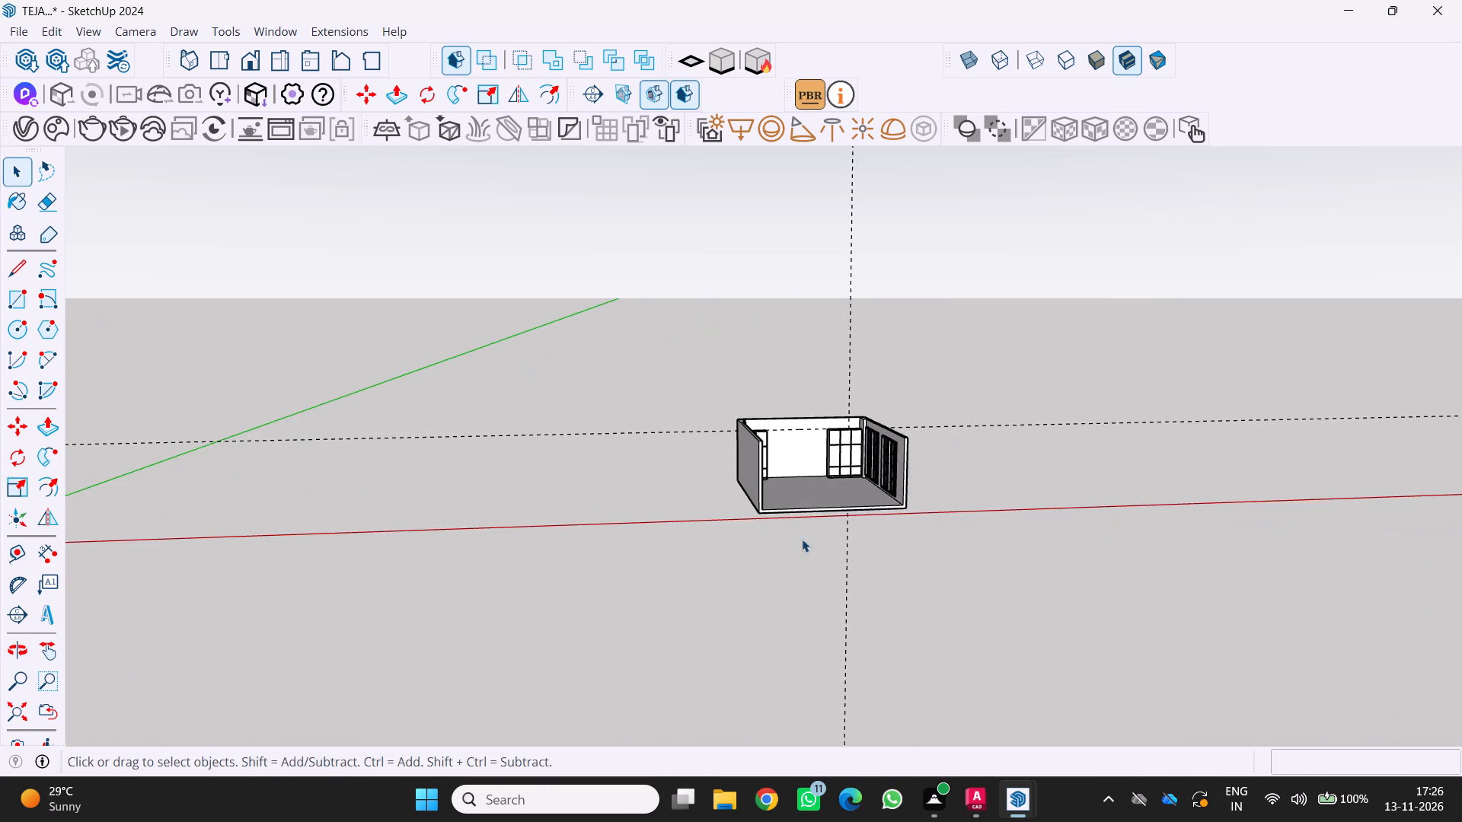
scroll(740, 539, up, 8)
scroll(776, 446, up, 1)
middle_drag(776, 446, 657, 480)
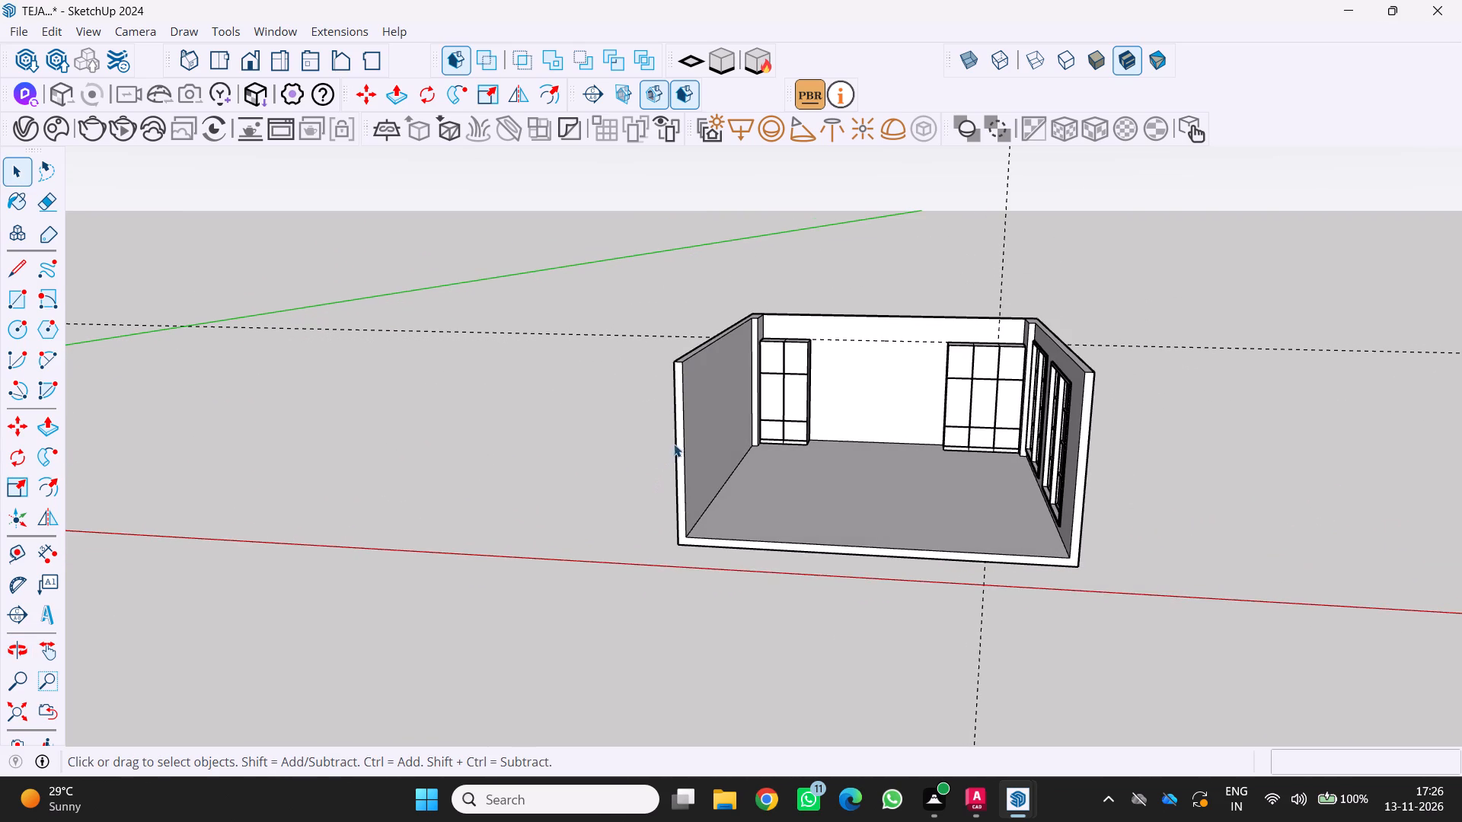
scroll(694, 443, up, 1)
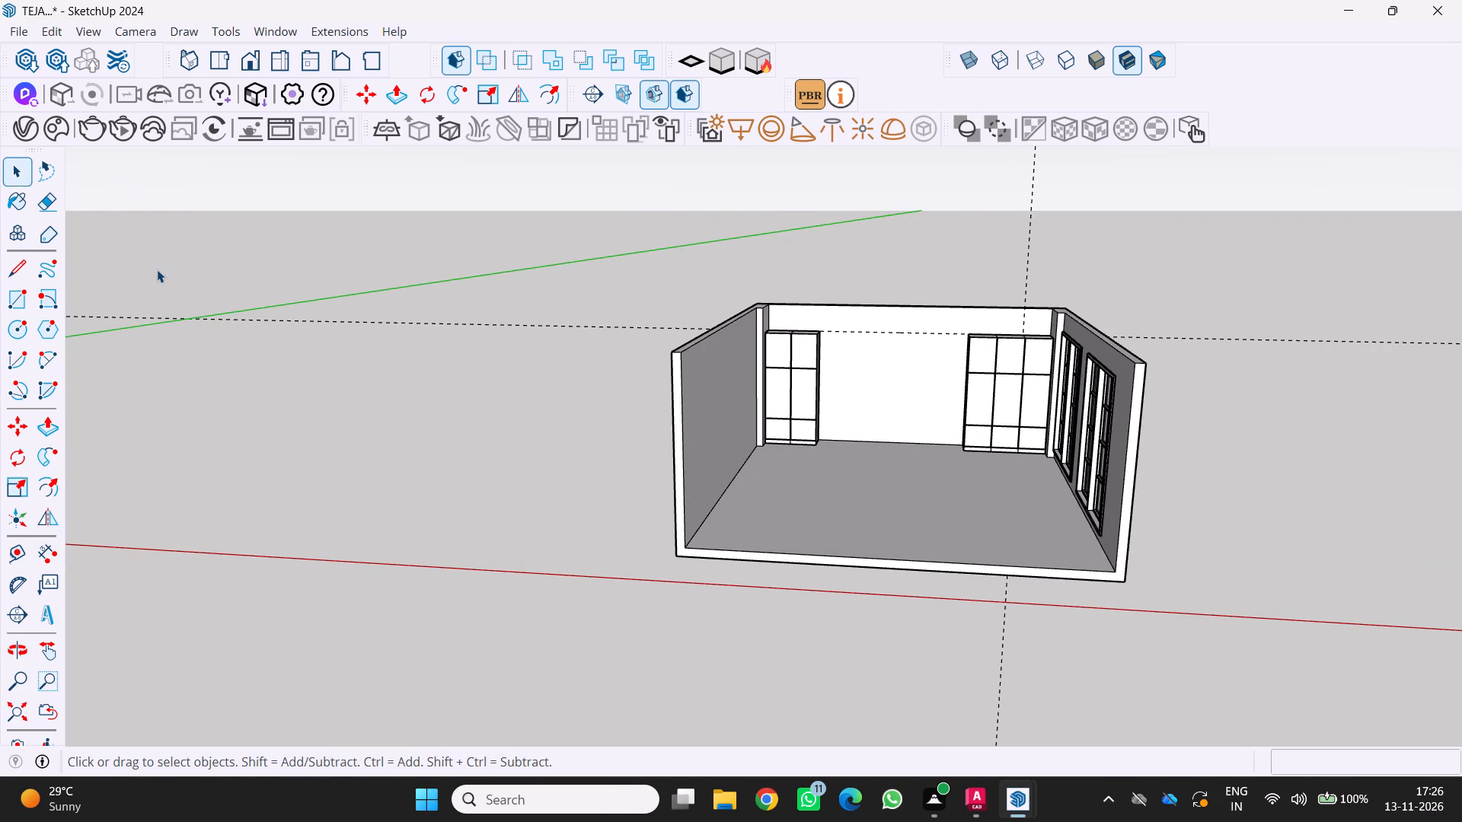
scroll(280, 318, down, 1)
middle_drag(281, 318, 461, 347)
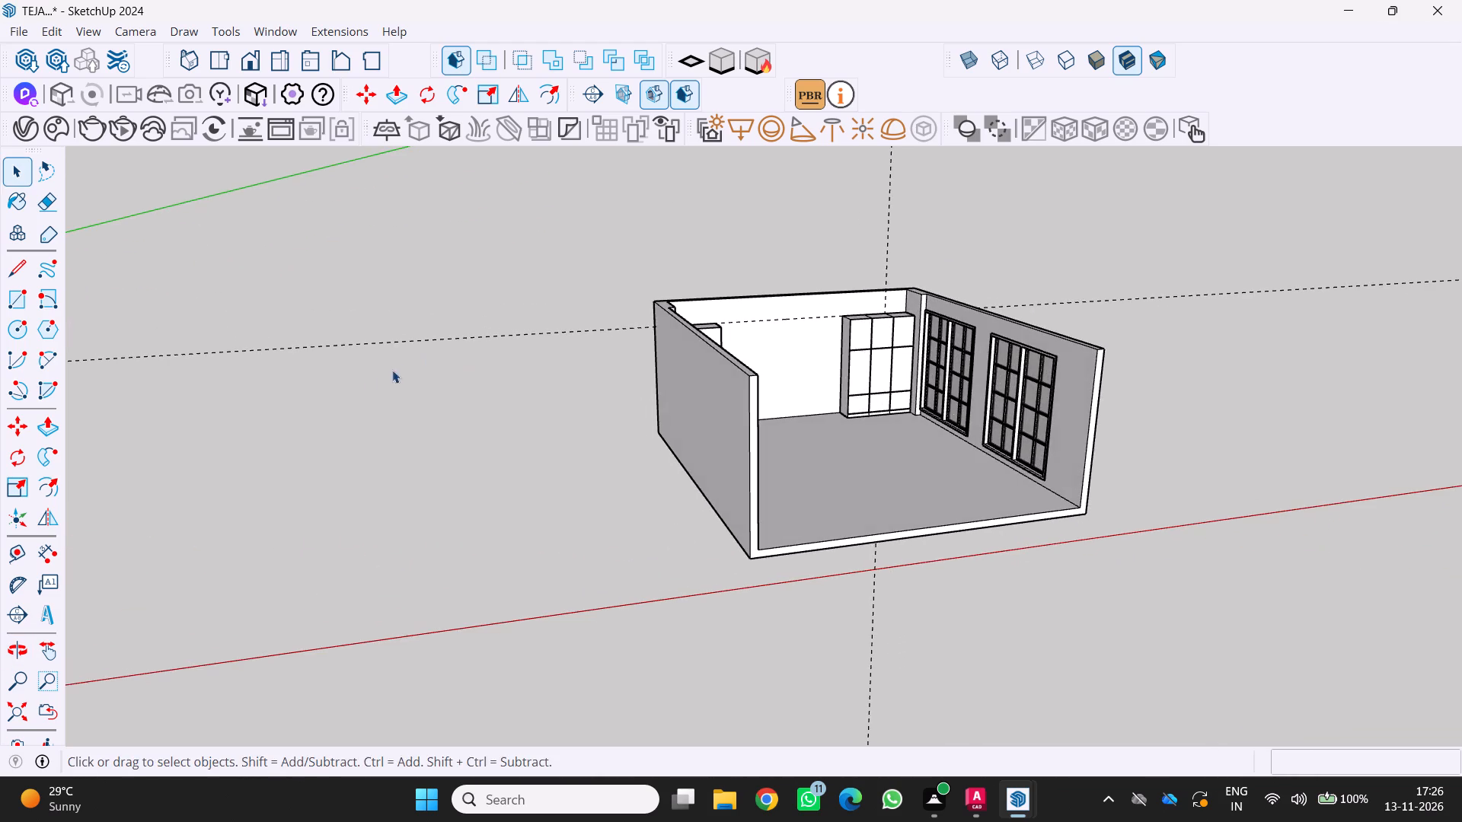
scroll(339, 382, up, 1)
middle_drag(337, 386, 231, 424)
scroll(335, 407, down, 2)
middle_drag(327, 406, 321, 353)
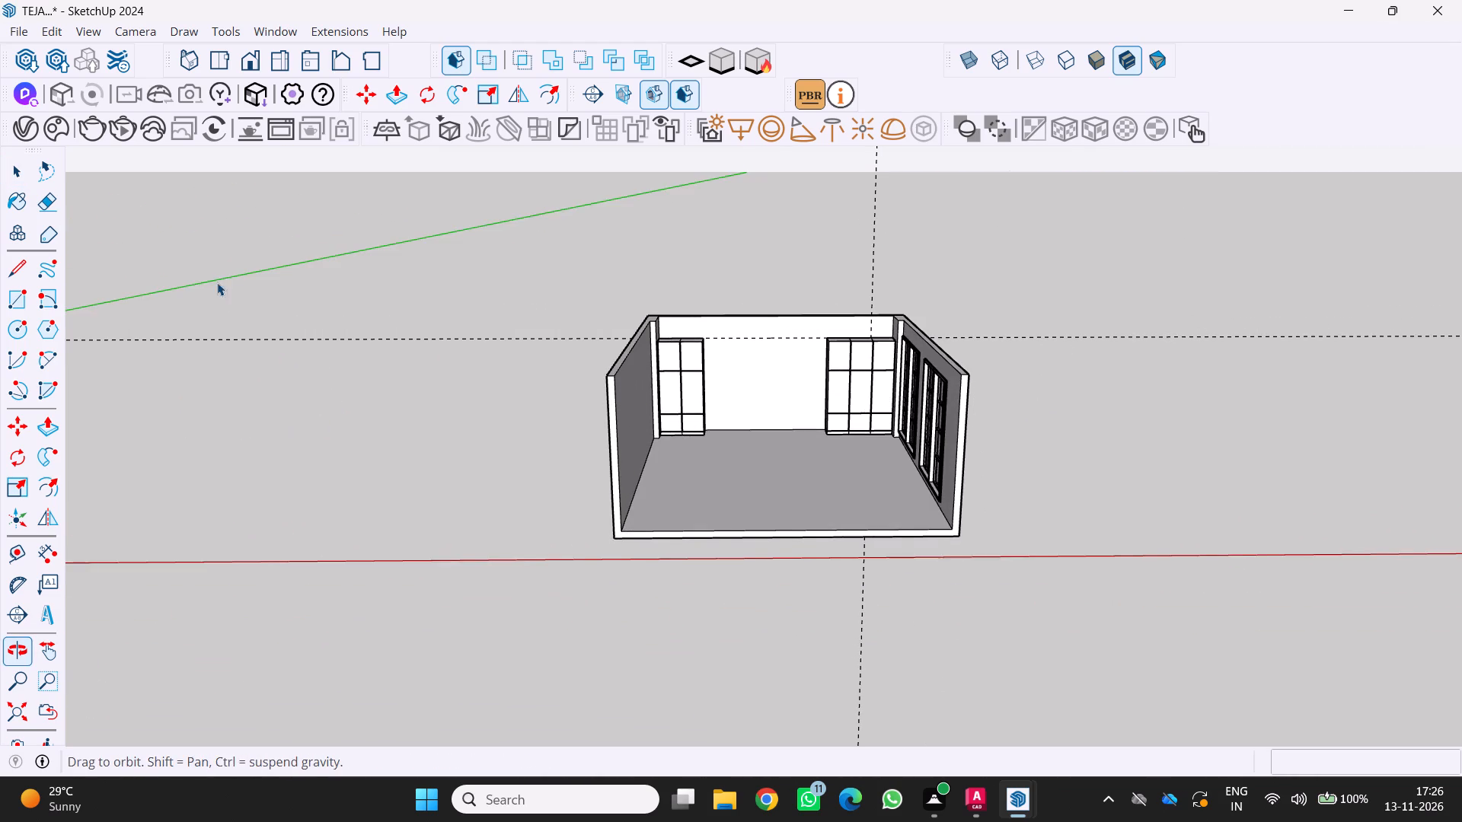
Draw a long rectangle on the ground outside the room beside the plain side wall and Push/Pull it up 124 cm into a box.
click(18, 299)
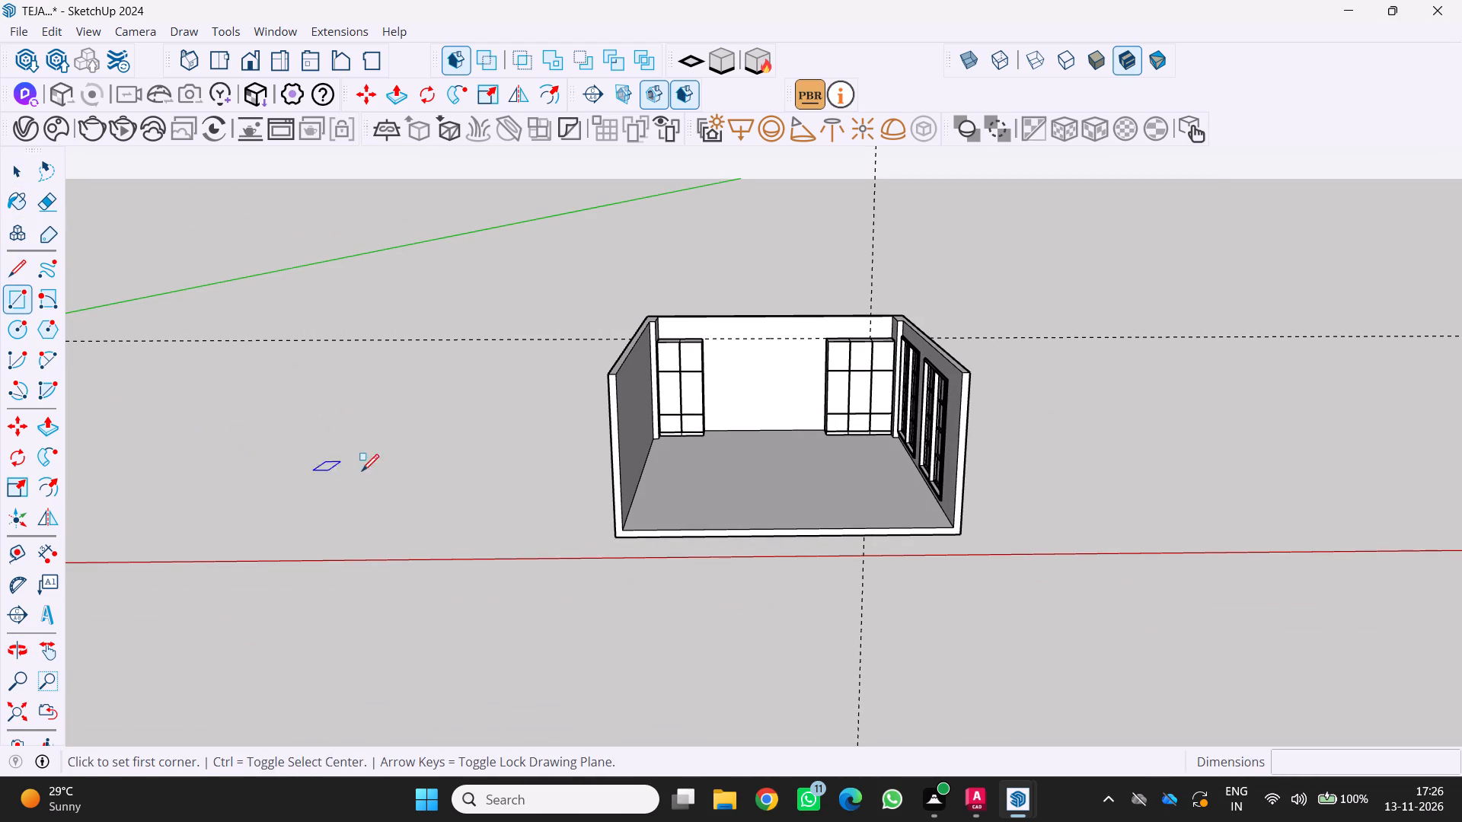
scroll(383, 477, up, 1)
middle_drag(425, 491, 544, 495)
click(388, 537)
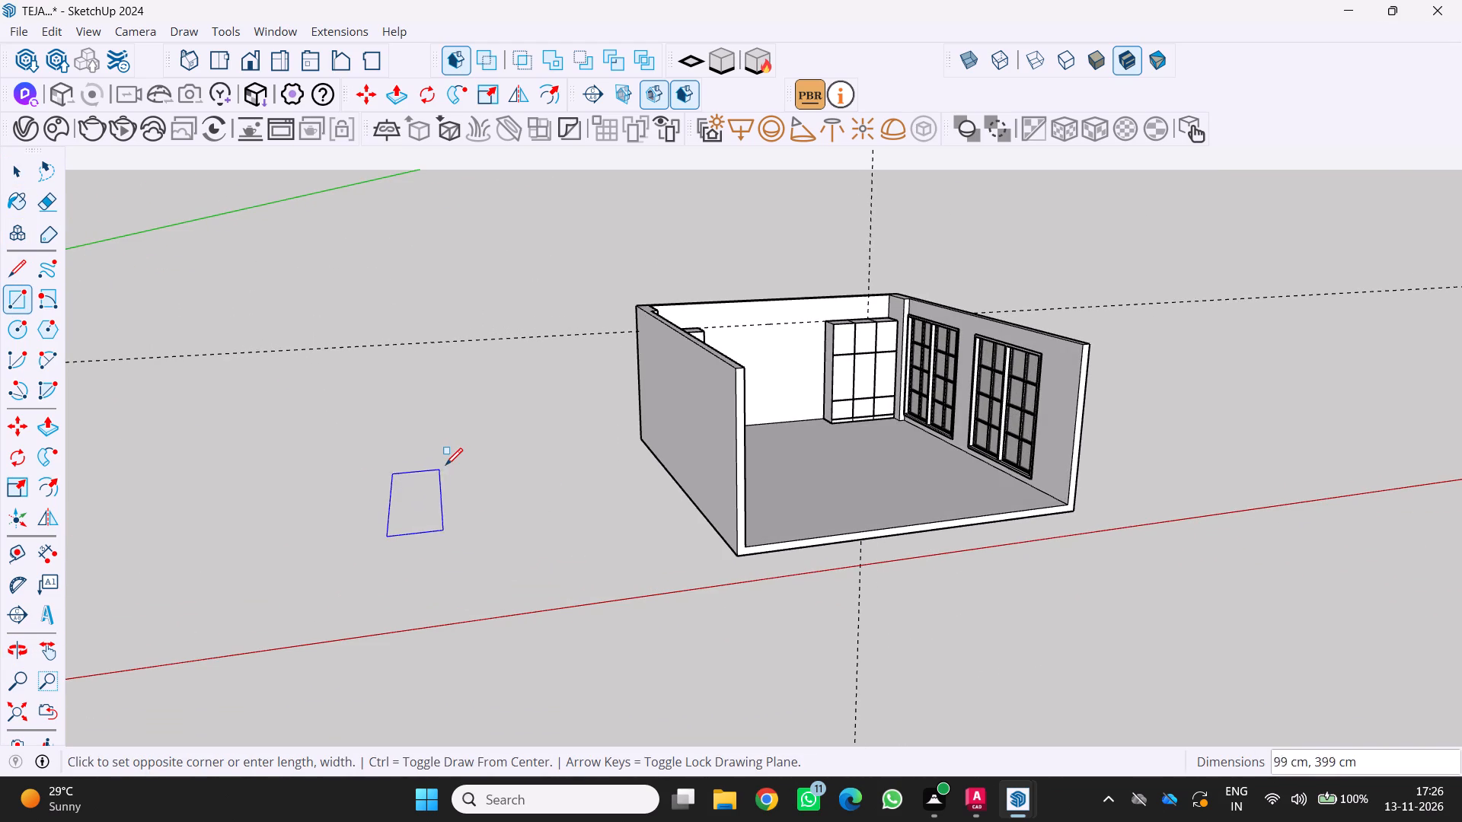
click(456, 454)
middle_drag(459, 474, 394, 497)
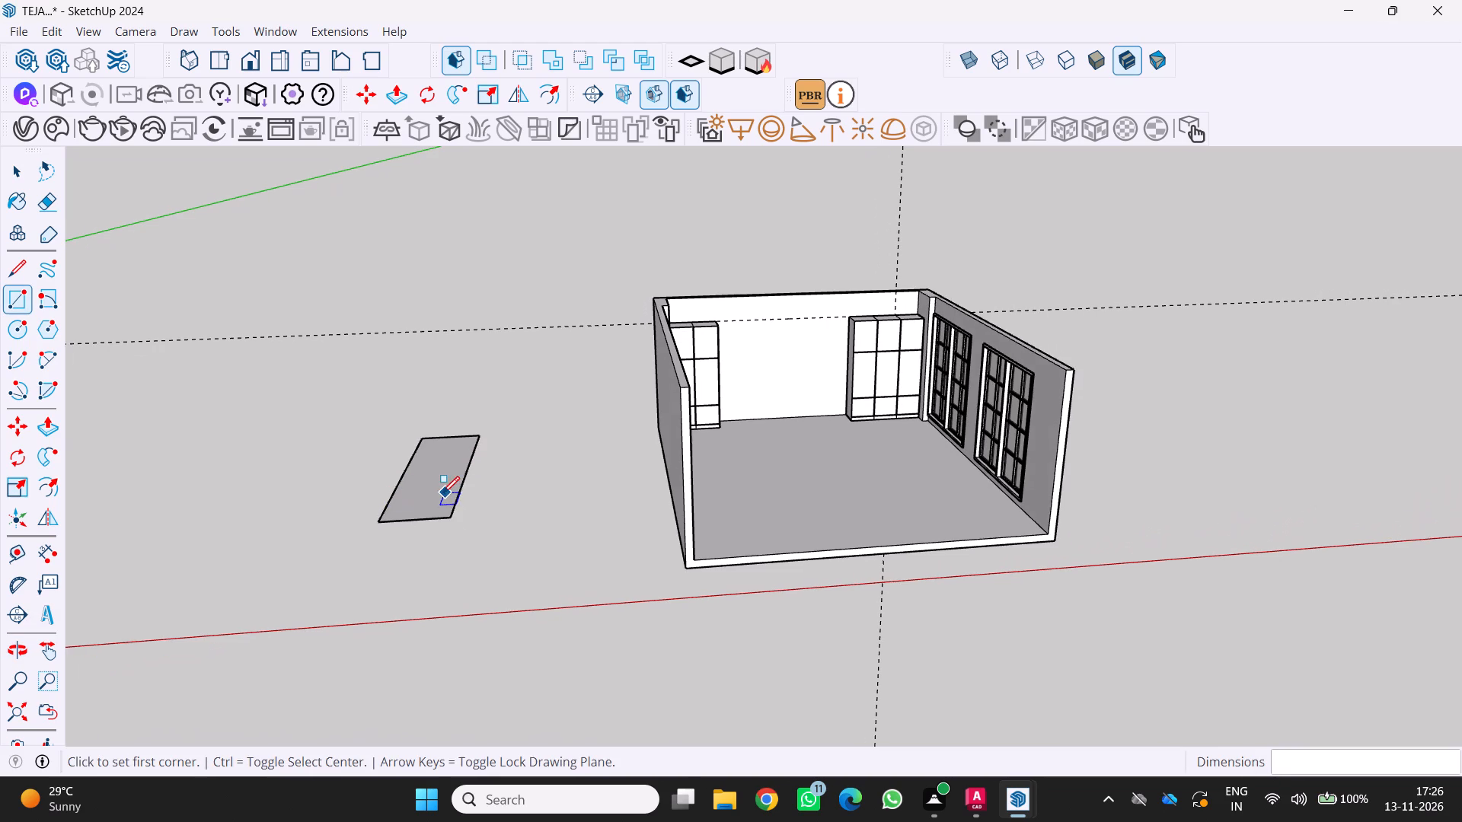
key(p)
drag(443, 468, 443, 416)
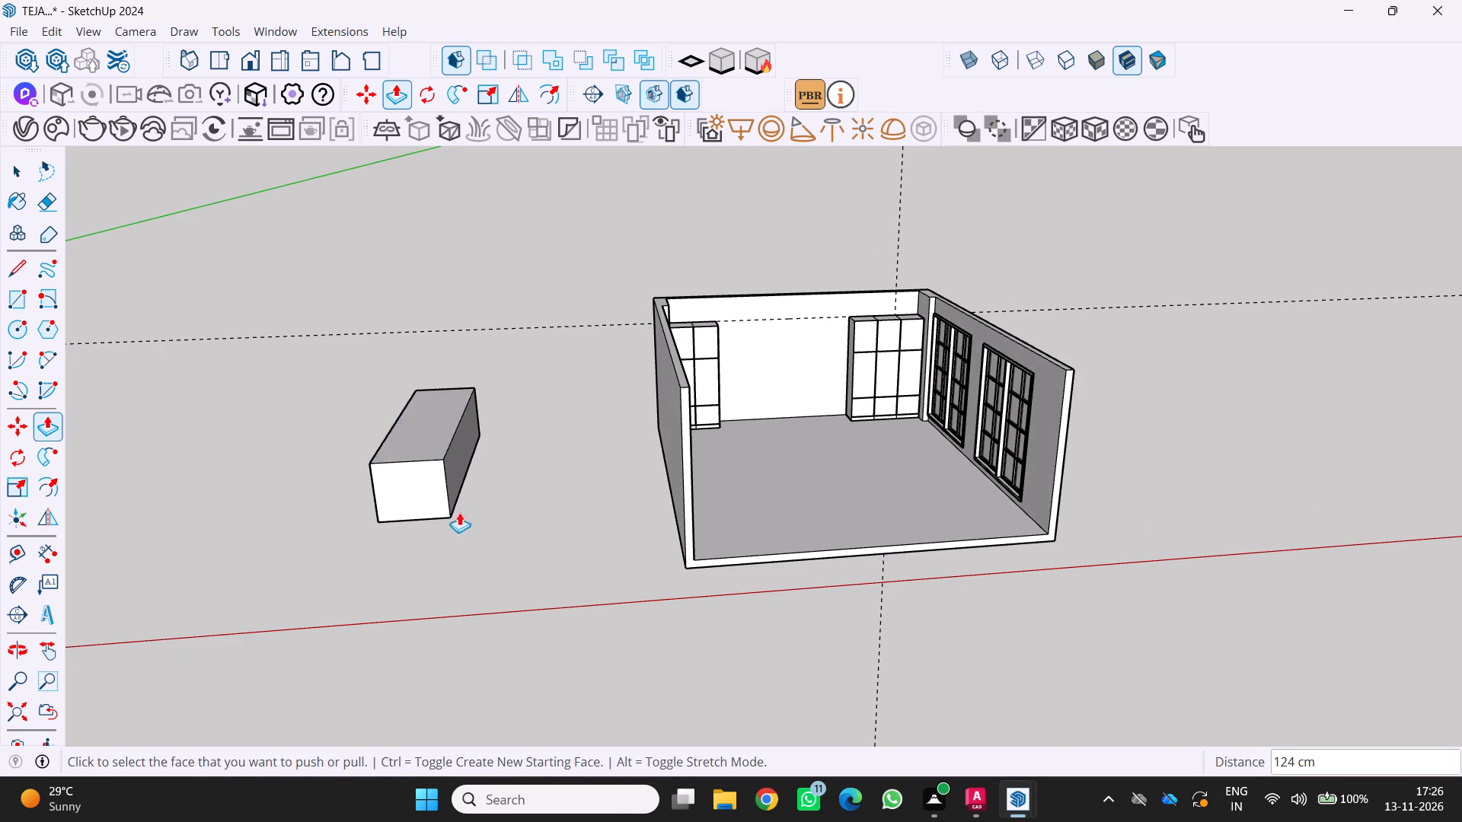
middle_drag(459, 515, 400, 504)
middle_click(397, 502)
scroll(436, 486, up, 2)
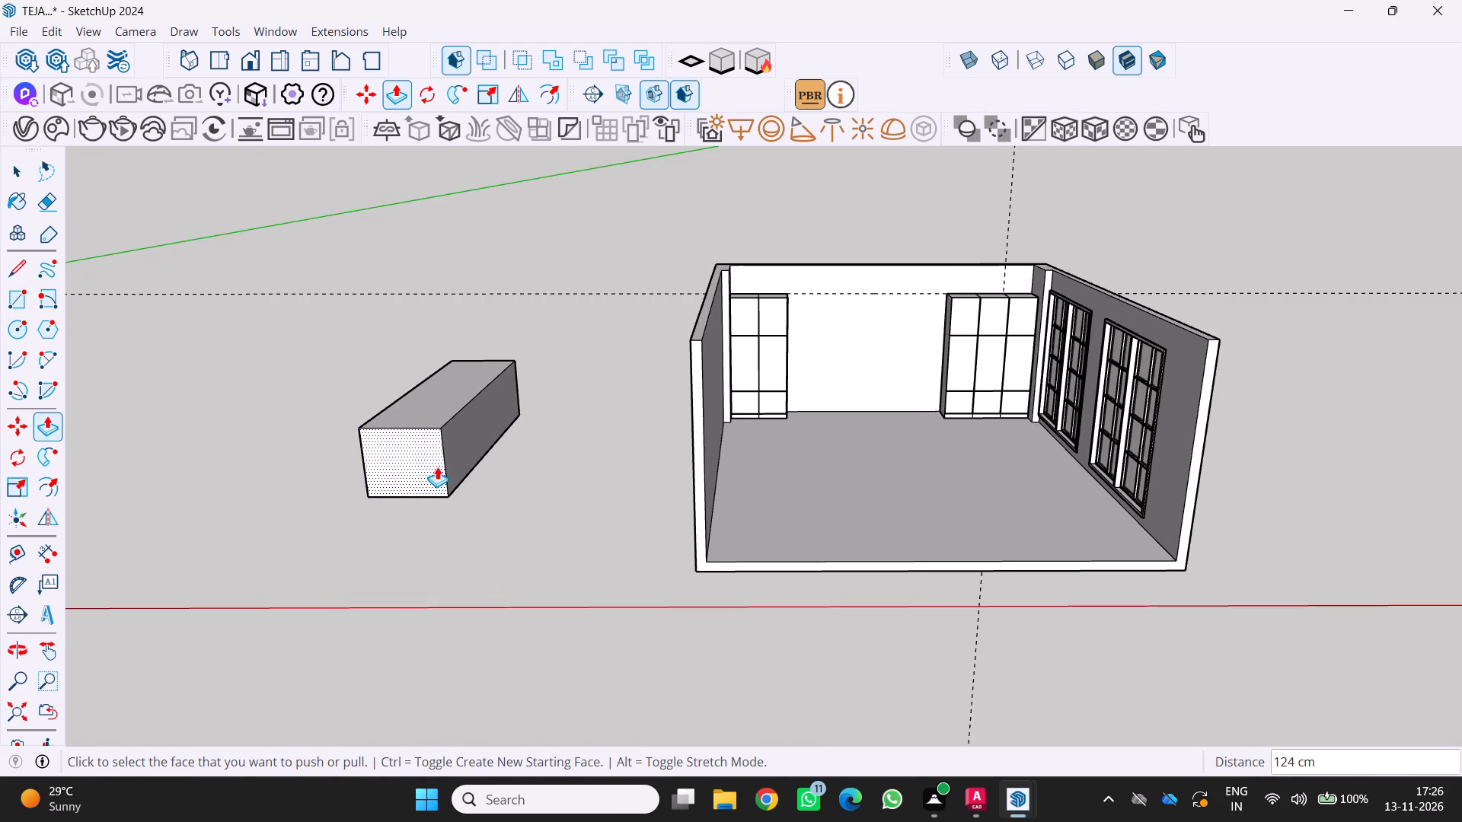
key(space)
Draw two full-height vertical lines on the box's long side facing the room, starting near its front corner.
middle_drag(456, 460, 409, 445)
scroll(437, 457, up, 2)
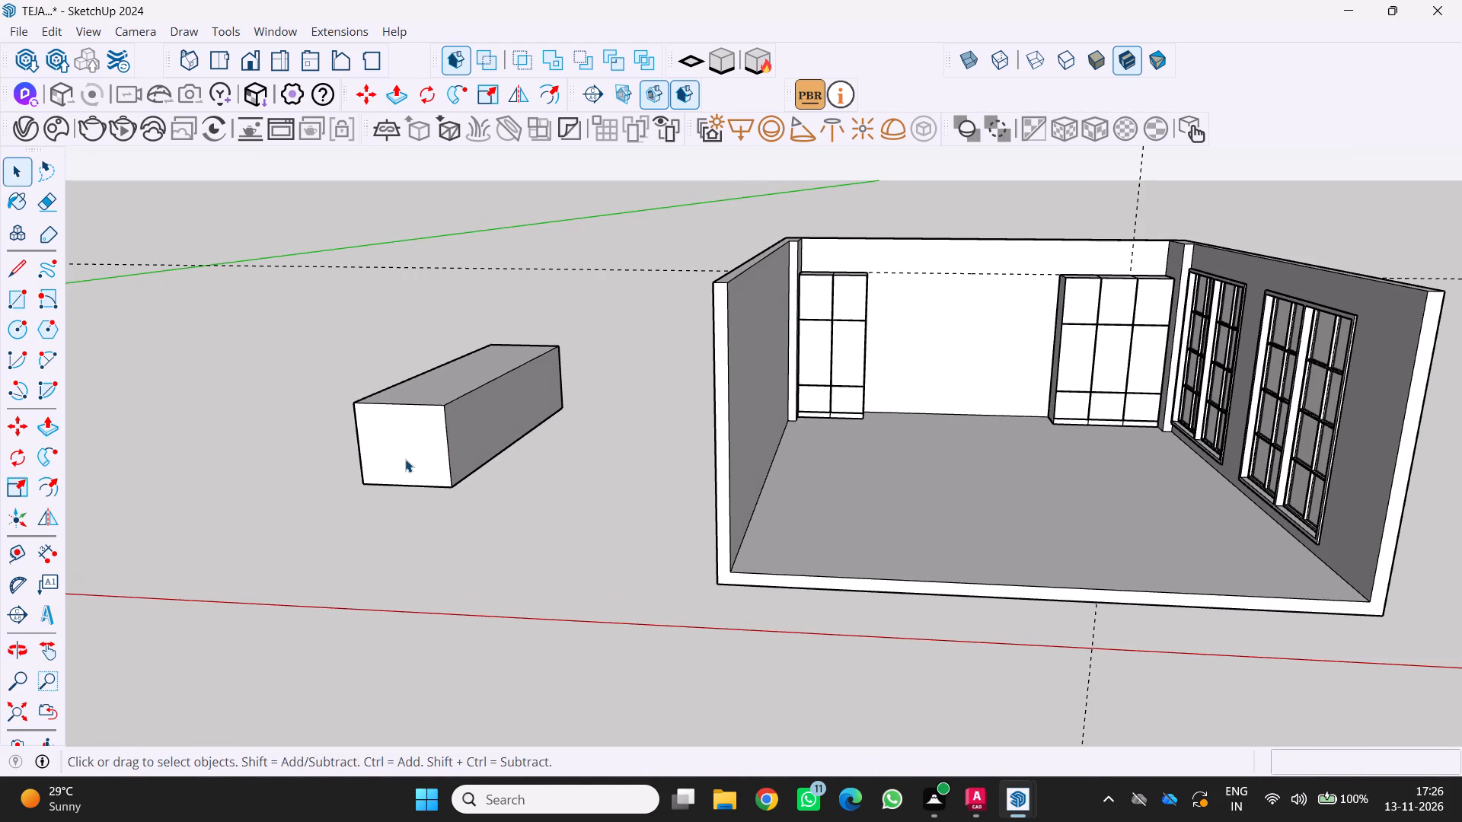
key(l)
scroll(441, 435, up, 2)
click(461, 393)
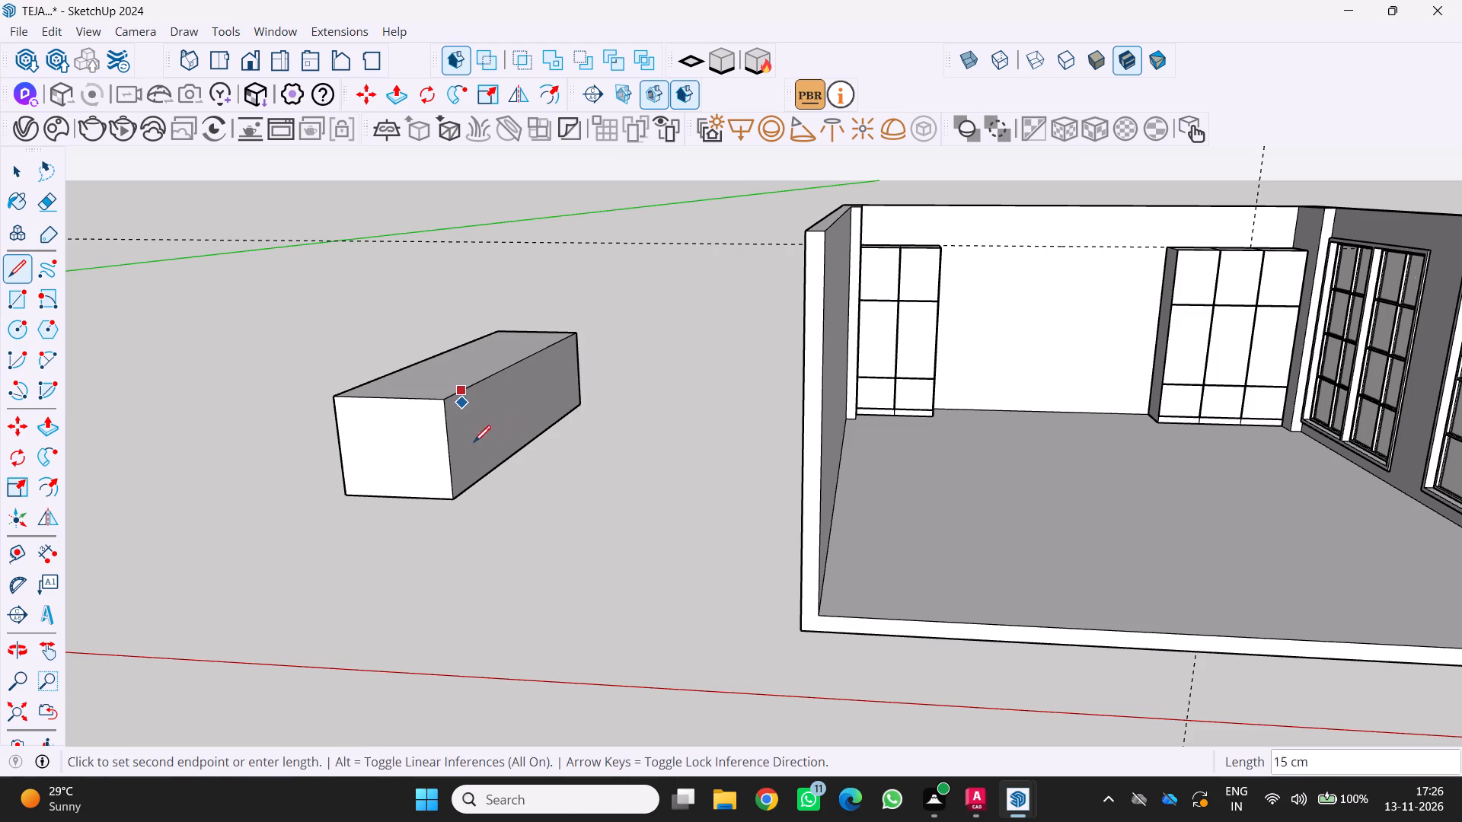
click(473, 486)
key(space)
scroll(463, 391, up, 1)
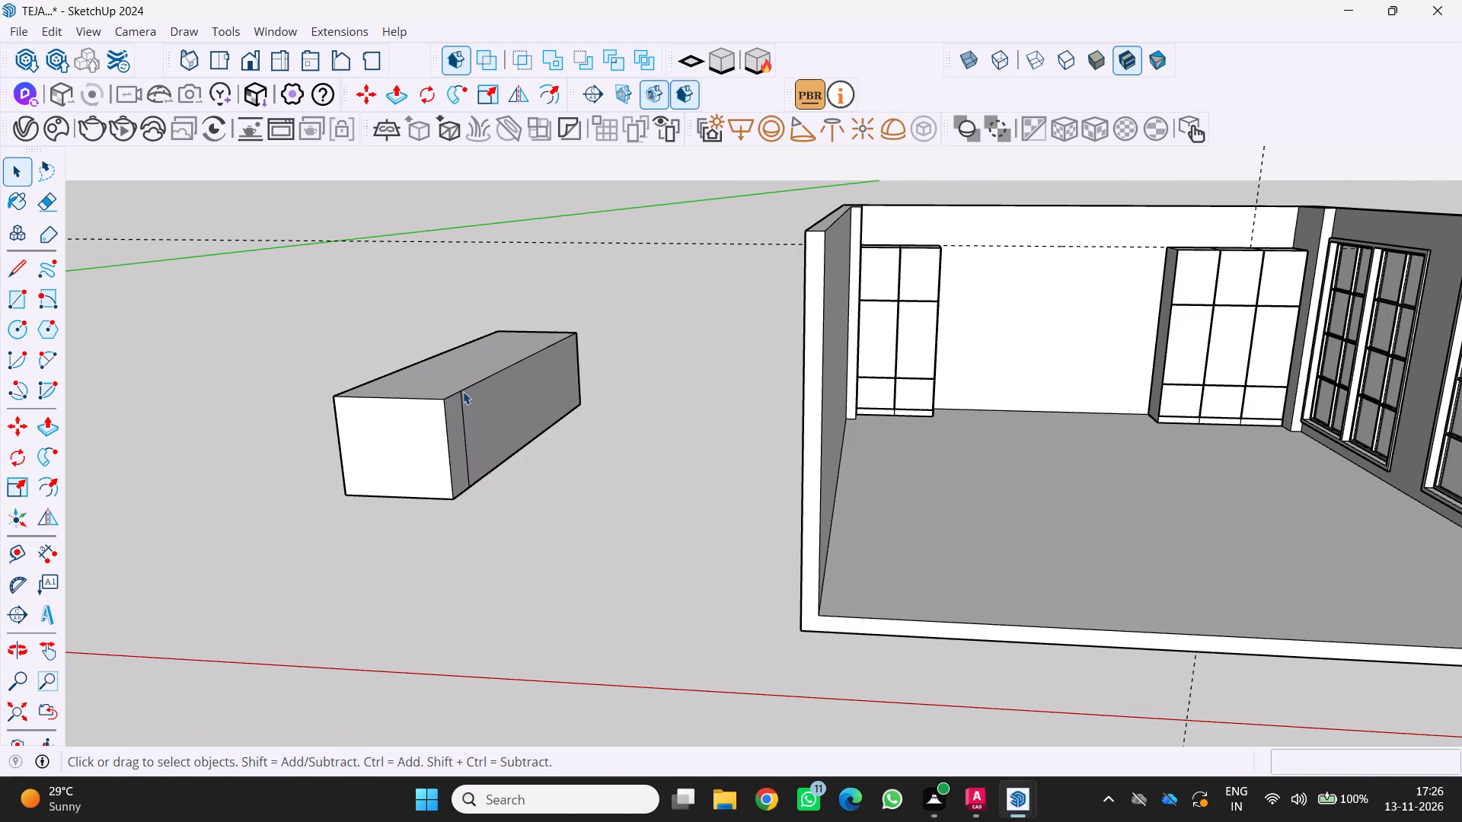
scroll(463, 391, up, 1)
click(22, 261)
scroll(413, 393, up, 1)
drag(485, 381, 485, 396)
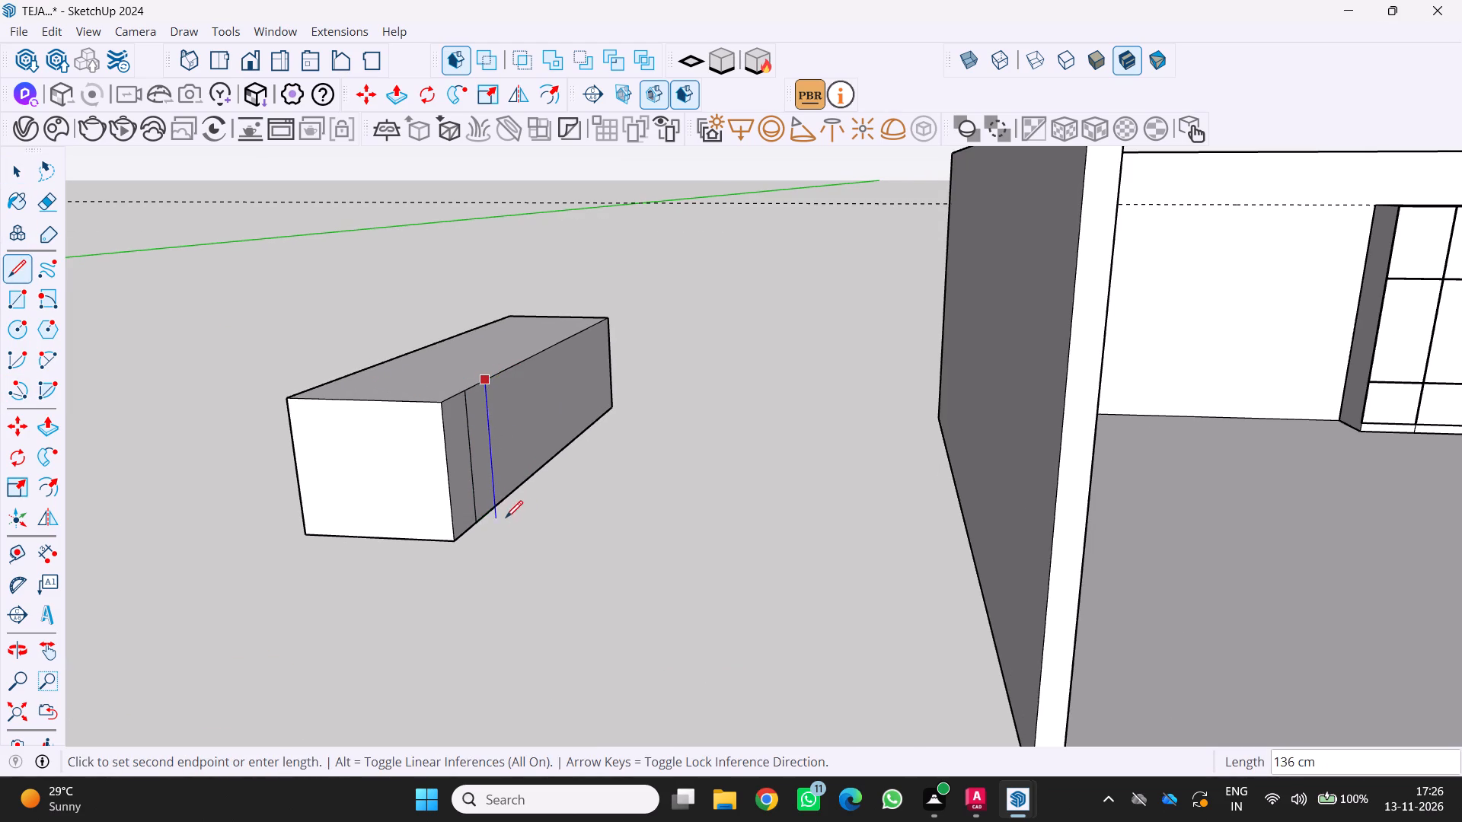
click(495, 510)
key(space)
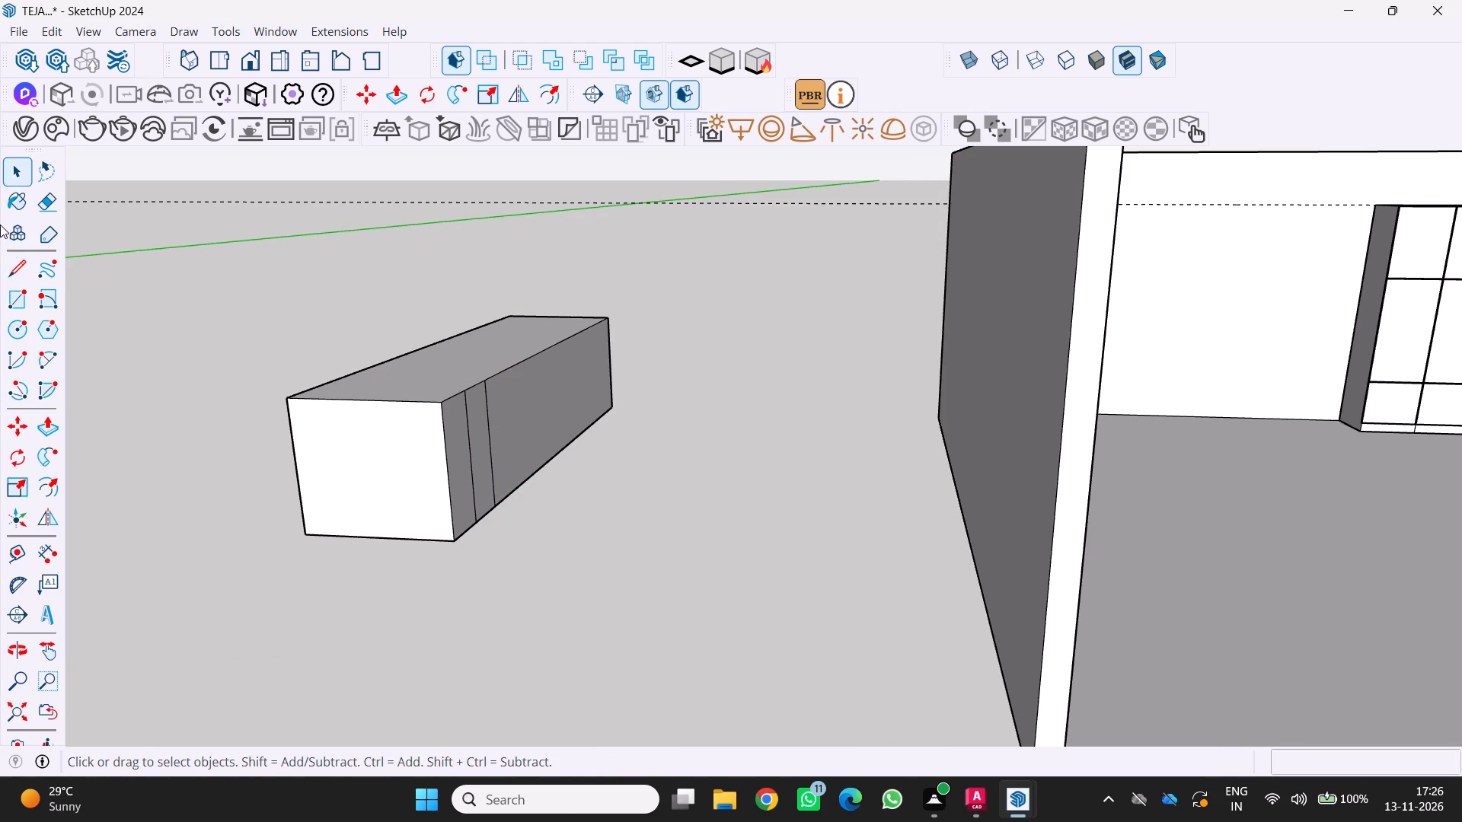
Draw three more full-height vertical lines on the box's long side, spaced along beyond the first two.
click(24, 271)
scroll(475, 386, up, 2)
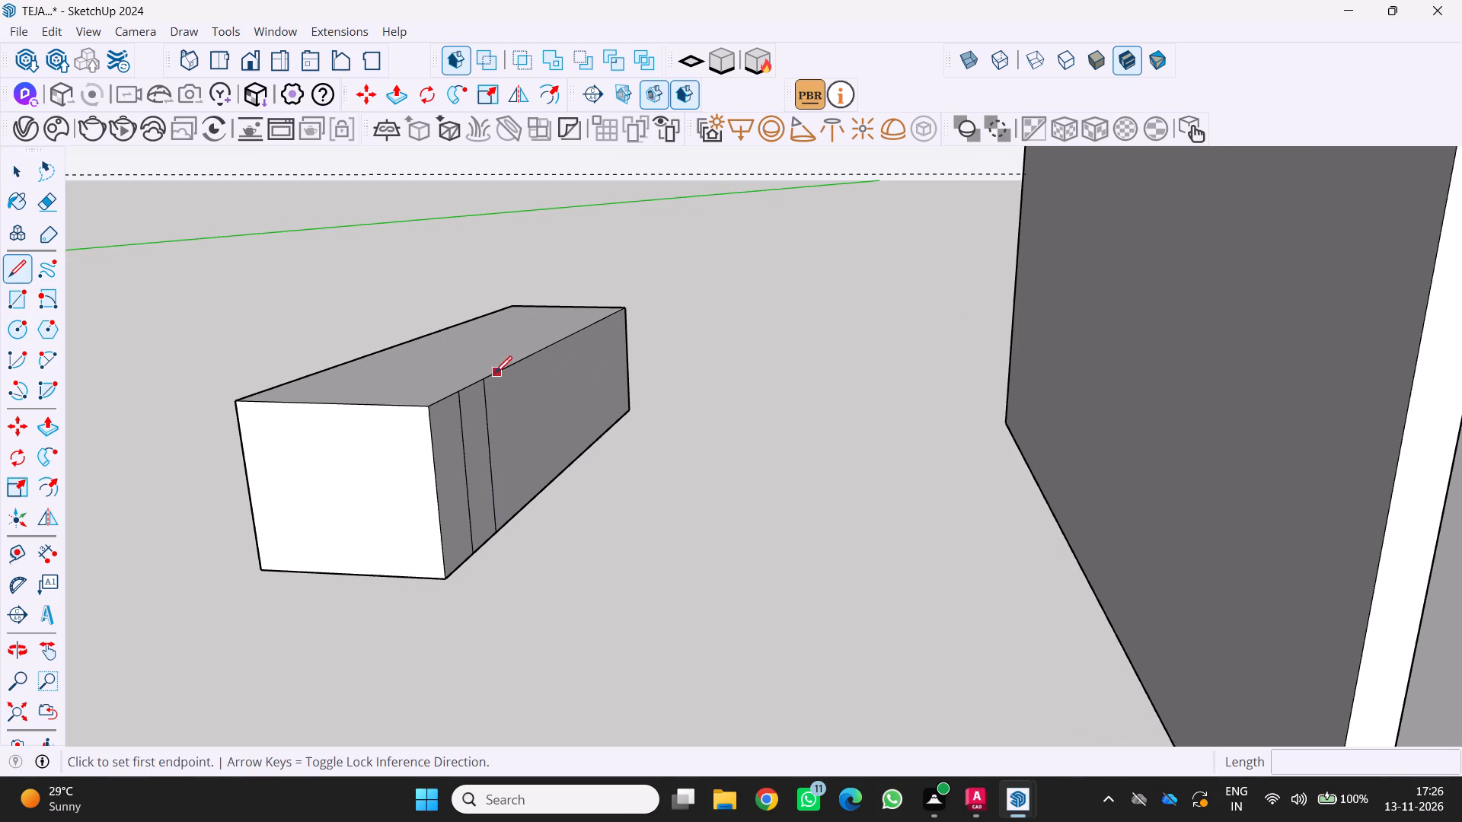
click(501, 367)
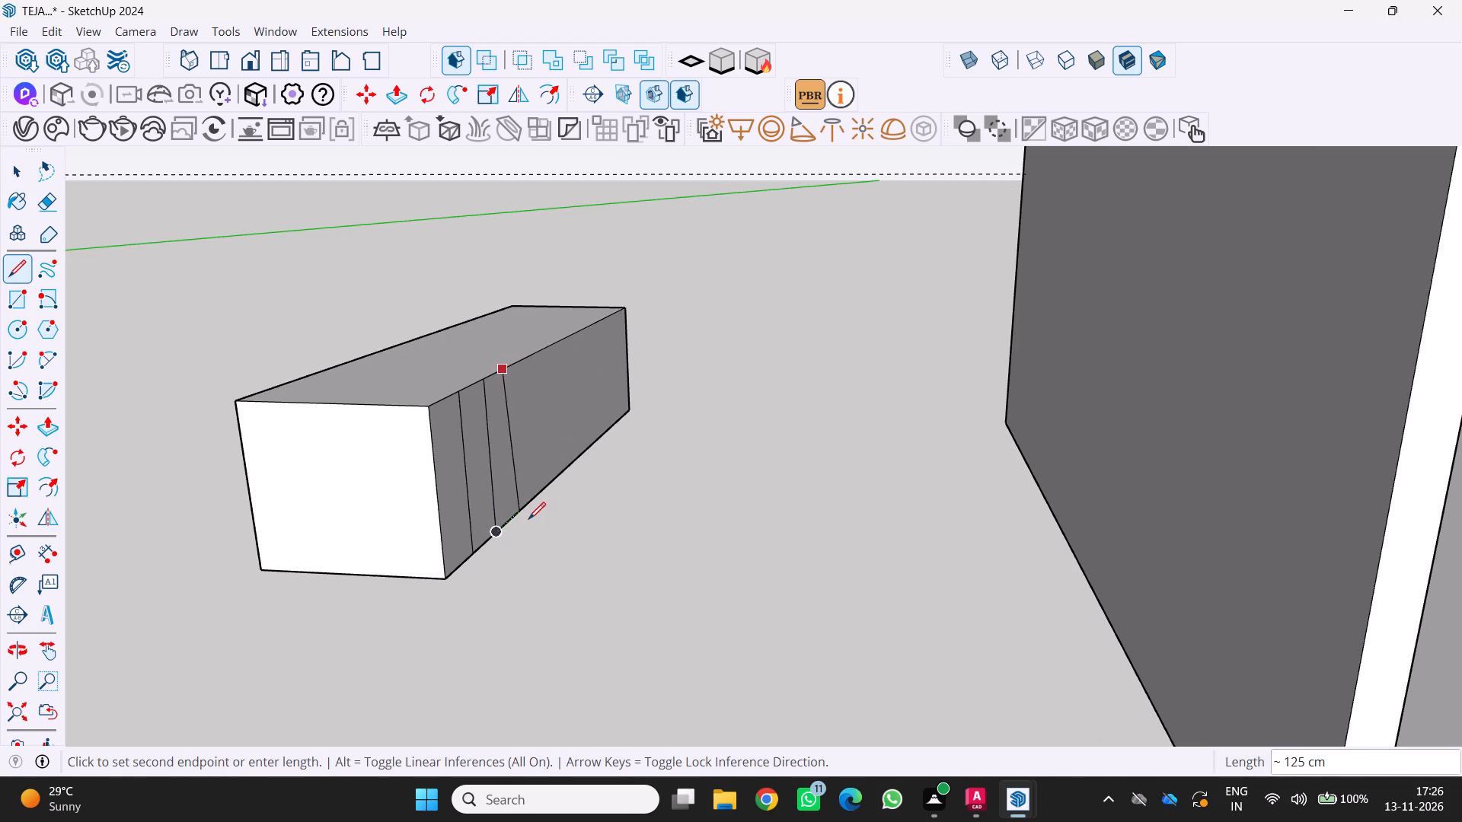
click(515, 514)
key(space)
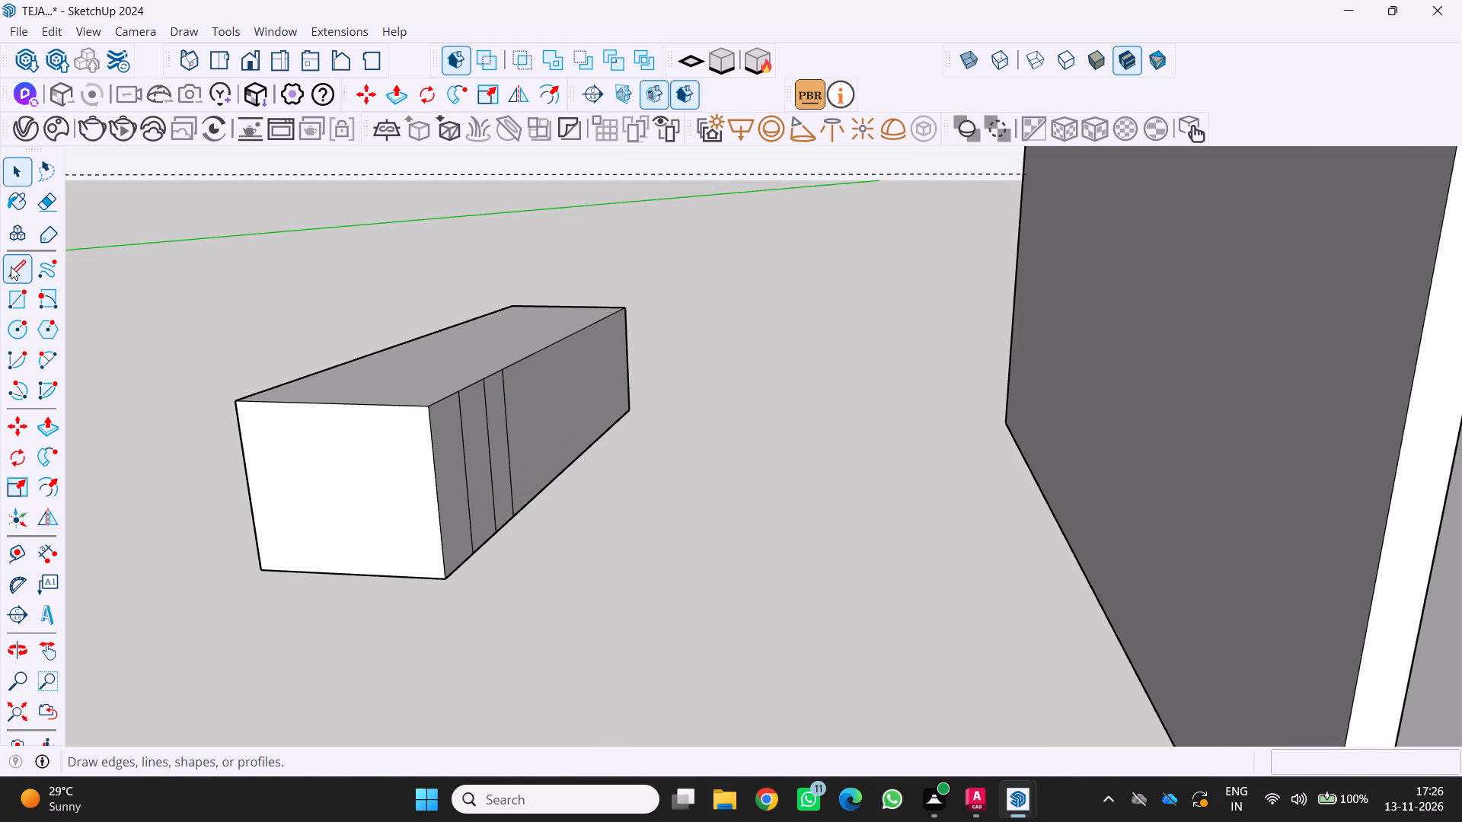
click(13, 267)
middle_drag(575, 392, 480, 397)
scroll(470, 374, up, 3)
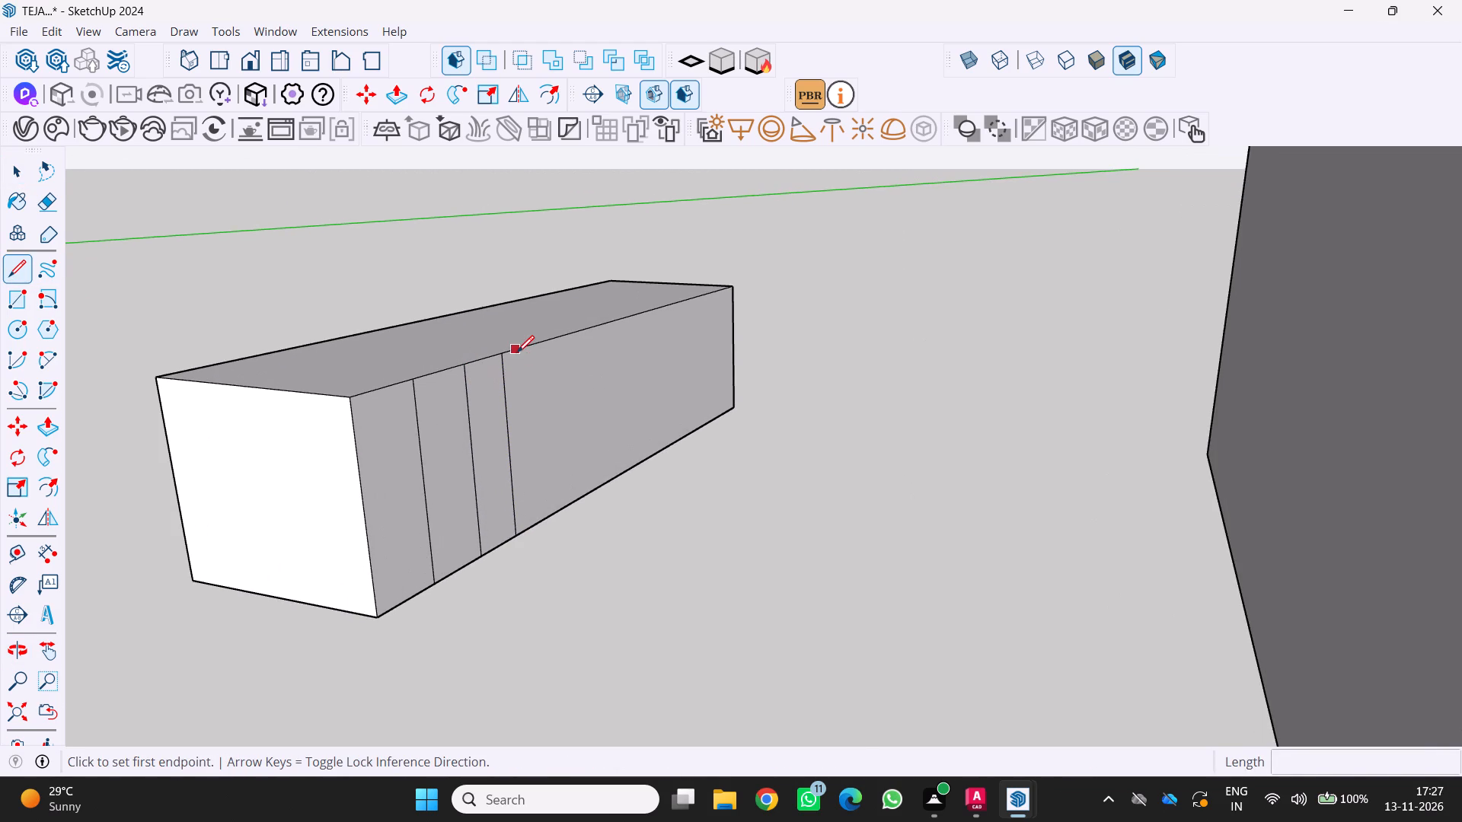
click(534, 348)
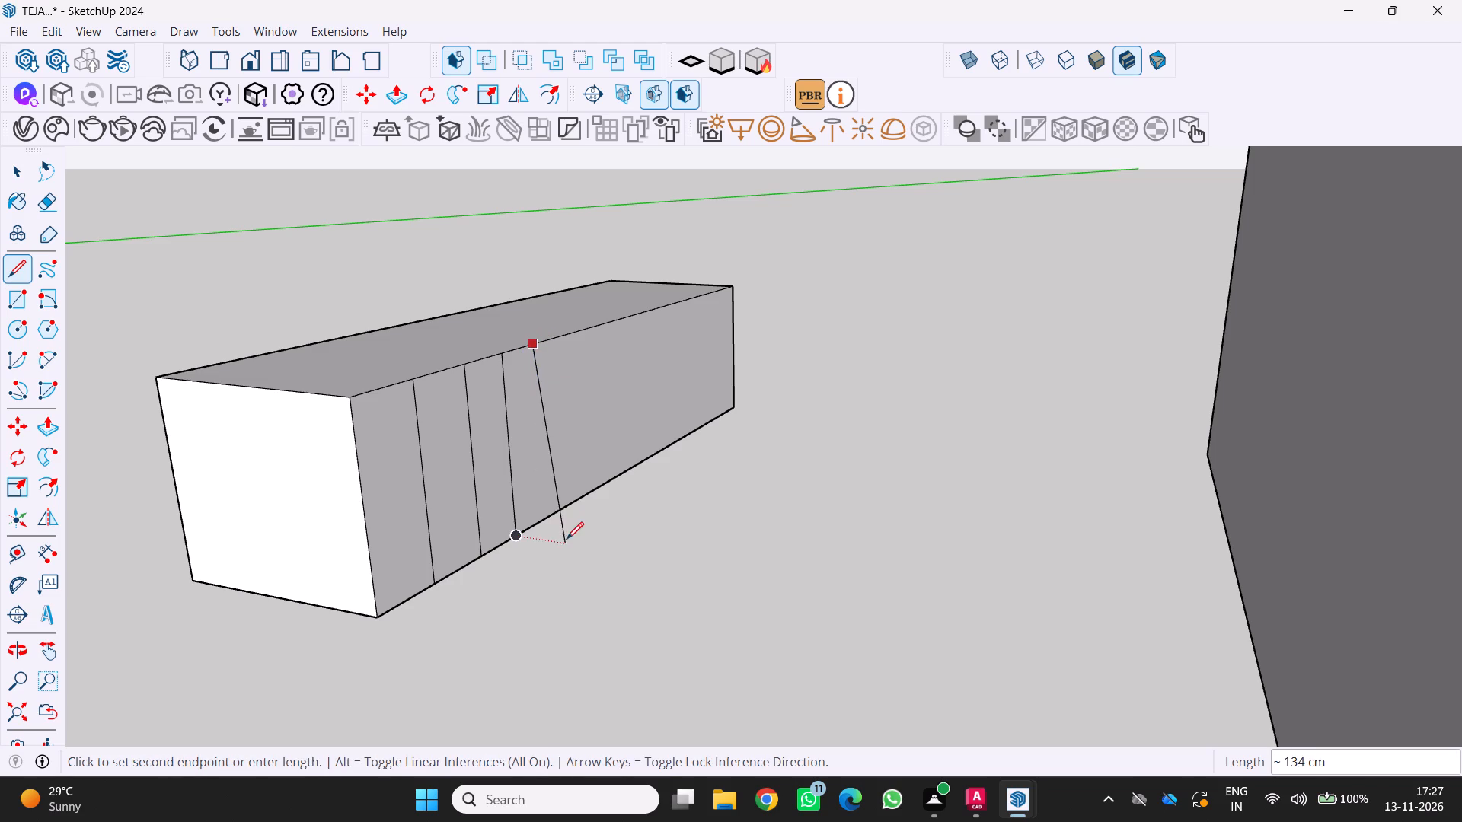
click(554, 524)
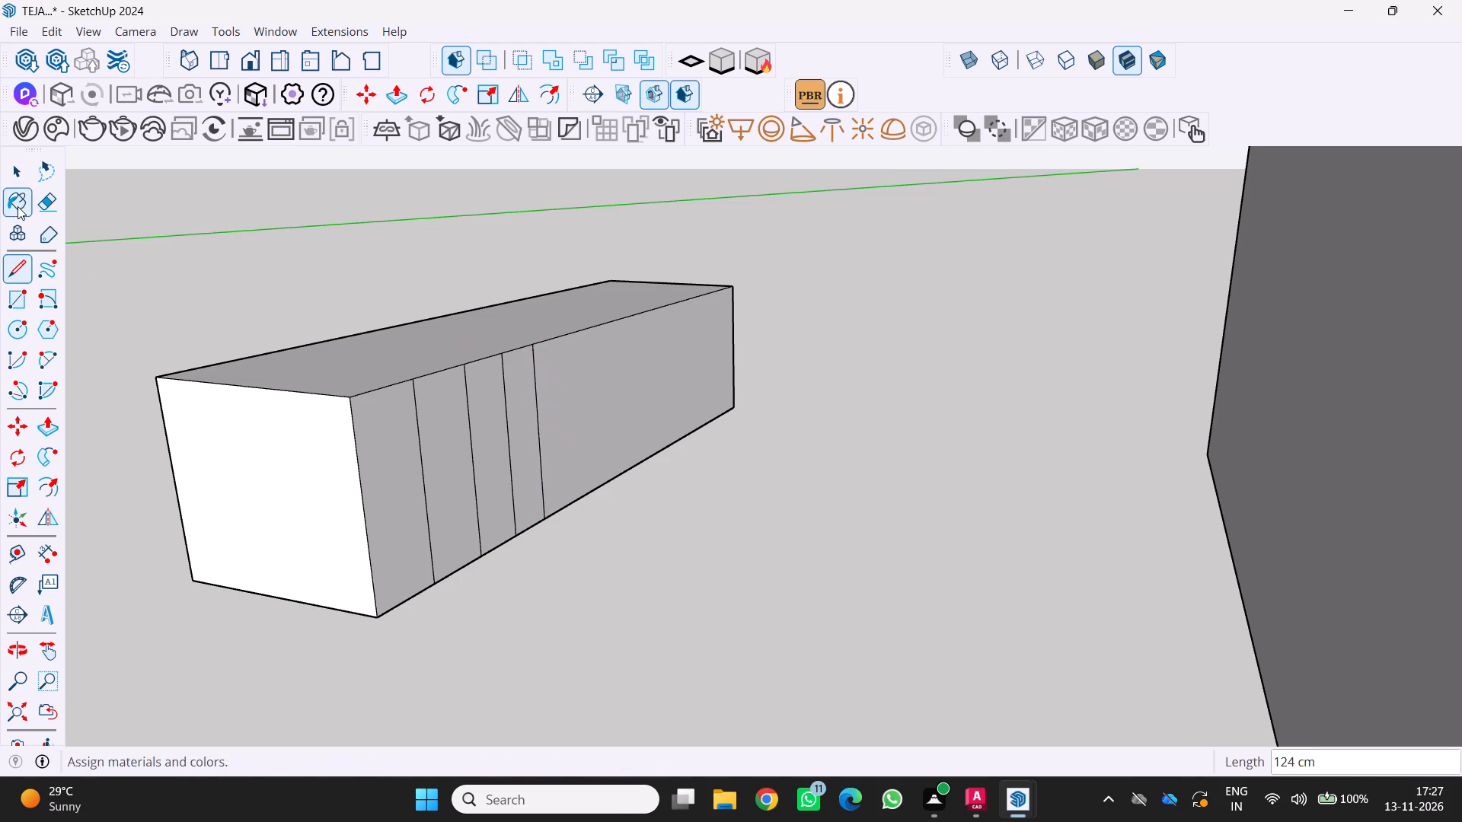
click(14, 272)
scroll(541, 358, up, 2)
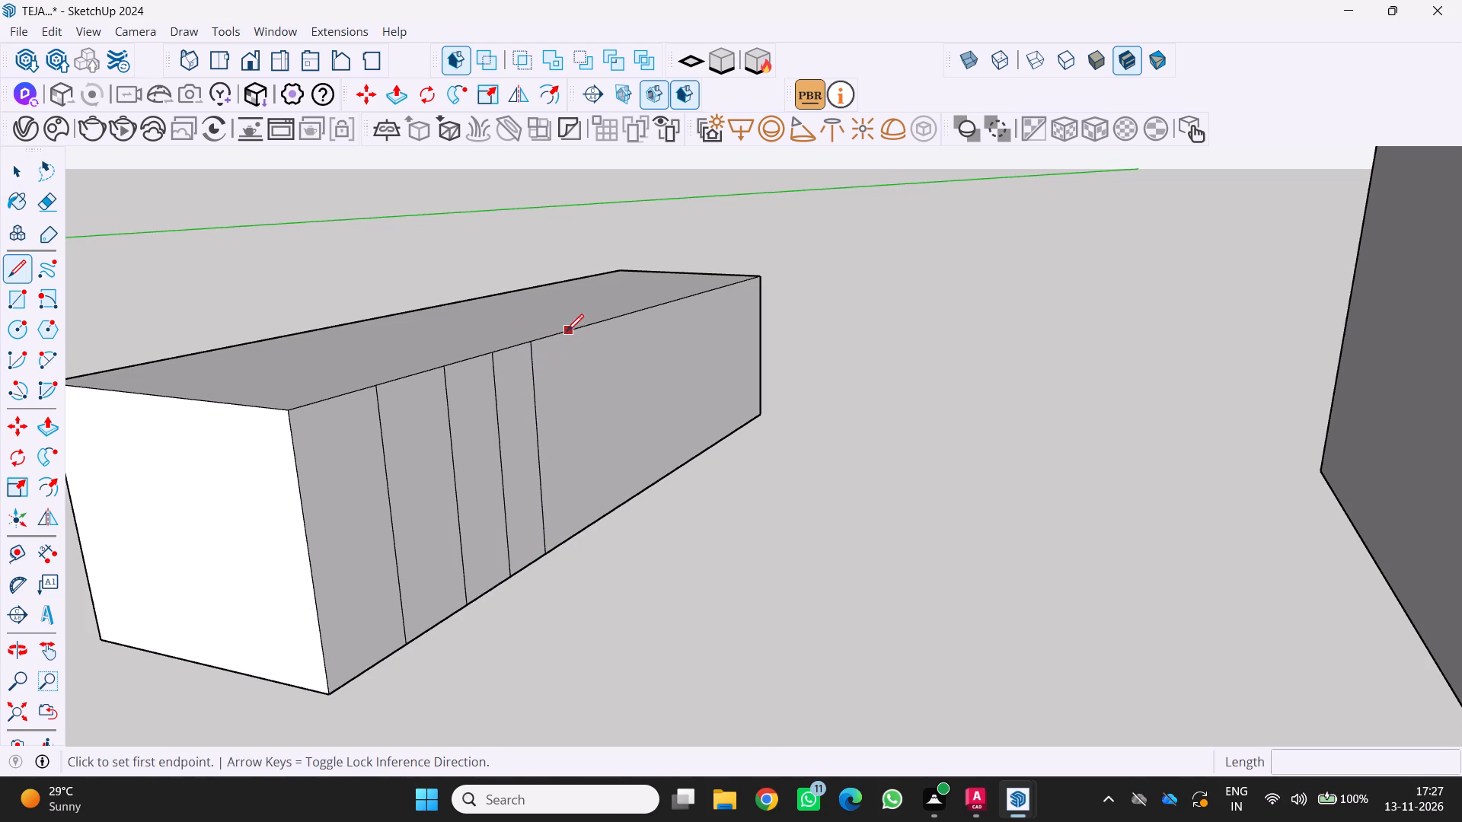
click(567, 331)
click(585, 536)
key(space)
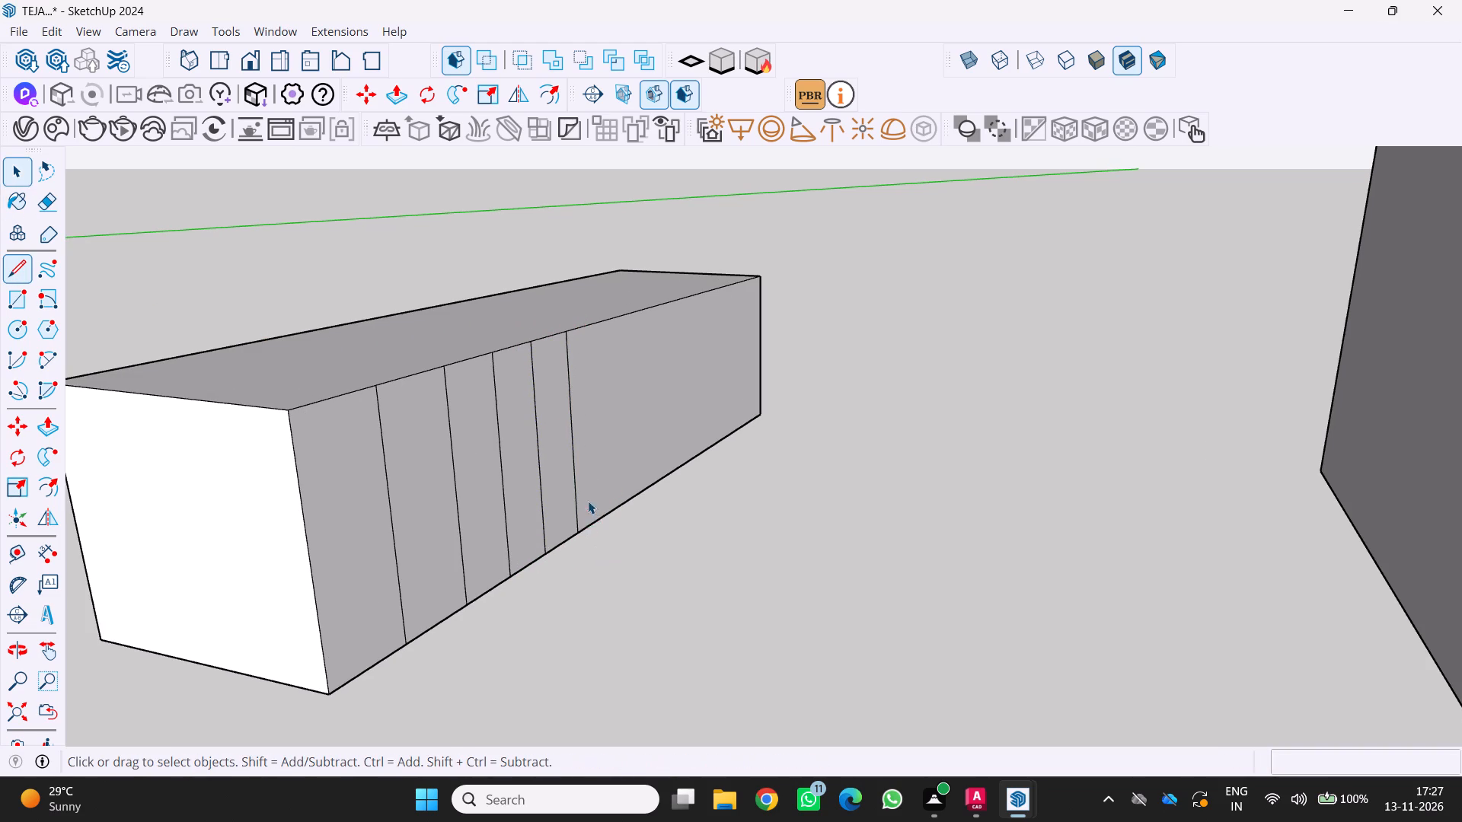
Draw a full-height vertical line on the box's front end face, near the corner farther from the room.
scroll(565, 476, down, 4)
scroll(301, 409, down, 2)
middle_drag(340, 404, 447, 402)
middle_click(448, 402)
scroll(450, 402, down, 3)
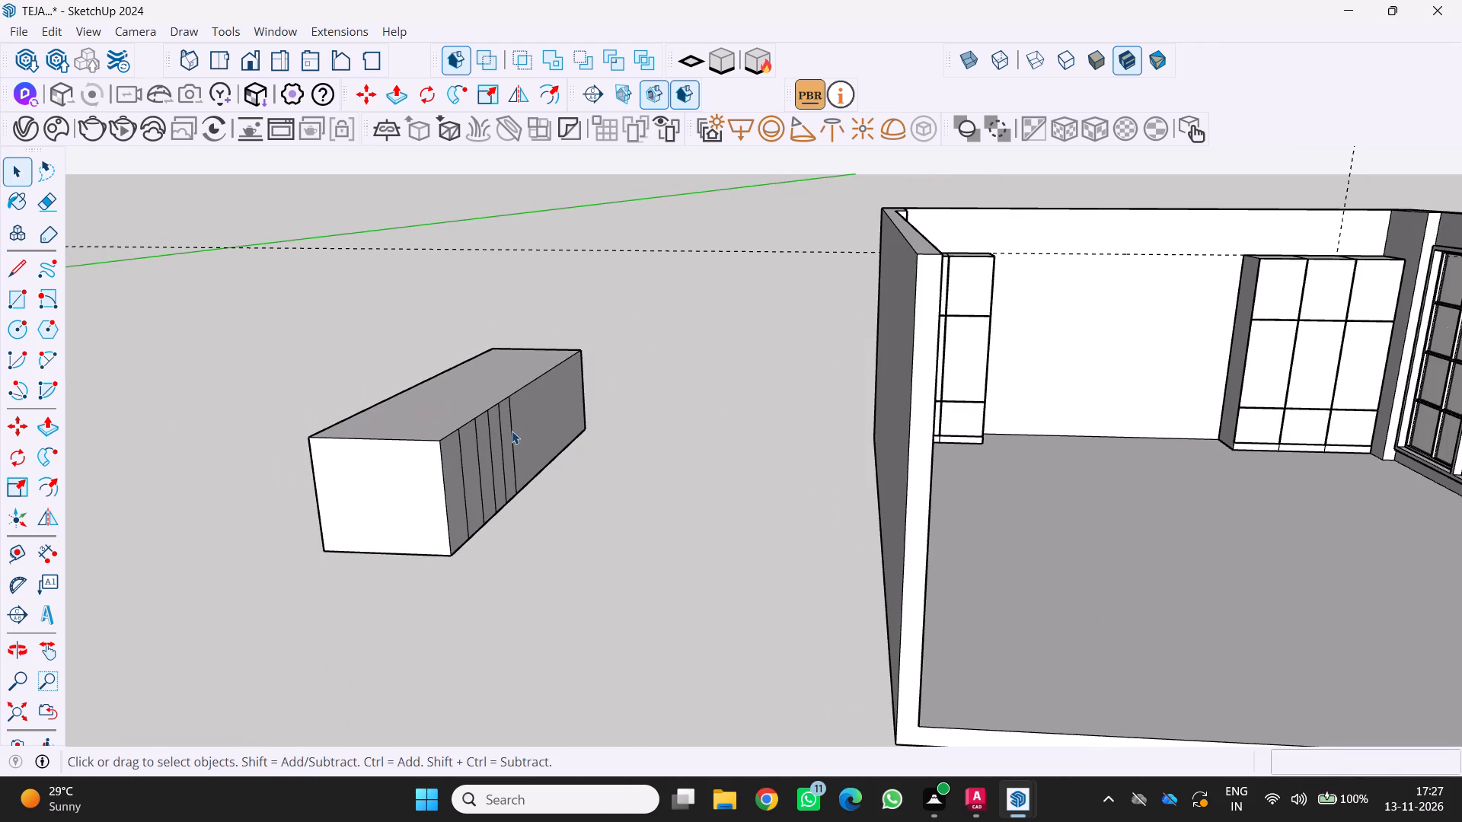
scroll(508, 430, down, 4)
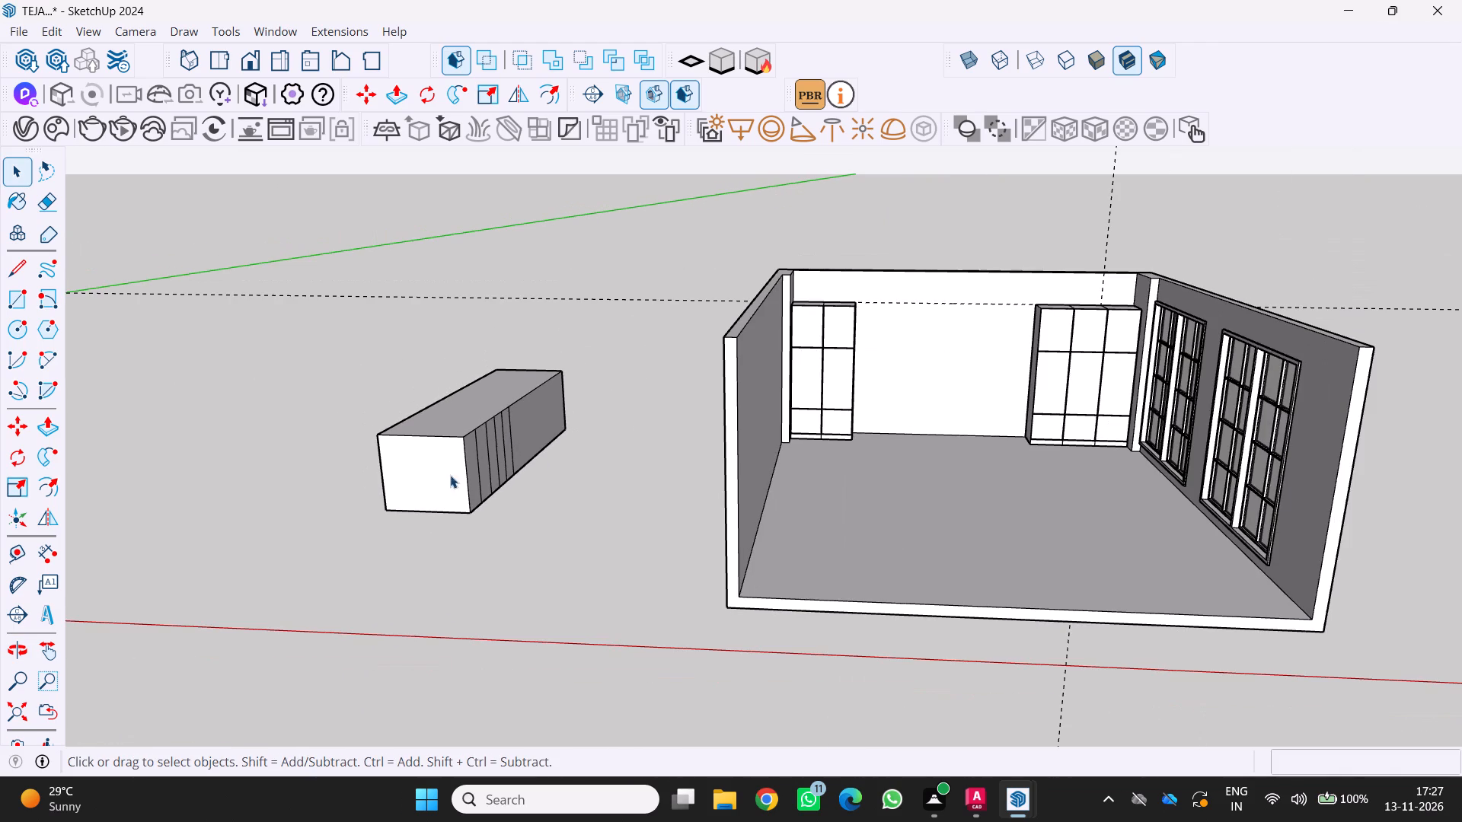
middle_drag(430, 476, 658, 469)
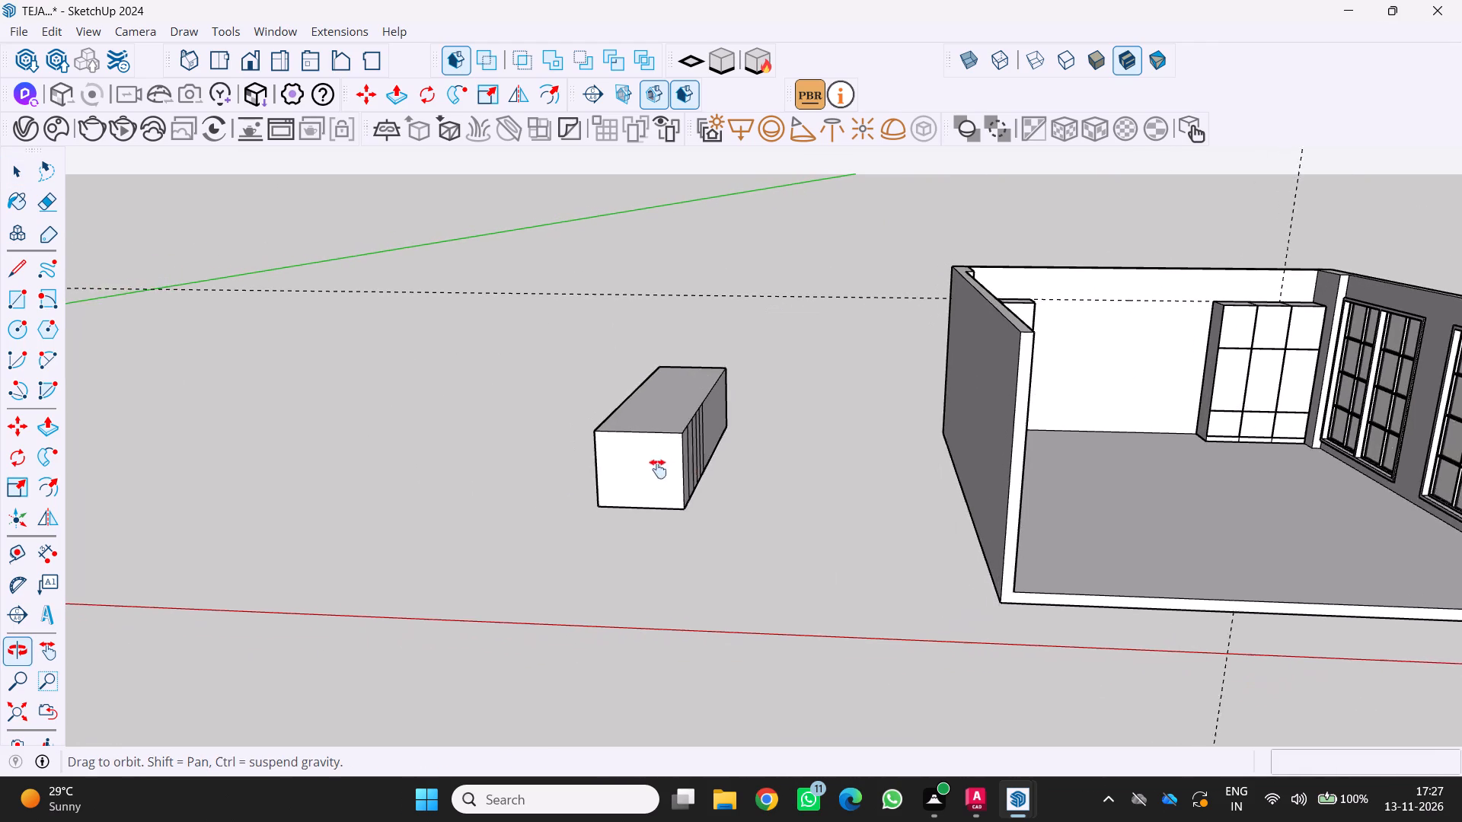
middle_drag(658, 469, 662, 464)
click(23, 266)
scroll(477, 415, up, 2)
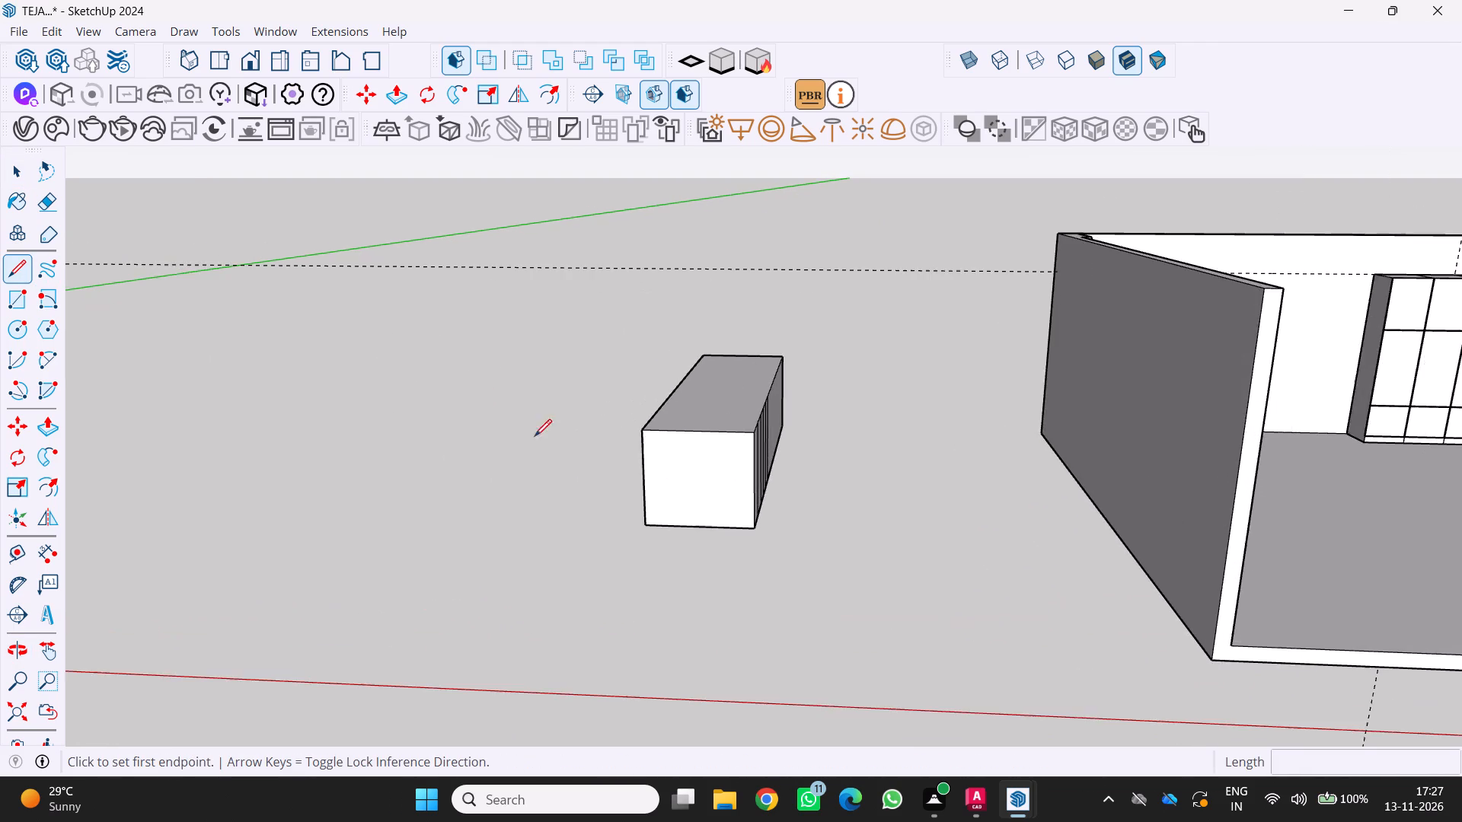
scroll(646, 488, up, 4)
click(685, 546)
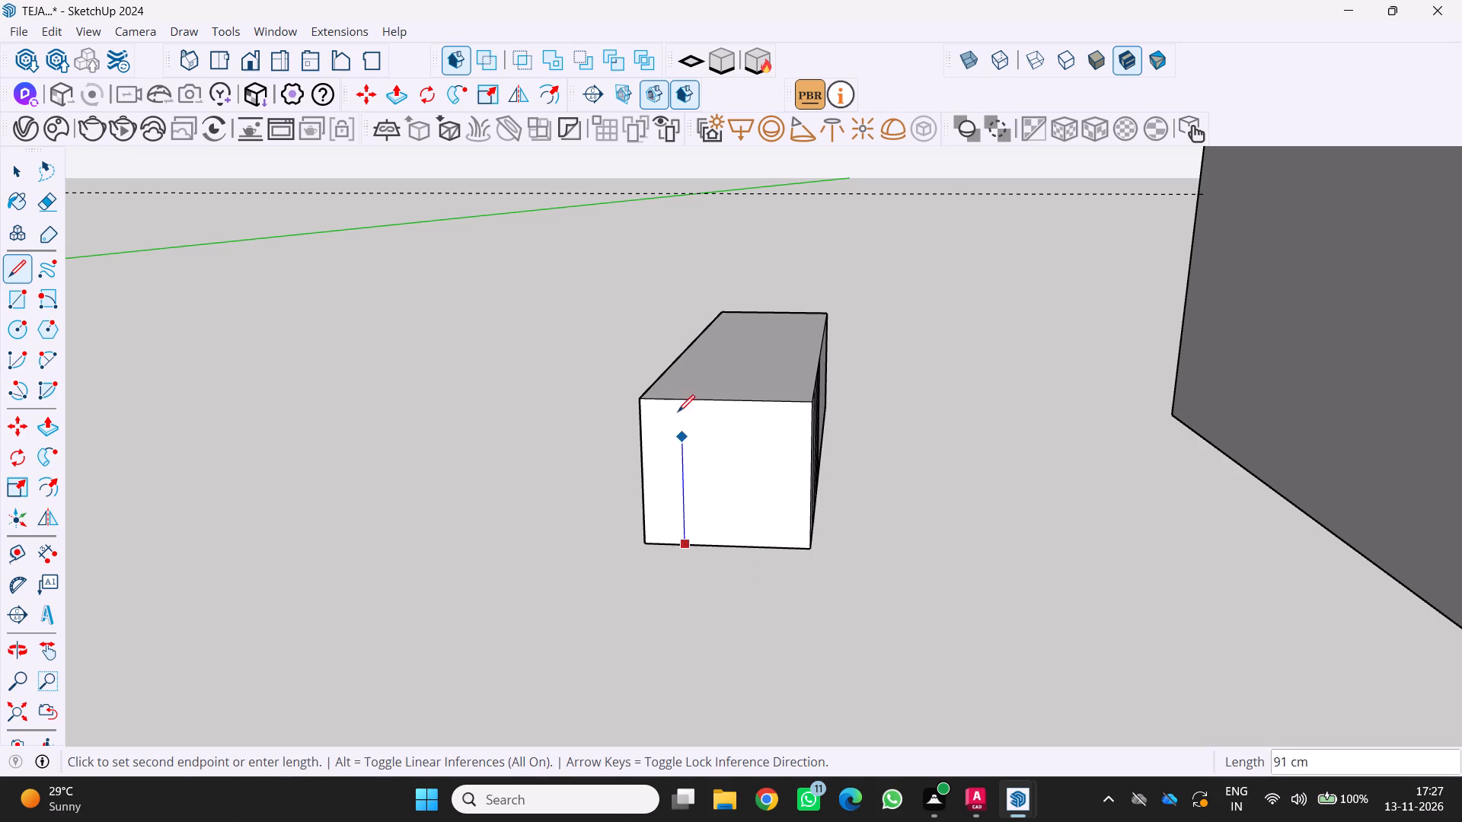
click(684, 399)
key(space)
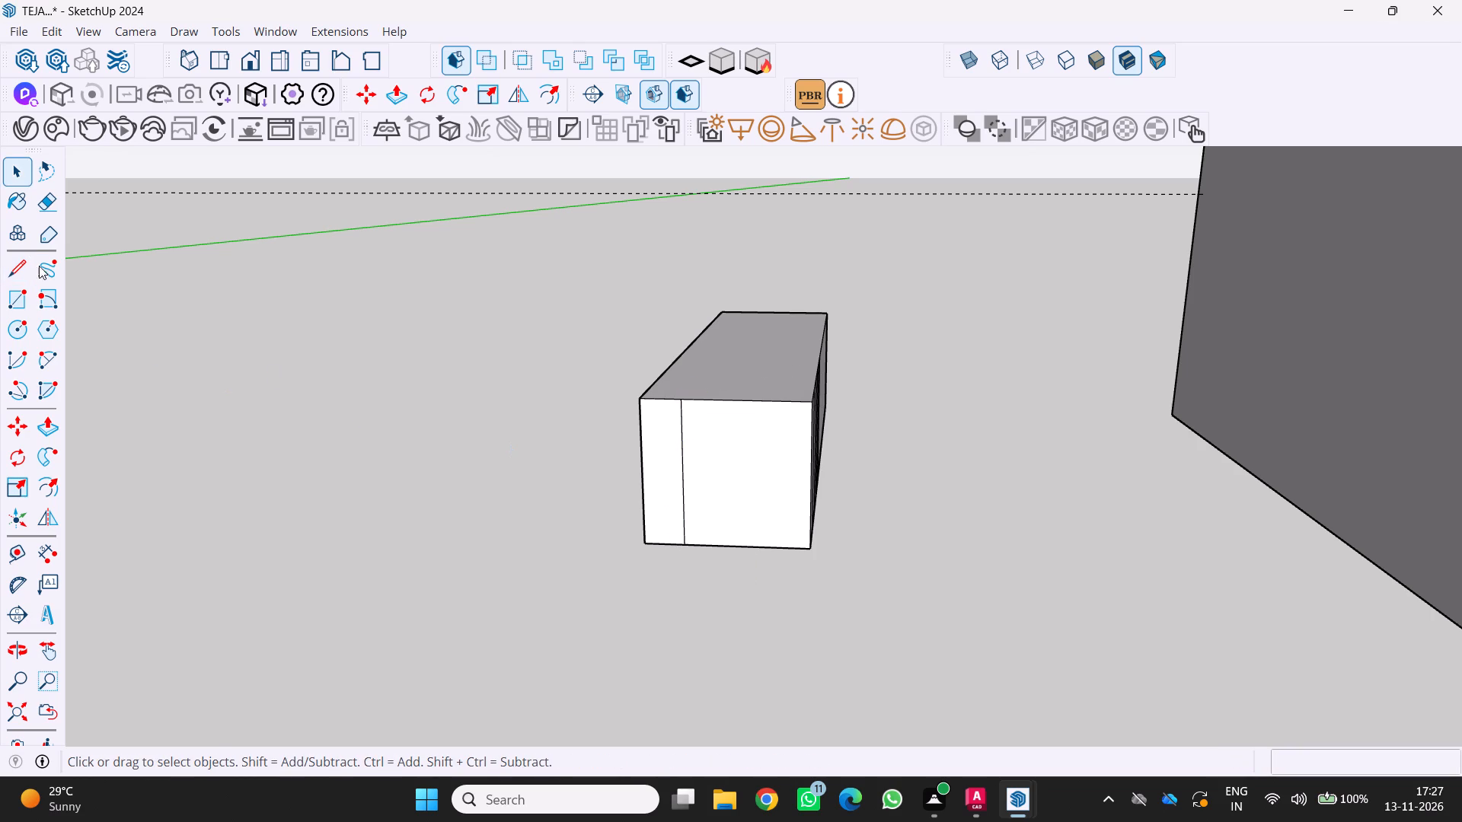
Draw two more 124 cm vertical lines on the front end face, one past its middle and one midway between the existing lines.
click(19, 269)
scroll(624, 505, up, 2)
click(765, 558)
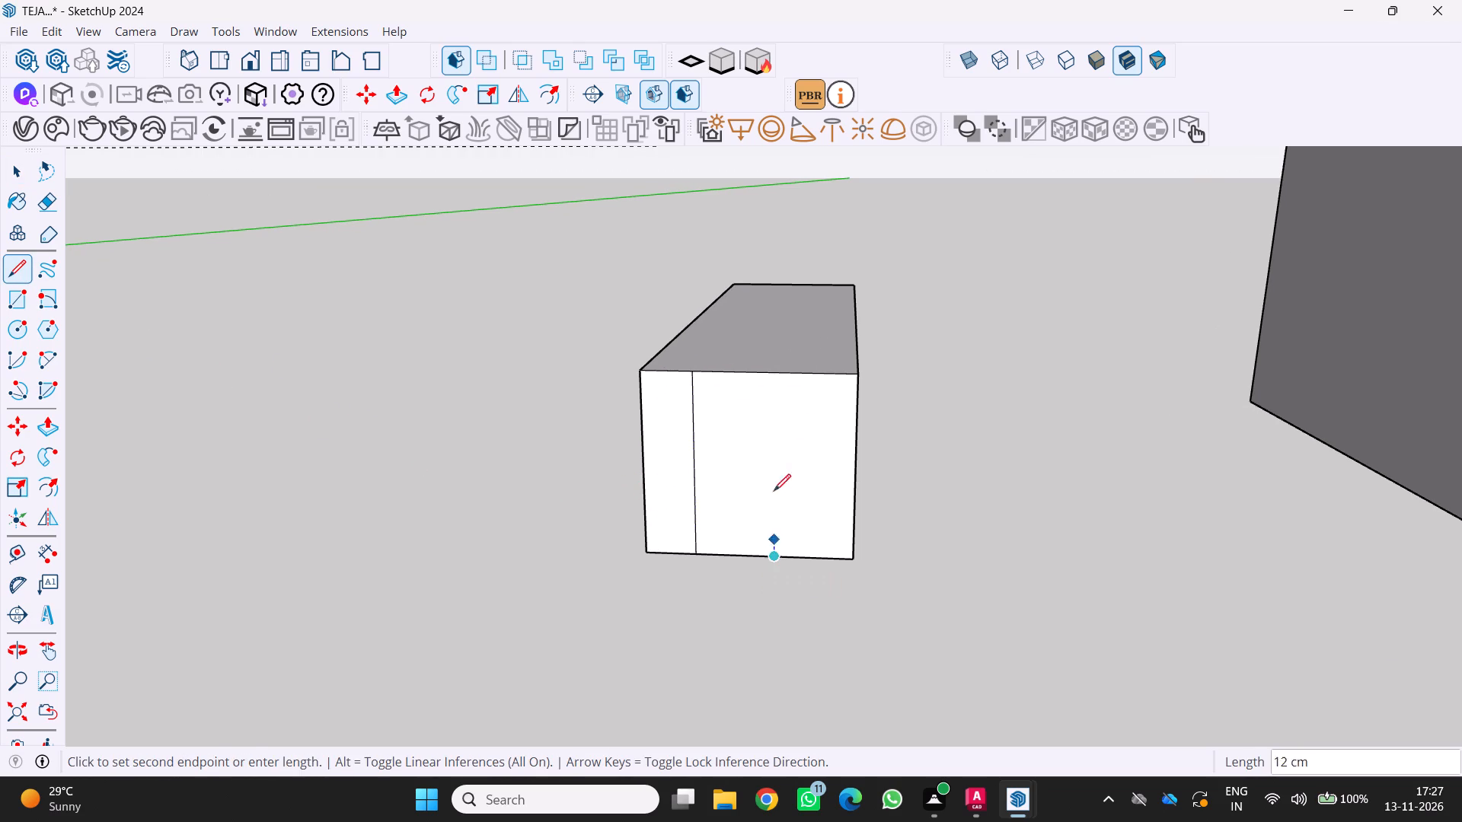
click(774, 379)
key(space)
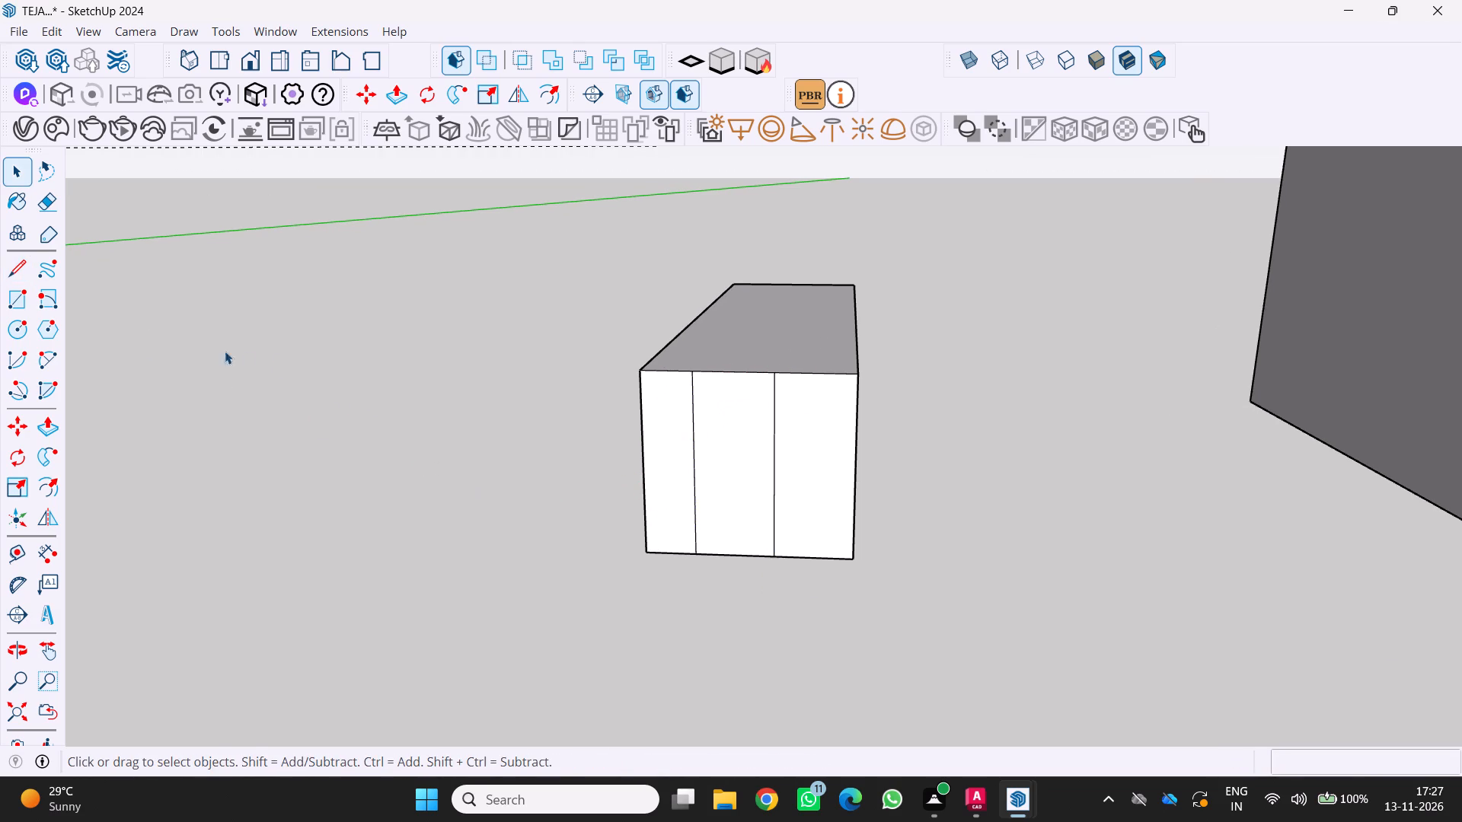
click(9, 266)
scroll(780, 551, up, 2)
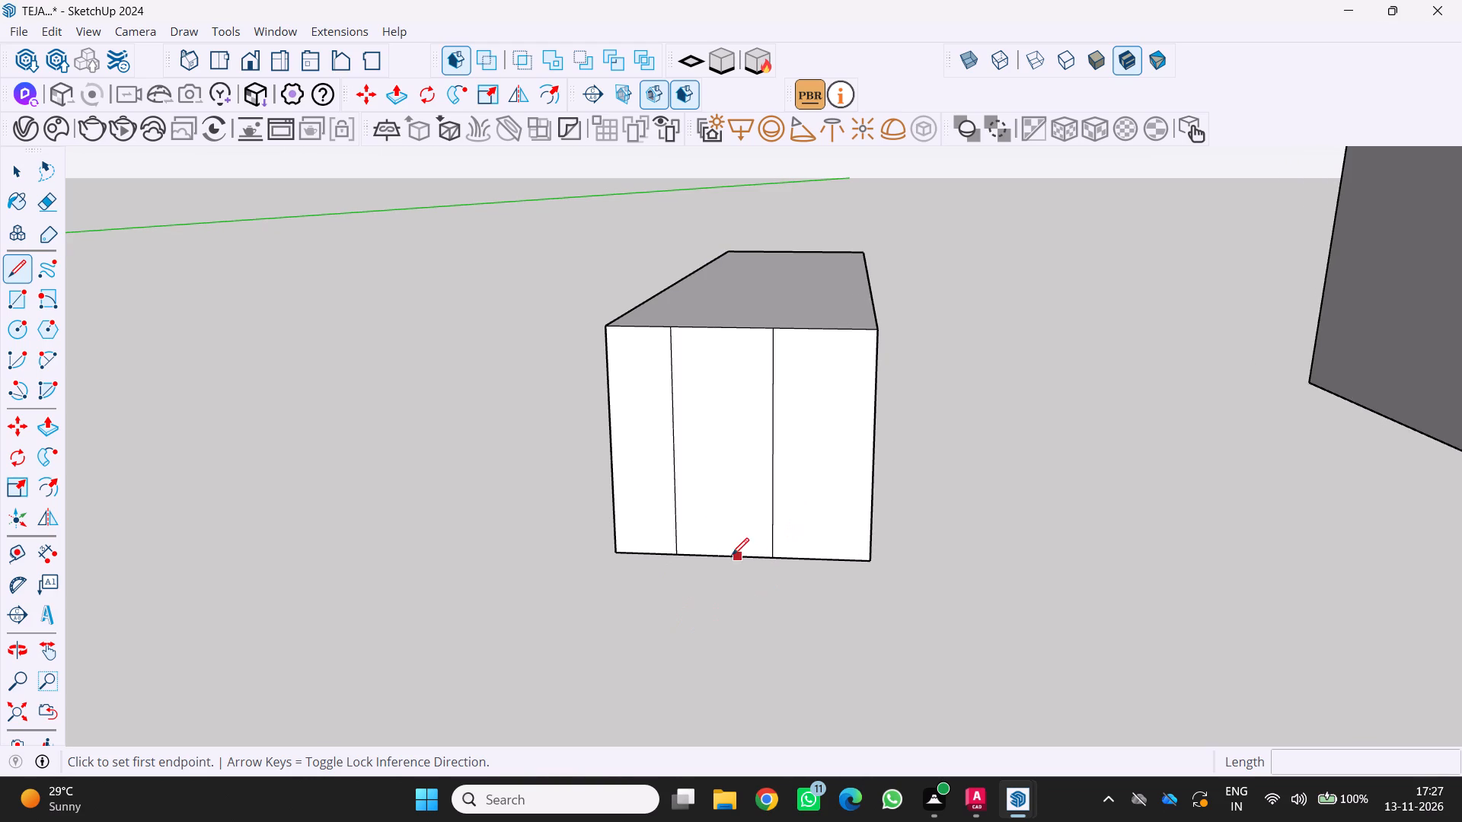
click(727, 559)
click(731, 336)
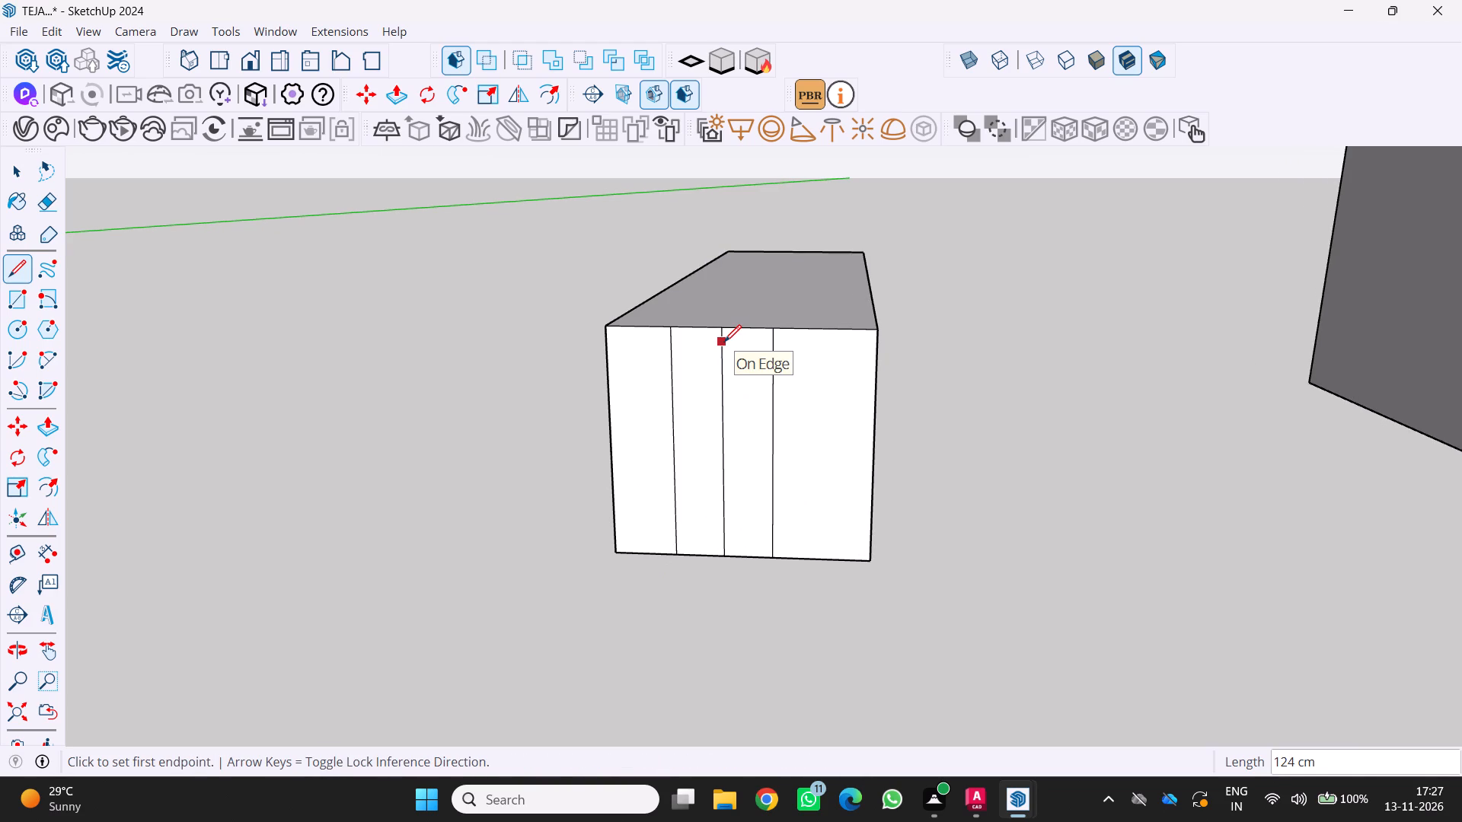
Draw a fourth 124 cm vertical line on the box's front end face, between the existing lines and the room-side corner.
scroll(722, 343, down, 5)
middle_drag(780, 390, 593, 390)
key(l)
scroll(688, 497, up, 2)
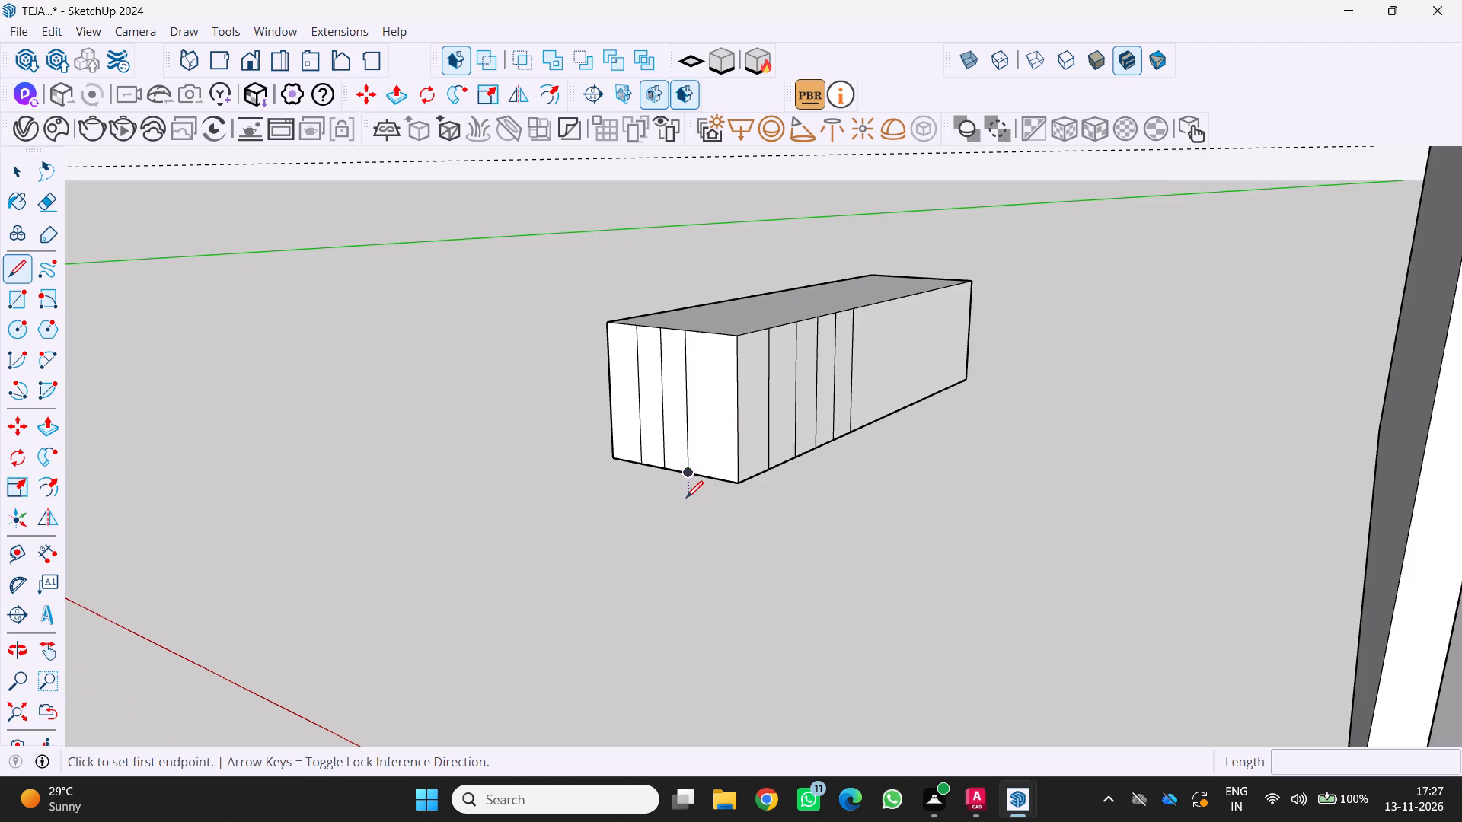
scroll(686, 498, up, 2)
click(720, 473)
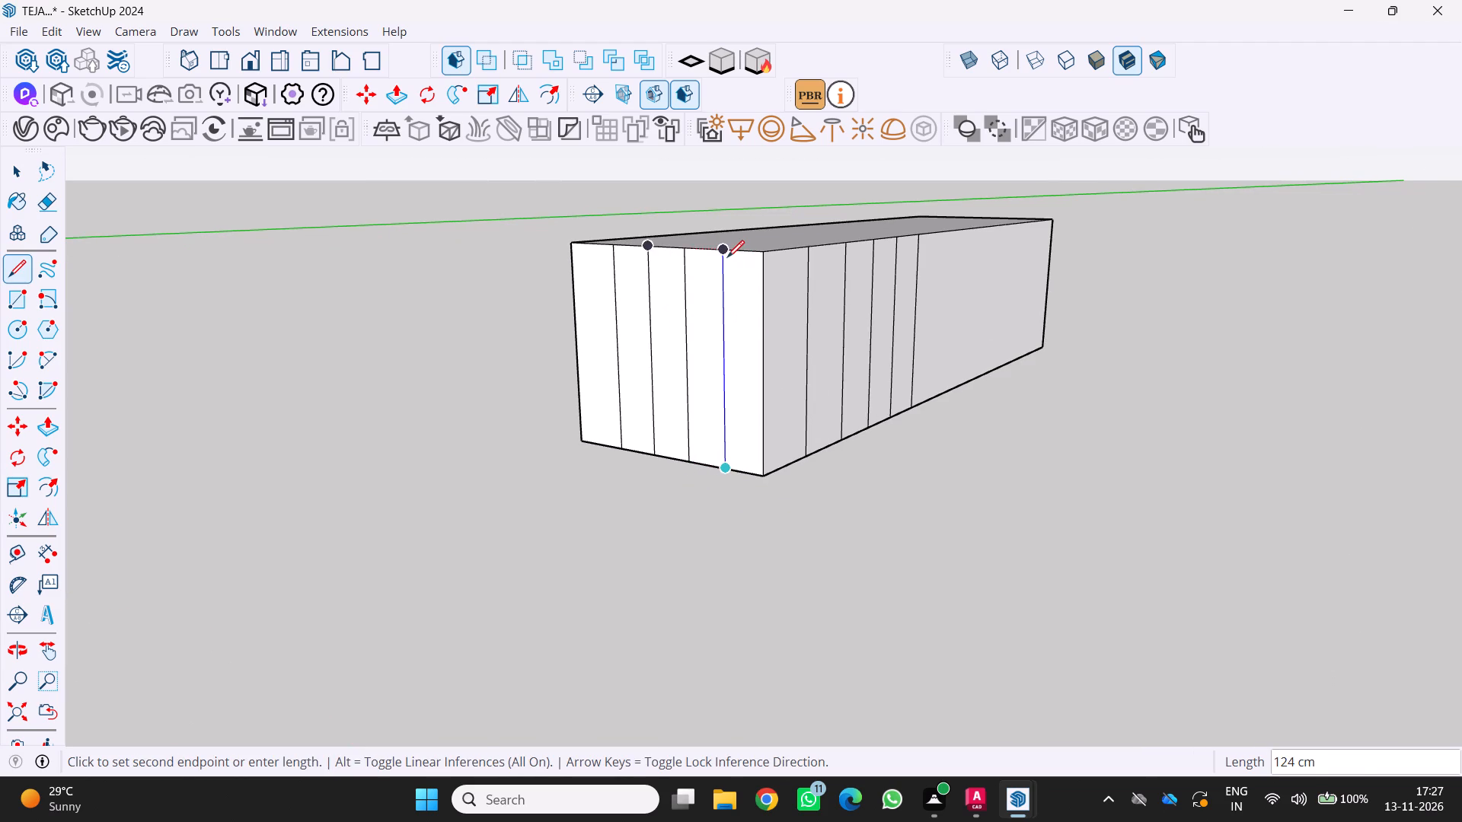
click(726, 256)
key(space)
key(space)
Push the two outer strips and the middle strip of the front end face inward, the middle one by about 24 cm.
scroll(659, 351, down, 4)
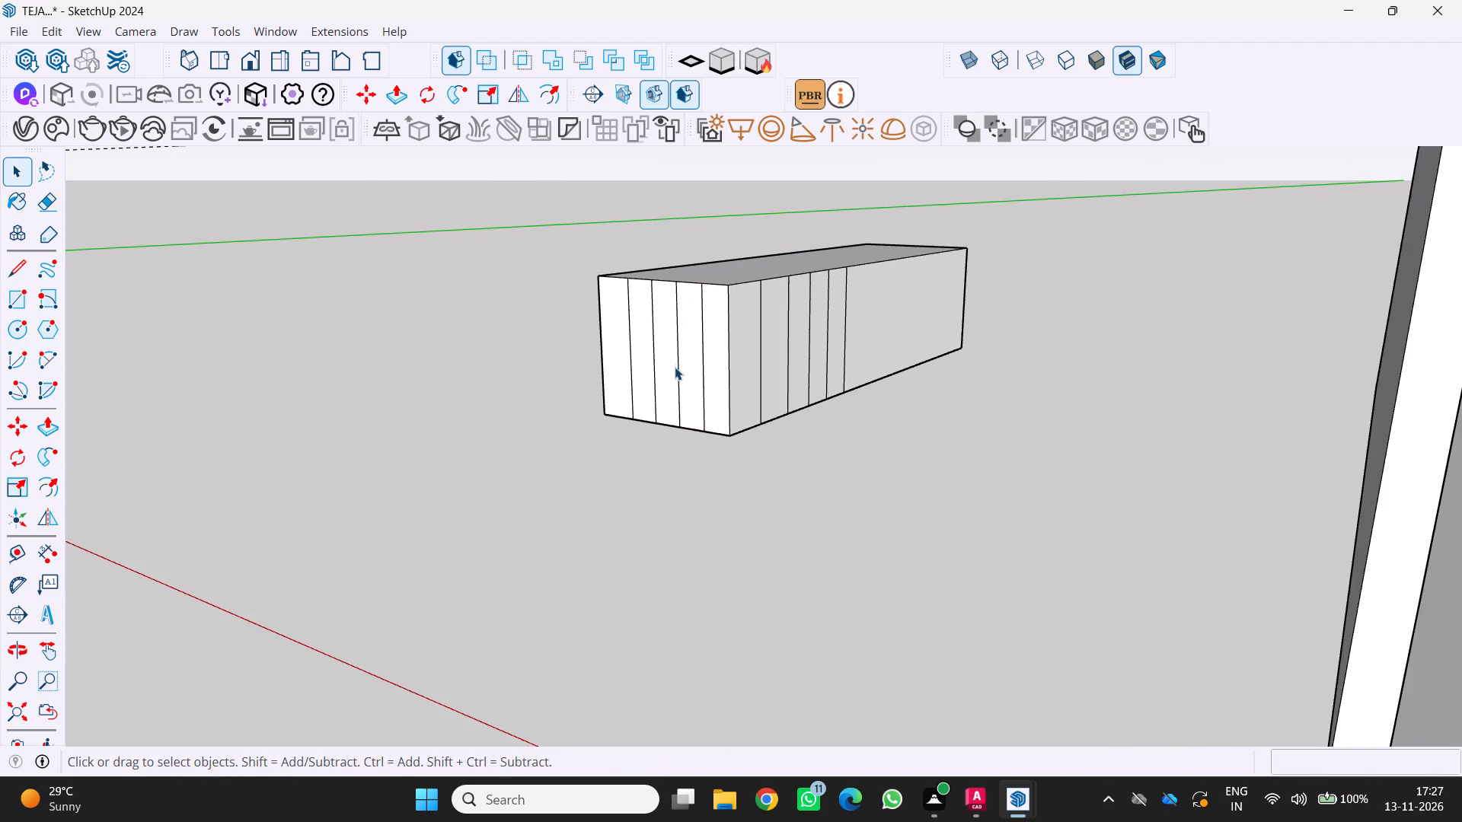
scroll(668, 375, down, 3)
scroll(704, 380, up, 1)
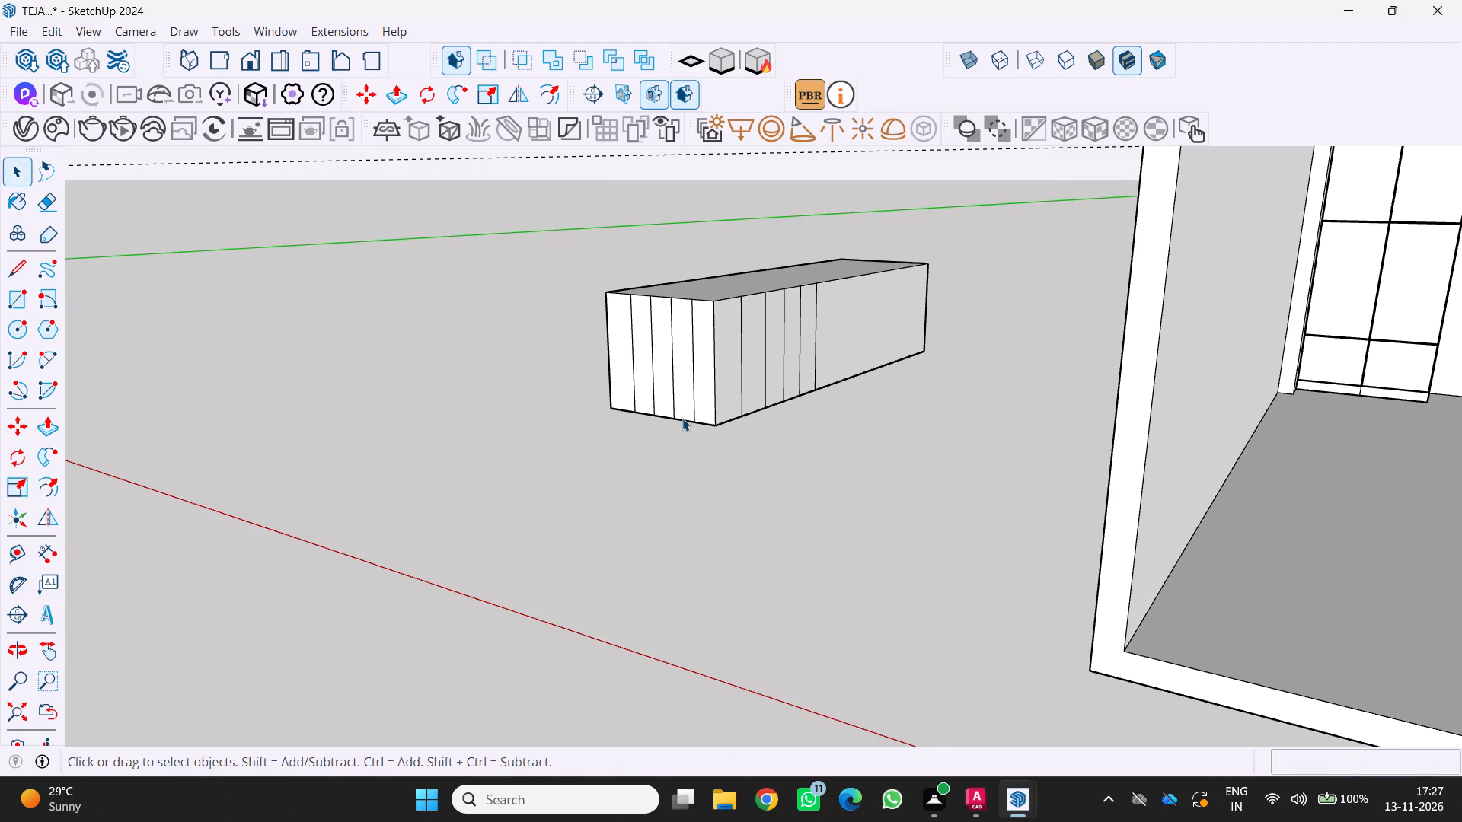
middle_drag(691, 429, 841, 437)
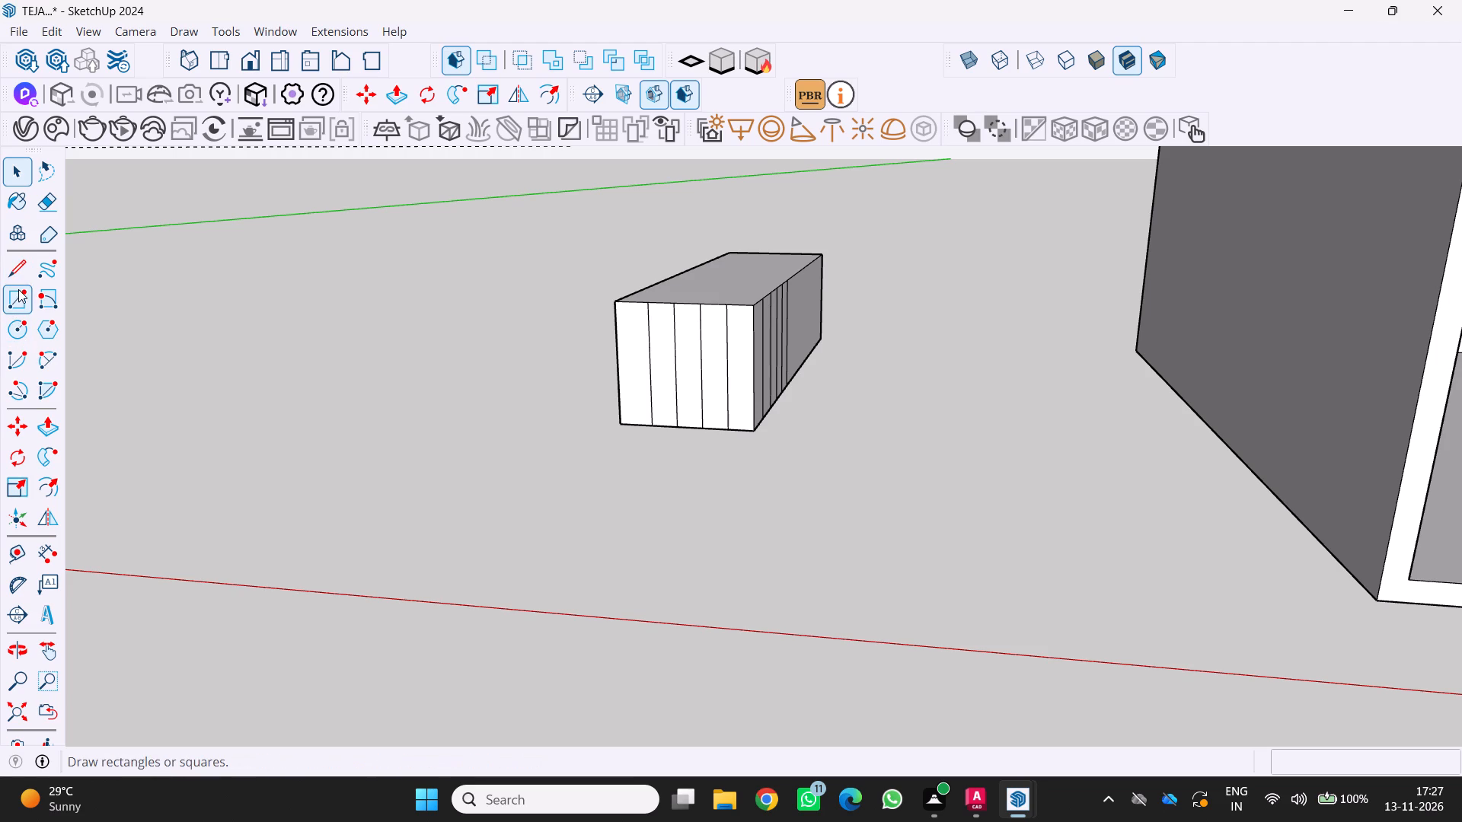
key(p)
scroll(609, 350, up, 2)
drag(634, 336, 644, 332)
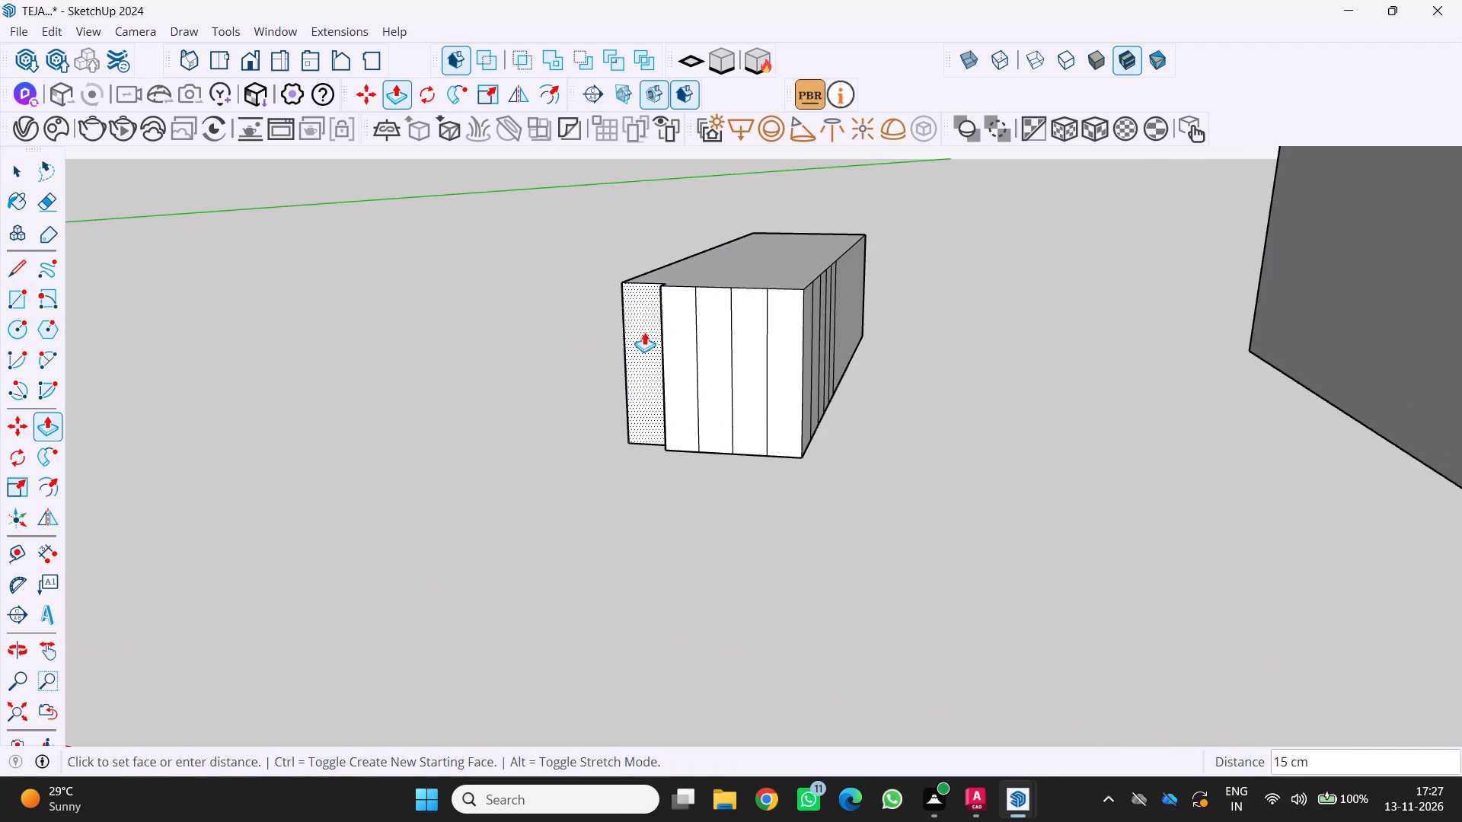
drag(644, 332, 644, 331)
scroll(660, 348, up, 1)
drag(710, 346, 718, 338)
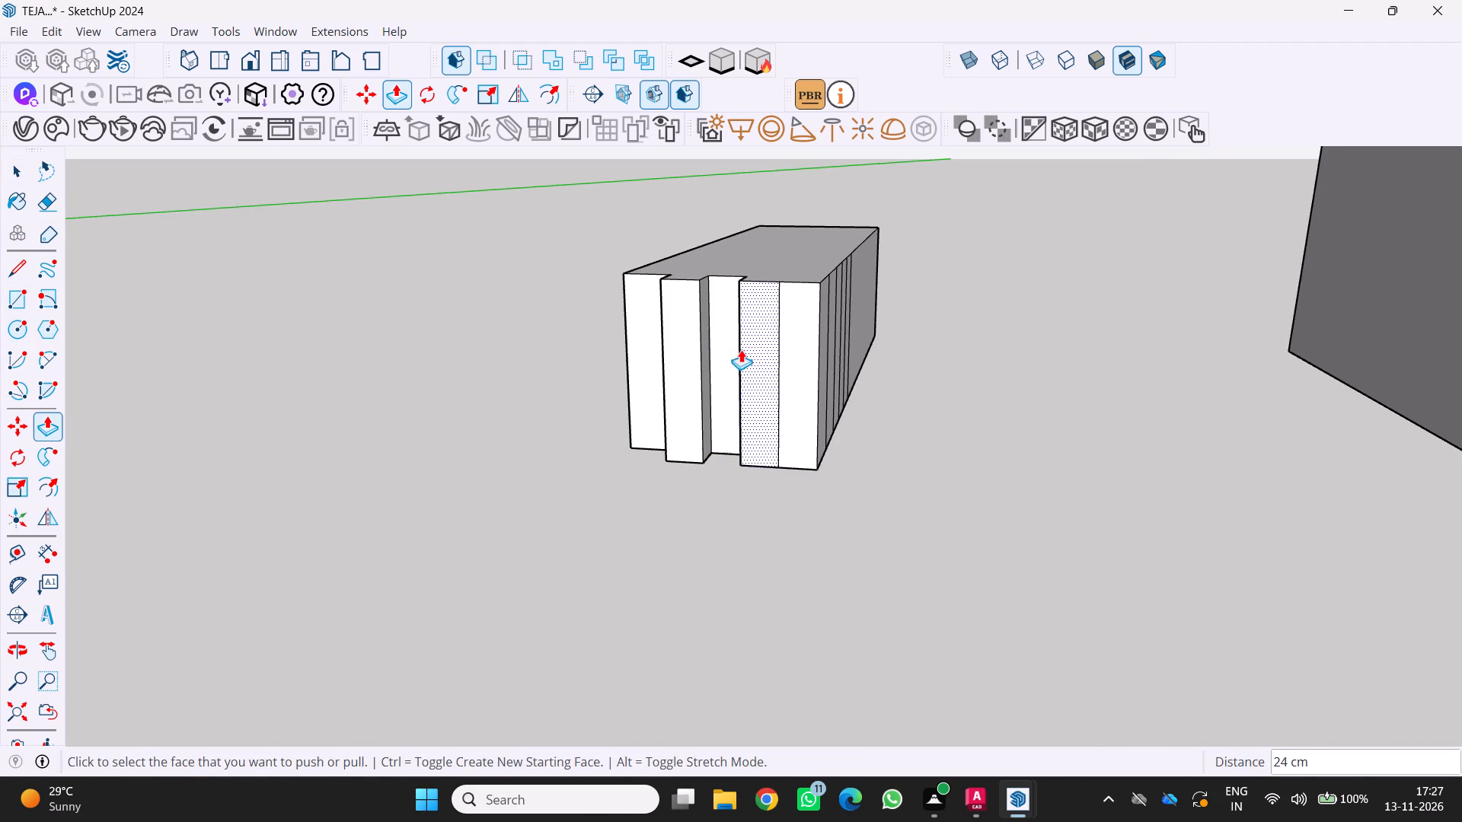
scroll(741, 349, up, 1)
drag(812, 346, 813, 335)
Push the second strip from the front corner on the box's long side inward by about 10 cm.
middle_drag(785, 347, 672, 368)
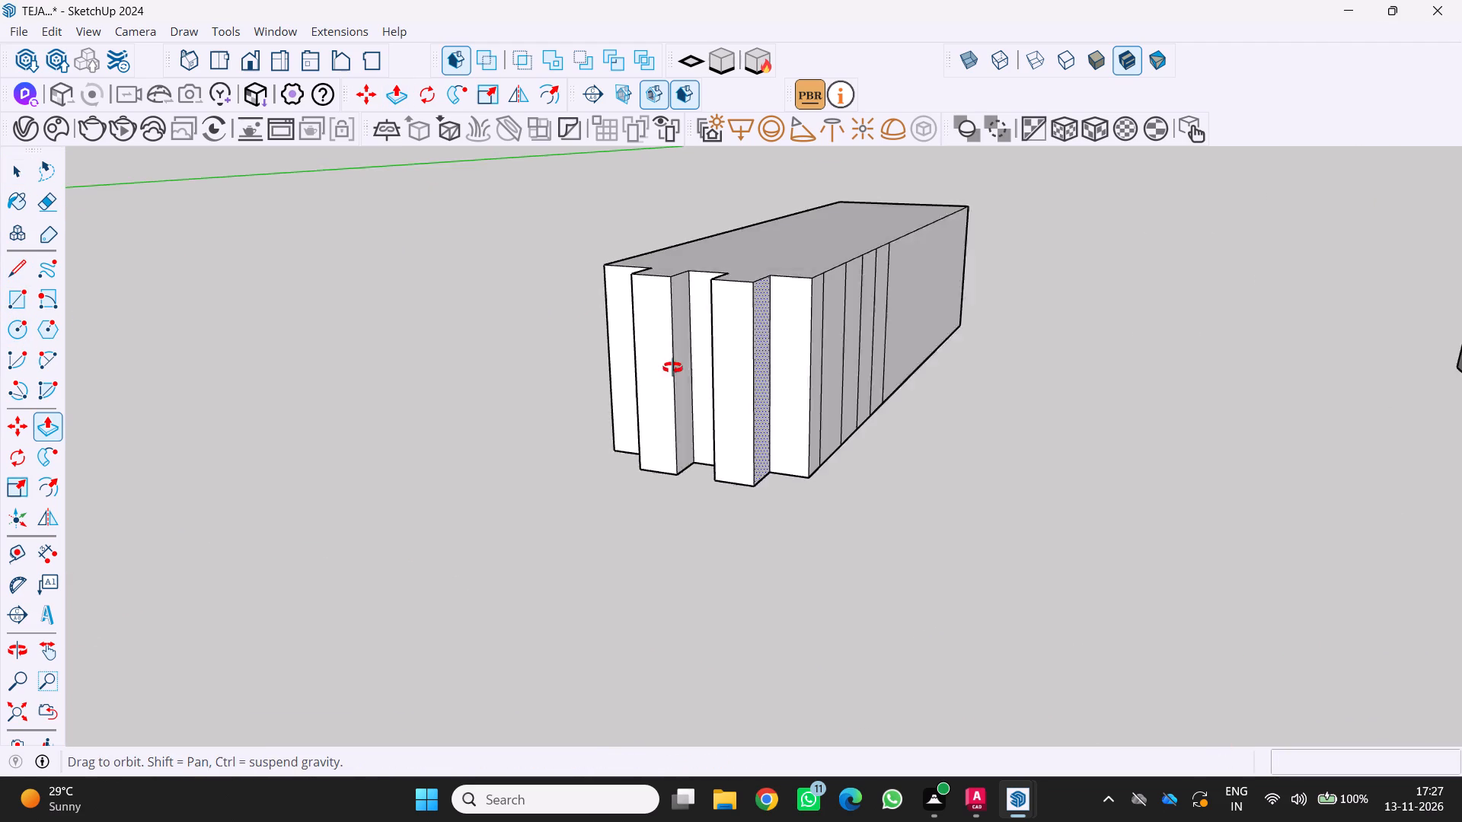
middle_drag(672, 368, 613, 377)
middle_drag(742, 351, 623, 353)
drag(787, 330, 779, 320)
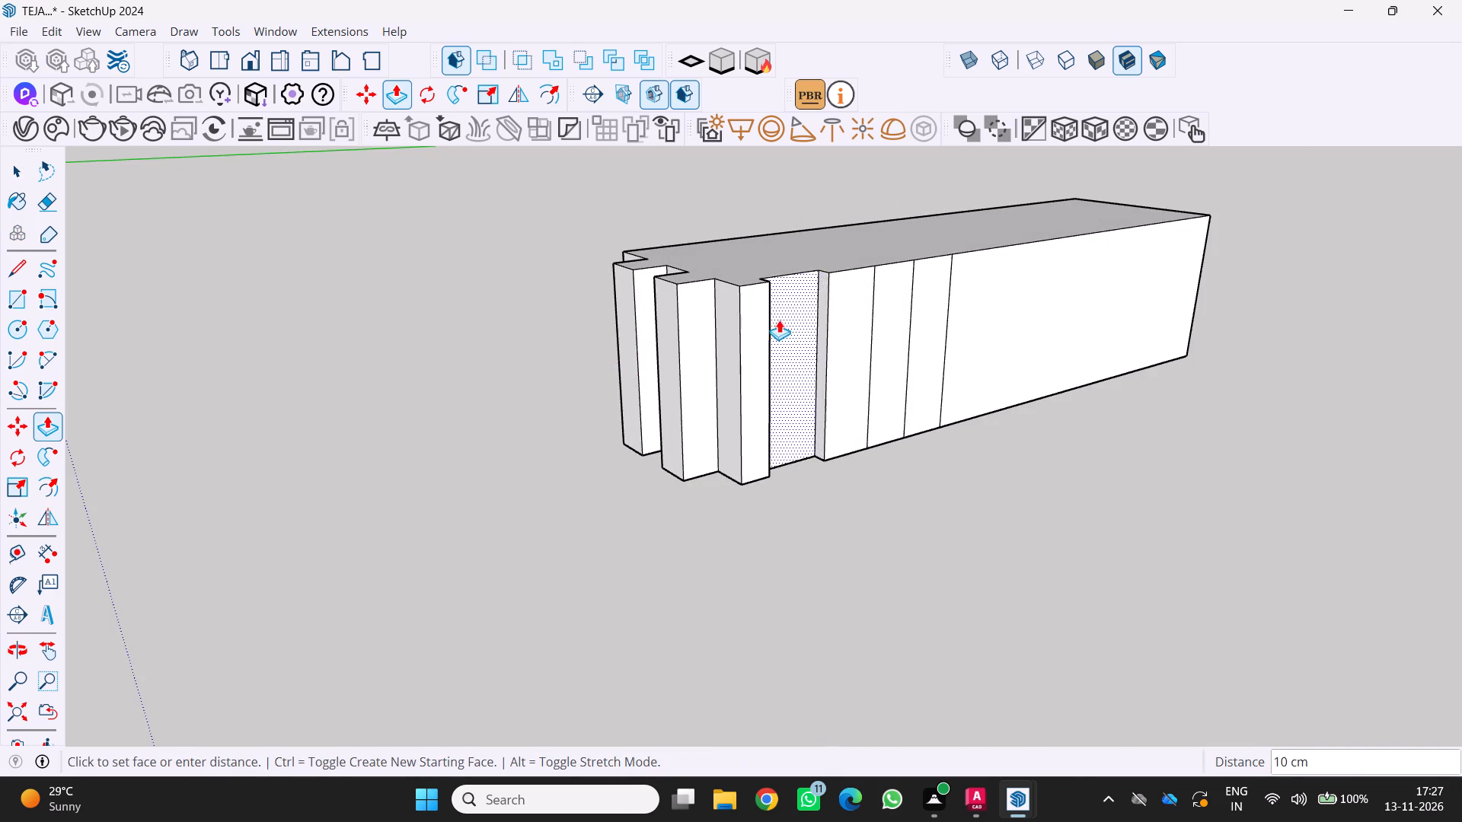
drag(779, 320, 780, 321)
Push the fourth strip from the front corner on the box's long side inward by about 9 cm.
middle_drag(848, 310, 758, 314)
scroll(790, 330, down, 20)
scroll(790, 330, down, 5)
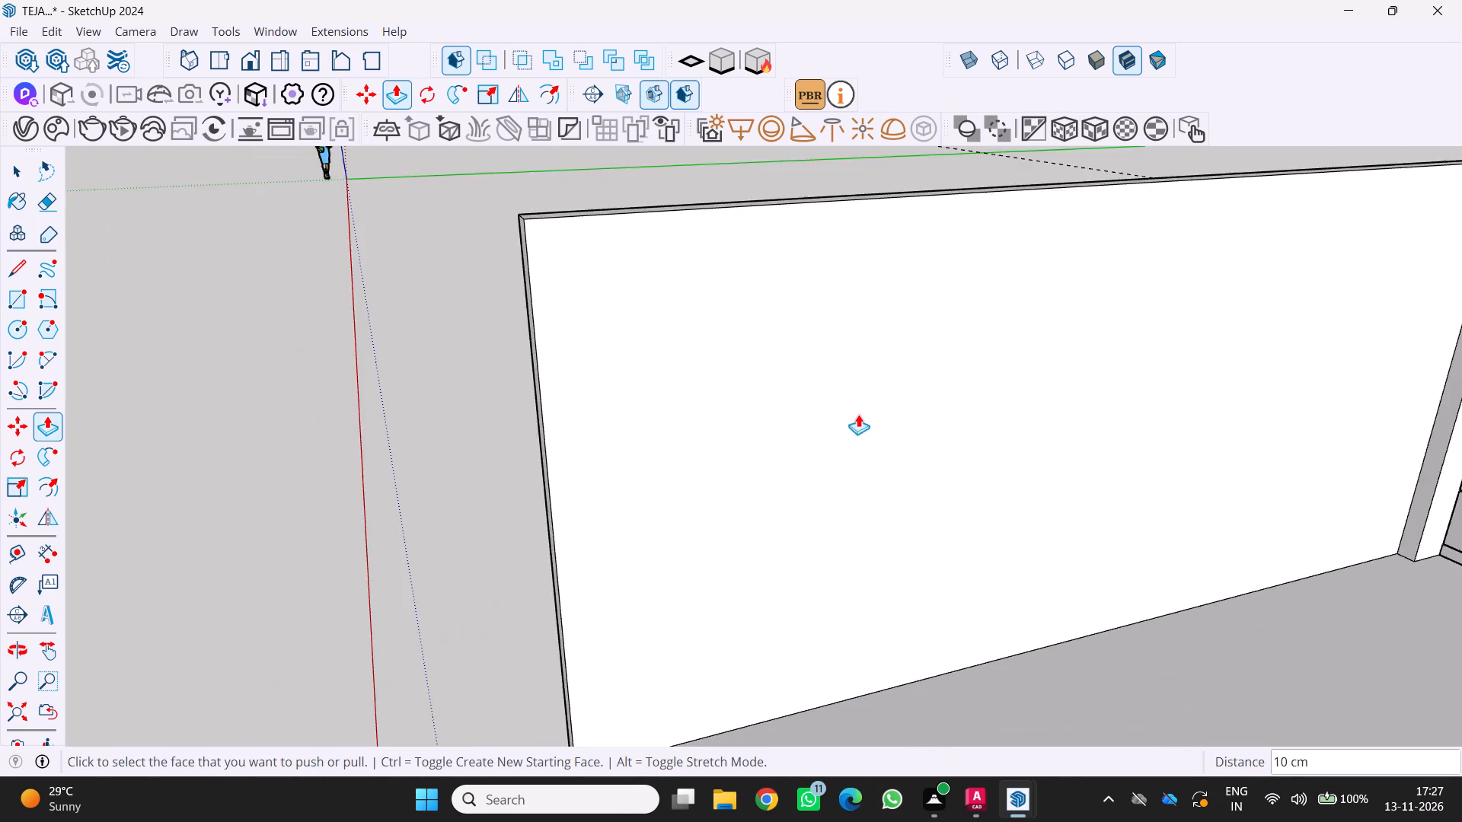
scroll(858, 414, down, 10)
scroll(792, 423, down, 4)
middle_drag(792, 423, 1020, 438)
middle_click(1023, 438)
middle_click(1030, 438)
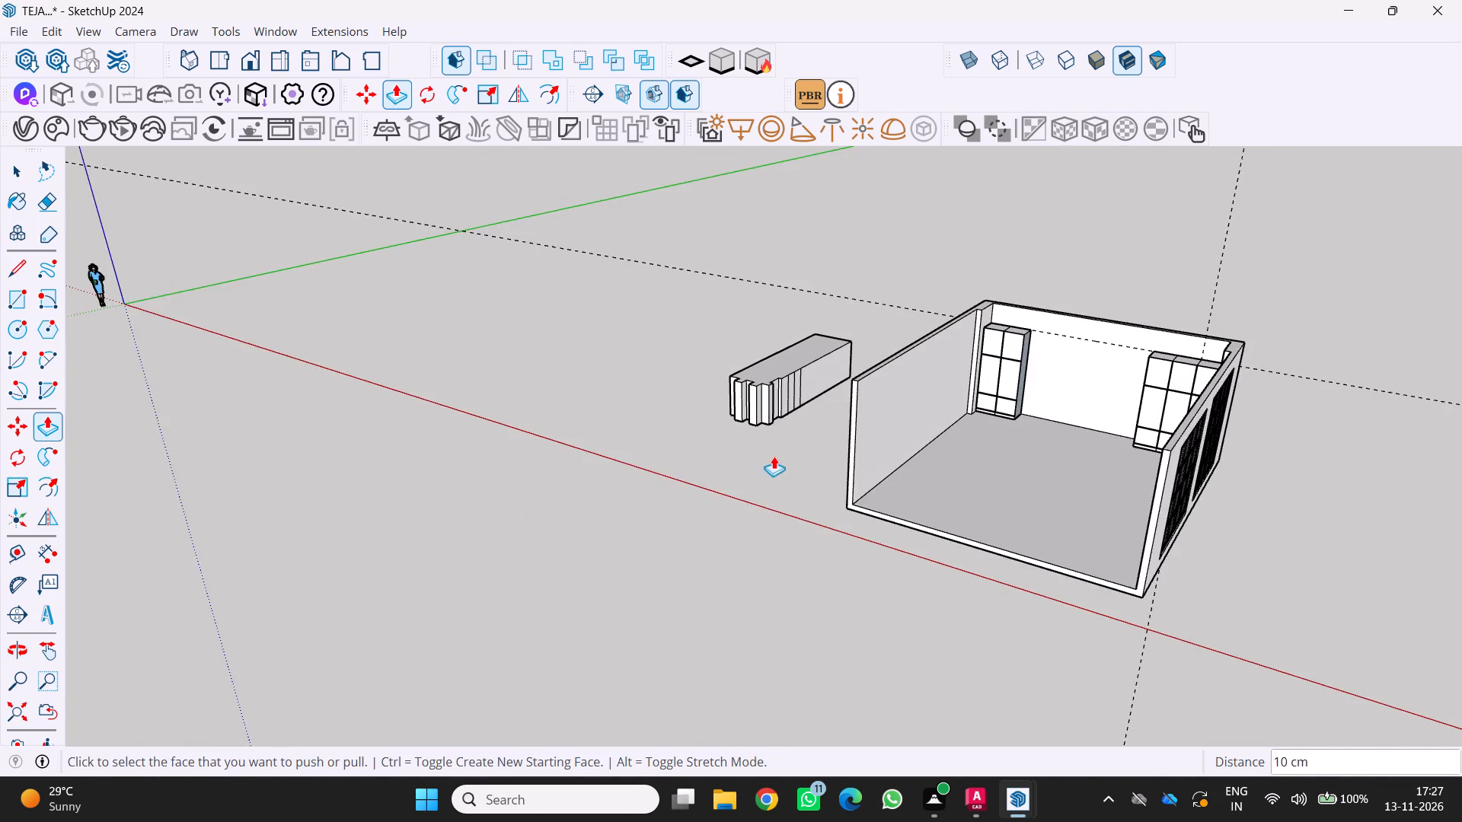
scroll(771, 452, up, 10)
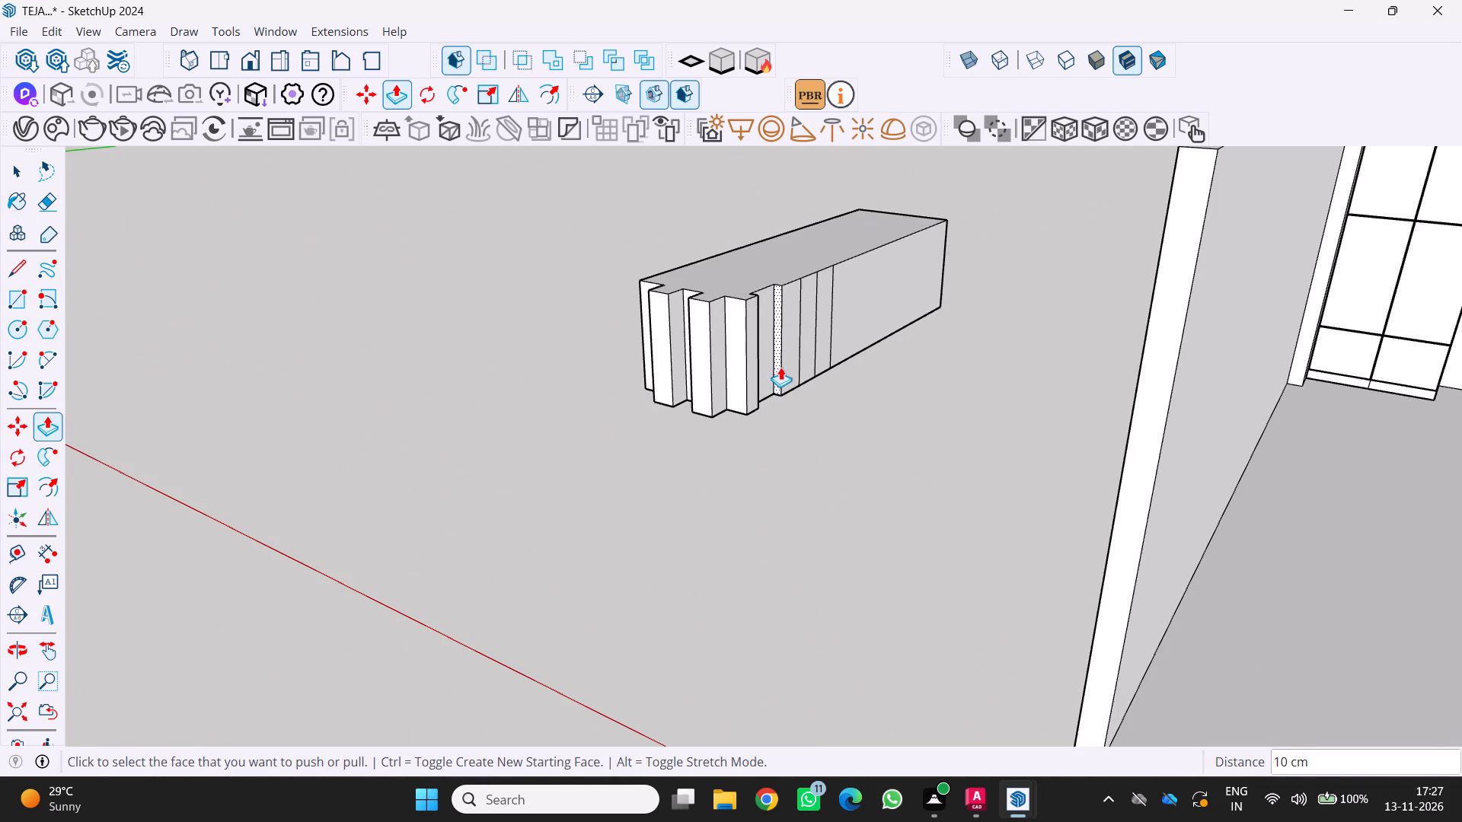
middle_drag(772, 366, 737, 383)
scroll(736, 383, up, 4)
scroll(793, 307, up, 1)
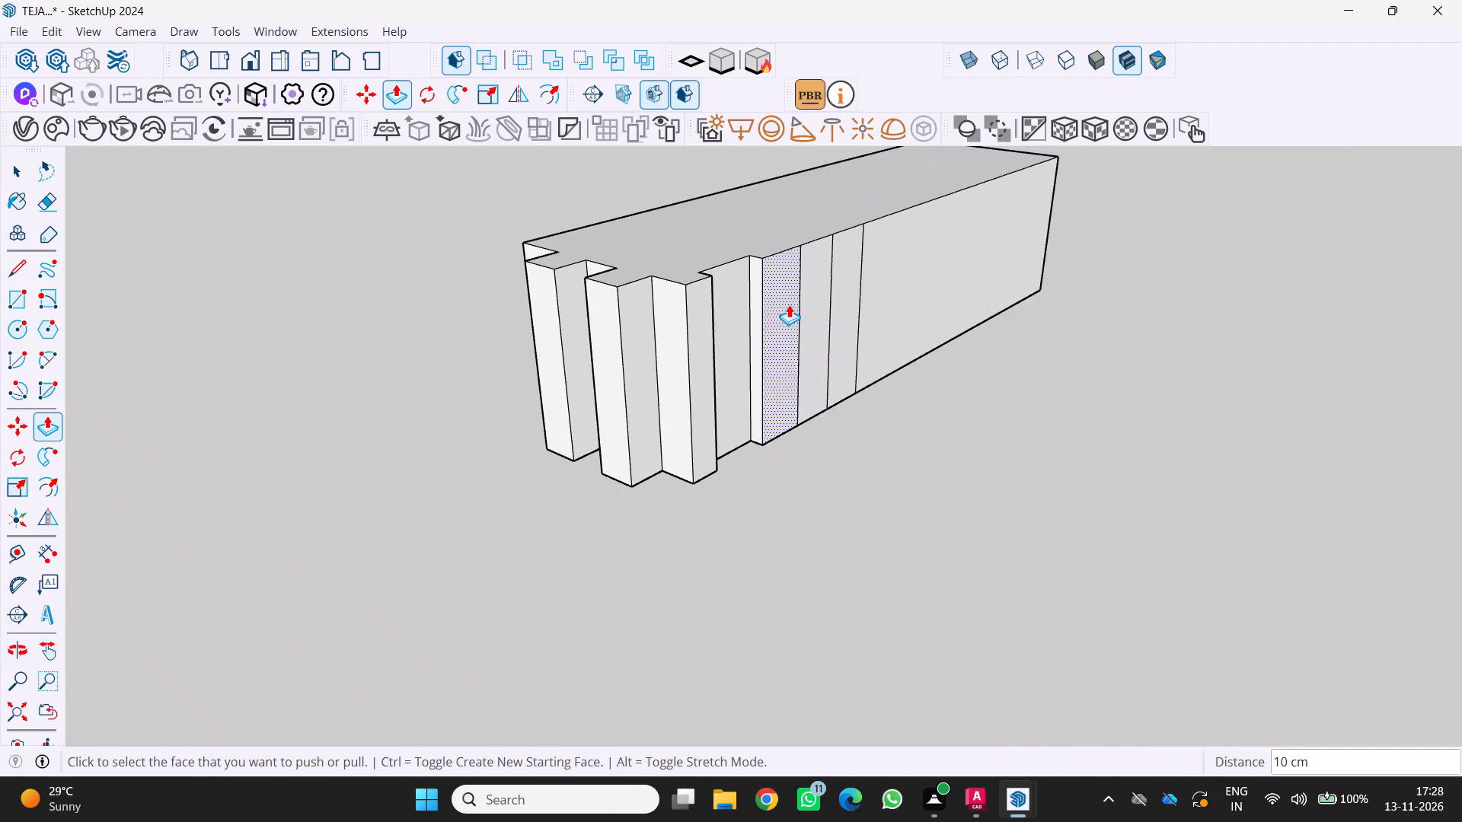
drag(805, 308, 797, 296)
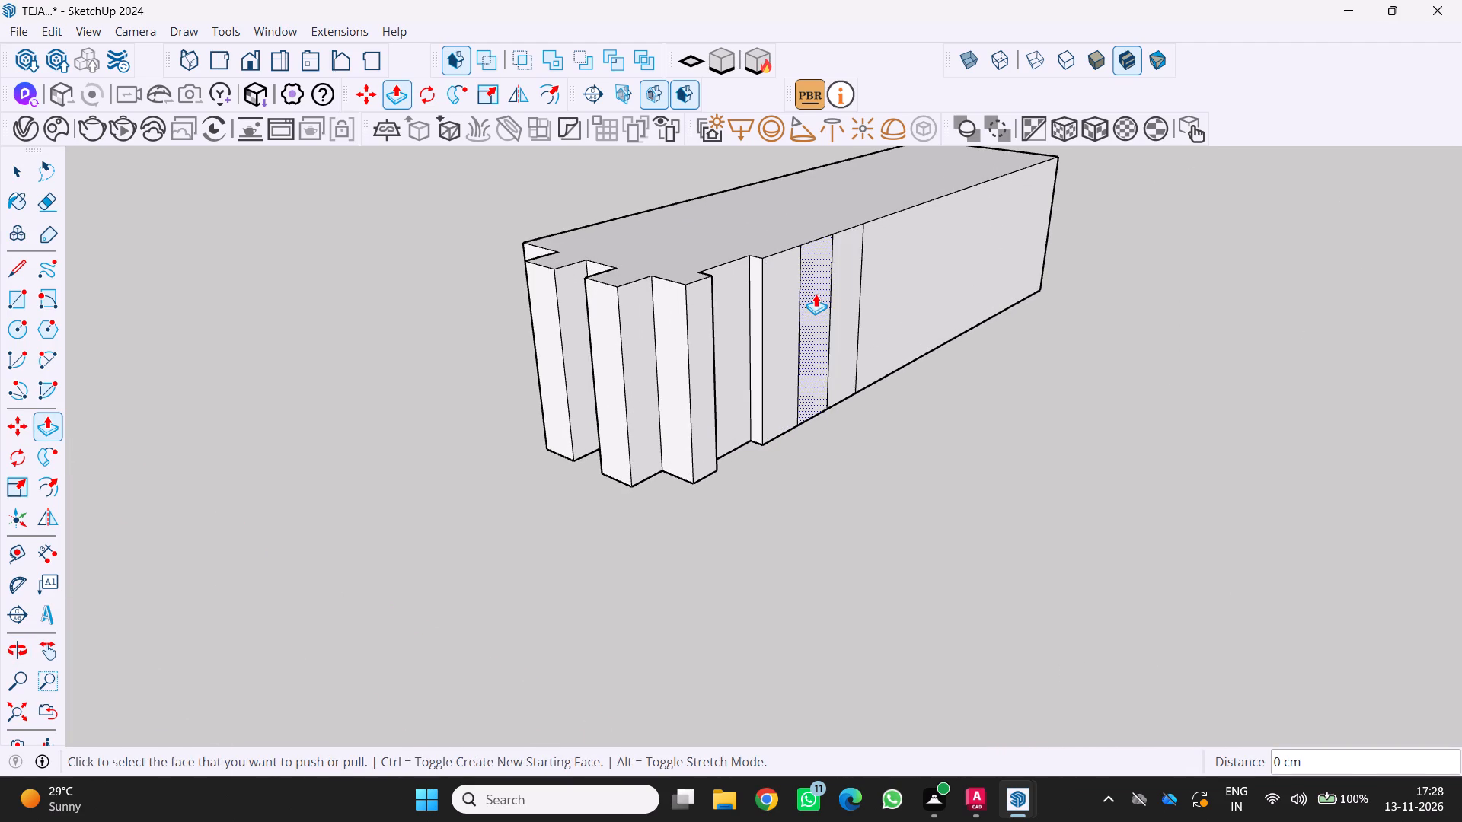
drag(816, 294, 806, 287)
scroll(863, 299, up, 2)
middle_click(863, 299)
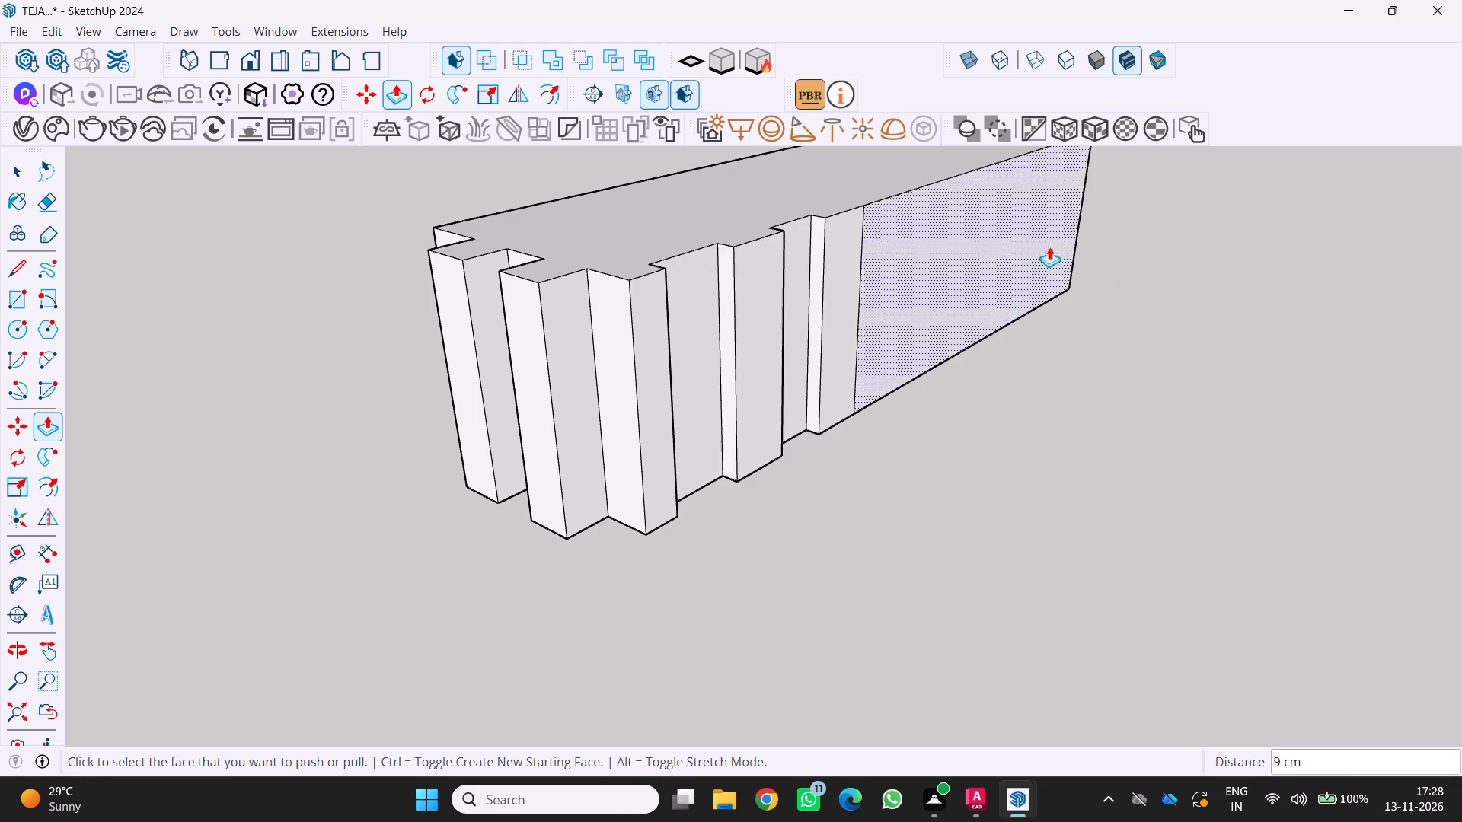
Push the fifth strip on the long side, next to the recessed fourth one, inward by about 7 cm.
scroll(1029, 282, down, 2)
middle_drag(887, 360, 797, 372)
scroll(844, 314, up, 3)
drag(895, 314, 890, 313)
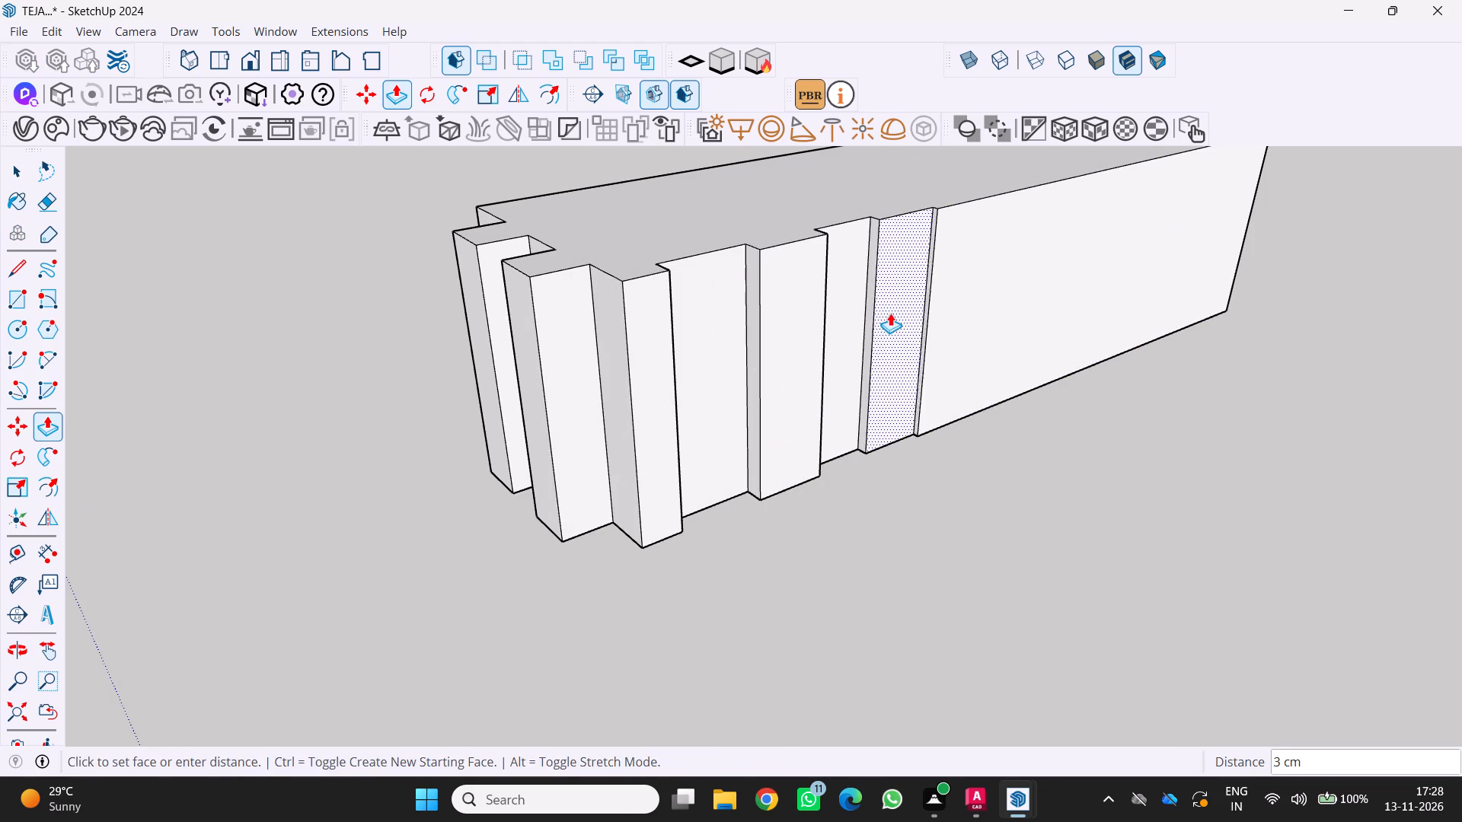
drag(890, 313, 886, 307)
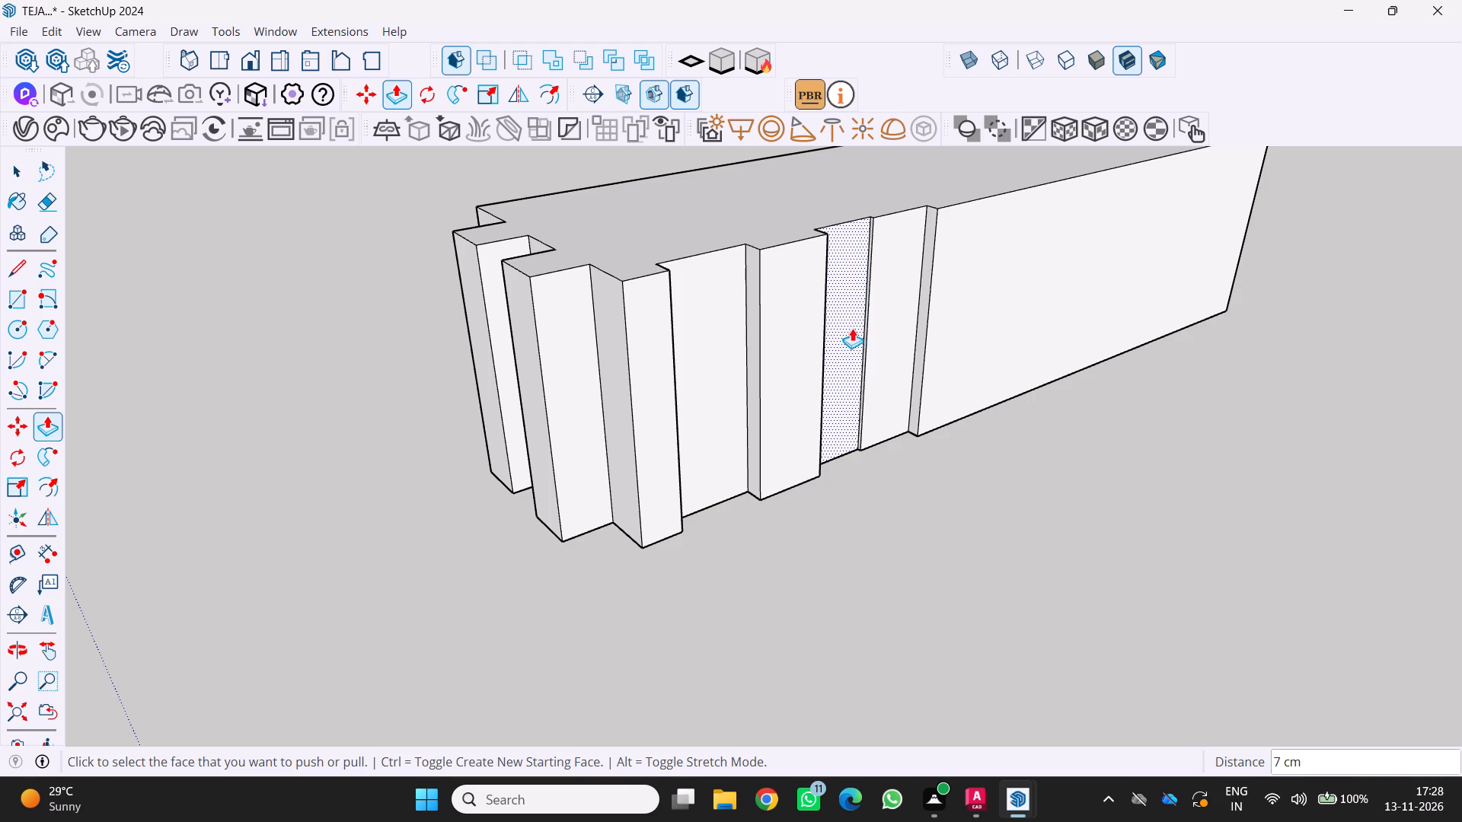
Adjust the depth of the adjoining fourth and fifth strips on the long side with Push/Pull until their faces are flush.
scroll(812, 320, down, 9)
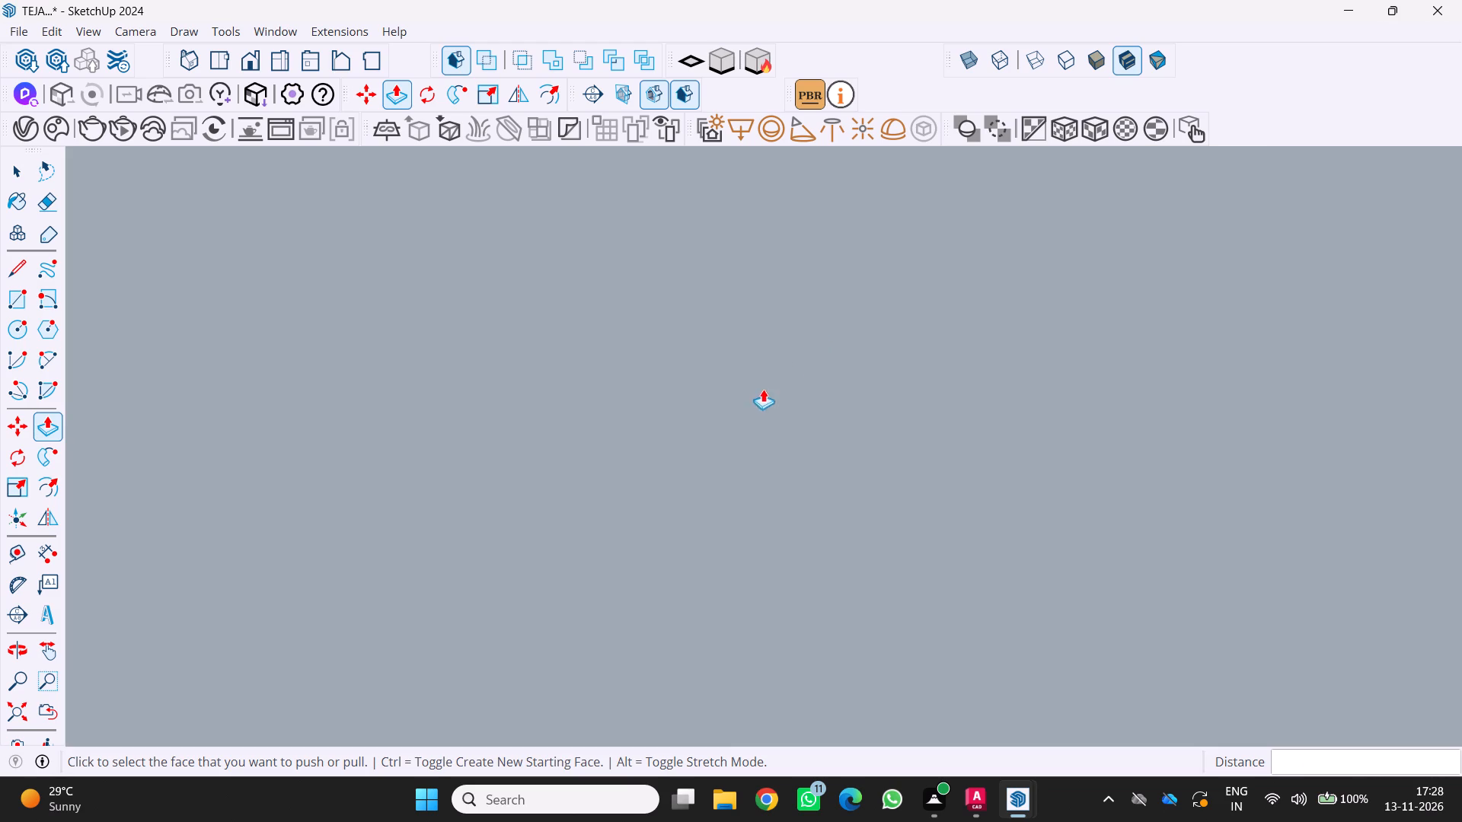
scroll(763, 389, down, 20)
scroll(763, 389, down, 20)
scroll(763, 389, down, 6)
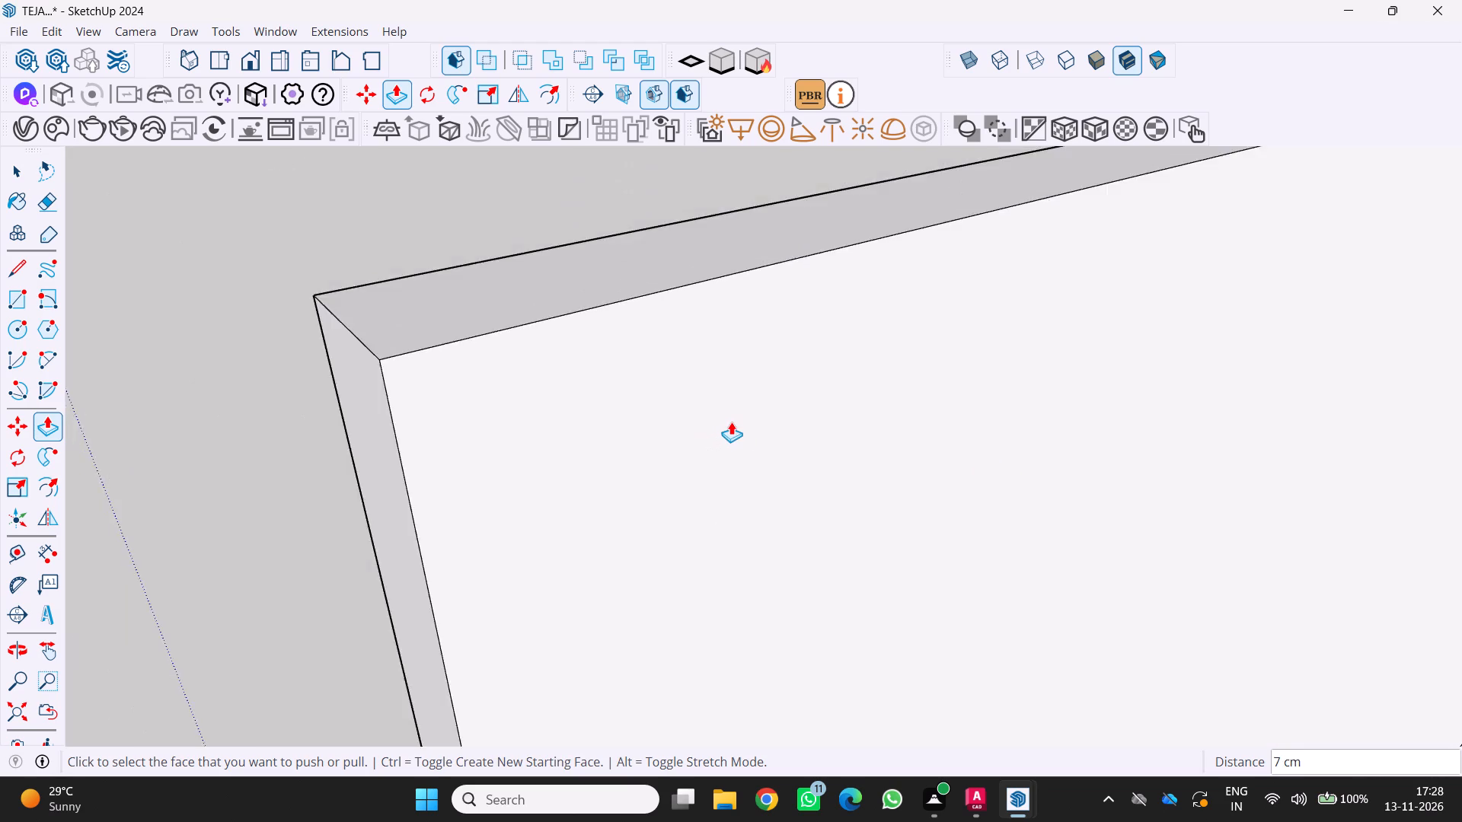
scroll(731, 422, down, 13)
middle_drag(705, 416, 818, 415)
middle_click(818, 415)
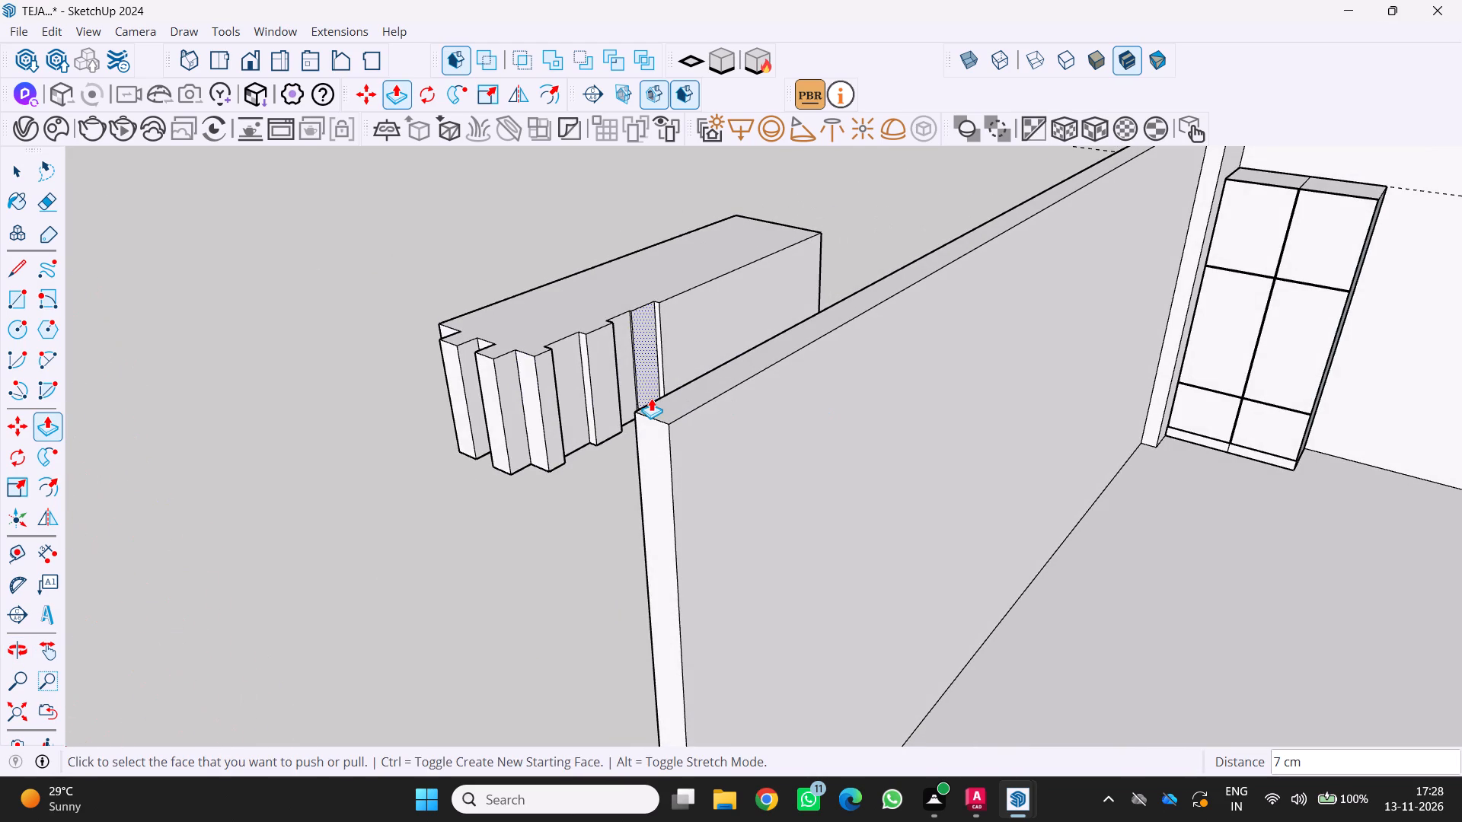
scroll(647, 387, up, 4)
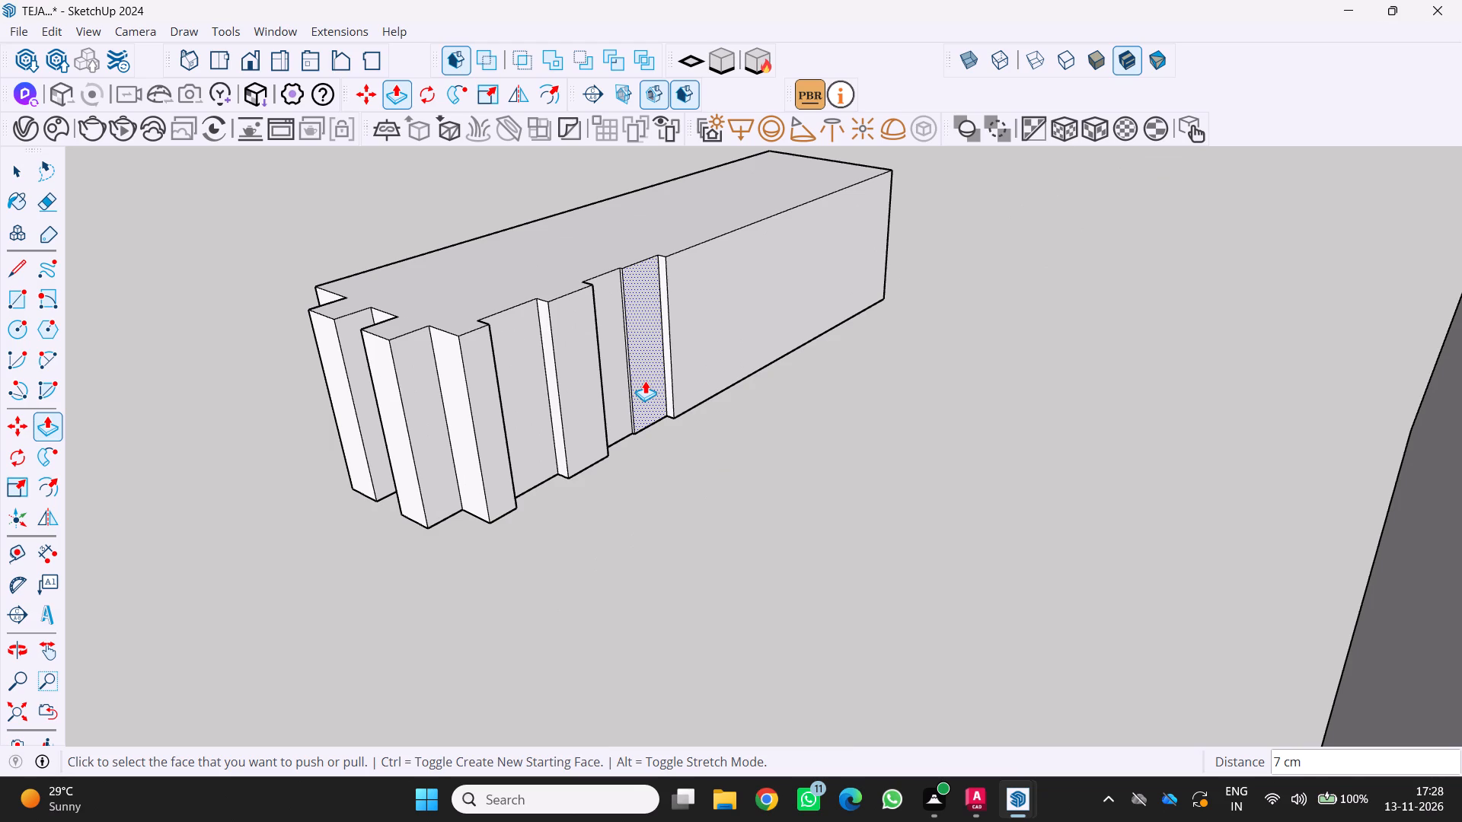
scroll(659, 332, up, 2)
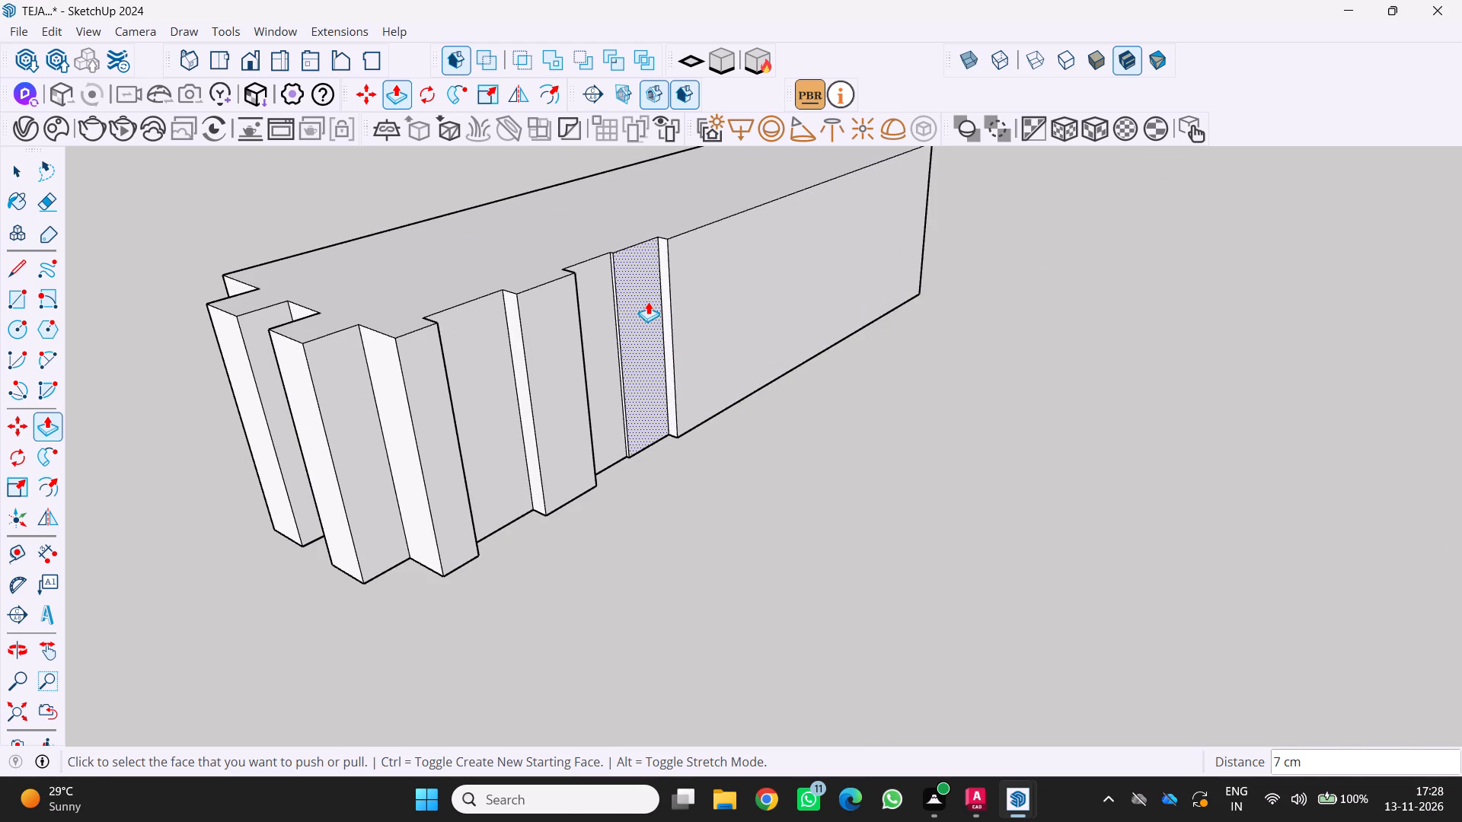
click(648, 301)
scroll(628, 303, up, 3)
middle_drag(628, 303, 552, 371)
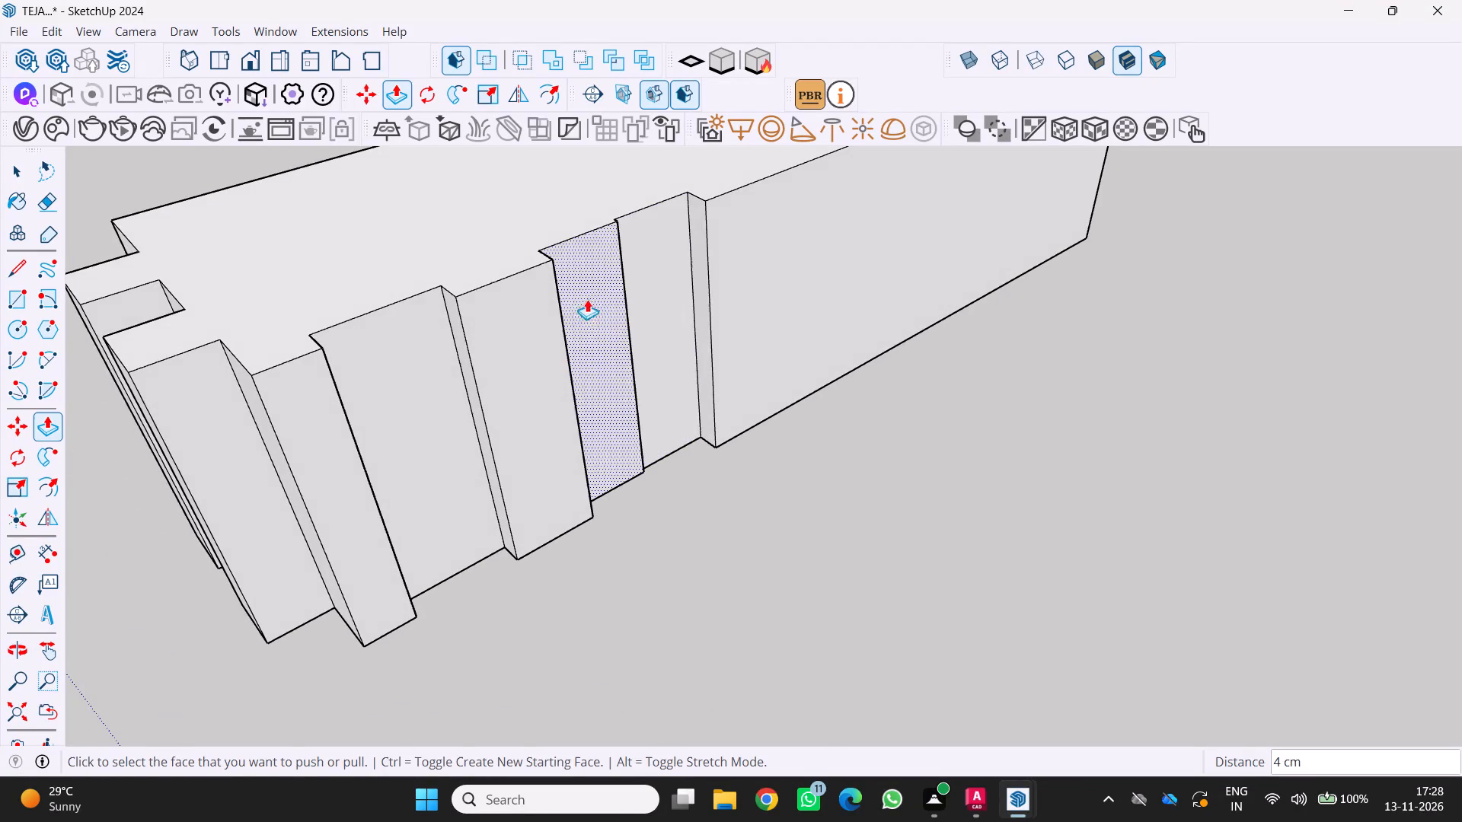
click(637, 232)
click(614, 247)
Erase the vertical line between the flush fourth and fifth strips on the box's long side.
scroll(591, 279, down, 5)
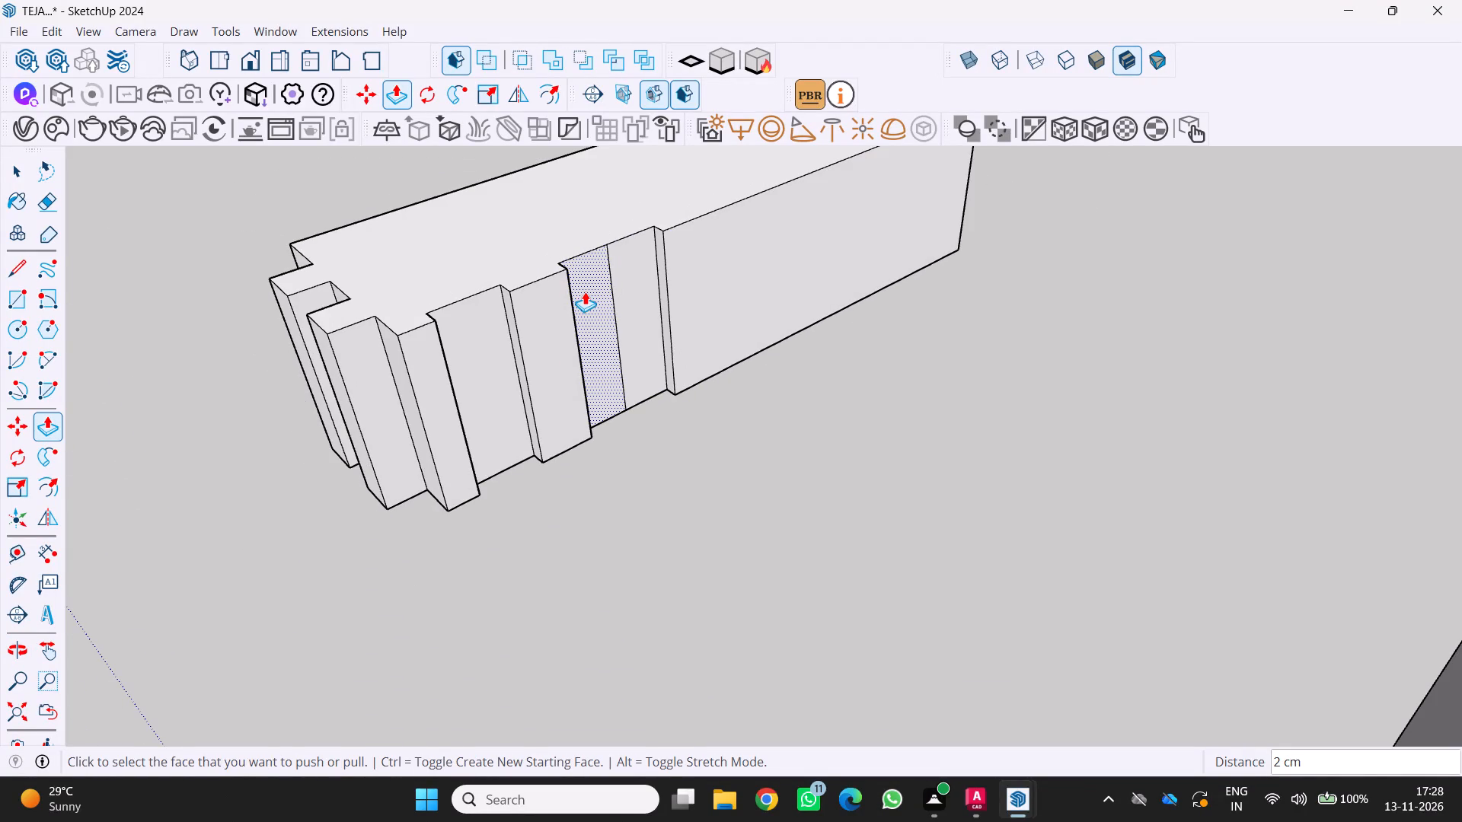
scroll(592, 323, down, 3)
middle_drag(626, 381, 777, 375)
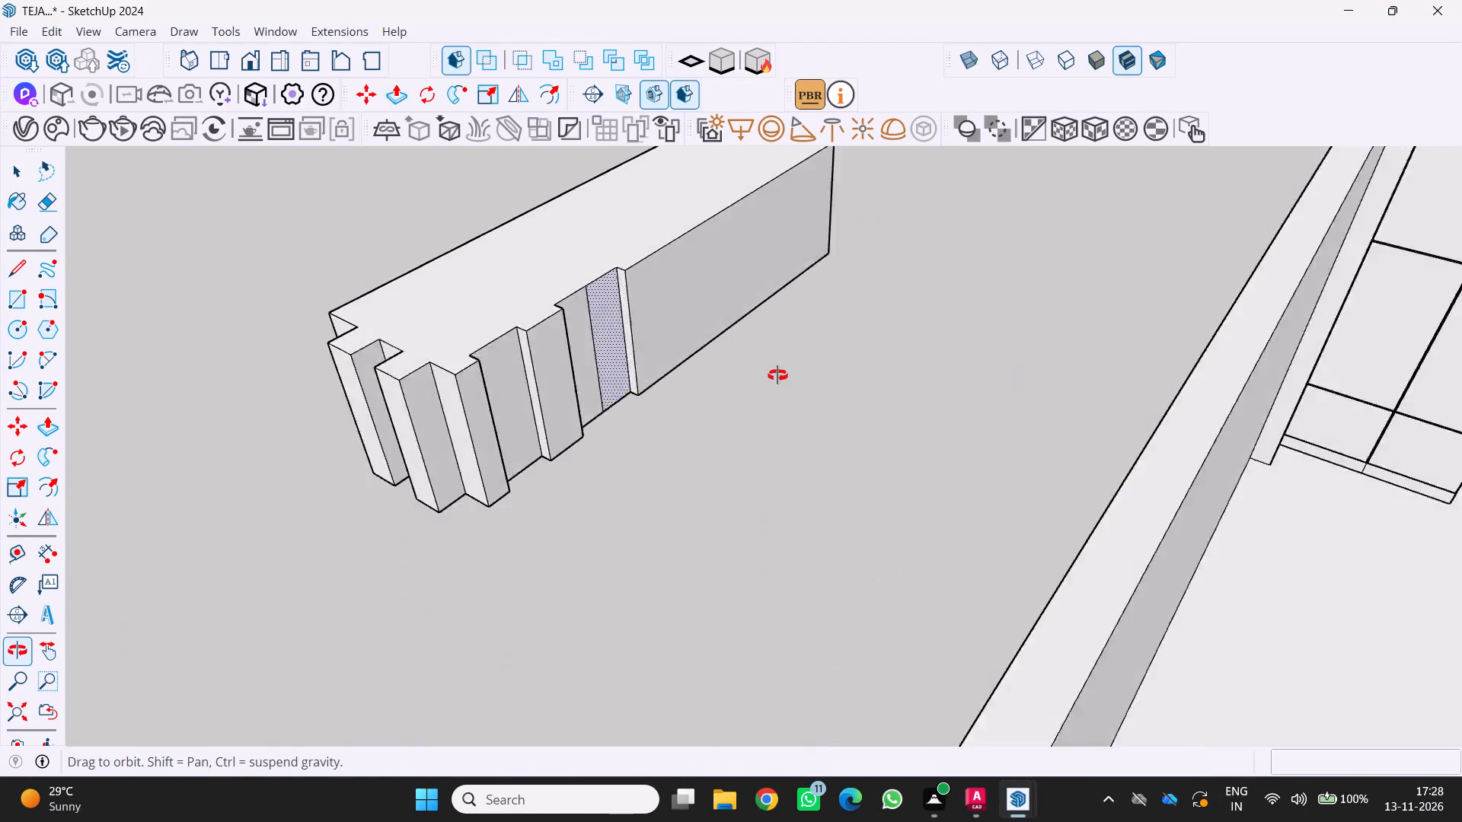
middle_drag(777, 375, 835, 352)
scroll(653, 384, down, 1)
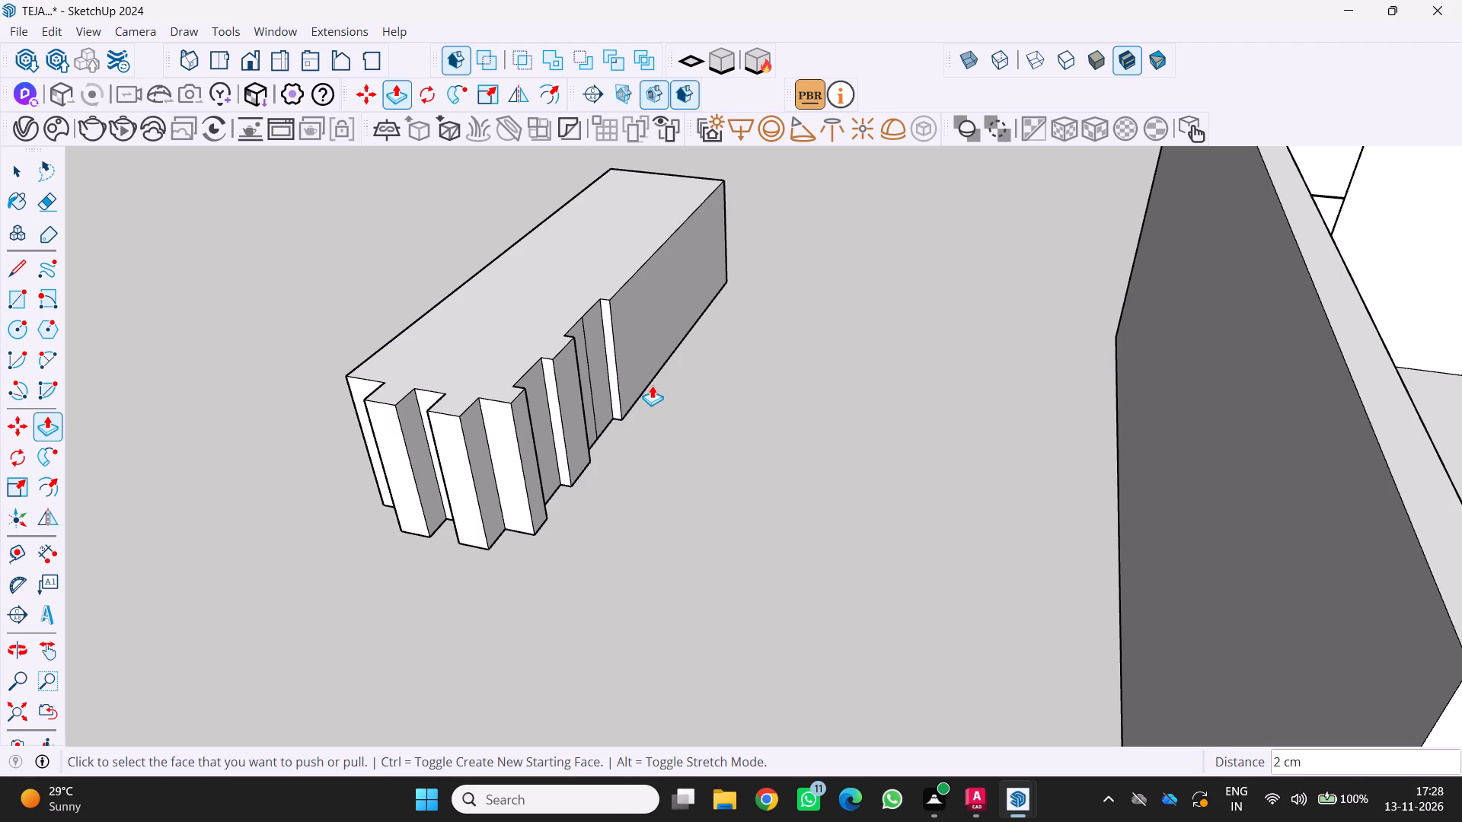
scroll(642, 388, up, 1)
middle_drag(640, 389, 564, 403)
middle_click(561, 403)
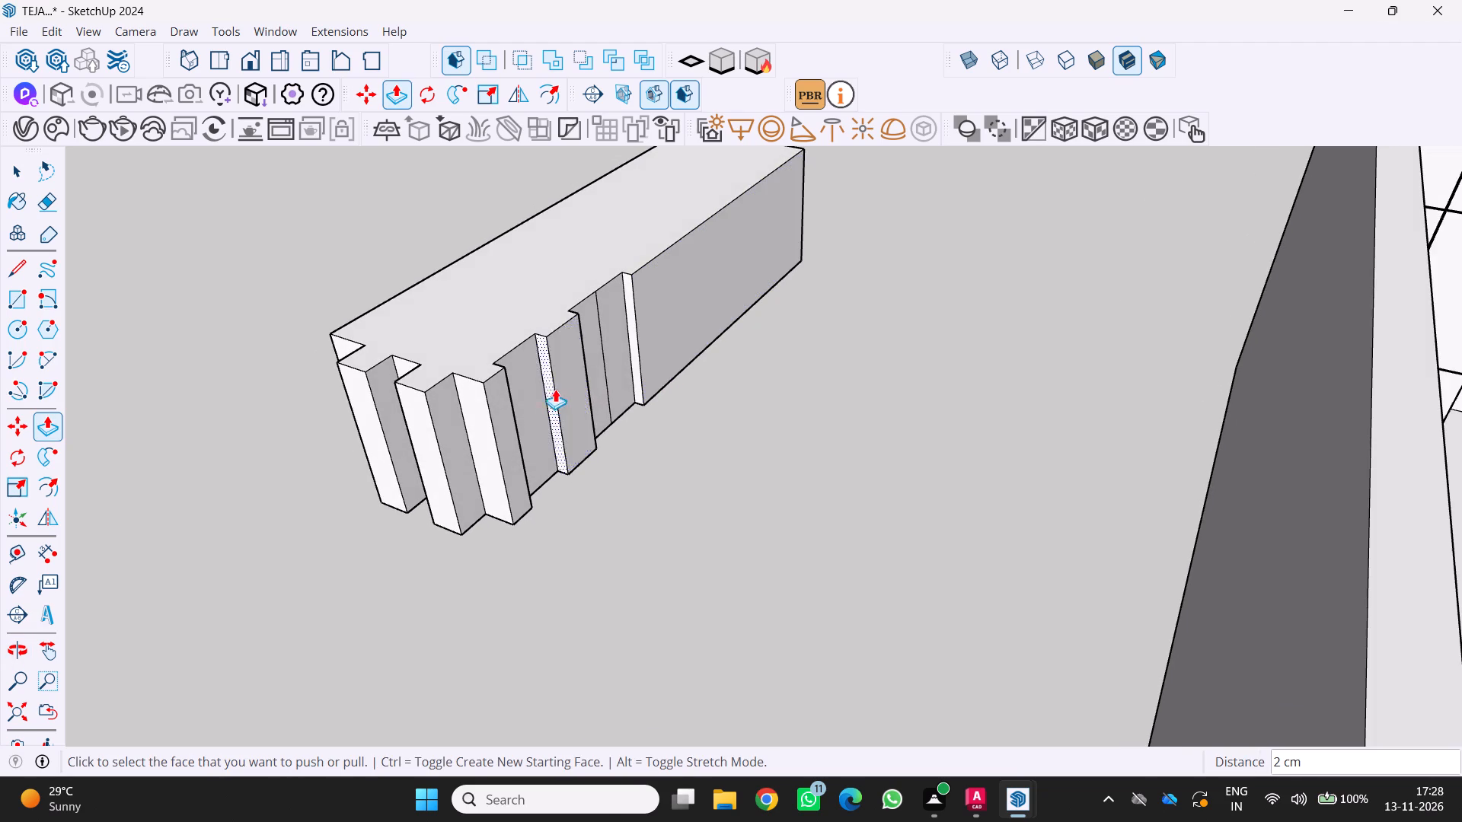
key(e)
scroll(584, 378, up, 2)
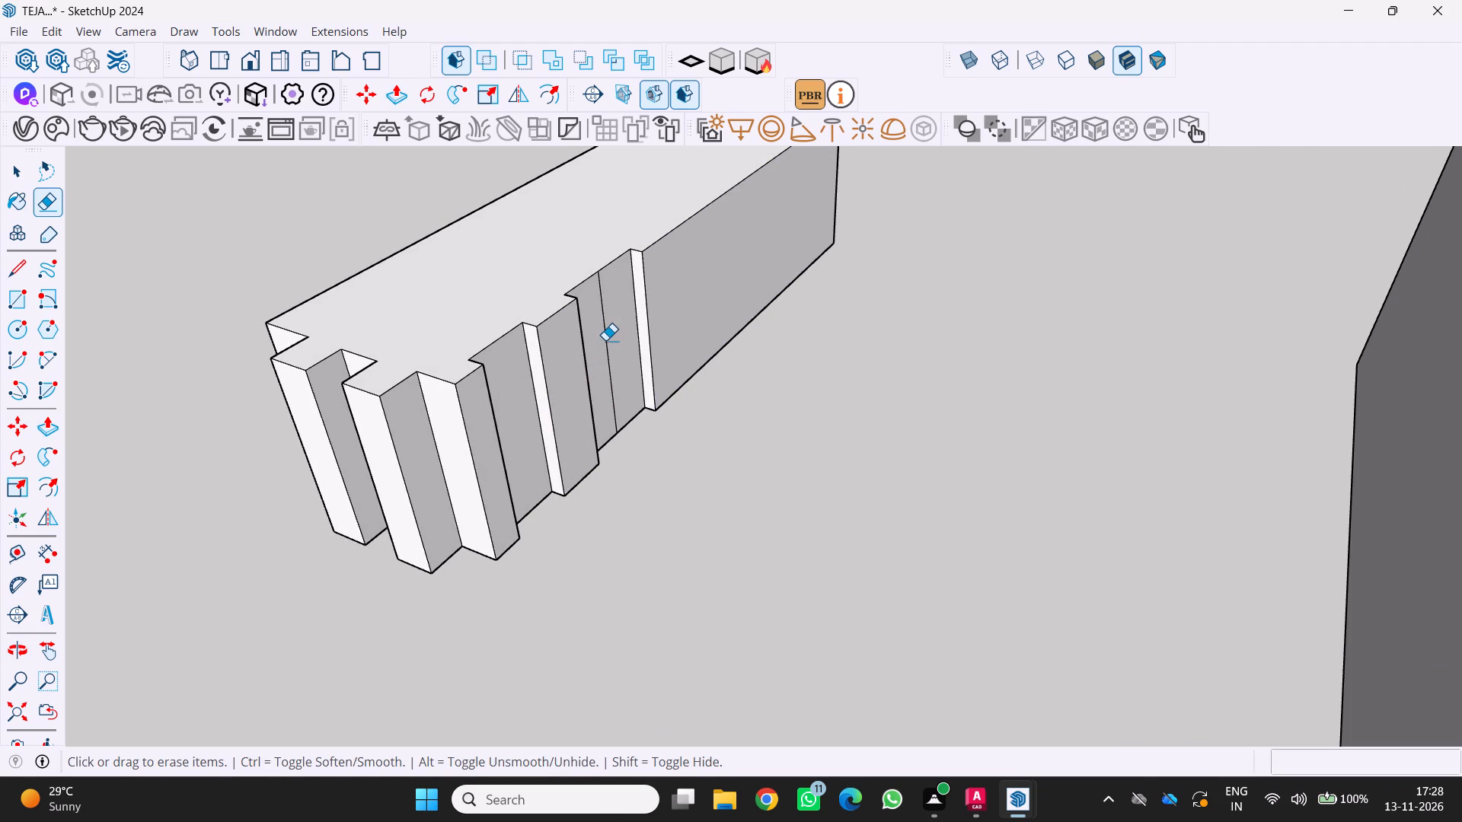
click(607, 342)
Draw a 488 cm lengthwise line across the box's top face, from the far end's midpoint to the middle recess's edge.
scroll(608, 345, down, 3)
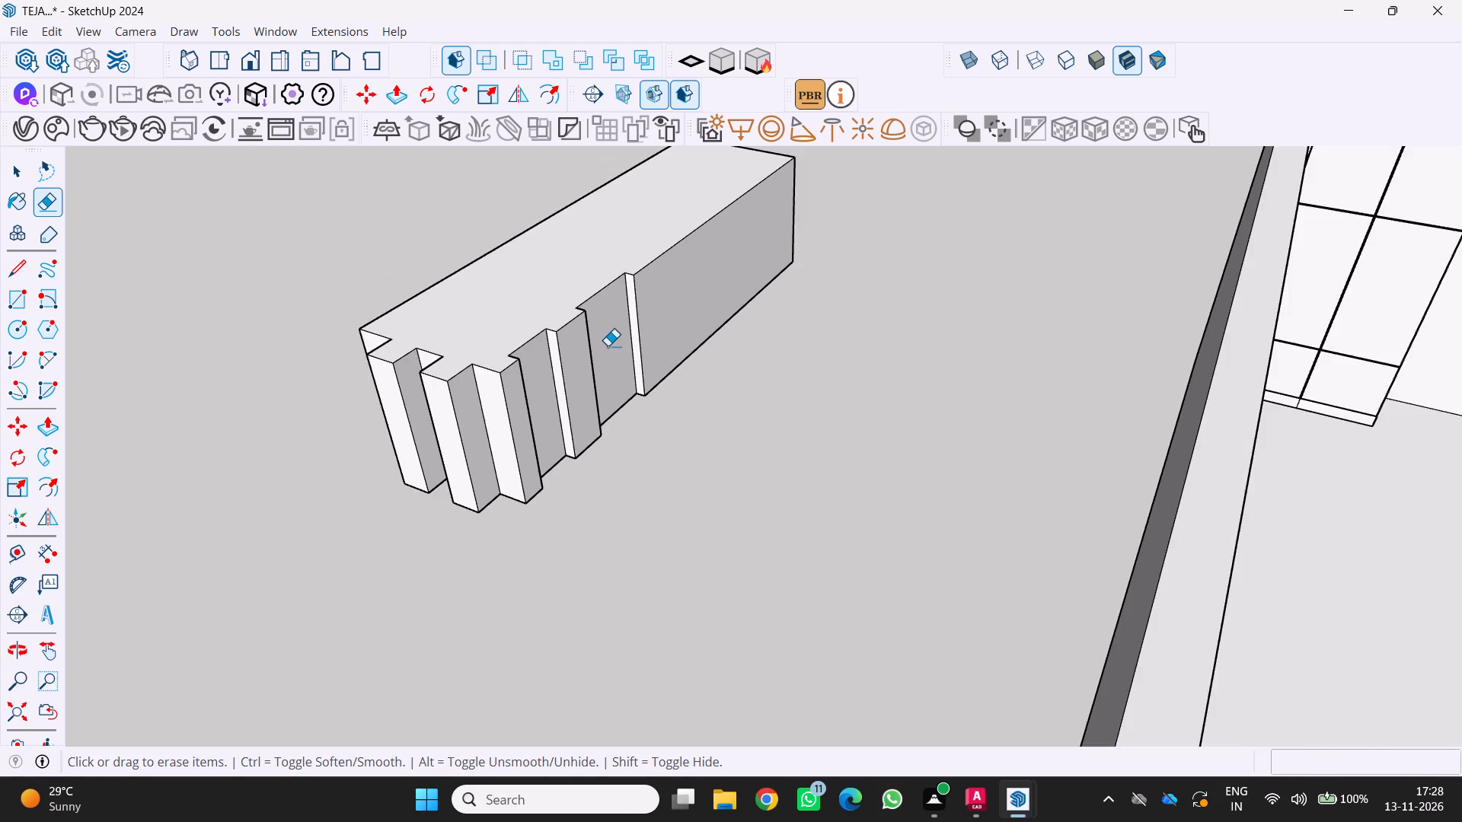
scroll(607, 348, down, 3)
middle_drag(605, 351, 838, 300)
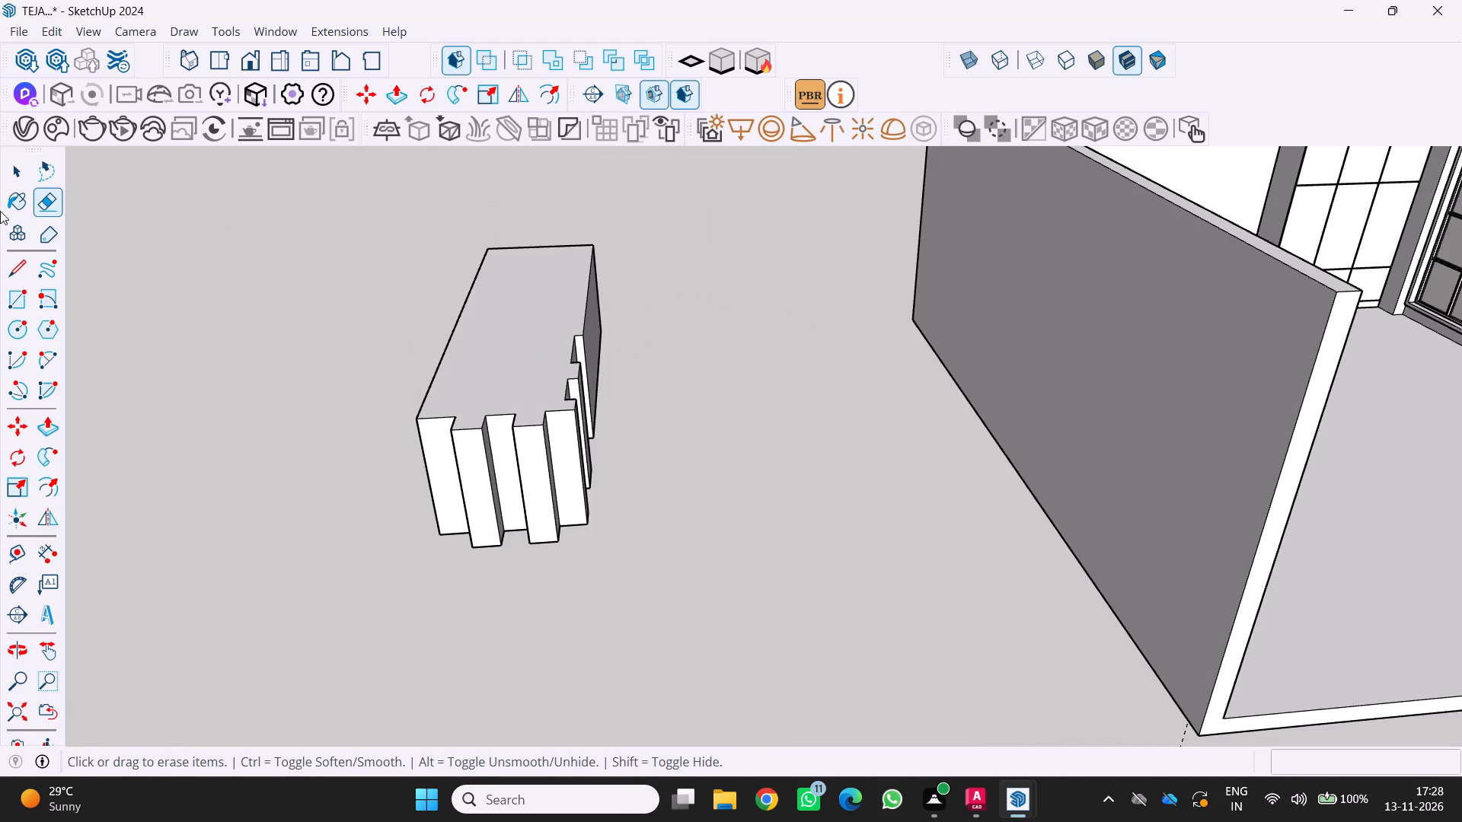
click(19, 270)
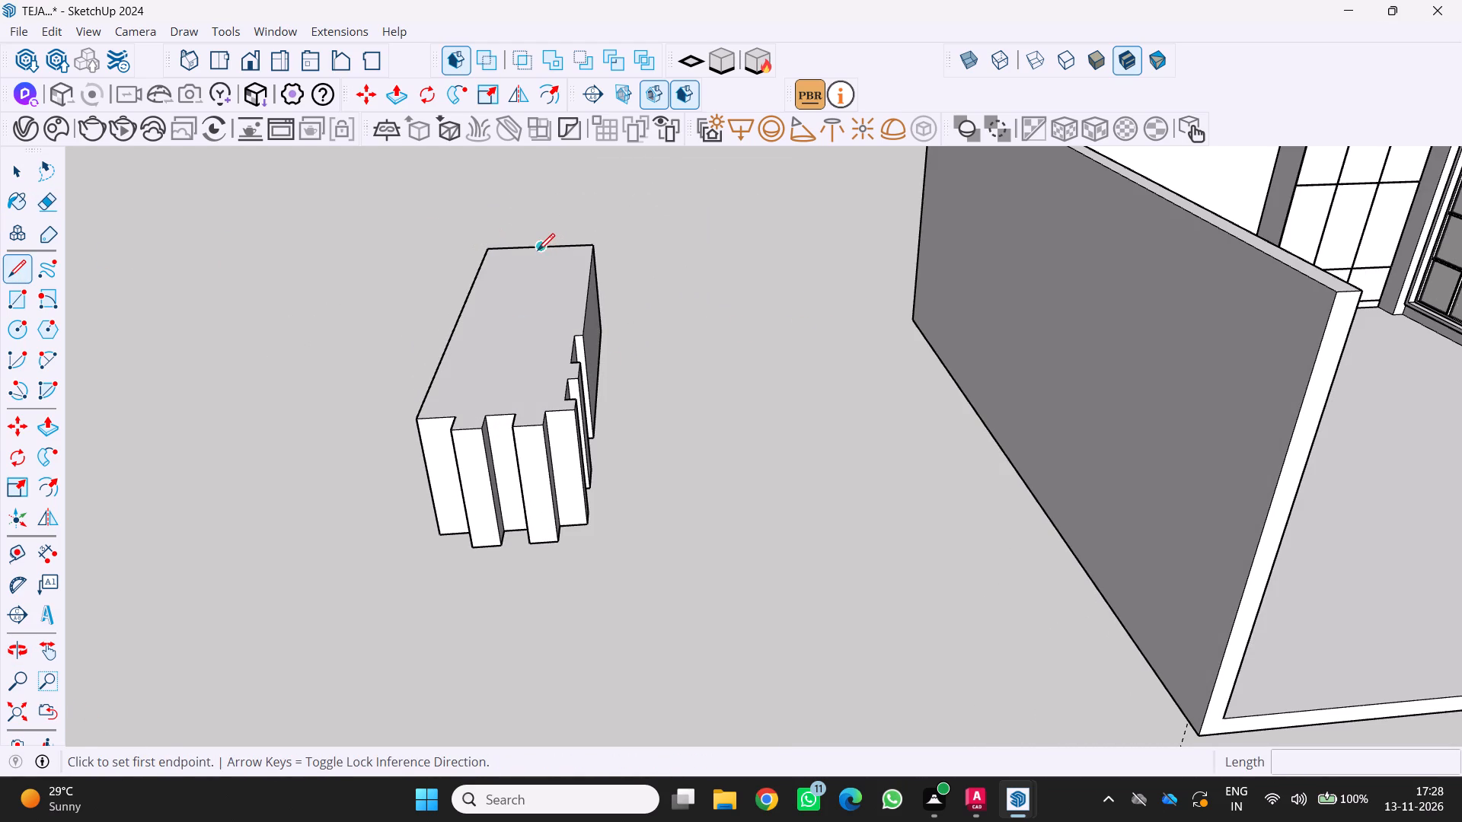
click(536, 249)
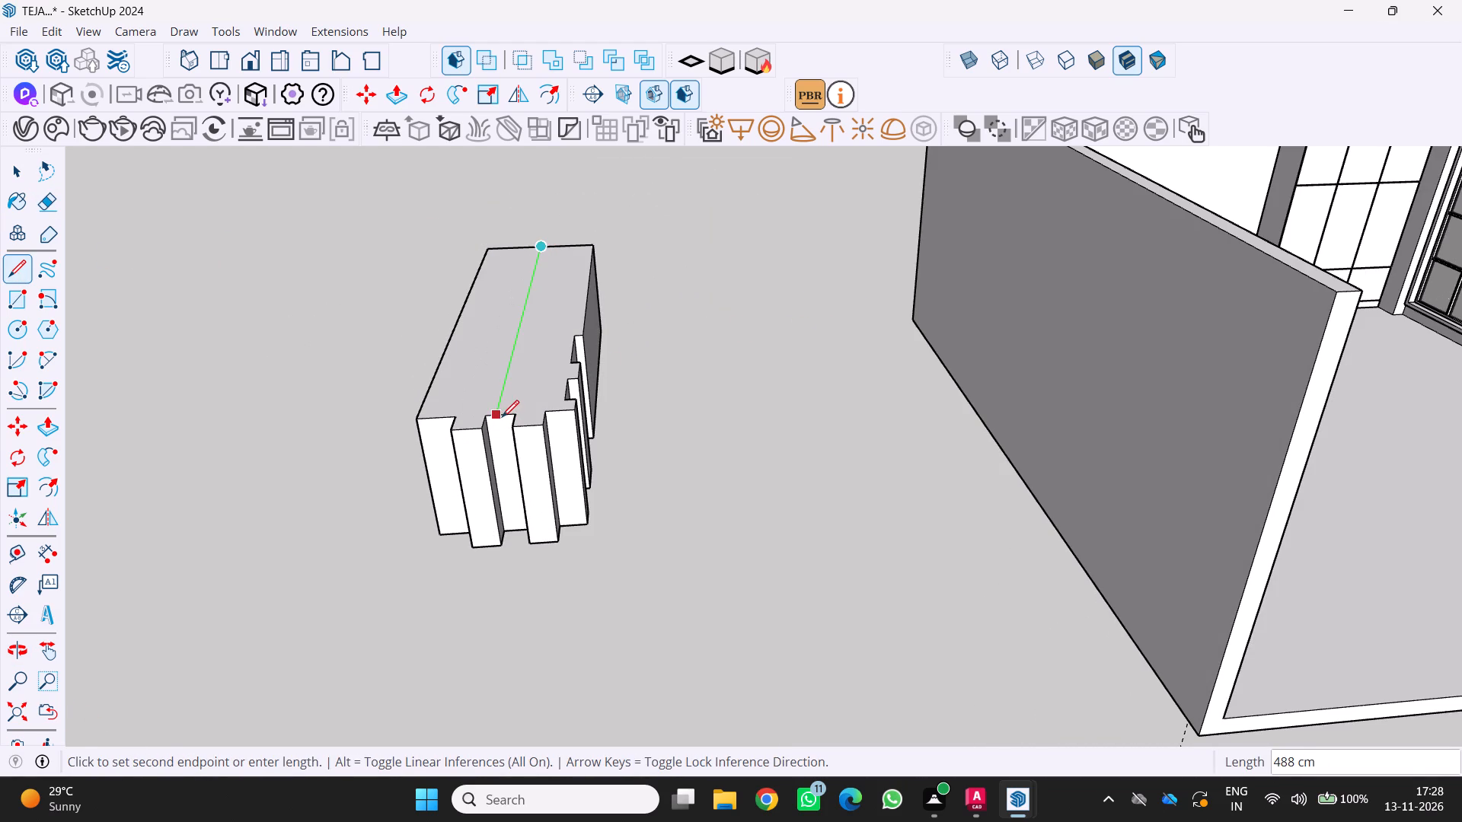
scroll(501, 416, up, 2)
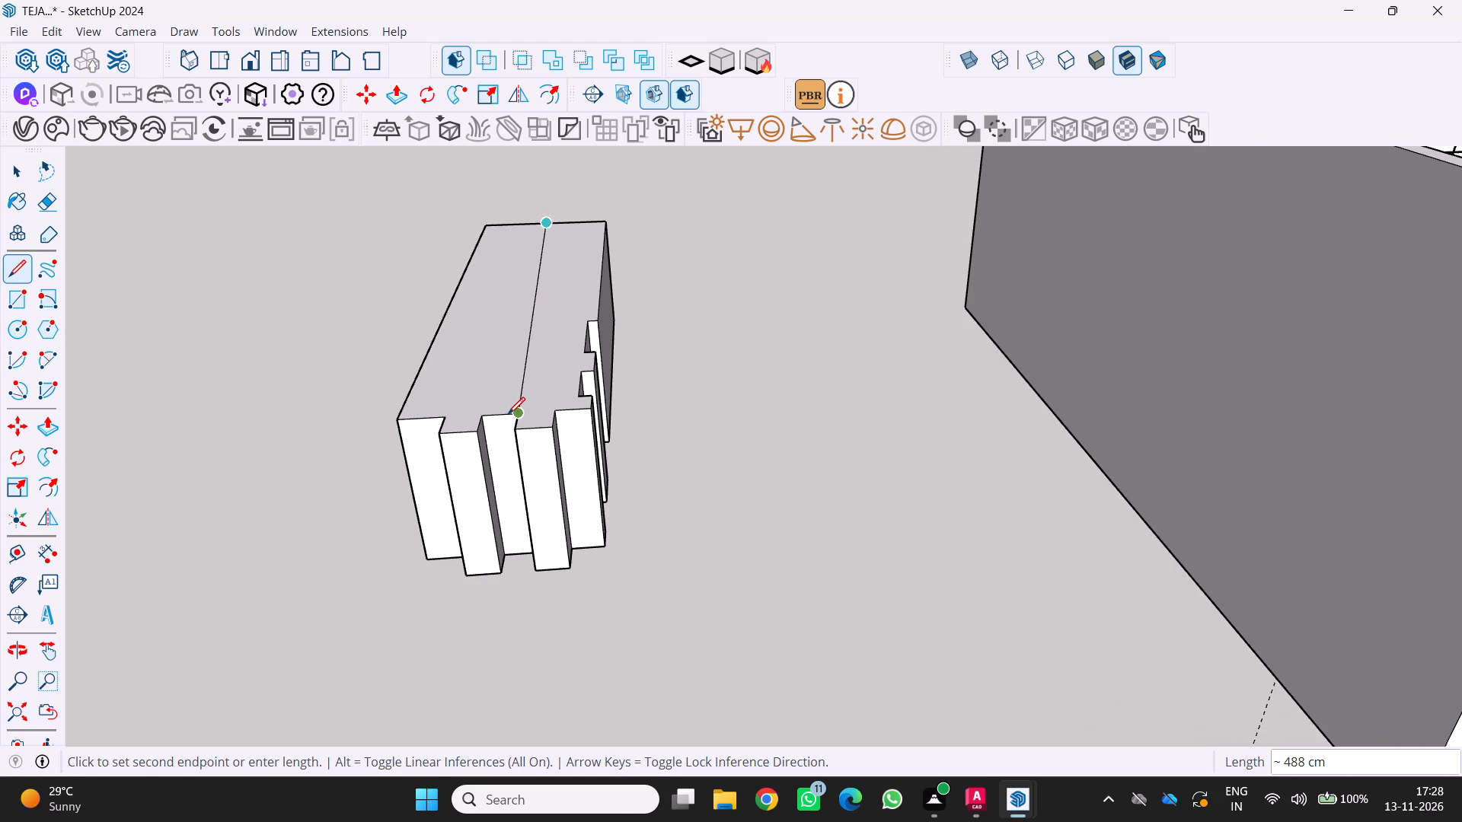
scroll(502, 412, up, 2)
click(499, 416)
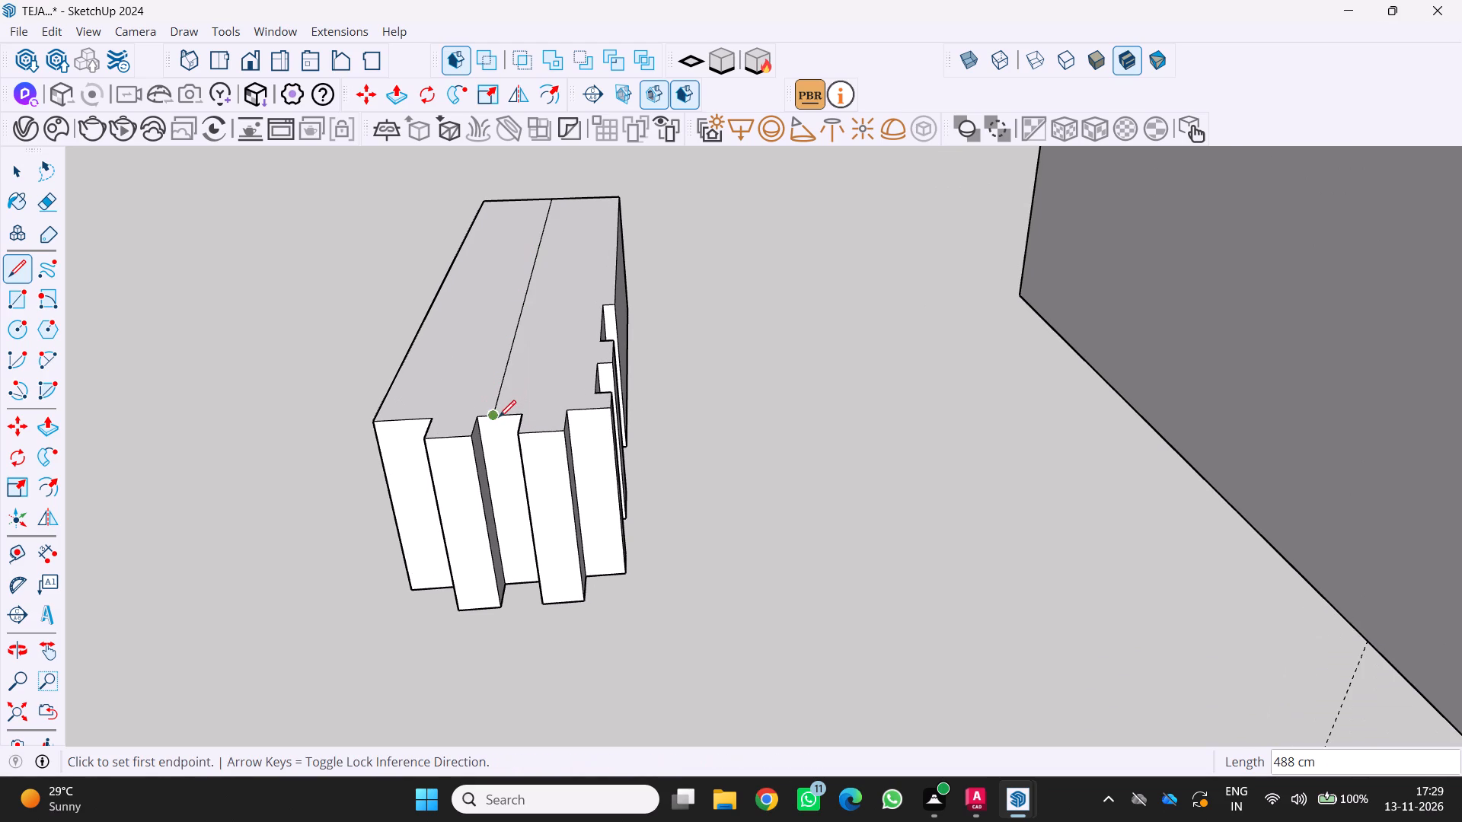
scroll(520, 403, down, 4)
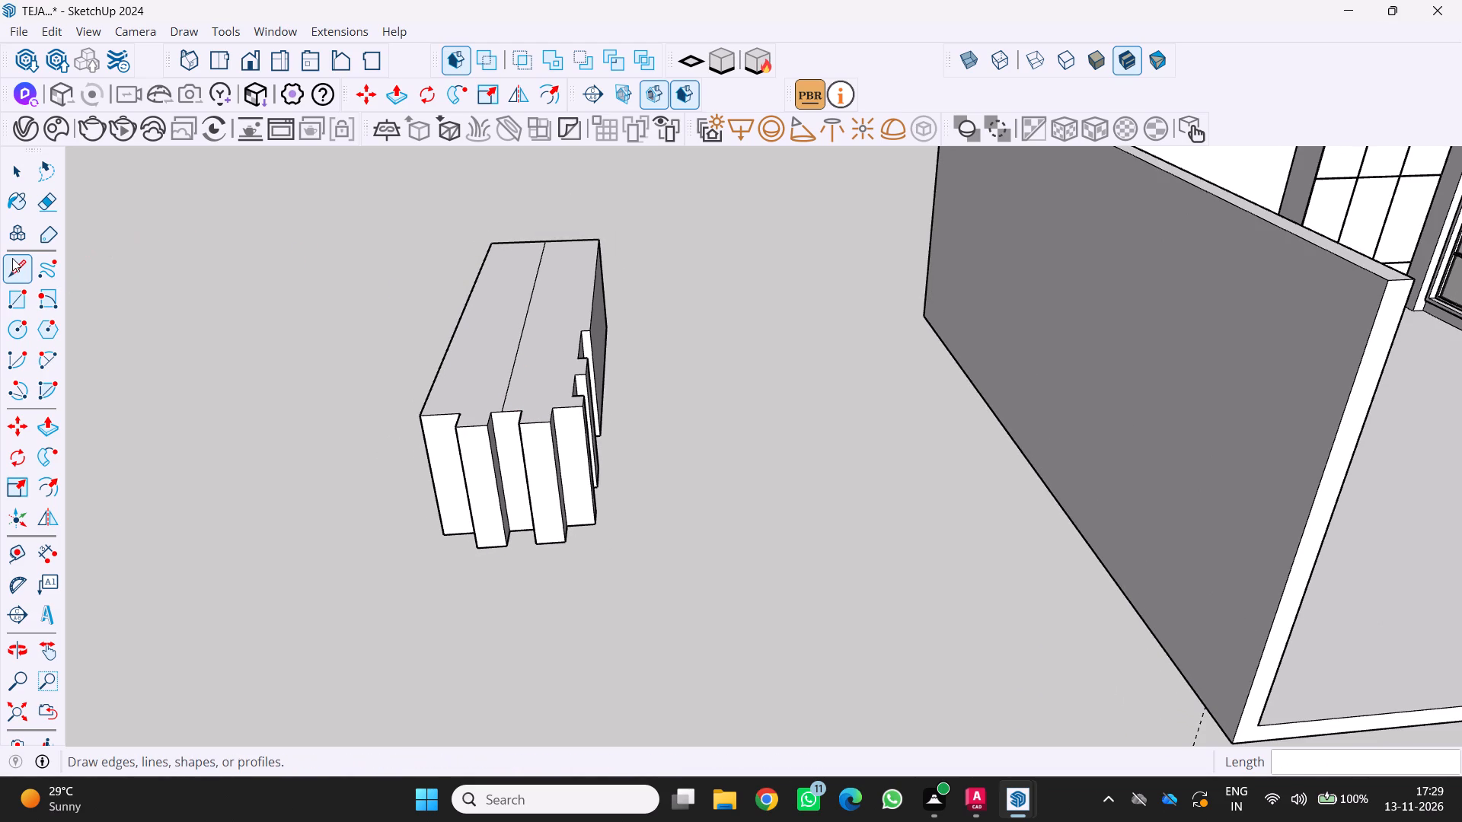
Draw a 138 cm crosswise line across the box's top face, close to its plain far end.
click(15, 269)
scroll(523, 259, up, 2)
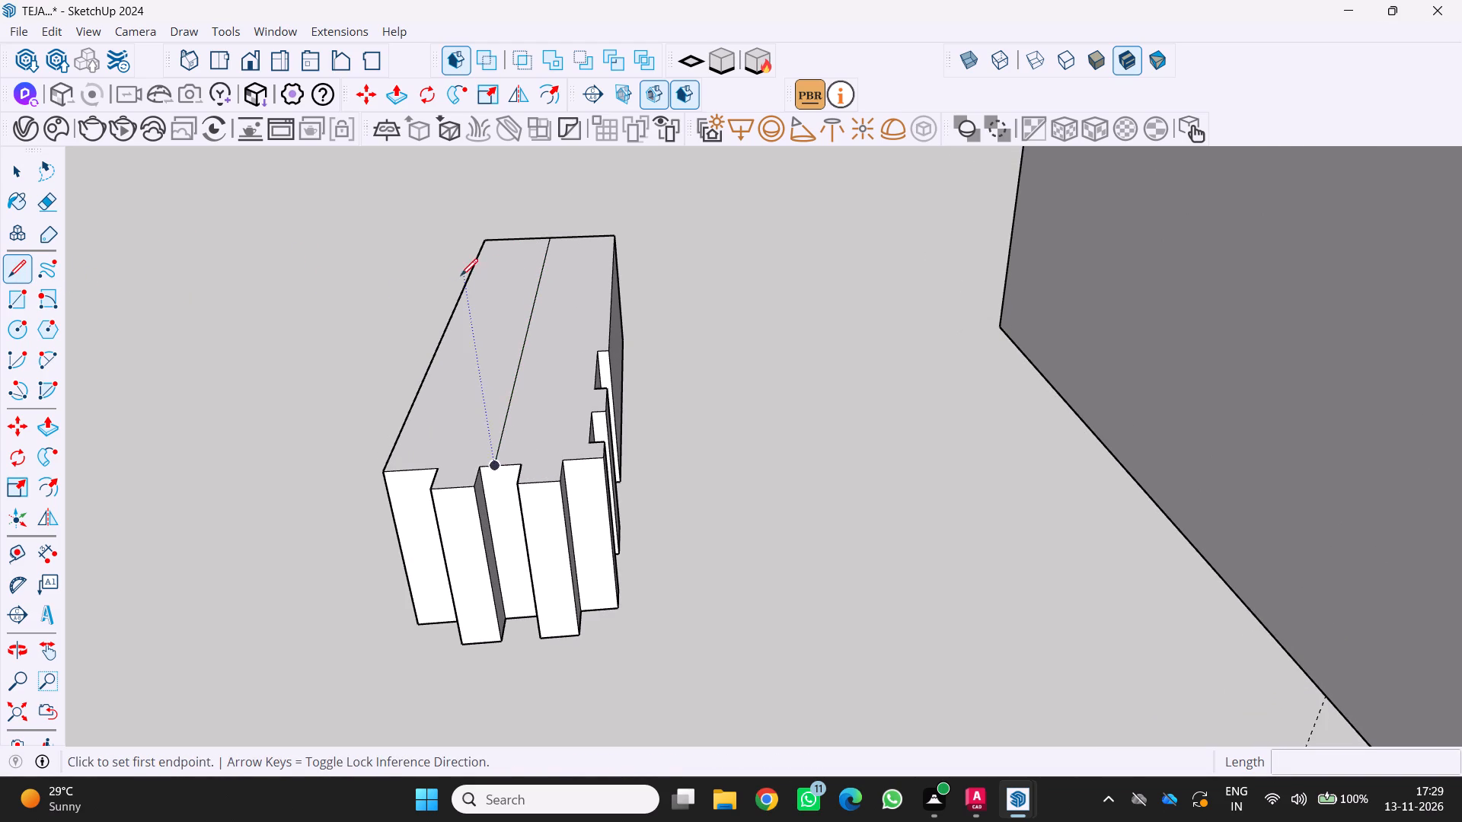
click(468, 273)
click(614, 271)
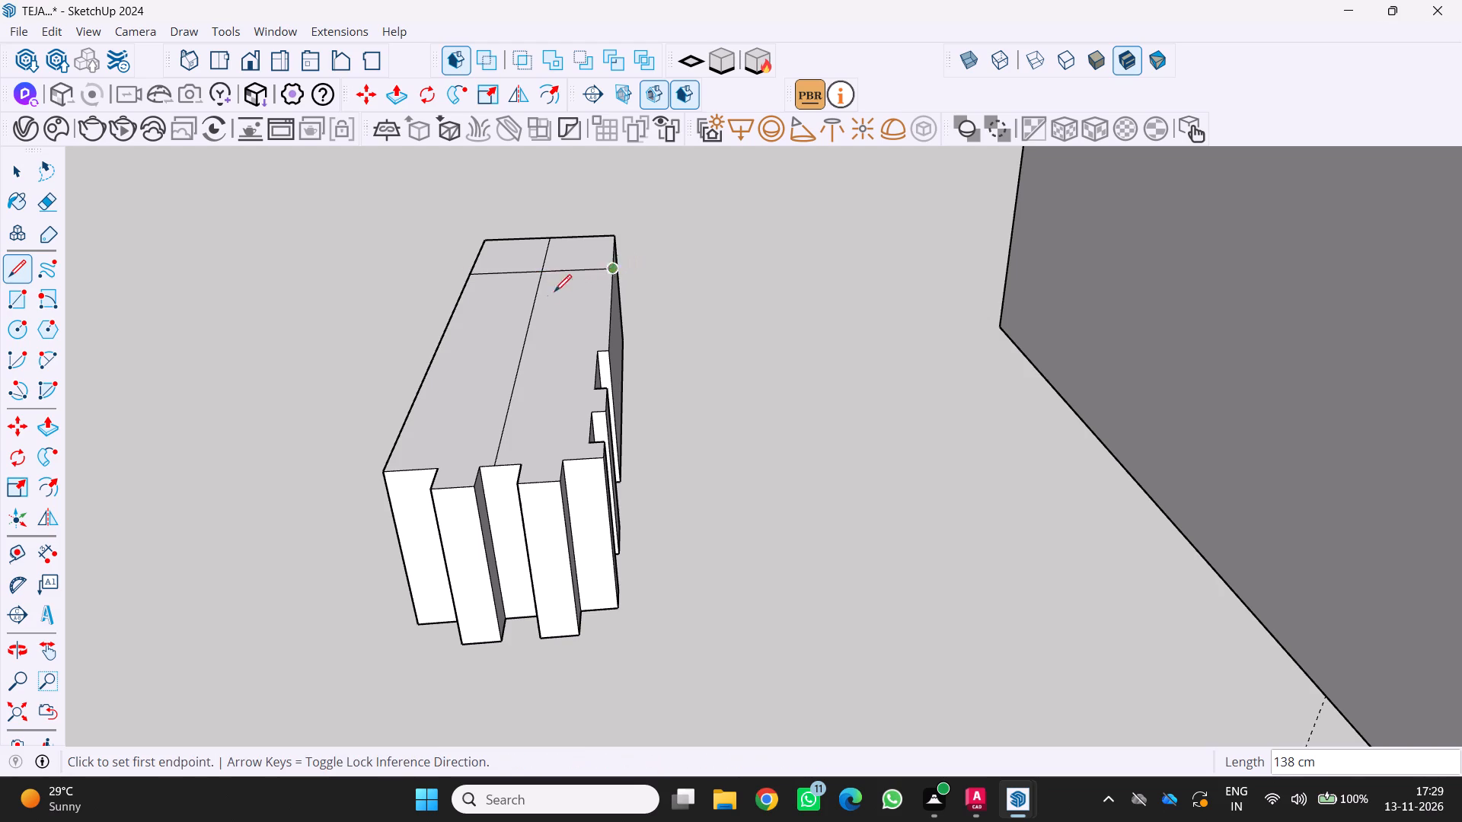
key(space)
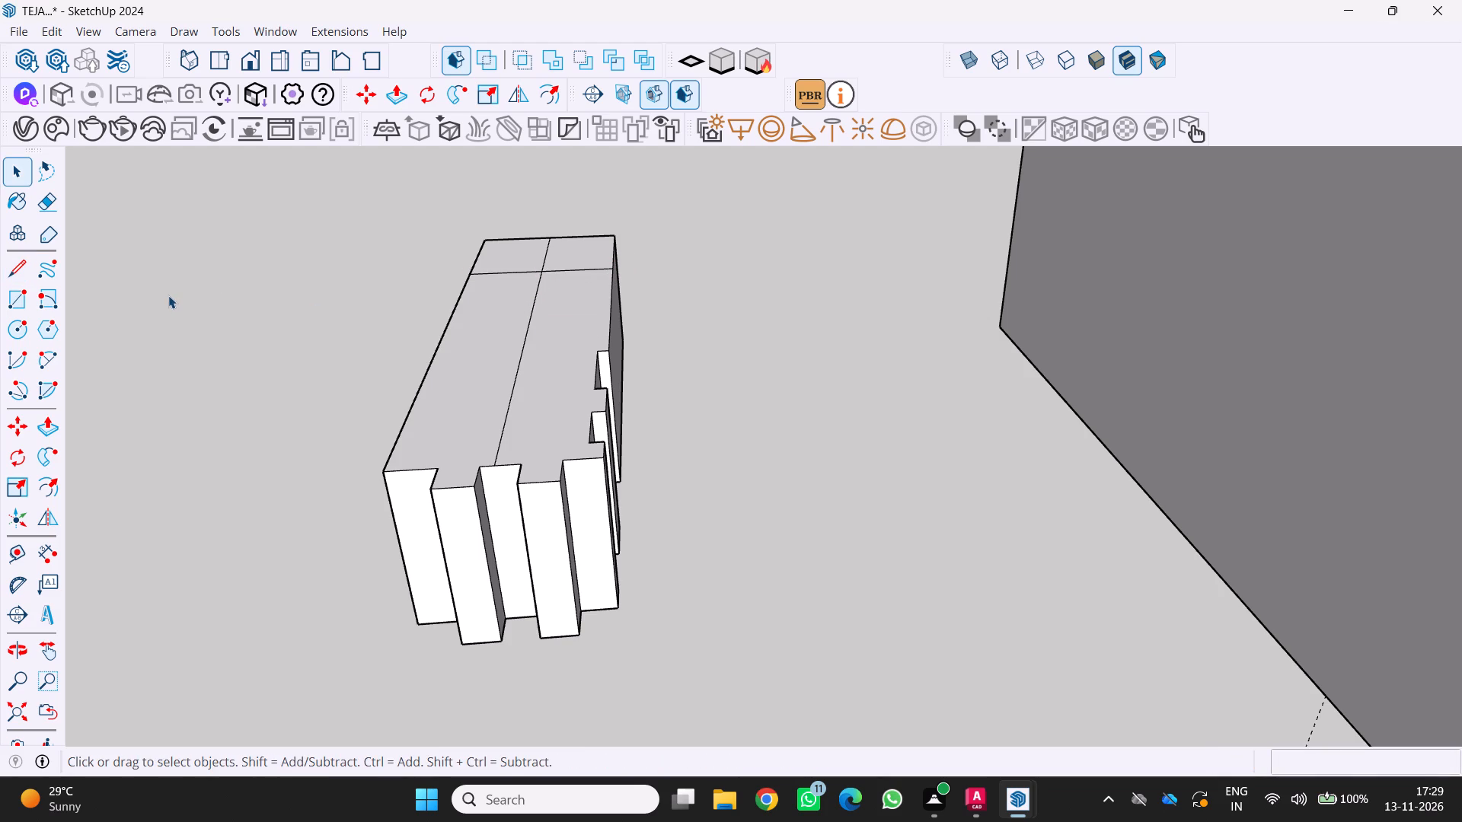
Draw a second 138 cm crosswise line across the box's top face, parallel to the first and nearer the recesses.
click(10, 269)
scroll(518, 330, up, 3)
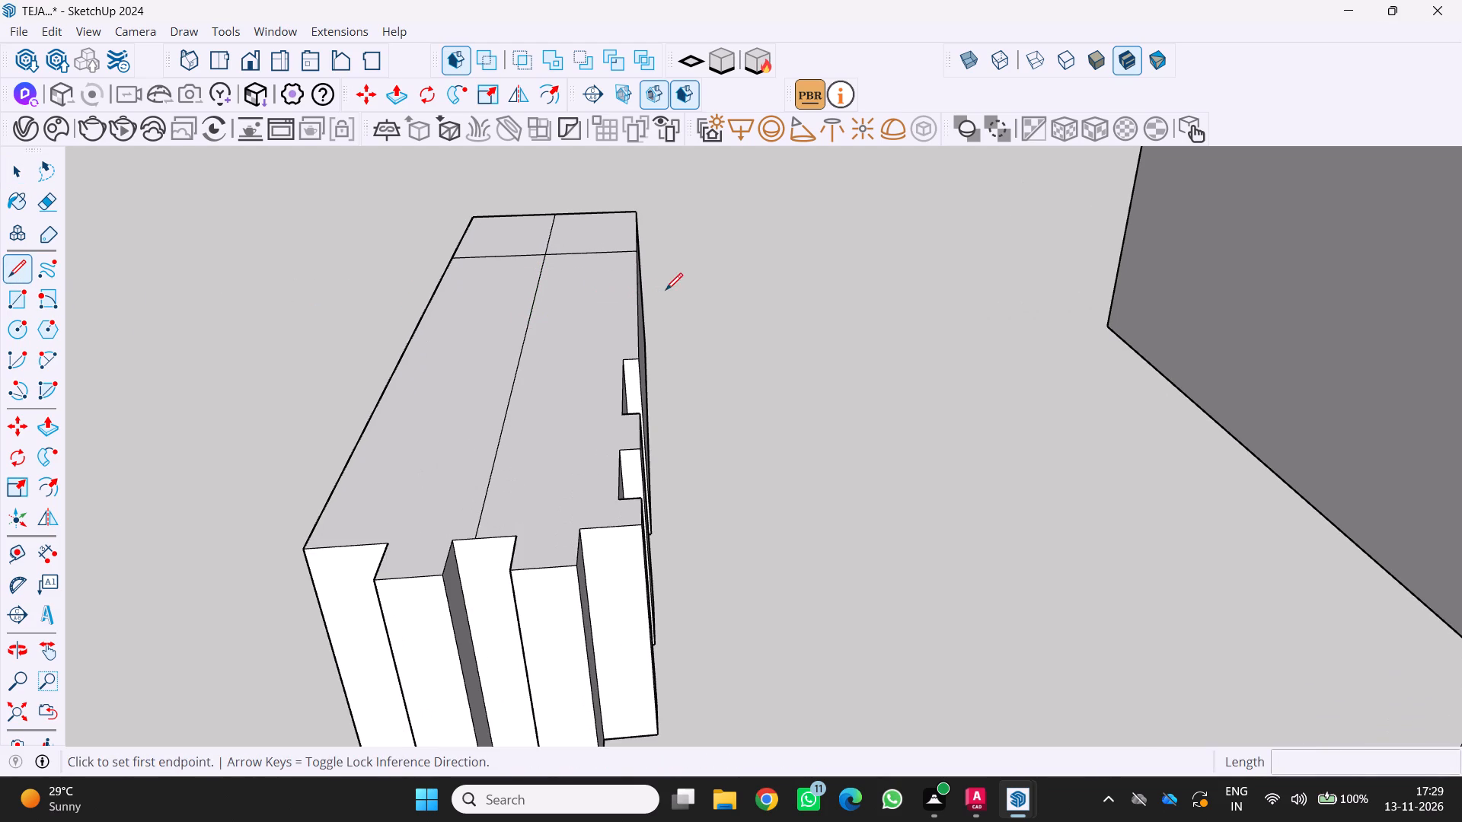
click(630, 295)
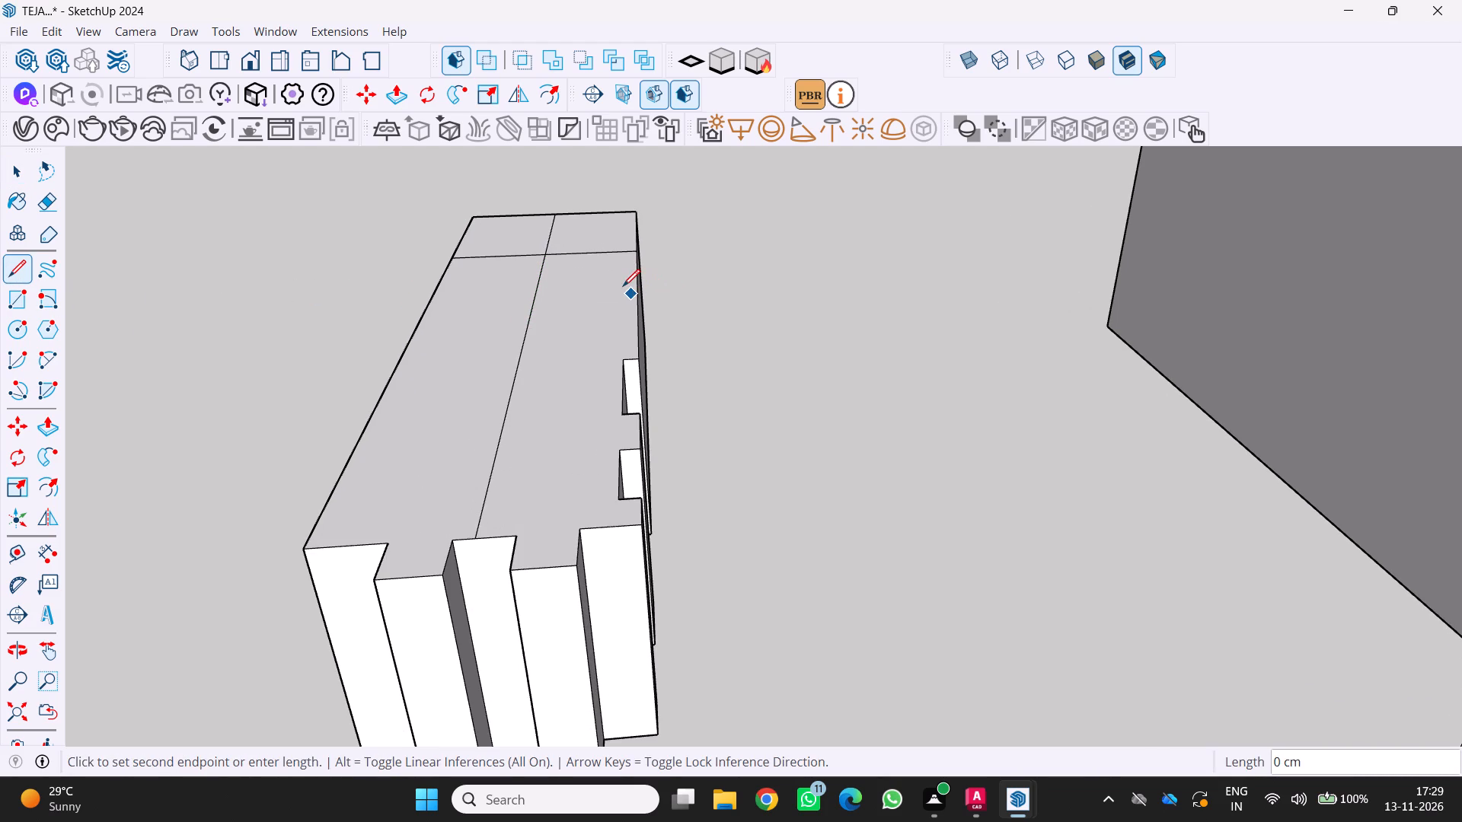
key(Escape)
click(11, 272)
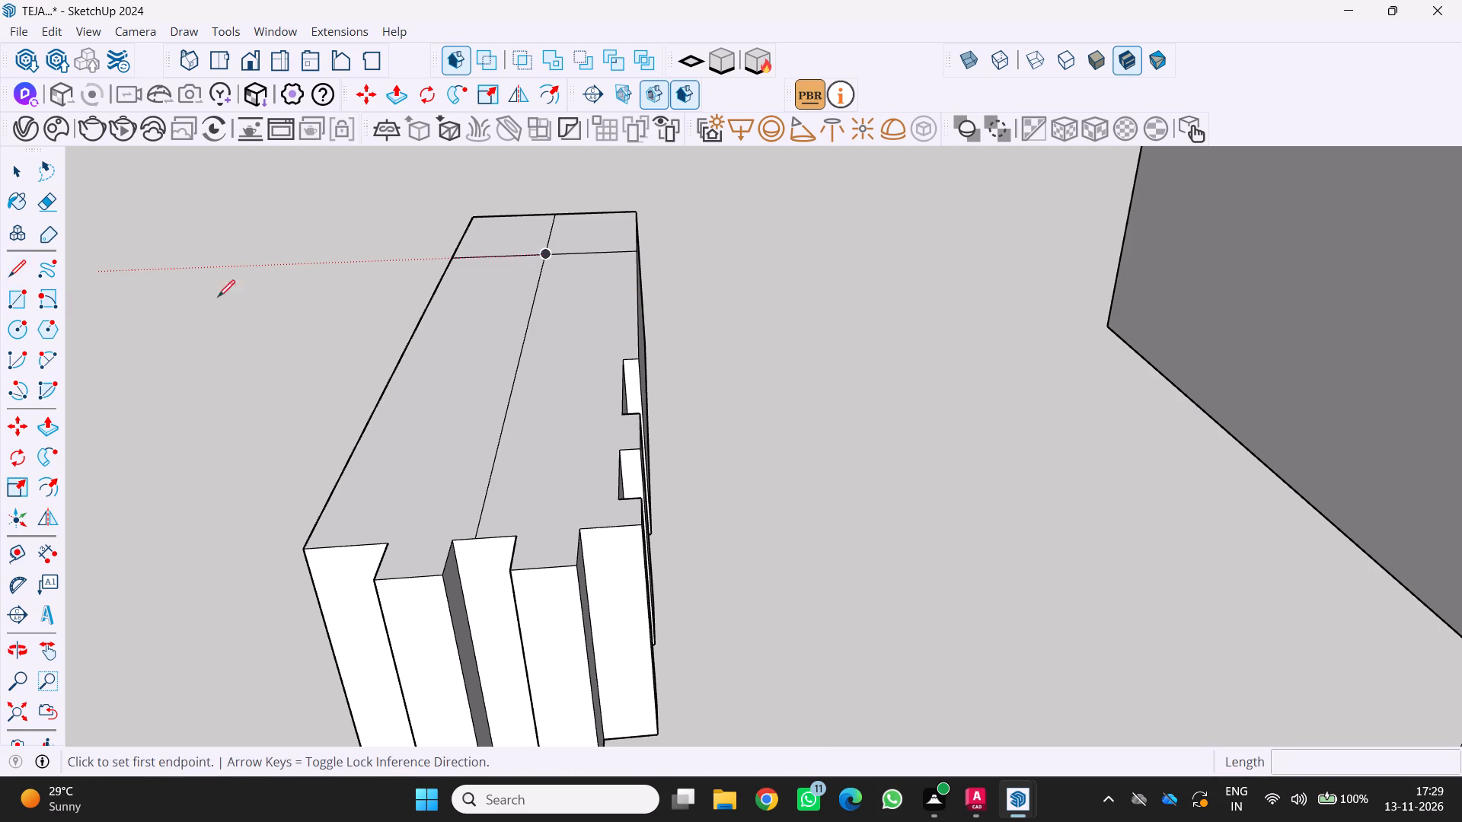
click(634, 301)
click(436, 305)
text(v)
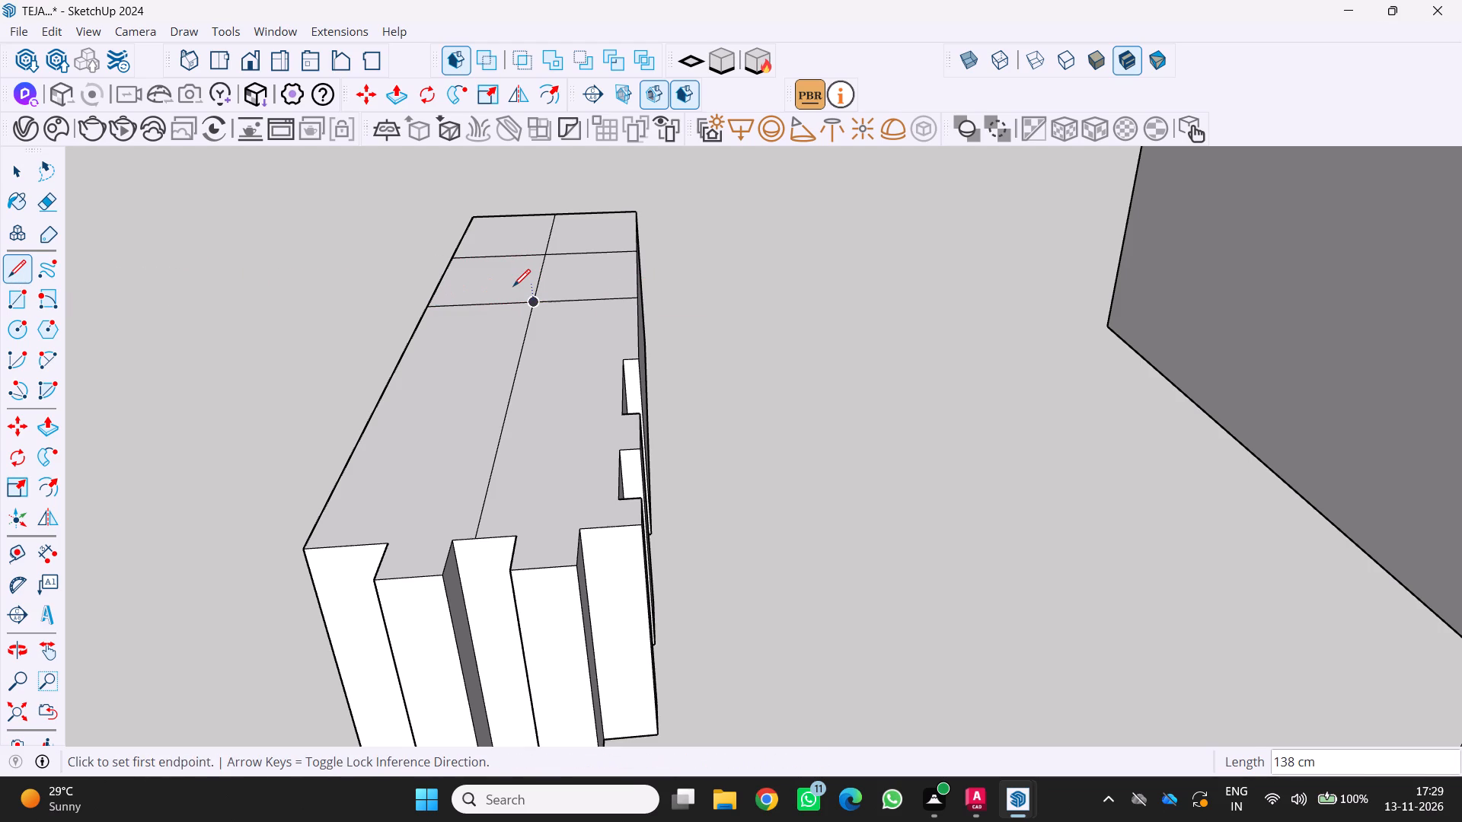
key(space)
key(space)
Draw a crosswise line across the box's top face from the outer corner at the rear long-side recess's far edge.
scroll(506, 289, down, 4)
middle_click(491, 299)
middle_drag(490, 299, 464, 314)
middle_click(464, 315)
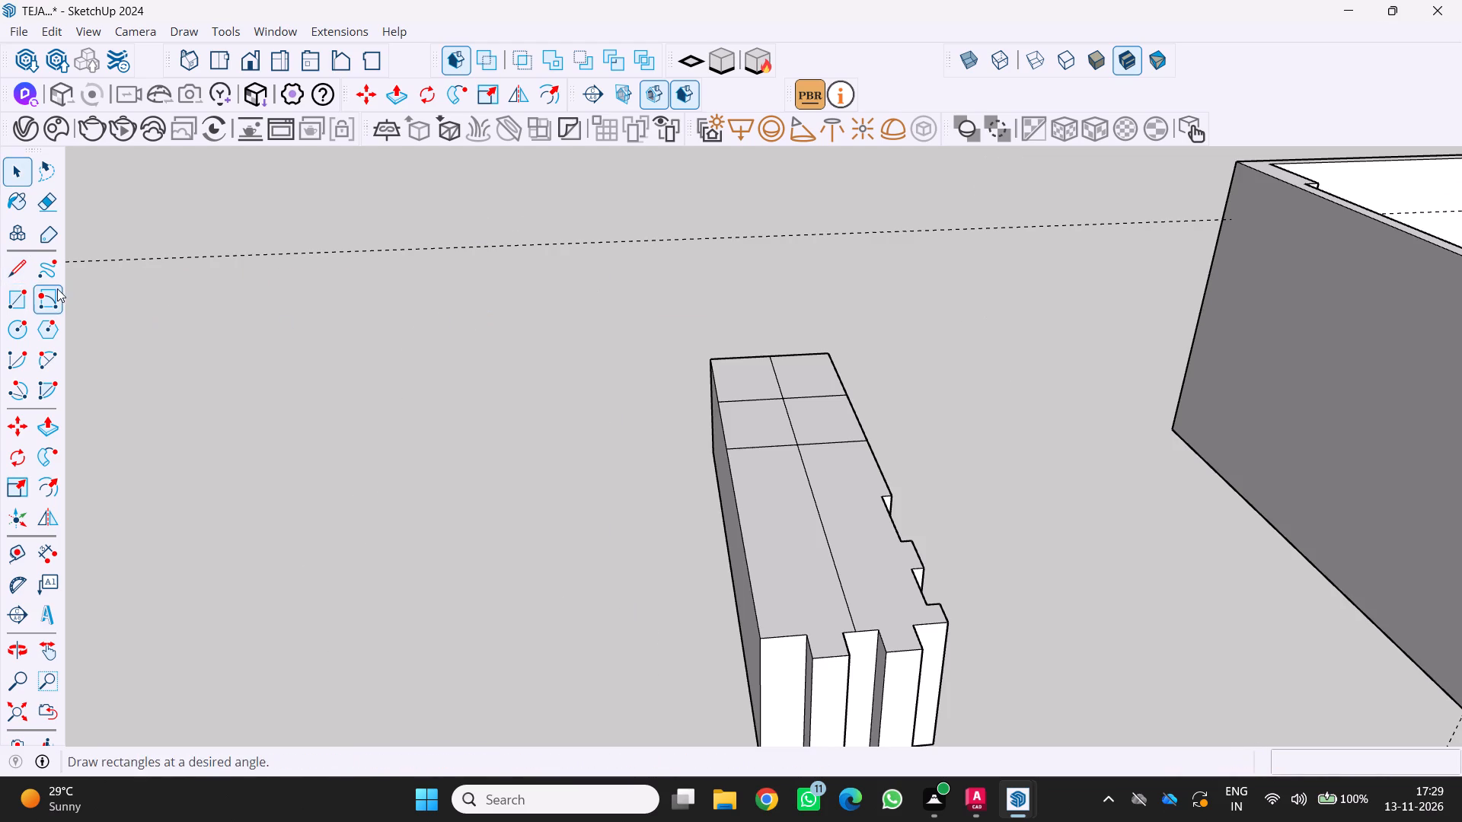
click(7, 269)
scroll(113, 290, down, 5)
scroll(480, 336, up, 3)
scroll(651, 437, up, 3)
click(624, 433)
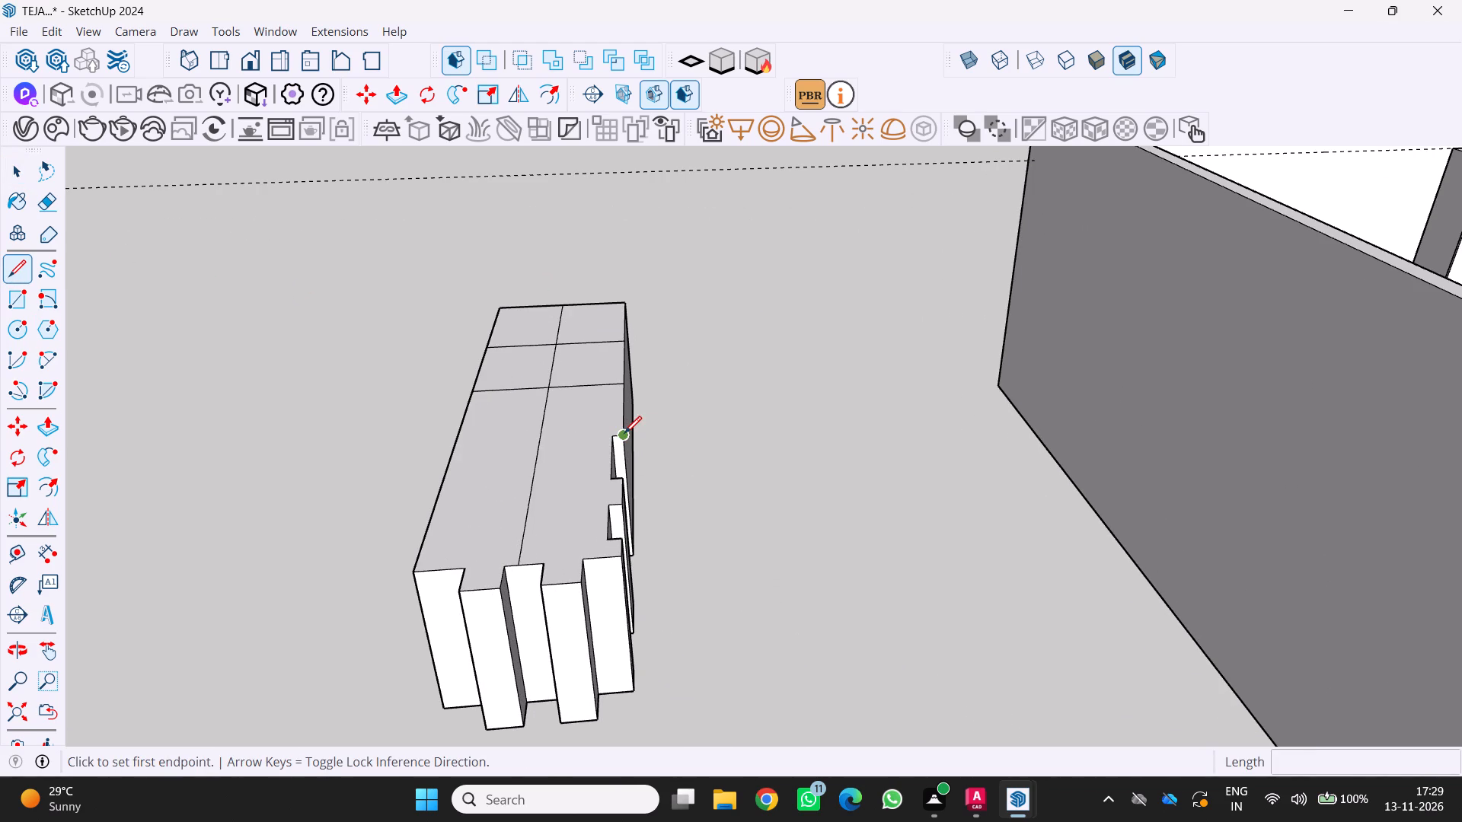
click(454, 435)
key(space)
Draw a crosswise line across the top face from the inner corner at the rear long-side recess's near edge.
scroll(554, 419, down, 3)
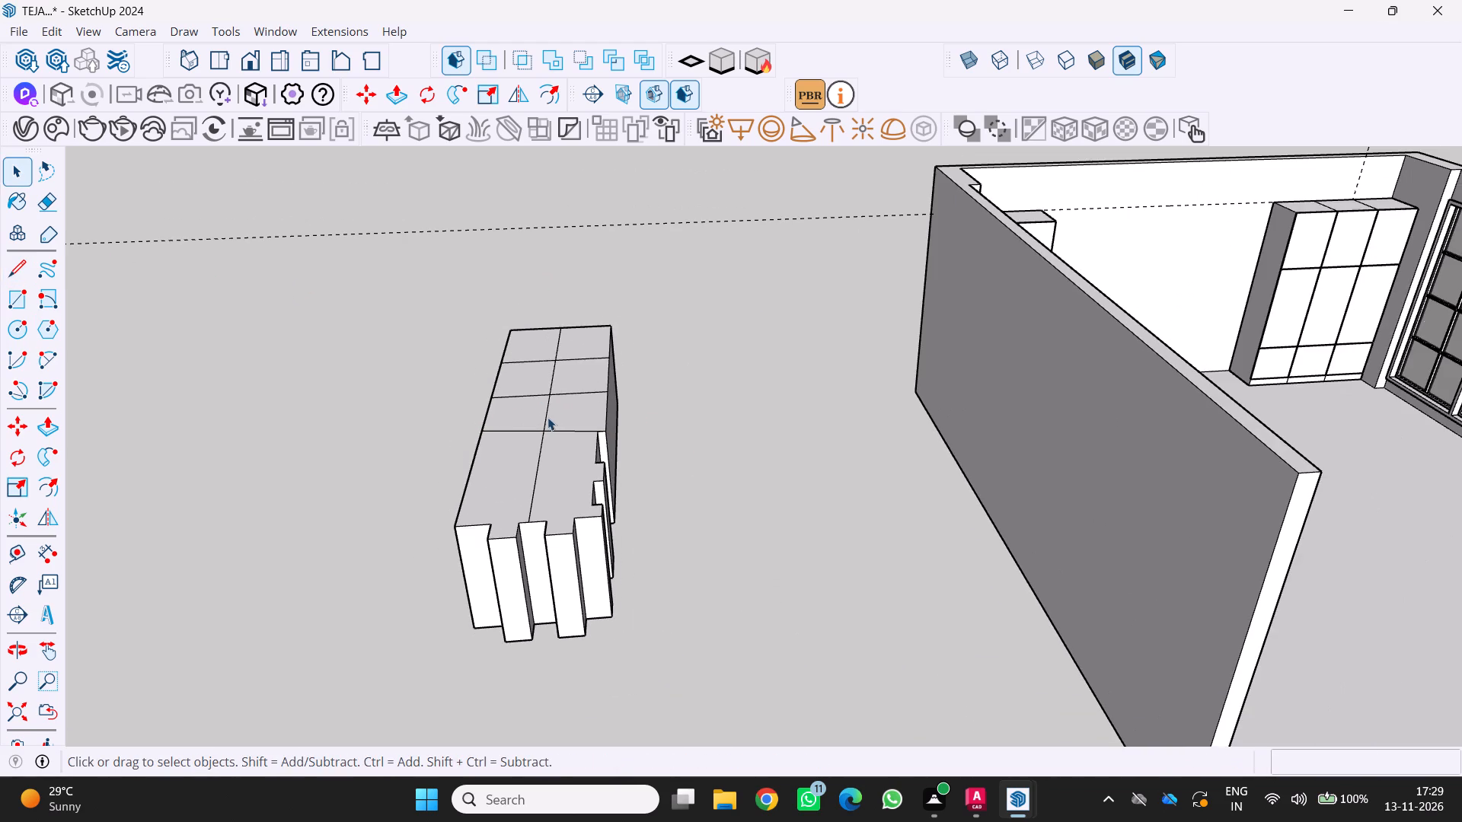
middle_drag(543, 417, 512, 282)
scroll(535, 363, up, 2)
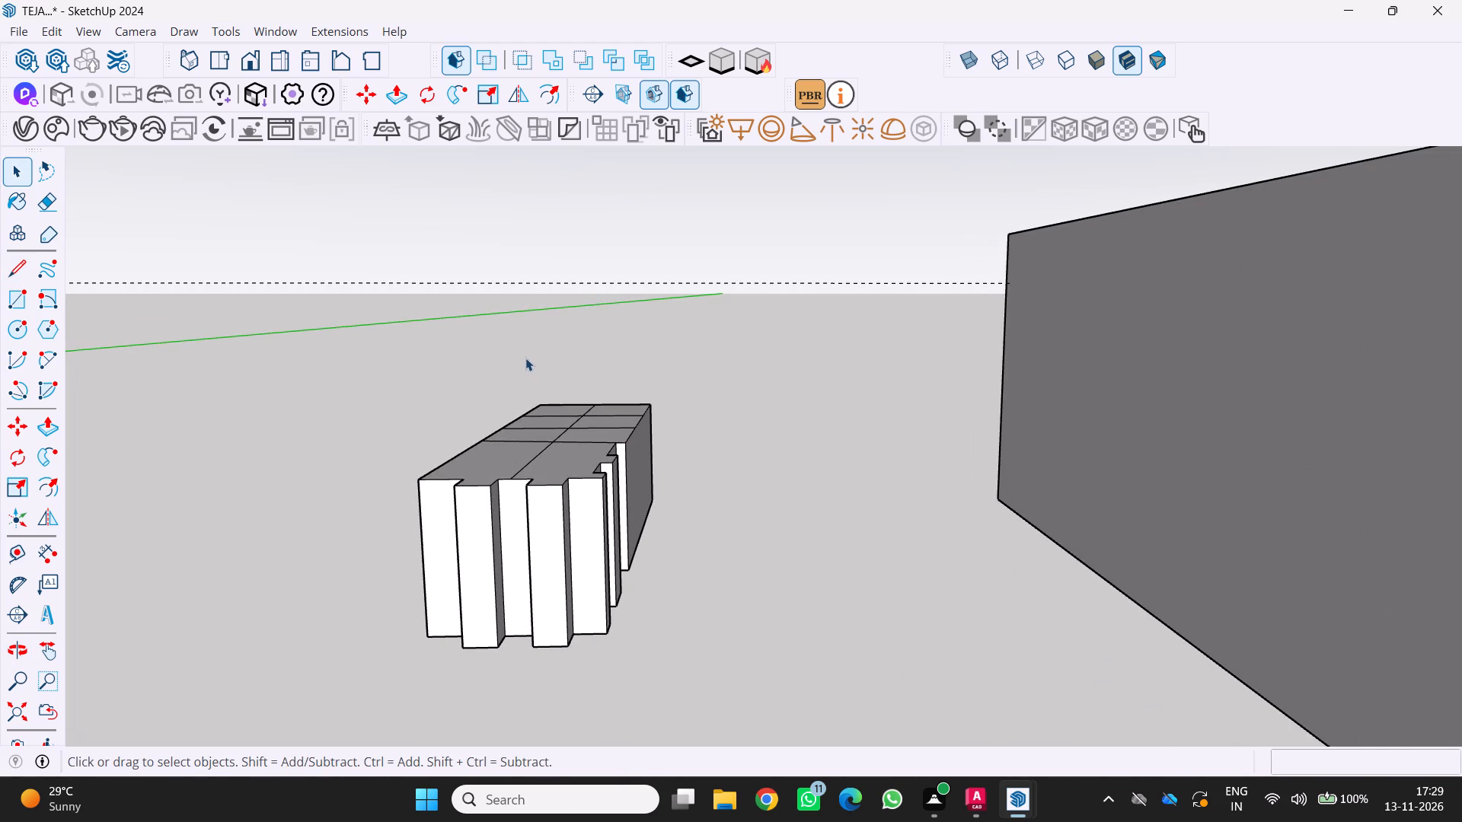
scroll(522, 358, down, 1)
middle_drag(518, 397, 517, 437)
scroll(588, 441, up, 3)
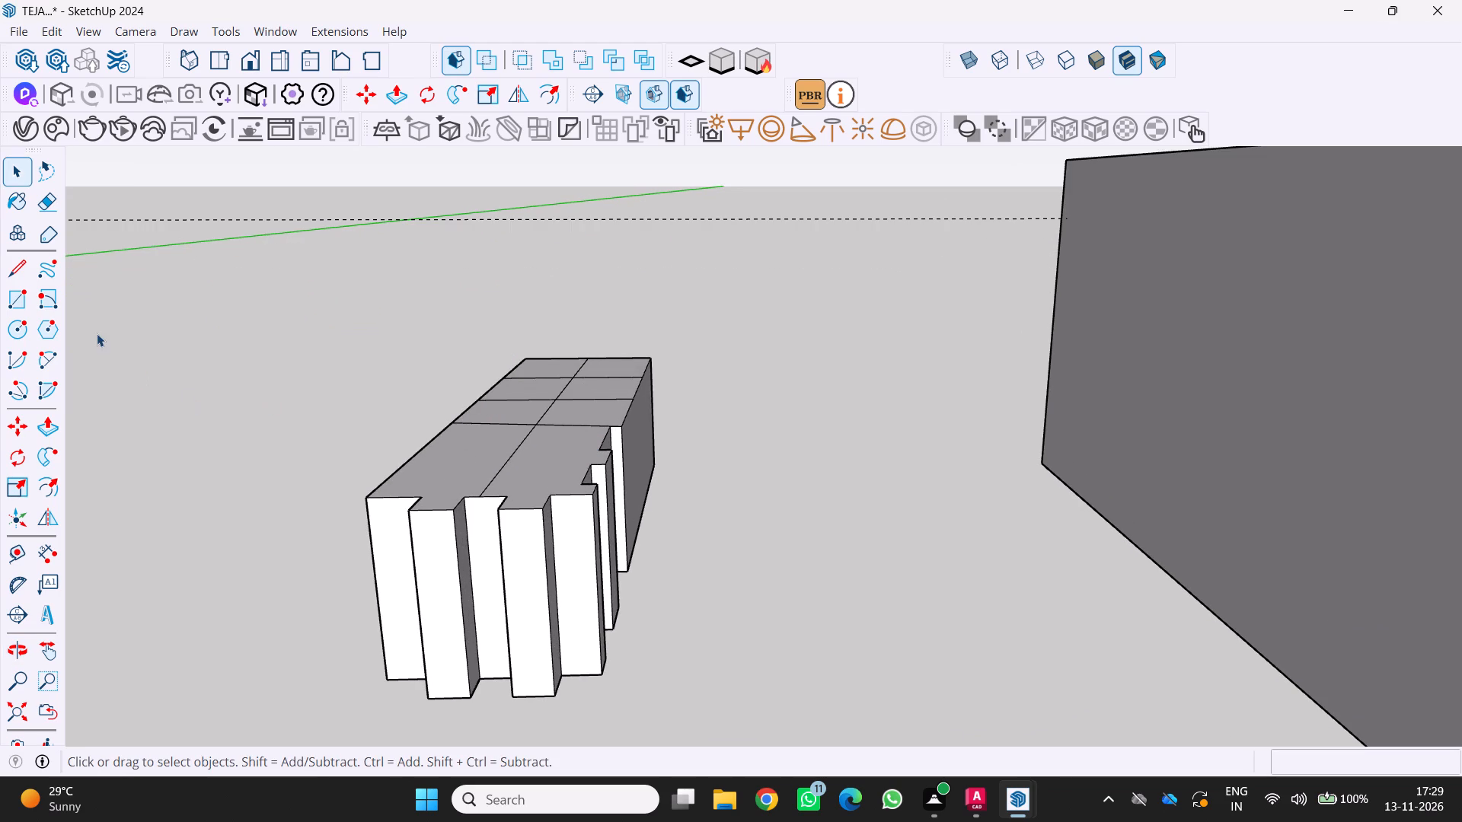
click(14, 258)
scroll(777, 454, up, 2)
scroll(621, 467, up, 2)
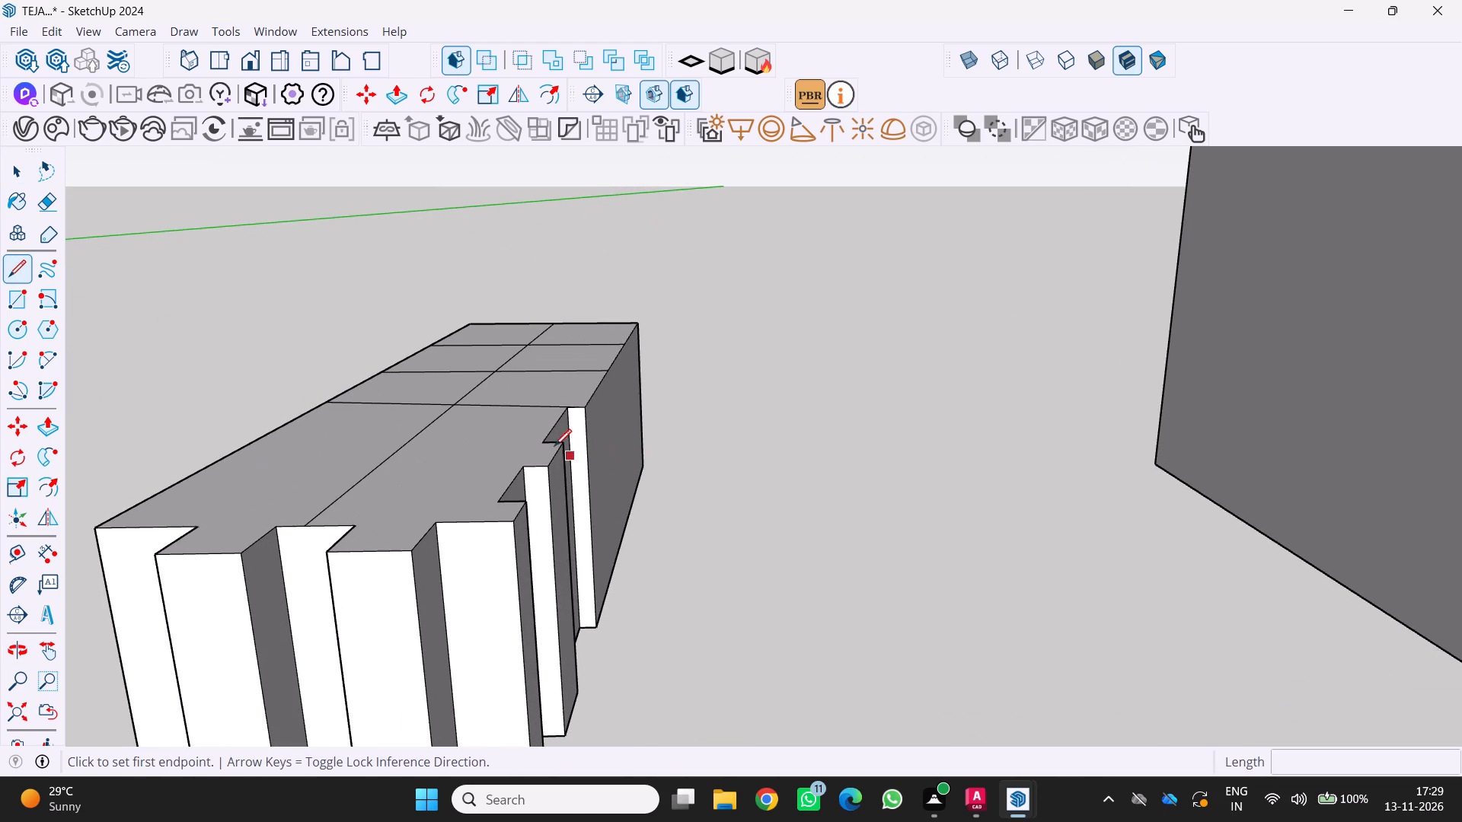
click(538, 442)
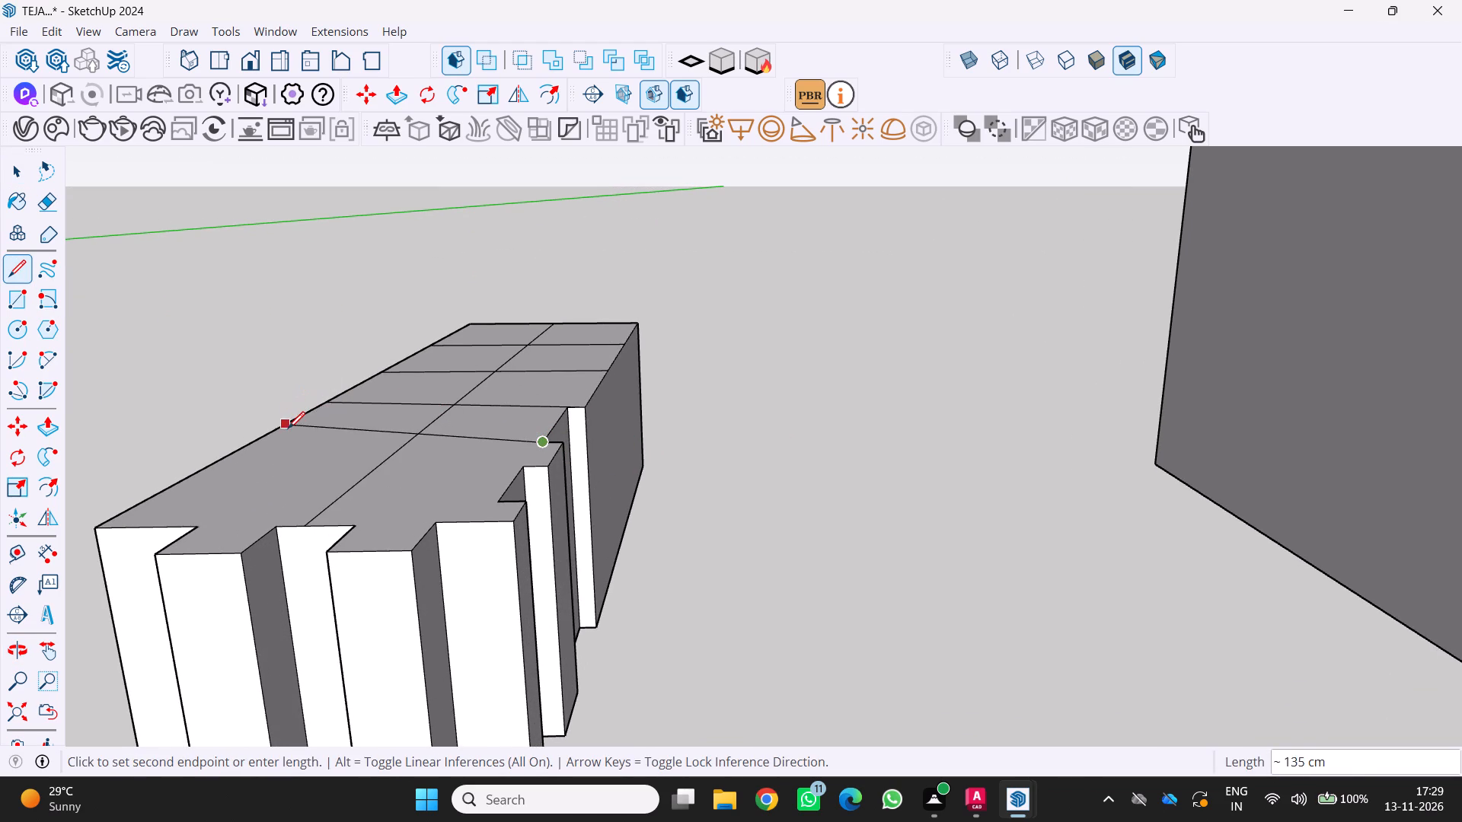
click(259, 432)
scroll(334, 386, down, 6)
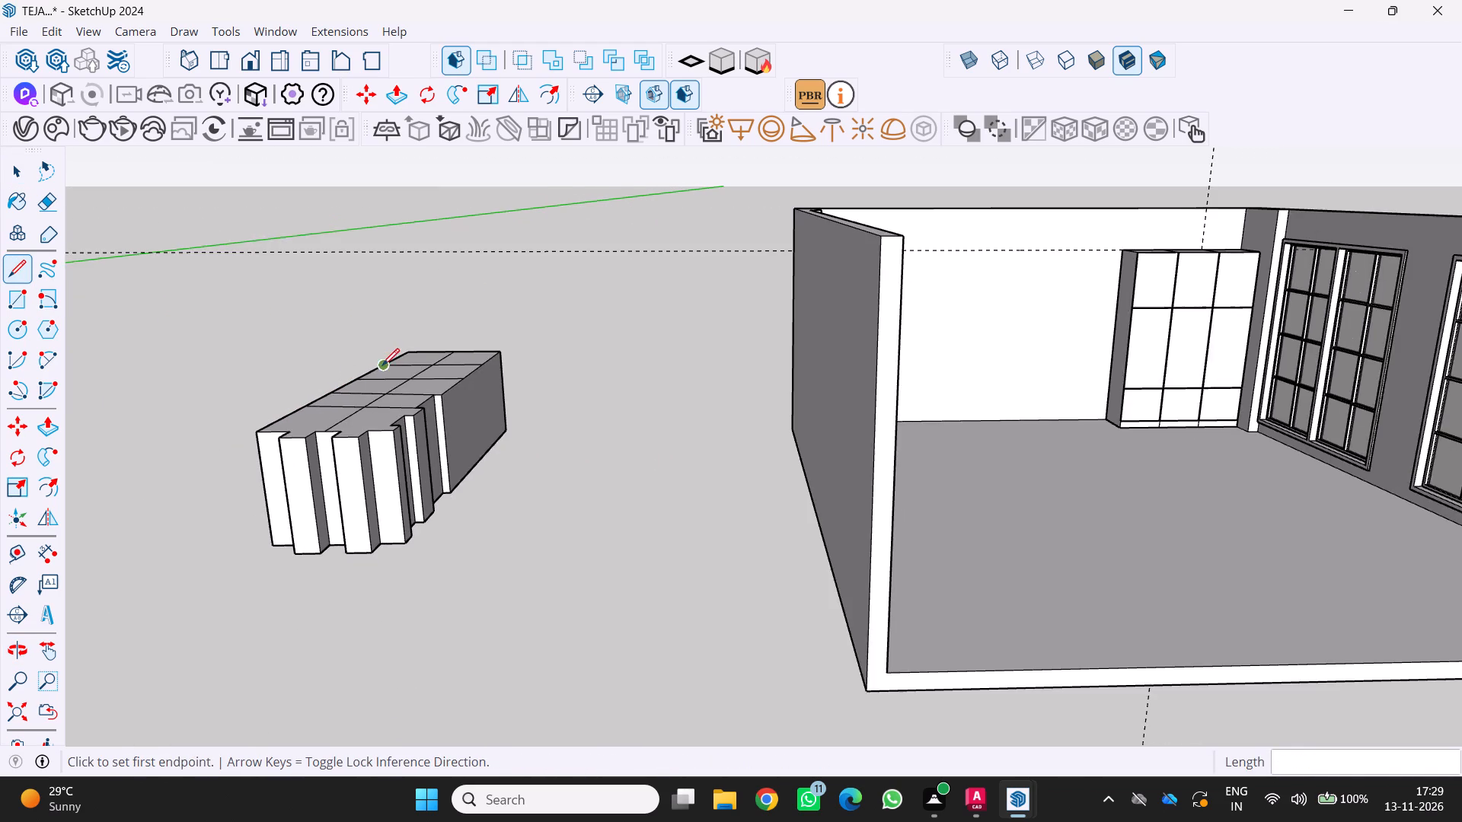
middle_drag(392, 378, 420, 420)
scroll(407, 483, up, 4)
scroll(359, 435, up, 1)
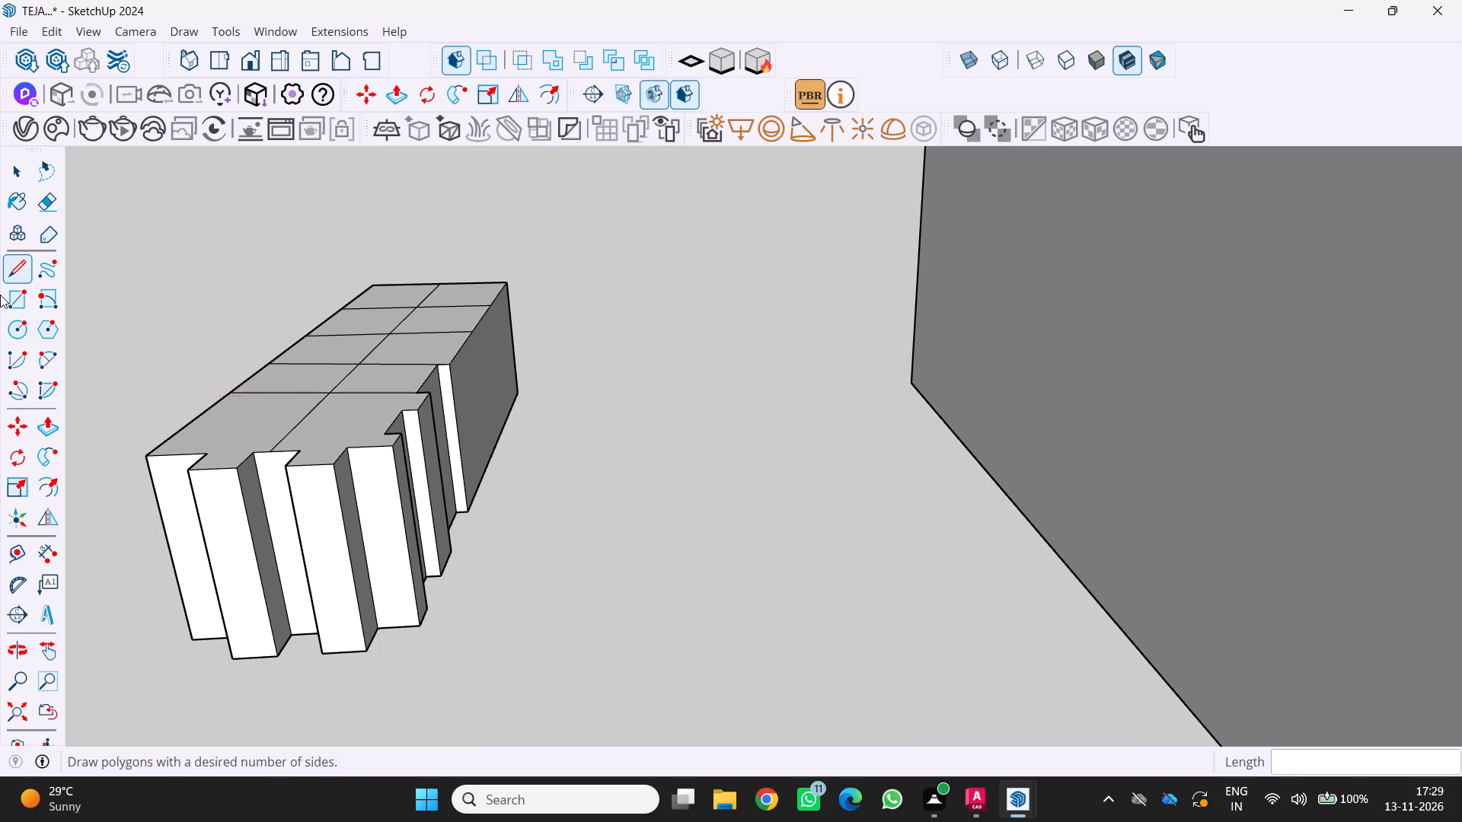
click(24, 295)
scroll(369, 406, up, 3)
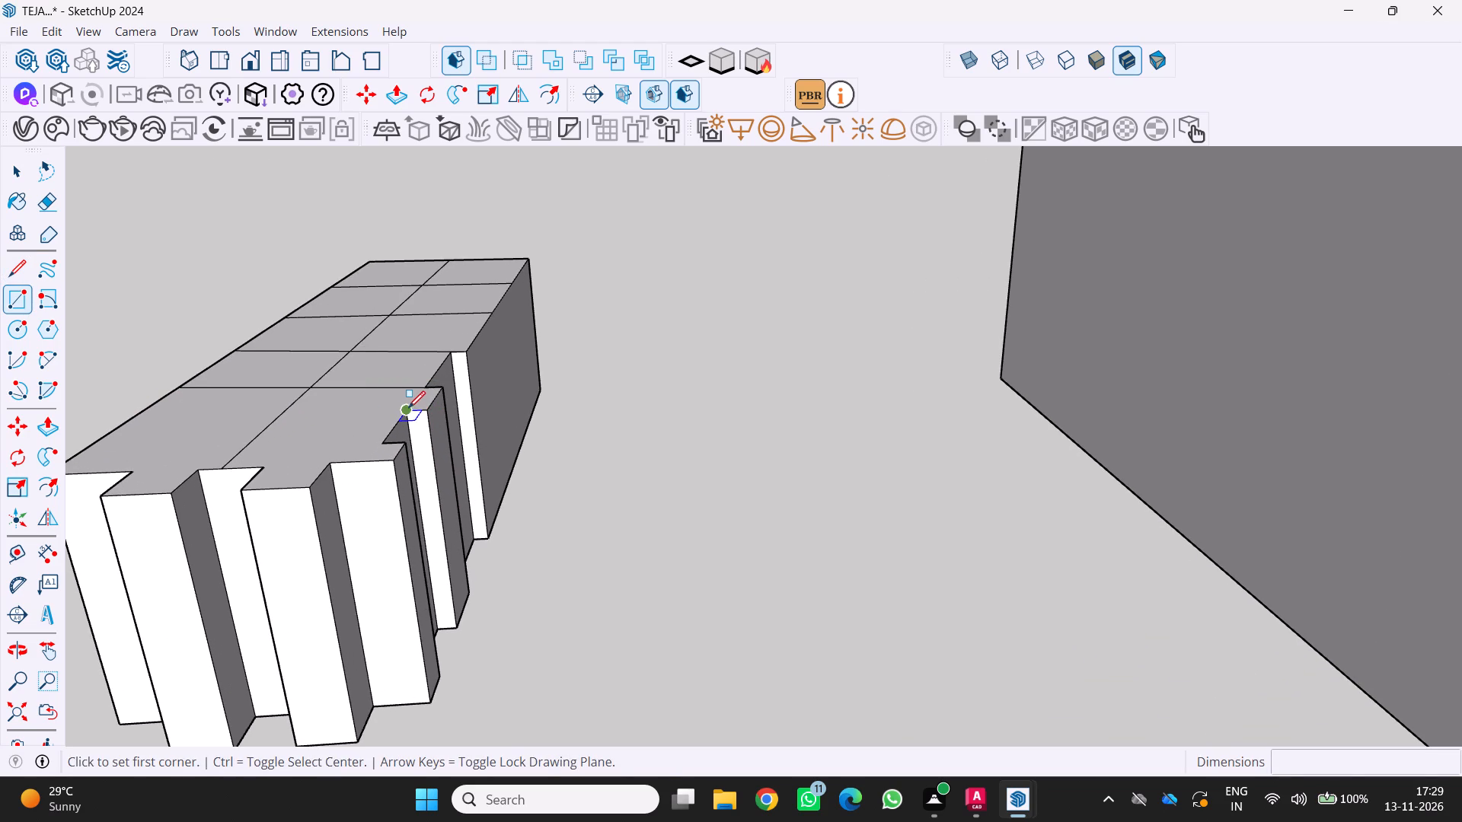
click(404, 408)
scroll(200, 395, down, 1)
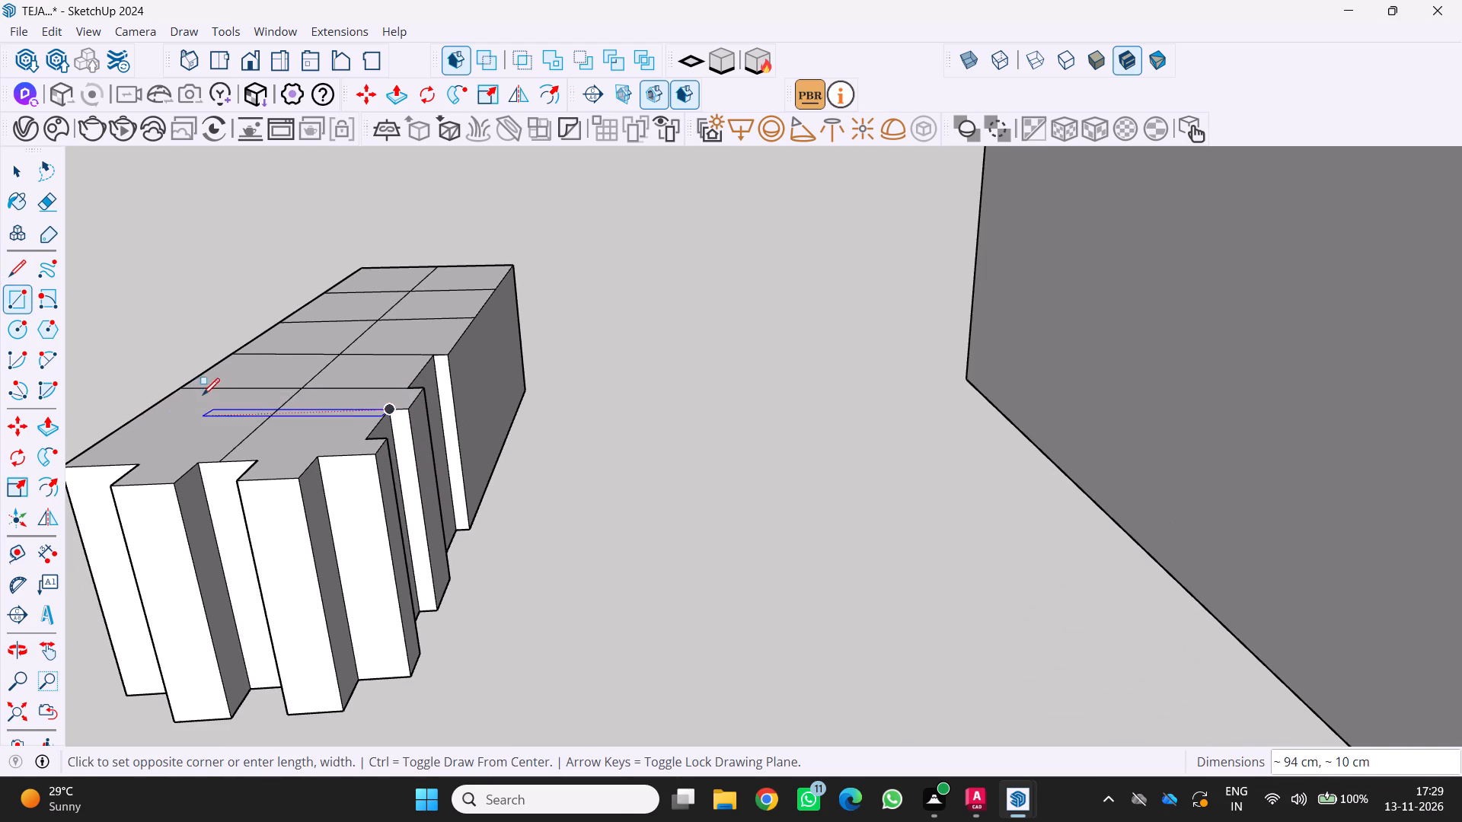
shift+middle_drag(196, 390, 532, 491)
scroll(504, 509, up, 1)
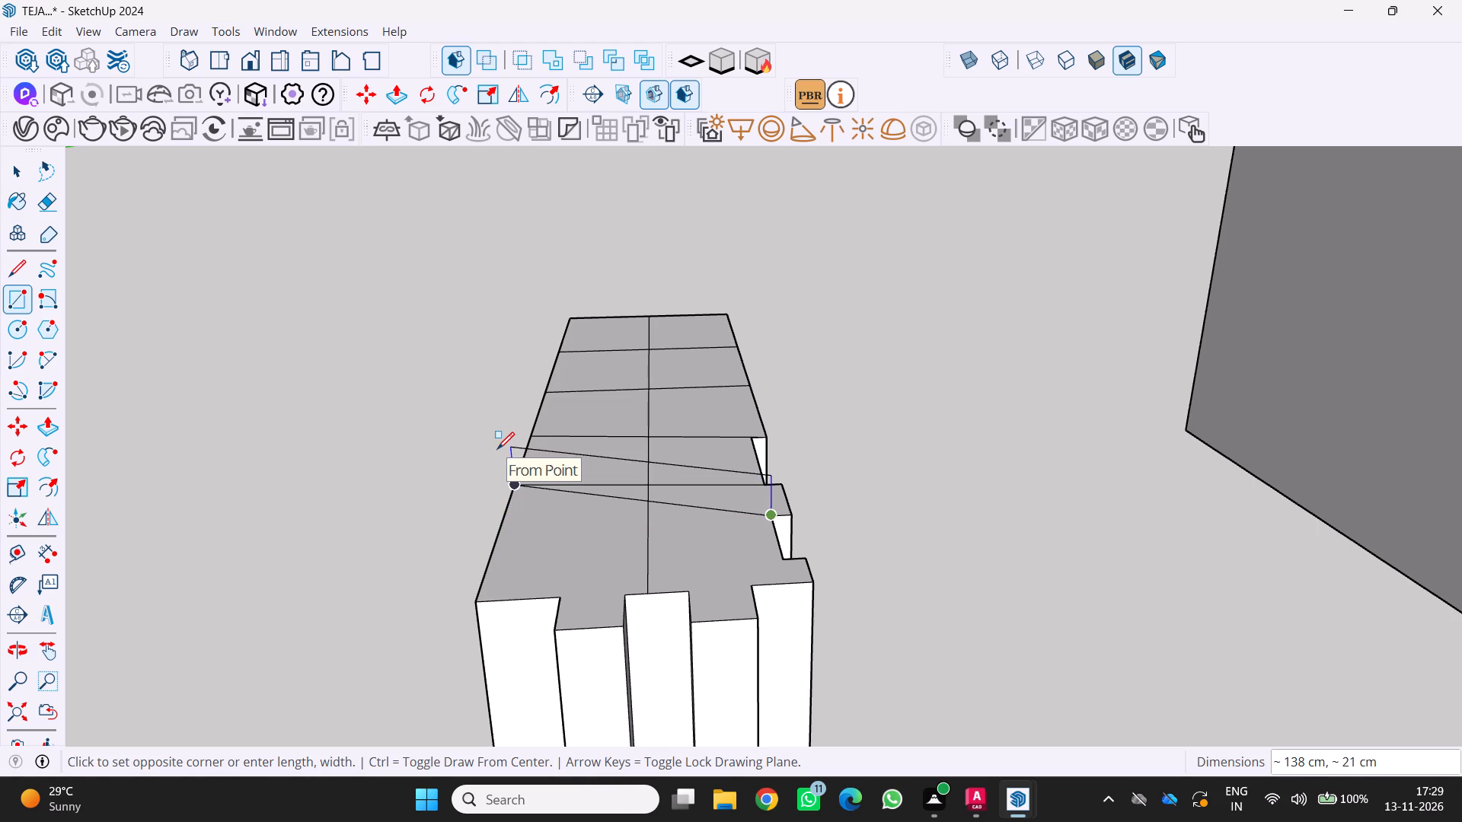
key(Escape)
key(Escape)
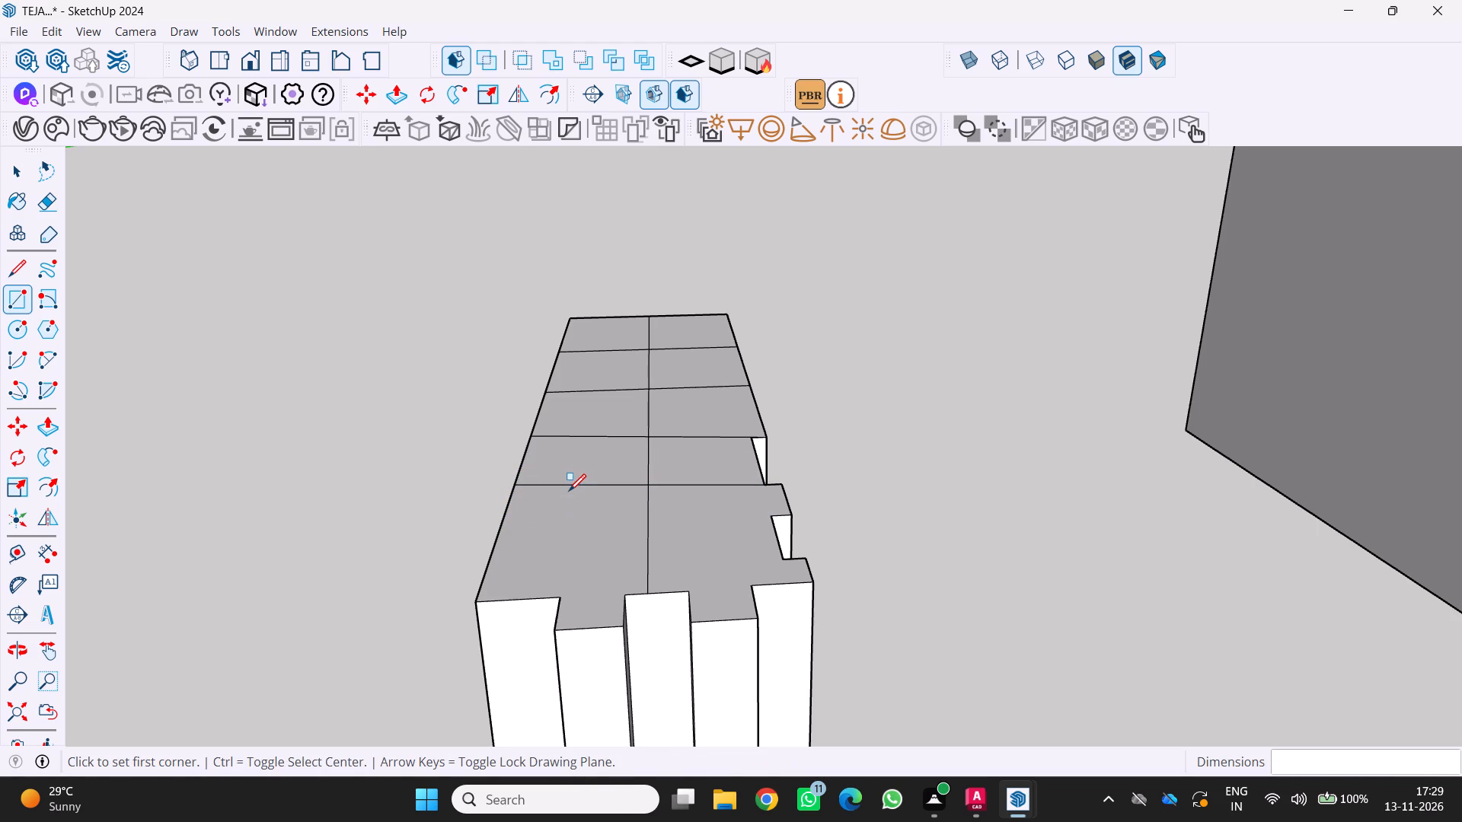
Draw a crosswise line of about 129 cm across the top face from the front long-side recess's far inner corner.
drag(6, 270, 15, 274)
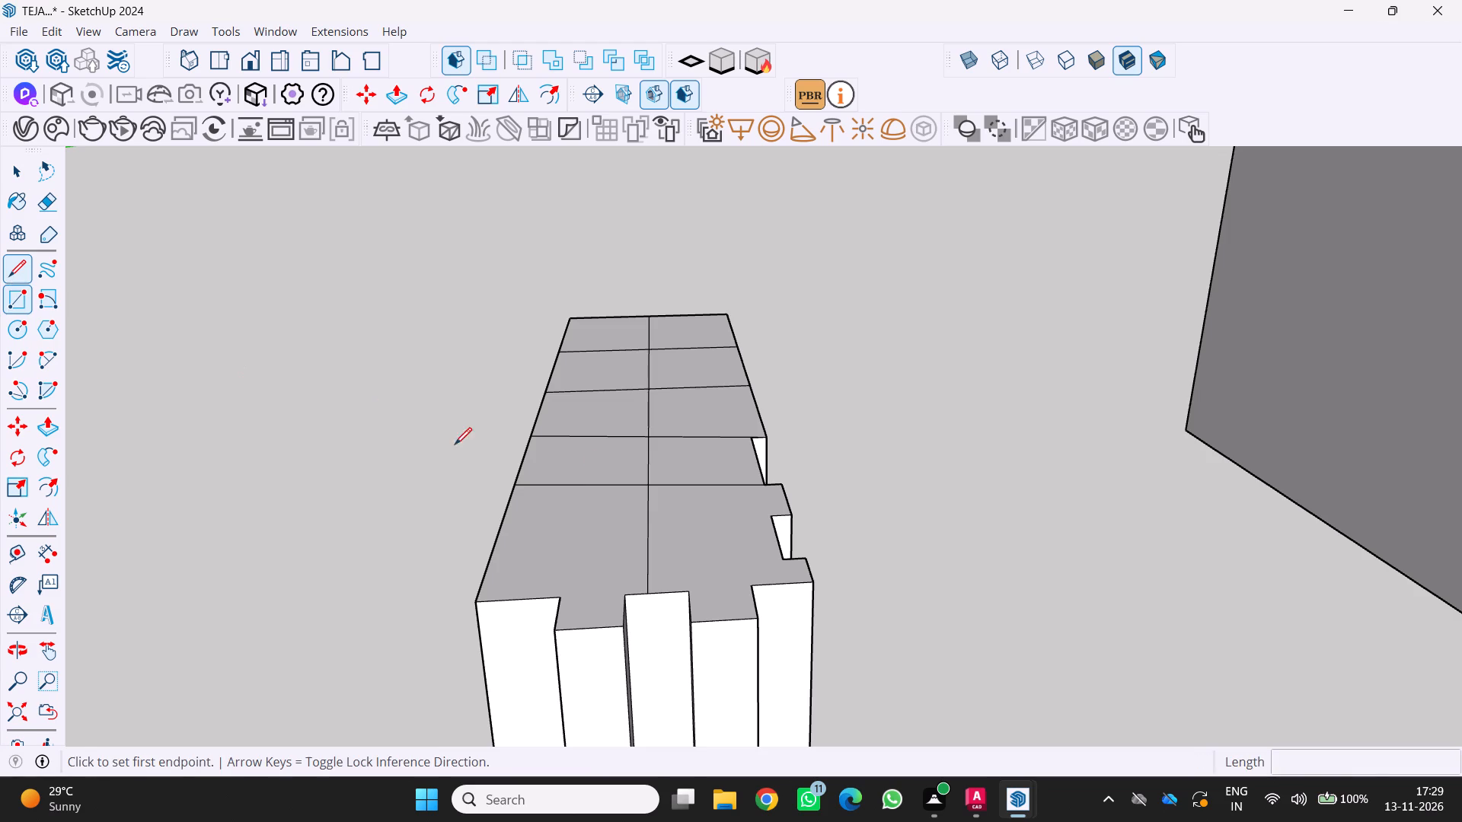
scroll(614, 474, up, 3)
click(810, 527)
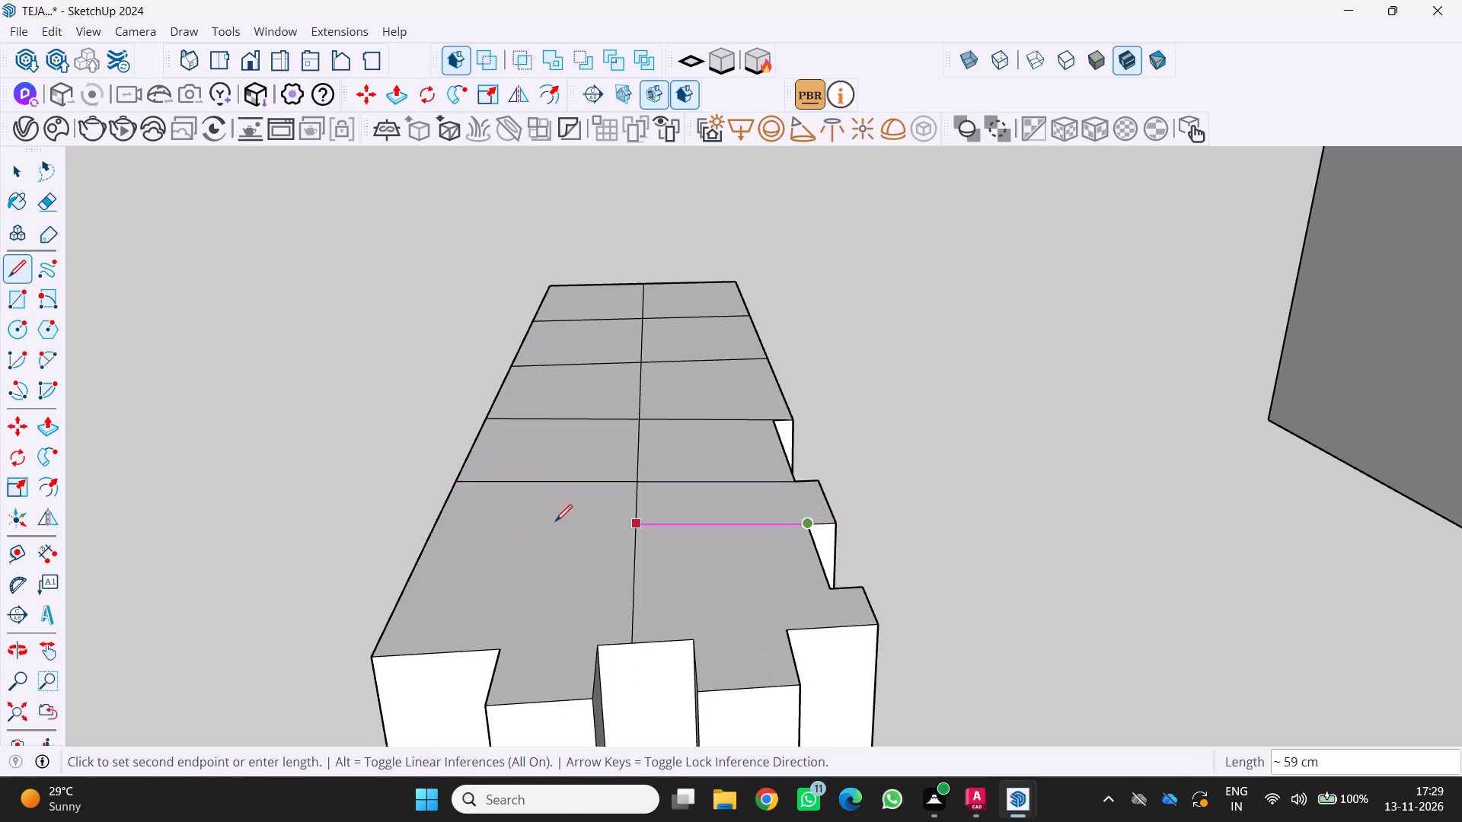
click(442, 520)
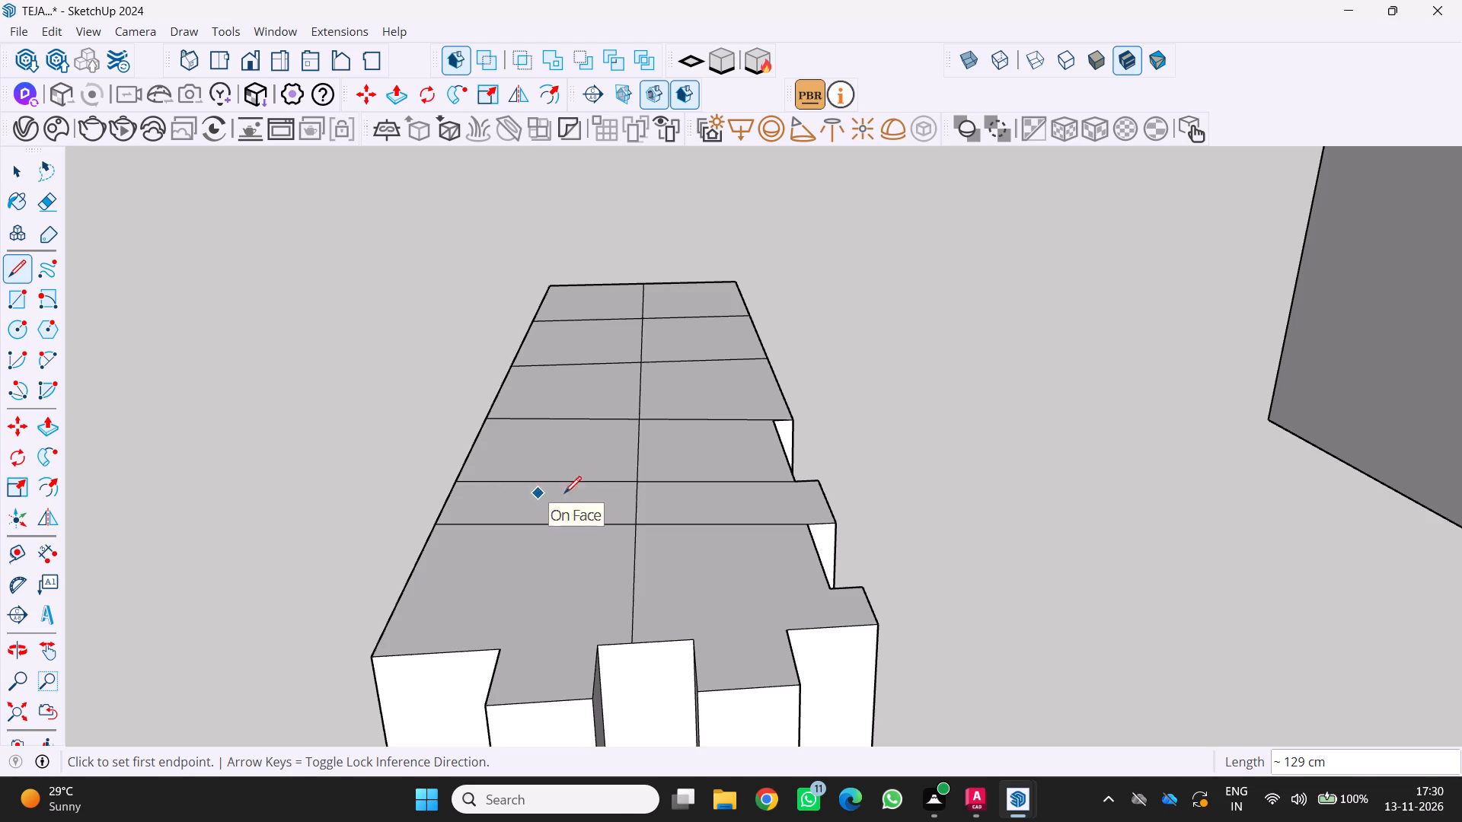
Draw a crosswise line of about 129 cm across the top face from the front long-side recess's near inner corner.
middle_drag(648, 554, 717, 574)
scroll(708, 548, up, 1)
middle_drag(705, 548, 625, 507)
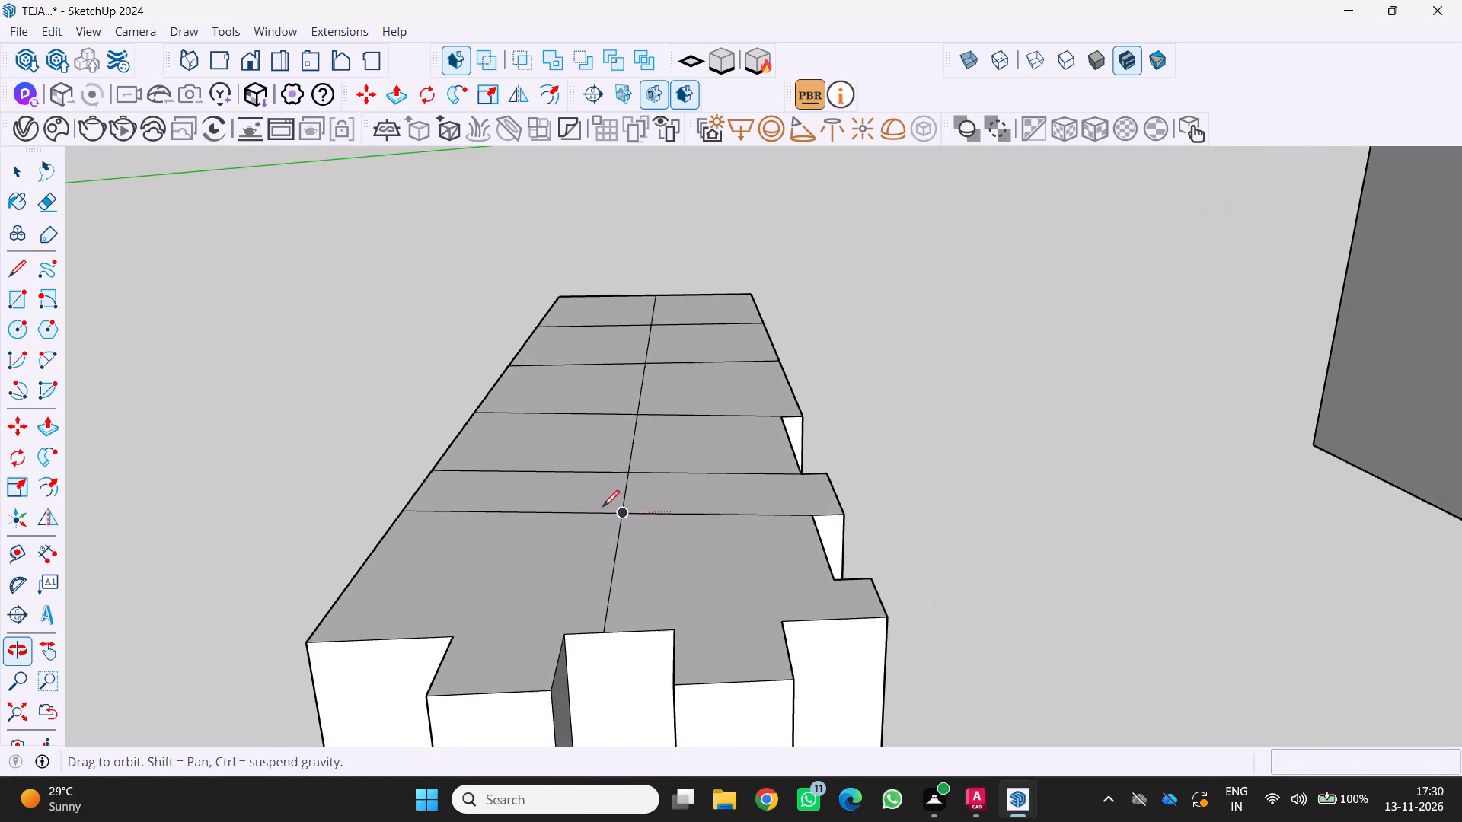
click(19, 258)
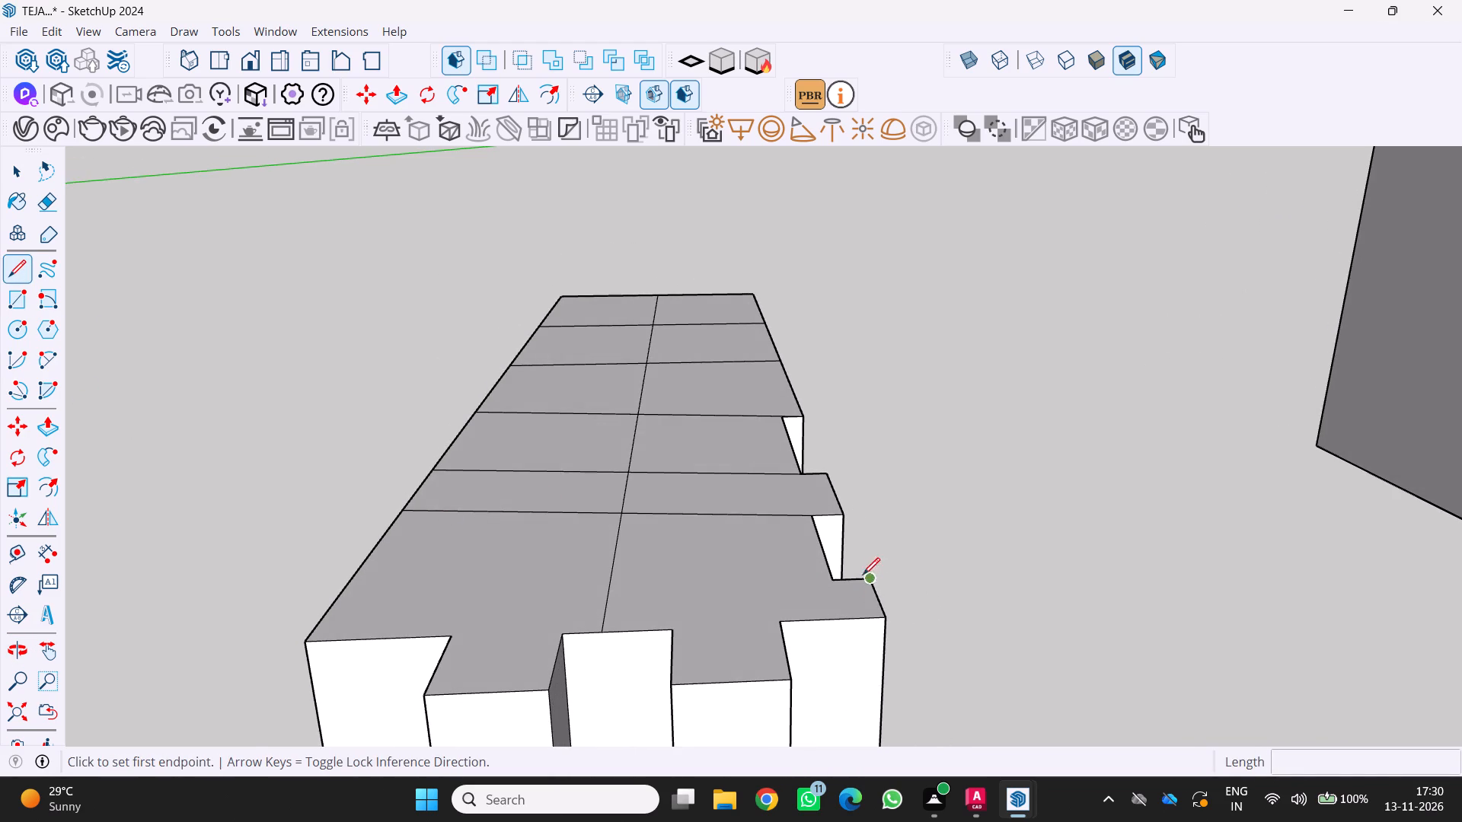
click(835, 581)
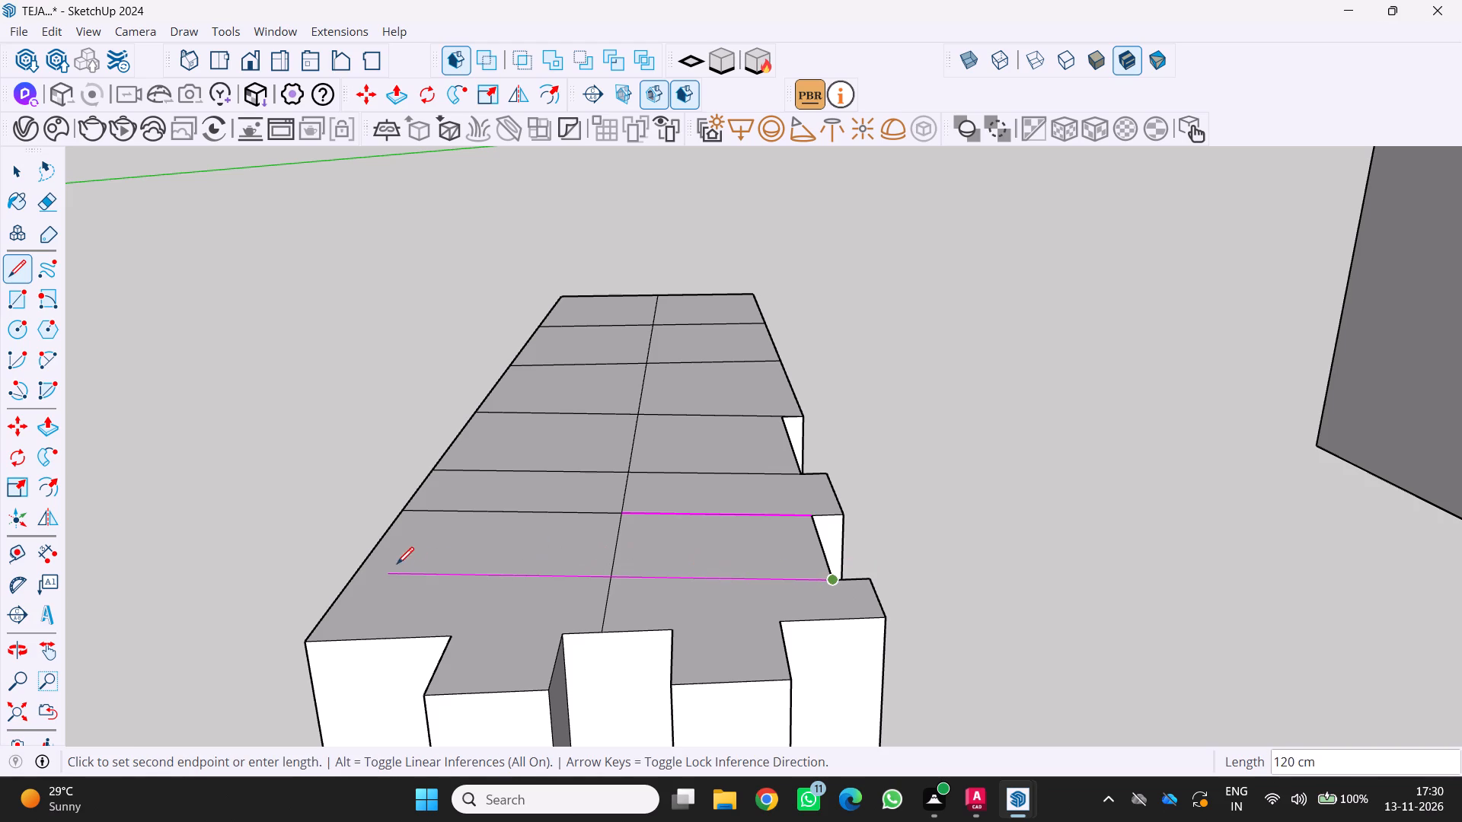
click(352, 576)
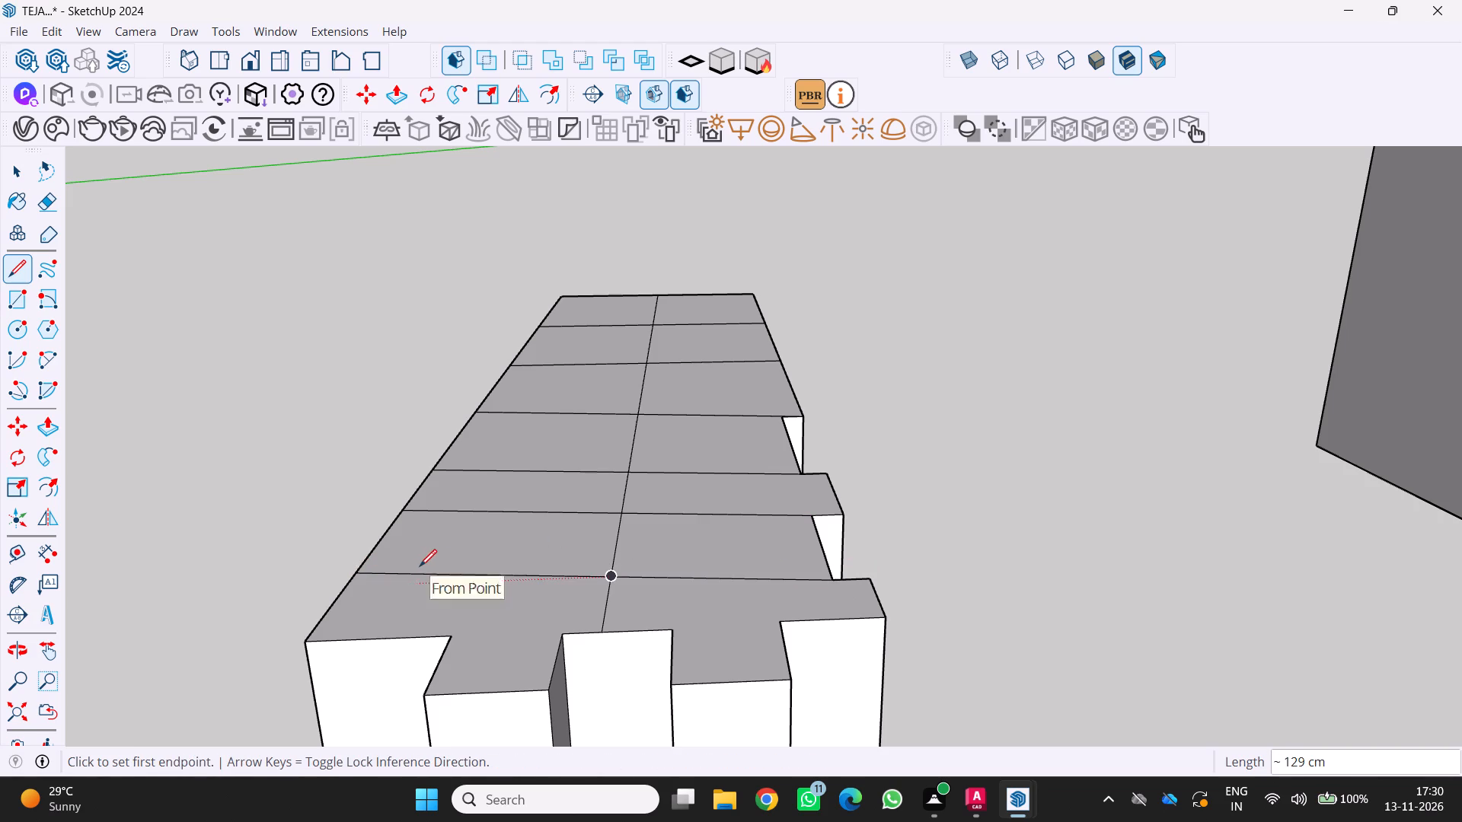
key(space)
Erase the six crosswise line halves on the top face between the lengthwise centre line and the unrecessed long edge.
scroll(426, 566, down, 5)
middle_drag(464, 563, 417, 645)
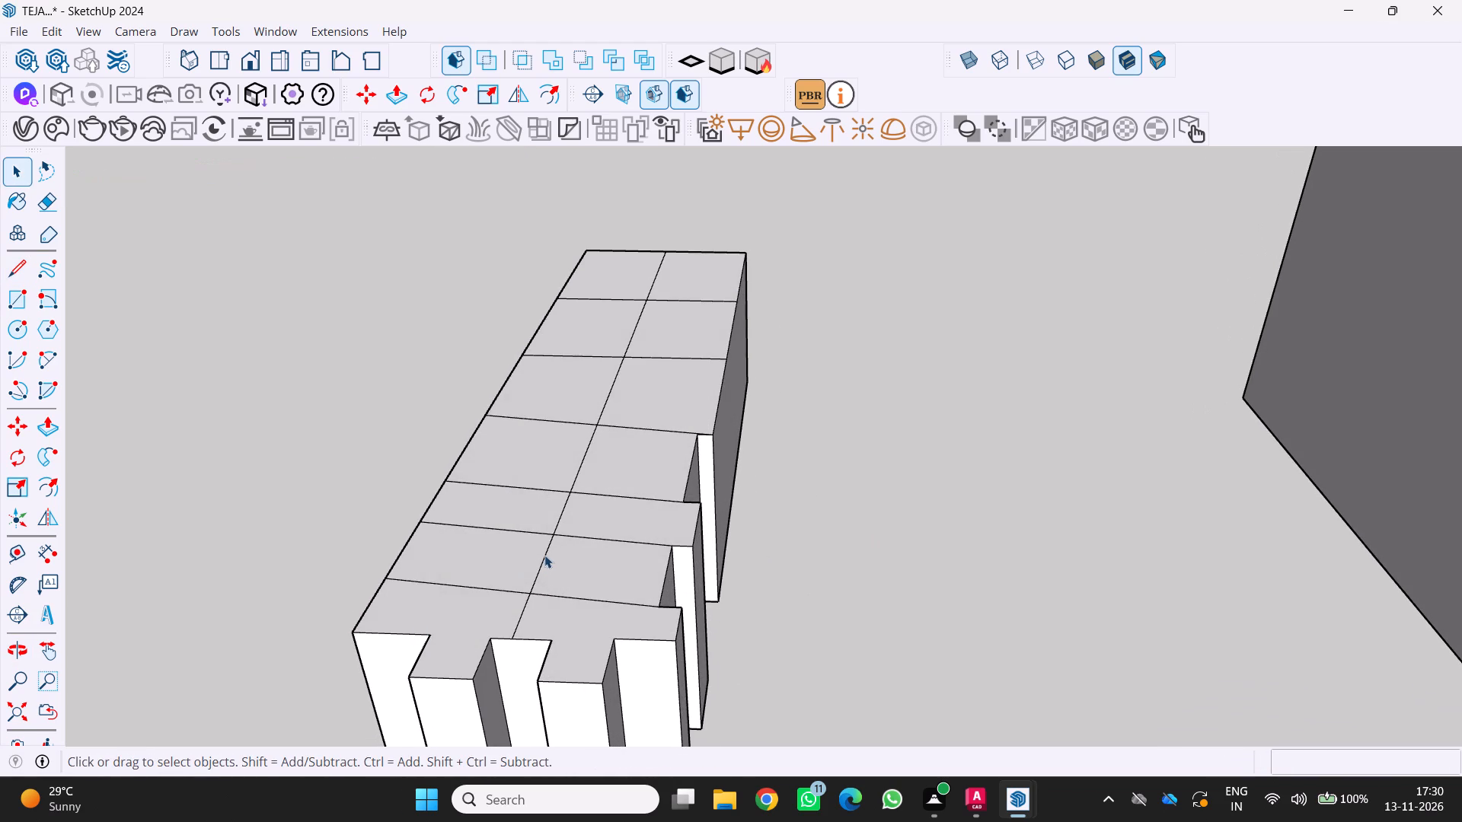
key(e)
drag(493, 592, 496, 582)
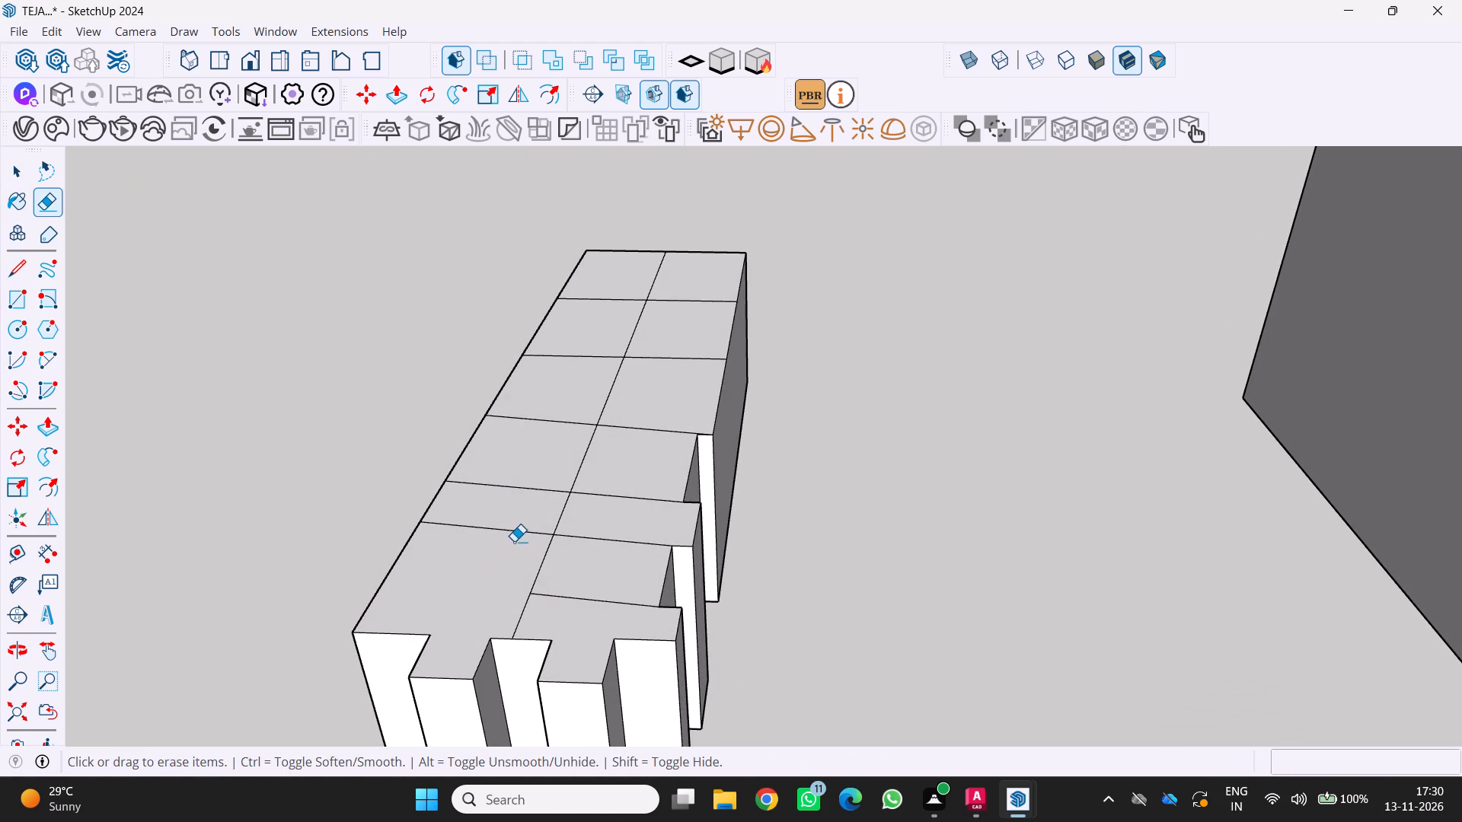
drag(516, 540, 528, 526)
drag(541, 494, 551, 482)
drag(567, 427, 594, 409)
drag(586, 365, 603, 347)
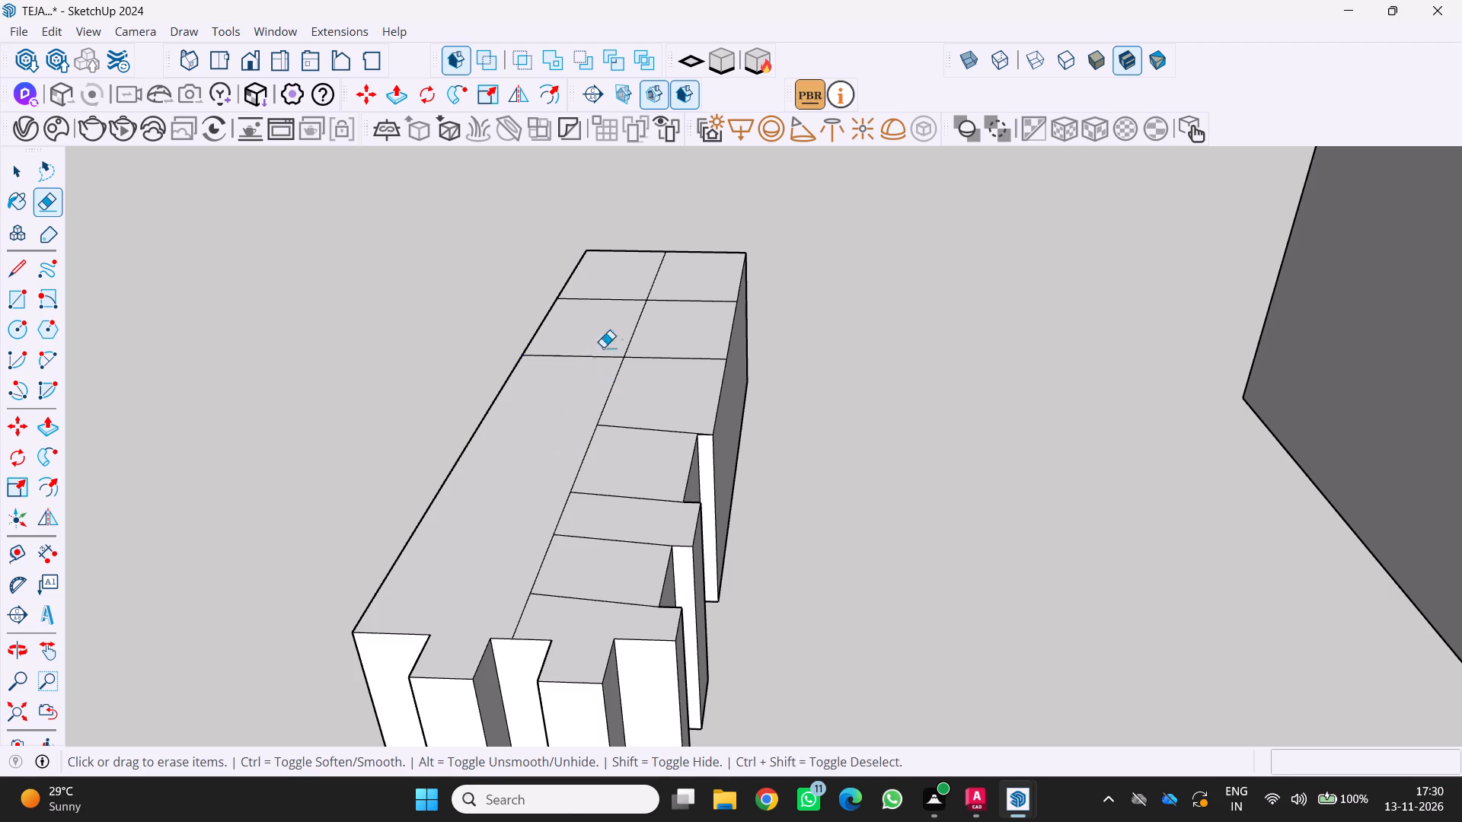
drag(603, 347, 609, 338)
click(612, 295)
click(614, 299)
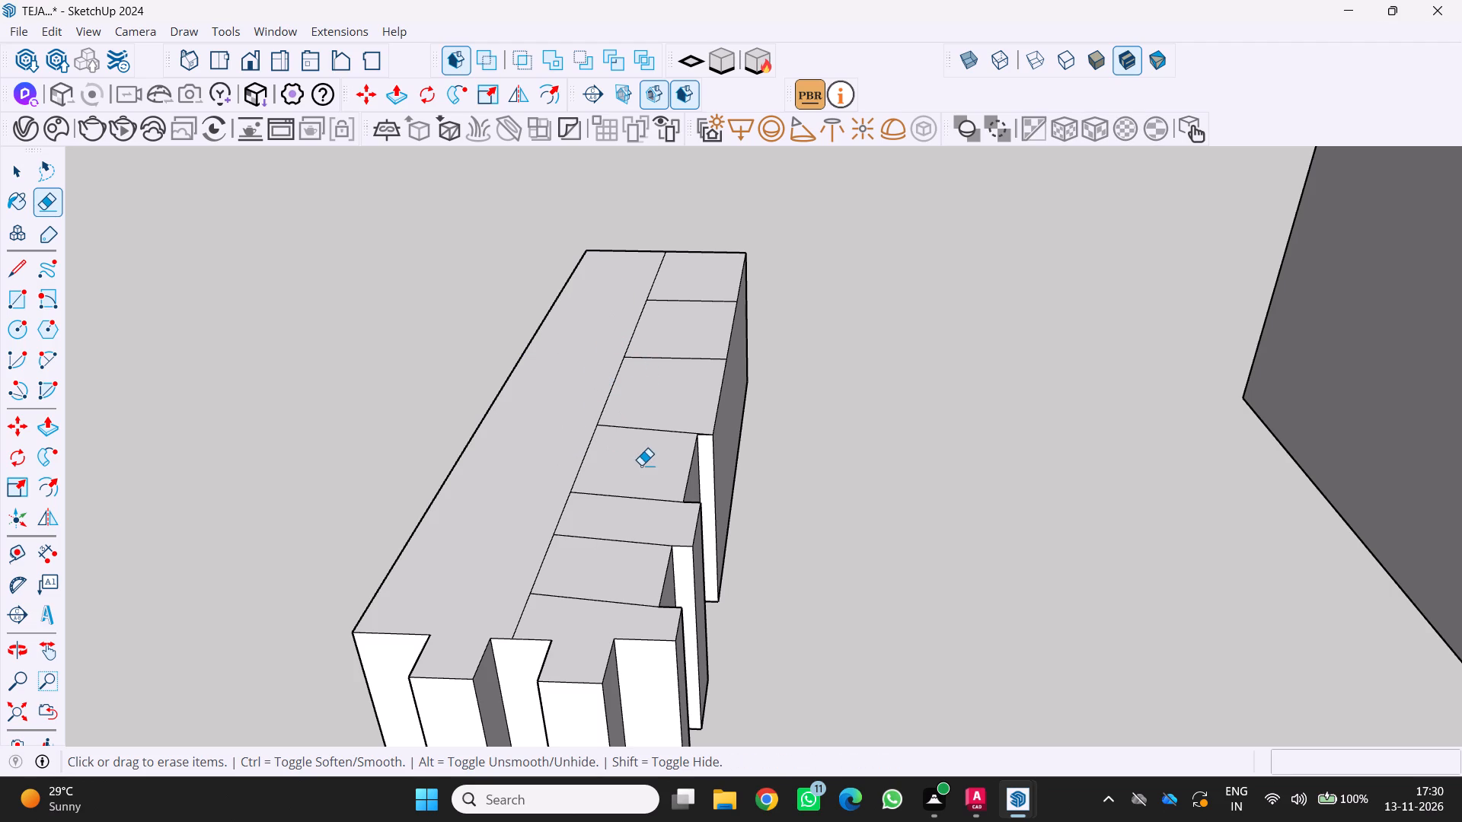
Draw a vertical line of about 124 cm down the flat part of the recessed long side, just beyond the rear recess.
scroll(643, 468, up, 1)
middle_drag(646, 475, 605, 435)
scroll(605, 435, down, 4)
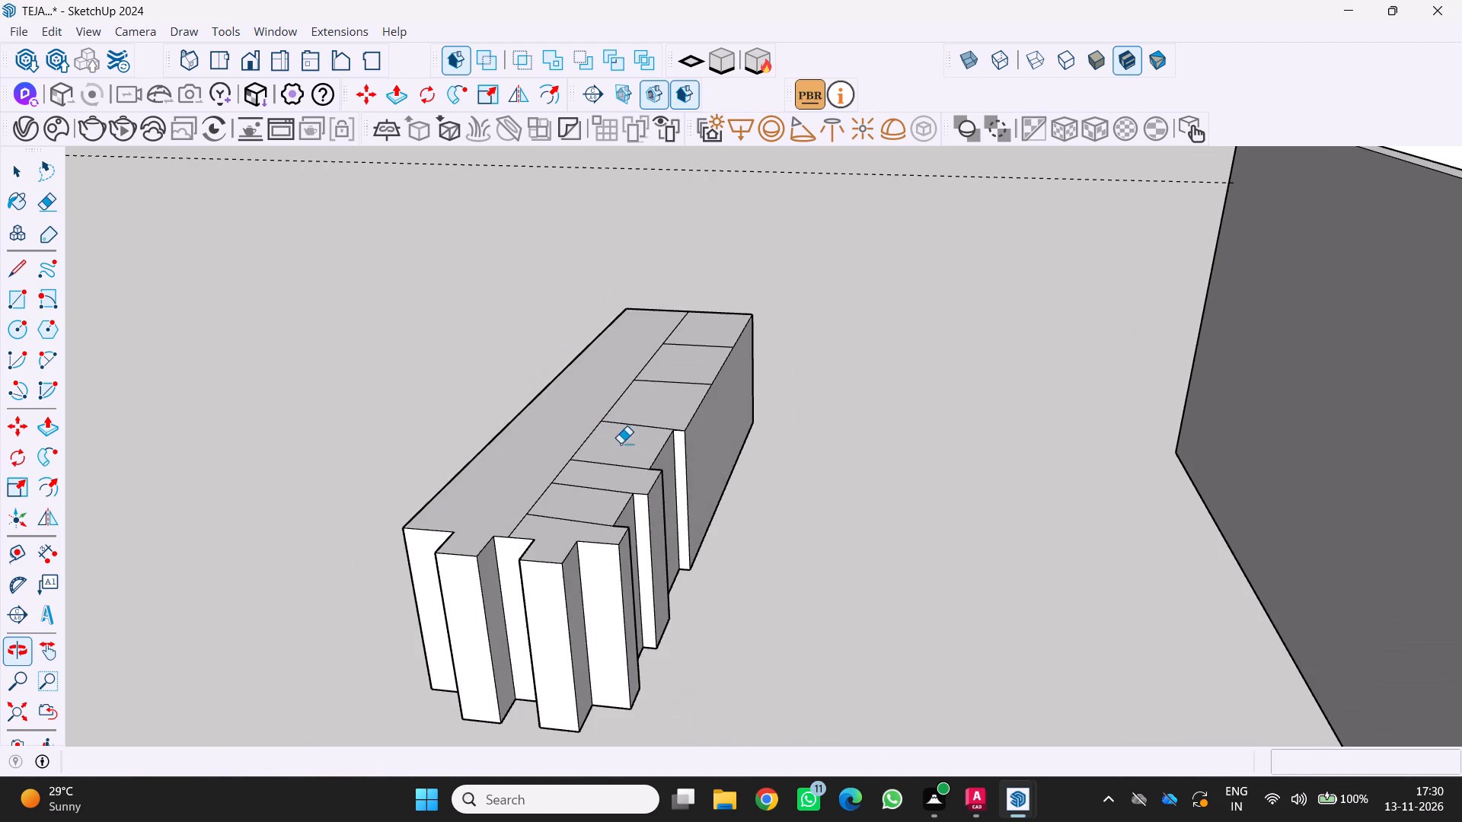
middle_drag(628, 451, 560, 464)
middle_click(557, 464)
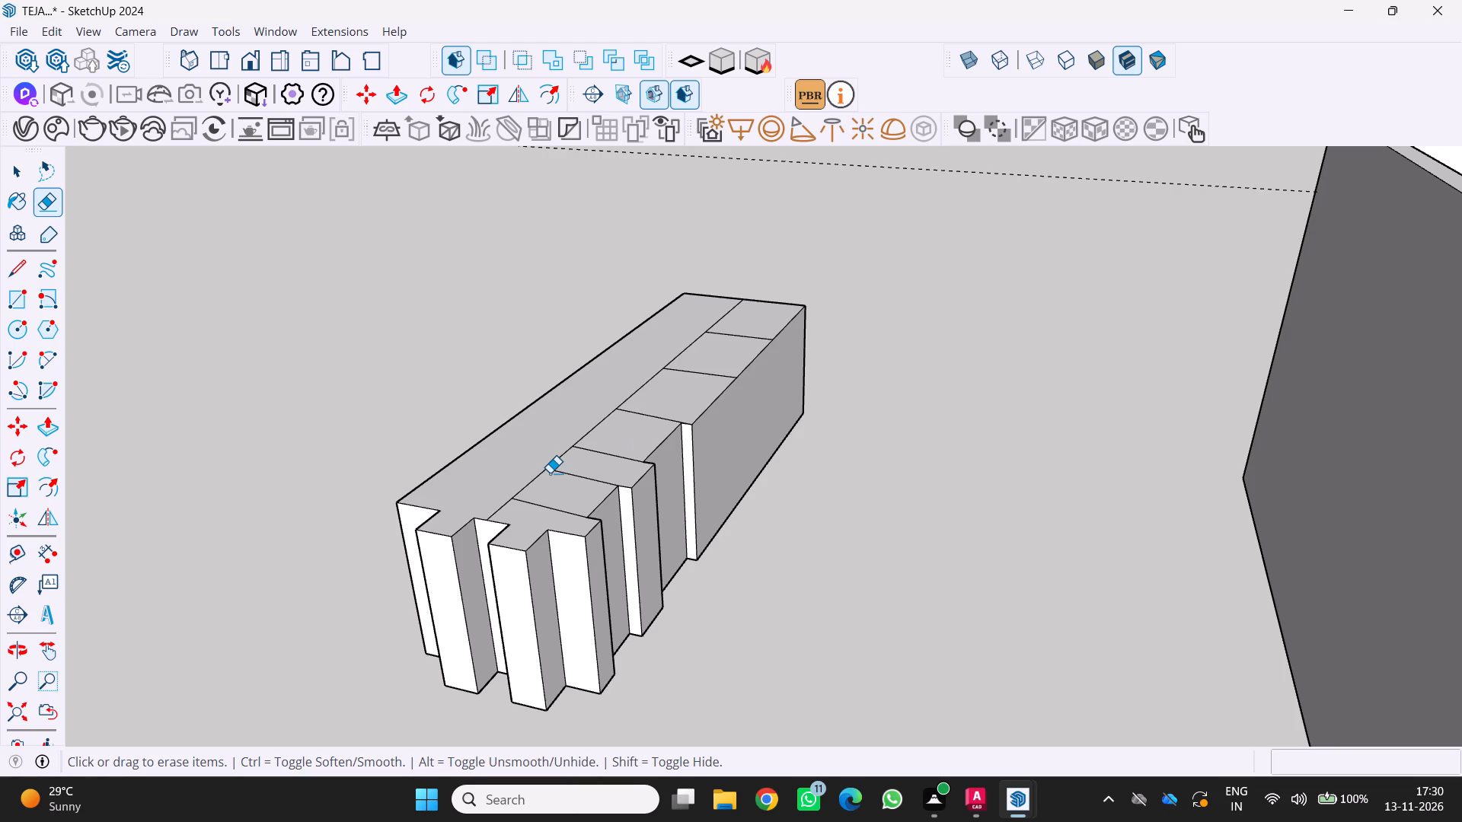
scroll(732, 481, down, 1)
middle_drag(708, 488, 654, 465)
scroll(655, 466, up, 4)
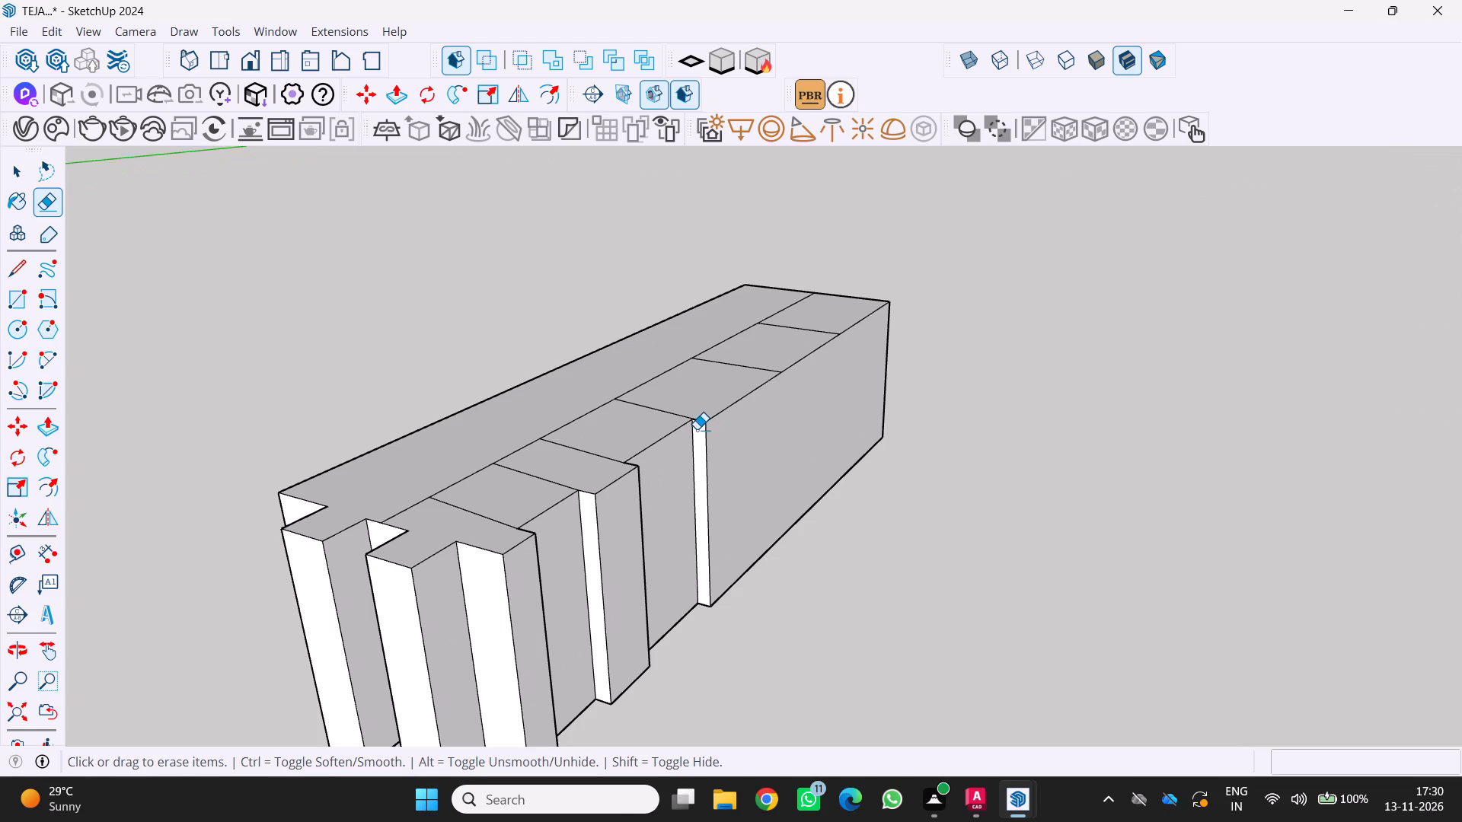
key(l)
click(745, 398)
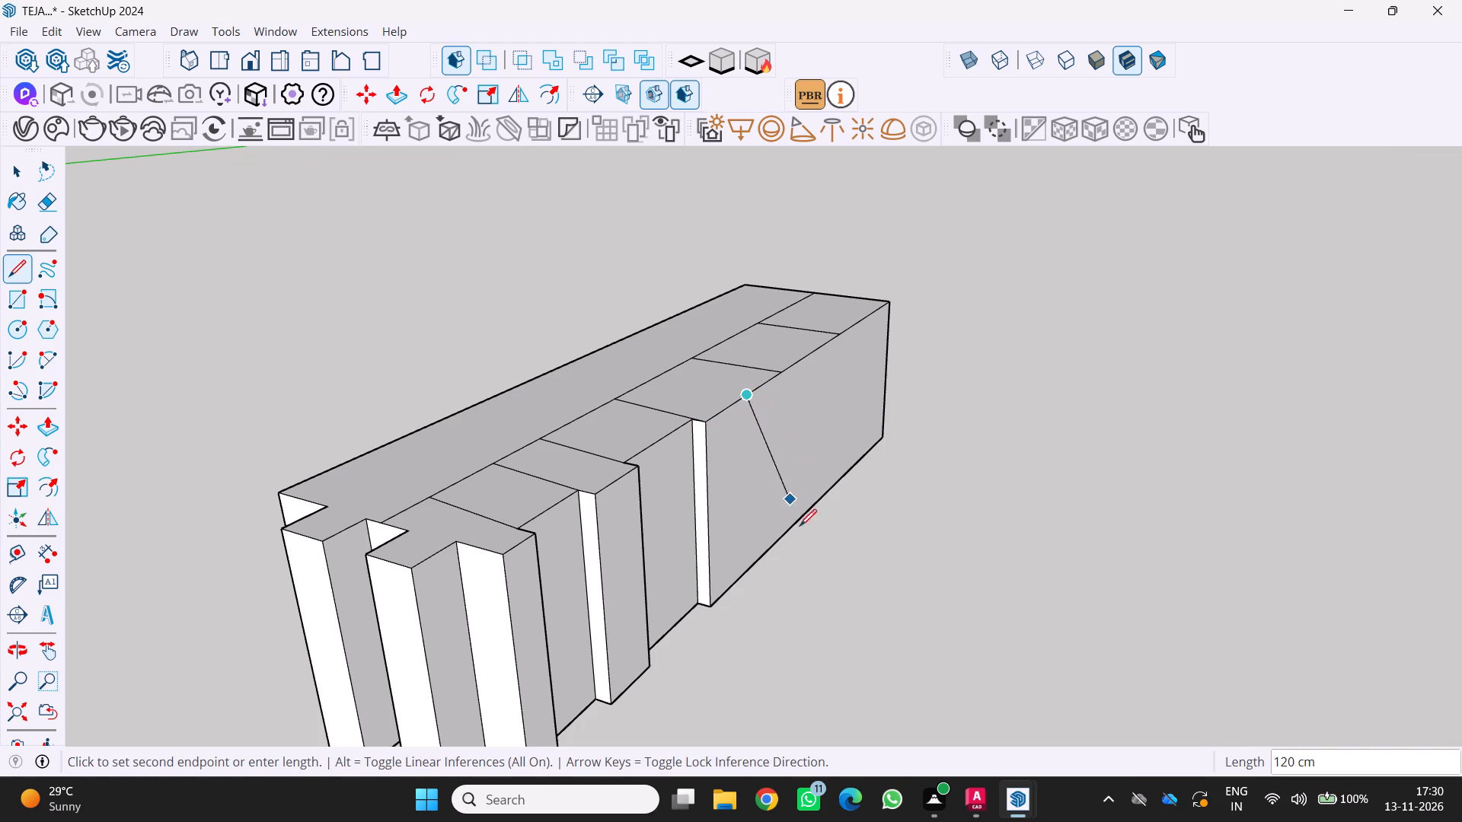
scroll(755, 556, up, 5)
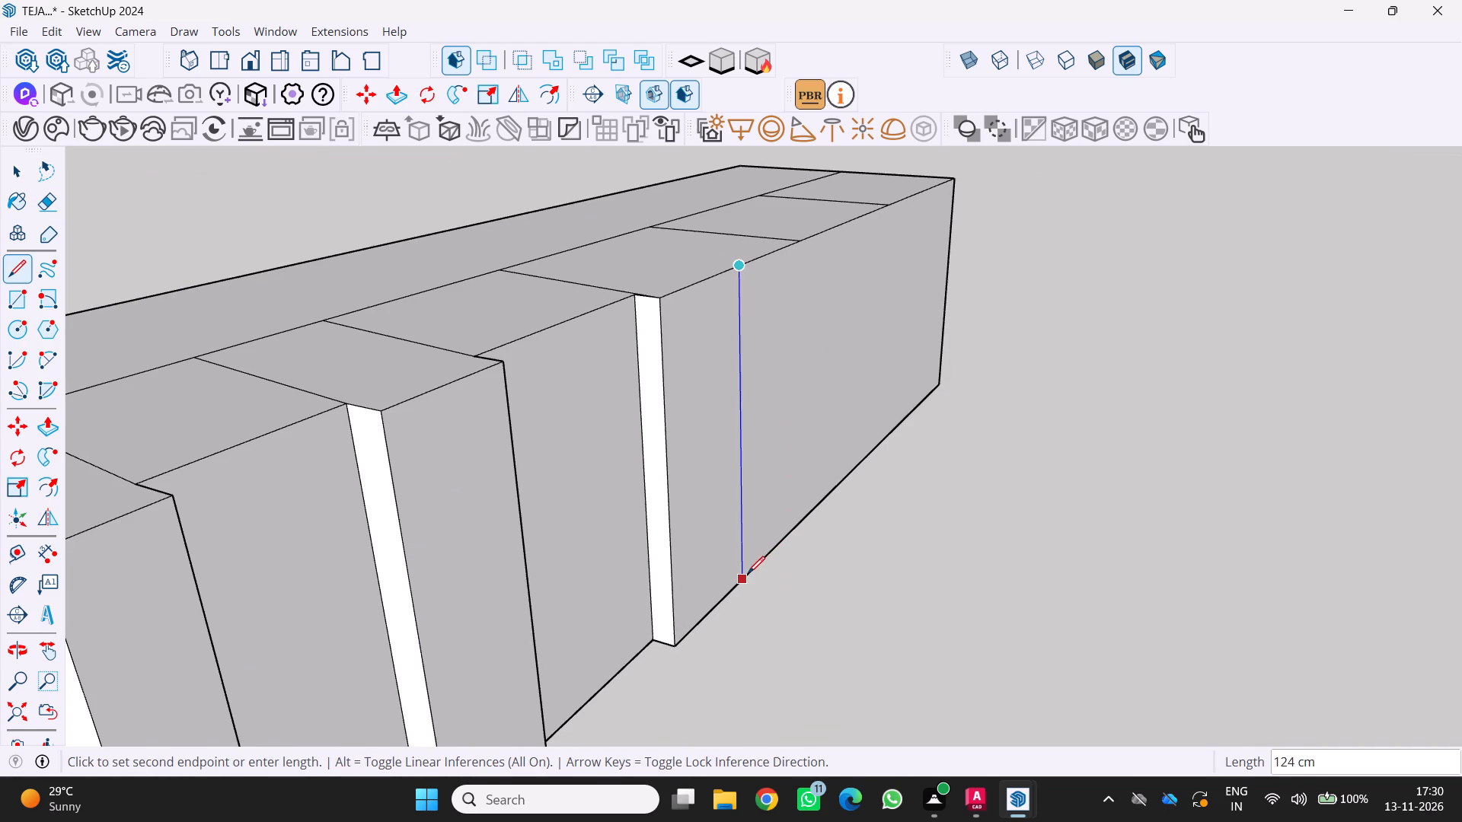
click(748, 573)
scroll(721, 580, down, 4)
Push the top-face panel immediately beyond the rear recess down about 17 cm.
key(p)
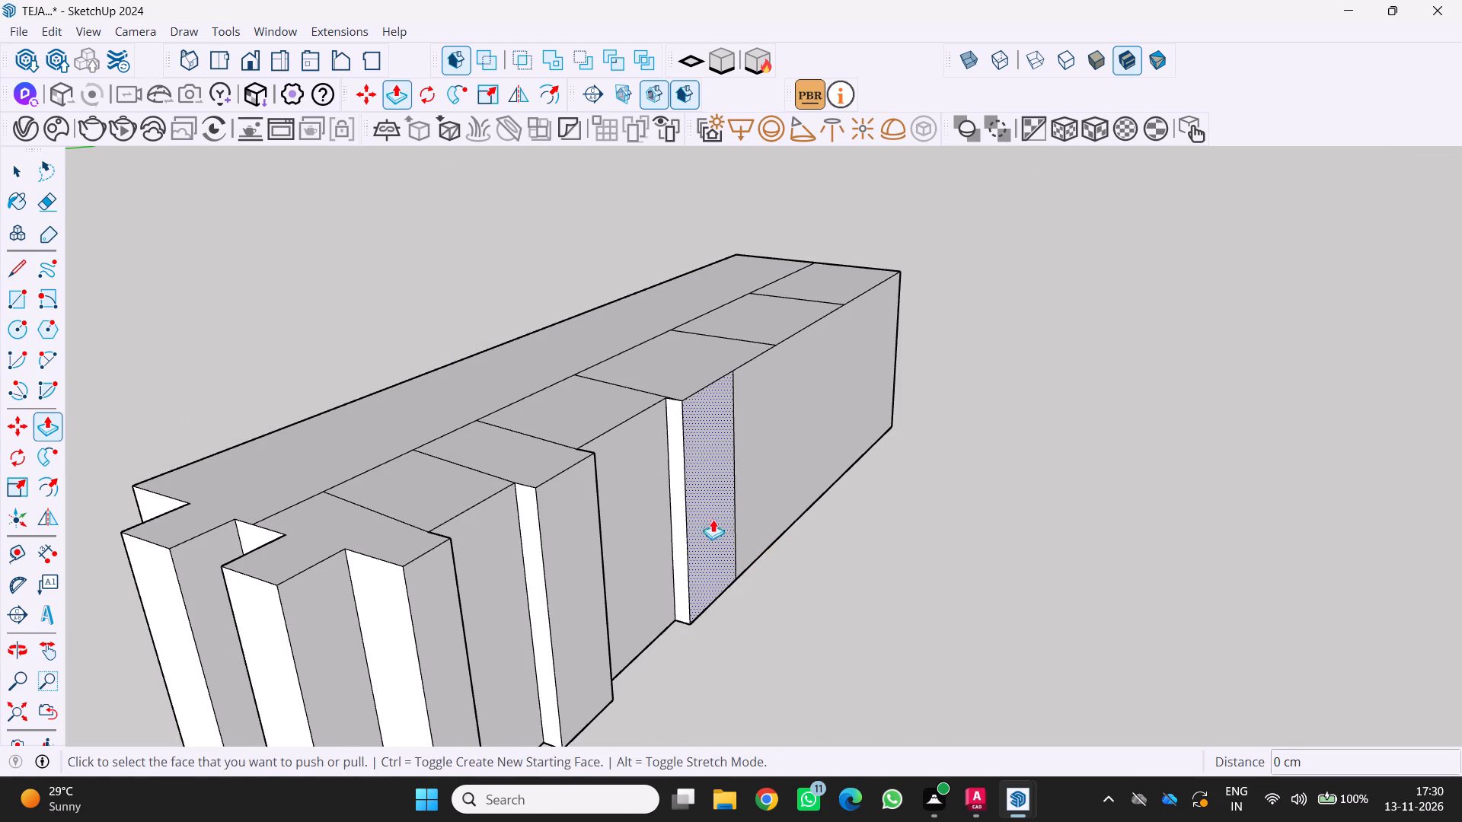
drag(713, 517, 684, 483)
scroll(749, 362, up, 3)
drag(682, 365, 683, 365)
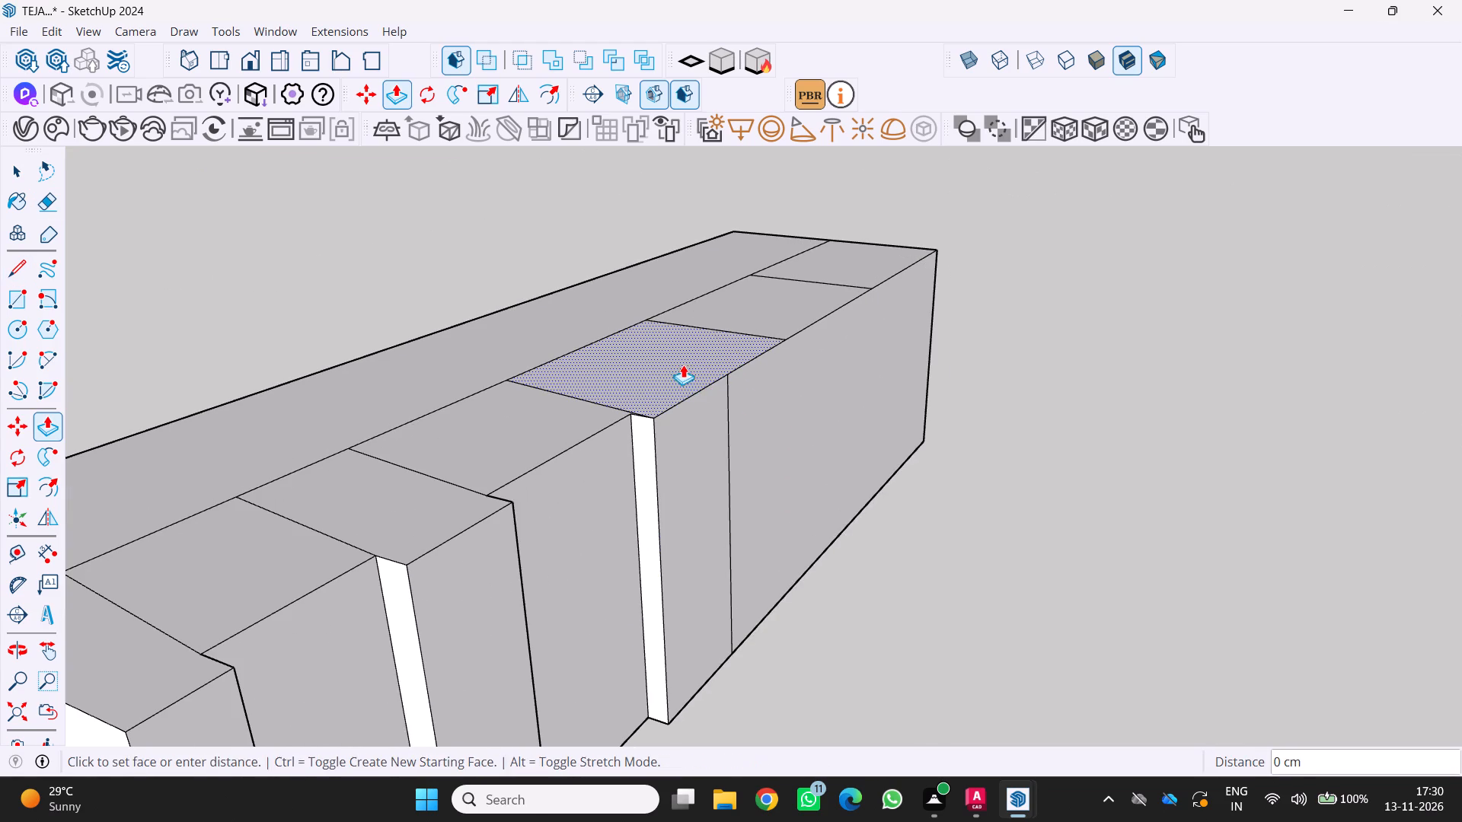
drag(683, 365, 691, 407)
middle_drag(779, 486, 665, 473)
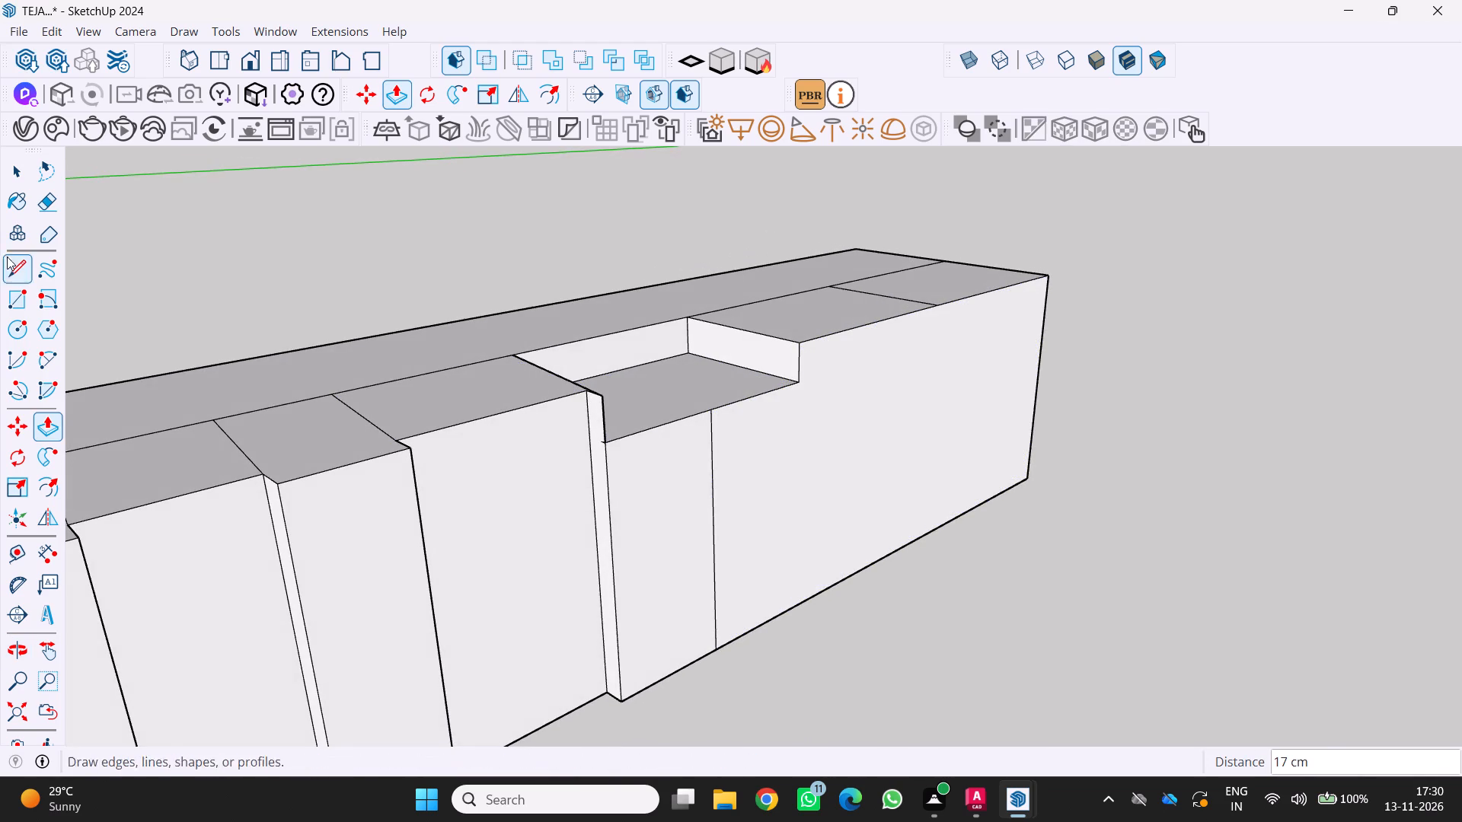
Draw a vertical line of about 107 cm from the lowered panel's far outer corner down to the bottom edge.
click(14, 262)
scroll(570, 366, up, 2)
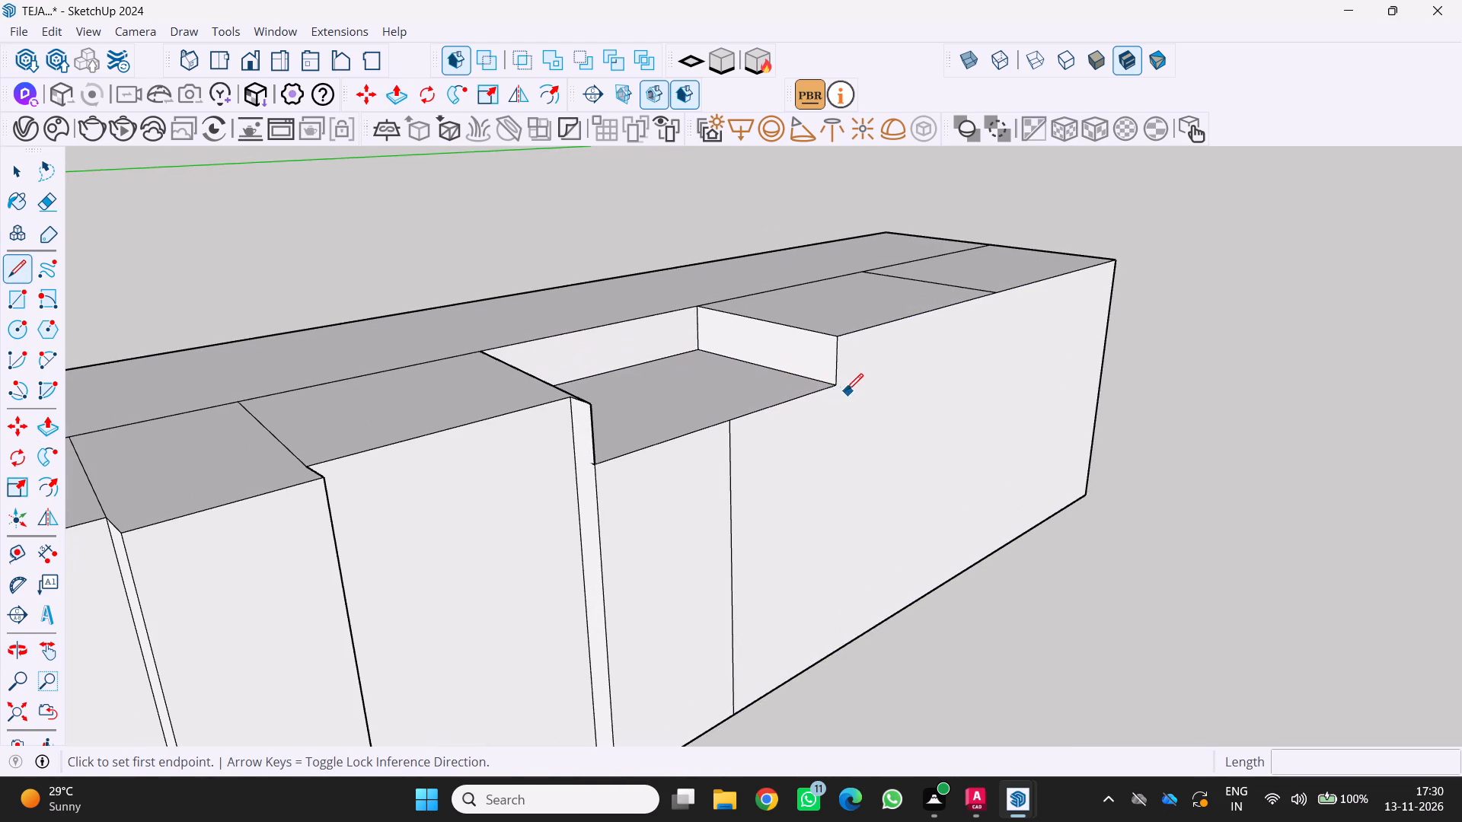
click(836, 384)
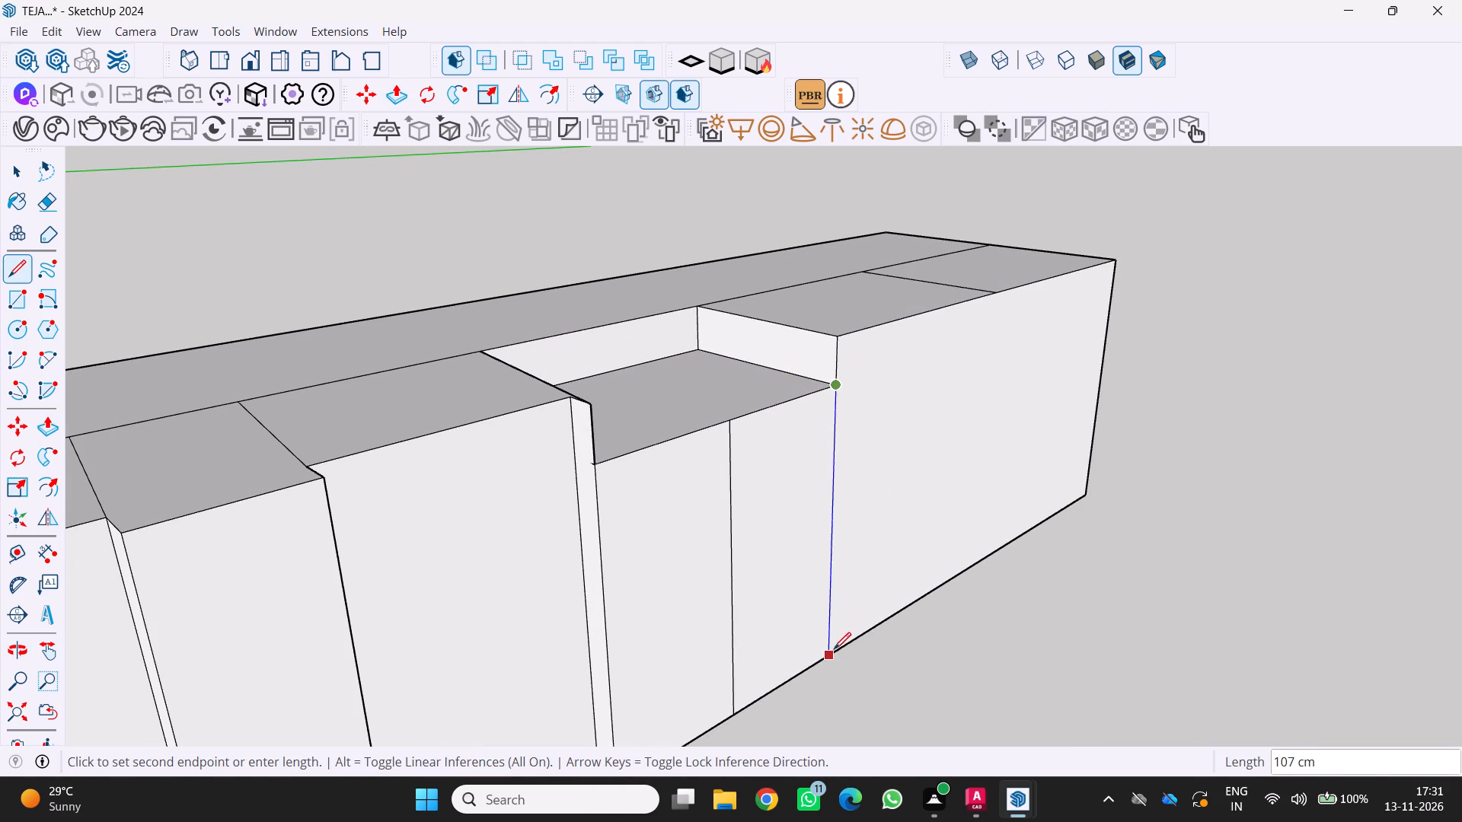
click(833, 649)
key(space)
Draw a lengthwise line across the unrecessed long side, joining the midpoints of its two end edges.
scroll(841, 639, down, 5)
middle_drag(774, 626, 777, 627)
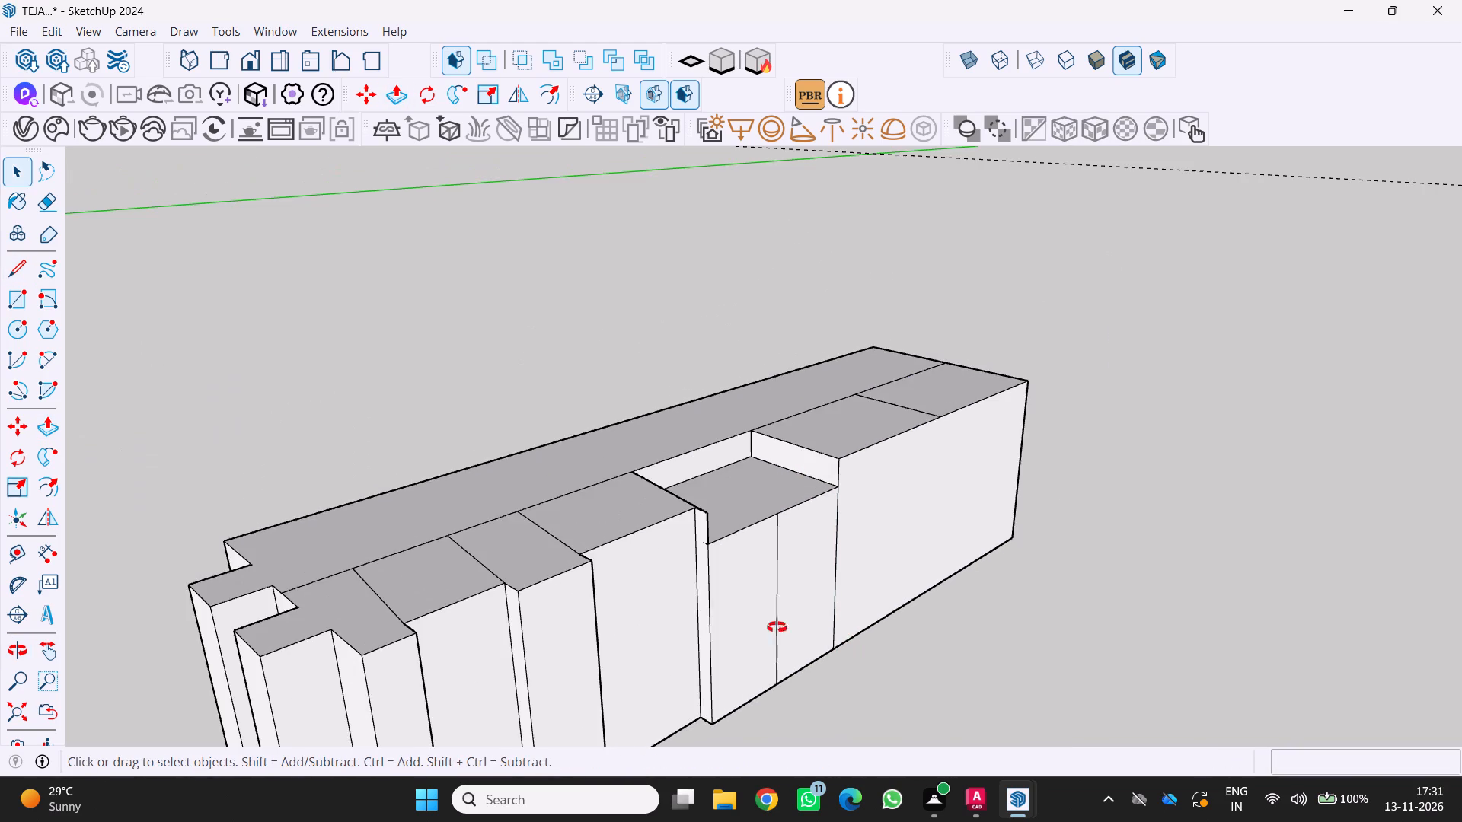
middle_drag(777, 627, 1036, 595)
scroll(1036, 595, down, 3)
middle_drag(655, 633, 1052, 577)
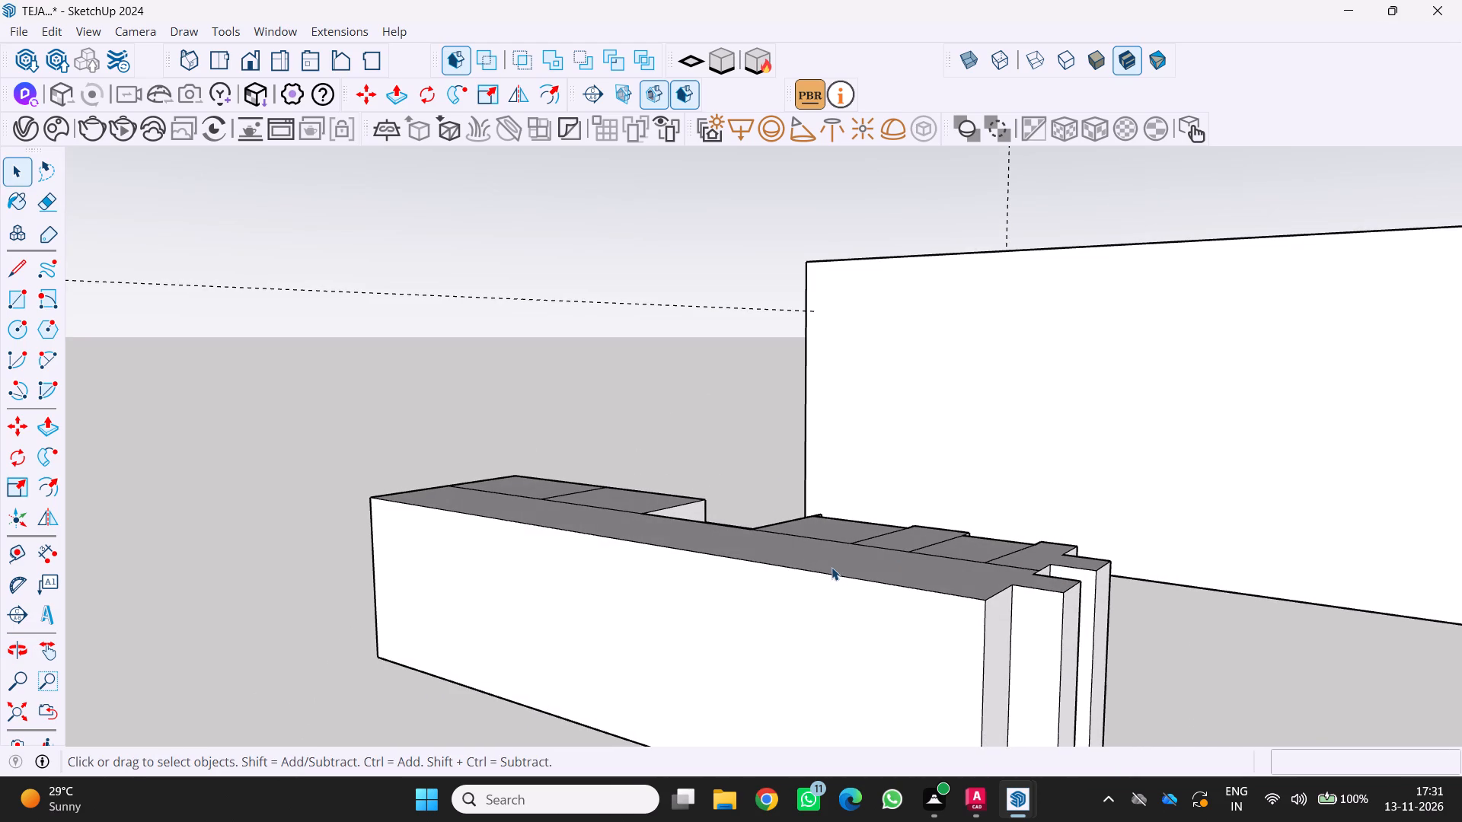
scroll(805, 553, down, 5)
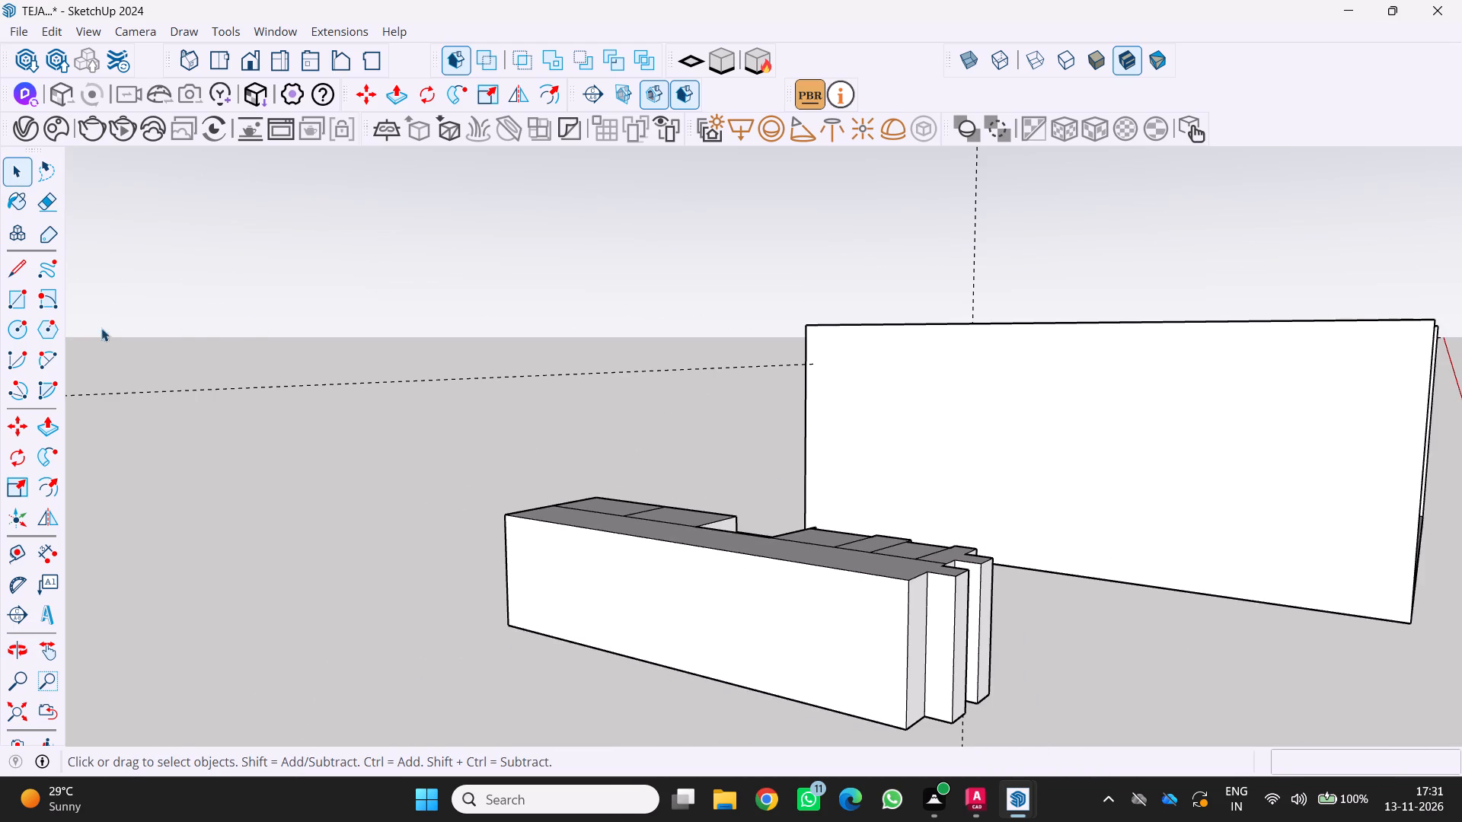
click(21, 270)
scroll(485, 552, up, 2)
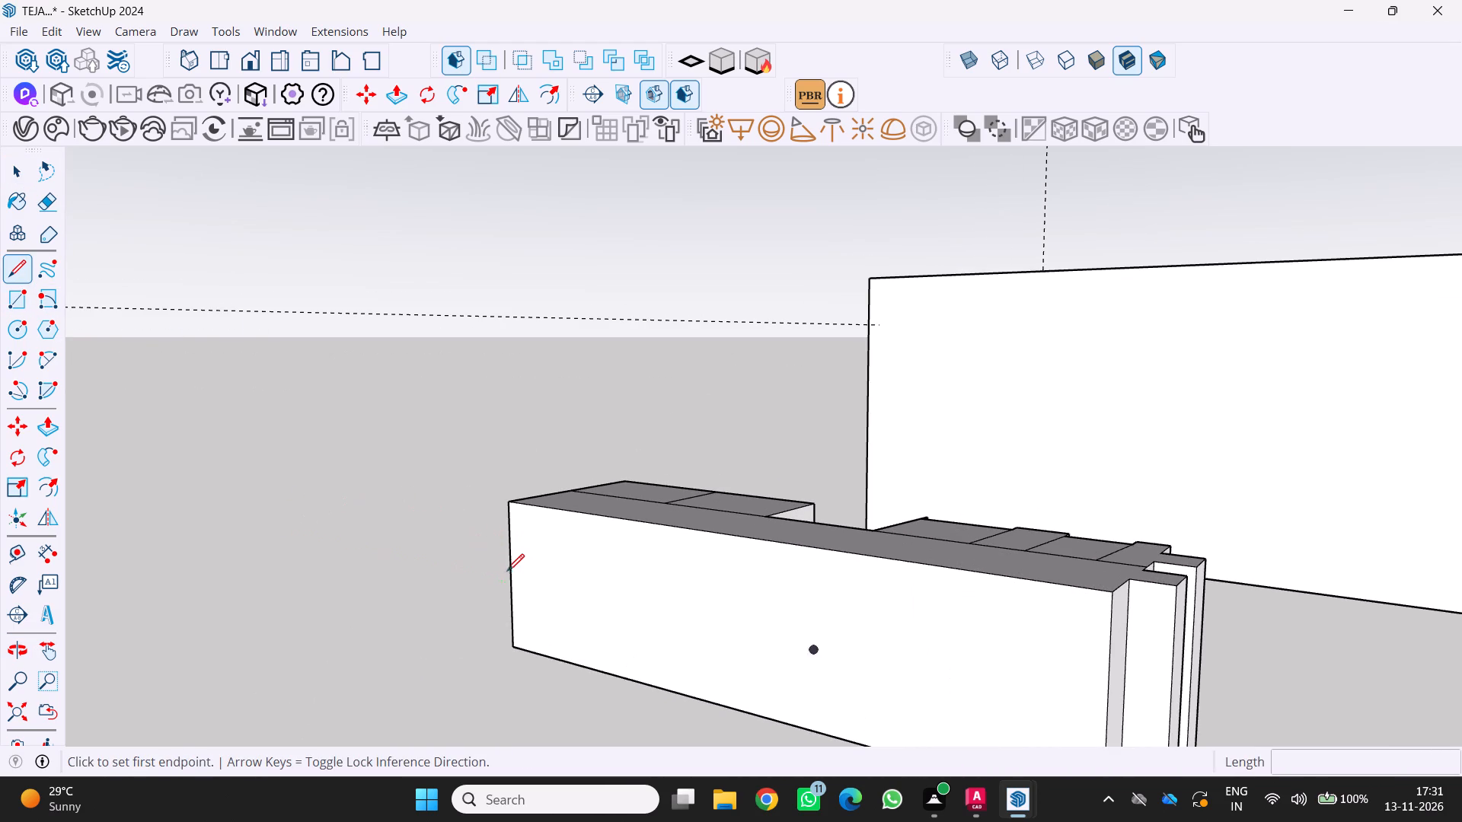
click(509, 583)
scroll(573, 585, down, 4)
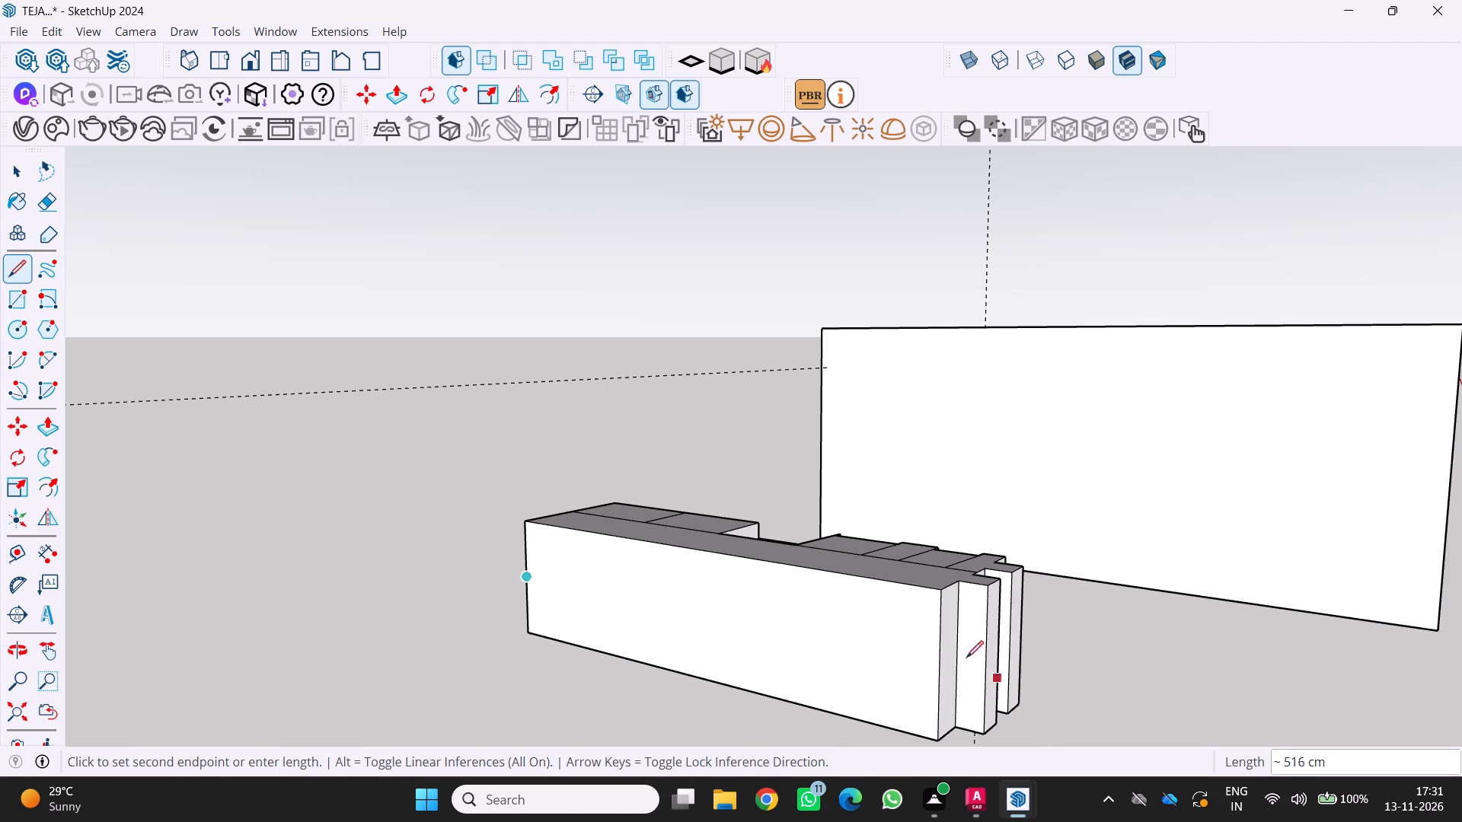
click(941, 661)
scroll(888, 645, down, 2)
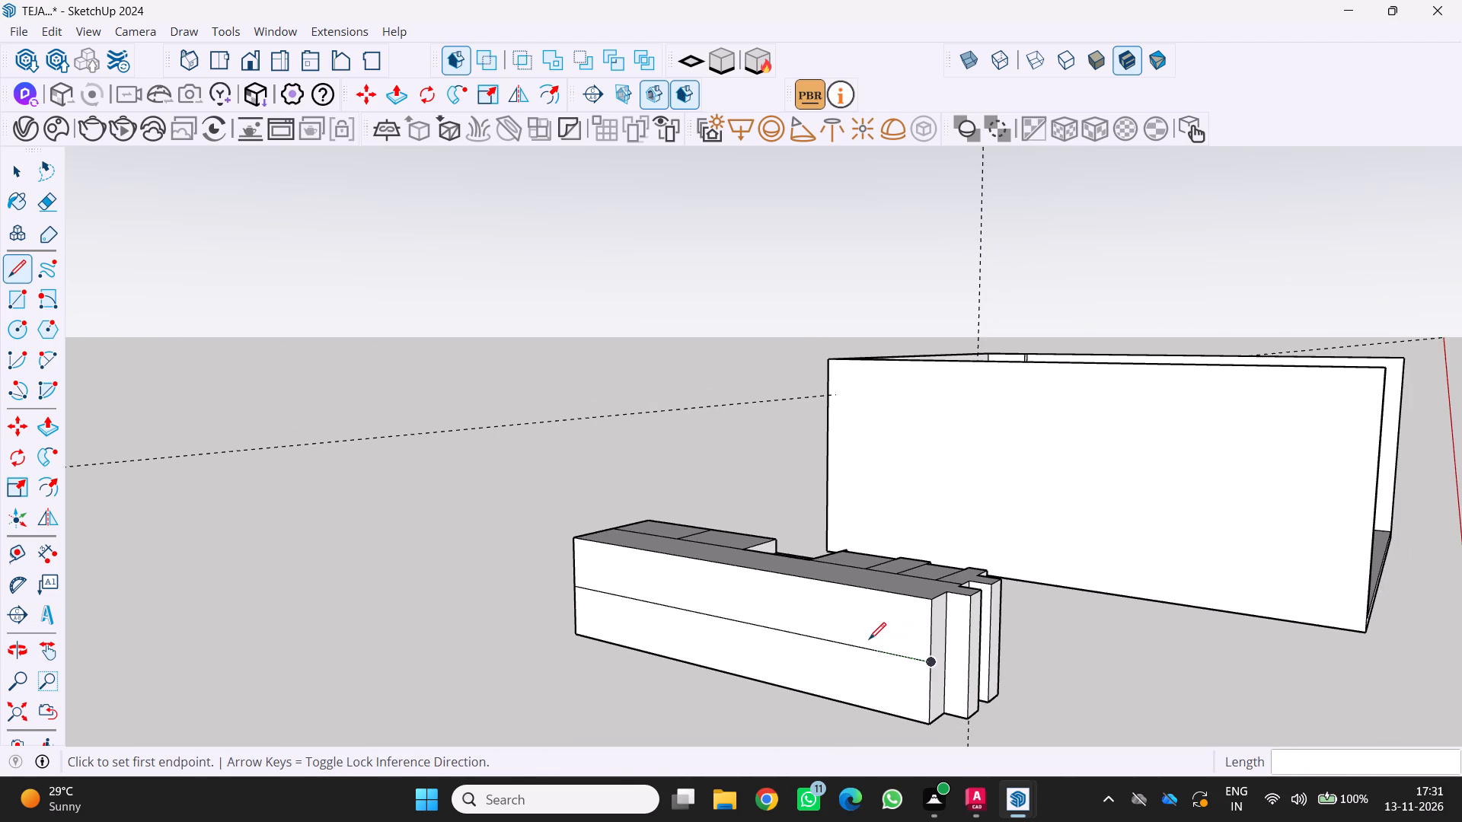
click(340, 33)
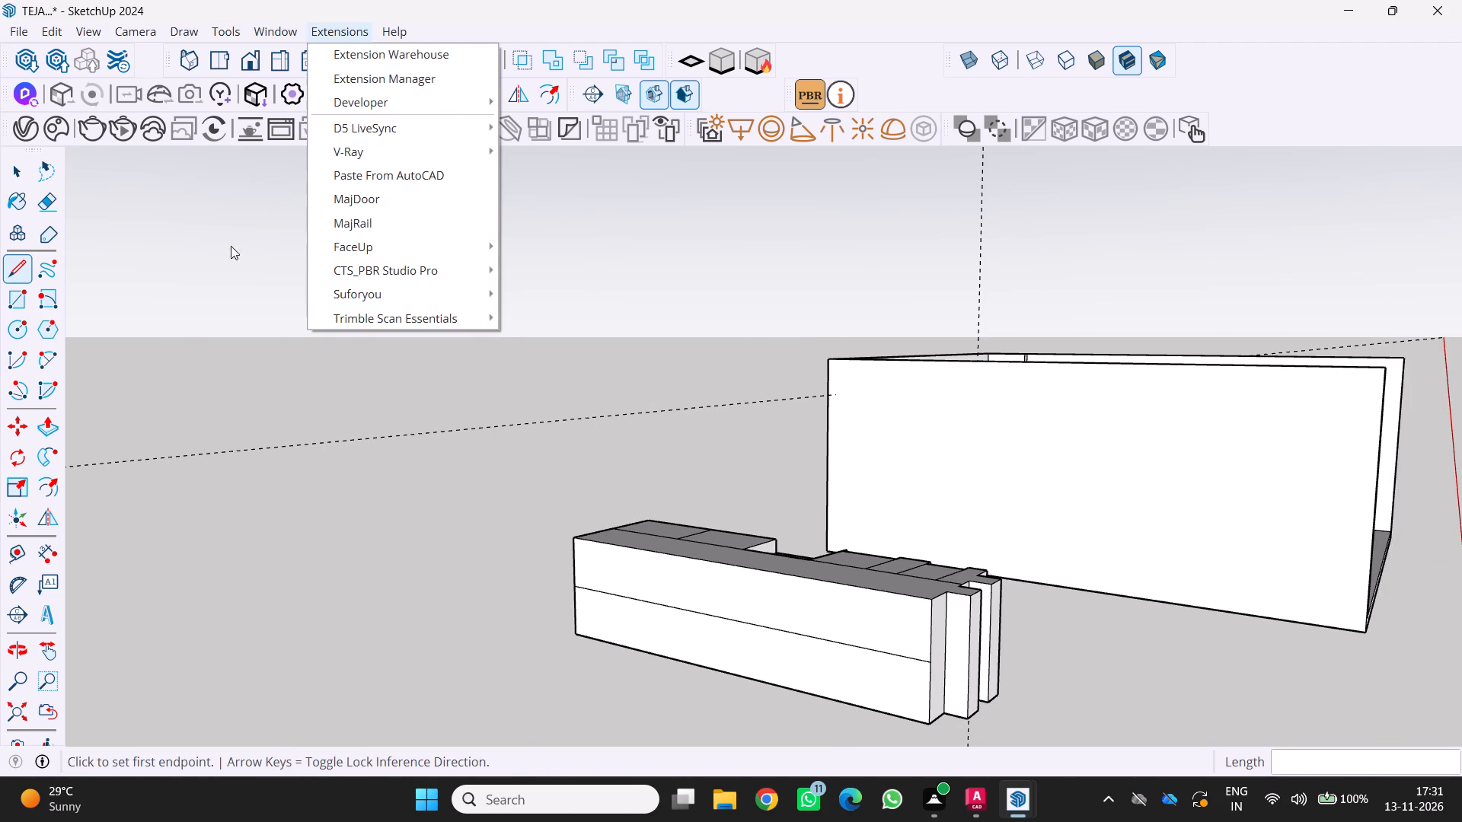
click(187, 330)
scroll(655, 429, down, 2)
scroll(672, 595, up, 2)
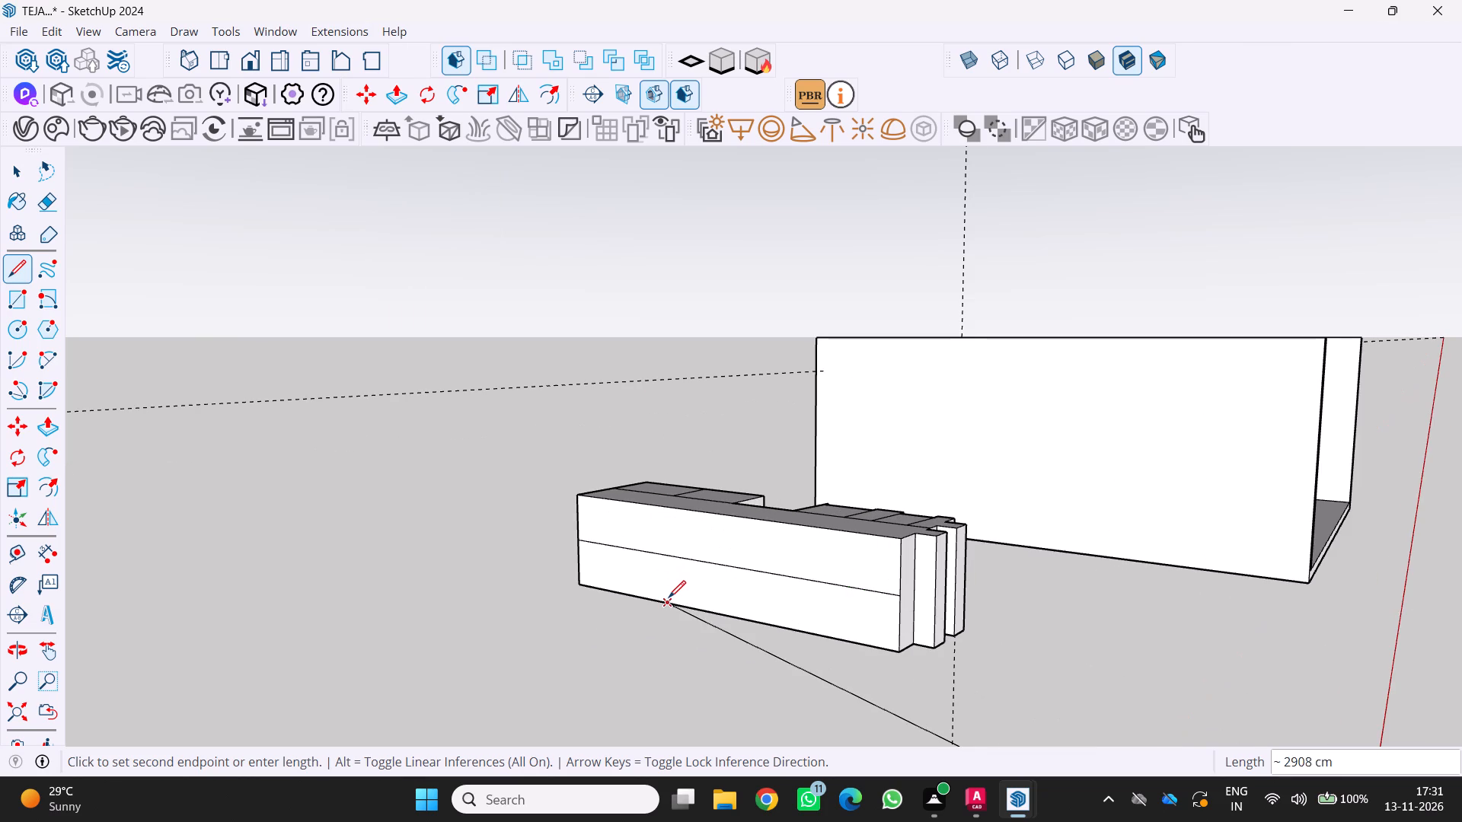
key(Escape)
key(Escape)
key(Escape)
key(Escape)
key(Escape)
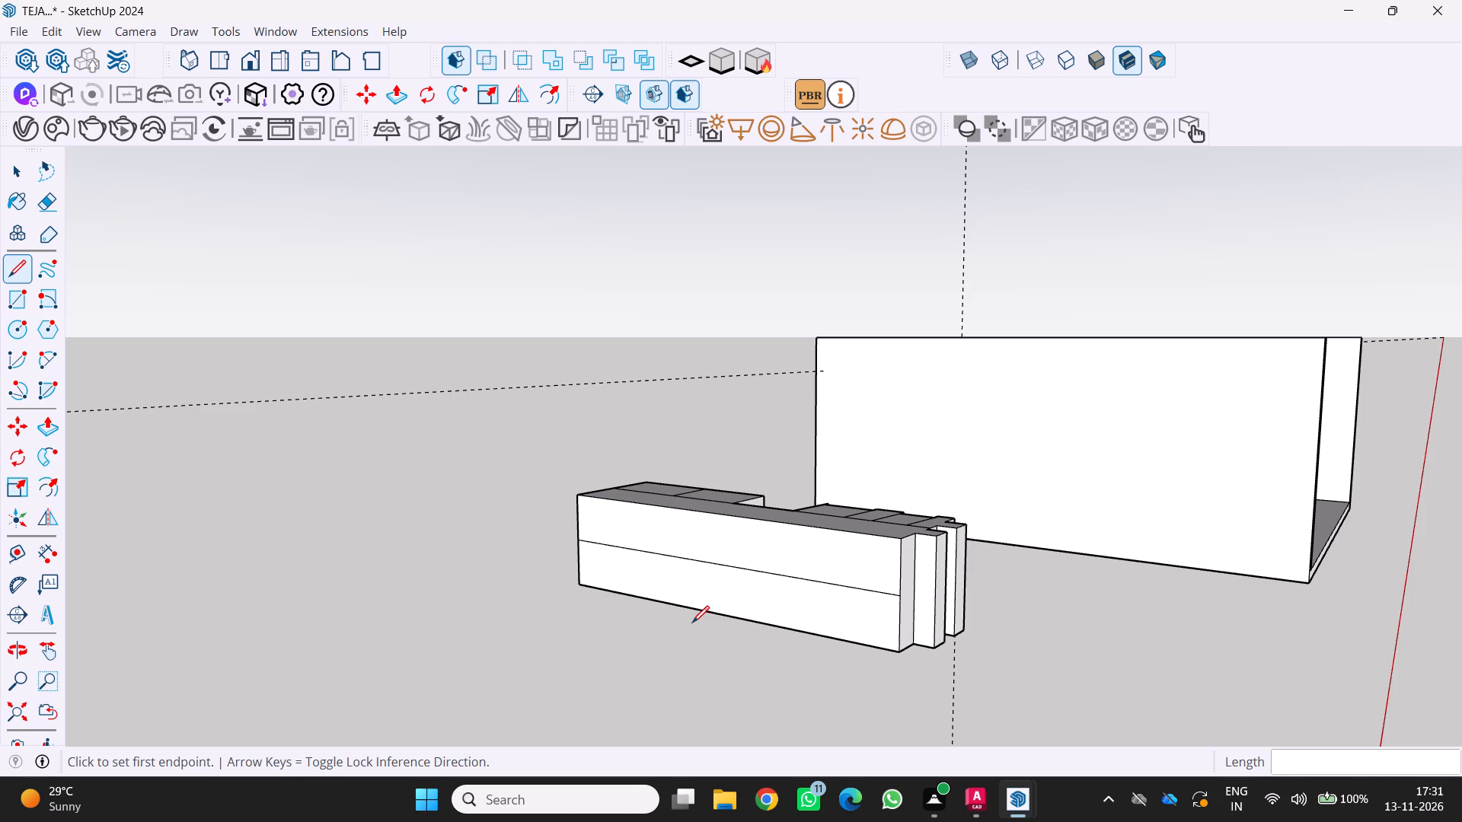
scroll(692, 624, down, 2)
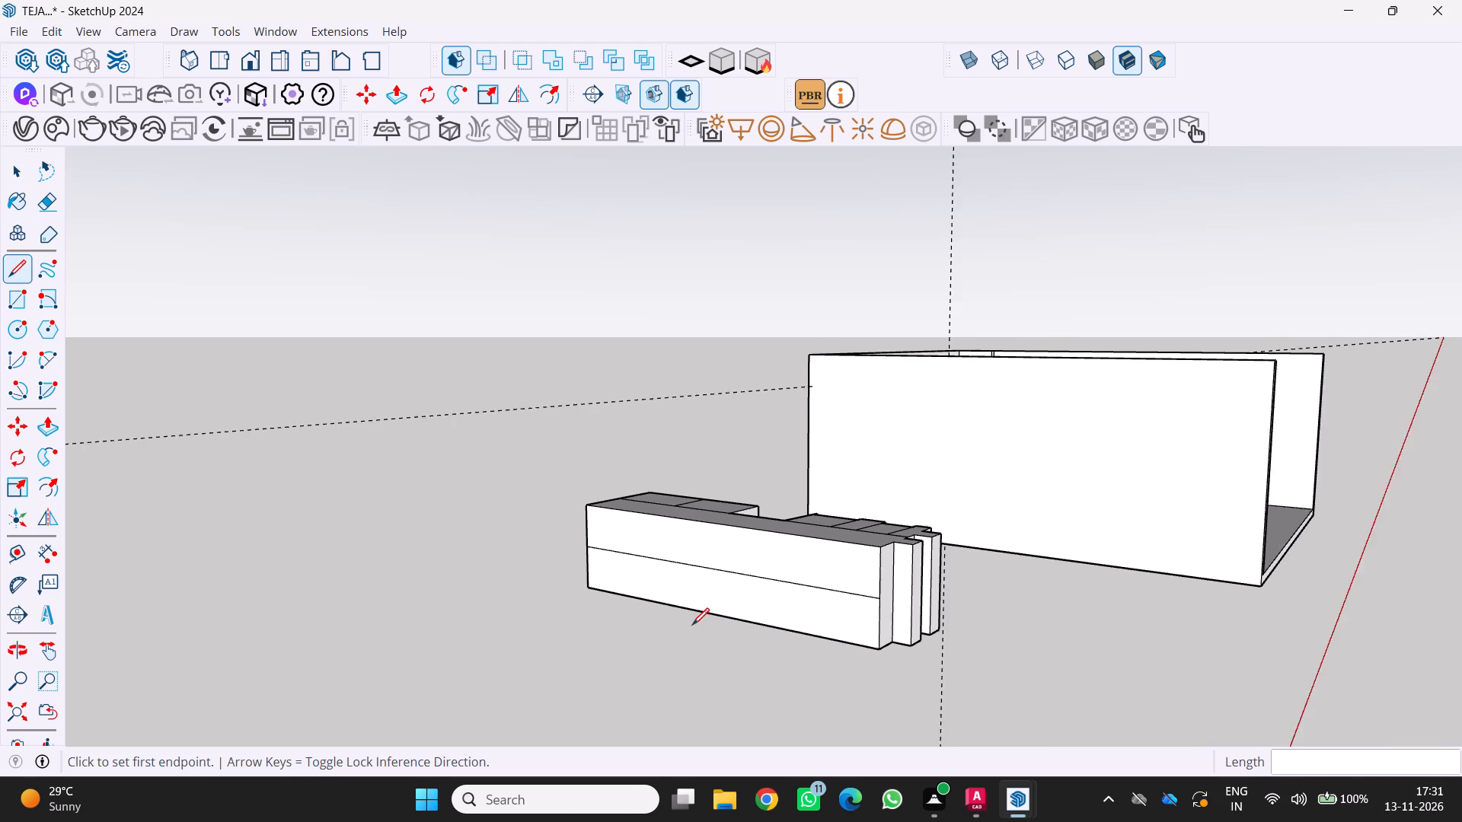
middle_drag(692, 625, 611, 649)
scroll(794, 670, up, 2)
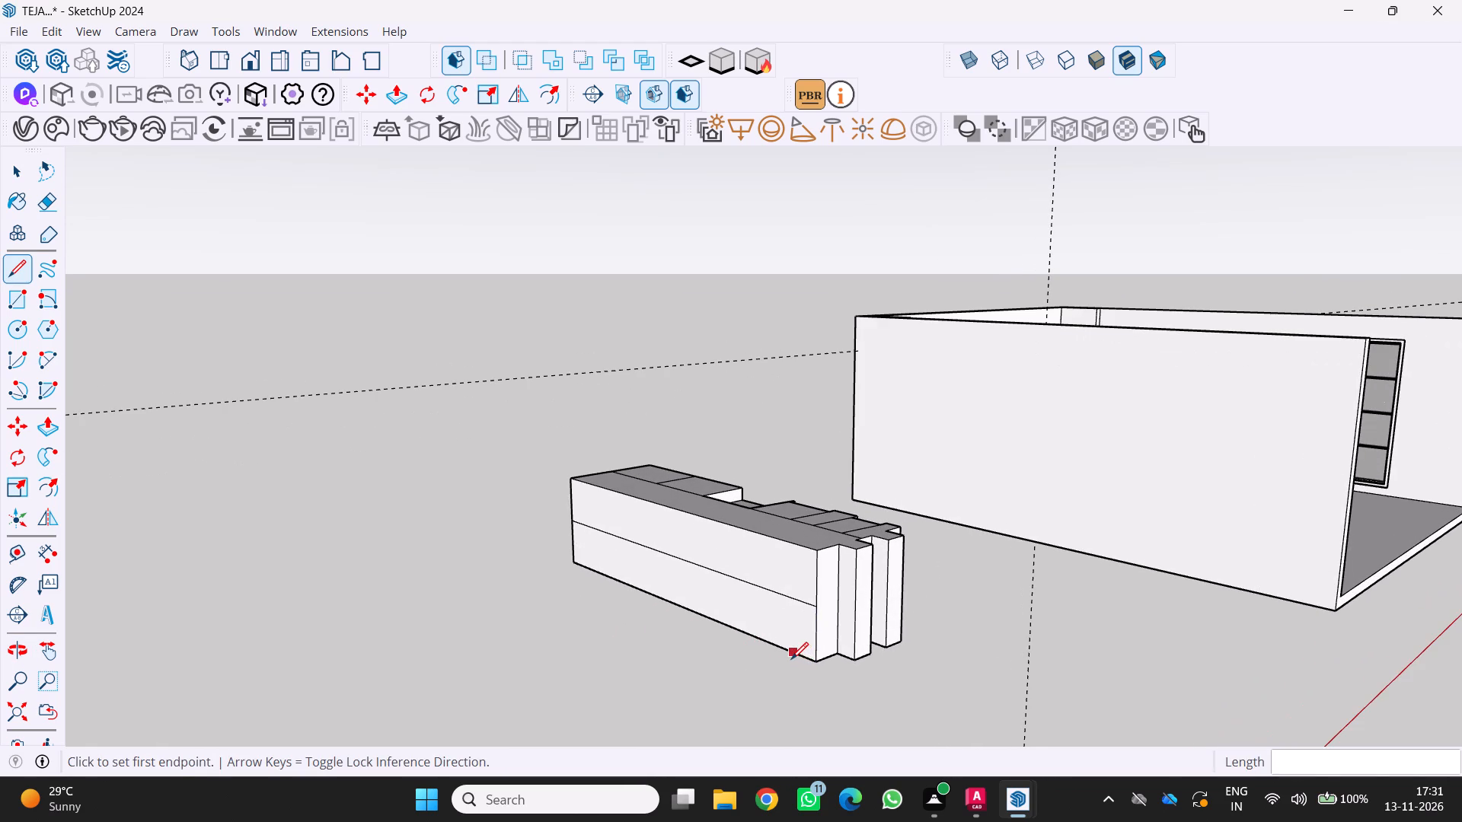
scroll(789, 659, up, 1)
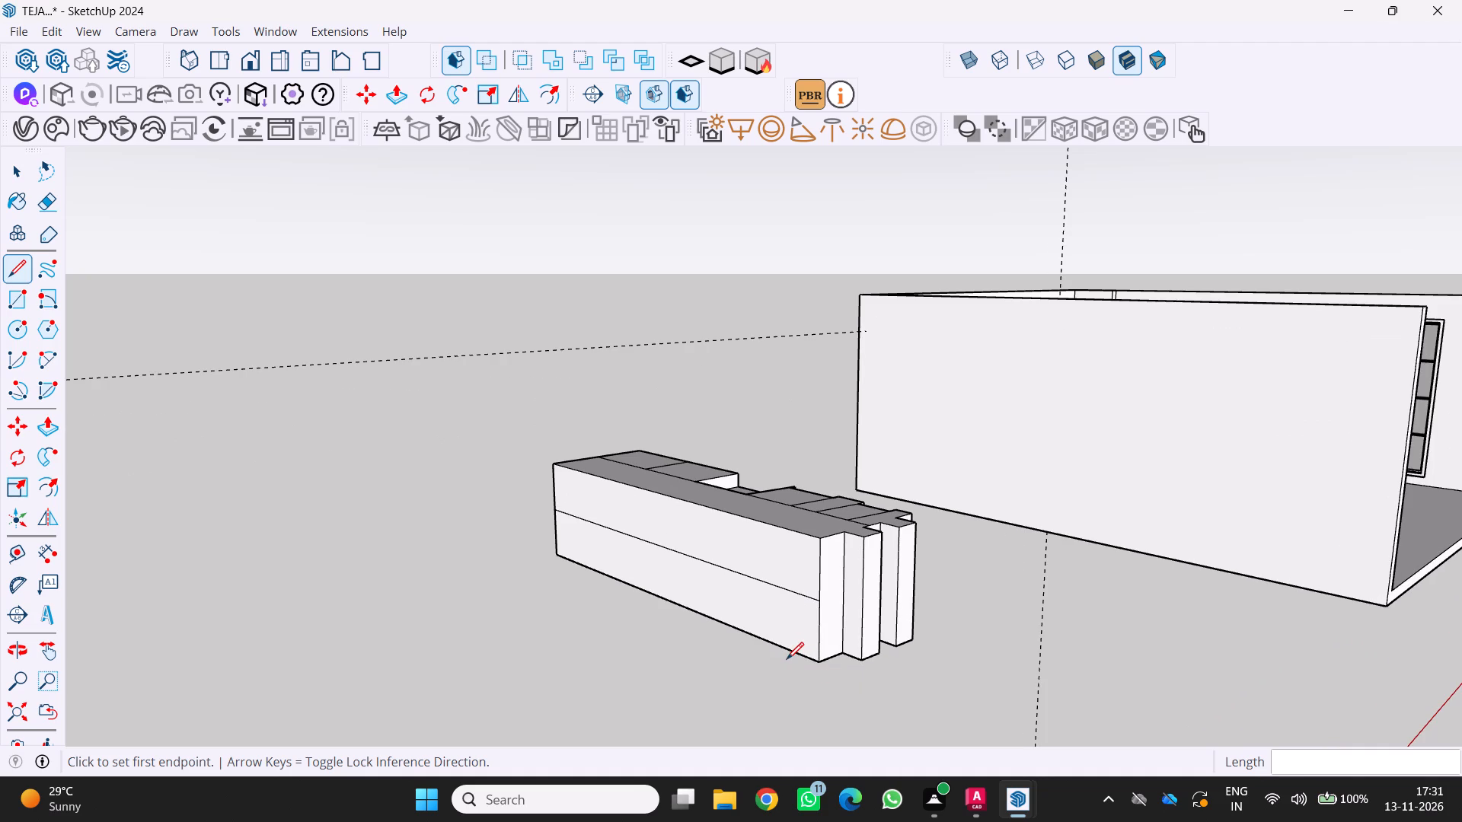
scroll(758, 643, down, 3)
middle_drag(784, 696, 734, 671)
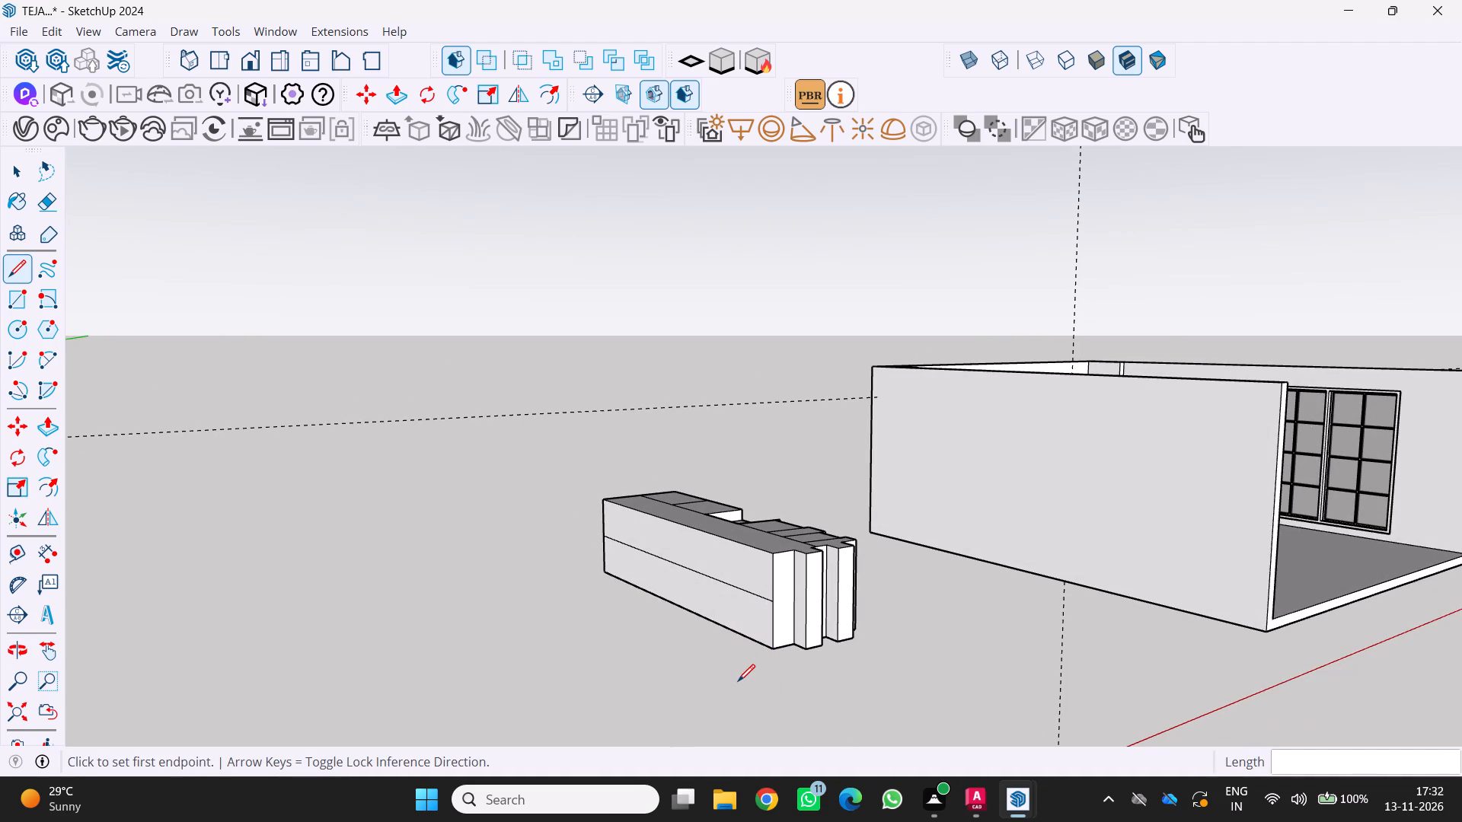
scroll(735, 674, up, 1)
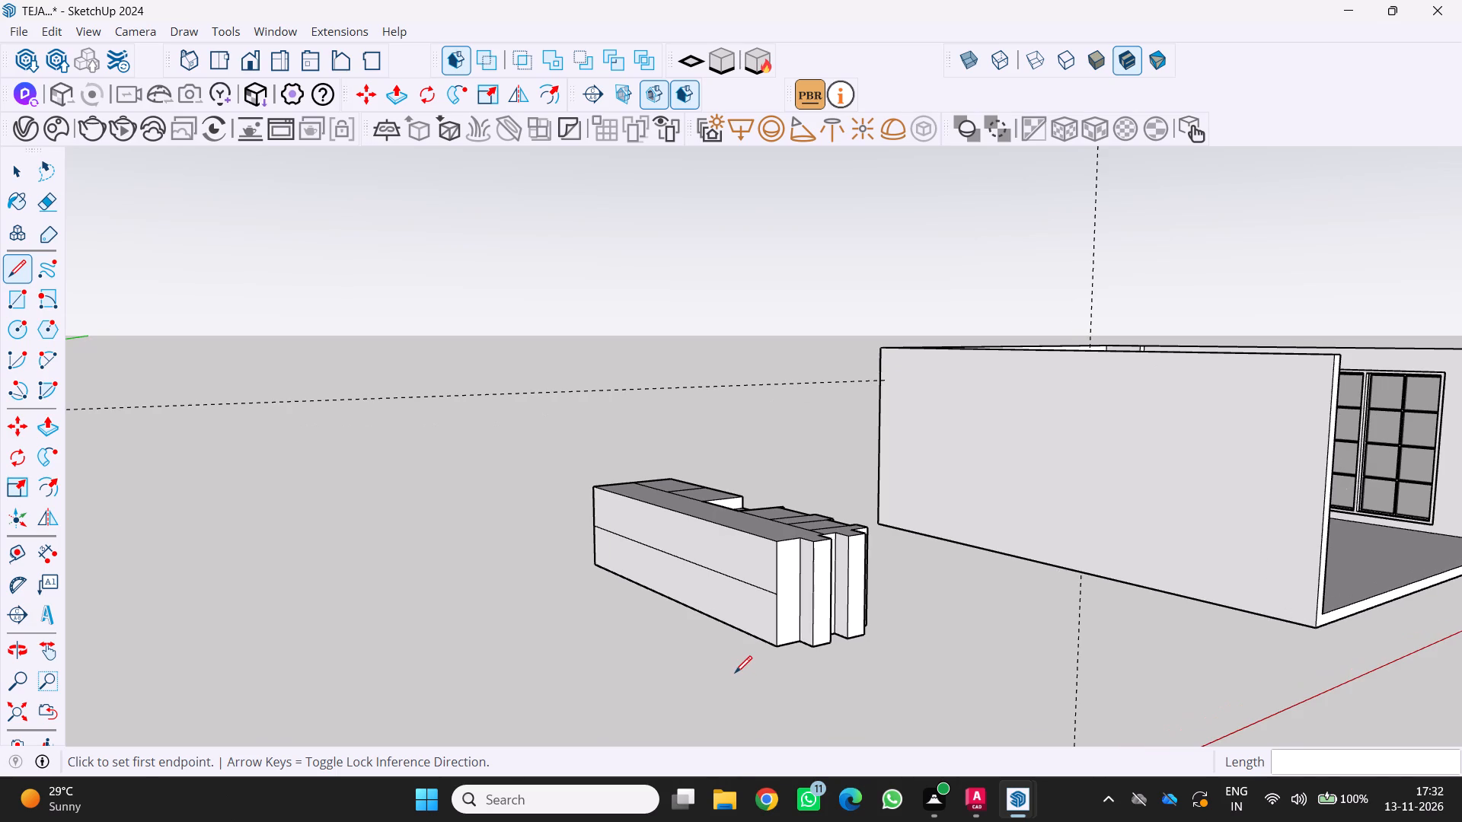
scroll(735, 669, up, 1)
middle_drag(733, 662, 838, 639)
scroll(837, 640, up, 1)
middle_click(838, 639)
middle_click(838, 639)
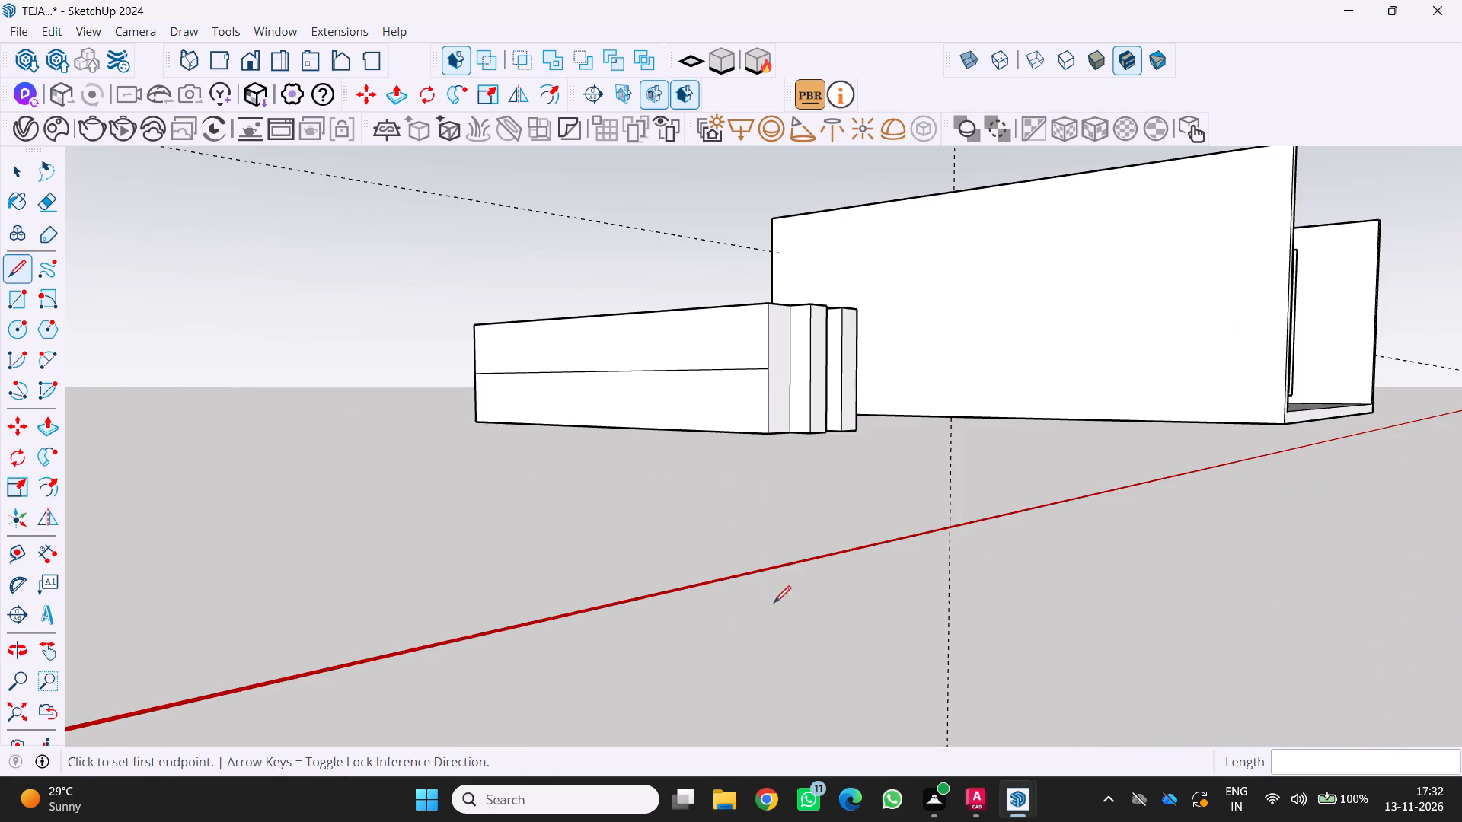
Draw a vertical line of about 124 cm on the unrecessed long side, near the end with the recessed strips.
click(18, 270)
scroll(793, 417, up, 2)
middle_drag(748, 406, 860, 469)
middle_click(860, 469)
middle_click(860, 469)
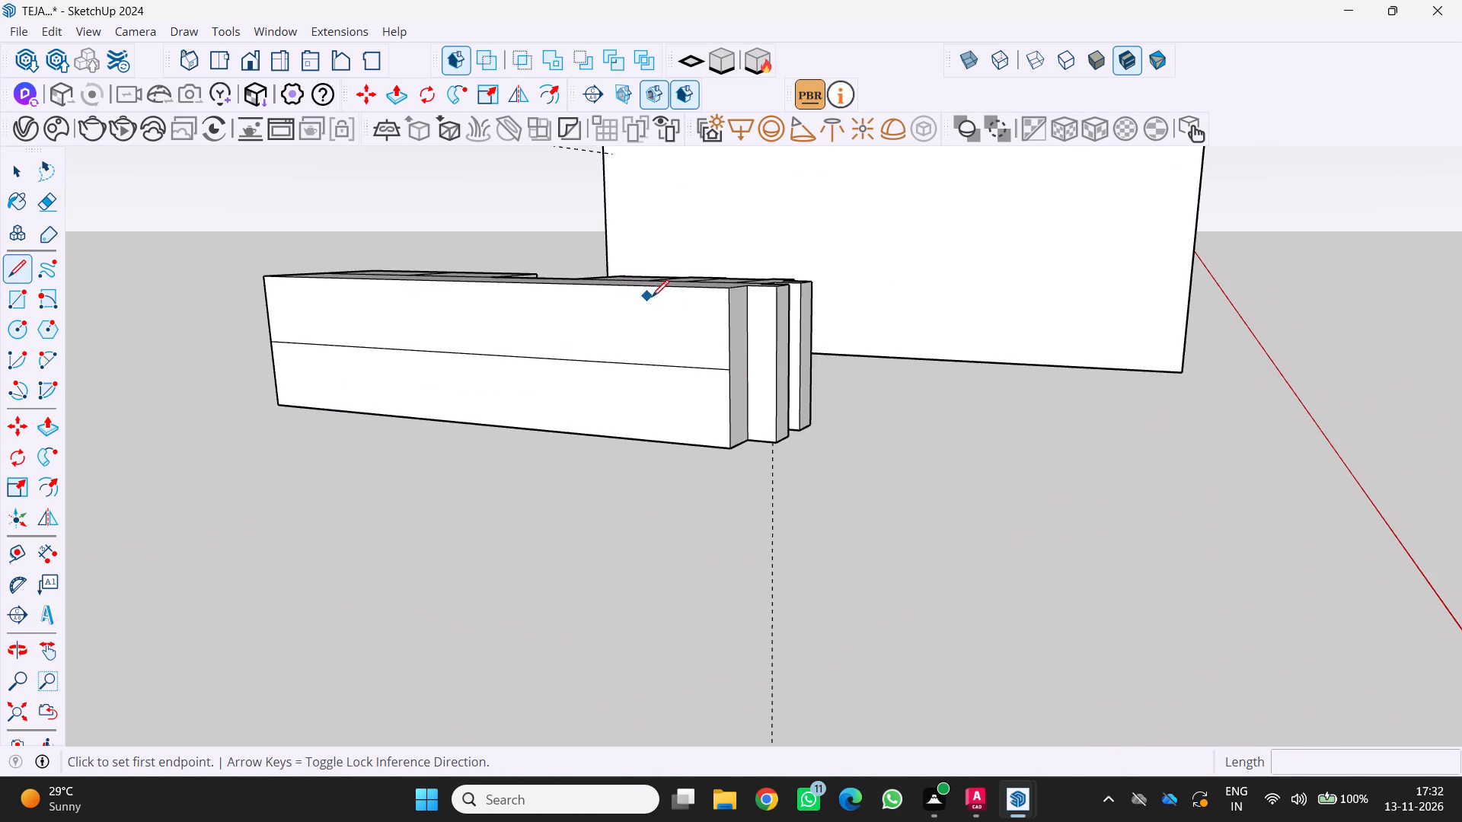
click(669, 289)
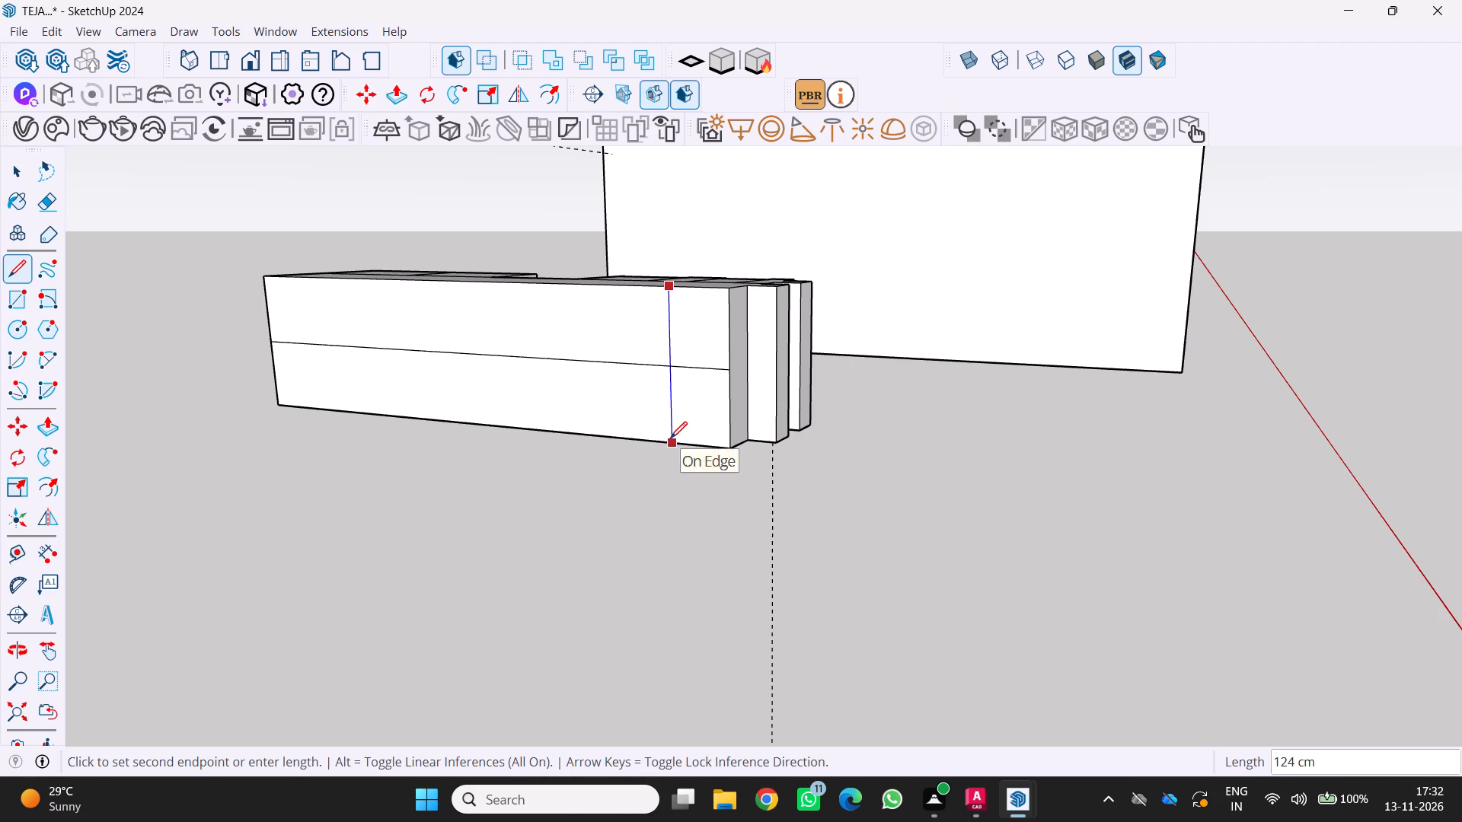
click(670, 438)
Draw a vertical line of about 120 cm on the unrecessed long side, near the end opposite the recessed strips.
click(5, 266)
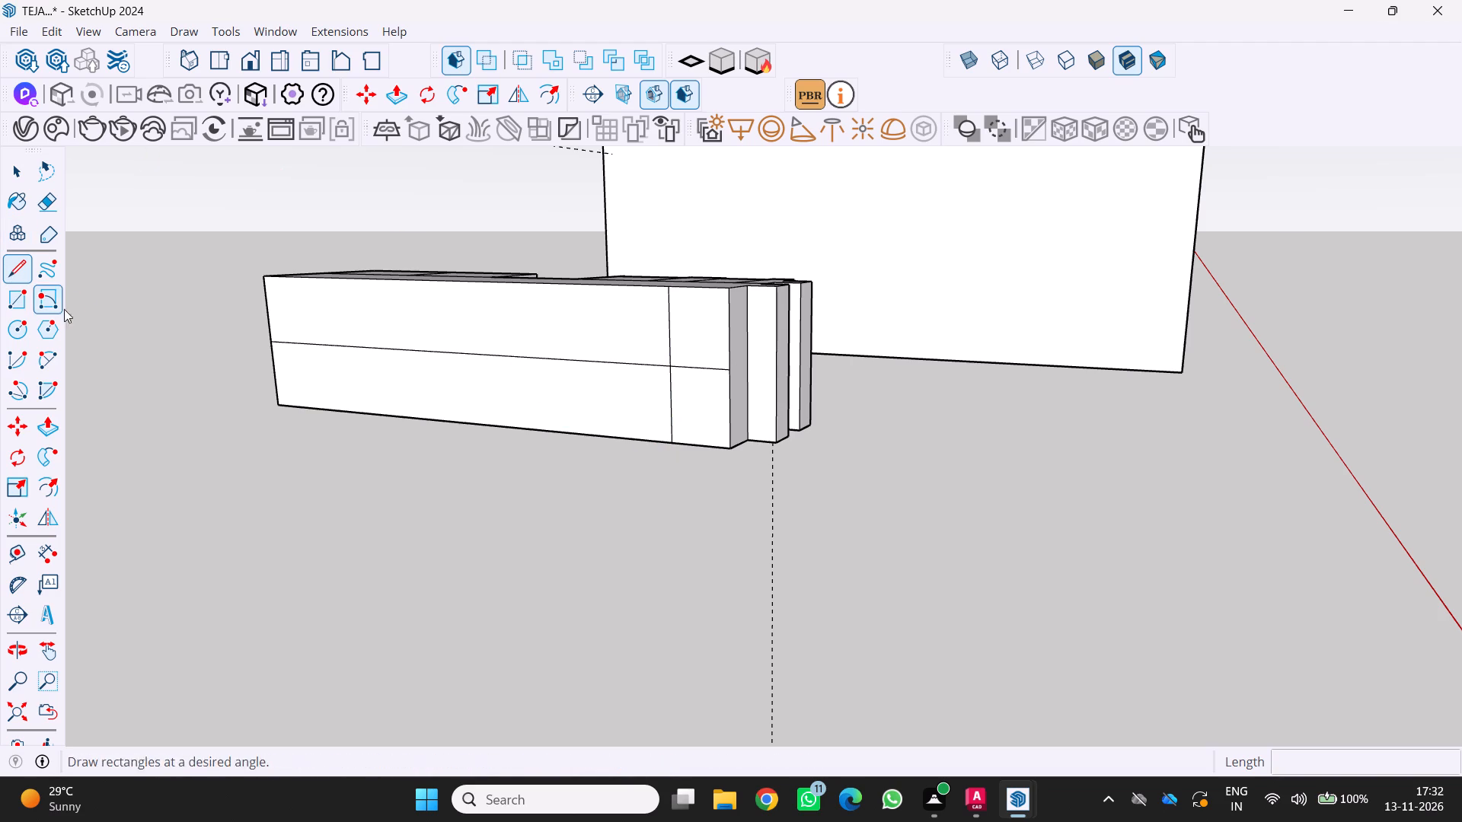
scroll(281, 285, up, 2)
click(305, 282)
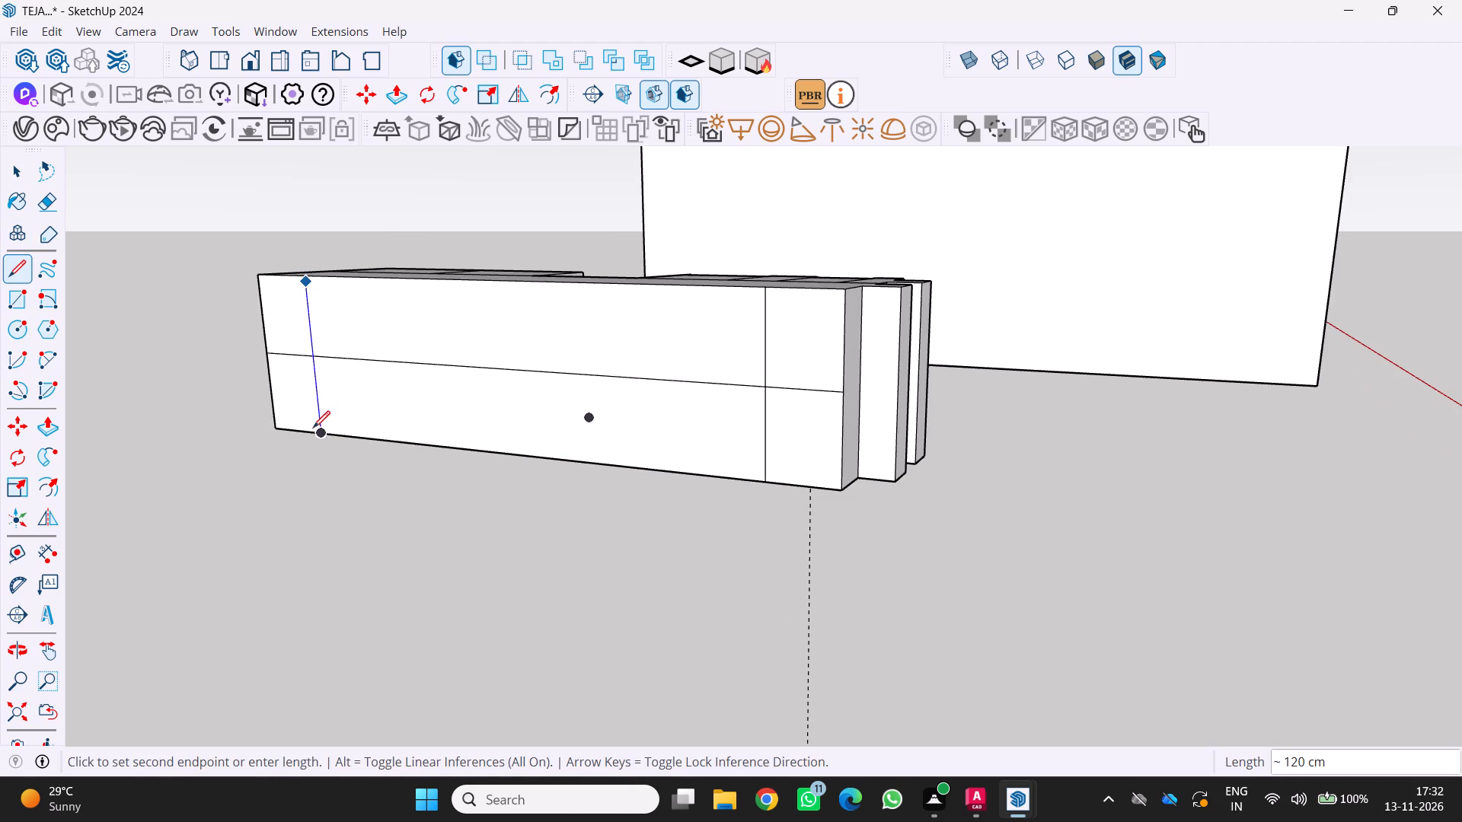
drag(314, 440, 331, 432)
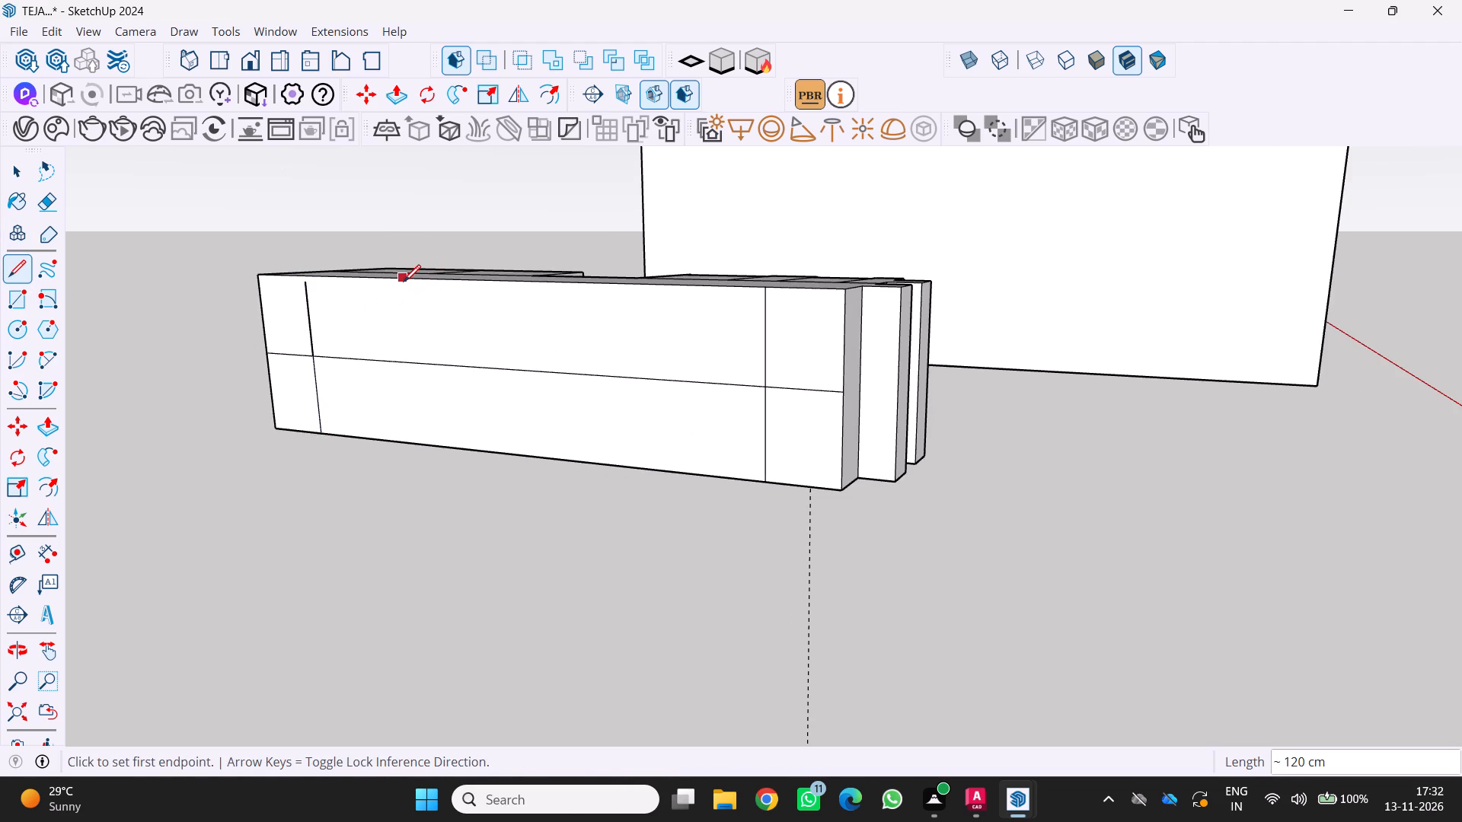
Draw another vertical line from the top edge down the unrecessed long side, further in from the end opposite the recessed strips.
click(404, 282)
click(411, 451)
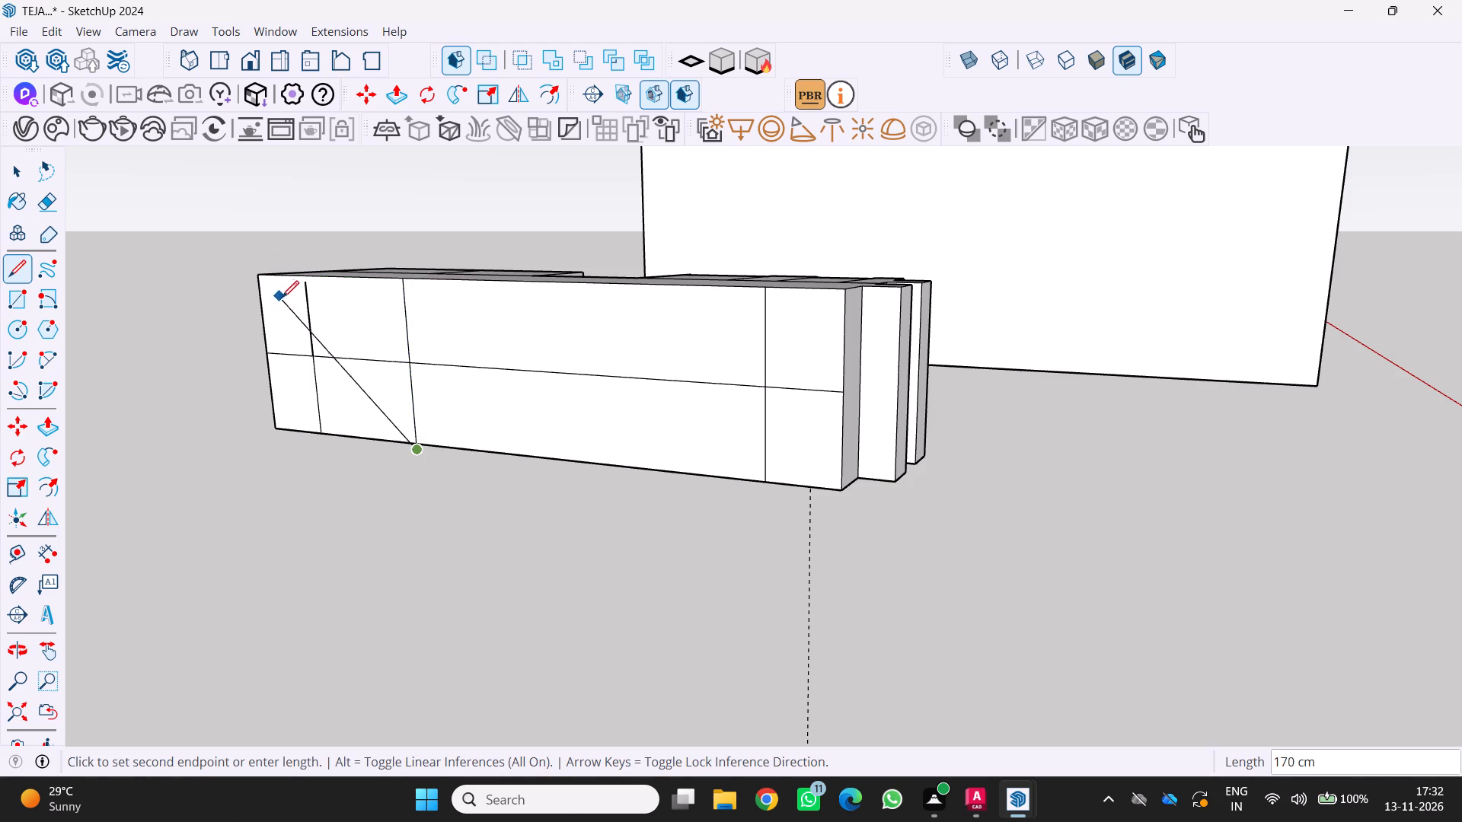
key(space)
Examine where the vertical lines on the unrecessed long side meet its top and bottom edges.
middle_drag(463, 394, 575, 365)
scroll(407, 433, up, 2)
middle_click(351, 450)
middle_drag(353, 448, 370, 424)
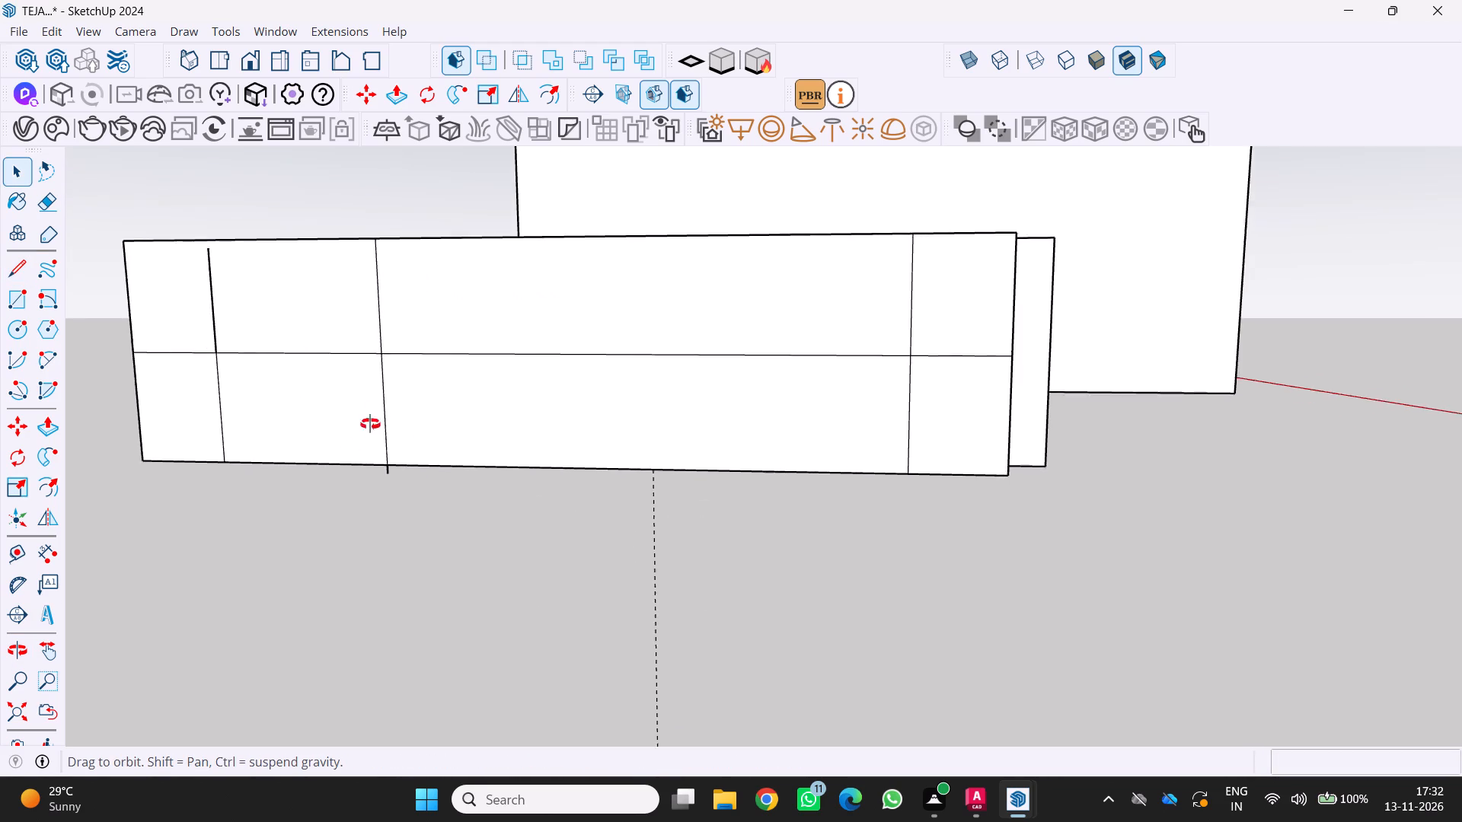
middle_drag(370, 424, 404, 455)
scroll(404, 455, down, 3)
middle_click(404, 457)
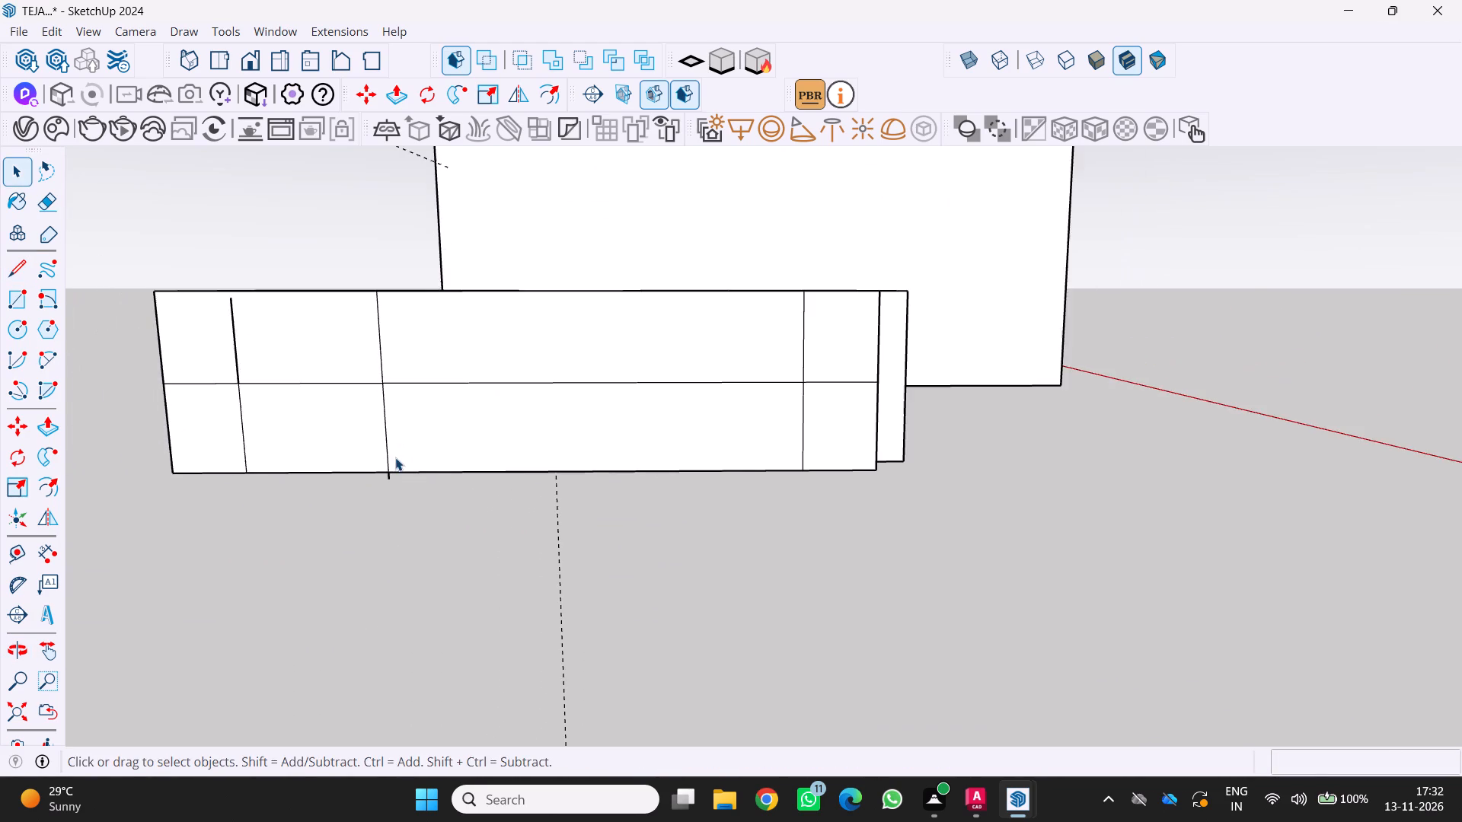
scroll(393, 457, down, 2)
middle_drag(391, 462, 305, 495)
scroll(382, 465, up, 3)
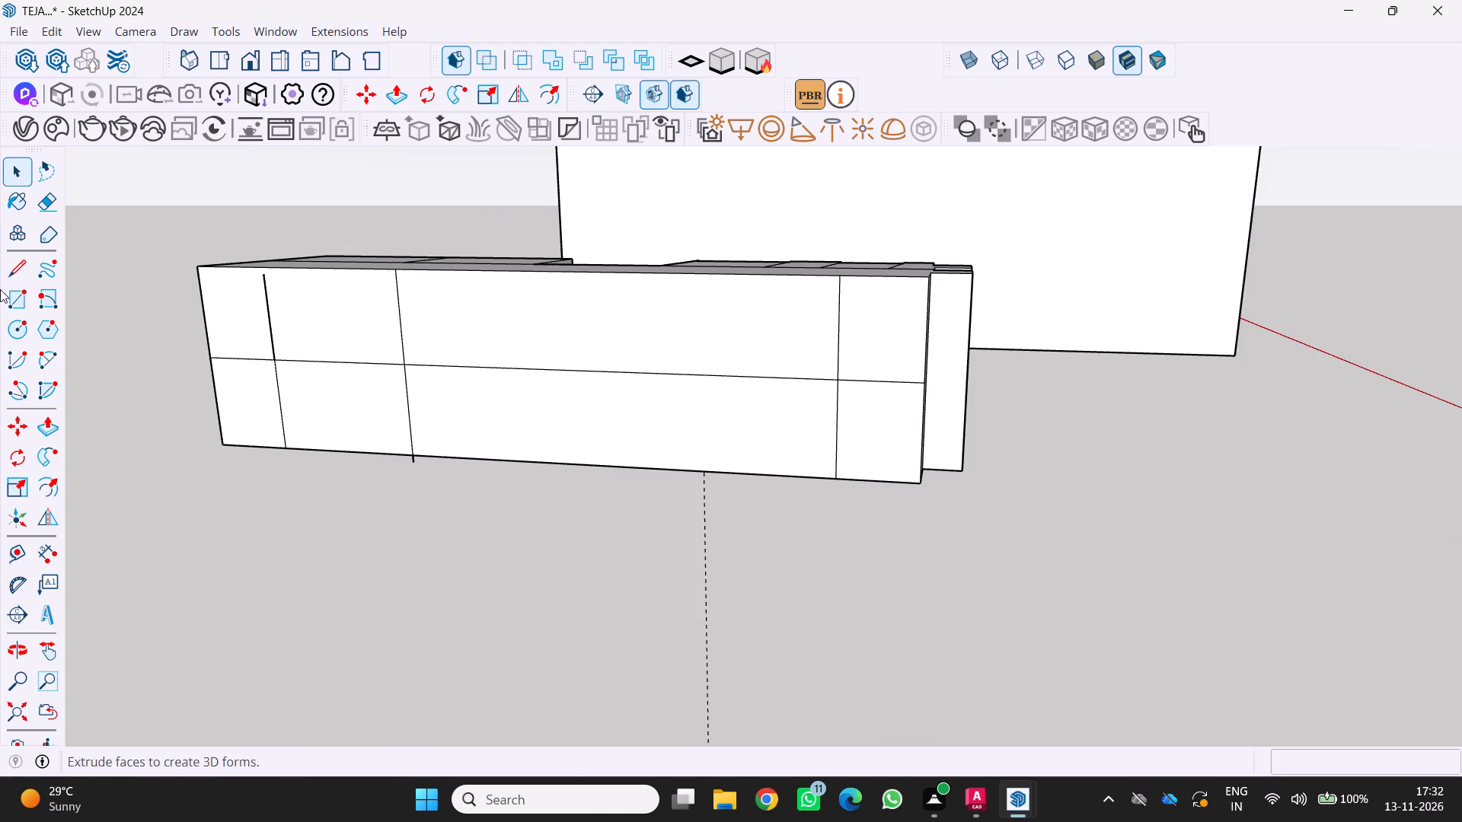
Erase the stub of the inner vertical line that overshoots the bottom edge of the unrecessed long side.
click(43, 202)
scroll(342, 454, up, 6)
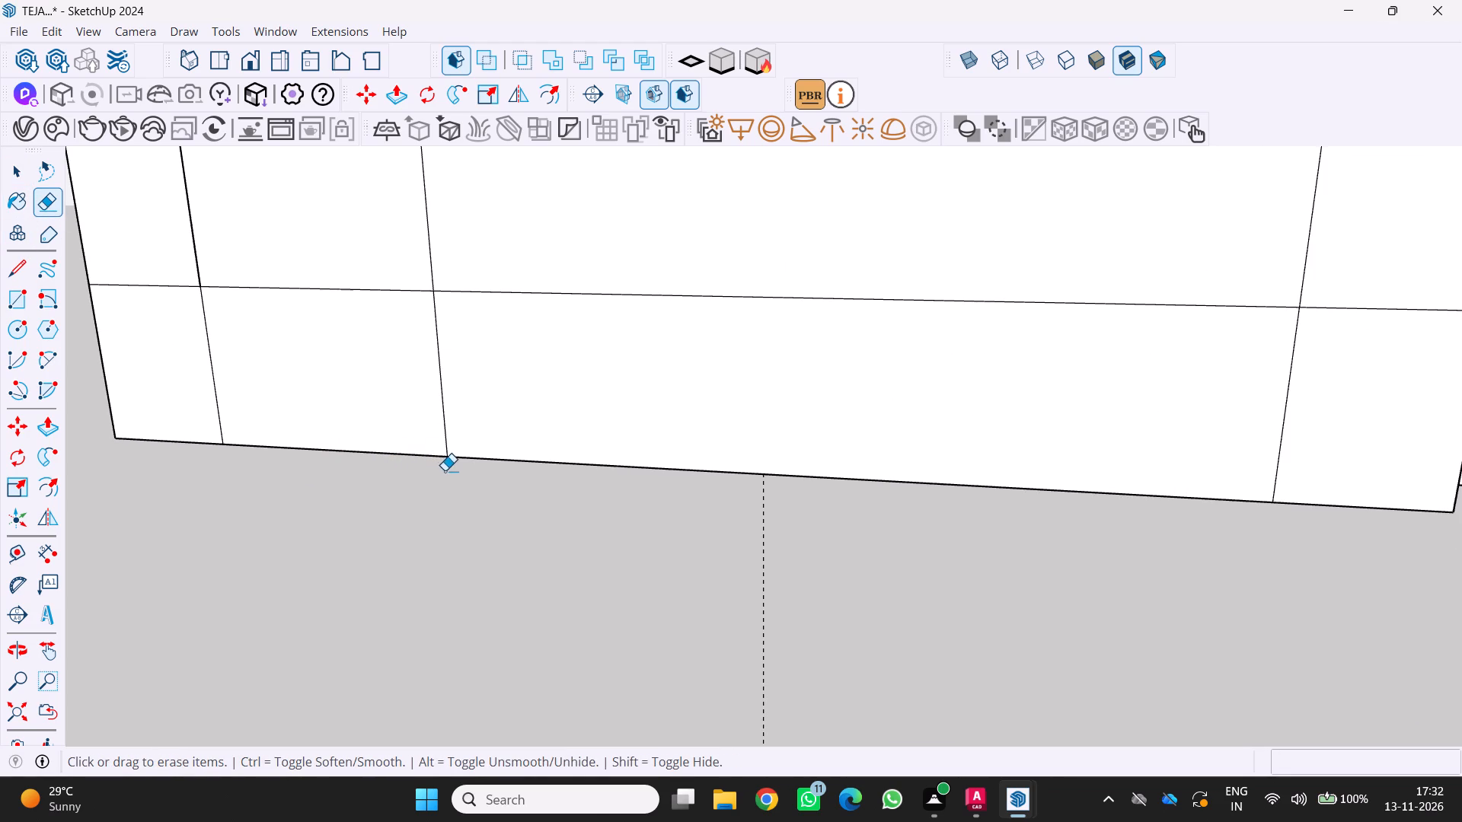
click(445, 470)
drag(445, 465, 459, 475)
scroll(462, 518, down, 7)
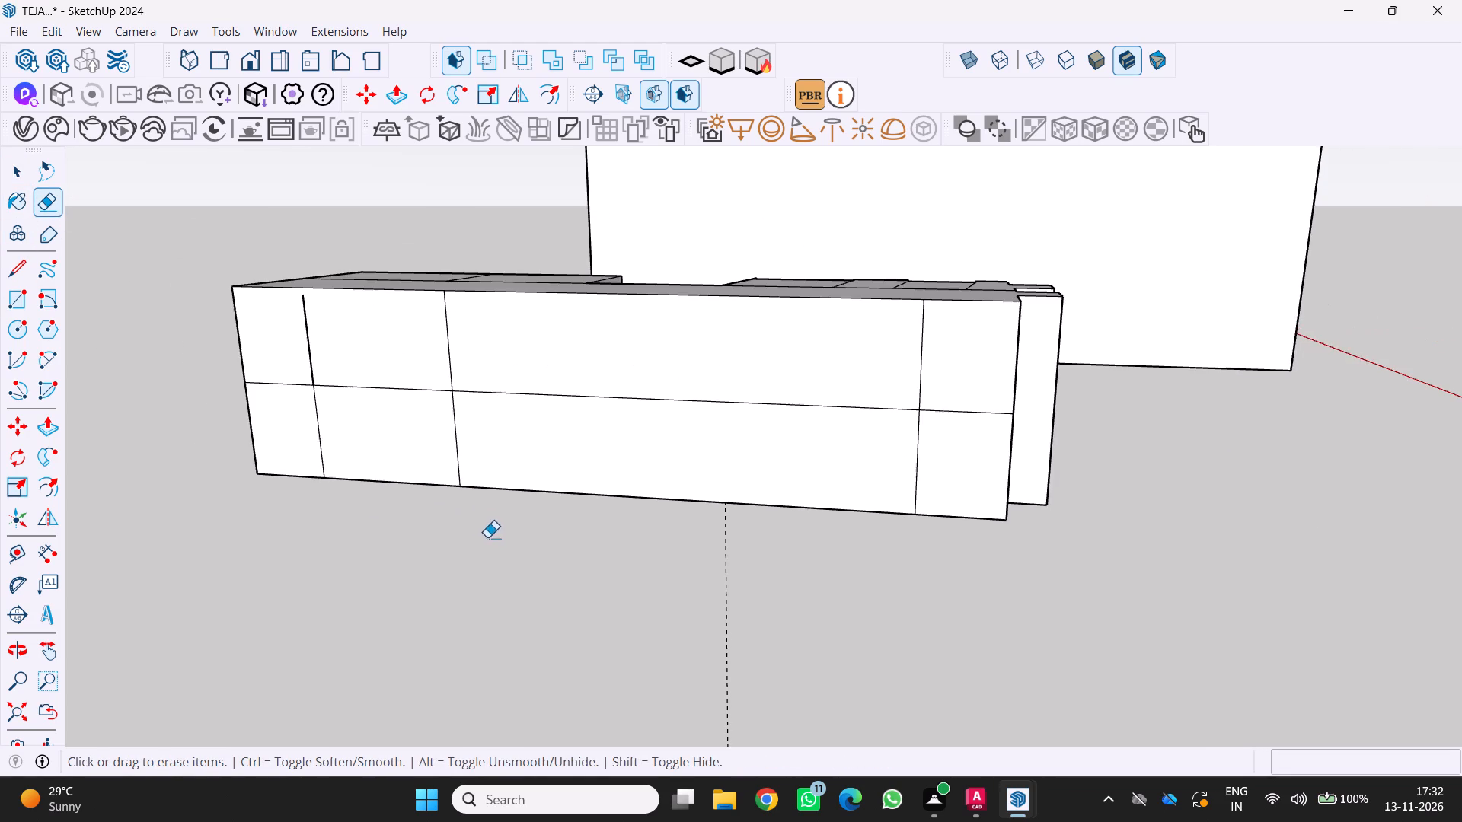
Draw a line of about 4 cm joining the outer vertical line's upper end to the top edge, at the end opposite the recessed strips.
scroll(289, 352, up, 2)
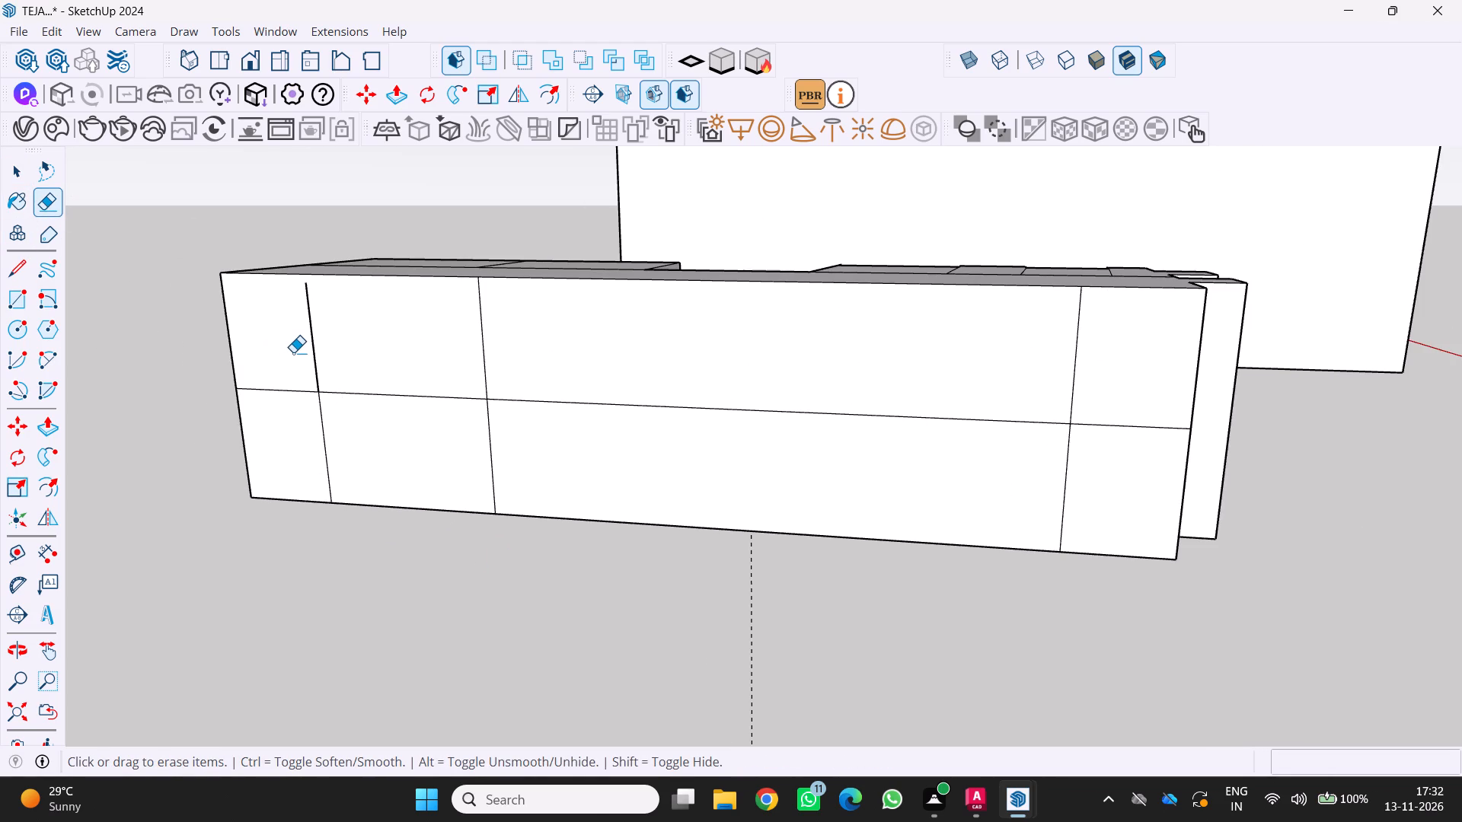
scroll(340, 371, down, 1)
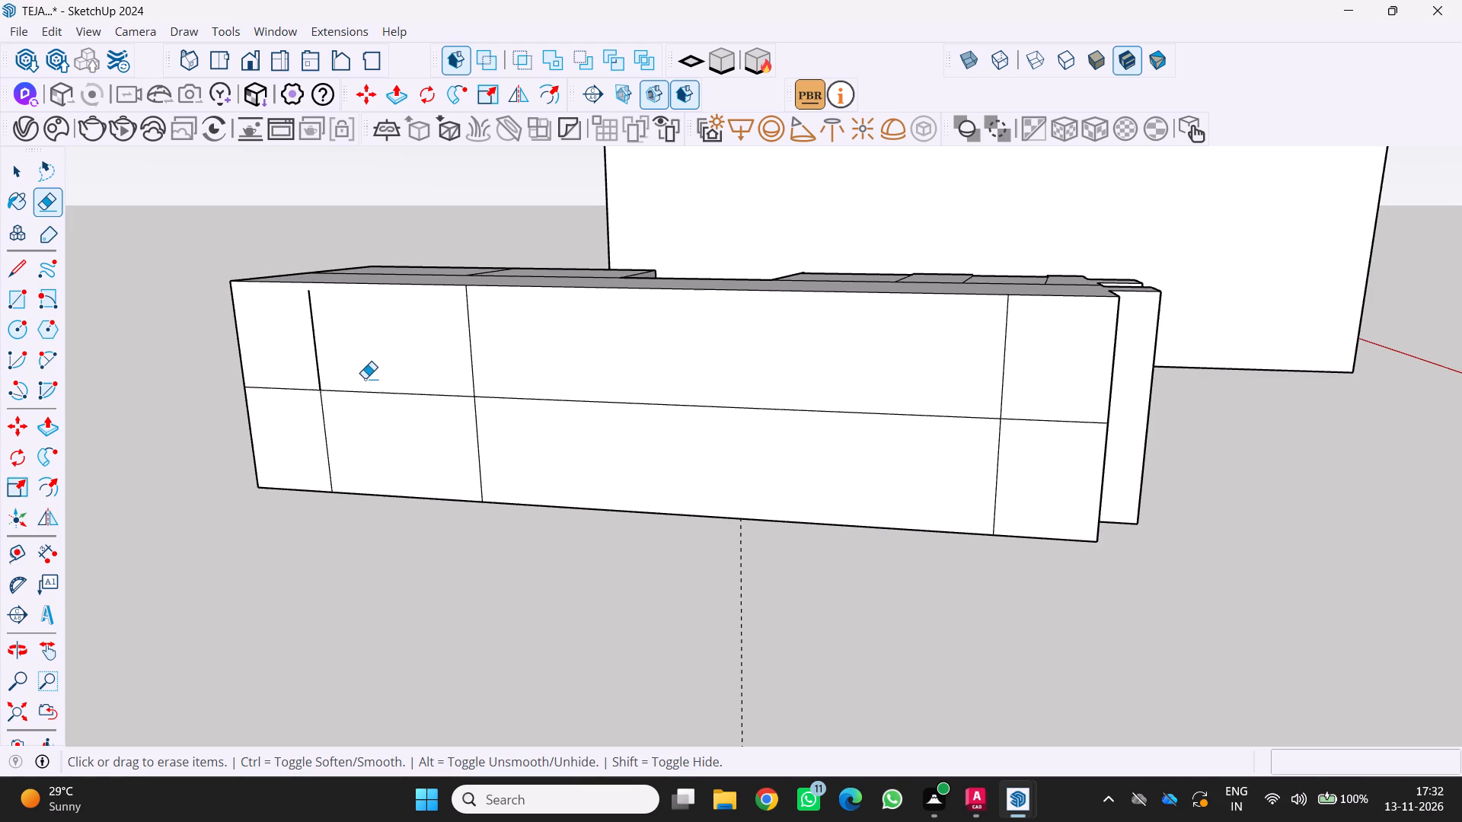
scroll(307, 320, up, 1)
middle_drag(314, 320, 360, 336)
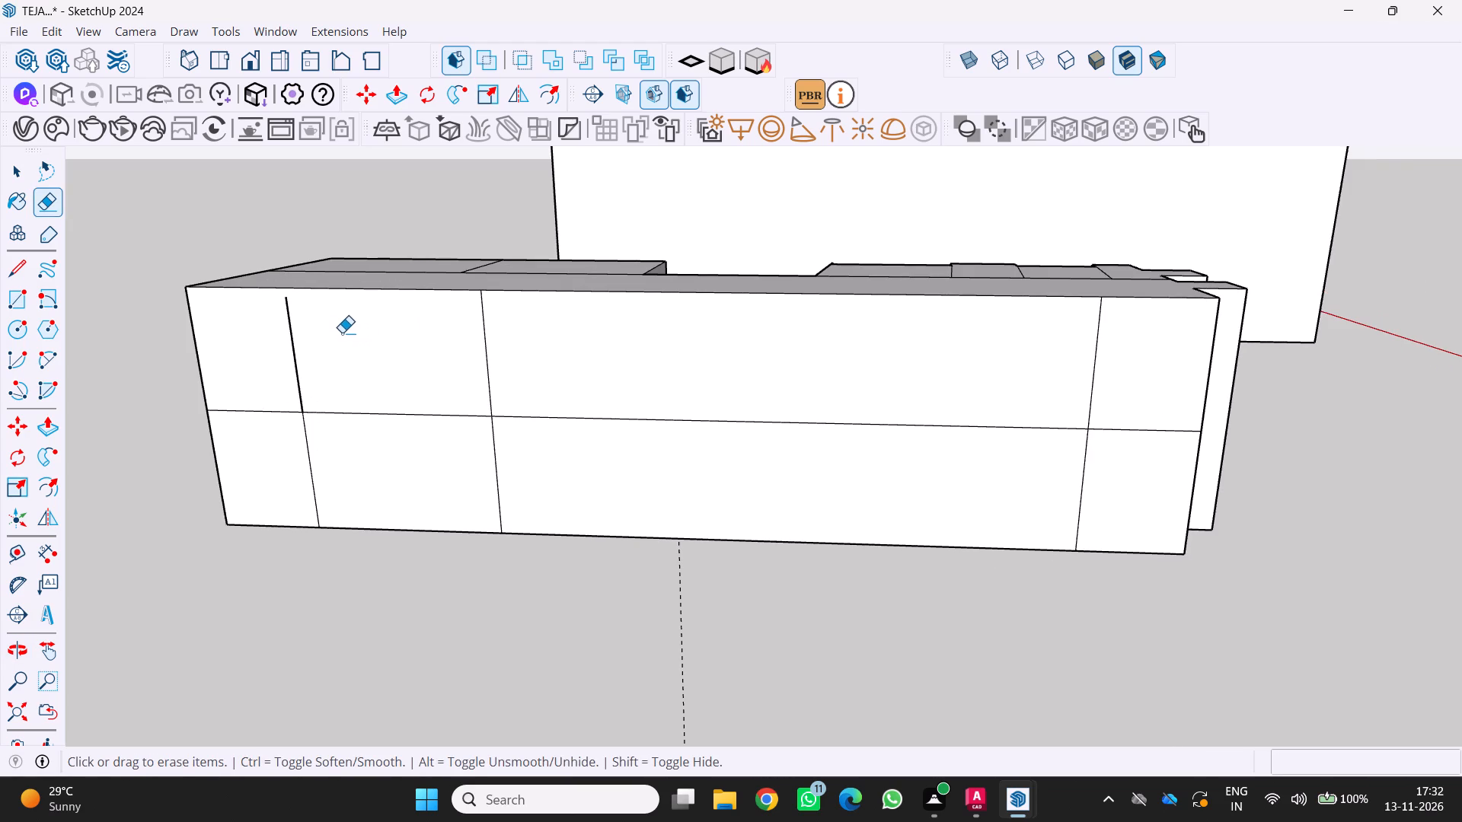
key(l)
scroll(267, 293, up, 3)
click(290, 304)
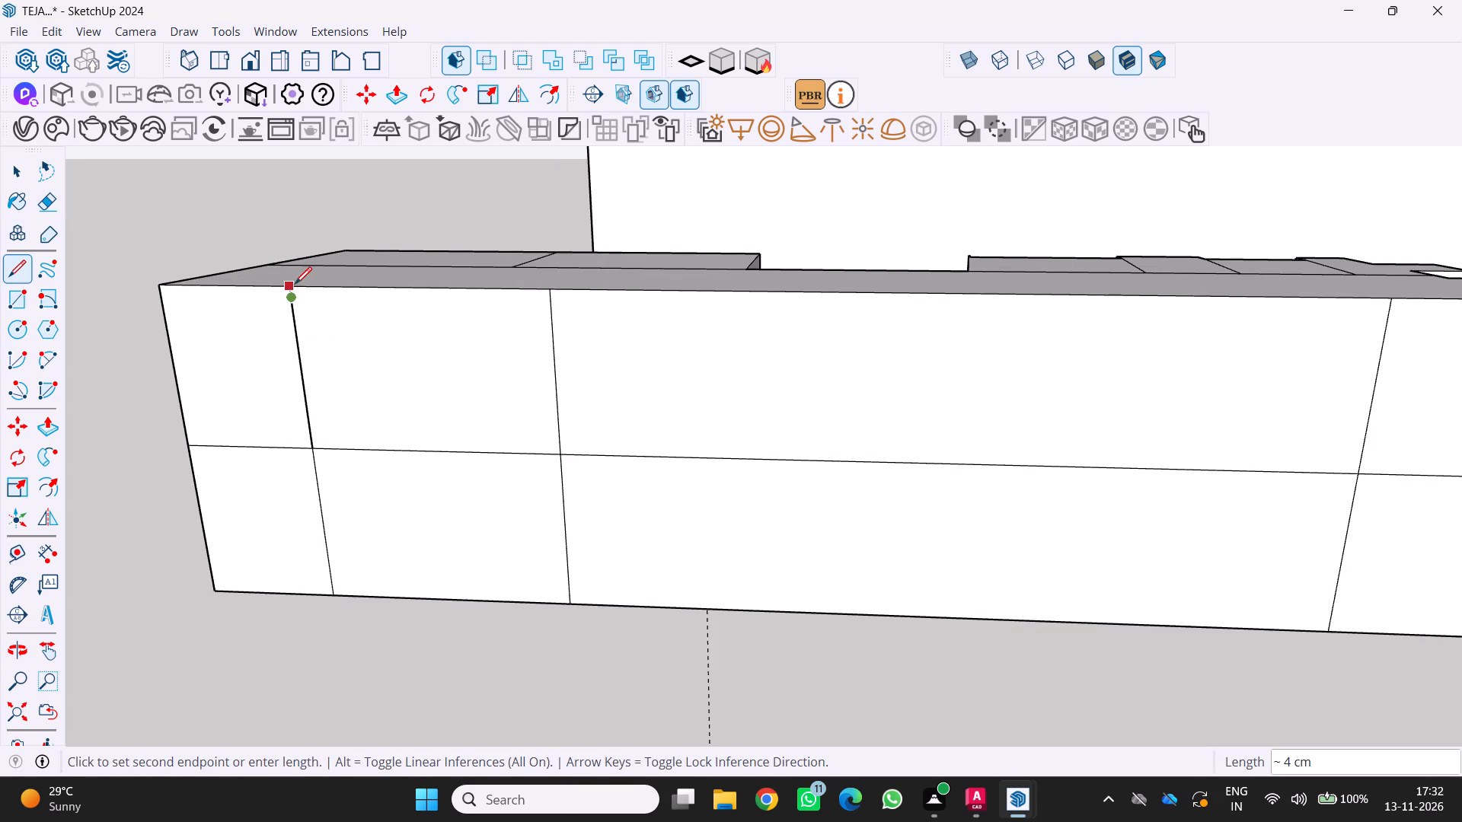
click(295, 284)
key(space)
scroll(308, 315, down, 4)
key(space)
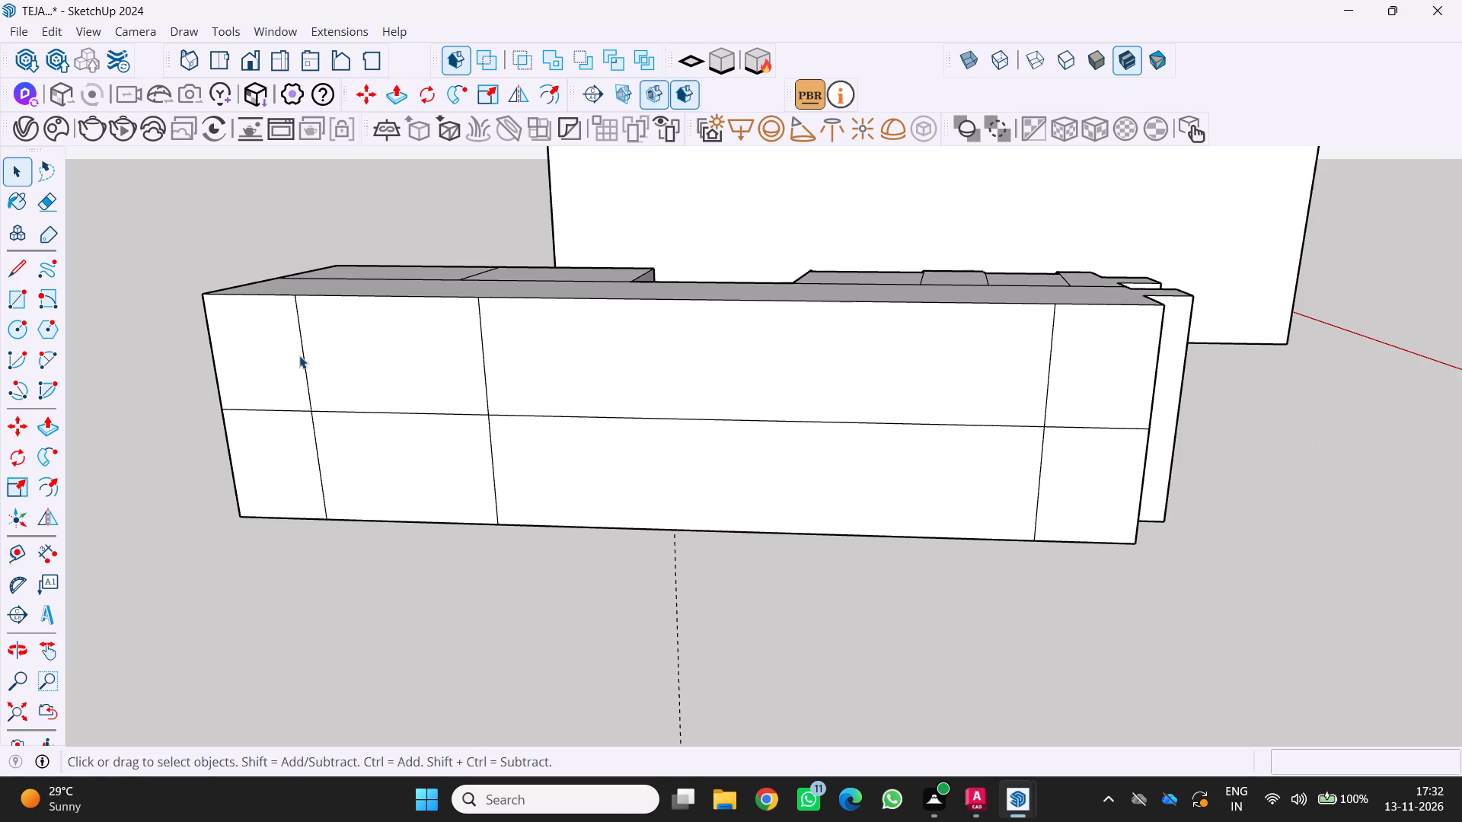
Draw a diagonal of about 294 cm from the inner vertical line's crossing with the horizontal line to the far vertical line's top end.
scroll(366, 373, down, 2)
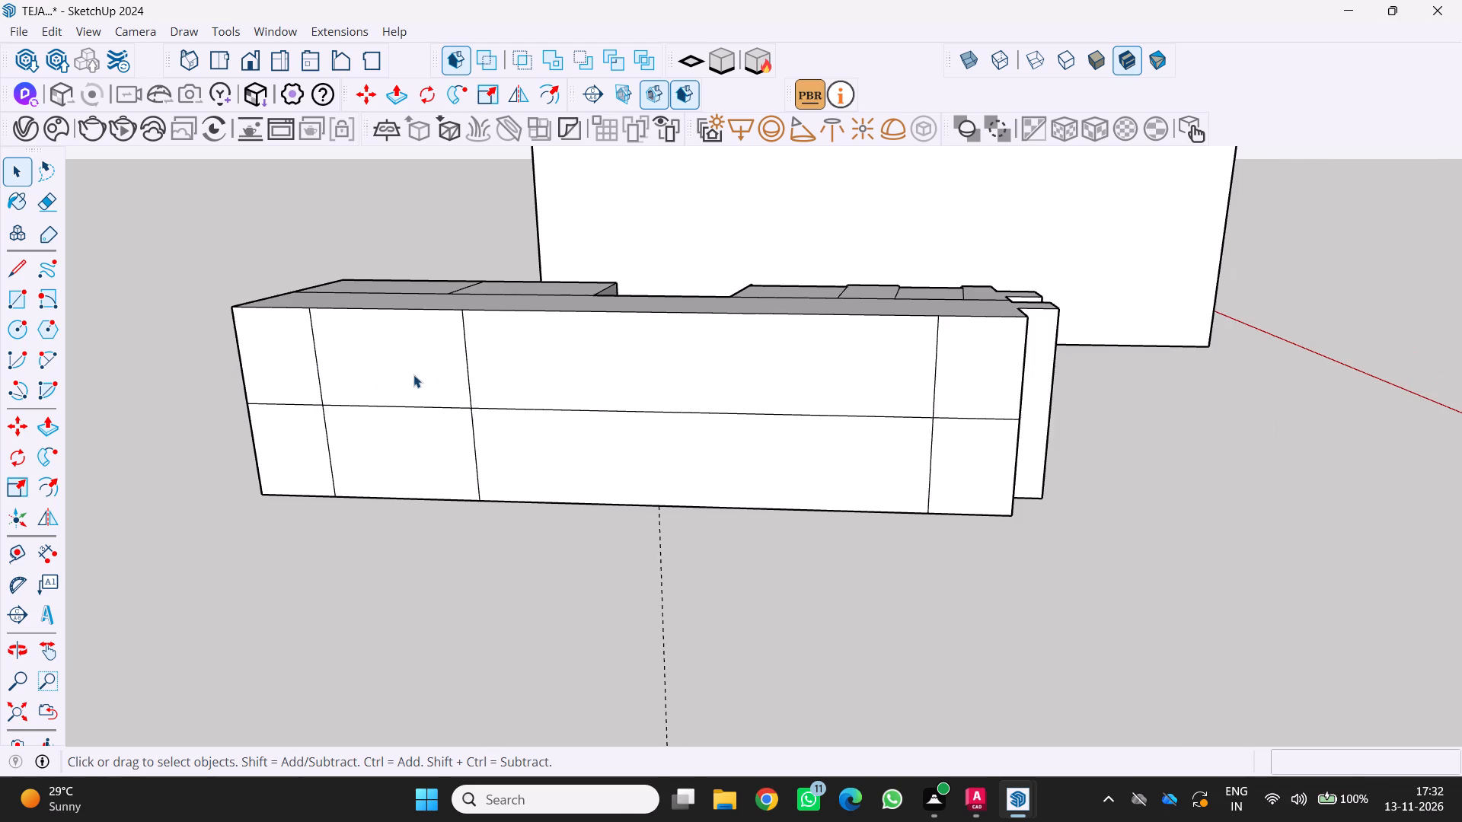
scroll(531, 373, down, 1)
middle_drag(531, 373, 483, 365)
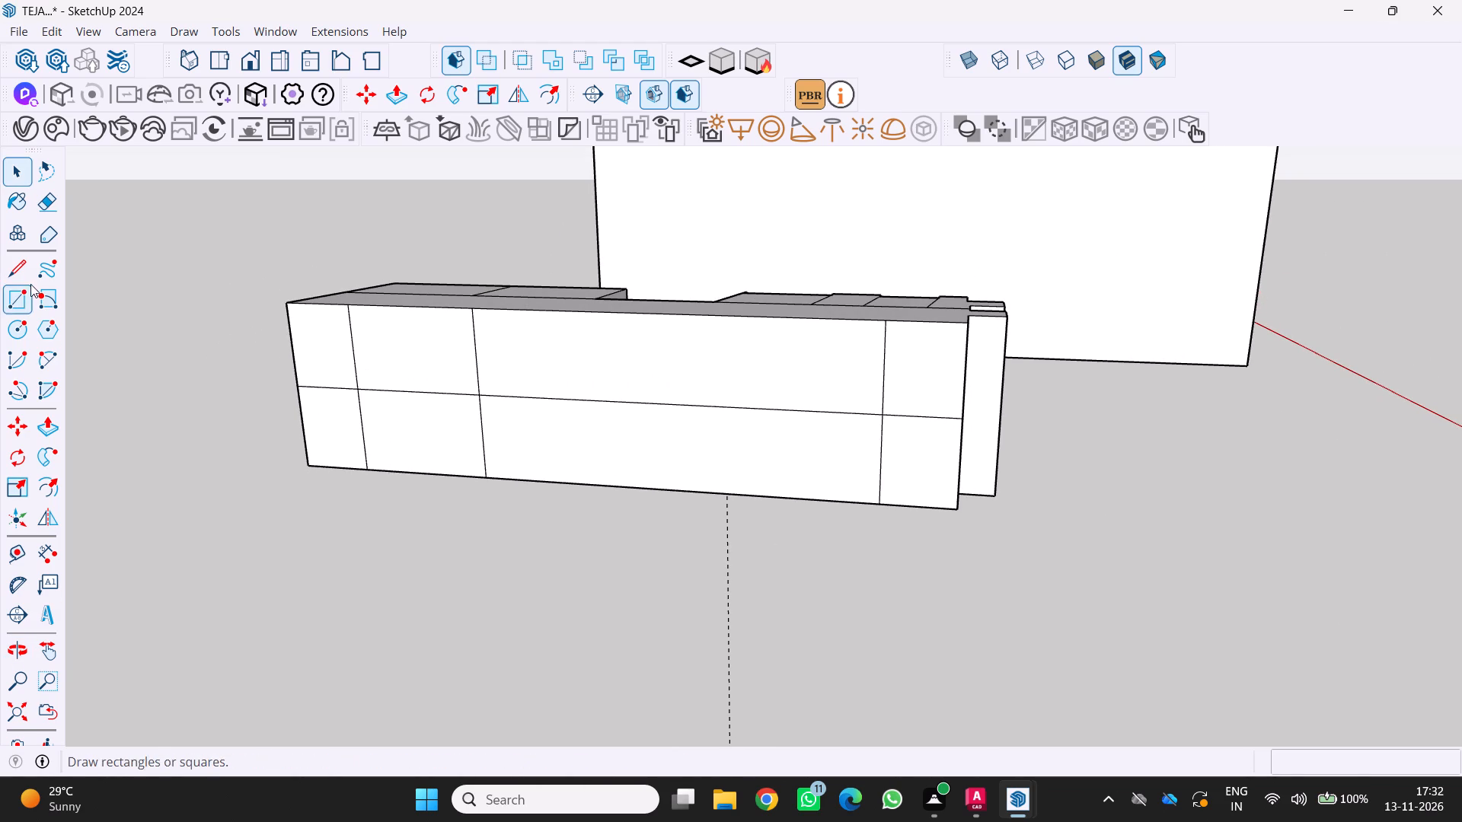
click(24, 272)
click(477, 393)
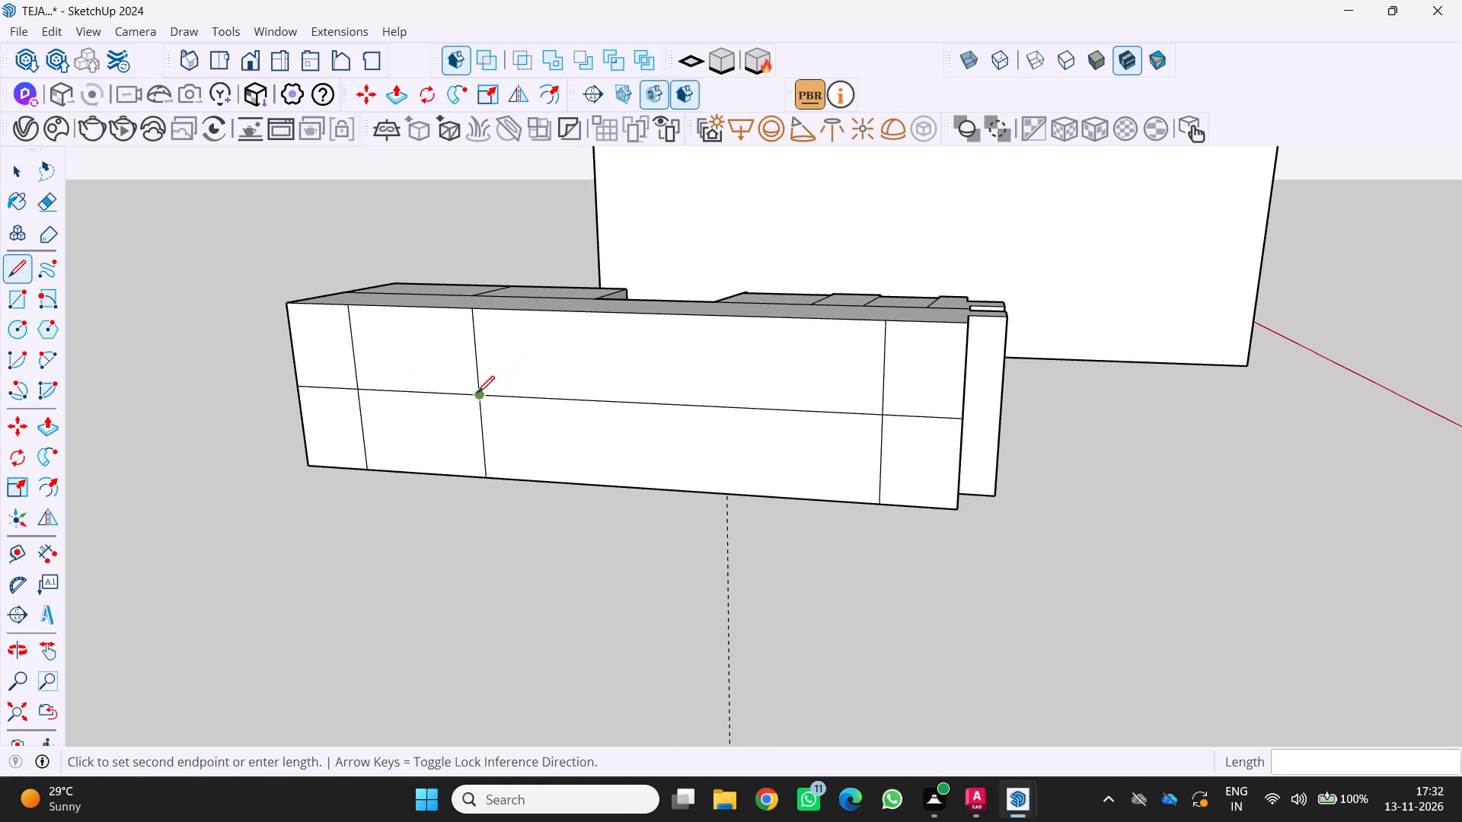
click(886, 323)
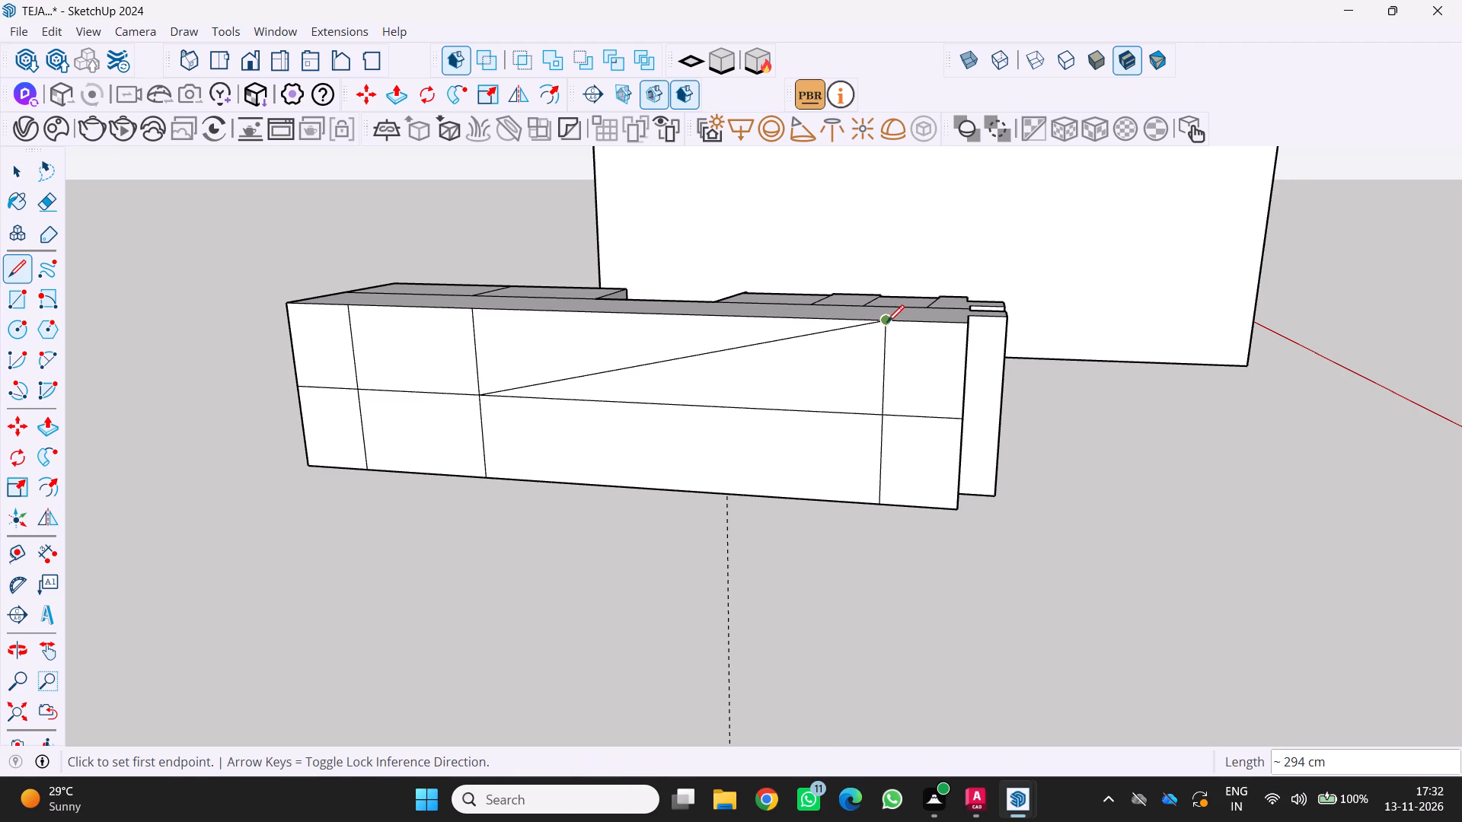
key(space)
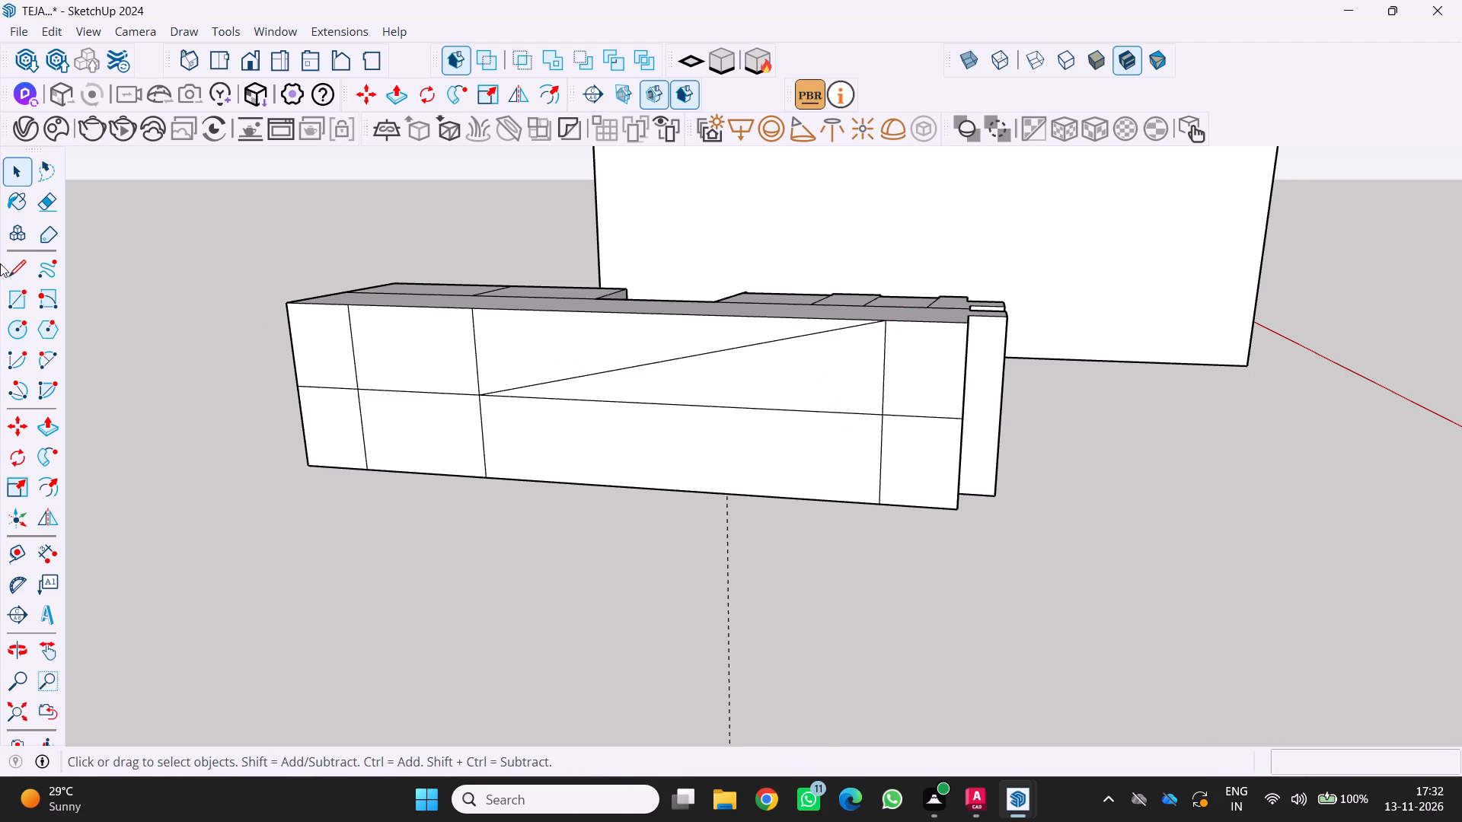
Draw a second diagonal from the same crossing to the bottom end of the vertical line near the recessed strips.
click(11, 264)
scroll(442, 434, up, 2)
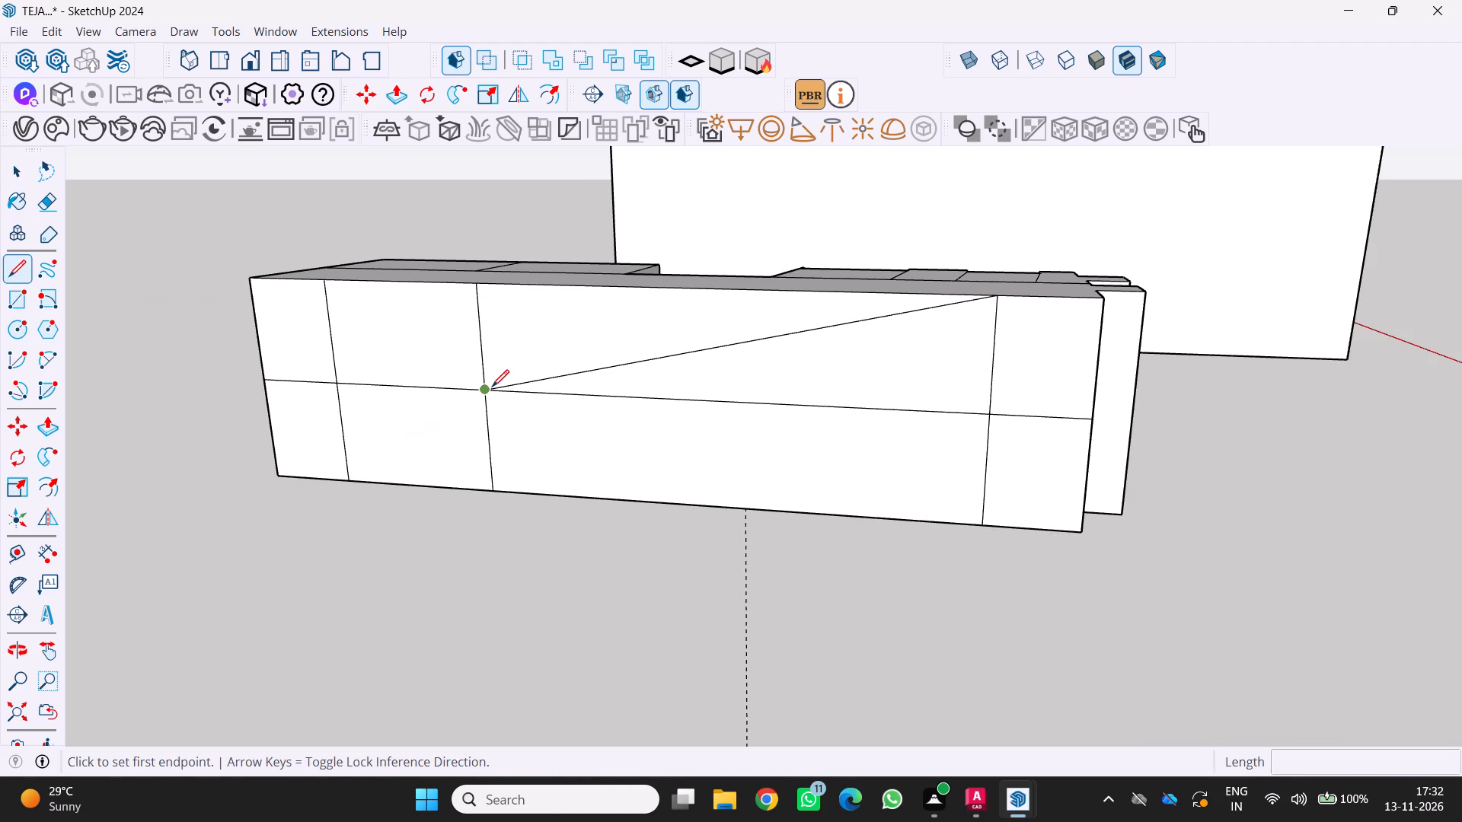
click(488, 388)
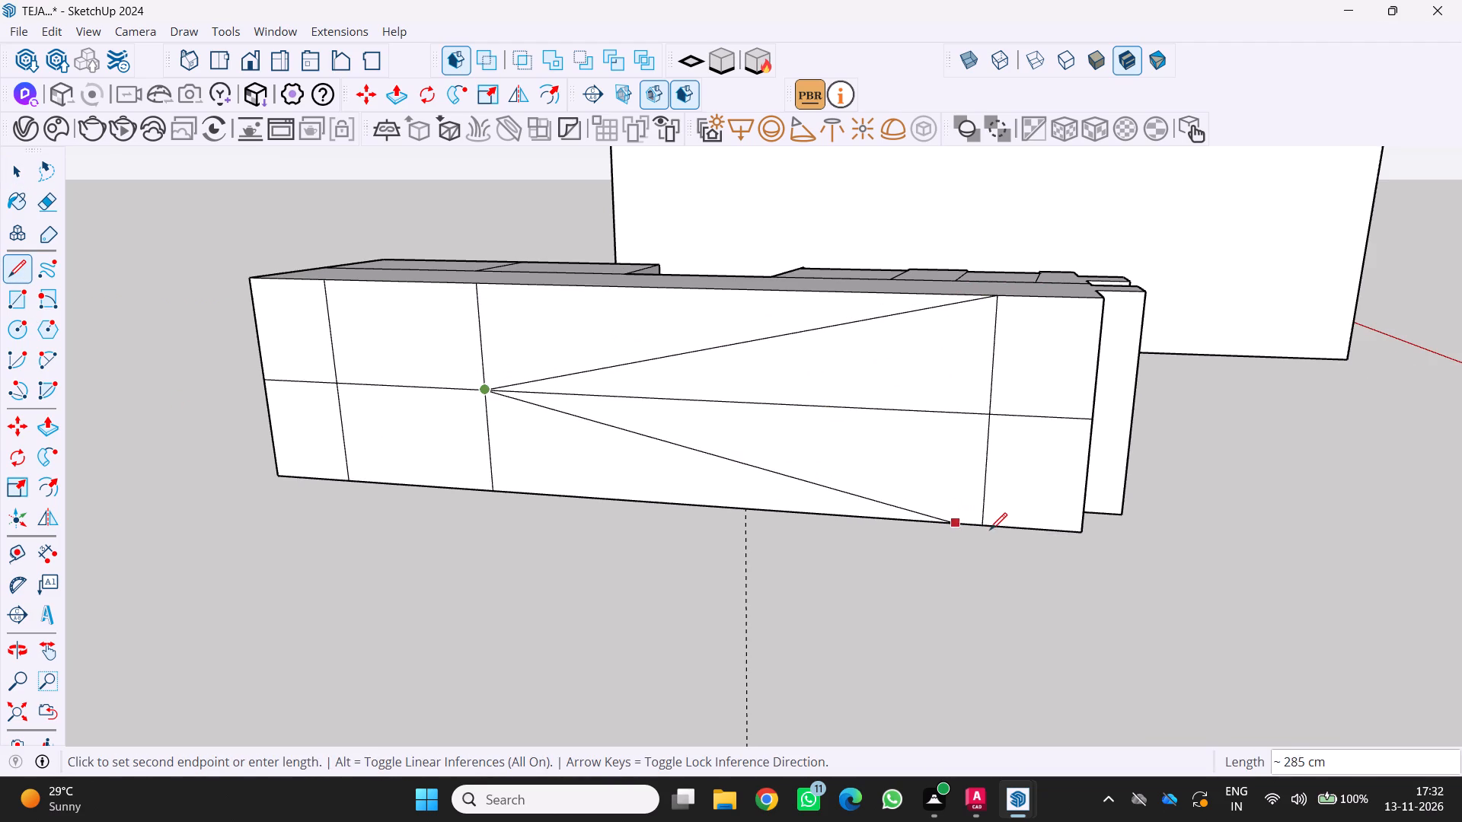
click(982, 529)
key(space)
key(space)
scroll(870, 549, down, 1)
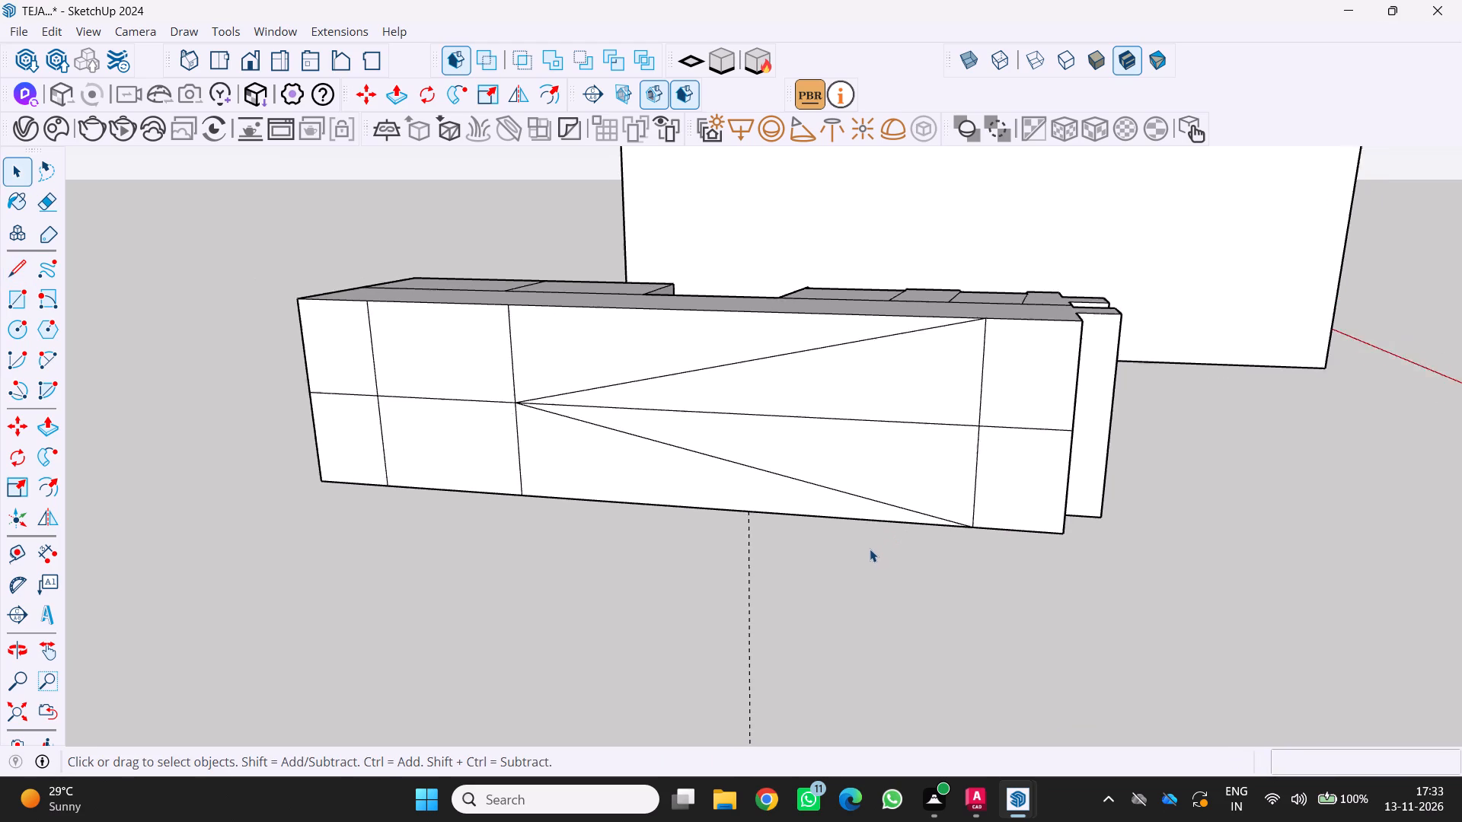
Recess the triangular face between the upper diagonal and the horizontal line using Push/Pull.
scroll(870, 549, down, 3)
middle_drag(892, 499, 859, 471)
middle_click(858, 471)
scroll(857, 471, down, 1)
key(p)
scroll(884, 460, up, 2)
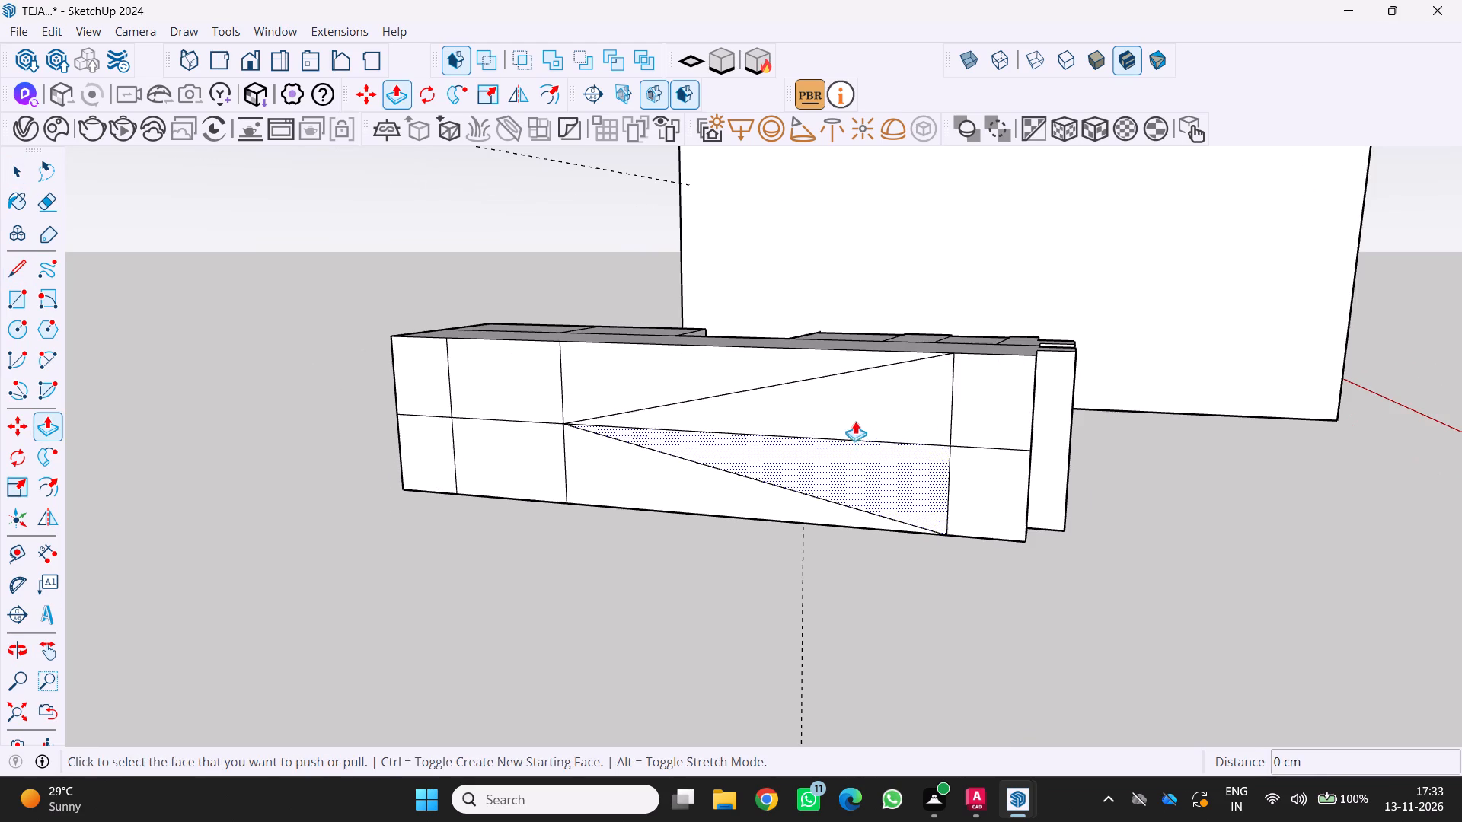
drag(839, 412, 857, 410)
Recess the triangular face between the lower diagonal and the bottom edge by about 33 cm.
scroll(760, 419, up, 1)
drag(672, 489, 697, 467)
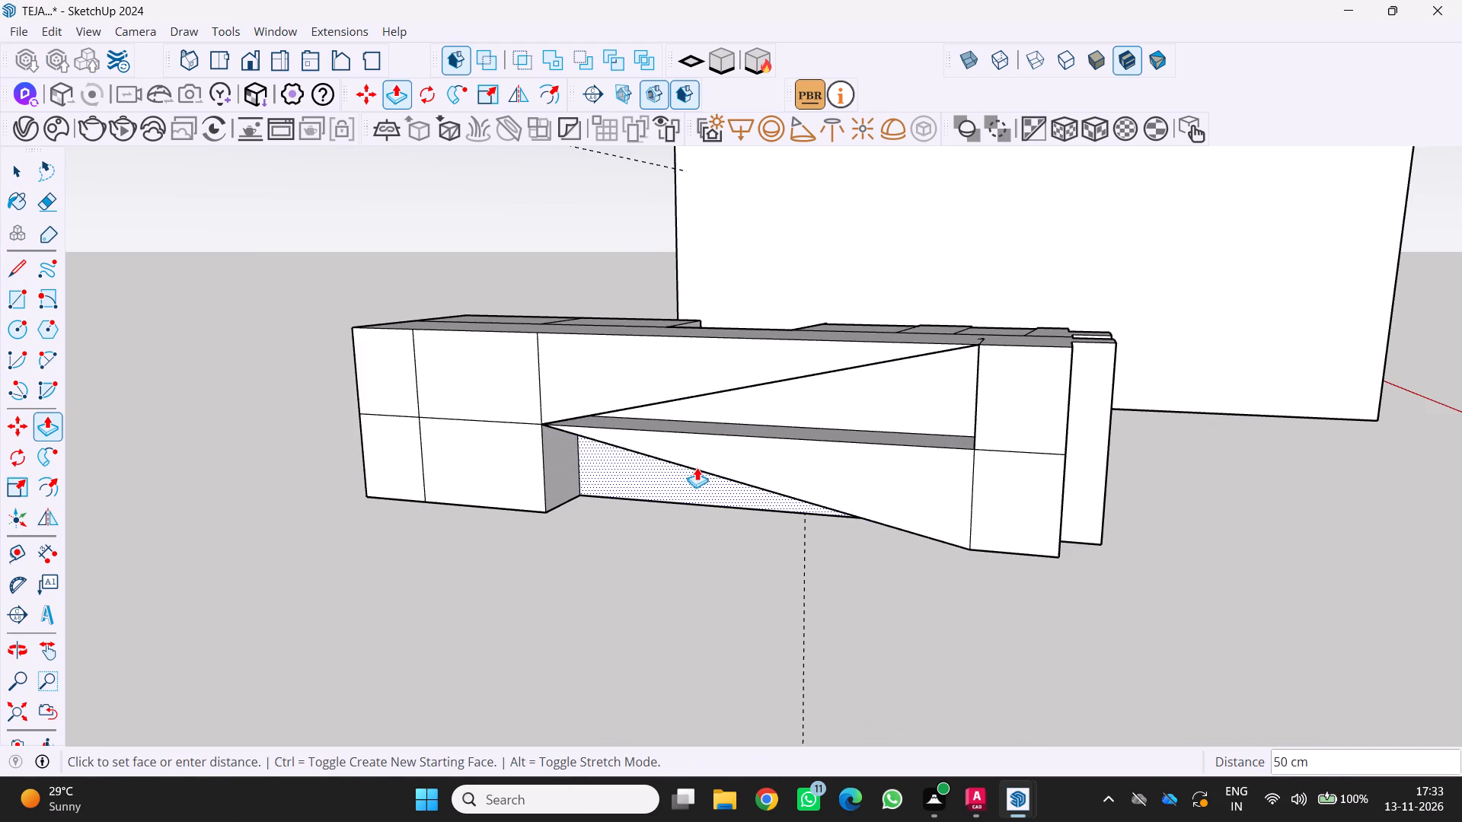
drag(697, 467, 690, 478)
Recess the upper panel between the two vertical lines by about 49 cm, near the end opposite the recessed strips.
middle_drag(678, 479, 812, 375)
scroll(780, 403, up, 1)
middle_click(813, 374)
middle_drag(600, 503, 740, 486)
middle_click(740, 486)
scroll(740, 486, down, 2)
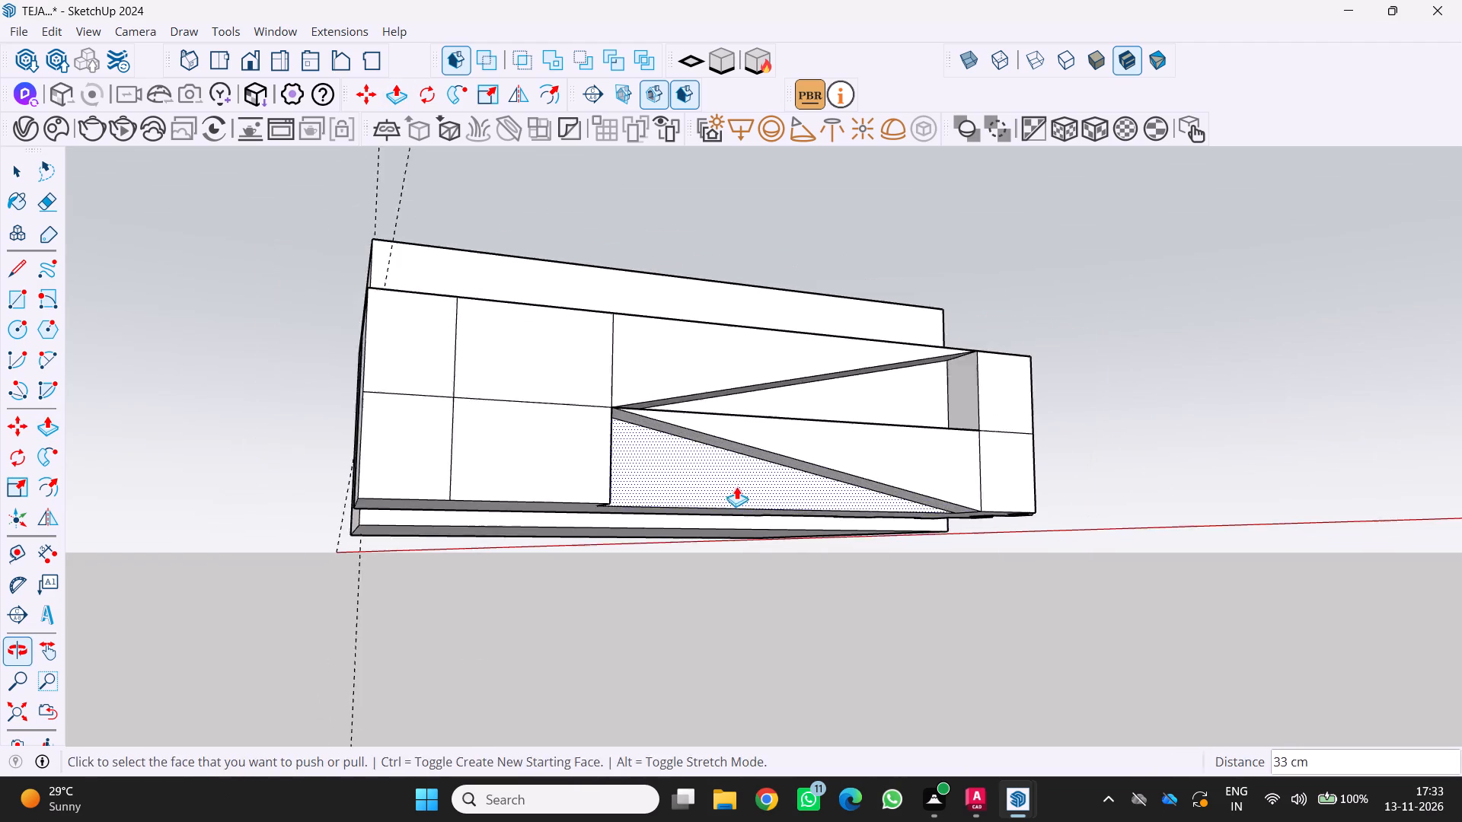
scroll(736, 486, down, 1)
middle_drag(713, 488, 574, 553)
scroll(534, 462, up, 3)
drag(512, 416, 525, 397)
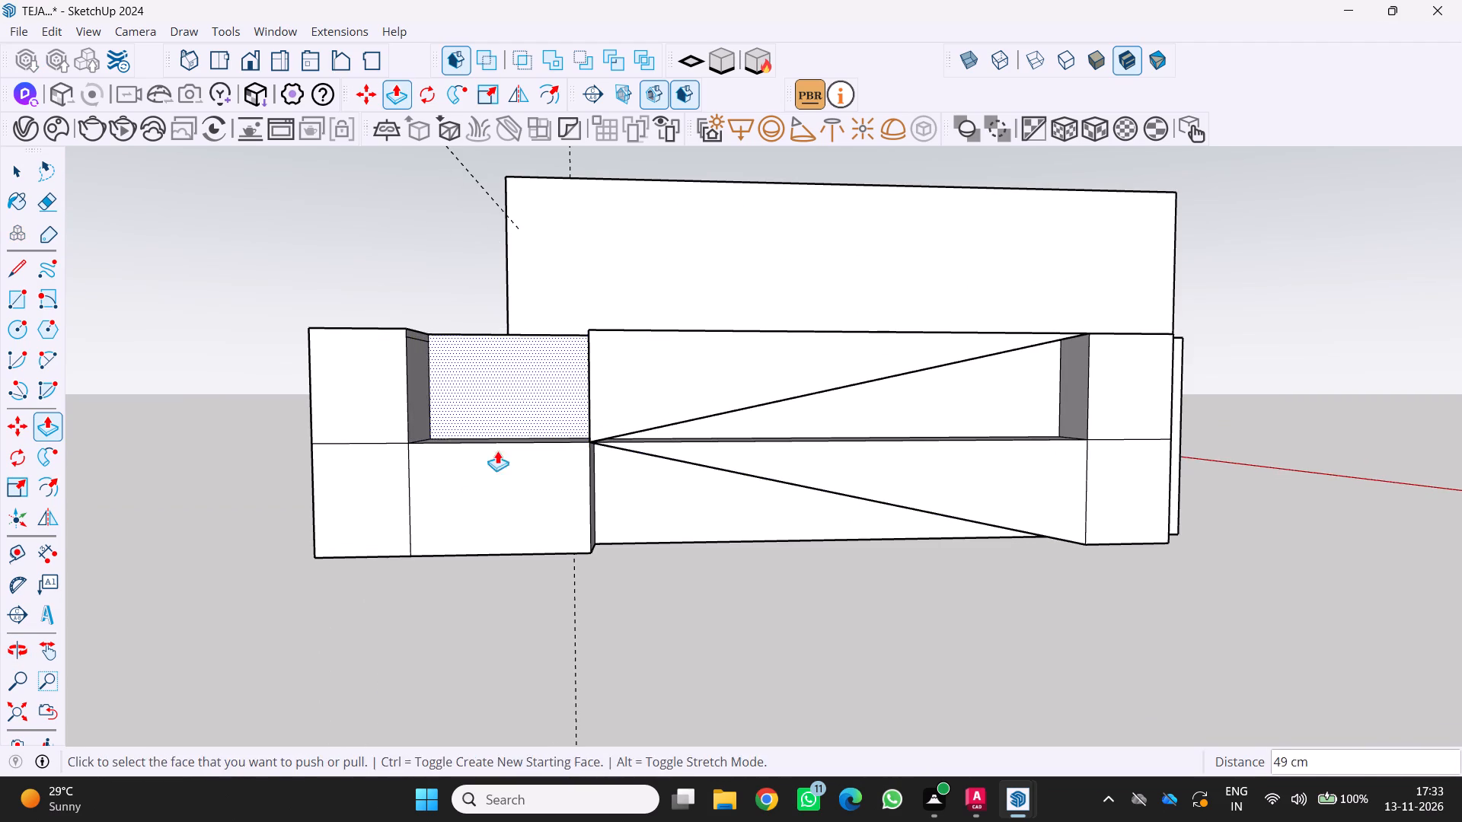
Recess the lower outermost panel by about 51 cm at the end opposite the recessed strips.
middle_drag(477, 489, 514, 540)
drag(372, 550, 388, 524)
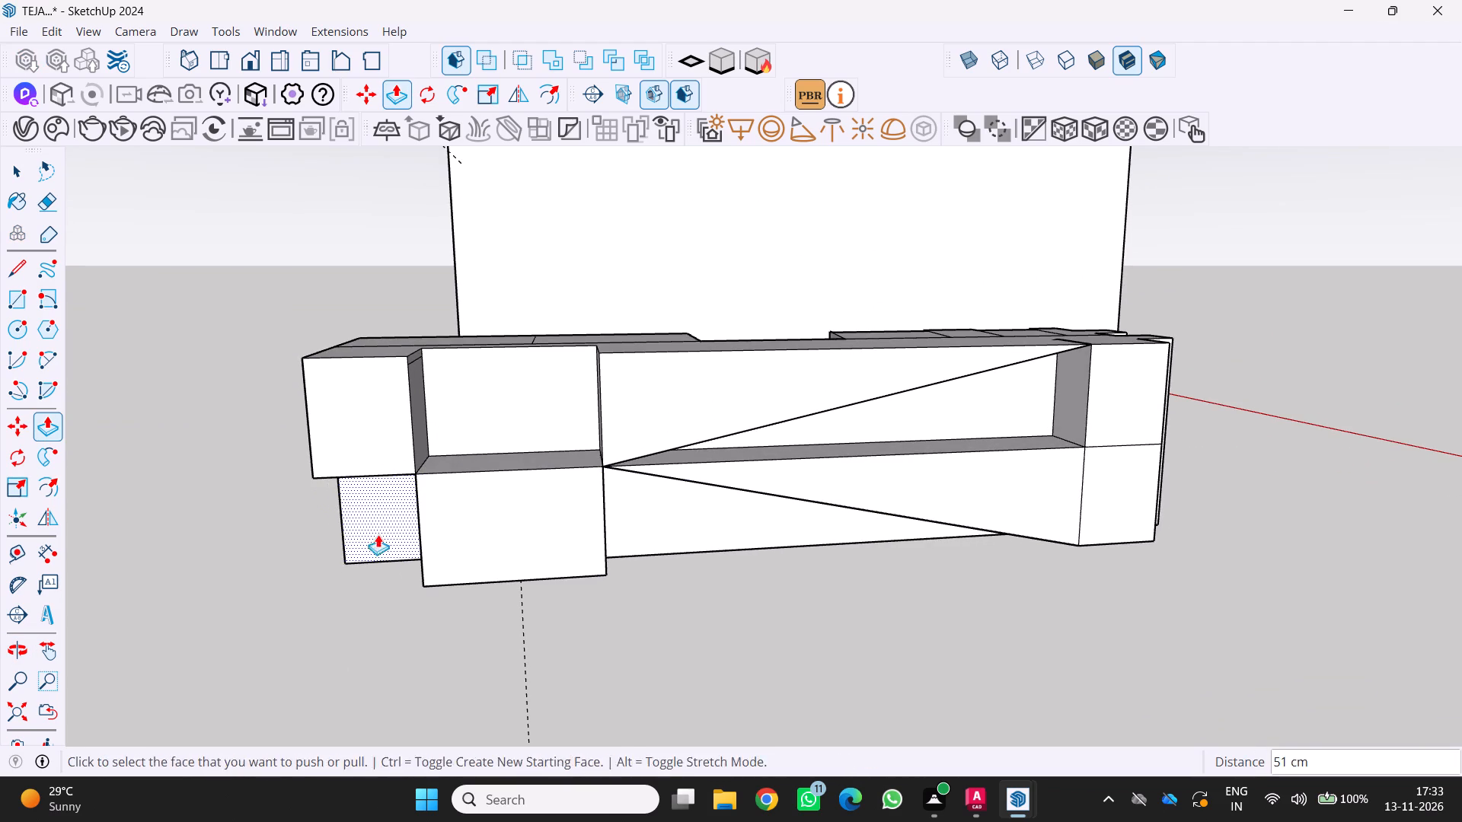
Push down the outermost rear section of the box's top at the end opposite the recessed strips.
middle_drag(378, 540, 542, 533)
middle_click(542, 532)
scroll(545, 532, down, 8)
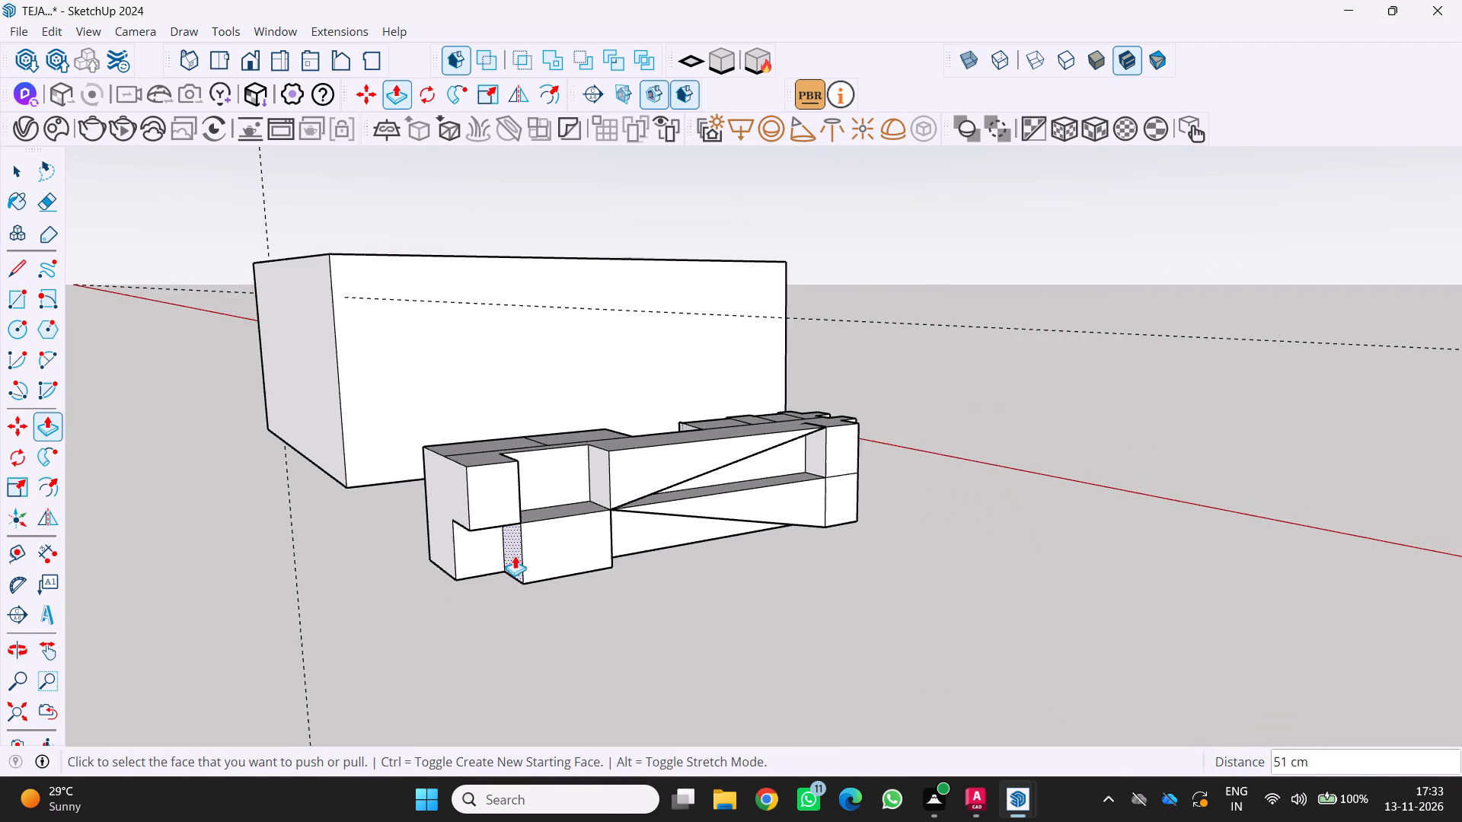
middle_drag(515, 556, 314, 629)
scroll(522, 432, up, 2)
middle_drag(522, 432, 678, 484)
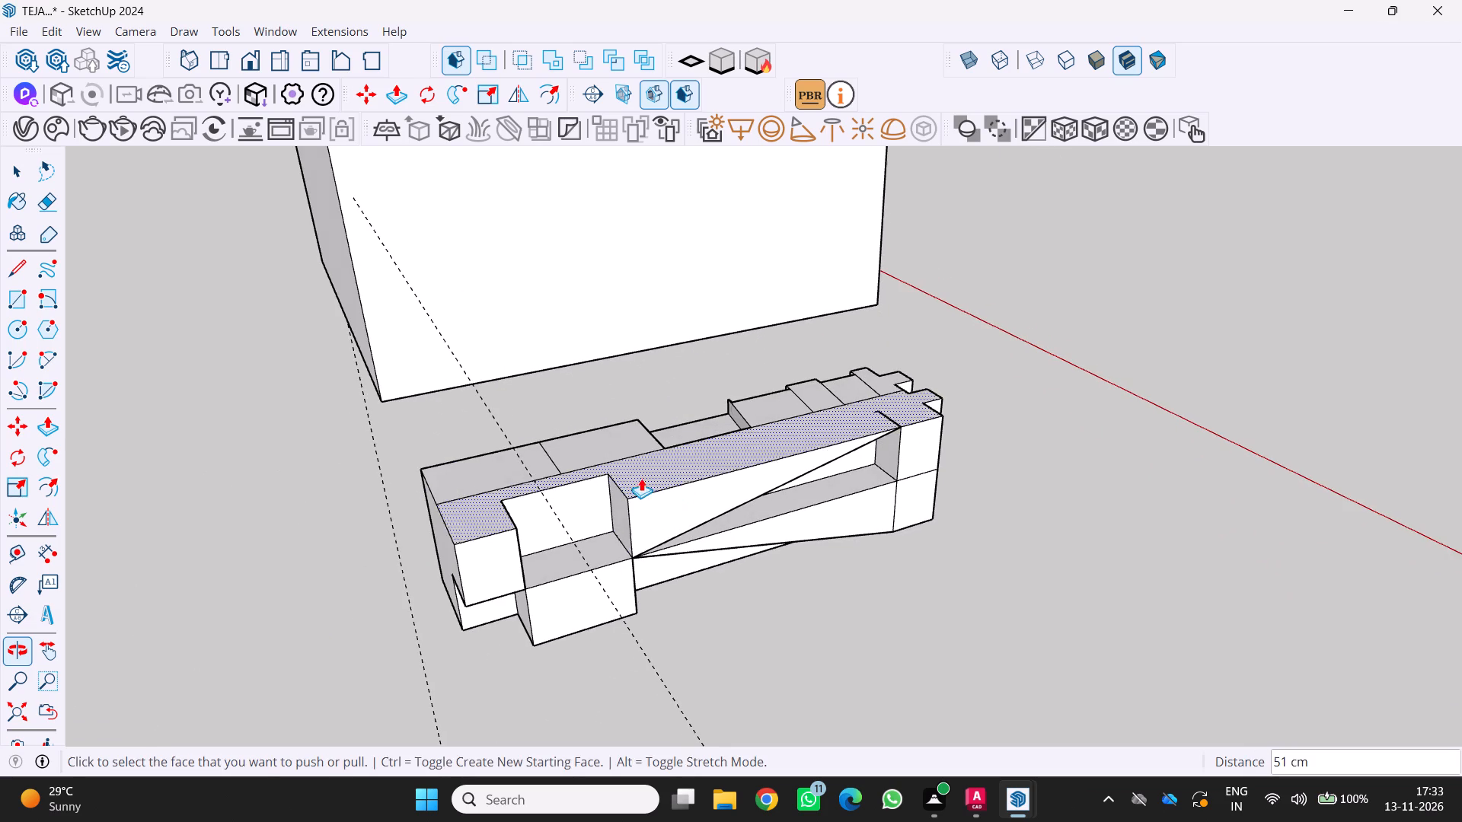
drag(478, 457, 476, 483)
Push the notched end face opposite the recessed strips inward by about 25 cm.
middle_drag(406, 559, 584, 526)
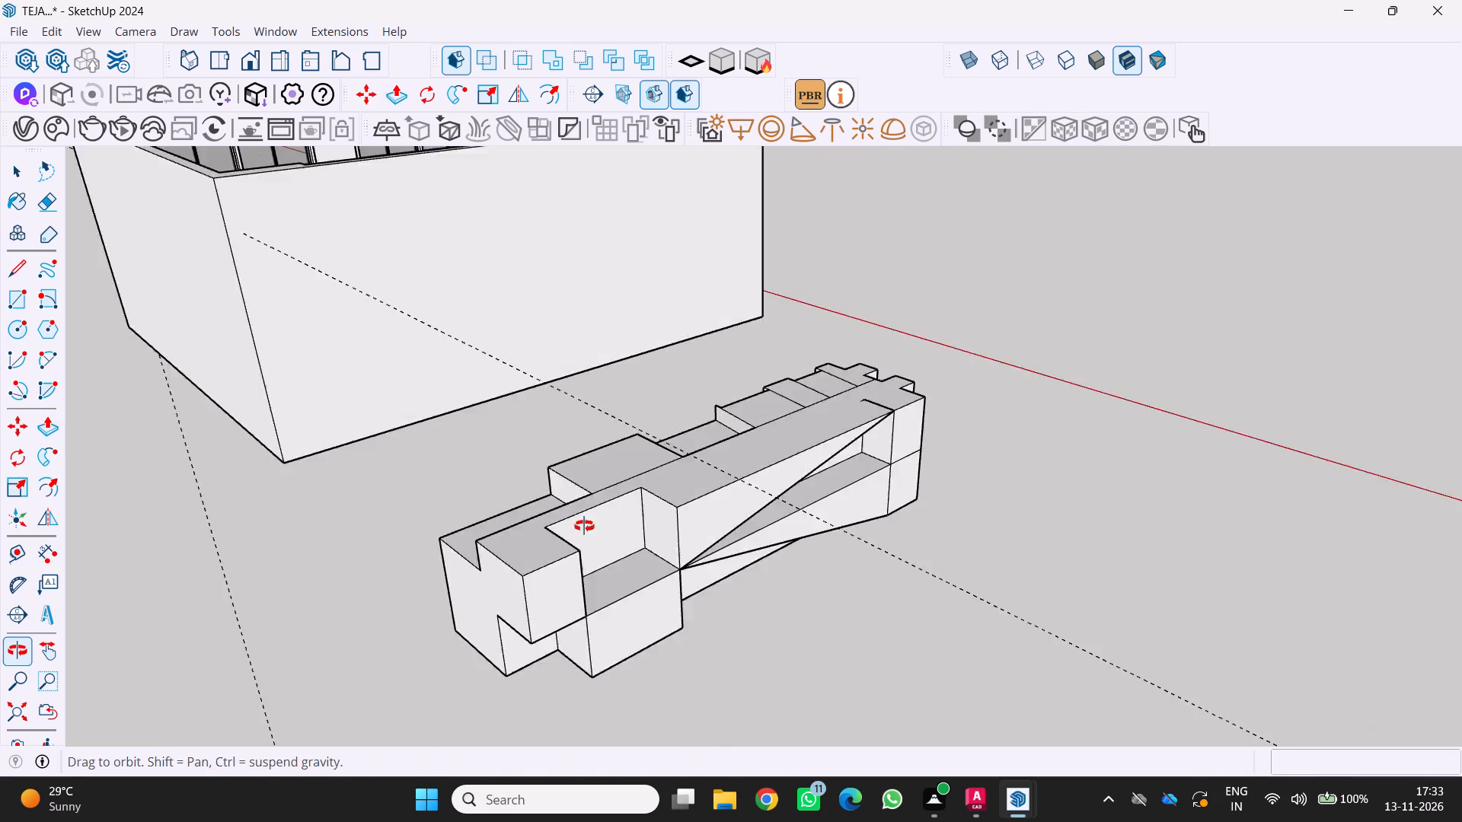
middle_drag(584, 526, 663, 494)
scroll(663, 494, up, 1)
middle_click(663, 494)
drag(584, 603, 605, 589)
Examine the recesses and notches of the box from its end and along its long side.
scroll(548, 607, down, 4)
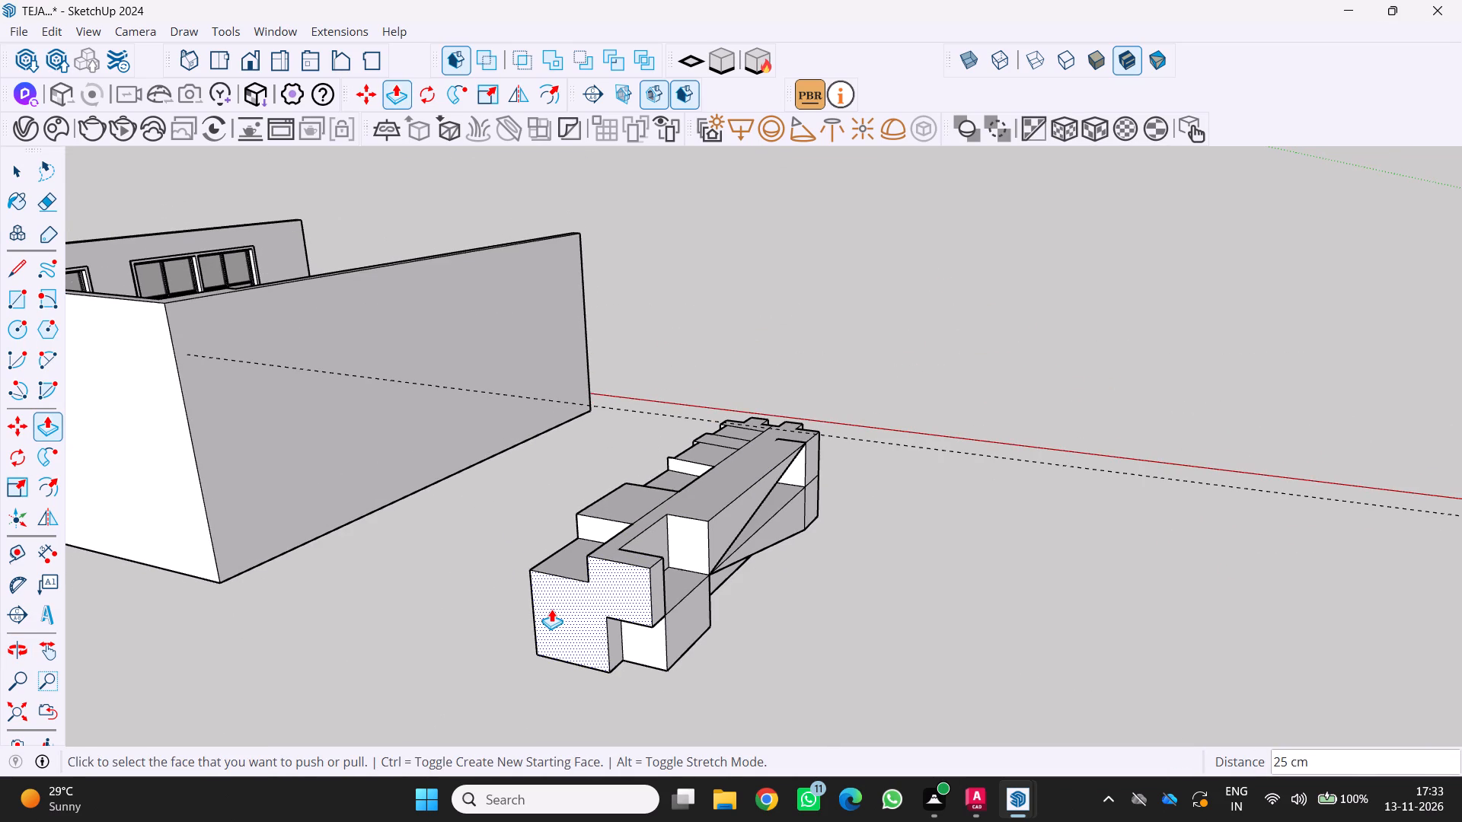
middle_drag(551, 609, 371, 651)
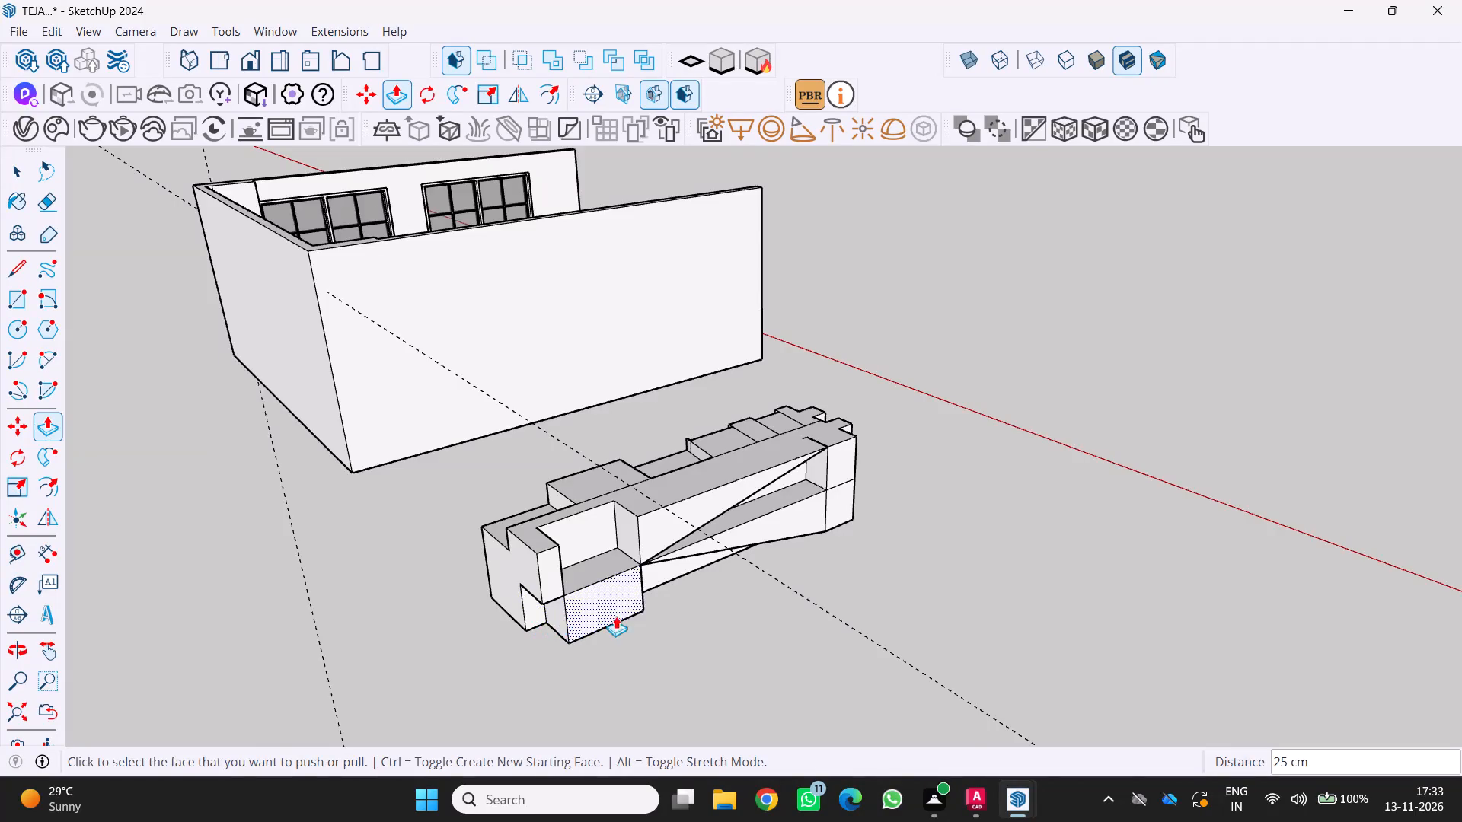
scroll(650, 614, down, 2)
middle_drag(650, 614, 554, 597)
middle_drag(588, 586, 500, 603)
scroll(667, 495, up, 2)
middle_drag(666, 495, 585, 541)
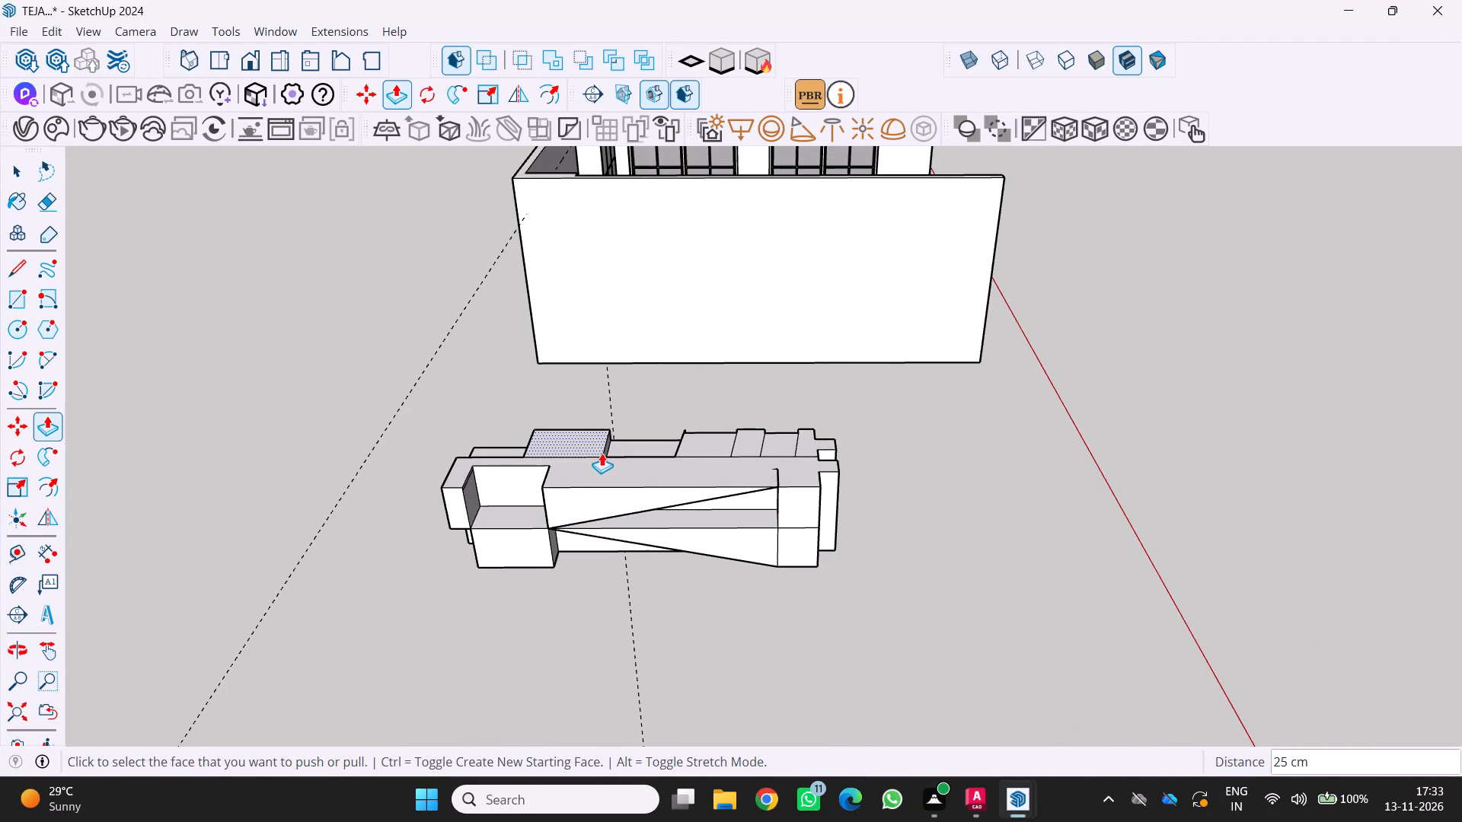
scroll(602, 453, up, 1)
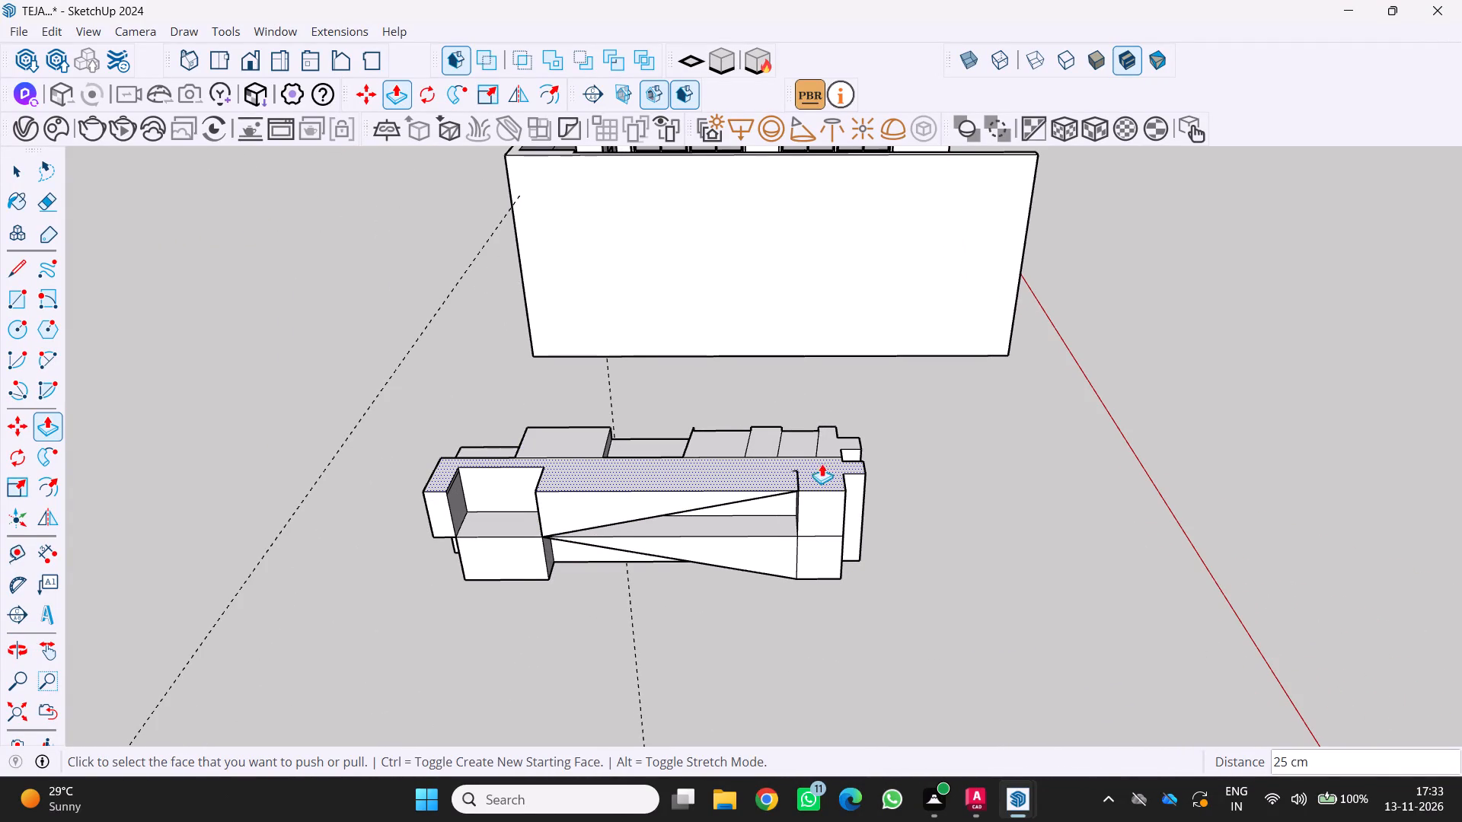
scroll(832, 464, up, 1)
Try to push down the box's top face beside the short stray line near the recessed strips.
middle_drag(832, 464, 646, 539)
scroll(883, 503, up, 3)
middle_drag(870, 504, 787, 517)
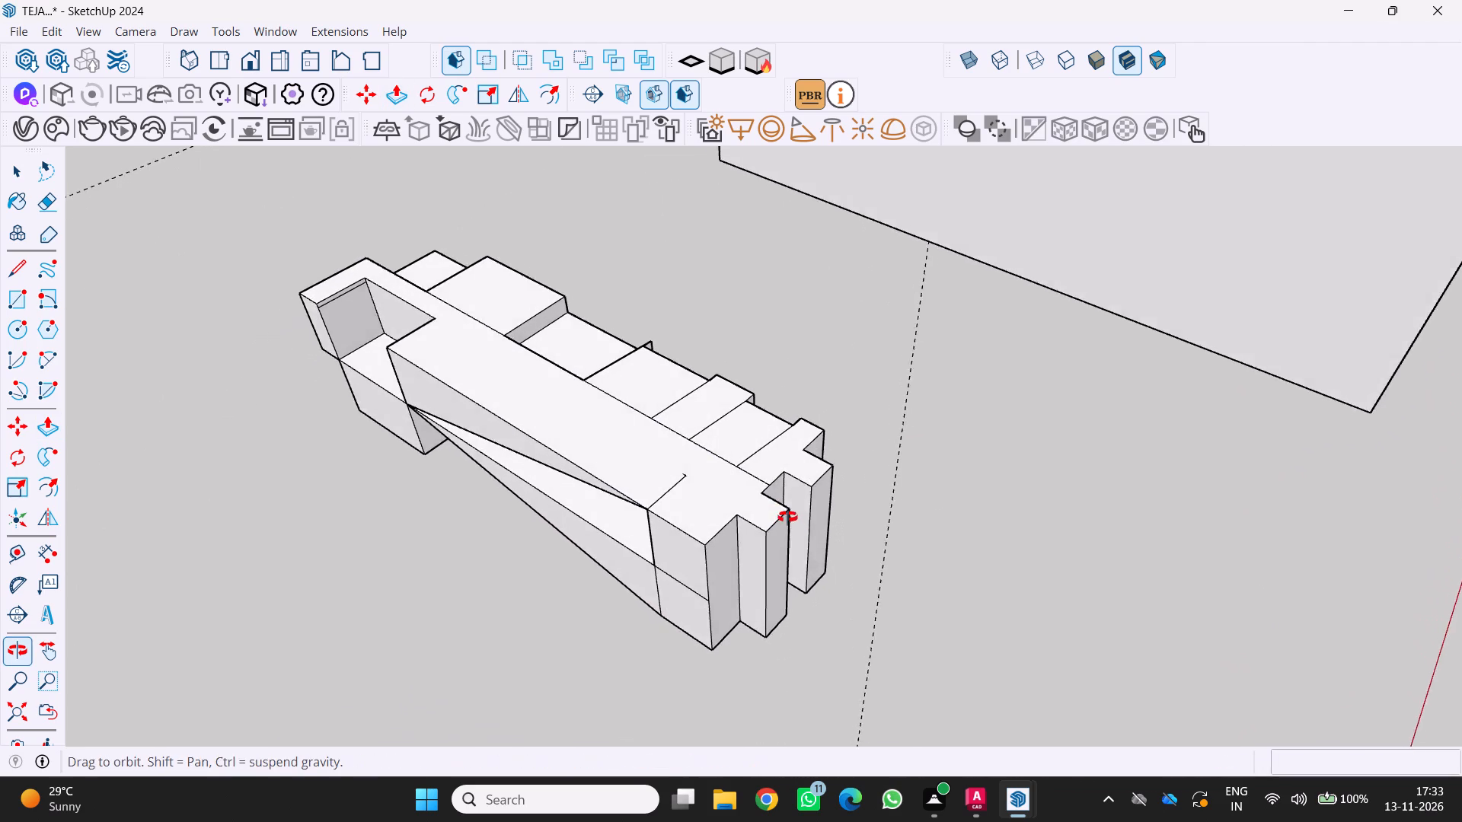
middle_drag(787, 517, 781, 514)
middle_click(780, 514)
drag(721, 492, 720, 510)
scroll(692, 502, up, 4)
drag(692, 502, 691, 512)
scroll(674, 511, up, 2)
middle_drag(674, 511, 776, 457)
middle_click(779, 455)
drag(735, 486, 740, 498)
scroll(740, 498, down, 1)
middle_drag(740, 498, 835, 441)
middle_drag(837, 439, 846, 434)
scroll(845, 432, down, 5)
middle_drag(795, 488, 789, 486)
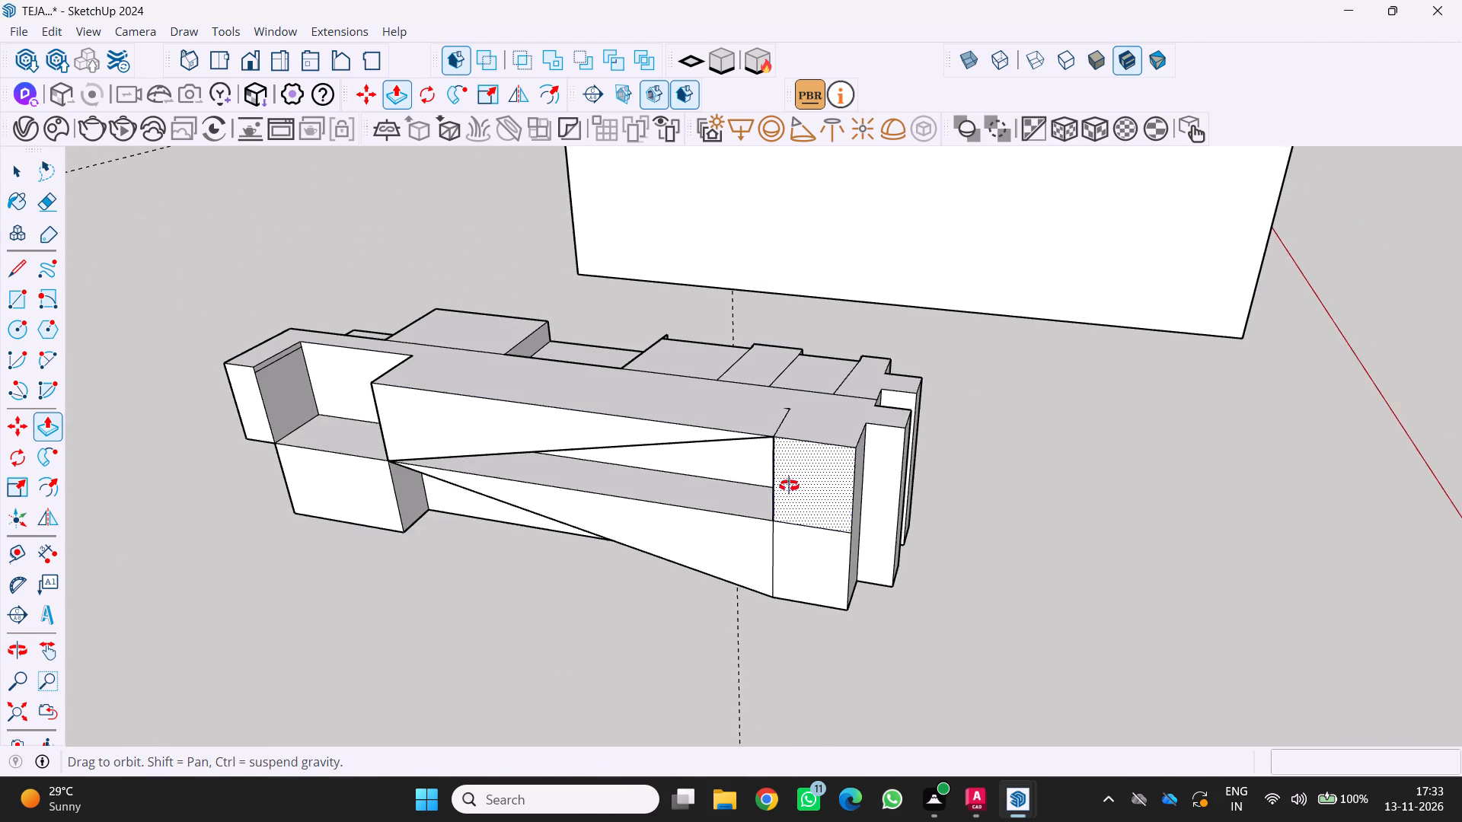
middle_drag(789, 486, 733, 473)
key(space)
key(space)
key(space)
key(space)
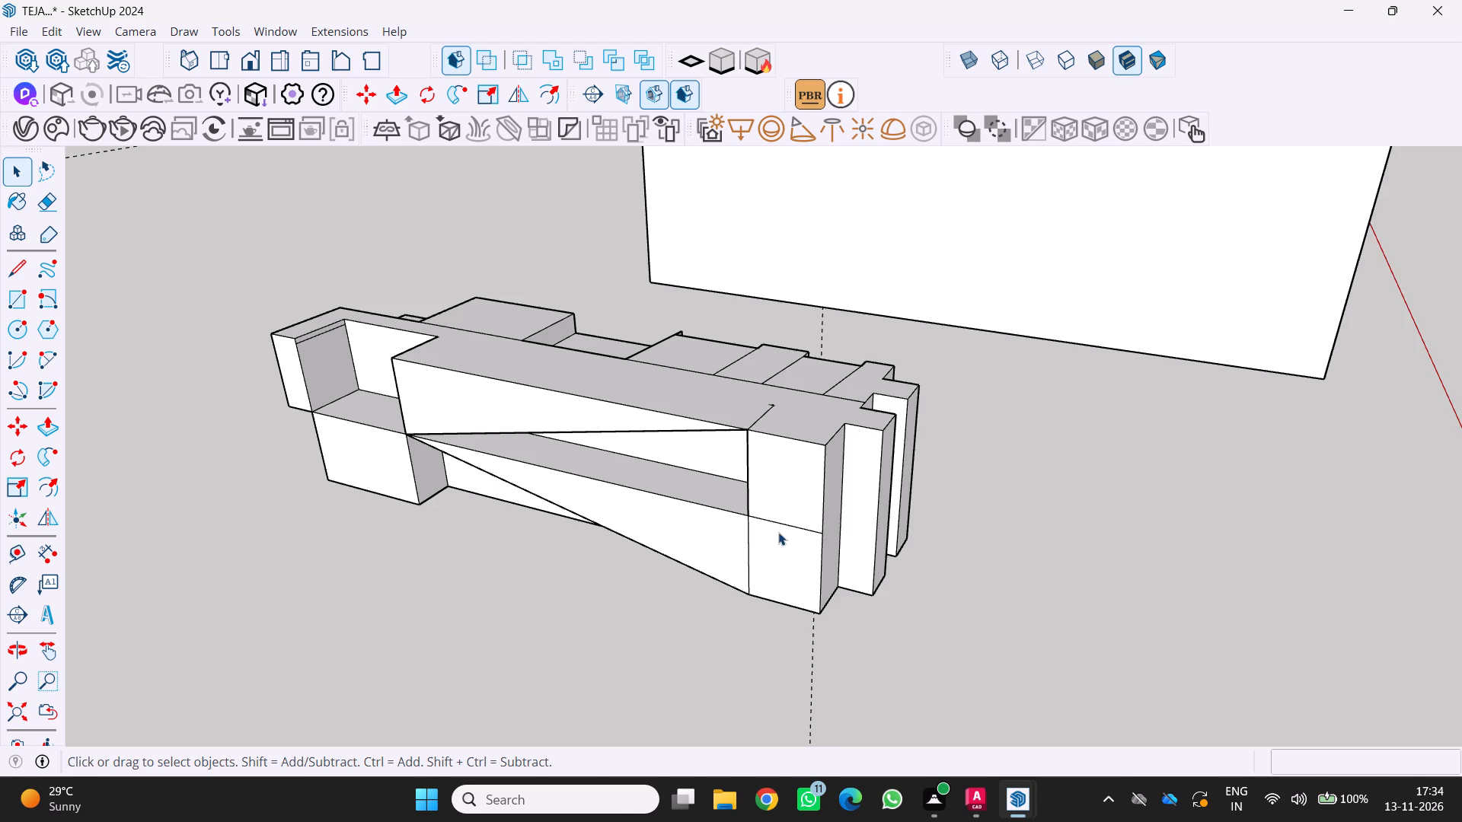
Examine the panelled cabinet units inside the room, up to the cabinet top corner where the guide line ends.
scroll(962, 569, down, 9)
middle_drag(911, 559, 668, 517)
scroll(704, 494, down, 2)
middle_drag(697, 490, 695, 488)
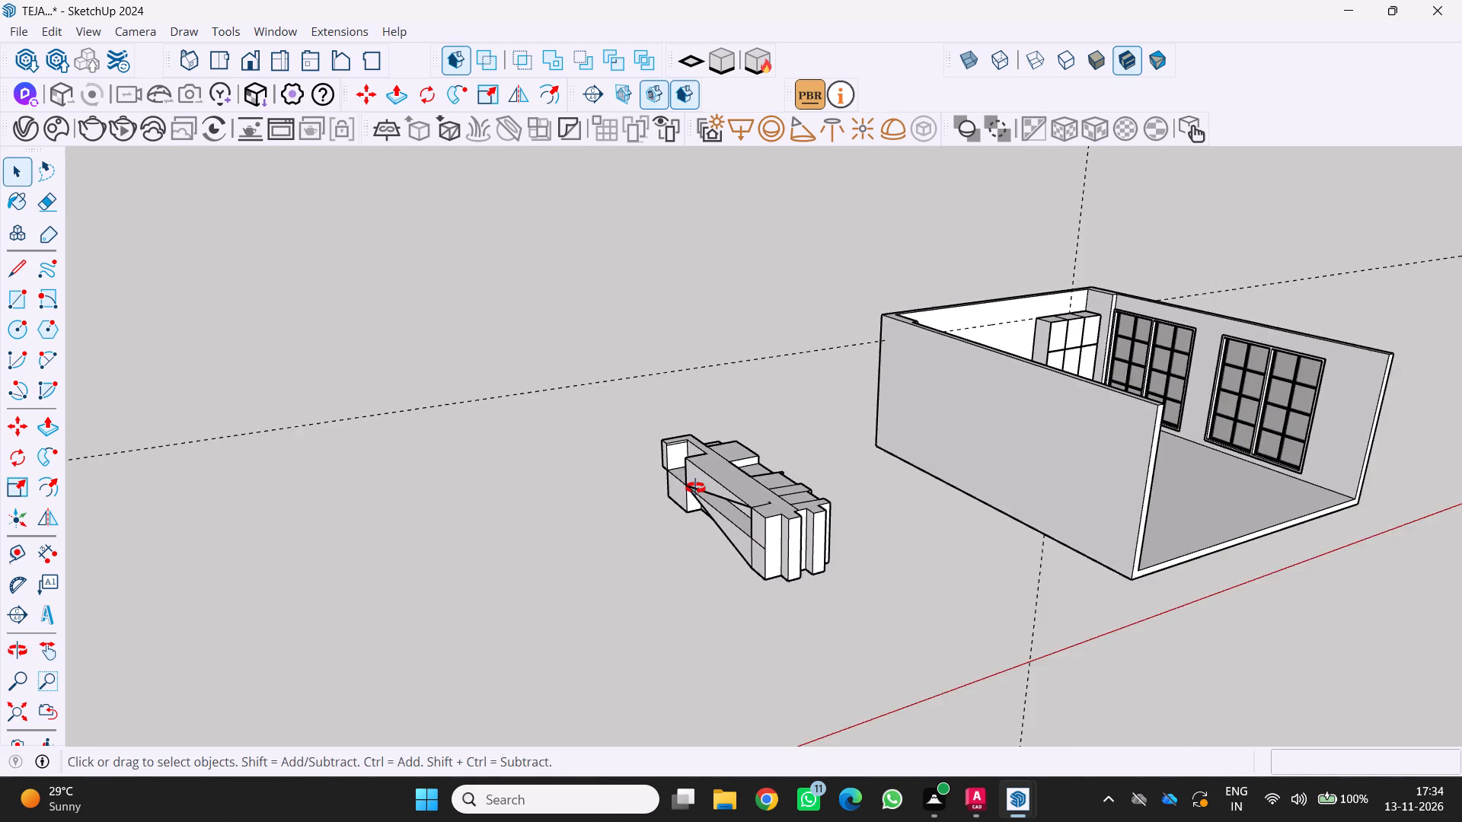
middle_drag(695, 488, 482, 416)
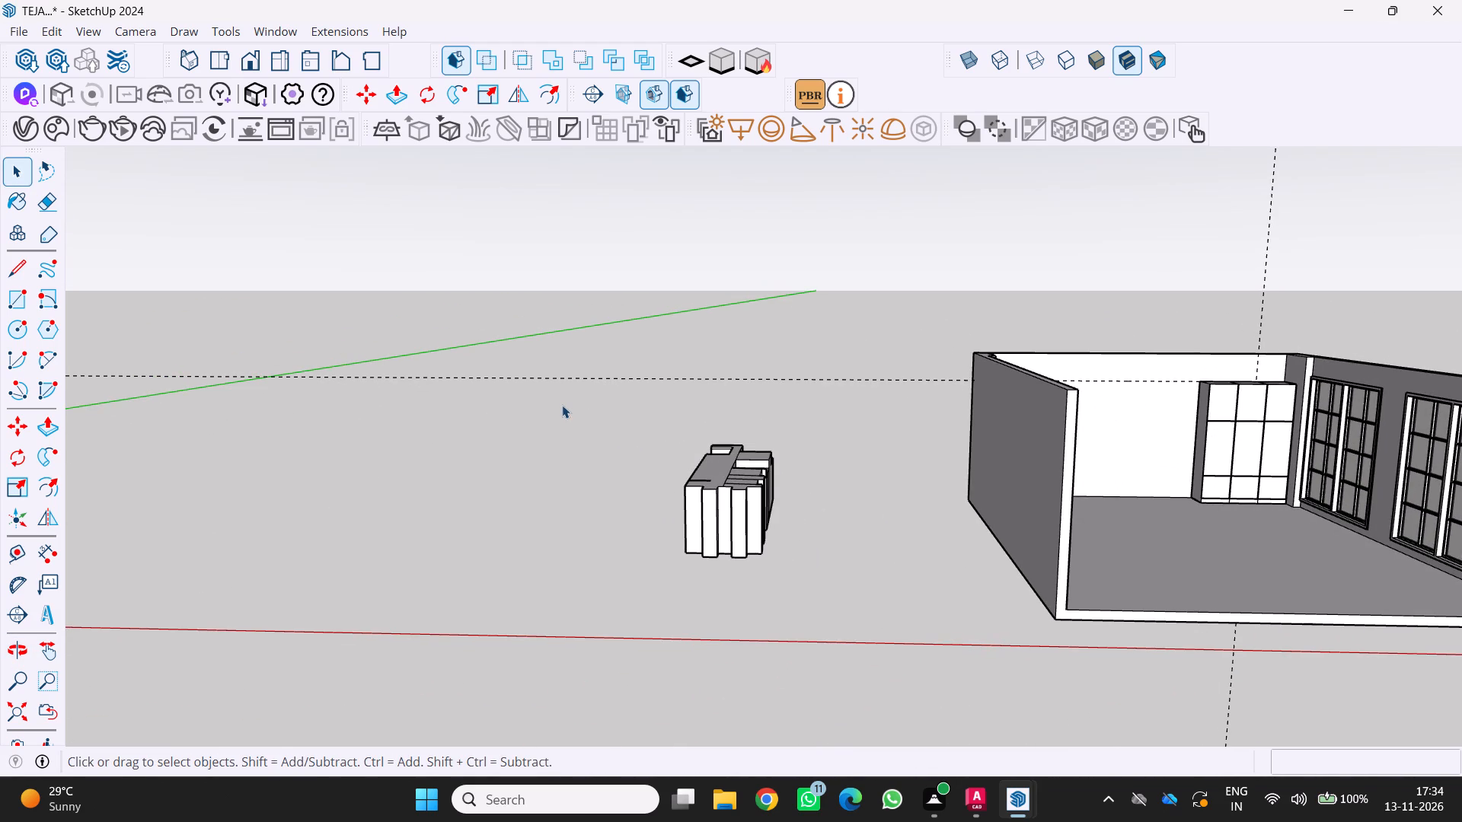
shift+middle_drag(561, 405, 248, 434)
scroll(877, 472, up, 3)
middle_drag(876, 471, 860, 469)
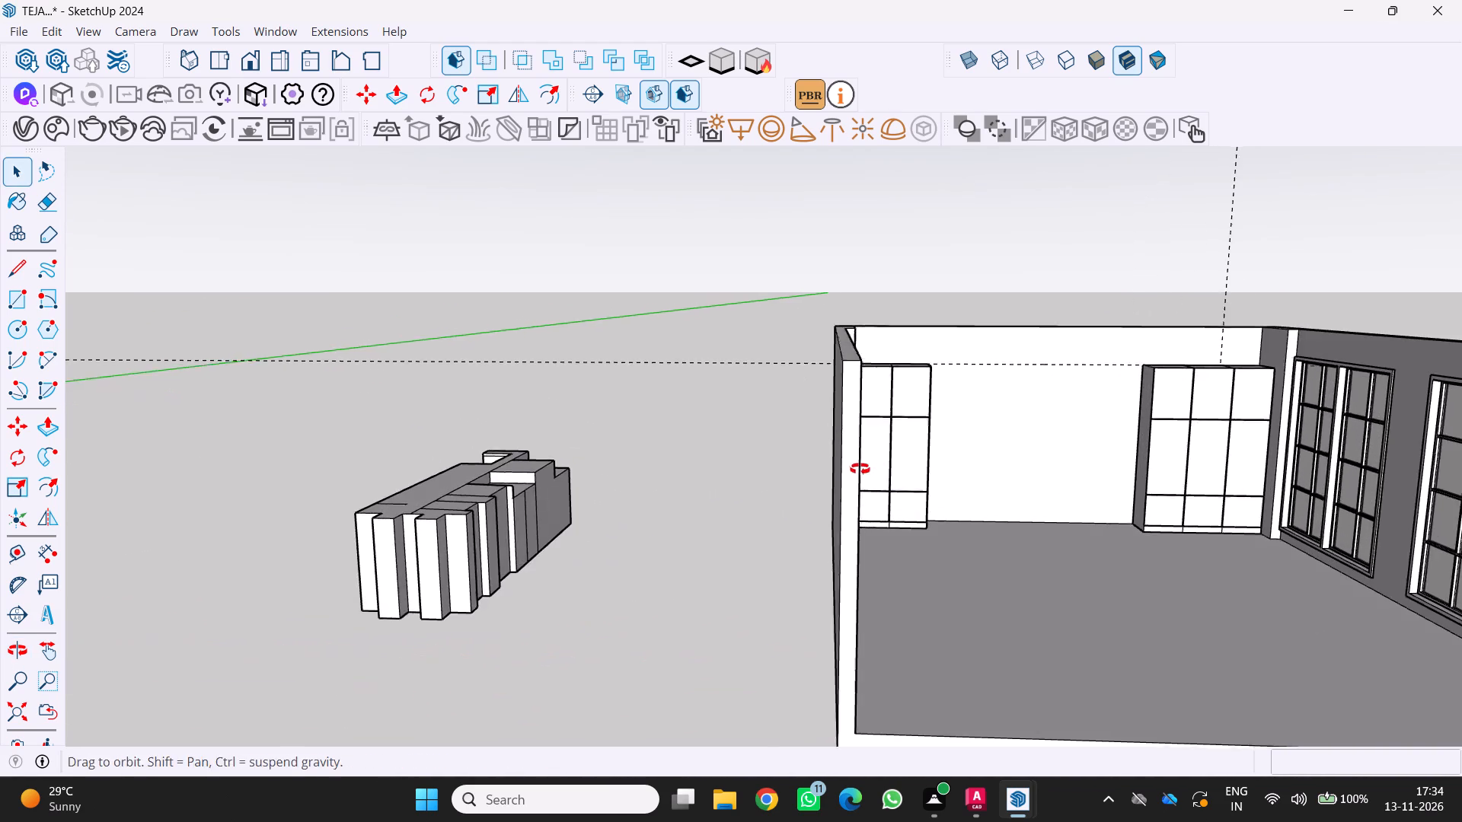
middle_drag(860, 469, 746, 467)
scroll(1139, 403, up, 13)
middle_drag(1228, 404, 1231, 443)
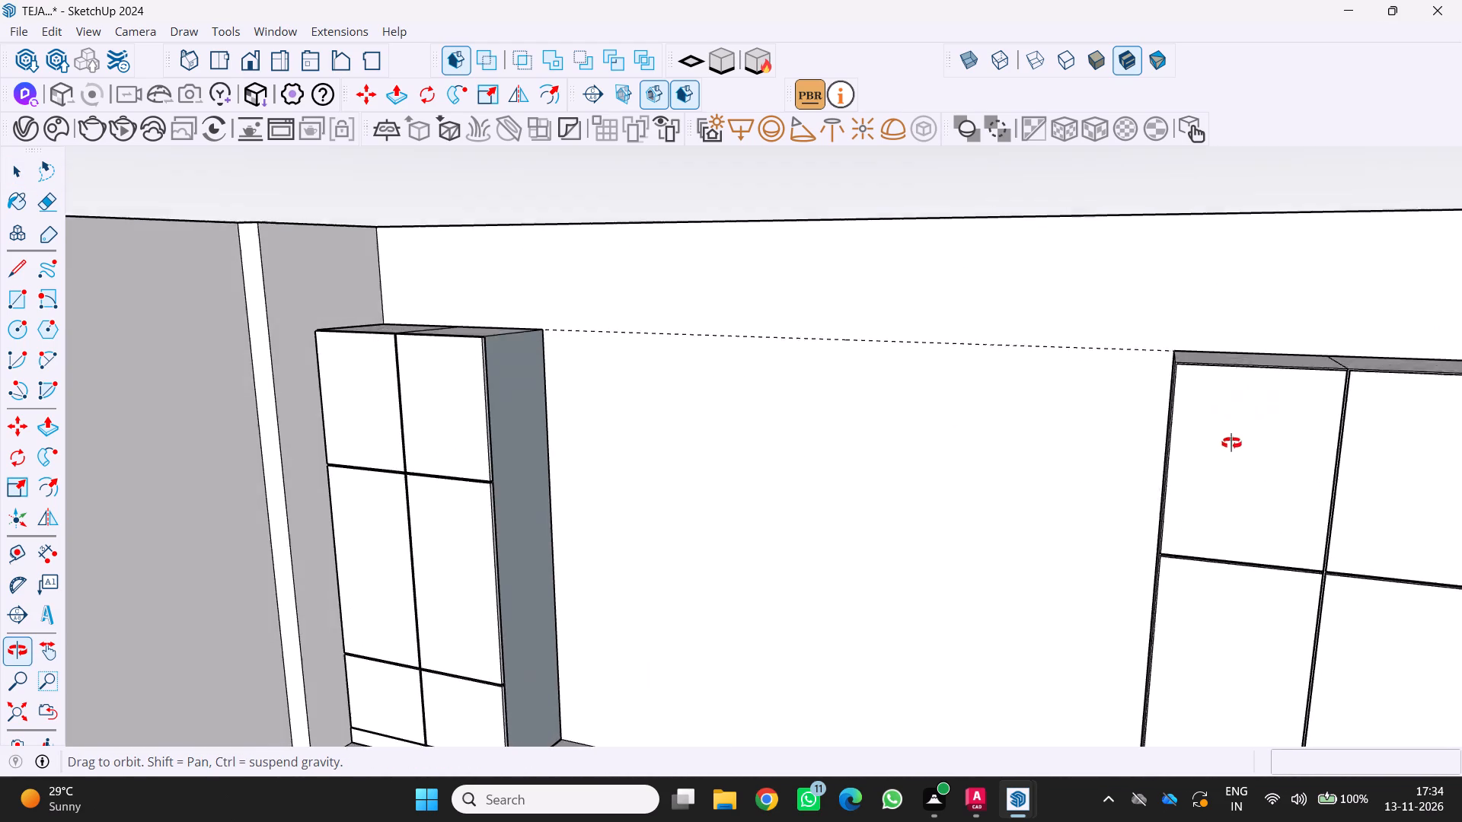
middle_drag(1231, 443, 1323, 514)
scroll(1266, 469, up, 15)
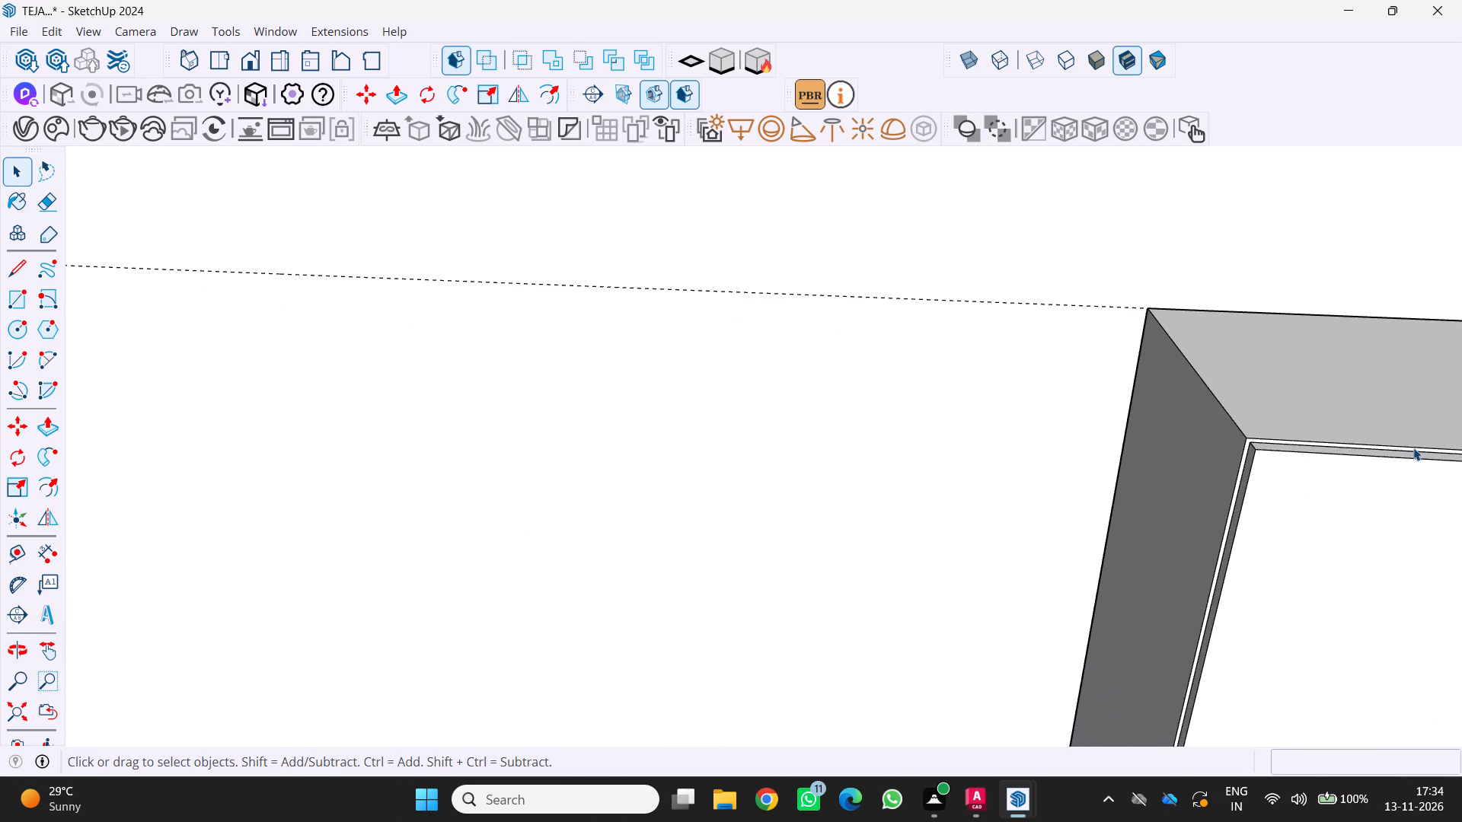
Examine the two panelled cabinet units and the guide line between them along the room's back wall.
scroll(1413, 448, up, 3)
scroll(1010, 441, down, 18)
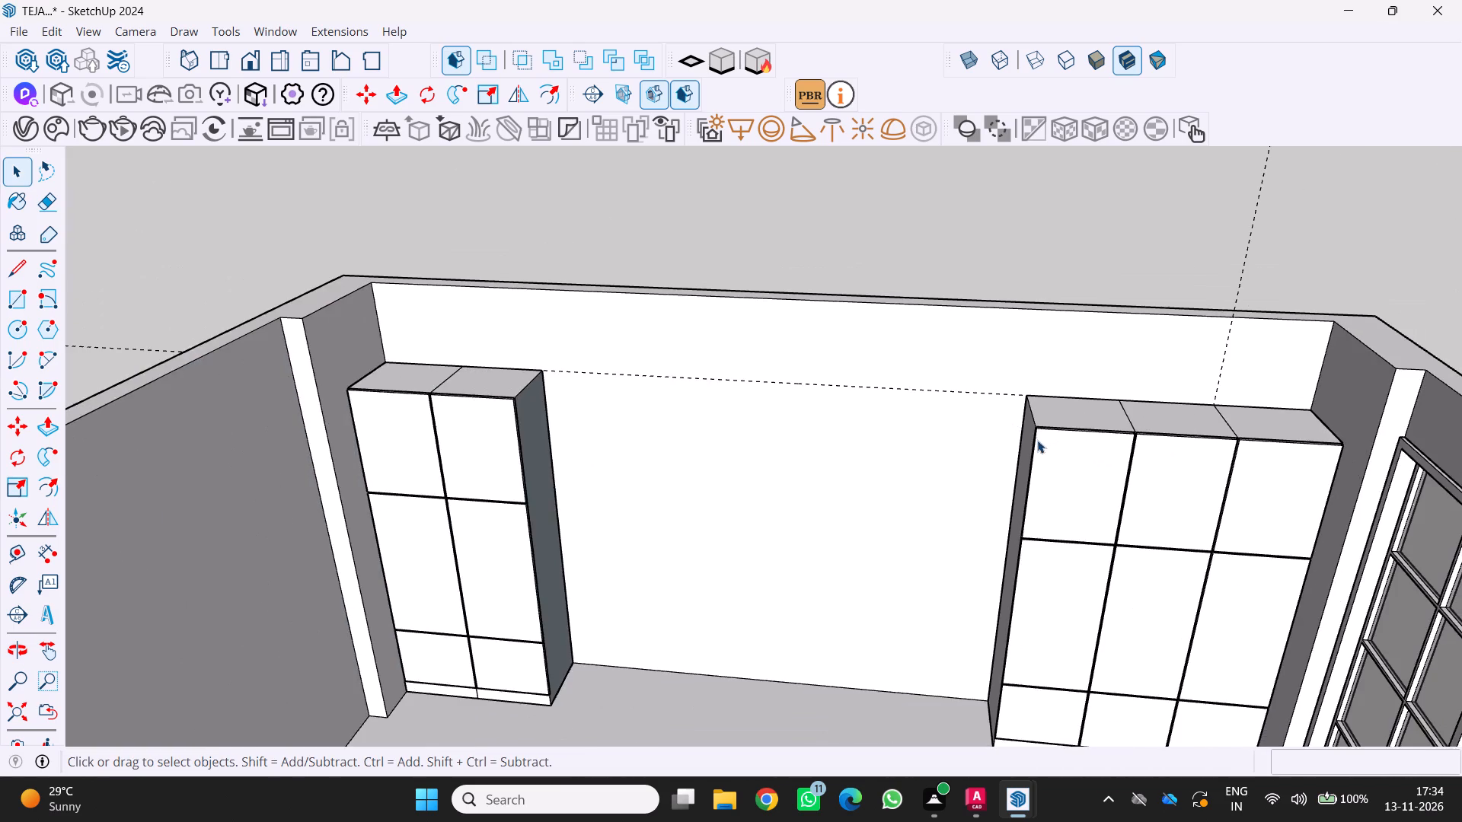
middle_drag(1037, 440, 1060, 334)
scroll(929, 398, down, 5)
scroll(493, 521, up, 1)
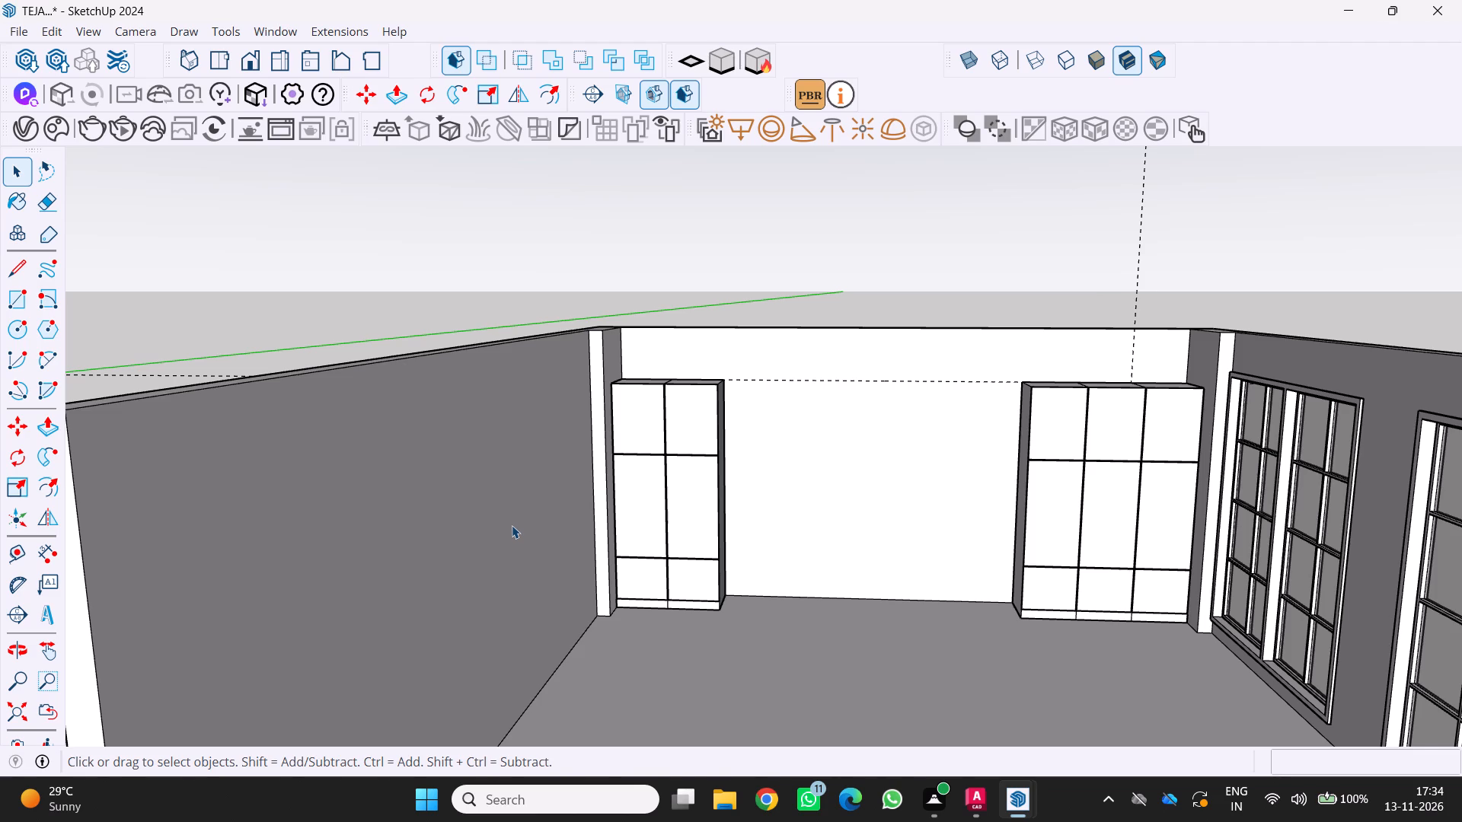
scroll(509, 533, down, 2)
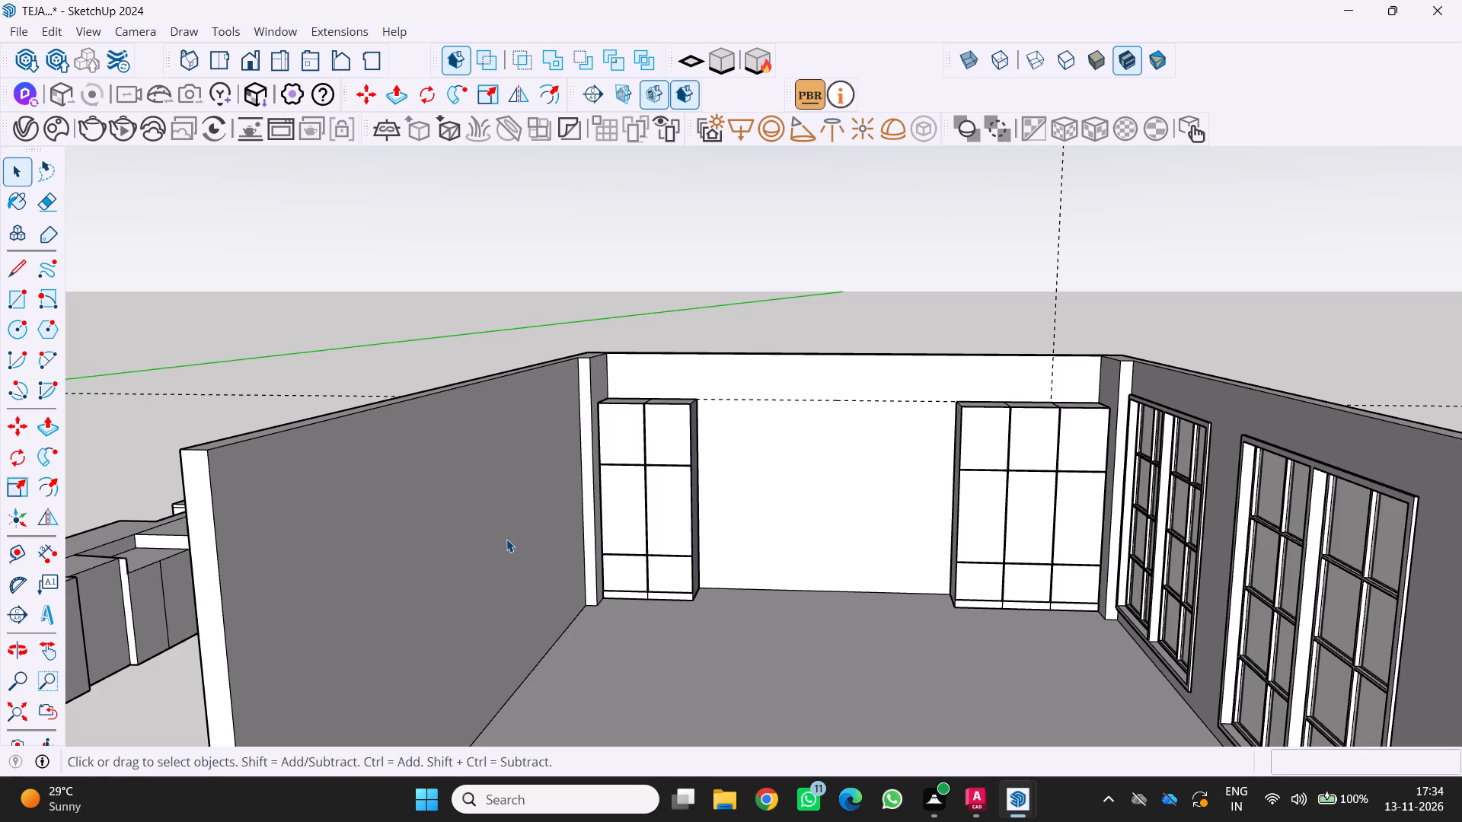
scroll(507, 539, up, 2)
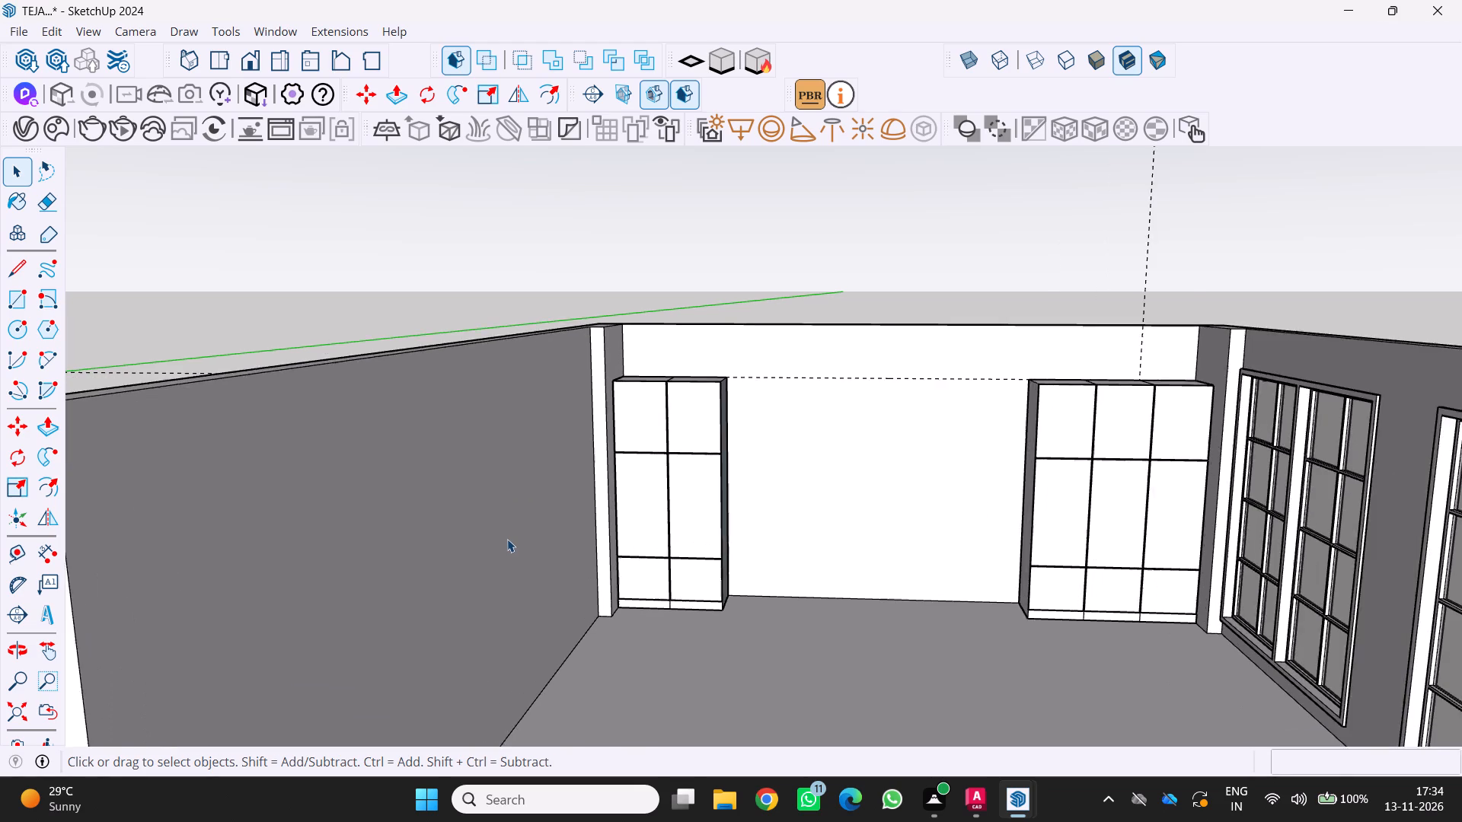
scroll(507, 539, up, 1)
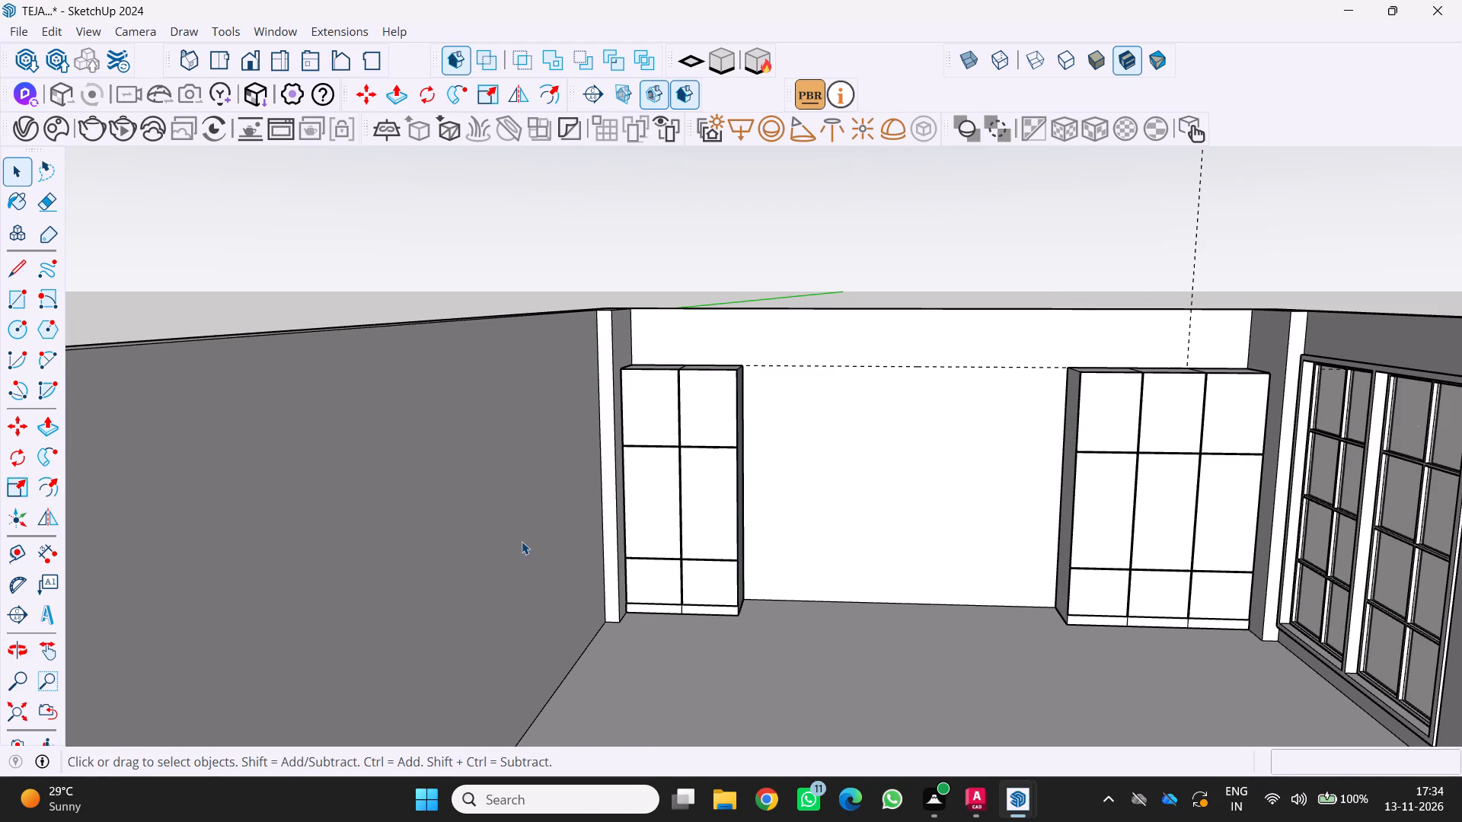
scroll(572, 535, up, 3)
scroll(1461, 495, up, 14)
middle_drag(1154, 414, 1215, 443)
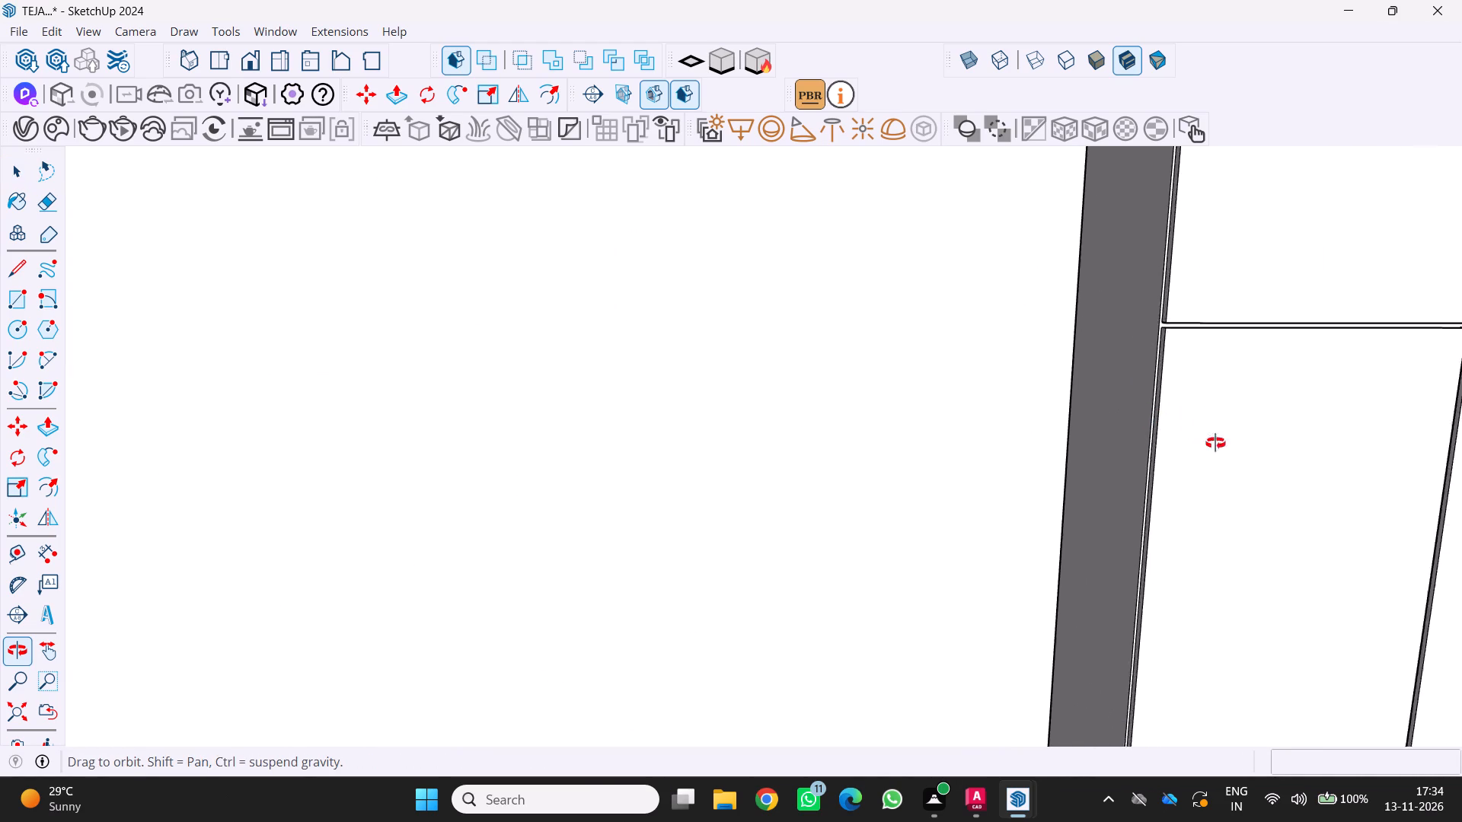
middle_drag(1215, 443, 1231, 454)
scroll(1231, 454, down, 10)
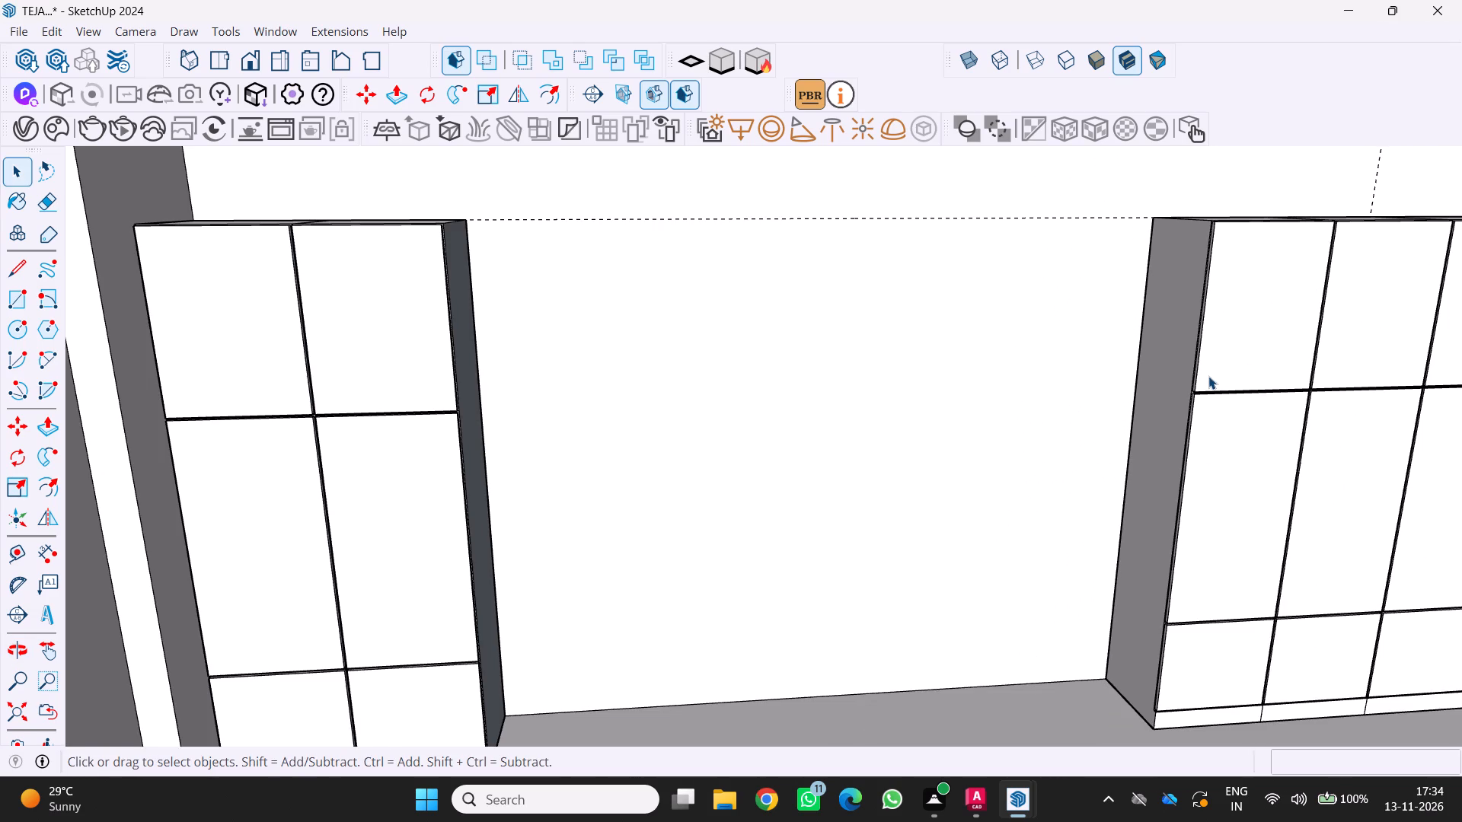
Save the model.
key(ctrl+s)
Erase the edges of the recessed strips and top face of the separate box outside the room.
scroll(896, 393, down, 15)
middle_drag(873, 378, 773, 346)
middle_drag(637, 406, 711, 400)
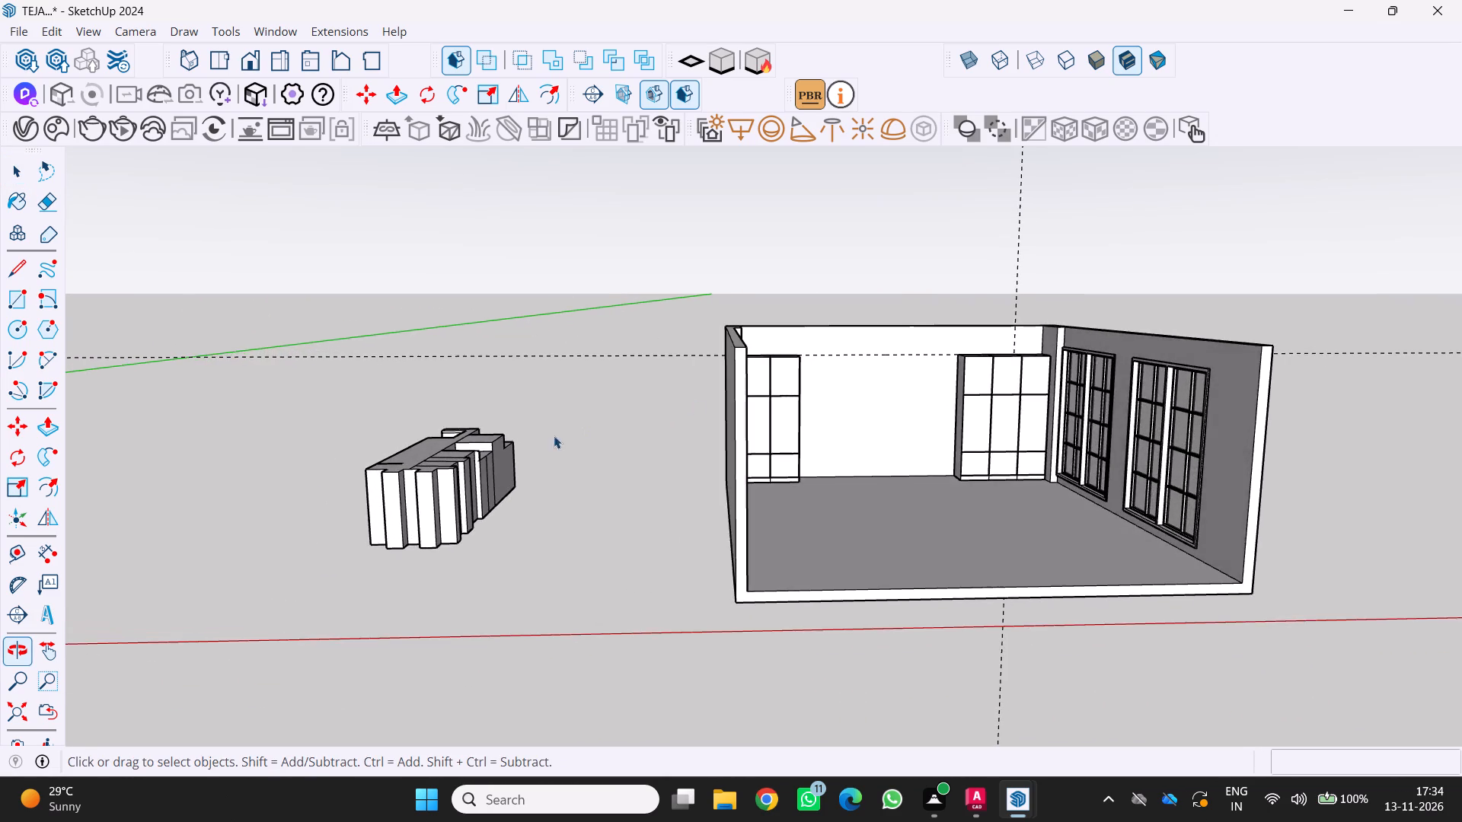
scroll(512, 441, up, 2)
key(e)
drag(410, 483, 411, 473)
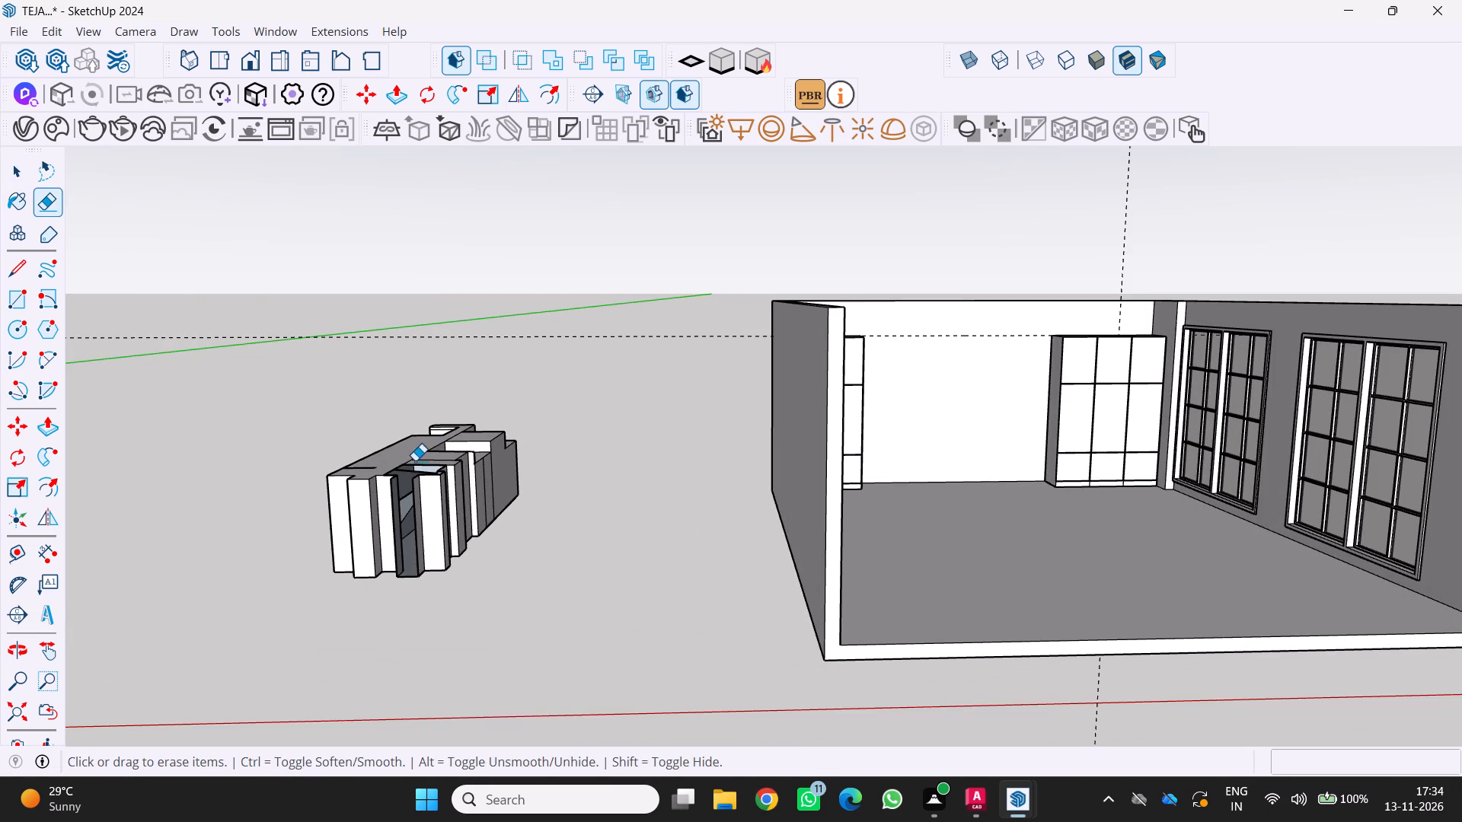
drag(417, 477, 457, 458)
drag(458, 454, 510, 422)
drag(392, 481, 485, 420)
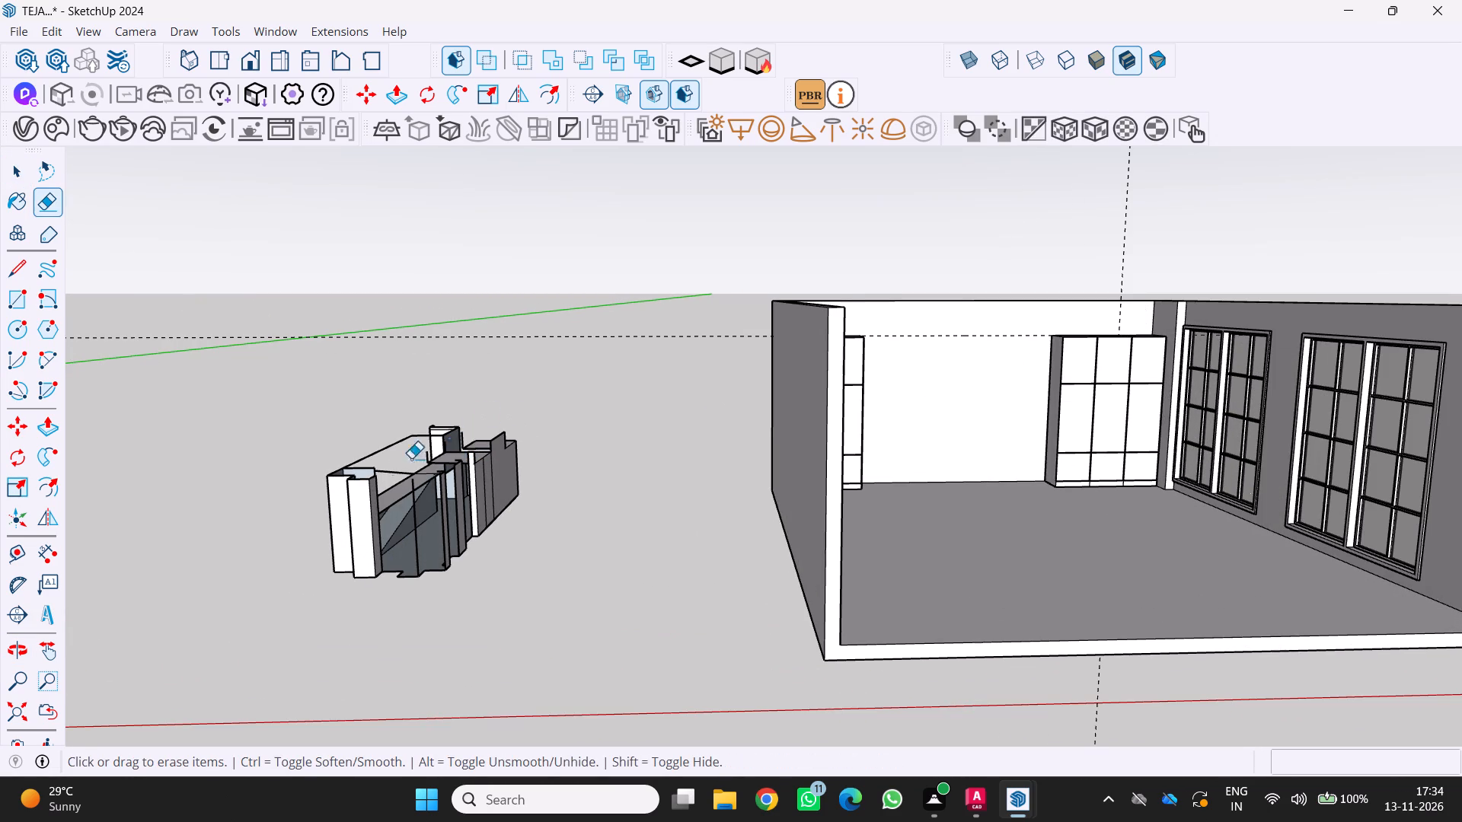
drag(346, 509, 461, 471)
drag(348, 531, 456, 457)
drag(307, 516, 429, 457)
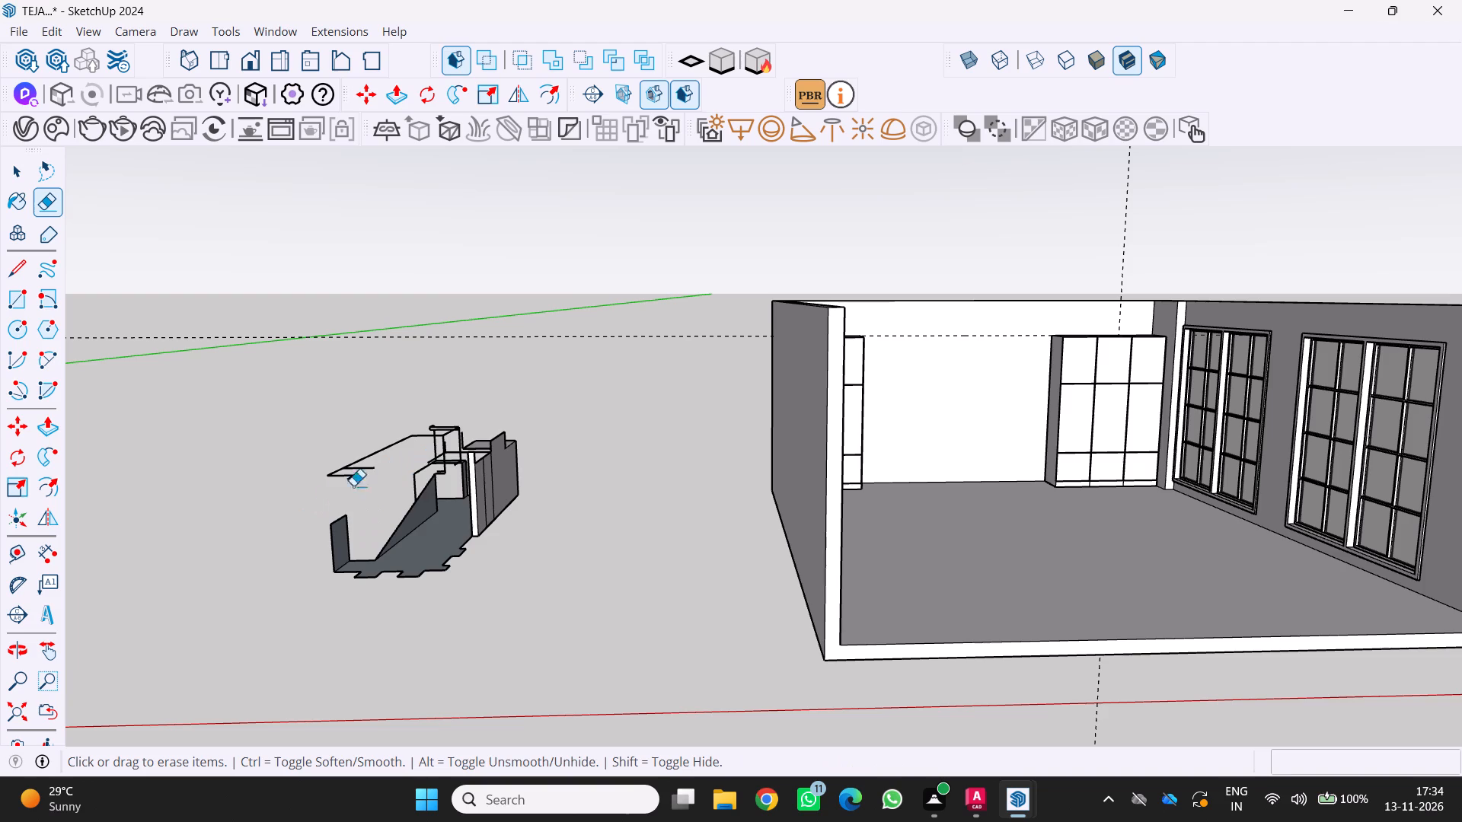
Erase the box's remaining side, far-end and bottom faces along with most of their edges.
drag(325, 505, 496, 463)
drag(388, 505, 542, 417)
drag(415, 462, 507, 413)
drag(411, 458, 487, 416)
drag(411, 490, 458, 463)
drag(387, 508, 429, 492)
drag(402, 540, 442, 534)
drag(400, 574, 496, 530)
drag(380, 586, 432, 547)
drag(370, 571, 425, 540)
drag(371, 583, 404, 561)
drag(369, 557, 410, 522)
drag(339, 572, 406, 539)
drag(356, 550, 390, 527)
drag(362, 541, 376, 534)
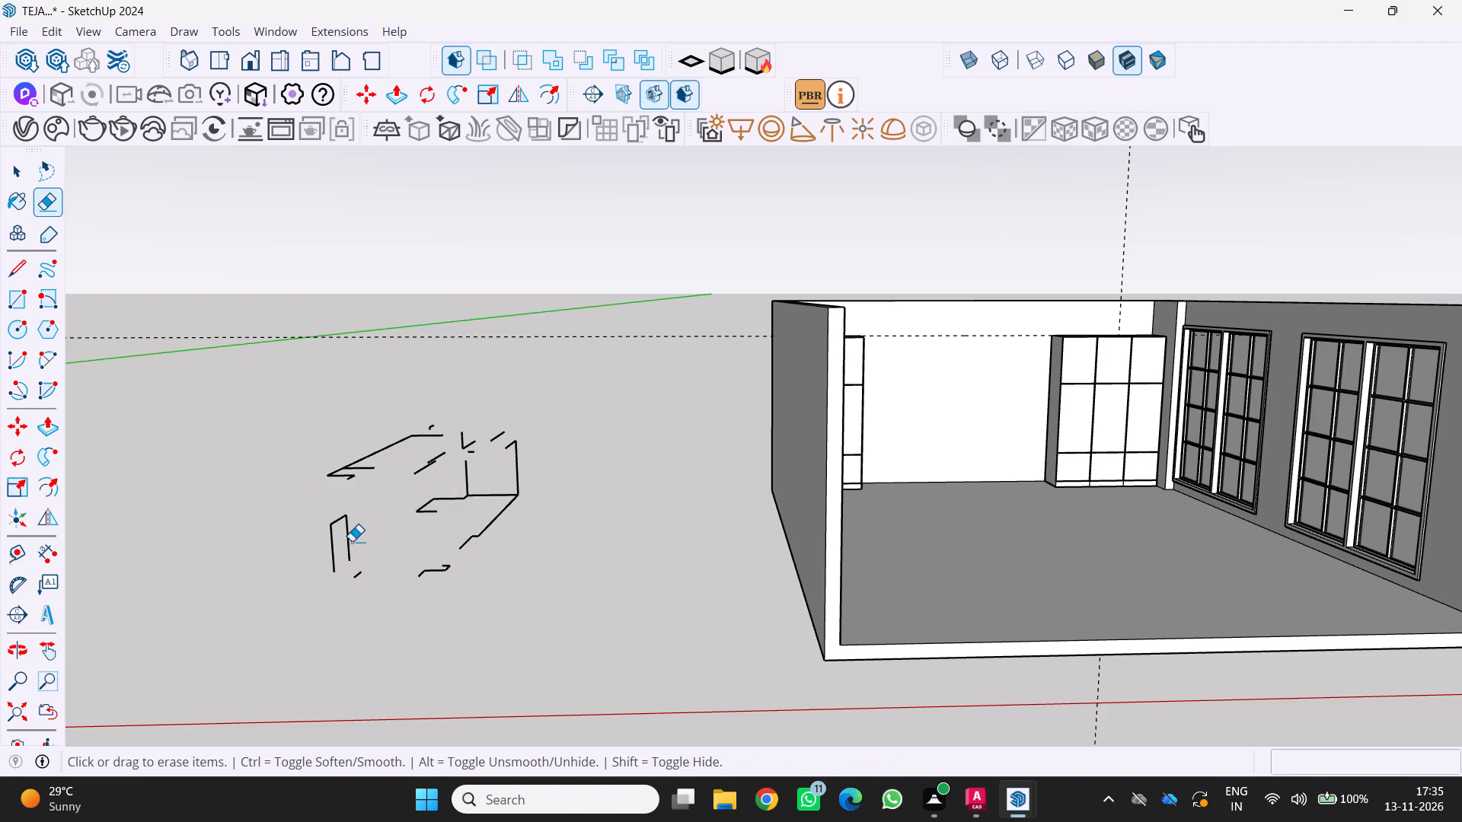
Erase the leftover upright edges at the box's near end and the edges along its long bottom side.
drag(343, 540, 348, 531)
drag(338, 547, 346, 540)
click(337, 524)
drag(328, 546, 353, 535)
middle_drag(503, 518, 576, 567)
drag(462, 534, 515, 534)
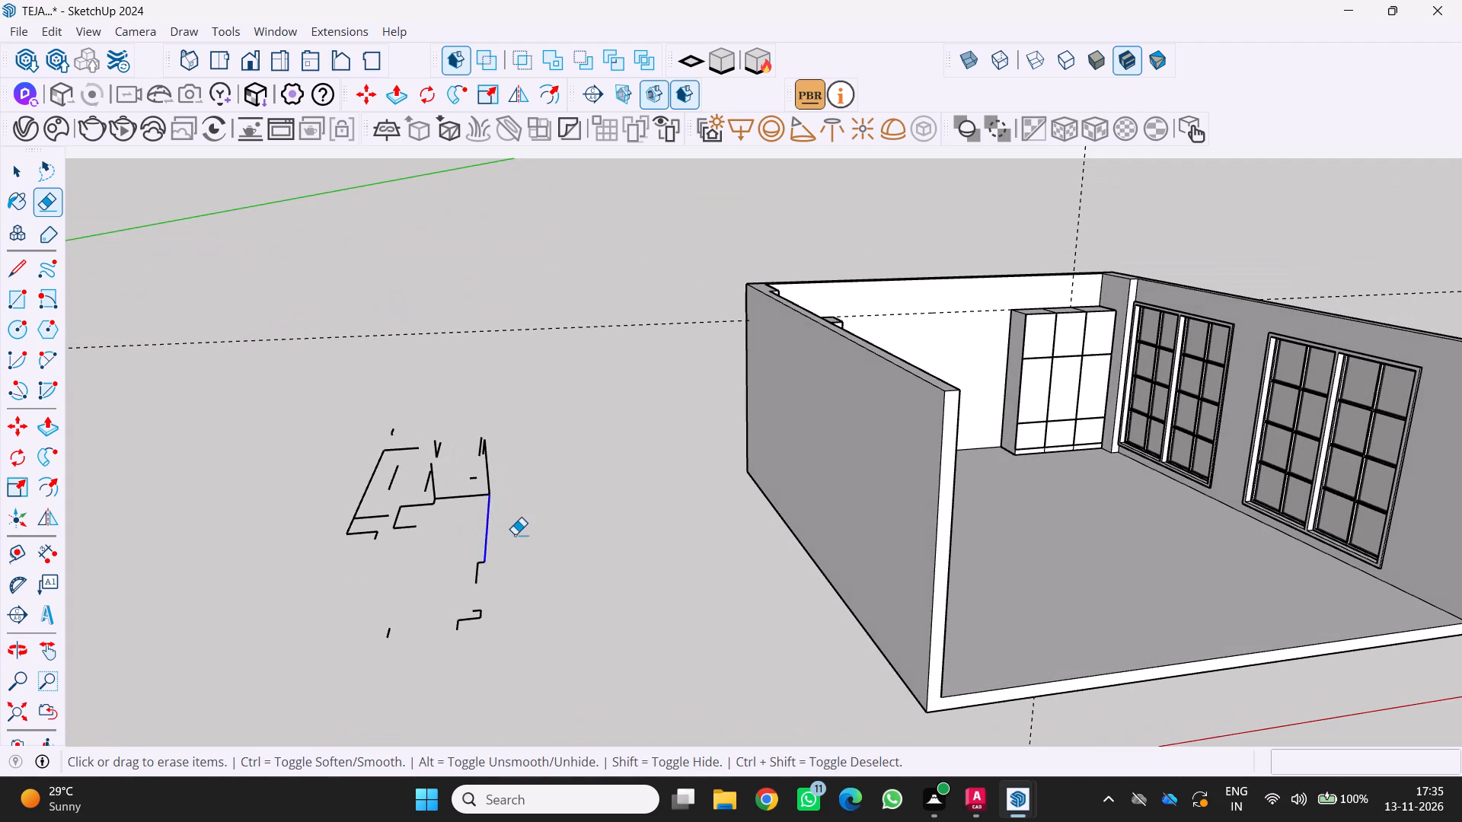
drag(515, 534, 516, 534)
drag(484, 553, 517, 557)
drag(464, 573, 484, 573)
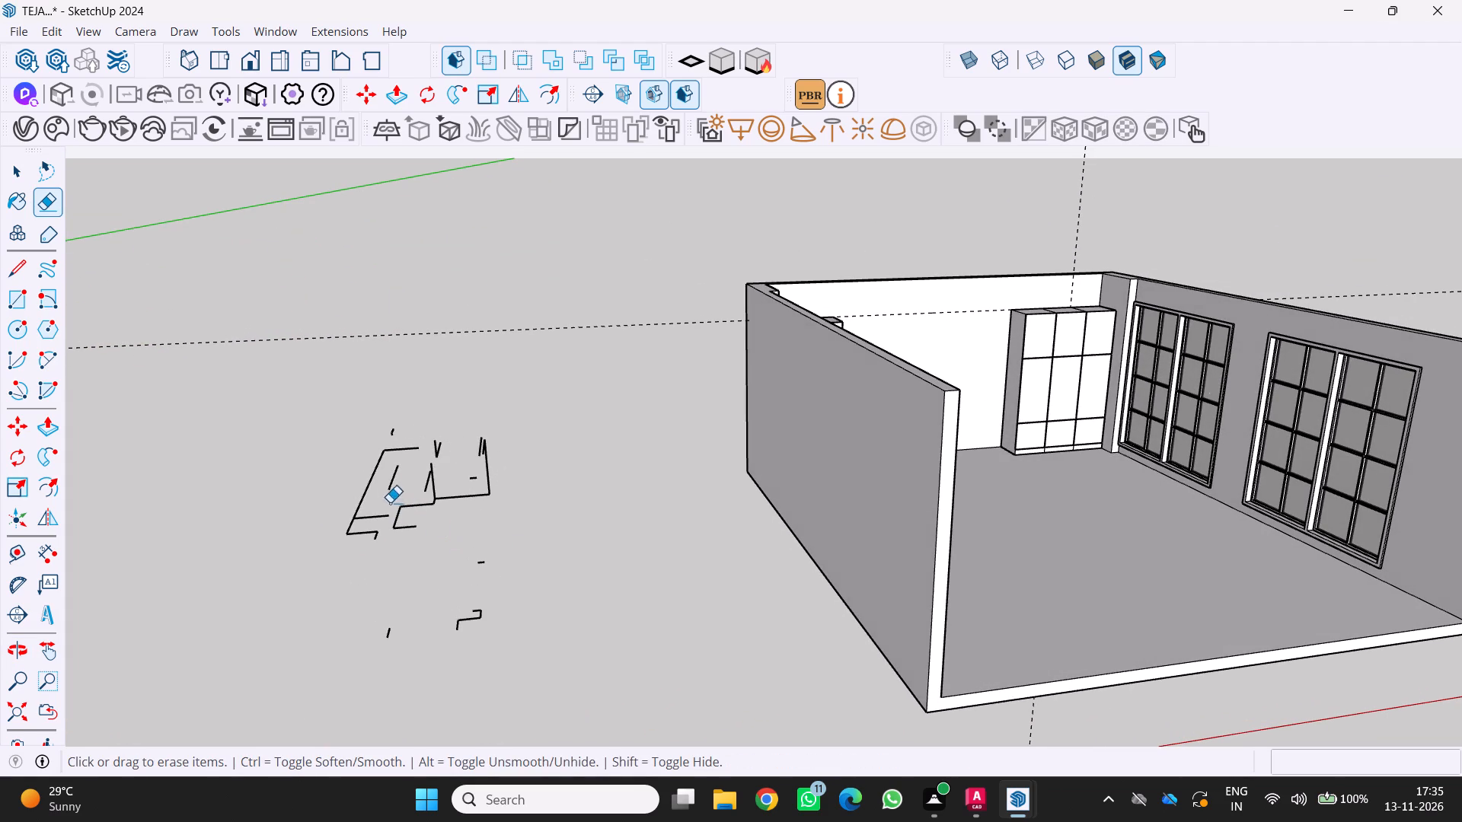
Erase the leftover long outline edges of the box's former top face.
drag(385, 482, 429, 455)
drag(394, 455, 398, 435)
drag(384, 483, 379, 475)
drag(379, 475, 368, 469)
drag(377, 521, 389, 507)
drag(356, 541, 365, 537)
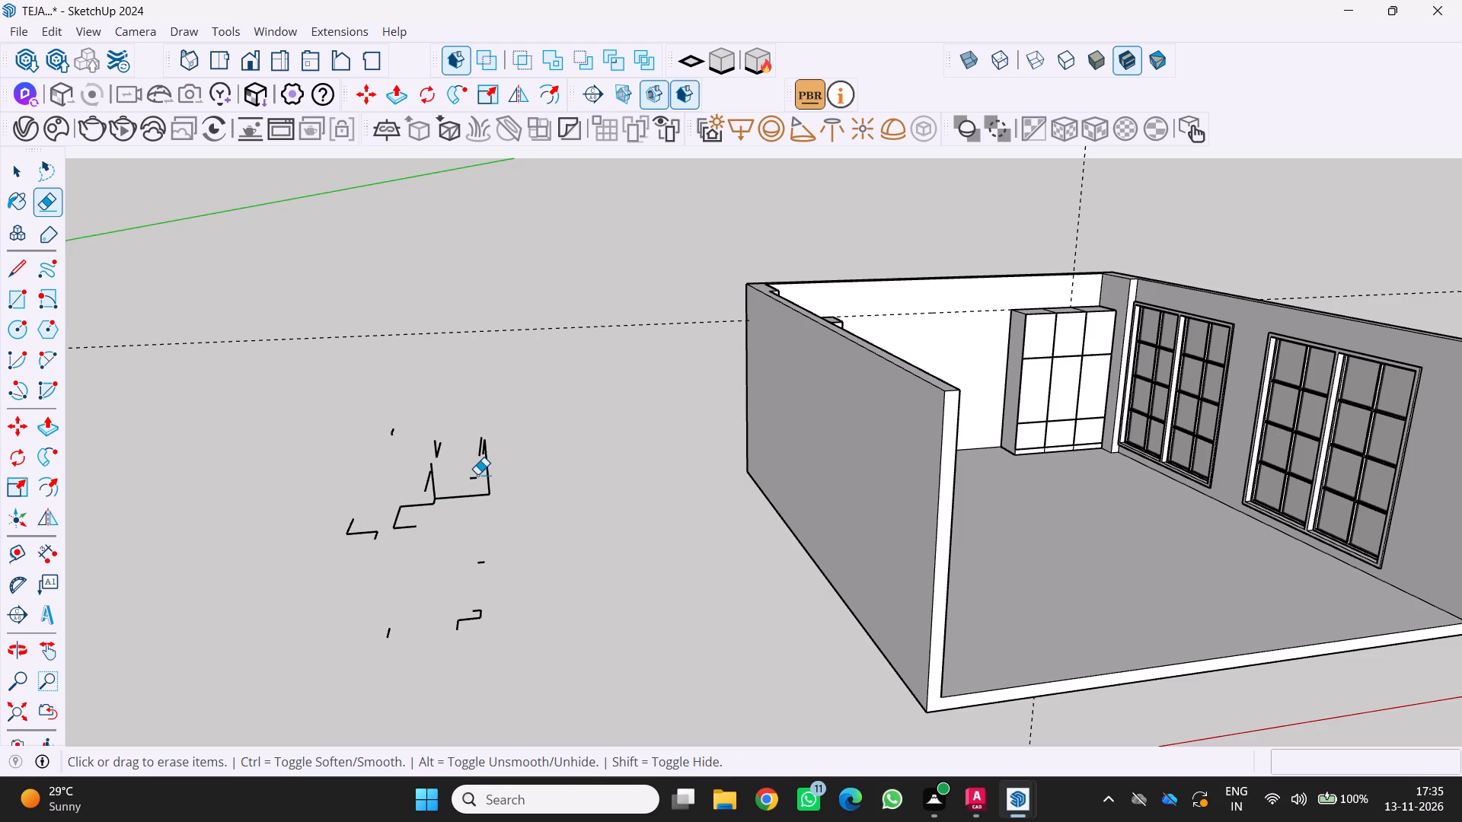
Erase the leftover far-end edges and the zigzag notch edges from the box's remains.
click(472, 497)
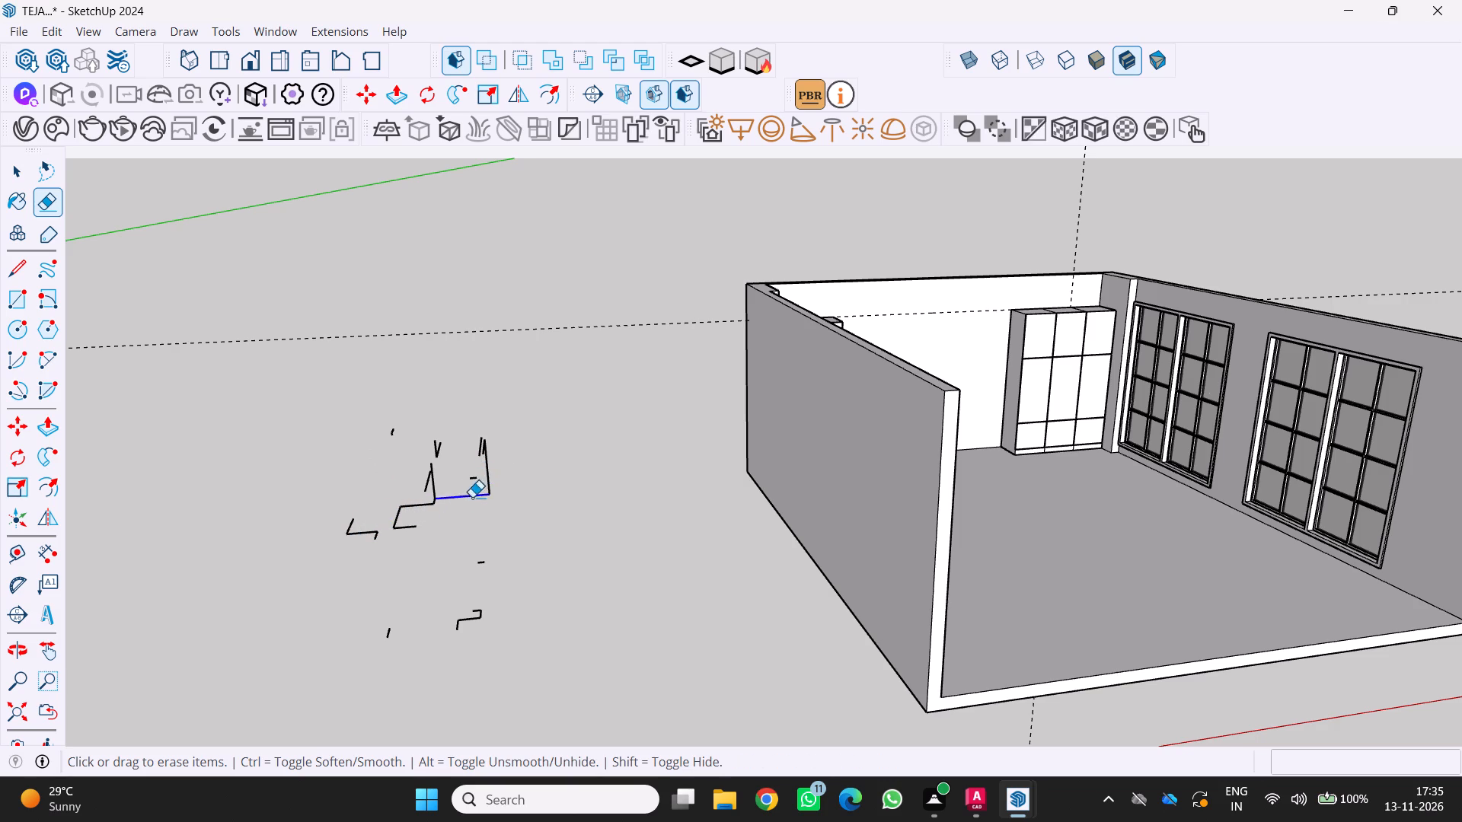
drag(482, 483, 493, 482)
click(488, 452)
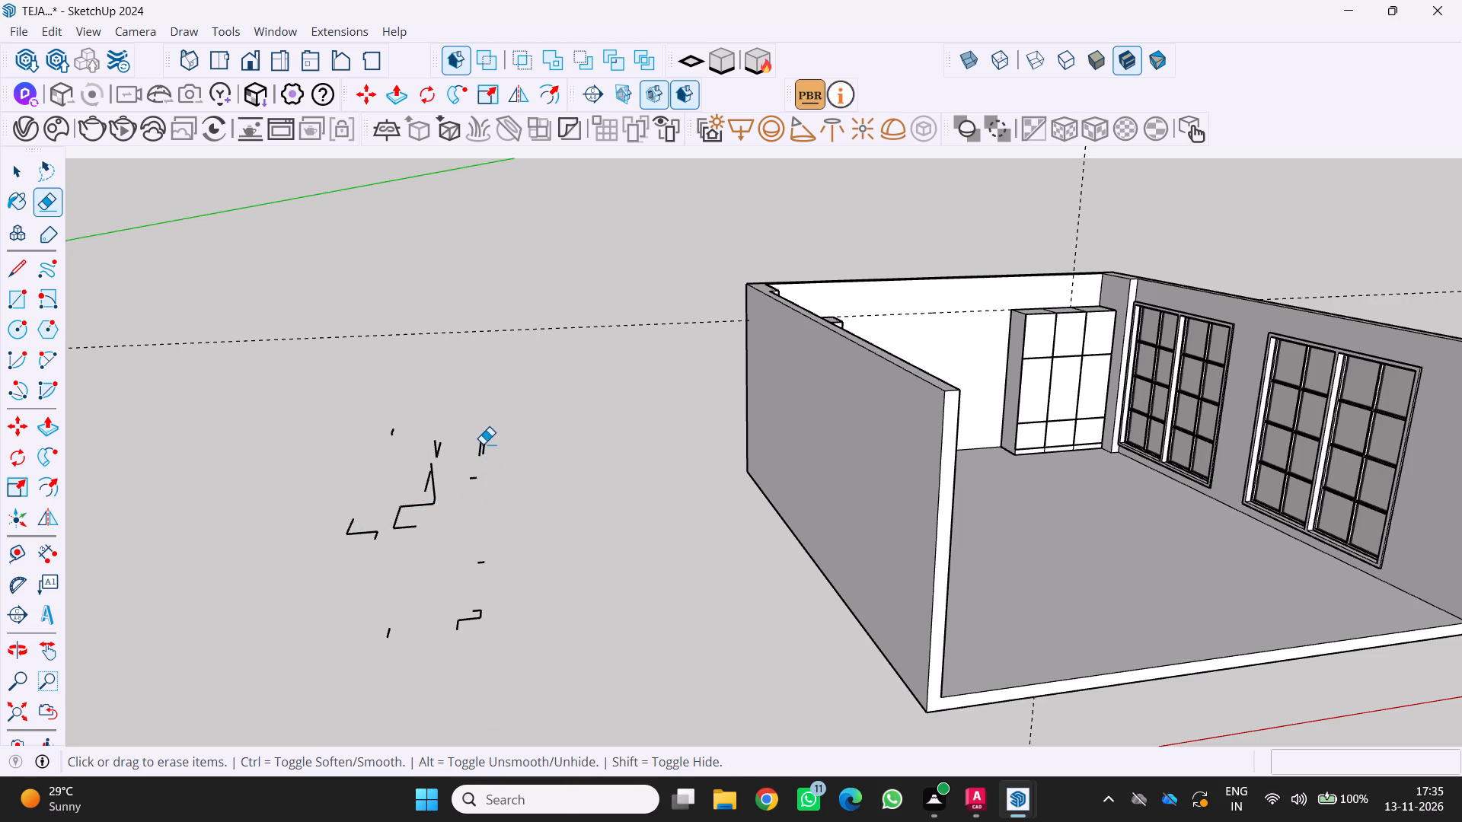
click(478, 441)
click(488, 448)
drag(420, 454, 450, 451)
drag(412, 480, 438, 483)
click(418, 499)
click(421, 508)
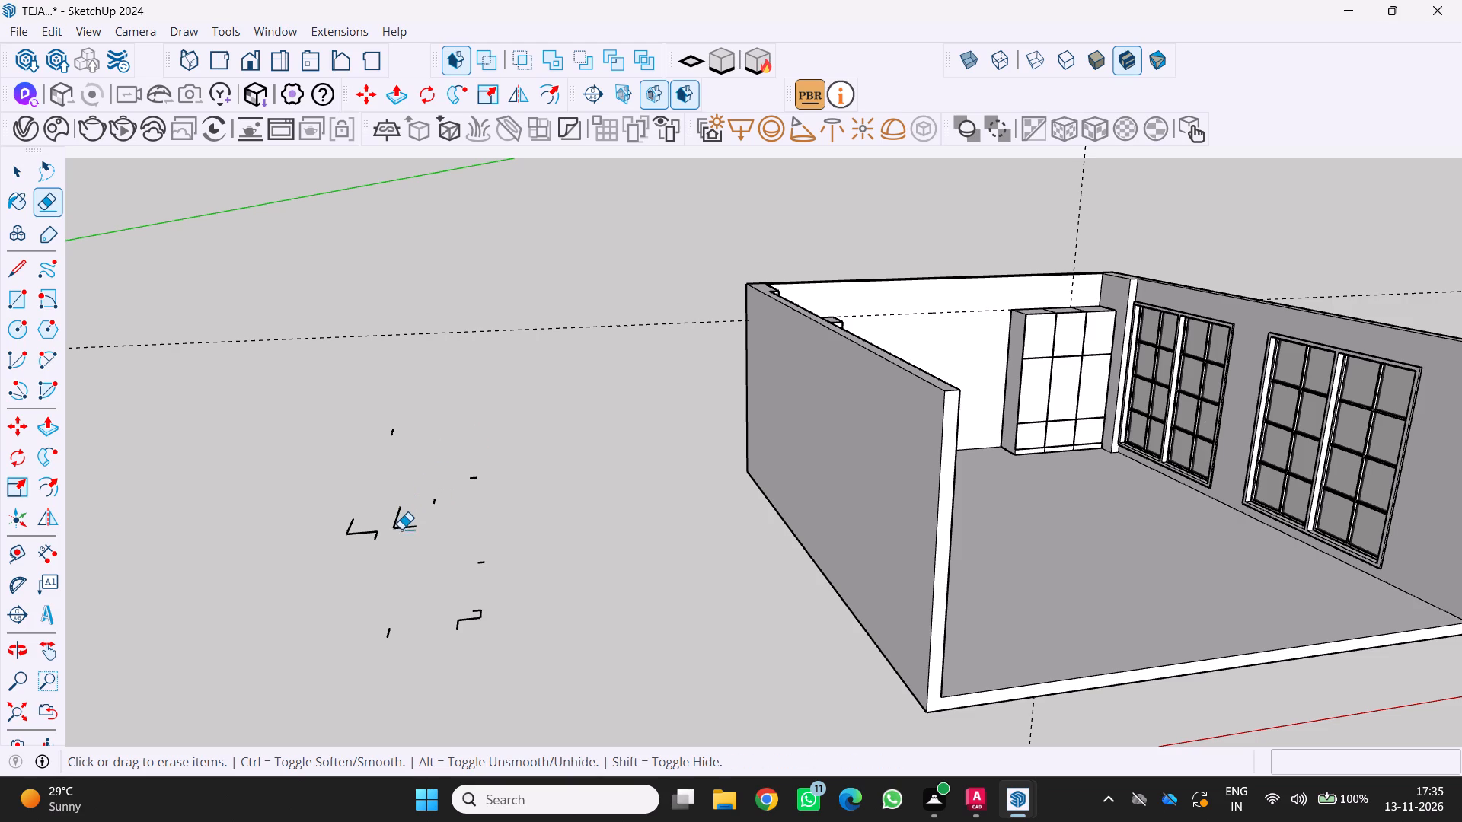
click(408, 526)
drag(394, 521, 414, 518)
click(378, 537)
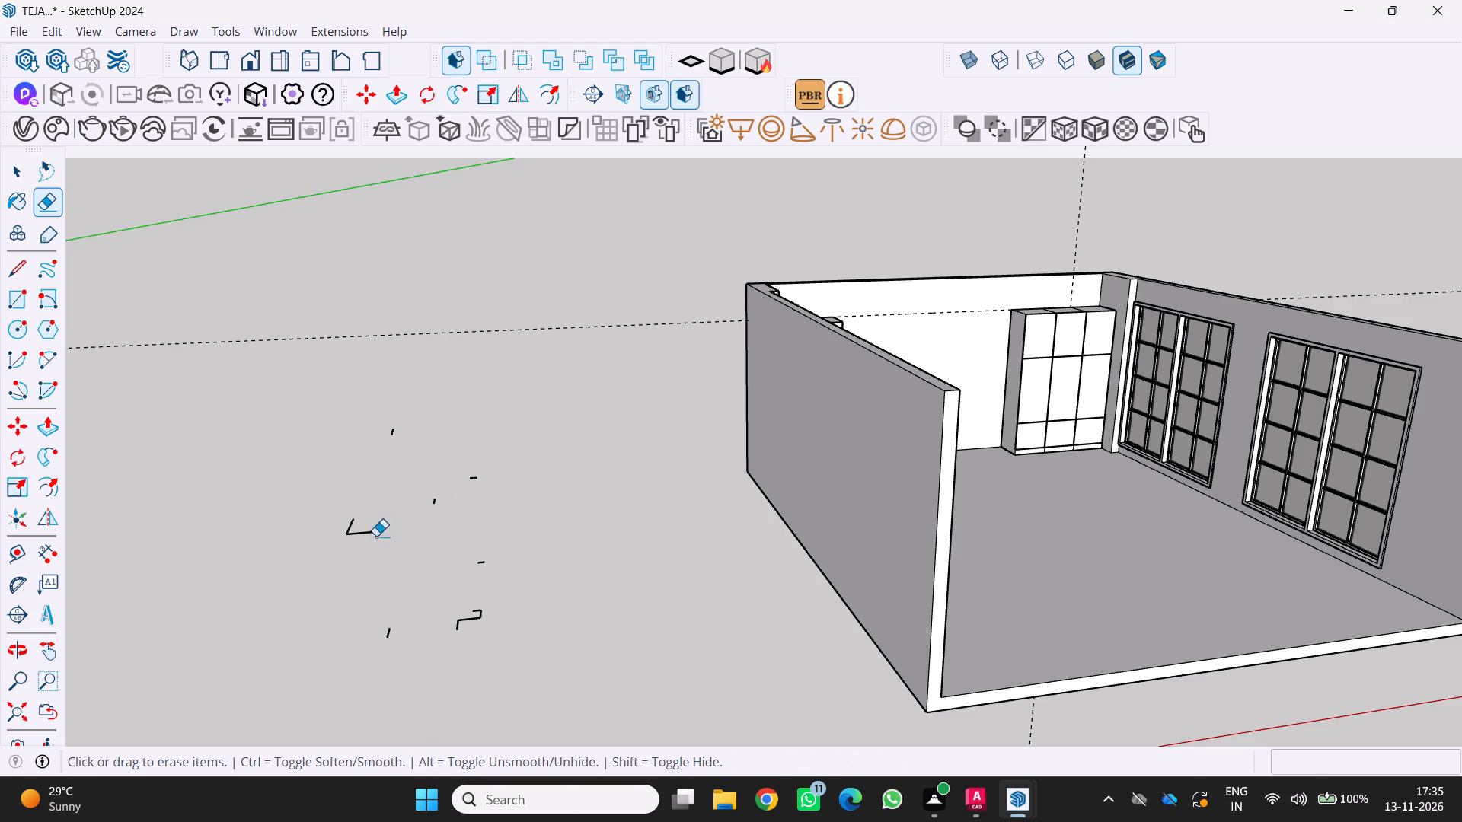
click(368, 530)
click(348, 525)
Erase the last short stray edges where the box stood, clearing the ground beside the room.
scroll(397, 559, down, 4)
middle_drag(396, 556, 395, 555)
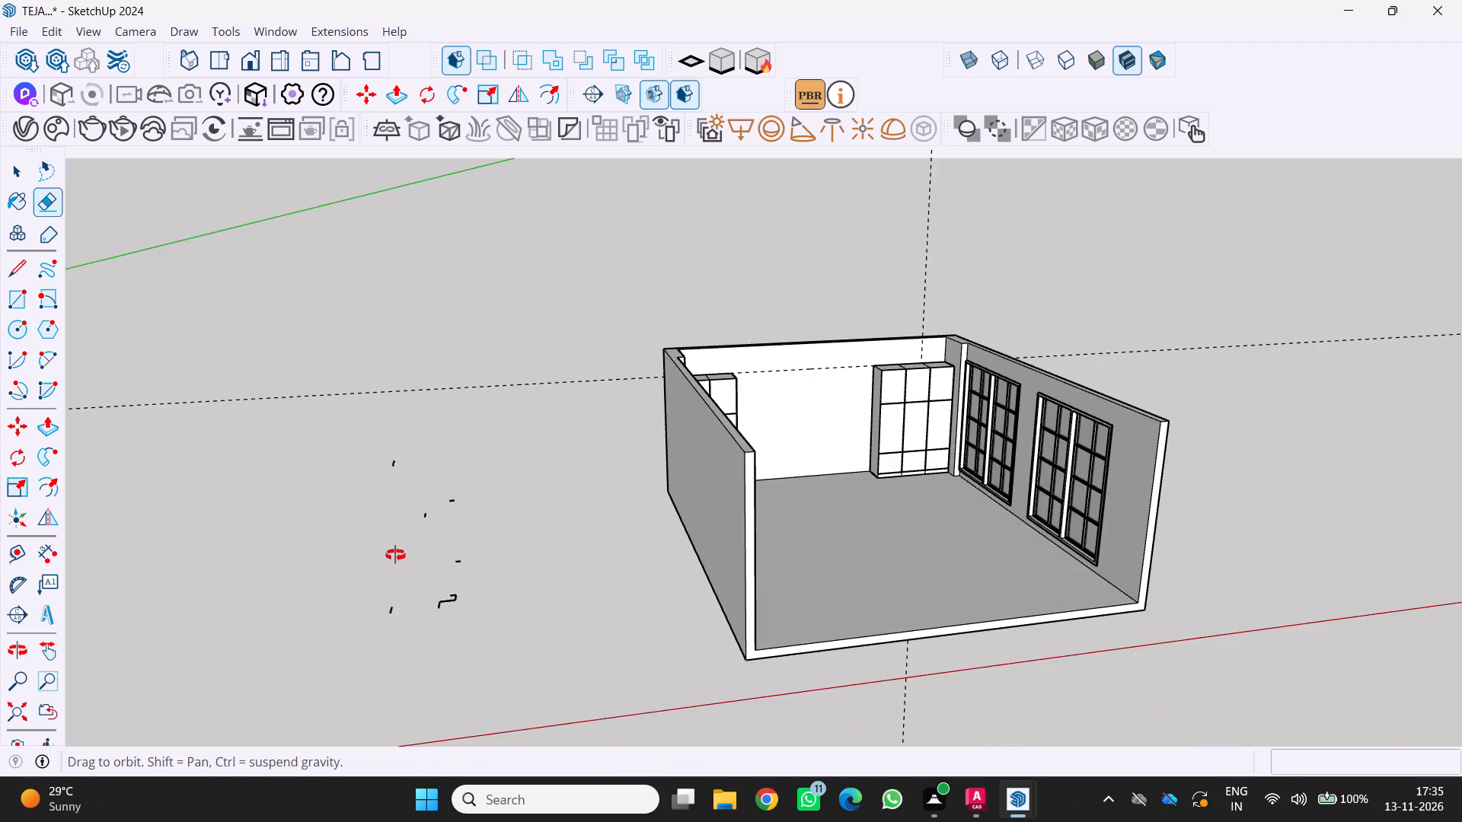
middle_drag(395, 555, 350, 530)
middle_drag(390, 548, 280, 554)
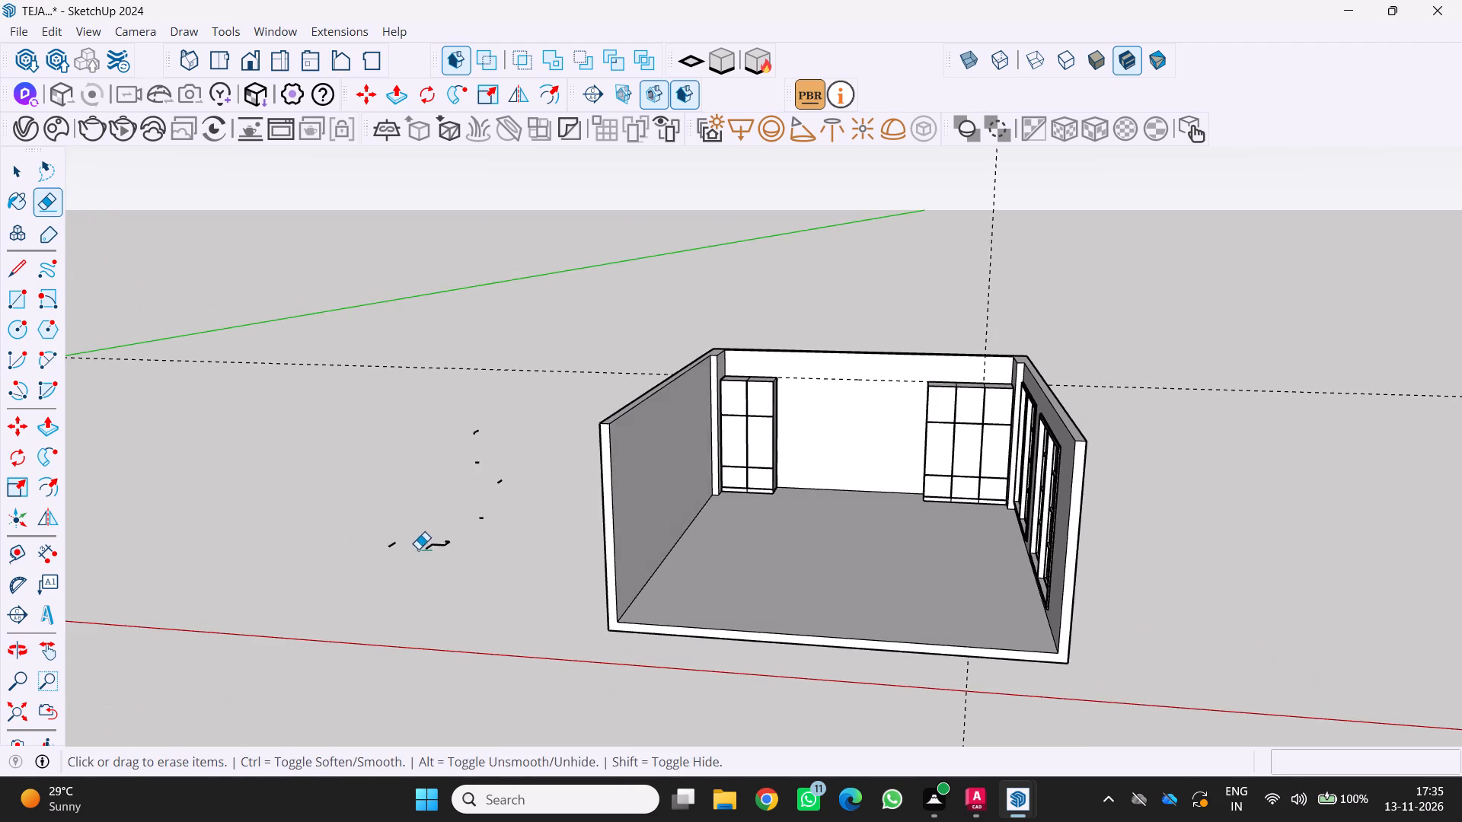
middle_drag(426, 551, 461, 464)
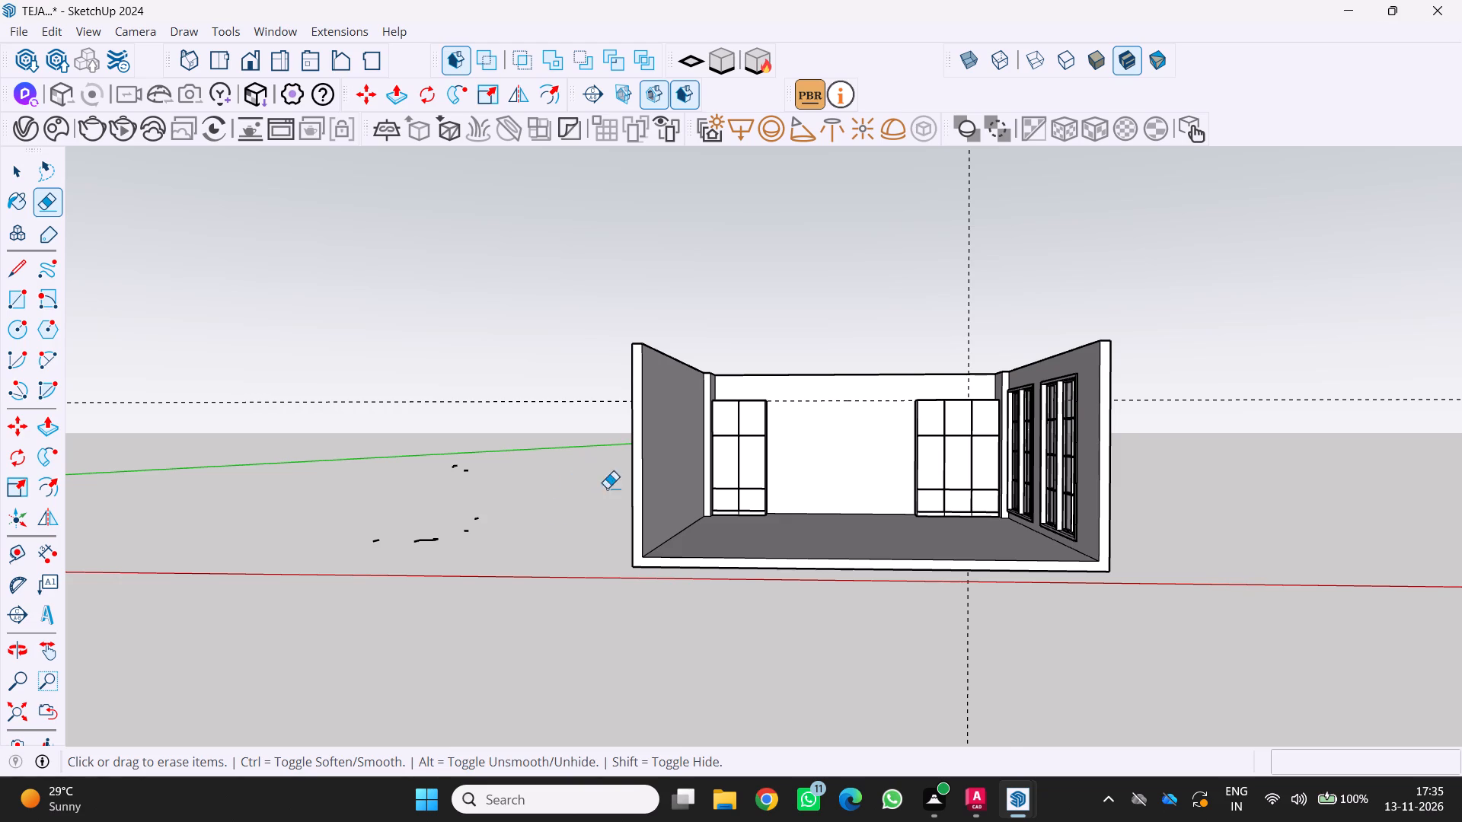
scroll(473, 539, up, 1)
scroll(328, 514, up, 4)
middle_drag(455, 549, 540, 600)
scroll(522, 597, up, 4)
drag(524, 610, 536, 597)
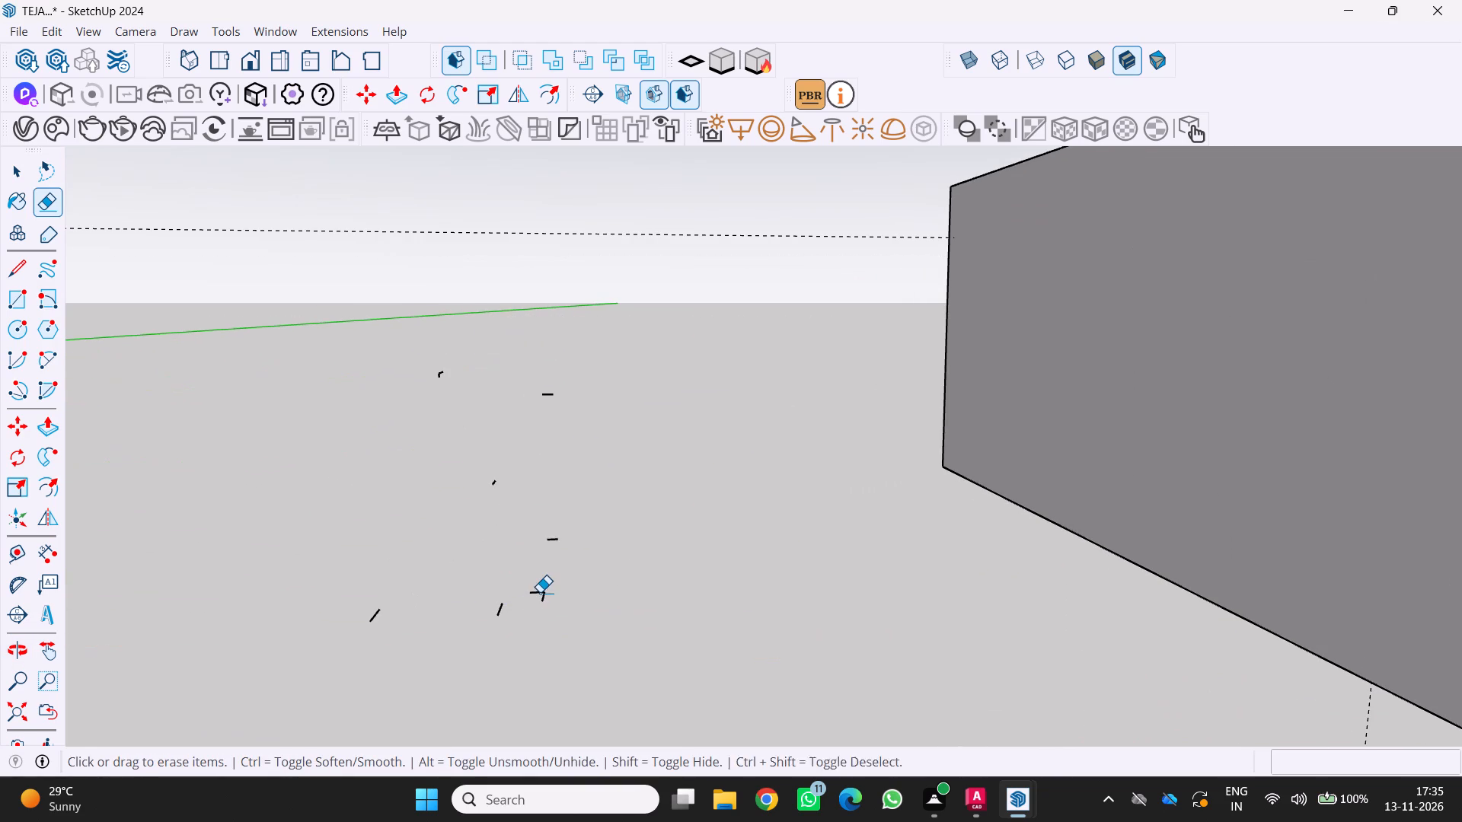
click(538, 593)
click(542, 598)
drag(482, 605, 511, 616)
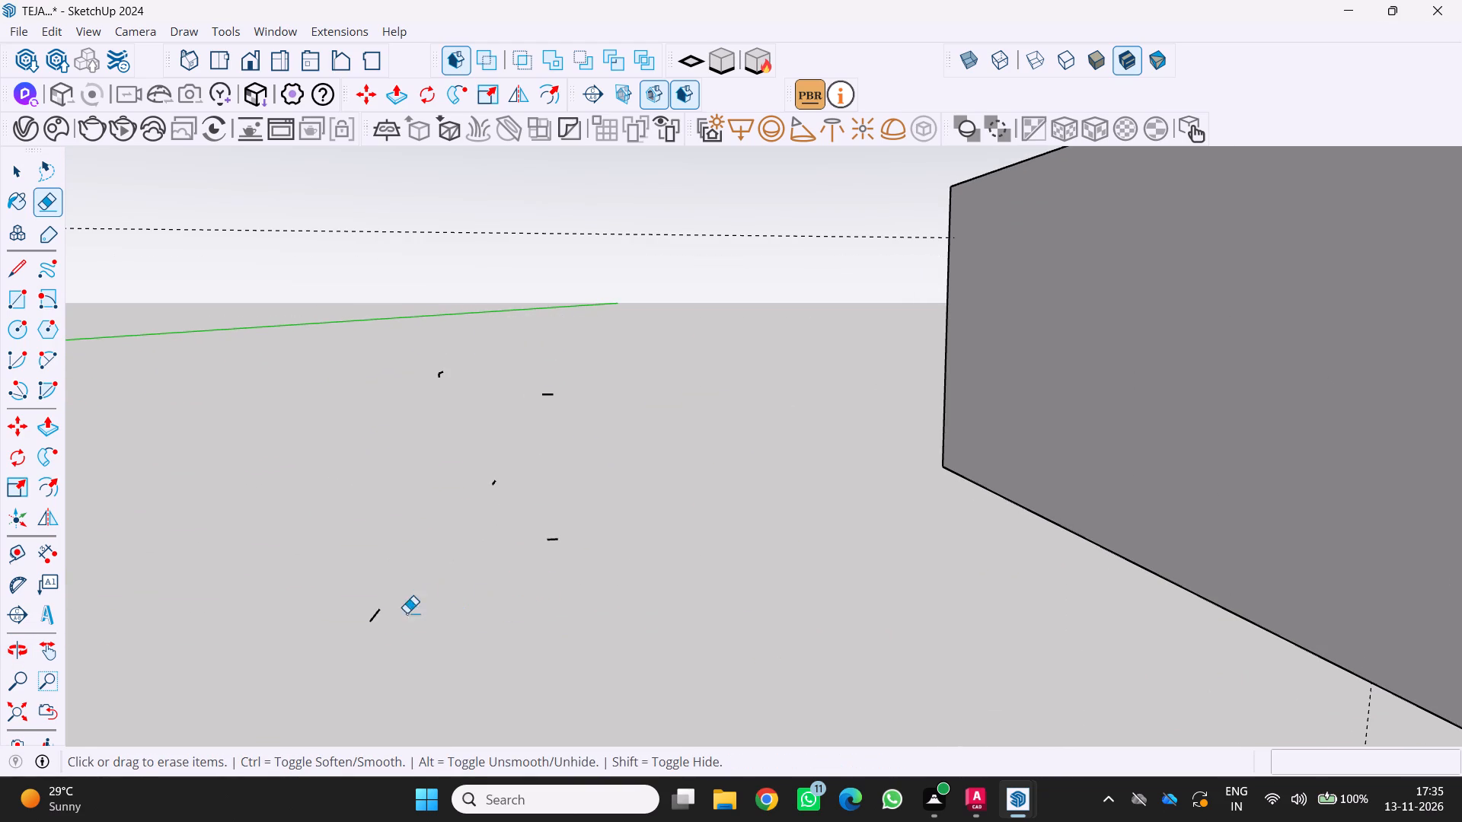
drag(377, 627, 375, 603)
drag(562, 536, 492, 562)
drag(493, 457, 522, 505)
drag(533, 395, 605, 378)
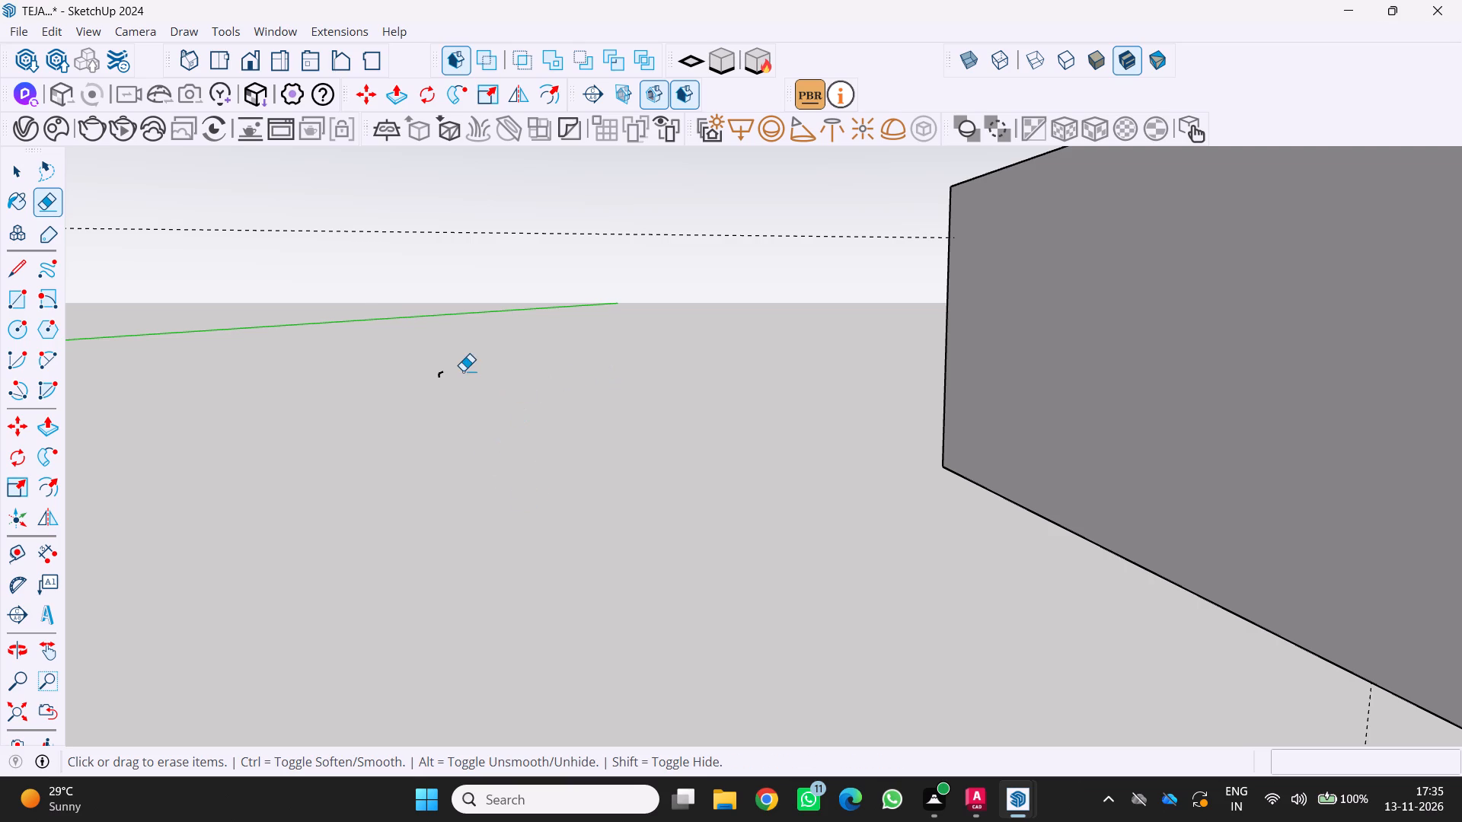
drag(439, 368, 445, 403)
click(602, 527)
Examine the whole room and the empty ground beside it from outside.
scroll(597, 551, down, 10)
middle_drag(602, 575, 547, 582)
middle_click(547, 582)
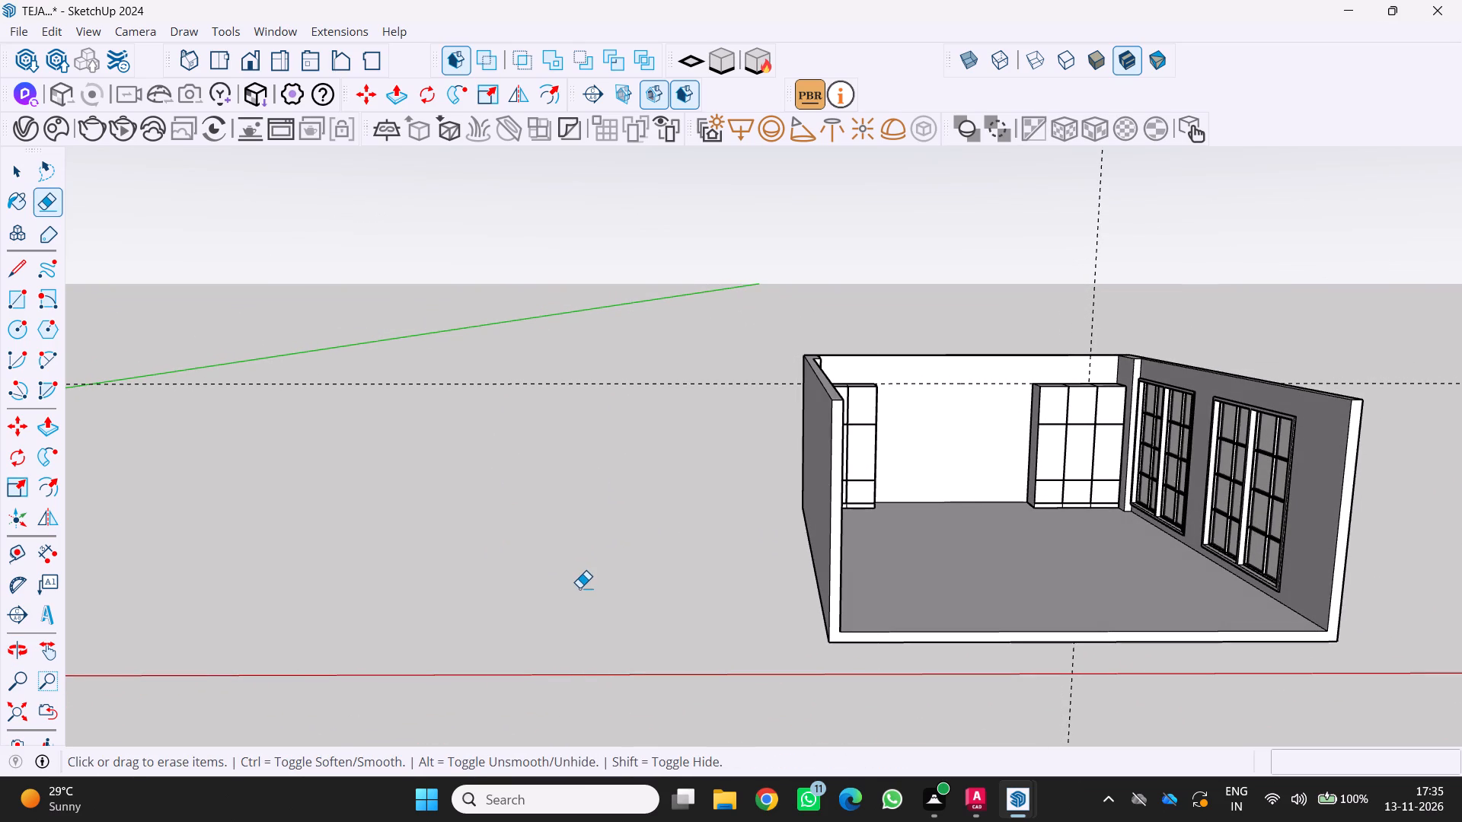
scroll(308, 570, down, 5)
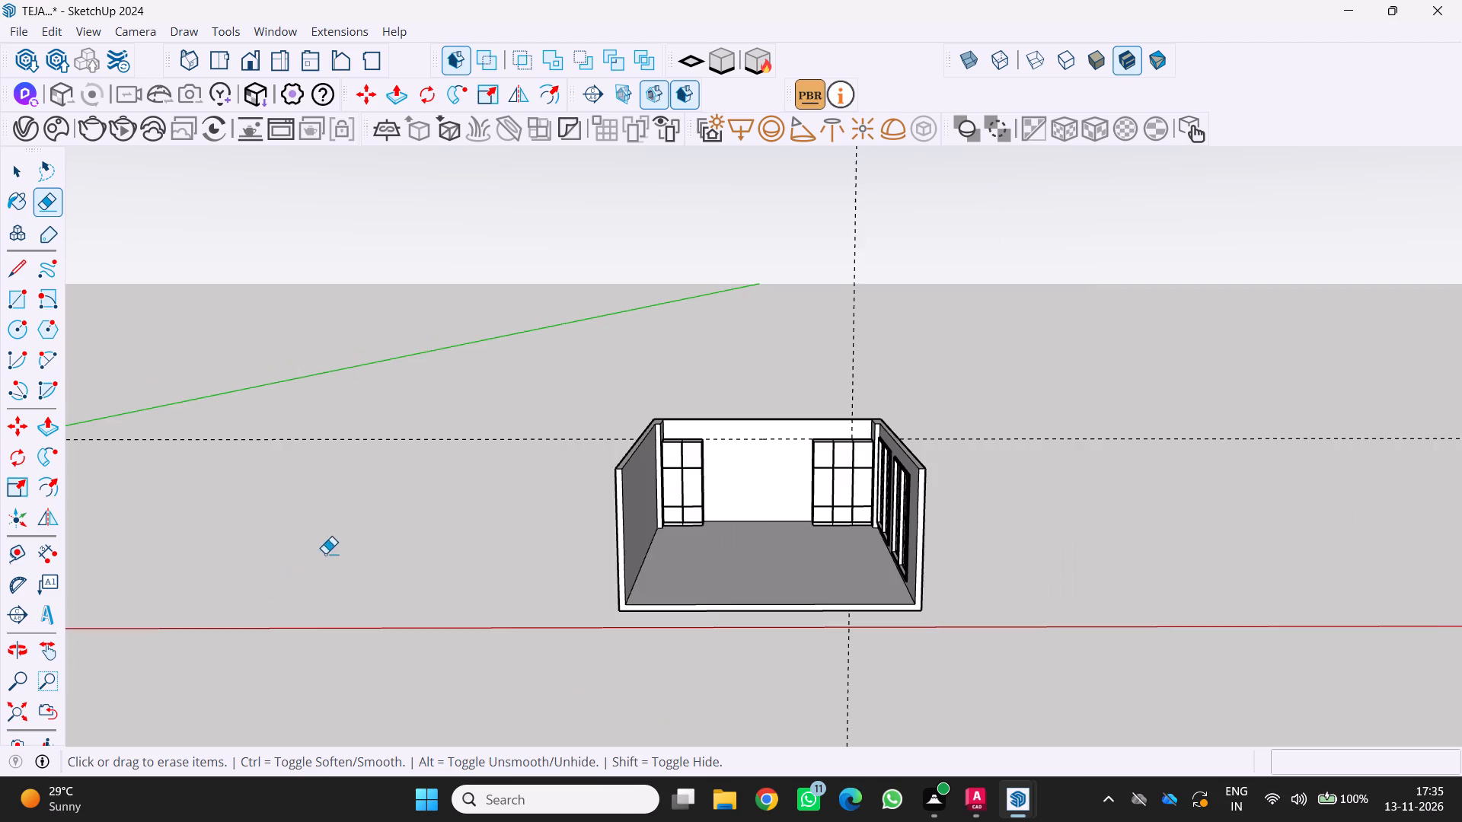
middle_drag(327, 553, 259, 570)
scroll(259, 570, up, 1)
middle_click(259, 570)
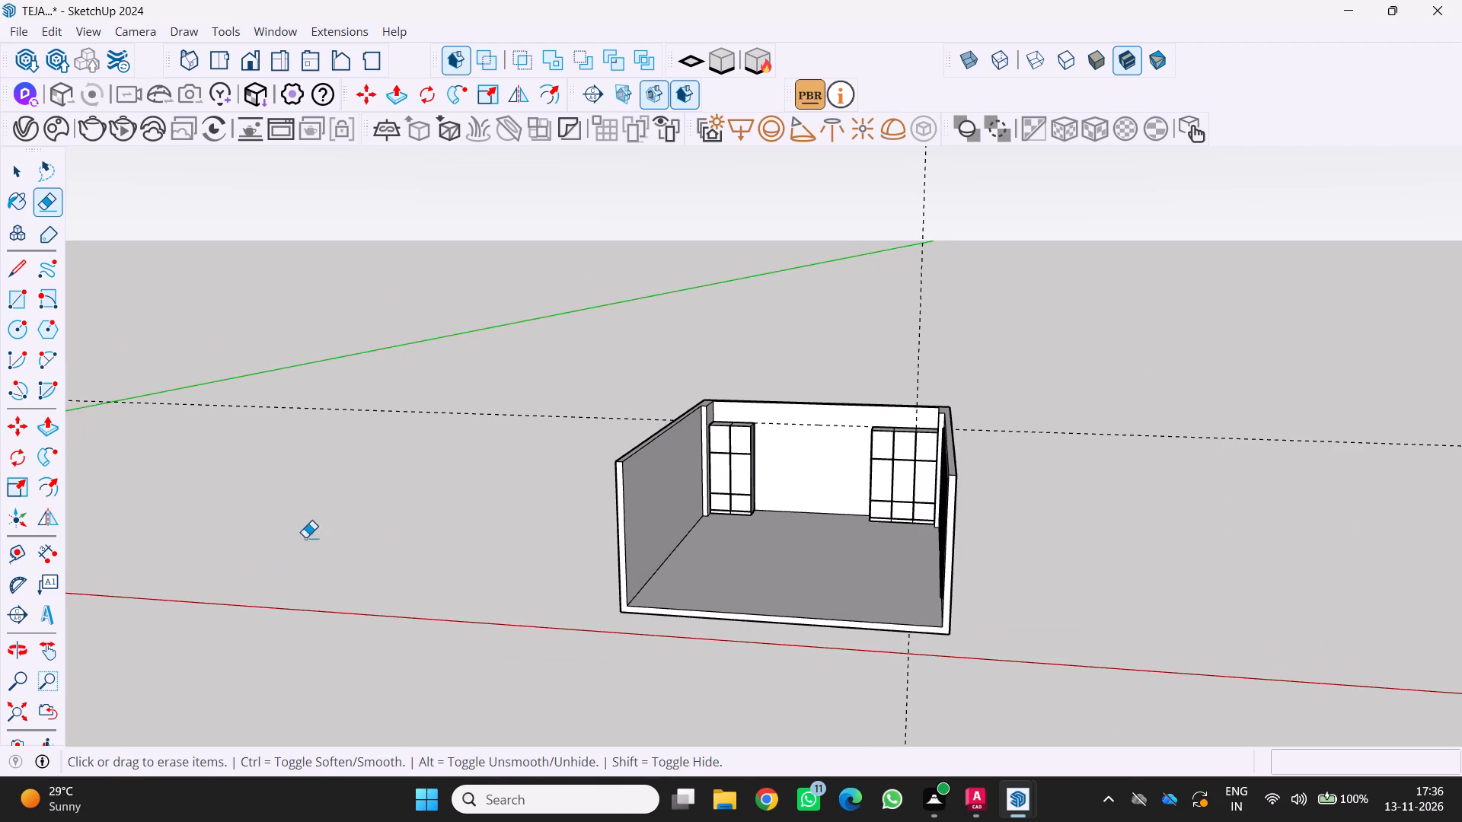
middle_drag(645, 479, 606, 484)
middle_click(605, 484)
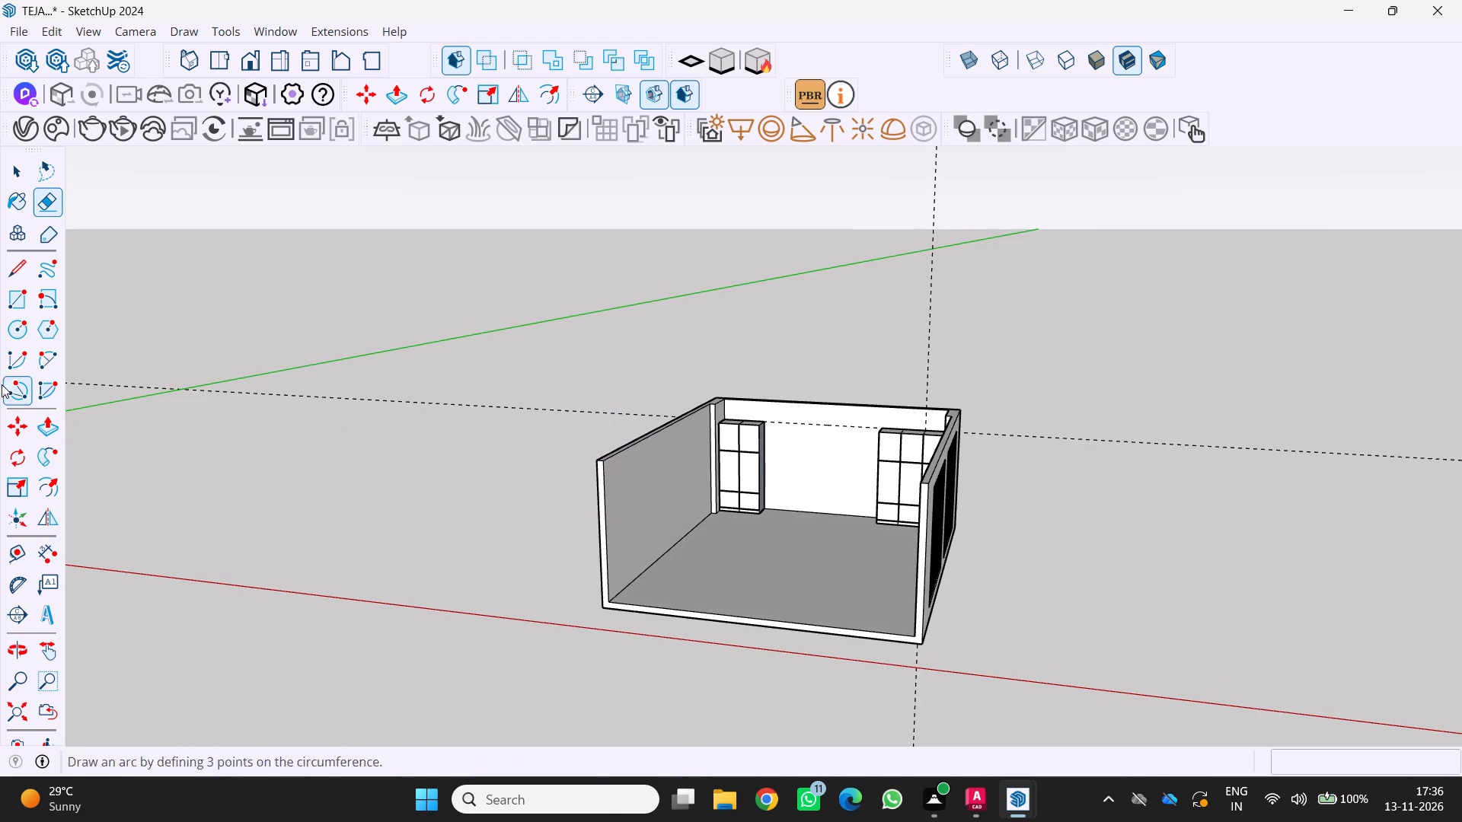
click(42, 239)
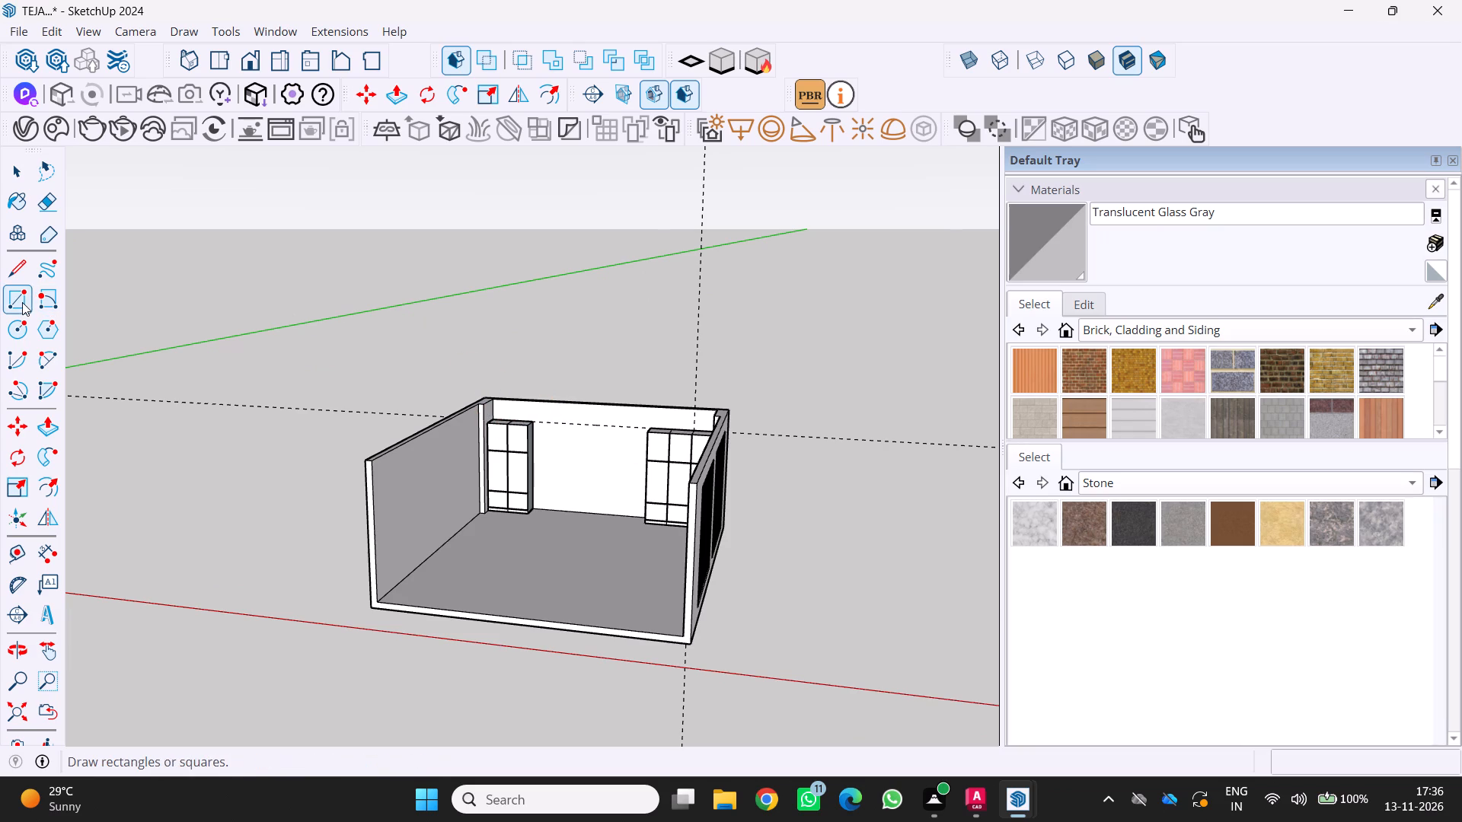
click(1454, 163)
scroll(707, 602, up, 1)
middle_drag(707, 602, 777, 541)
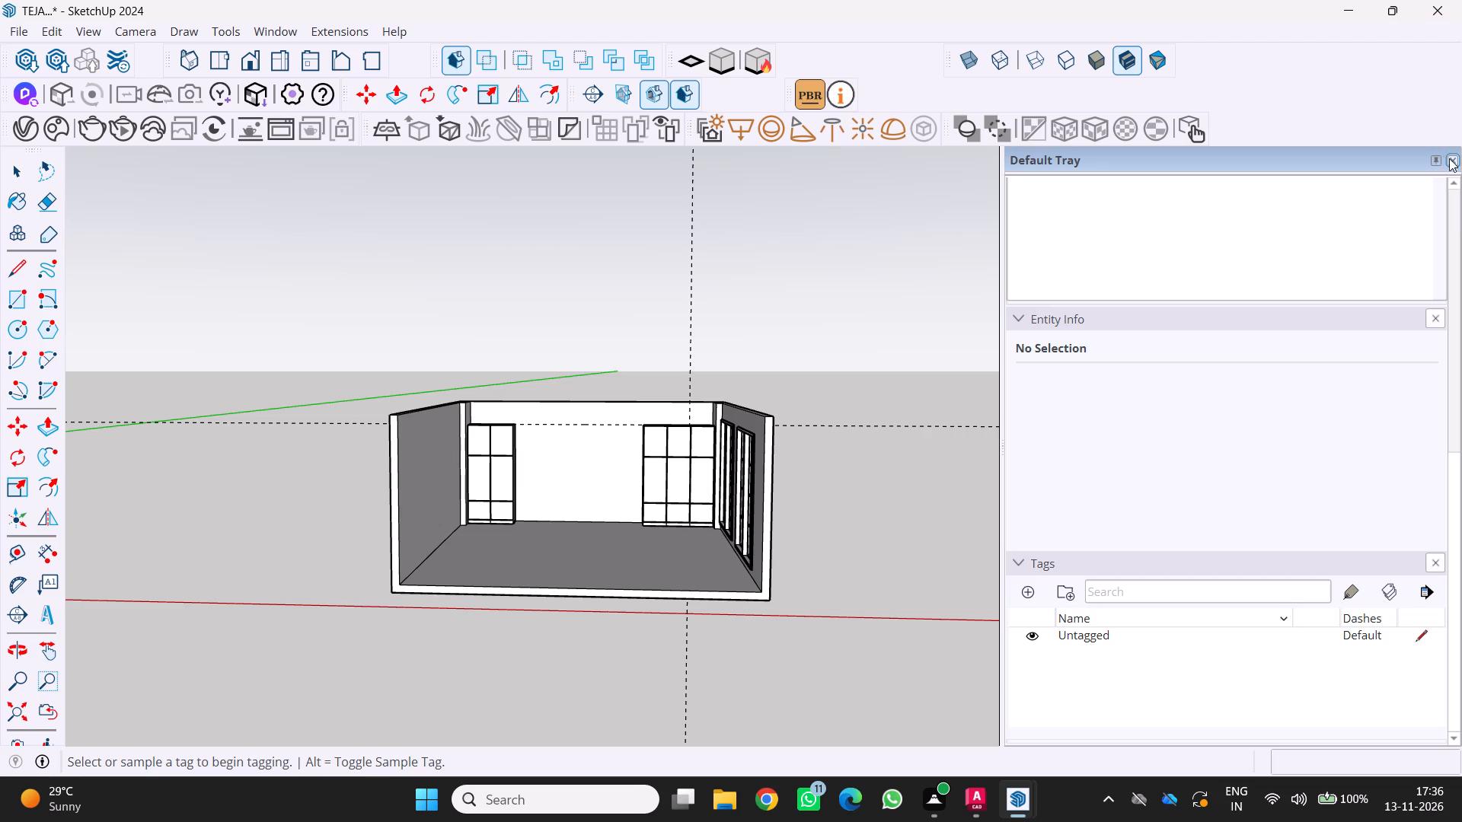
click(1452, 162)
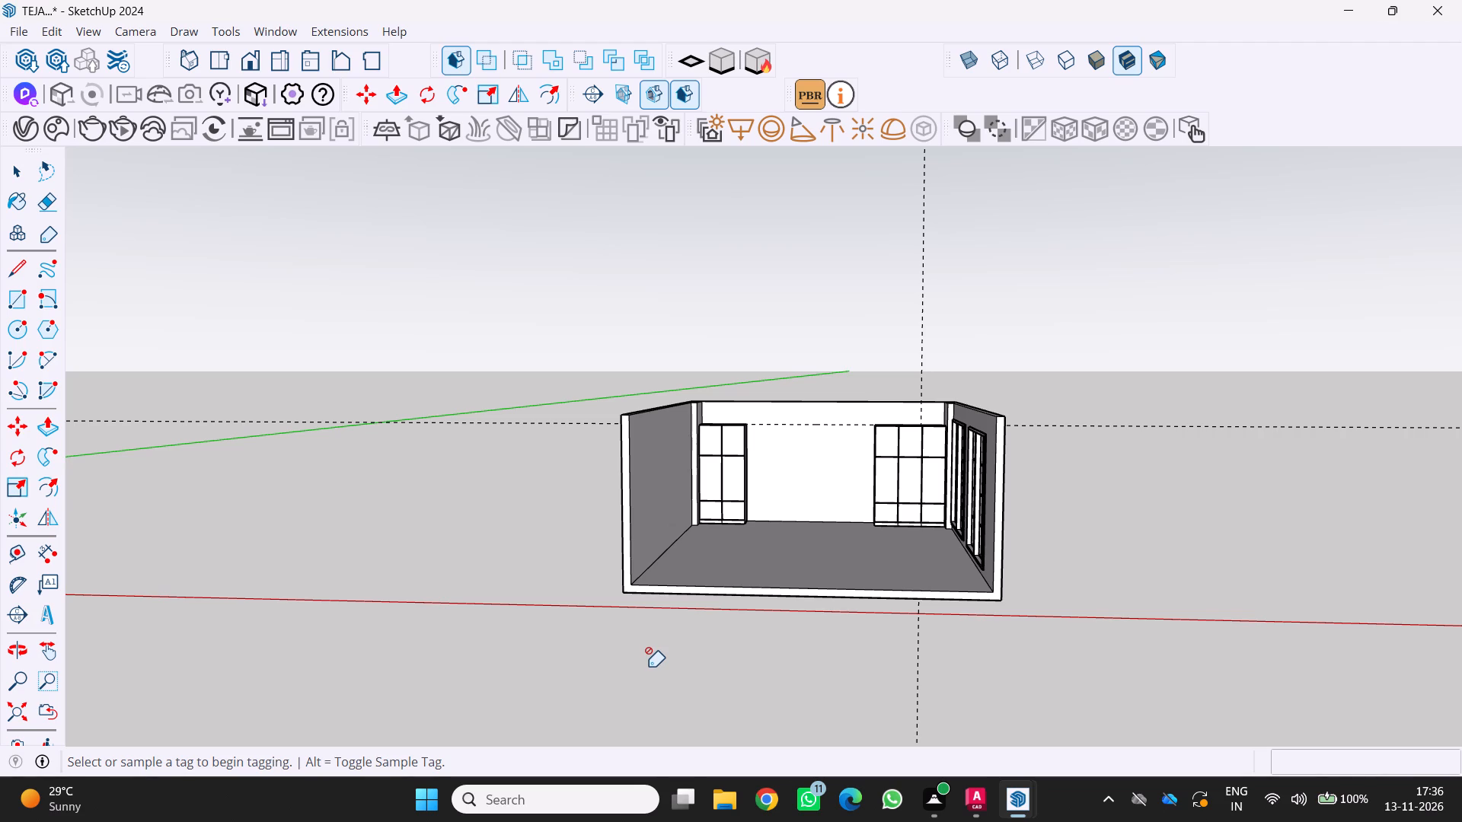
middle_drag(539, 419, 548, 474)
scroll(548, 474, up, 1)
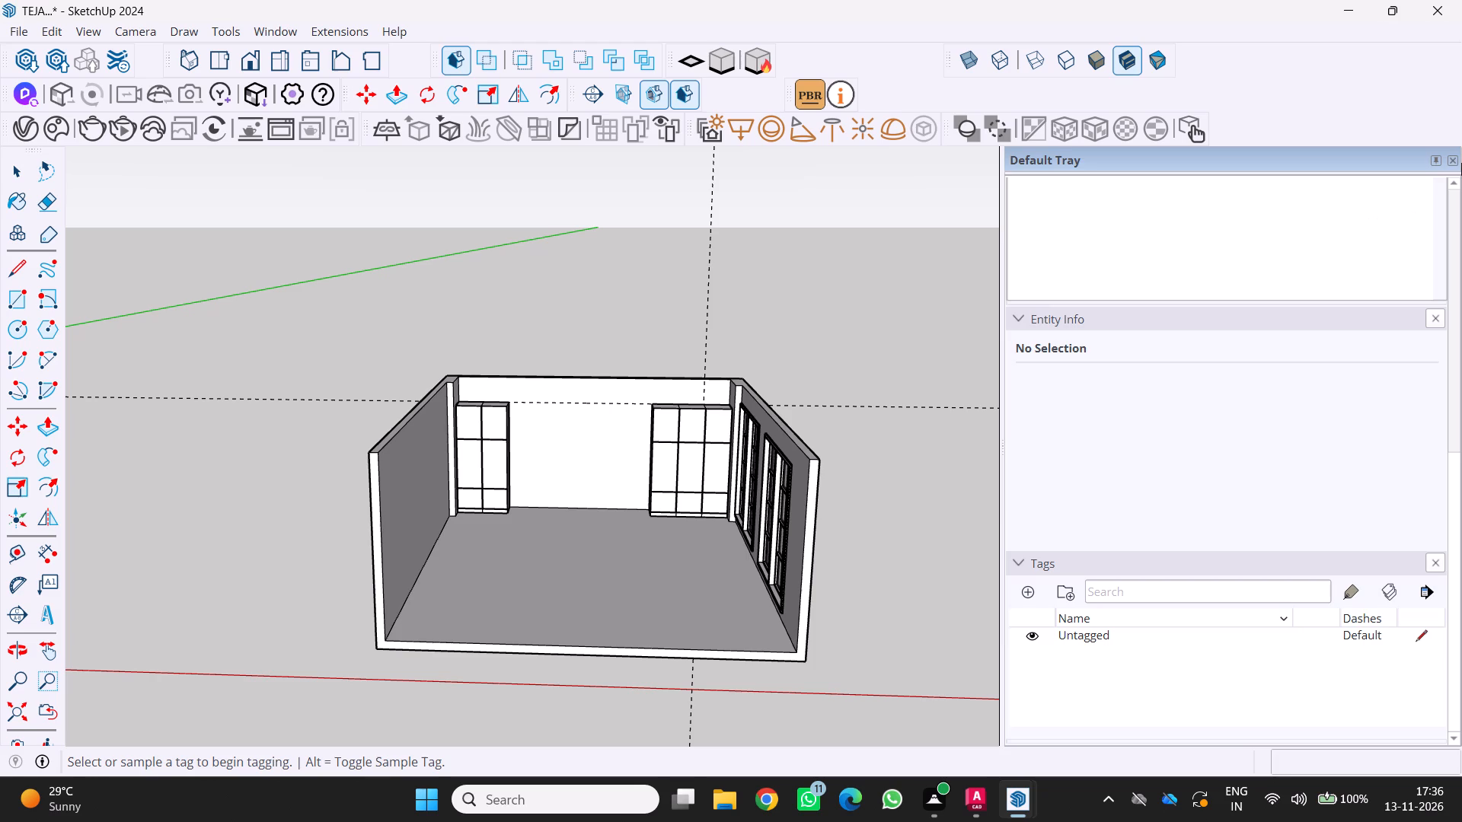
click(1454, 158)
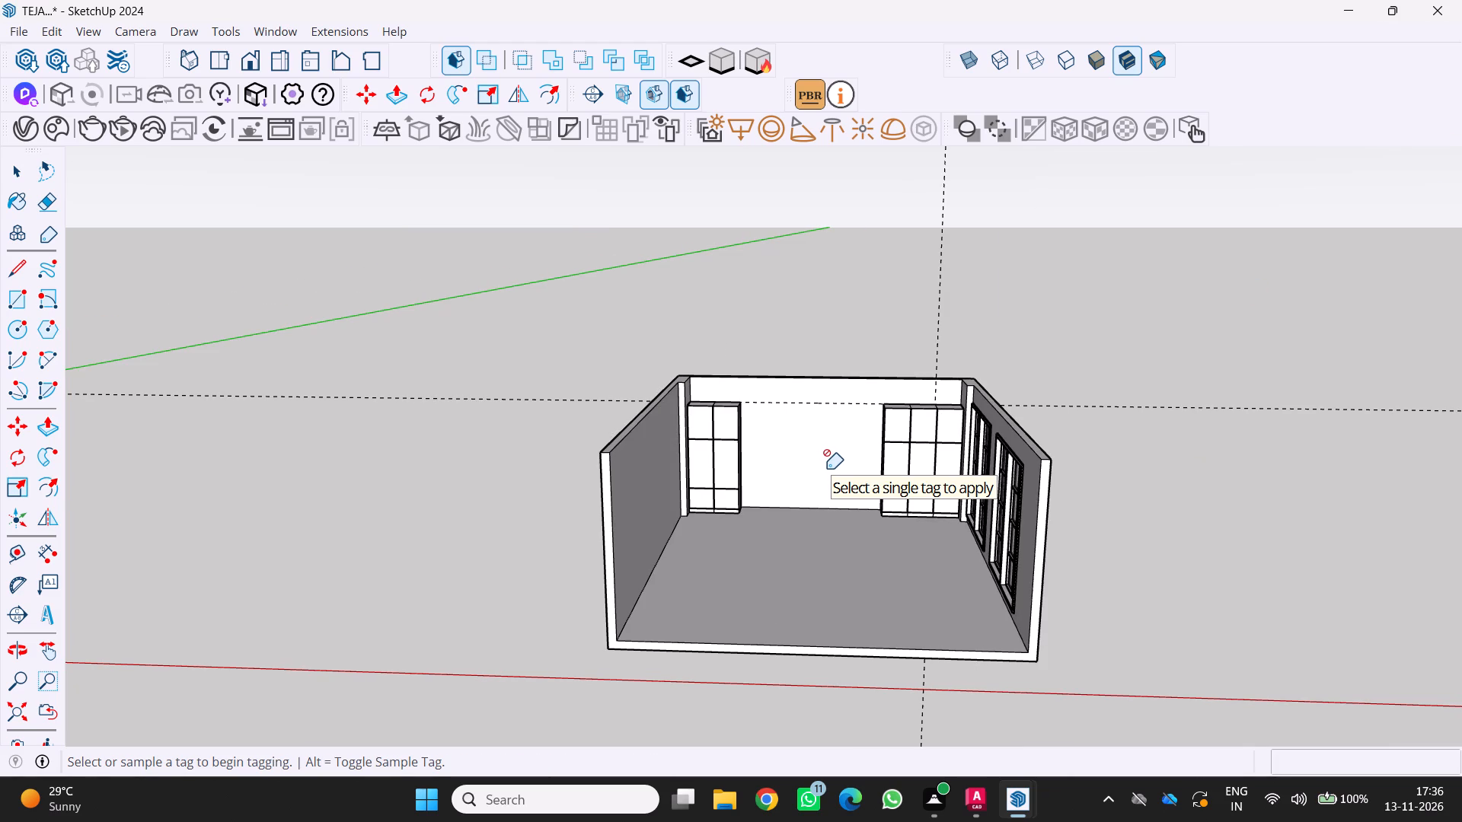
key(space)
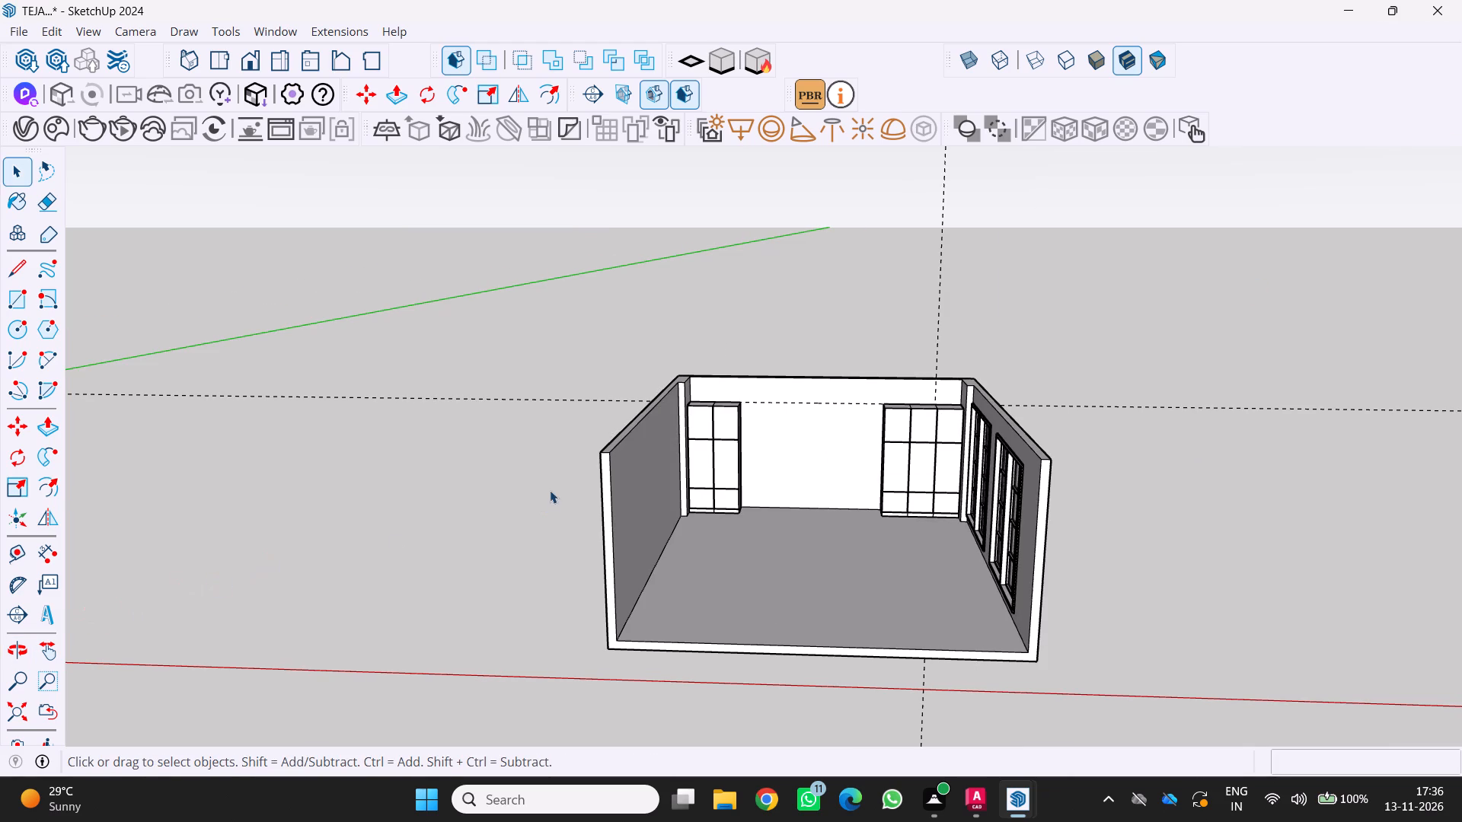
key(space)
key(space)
Examine the room interior and its back wall through the open front, from low and raised angles.
scroll(503, 547, up, 2)
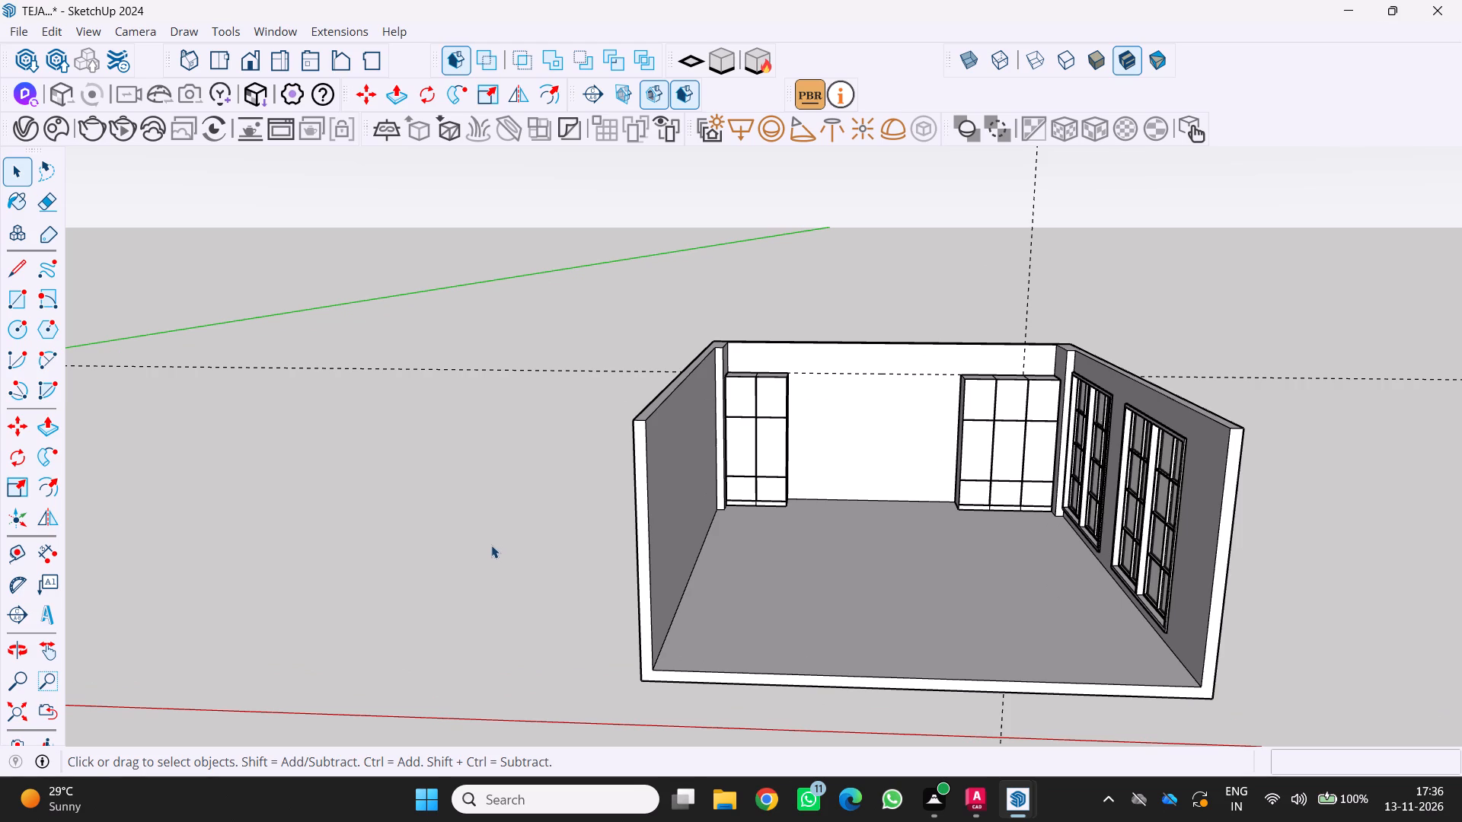
middle_drag(492, 560, 471, 573)
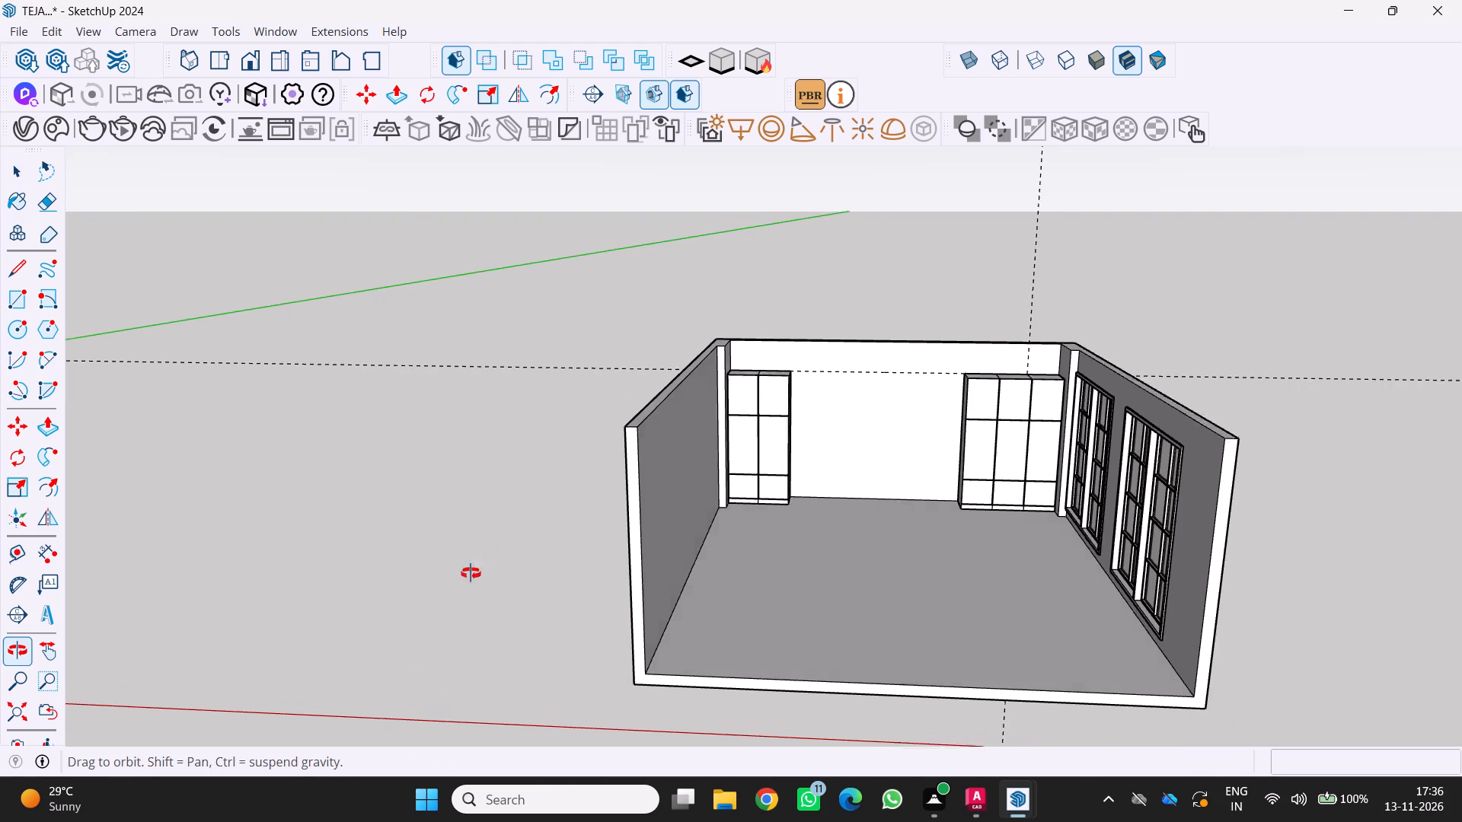
middle_drag(471, 573, 531, 478)
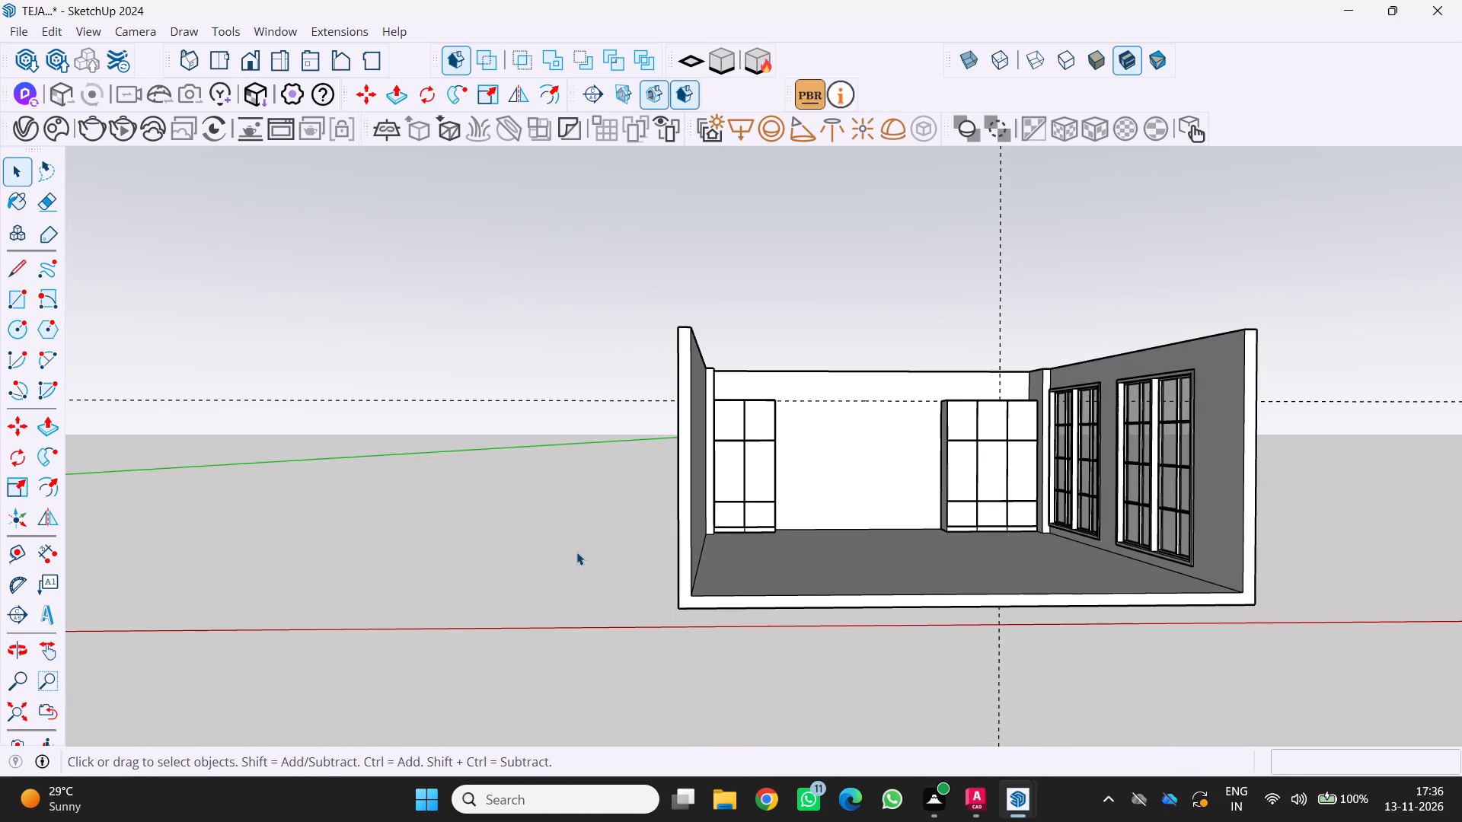
scroll(940, 407, down, 3)
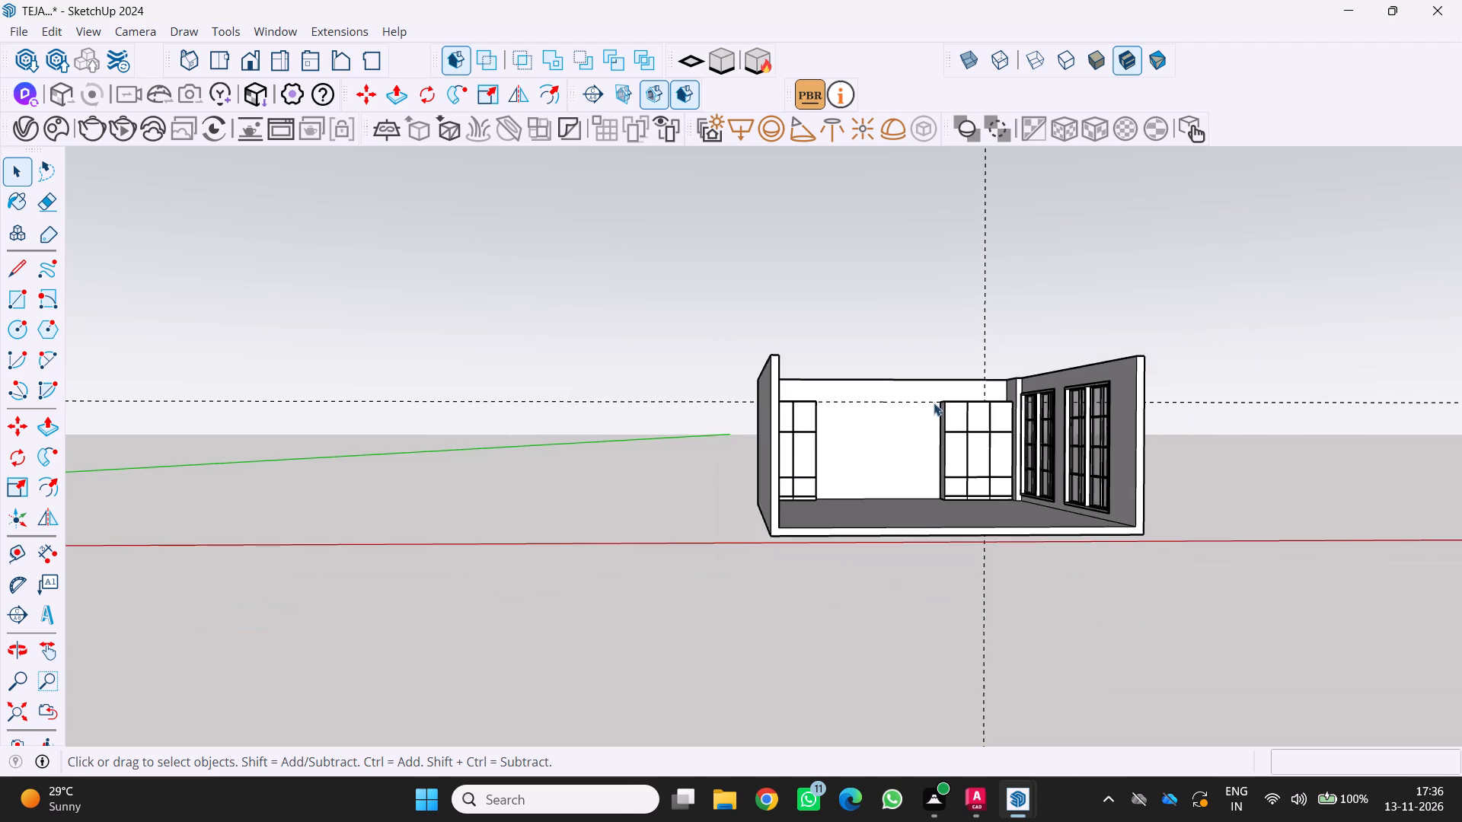
middle_drag(934, 403, 731, 510)
scroll(909, 417, up, 4)
middle_drag(977, 406, 1174, 410)
scroll(1127, 425, up, 1)
middle_drag(1179, 405, 1183, 397)
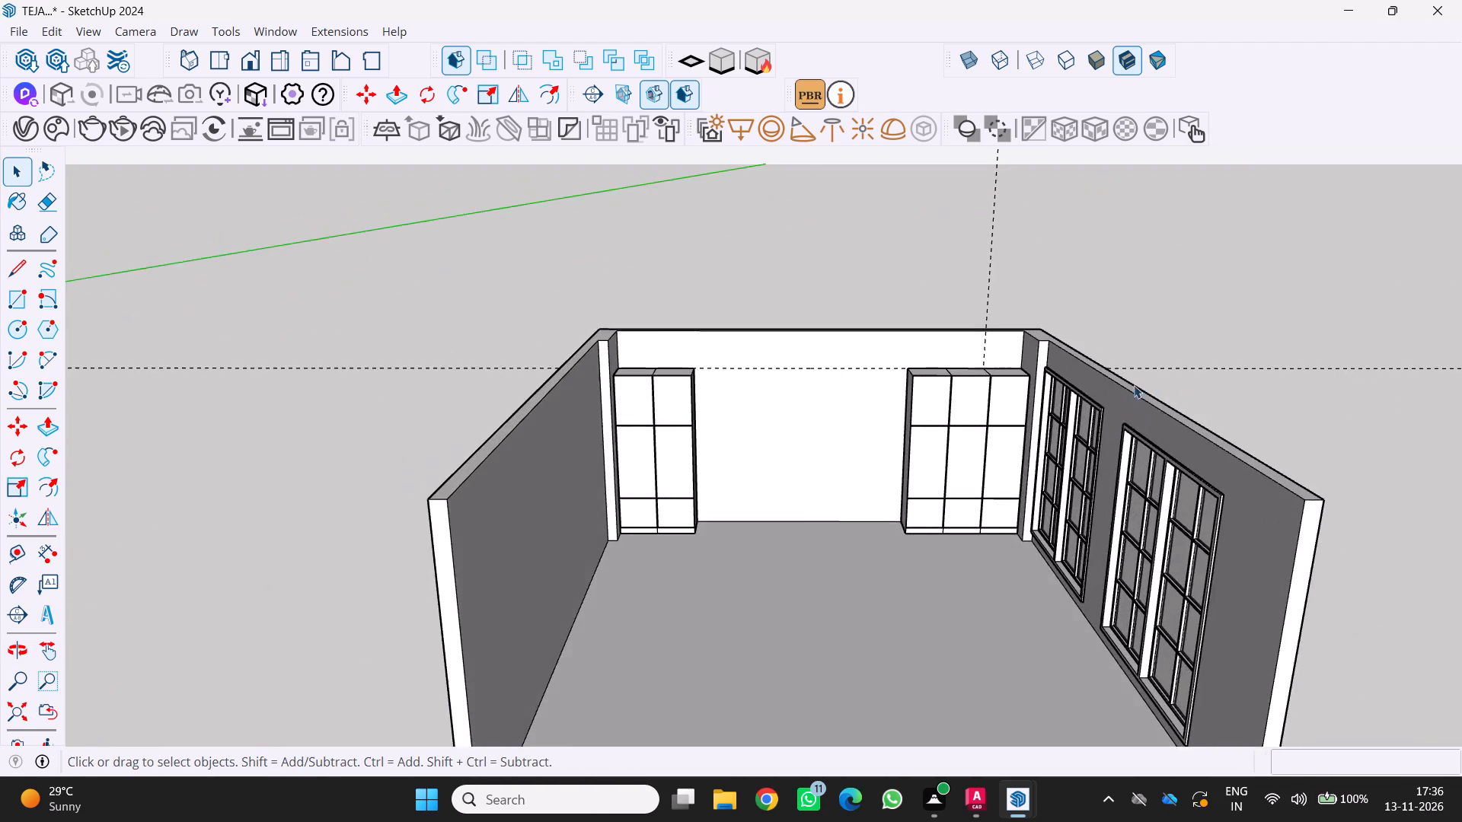
scroll(1053, 393, down, 8)
middle_drag(986, 408, 937, 355)
middle_click(936, 355)
scroll(894, 413, up, 1)
scroll(746, 439, up, 1)
middle_drag(746, 439, 765, 459)
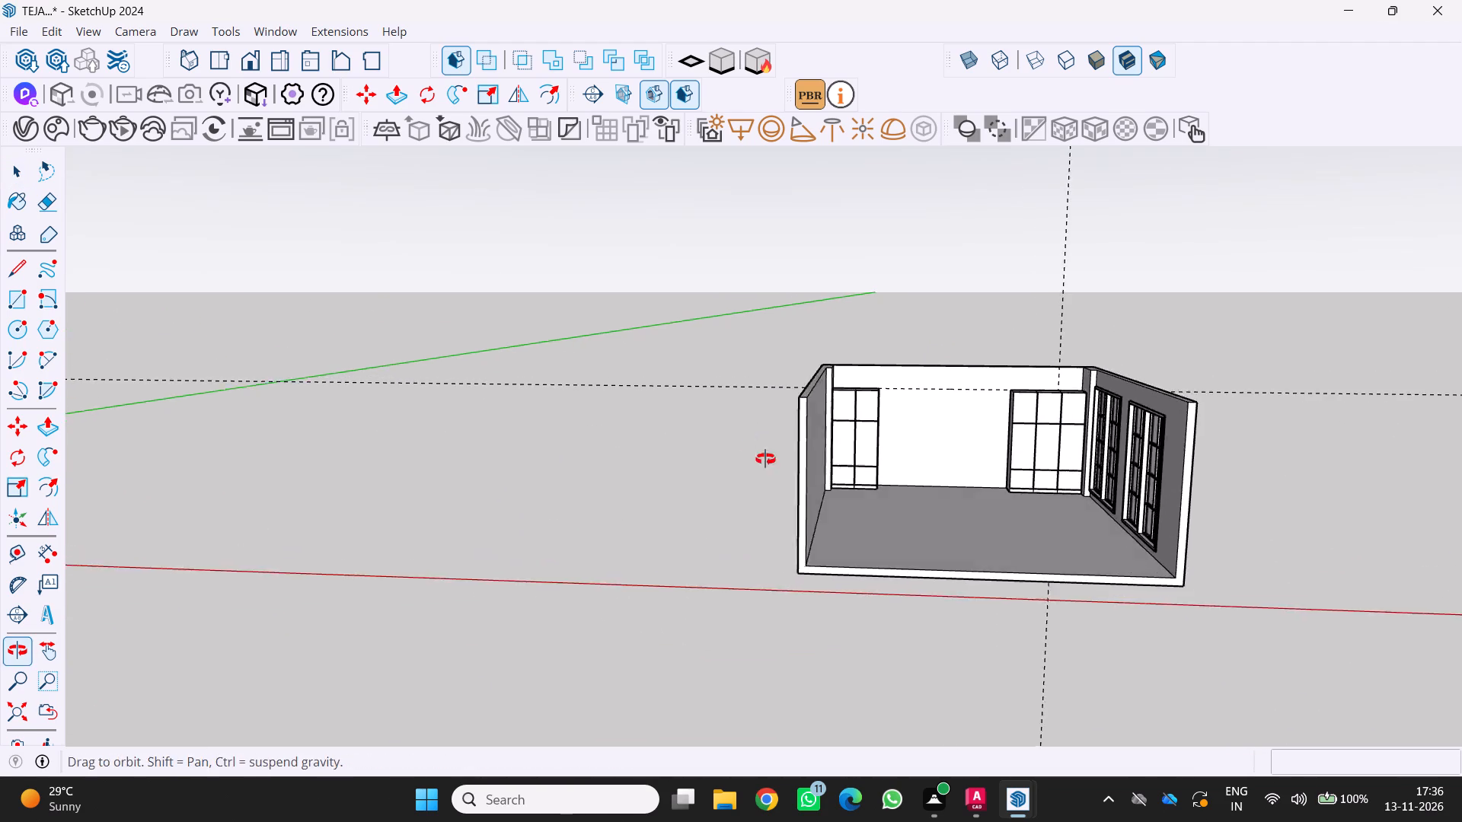
middle_drag(765, 459, 812, 514)
Examine the top and front panel joints of the two-column cabinet run on the back wall.
scroll(816, 512, up, 17)
scroll(606, 405, up, 5)
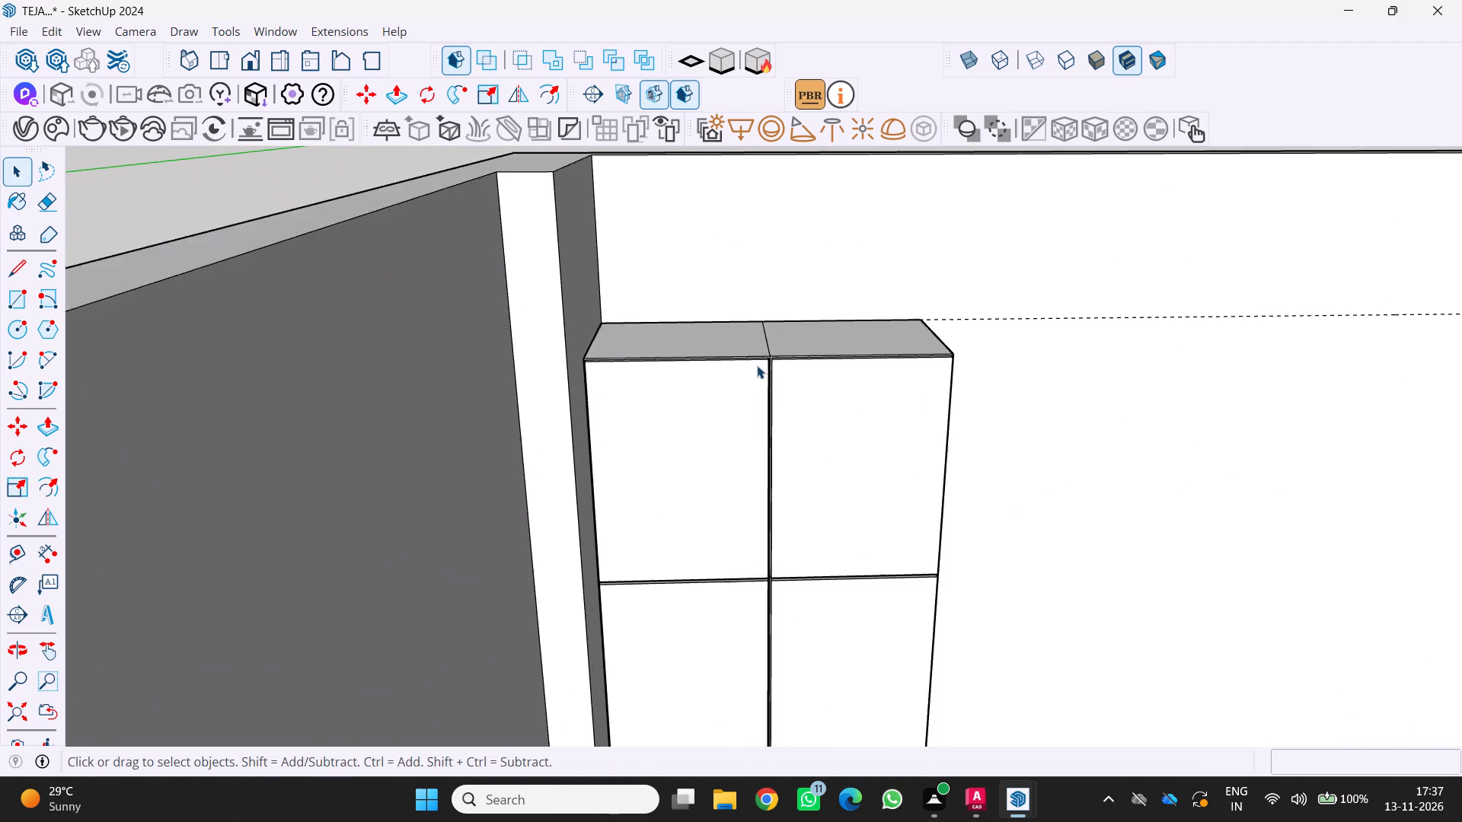
scroll(757, 365, up, 13)
scroll(768, 374, down, 12)
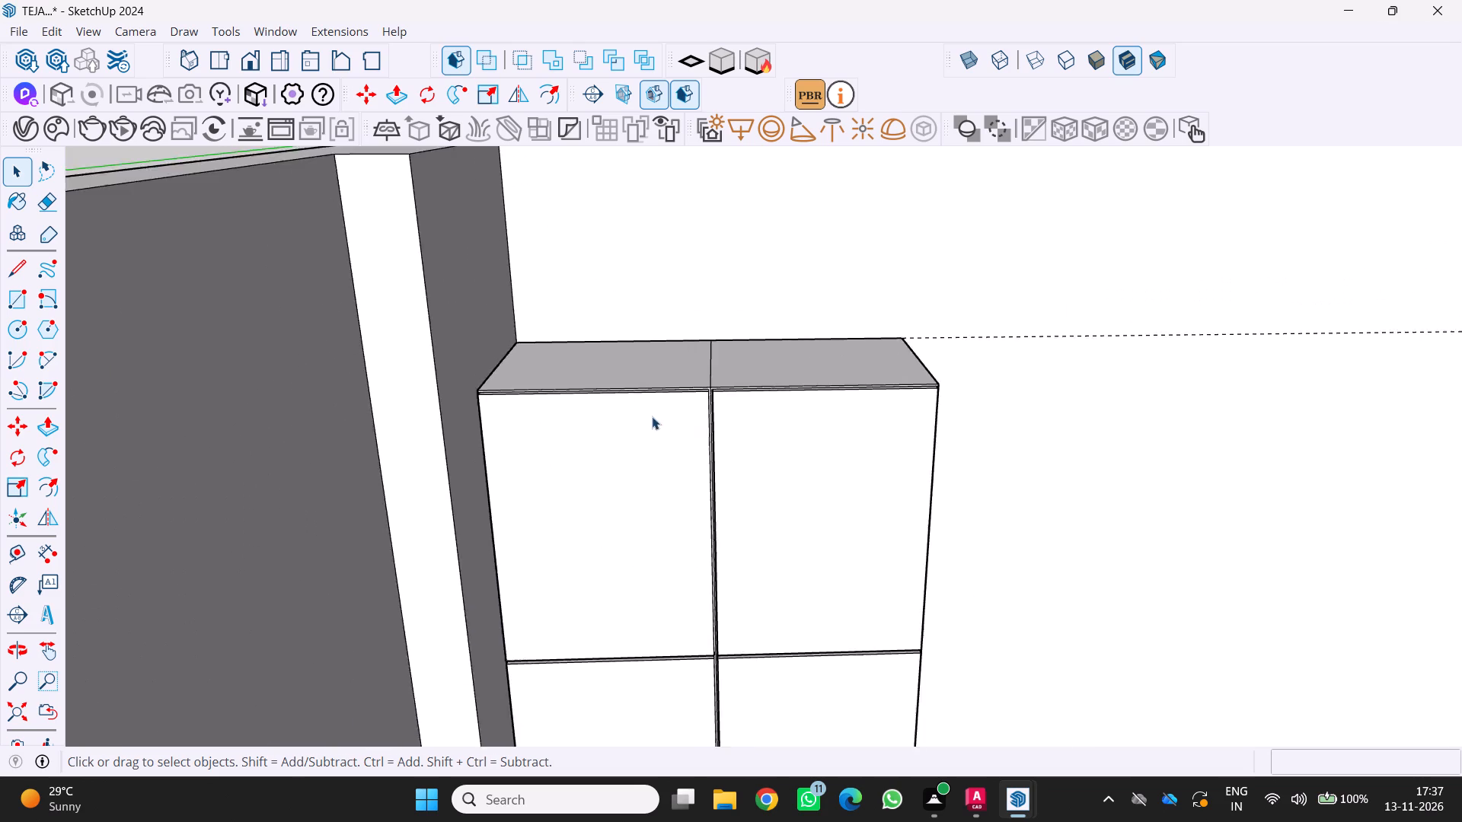
scroll(652, 413, down, 20)
scroll(652, 413, down, 2)
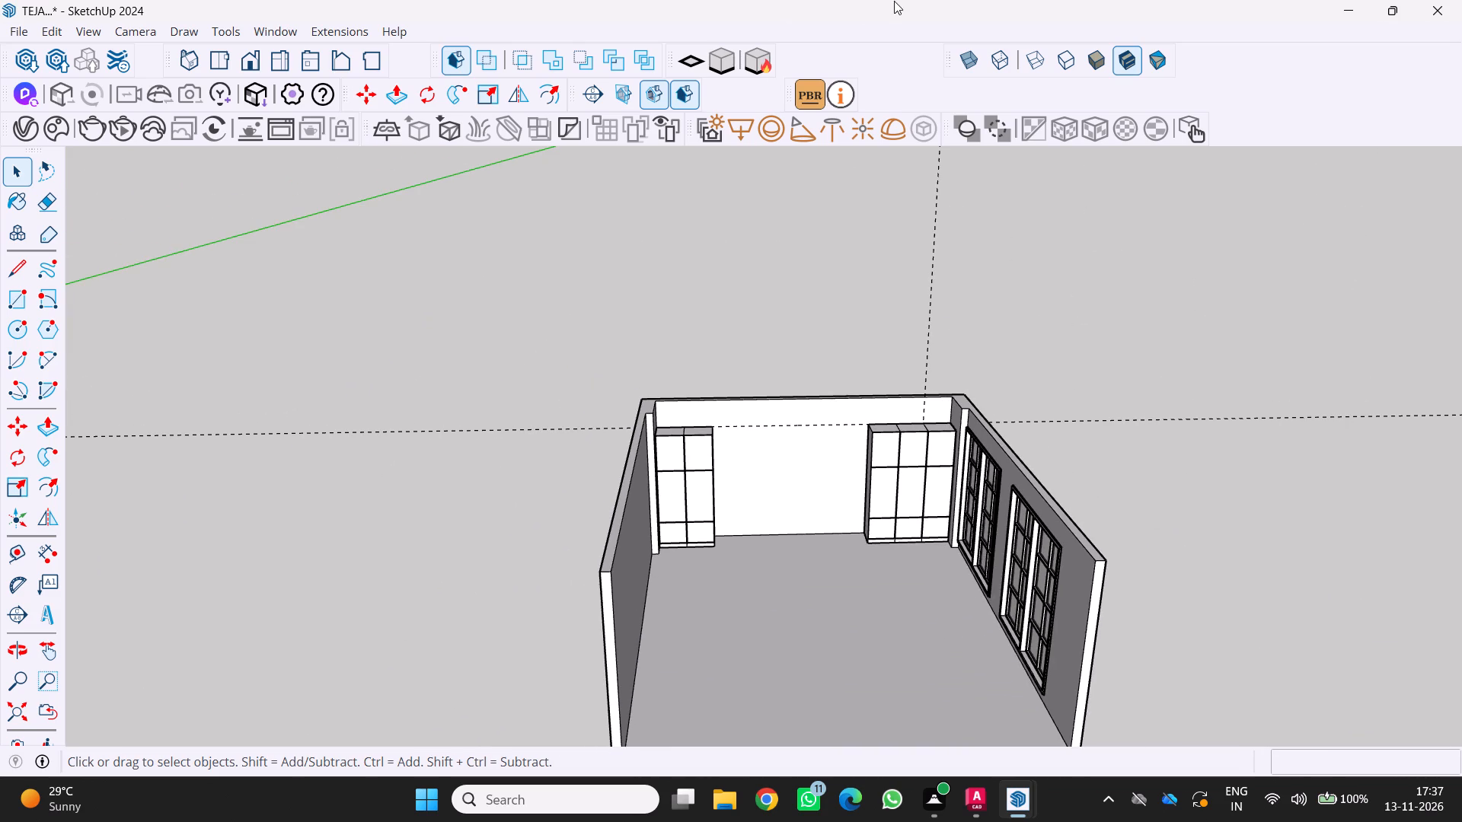
scroll(742, 244, down, 2)
middle_drag(745, 244, 696, 201)
middle_click(695, 201)
Examine the top and front panel edges of the three-column cabinet run on the back wall up close.
scroll(695, 201, up, 1)
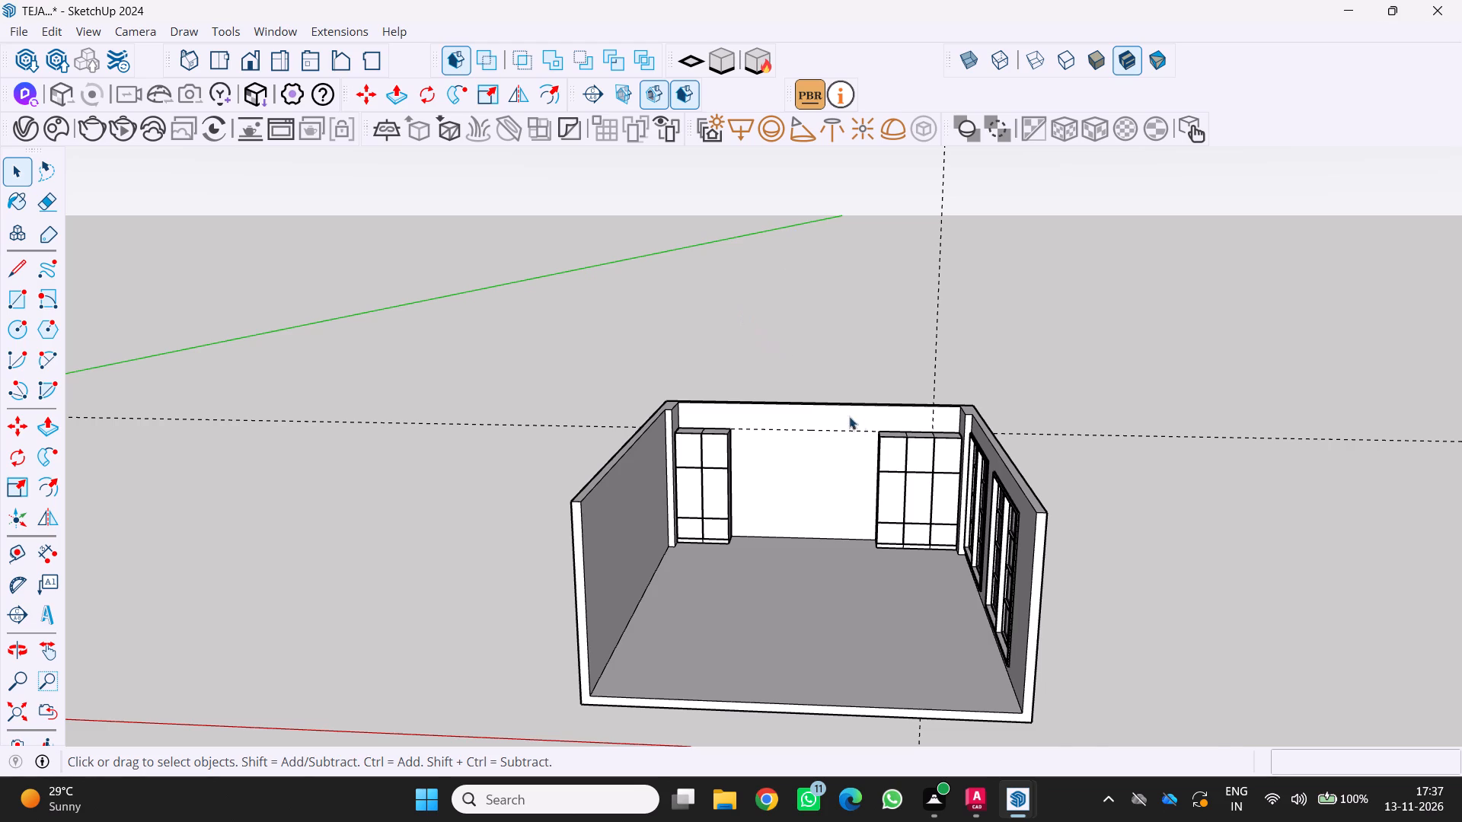
scroll(869, 442, up, 6)
middle_drag(889, 457, 871, 499)
scroll(971, 446, up, 14)
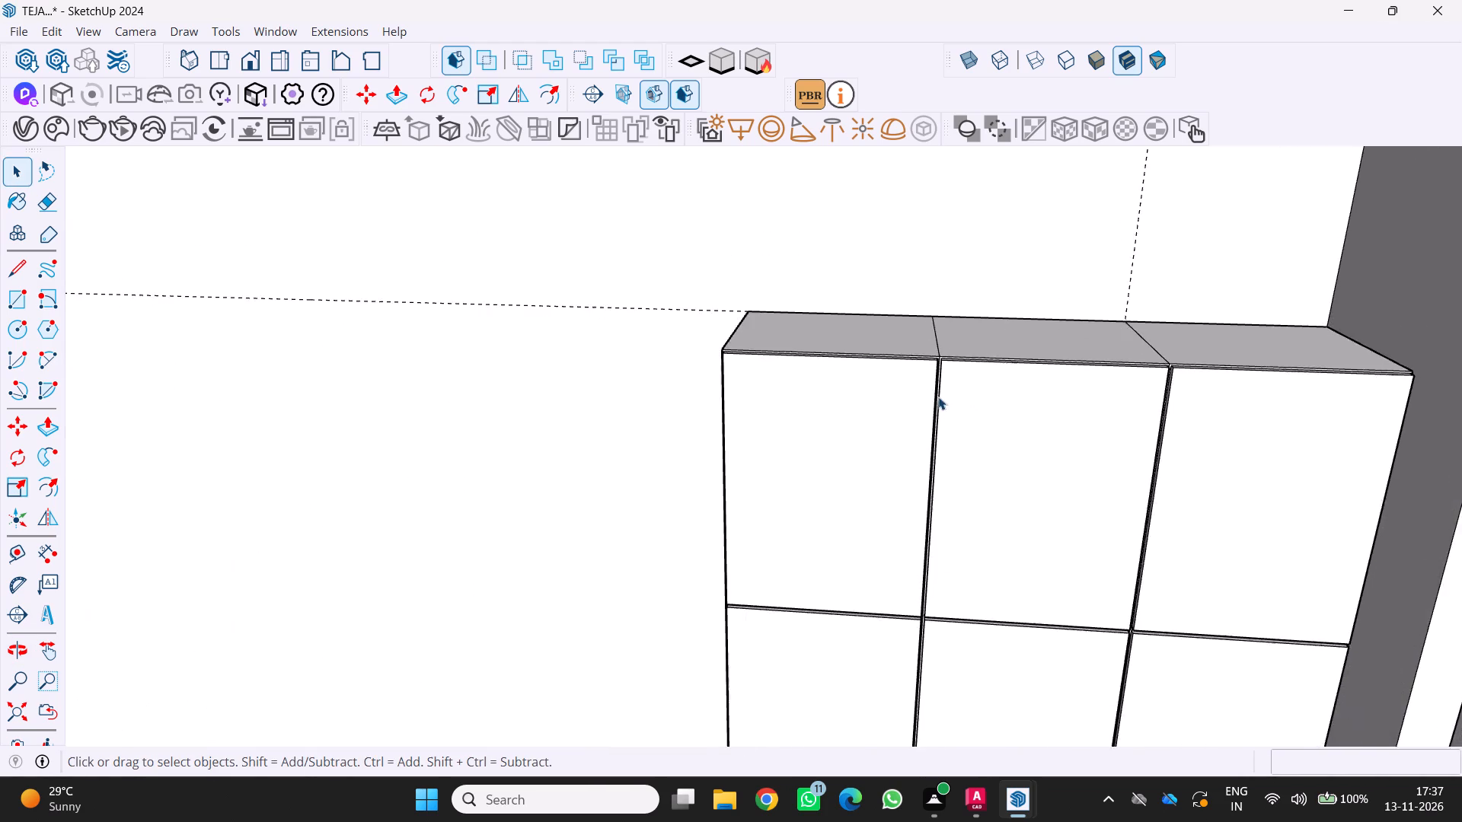
middle_drag(934, 397, 848, 424)
middle_click(848, 423)
scroll(883, 376, up, 10)
middle_drag(908, 355, 1004, 355)
middle_click(1005, 354)
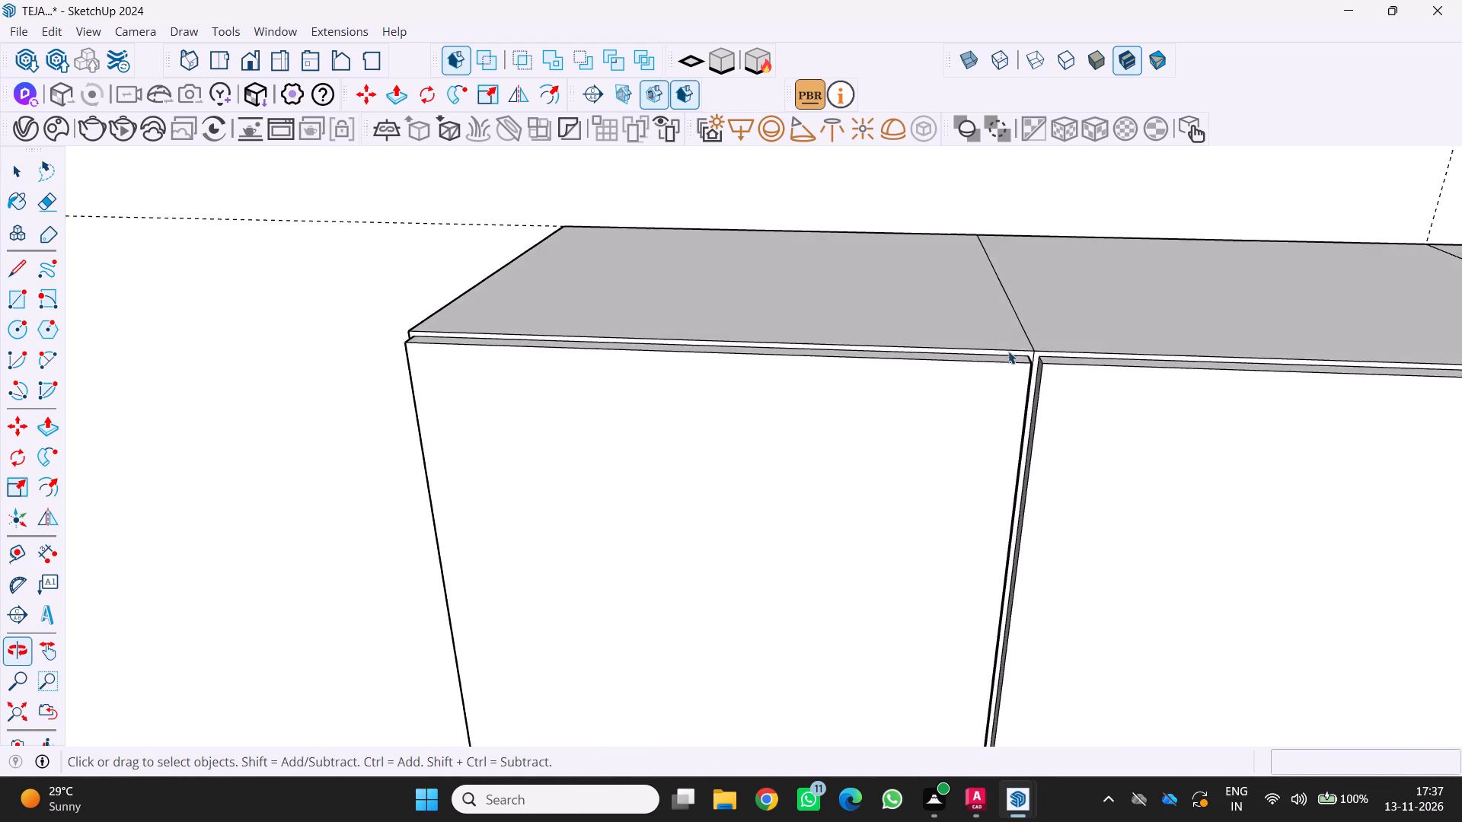
scroll(975, 357, down, 15)
scroll(898, 396, down, 5)
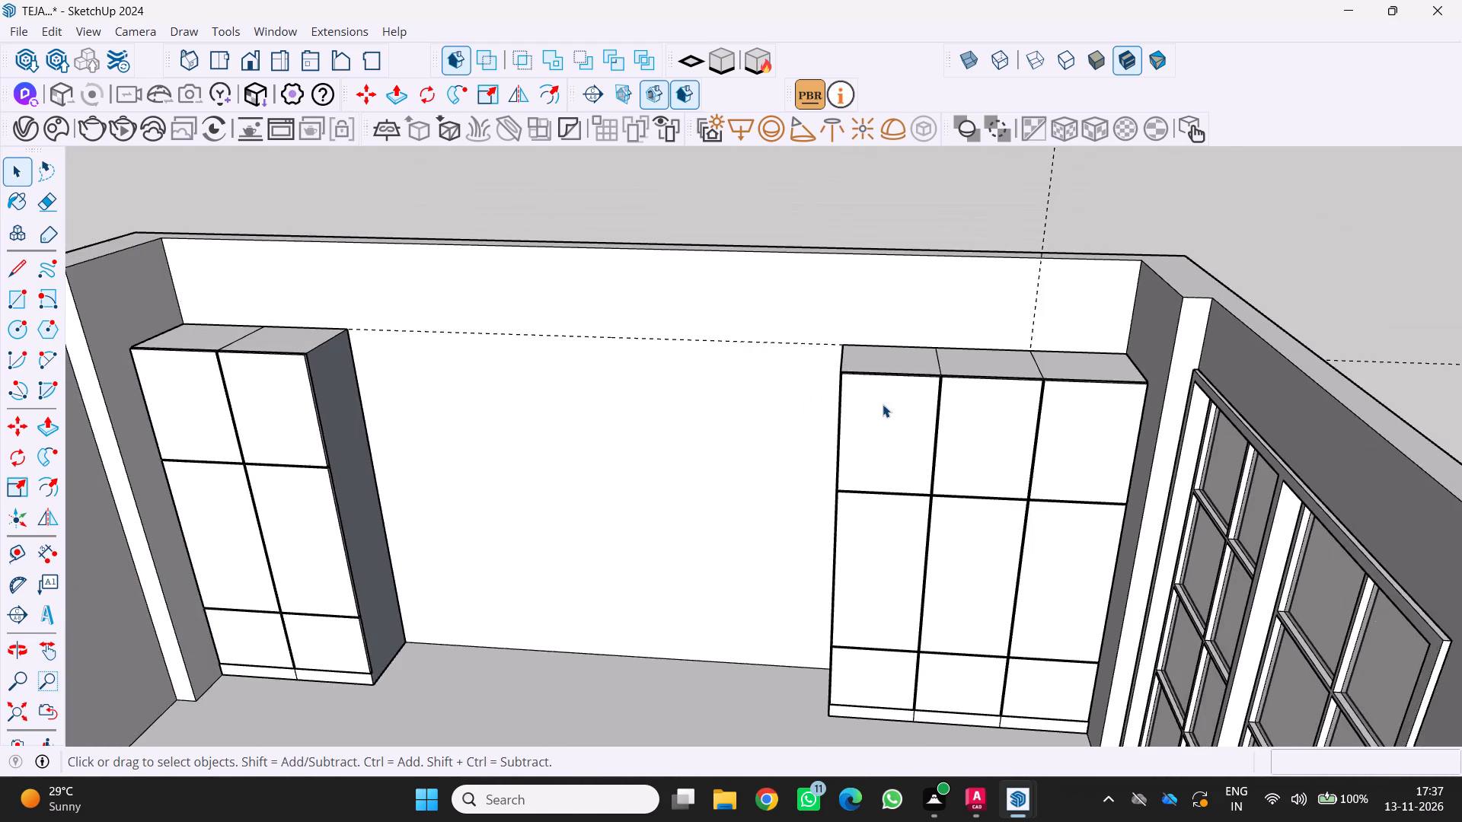
Examine the back wall between the two cabinet runs together with the windowed side wall.
scroll(883, 404, down, 4)
middle_drag(882, 407, 890, 340)
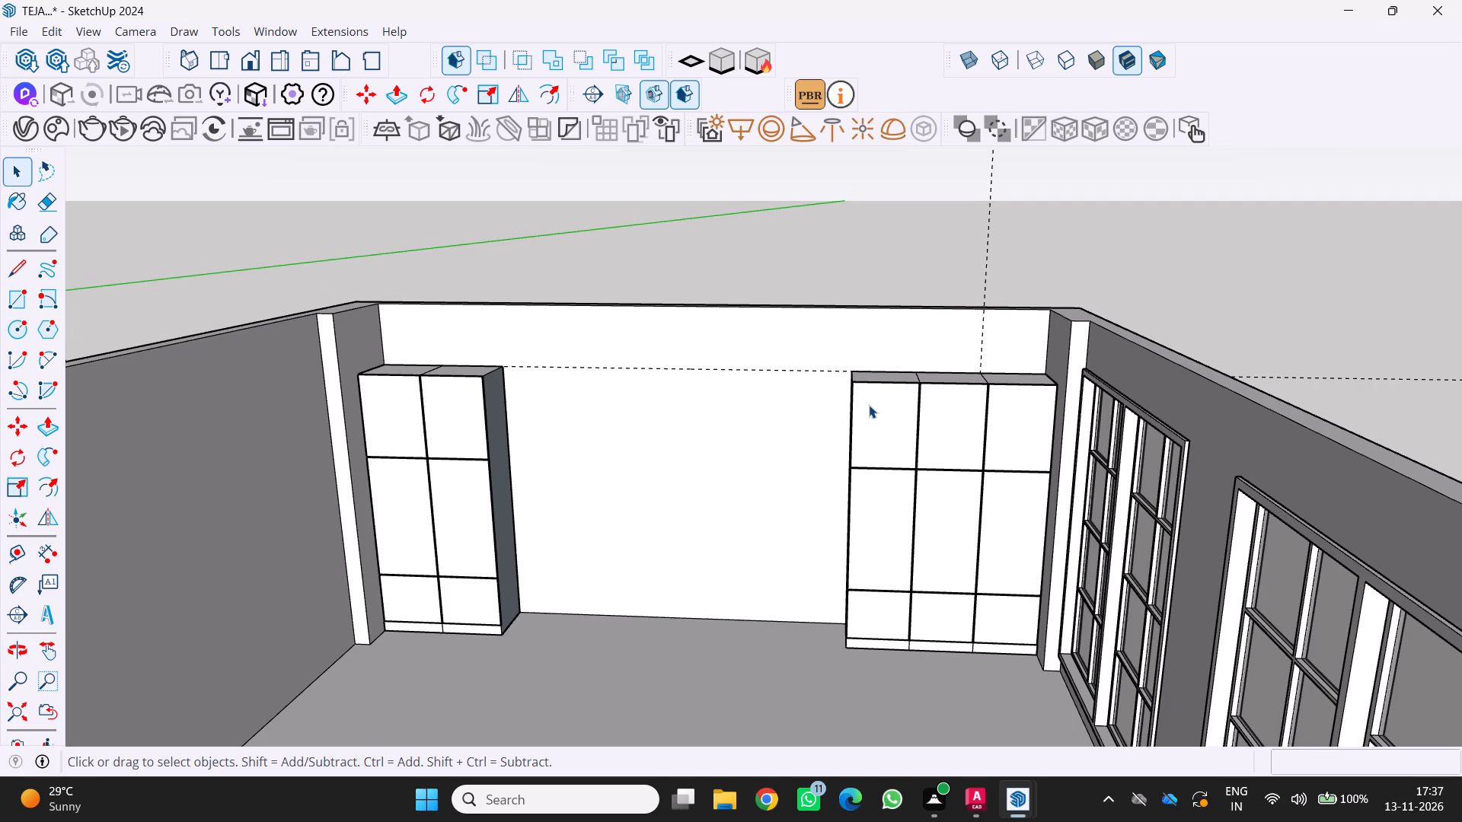
scroll(869, 405, down, 3)
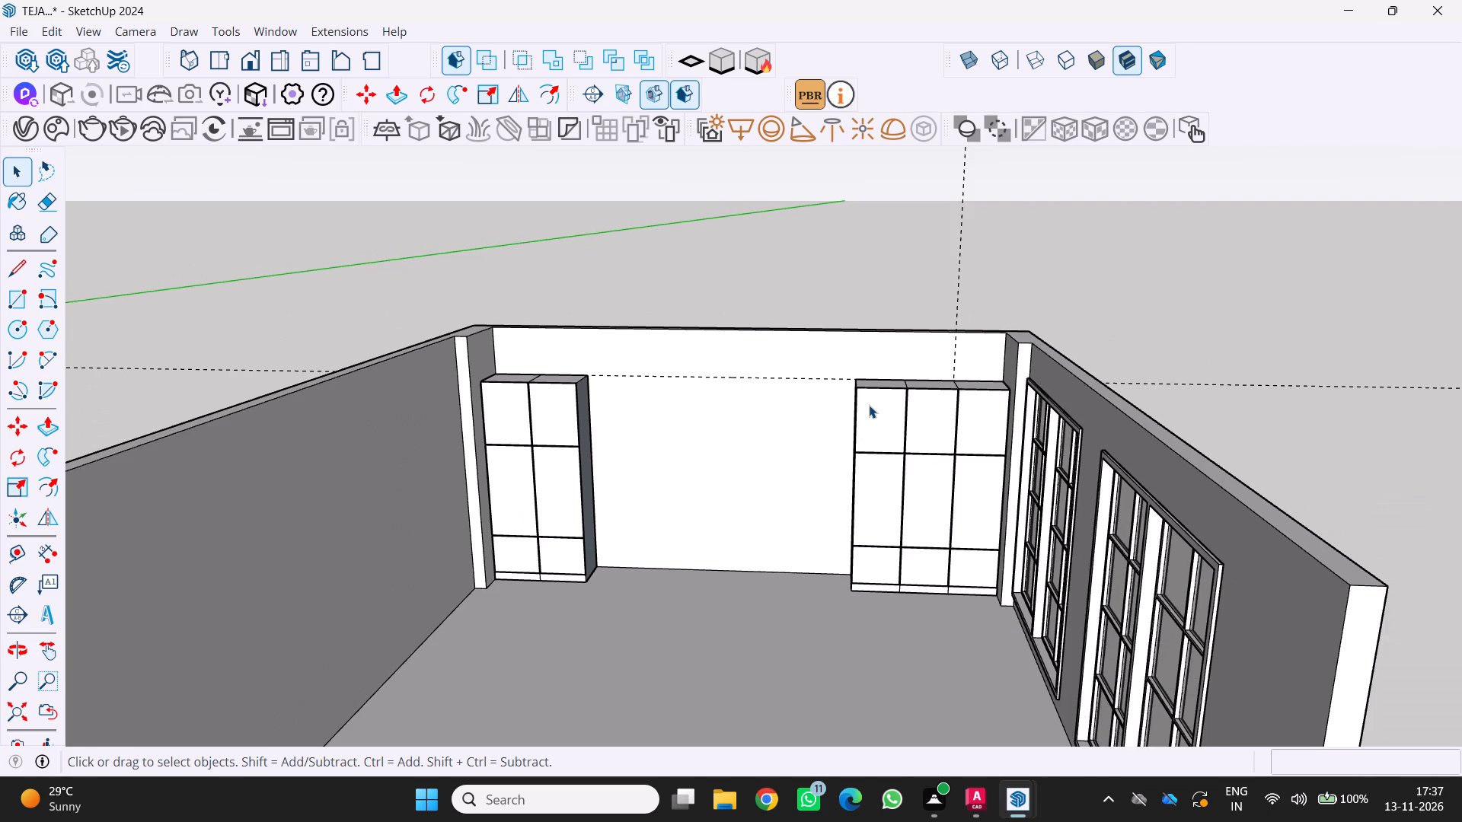
scroll(843, 373, down, 2)
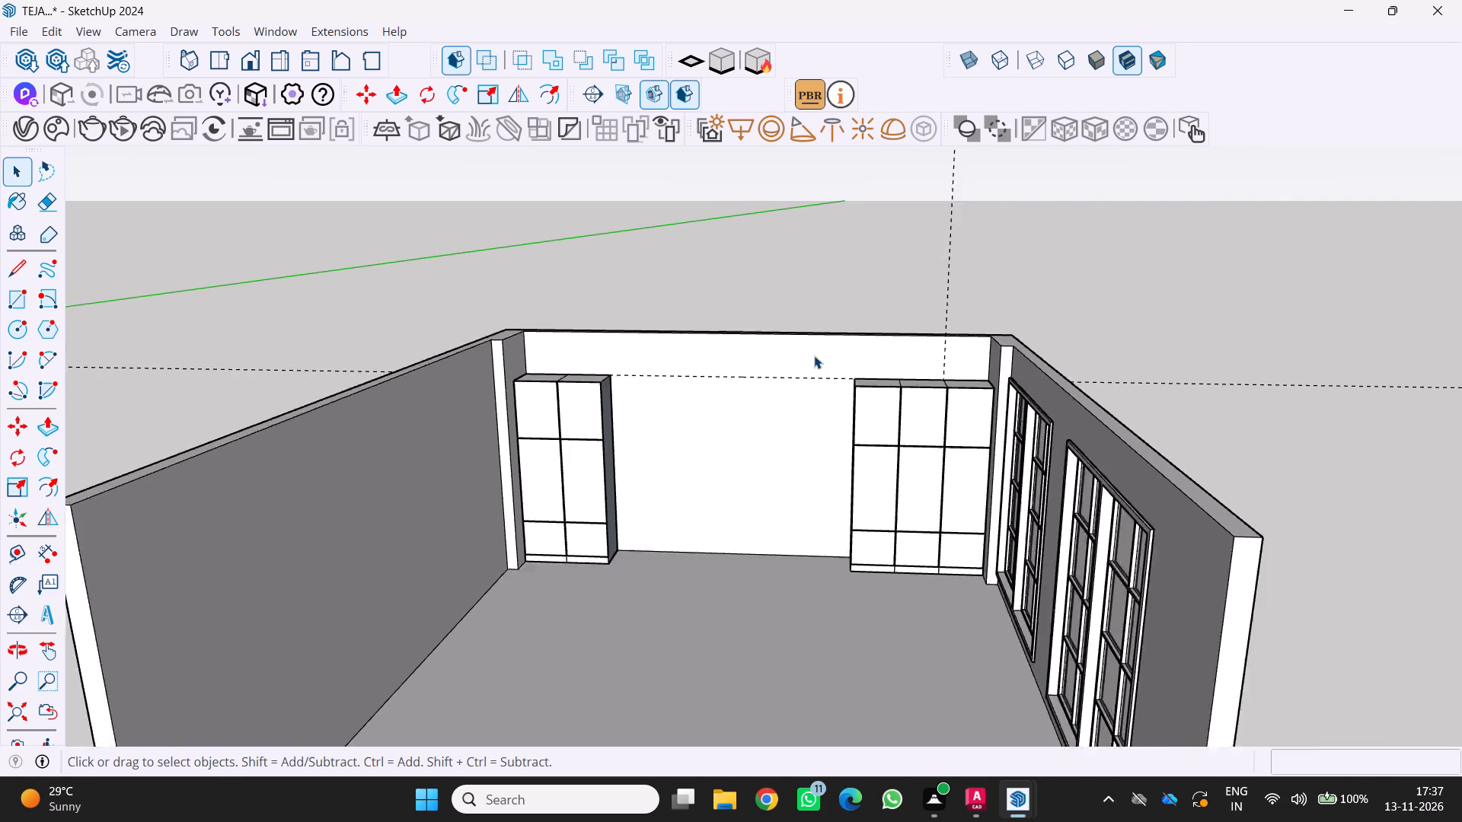
scroll(814, 355, down, 3)
scroll(774, 432, up, 1)
middle_drag(774, 446, 875, 418)
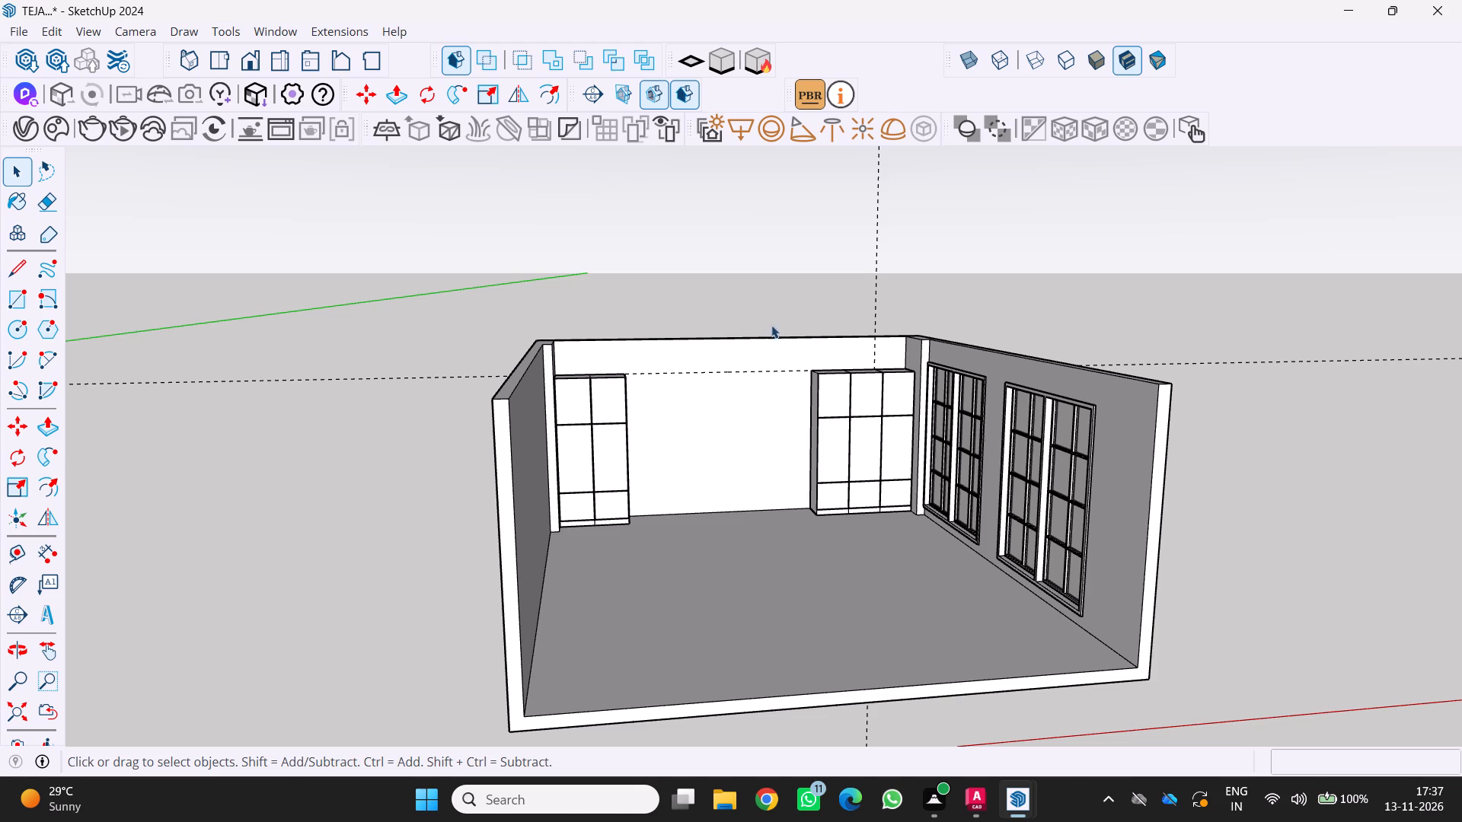
middle_drag(782, 392, 718, 406)
middle_click(718, 406)
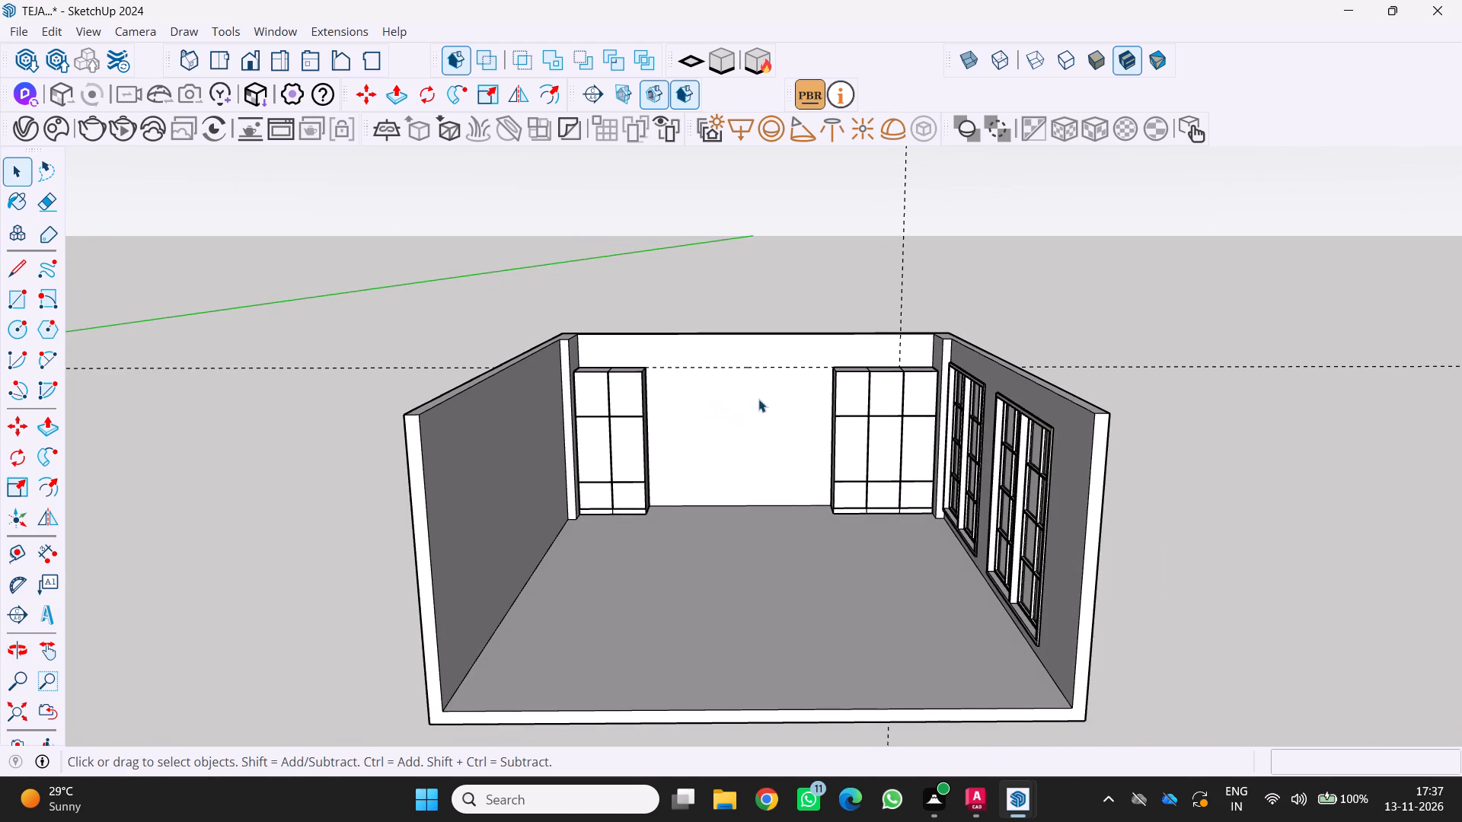
middle_drag(733, 400, 742, 352)
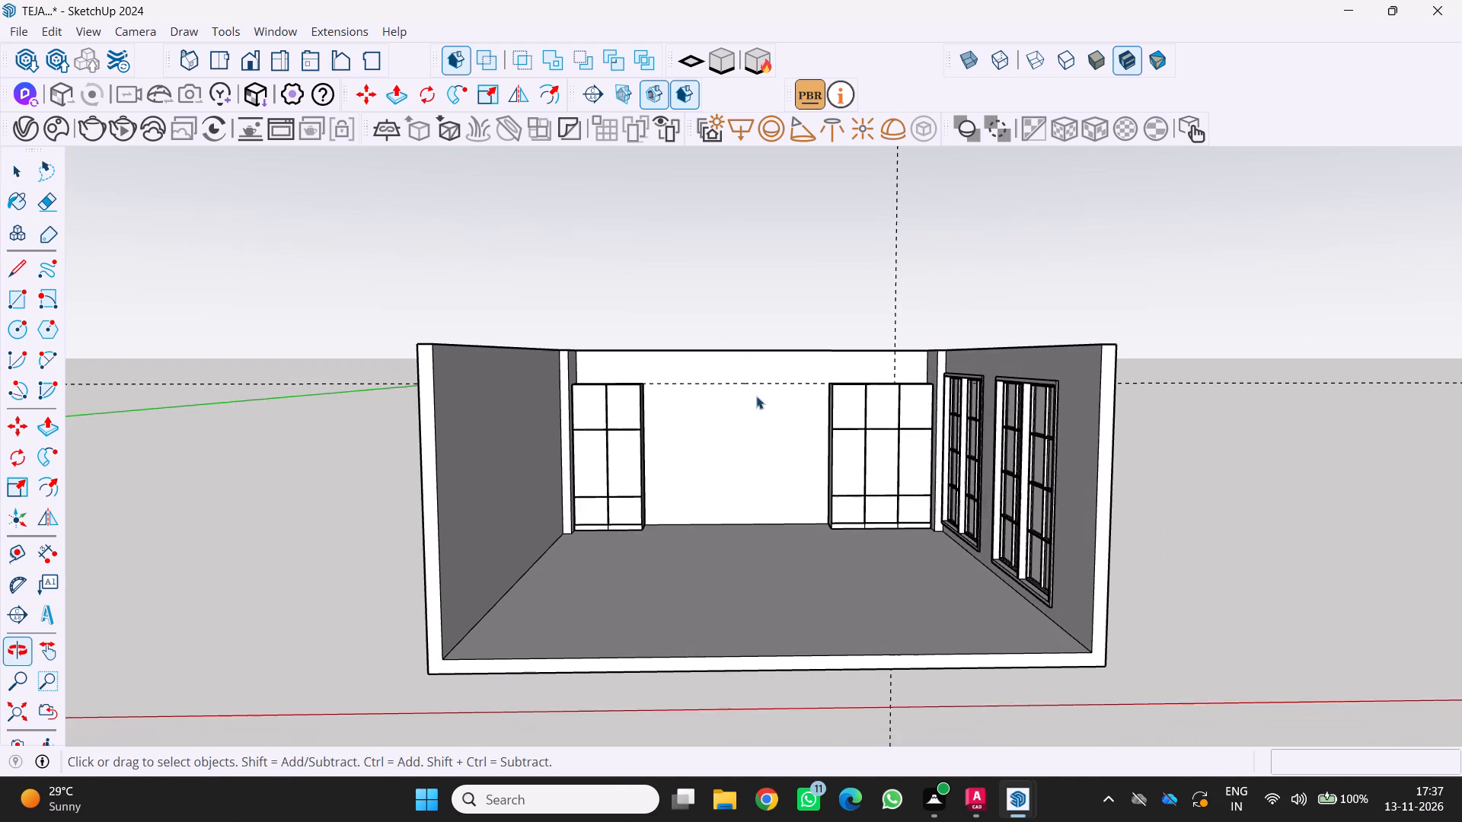
scroll(796, 413, up, 2)
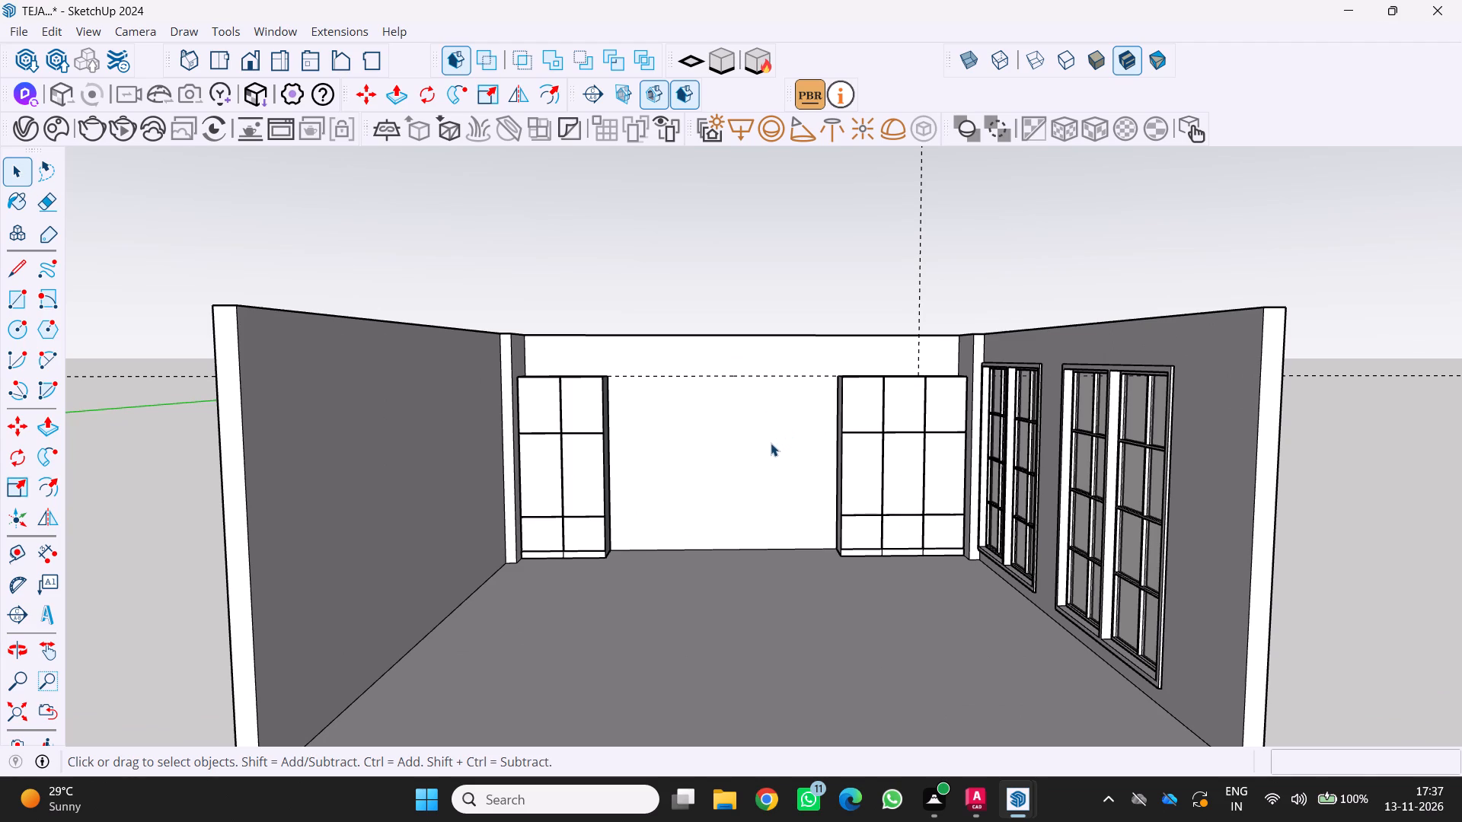
middle_drag(764, 445, 742, 456)
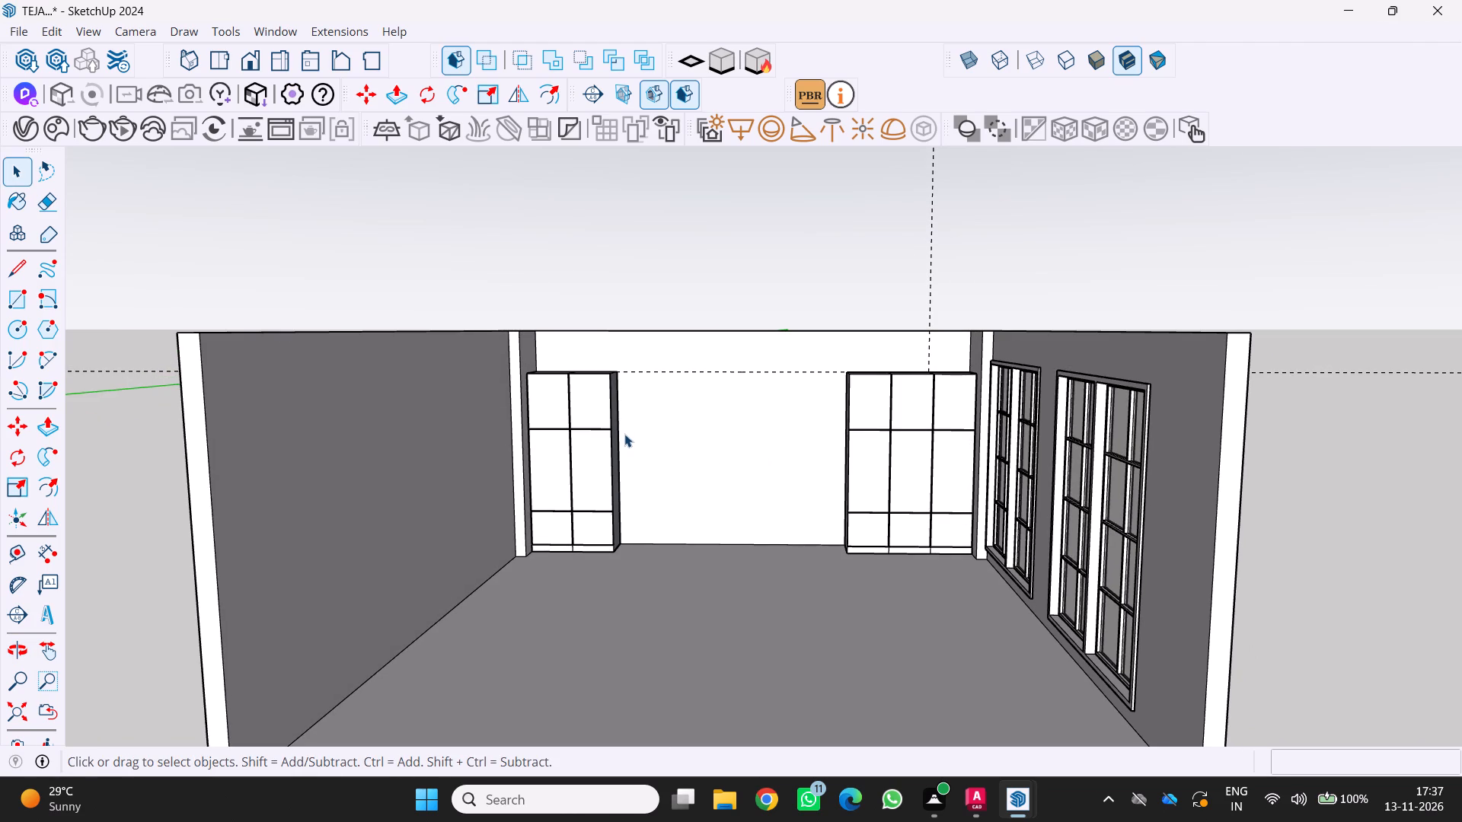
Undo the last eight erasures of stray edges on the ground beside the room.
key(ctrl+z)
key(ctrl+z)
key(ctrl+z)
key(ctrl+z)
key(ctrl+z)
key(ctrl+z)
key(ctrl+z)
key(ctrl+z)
Erase all the remaining stray edges on the ground outside the room, beside the windowless side wall.
scroll(623, 433, down, 5)
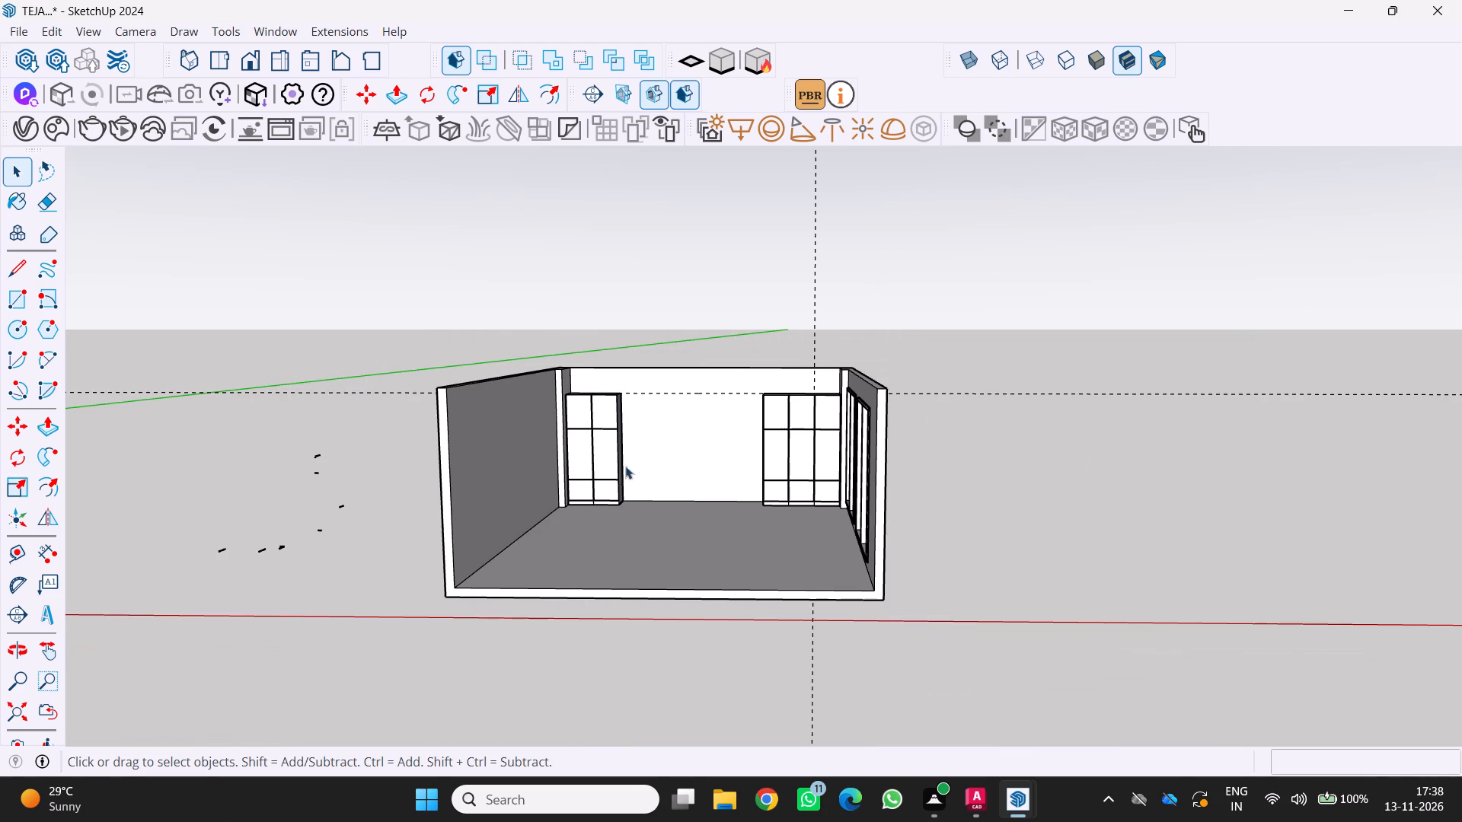
middle_drag(571, 528, 553, 591)
middle_click(553, 591)
scroll(235, 530, up, 2)
middle_drag(324, 511, 439, 502)
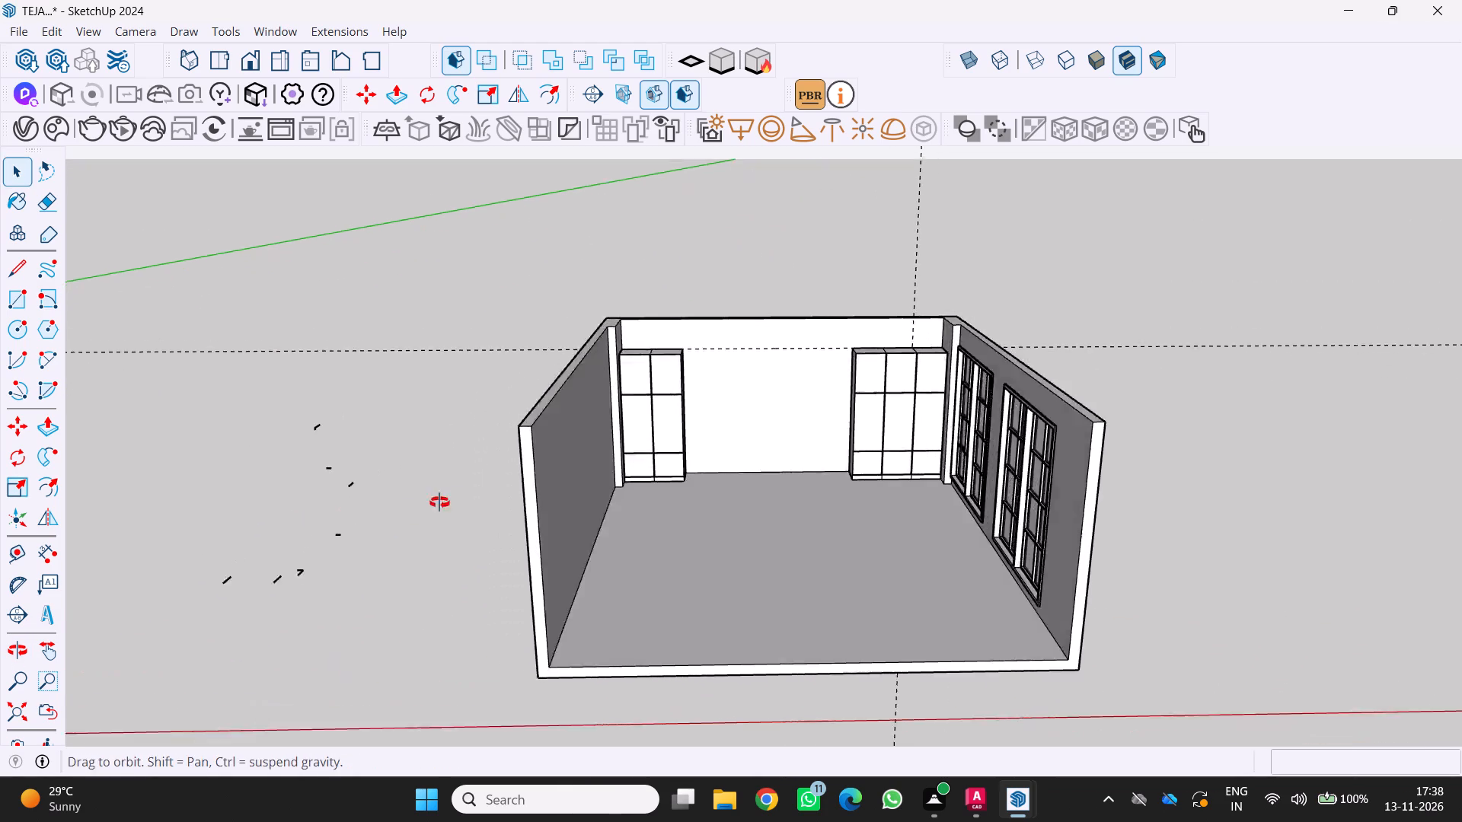
middle_drag(439, 502, 464, 499)
scroll(457, 499, up, 1)
scroll(470, 499, down, 7)
scroll(466, 494, up, 1)
middle_drag(464, 496, 394, 537)
middle_click(394, 537)
middle_click(388, 539)
scroll(388, 539, up, 4)
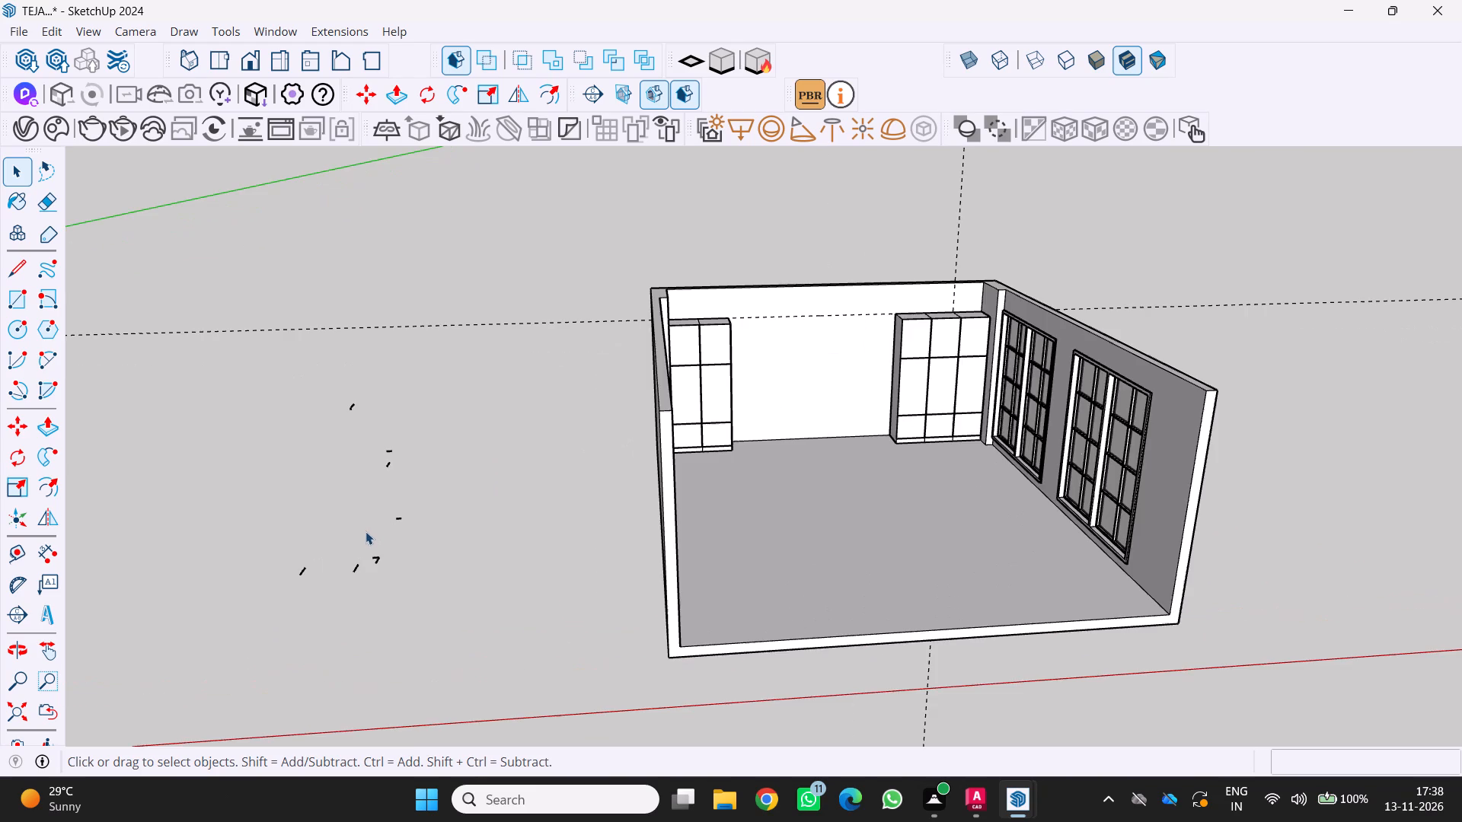
key(e)
scroll(365, 524, up, 4)
drag(378, 579, 373, 561)
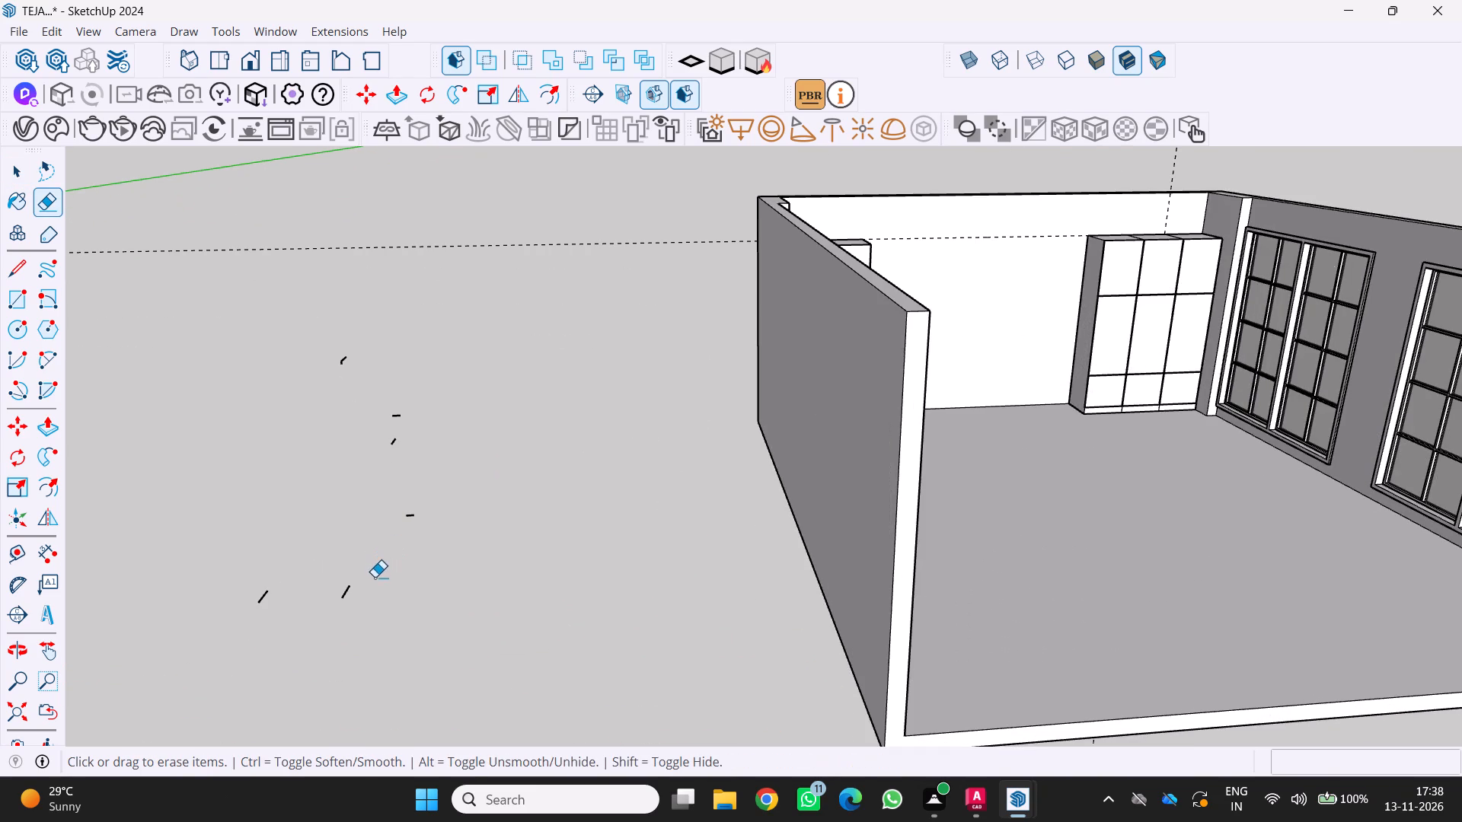
drag(353, 589, 324, 581)
drag(258, 601, 251, 578)
drag(404, 519, 439, 483)
drag(375, 429, 413, 451)
drag(383, 441, 405, 443)
drag(405, 443, 410, 441)
drag(377, 414, 427, 398)
drag(406, 422, 417, 411)
drag(396, 423, 438, 419)
drag(403, 422, 391, 408)
drag(338, 364, 390, 354)
scroll(371, 385, down, 7)
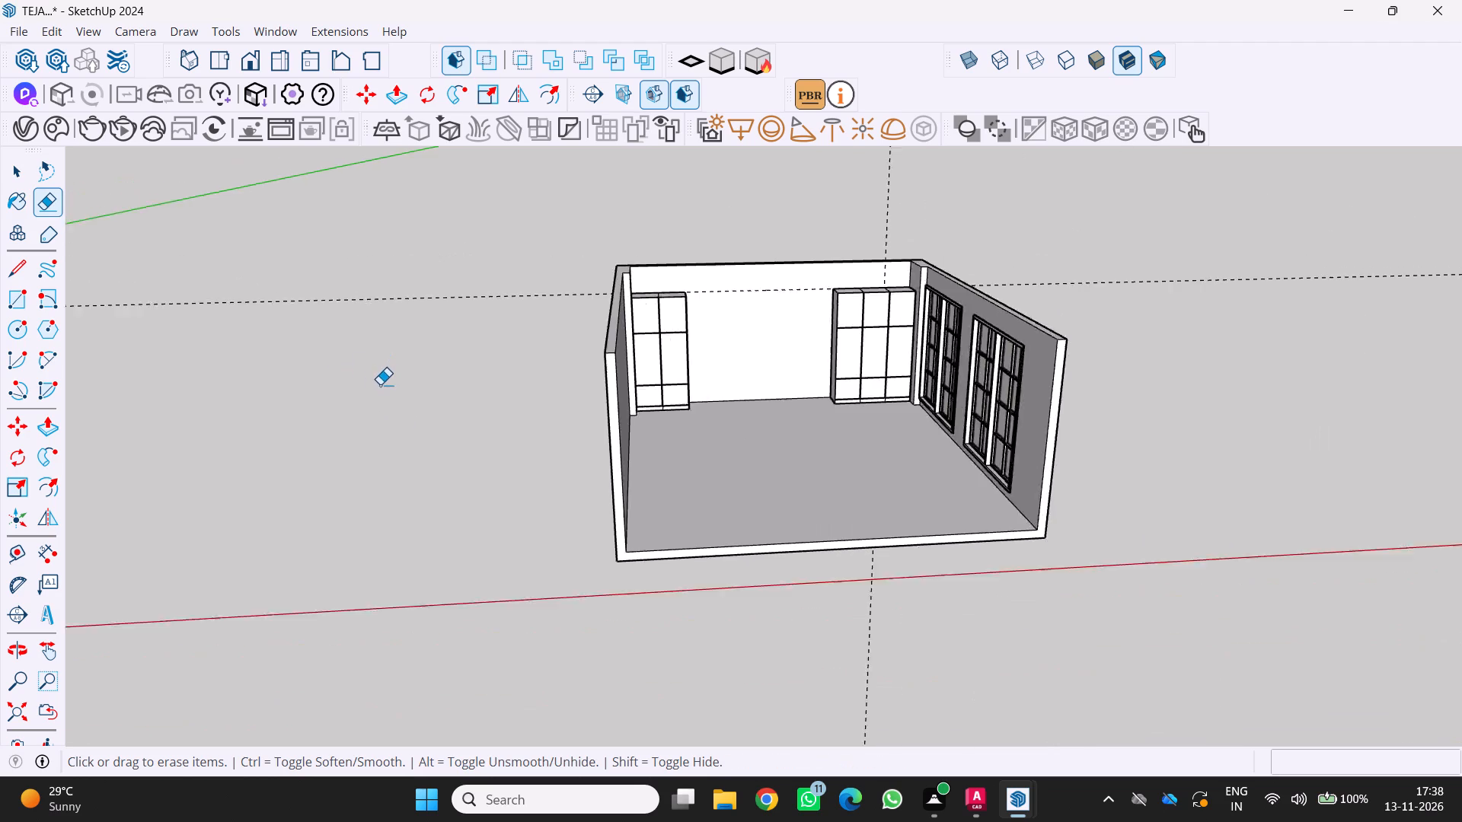
scroll(380, 384, down, 1)
key(space)
click(484, 463)
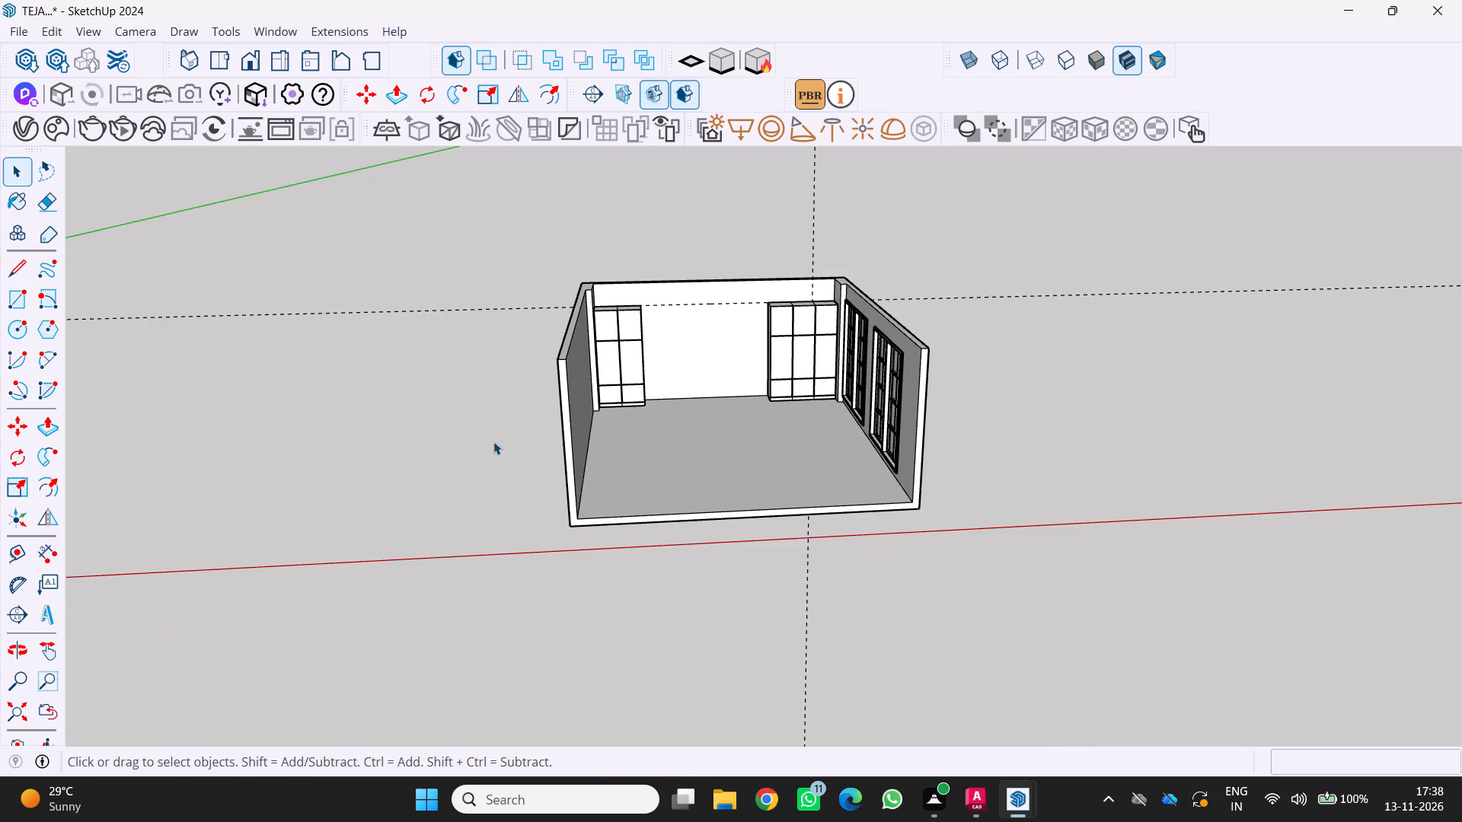
Select the two-column cabinet run on the back wall.
scroll(623, 276, up, 11)
click(630, 344)
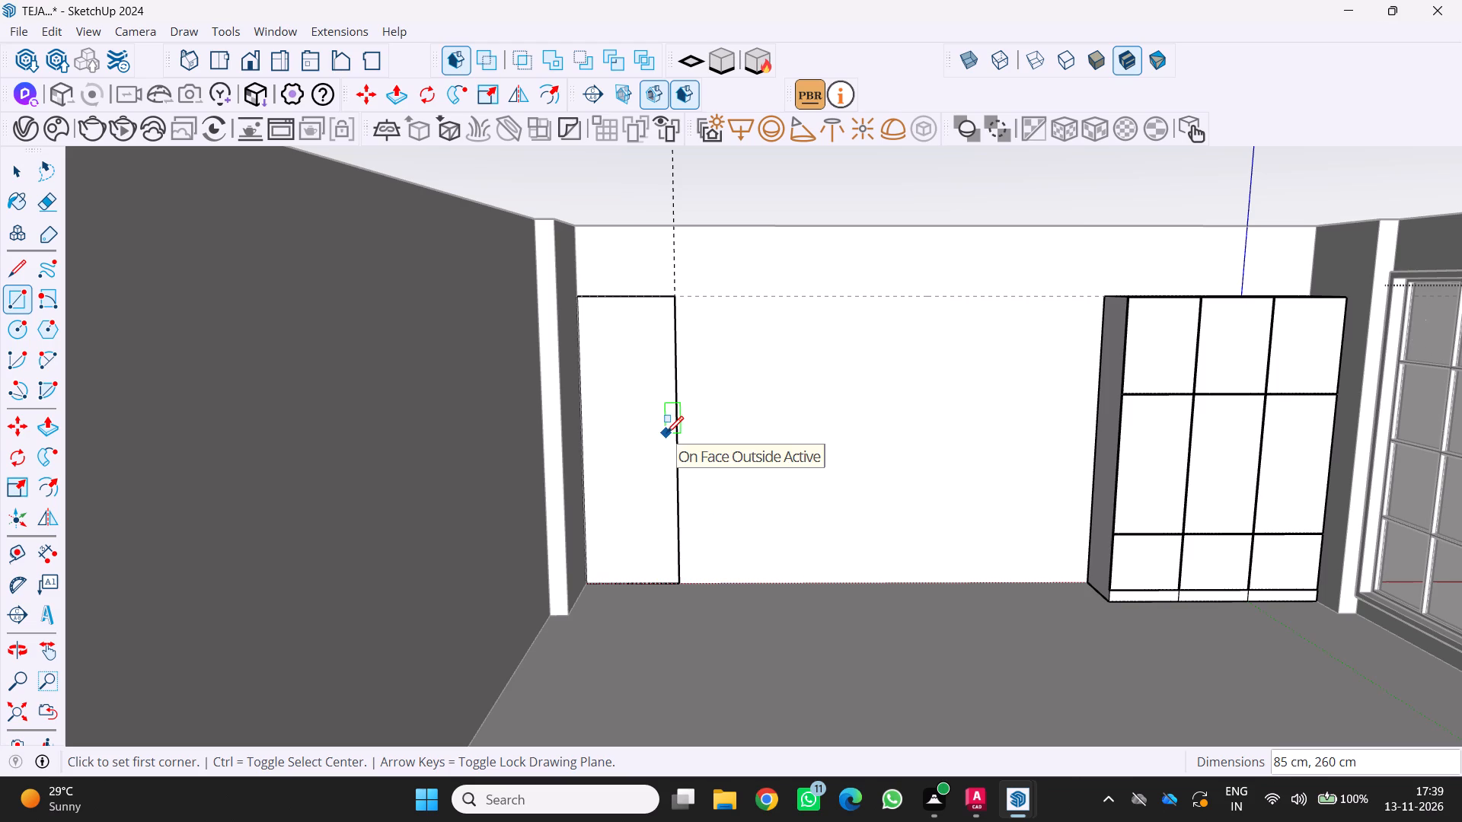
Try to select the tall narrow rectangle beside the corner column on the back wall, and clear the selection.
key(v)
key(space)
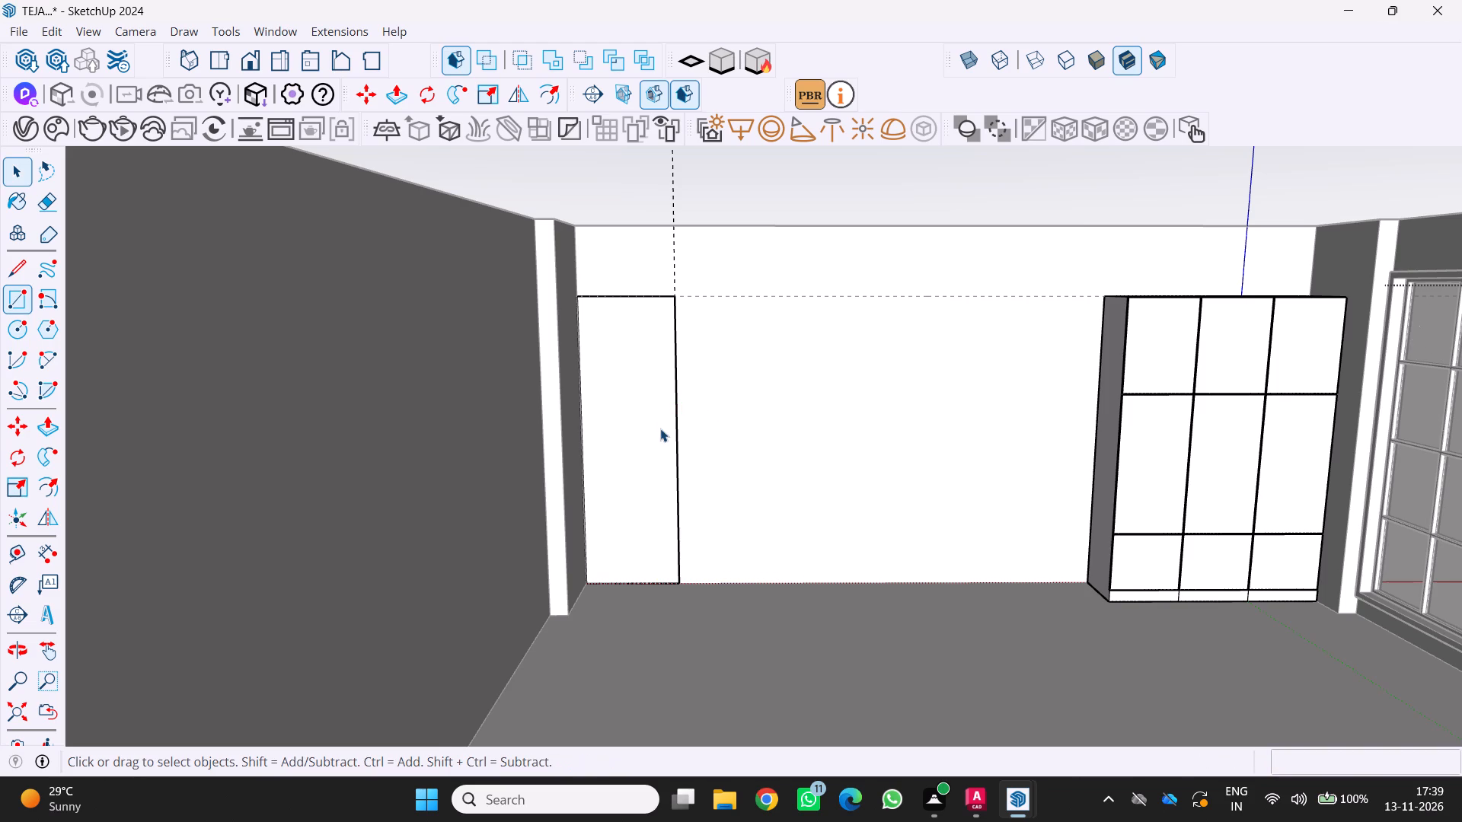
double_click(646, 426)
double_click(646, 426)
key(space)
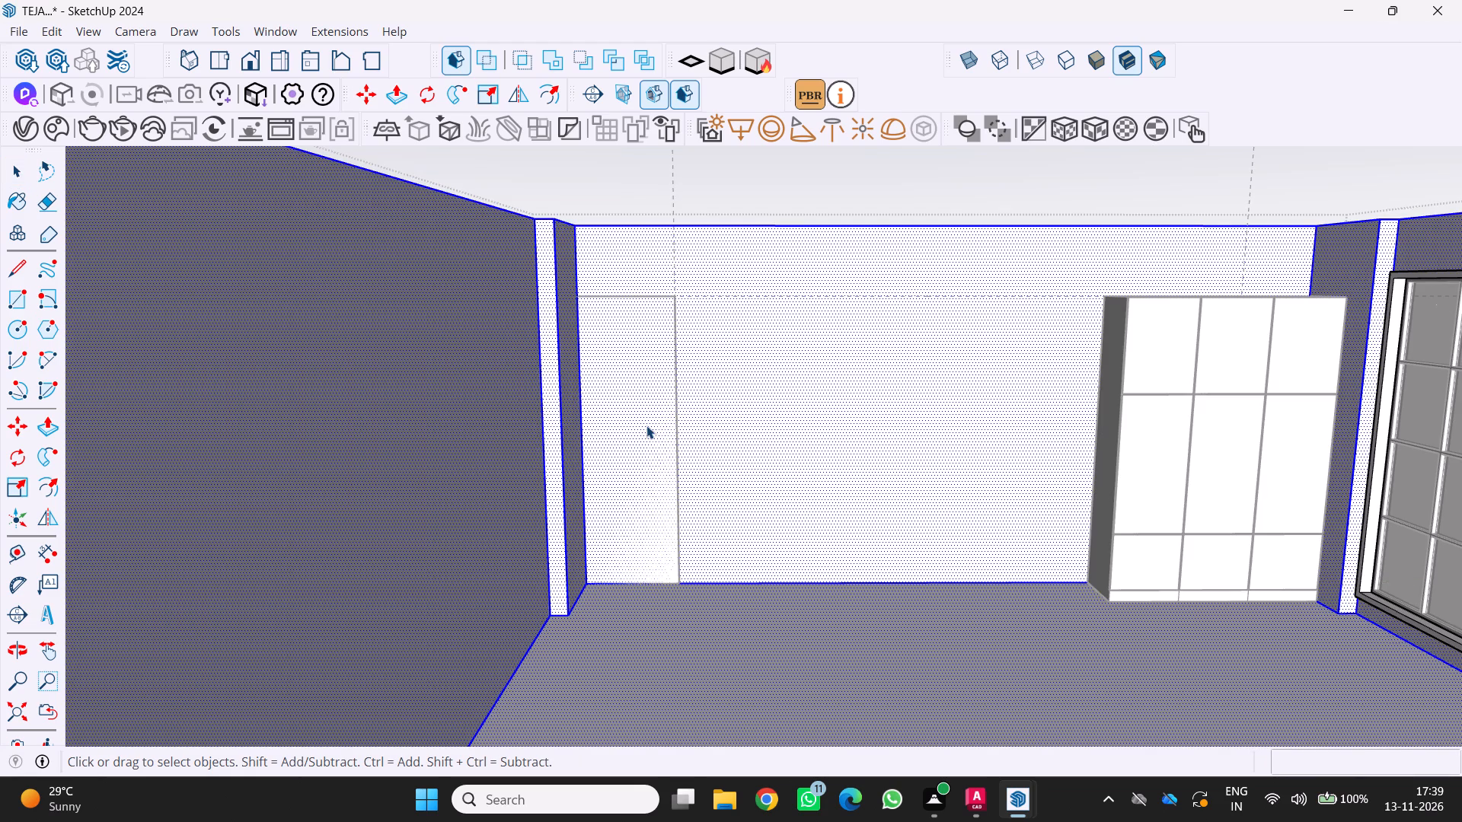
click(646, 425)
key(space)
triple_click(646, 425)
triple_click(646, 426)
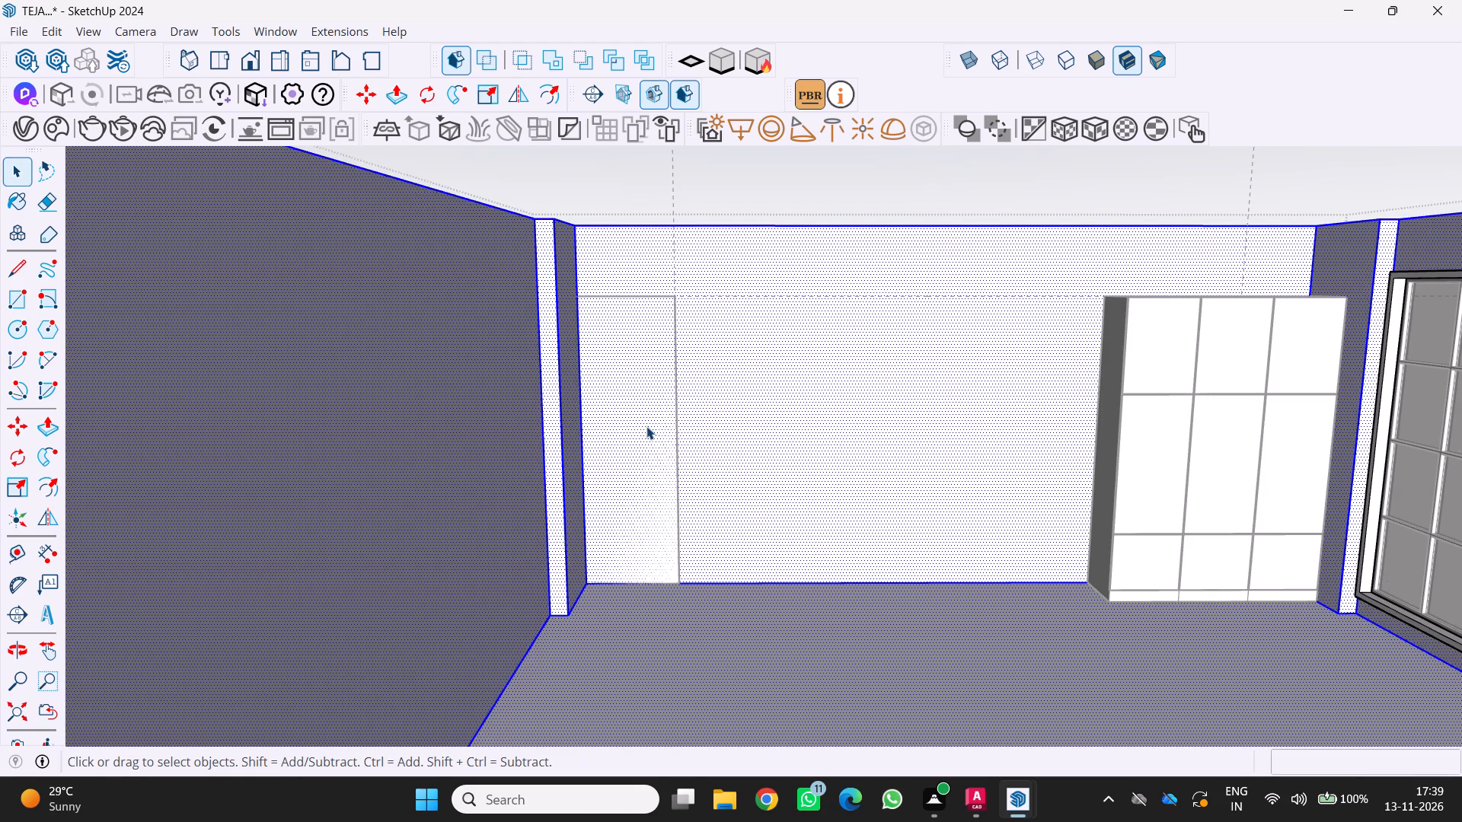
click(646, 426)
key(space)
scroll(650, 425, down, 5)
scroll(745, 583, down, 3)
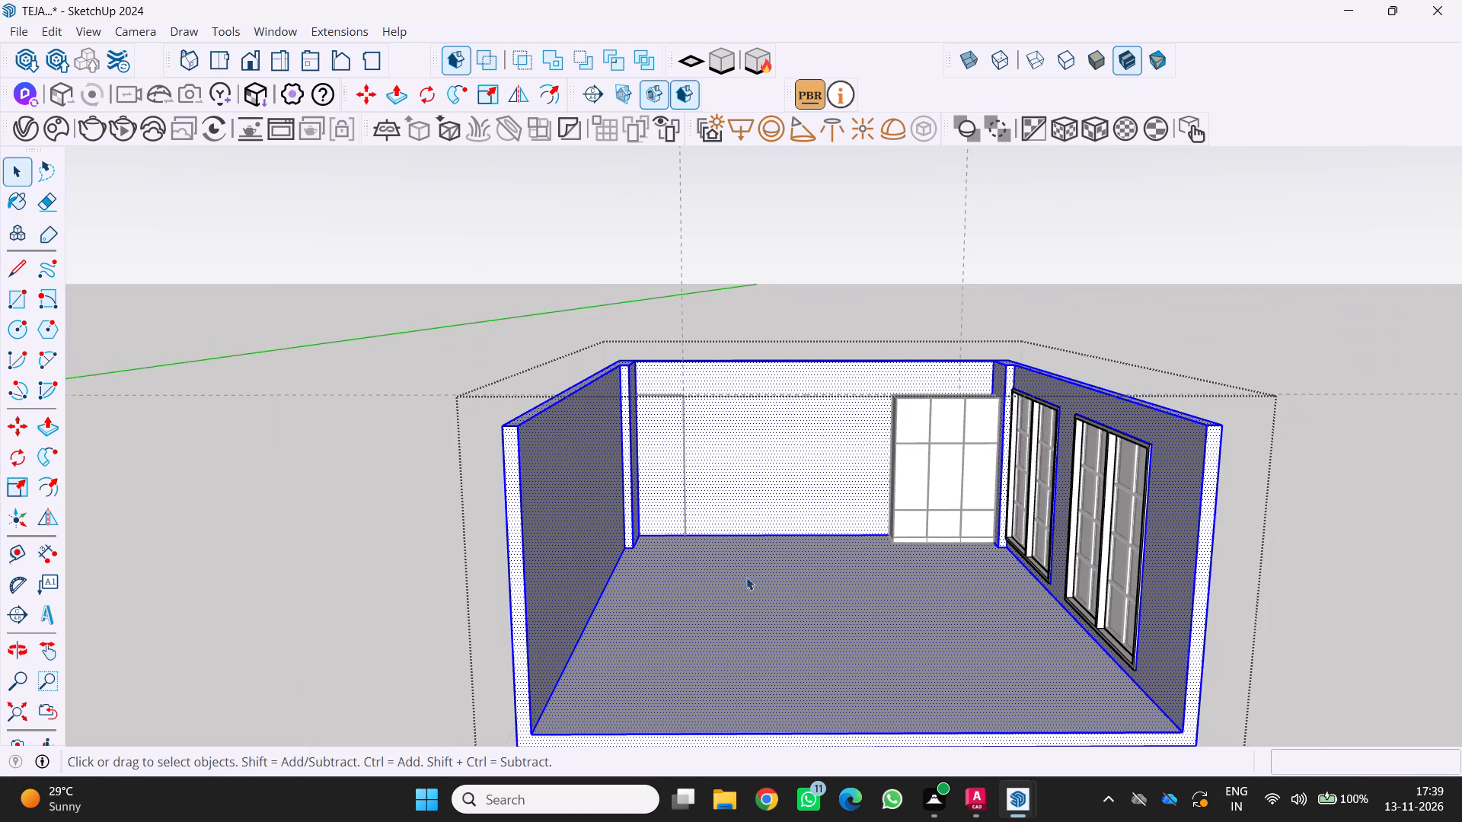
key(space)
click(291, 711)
Open the room group for editing and select the back wall face behind the tall narrow rectangle.
scroll(345, 590, up, 3)
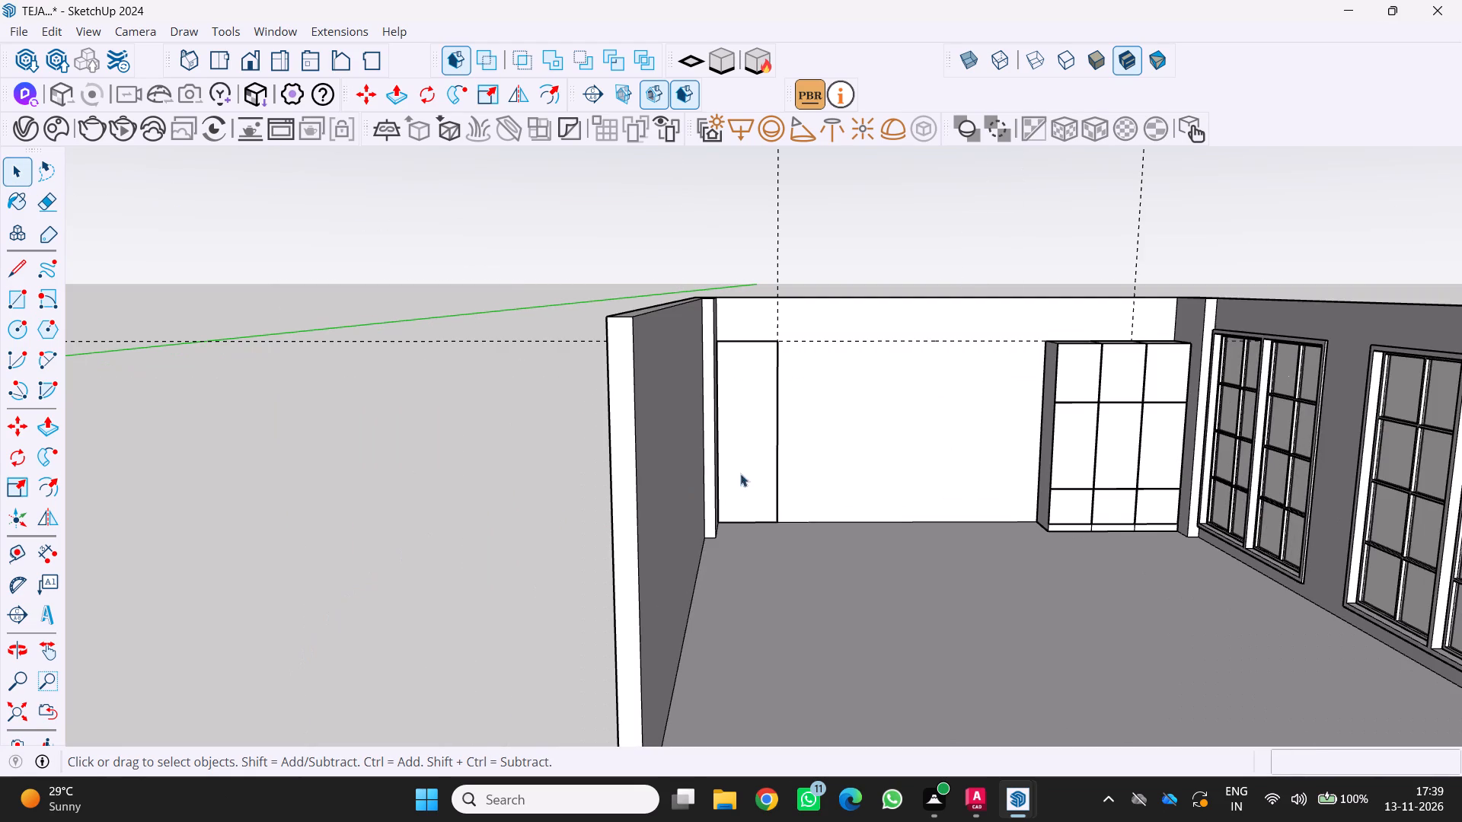
triple_click(755, 445)
triple_click(751, 447)
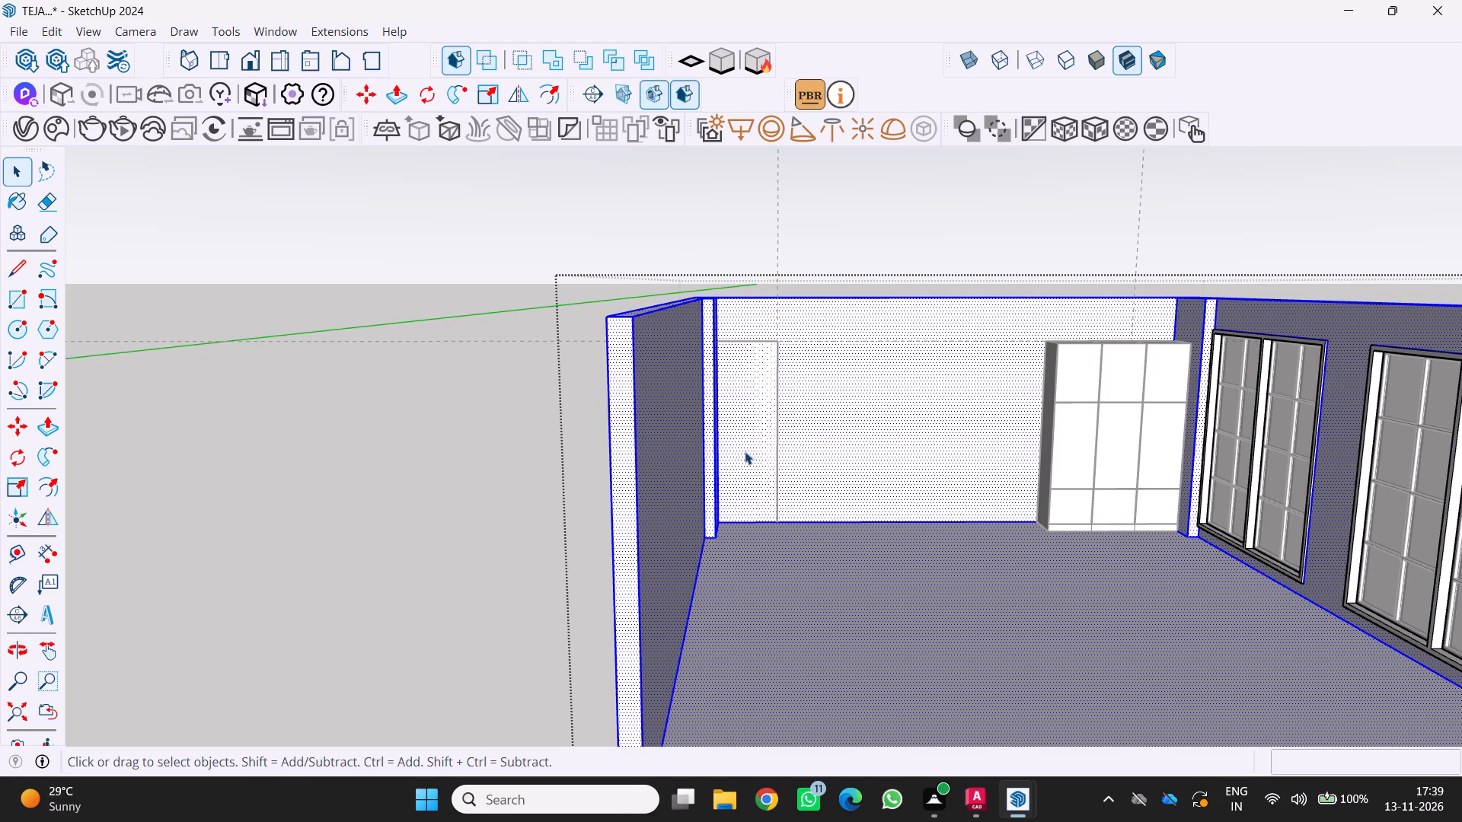
double_click(745, 452)
middle_drag(734, 441, 598, 429)
scroll(885, 384, up, 4)
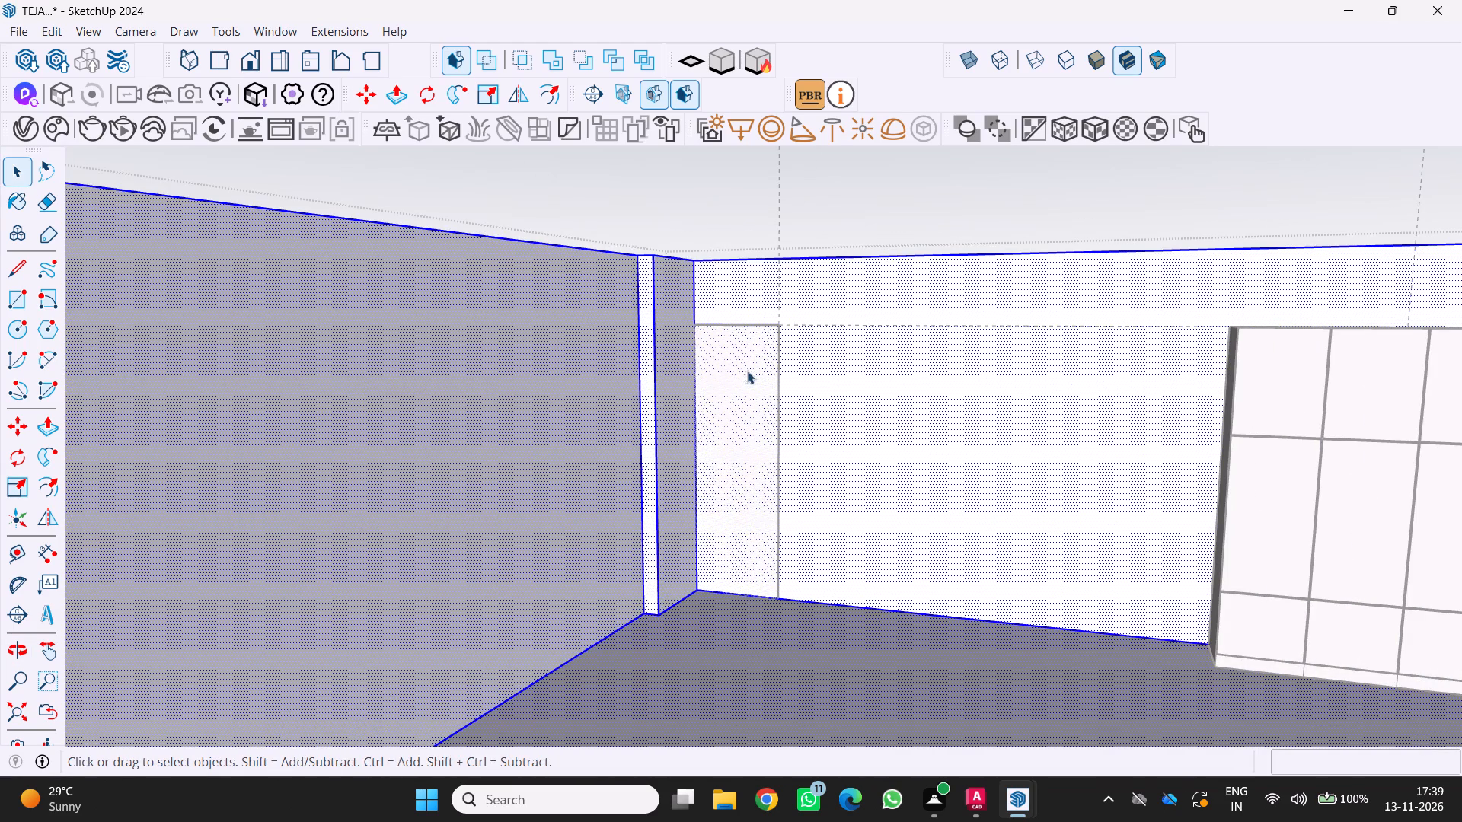
double_click(730, 371)
right_click(728, 373)
triple_click(720, 385)
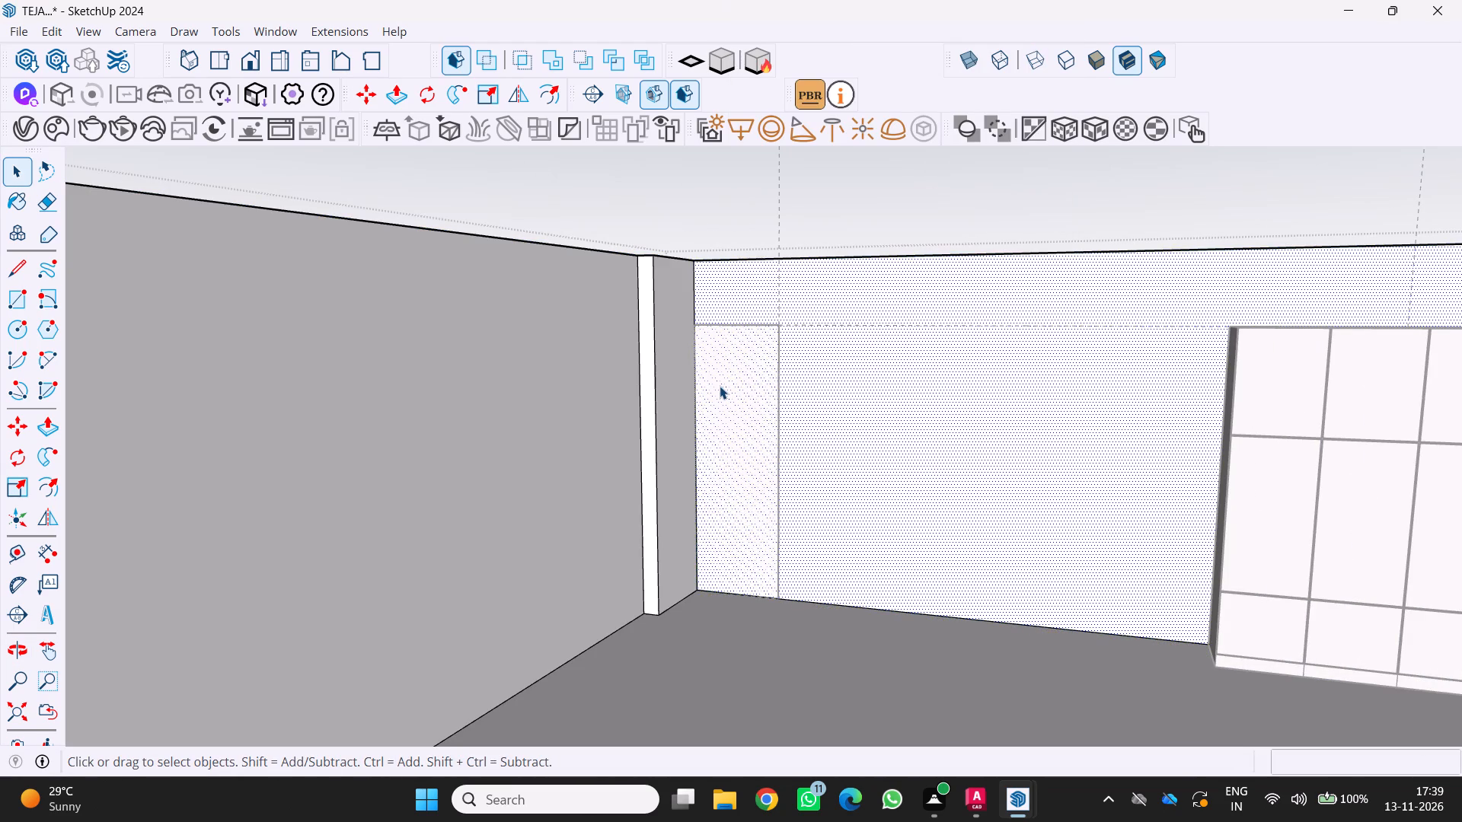
triple_click(720, 386)
click(718, 390)
key(space)
scroll(720, 393, down, 2)
middle_drag(741, 413, 746, 416)
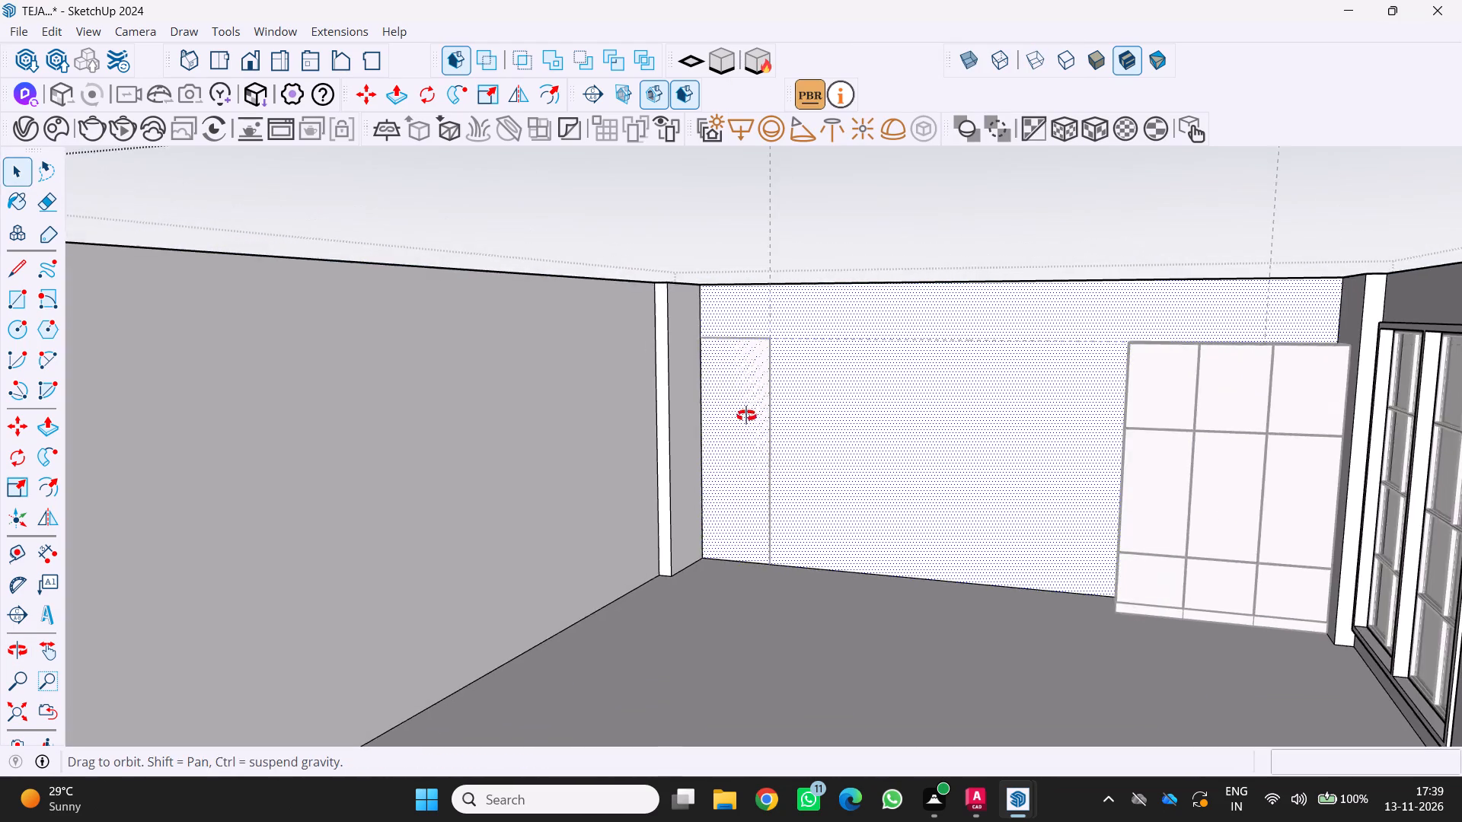
middle_drag(746, 416, 857, 427)
click(719, 423)
click(691, 422)
click(686, 422)
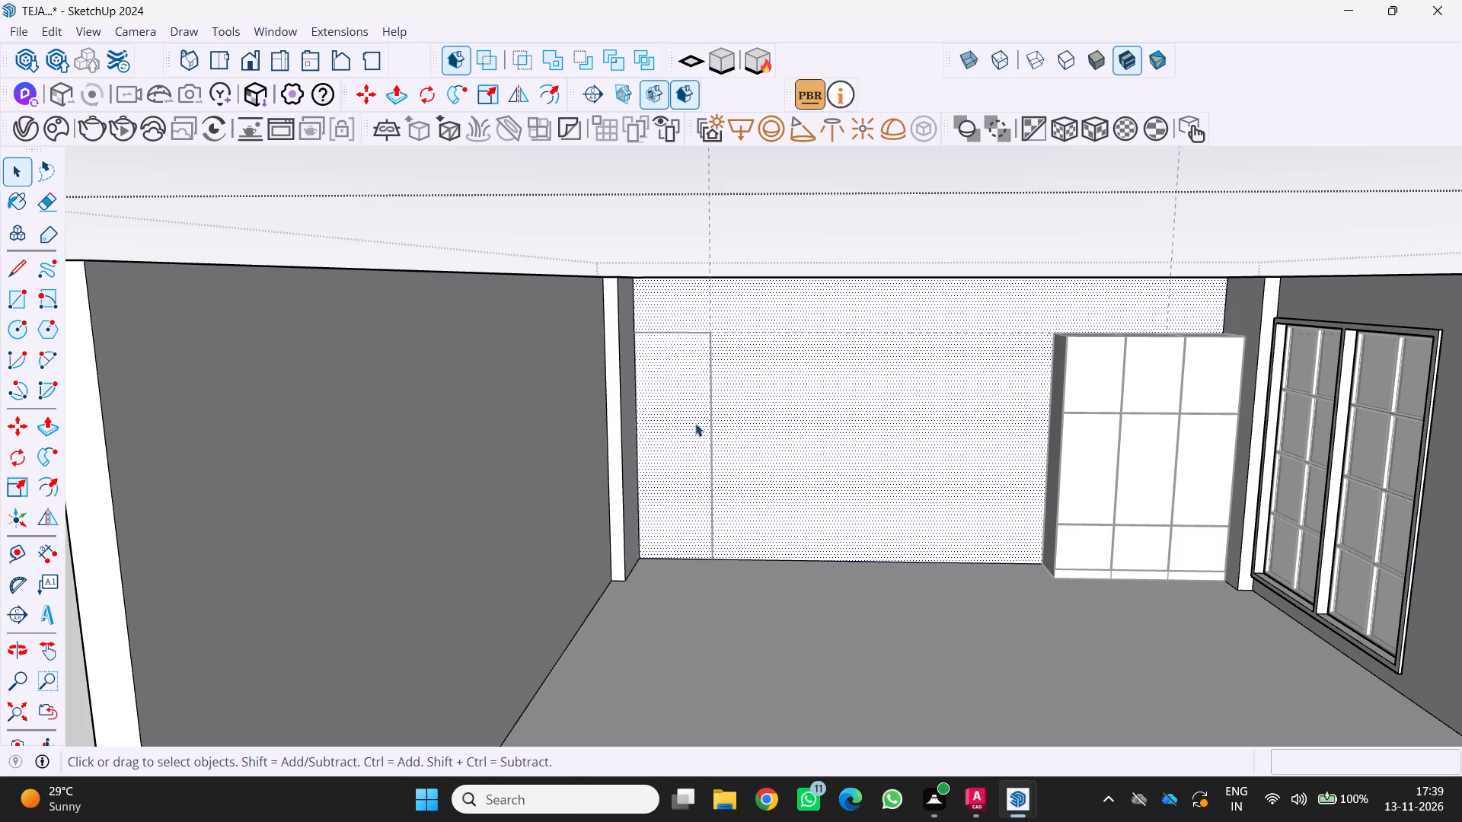
Draw an 85 cm by 260 cm rectangle over the narrow outline on the back wall and make it a group.
key(r)
click(634, 340)
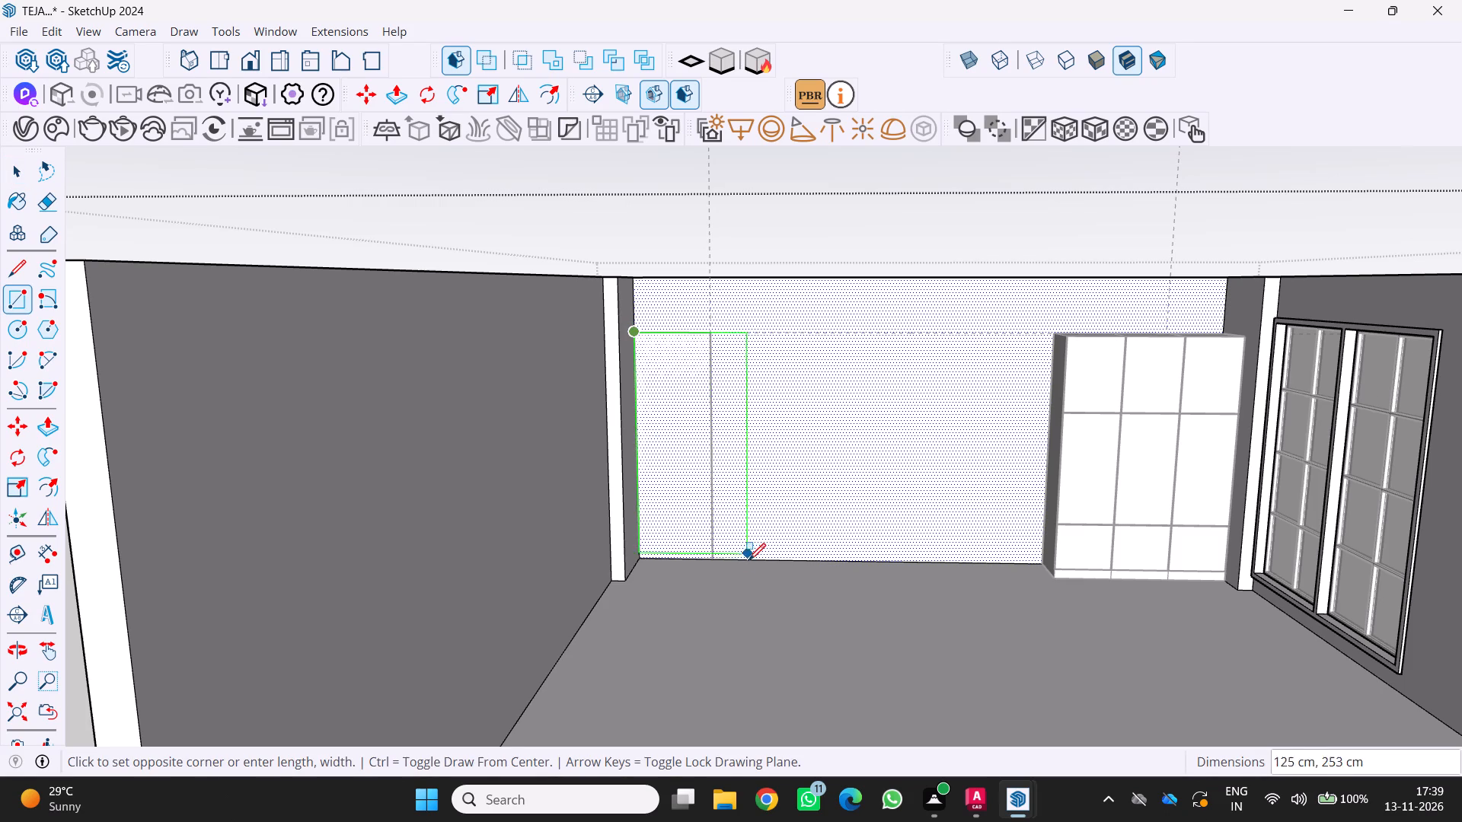
click(710, 558)
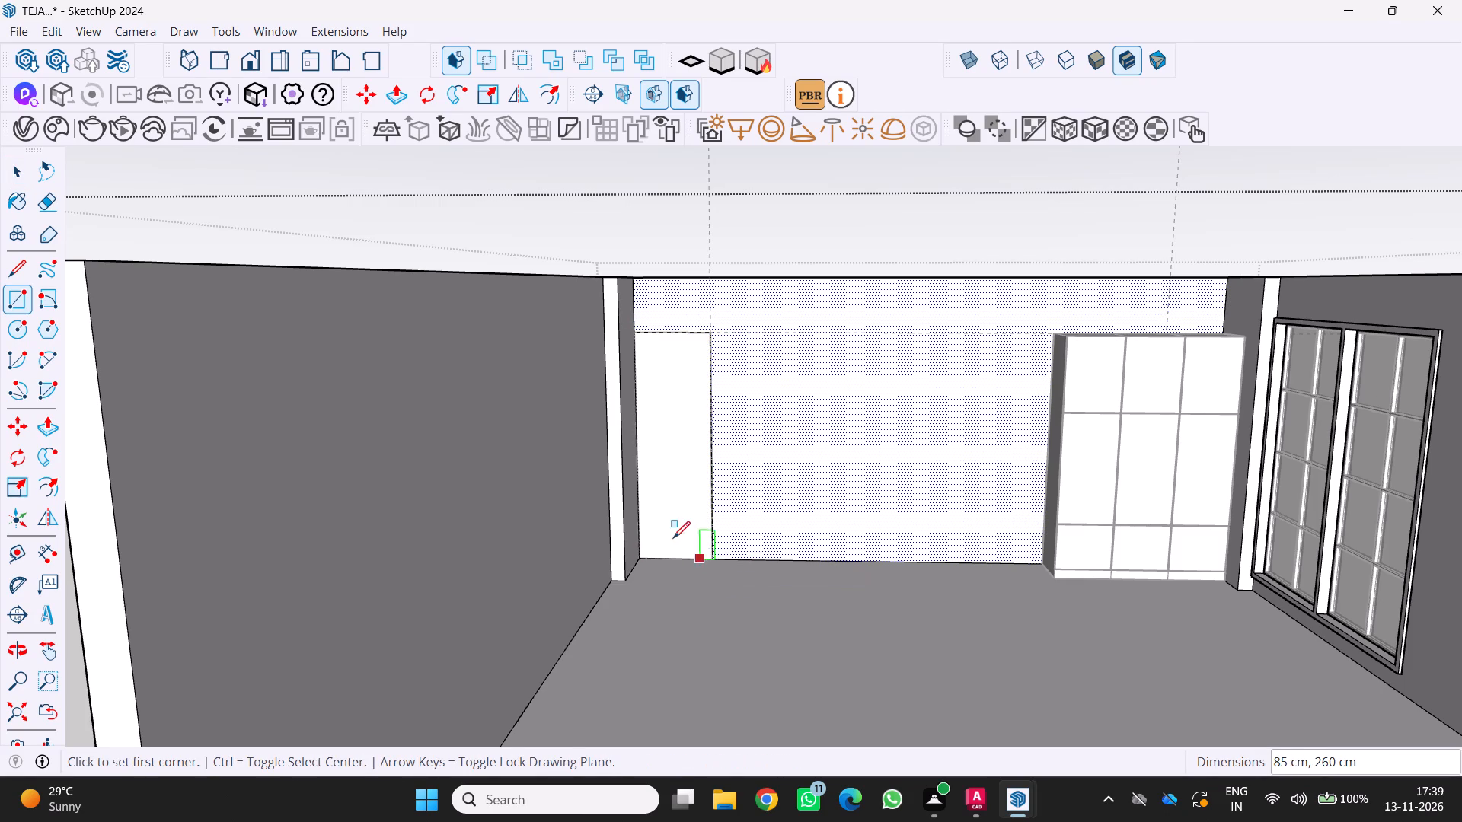
key(space)
double_click(657, 510)
right_click(657, 510)
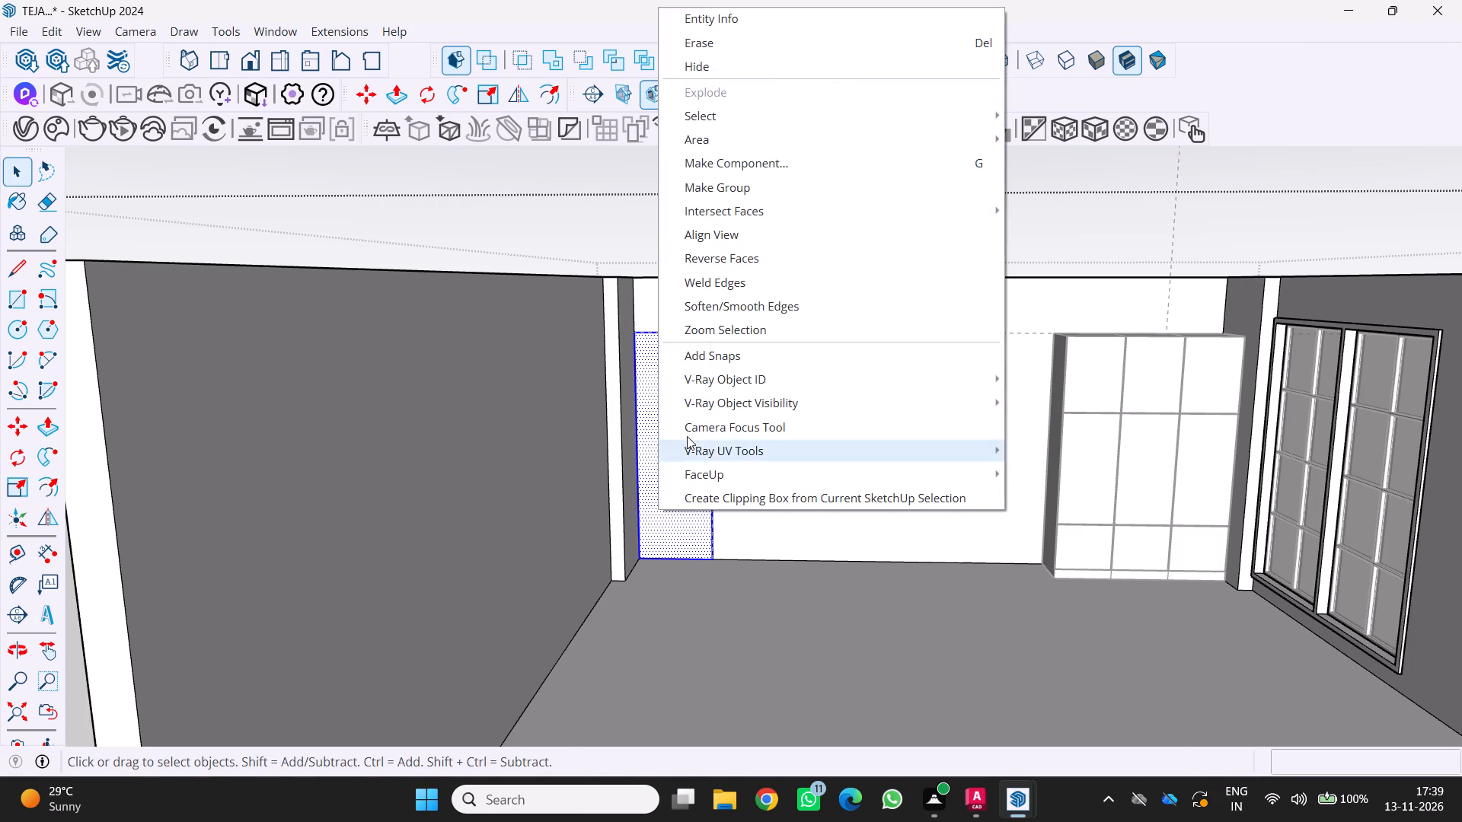
click(726, 195)
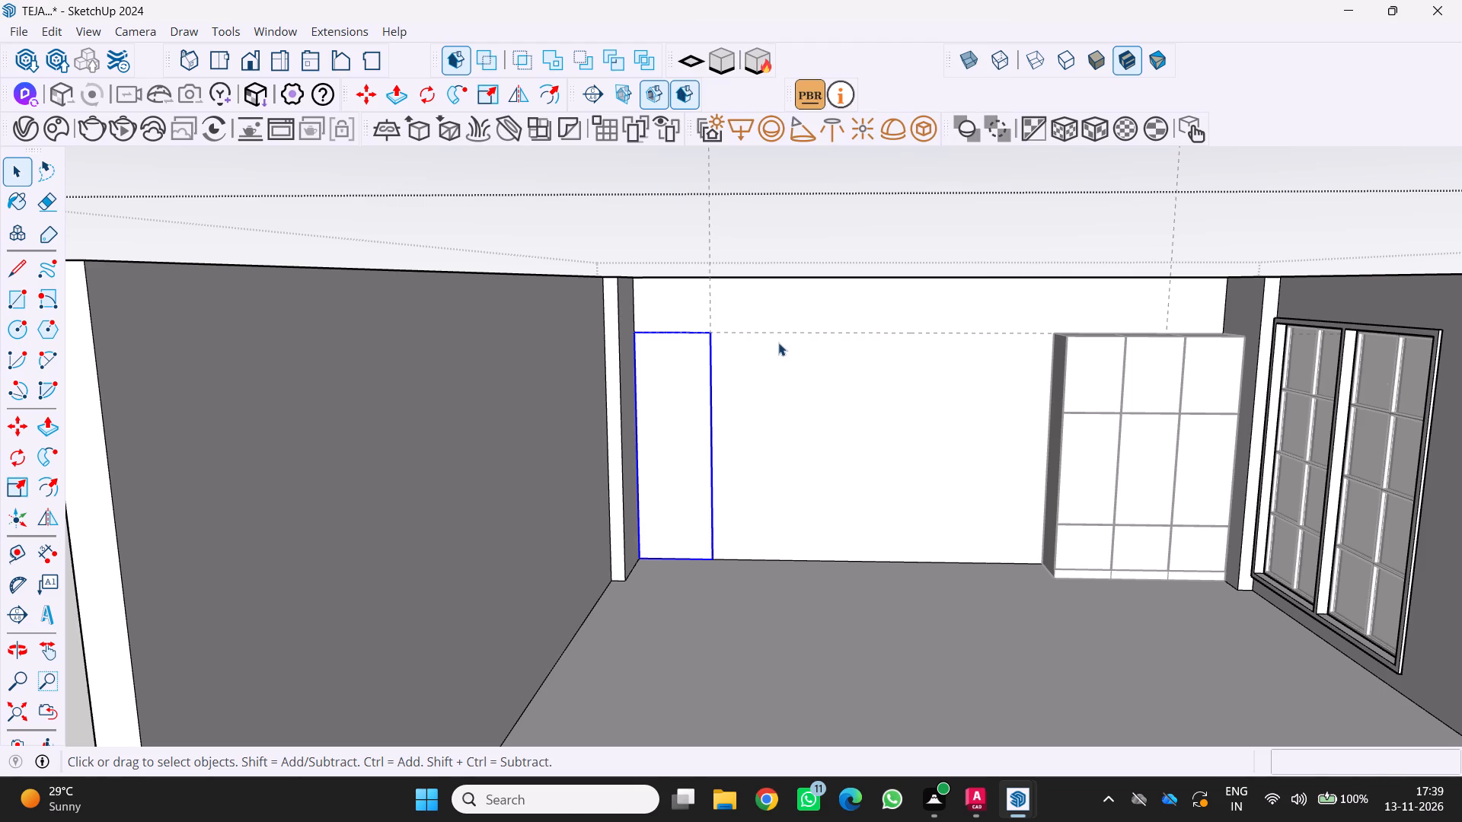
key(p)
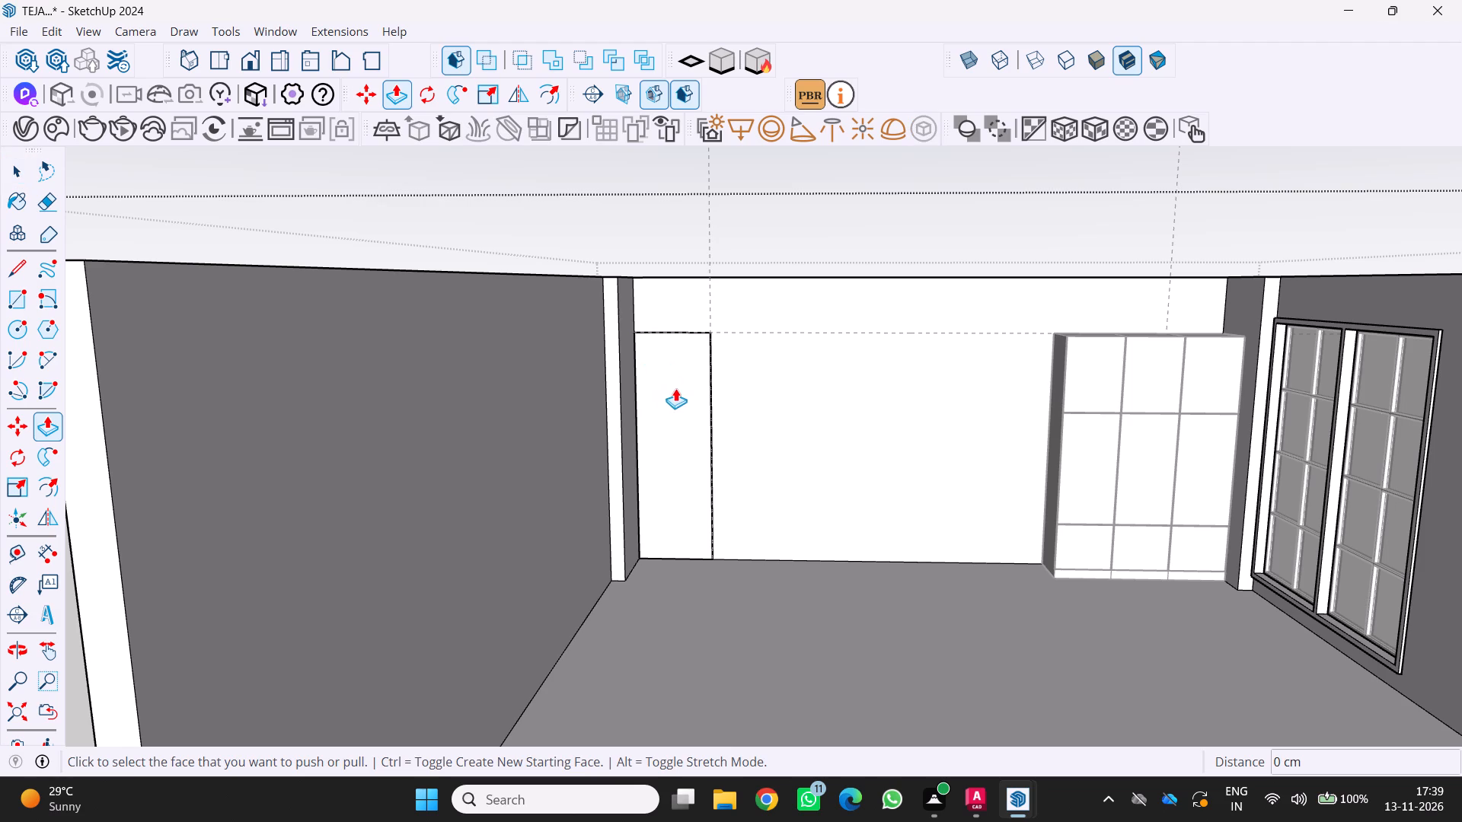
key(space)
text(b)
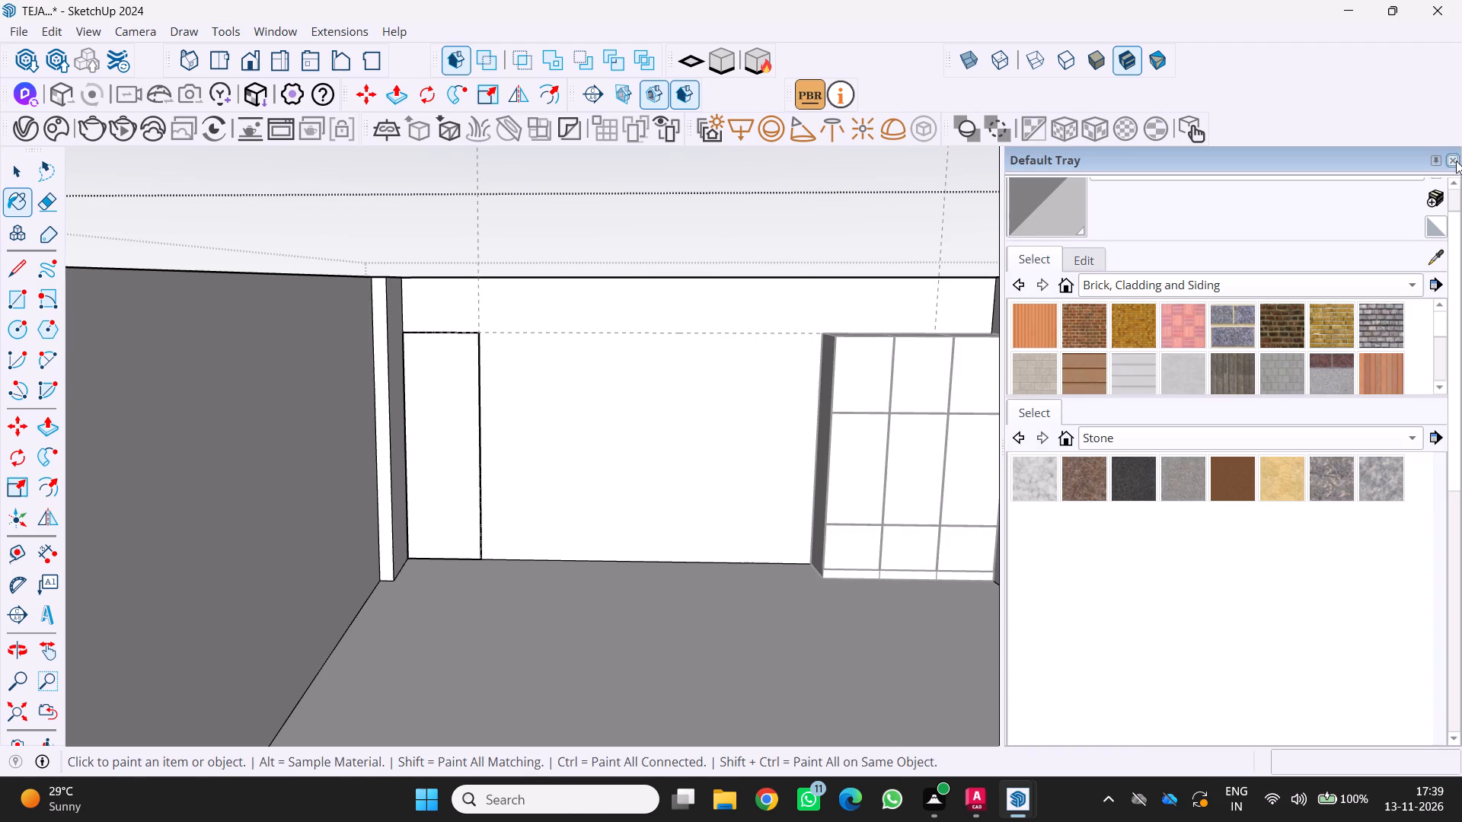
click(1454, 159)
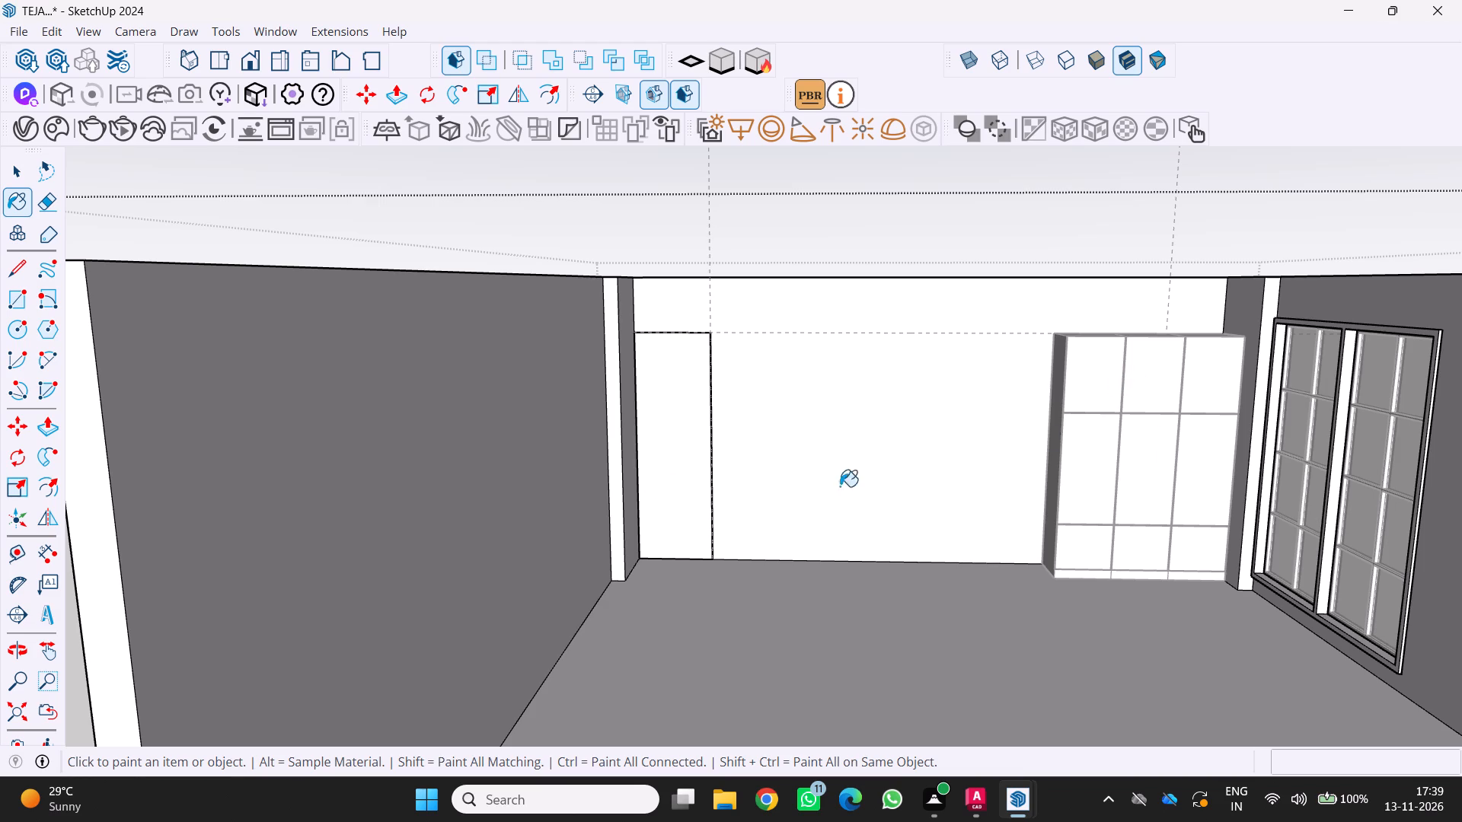
Open the new narrow rectangle group on the back wall for editing and select its face.
key(space)
key(space)
drag(655, 458, 664, 456)
click(658, 454)
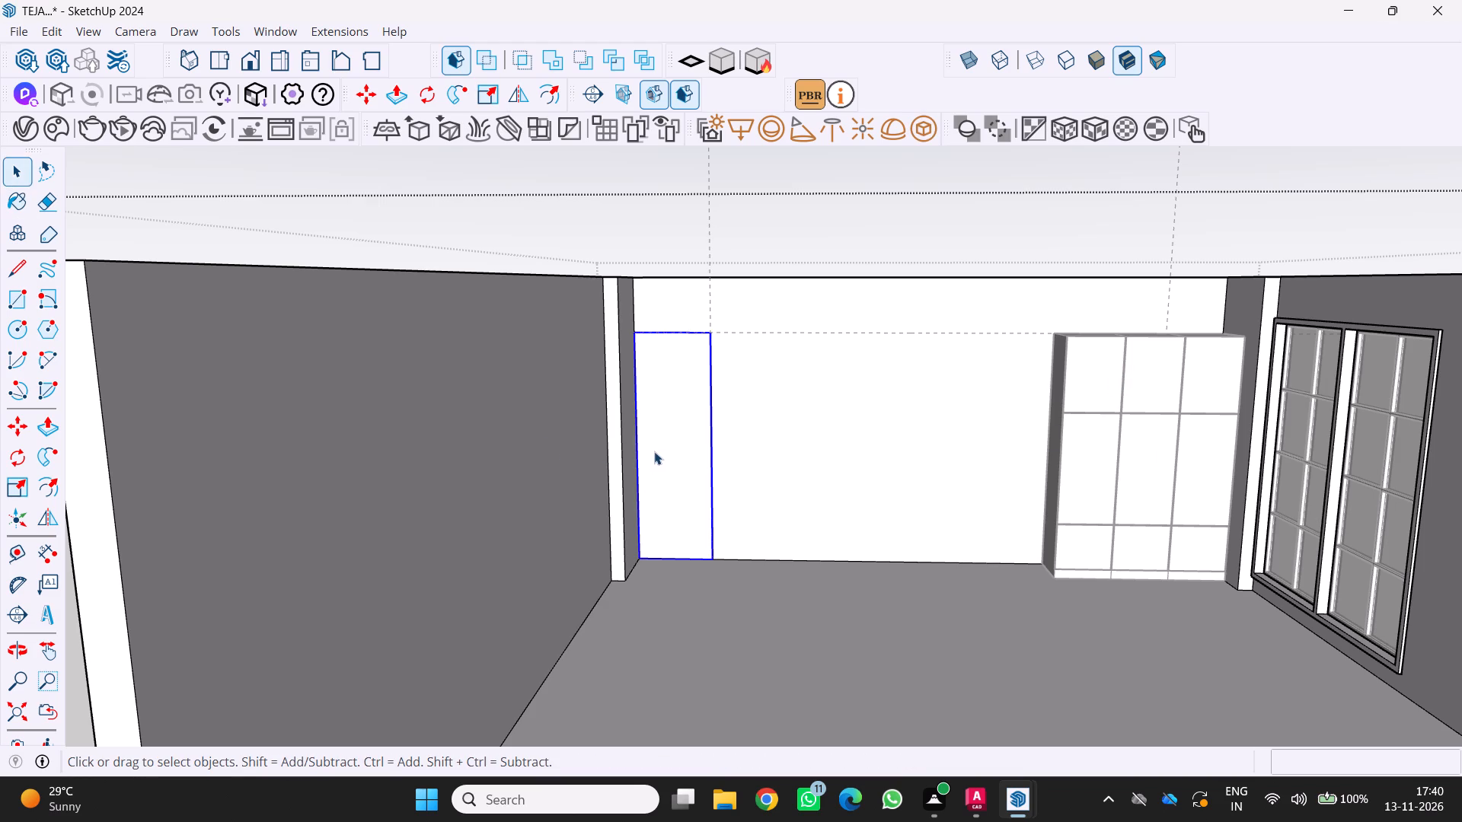
key(space)
click(650, 447)
drag(665, 454, 676, 454)
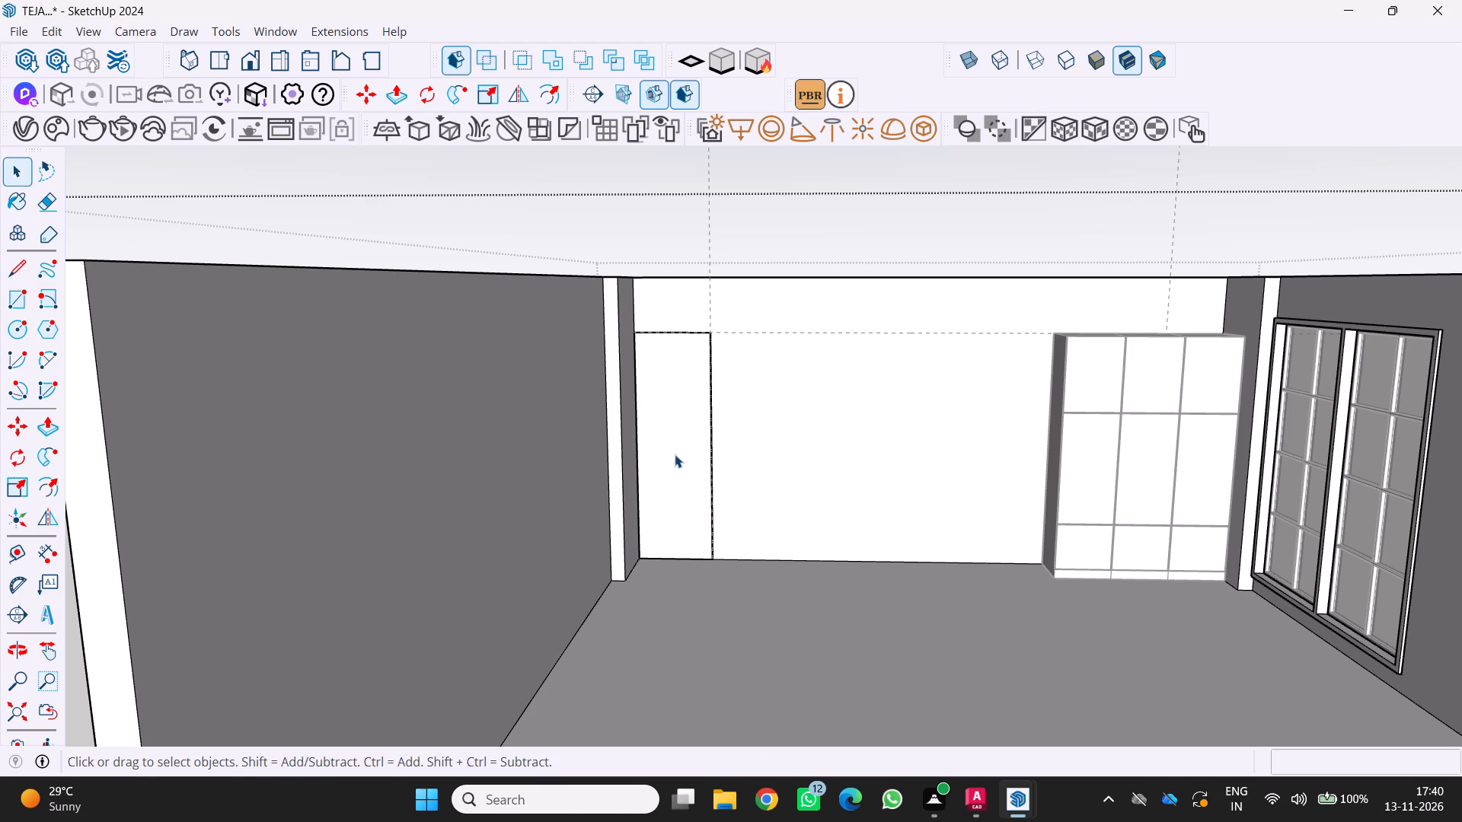
click(668, 451)
triple_click(664, 451)
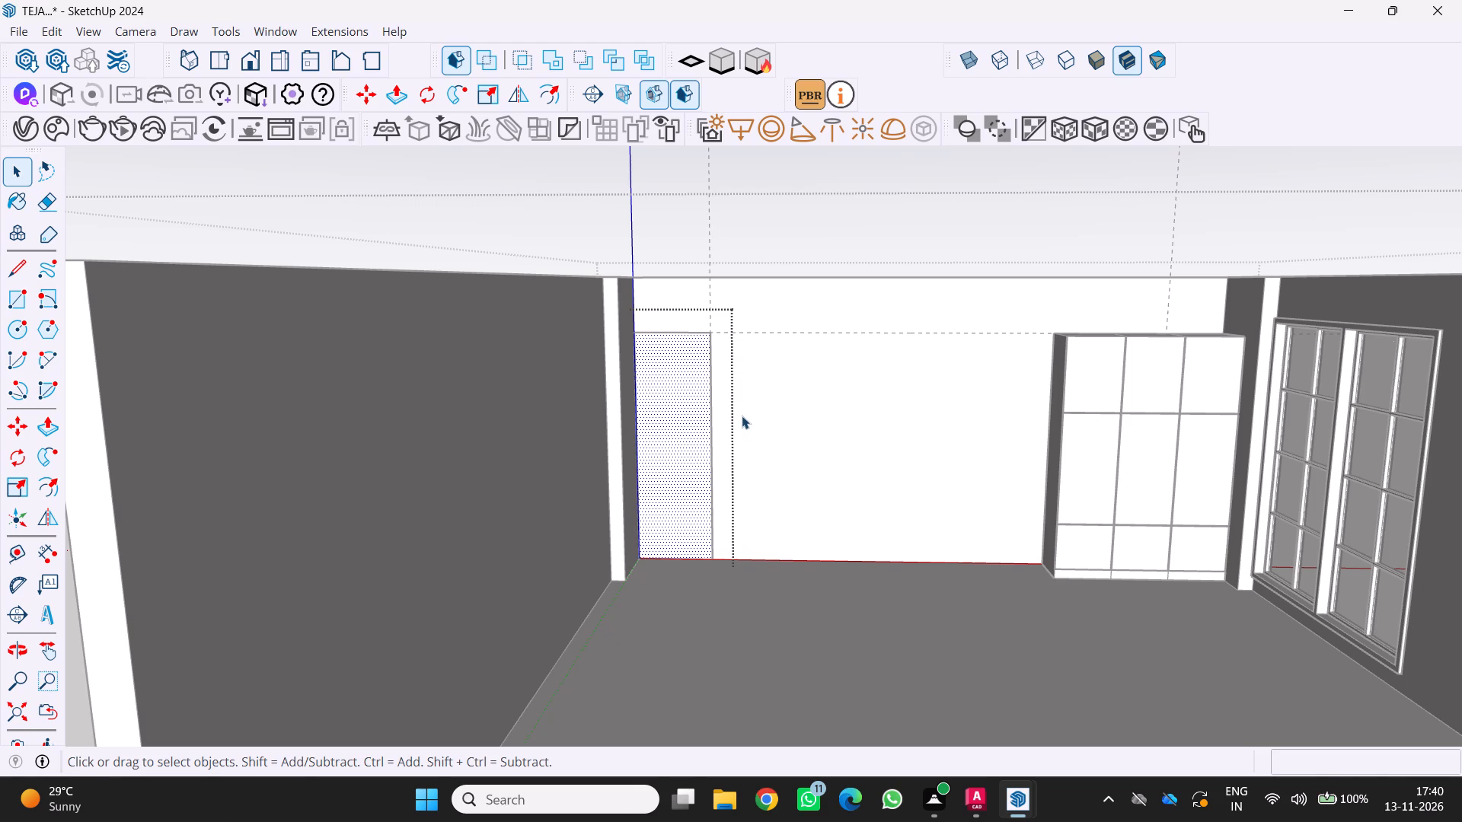
Examine the narrow rectangle in the back corner together with the corner column and the adjoining windowless side wall.
middle_drag(742, 416, 752, 425)
scroll(752, 425, up, 1)
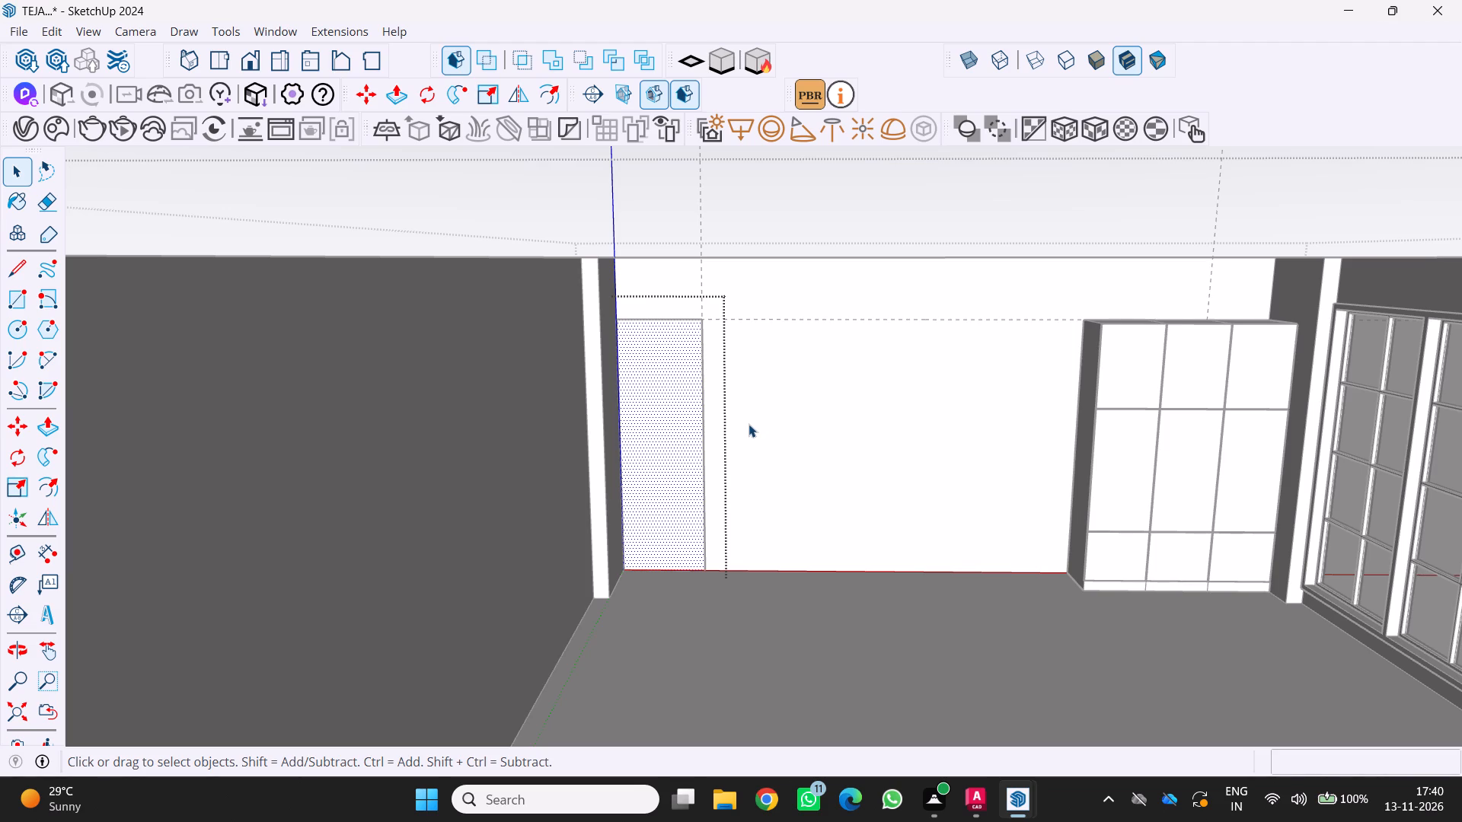
middle_drag(774, 421, 886, 425)
middle_drag(757, 416, 604, 412)
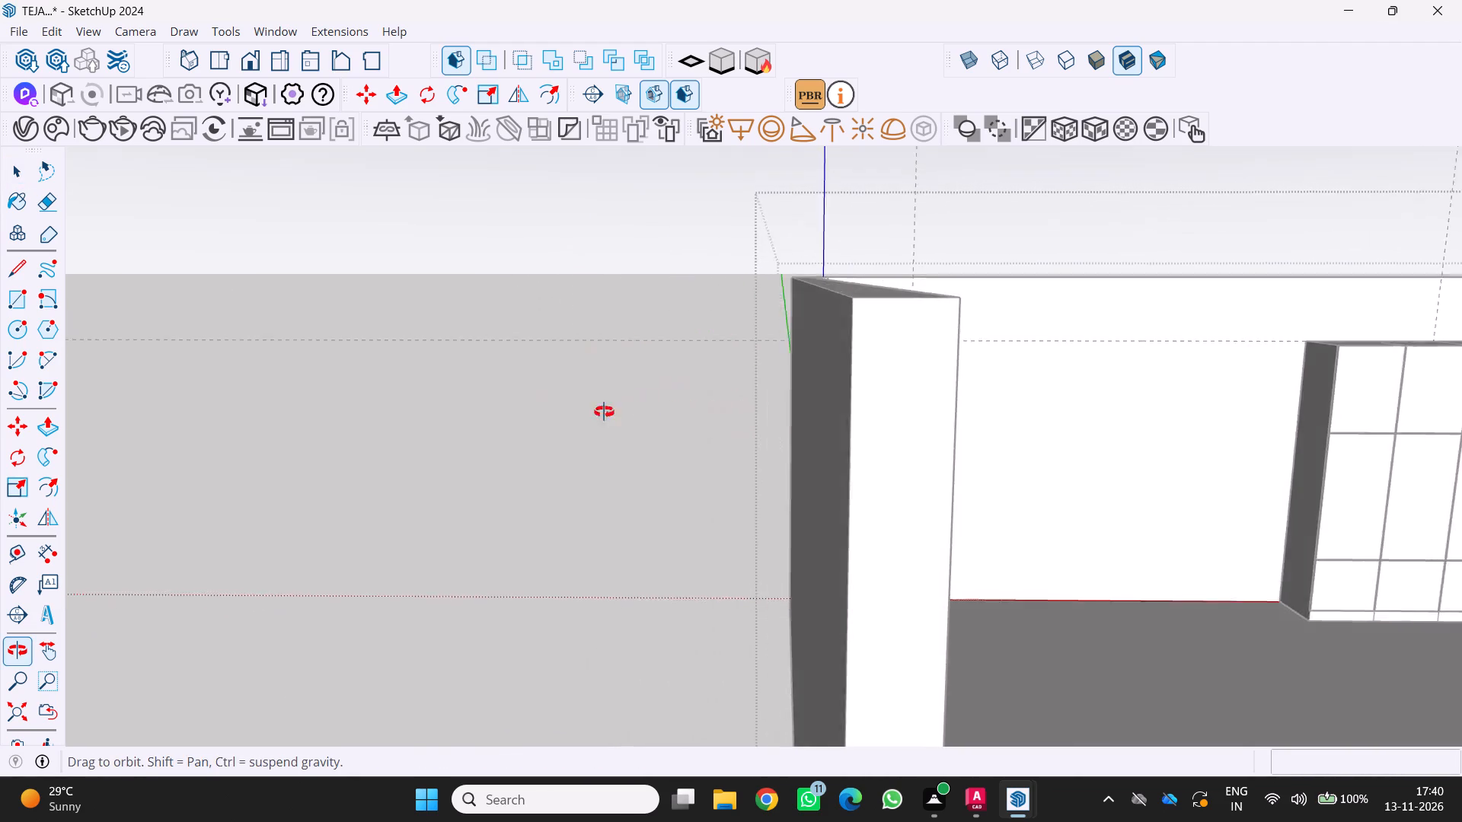
middle_drag(604, 412, 564, 409)
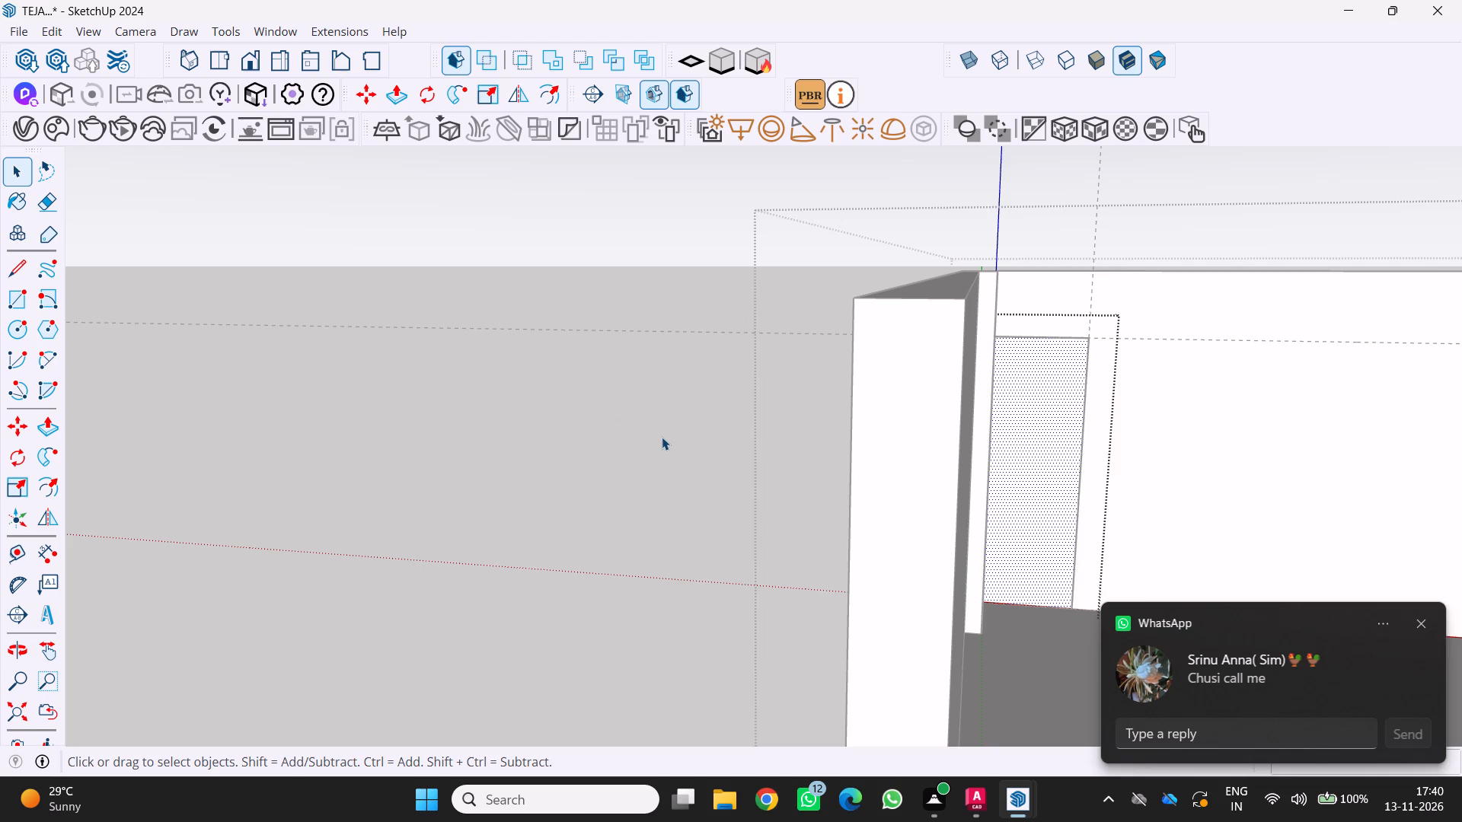
middle_drag(691, 445, 646, 442)
scroll(653, 441, up, 1)
scroll(646, 438, down, 4)
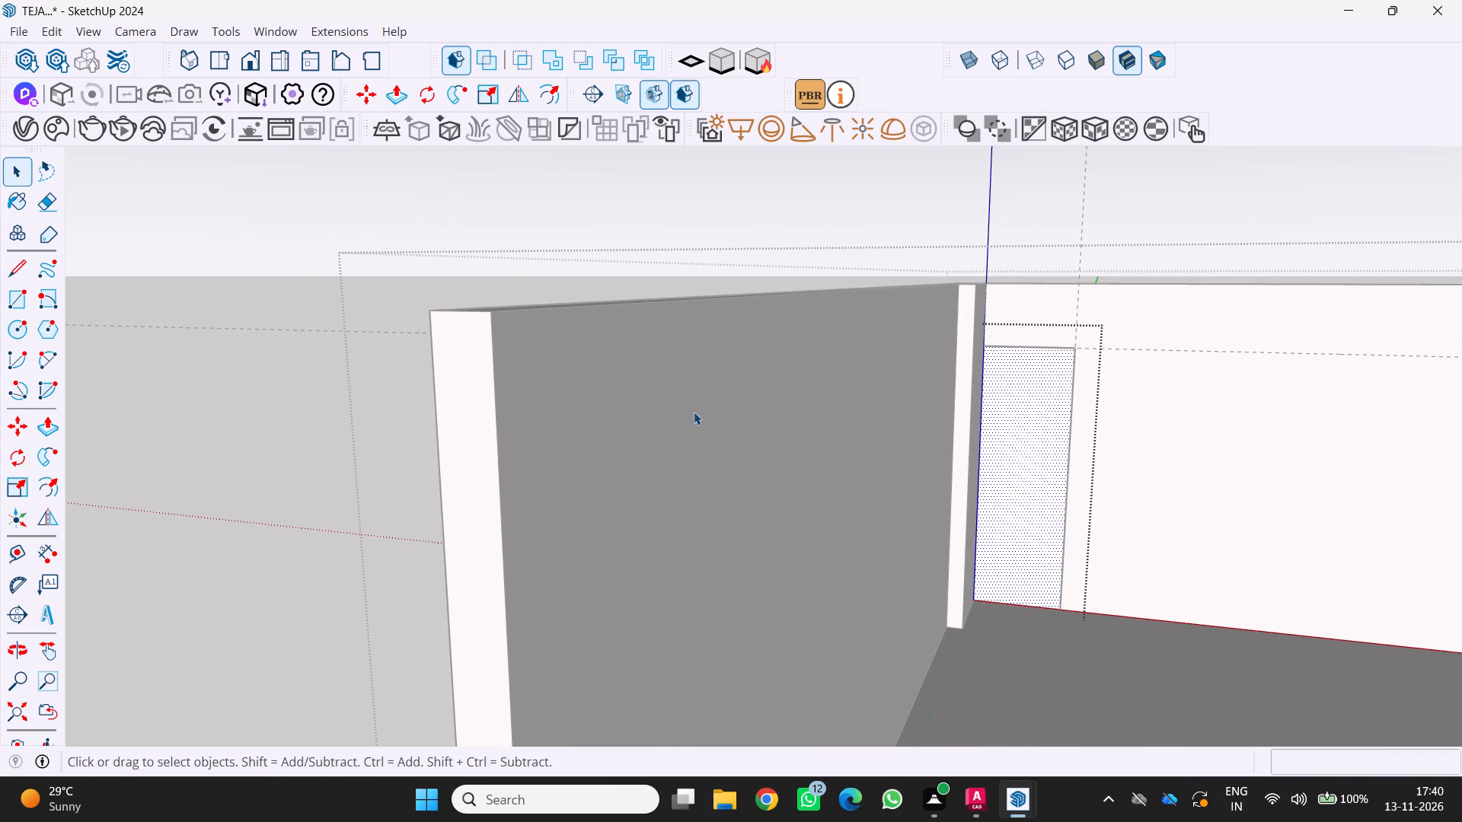
scroll(690, 412, down, 2)
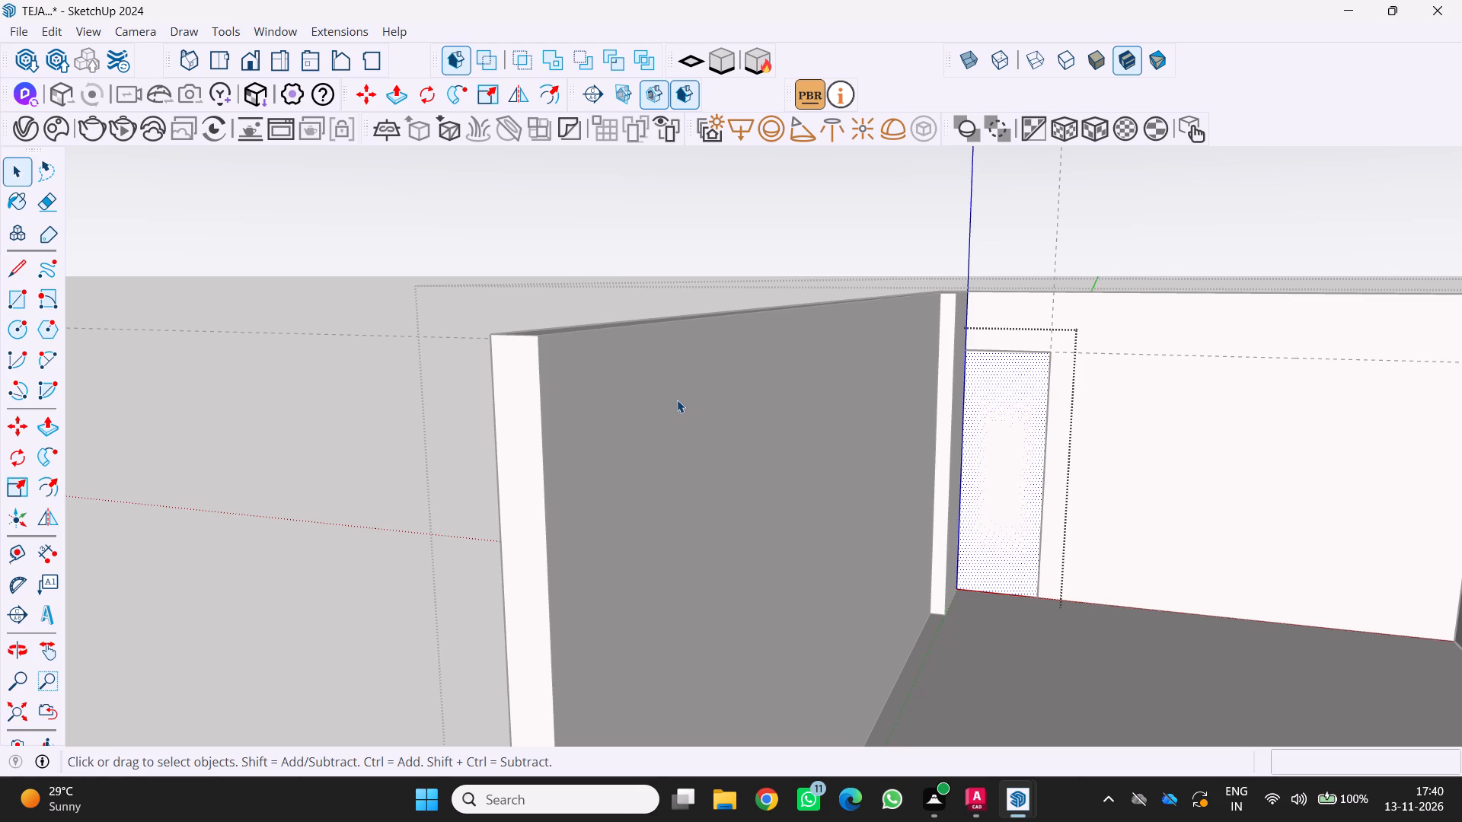
scroll(673, 400, up, 2)
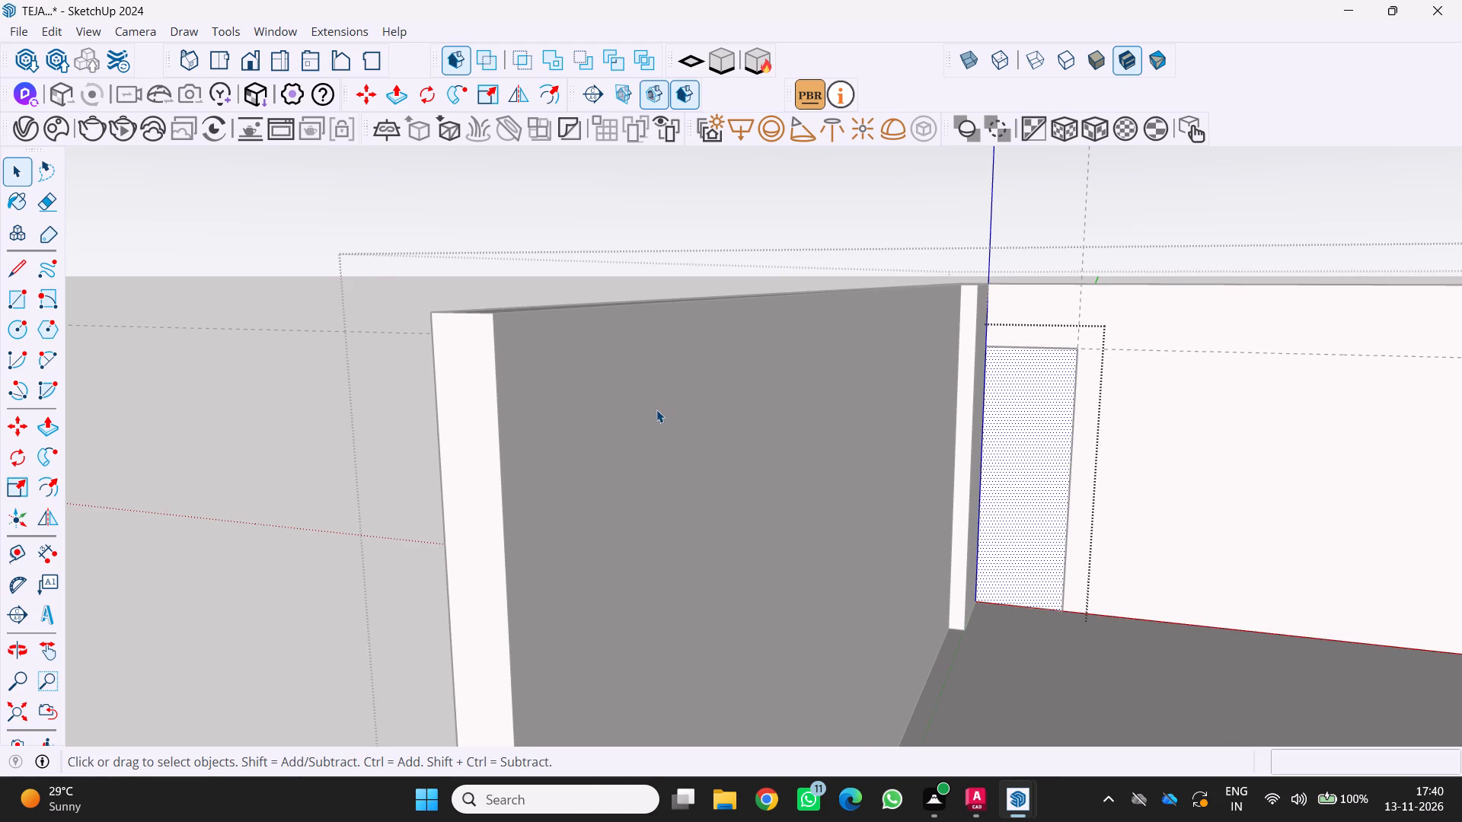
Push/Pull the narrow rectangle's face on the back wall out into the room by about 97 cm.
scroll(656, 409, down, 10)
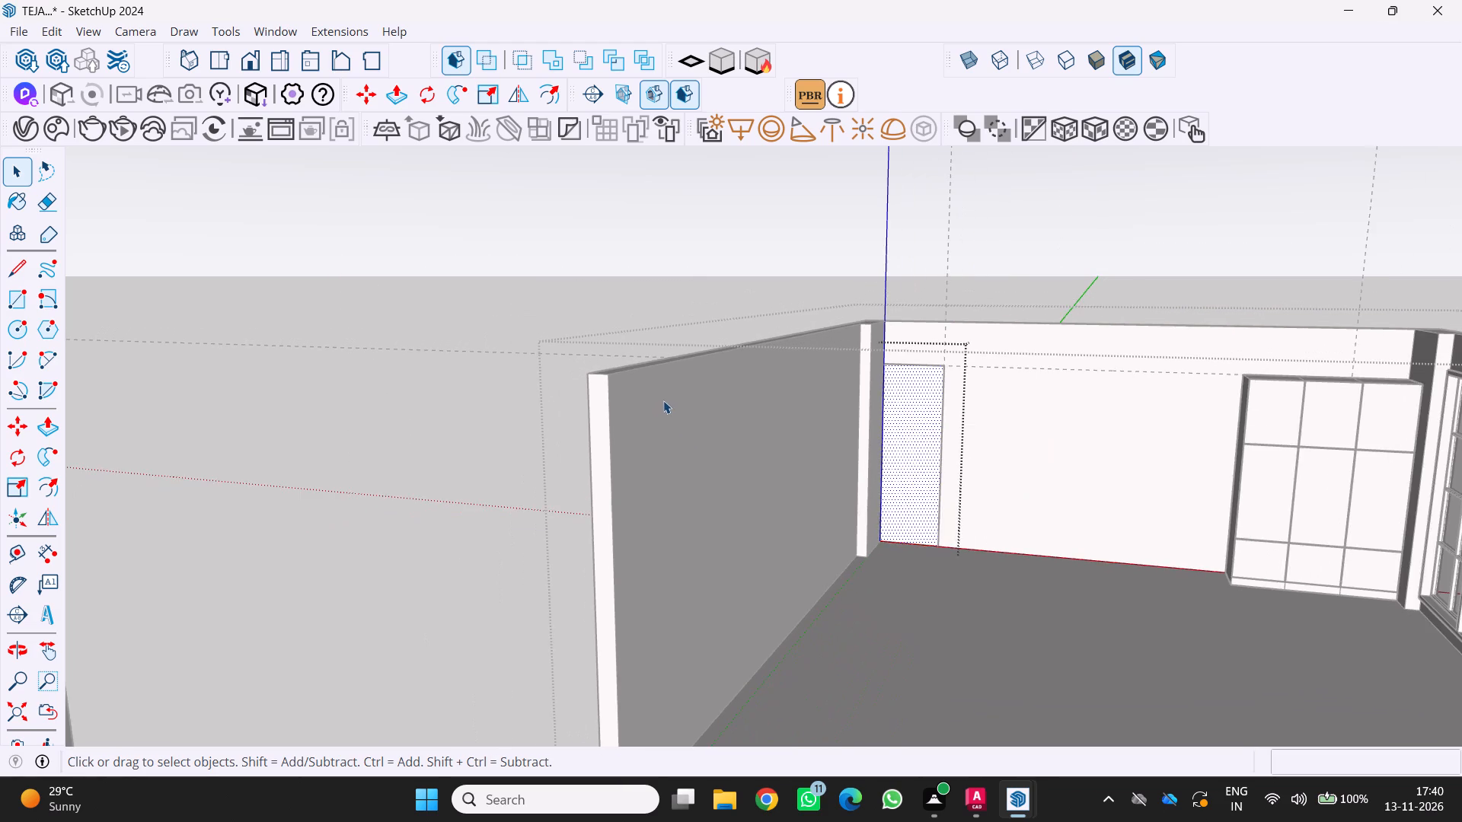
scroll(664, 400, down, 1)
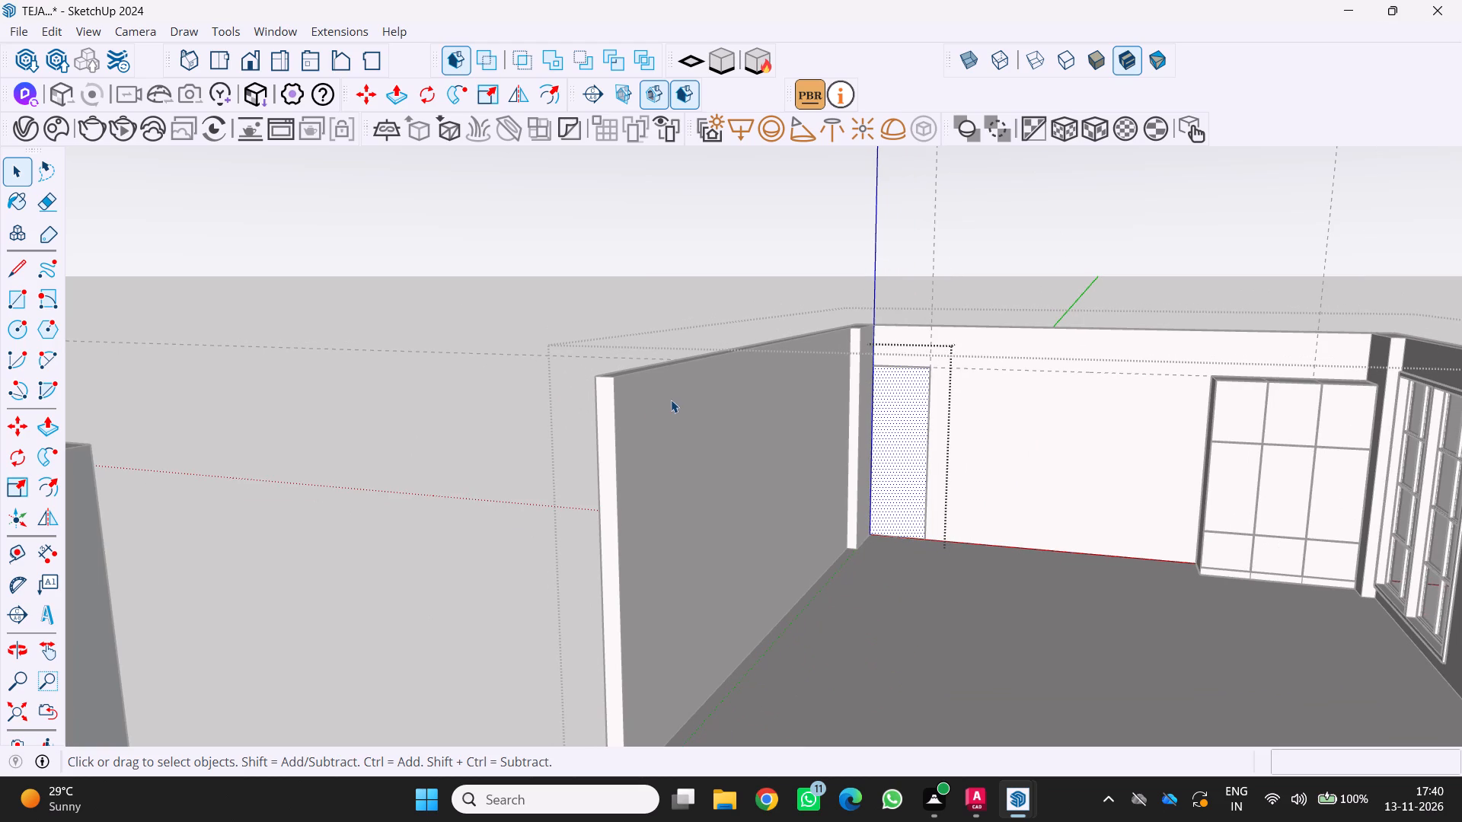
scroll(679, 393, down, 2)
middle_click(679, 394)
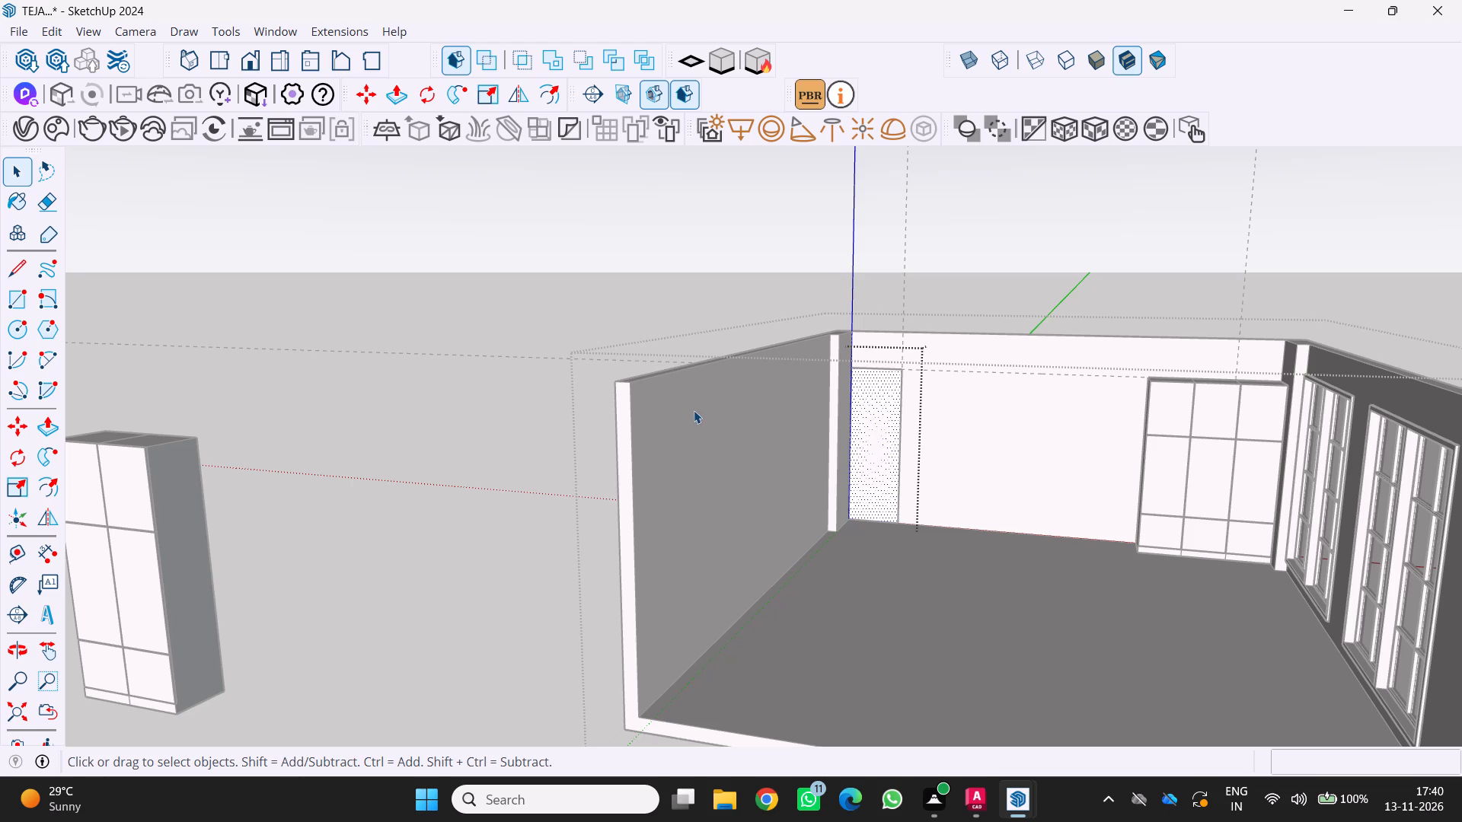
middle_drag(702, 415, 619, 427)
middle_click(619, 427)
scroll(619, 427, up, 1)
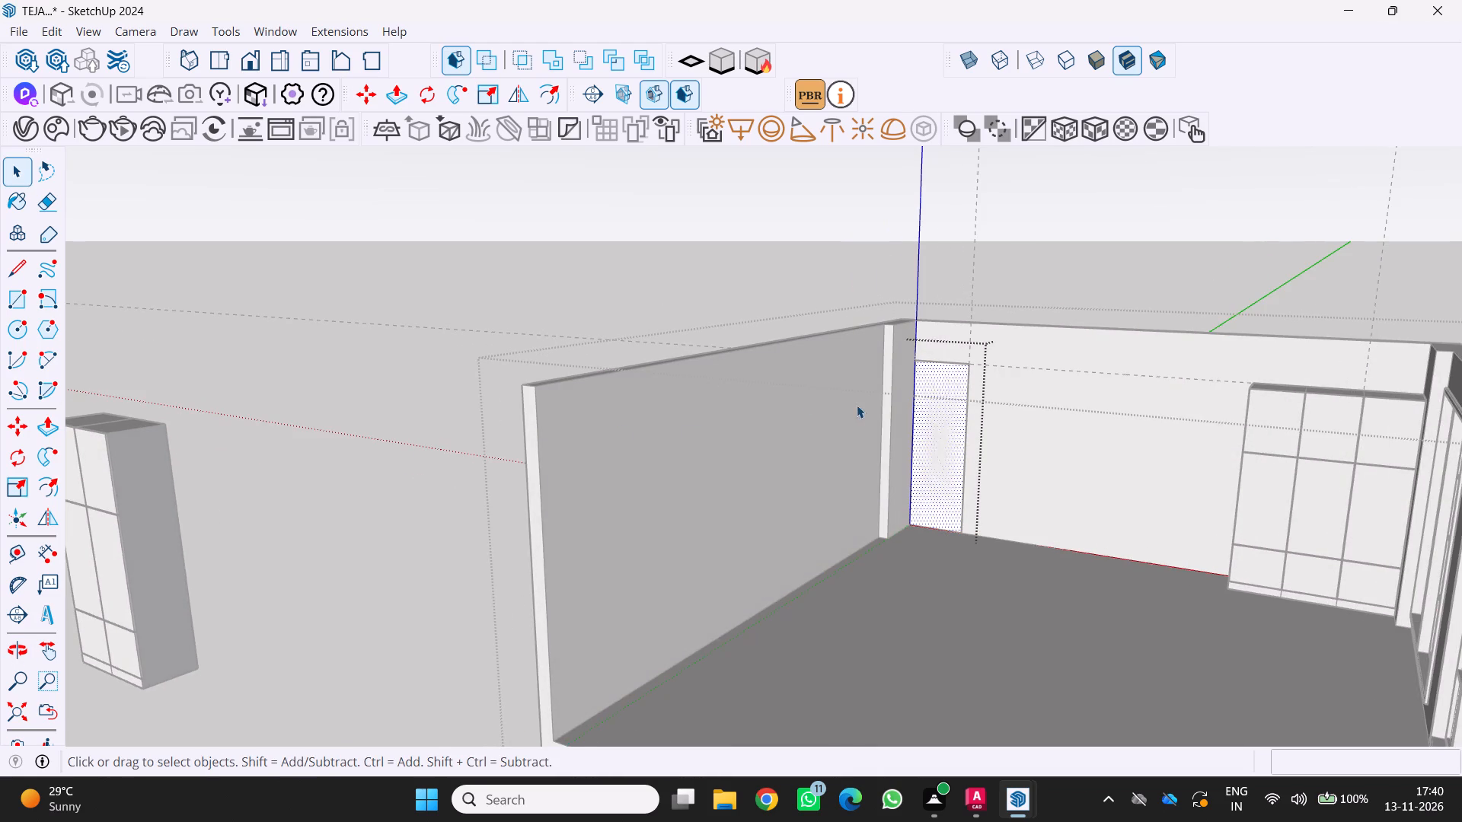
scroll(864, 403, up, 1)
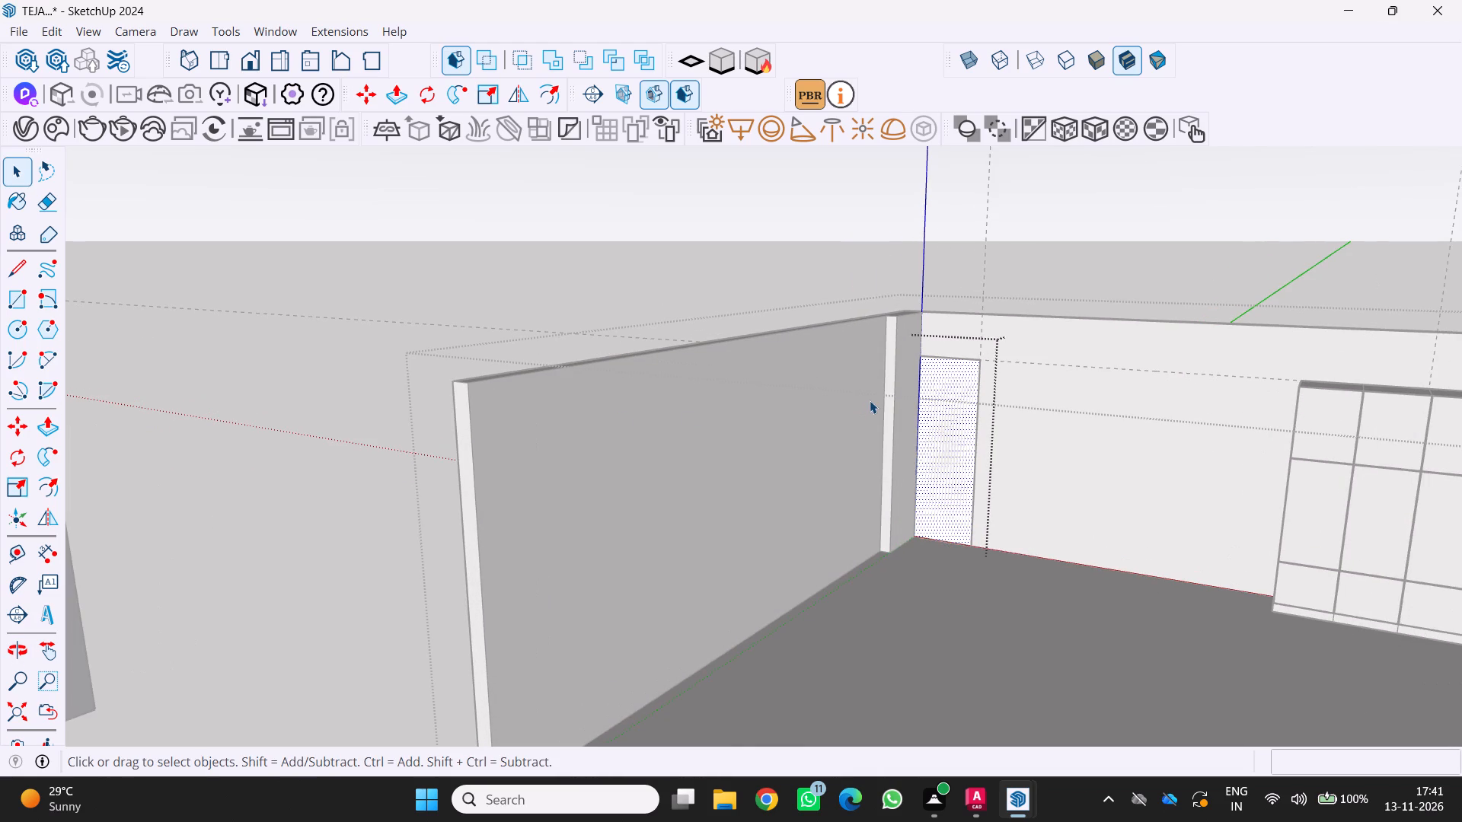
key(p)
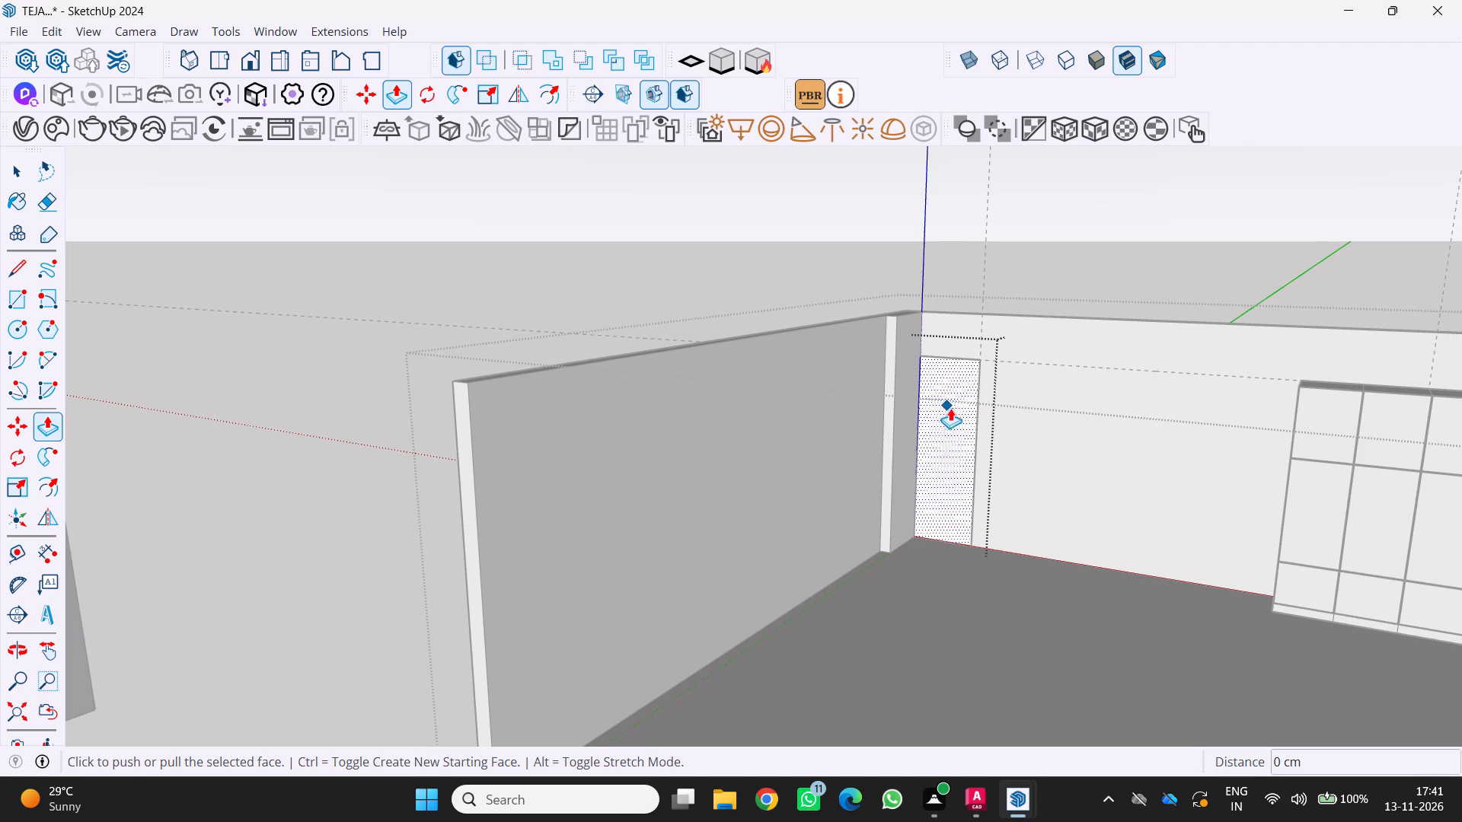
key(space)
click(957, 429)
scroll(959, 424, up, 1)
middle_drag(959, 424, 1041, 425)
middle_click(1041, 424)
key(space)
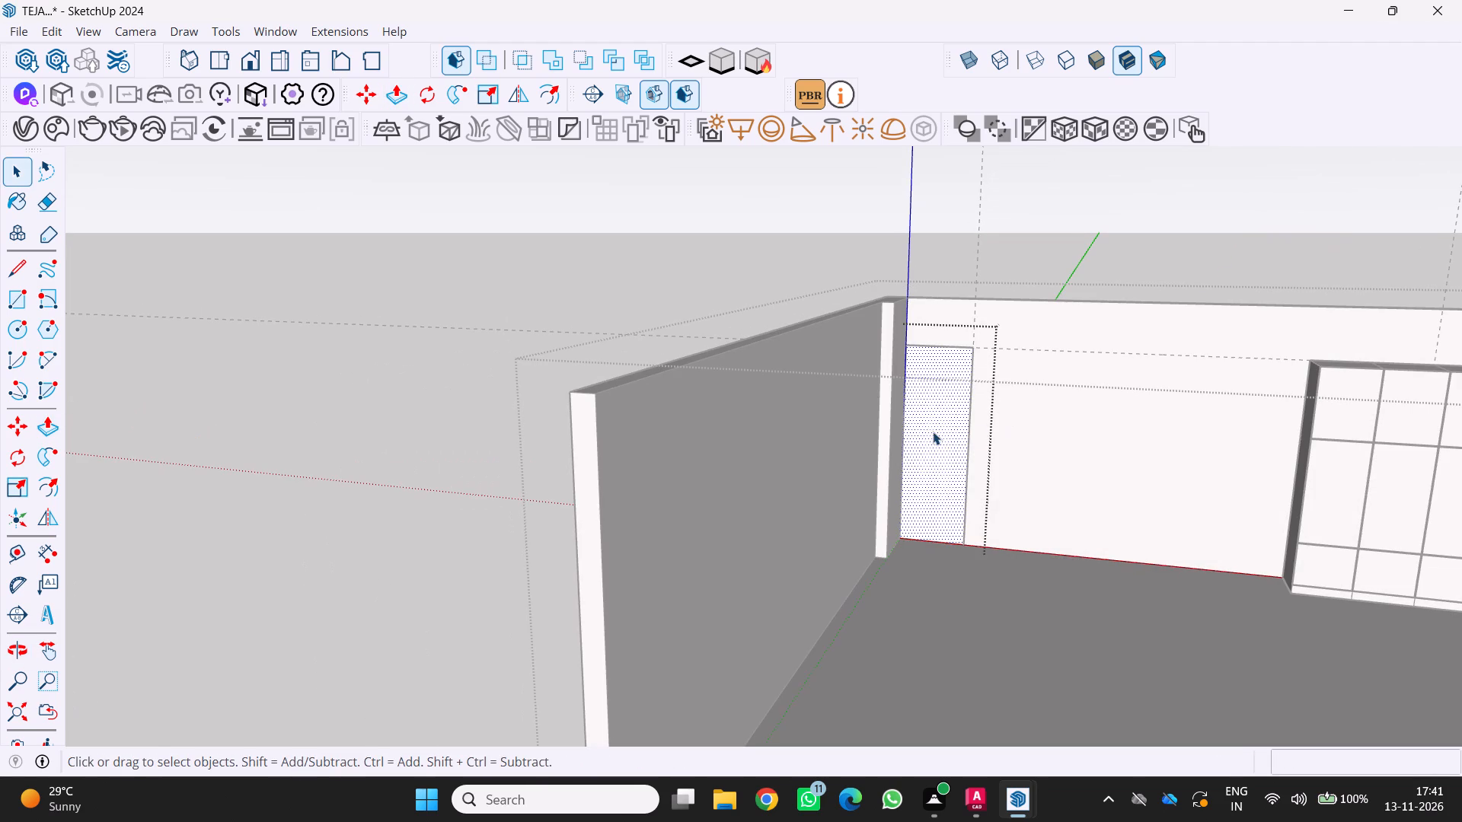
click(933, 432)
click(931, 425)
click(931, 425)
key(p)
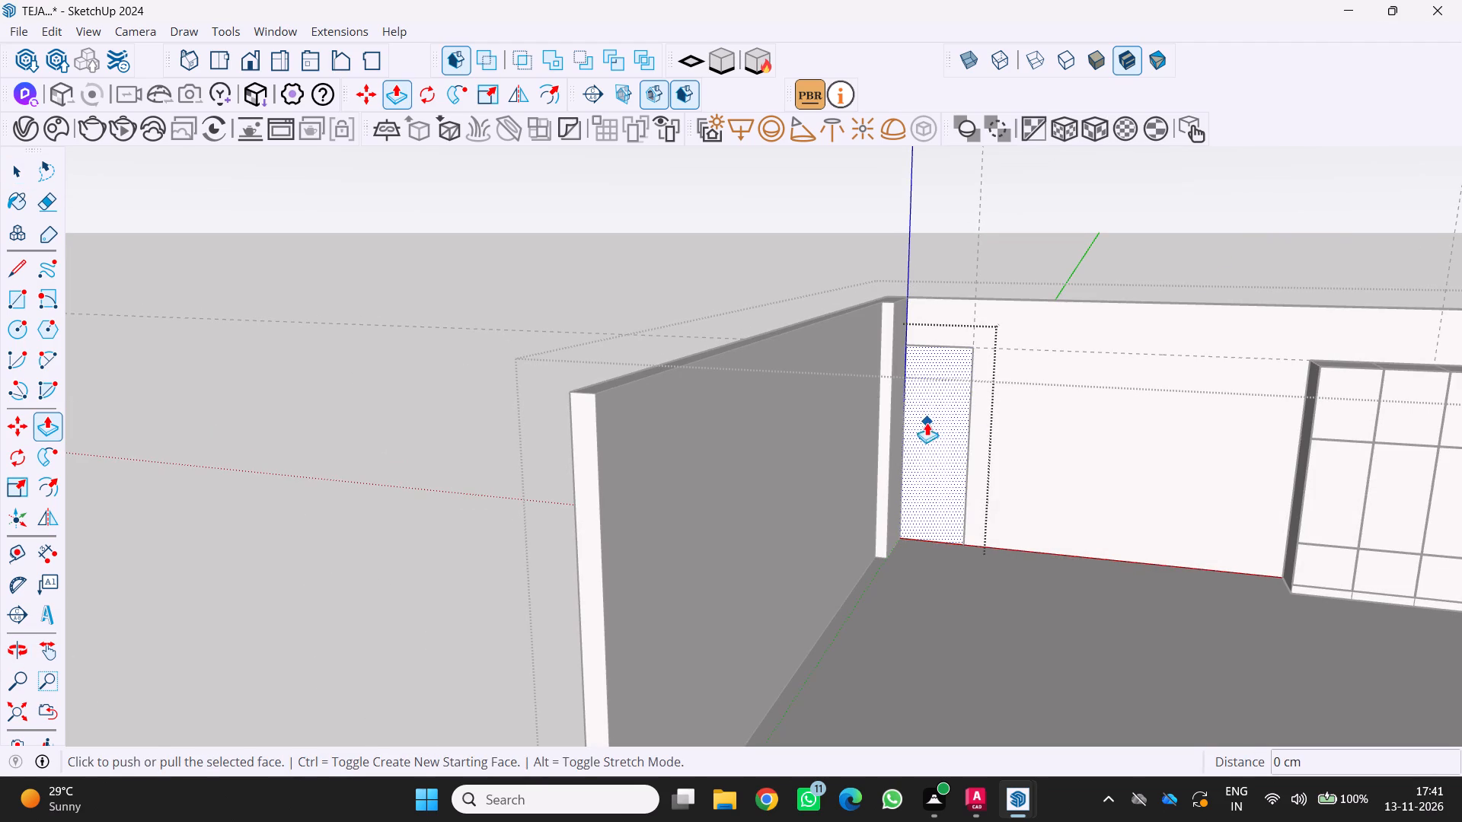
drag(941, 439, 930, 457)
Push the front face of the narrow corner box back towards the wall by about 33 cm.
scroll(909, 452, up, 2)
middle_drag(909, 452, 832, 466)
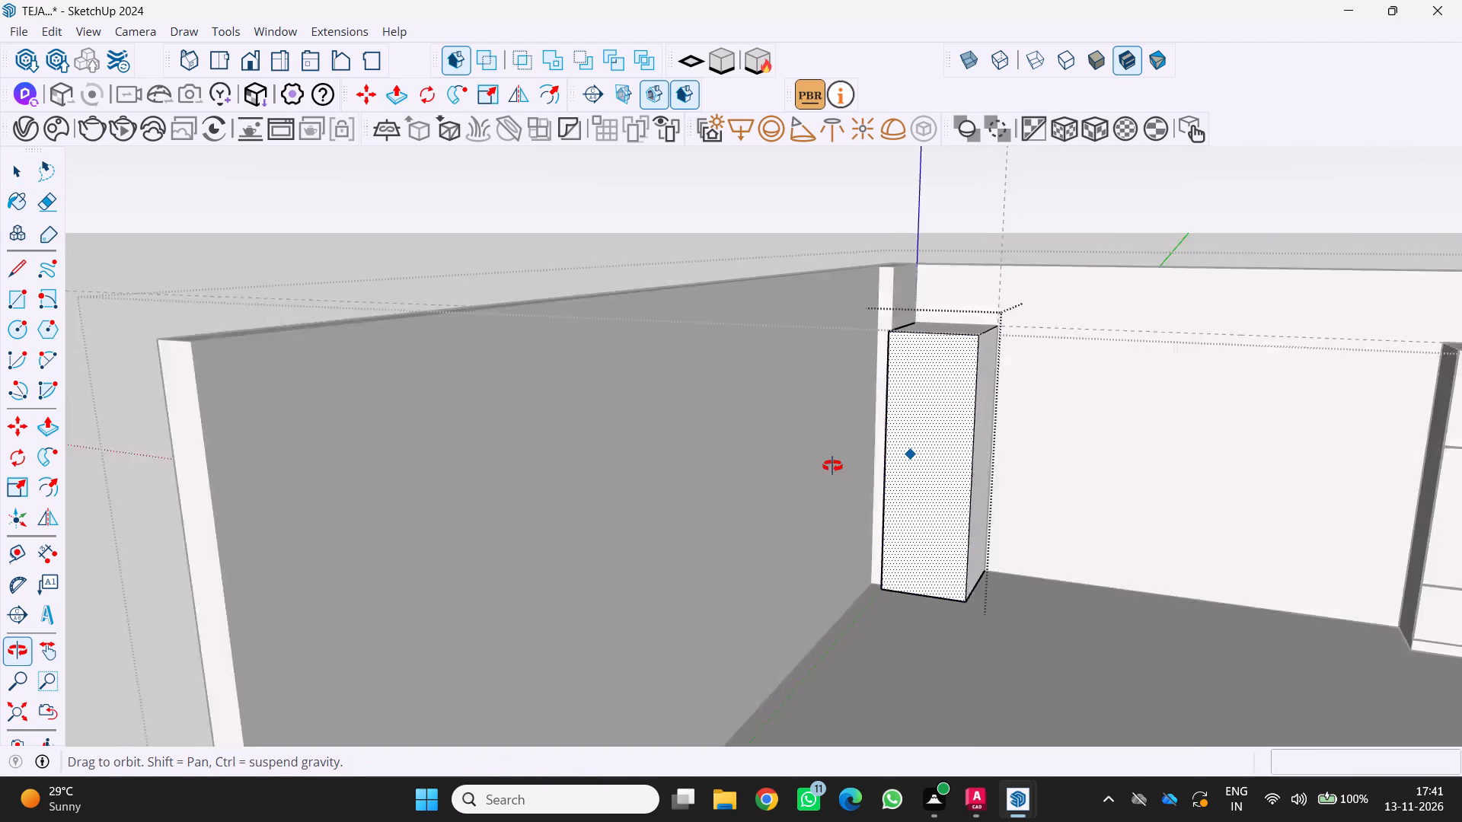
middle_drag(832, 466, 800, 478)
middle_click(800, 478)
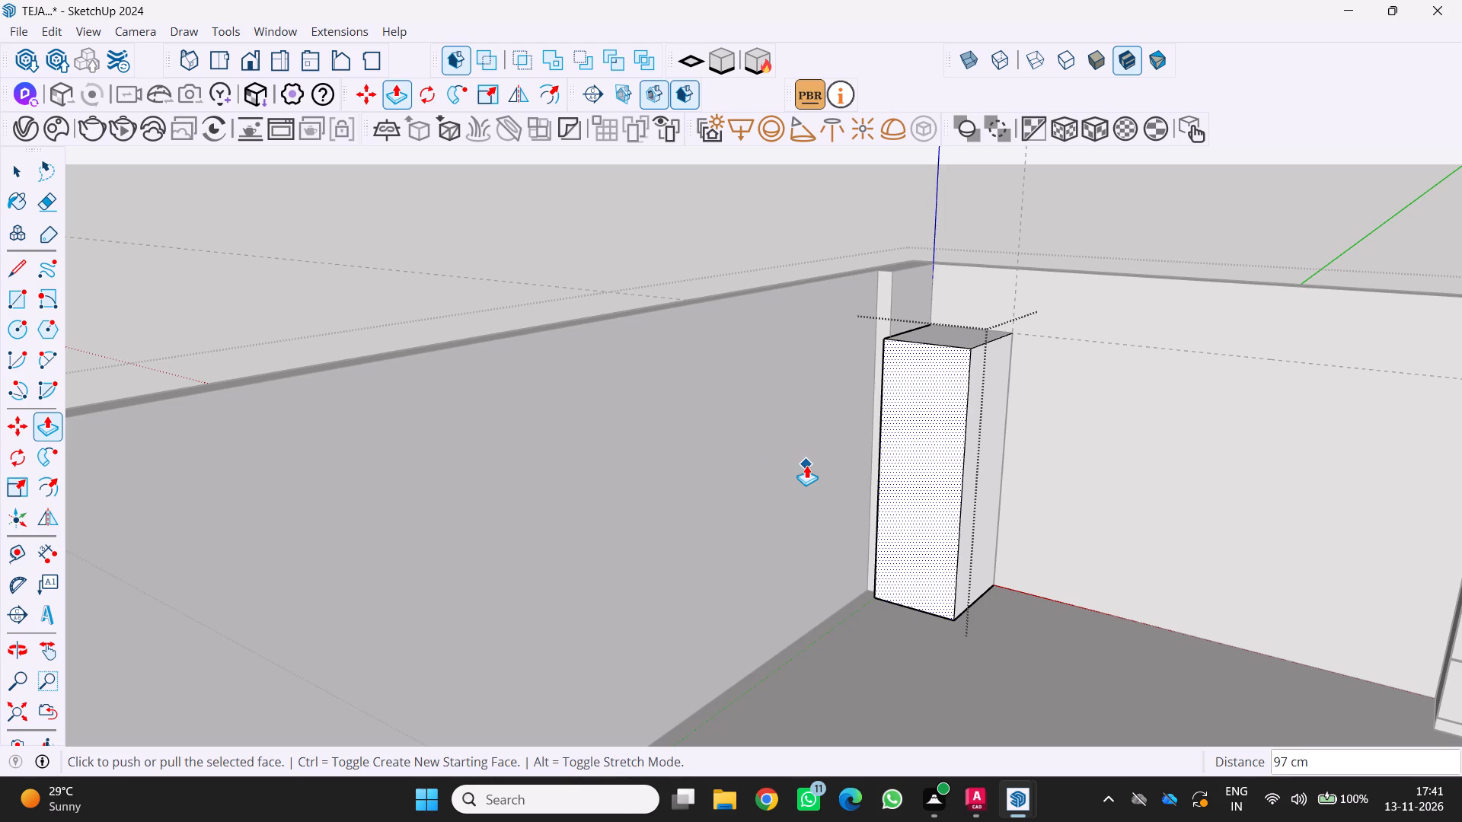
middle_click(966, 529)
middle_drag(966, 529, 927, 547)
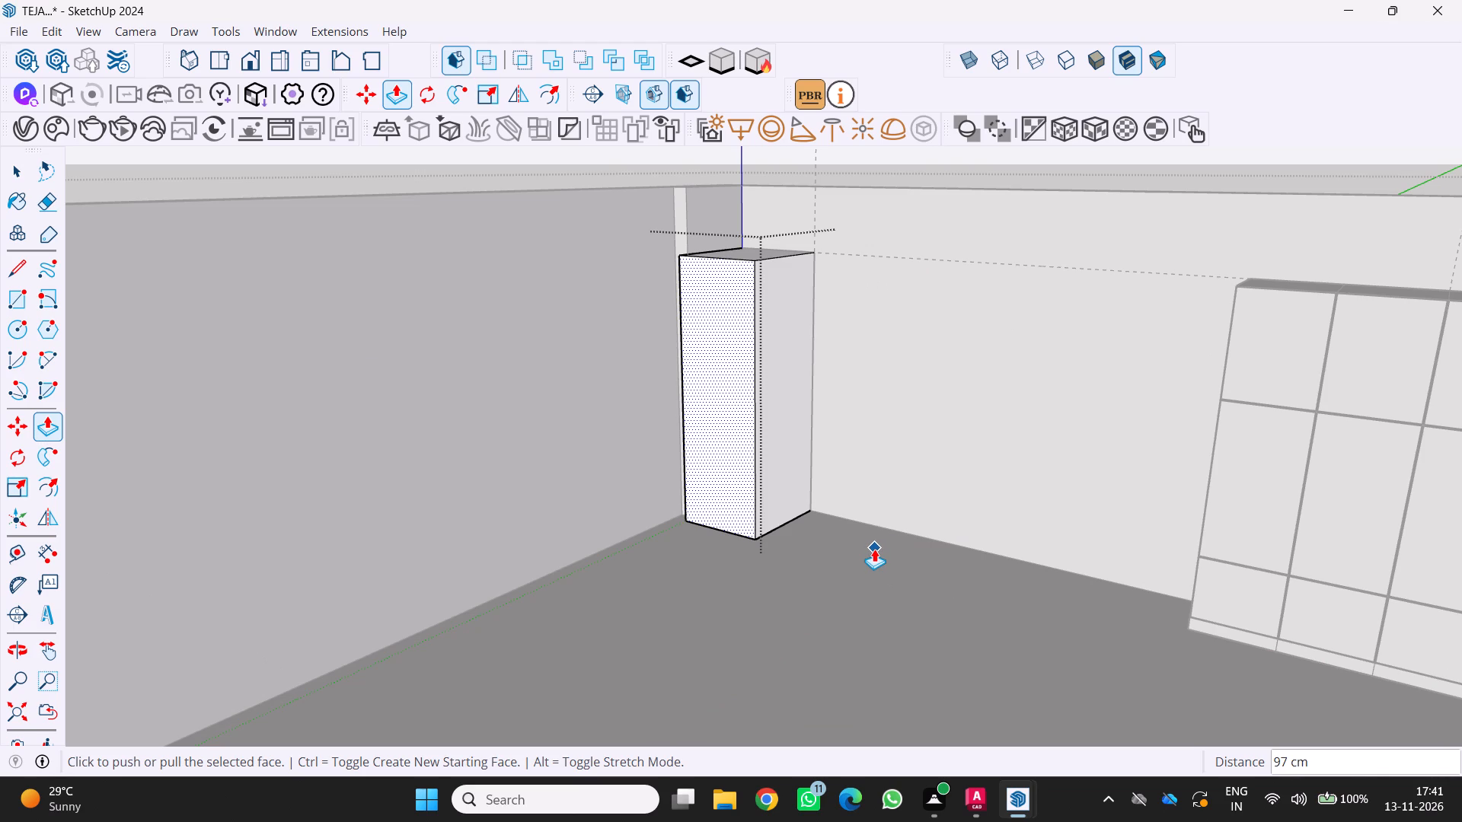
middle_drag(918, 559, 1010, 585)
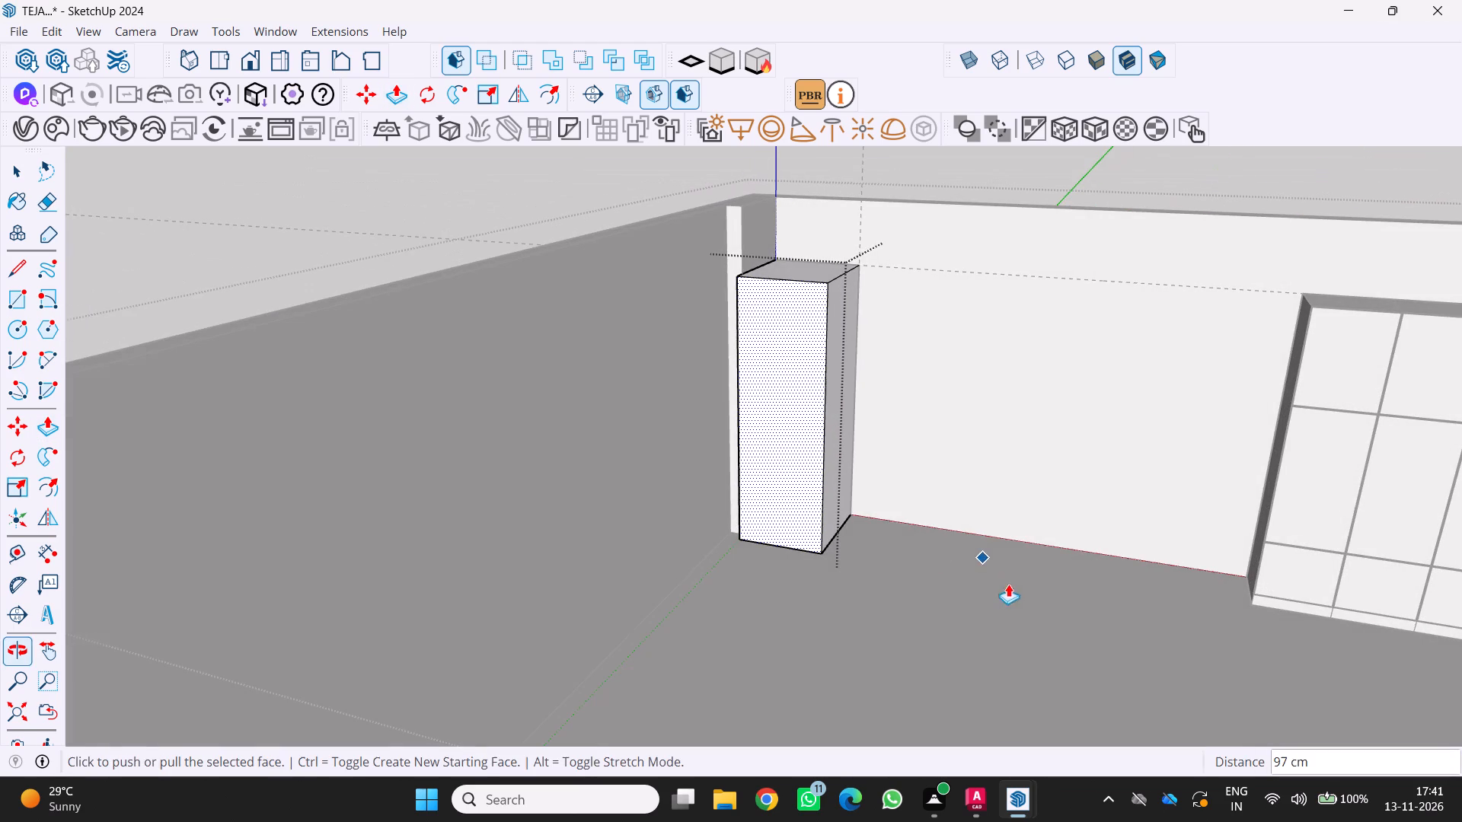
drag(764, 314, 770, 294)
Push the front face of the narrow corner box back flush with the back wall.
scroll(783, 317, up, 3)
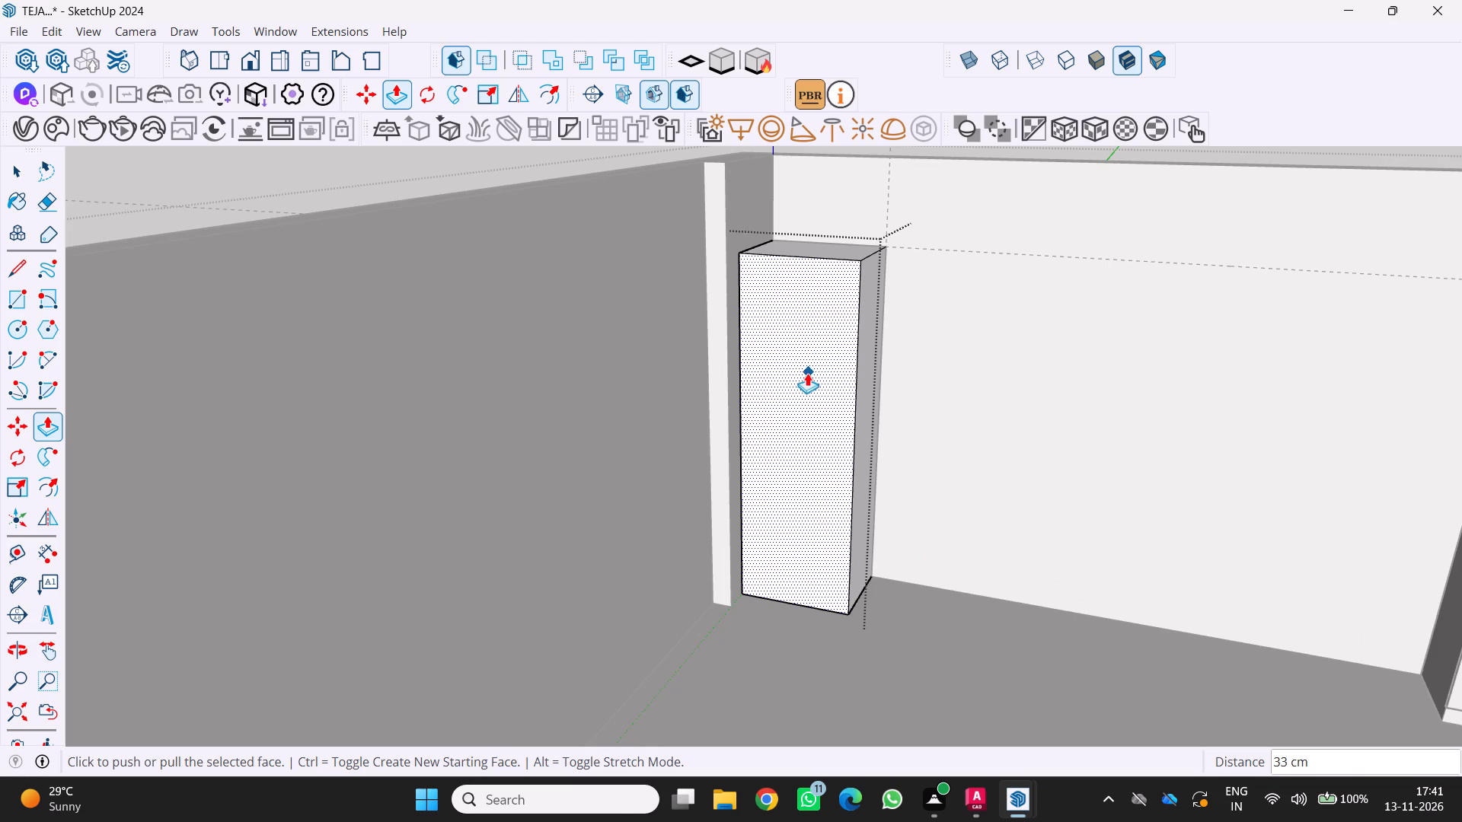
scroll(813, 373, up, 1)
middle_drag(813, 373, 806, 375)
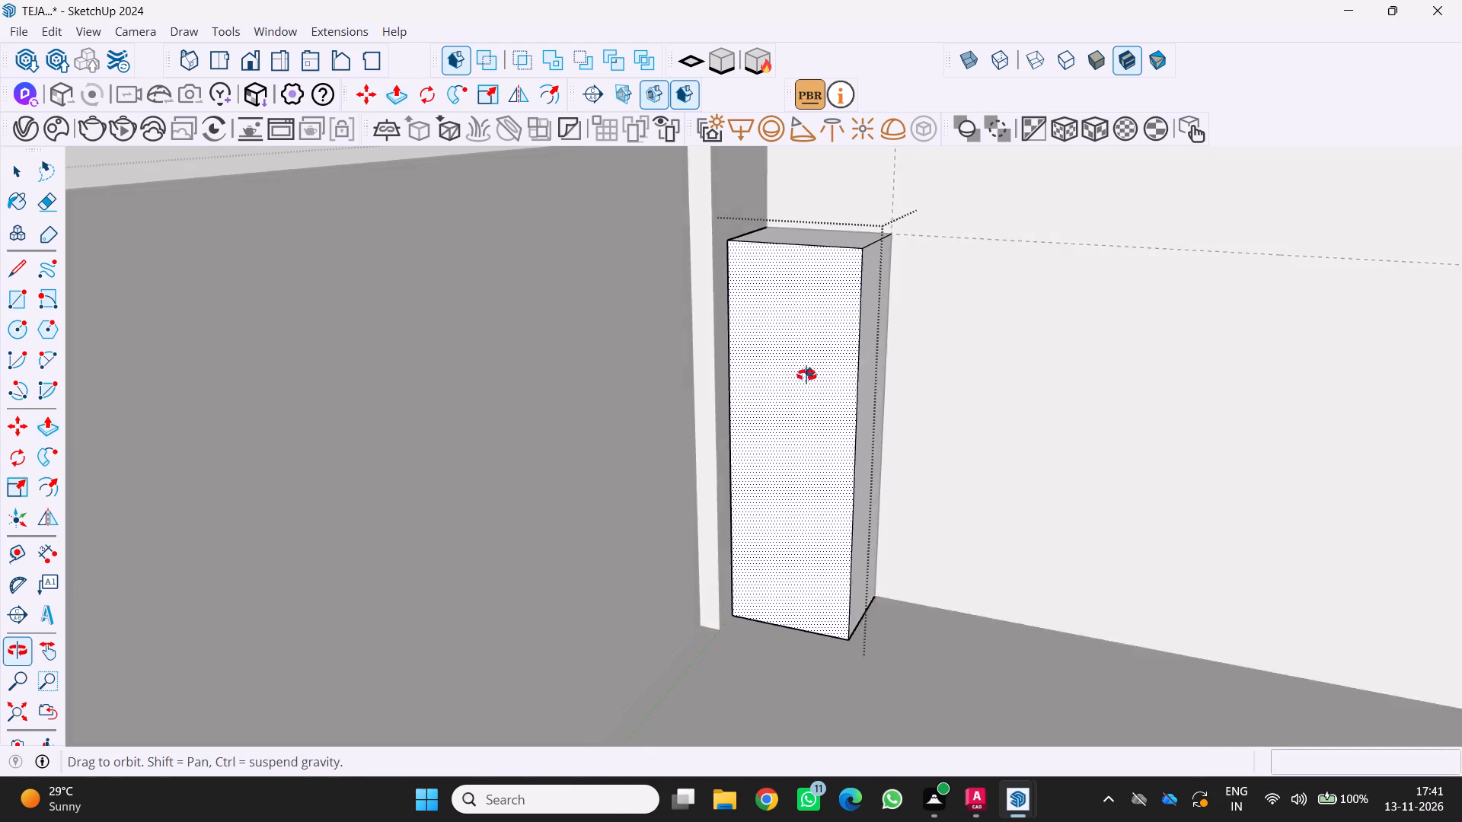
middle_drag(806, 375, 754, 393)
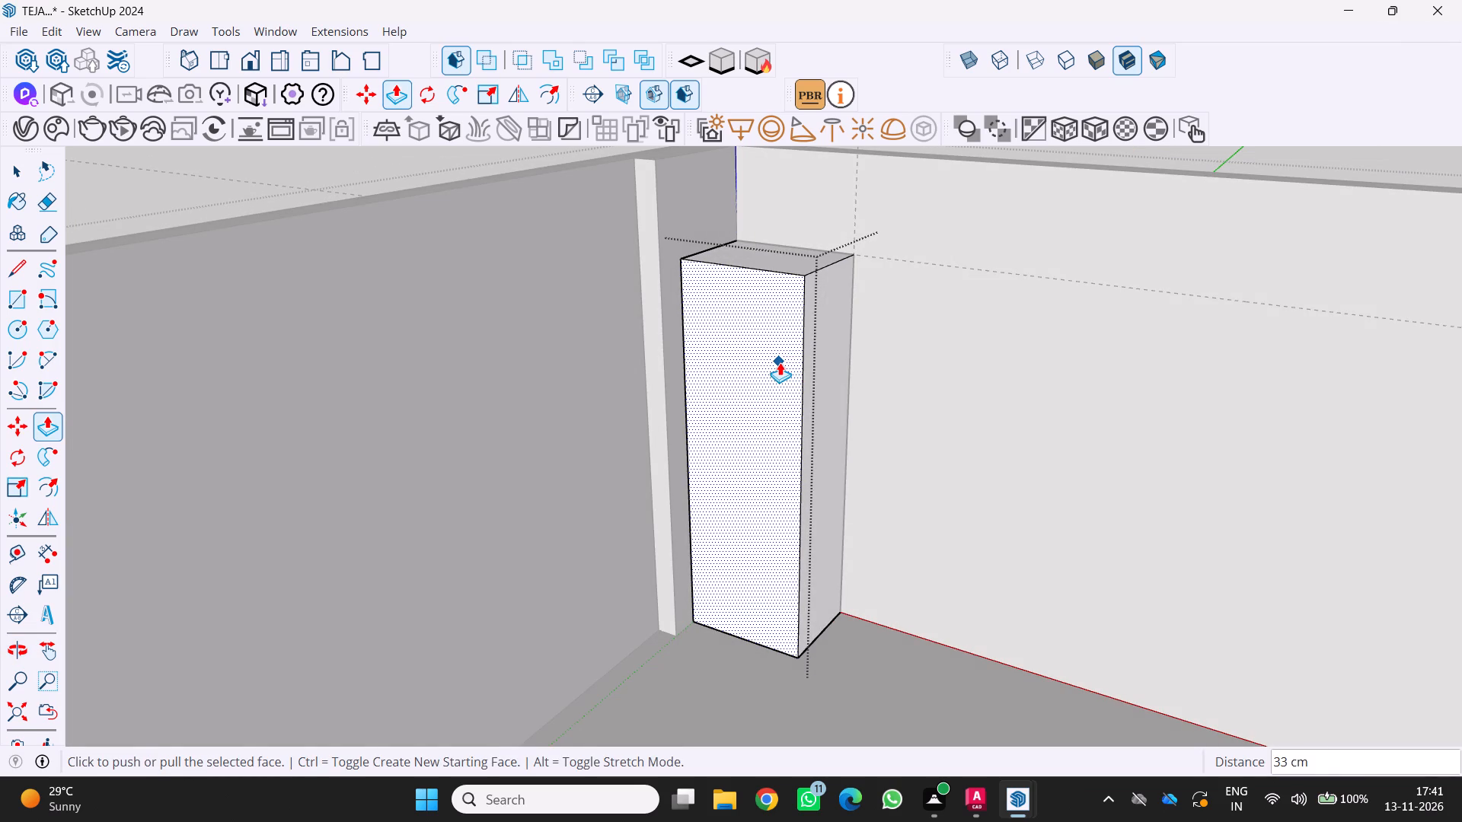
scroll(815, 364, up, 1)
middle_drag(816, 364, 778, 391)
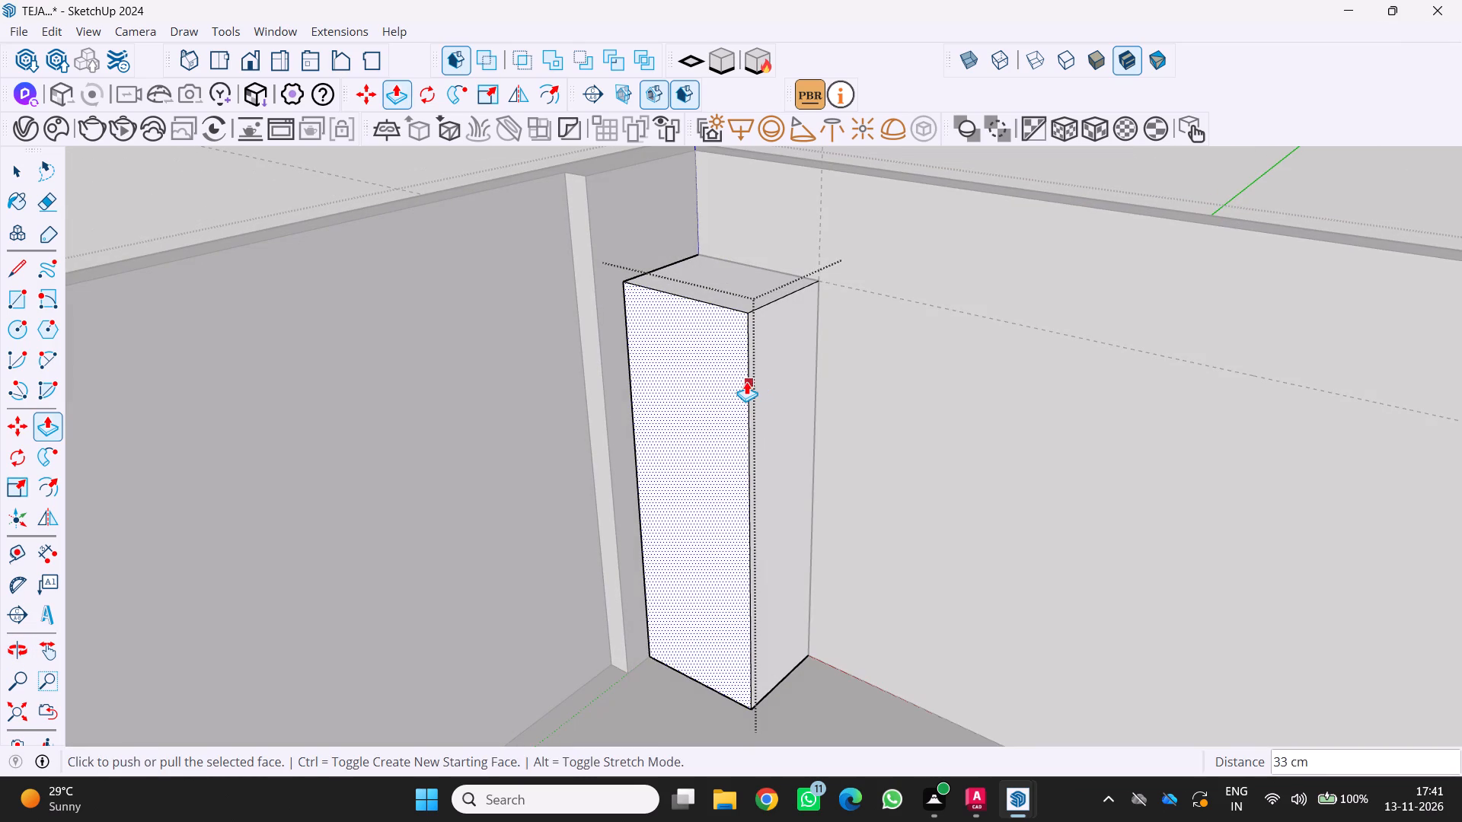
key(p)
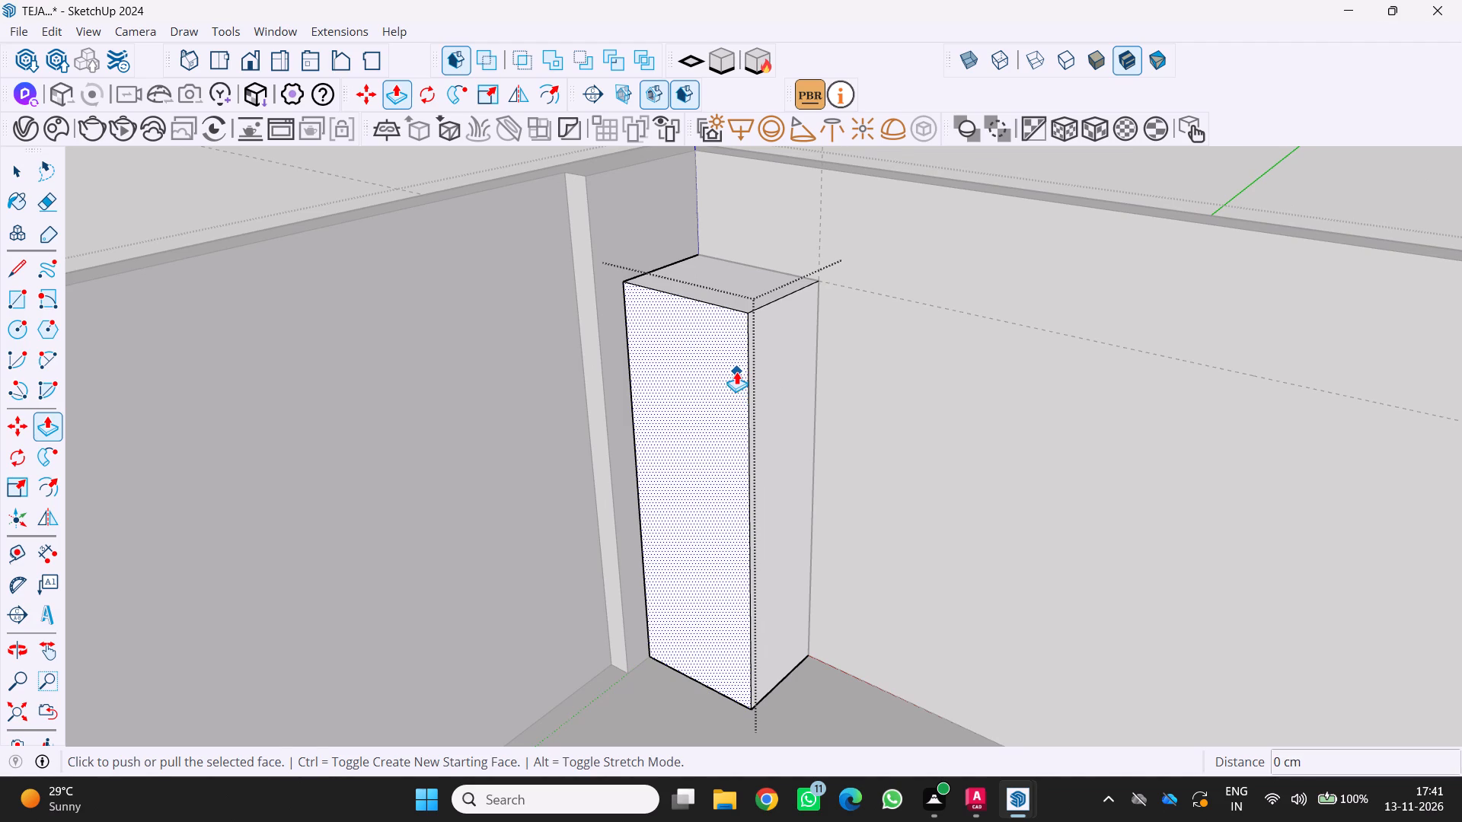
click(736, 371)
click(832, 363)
Open the group holding the panelled cabinets for editing and select the narrow rectangle with its edges in the back corner.
middle_drag(764, 383, 889, 368)
scroll(796, 387, up, 1)
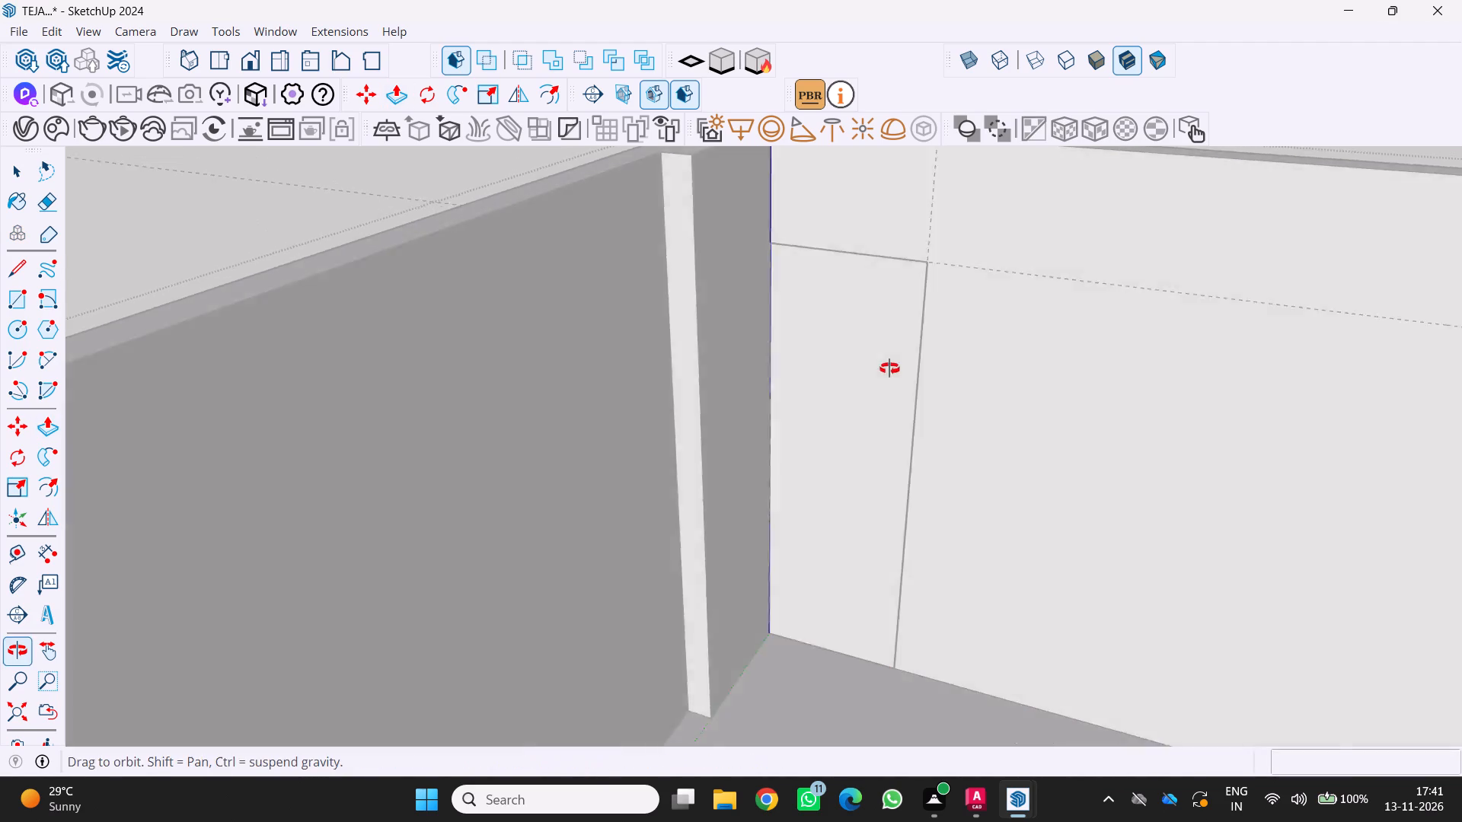
middle_drag(889, 368, 891, 366)
key(space)
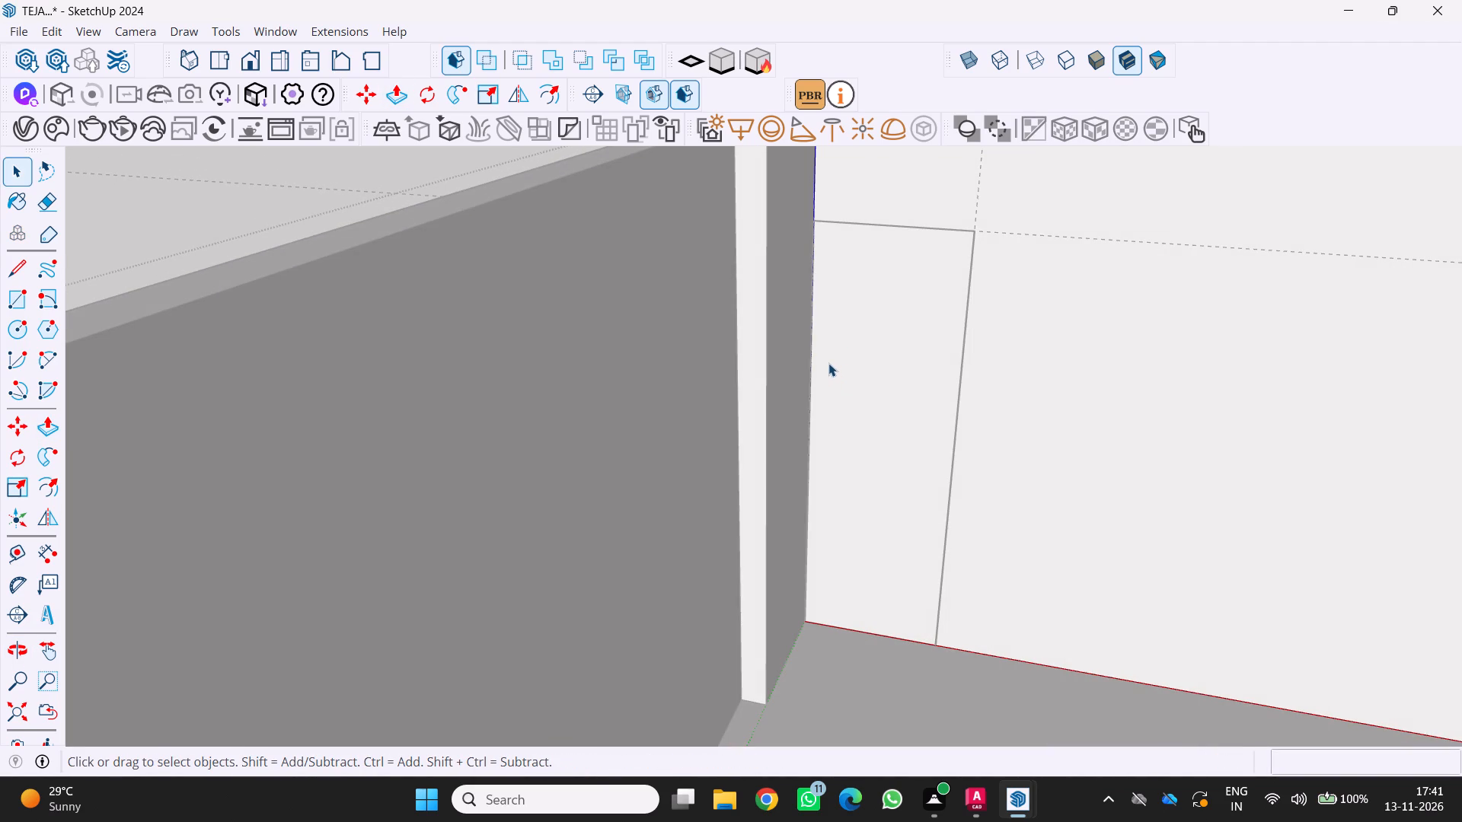
middle_drag(833, 368, 793, 384)
key(space)
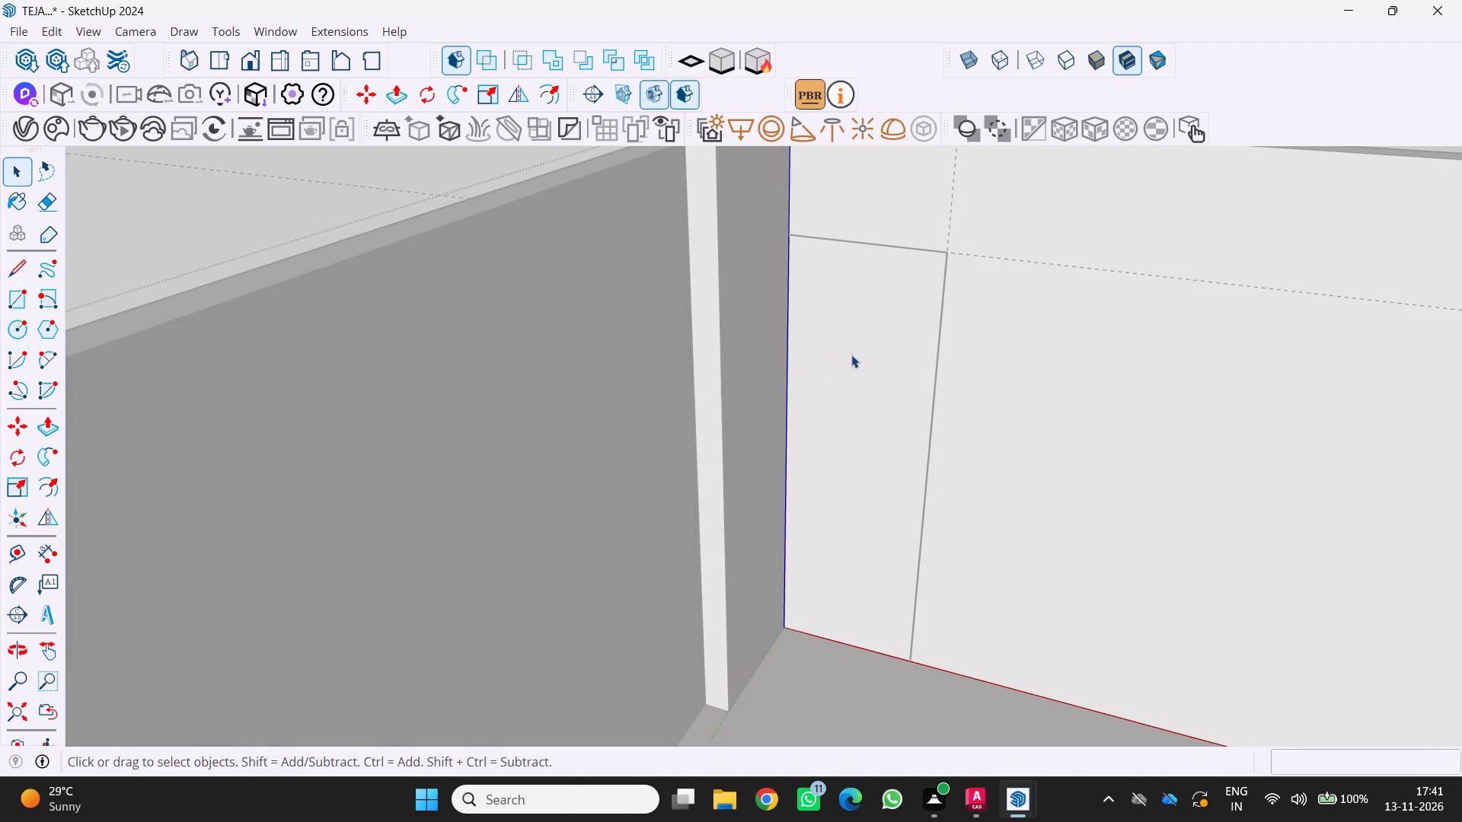
key(p)
key(space)
click(849, 361)
click(845, 363)
click(843, 365)
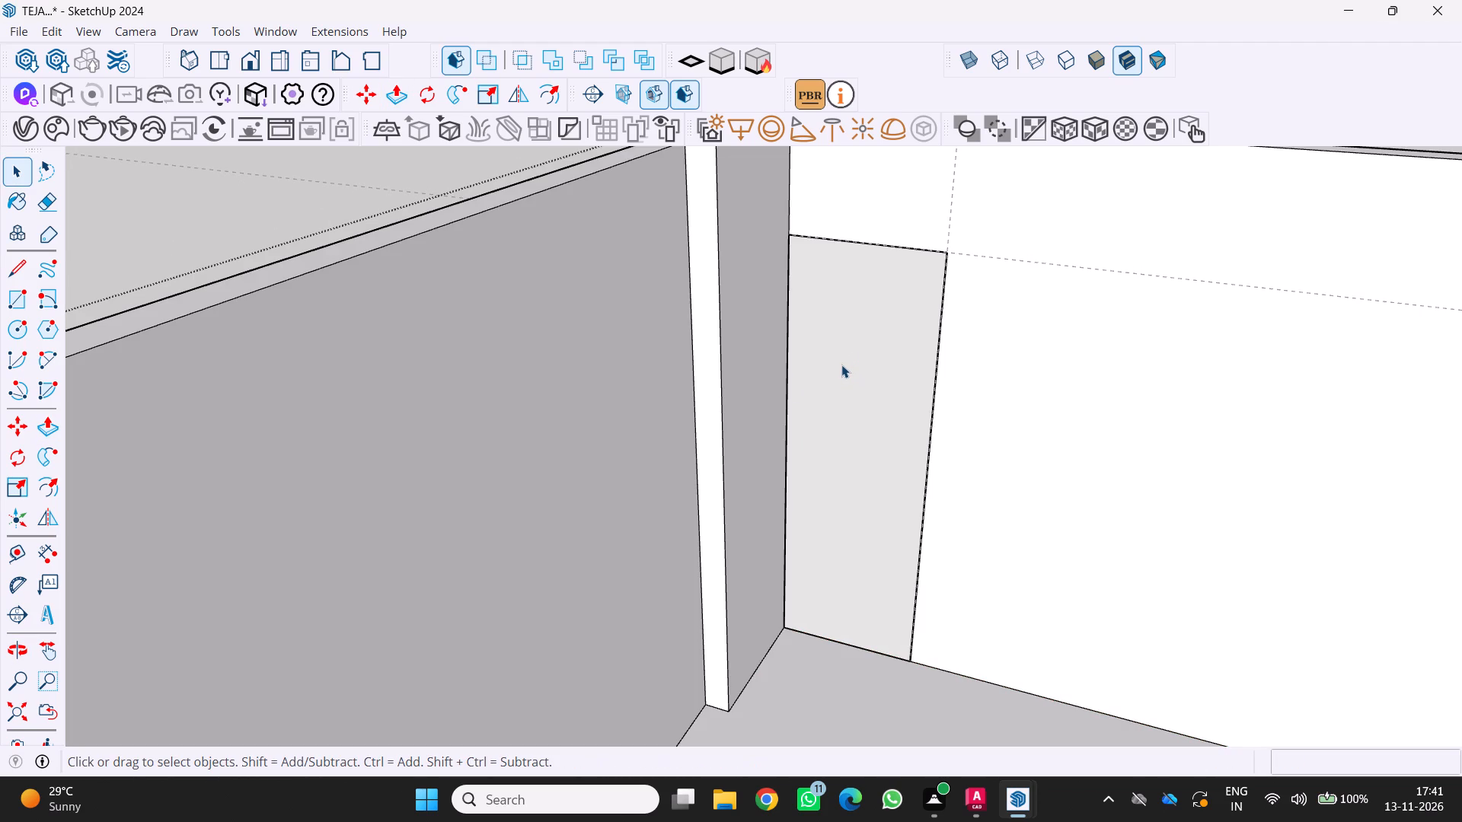
double_click(851, 382)
click(848, 387)
scroll(860, 393, down, 4)
middle_drag(861, 394, 849, 400)
scroll(854, 398, down, 3)
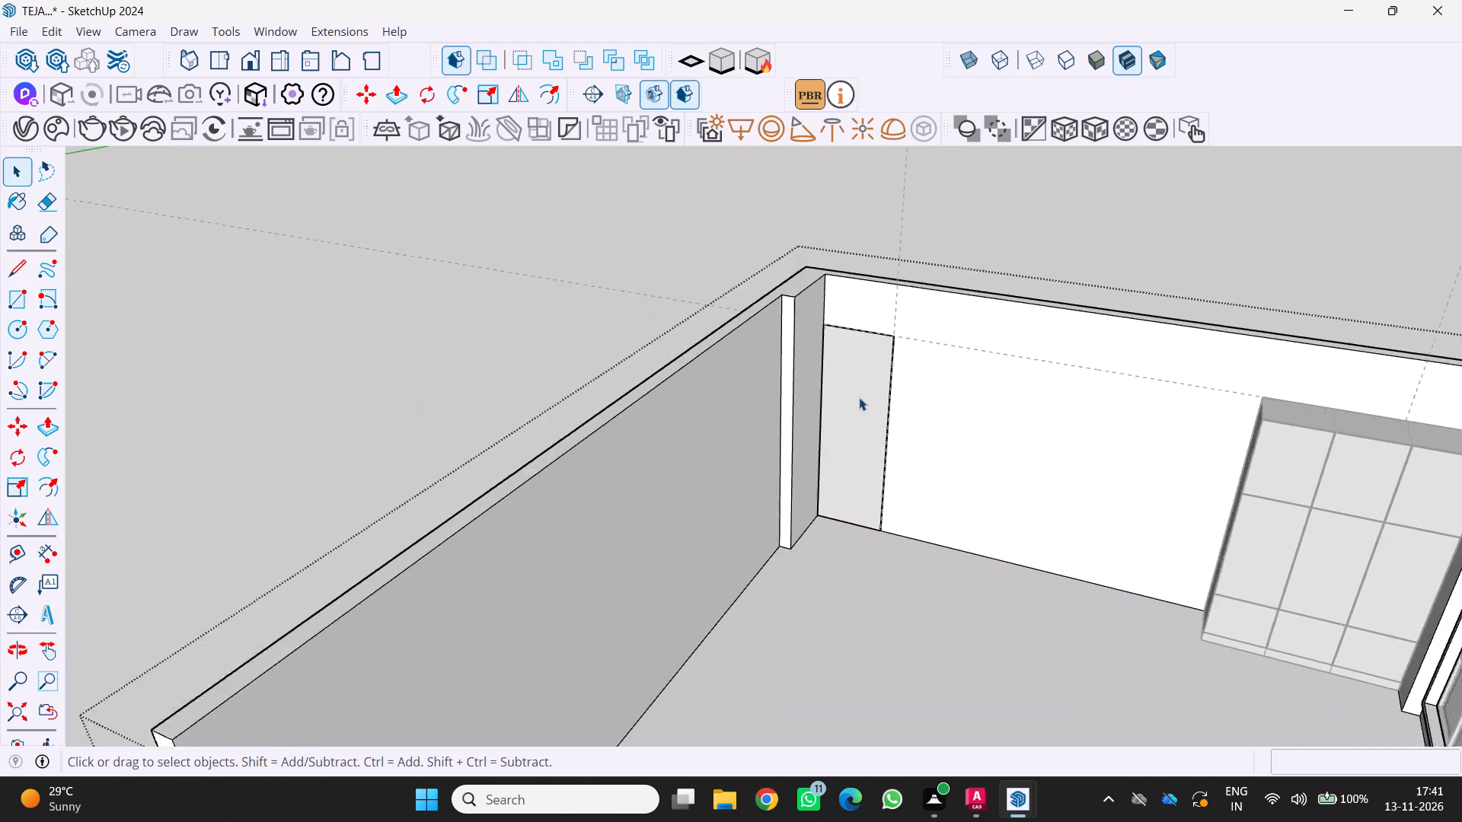
scroll(859, 397, down, 2)
key(space)
click(861, 412)
triple_click(856, 412)
click(849, 412)
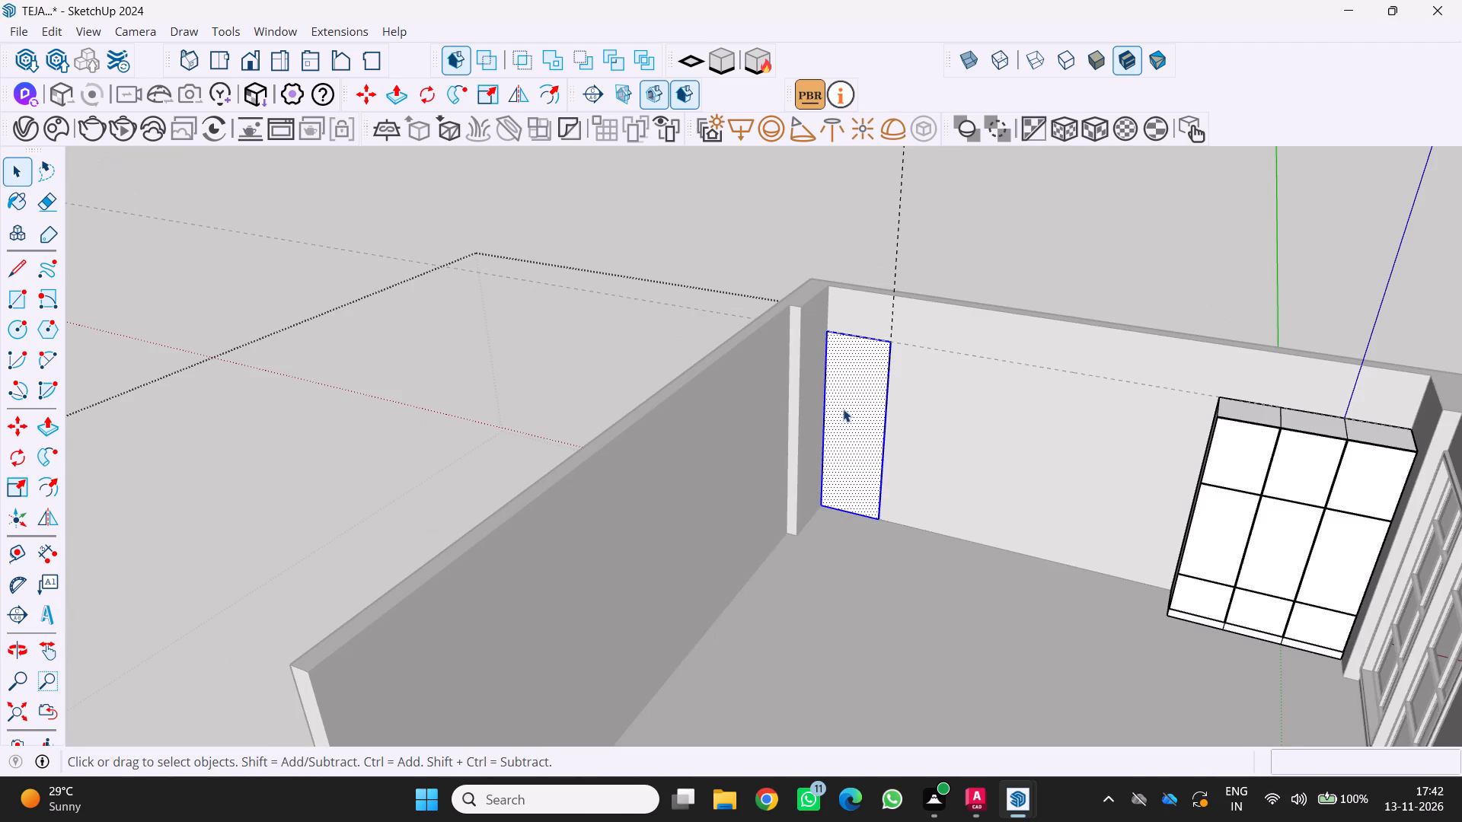
Push/Pull the narrow rectangle's face out from the back wall by 60 cm.
key(p)
click(848, 403)
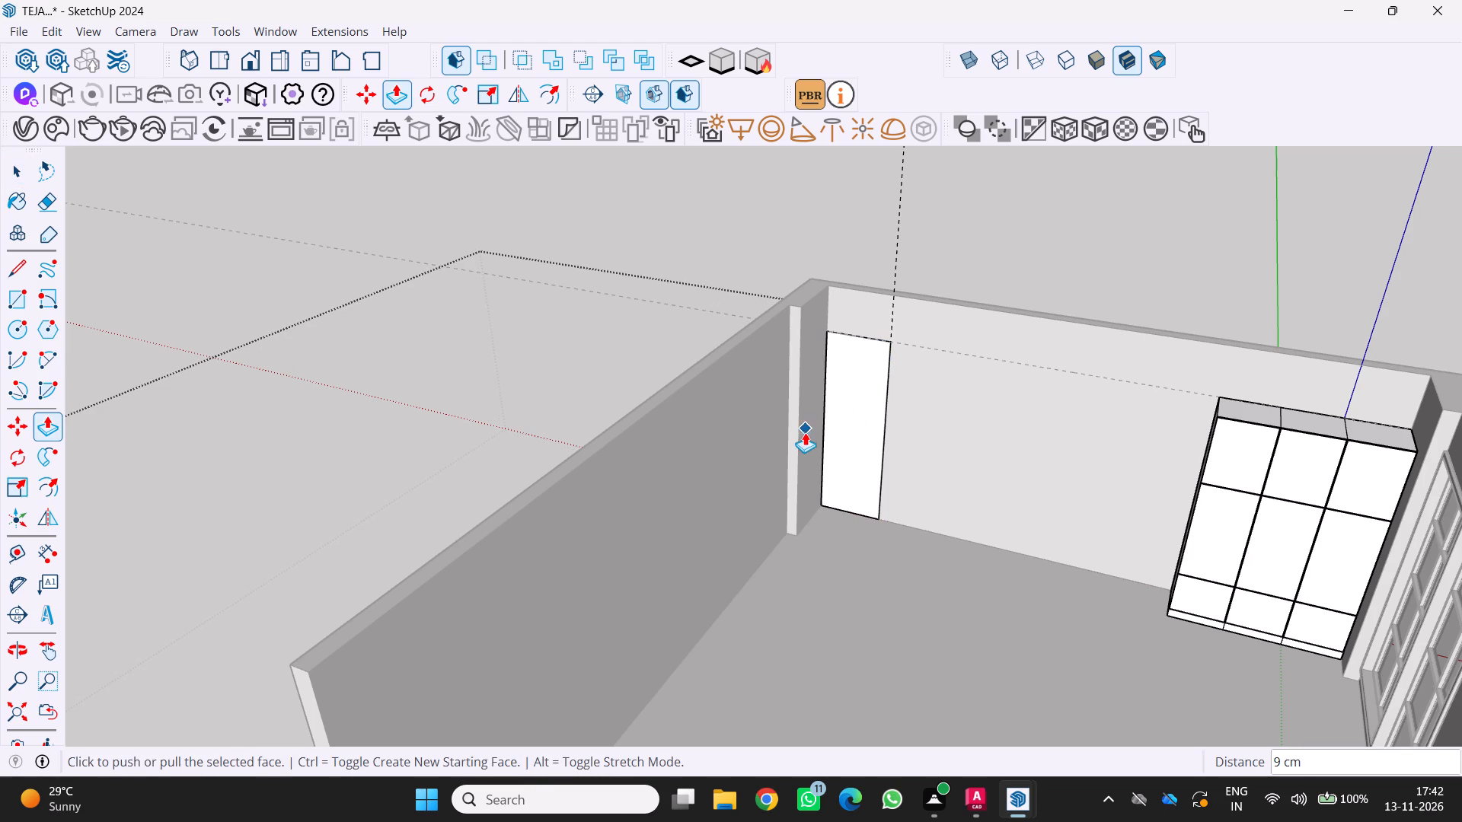
click(850, 419)
key(grave)
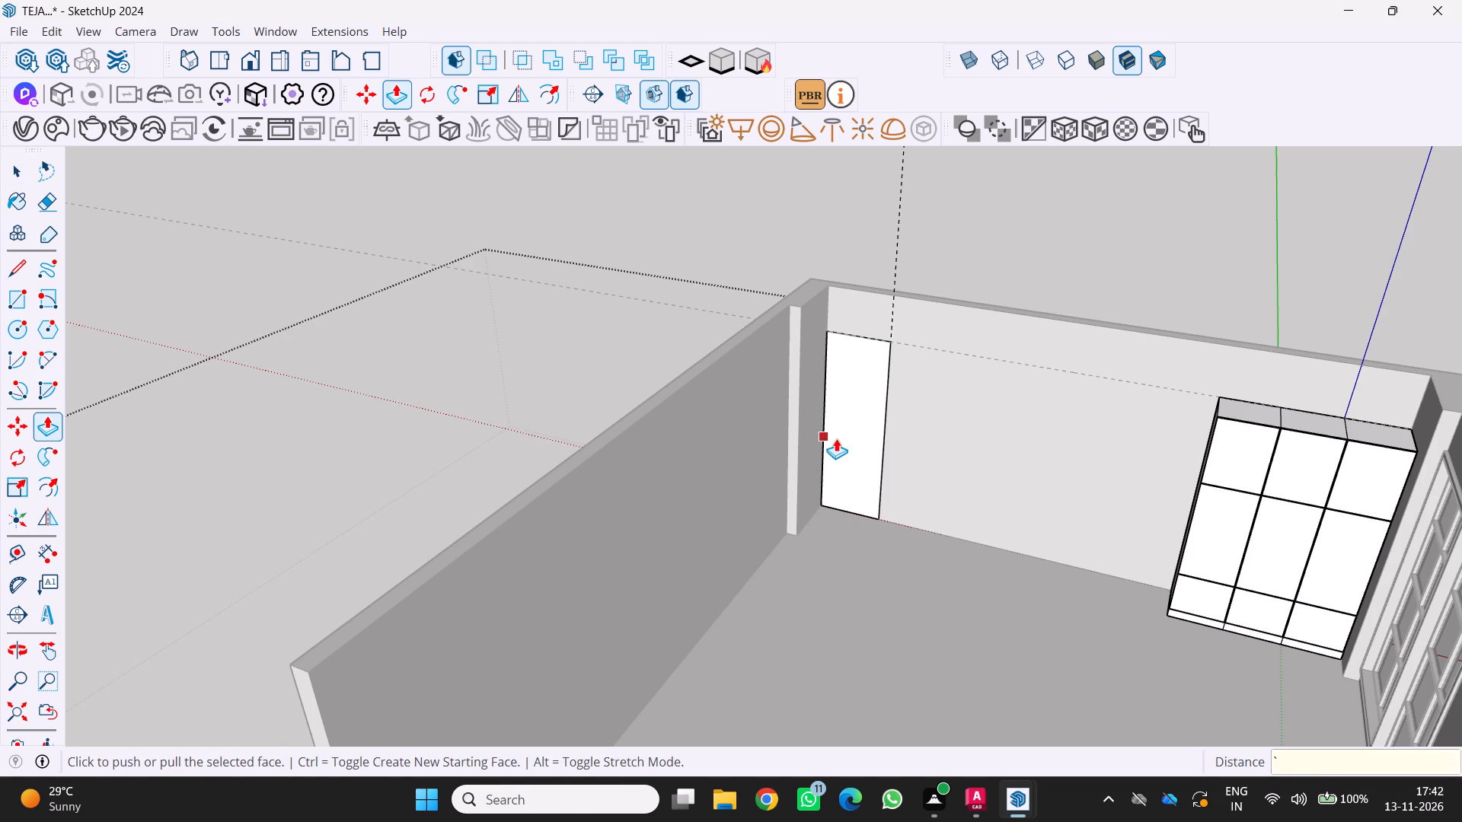
key(Escape)
key(grave)
key(Escape)
key(Escape)
key(Escape)
click(854, 442)
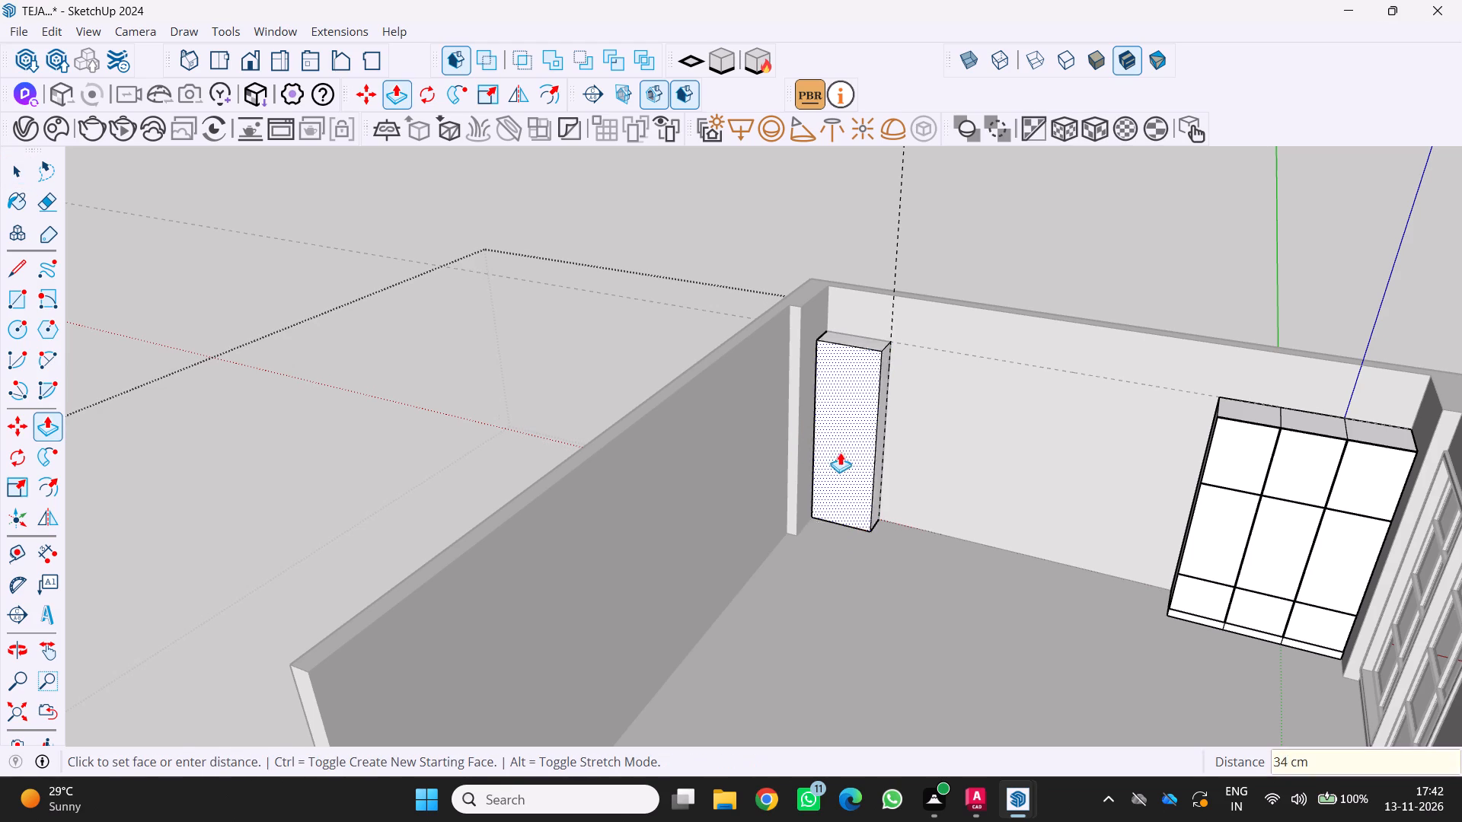
key(6)
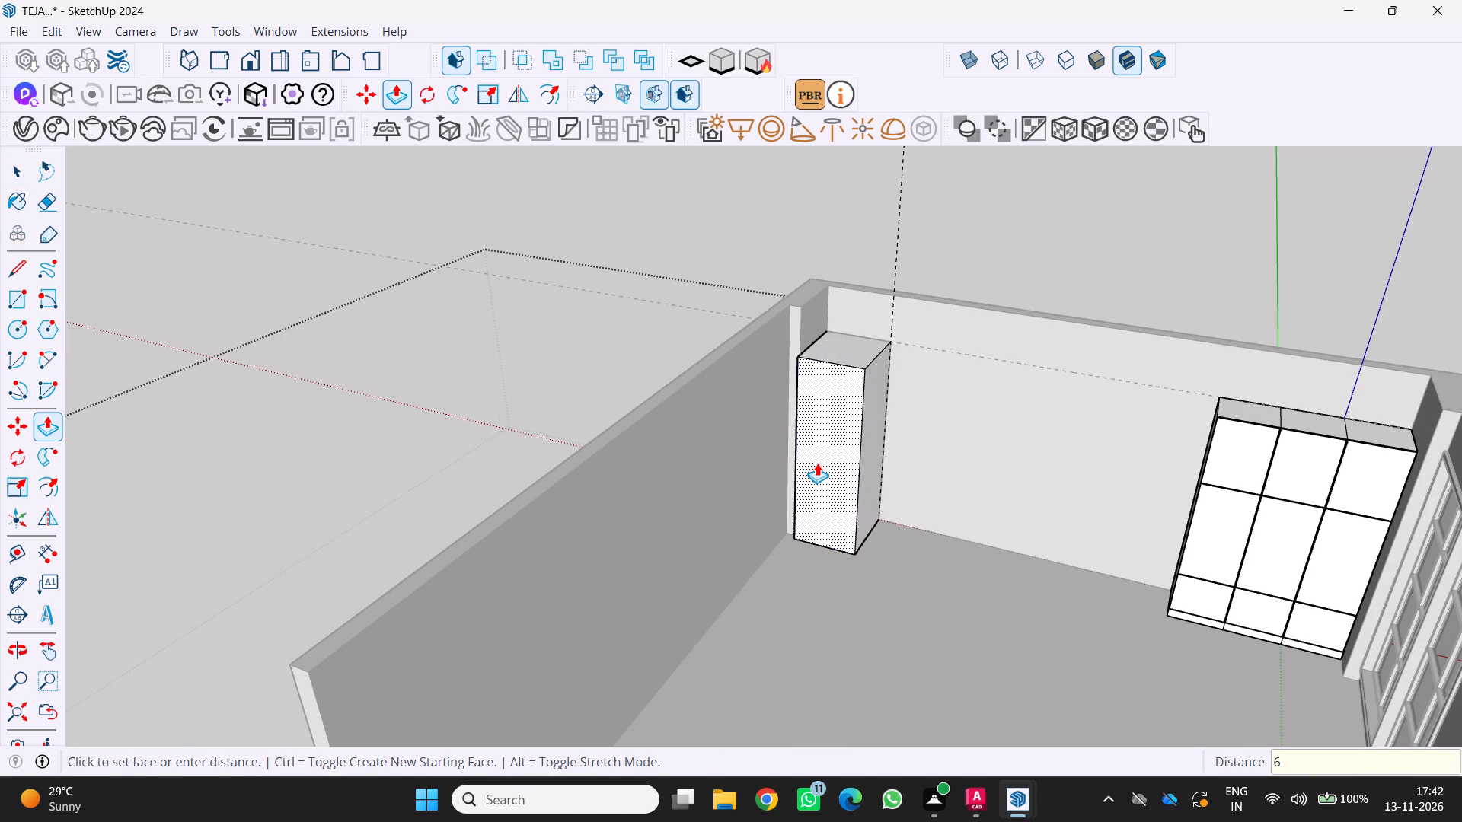
key(0)
key(Return)
Offset the outline of the narrow cabinet's front face inward by 3 cm.
middle_drag(841, 464, 928, 340)
middle_click(928, 340)
scroll(904, 327, down, 5)
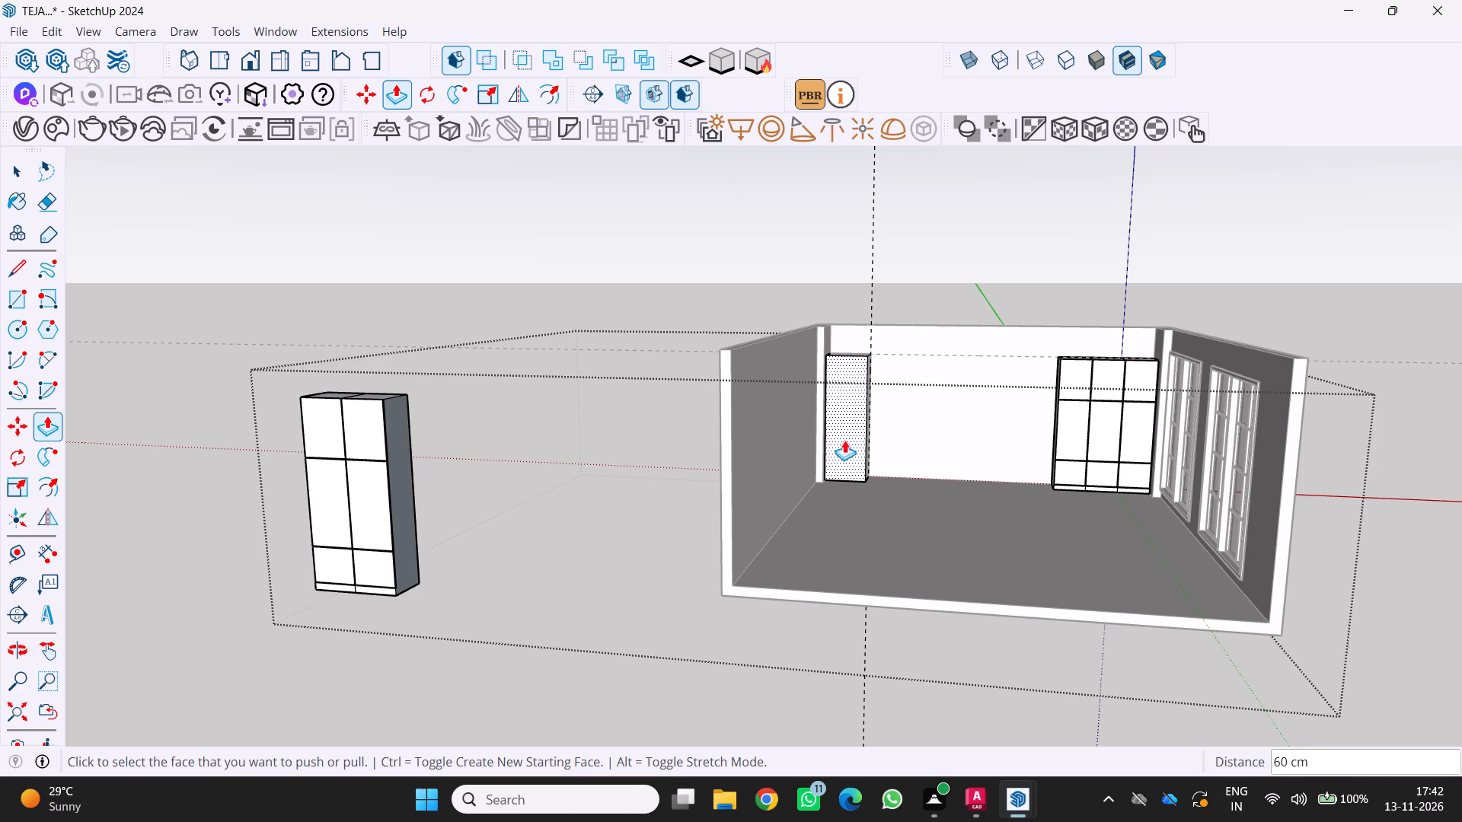
scroll(852, 443, up, 1)
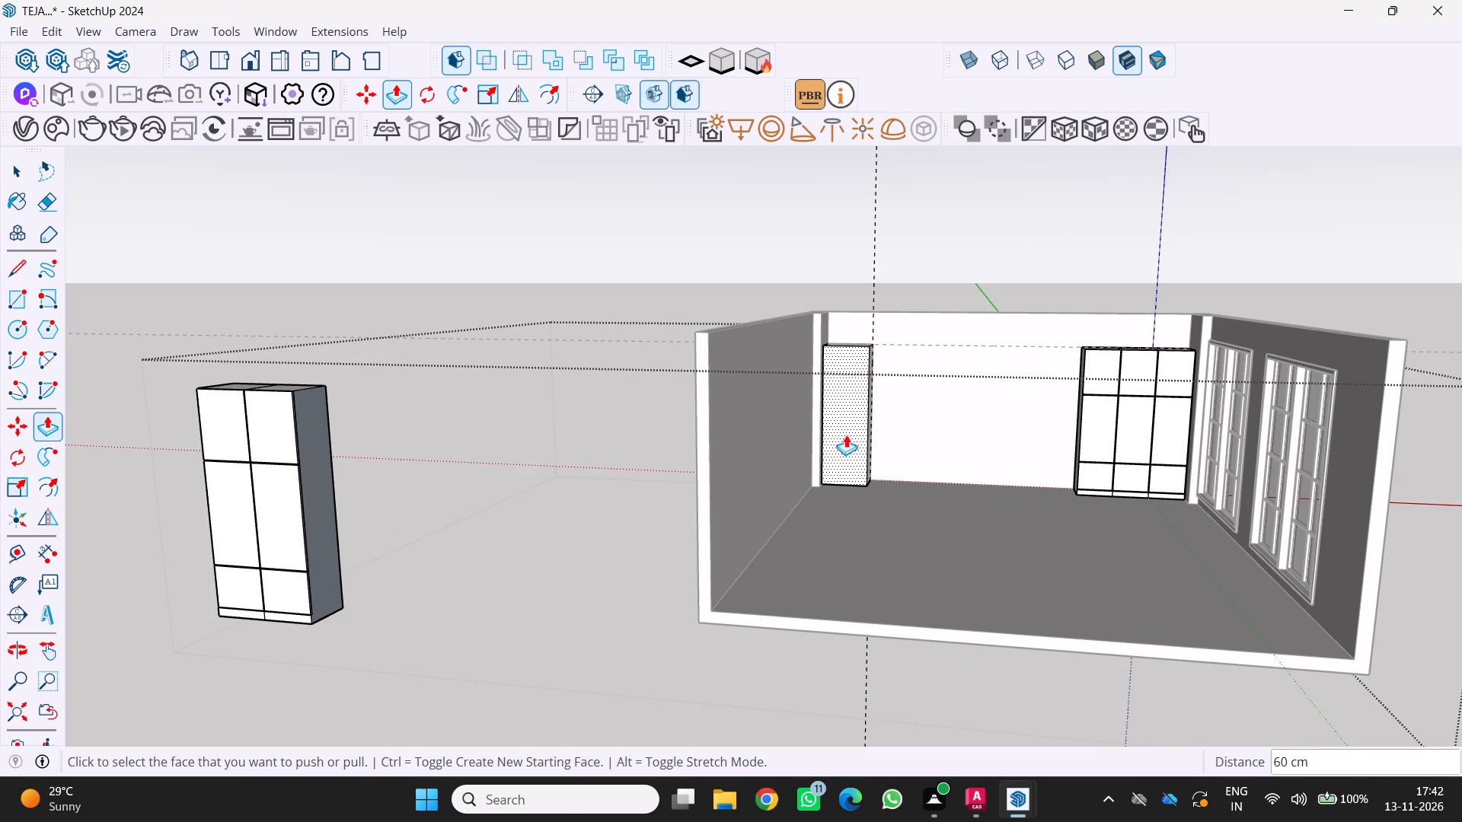
middle_drag(874, 447, 848, 470)
middle_click(848, 470)
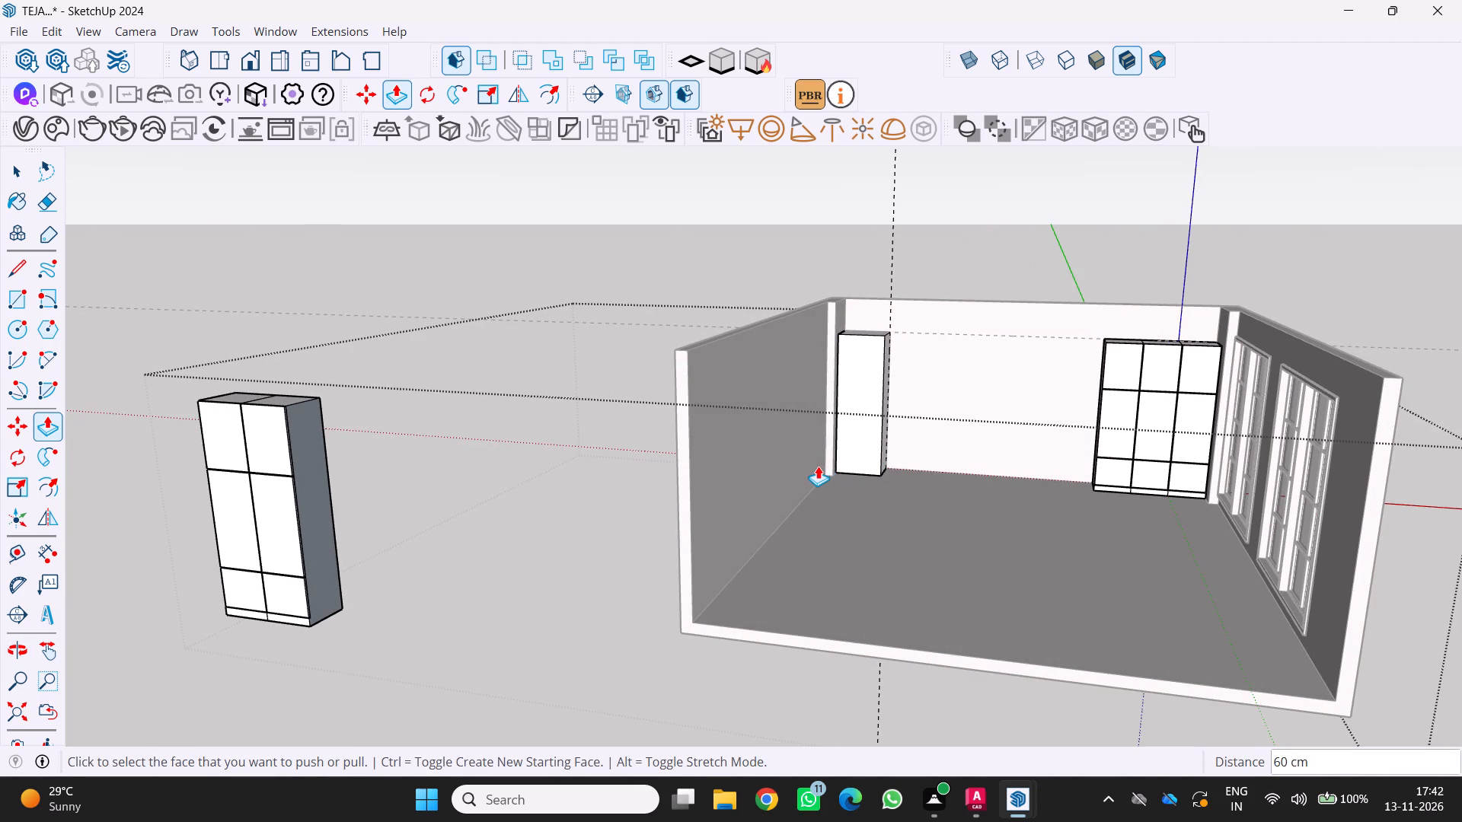
scroll(863, 441, up, 3)
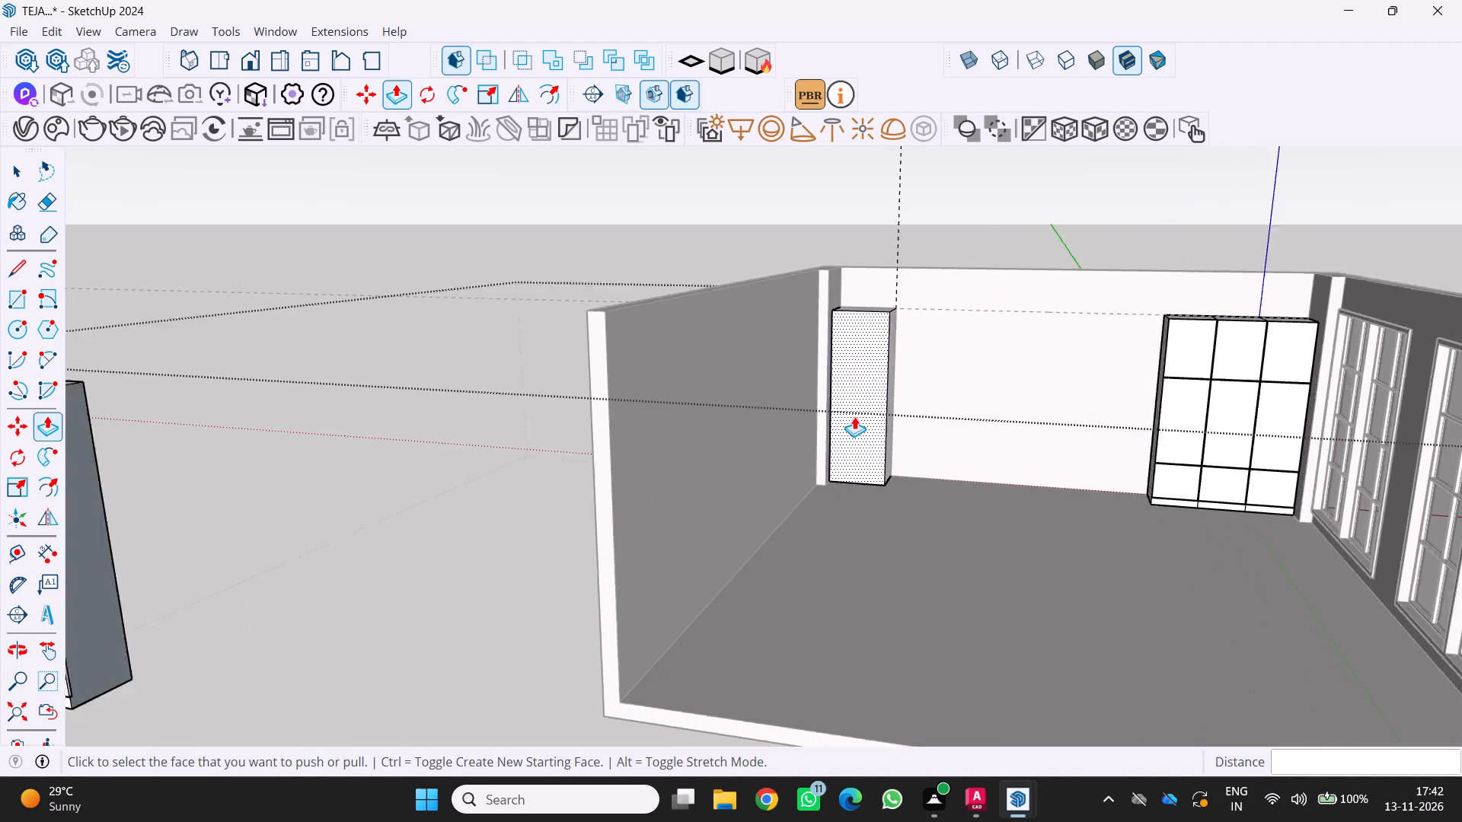
key(f)
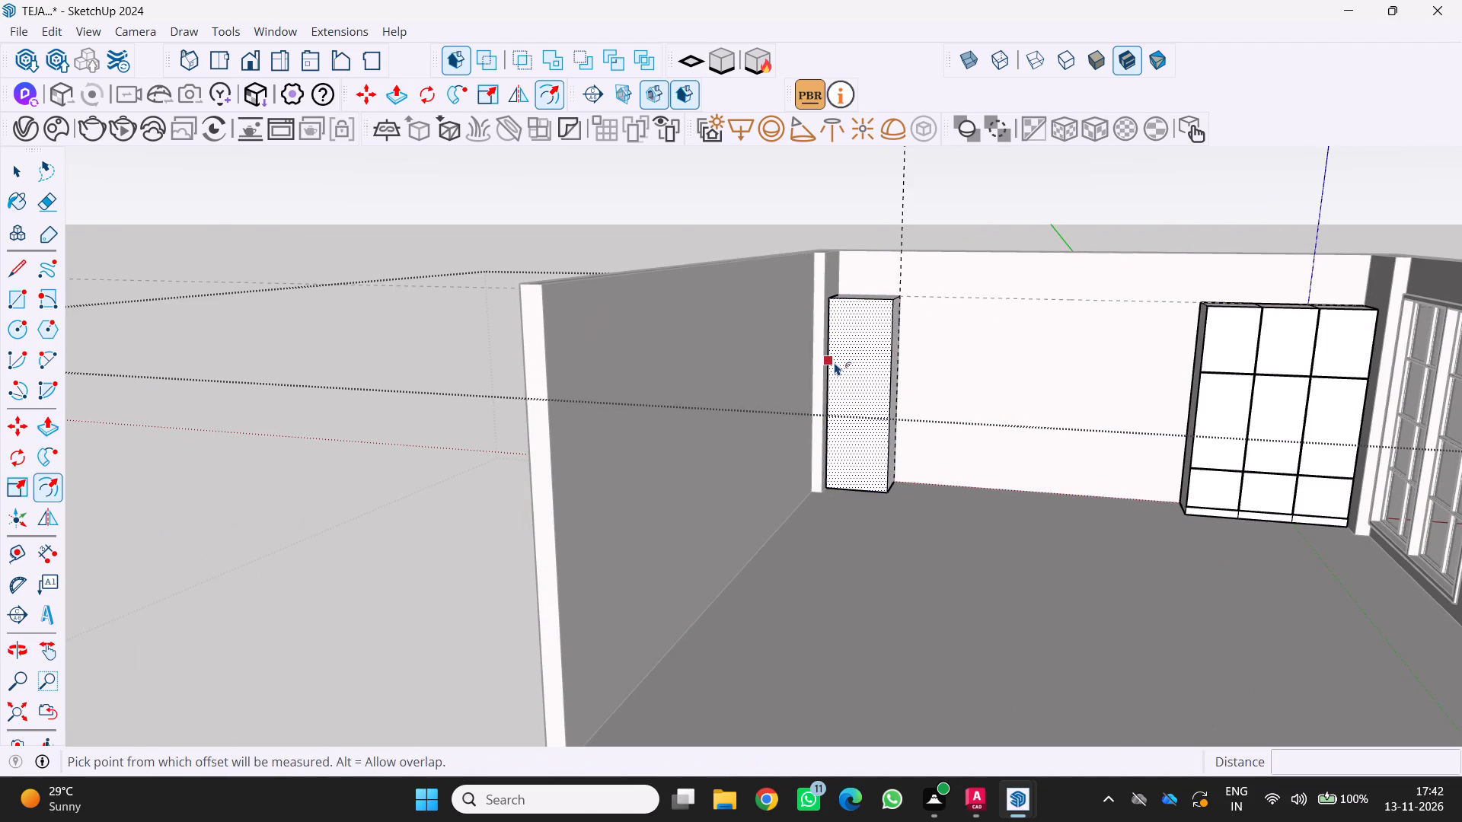
click(833, 358)
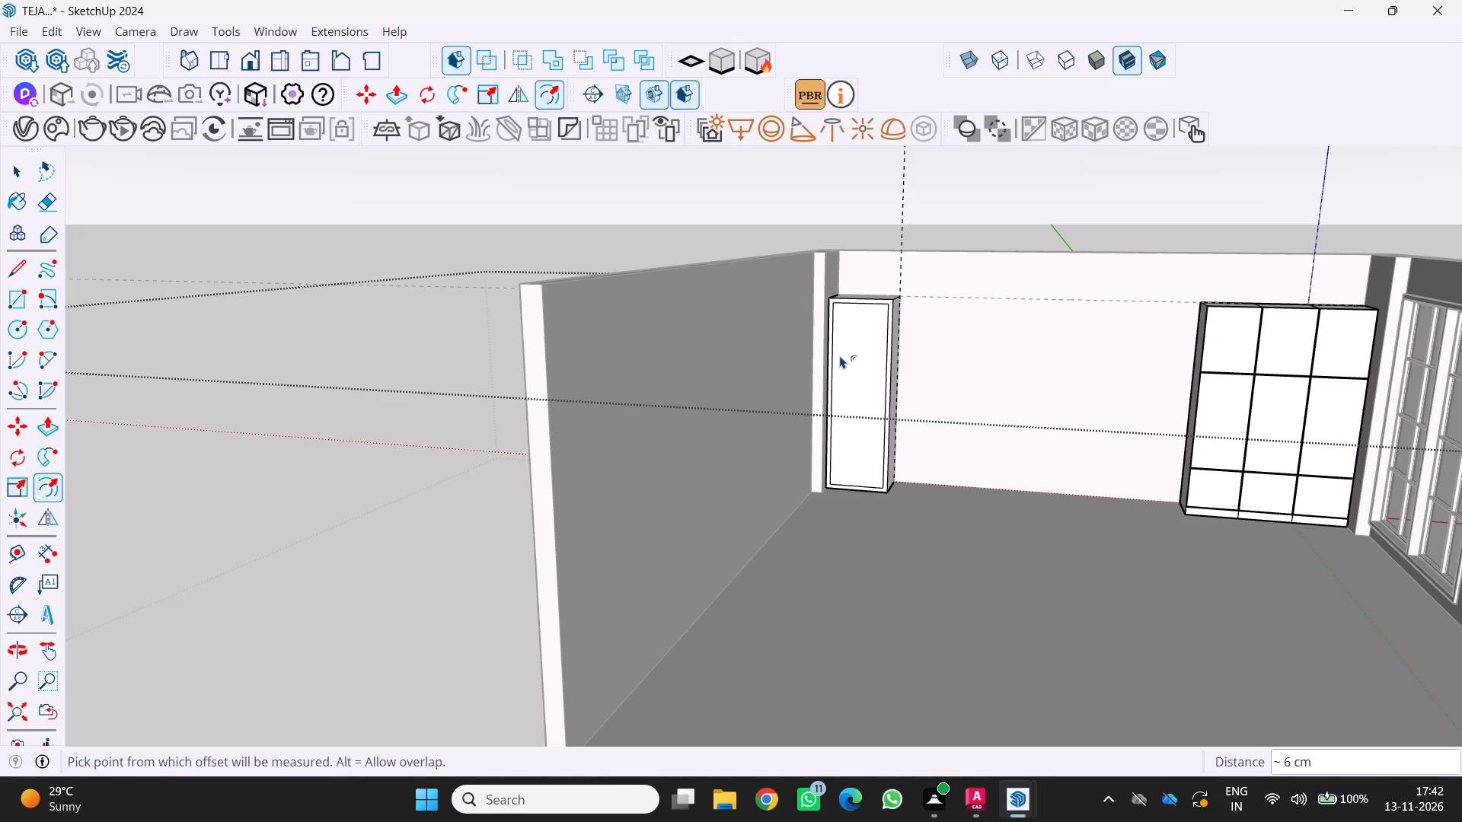
key(3)
key(Return)
scroll(871, 352, up, 5)
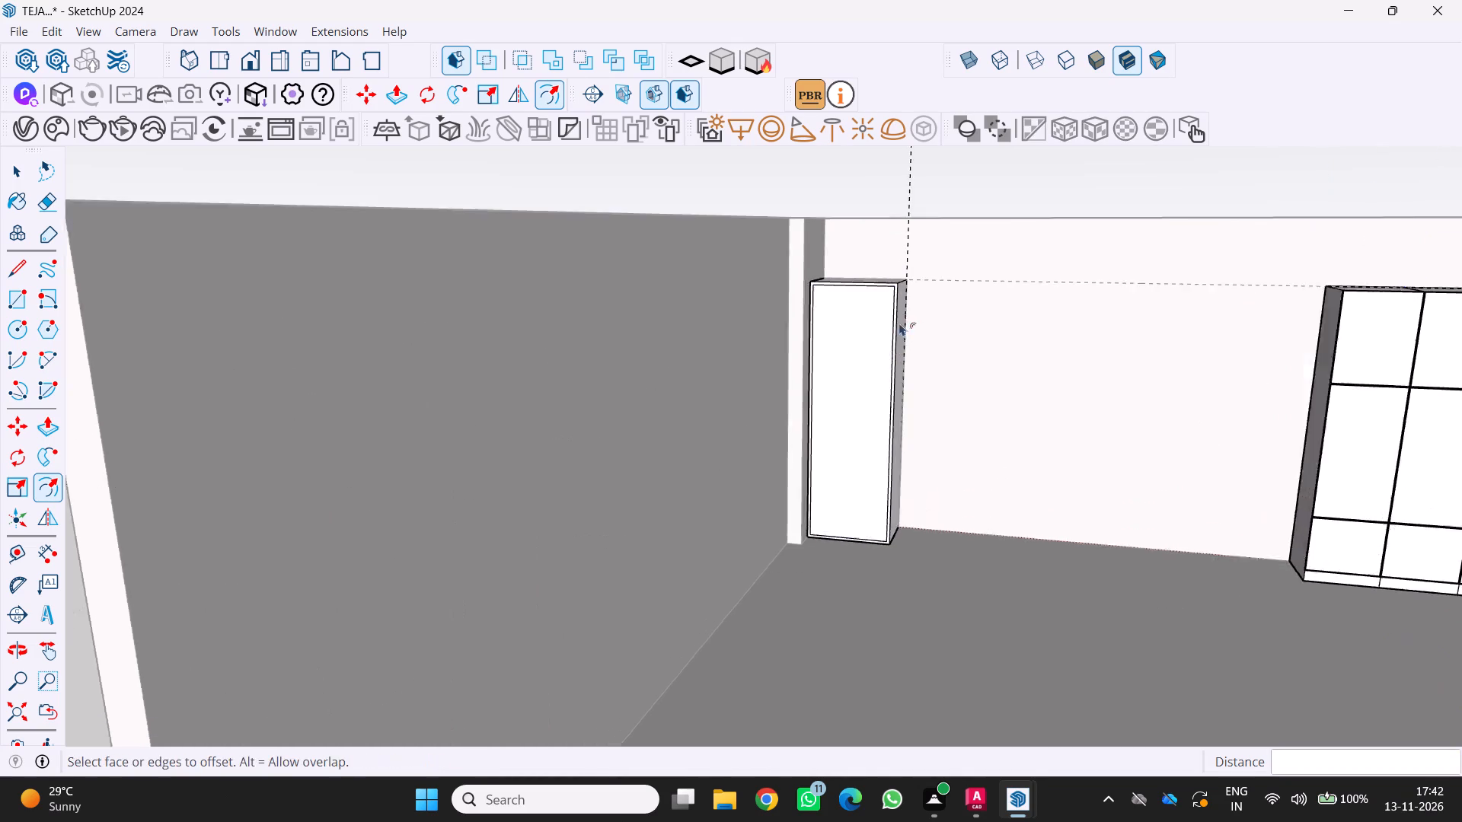
scroll(899, 323, up, 7)
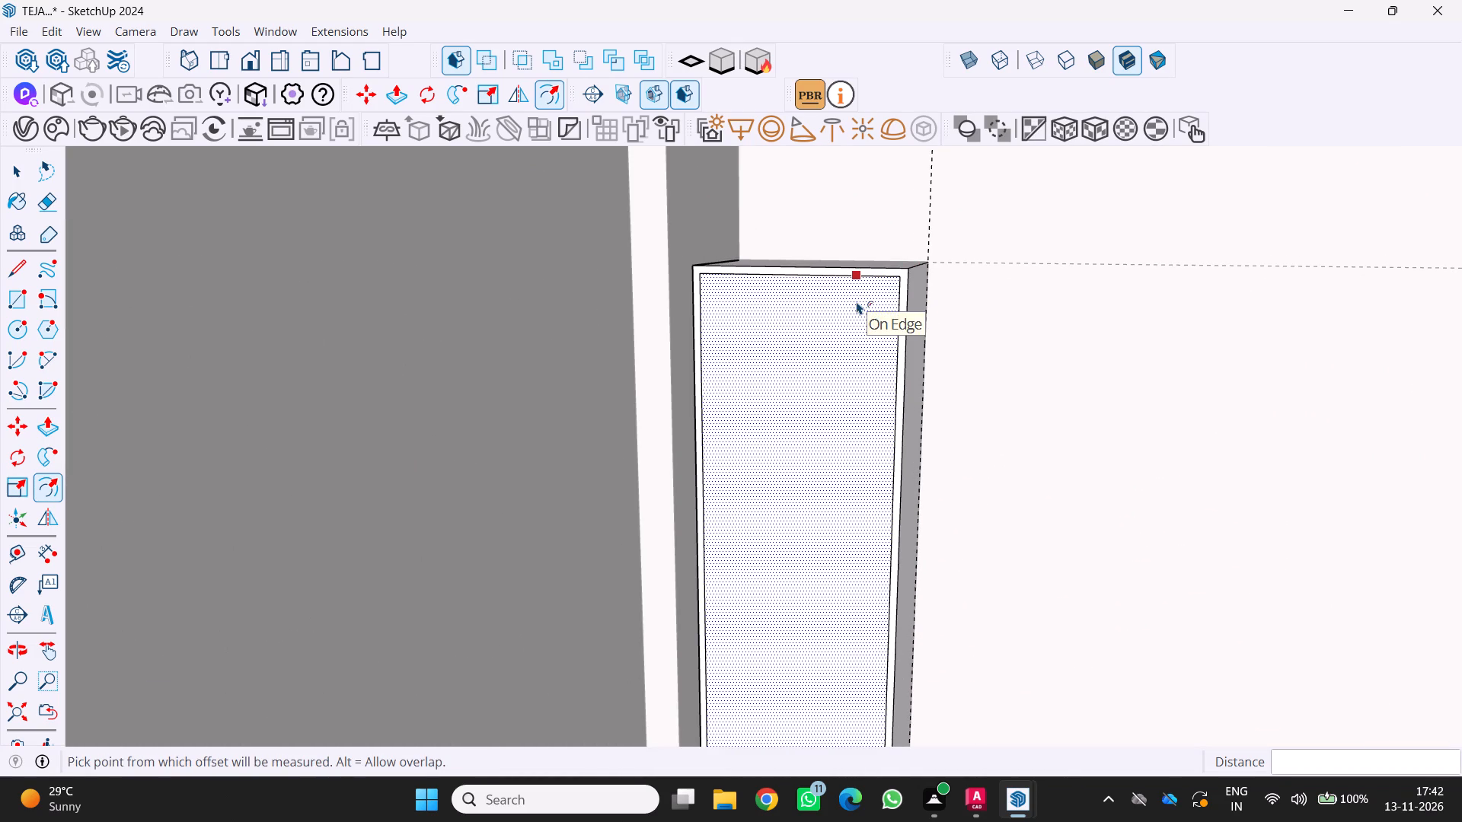
Place a horizontal guide 40 cm below the narrow cabinet's top front edge and a second guide 3 cm below it.
scroll(875, 311, down, 3)
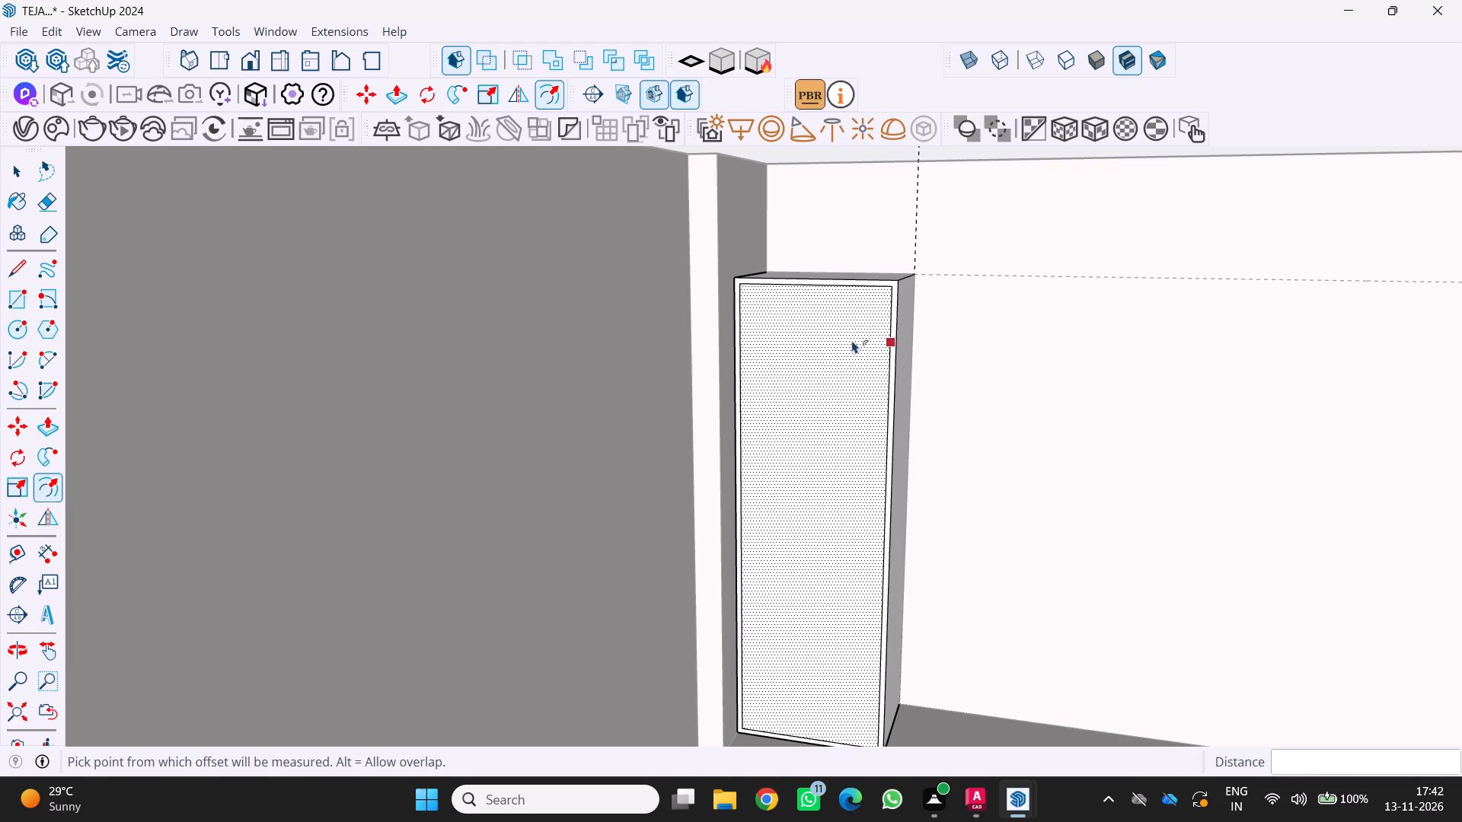
scroll(869, 330, up, 1)
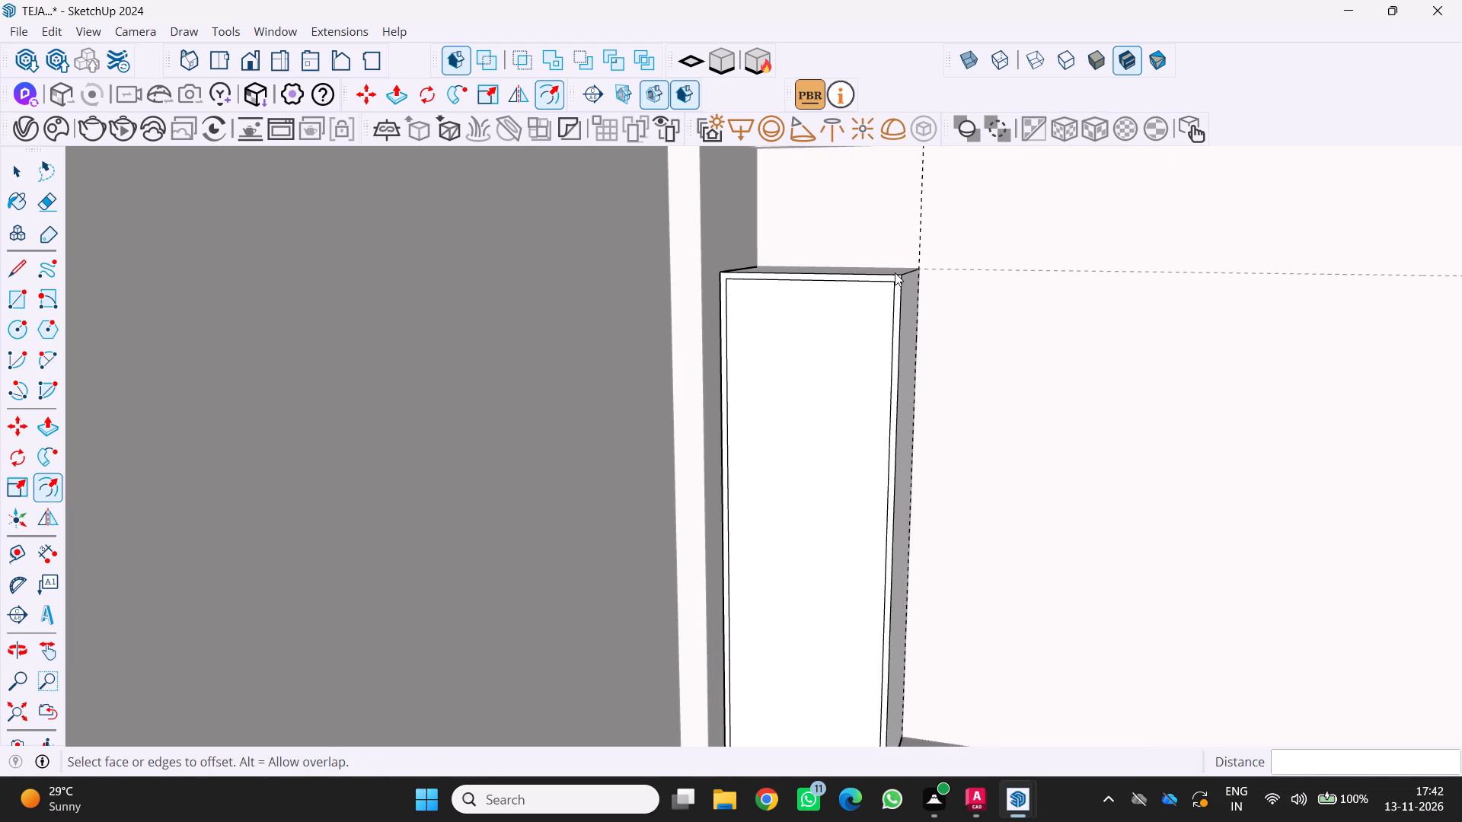
key(t)
scroll(893, 280, up, 2)
click(883, 271)
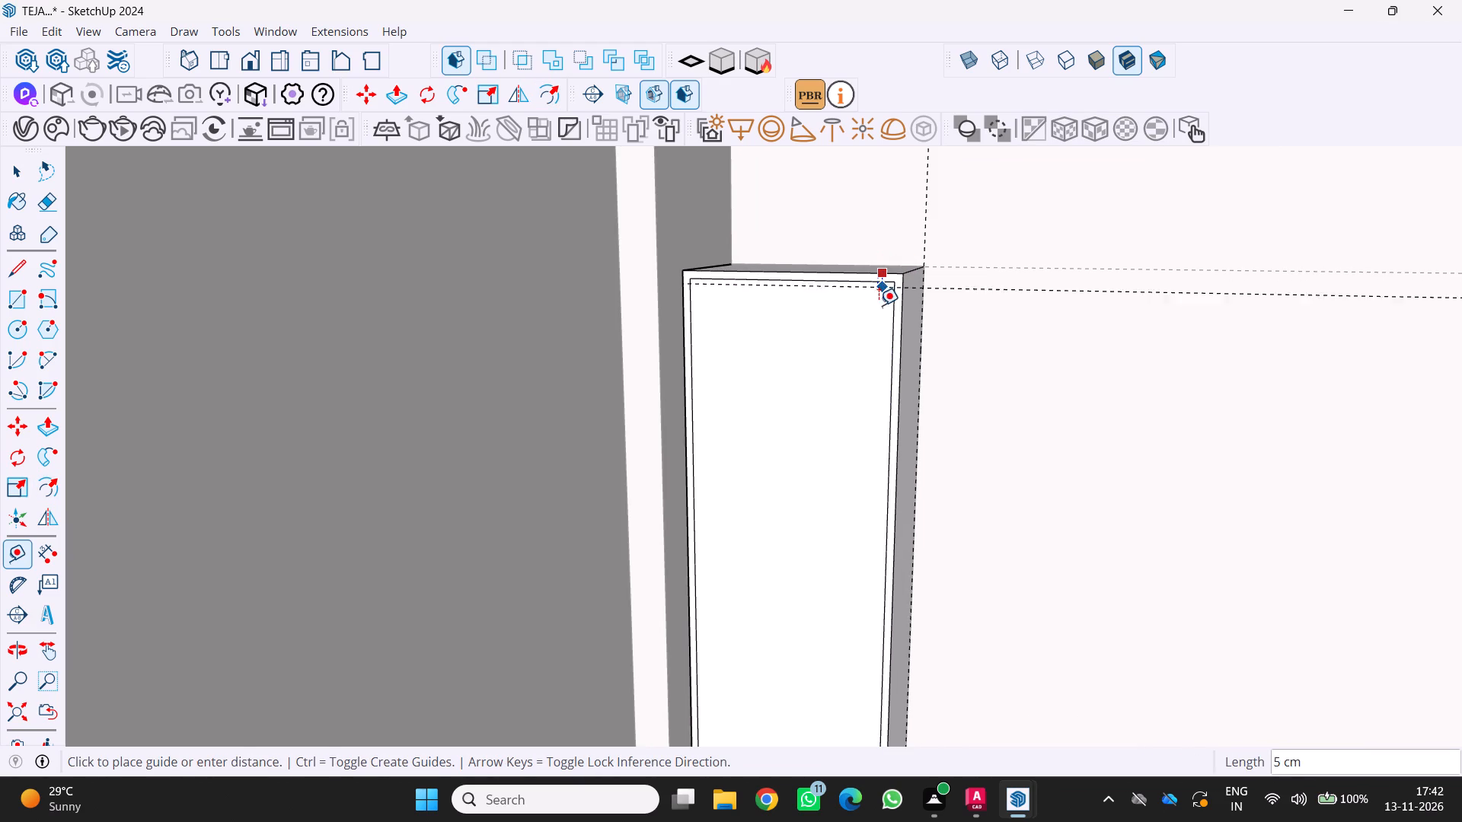
text(40)
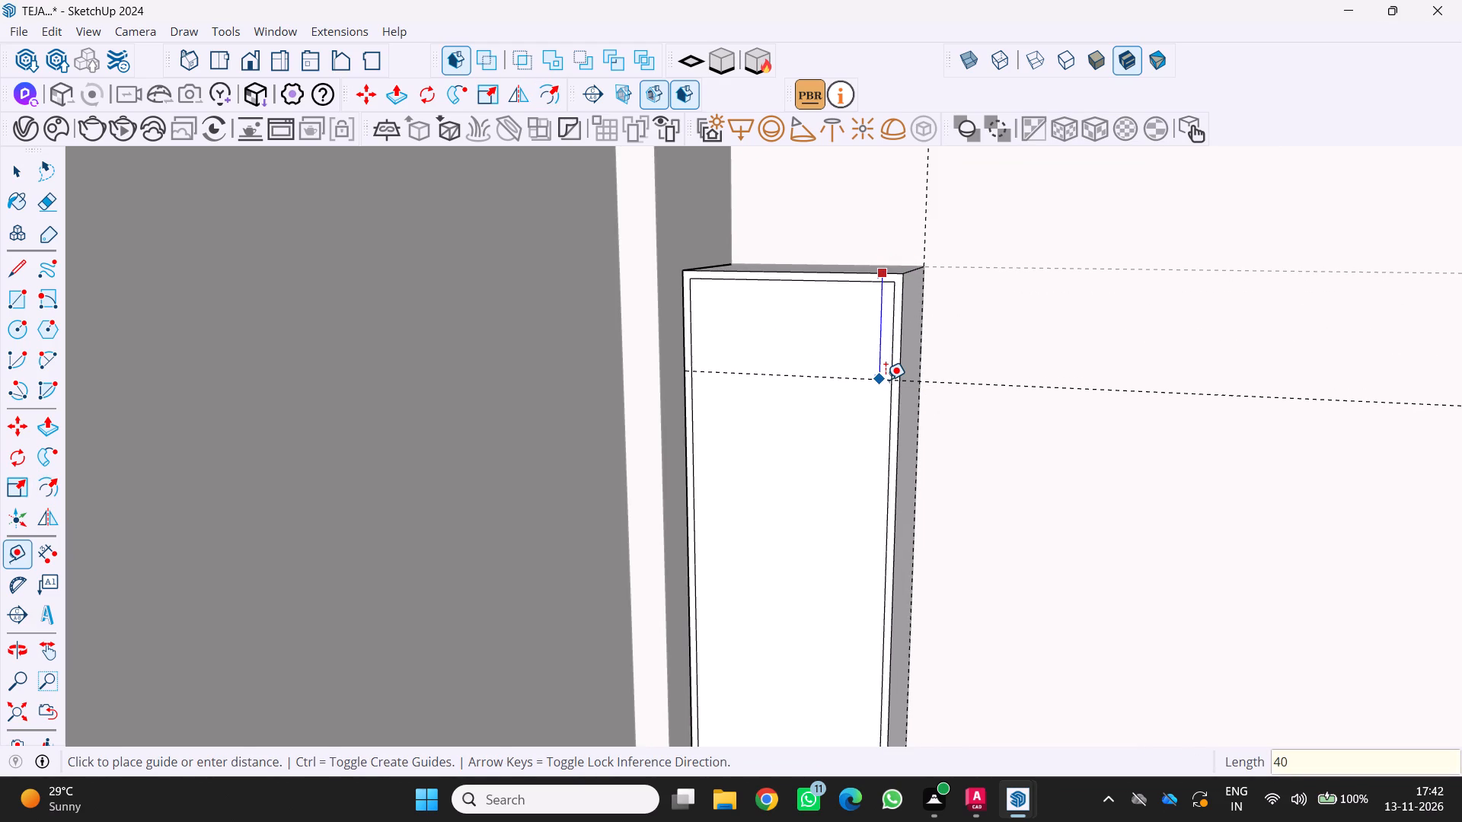
key(Return)
click(863, 385)
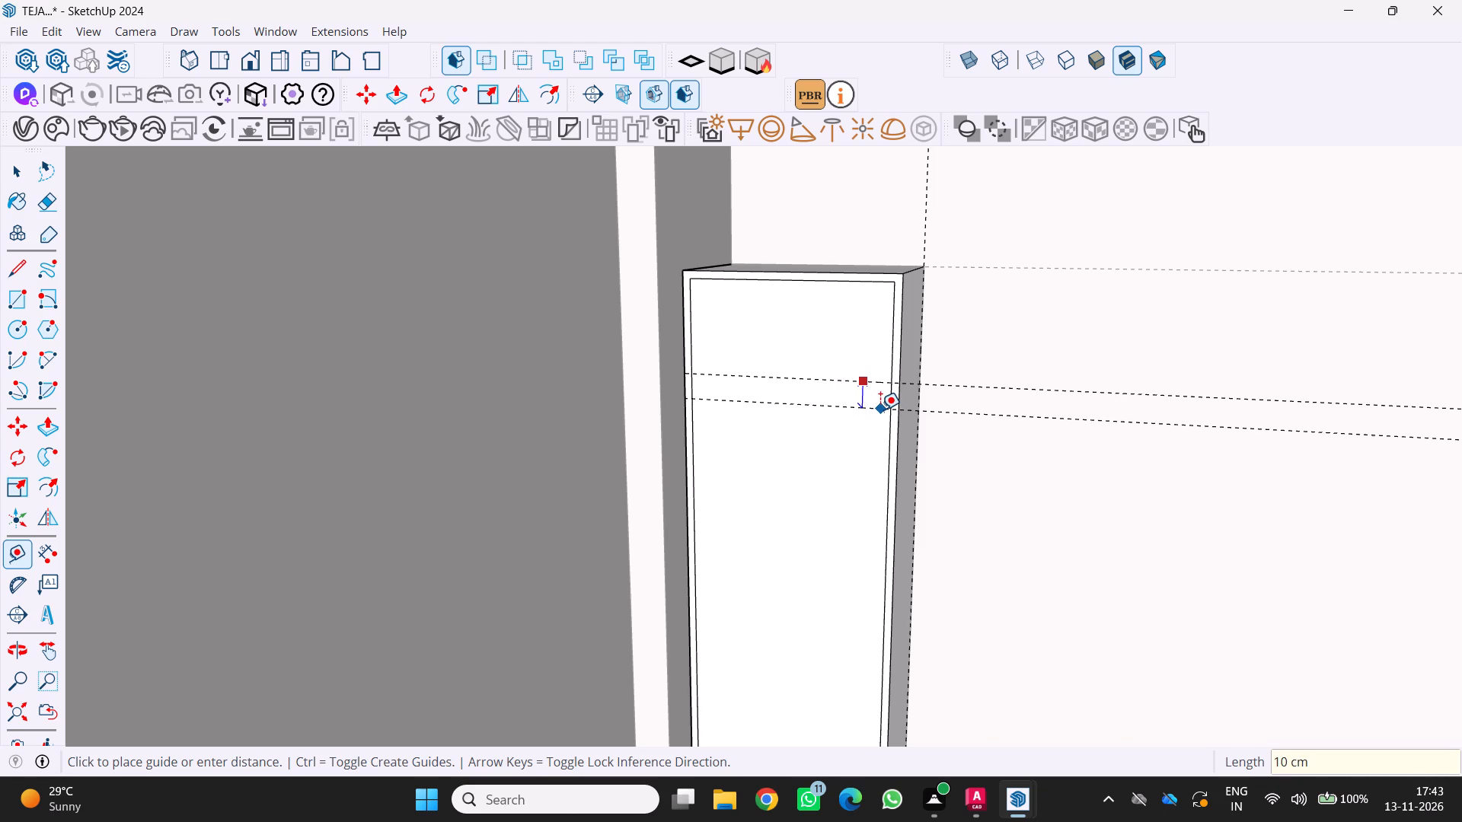
key(3)
key(Return)
middle_drag(807, 392, 825, 355)
scroll(816, 372, up, 1)
middle_click(825, 355)
scroll(724, 397, down, 3)
scroll(848, 393, down, 2)
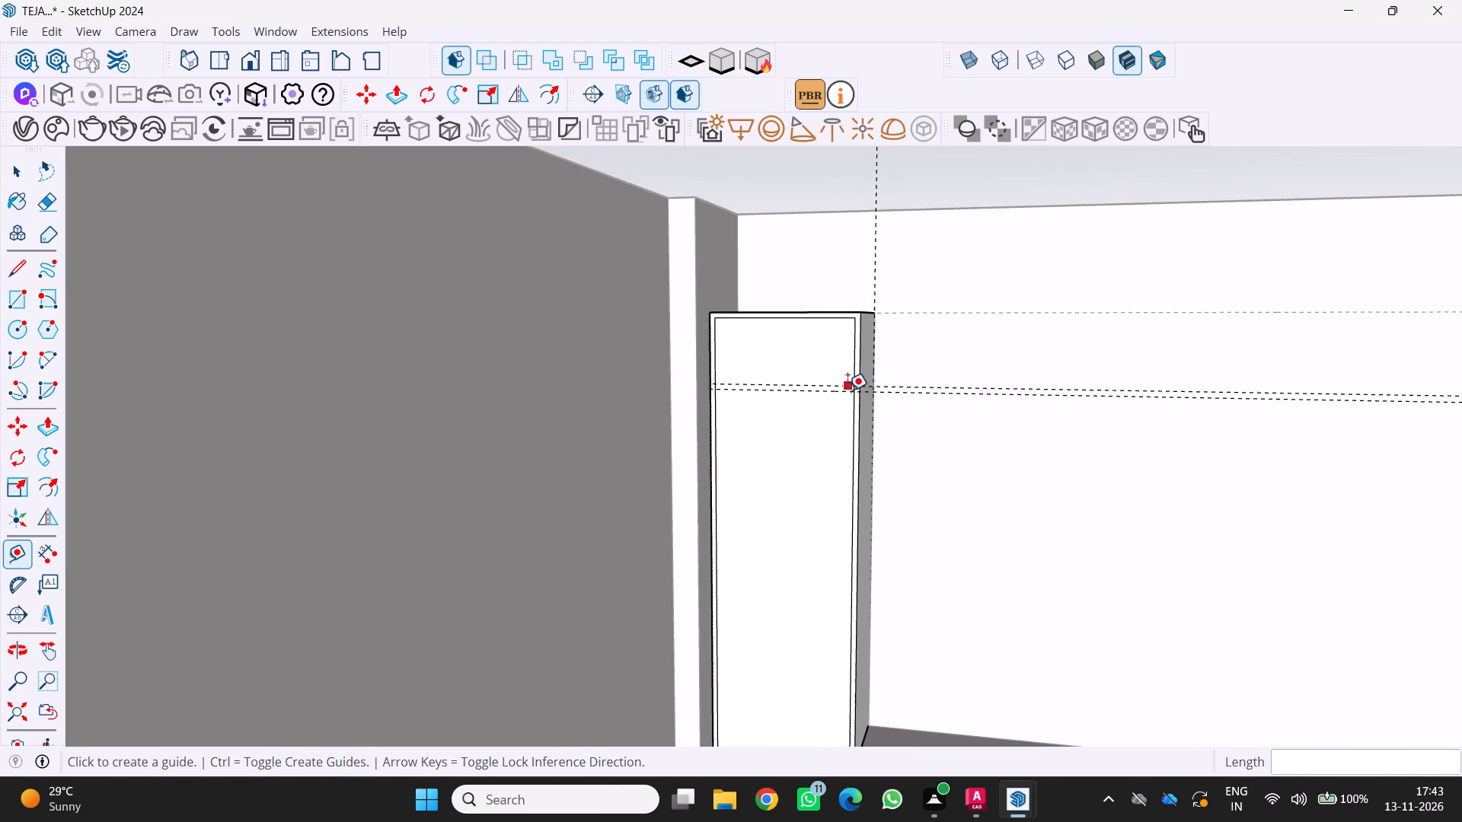
scroll(874, 390, down, 3)
scroll(923, 405, up, 4)
scroll(855, 397, up, 1)
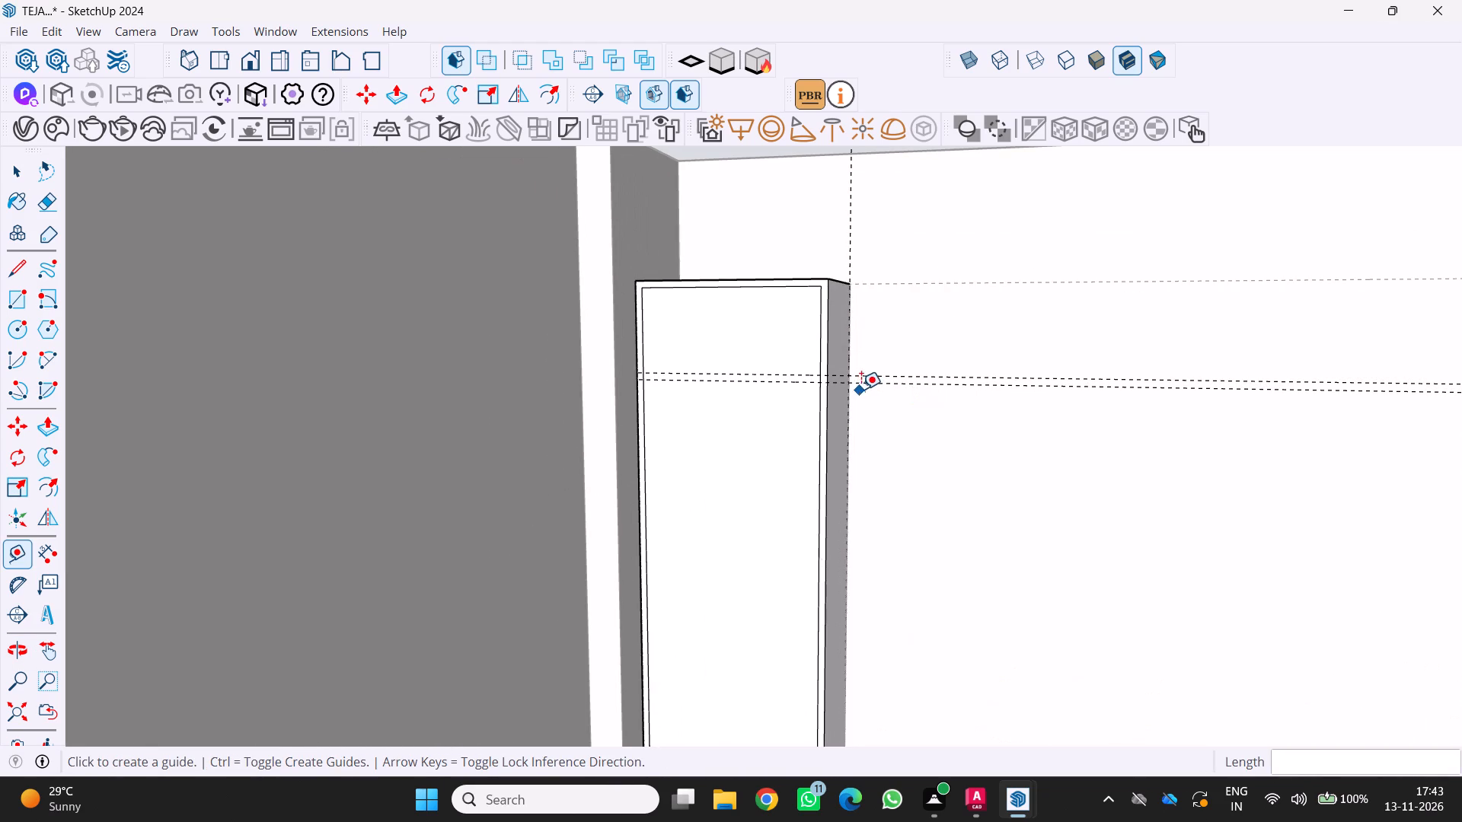
key(Escape)
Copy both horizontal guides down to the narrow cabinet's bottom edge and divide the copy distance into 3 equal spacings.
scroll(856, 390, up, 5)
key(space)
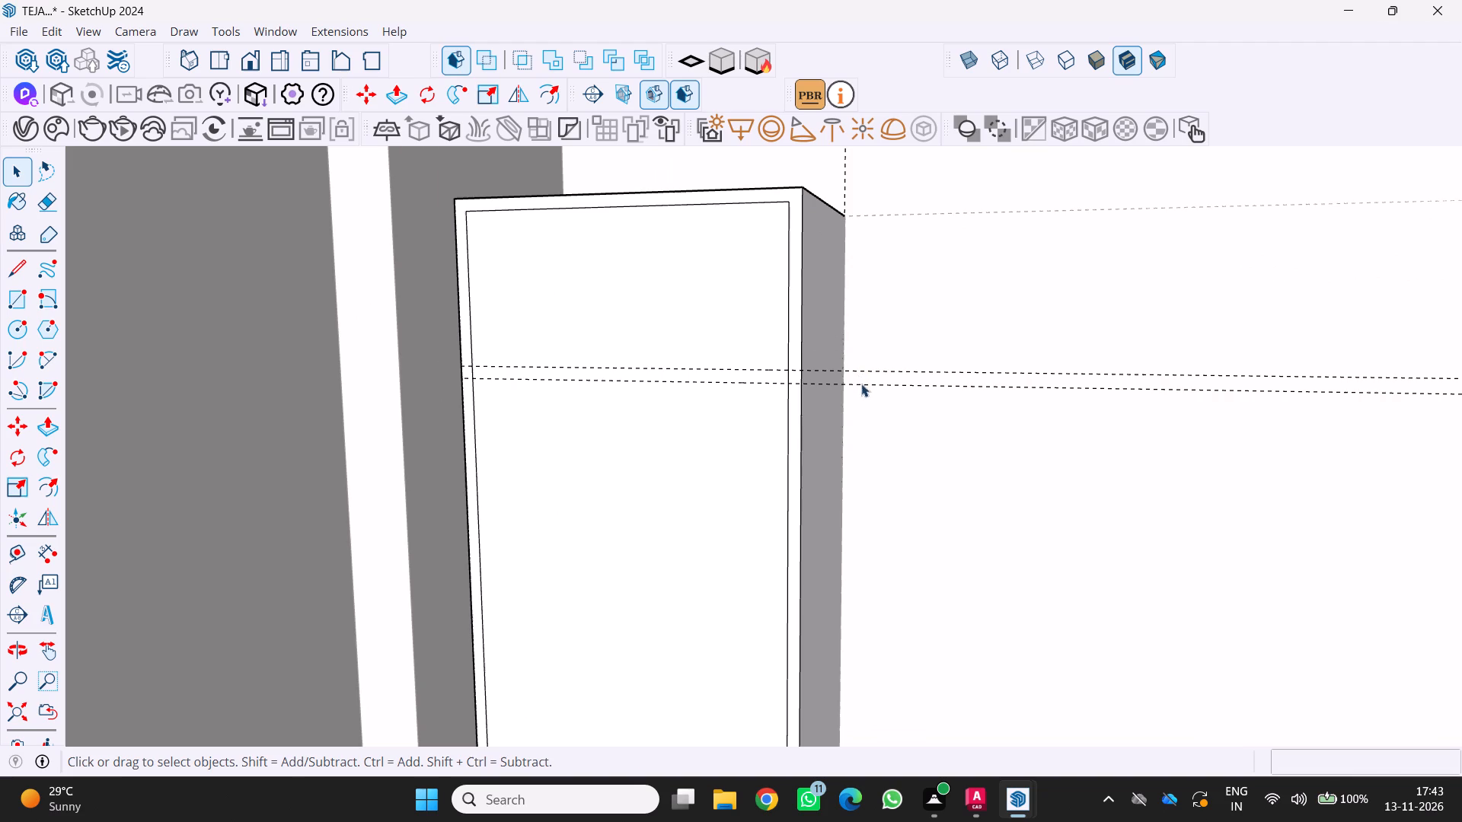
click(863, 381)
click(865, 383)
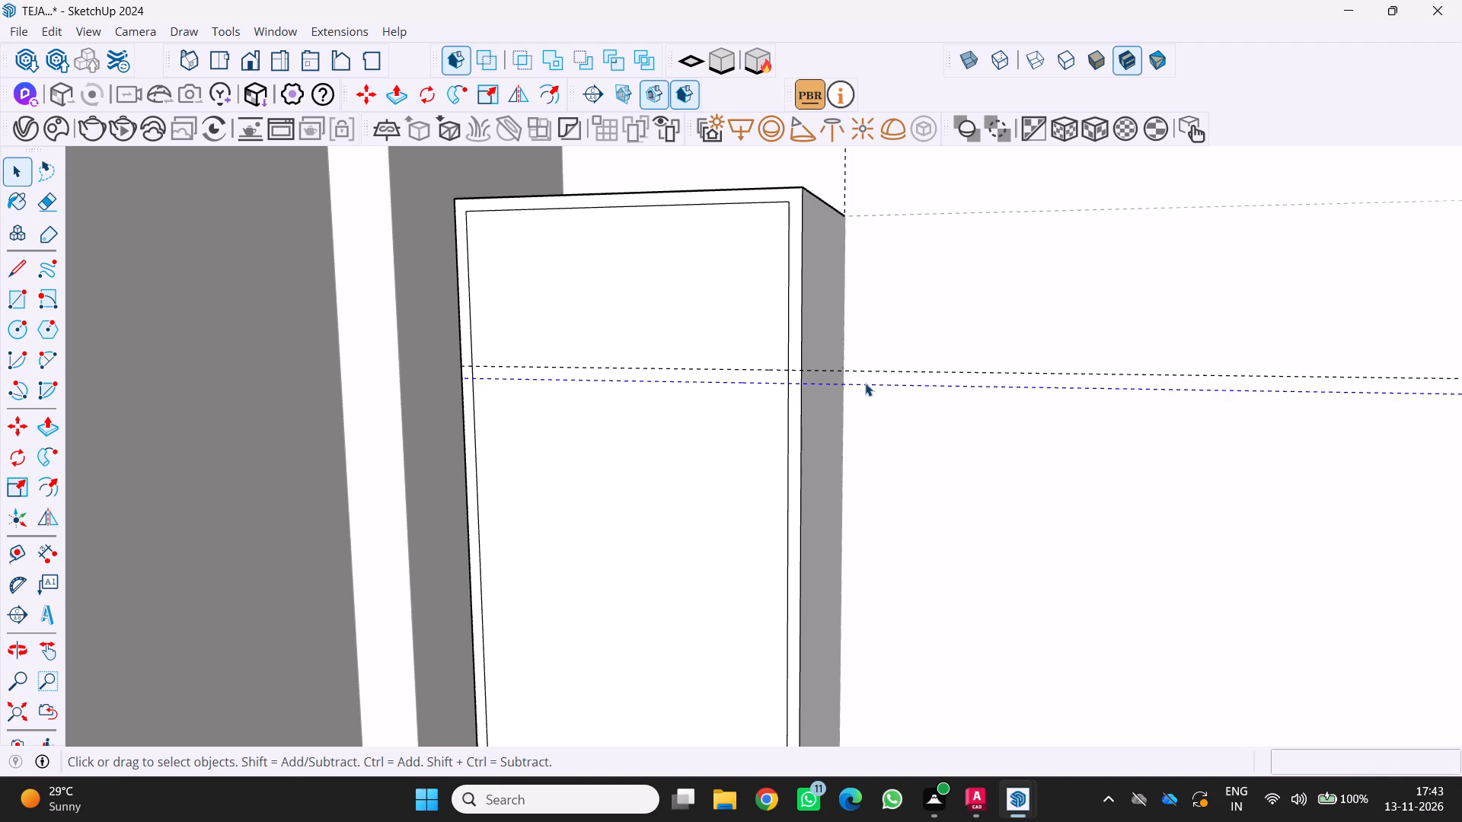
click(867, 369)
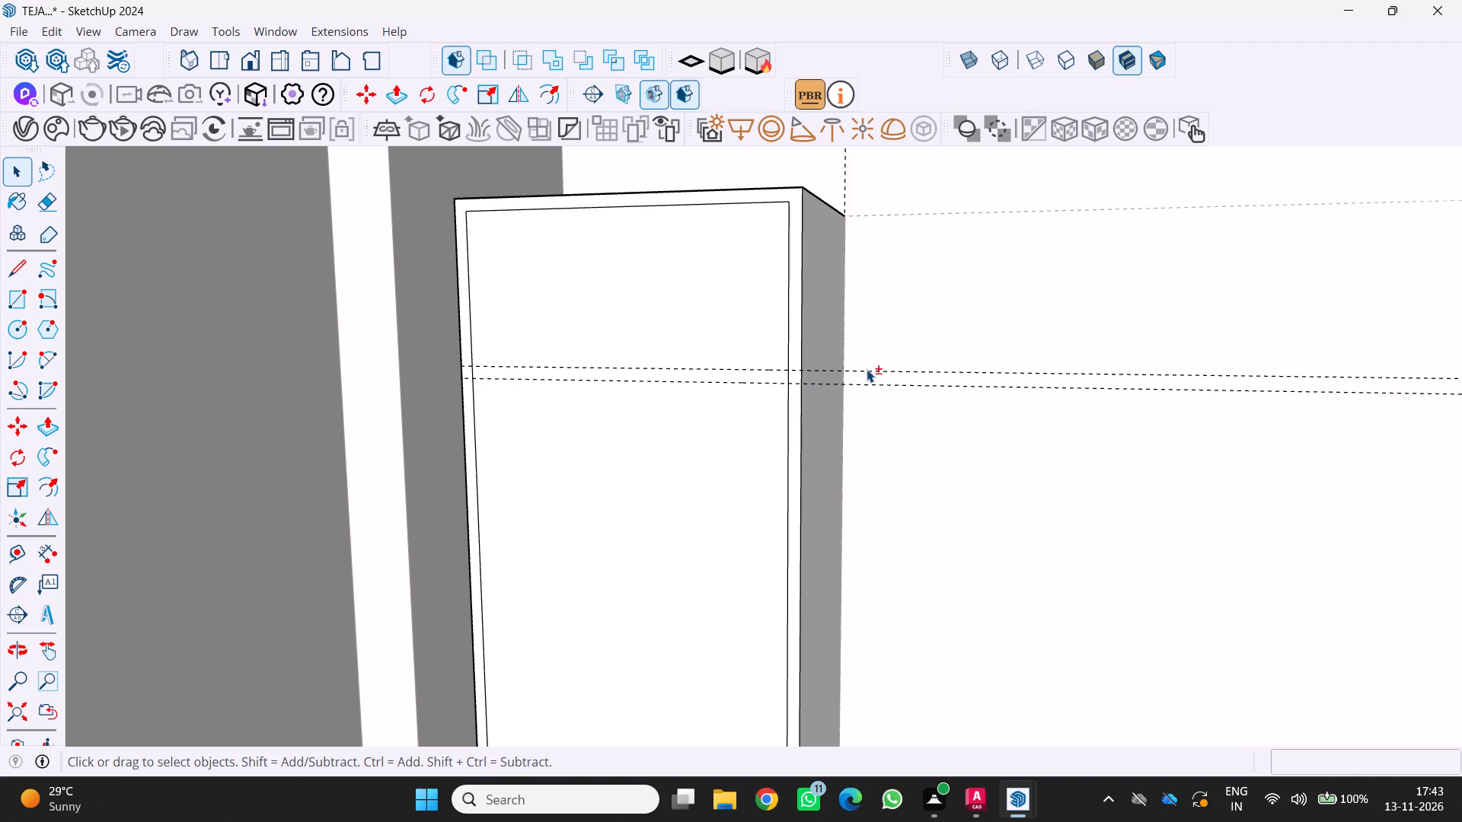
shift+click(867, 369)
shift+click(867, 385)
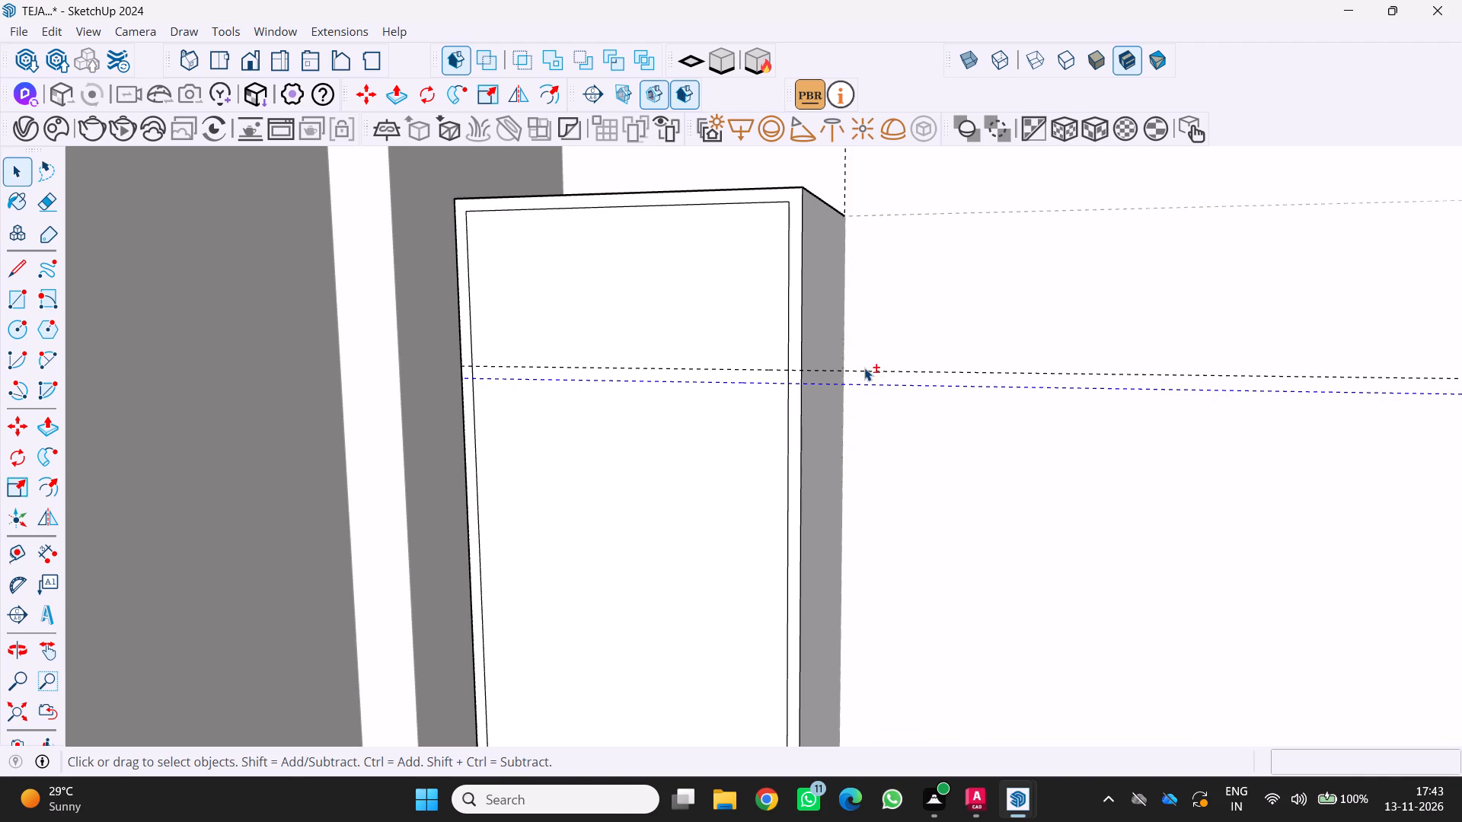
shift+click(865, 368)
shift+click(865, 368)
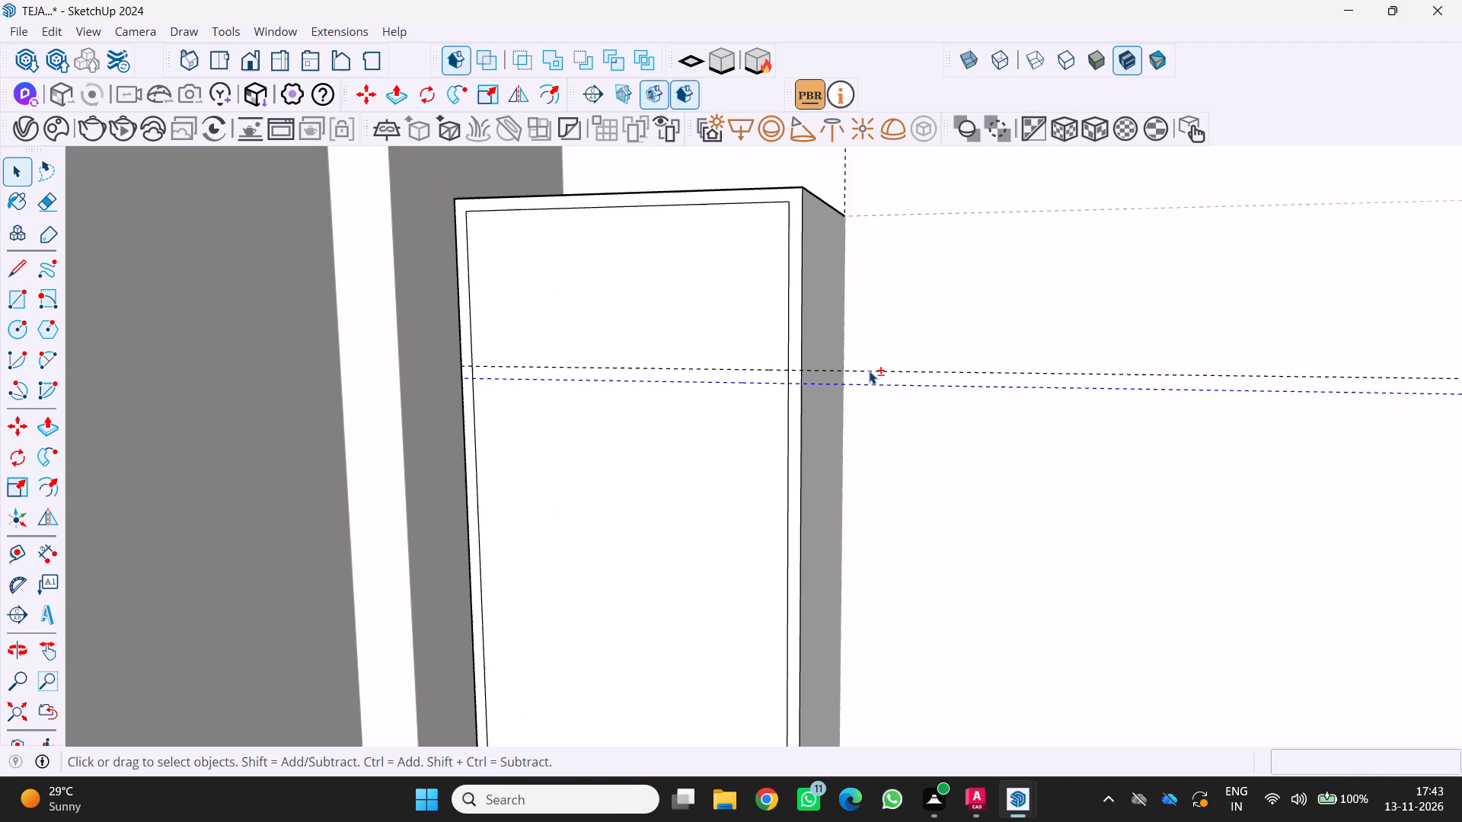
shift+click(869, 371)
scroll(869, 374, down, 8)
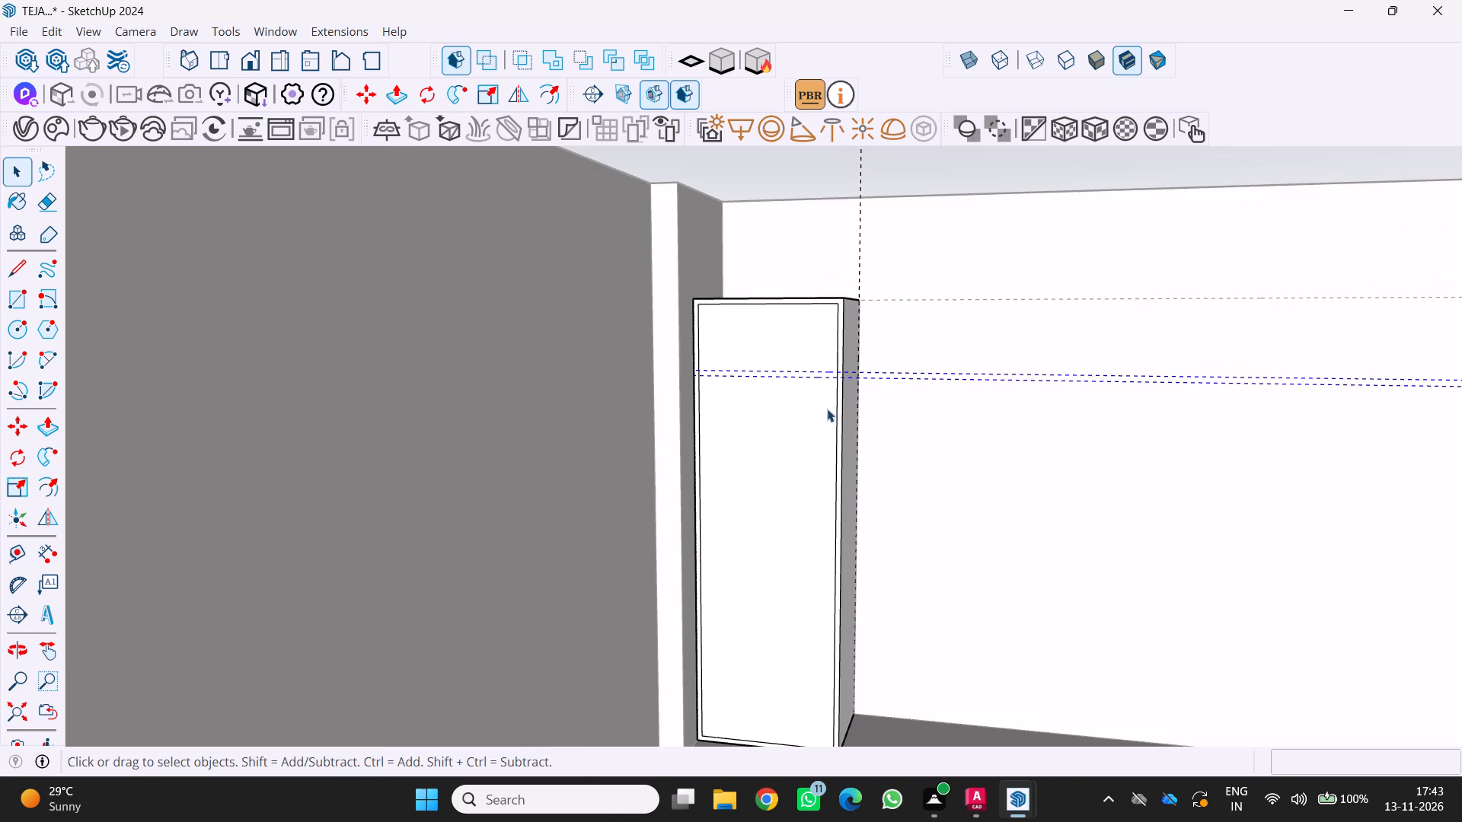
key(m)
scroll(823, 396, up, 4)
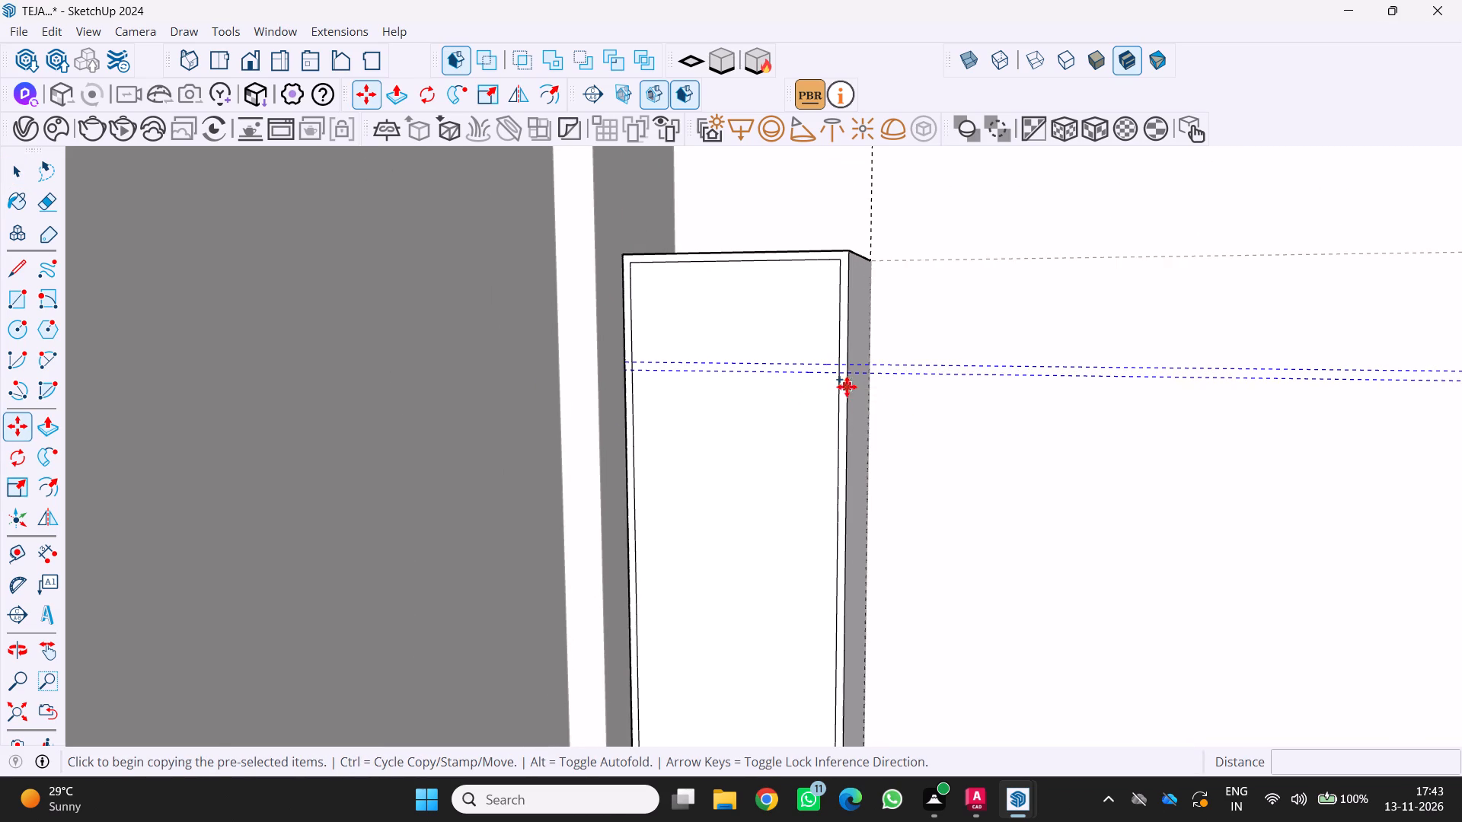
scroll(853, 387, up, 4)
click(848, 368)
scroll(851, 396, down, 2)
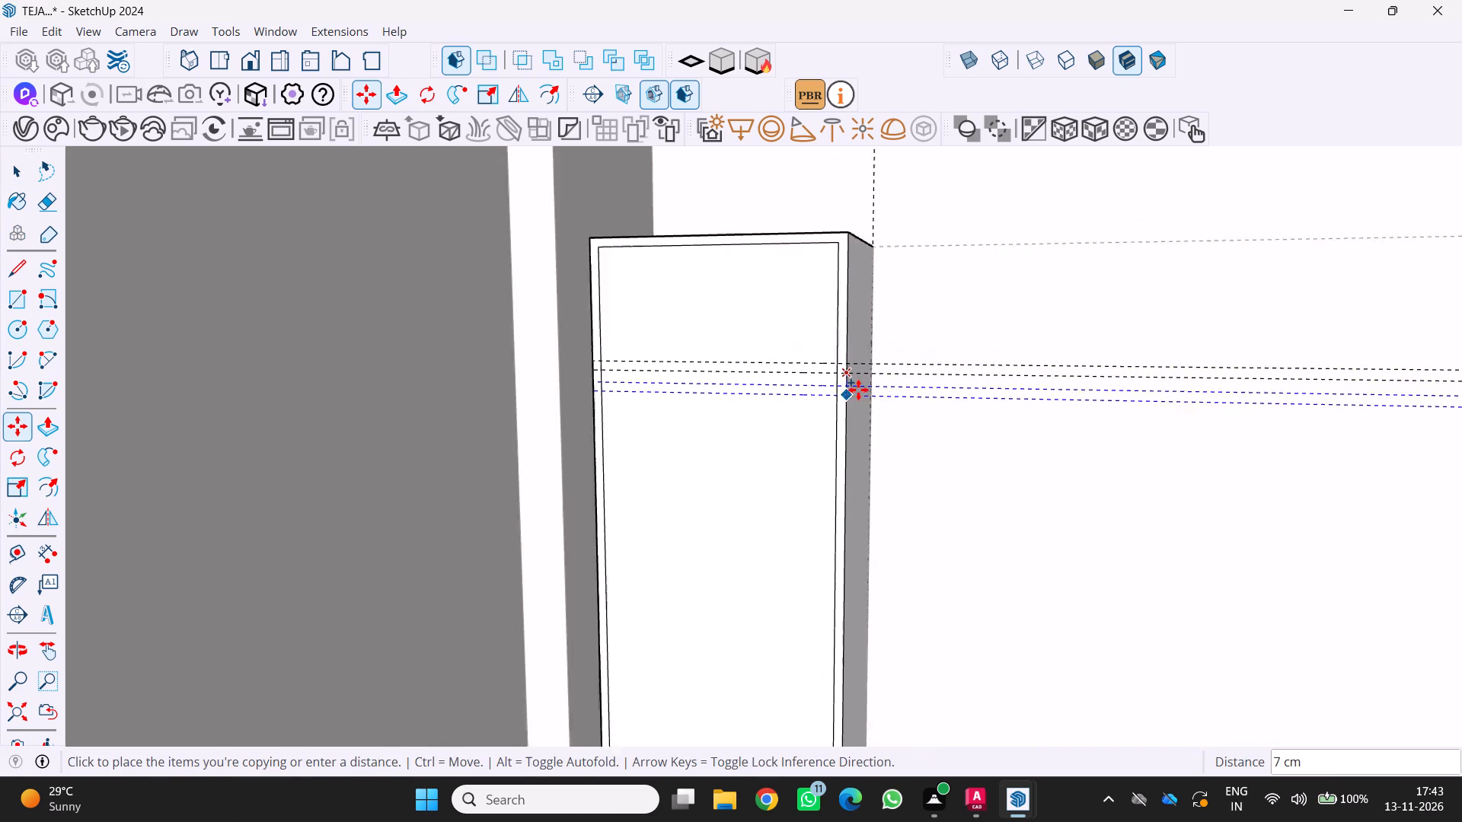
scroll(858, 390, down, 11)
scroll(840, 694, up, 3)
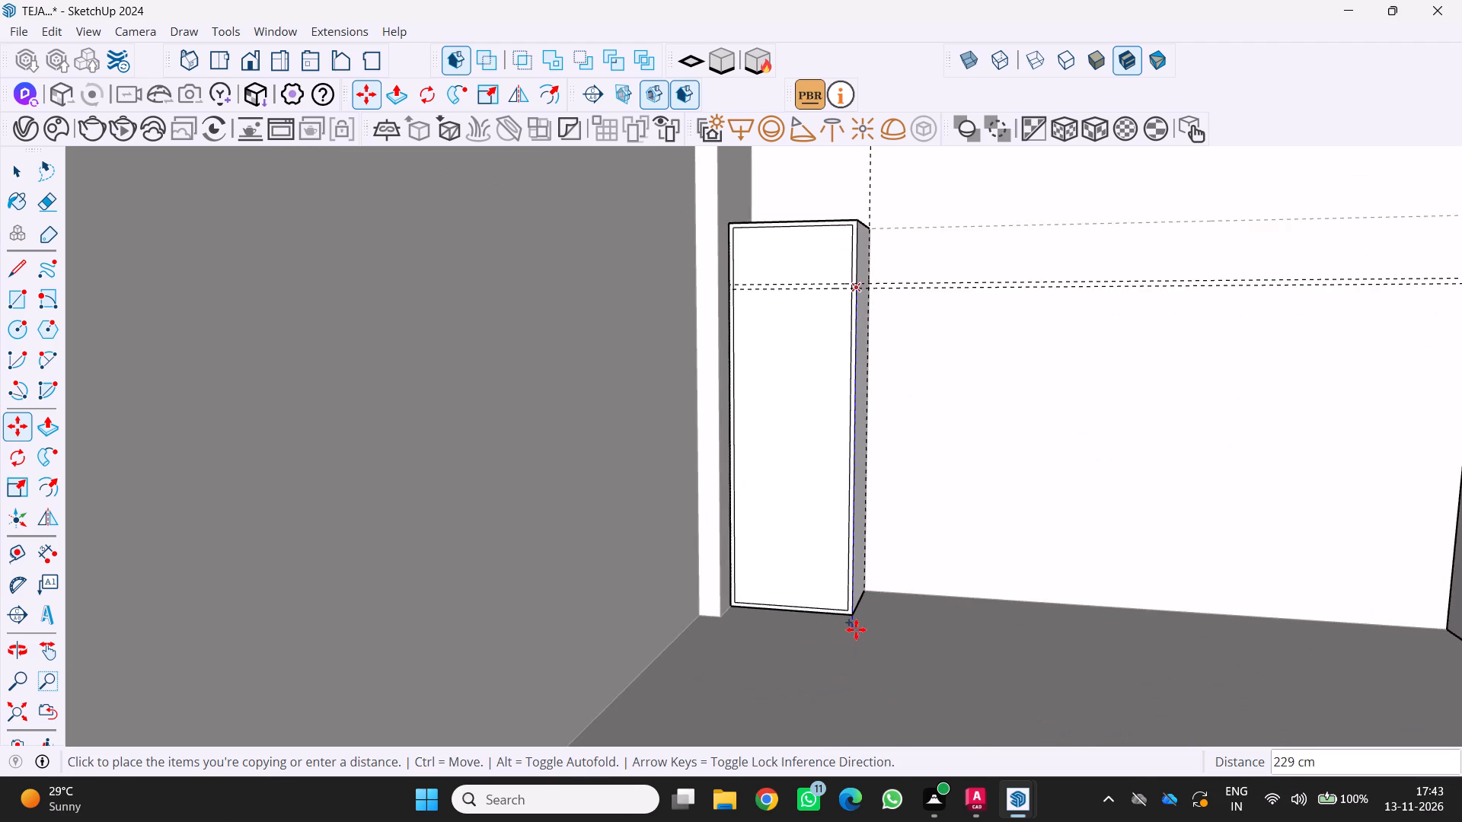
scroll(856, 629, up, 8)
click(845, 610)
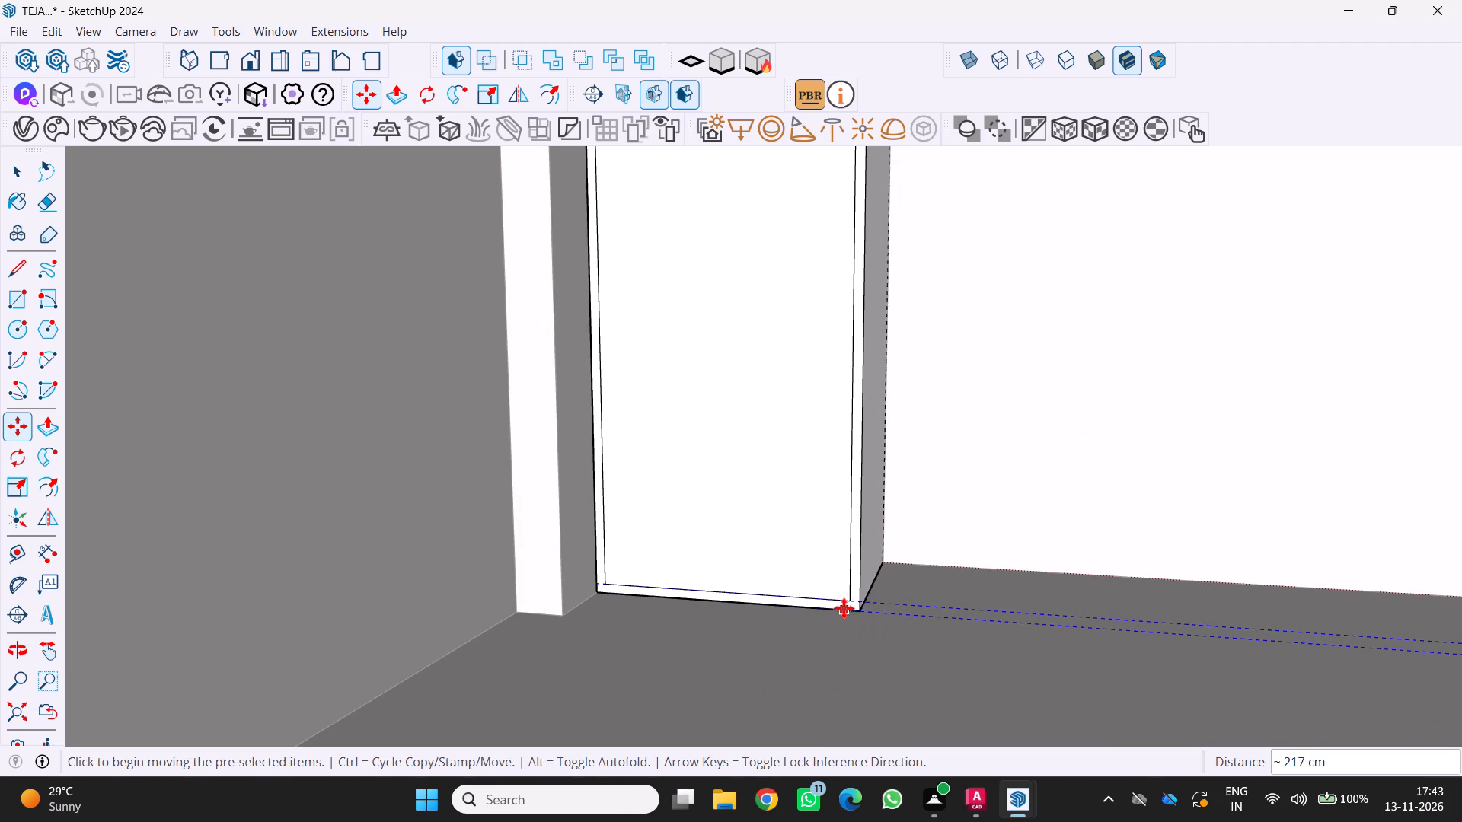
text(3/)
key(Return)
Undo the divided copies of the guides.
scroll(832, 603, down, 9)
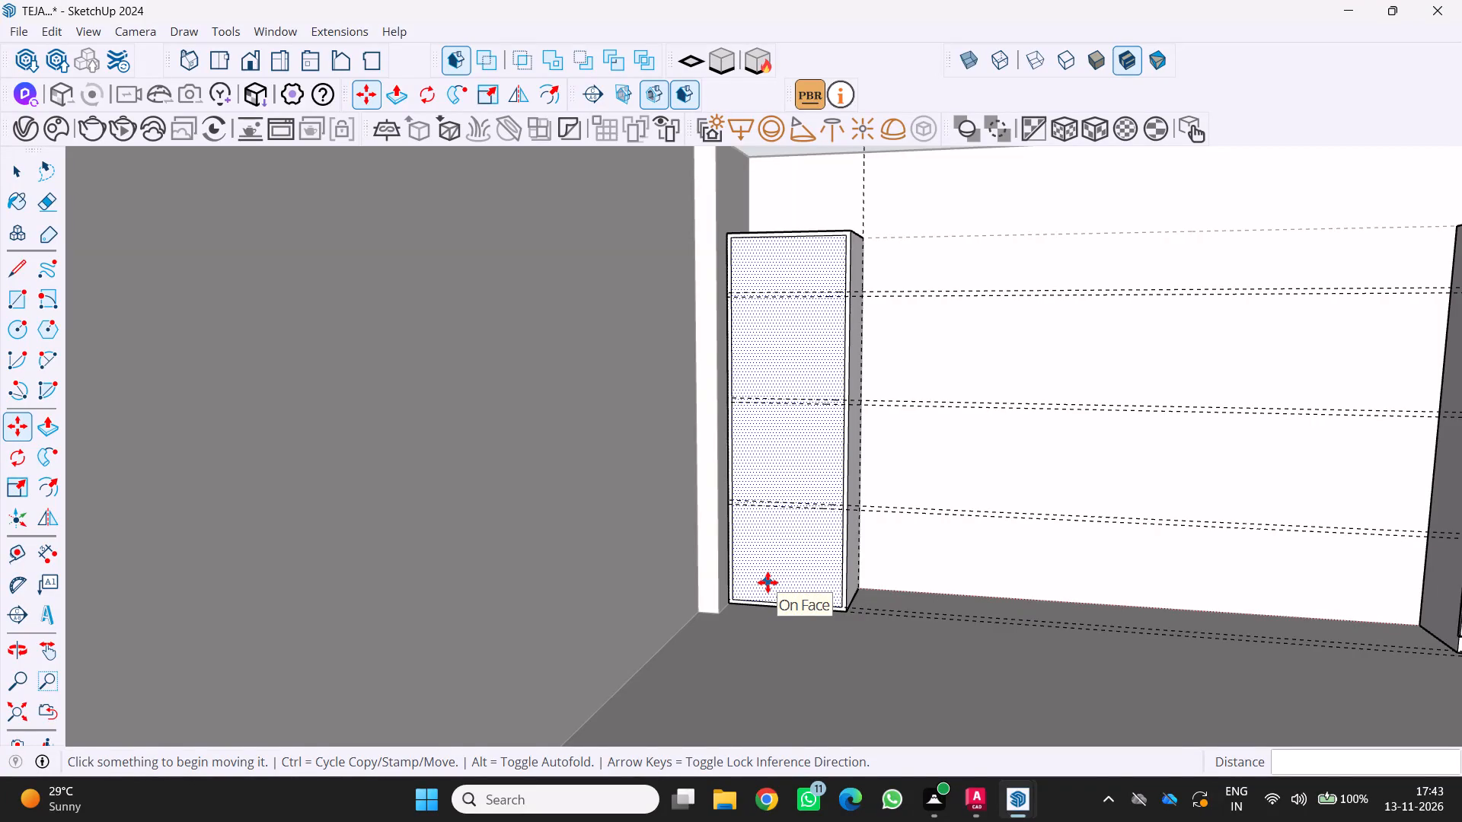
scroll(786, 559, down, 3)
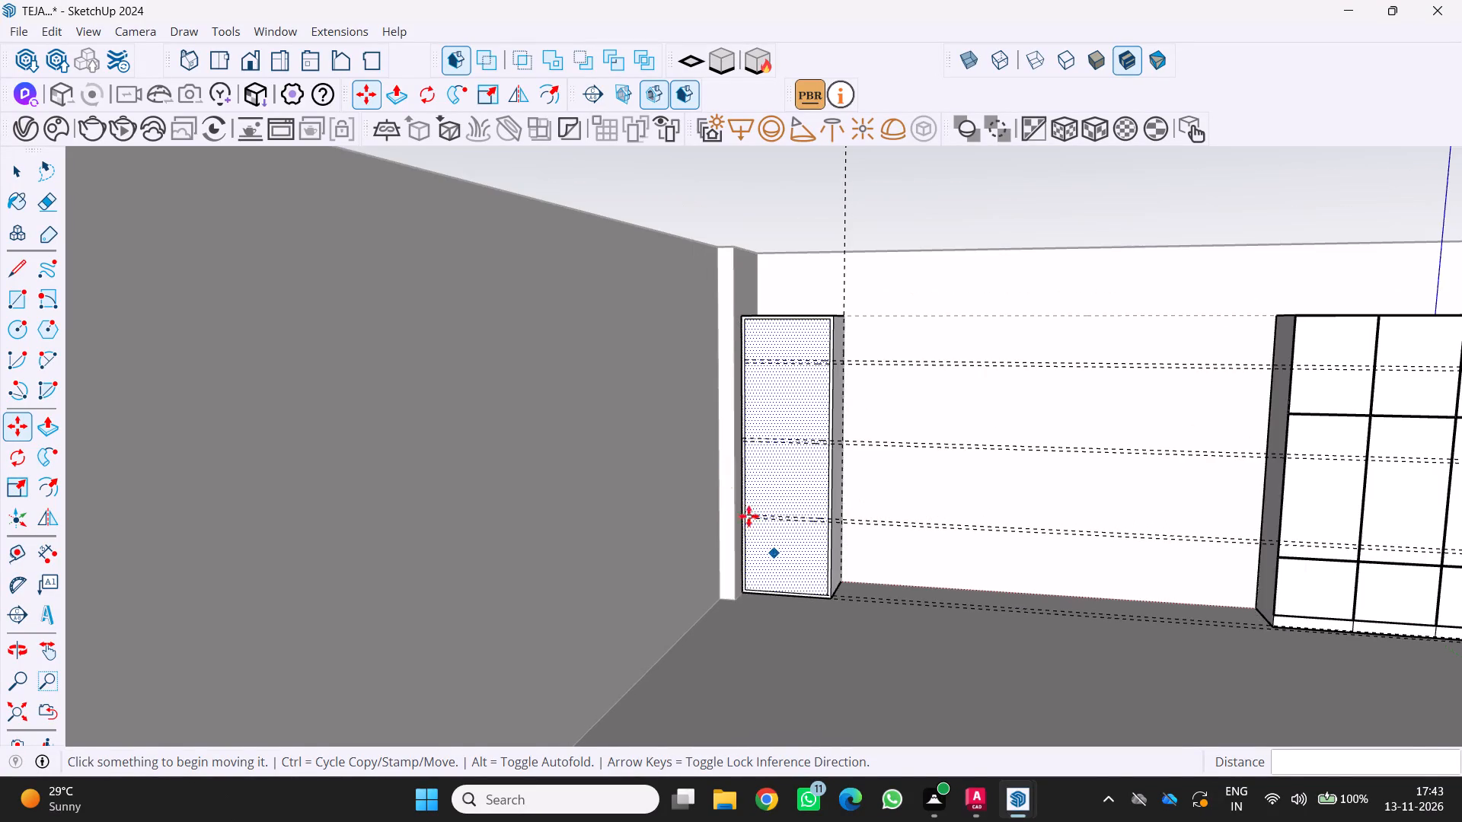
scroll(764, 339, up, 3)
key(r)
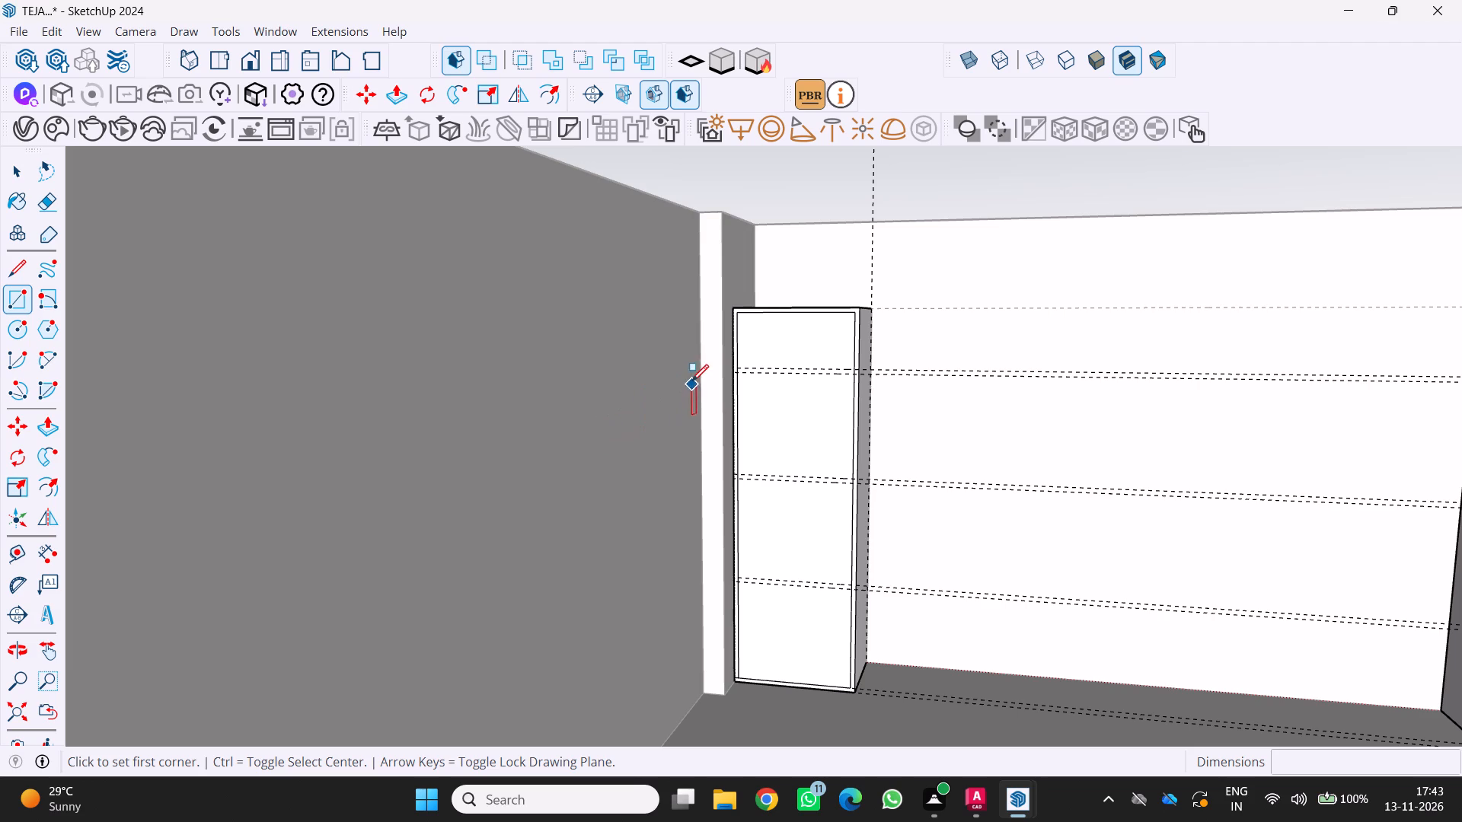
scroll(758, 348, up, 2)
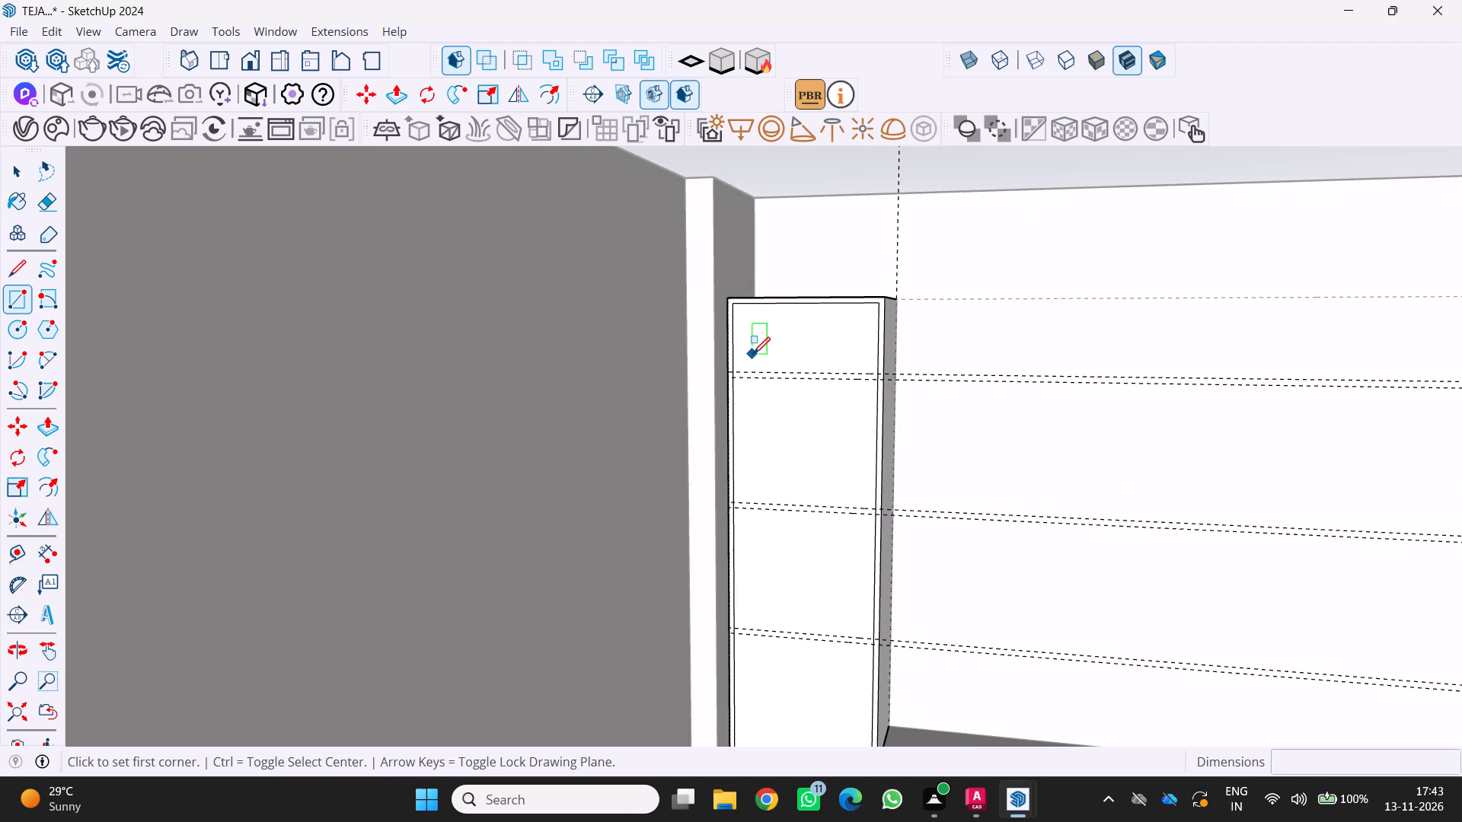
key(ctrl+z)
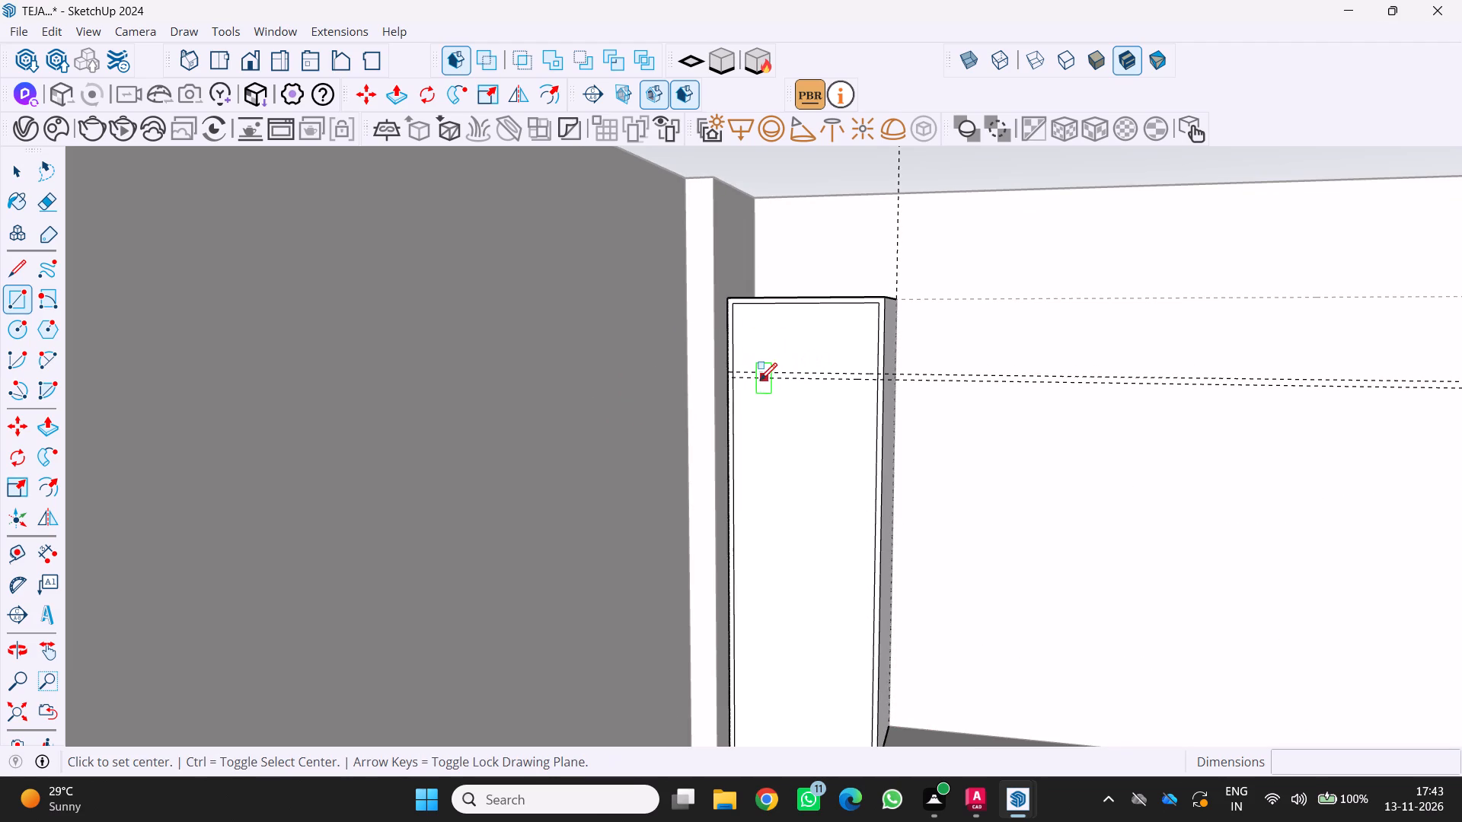
Draw a 3 cm high rectangle between the two guides, spanning the full width inside the narrow cabinet's inner outline.
scroll(765, 372, up, 4)
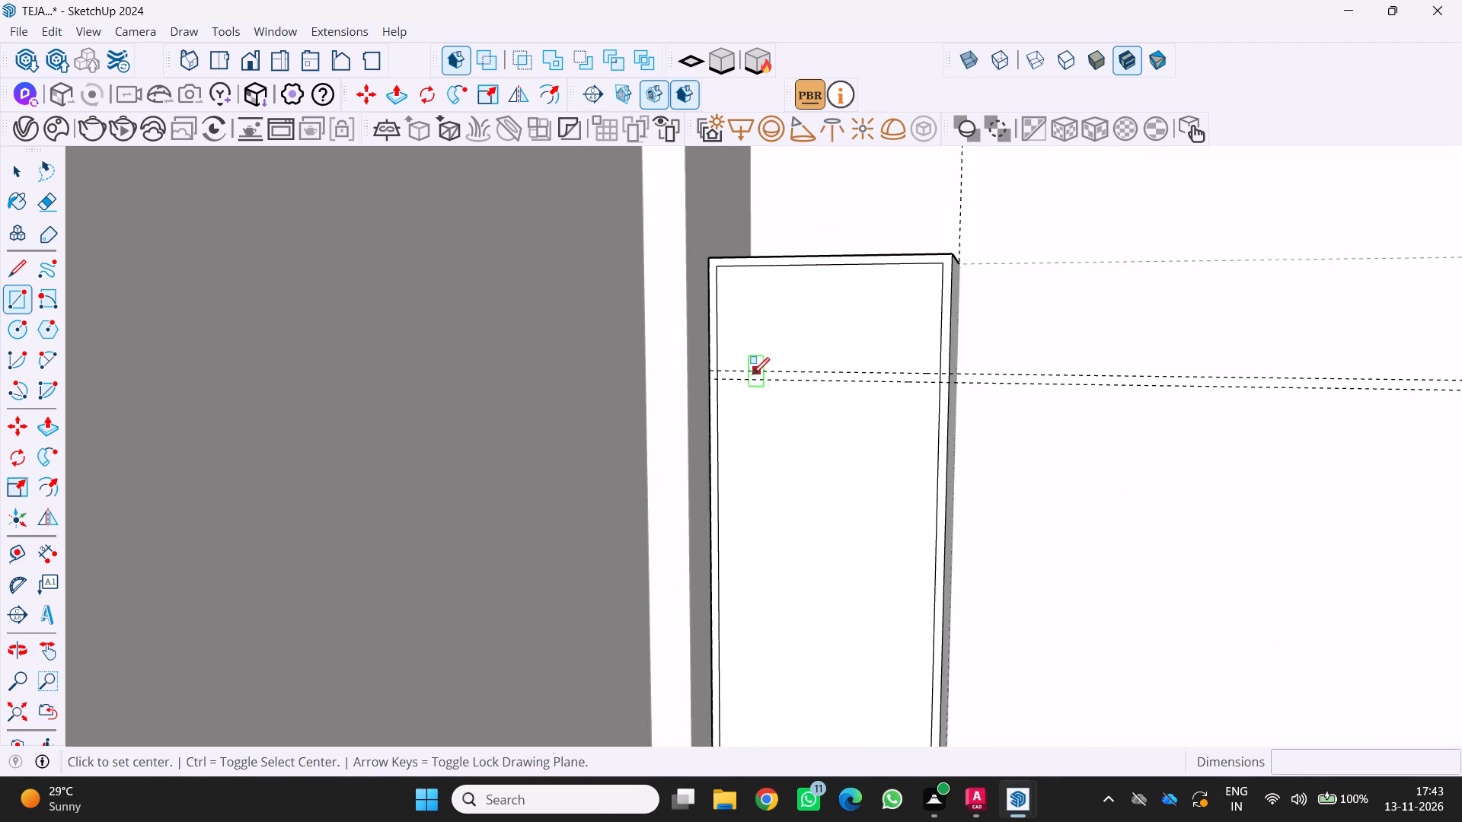
key(r)
scroll(742, 368, up, 7)
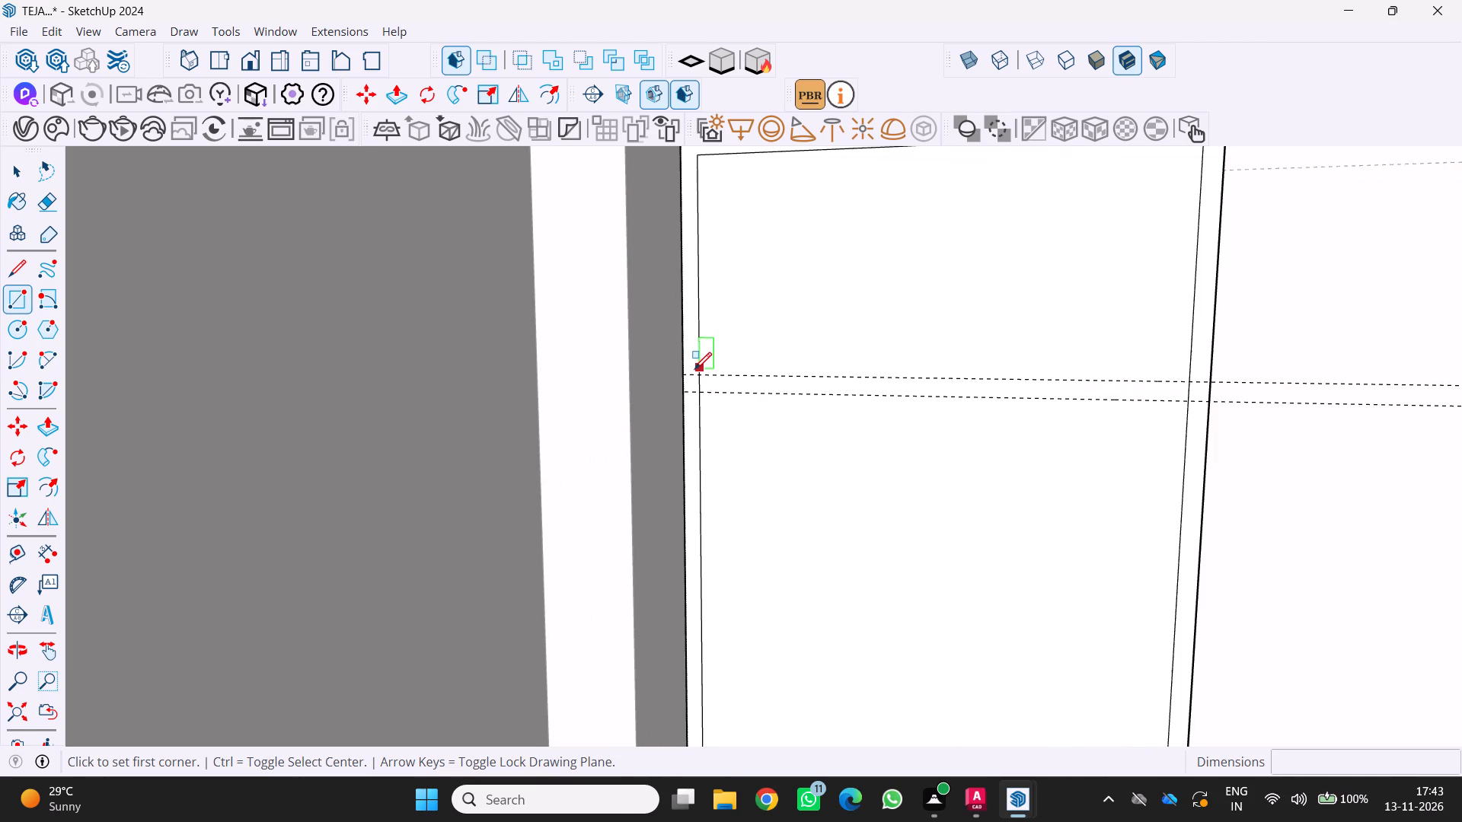
click(694, 376)
scroll(813, 416, down, 3)
scroll(1071, 396, up, 4)
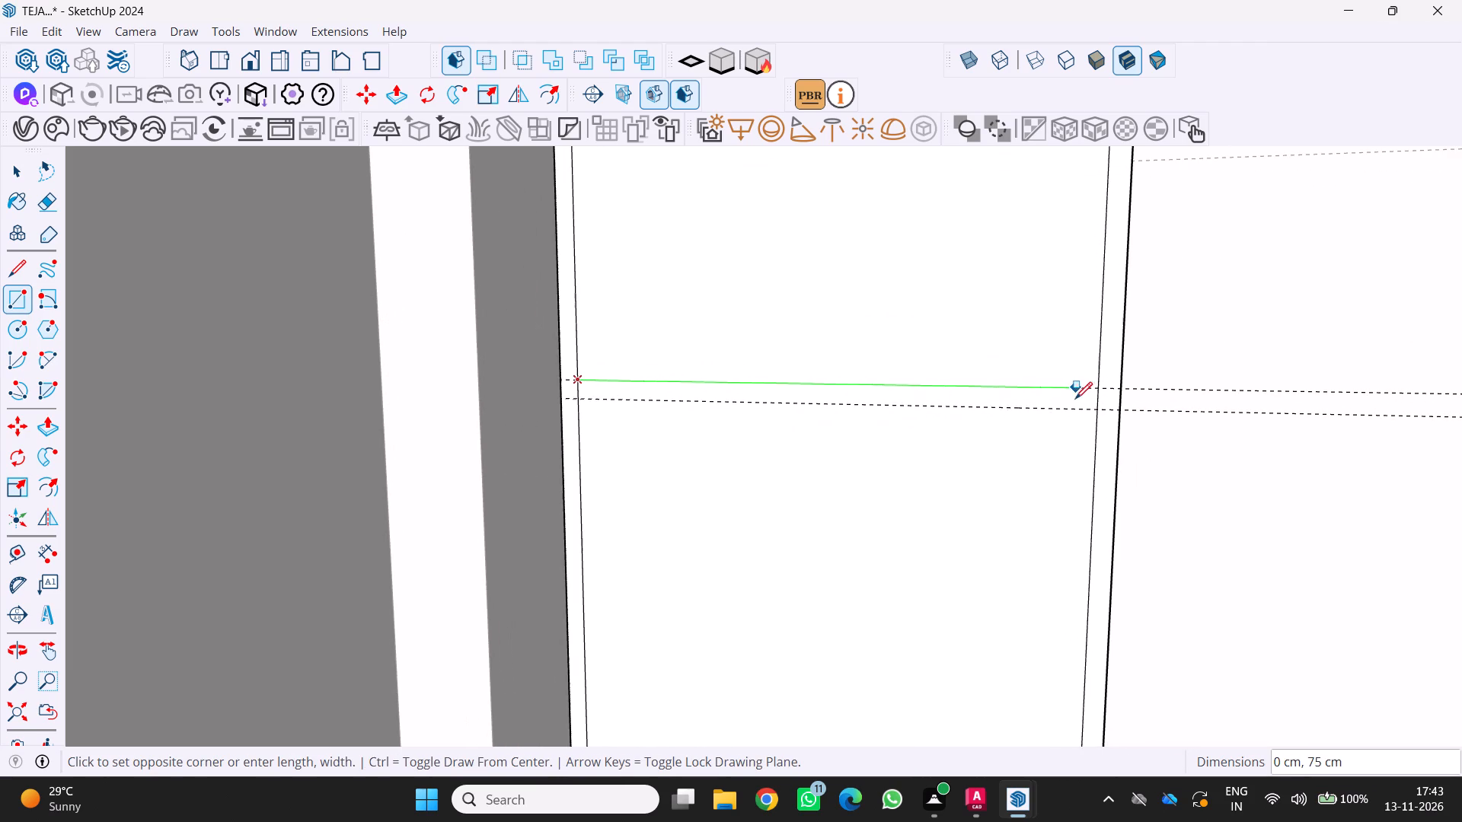
click(1095, 415)
scroll(1072, 413, down, 4)
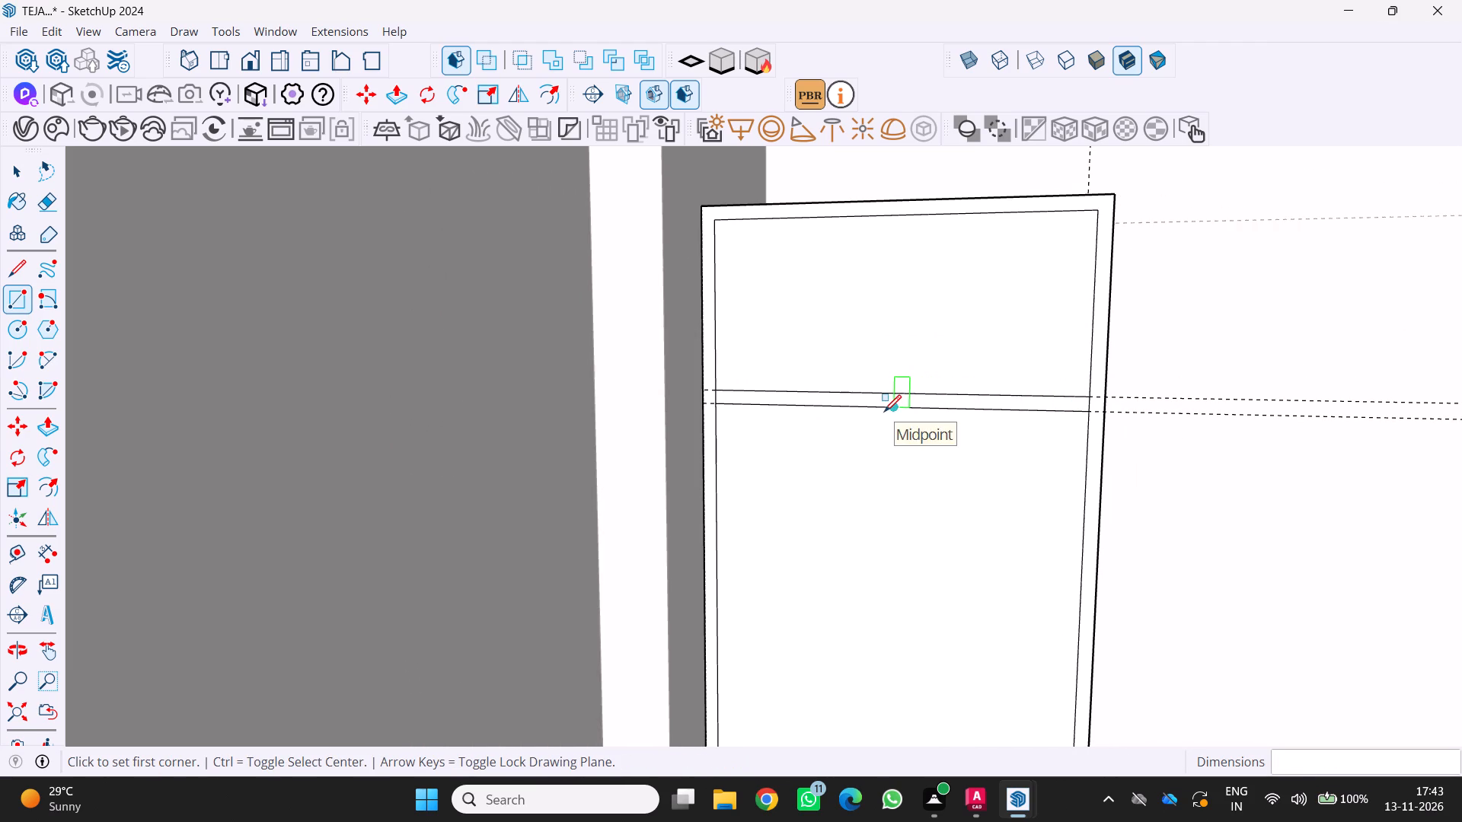
Erase the two horizontal guides used to place the shelf strip.
scroll(920, 419, down, 5)
key(e)
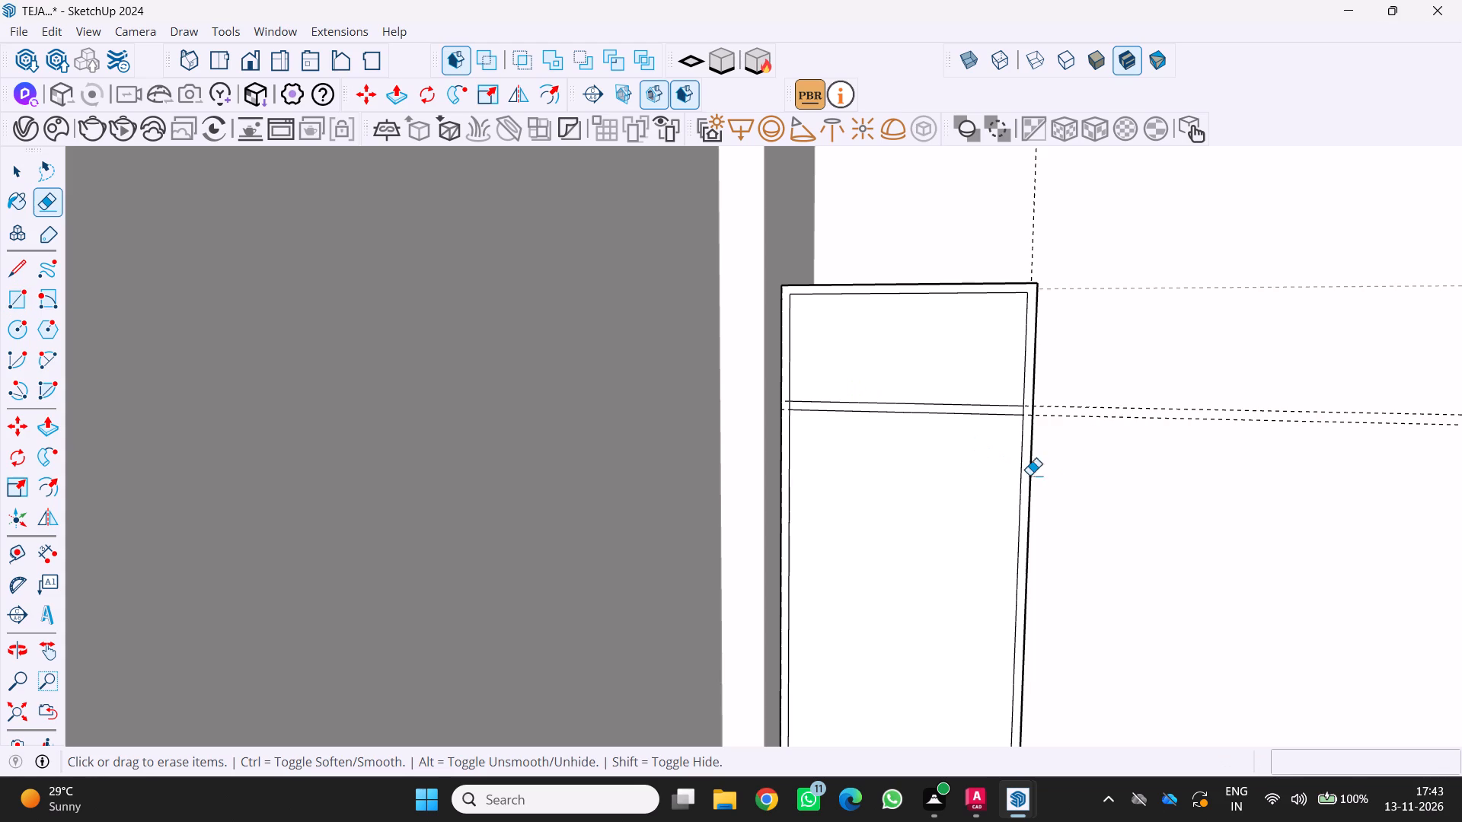
click(1123, 405)
click(1118, 411)
click(1118, 423)
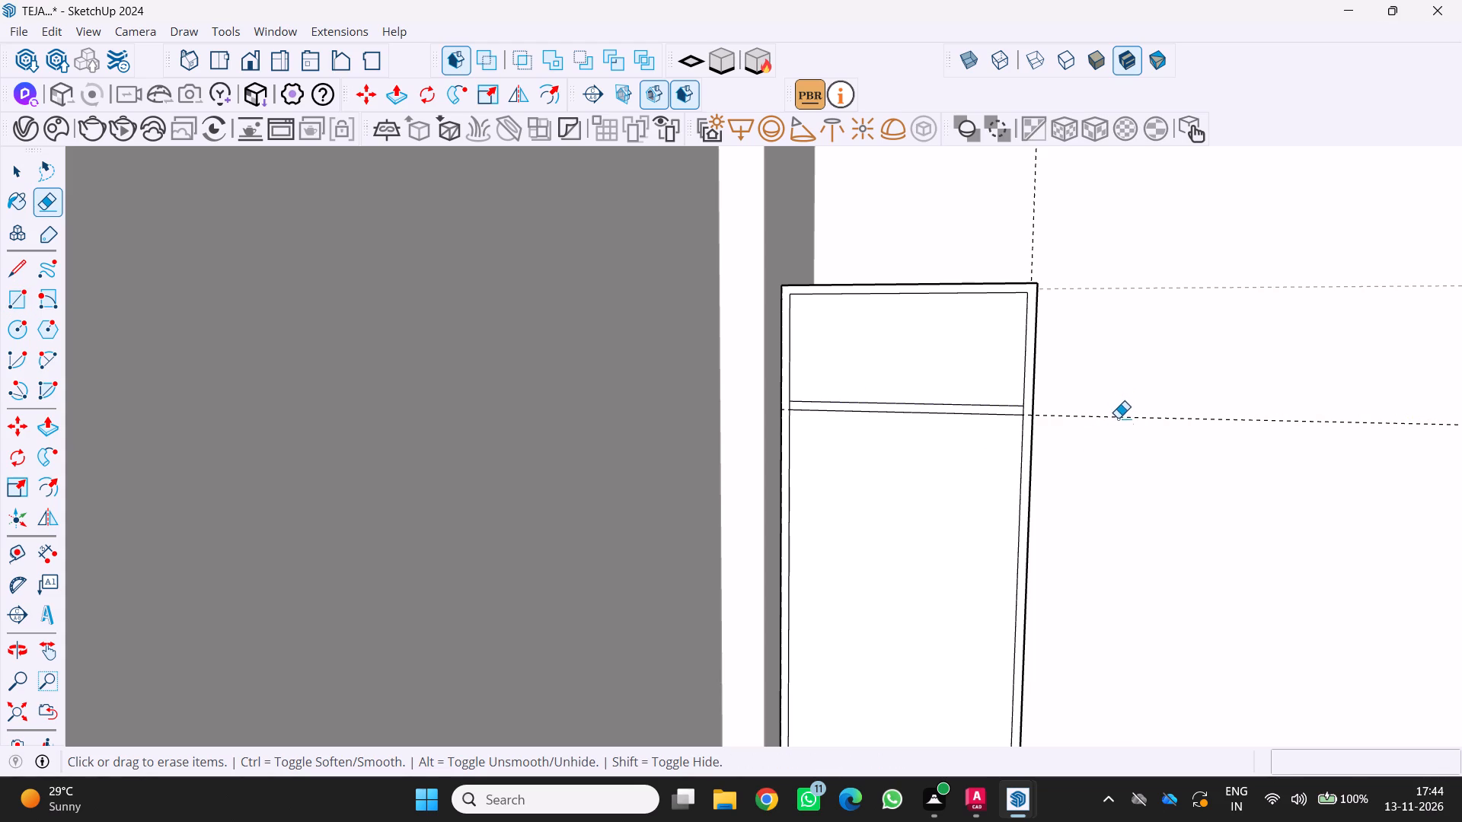
click(1093, 416)
Push/Pull the face above the shelf strip inward by about 48 cm to hollow out the narrow cabinet's top compartment.
key(p)
click(922, 366)
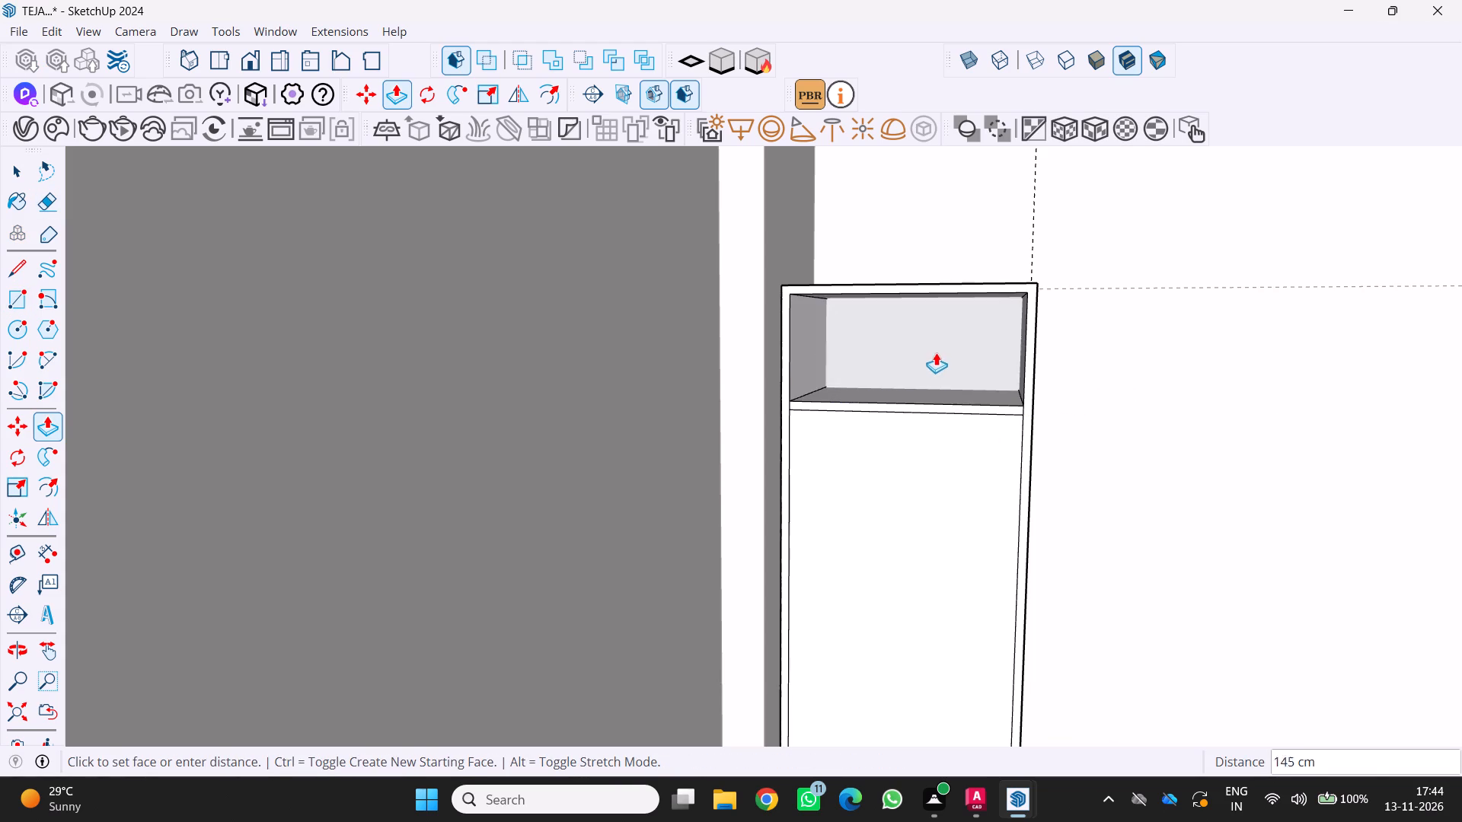
scroll(932, 357, up, 3)
click(926, 343)
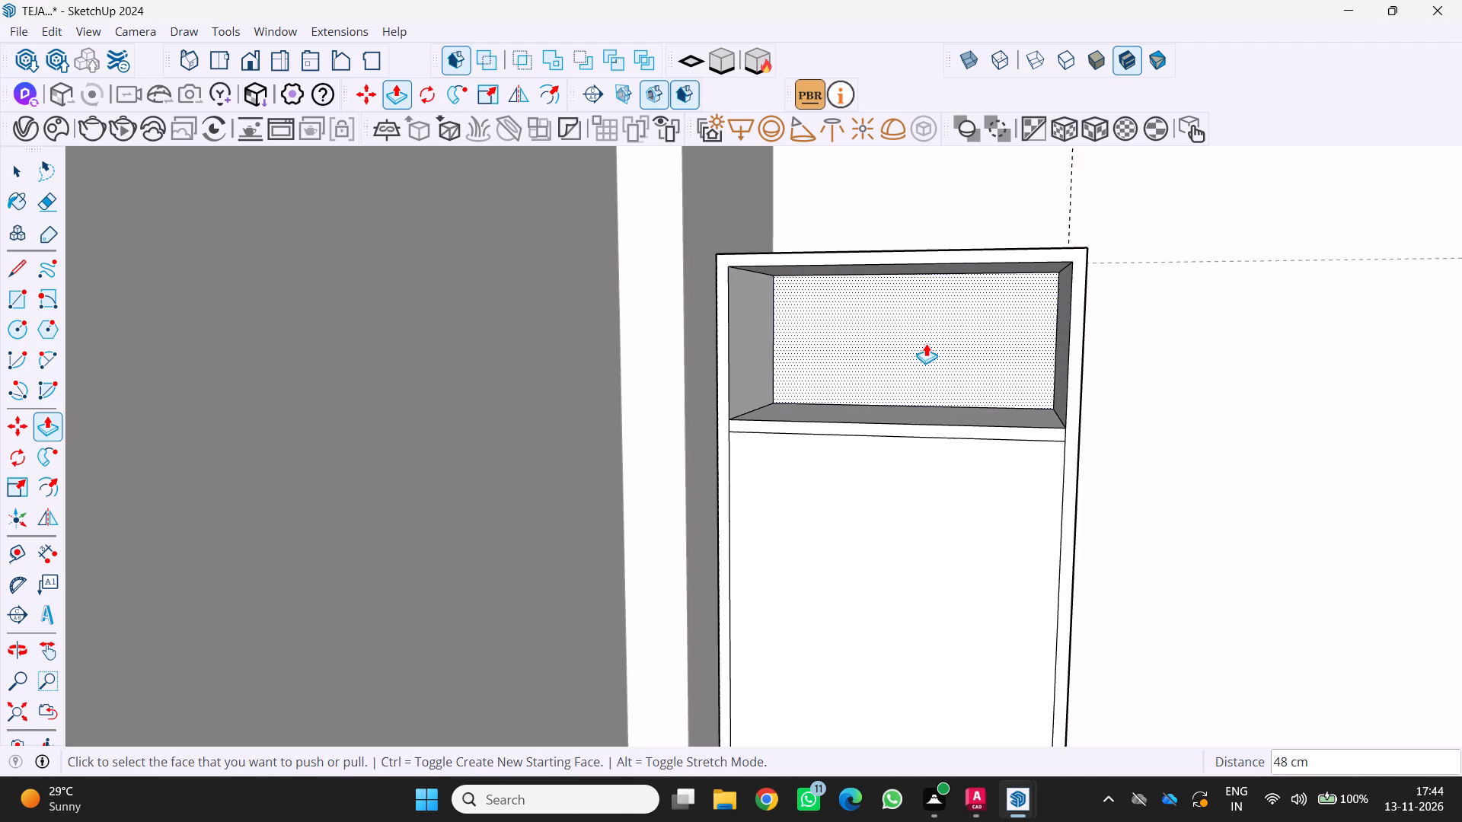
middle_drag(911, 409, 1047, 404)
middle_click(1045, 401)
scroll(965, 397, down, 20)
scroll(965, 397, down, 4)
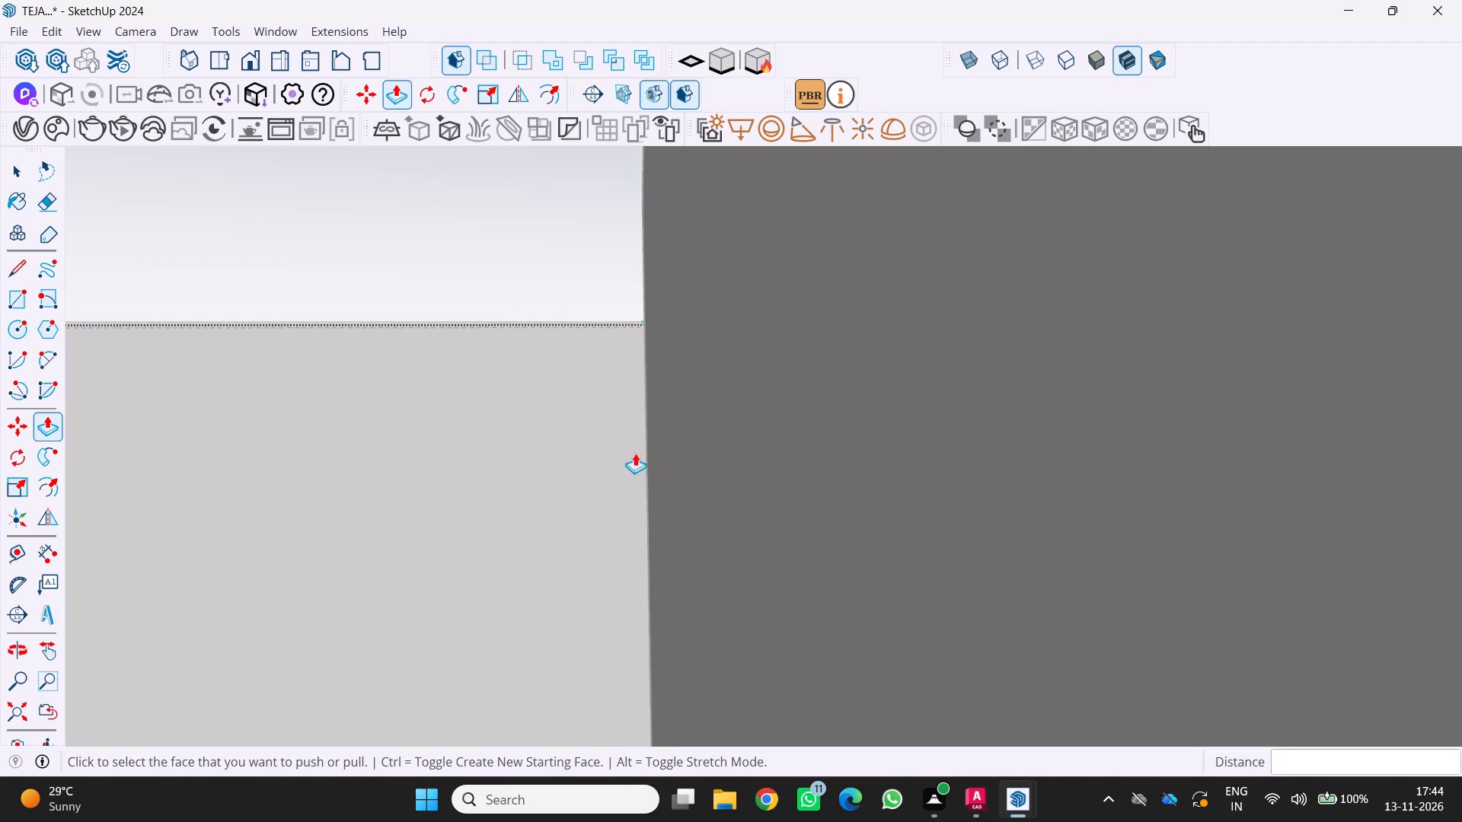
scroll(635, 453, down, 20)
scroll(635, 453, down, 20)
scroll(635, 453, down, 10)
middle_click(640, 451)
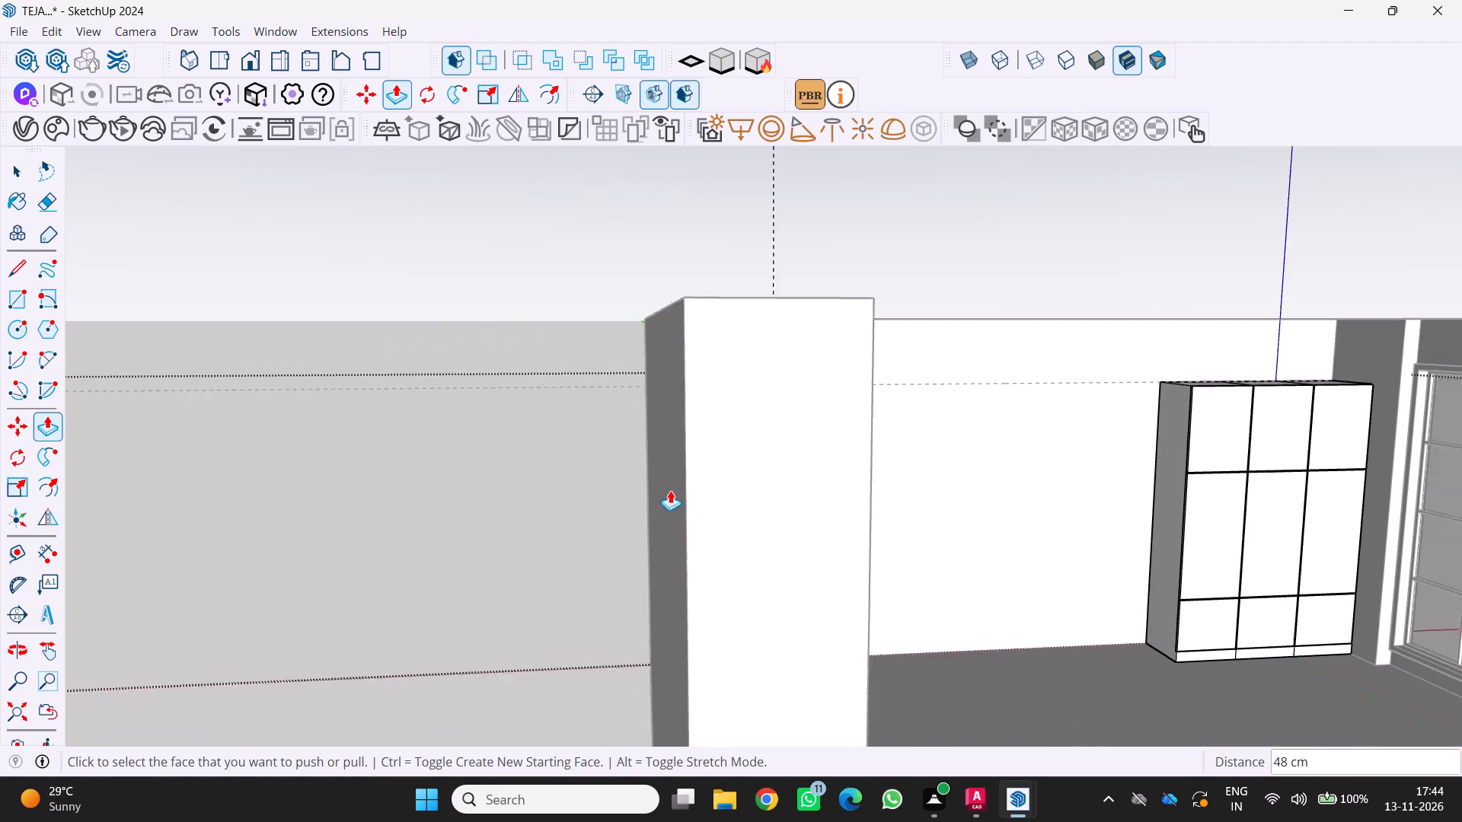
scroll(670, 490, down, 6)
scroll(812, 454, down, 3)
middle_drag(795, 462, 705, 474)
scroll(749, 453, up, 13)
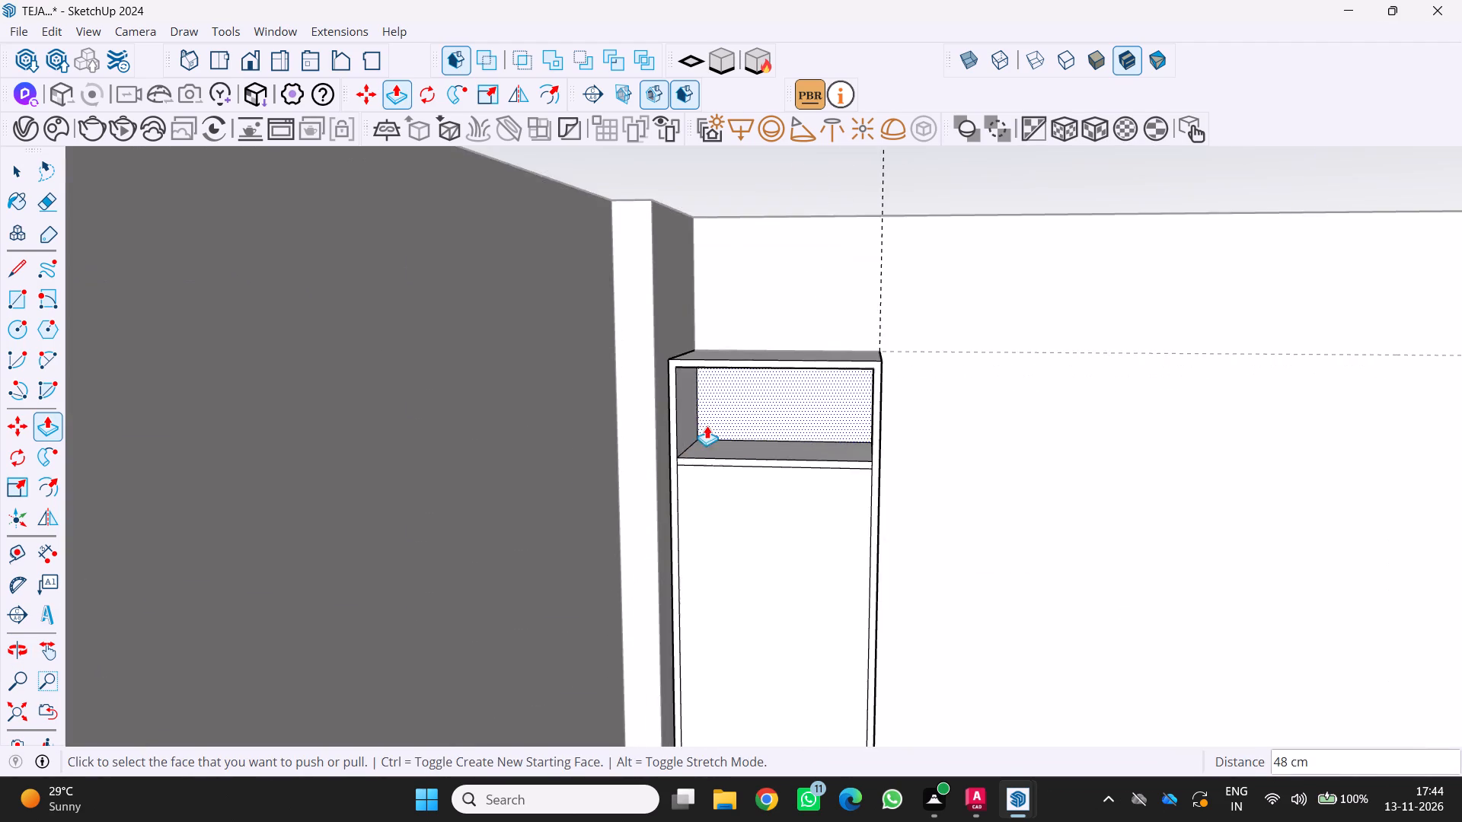
Push/Pull the tall face below the shelf strip inward by 48 cm to hollow out the narrow cabinet's lower compartment.
scroll(707, 425, up, 2)
middle_drag(690, 419, 688, 427)
middle_drag(683, 430, 669, 436)
scroll(667, 422, down, 9)
scroll(770, 511, up, 3)
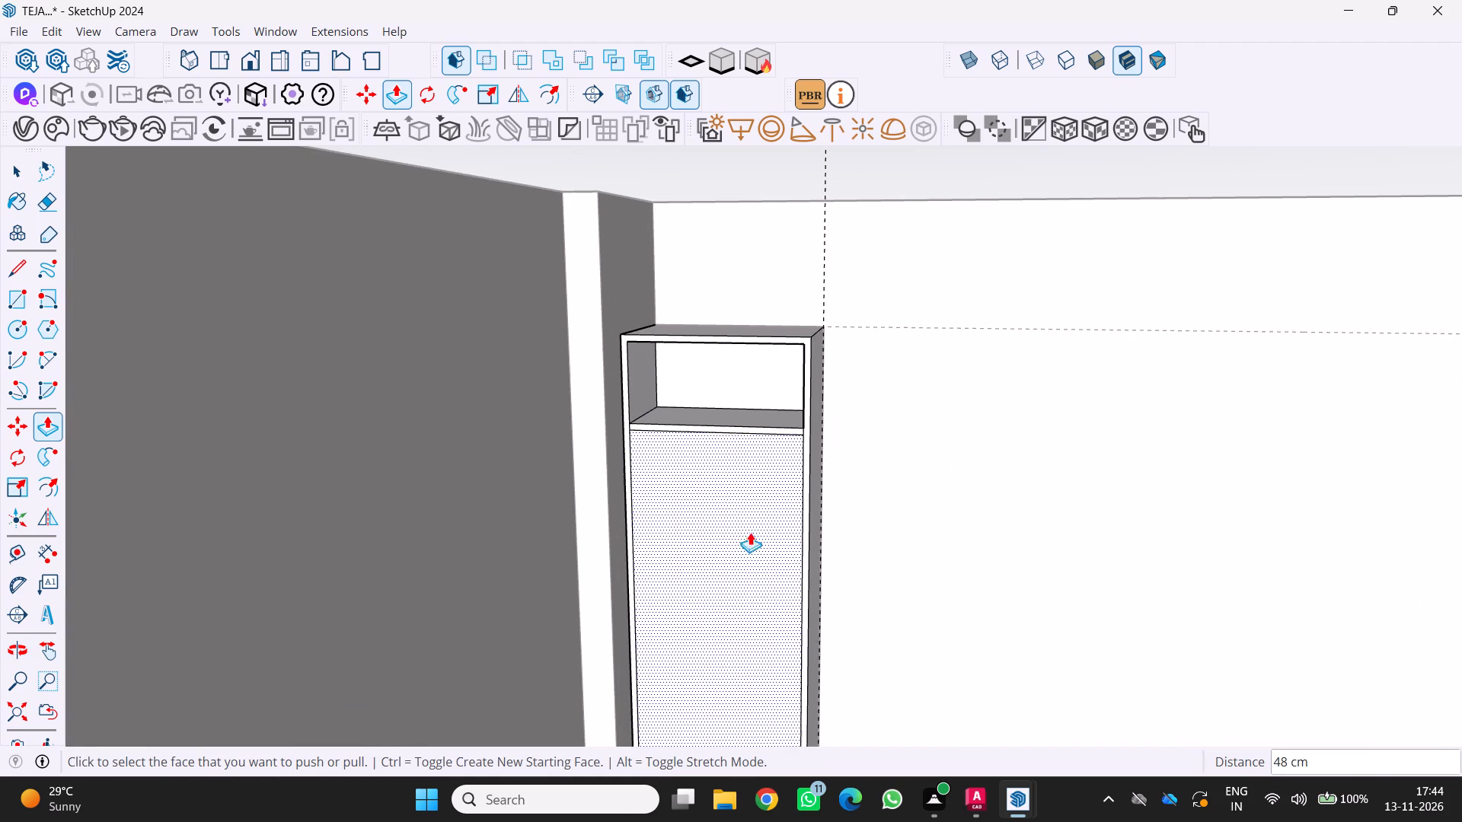
click(740, 540)
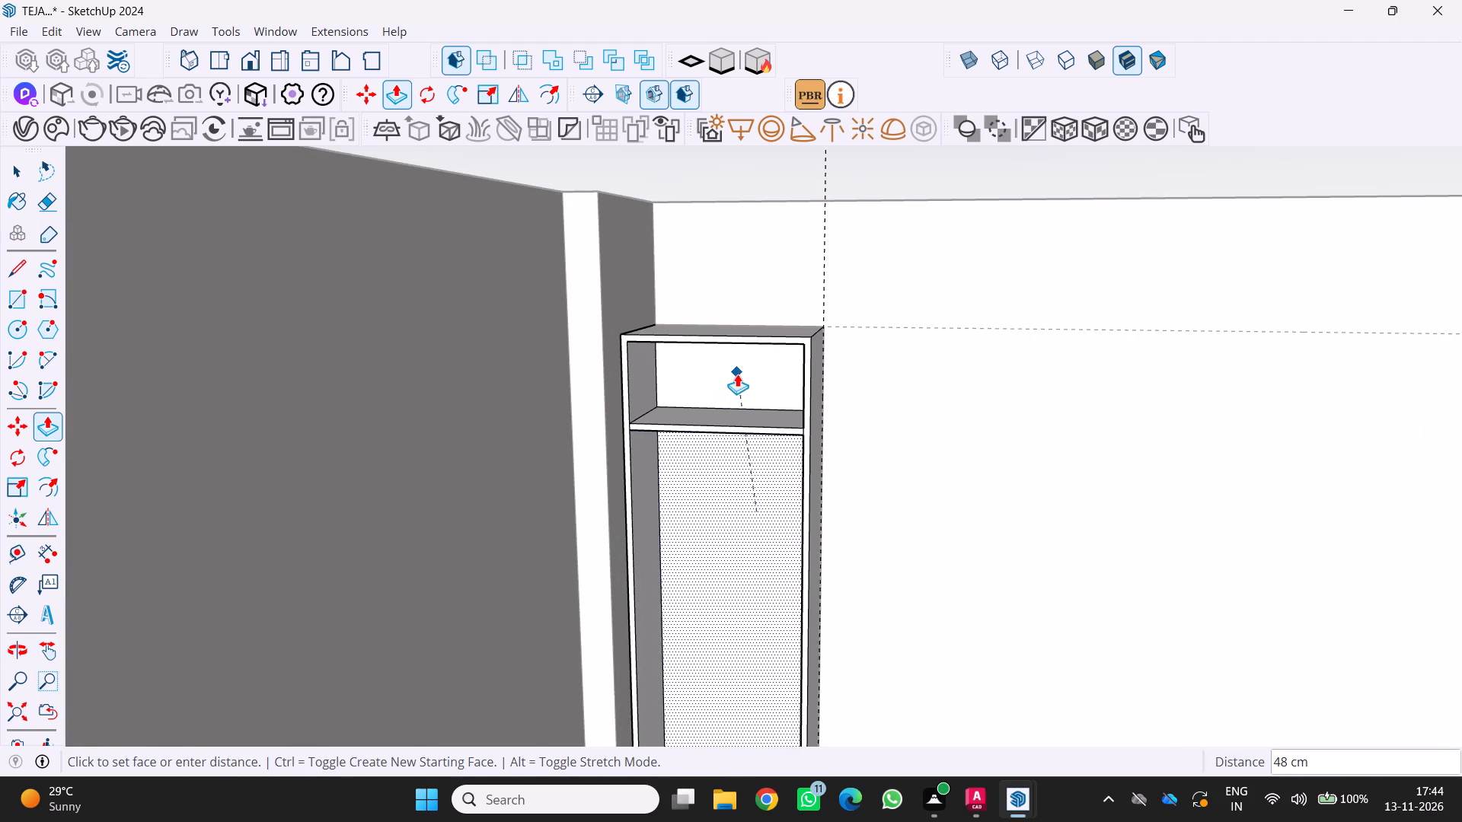
click(737, 374)
Push/Pull the lower compartment's bottom panel down by 3 cm to remove it, leaving the narrow cabinet open to the floor.
scroll(764, 506, down, 4)
scroll(776, 520, up, 1)
middle_drag(776, 520, 796, 404)
middle_click(796, 404)
scroll(796, 404, down, 3)
scroll(752, 613, up, 7)
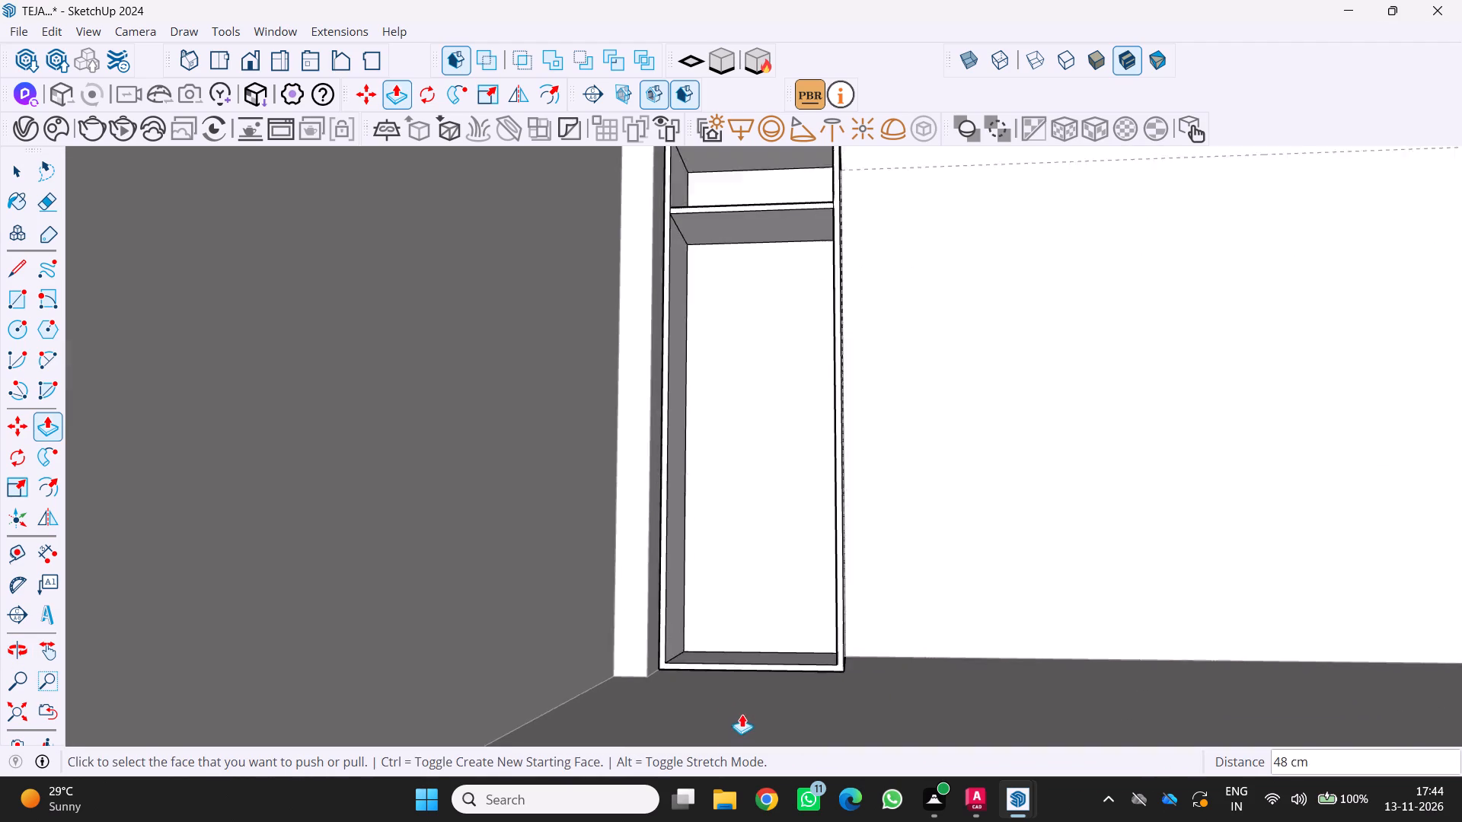
middle_drag(745, 700, 748, 639)
scroll(749, 645, up, 1)
scroll(746, 565, down, 17)
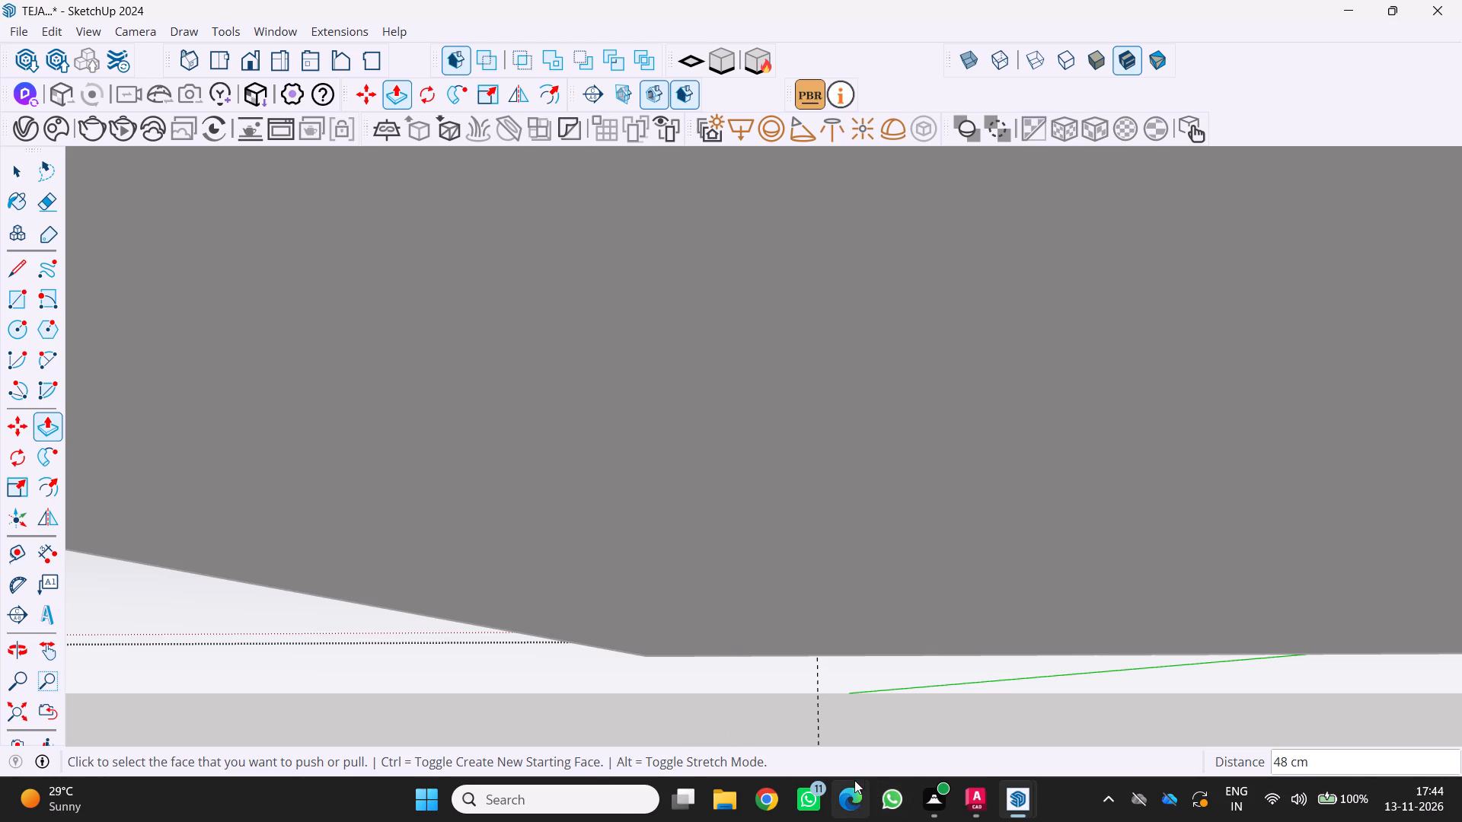
scroll(868, 794, down, 2)
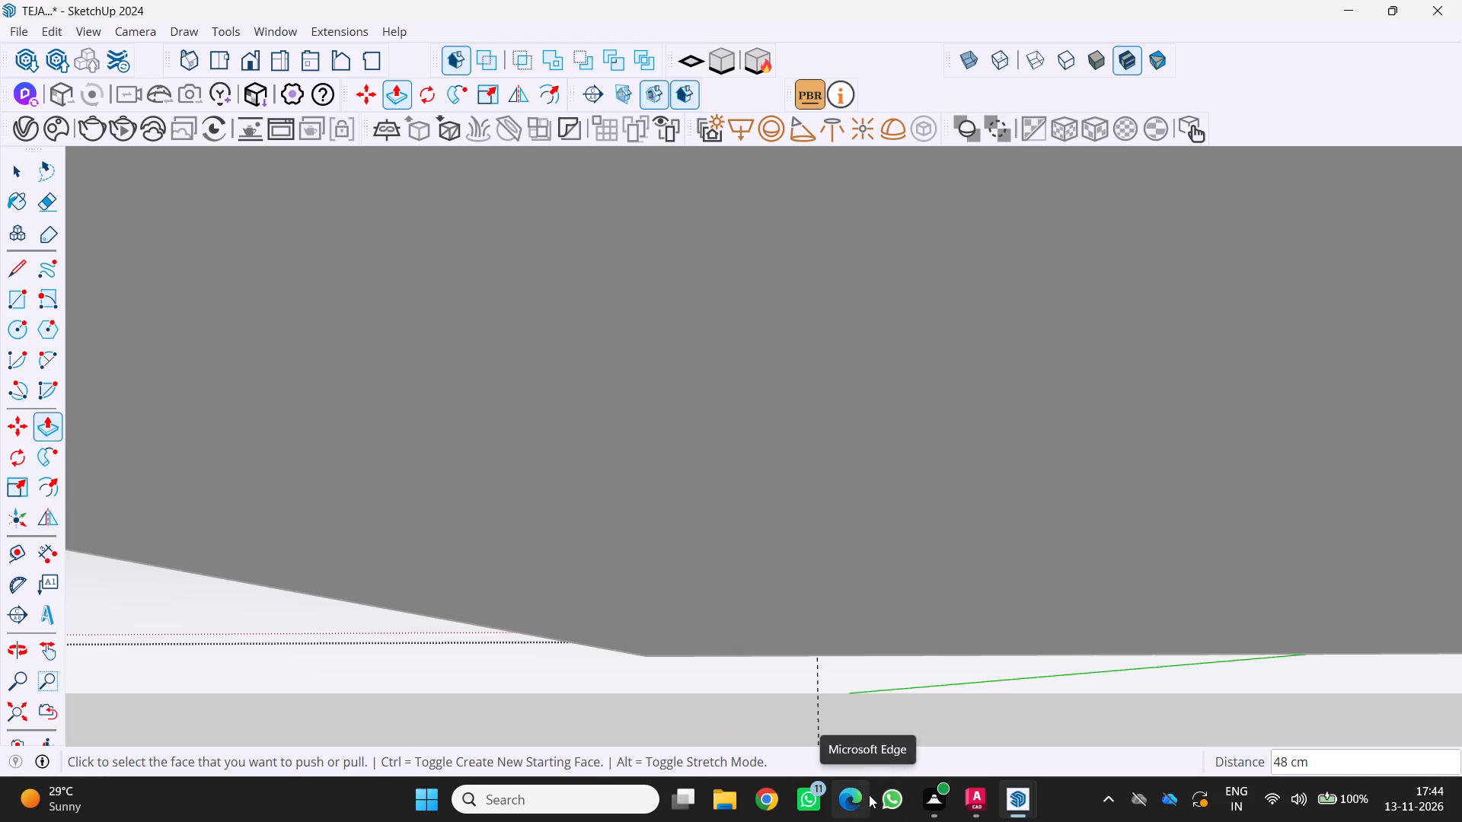
scroll(864, 774, down, 3)
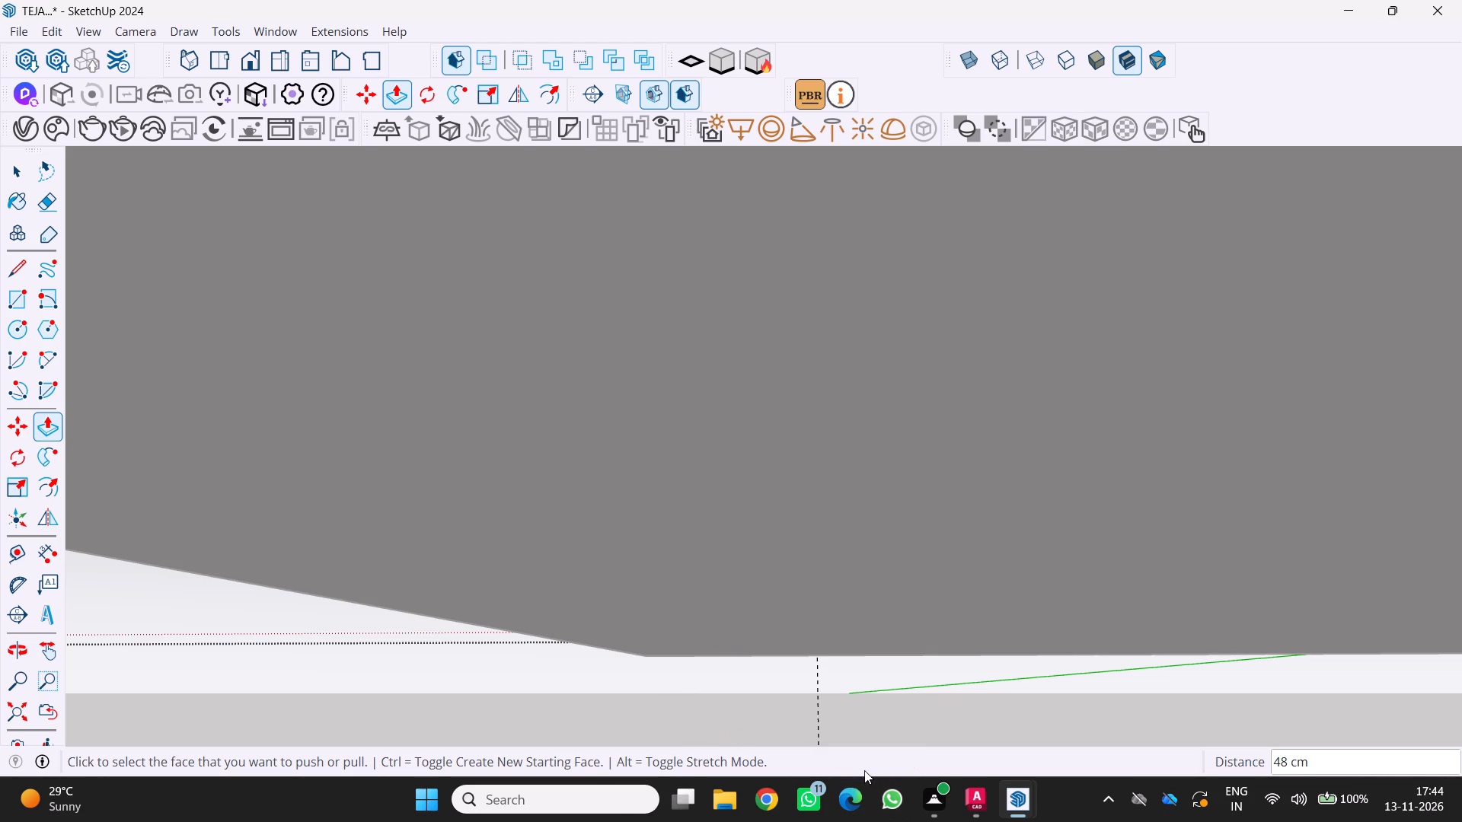
scroll(865, 769, down, 4)
scroll(957, 701, down, 11)
middle_drag(886, 633, 859, 660)
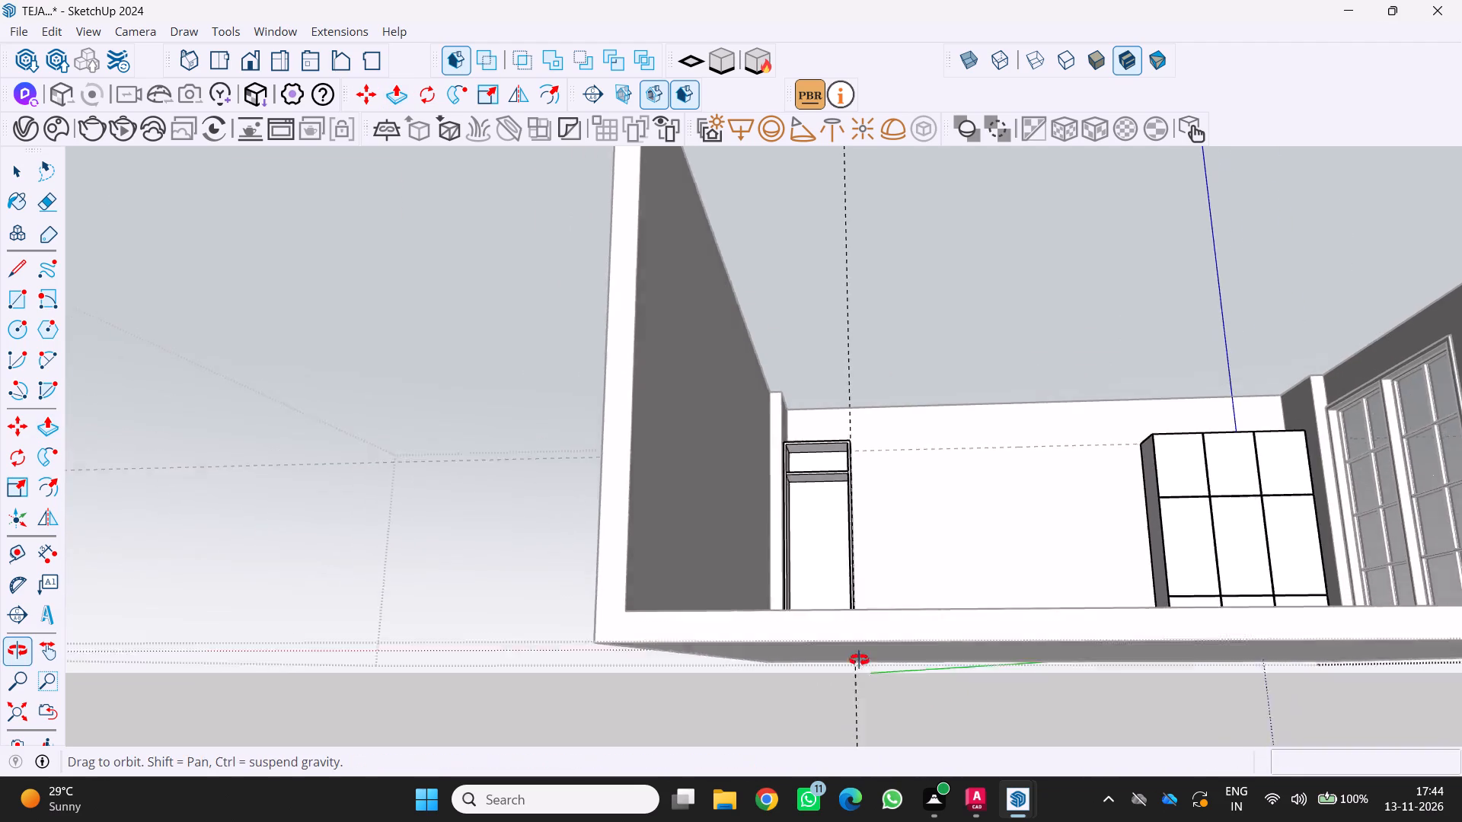
middle_drag(859, 660, 841, 684)
scroll(785, 545, up, 10)
scroll(837, 511, down, 6)
scroll(874, 369, up, 4)
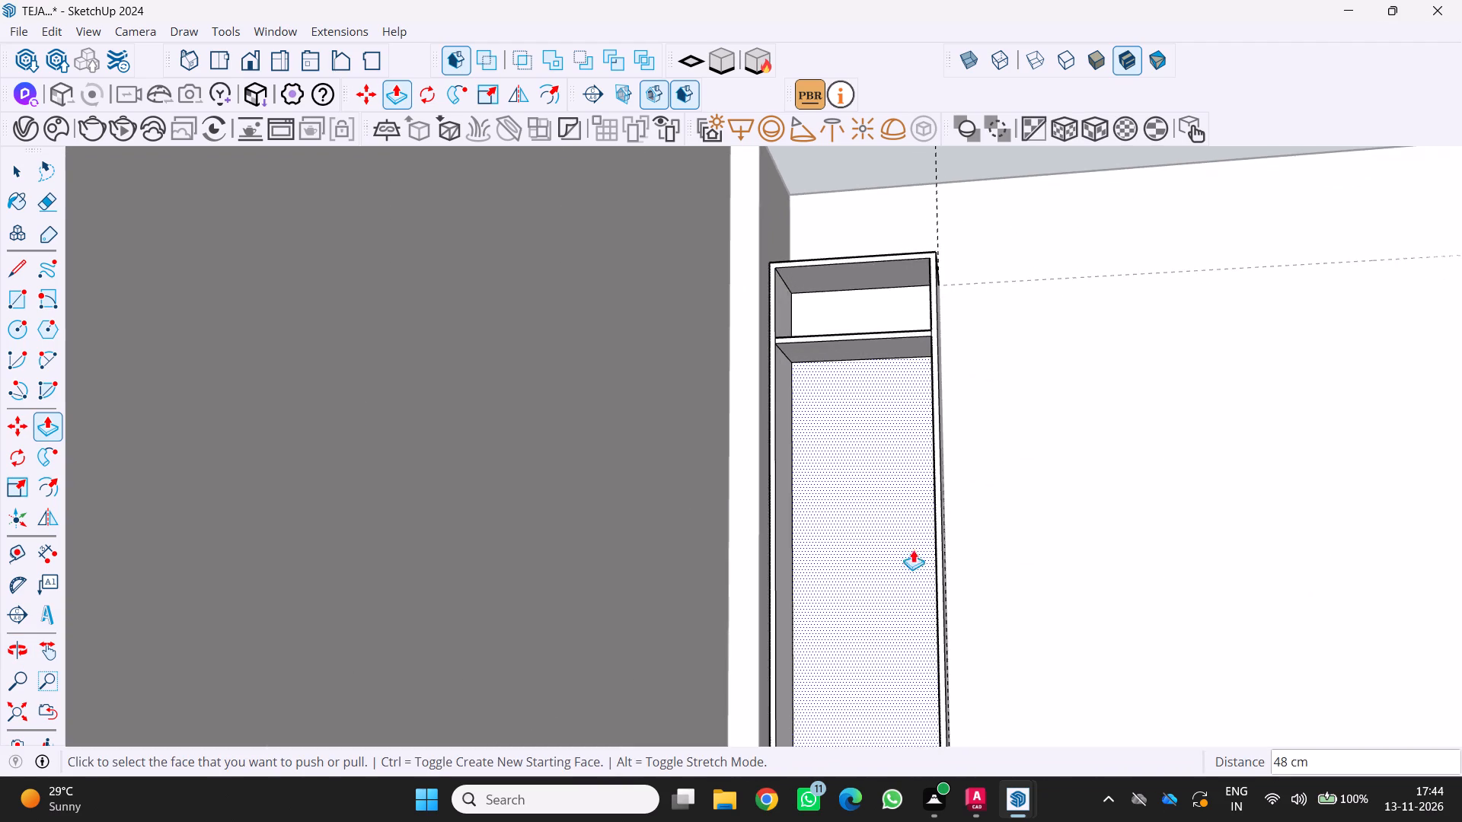
scroll(882, 486, down, 6)
scroll(947, 589, up, 11)
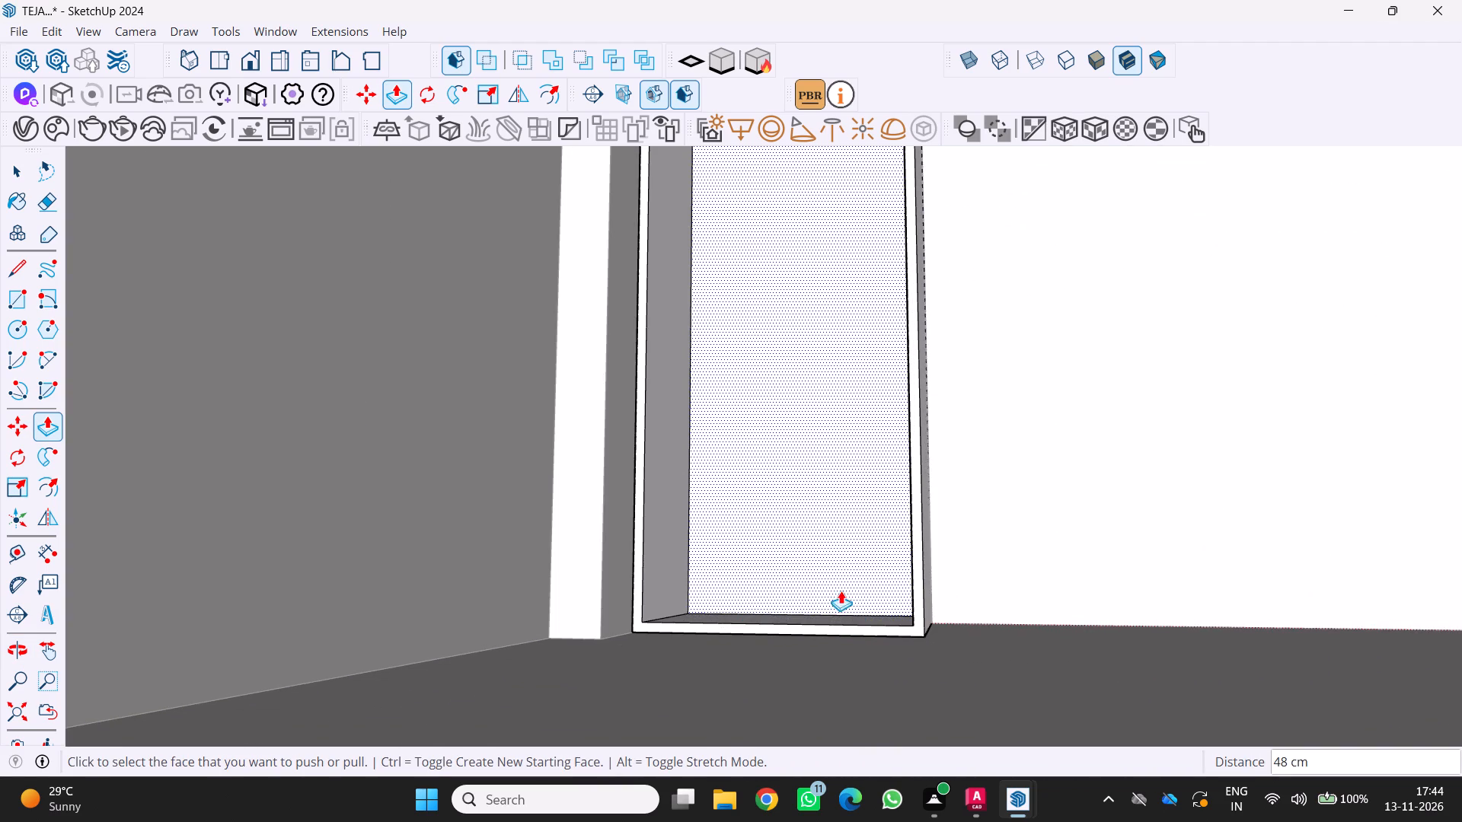
scroll(844, 616, up, 3)
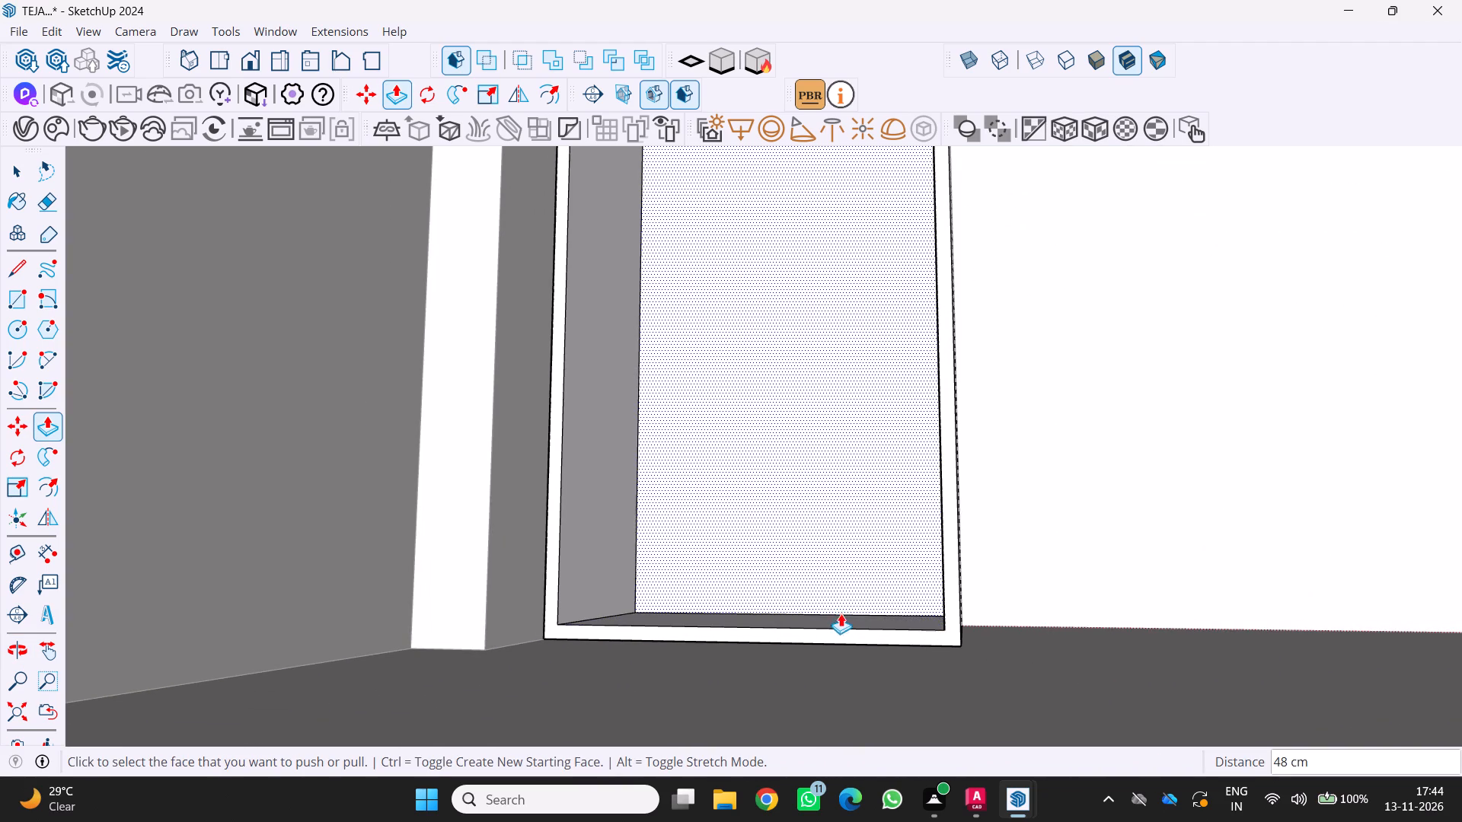
middle_drag(822, 615, 733, 668)
scroll(733, 668, up, 1)
drag(715, 656, 726, 697)
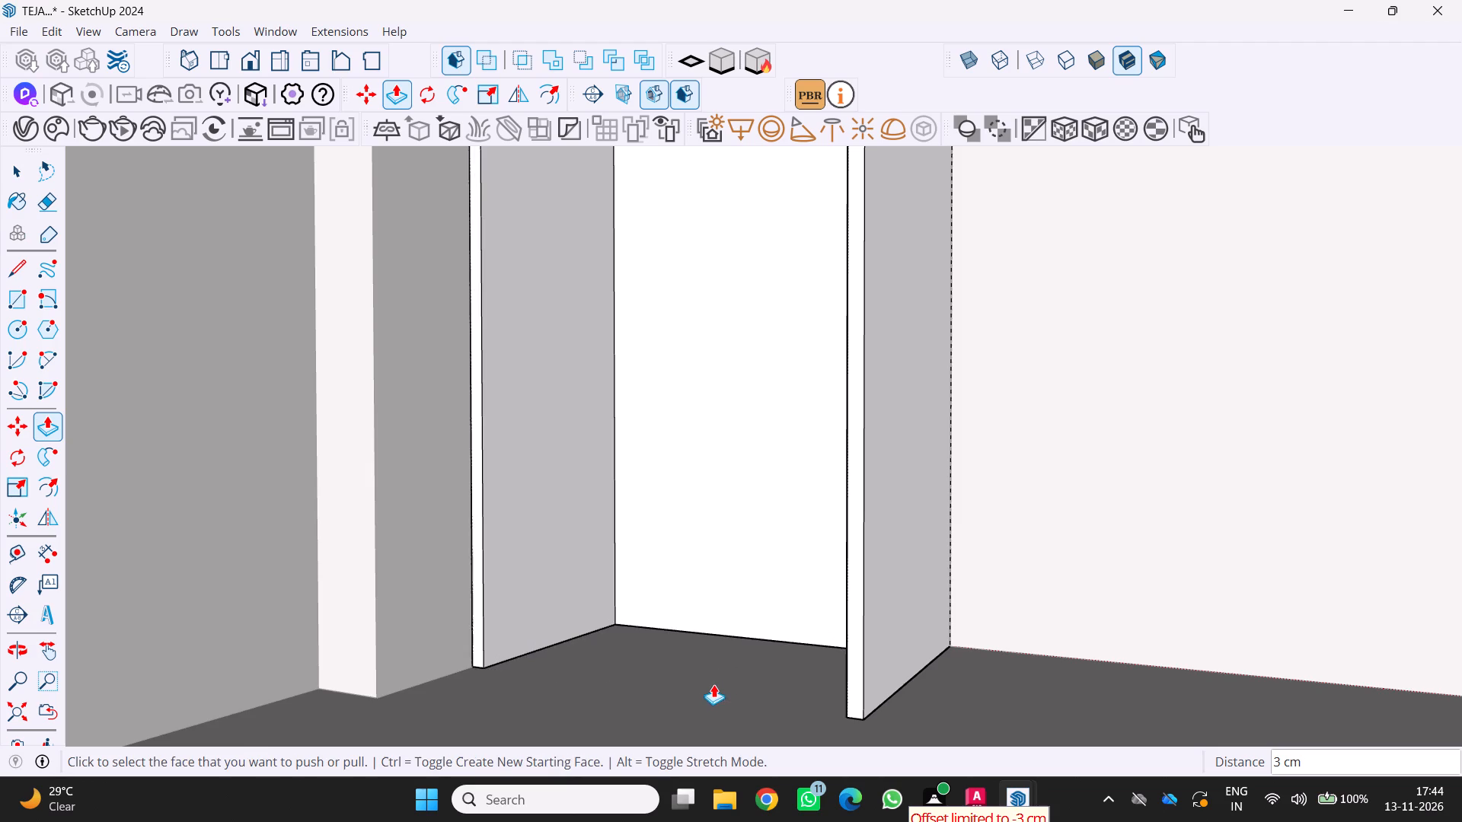
Erase the vertical guide line running along the narrow cabinet's side.
scroll(712, 679, down, 15)
middle_drag(735, 638, 910, 588)
middle_click(914, 584)
middle_click(918, 580)
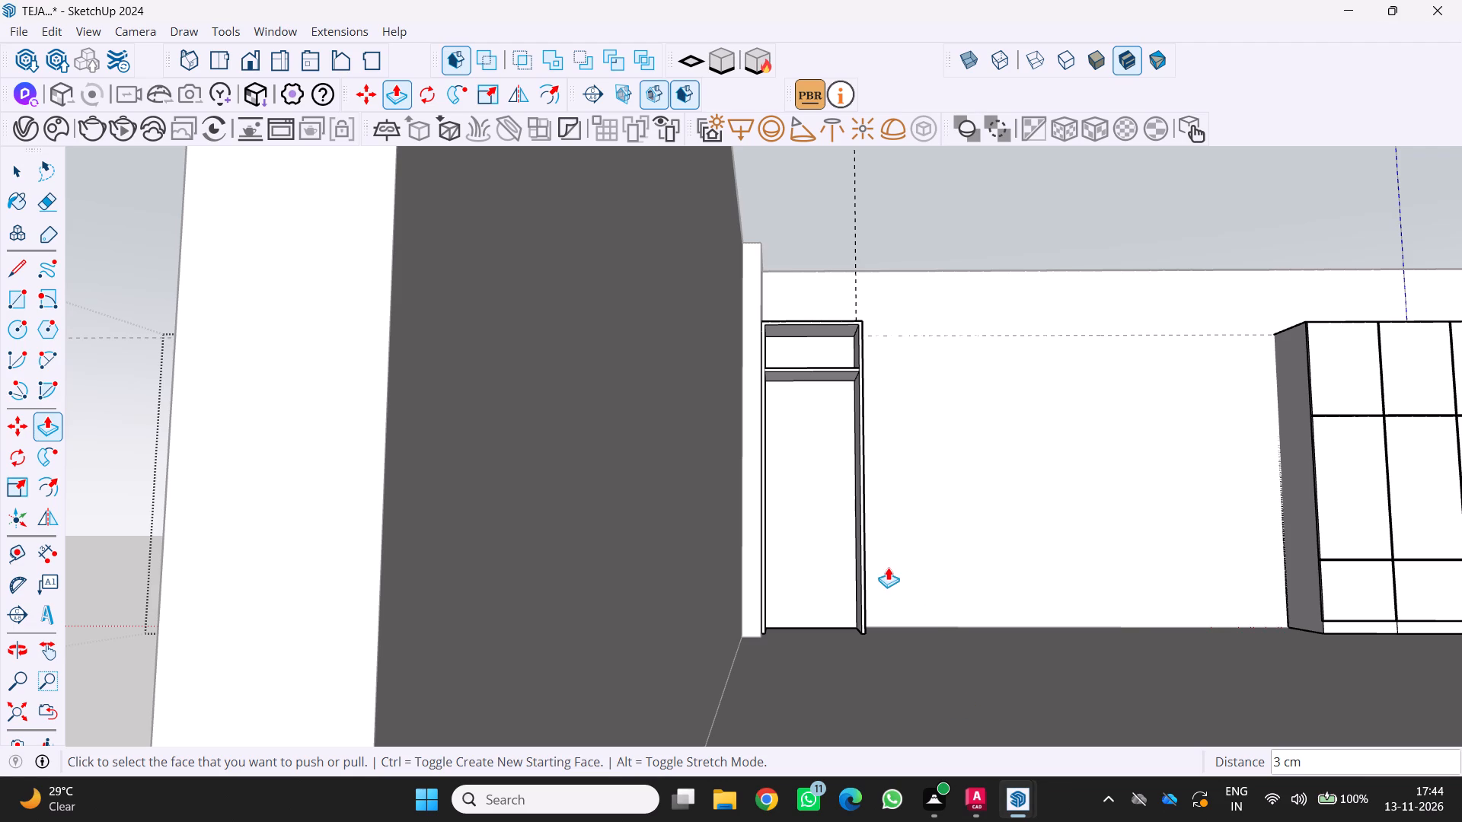
middle_drag(897, 576, 794, 542)
middle_click(794, 542)
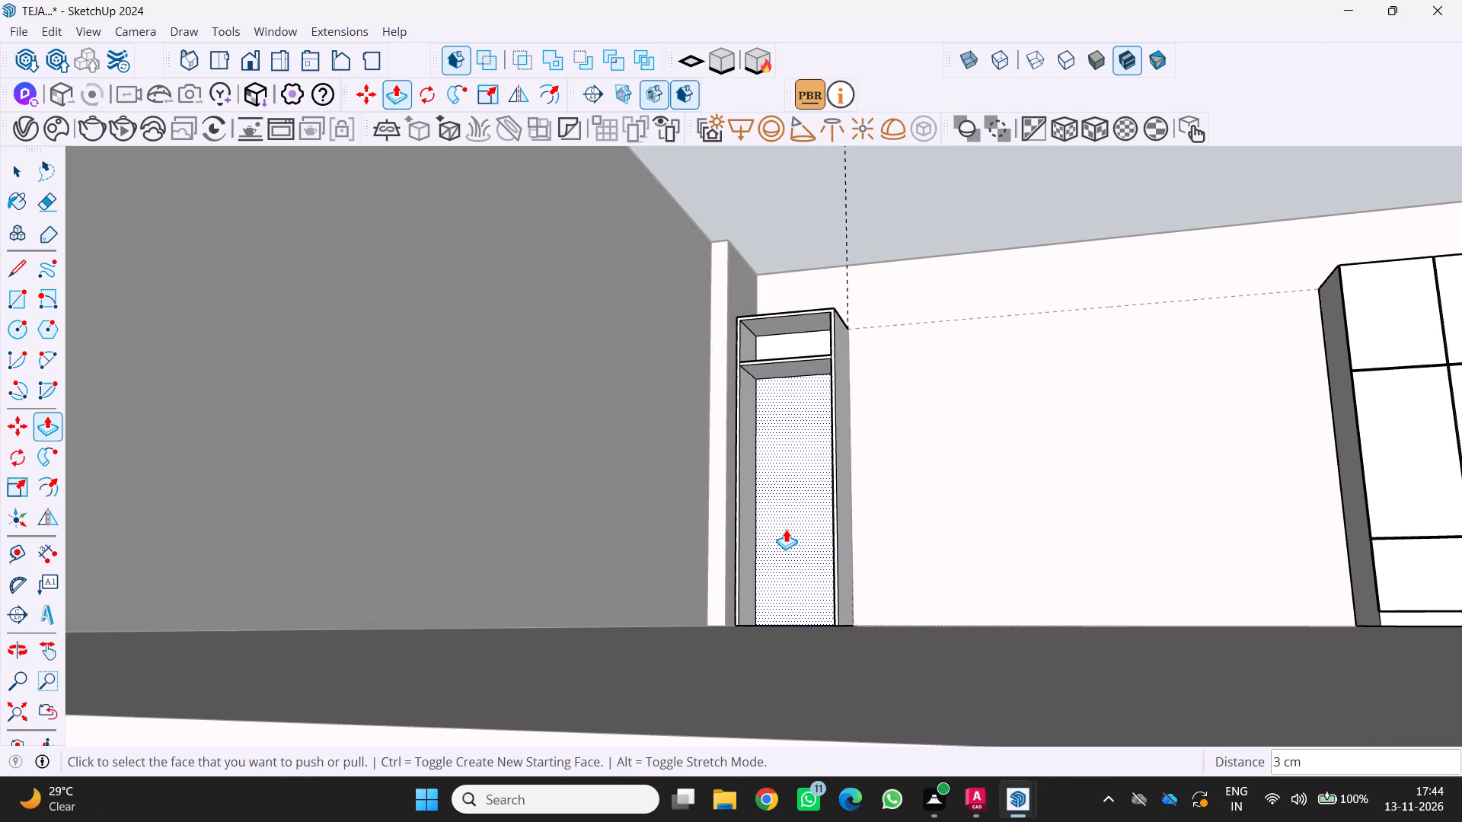
middle_drag(839, 530, 842, 548)
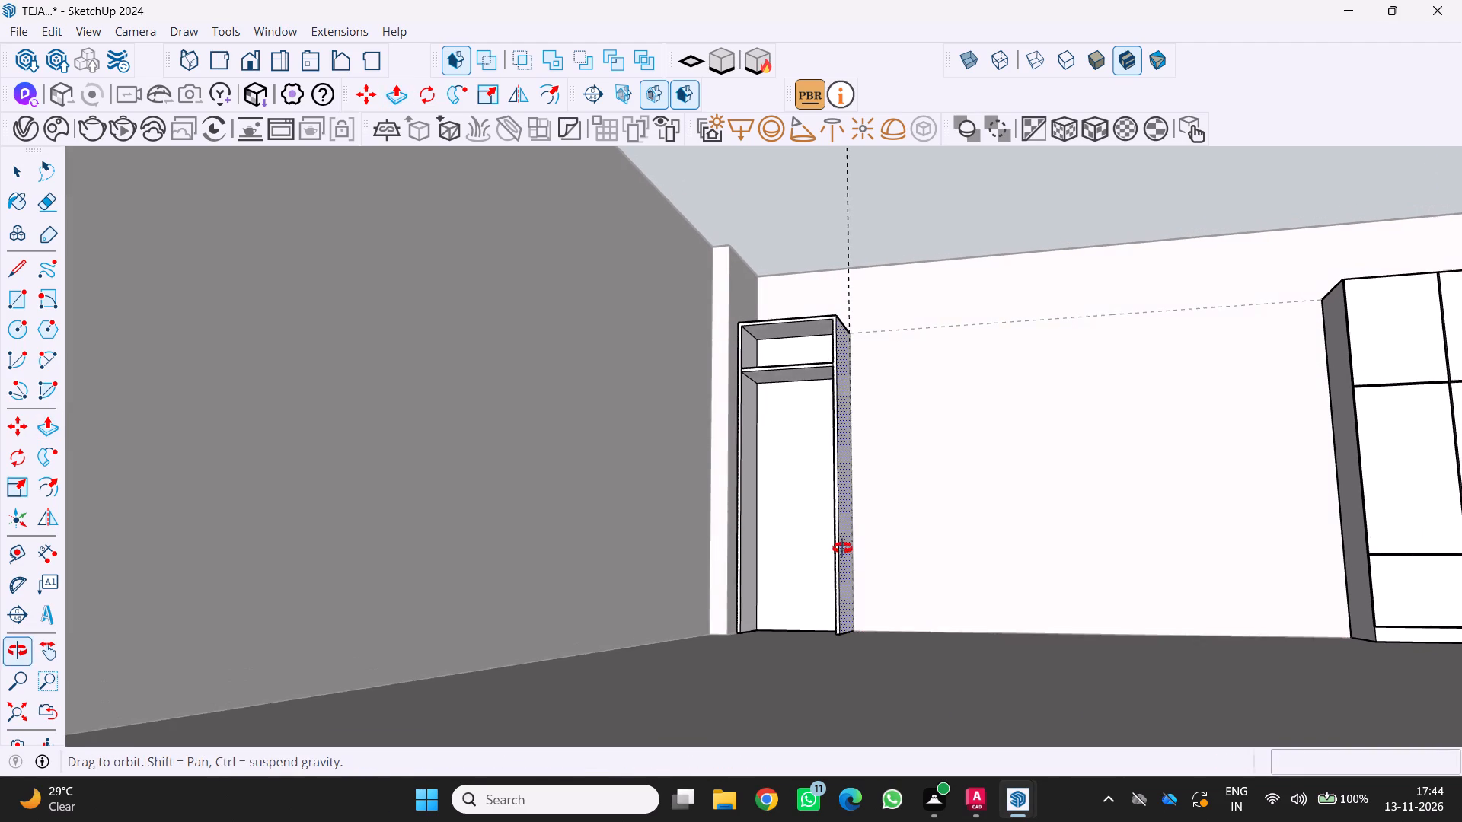
middle_drag(842, 548, 842, 551)
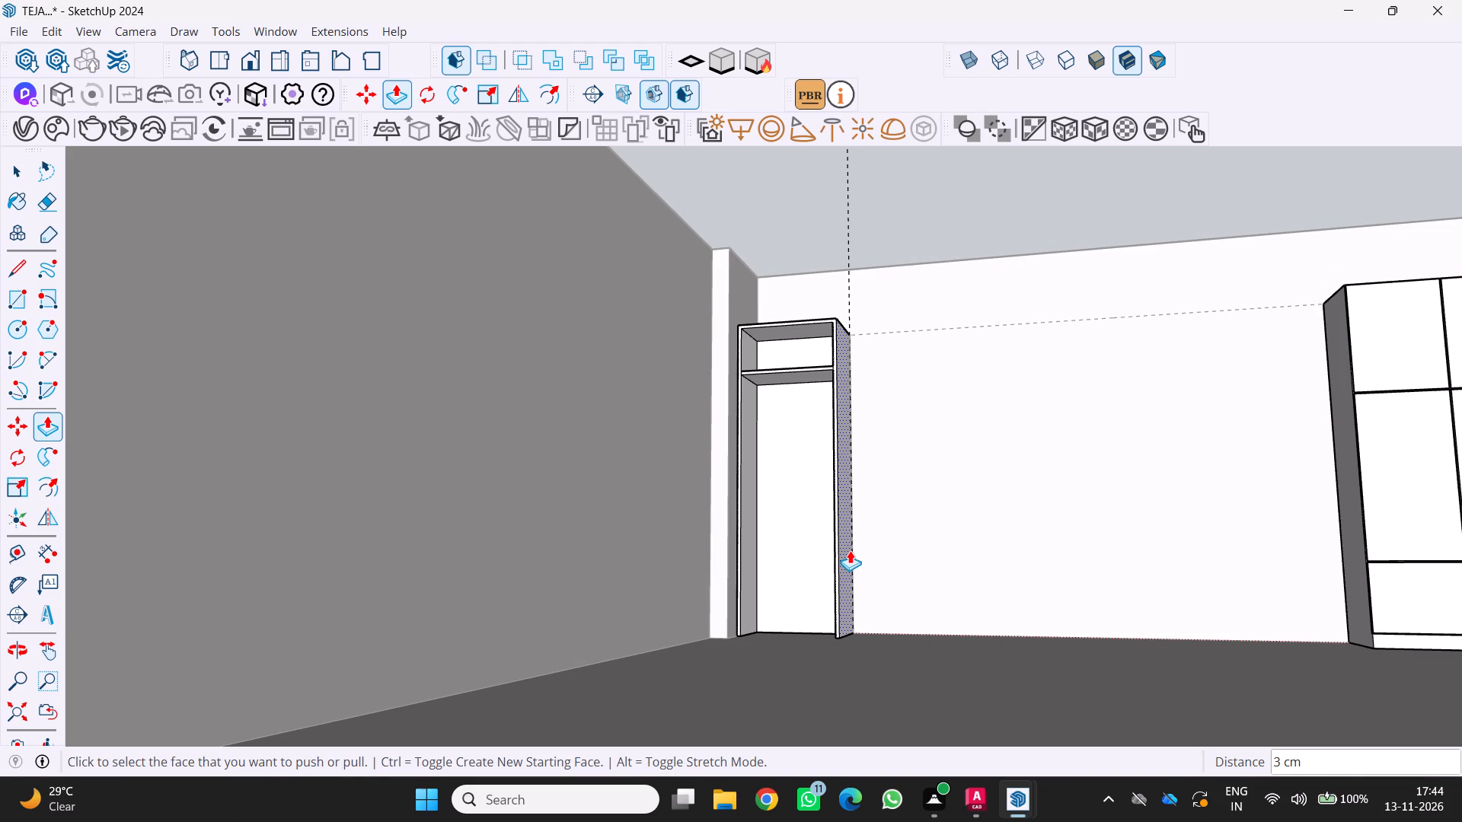
scroll(861, 554, down, 3)
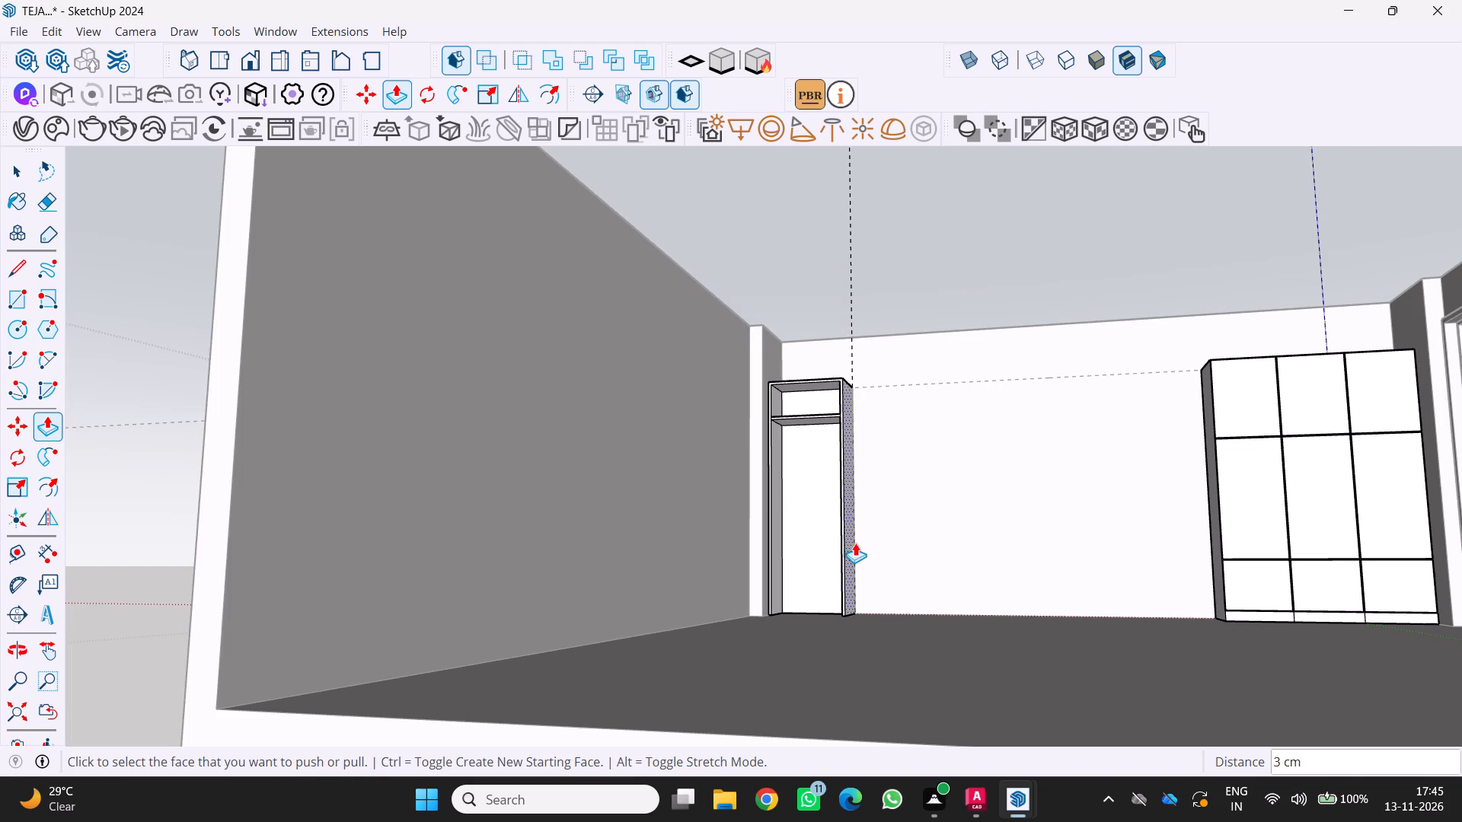
middle_drag(854, 543, 879, 639)
middle_click(879, 639)
scroll(874, 539, down, 4)
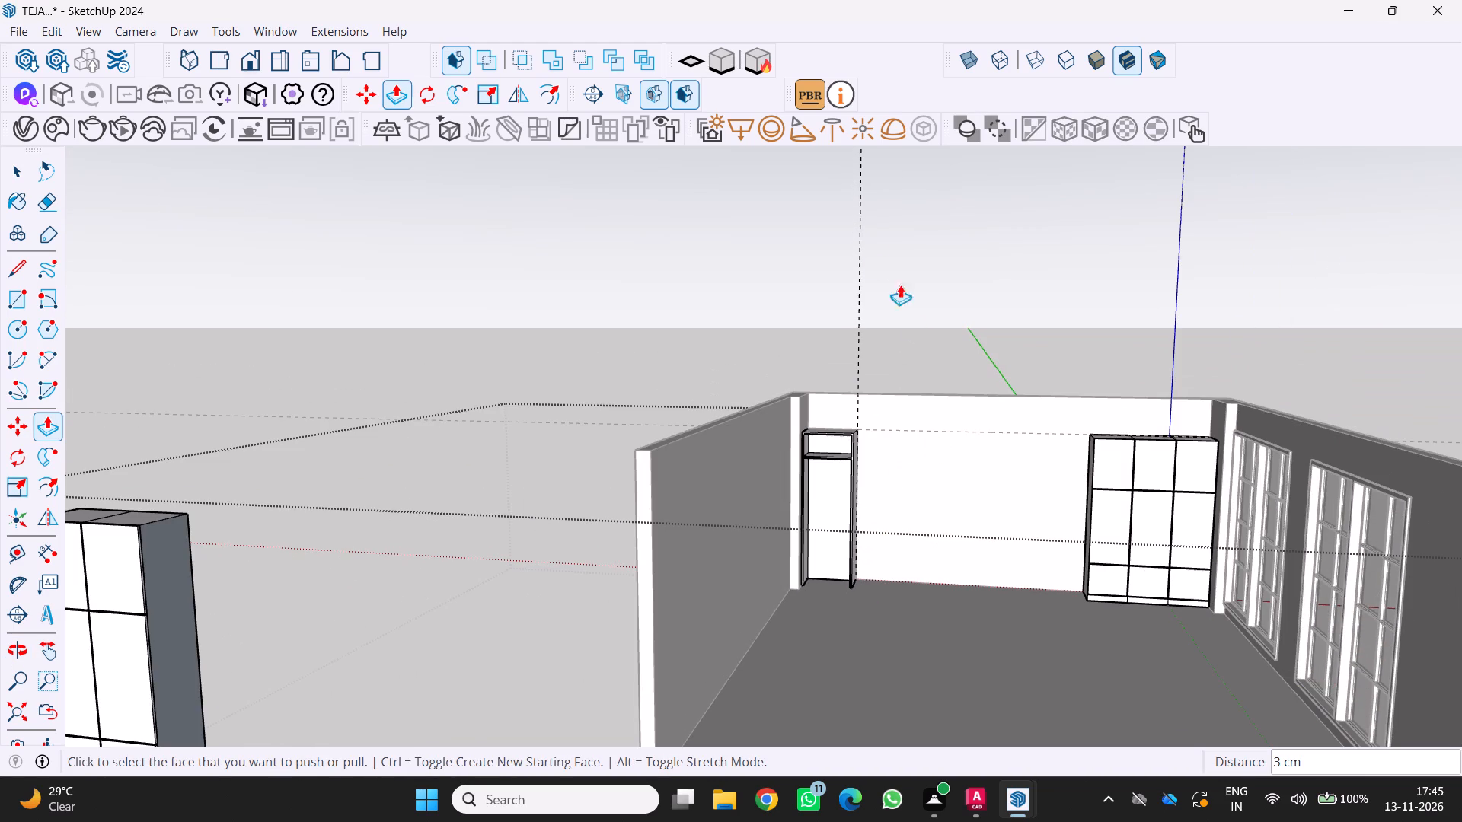
middle_drag(925, 313, 809, 367)
scroll(861, 333, down, 3)
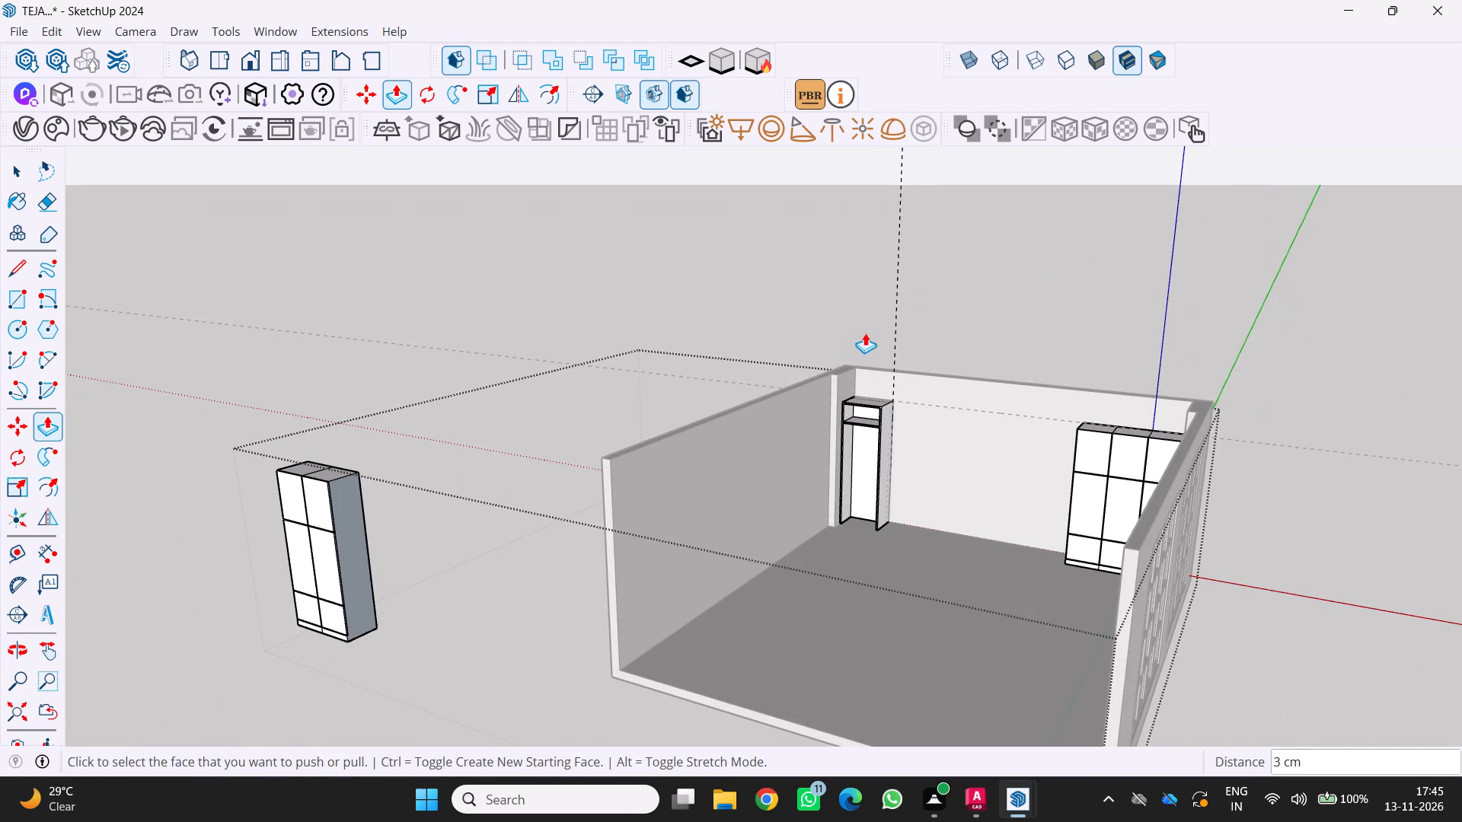
key(e)
click(897, 281)
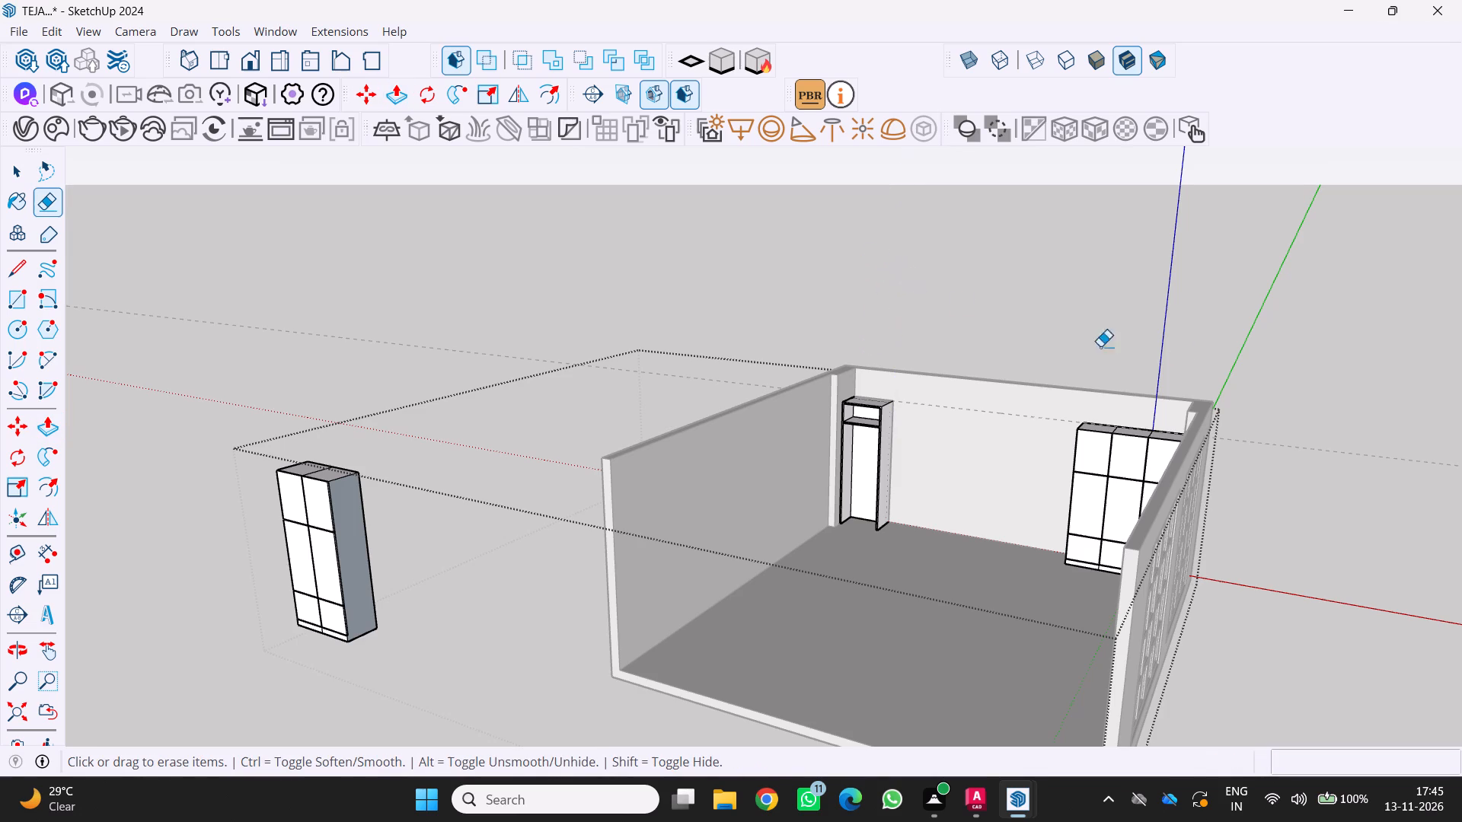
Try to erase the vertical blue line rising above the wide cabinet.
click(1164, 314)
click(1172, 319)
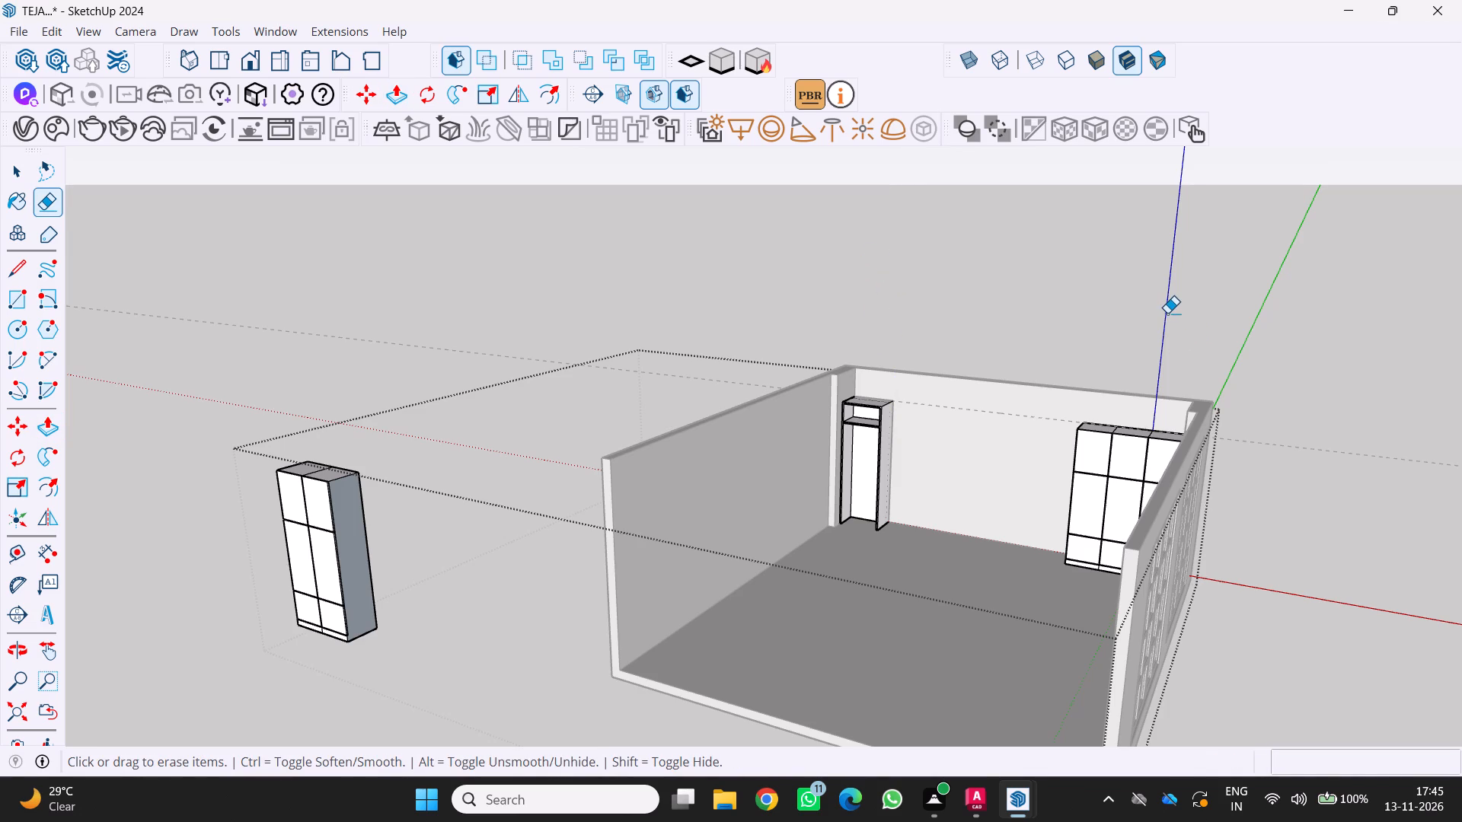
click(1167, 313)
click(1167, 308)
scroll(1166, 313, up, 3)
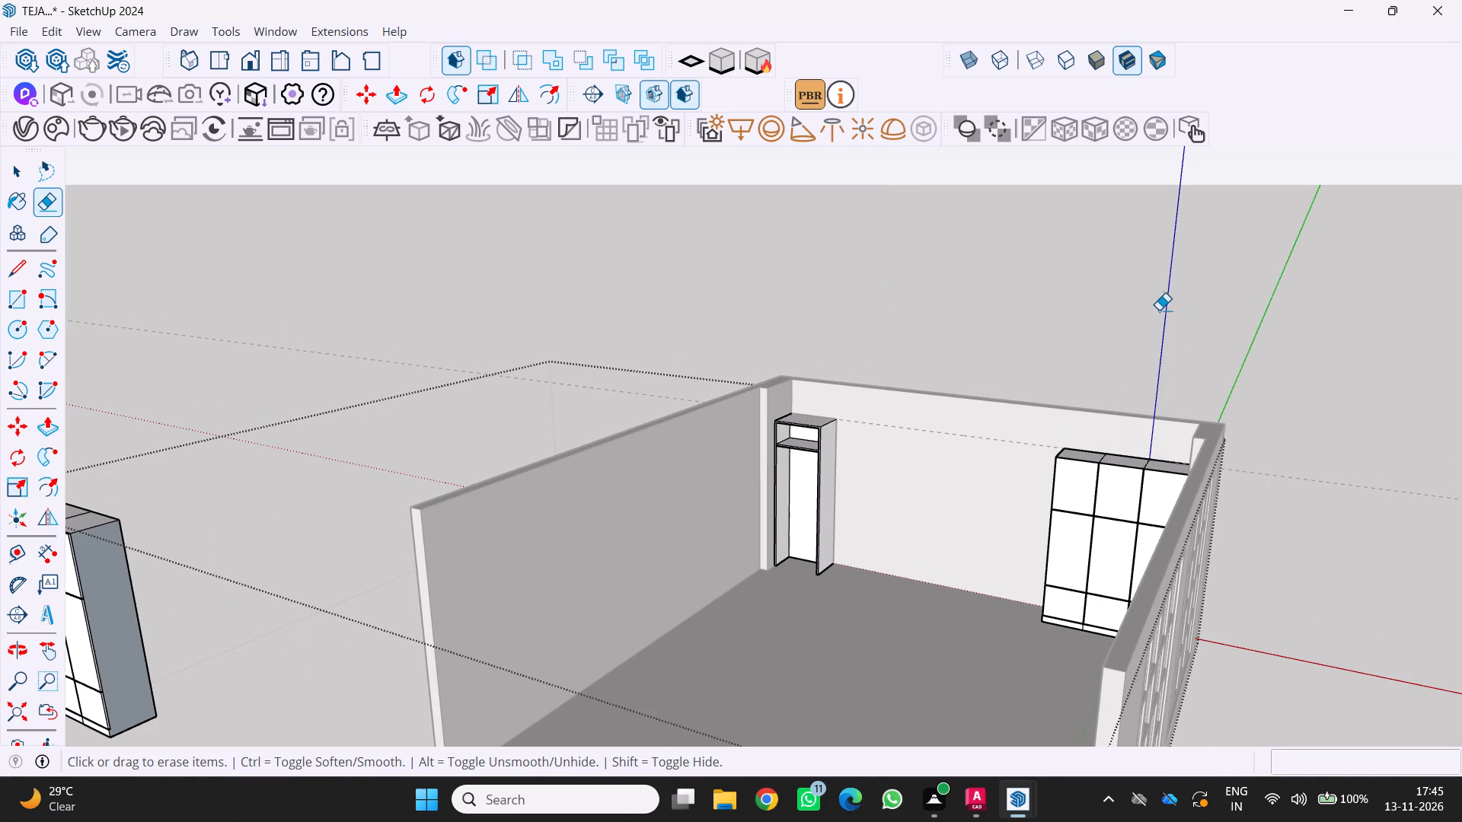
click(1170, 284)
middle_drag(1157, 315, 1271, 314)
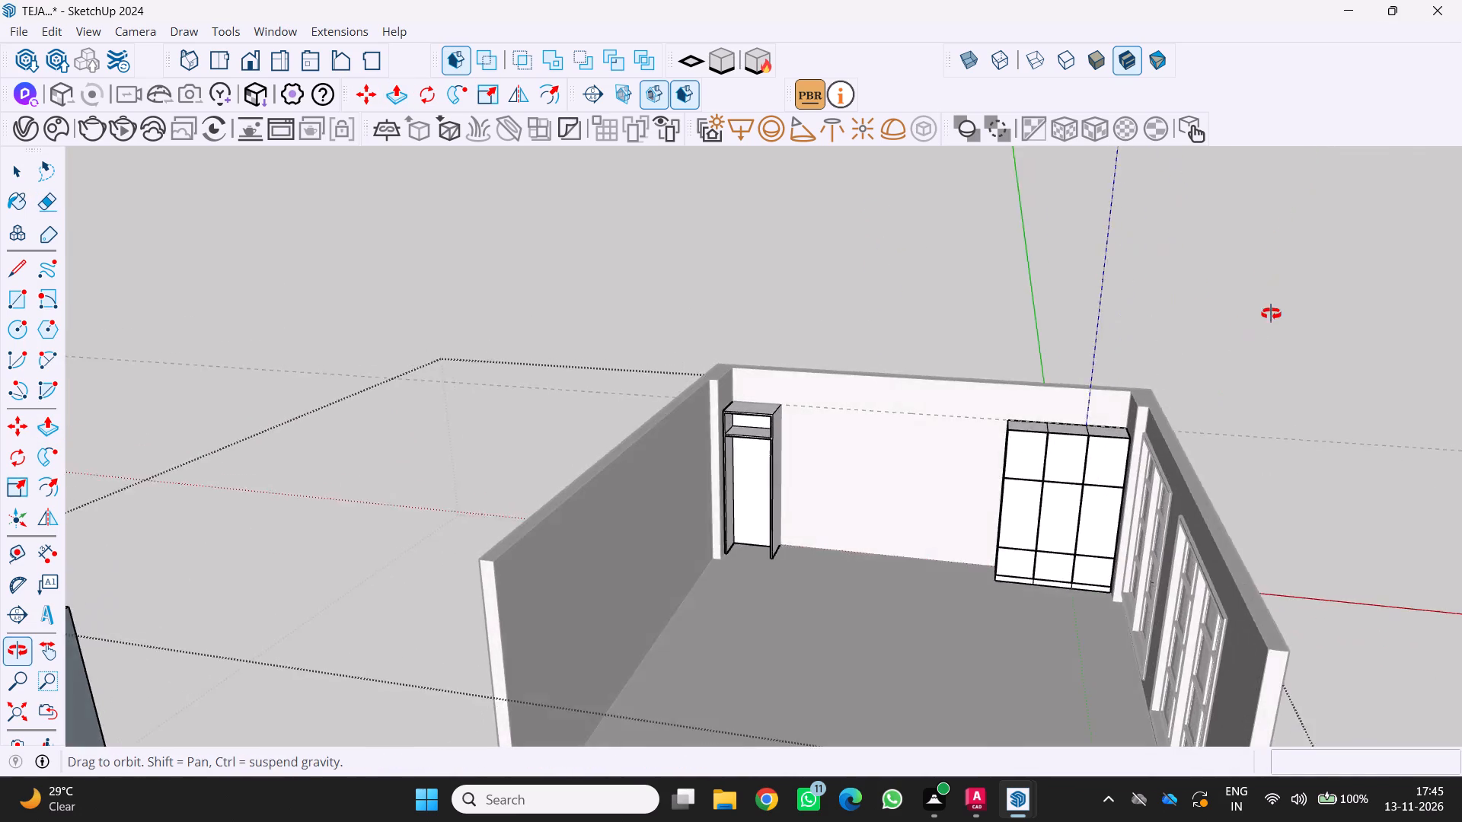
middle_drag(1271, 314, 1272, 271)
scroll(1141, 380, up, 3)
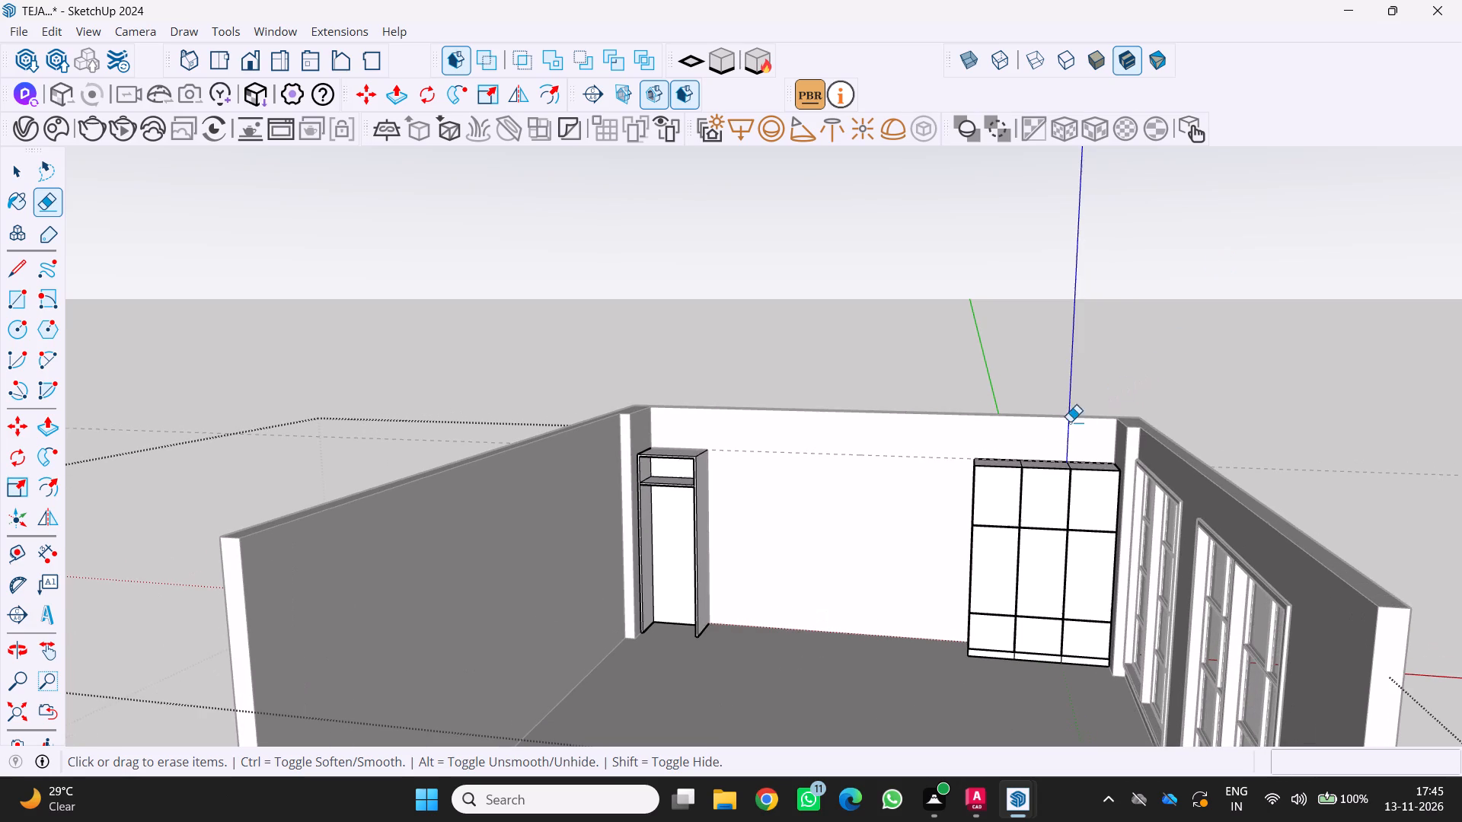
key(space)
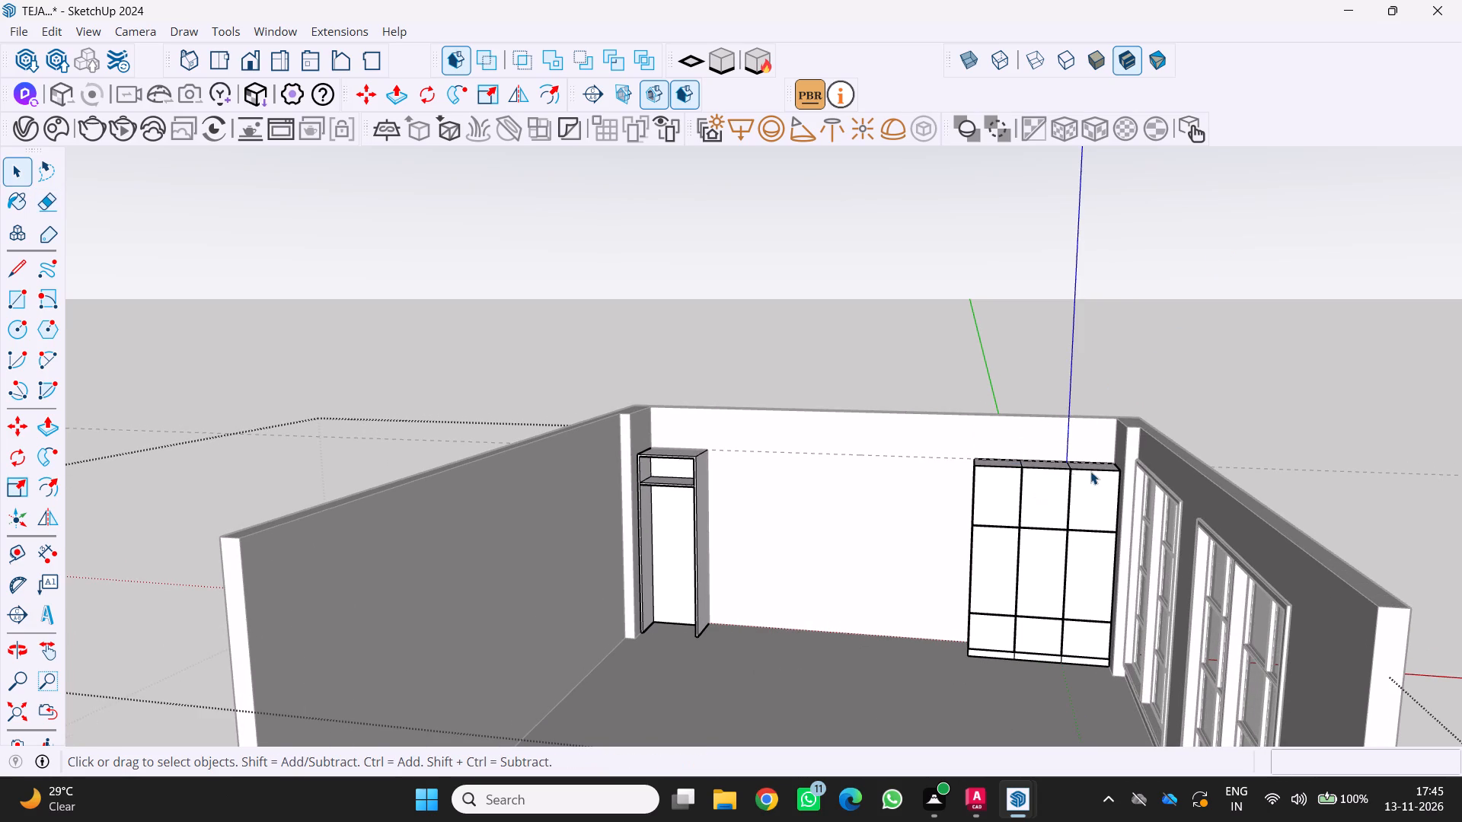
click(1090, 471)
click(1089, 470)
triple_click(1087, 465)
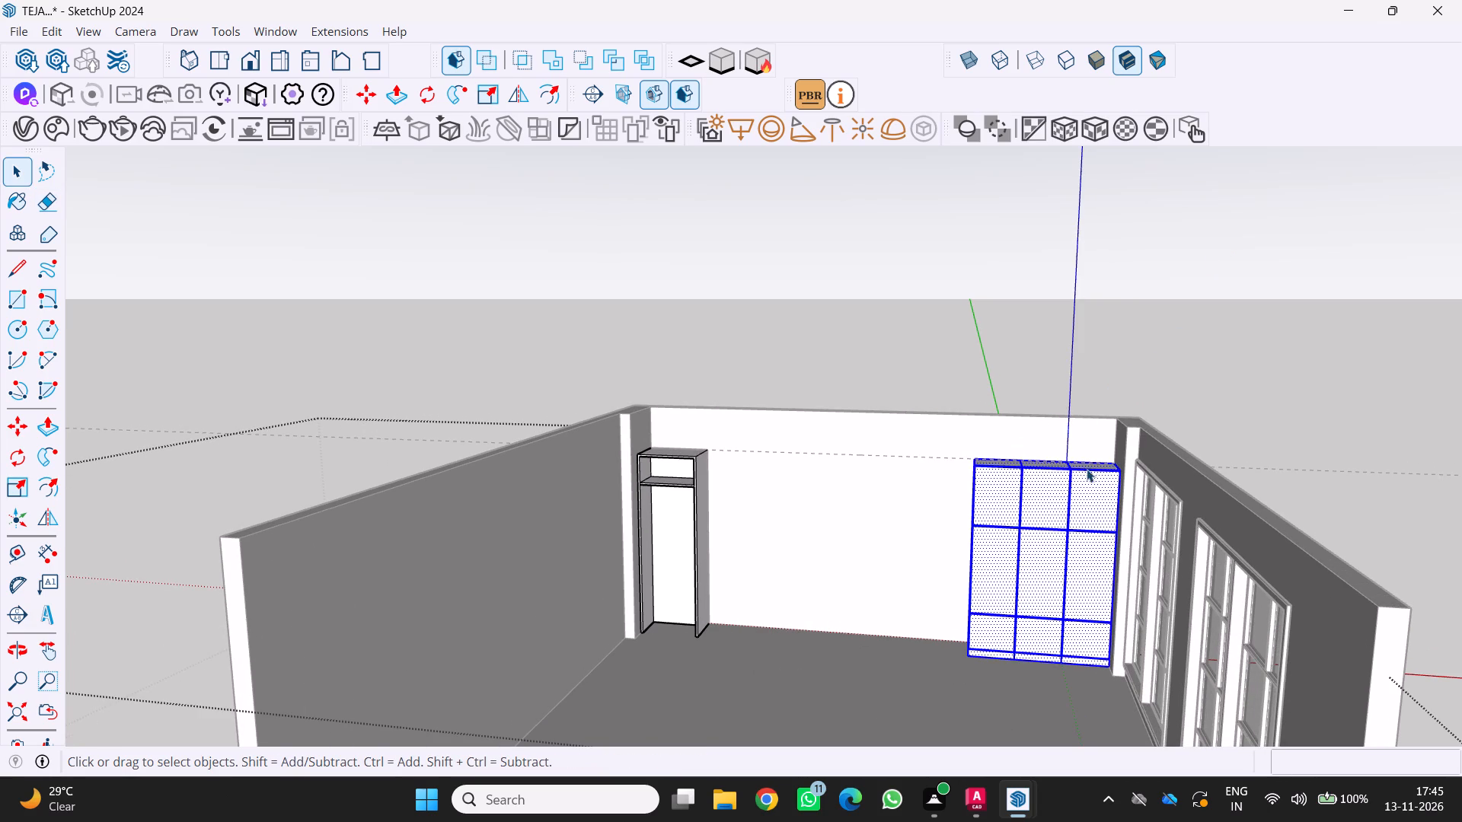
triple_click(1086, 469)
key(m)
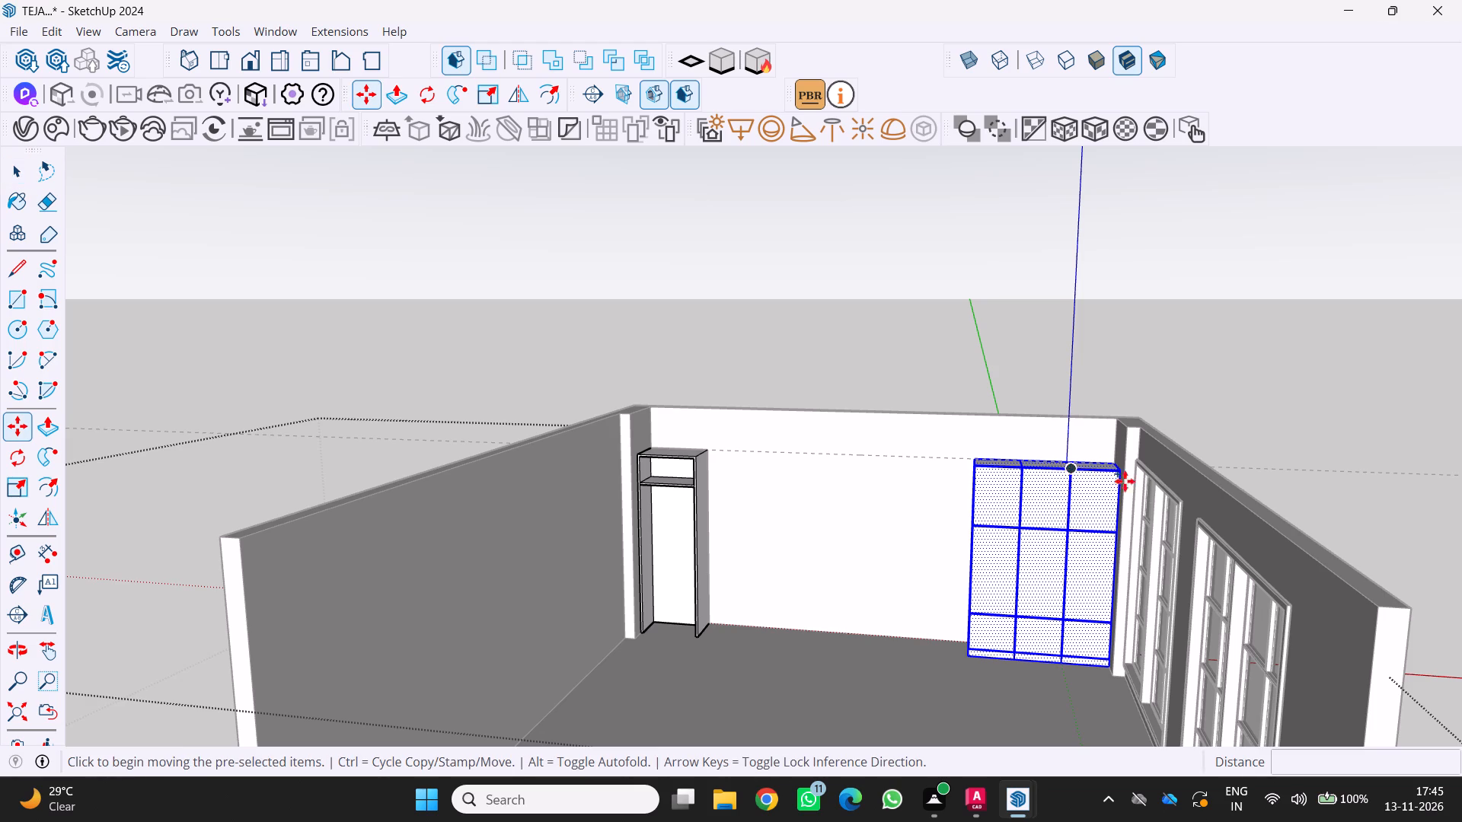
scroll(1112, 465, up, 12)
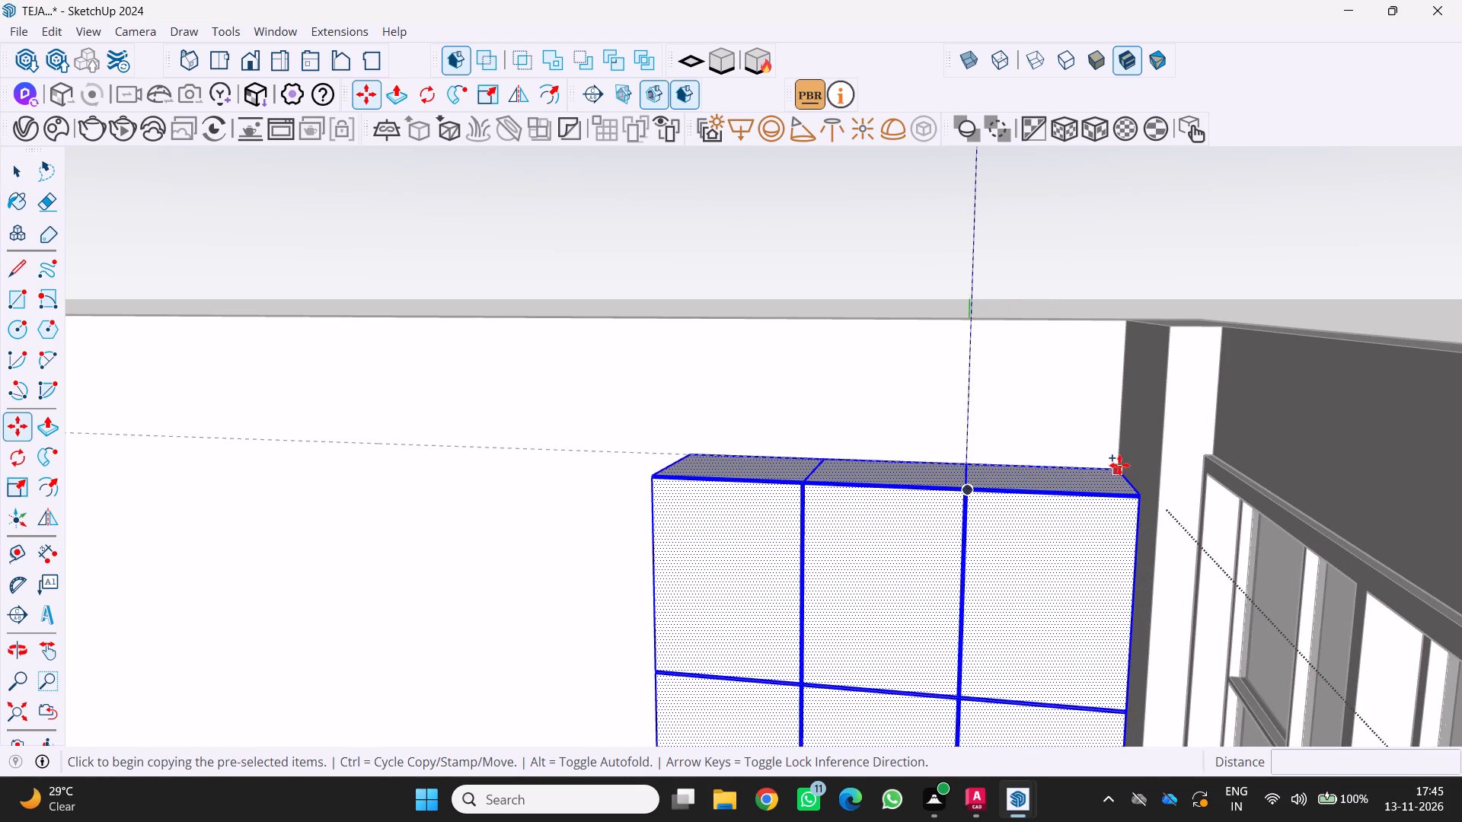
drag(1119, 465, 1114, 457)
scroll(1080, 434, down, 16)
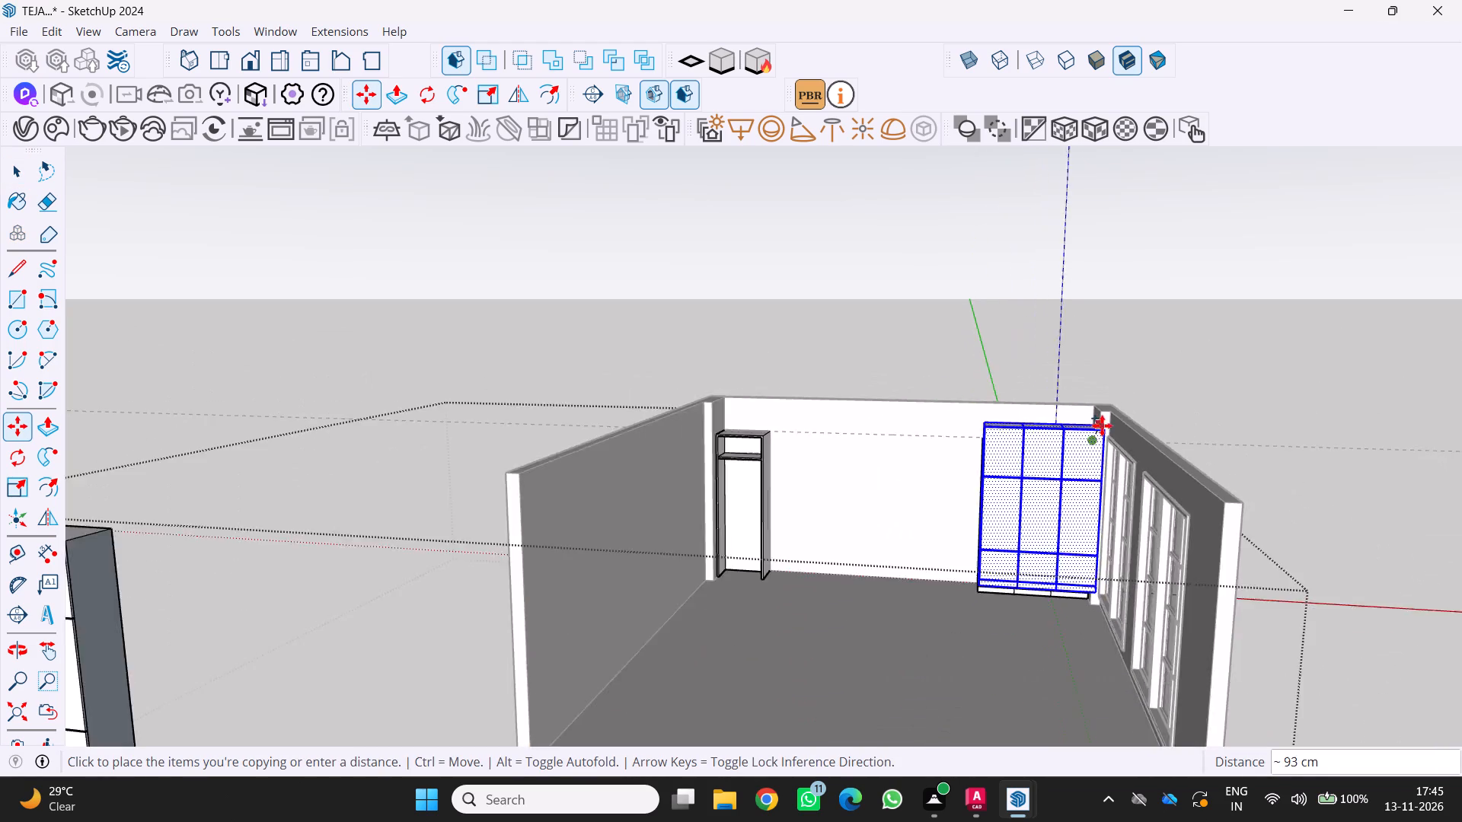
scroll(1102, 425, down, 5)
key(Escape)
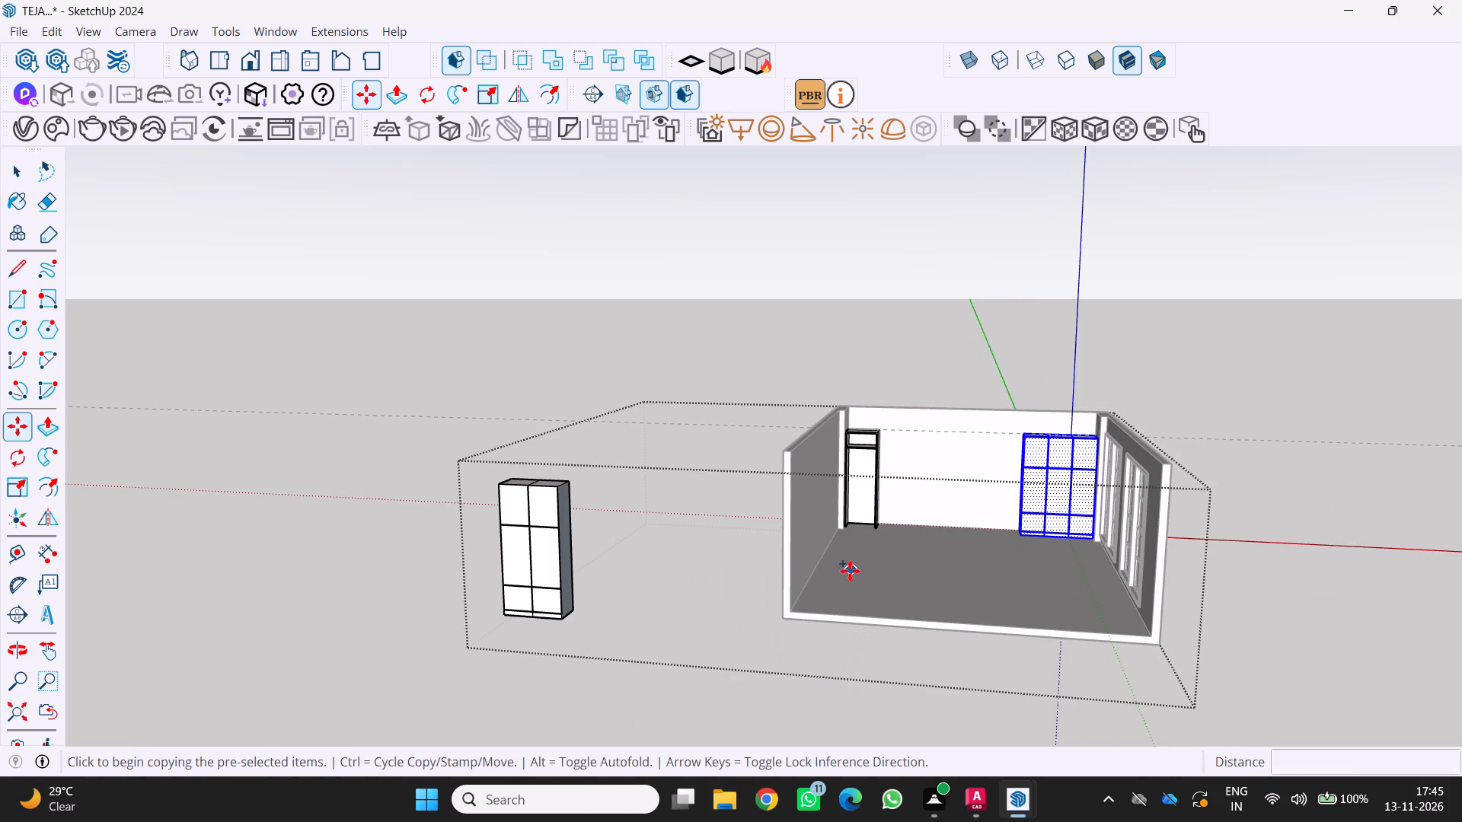
Erase the top edges of the upper compartment farthest from the room on the two-column cabinet outside, removing its front, top and back faces.
scroll(630, 581, up, 3)
middle_drag(631, 568, 769, 581)
key(space)
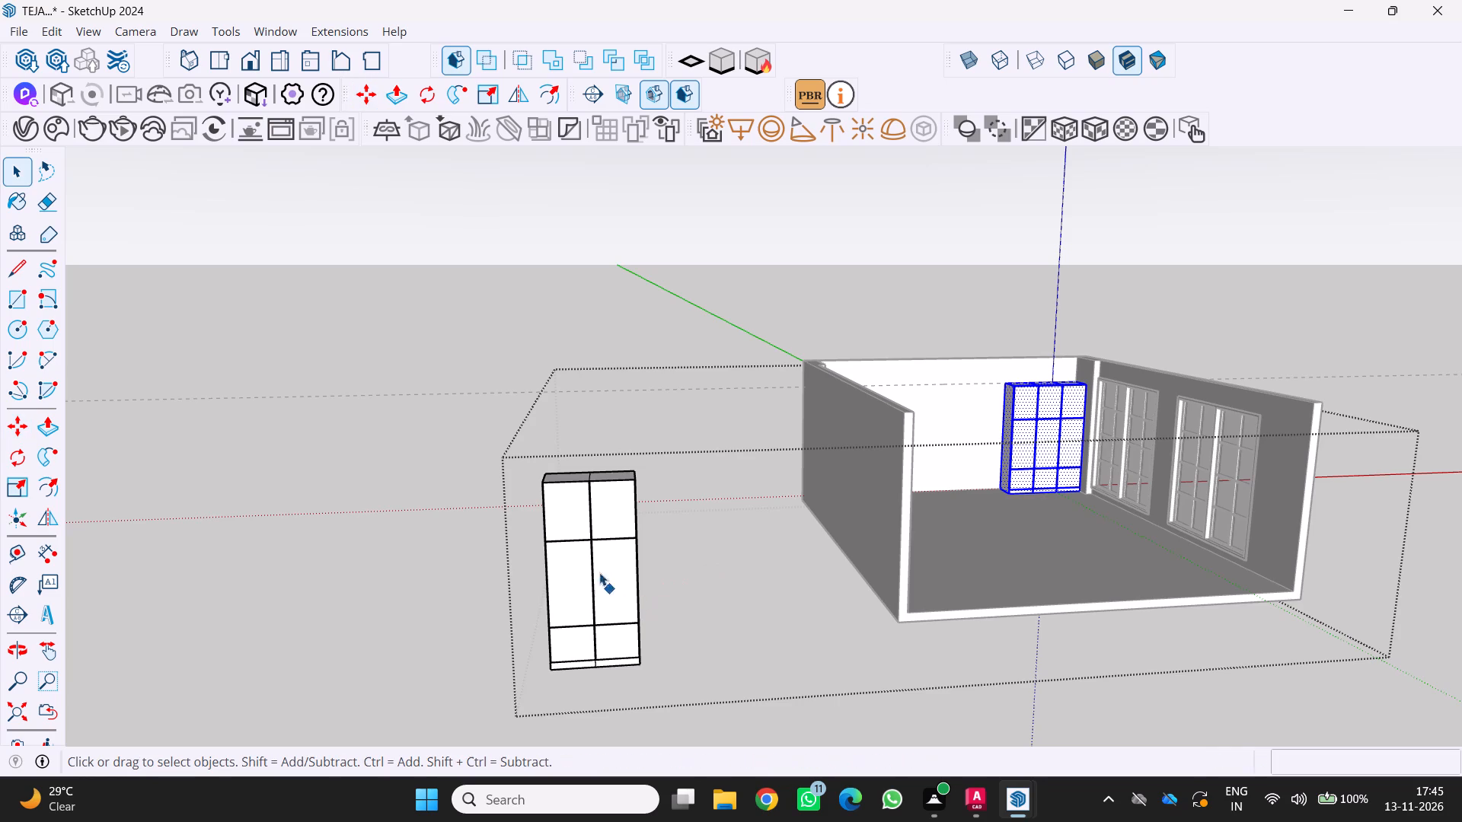
triple_click(600, 526)
scroll(542, 517, up, 3)
middle_drag(545, 512, 579, 585)
middle_drag(675, 667, 639, 641)
scroll(640, 641, up, 1)
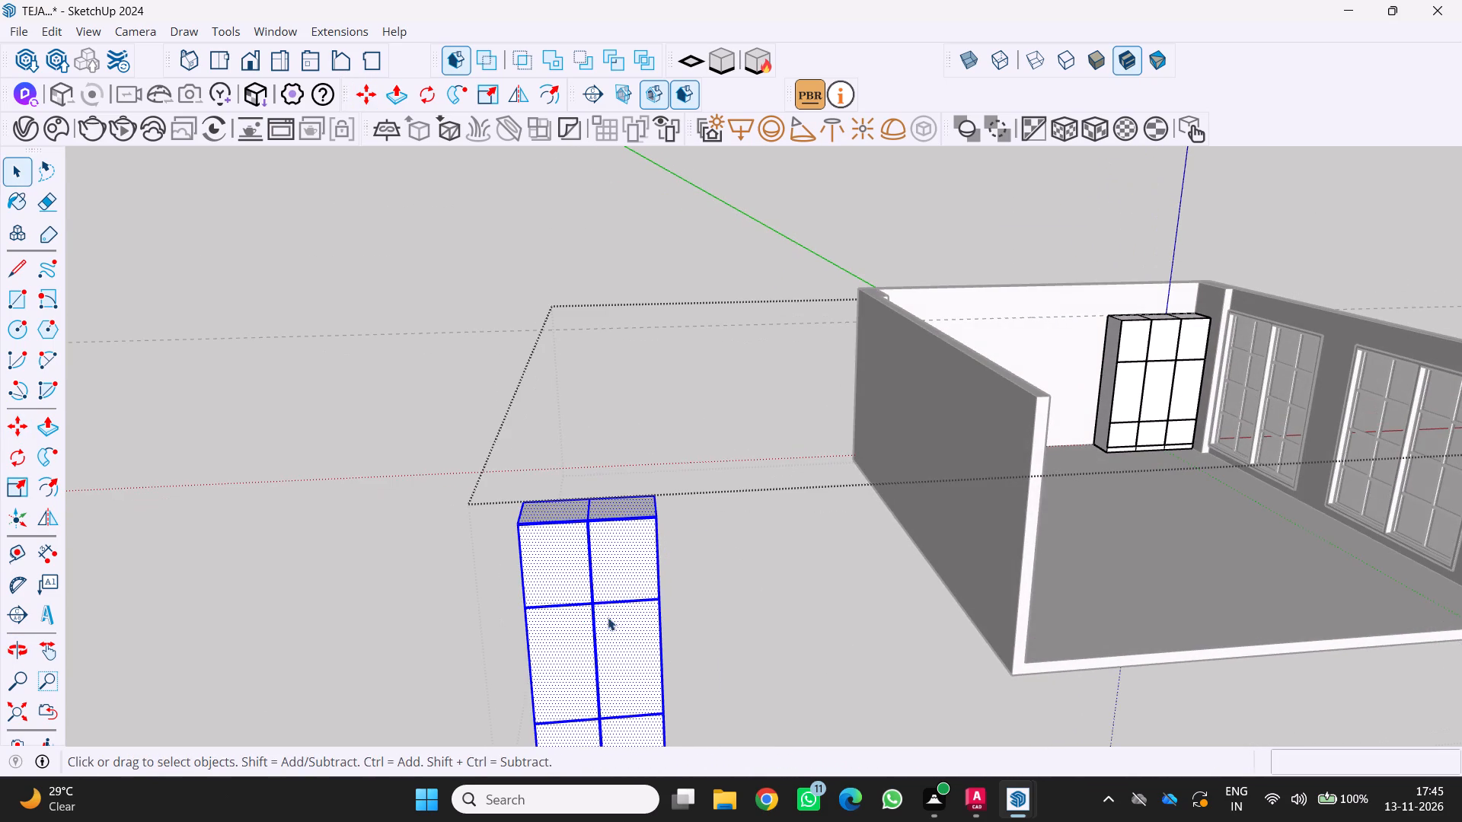
key(e)
scroll(606, 601, up, 3)
drag(522, 490, 519, 505)
drag(525, 498, 535, 483)
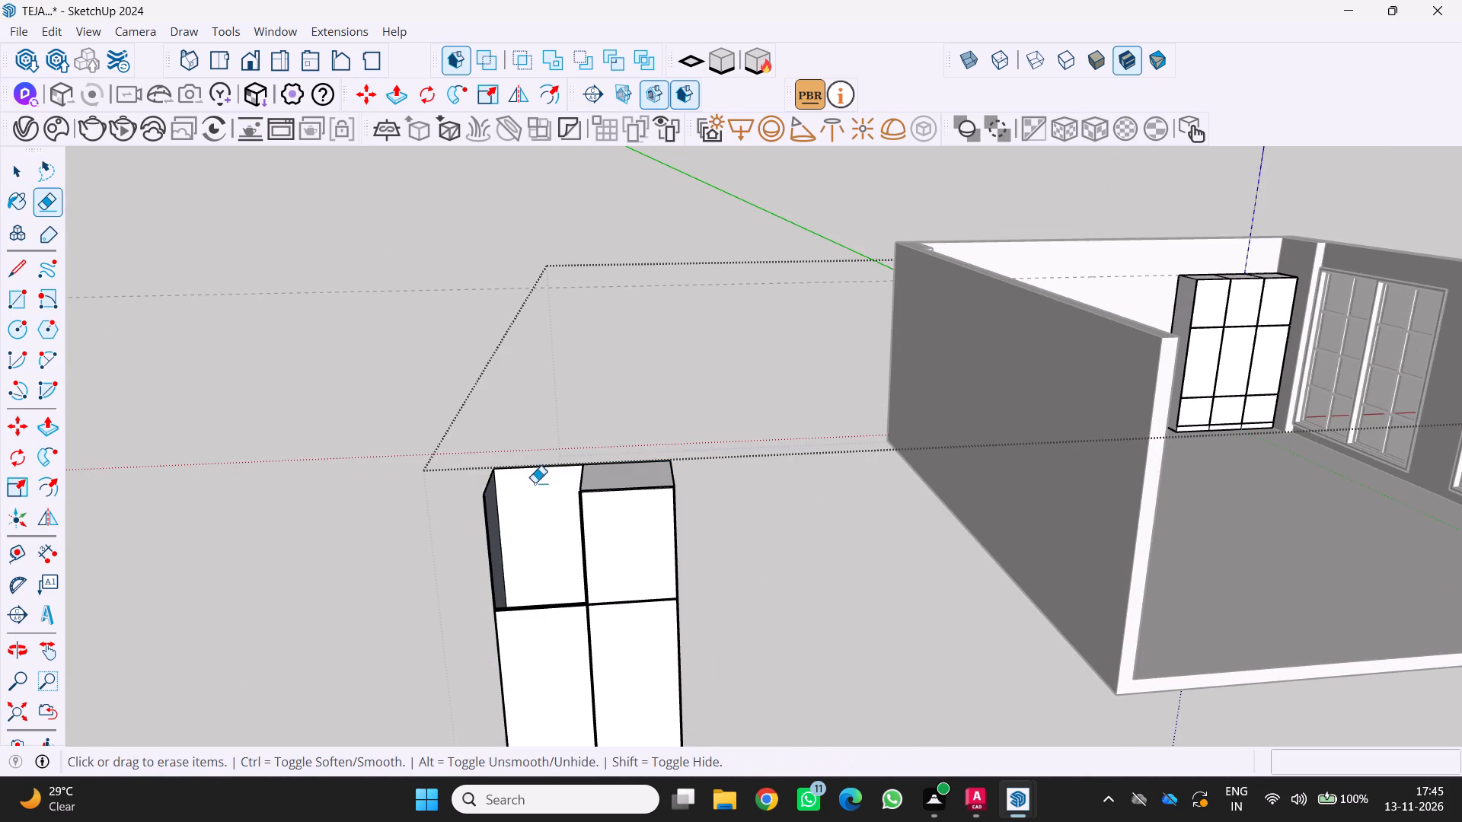
click(533, 475)
Examine the two-column cabinet outside the room around its opened upper compartment from several angles.
scroll(501, 528, up, 1)
middle_drag(502, 530, 620, 511)
middle_click(620, 511)
middle_click(623, 511)
middle_click(624, 511)
middle_click(625, 511)
middle_click(628, 511)
middle_click(628, 511)
scroll(629, 511, down, 3)
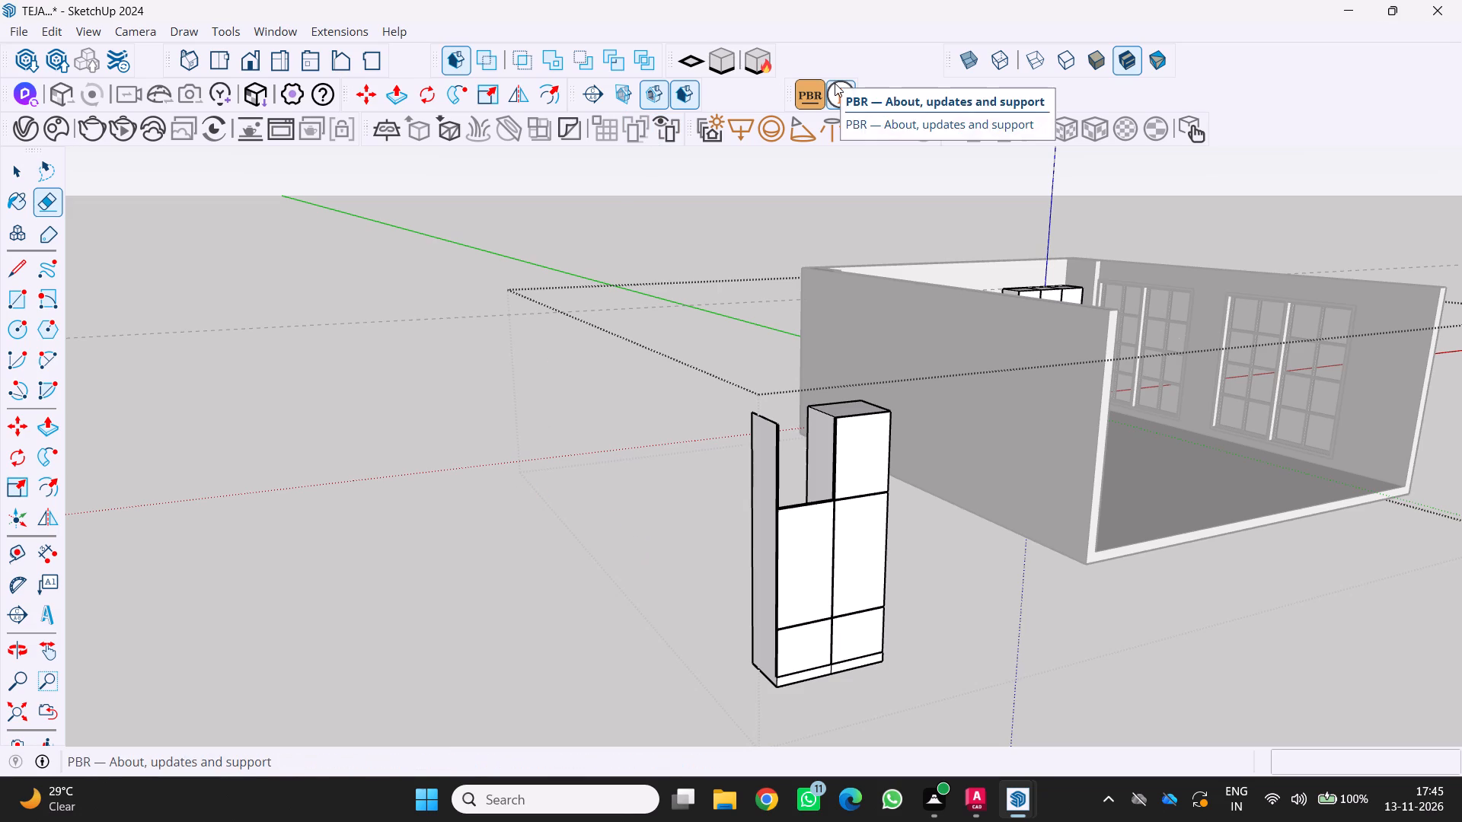
scroll(876, 18, down, 2)
middle_drag(701, 683, 662, 623)
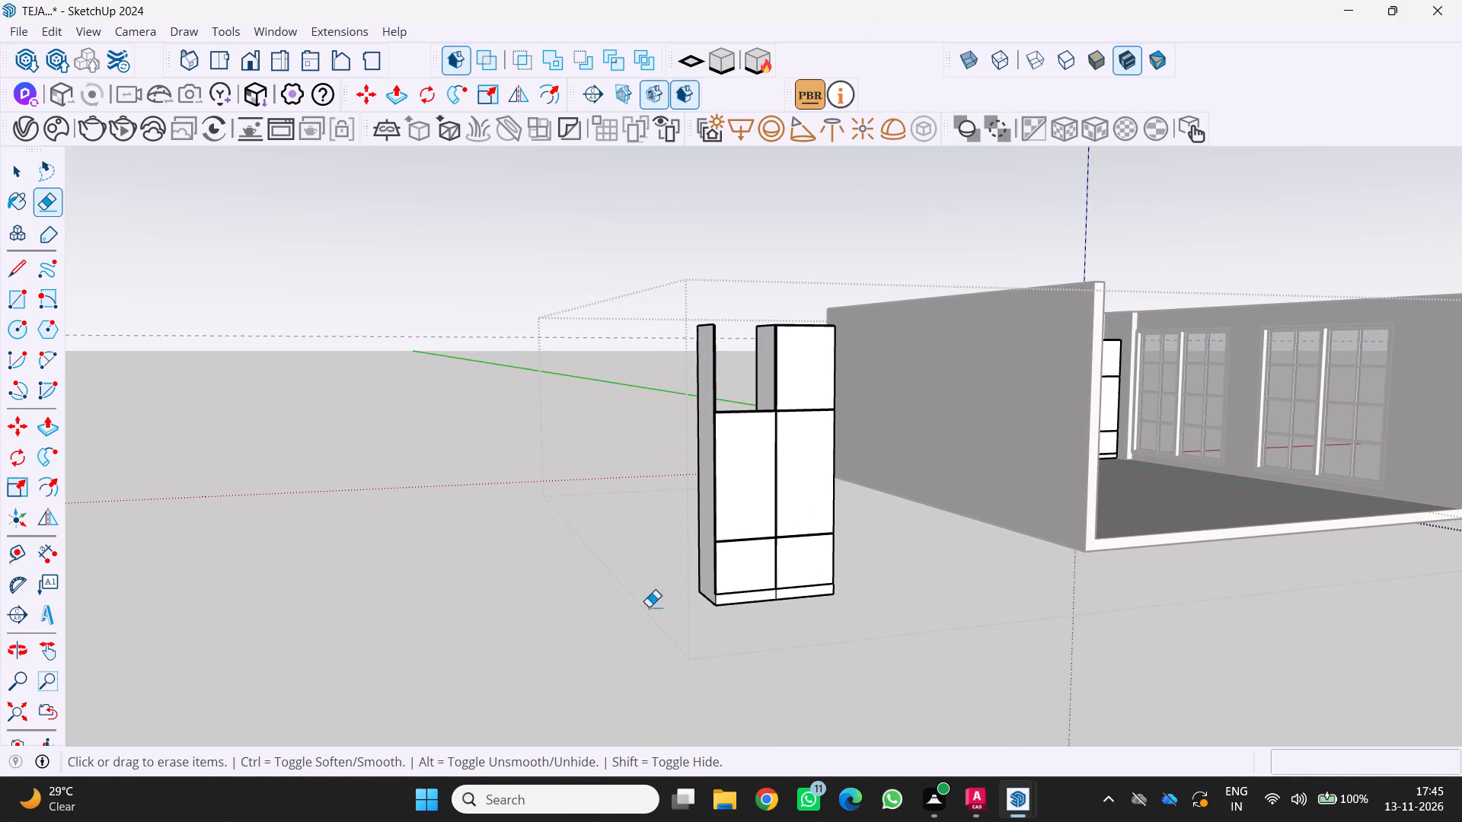
Erase the edges of the outer side panel on the two-column cabinet's column farthest from the room, removing the panel.
middle_drag(707, 518, 713, 556)
middle_drag(714, 556, 720, 576)
middle_click(720, 576)
scroll(777, 587, up, 3)
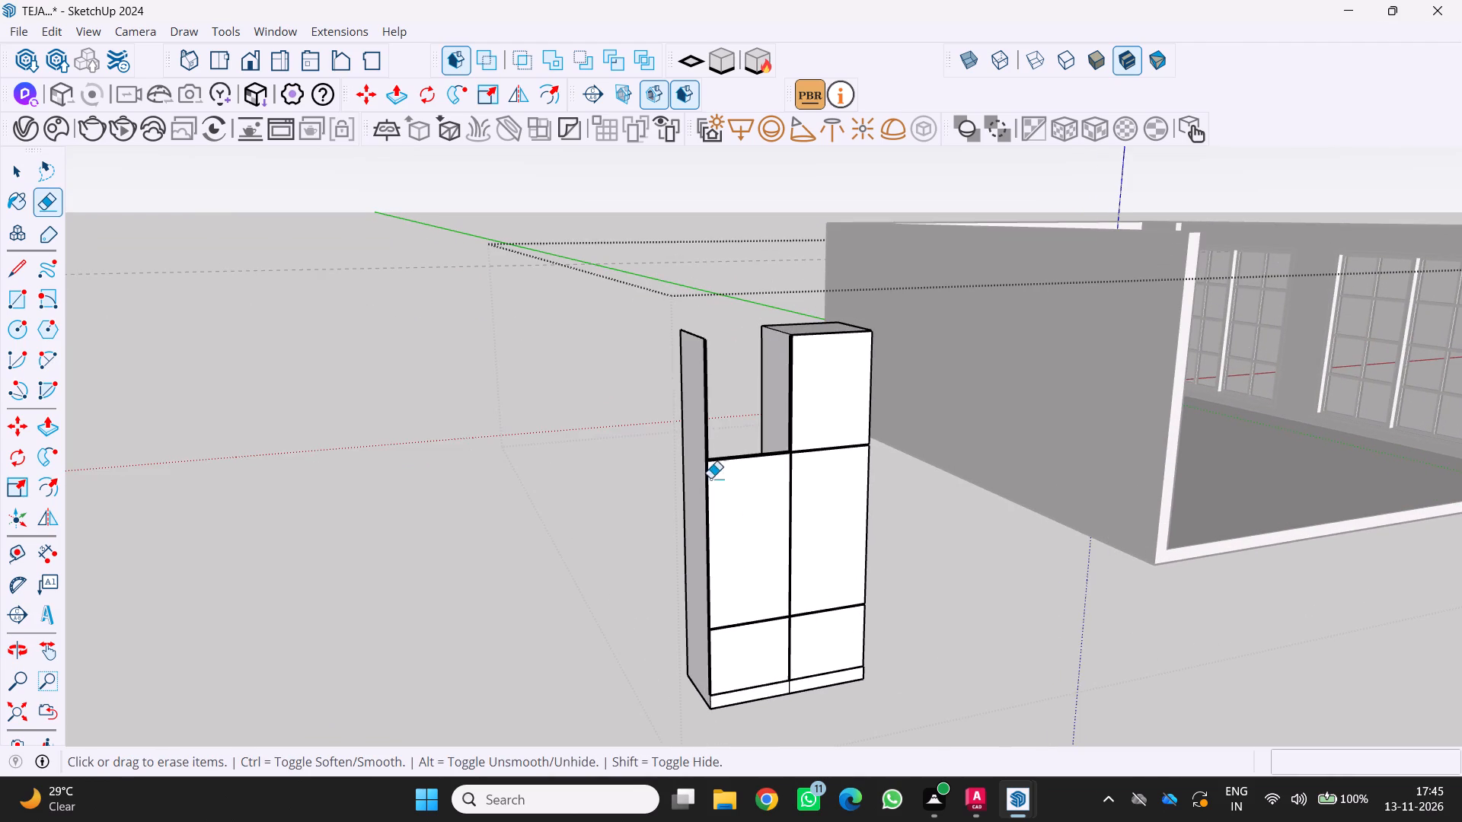
drag(704, 458, 723, 434)
drag(711, 444, 697, 376)
drag(691, 360, 687, 302)
drag(690, 365, 664, 352)
middle_drag(751, 472, 780, 529)
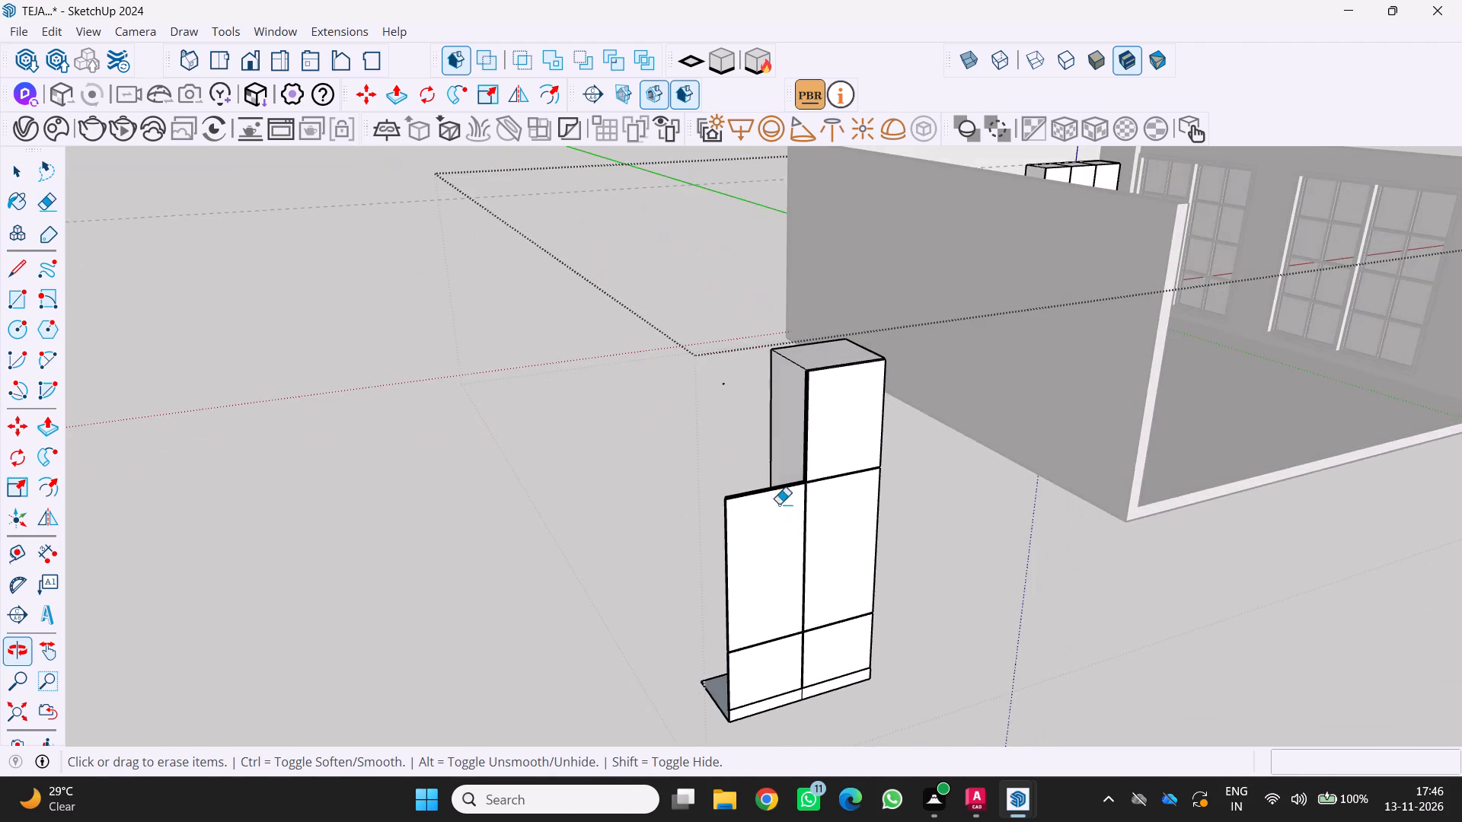
Erase the middle compartment's front in the column farthest from the room, including its top and side edges.
scroll(773, 495, up, 13)
middle_drag(757, 486, 785, 521)
scroll(784, 521, down, 10)
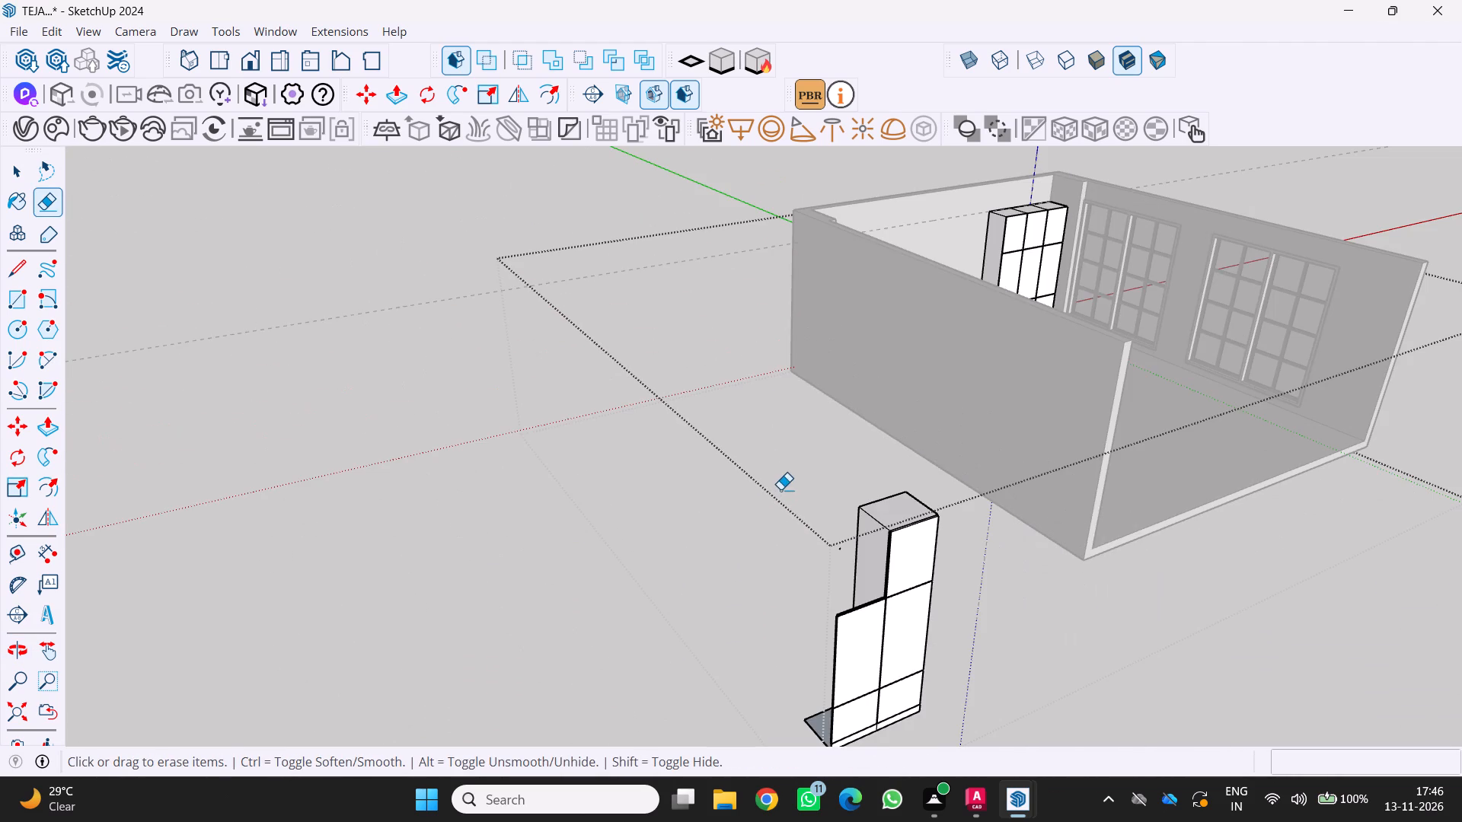
scroll(828, 627, up, 4)
drag(836, 610, 840, 593)
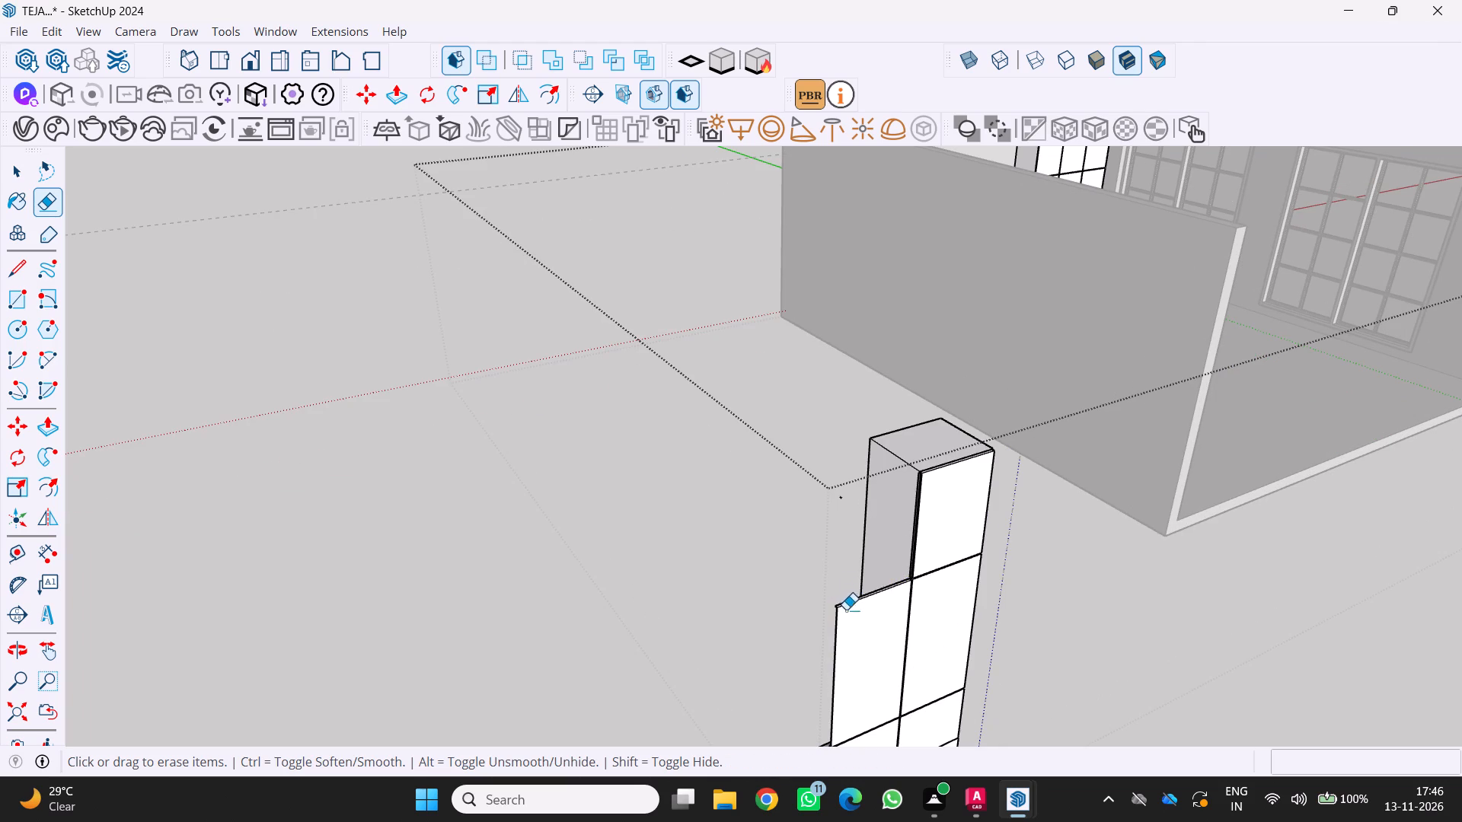
drag(846, 610, 840, 580)
drag(839, 616, 838, 594)
scroll(803, 534, down, 5)
scroll(856, 656, up, 4)
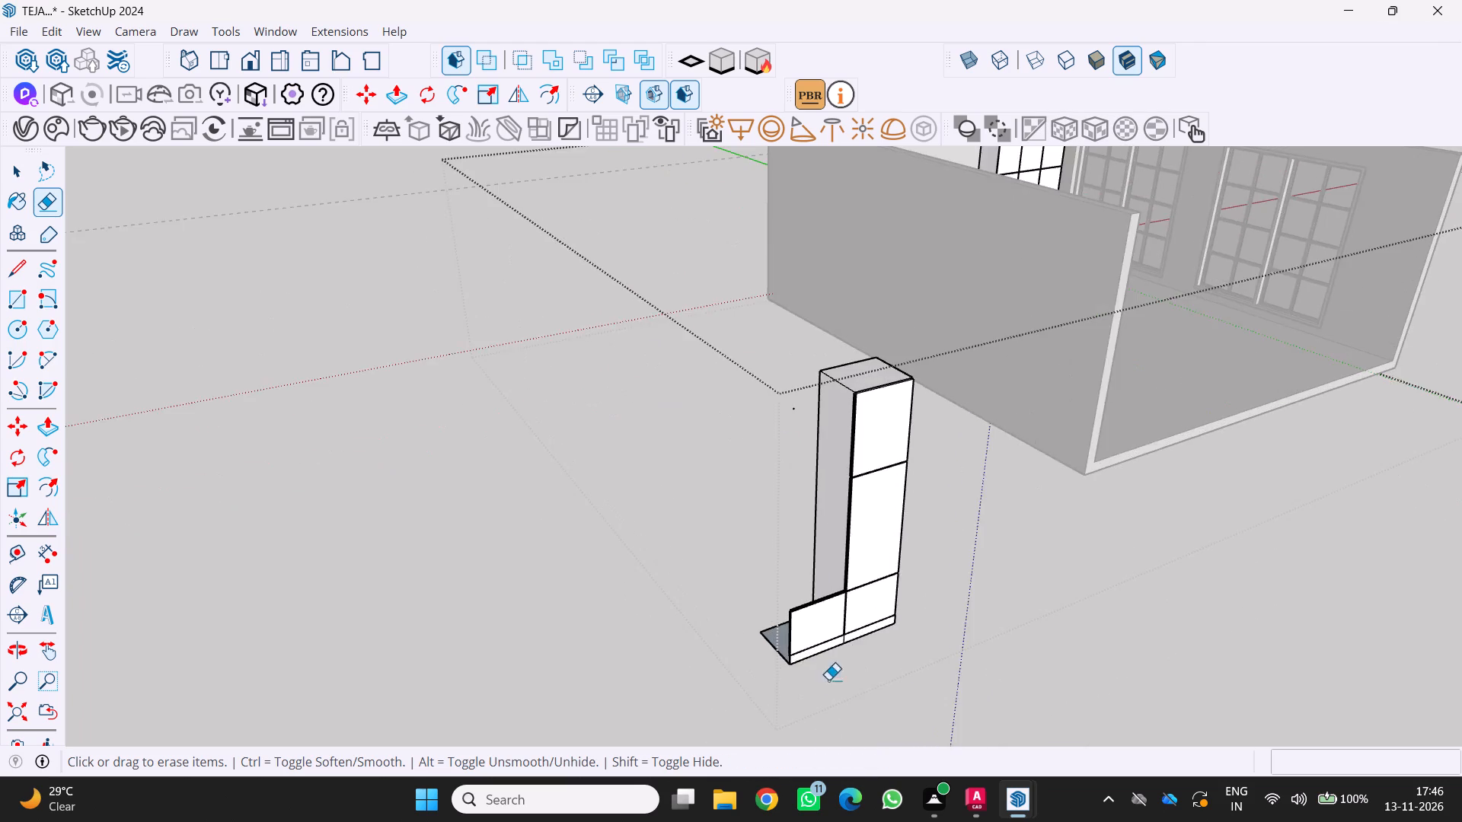
Erase the bottom compartment's front in the same column, along with the leftover shelf edges and the floating fragment beside it.
scroll(828, 680, up, 9)
drag(790, 618, 790, 605)
drag(788, 604, 788, 585)
click(796, 561)
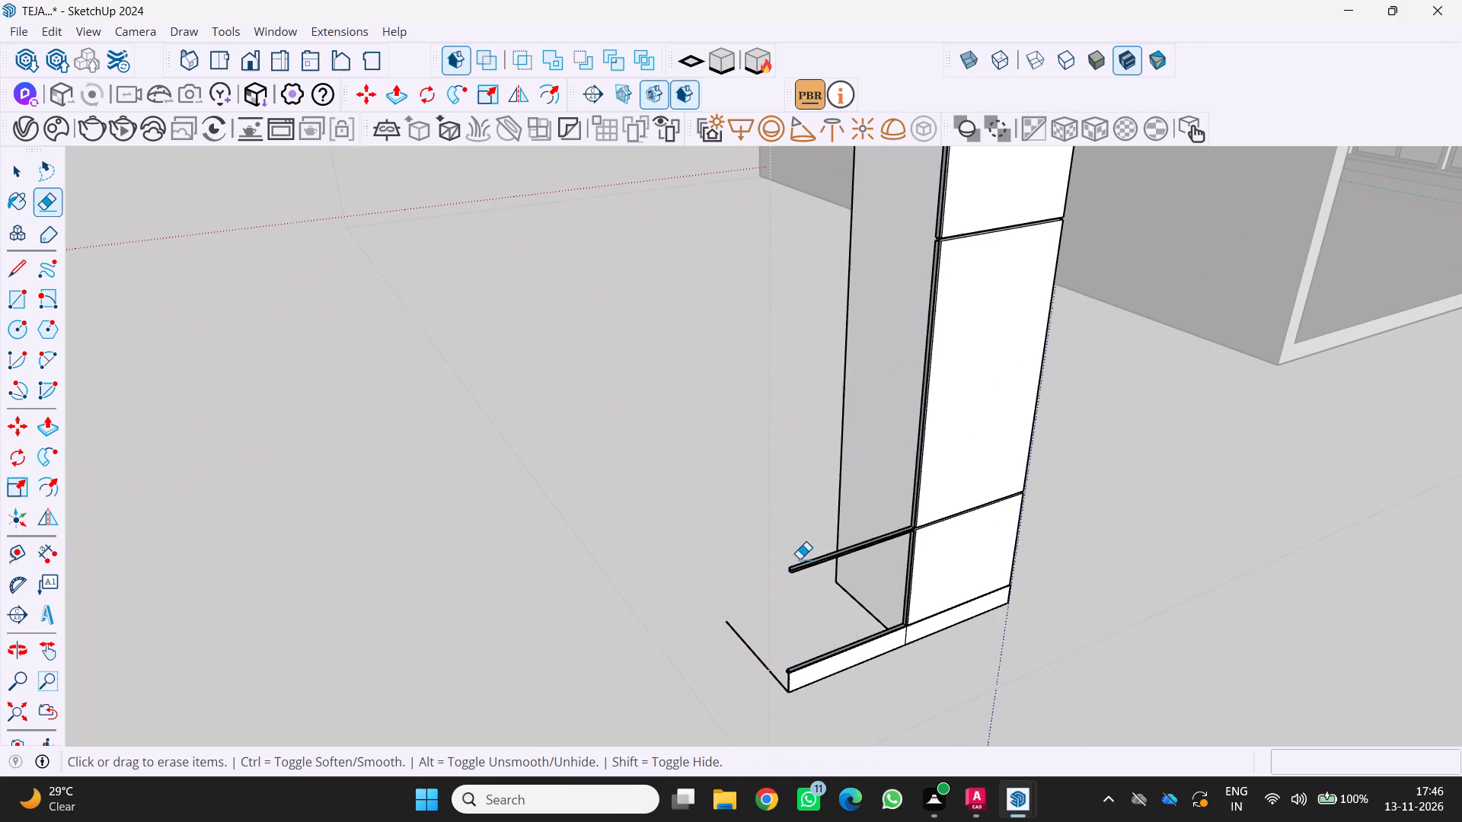
click(802, 559)
click(798, 566)
drag(800, 568, 807, 593)
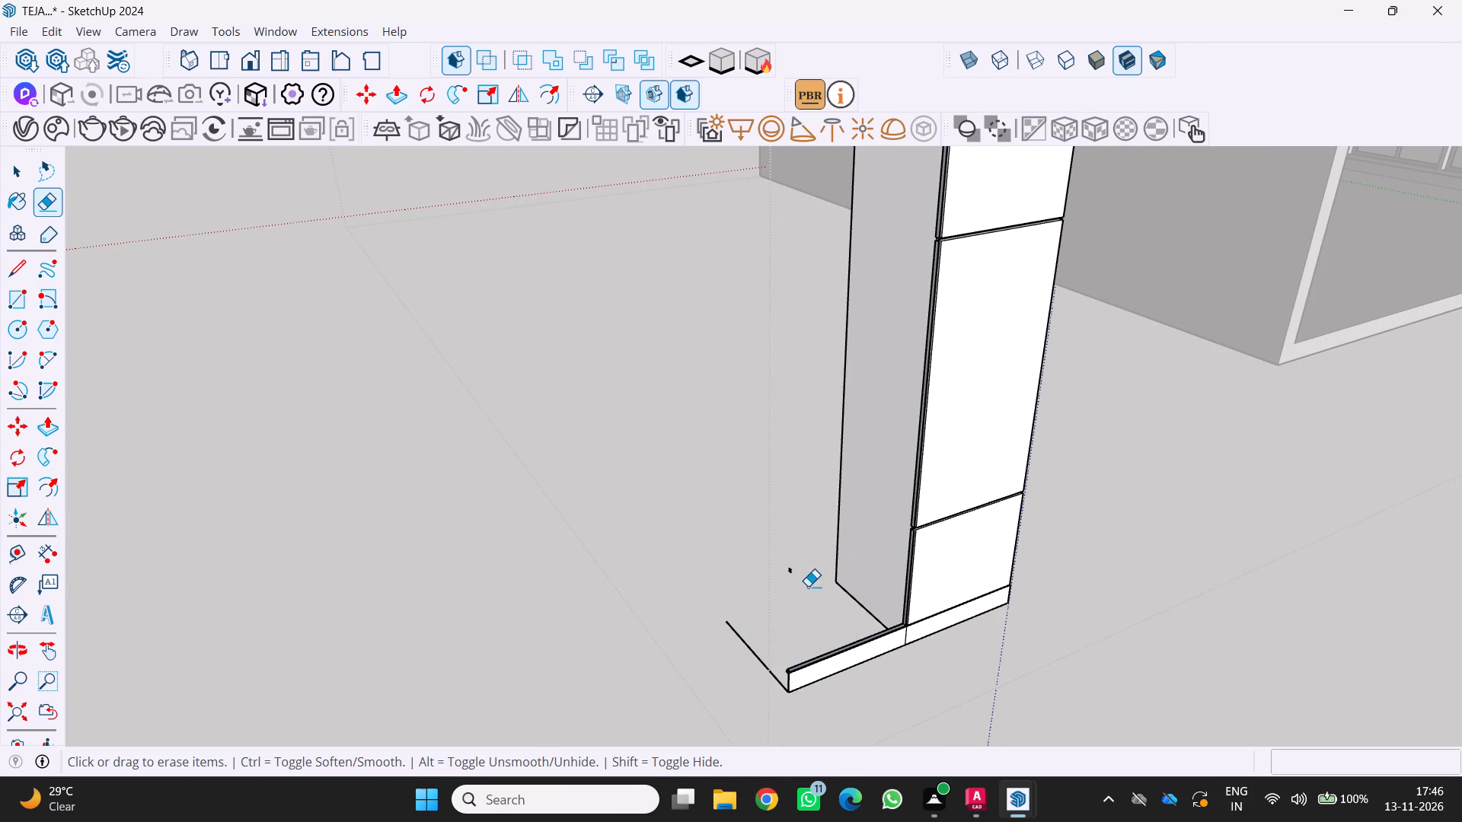
drag(793, 565, 780, 591)
Erase the plinth and the remaining base edges of the removed column, leaving only the column nearest the room.
scroll(792, 597, down, 3)
scroll(818, 628, up, 4)
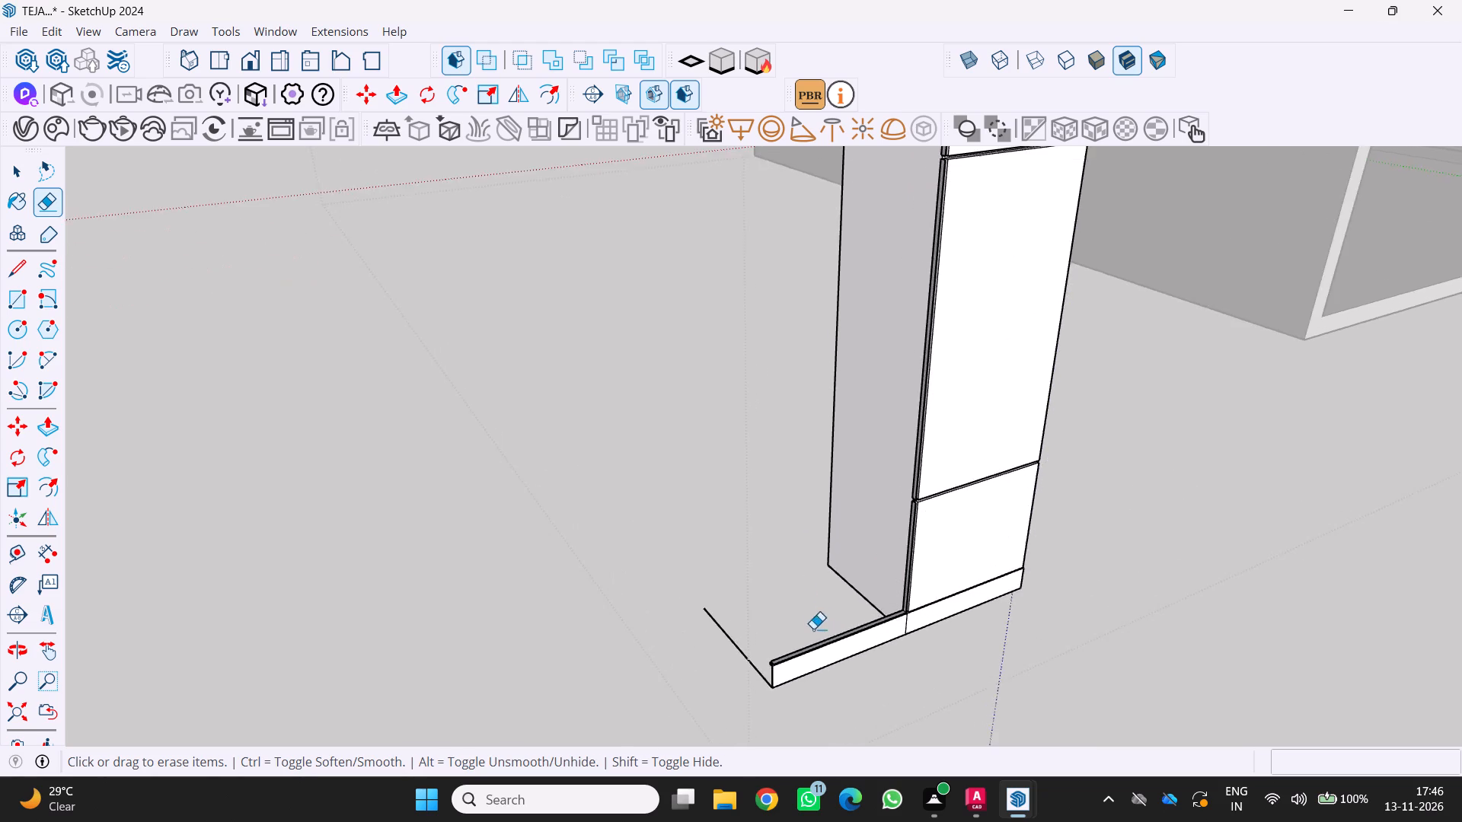
scroll(813, 629, up, 3)
middle_drag(825, 639, 918, 626)
scroll(879, 628, up, 4)
click(841, 627)
drag(827, 629, 841, 648)
scroll(716, 609, down, 5)
scroll(726, 678, up, 5)
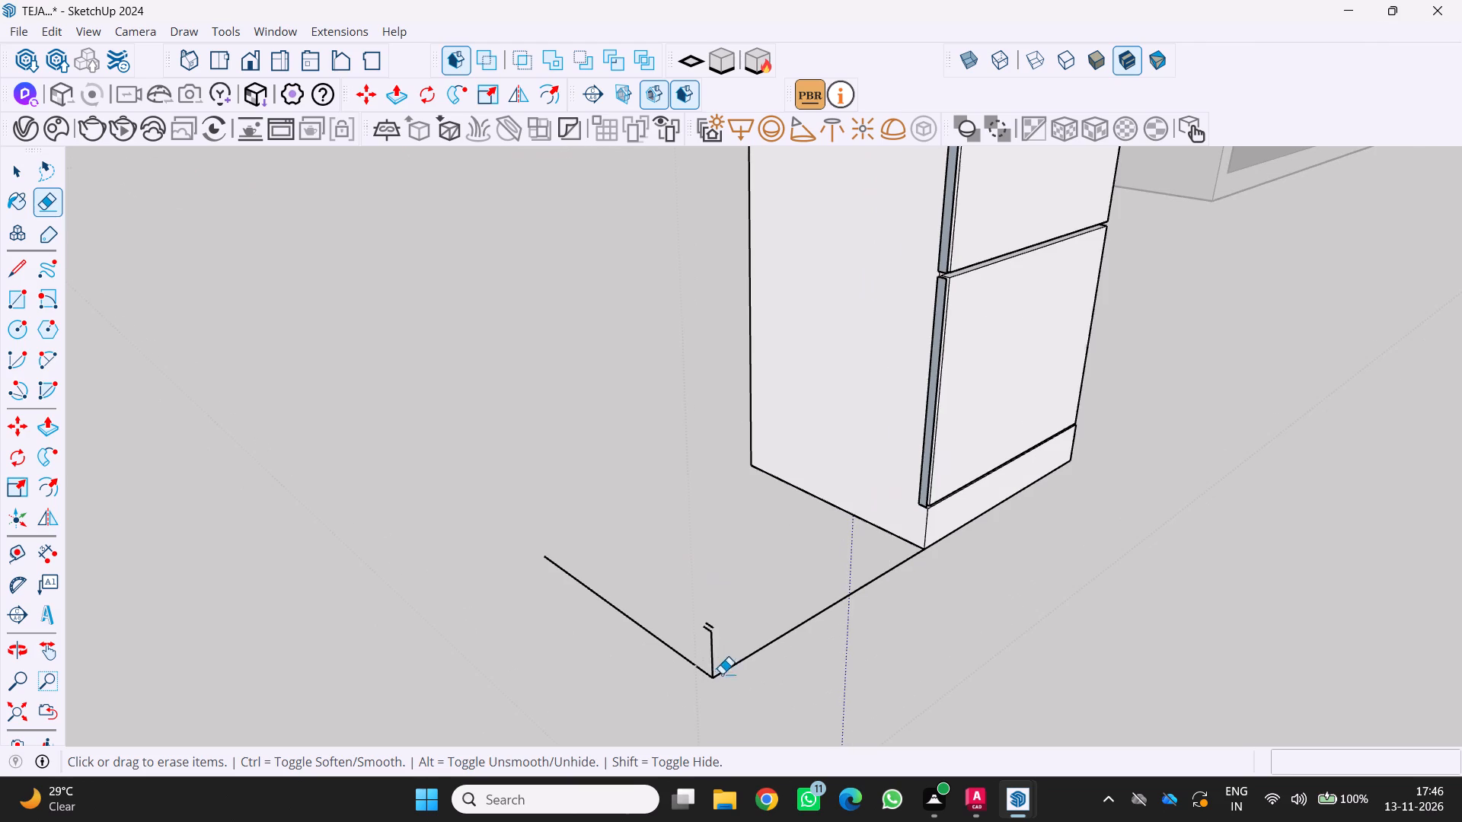
drag(705, 664, 720, 661)
drag(708, 640, 713, 626)
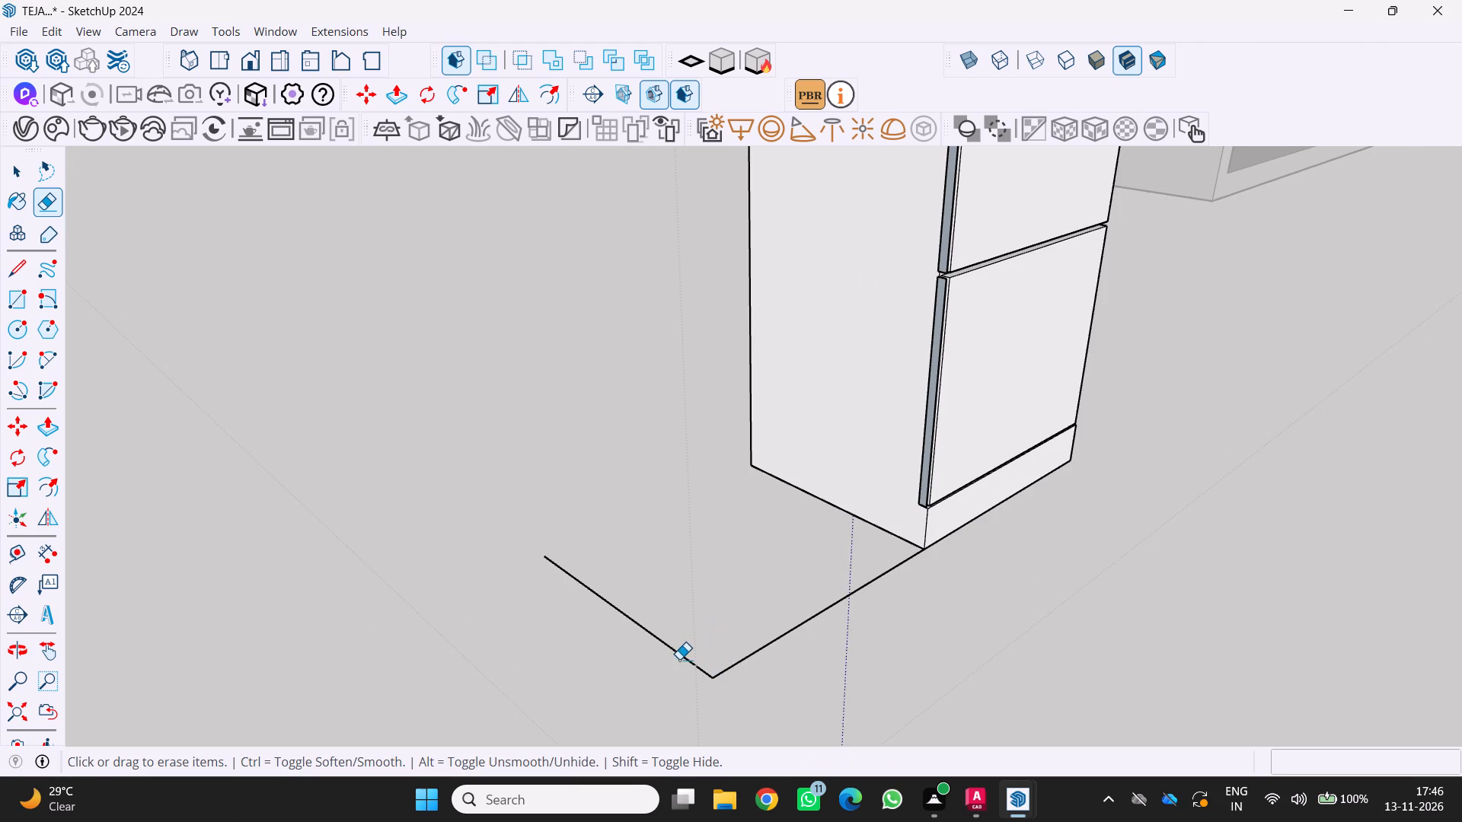
click(680, 653)
click(735, 668)
scroll(727, 661, down, 4)
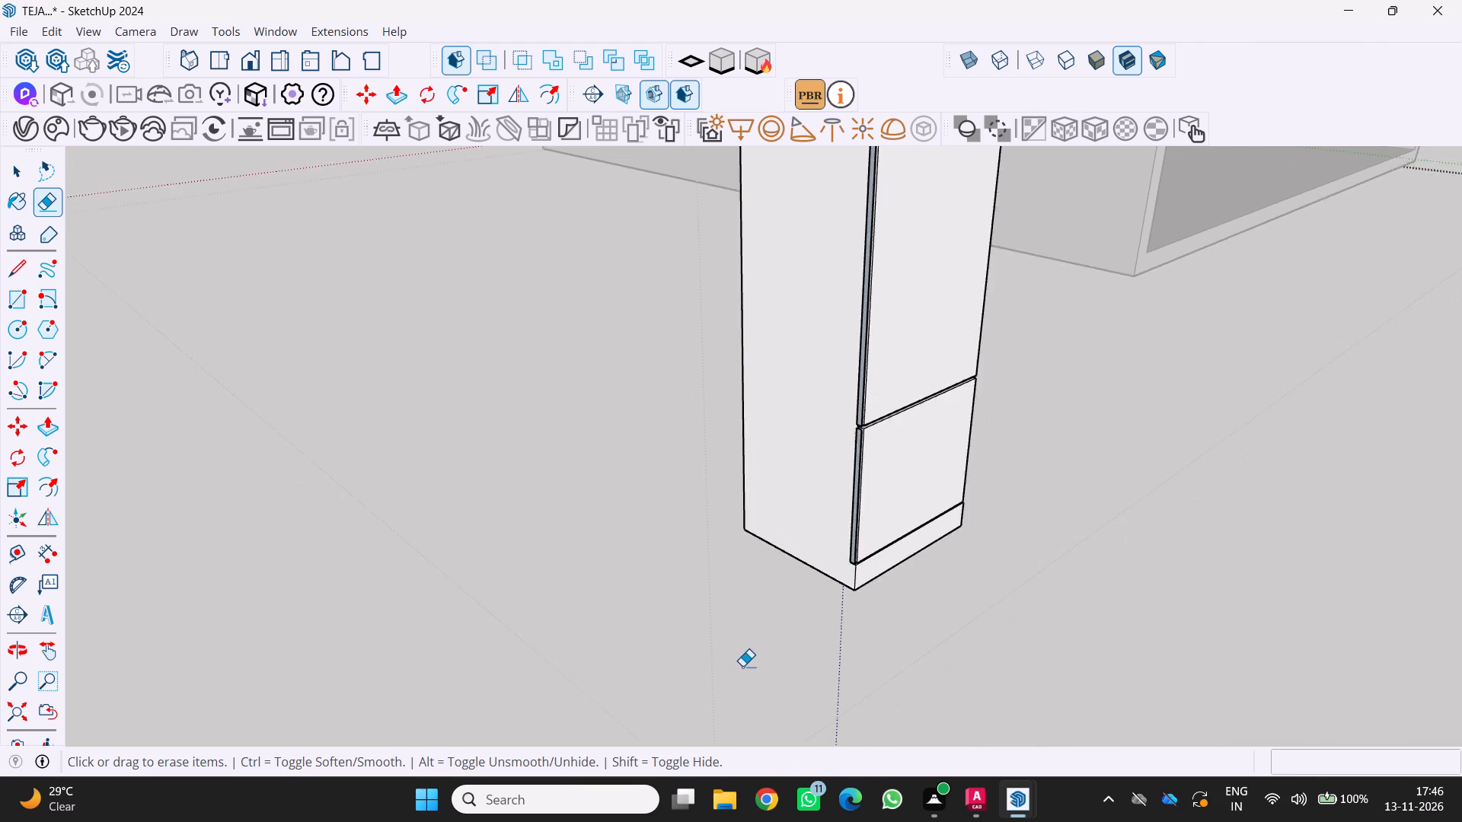
Erase the leftover narrow strip and its edges behind the upper door on the remaining column's exposed side.
scroll(742, 666, down, 4)
middle_drag(747, 674, 710, 702)
scroll(710, 702, up, 1)
scroll(712, 701, down, 5)
scroll(716, 270, up, 10)
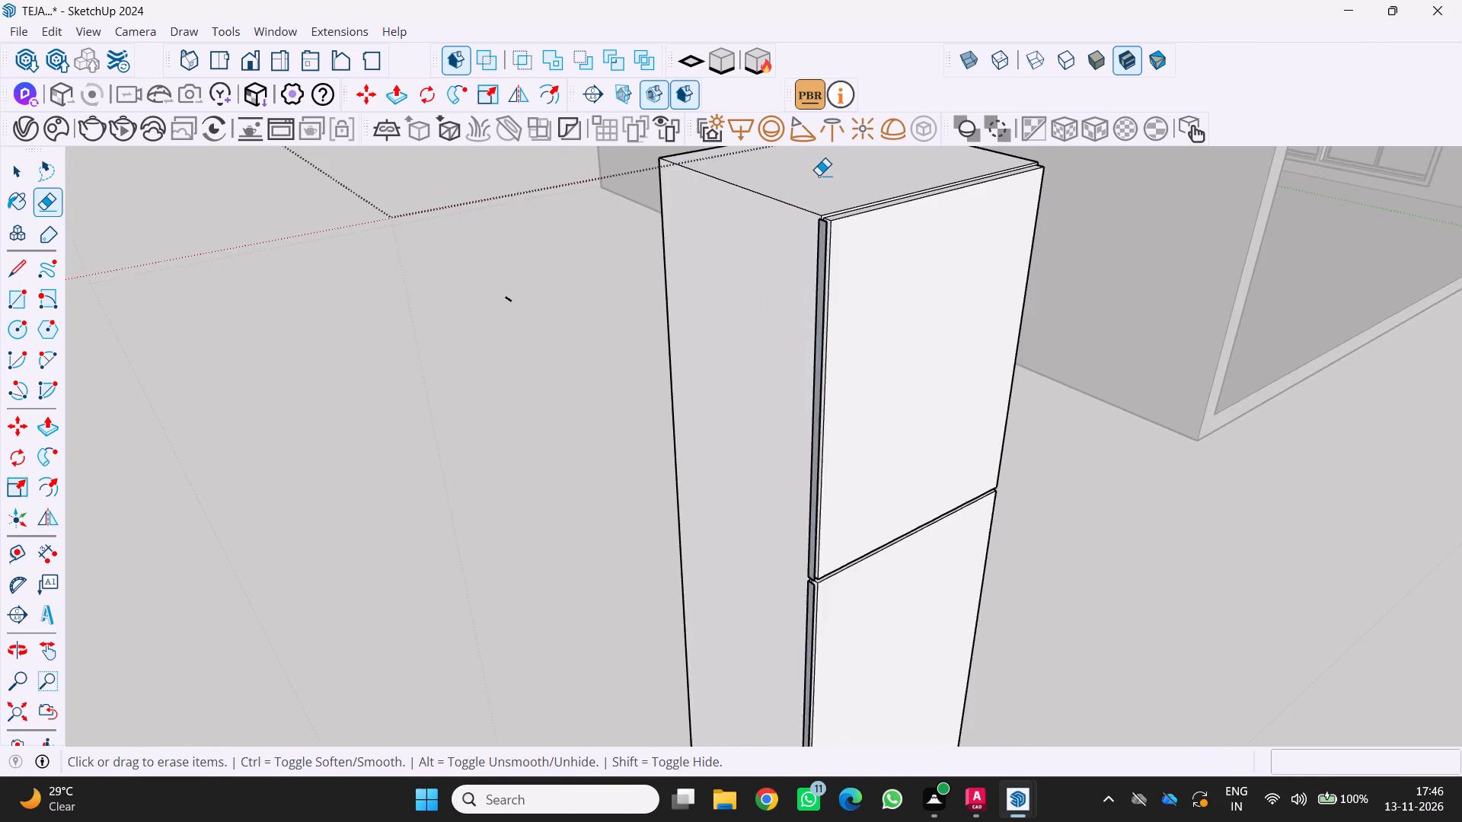
scroll(819, 175, up, 3)
middle_drag(832, 254, 764, 328)
middle_click(764, 325)
scroll(874, 214, up, 8)
middle_drag(911, 191, 896, 195)
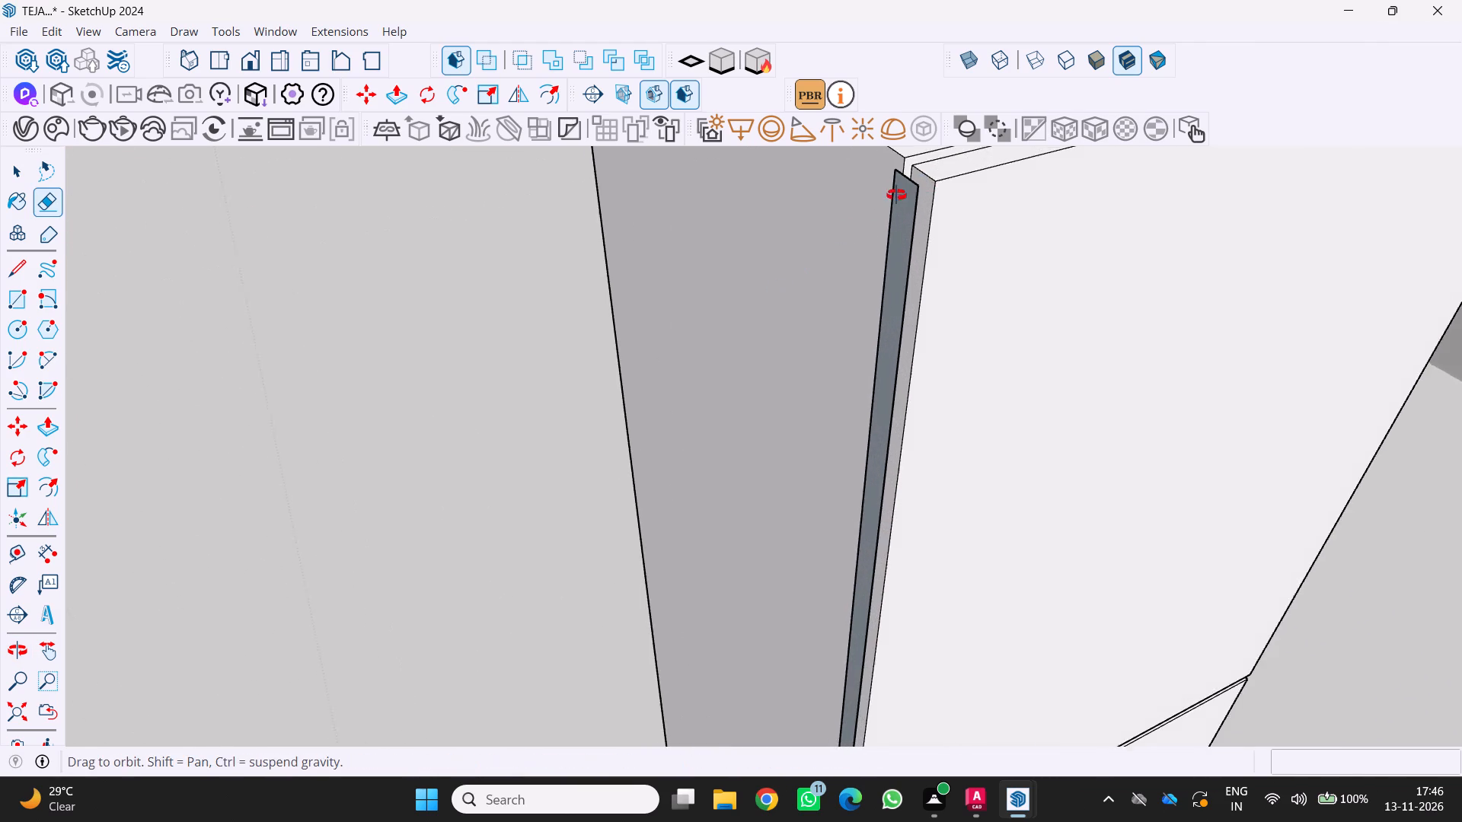
middle_drag(896, 195, 814, 253)
scroll(959, 233, up, 4)
click(955, 222)
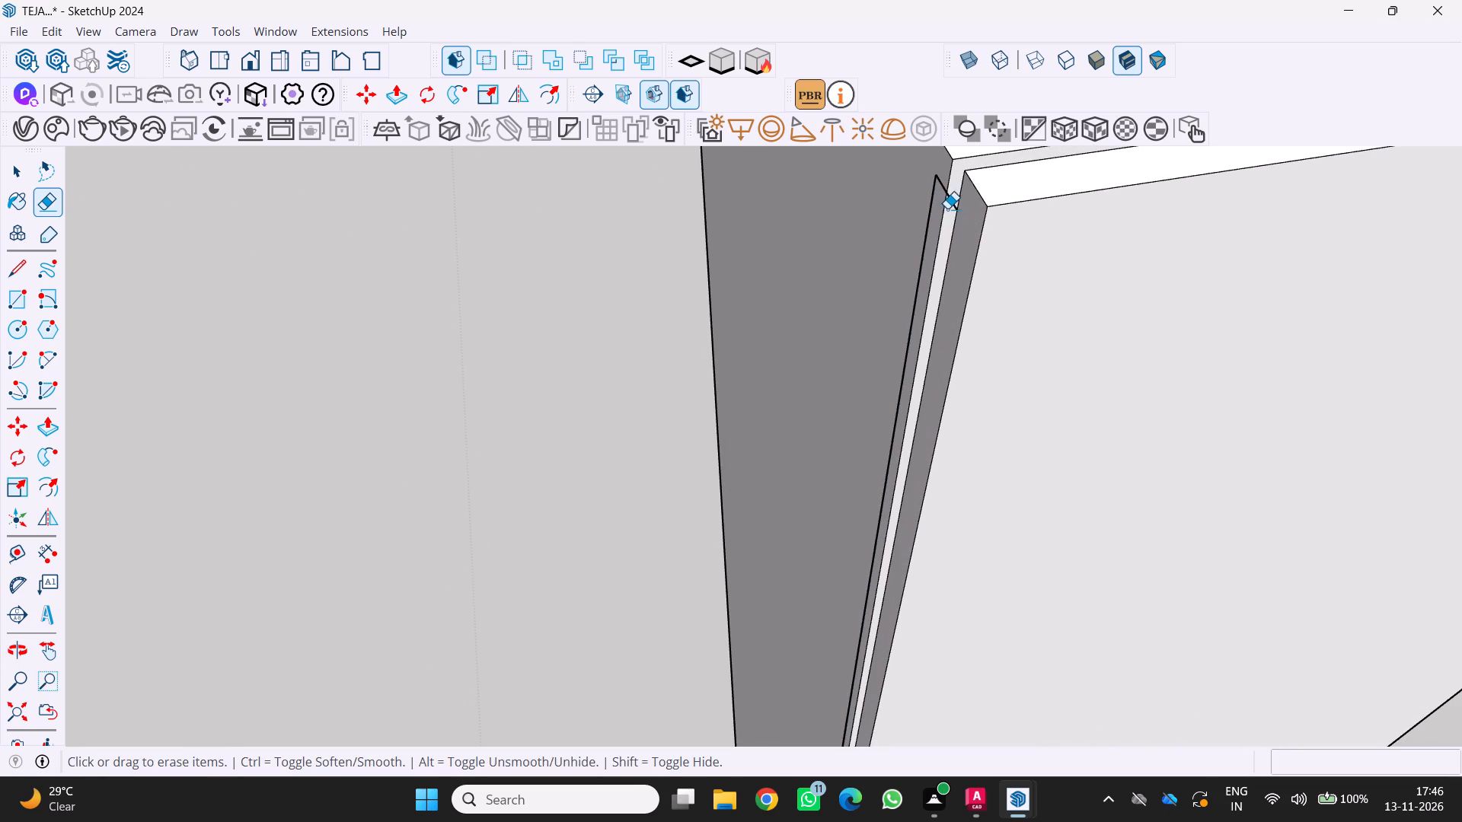
click(951, 203)
scroll(936, 211, up, 2)
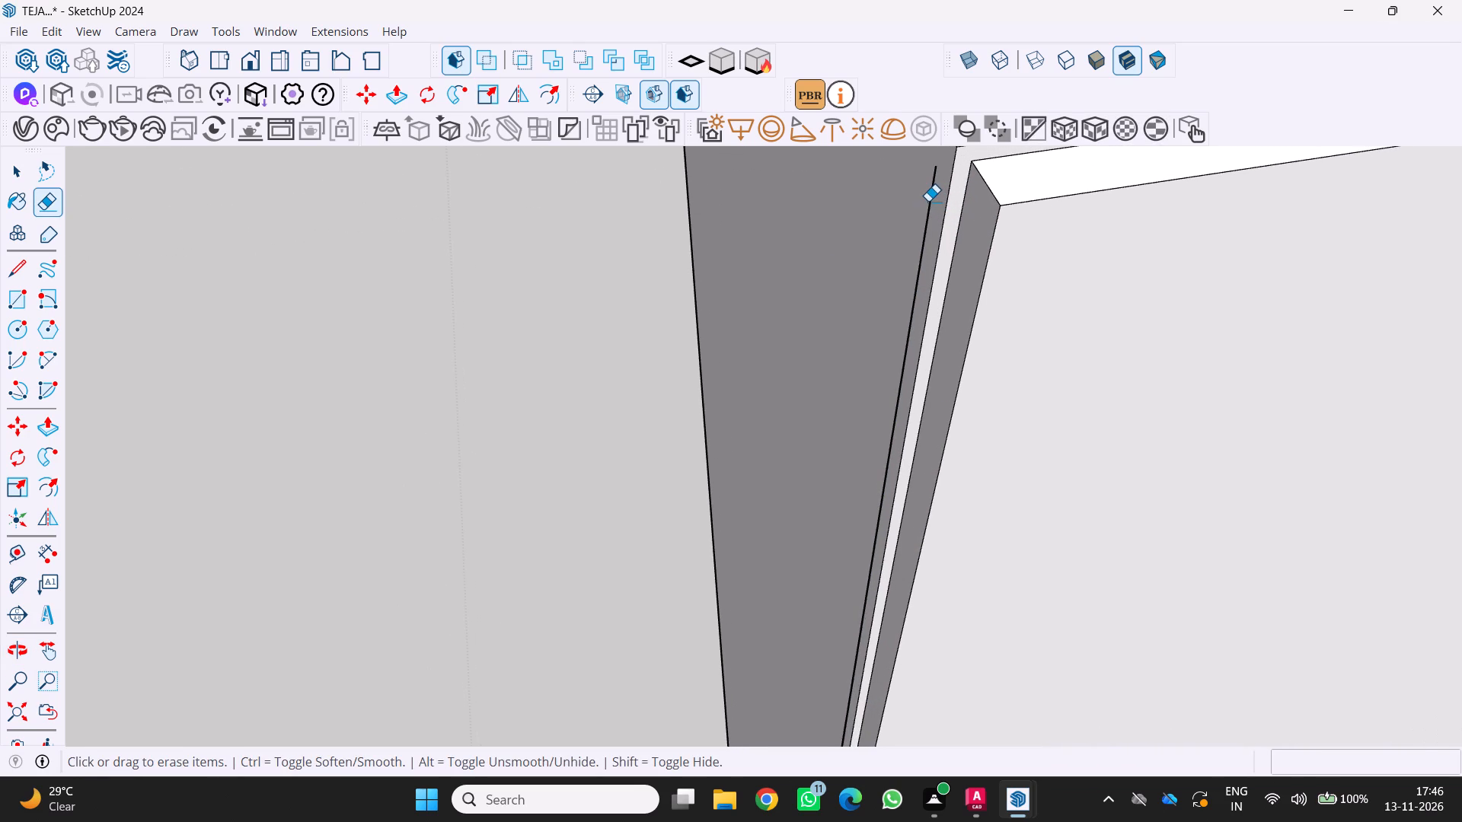
click(928, 201)
scroll(928, 199, down, 20)
scroll(928, 199, down, 2)
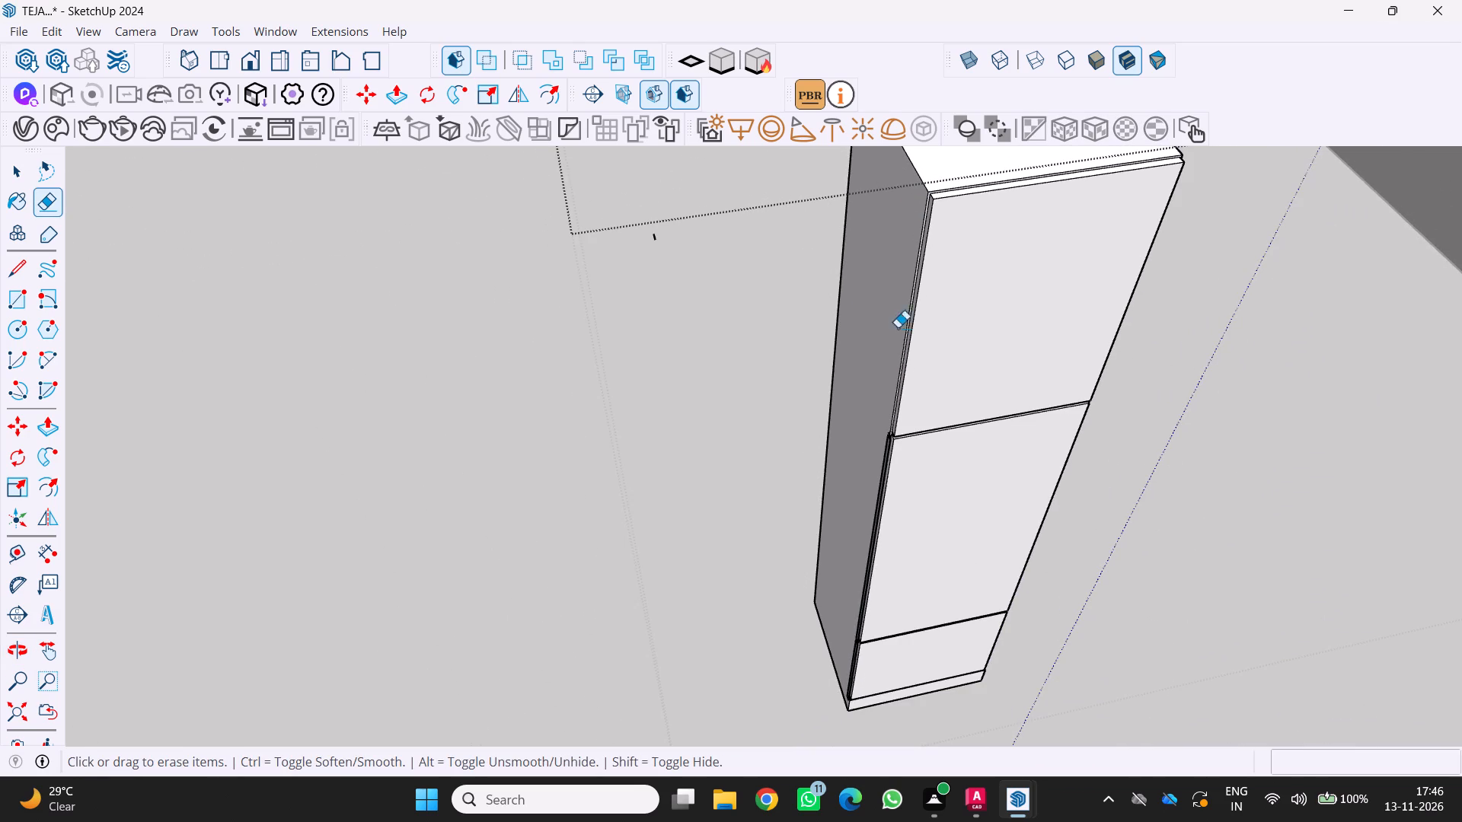
Erase the leftover narrow strip and short slanted edge behind the middle door on the remaining column's exposed side.
scroll(848, 709, up, 9)
scroll(853, 524, down, 6)
middle_drag(855, 515, 754, 585)
scroll(785, 564, up, 1)
scroll(845, 443, up, 11)
scroll(827, 295, down, 7)
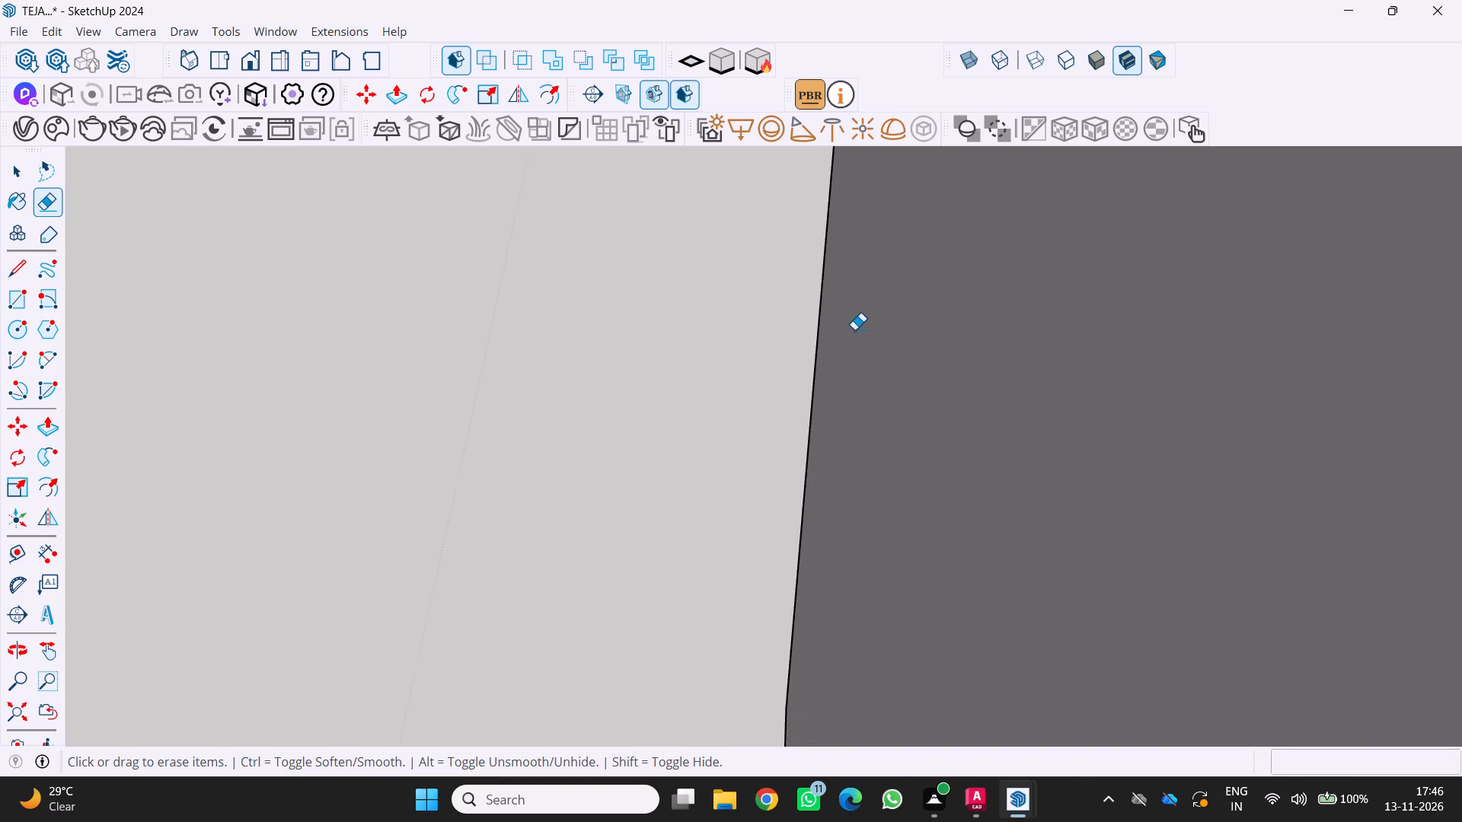
scroll(854, 330, down, 12)
scroll(741, 347, up, 4)
middle_drag(741, 347, 871, 330)
scroll(696, 363, up, 2)
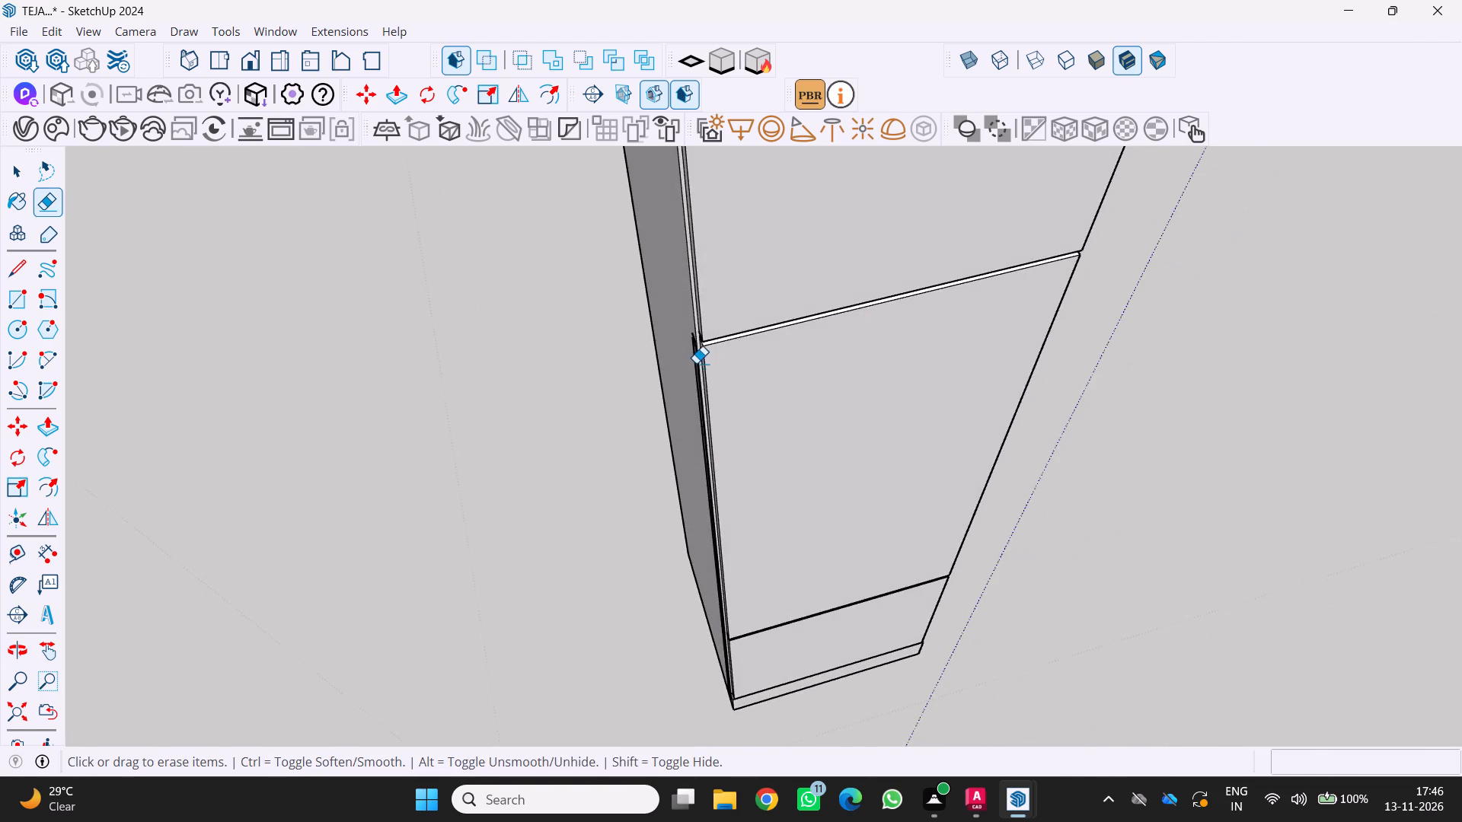
scroll(696, 363, up, 17)
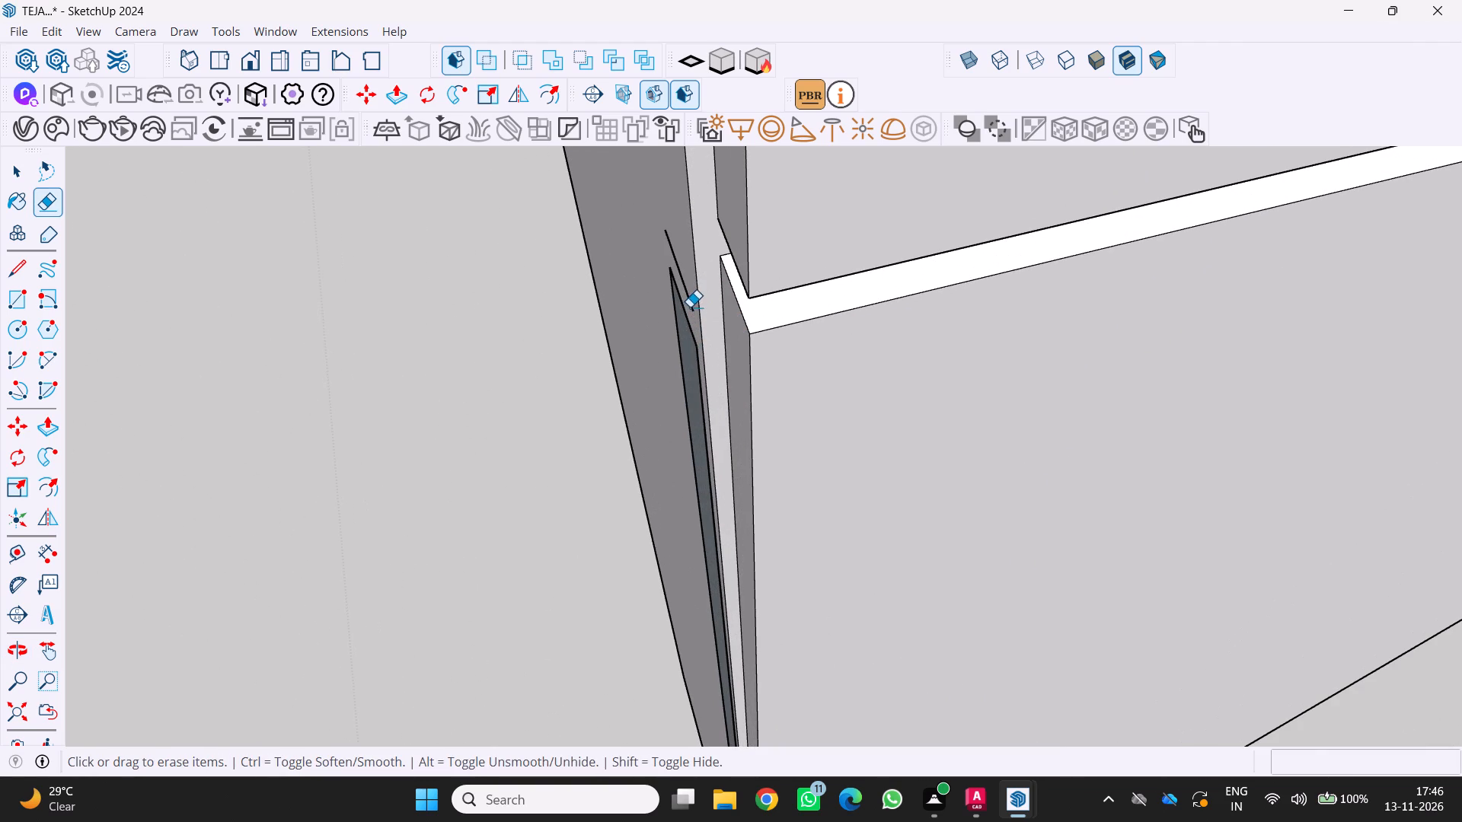
click(690, 307)
drag(699, 350, 677, 347)
scroll(692, 387, down, 2)
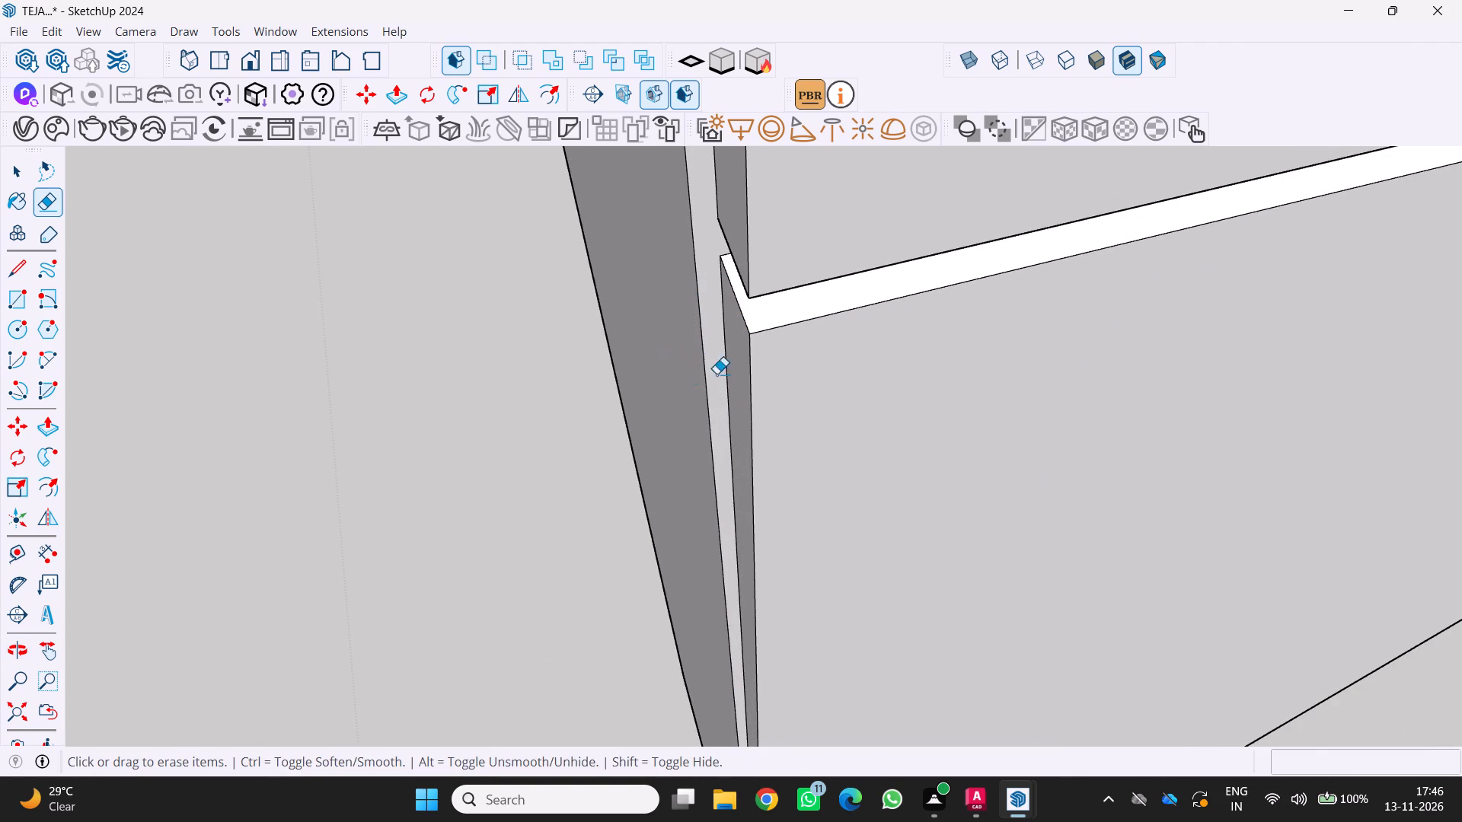
scroll(717, 374, down, 16)
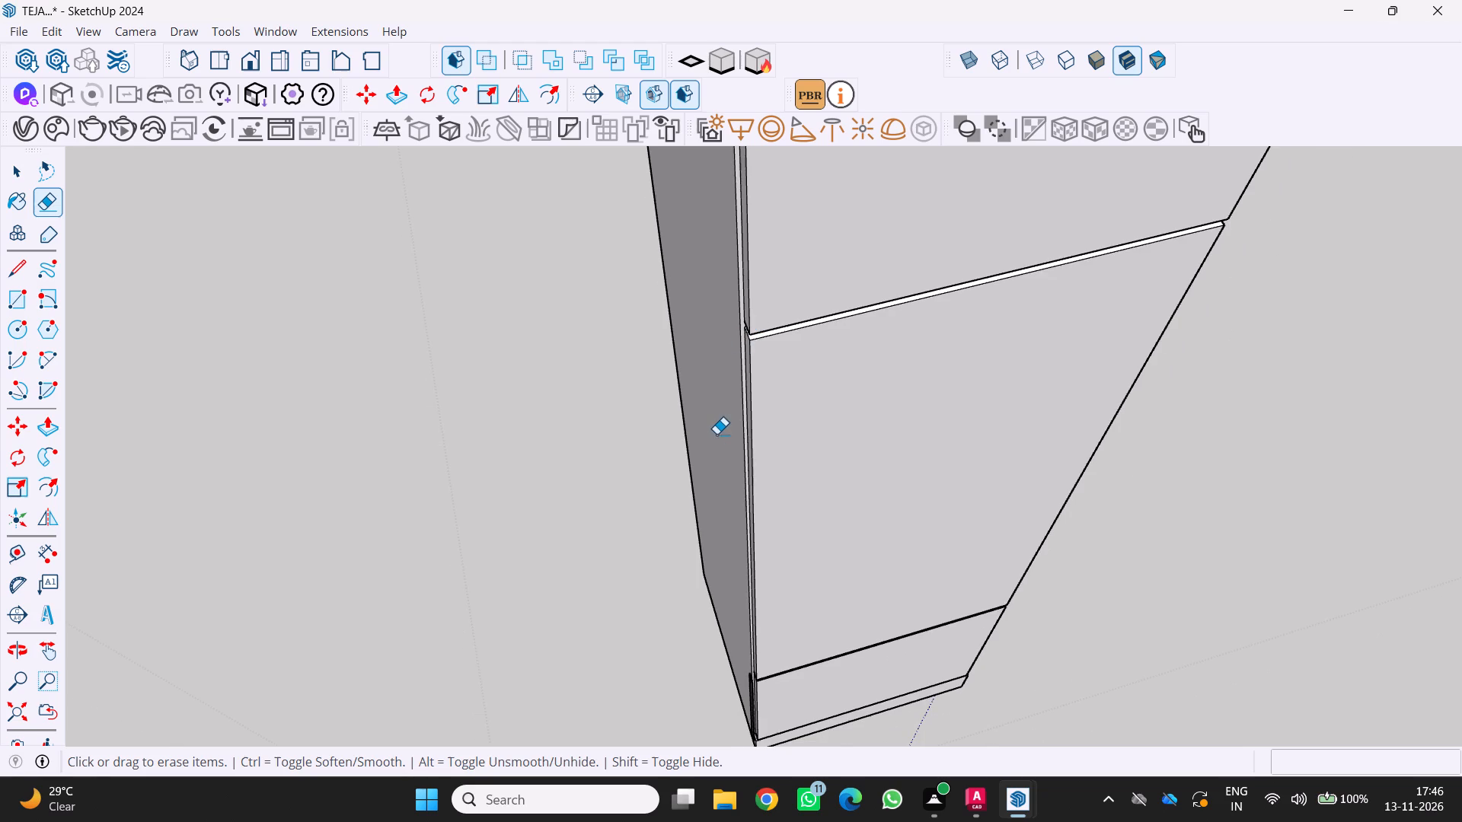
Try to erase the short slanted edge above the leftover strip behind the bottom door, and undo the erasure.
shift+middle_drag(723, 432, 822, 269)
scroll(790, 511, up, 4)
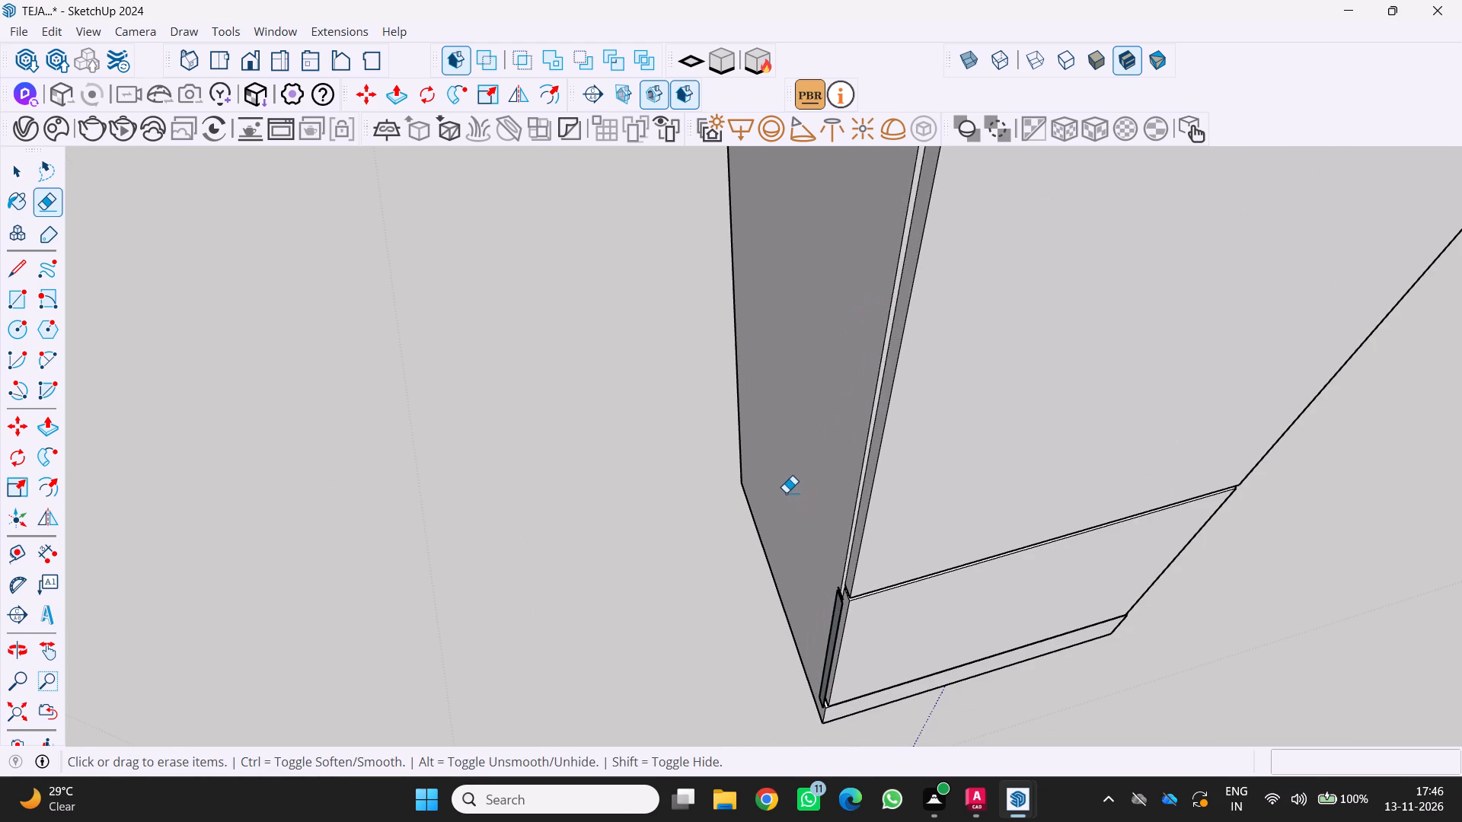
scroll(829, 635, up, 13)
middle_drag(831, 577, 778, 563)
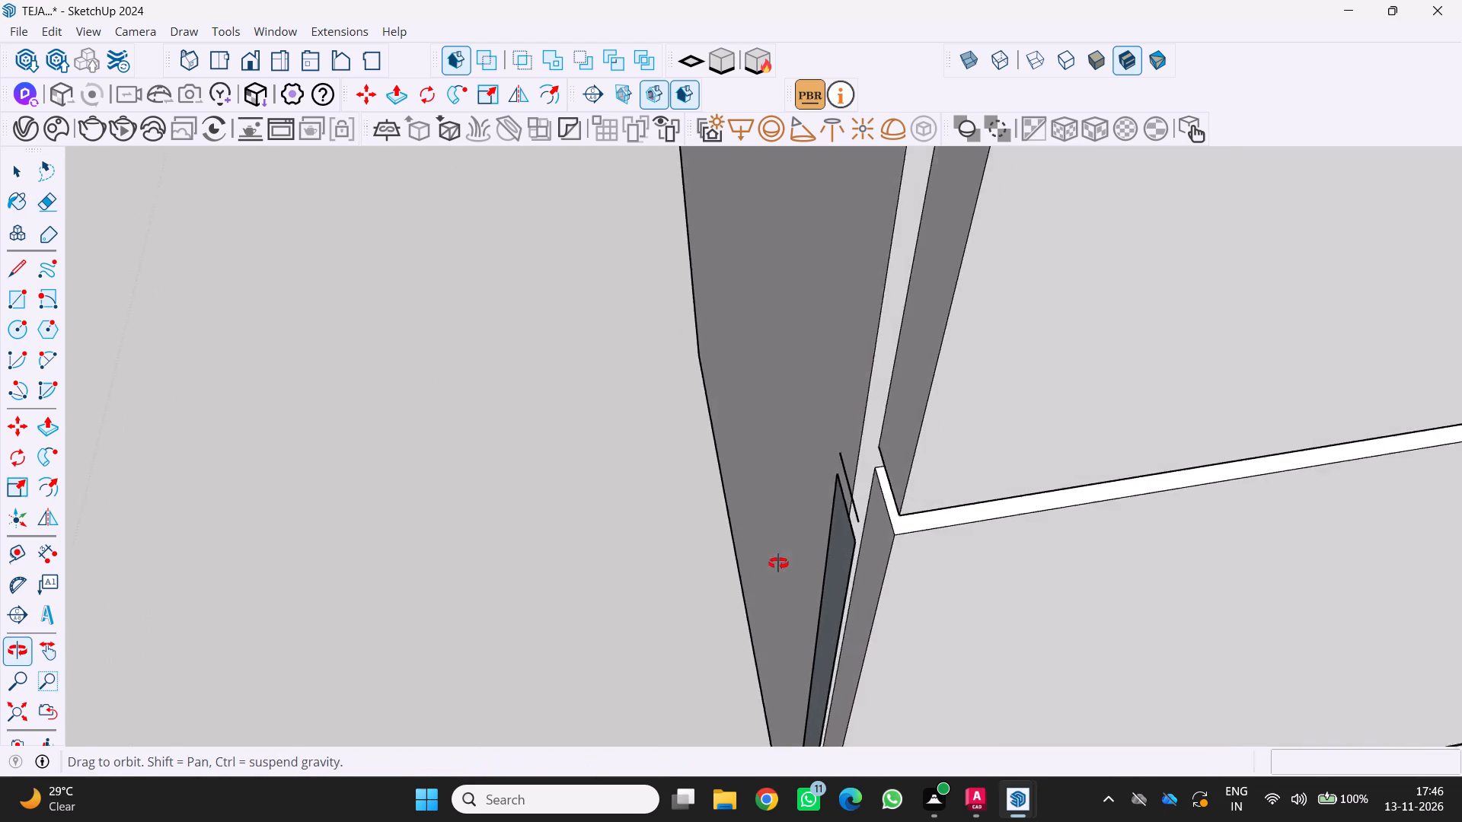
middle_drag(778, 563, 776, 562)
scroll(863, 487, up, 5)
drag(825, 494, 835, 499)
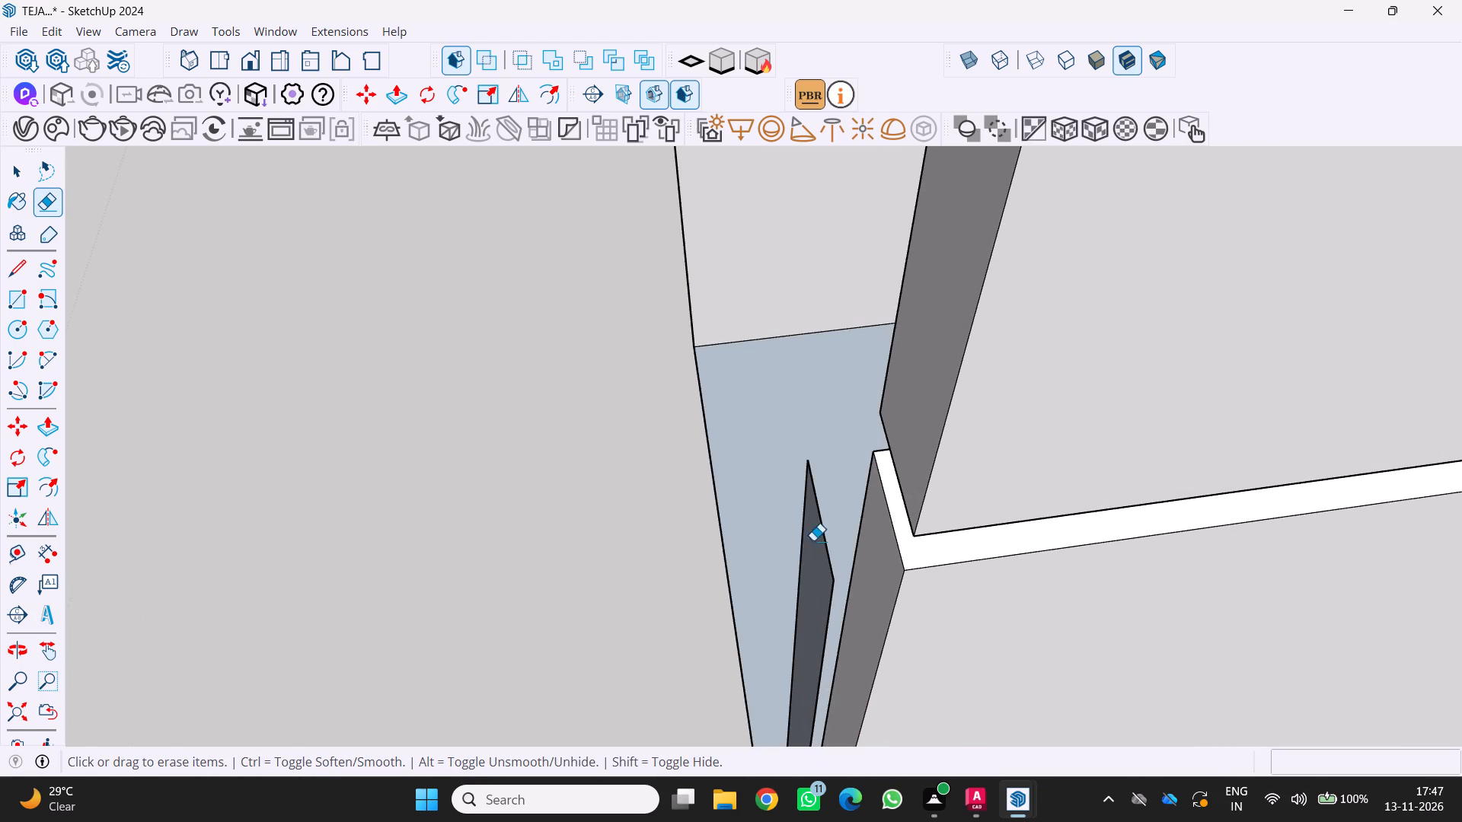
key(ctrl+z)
Erase the short slanted edges atop the leftover strip behind the bottom door, and undo the last stray erasure.
middle_drag(852, 562, 798, 538)
scroll(852, 562, up, 1)
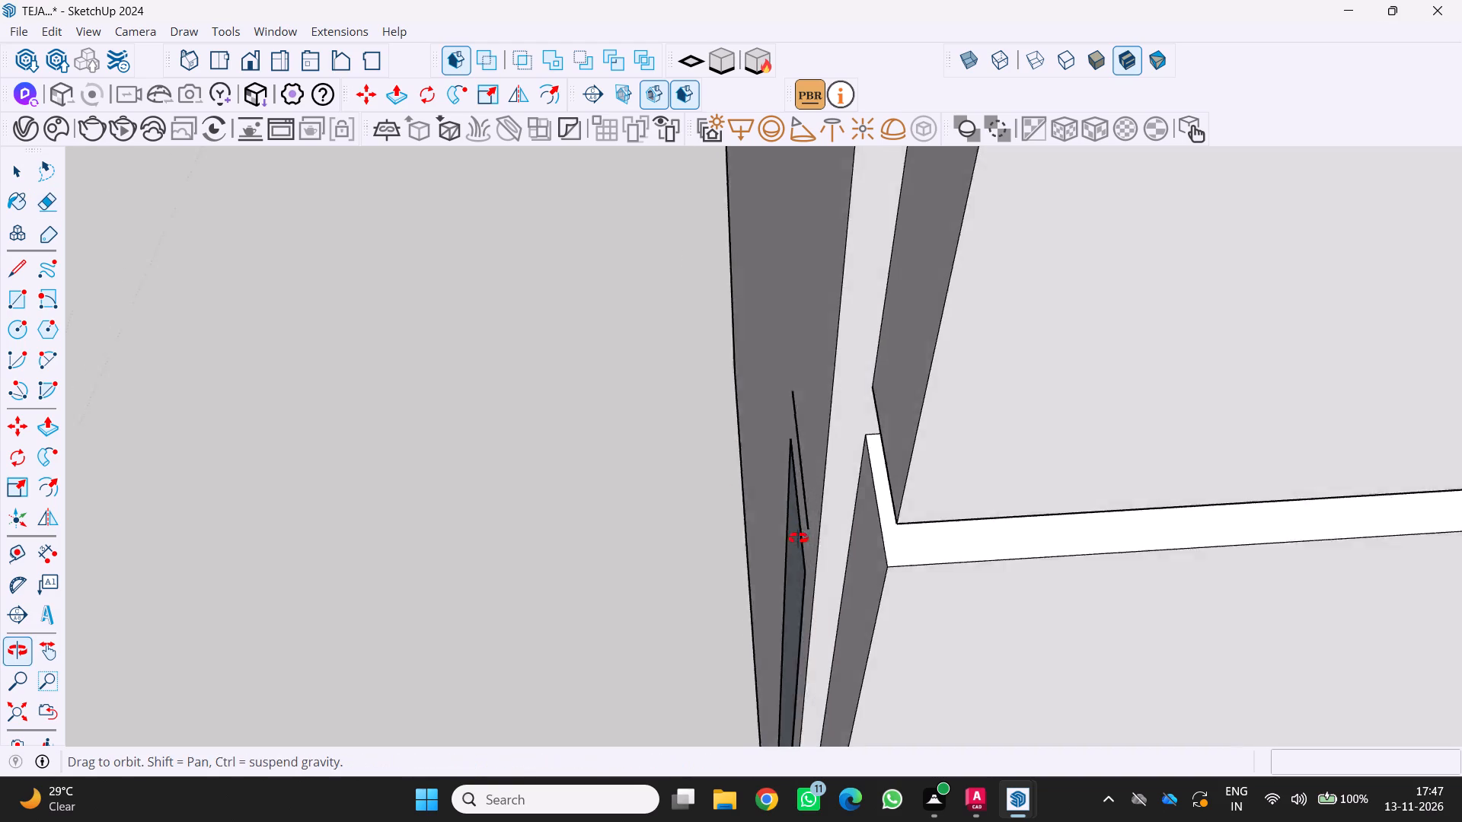
middle_drag(798, 538, 790, 535)
click(784, 490)
drag(786, 521, 784, 522)
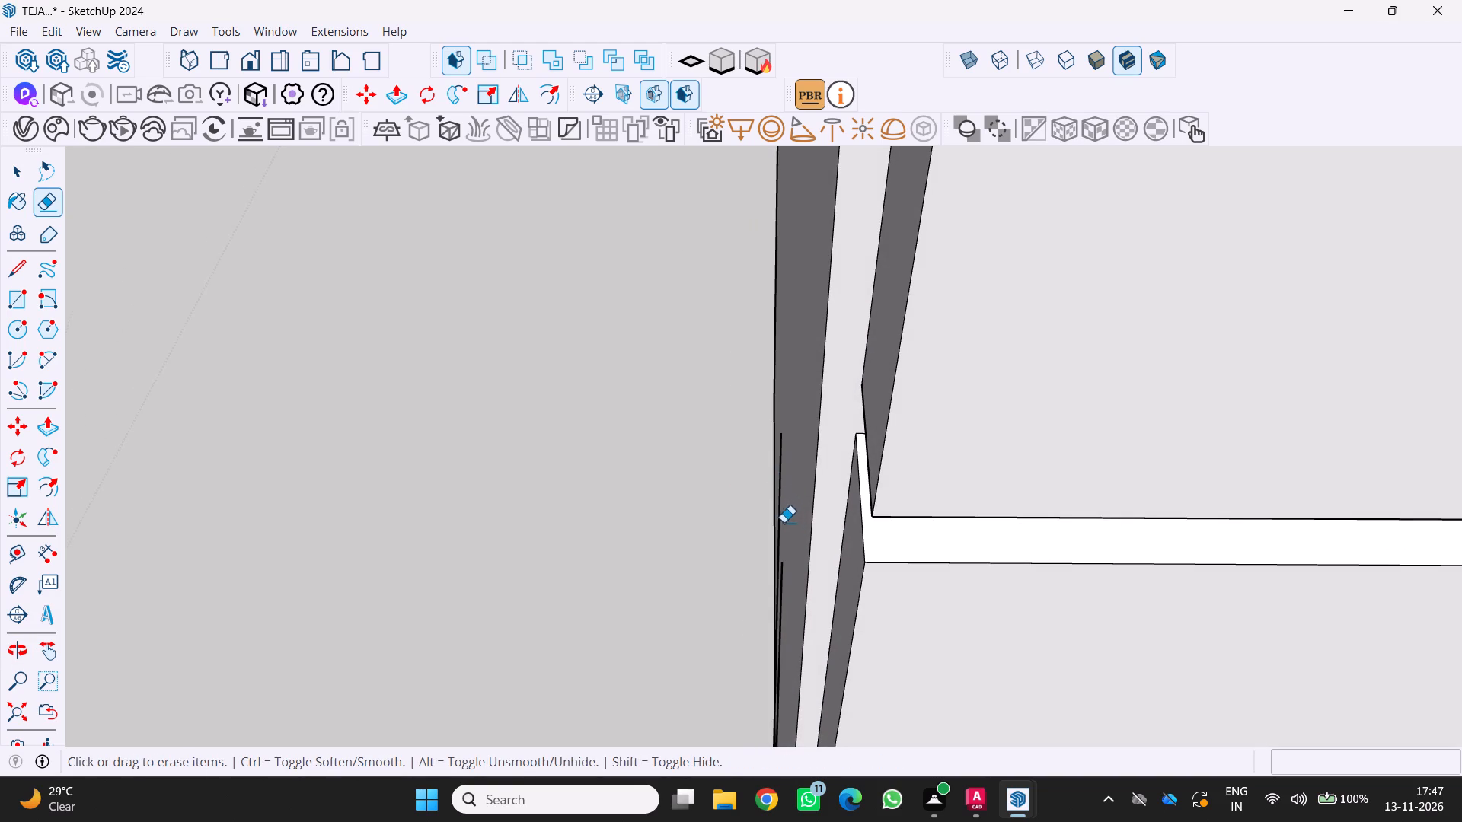
drag(784, 522, 765, 534)
scroll(783, 543, down, 4)
key(ctrl+z)
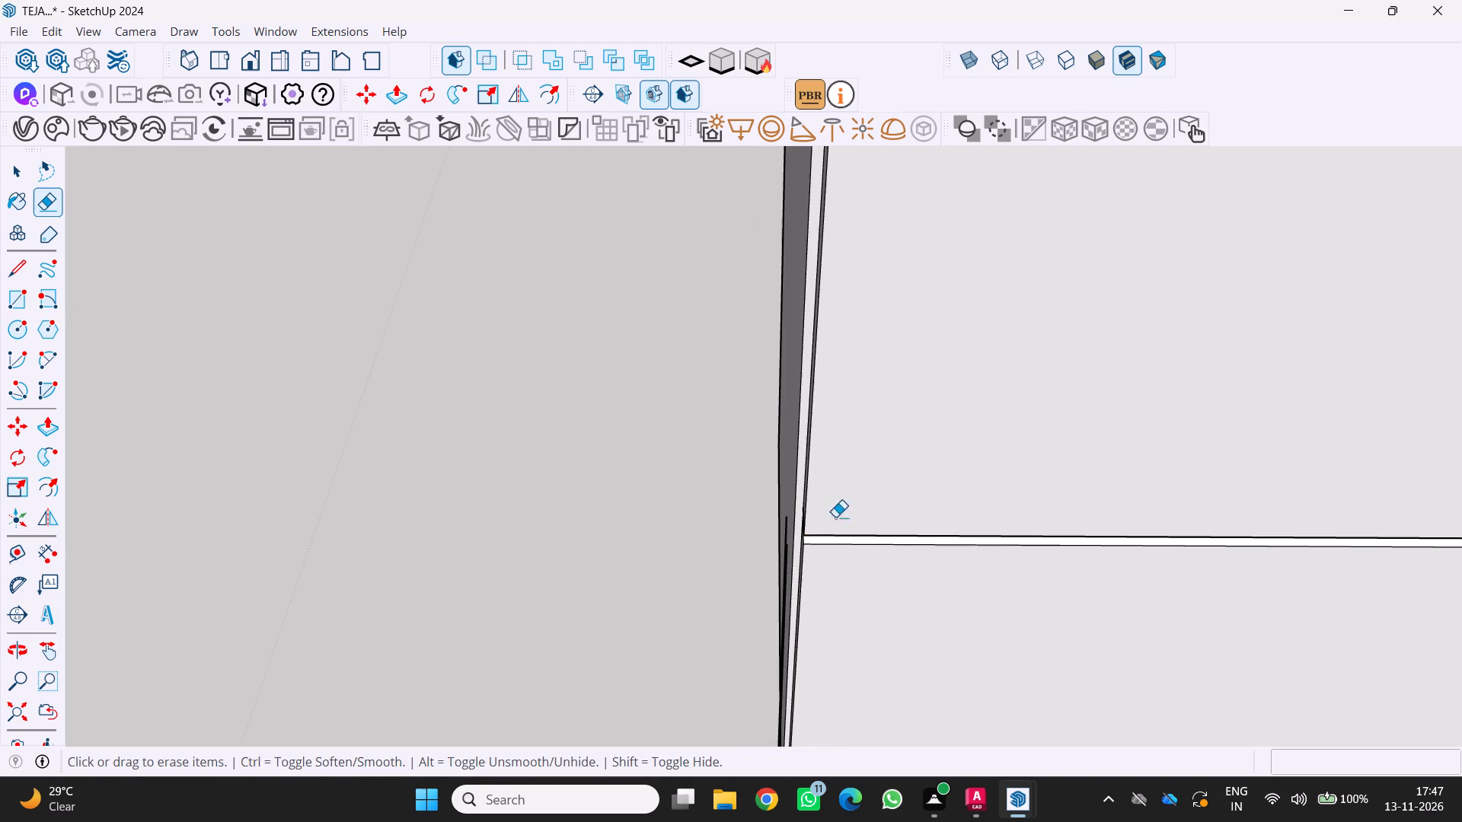
Erase the two leftover vertical lines behind the bottom door on the remaining column's exposed side.
middle_drag(835, 517, 954, 456)
scroll(958, 450, down, 9)
scroll(883, 559, up, 6)
middle_drag(860, 569, 857, 566)
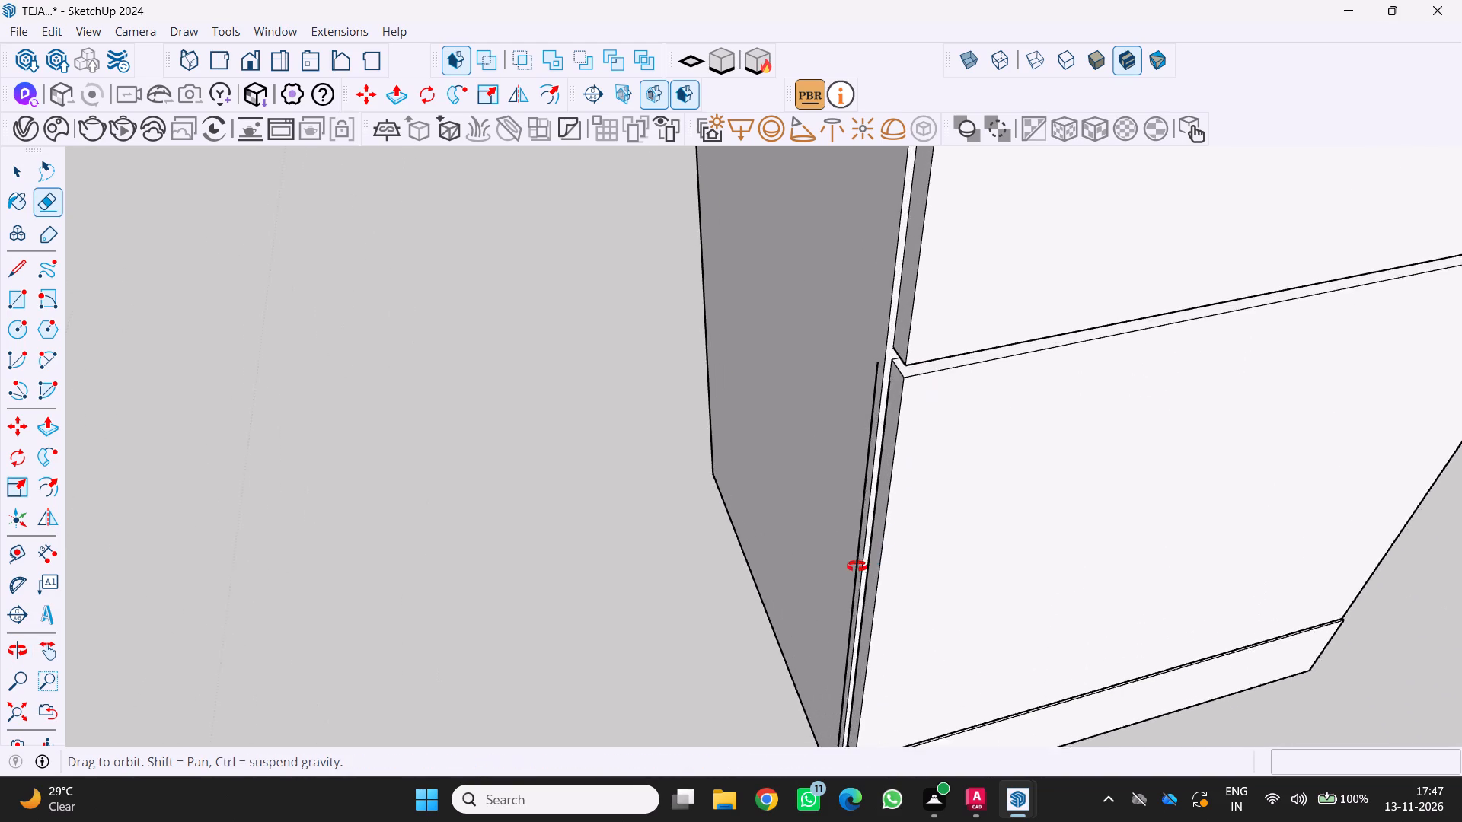
middle_drag(857, 566, 819, 442)
scroll(871, 389, up, 4)
middle_drag(886, 412, 1105, 517)
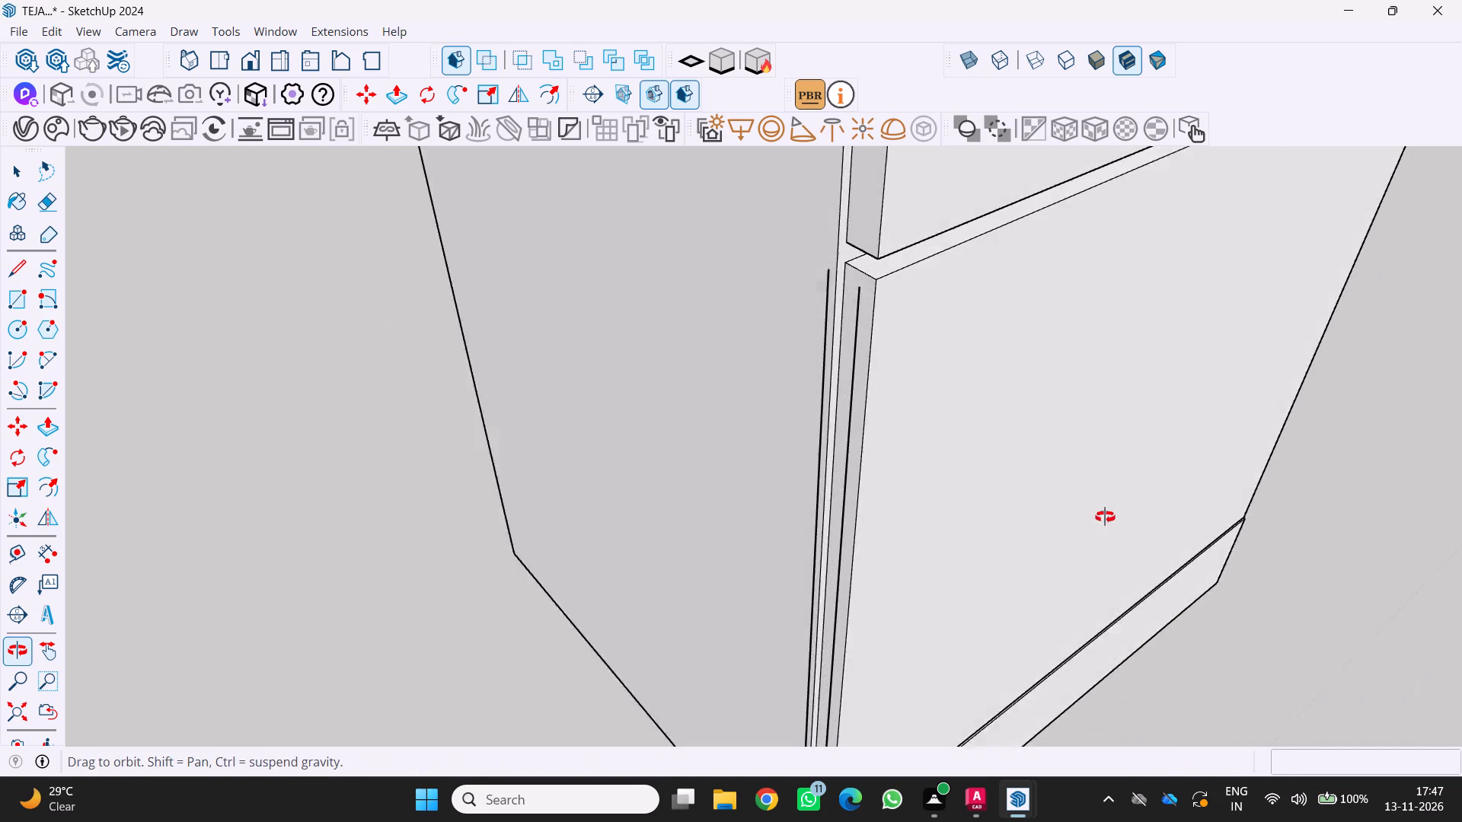
middle_drag(1105, 517, 1106, 516)
middle_click(1106, 515)
click(848, 347)
click(853, 345)
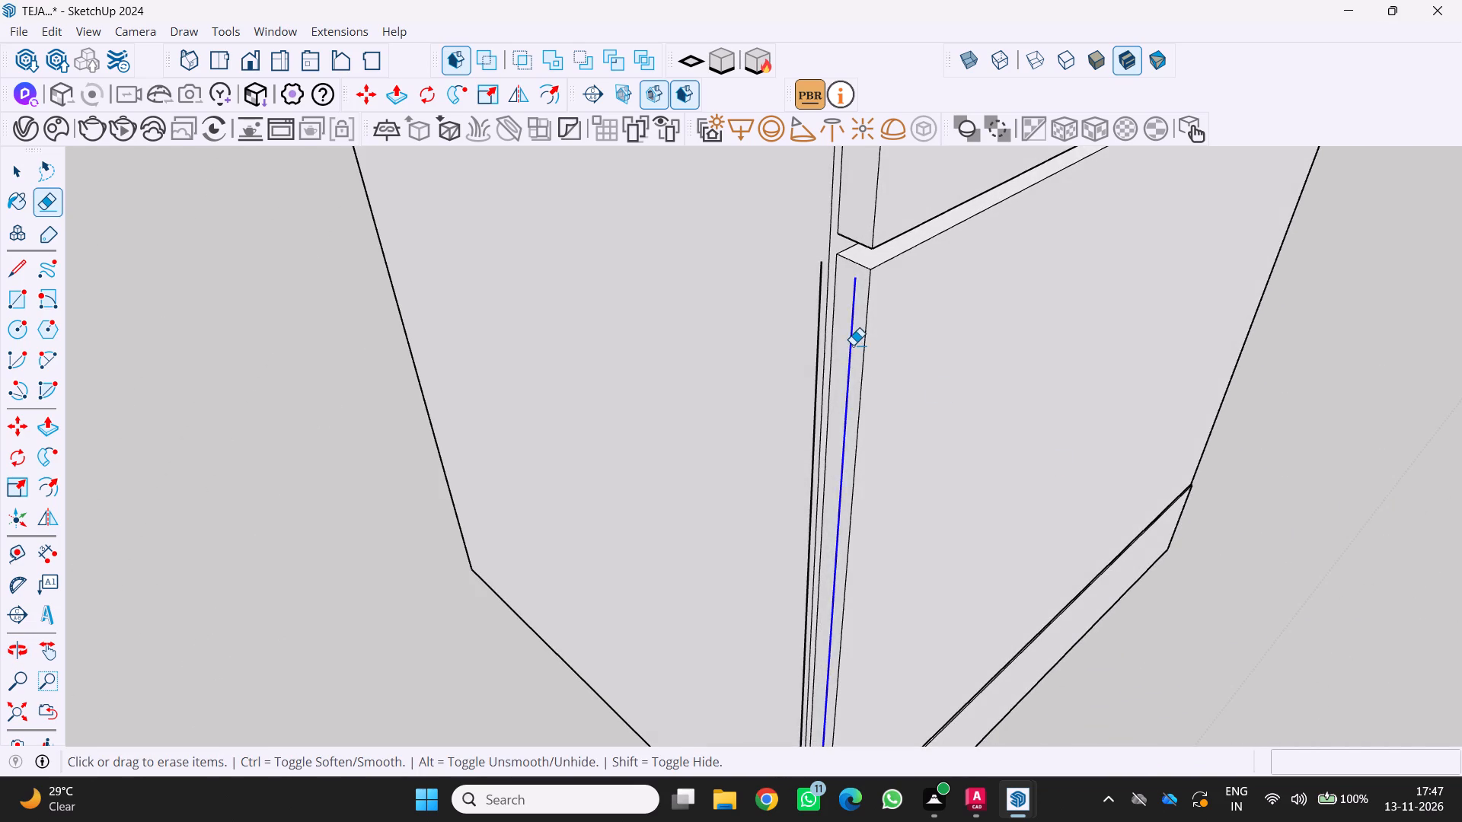
scroll(825, 345, up, 1)
middle_drag(824, 345, 742, 458)
middle_drag(740, 460, 704, 471)
scroll(819, 362, up, 6)
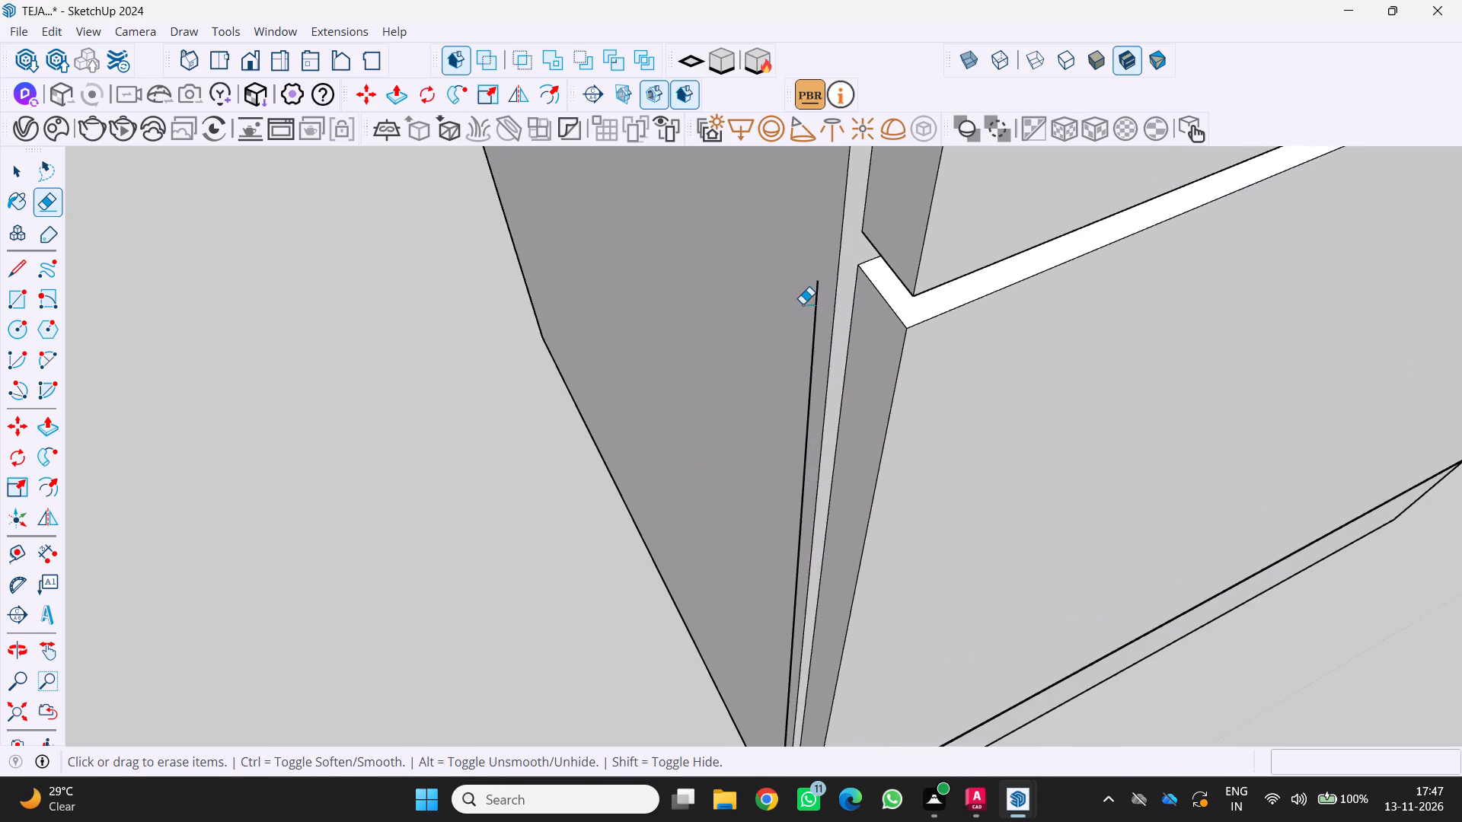
click(818, 305)
scroll(820, 292, down, 8)
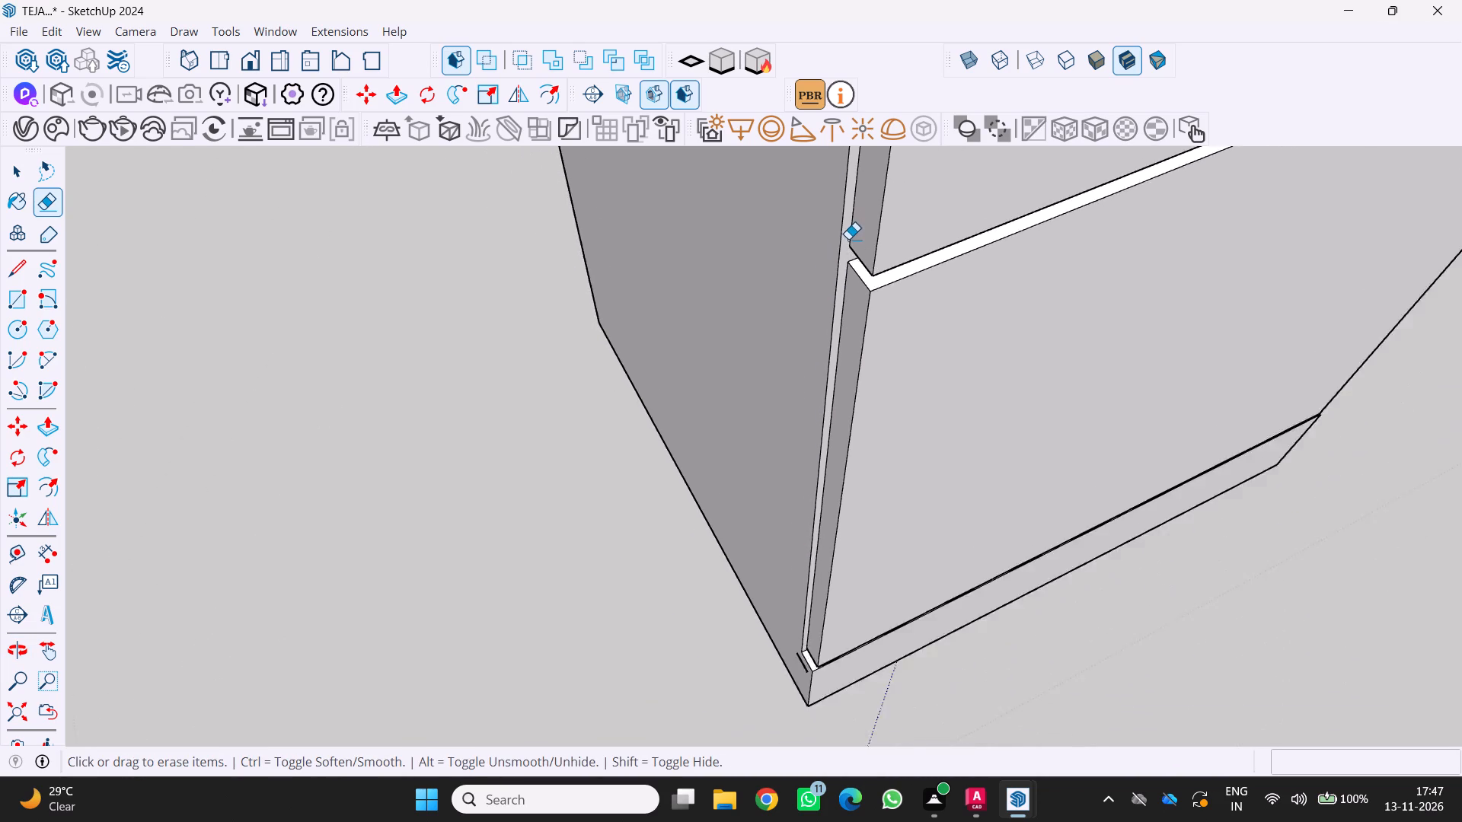
Erase the leftover short slanted line just above the plinth on the remaining column's exposed side.
scroll(848, 239, down, 5)
scroll(850, 508, up, 16)
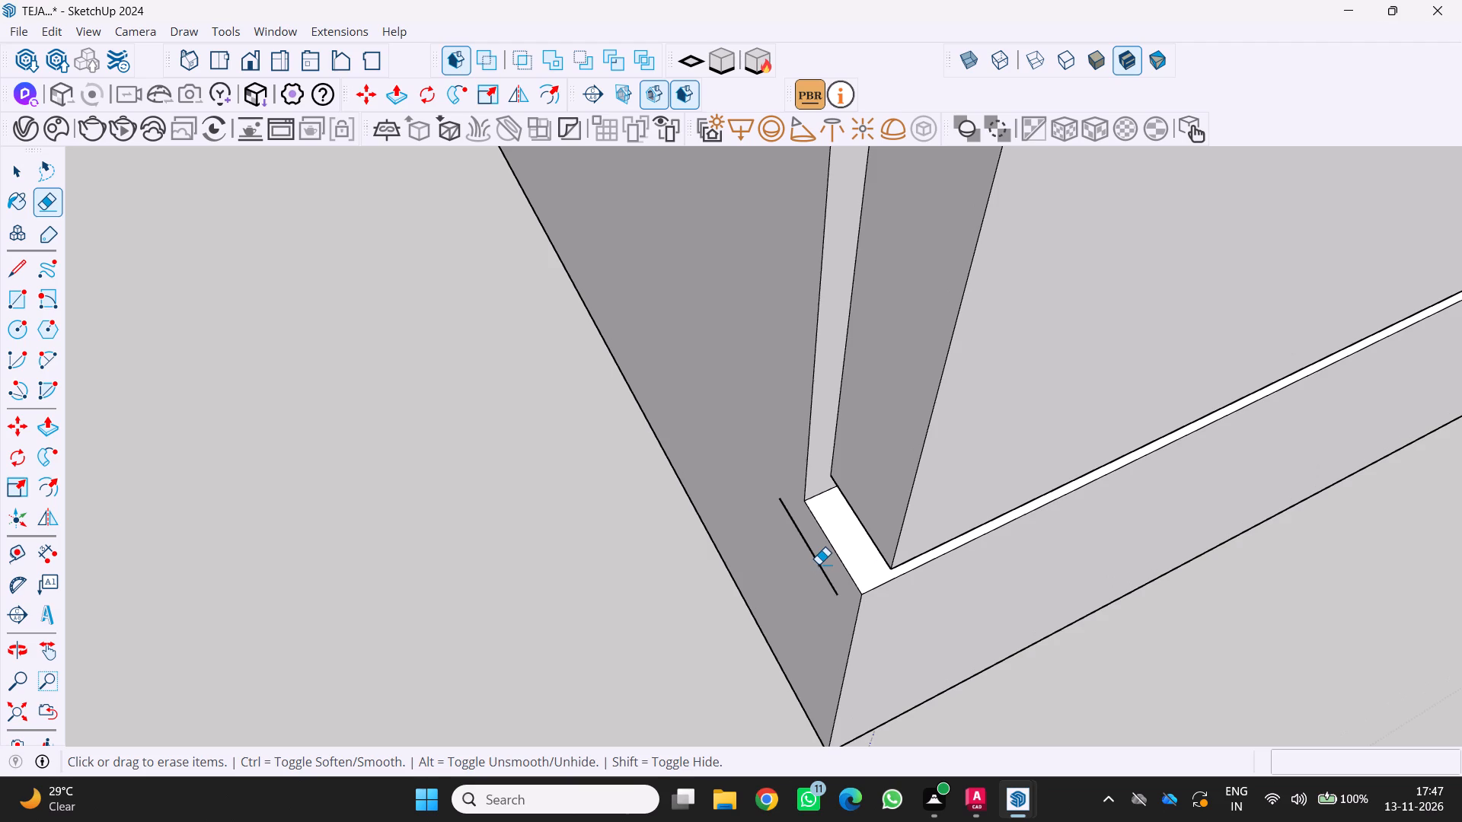
click(819, 563)
scroll(797, 571, down, 20)
scroll(797, 571, down, 6)
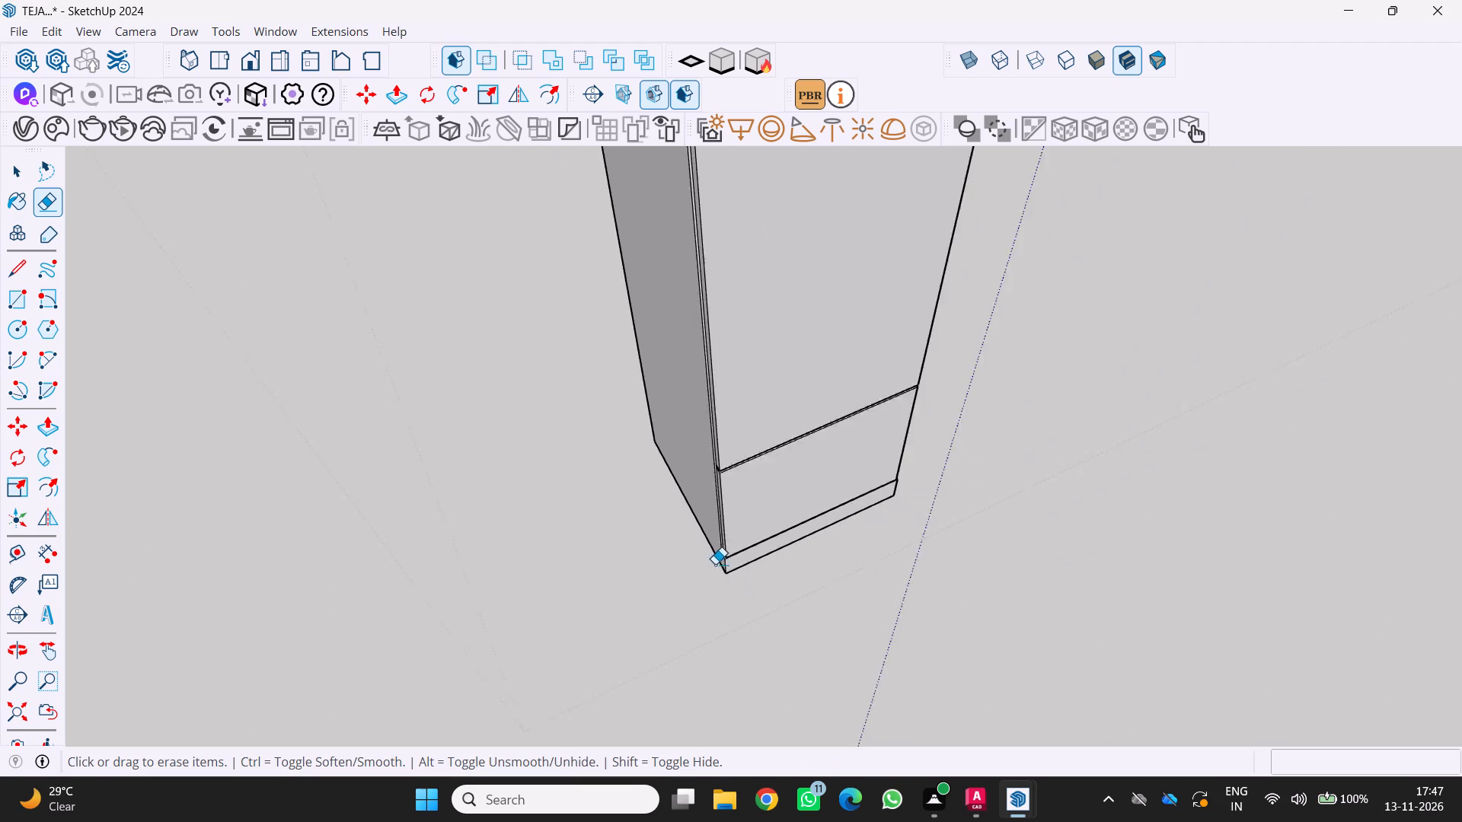
Move the cleaned single cabinet column from outside into the room, snapping its back top corner to the open shelf unit's adjacent back corner.
scroll(715, 564, down, 15)
middle_drag(716, 569, 650, 489)
scroll(650, 489, down, 6)
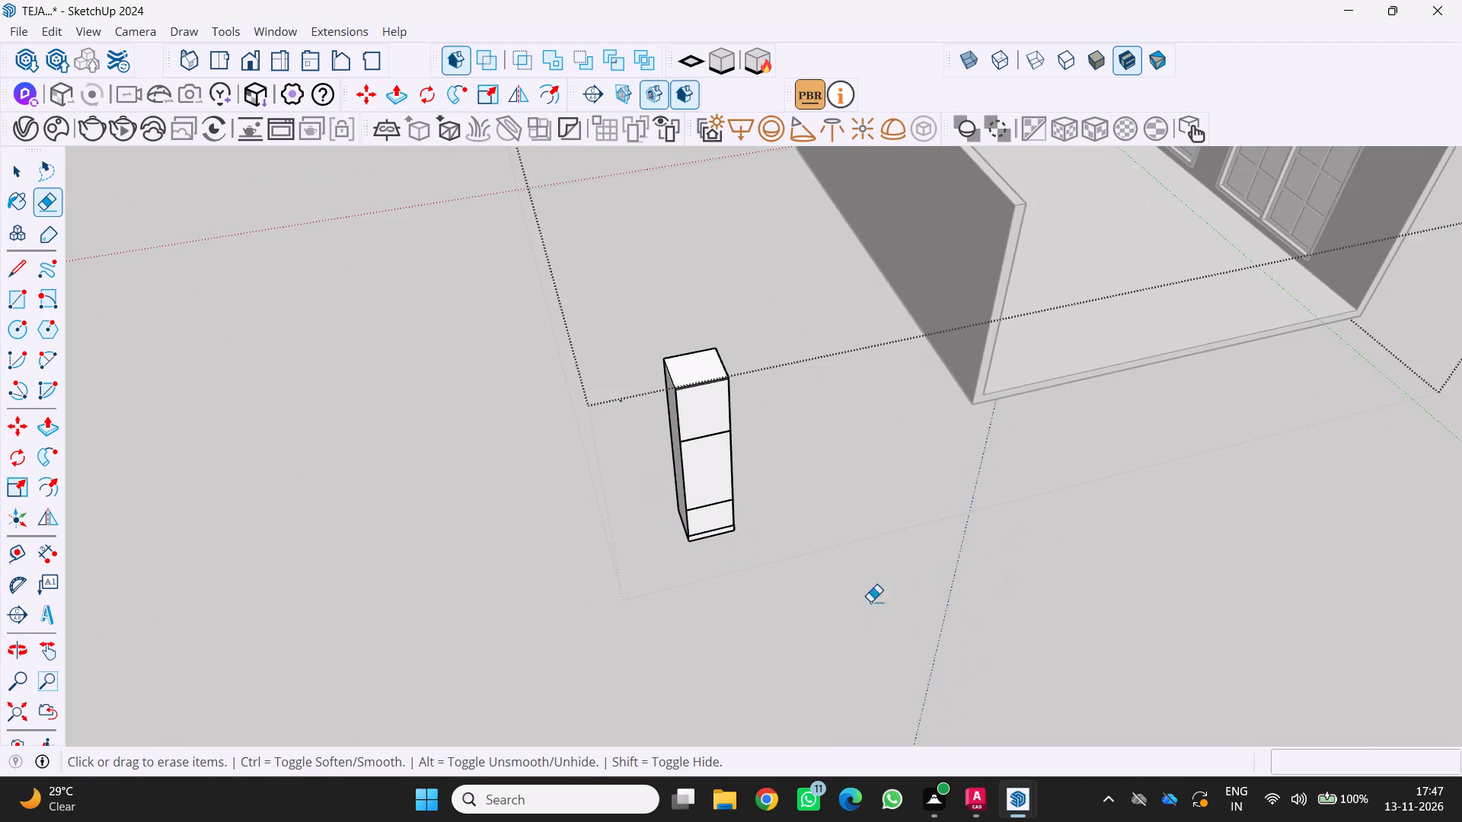
middle_drag(950, 572, 899, 524)
scroll(900, 525, down, 8)
middle_drag(904, 507, 771, 398)
scroll(729, 424, up, 2)
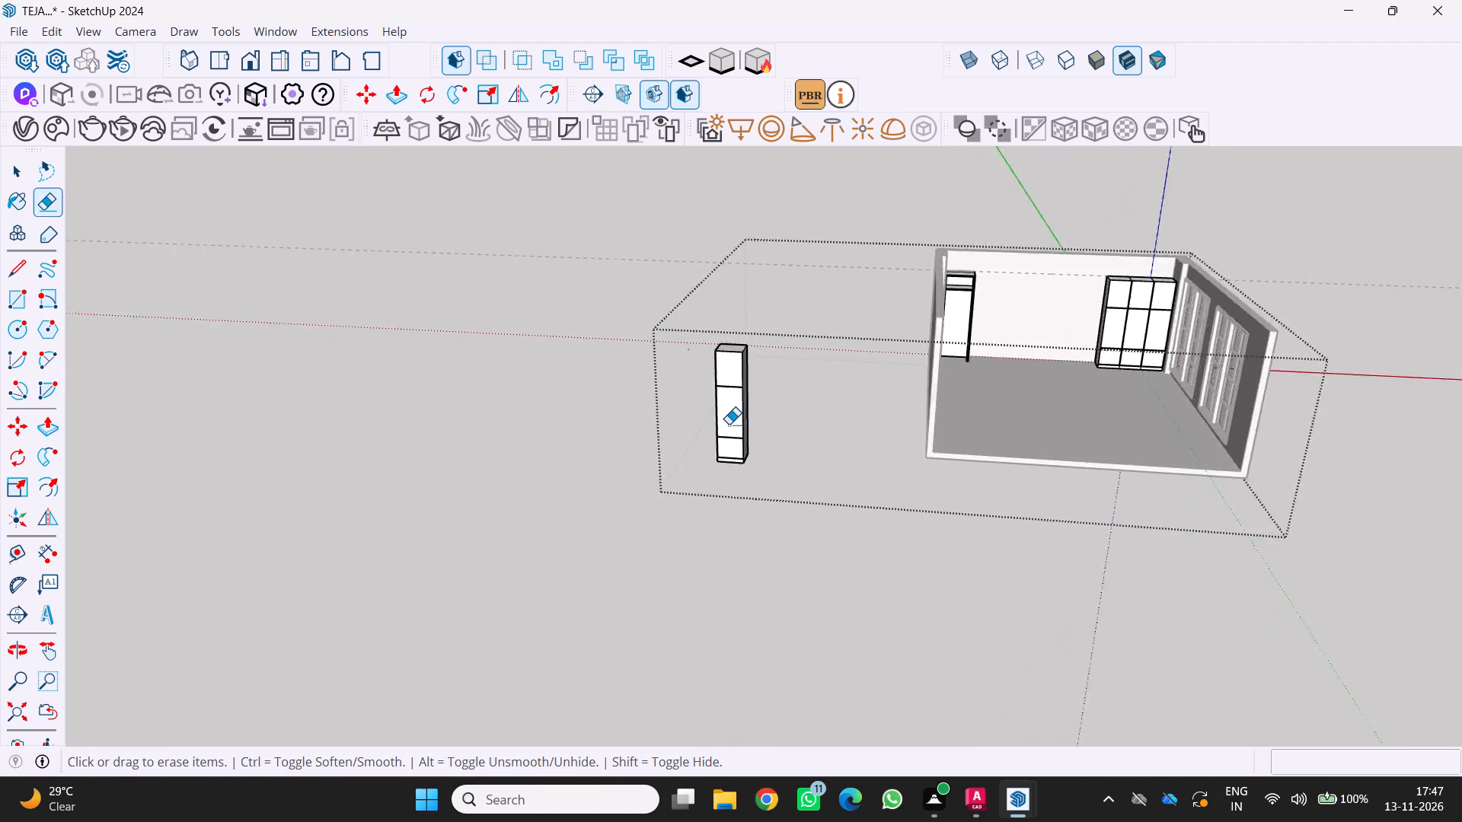
scroll(729, 424, up, 5)
middle_drag(751, 397, 911, 495)
key(space)
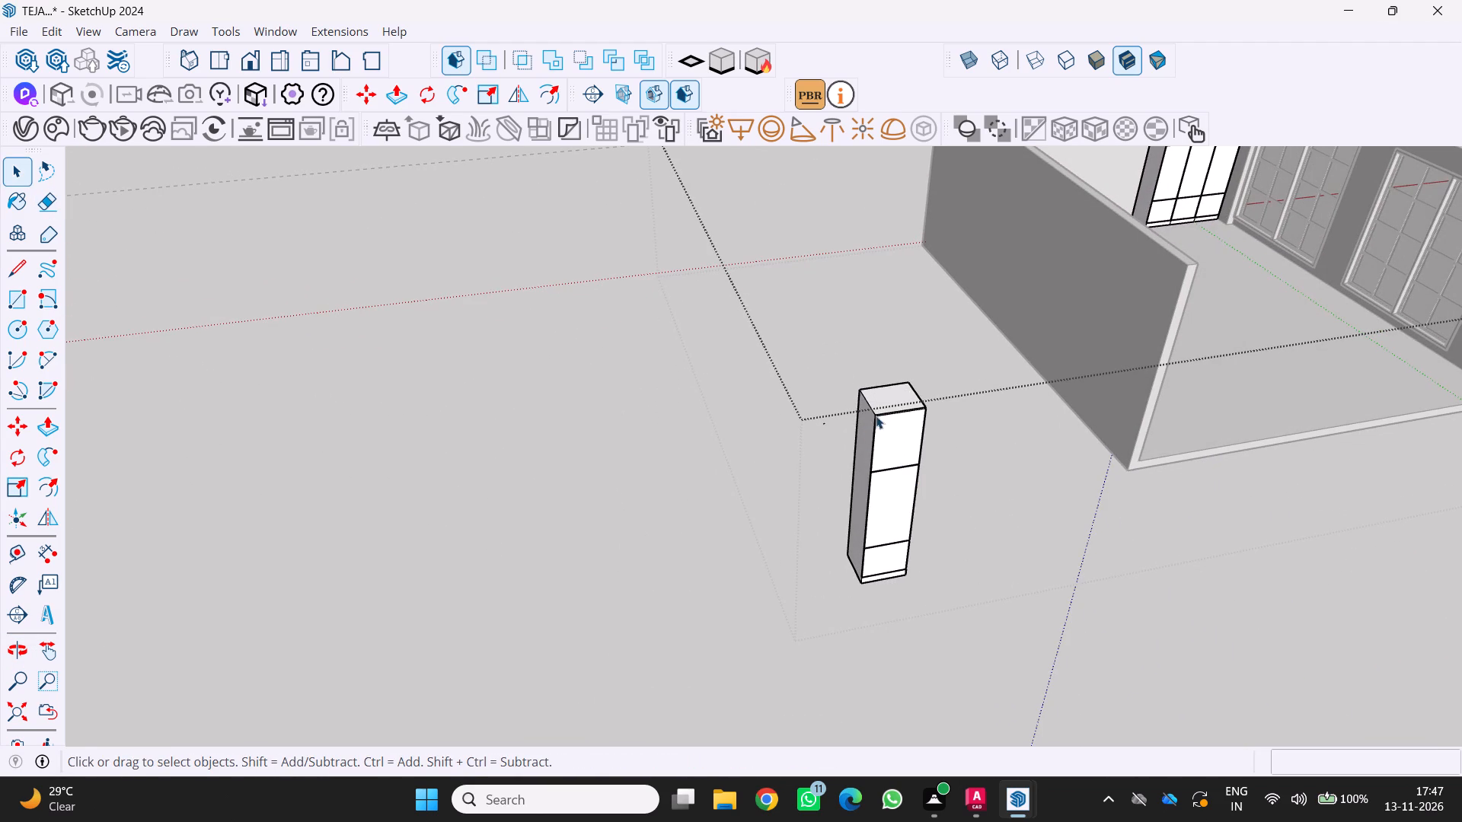
triple_click(889, 406)
click(892, 406)
middle_drag(884, 421, 841, 425)
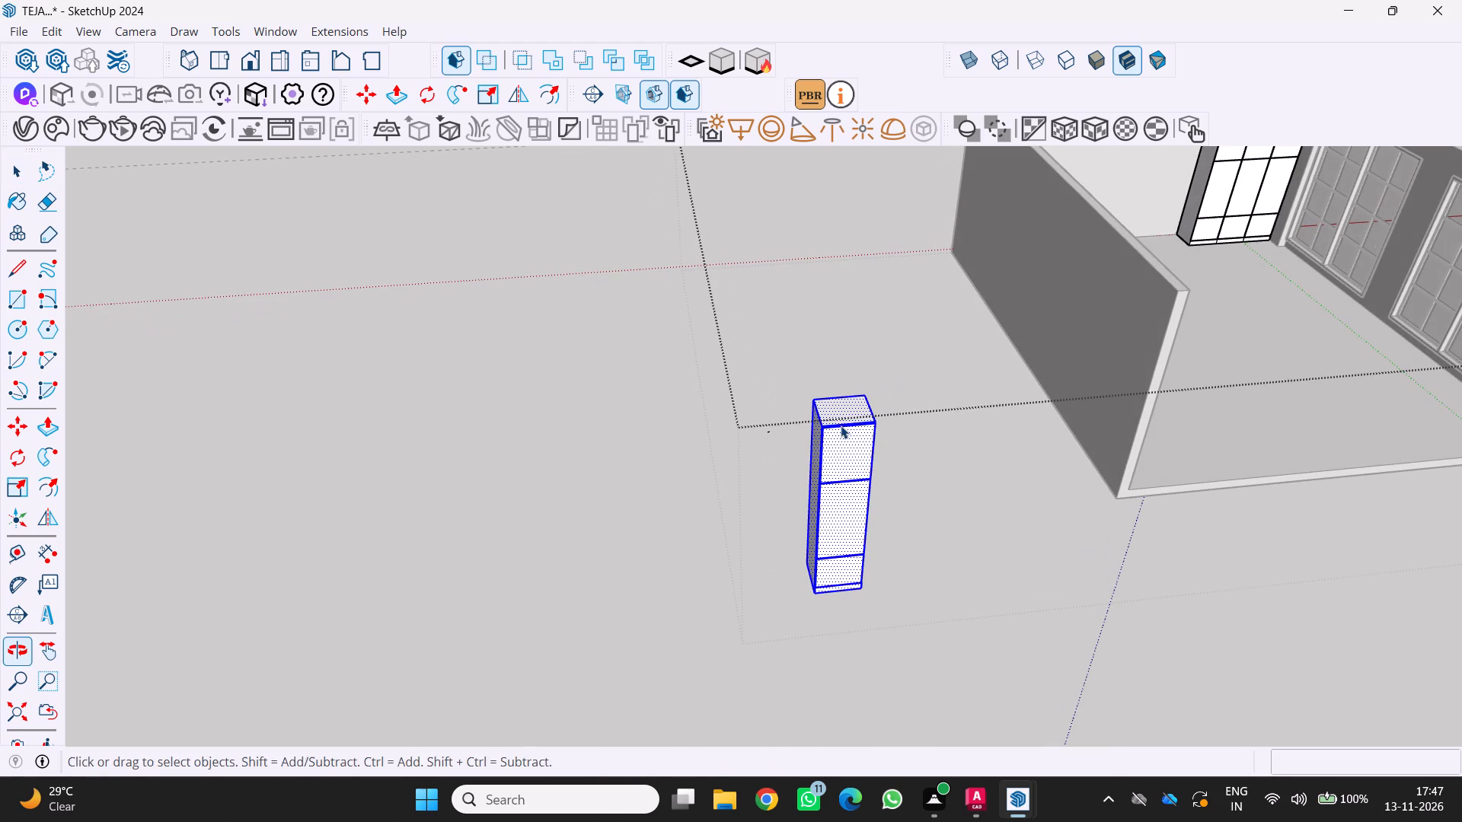
key(m)
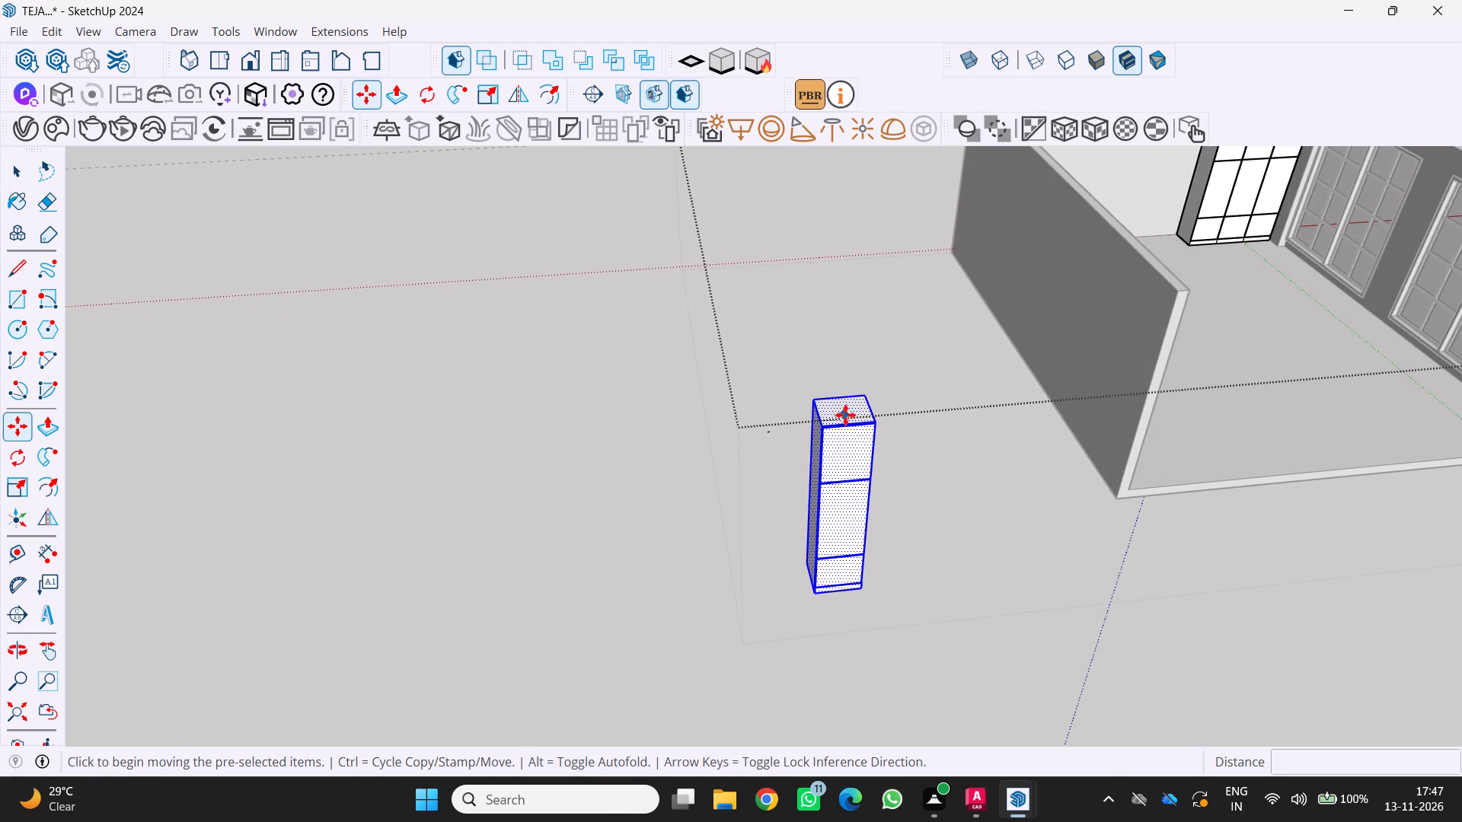
scroll(807, 405, up, 3)
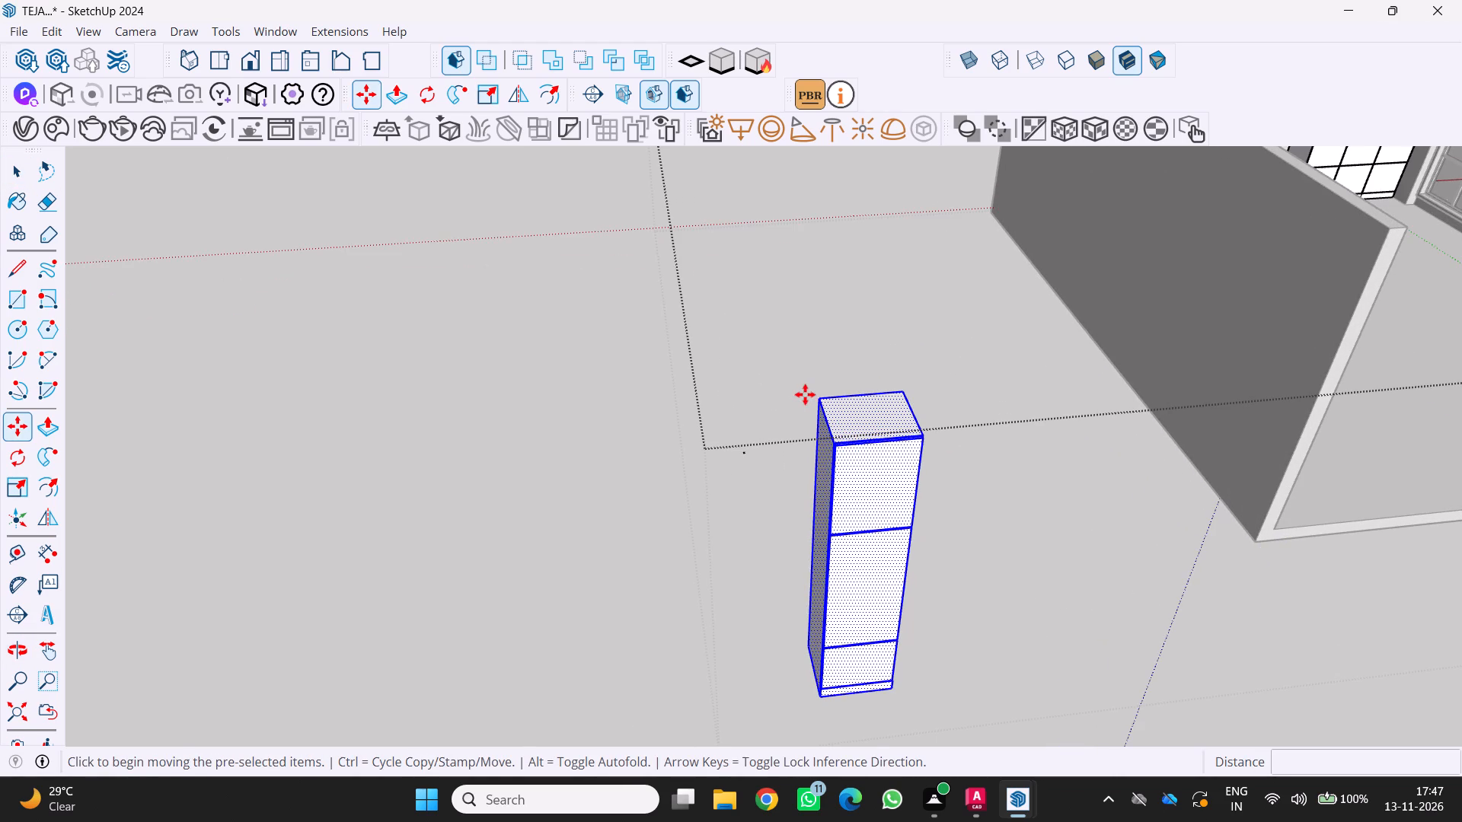
key(m)
click(817, 397)
scroll(854, 380, down, 6)
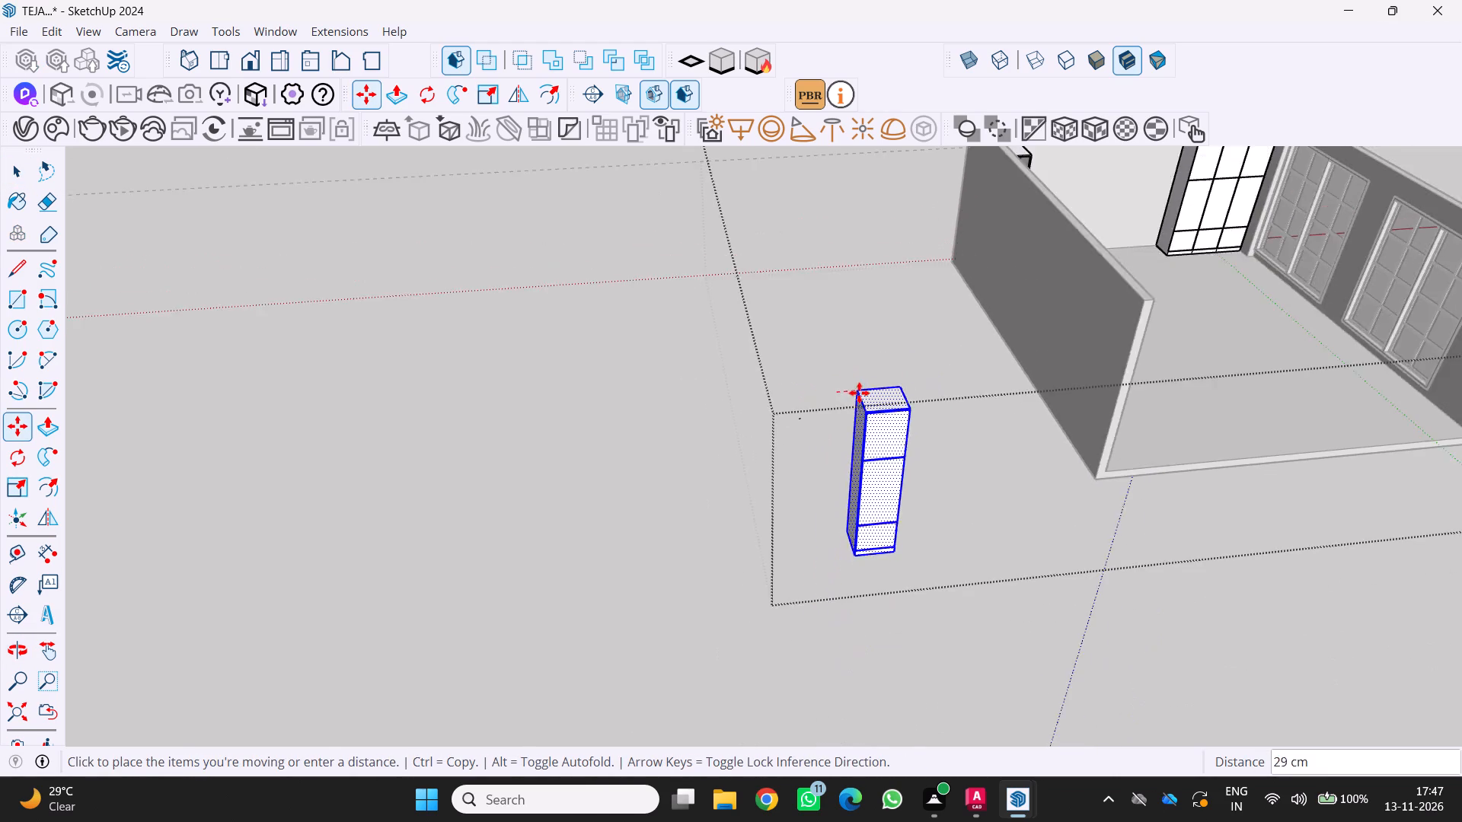
scroll(859, 393, down, 6)
middle_drag(986, 285, 851, 348)
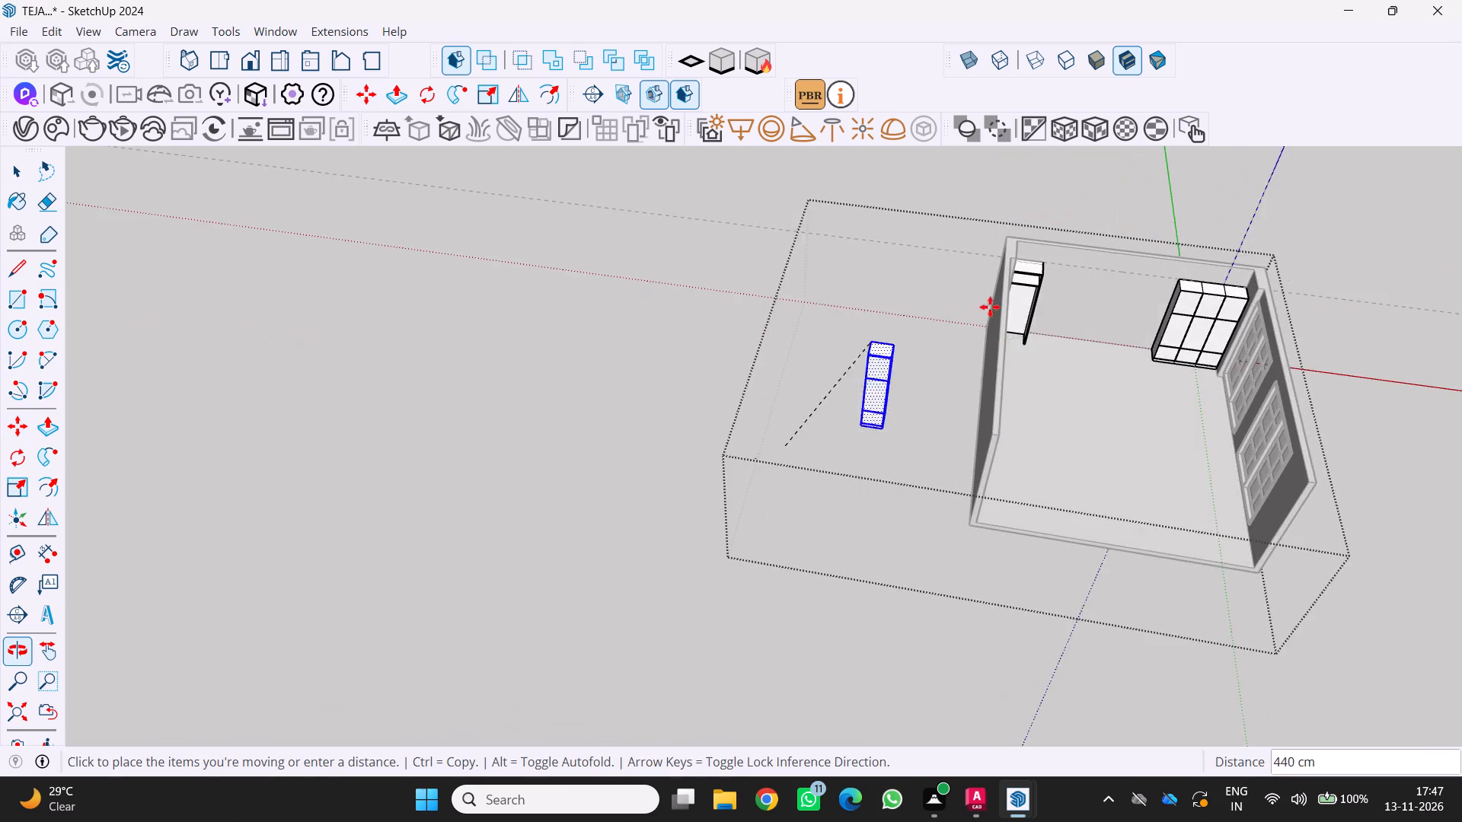
scroll(1042, 301, up, 12)
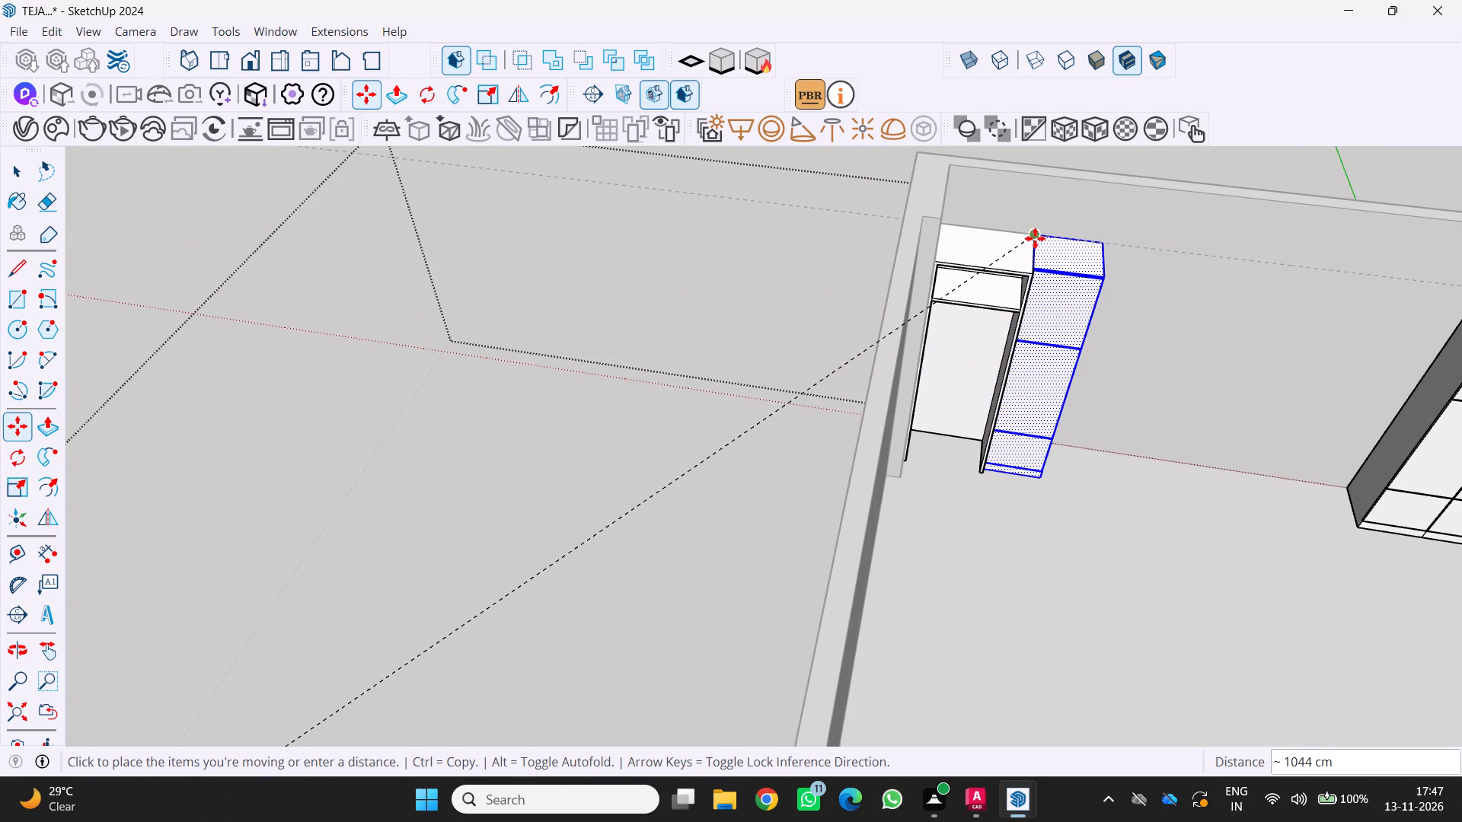
click(1035, 238)
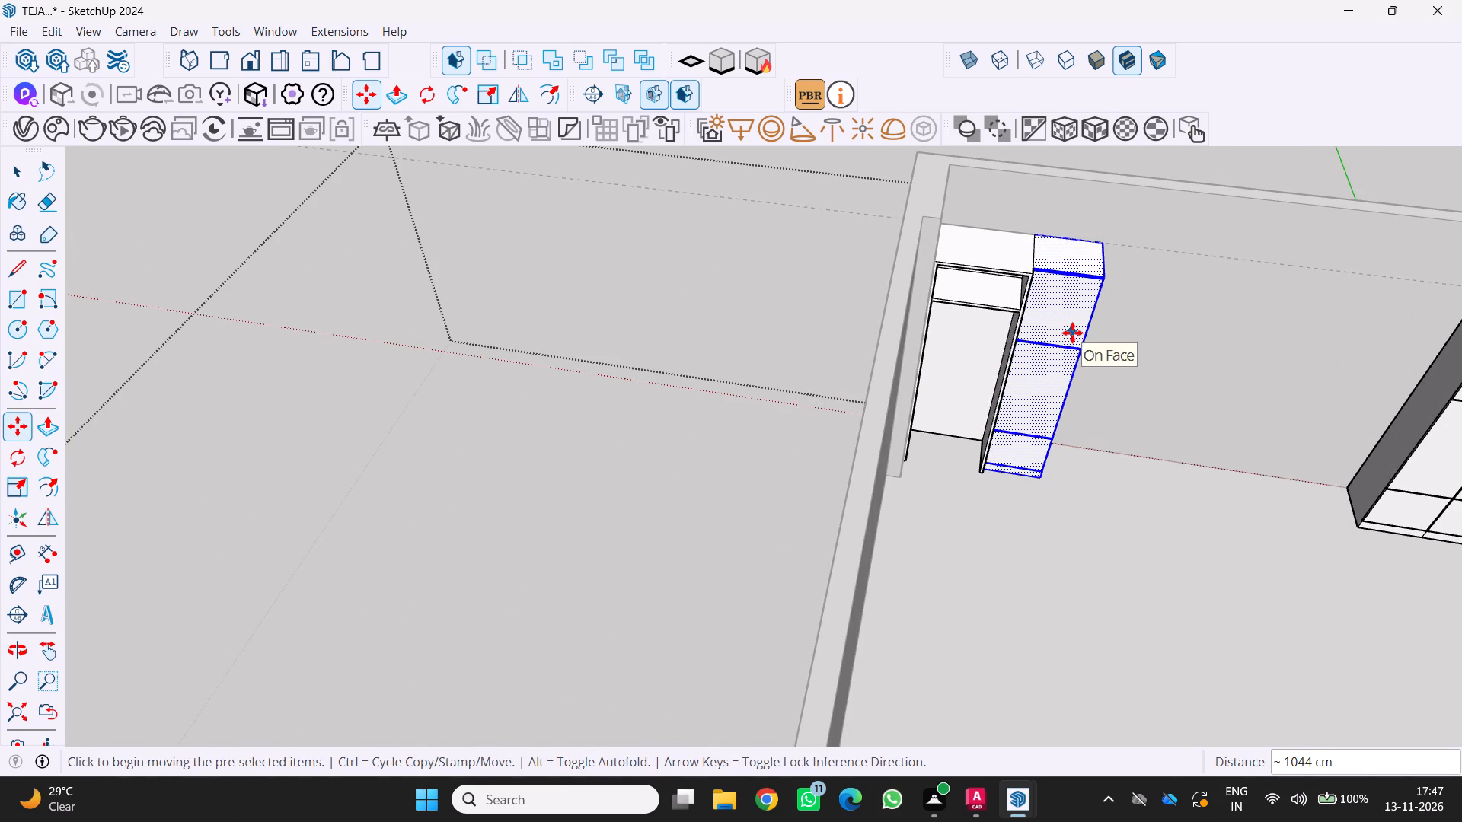
Copy the placed cabinet column 60 cm along the back wall so the two columns stand side by side.
scroll(1071, 341, down, 4)
middle_drag(1103, 337, 1045, 216)
scroll(1071, 355, up, 4)
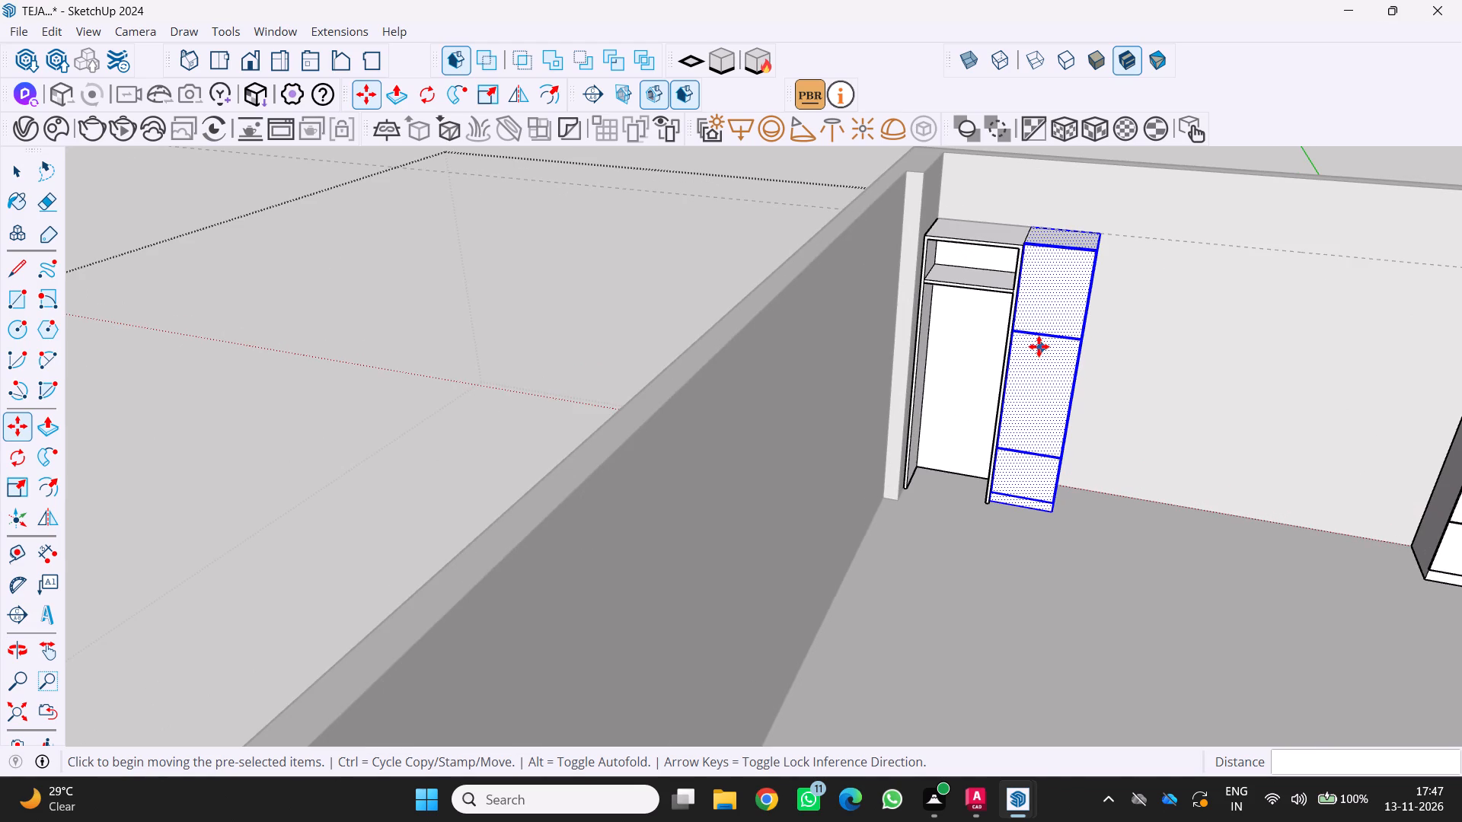
key(m)
scroll(1065, 279, up, 1)
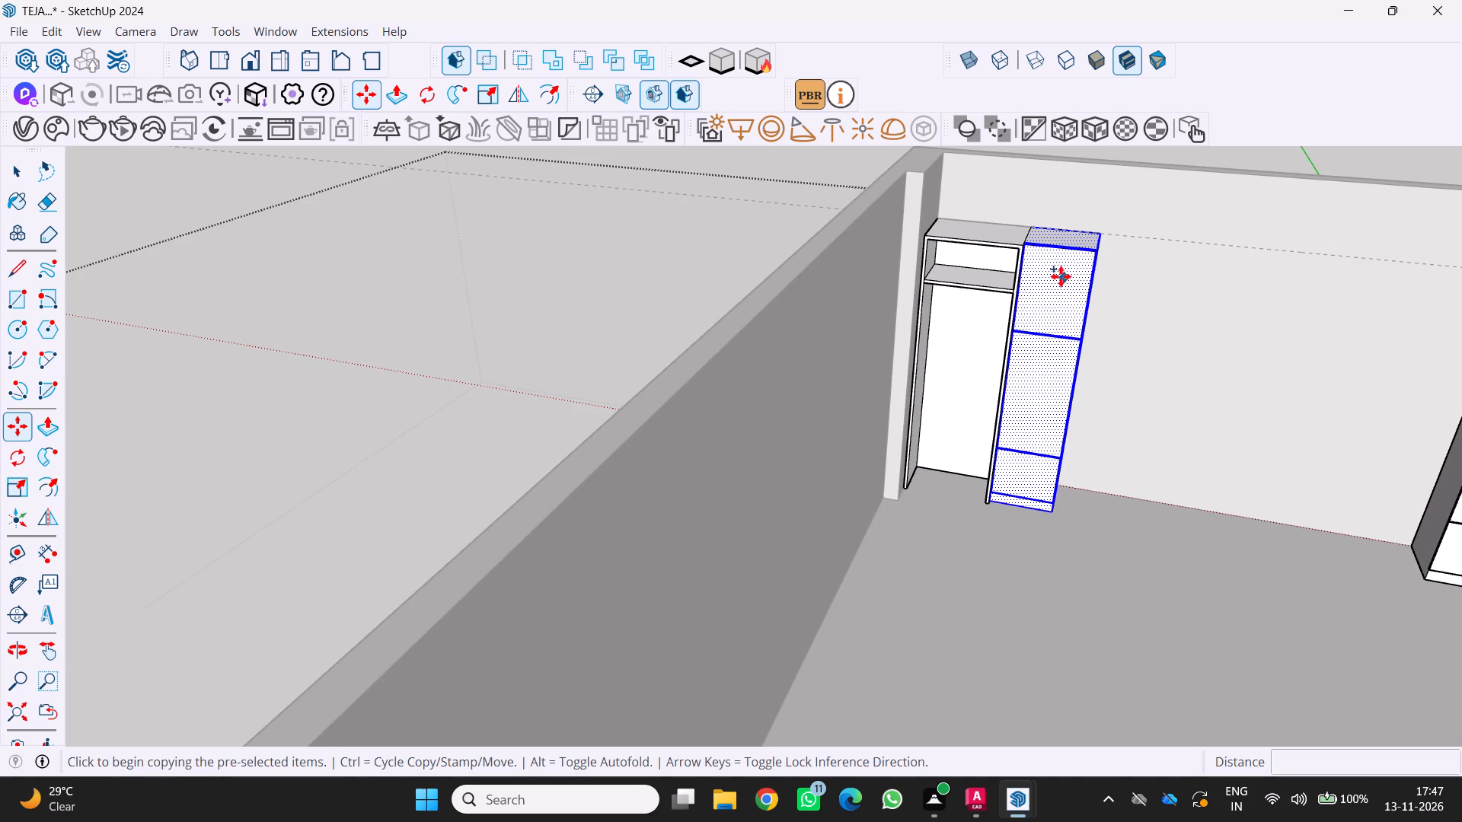
scroll(1061, 276, up, 5)
scroll(1021, 212, up, 3)
middle_drag(1020, 218, 1024, 231)
middle_drag(1025, 234, 1032, 301)
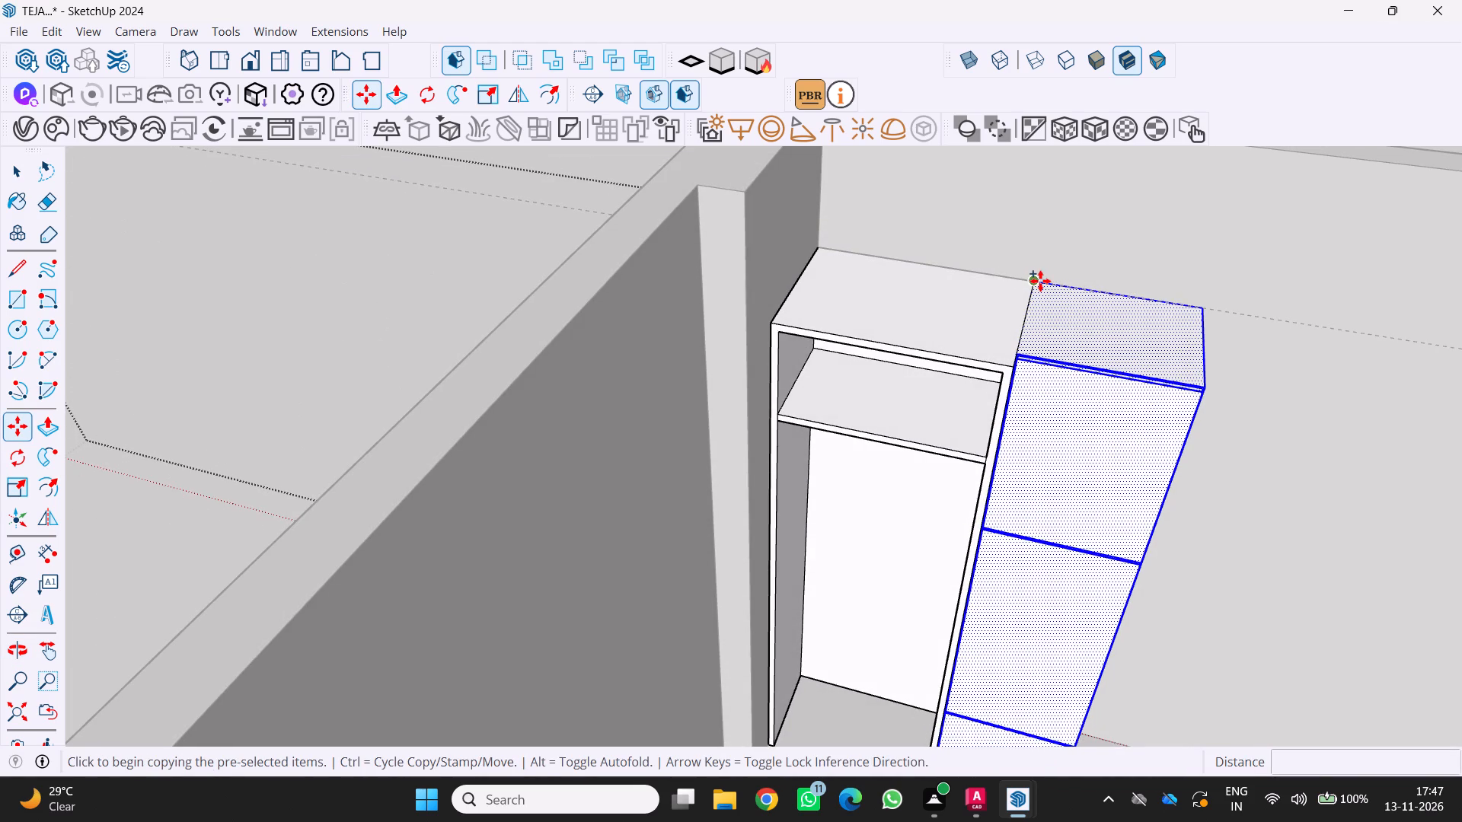
click(1040, 281)
click(1200, 310)
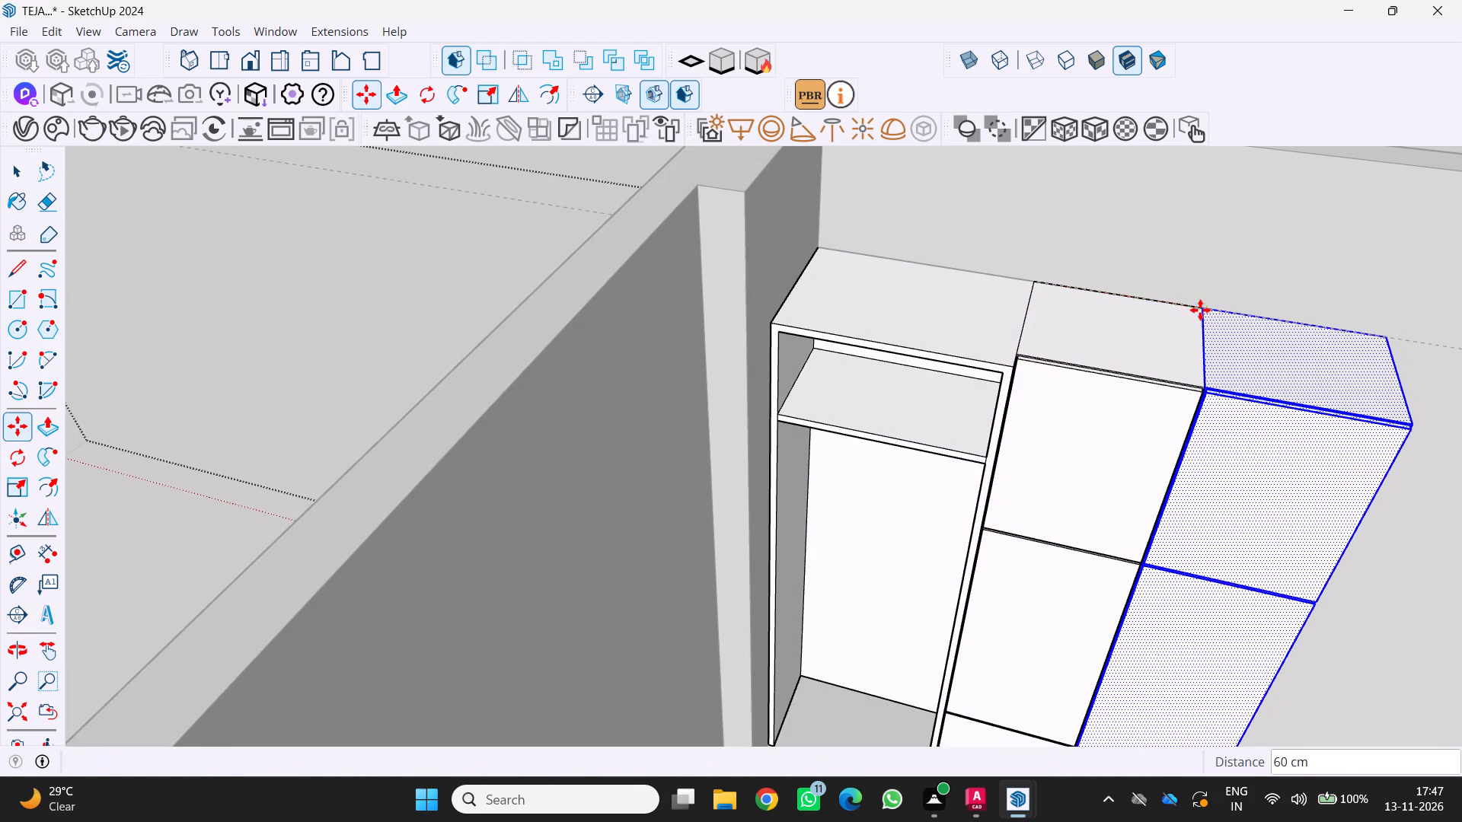
Examine the back wall with both cabinet runs and the gap between them, and clear the selection.
scroll(1163, 288, down, 19)
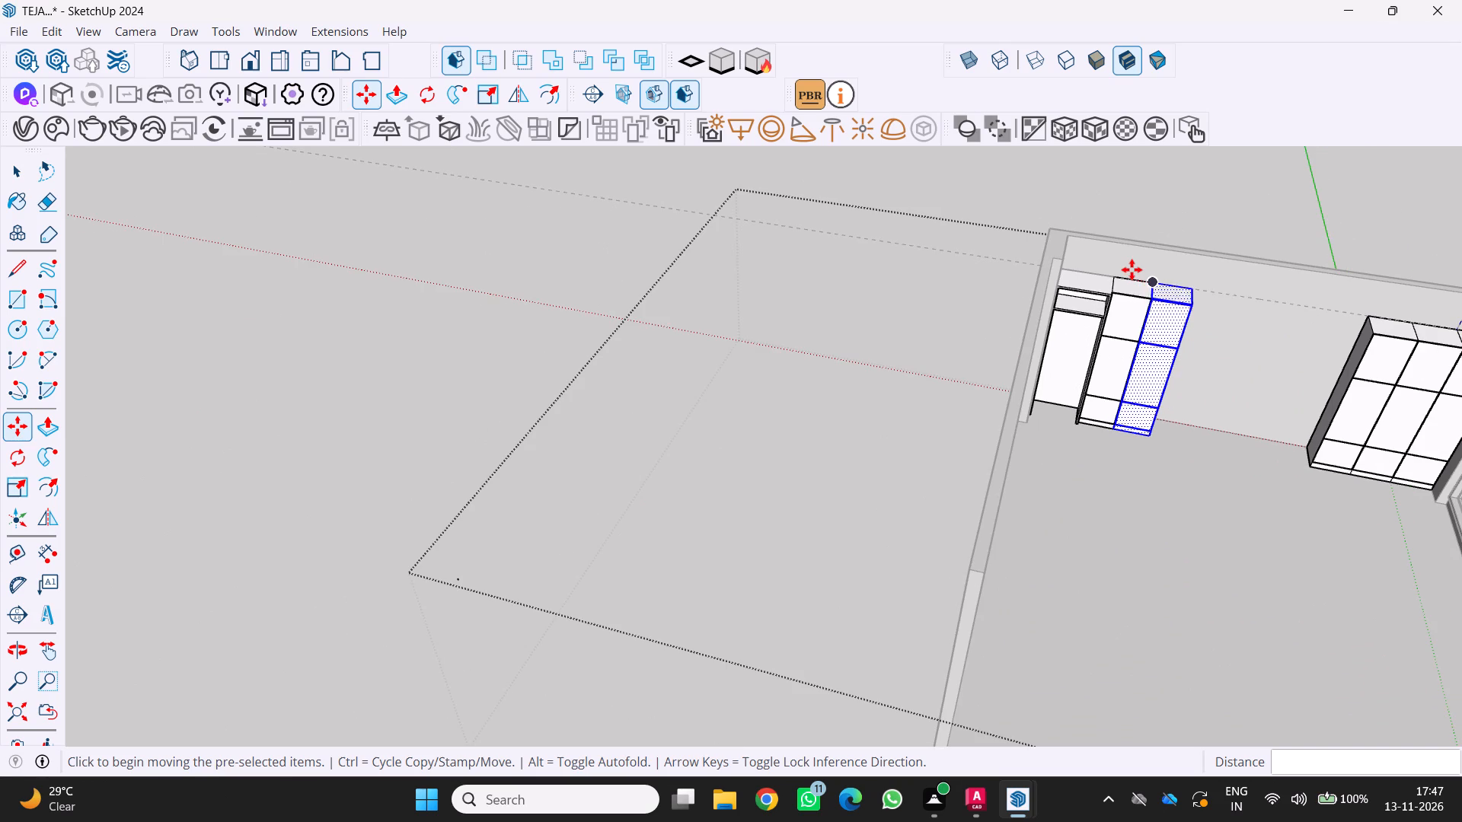
shift+middle_drag(1128, 269, 966, 278)
middle_drag(1191, 347, 1198, 316)
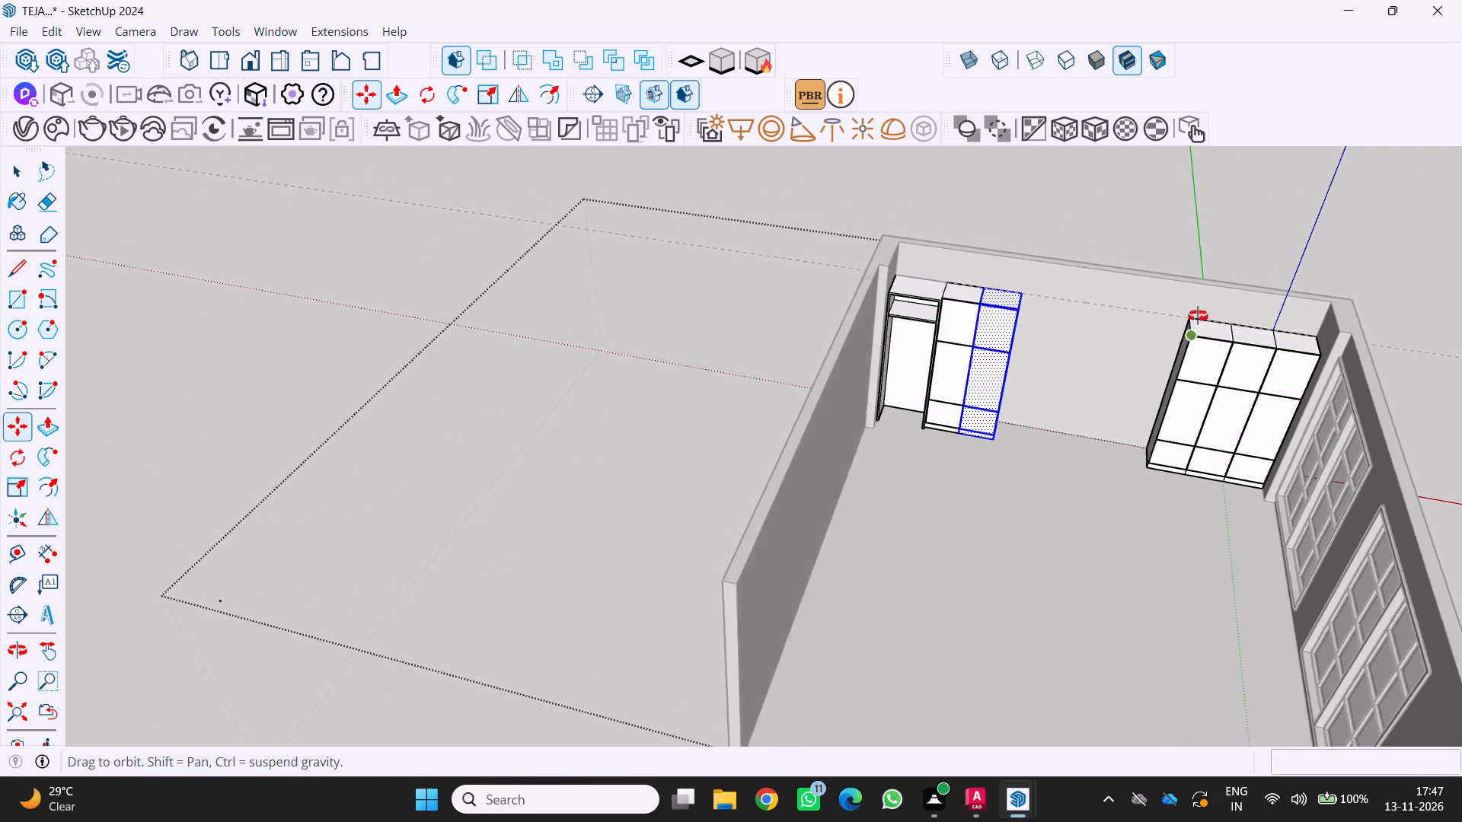
middle_drag(1198, 316, 1167, 263)
scroll(1104, 380, up, 1)
middle_drag(1105, 380, 1127, 301)
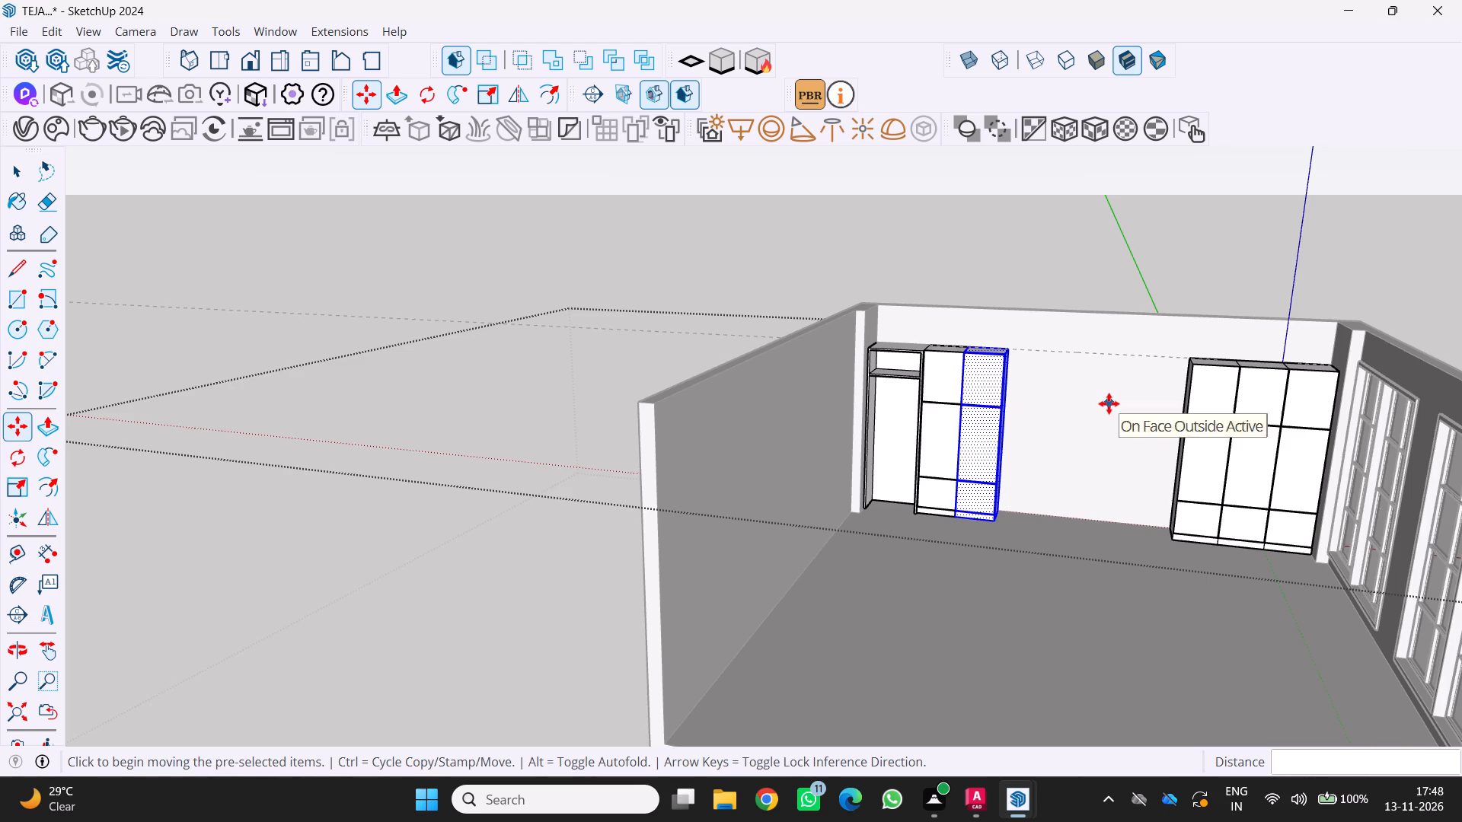
scroll(1174, 400, down, 3)
middle_drag(1164, 416, 1260, 413)
scroll(1076, 418, up, 1)
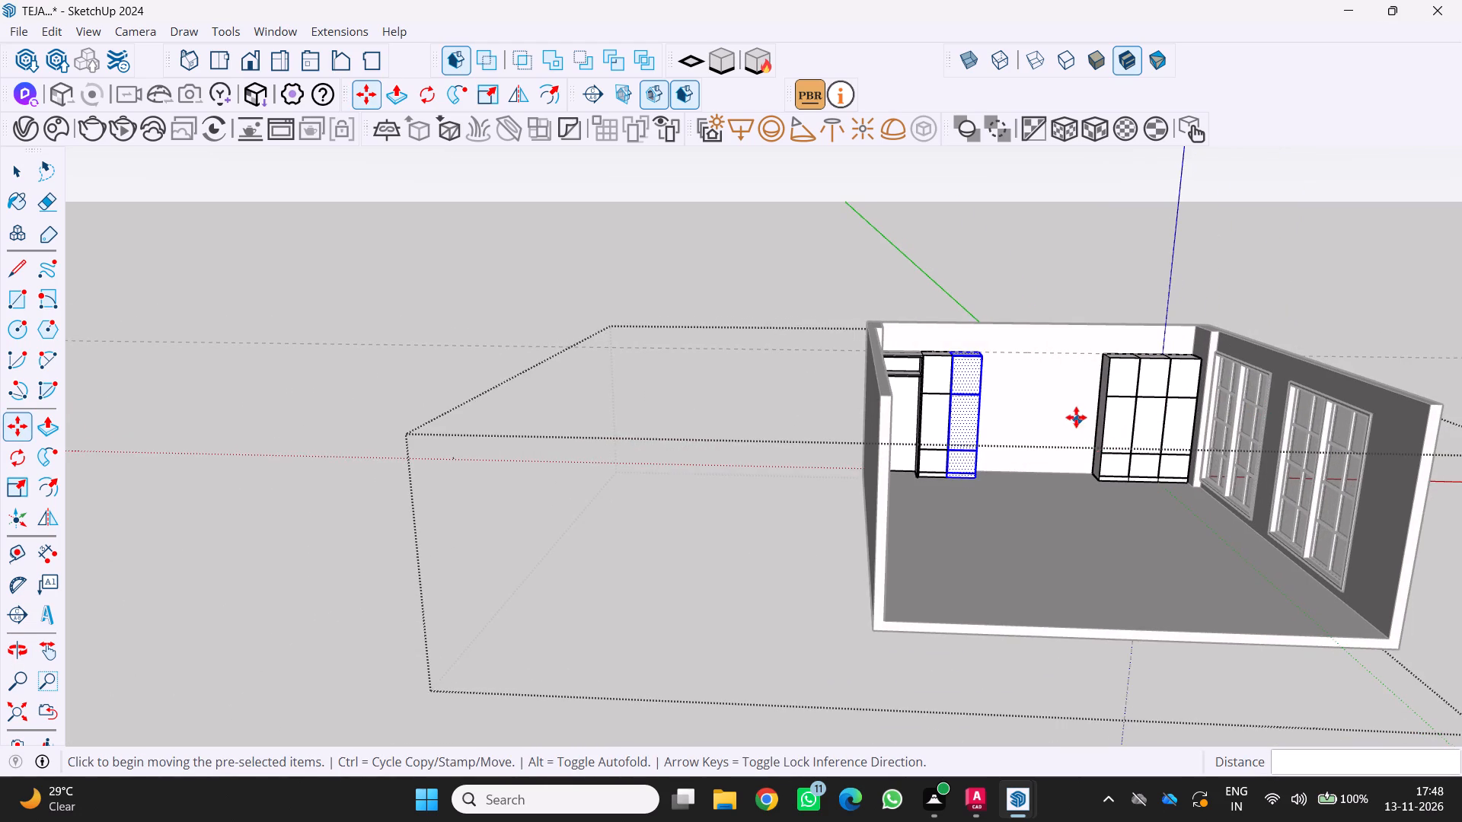
scroll(1076, 417, up, 2)
middle_drag(1081, 406, 1004, 422)
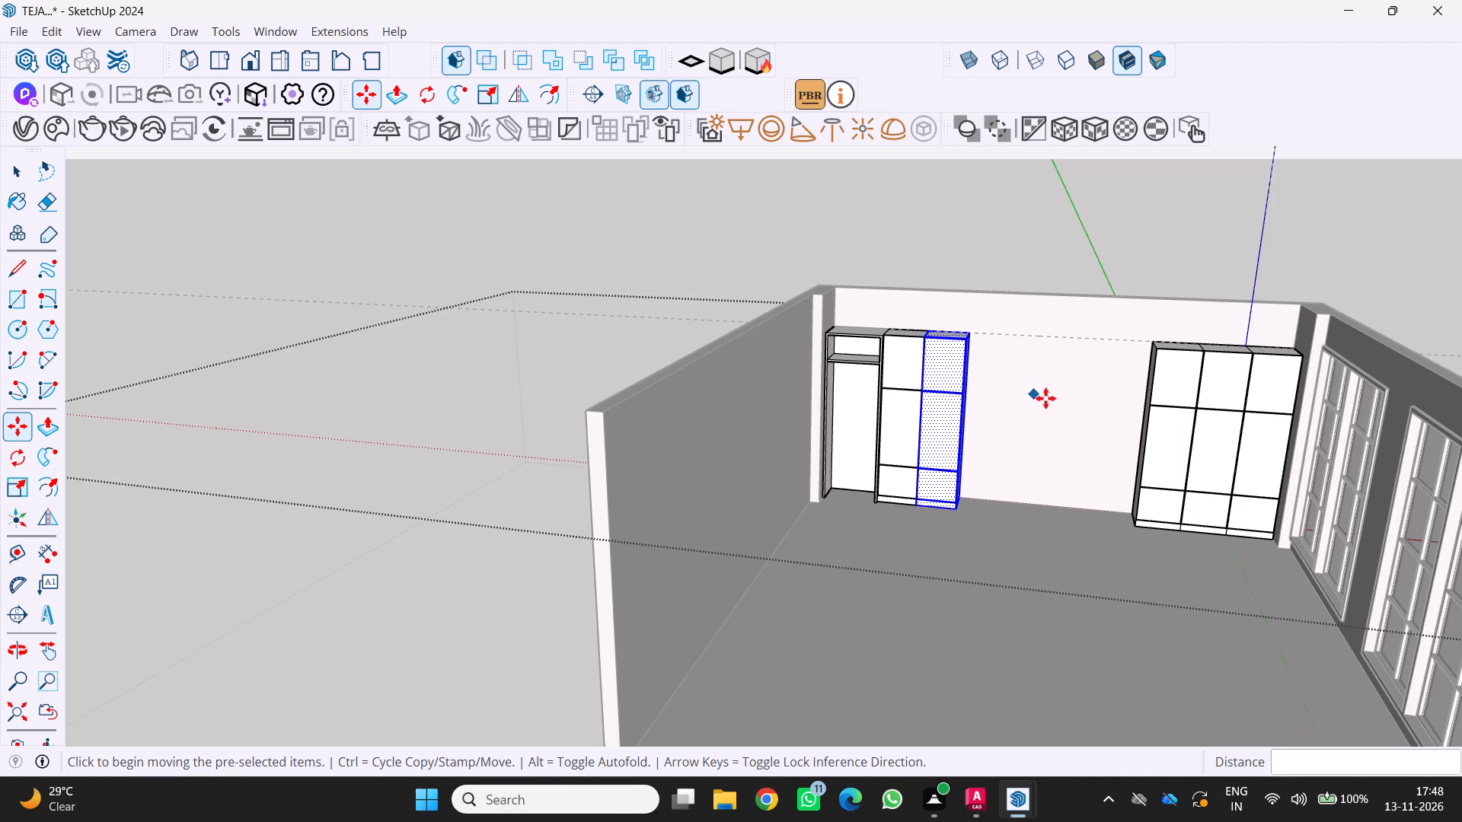
middle_drag(1097, 390, 1118, 396)
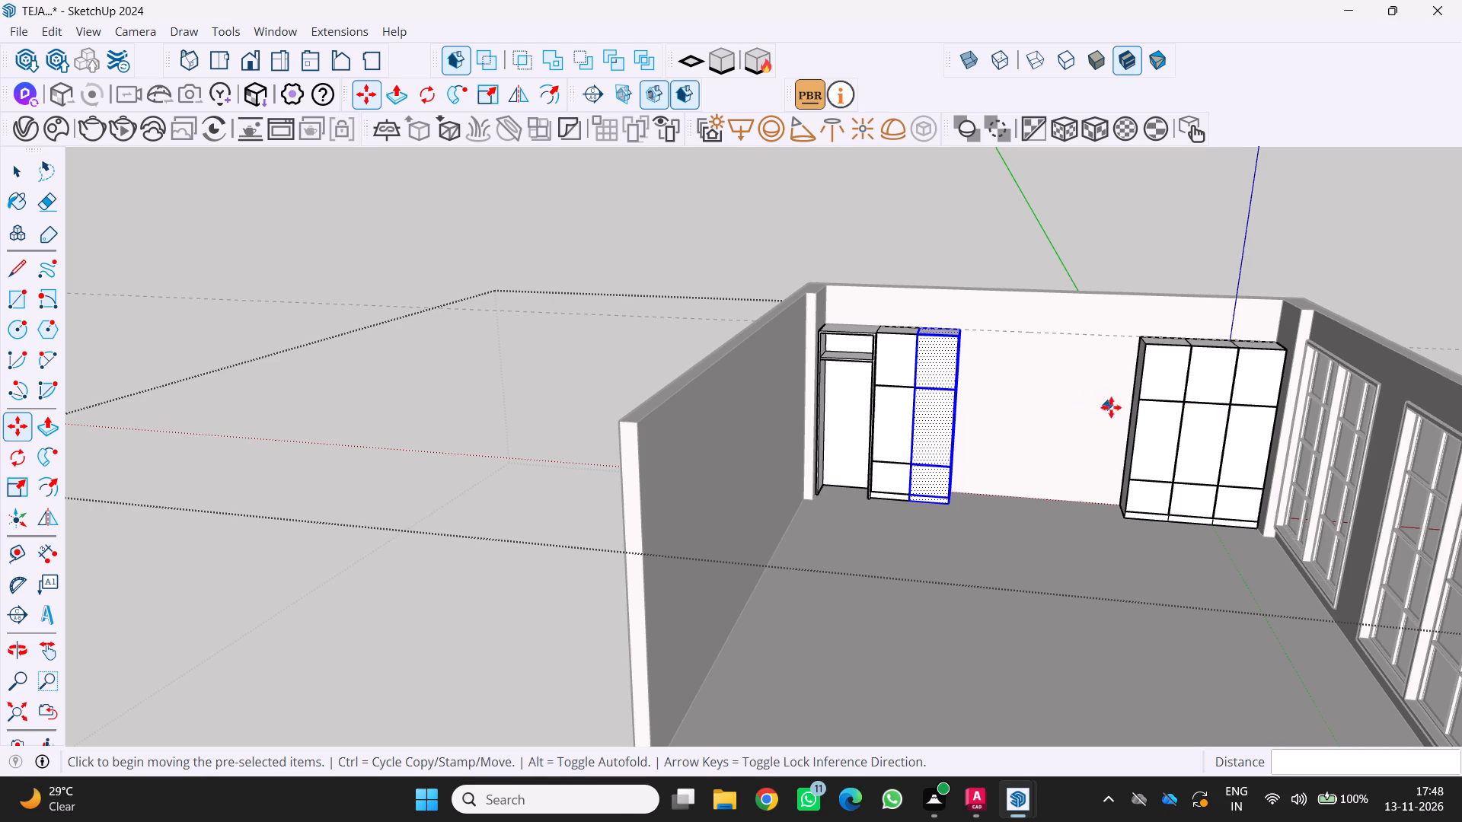
scroll(1112, 406, up, 2)
middle_drag(1095, 409, 1023, 415)
middle_click(1022, 415)
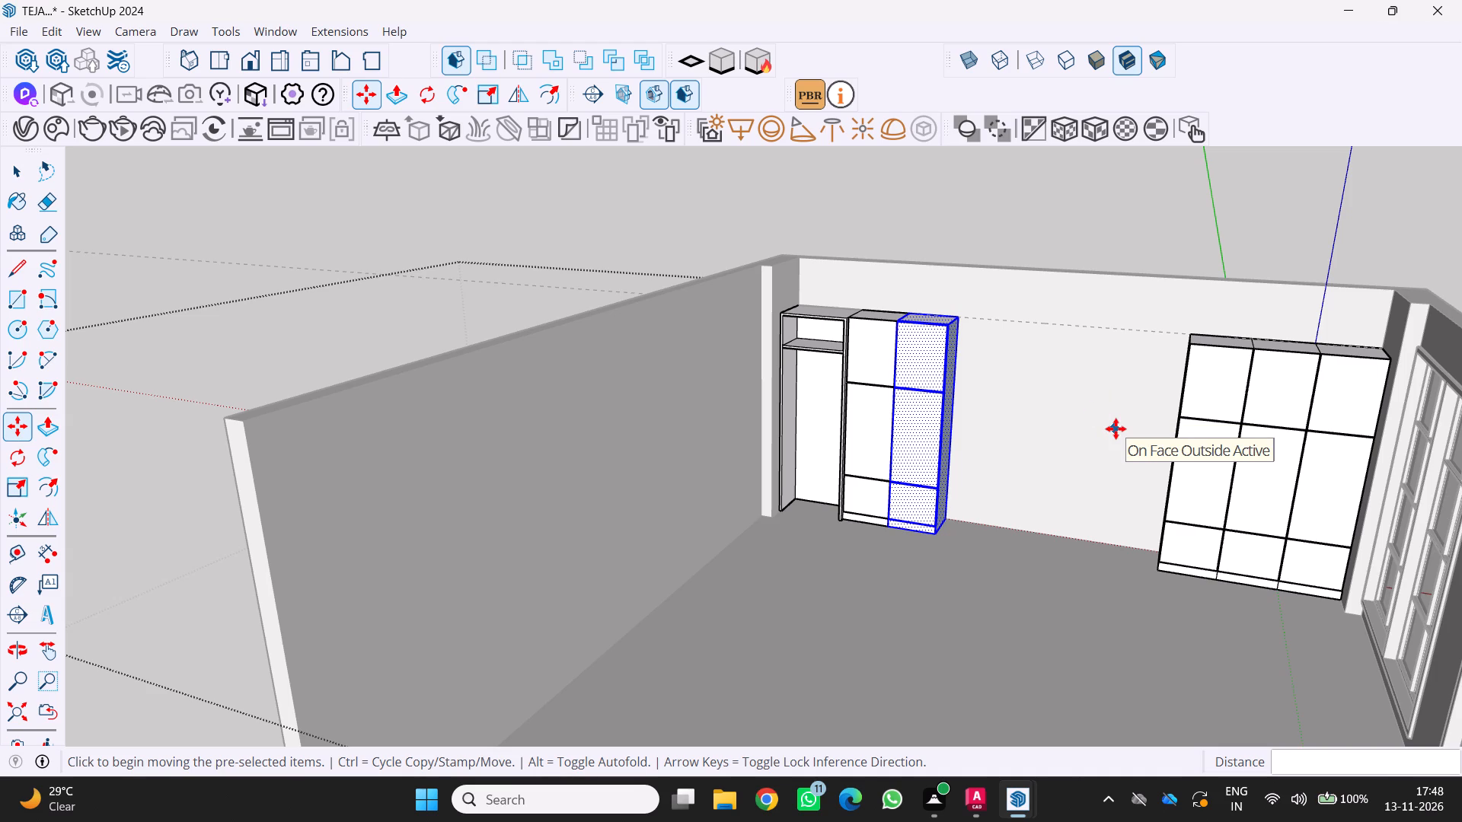
scroll(1141, 421, down, 3)
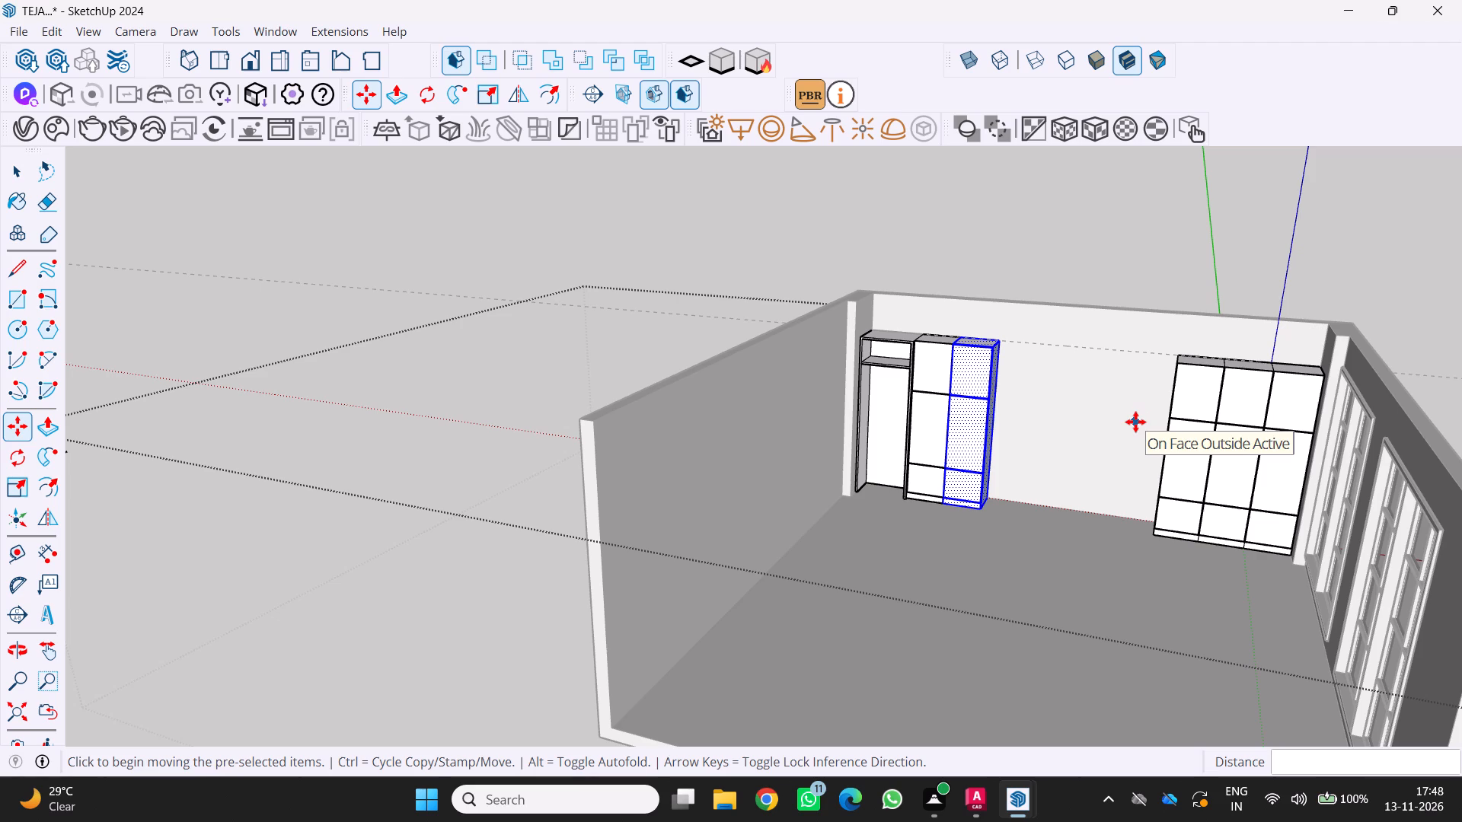
scroll(1122, 416, down, 3)
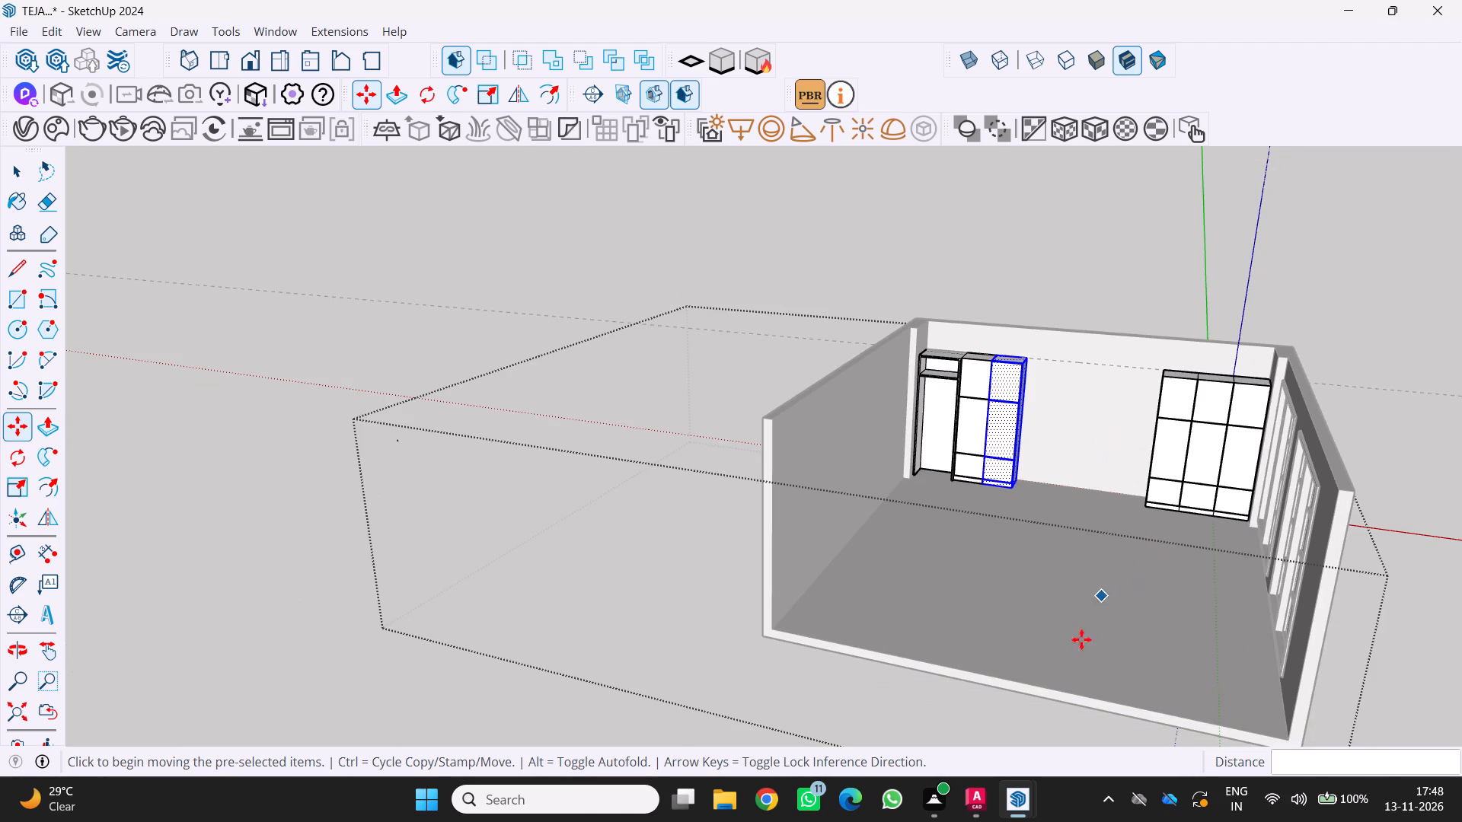
scroll(1103, 505, down, 3)
key(space)
click(1097, 673)
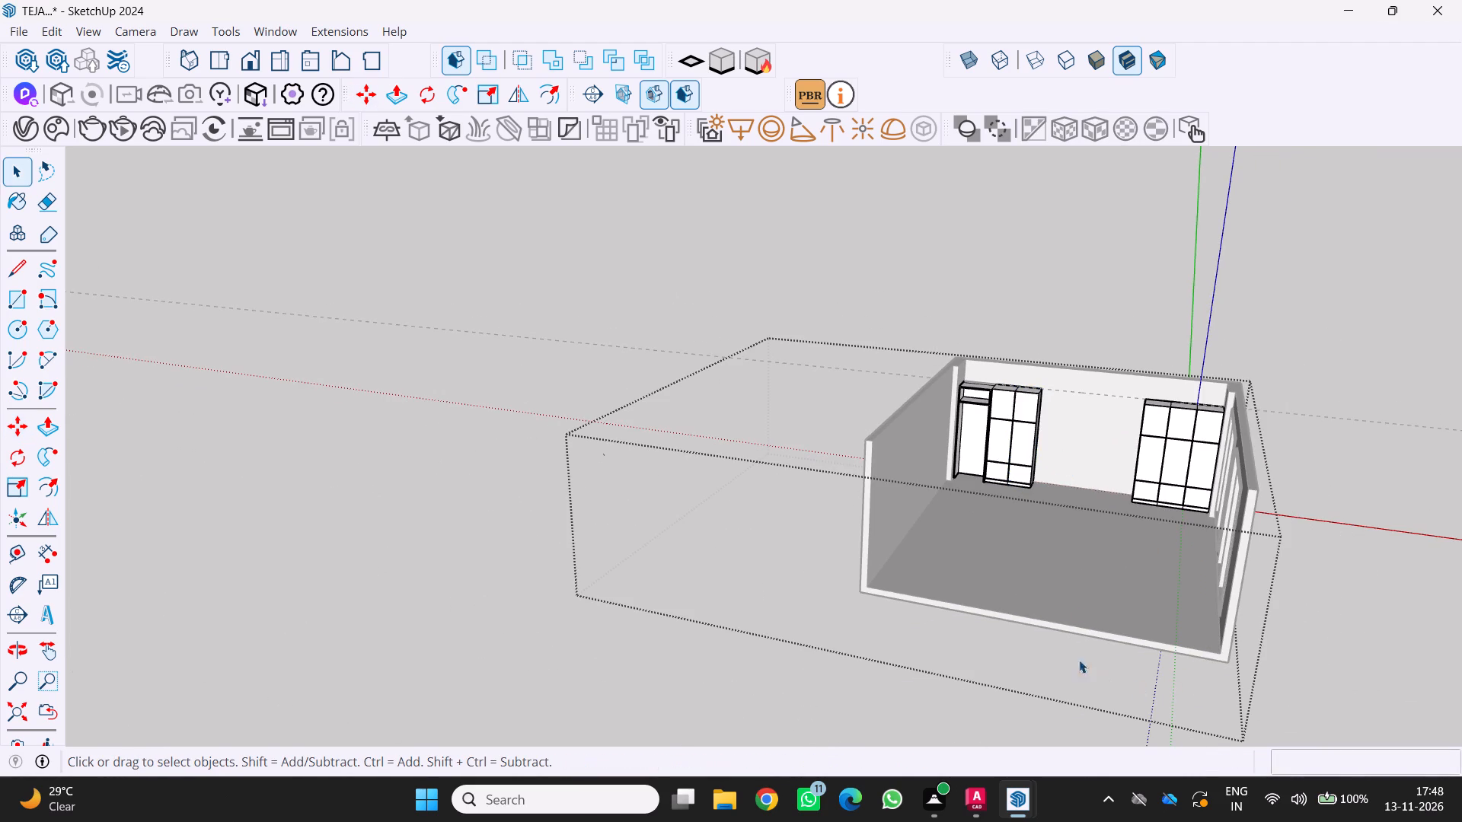
Inspect the open shelf unit and the adjoining cabinet columns along the back wall from several angles.
scroll(1053, 633, up, 3)
middle_drag(1058, 618, 1153, 637)
scroll(1136, 627, down, 4)
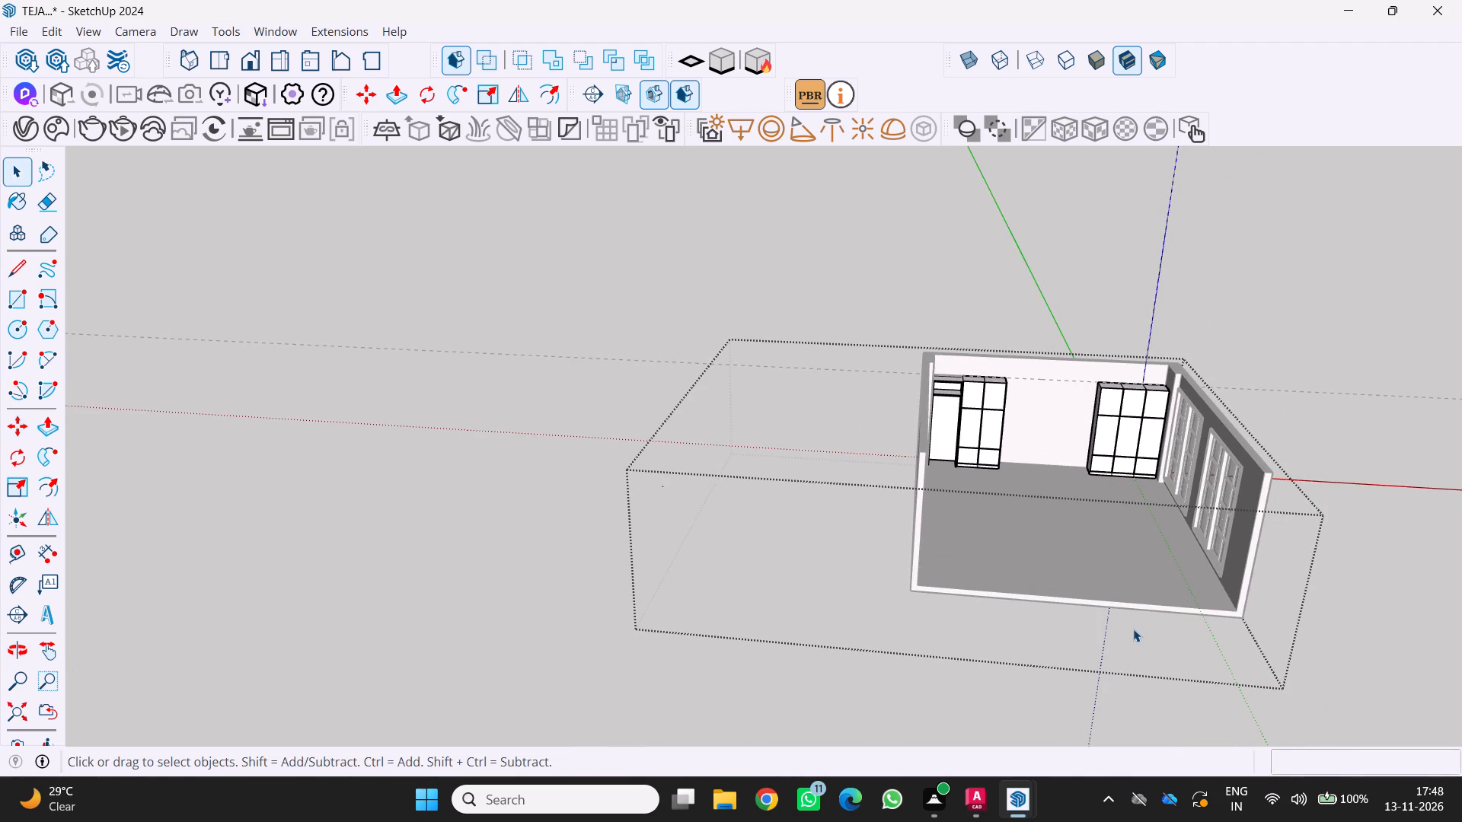
middle_drag(1103, 624, 1092, 634)
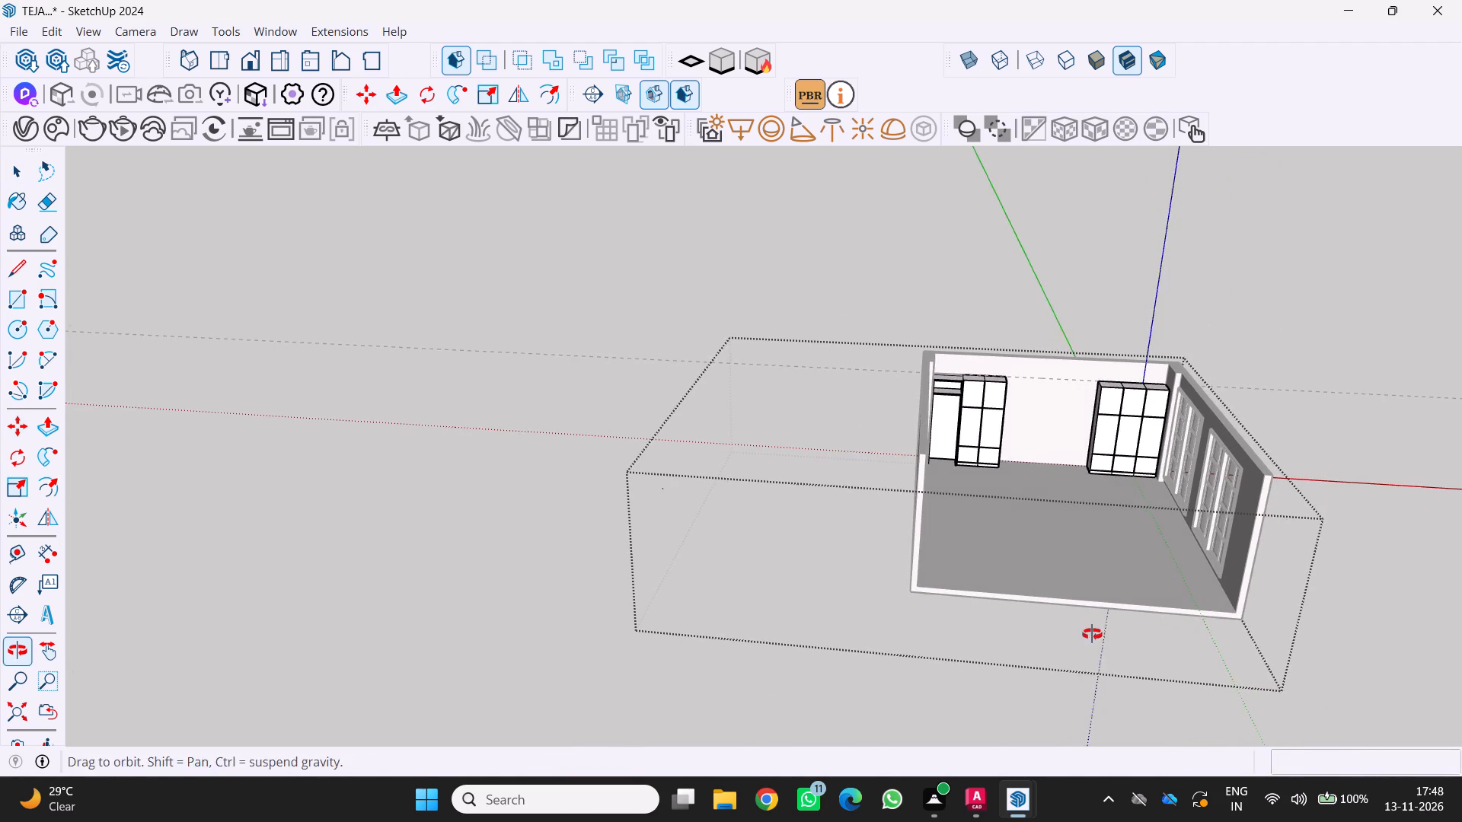
middle_drag(1092, 634, 1092, 635)
shift+middle_drag(1267, 409, 1284, 420)
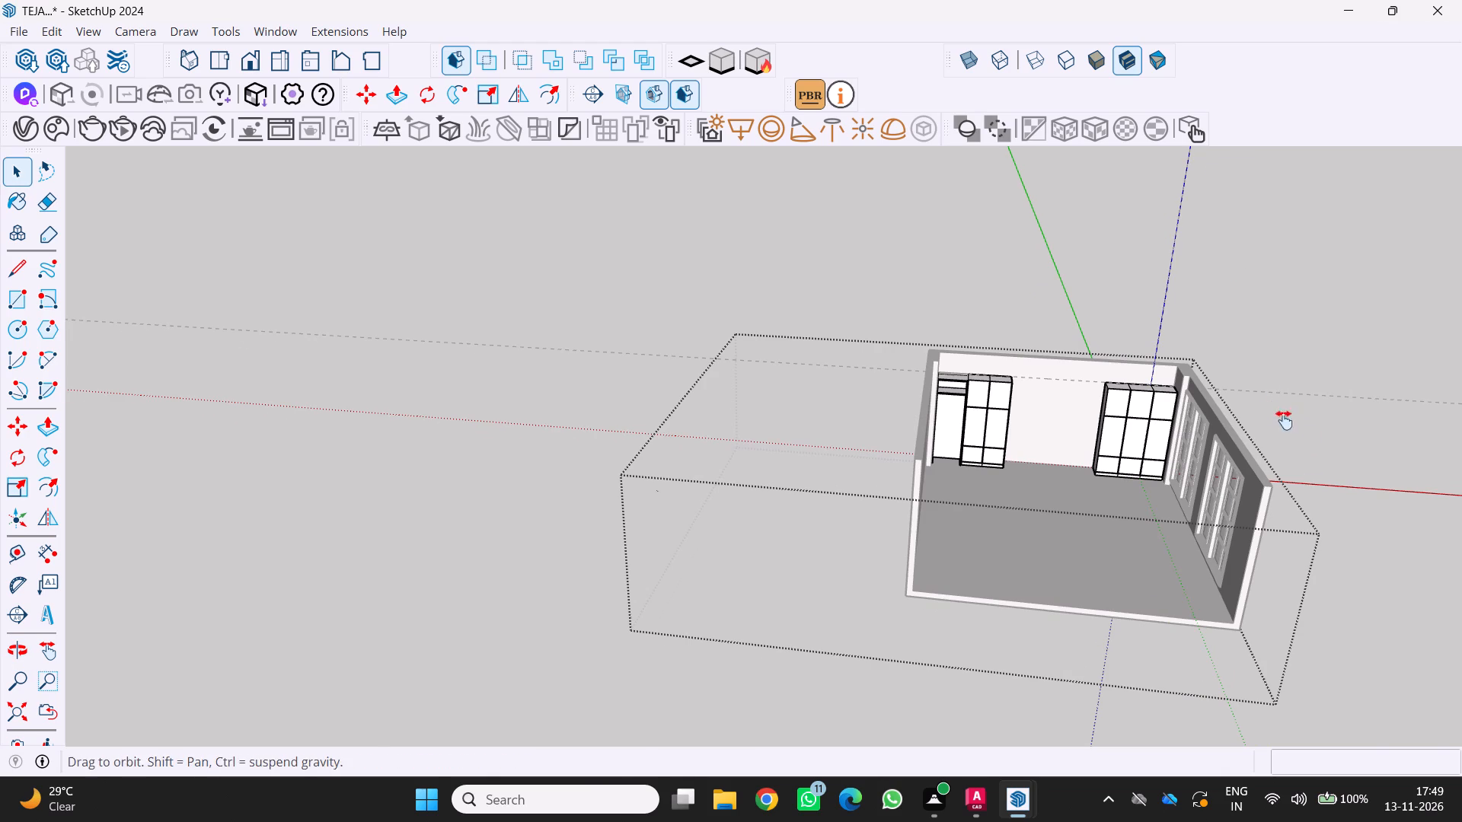
shift+middle_drag(1284, 420, 1398, 511)
scroll(850, 505, up, 1)
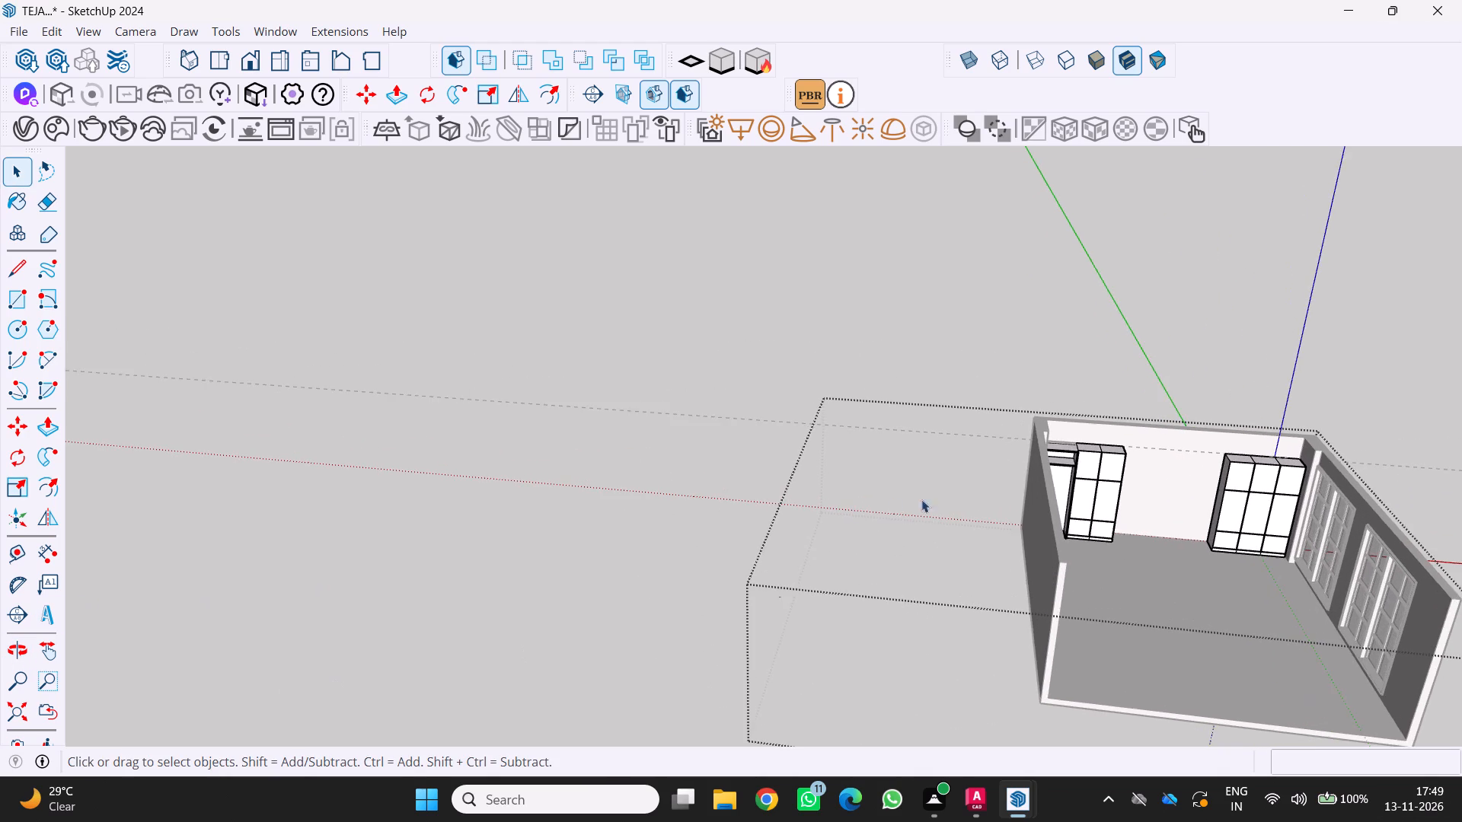
scroll(935, 495, up, 3)
middle_drag(935, 495, 800, 486)
scroll(800, 486, up, 1)
scroll(1143, 540, up, 5)
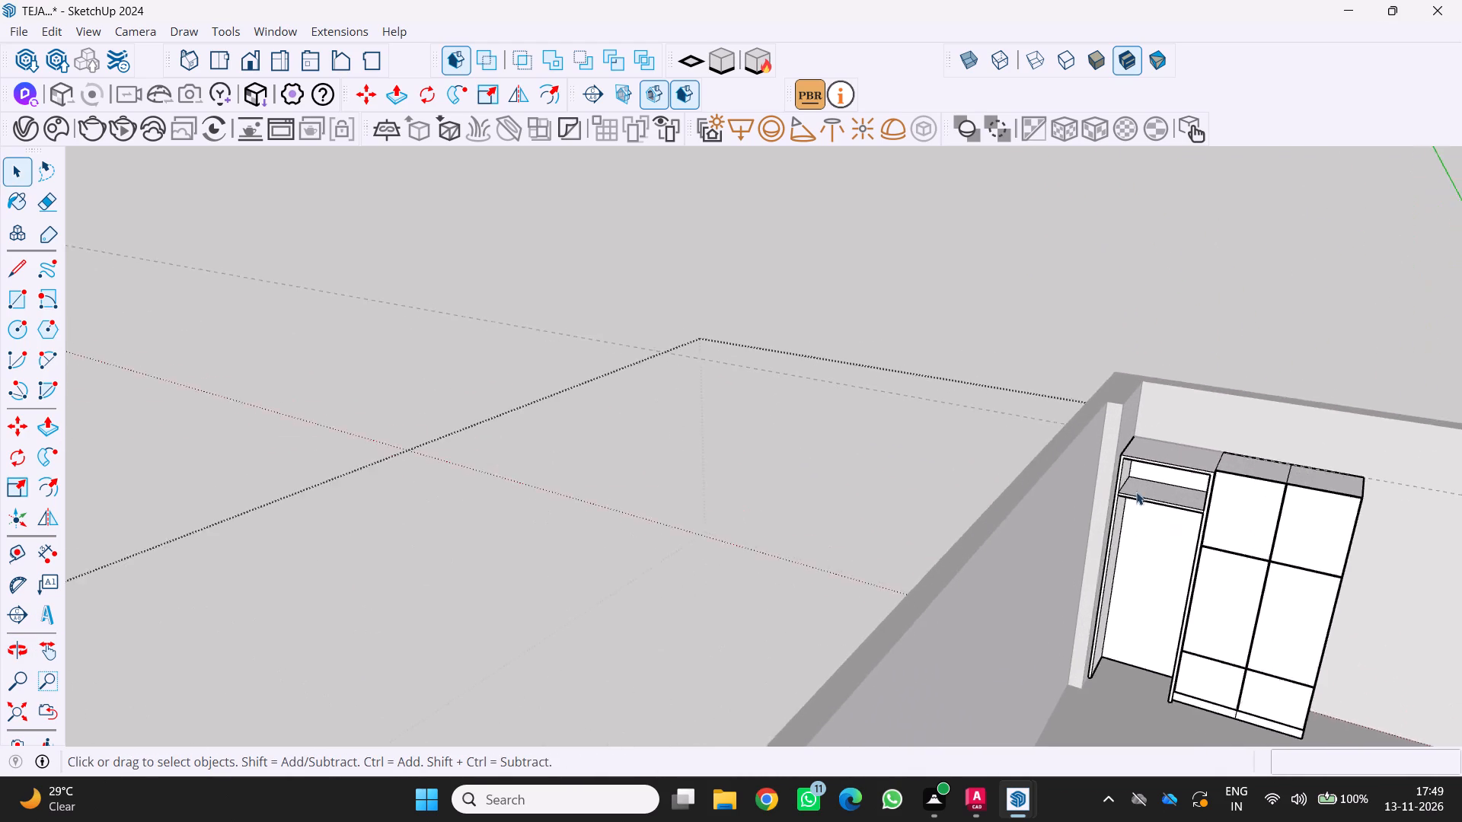
scroll(1136, 492, up, 2)
middle_drag(1122, 483, 1141, 413)
scroll(1123, 476, up, 1)
scroll(1148, 417, up, 3)
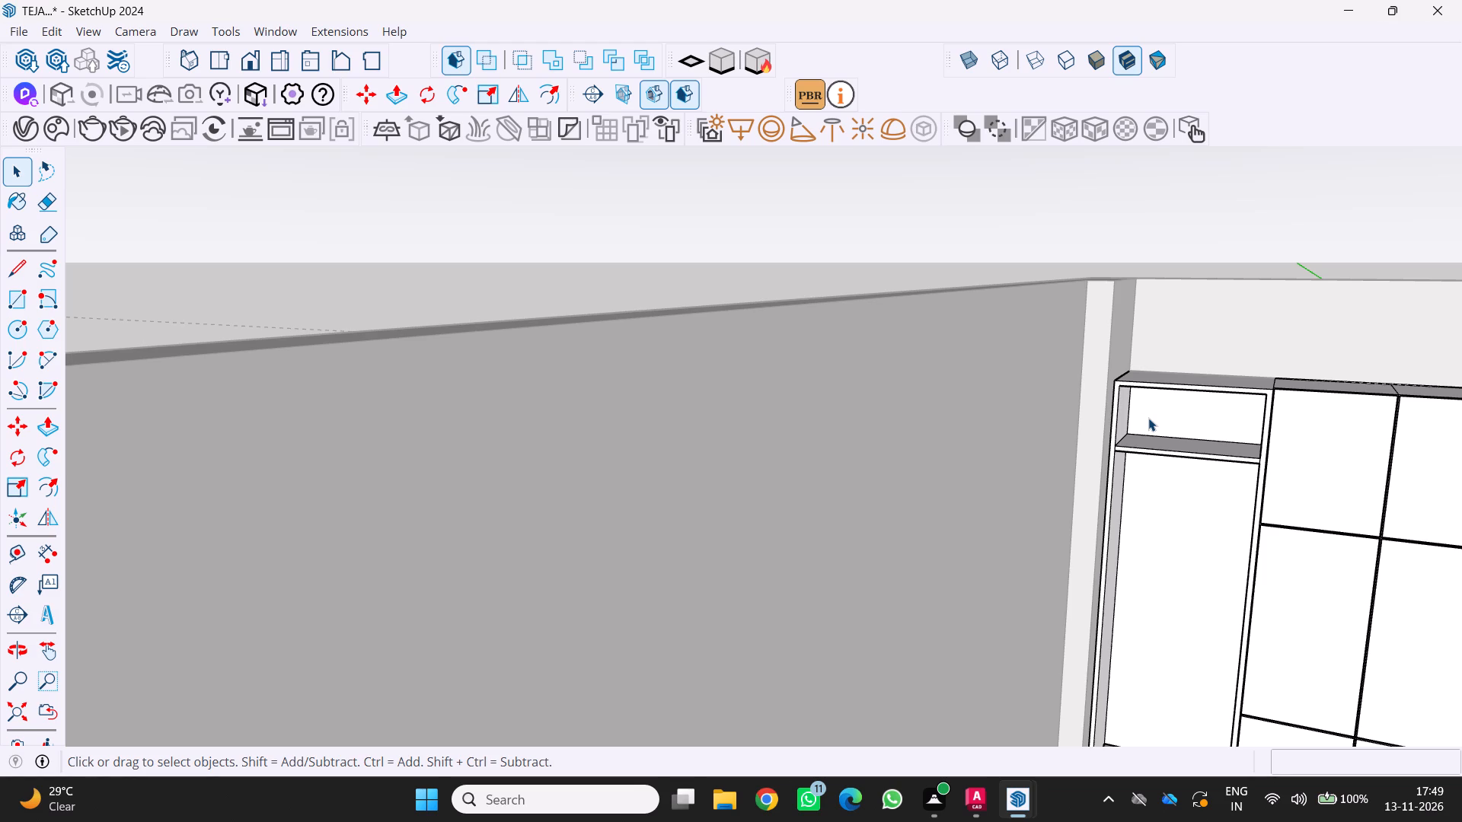
scroll(759, 341, down, 10)
middle_drag(653, 370, 795, 381)
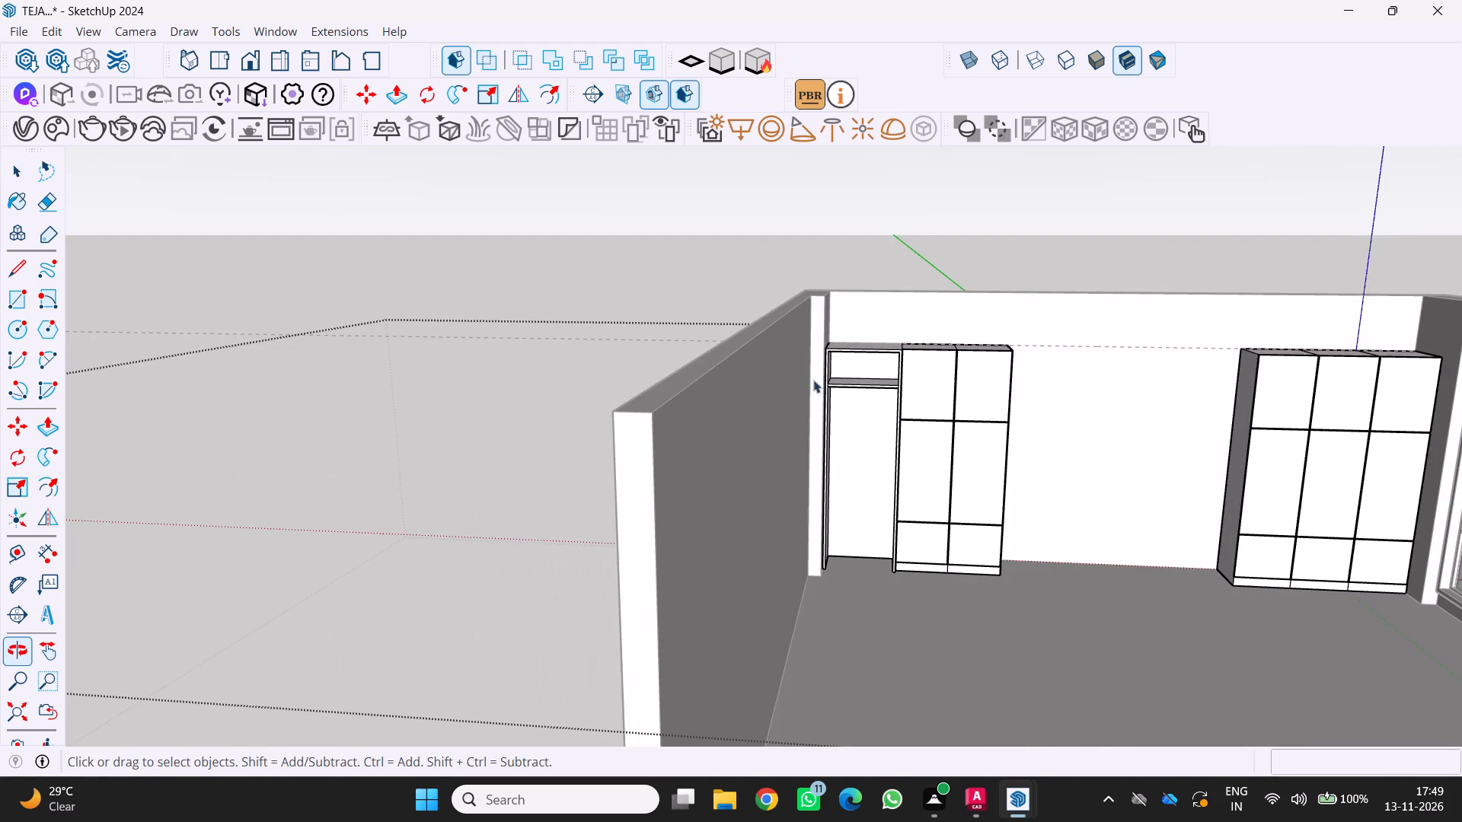
middle_drag(793, 395, 625, 419)
shift+scroll(793, 395, up, 1)
scroll(660, 405, down, 5)
scroll(795, 424, up, 1)
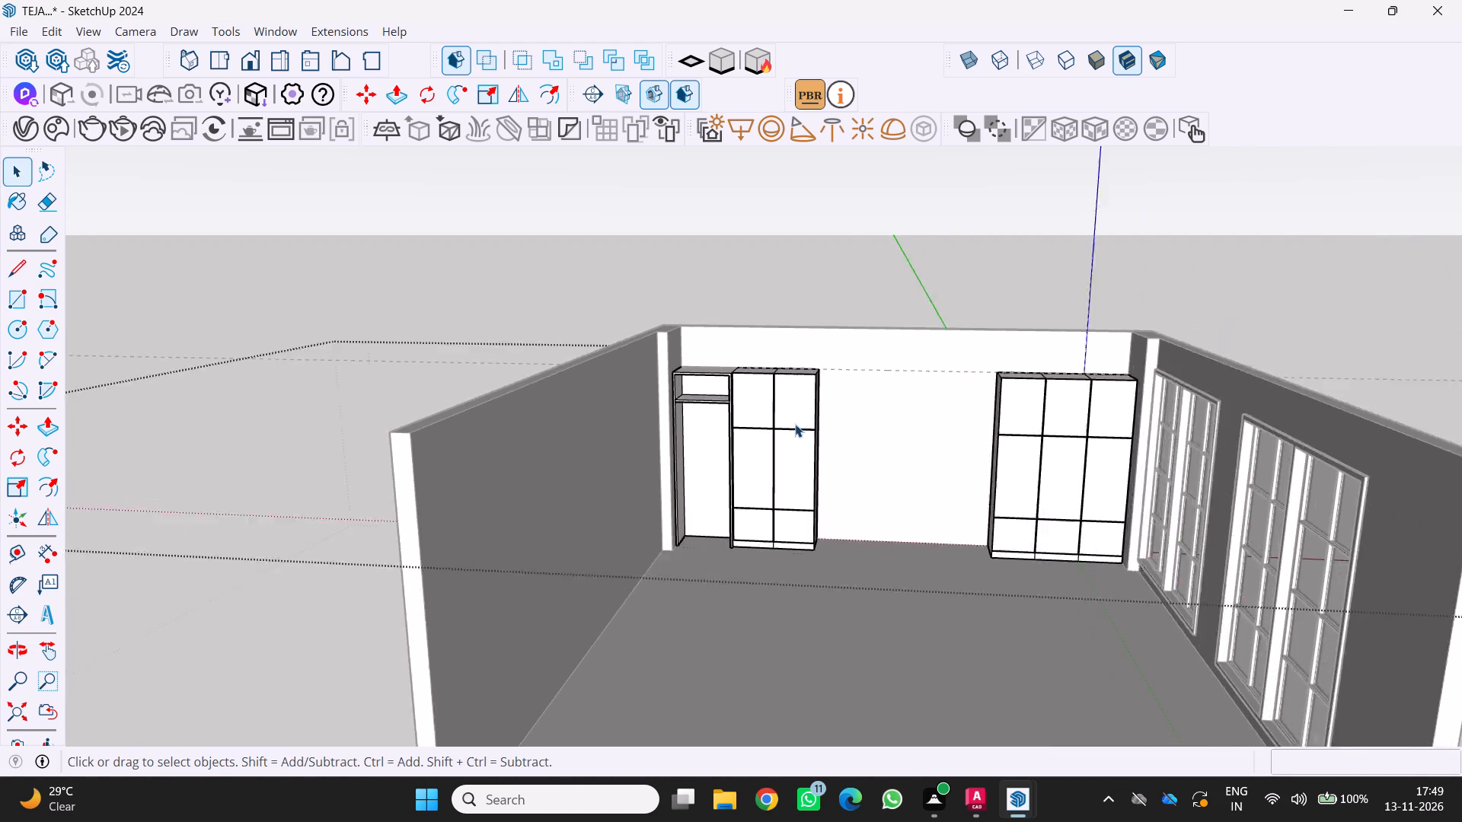
scroll(795, 424, up, 3)
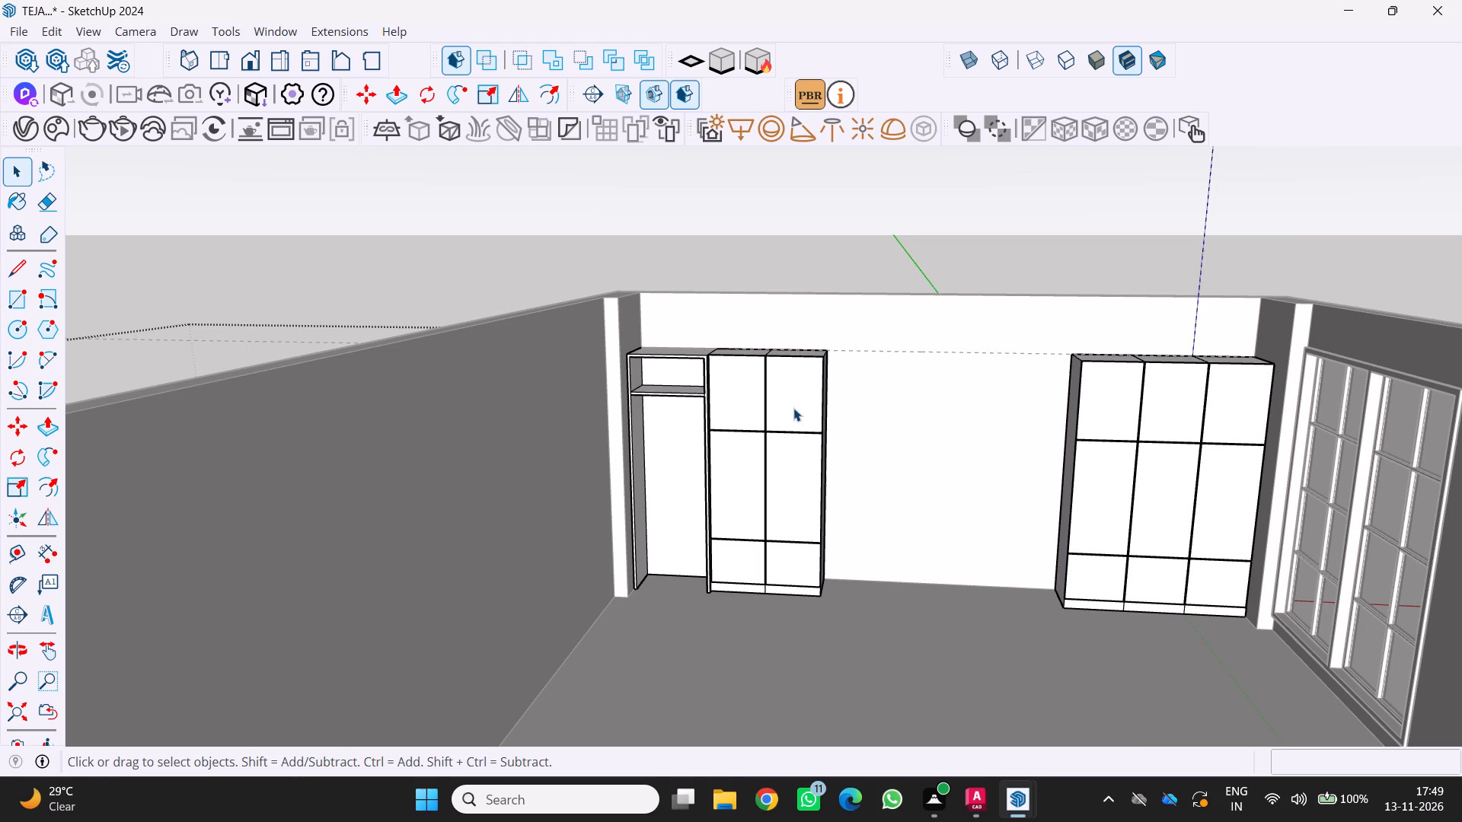
scroll(478, 230, down, 4)
middle_drag(478, 283, 538, 344)
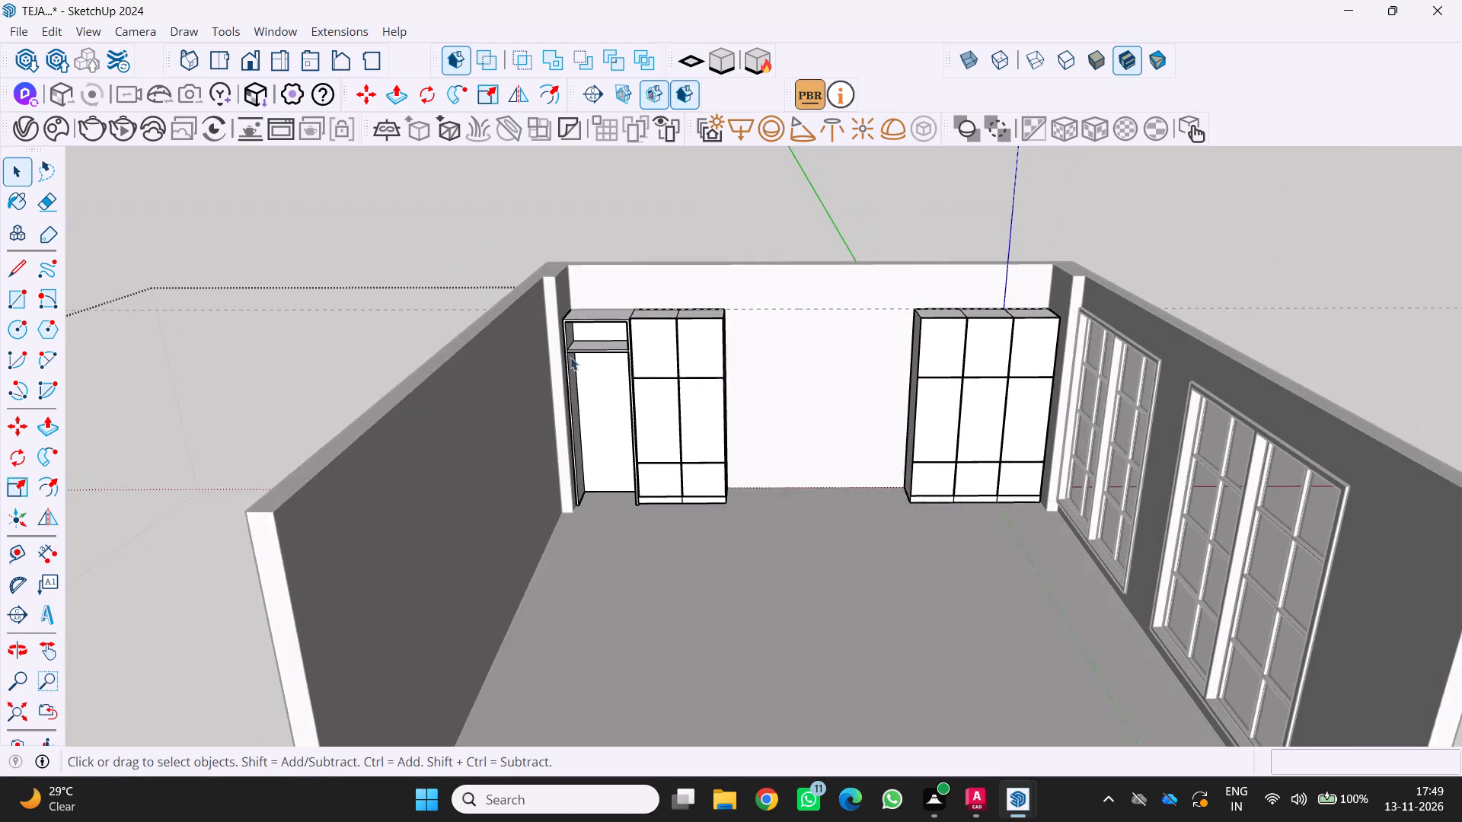
scroll(664, 283, up, 3)
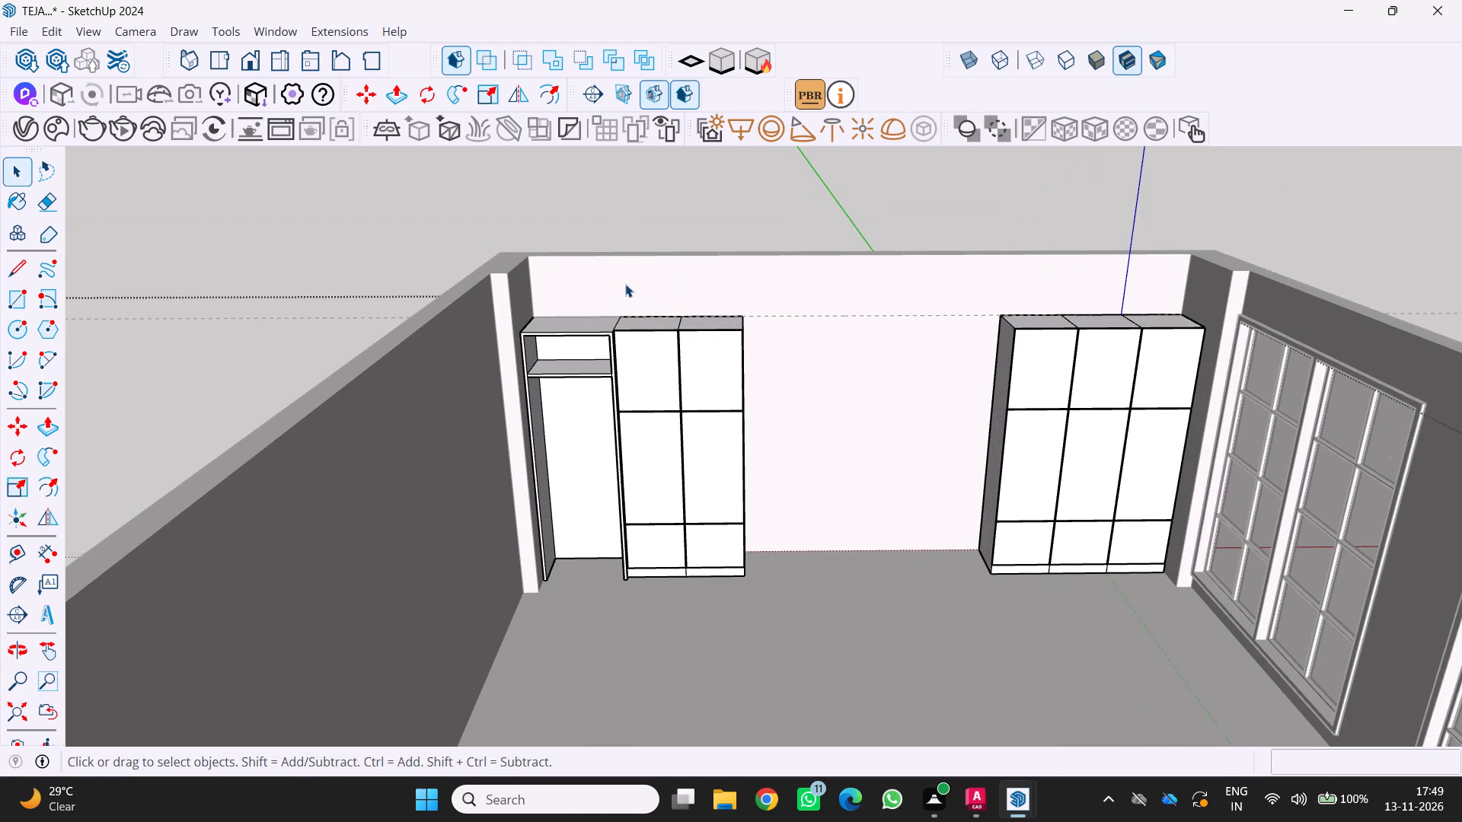
Examine the open shelf unit, both cabinet runs and the gap between them along the back wall from several angles.
scroll(595, 304, down, 4)
middle_drag(610, 320, 637, 246)
scroll(610, 320, up, 3)
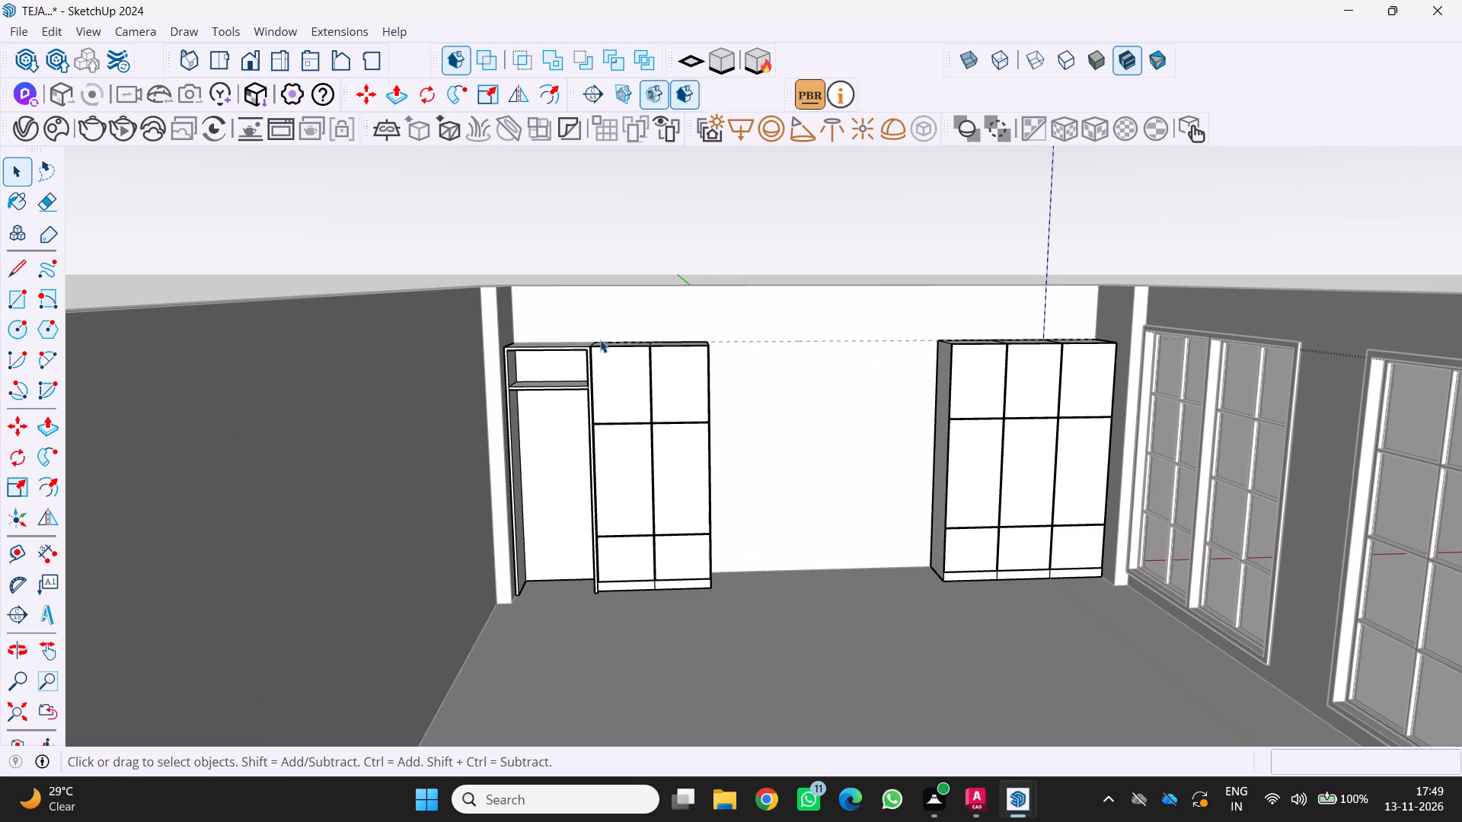
middle_drag(603, 374, 518, 428)
middle_click(518, 428)
scroll(542, 379, down, 5)
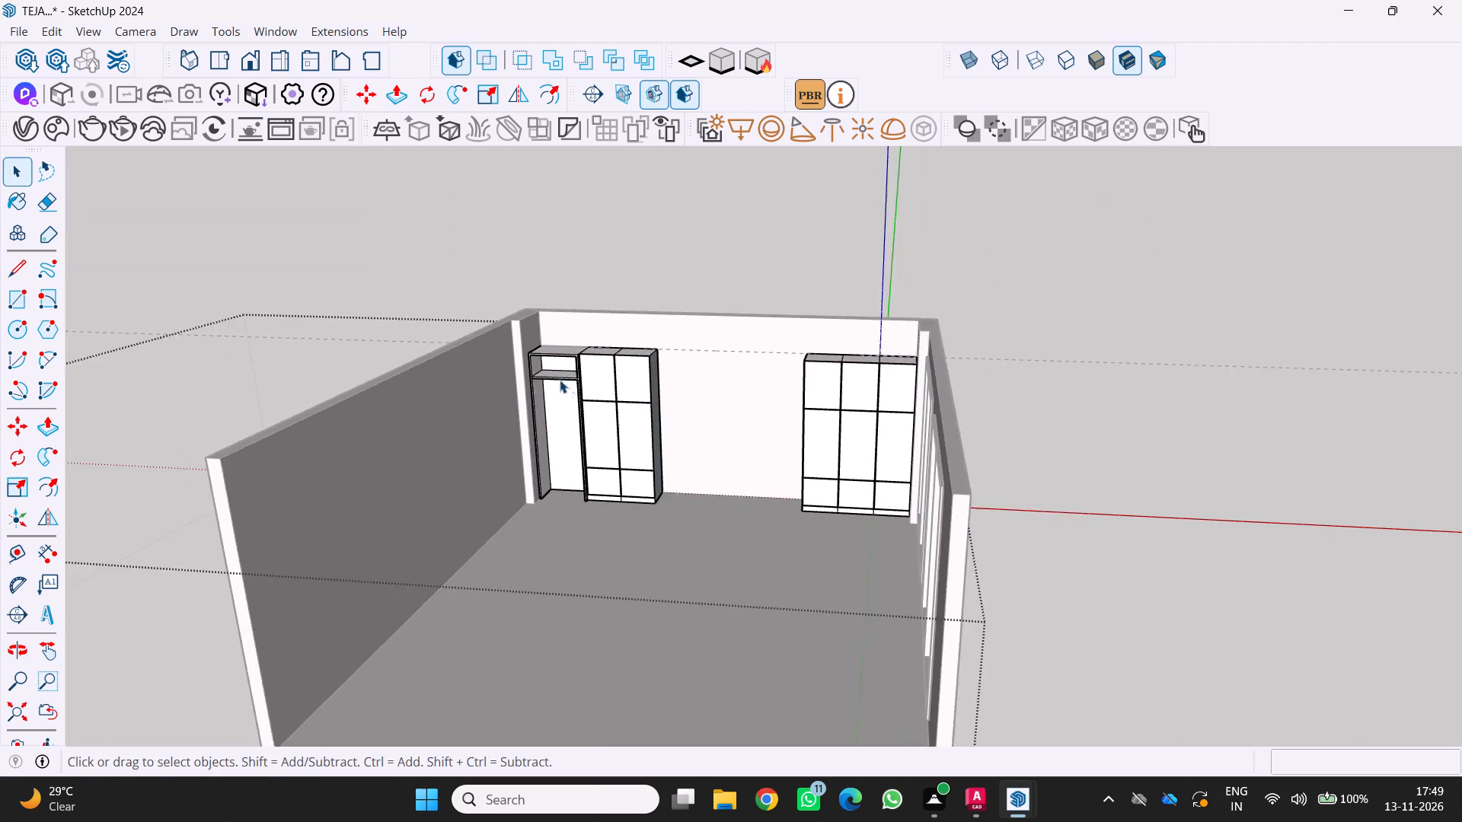
middle_drag(593, 387, 748, 318)
middle_click(749, 317)
scroll(918, 477, up, 4)
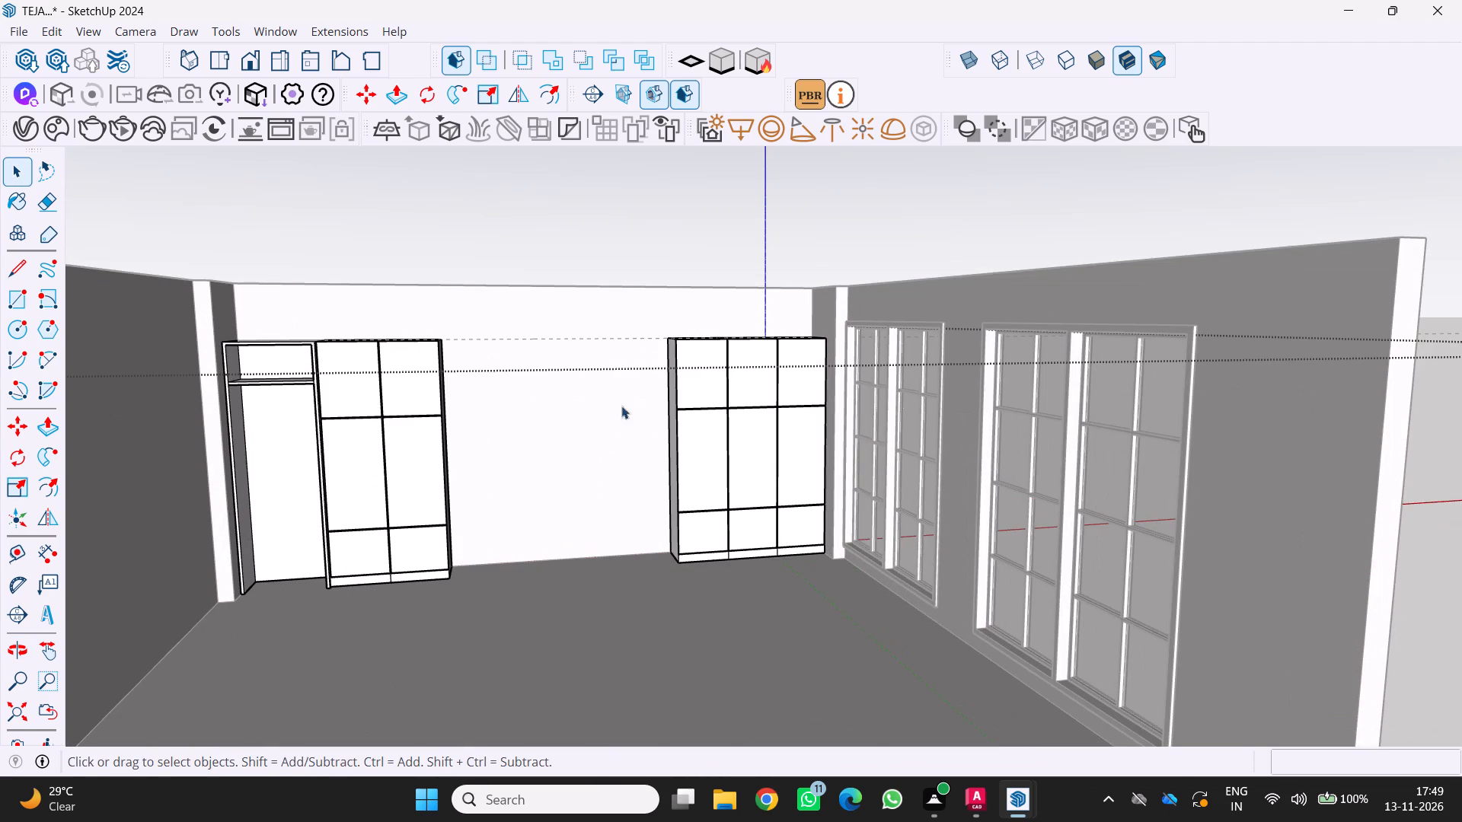
middle_drag(589, 394, 507, 407)
scroll(538, 391, up, 1)
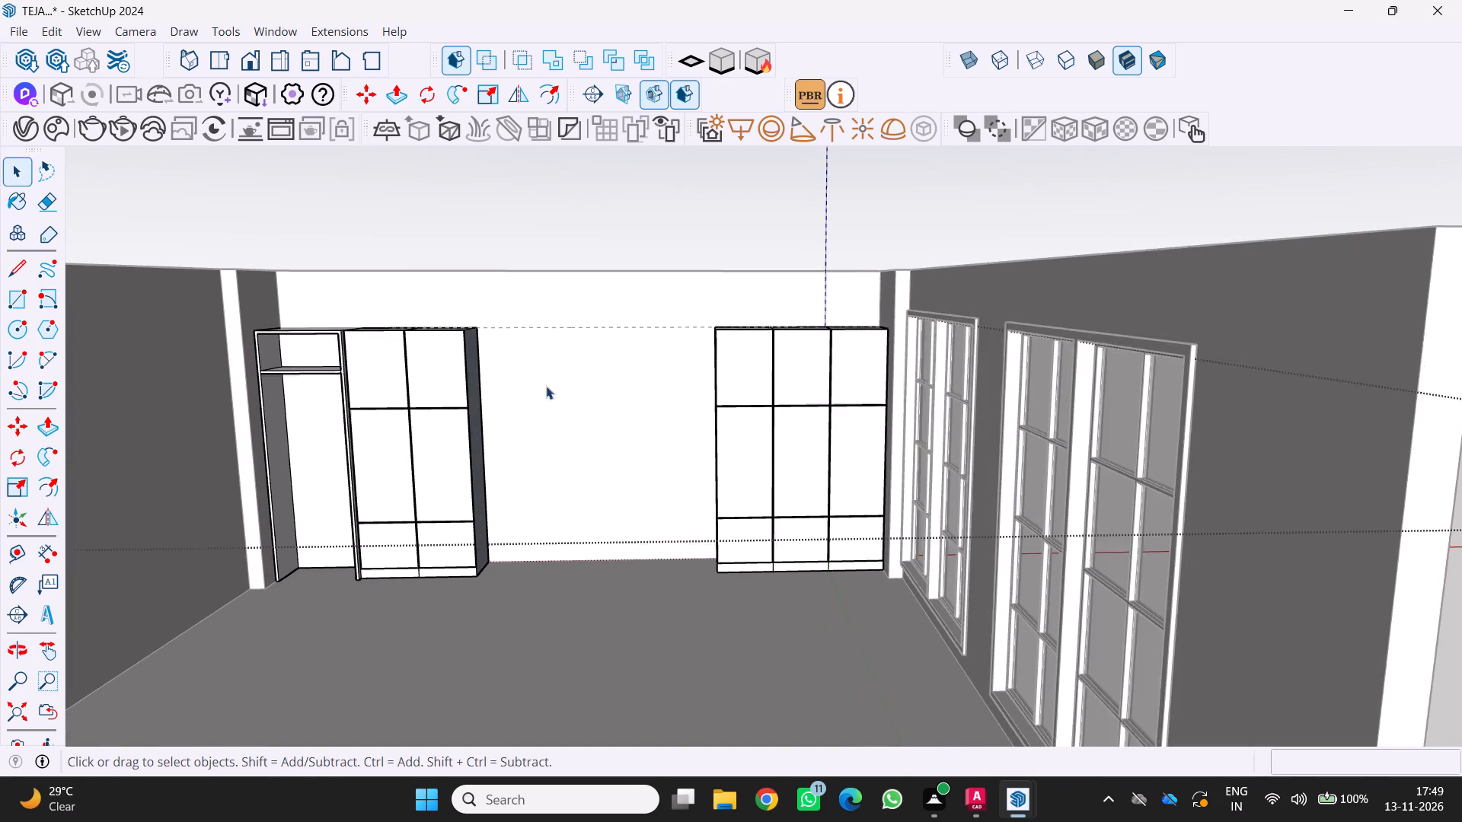
middle_drag(558, 378, 570, 358)
scroll(518, 334, up, 2)
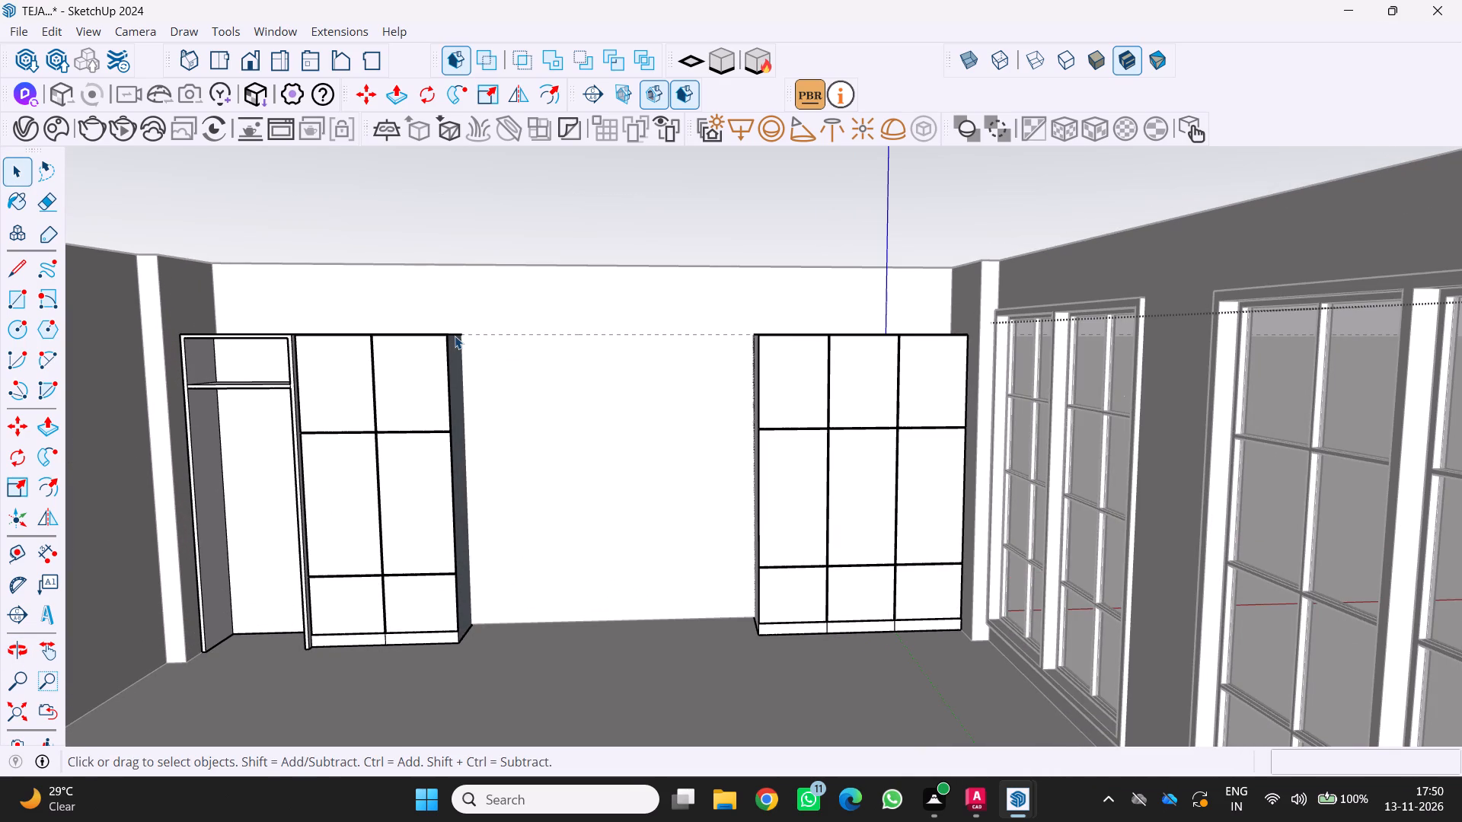
middle_drag(449, 335, 433, 369)
middle_drag(431, 371, 420, 381)
middle_click(417, 381)
scroll(465, 289, up, 4)
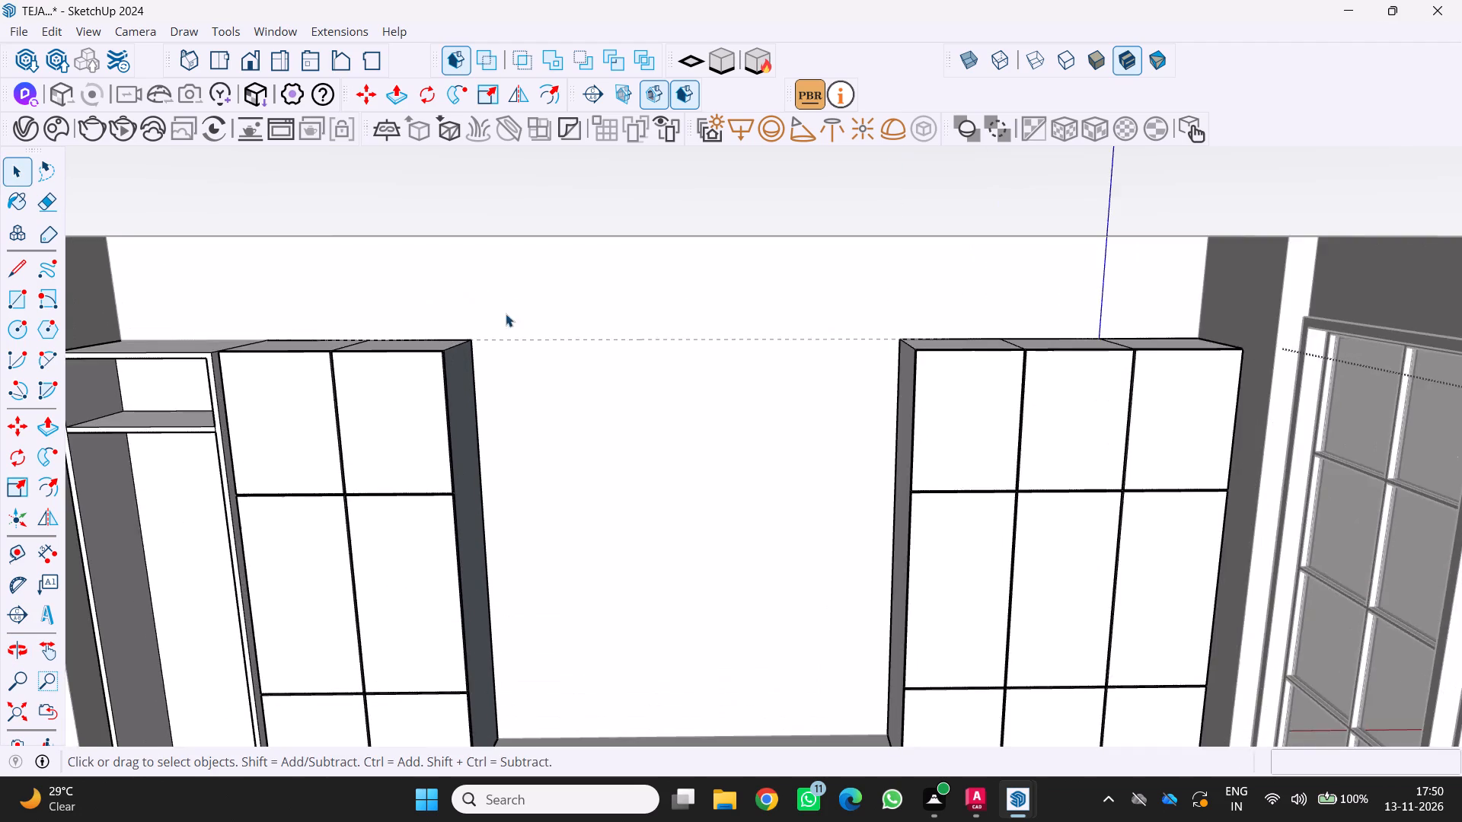
scroll(508, 320, down, 8)
middle_drag(506, 326, 661, 298)
scroll(646, 283, down, 5)
middle_drag(595, 339, 543, 360)
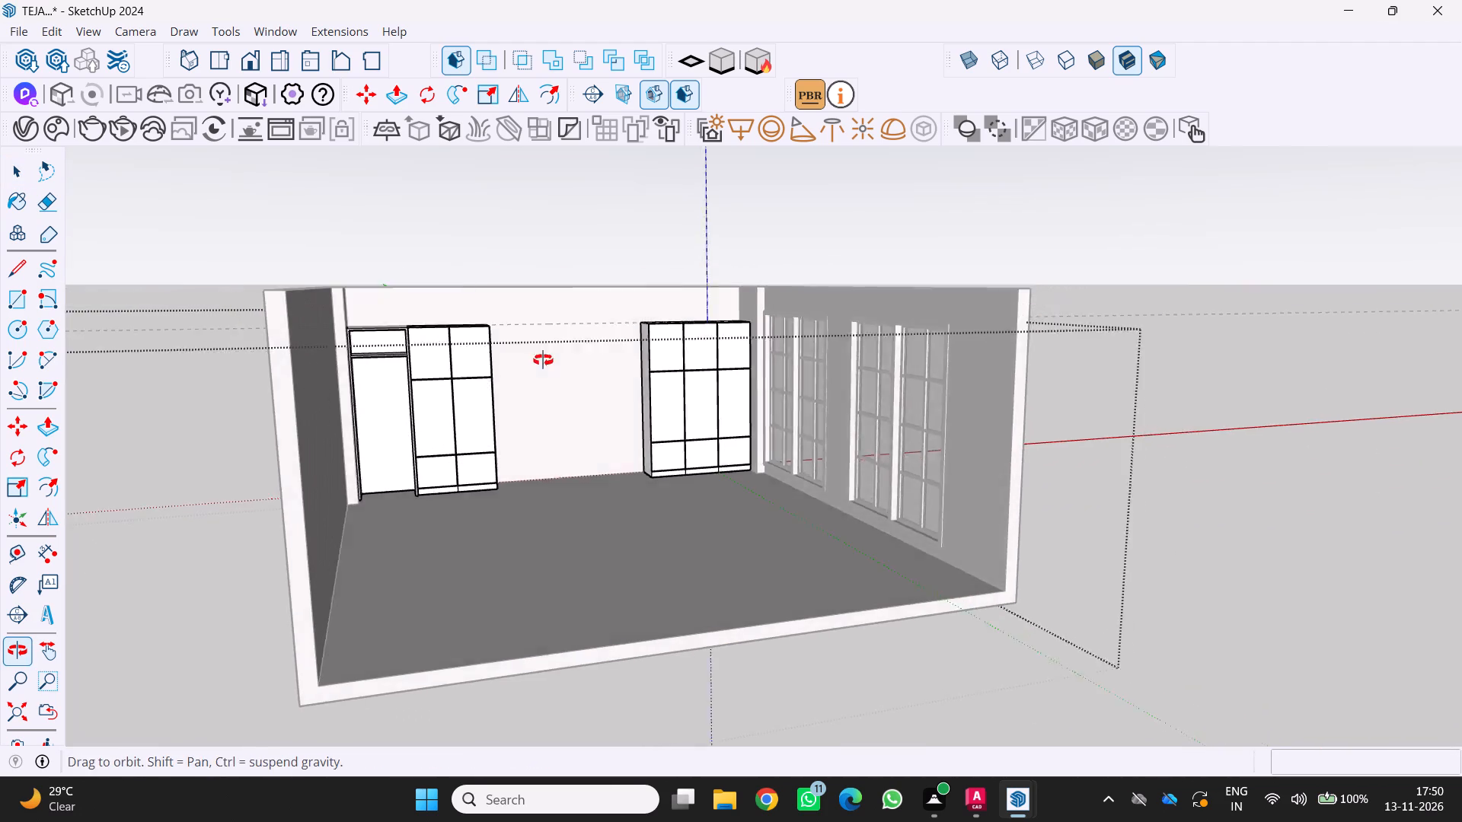
middle_drag(543, 360, 506, 370)
middle_drag(442, 386, 389, 433)
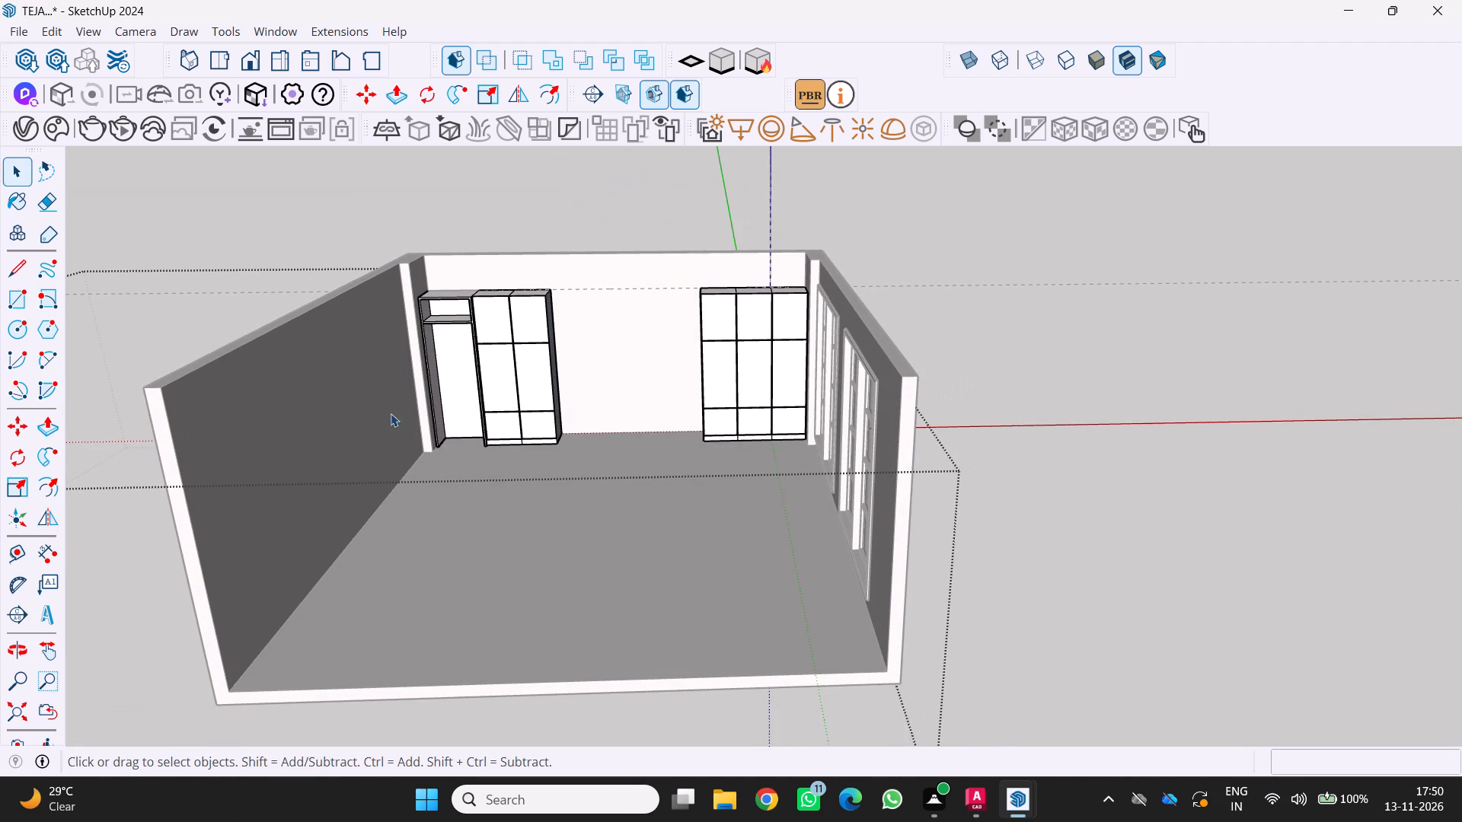
Close the group that is open for editing.
scroll(577, 450, down, 3)
key(space)
click(848, 541)
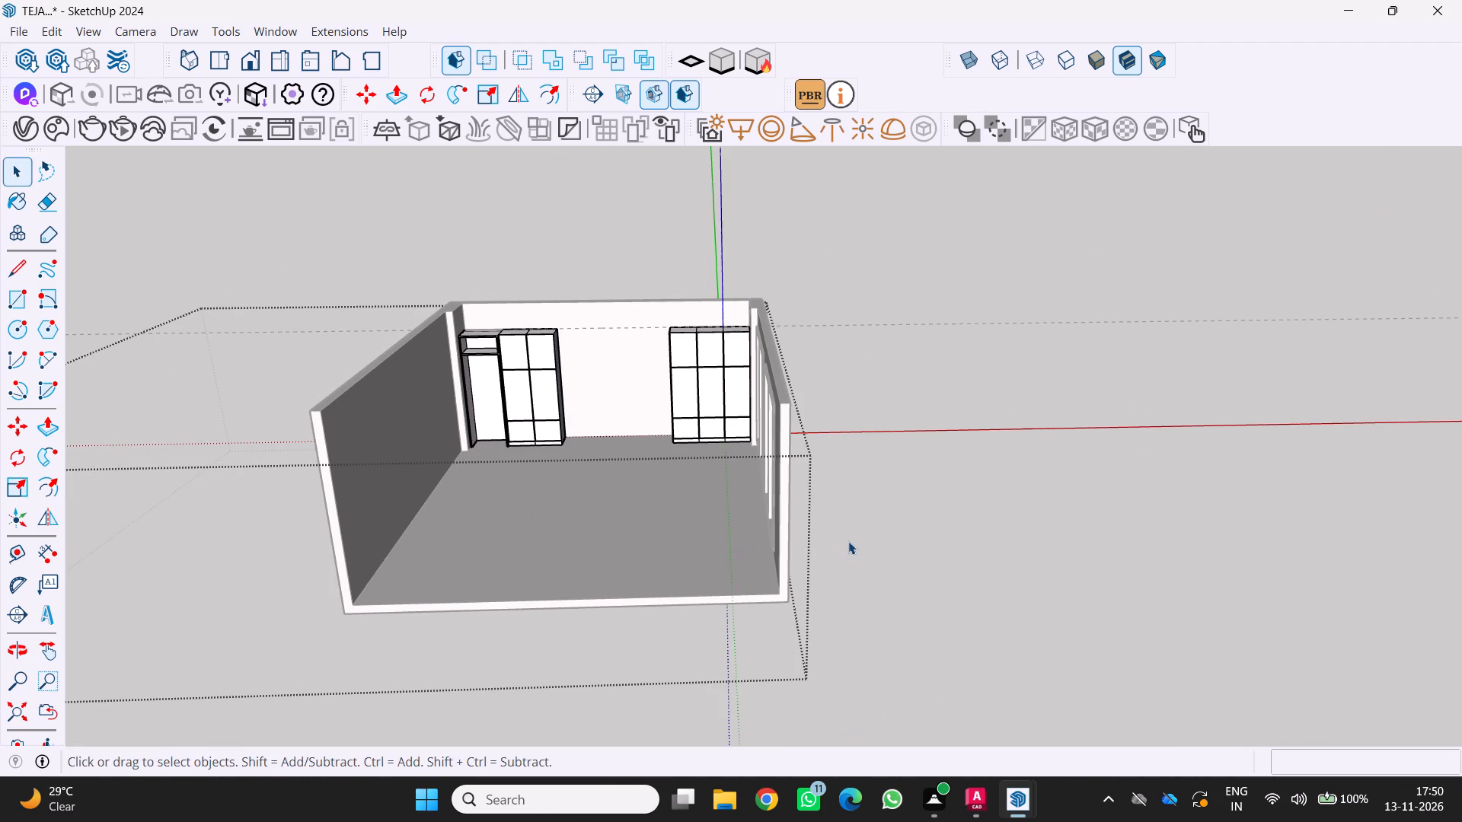
Examine the whole room and its back-wall cabinets from outside and inside.
middle_drag(841, 537, 724, 505)
scroll(729, 505, up, 1)
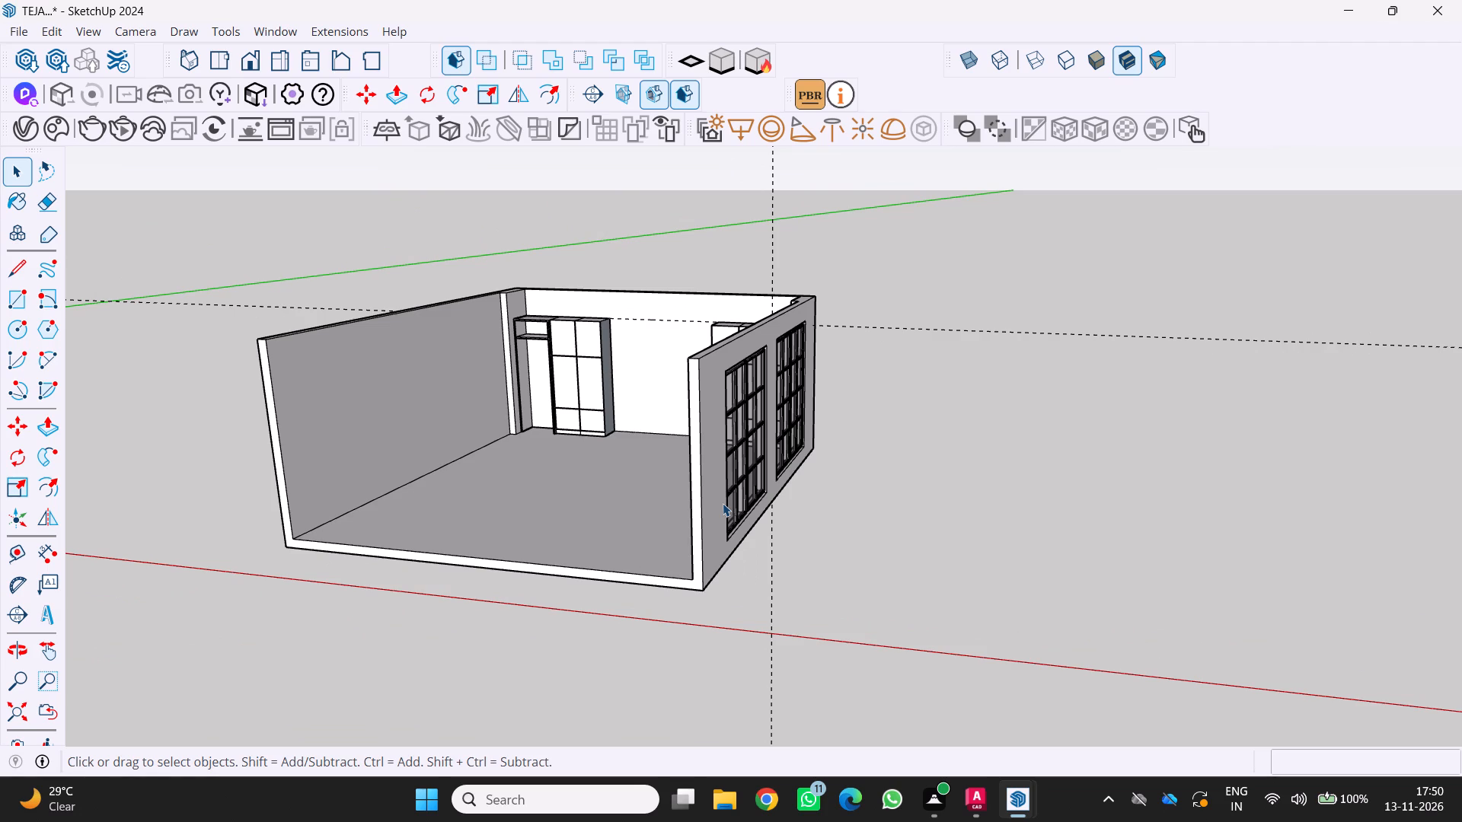
middle_click(761, 506)
middle_drag(761, 507, 877, 493)
middle_click(880, 489)
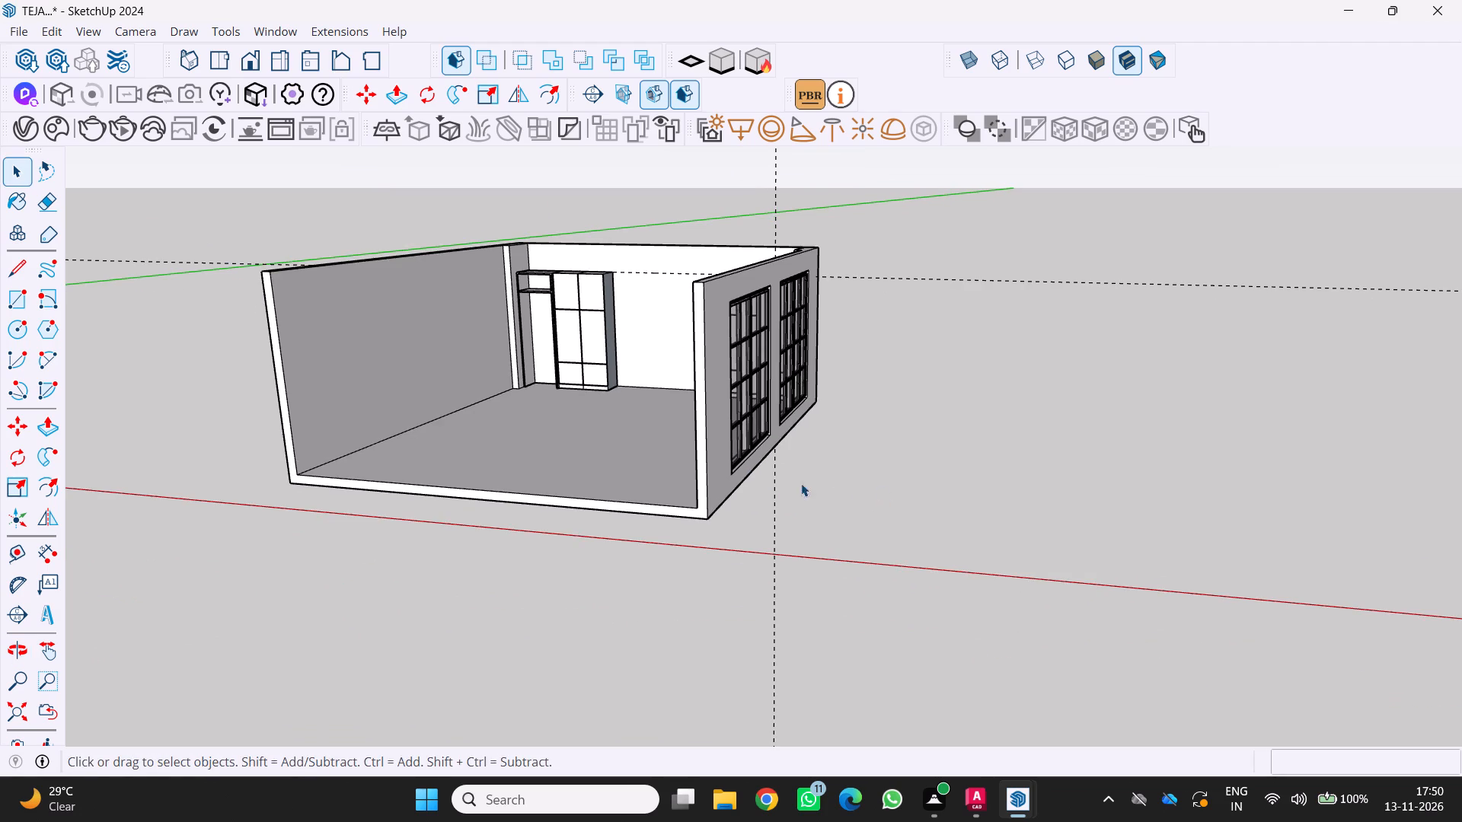
scroll(777, 483, down, 2)
shift+middle_drag(761, 482, 972, 578)
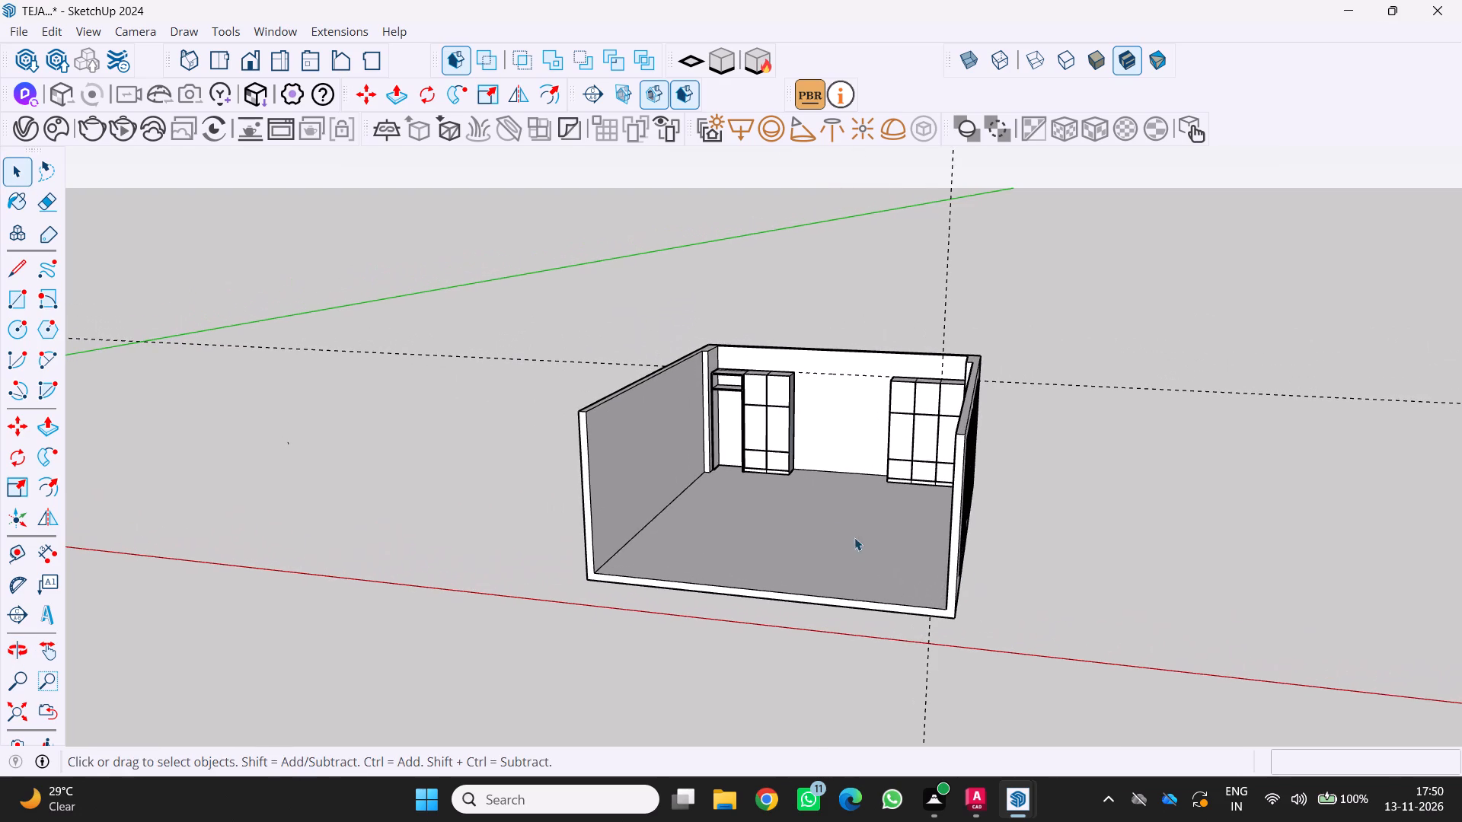
scroll(827, 480, up, 2)
middle_drag(827, 480, 859, 454)
middle_click(862, 452)
scroll(809, 452, up, 3)
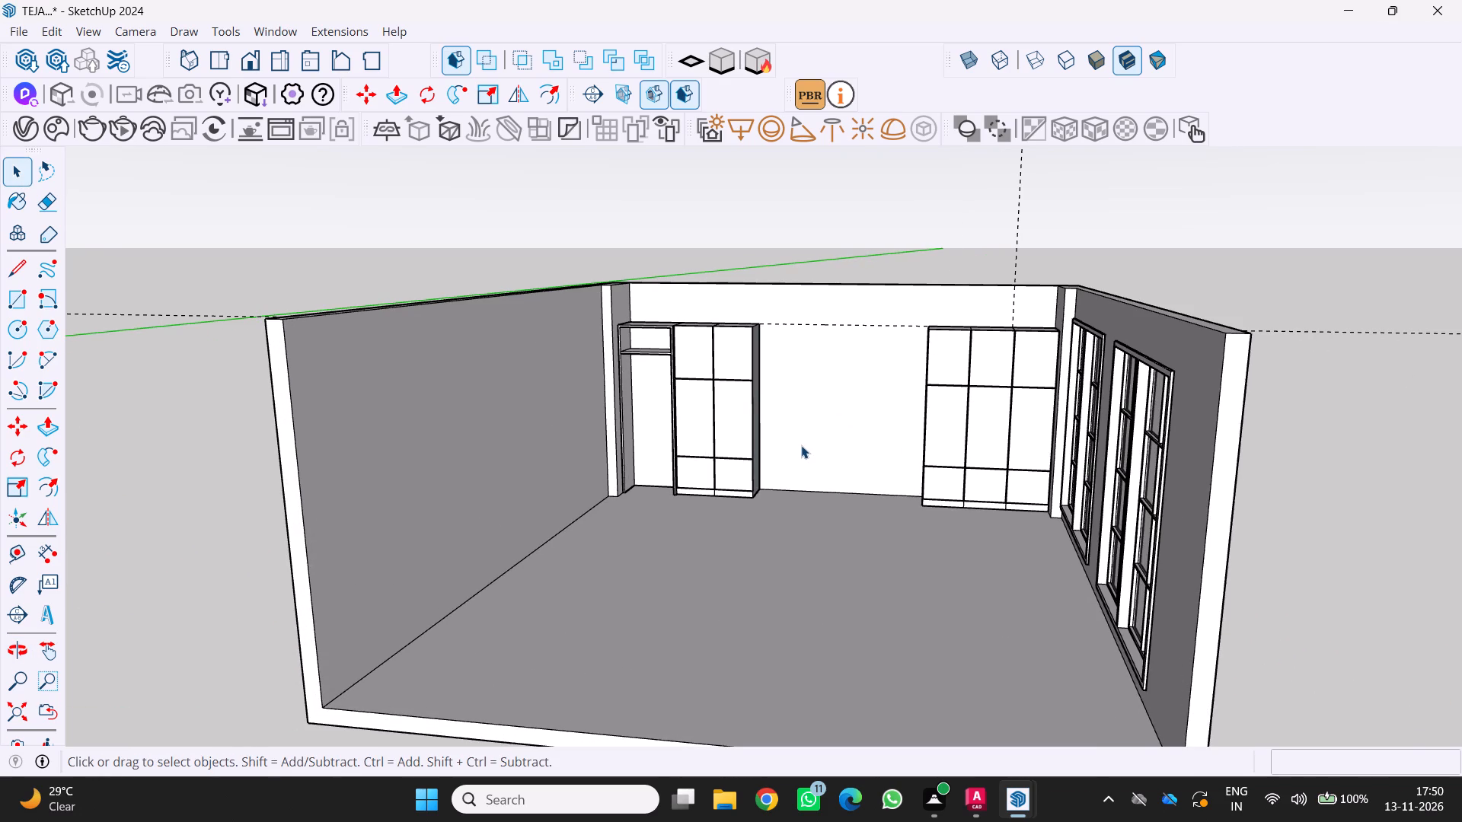
scroll(787, 448, up, 2)
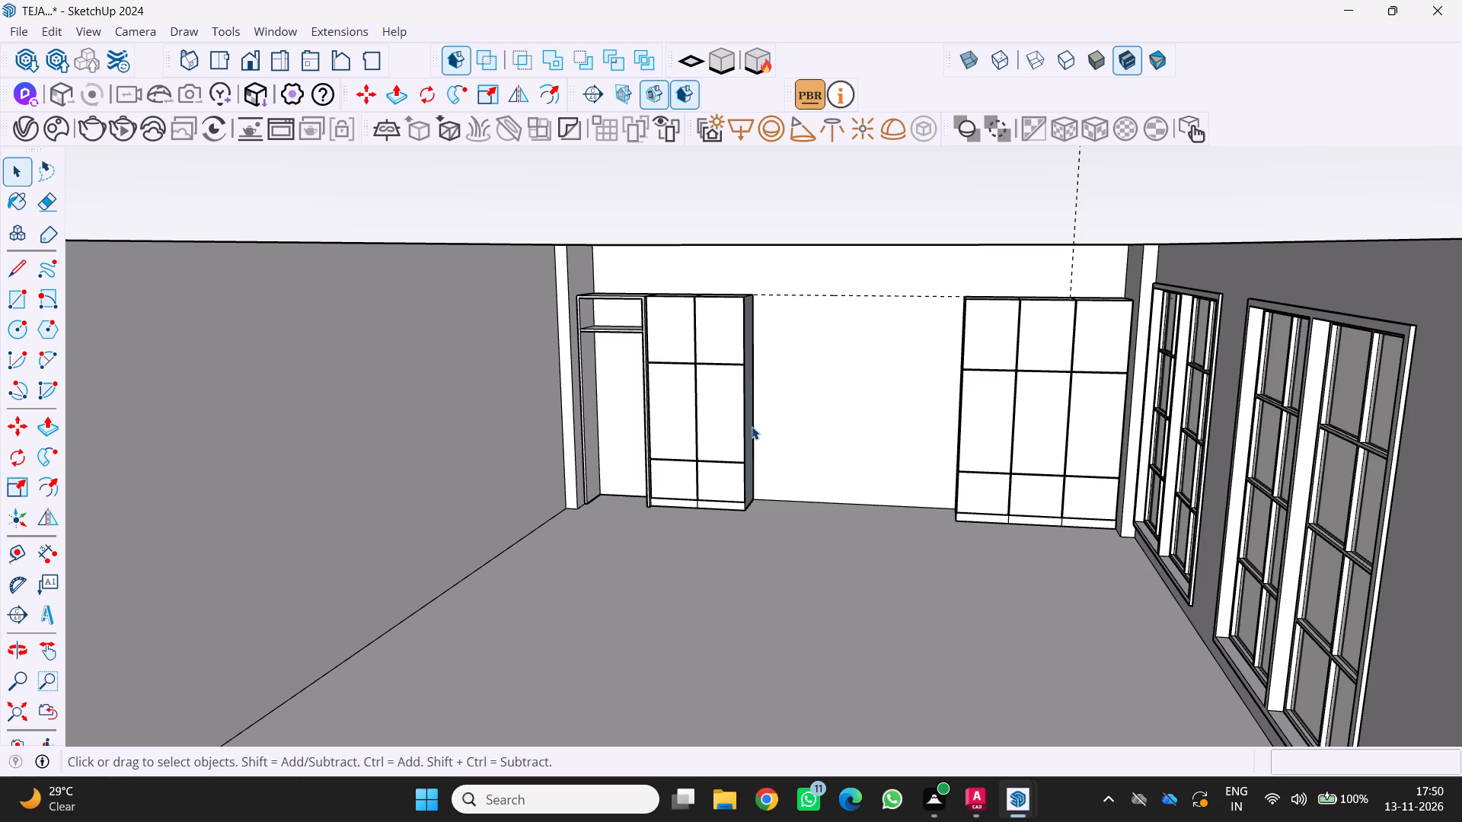
middle_drag(759, 428, 791, 475)
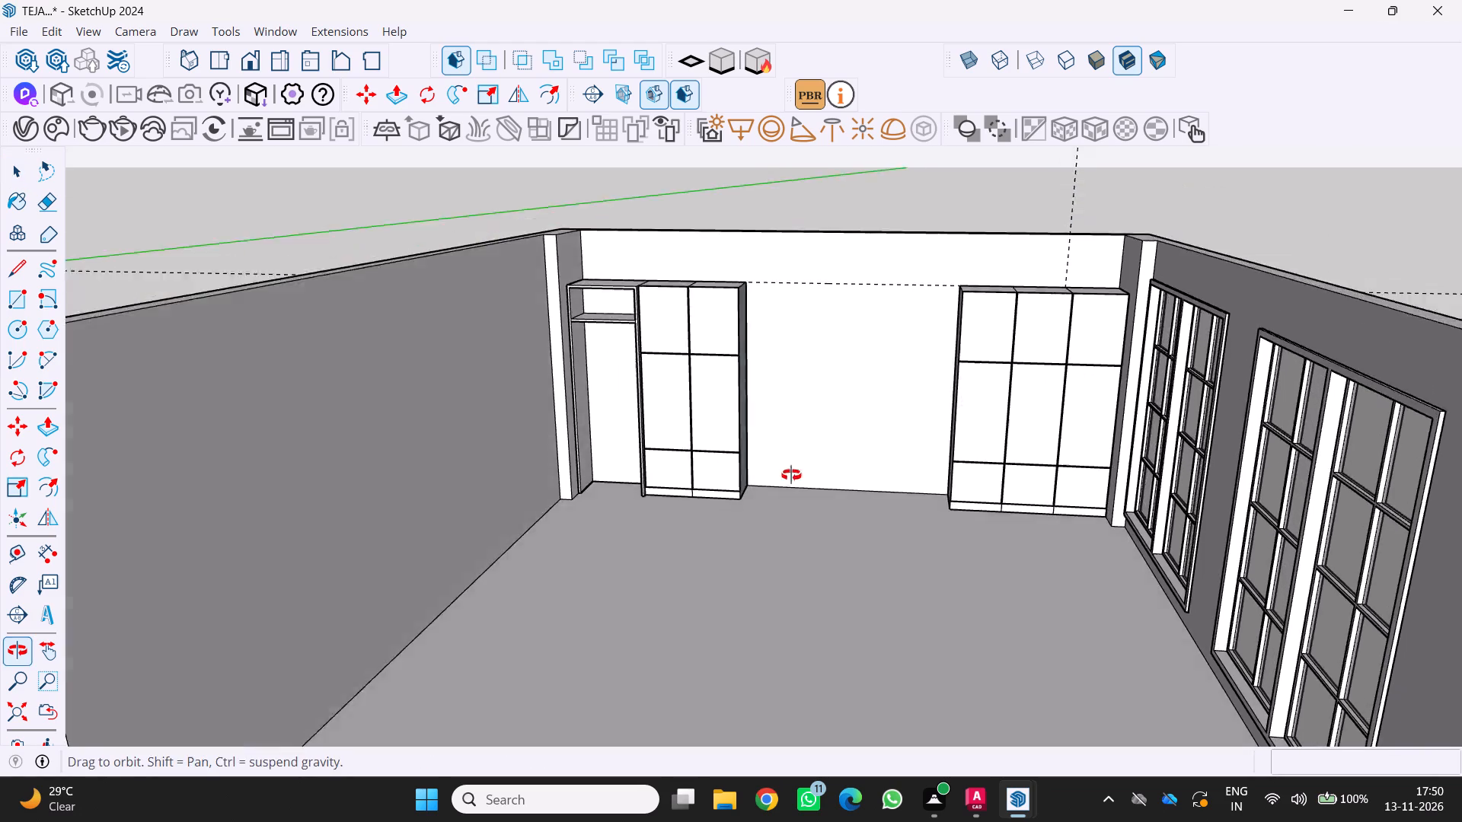
middle_drag(791, 475, 802, 483)
scroll(808, 489, down, 4)
middle_drag(806, 497, 751, 445)
scroll(758, 414, up, 4)
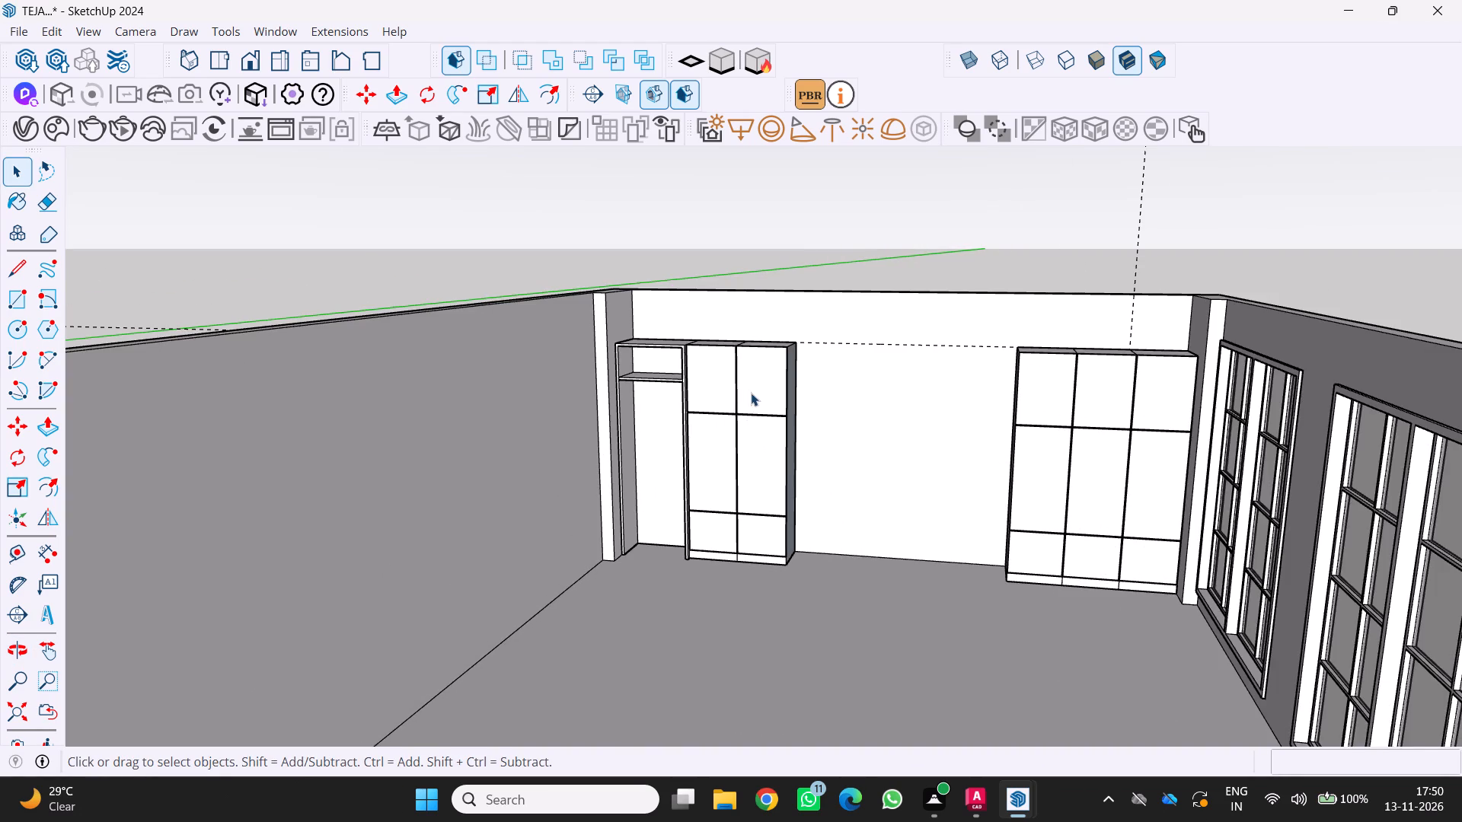
scroll(749, 400, up, 2)
middle_drag(777, 410, 811, 419)
scroll(813, 421, down, 1)
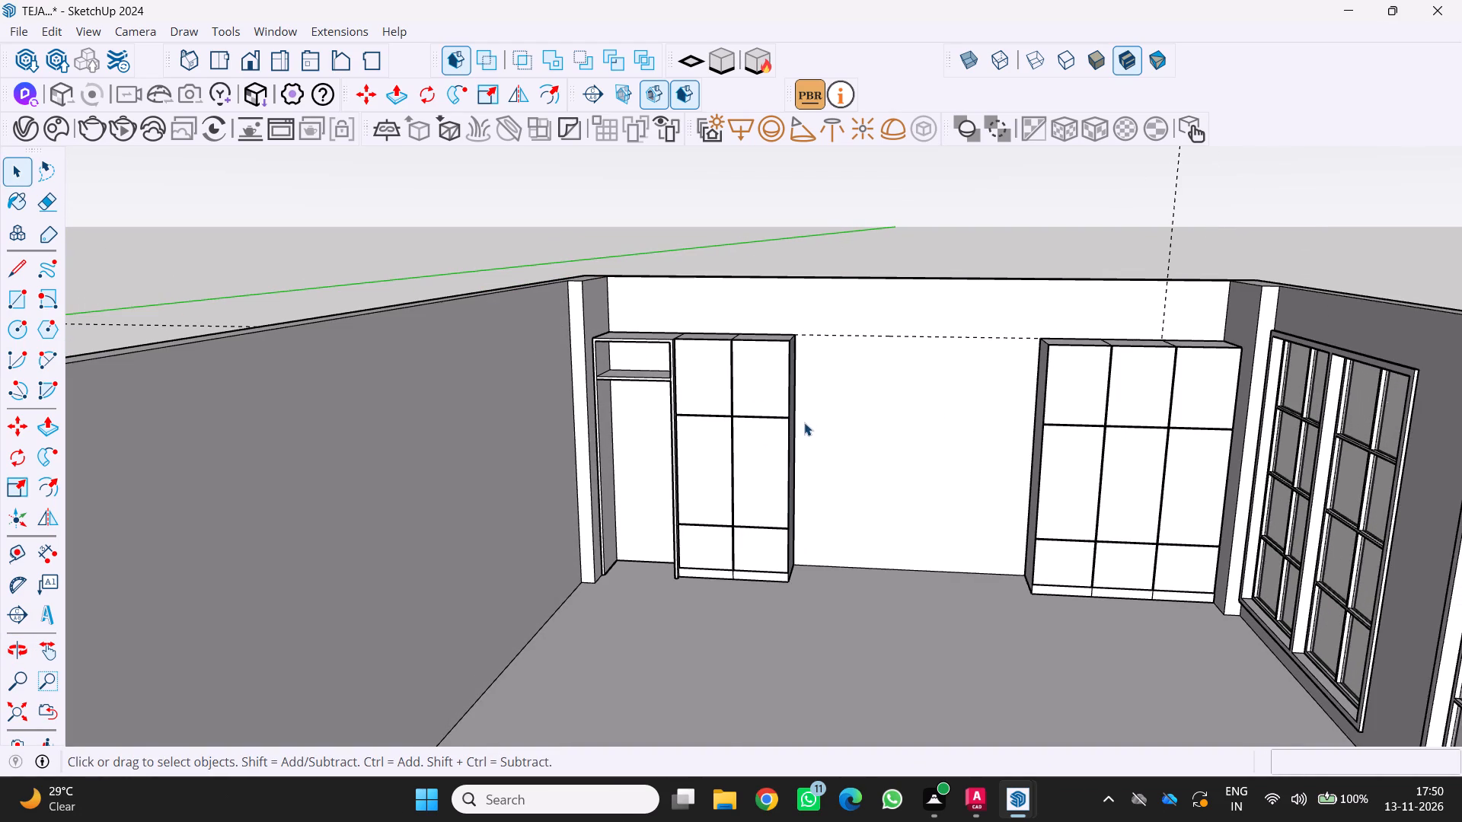
scroll(800, 422, down, 3)
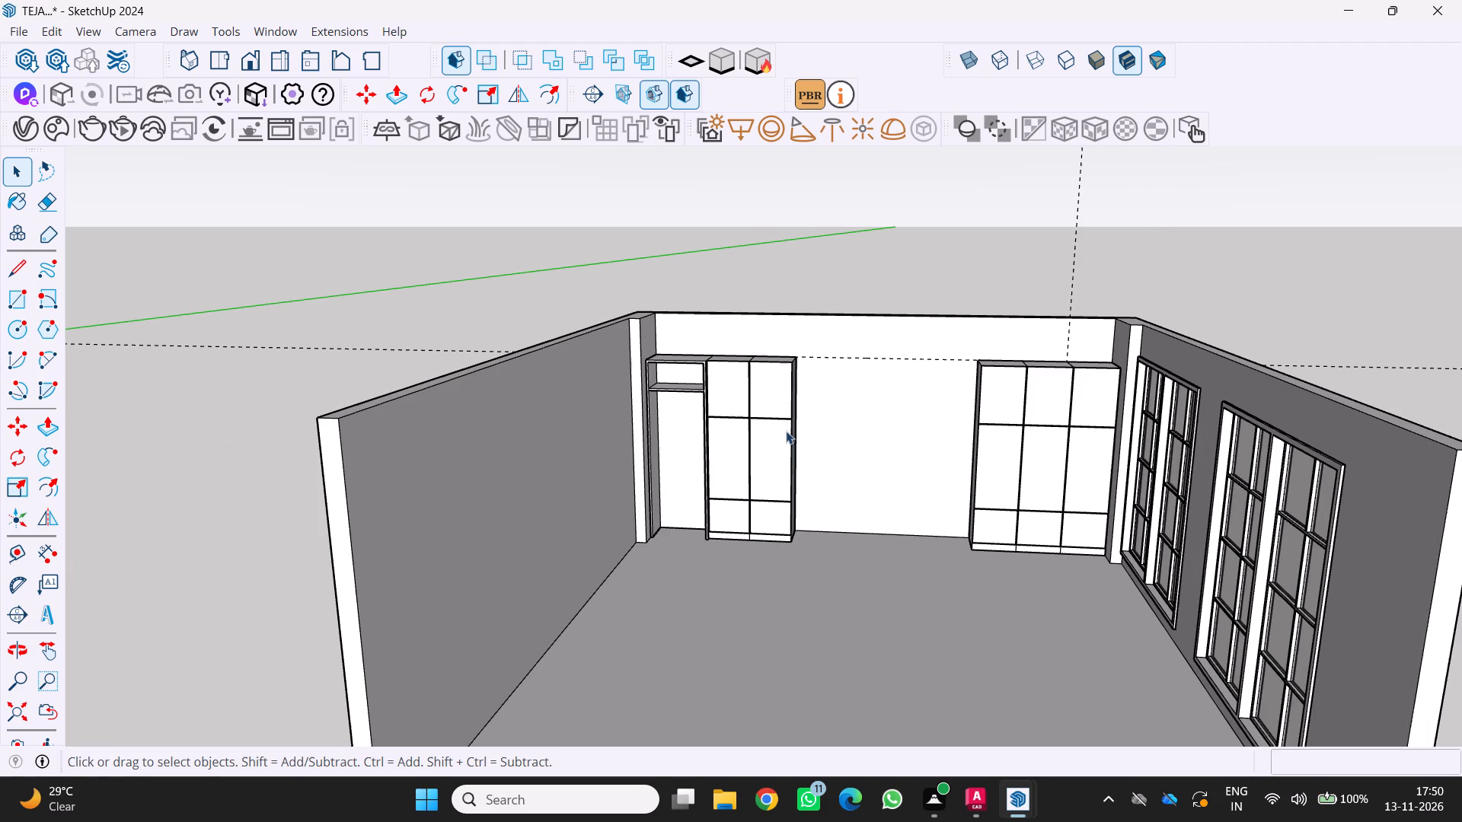
middle_drag(755, 414, 756, 450)
scroll(756, 450, down, 5)
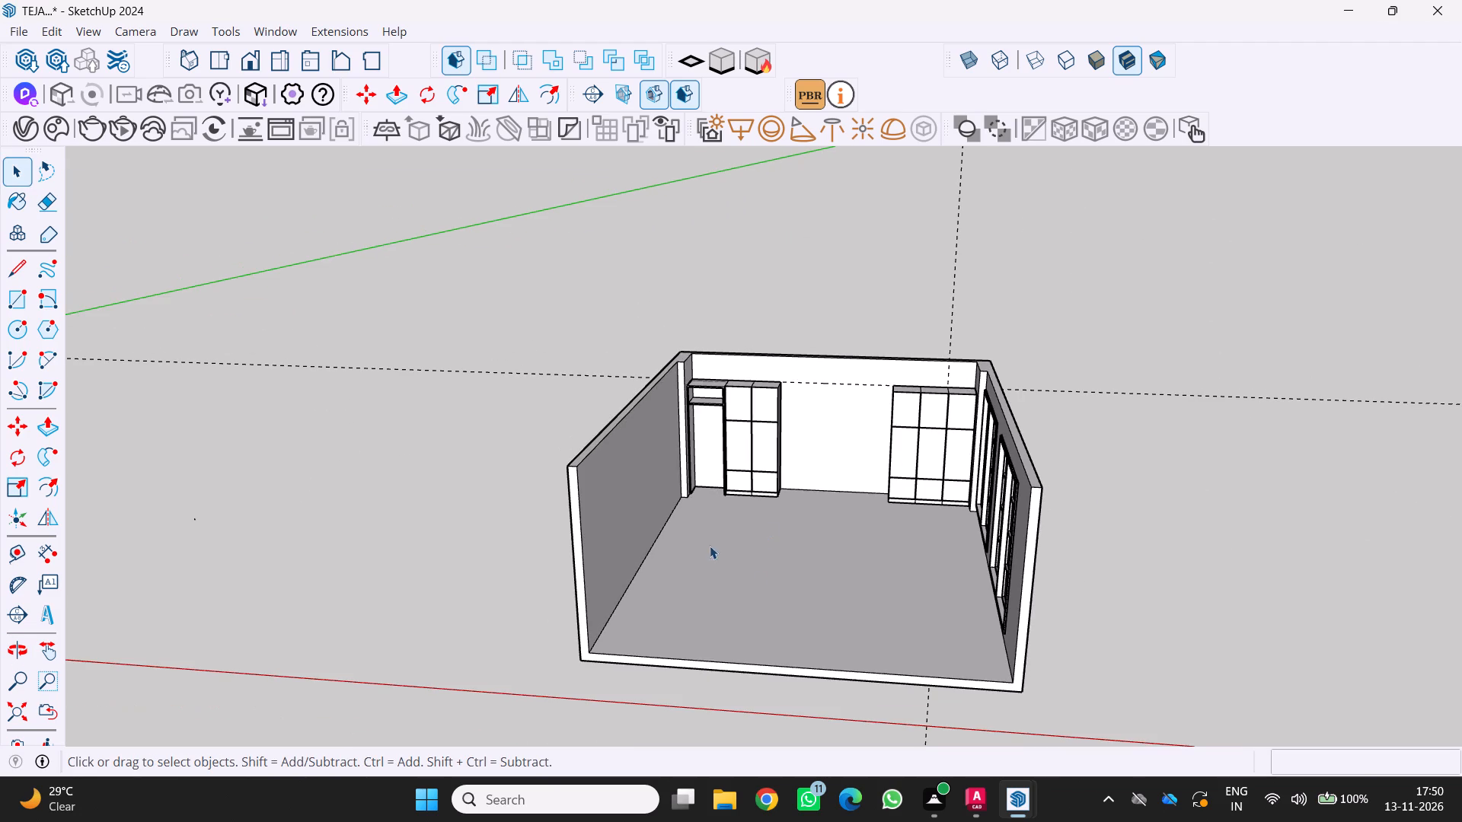
middle_drag(704, 541, 619, 537)
scroll(30, 303, up, 3)
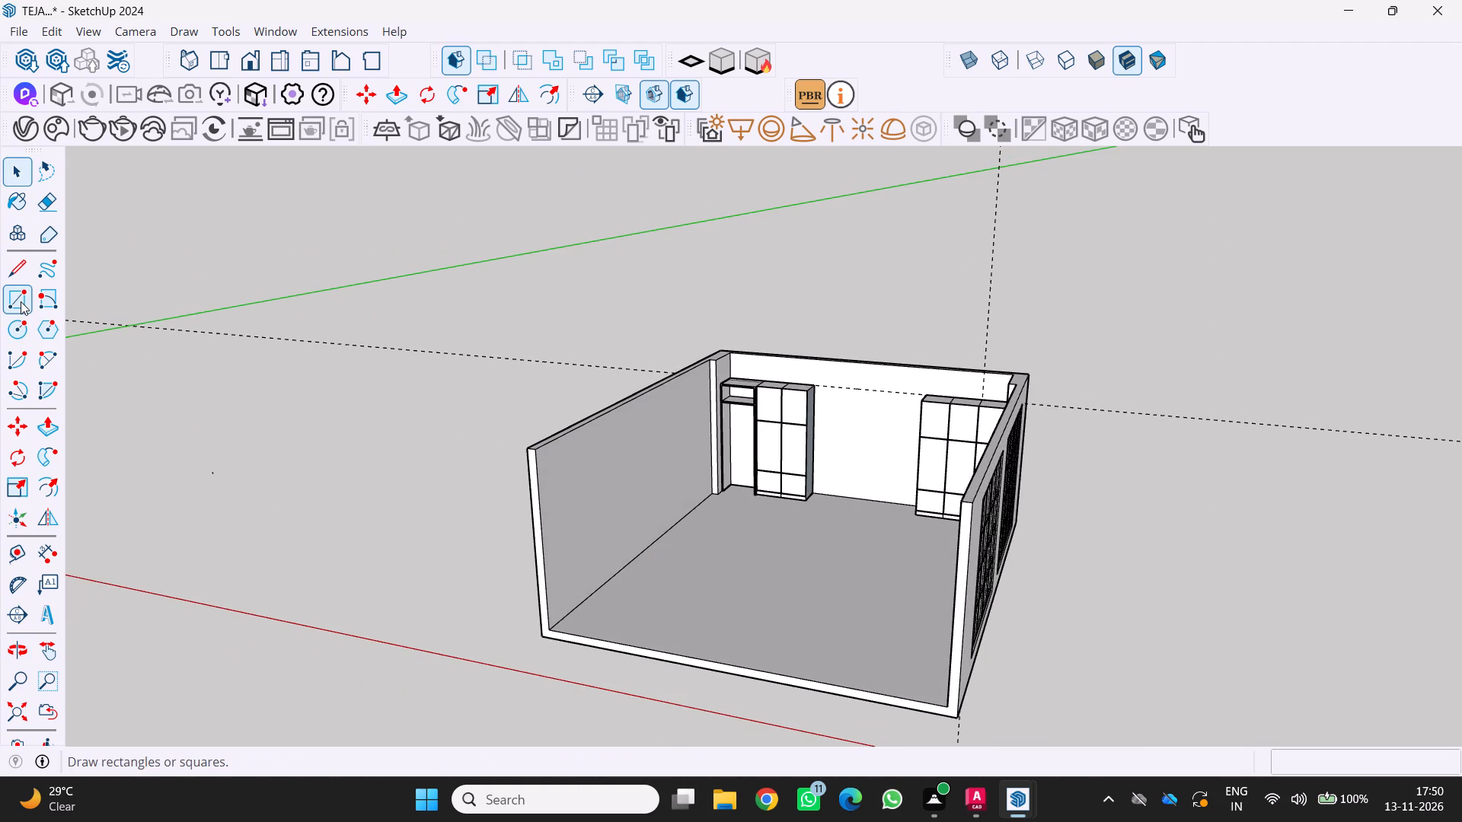
scroll(21, 301, up, 2)
Draw a rectangle about 303 by 593 cm on the ground outside the room, beside the windowed wall.
click(17, 300)
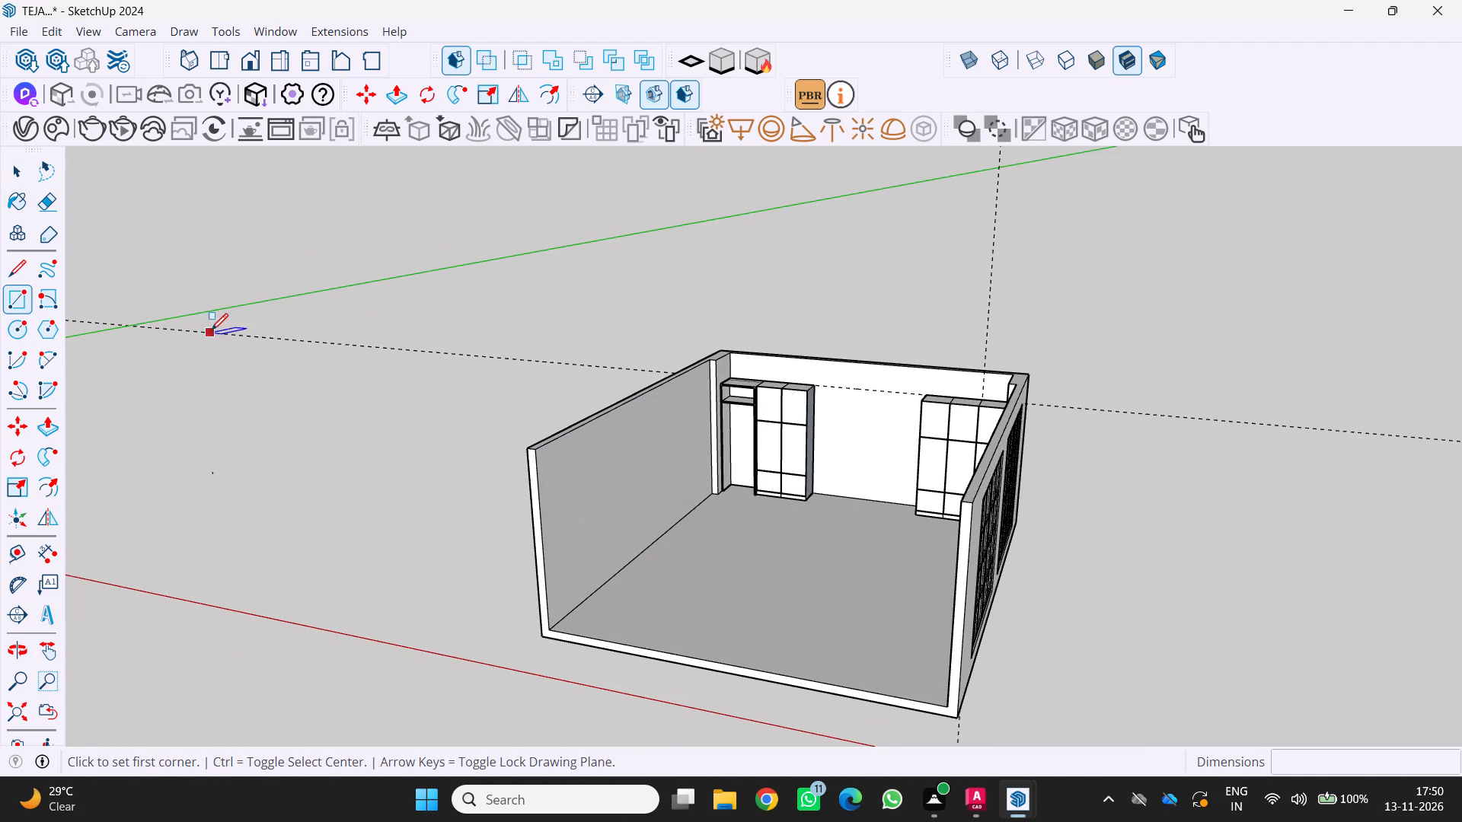
scroll(212, 328, down, 1)
middle_drag(218, 329, 358, 323)
scroll(1231, 646, up, 1)
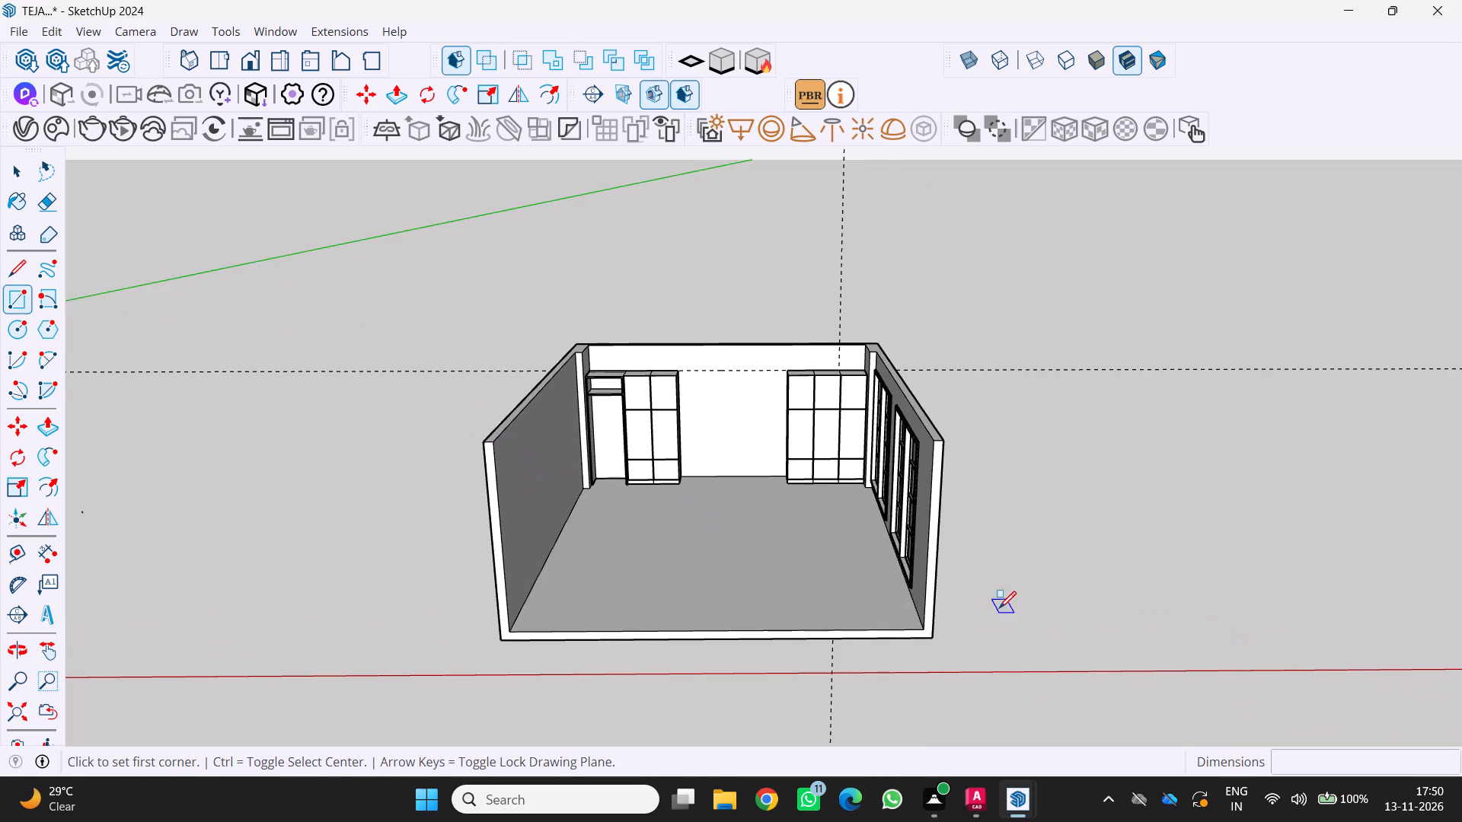
scroll(998, 607, down, 3)
key(space)
middle_drag(1011, 586, 886, 556)
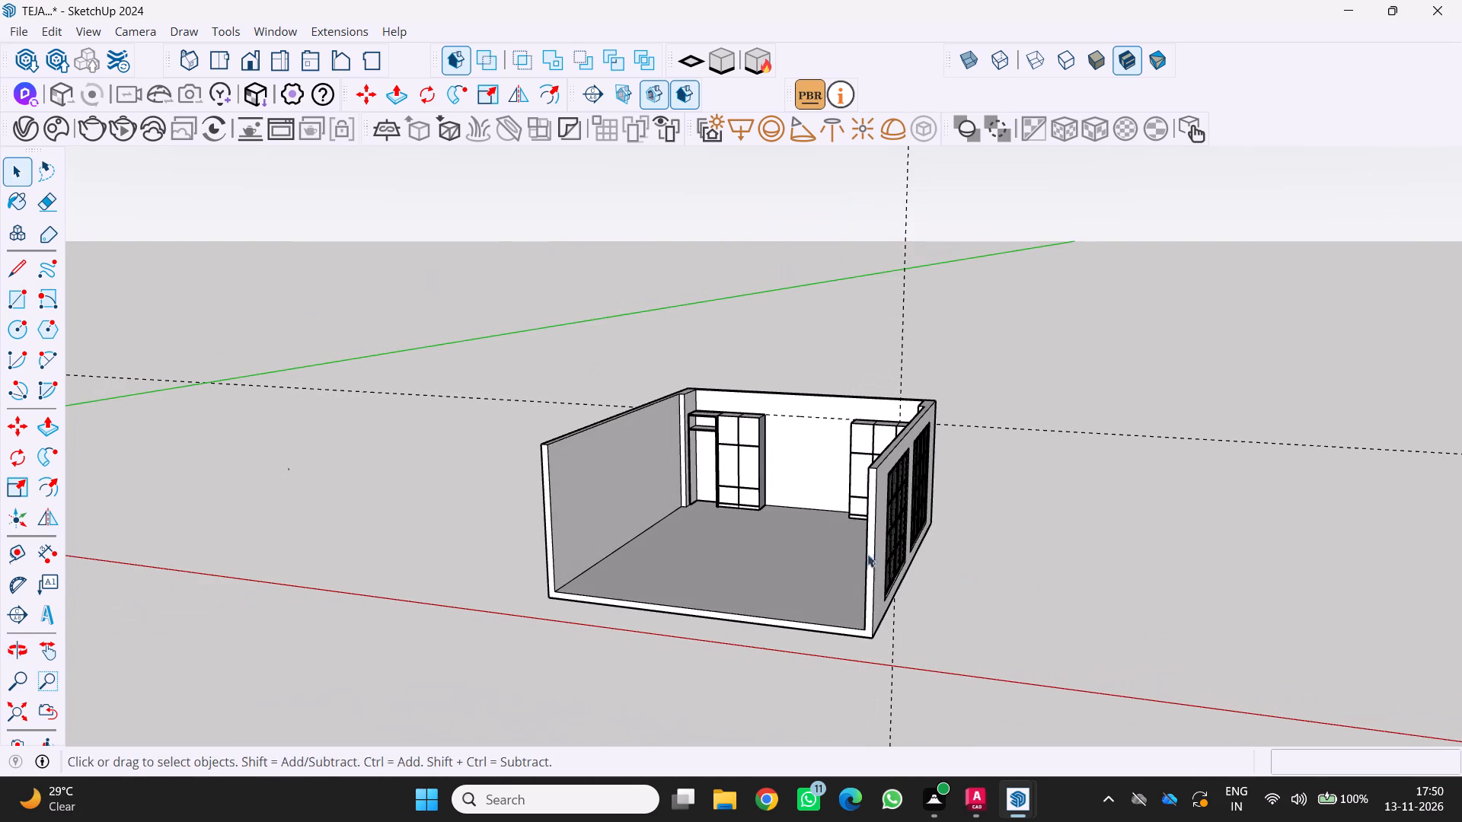
click(20, 300)
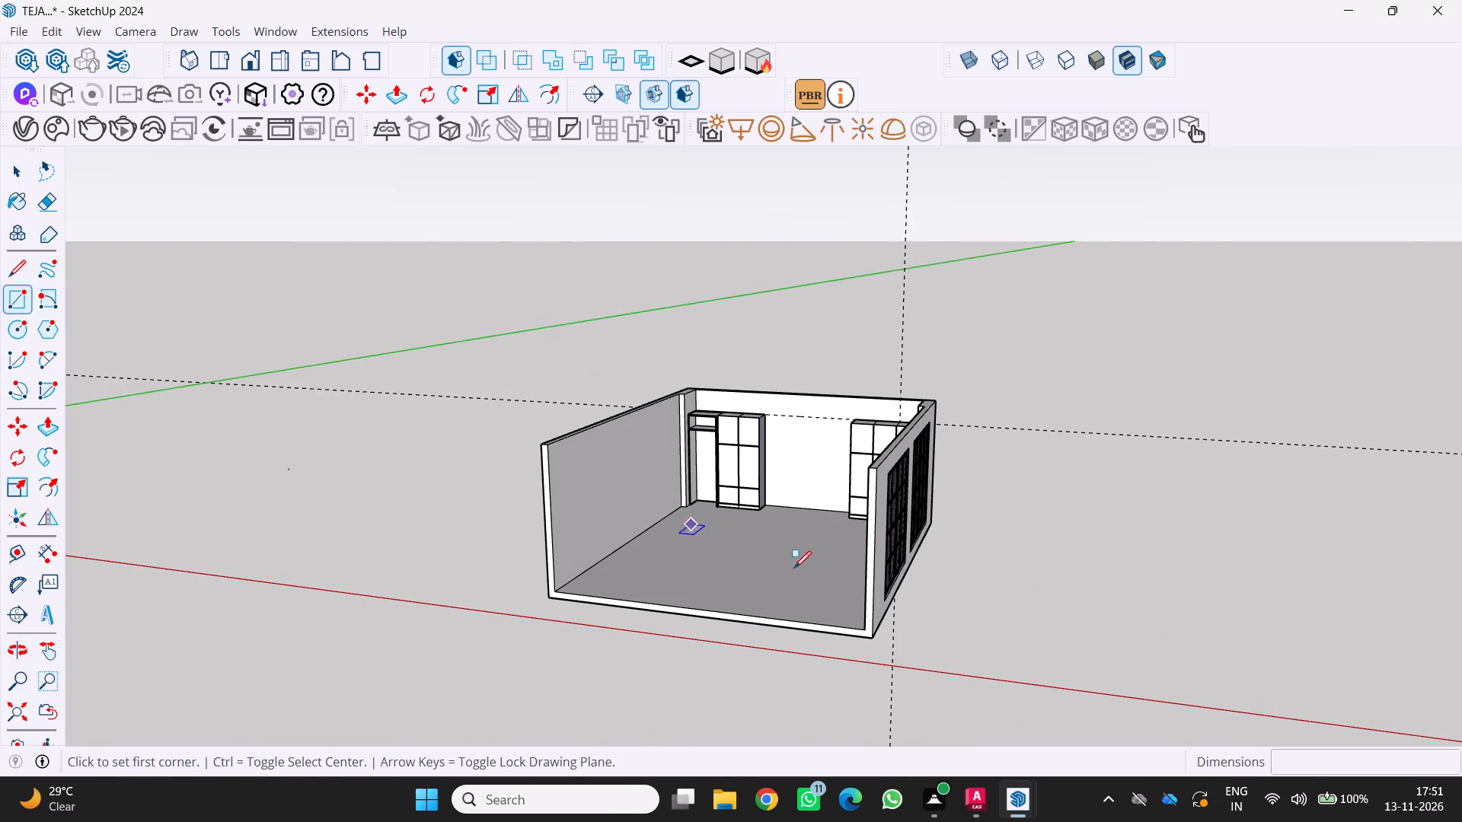
click(967, 606)
click(1111, 537)
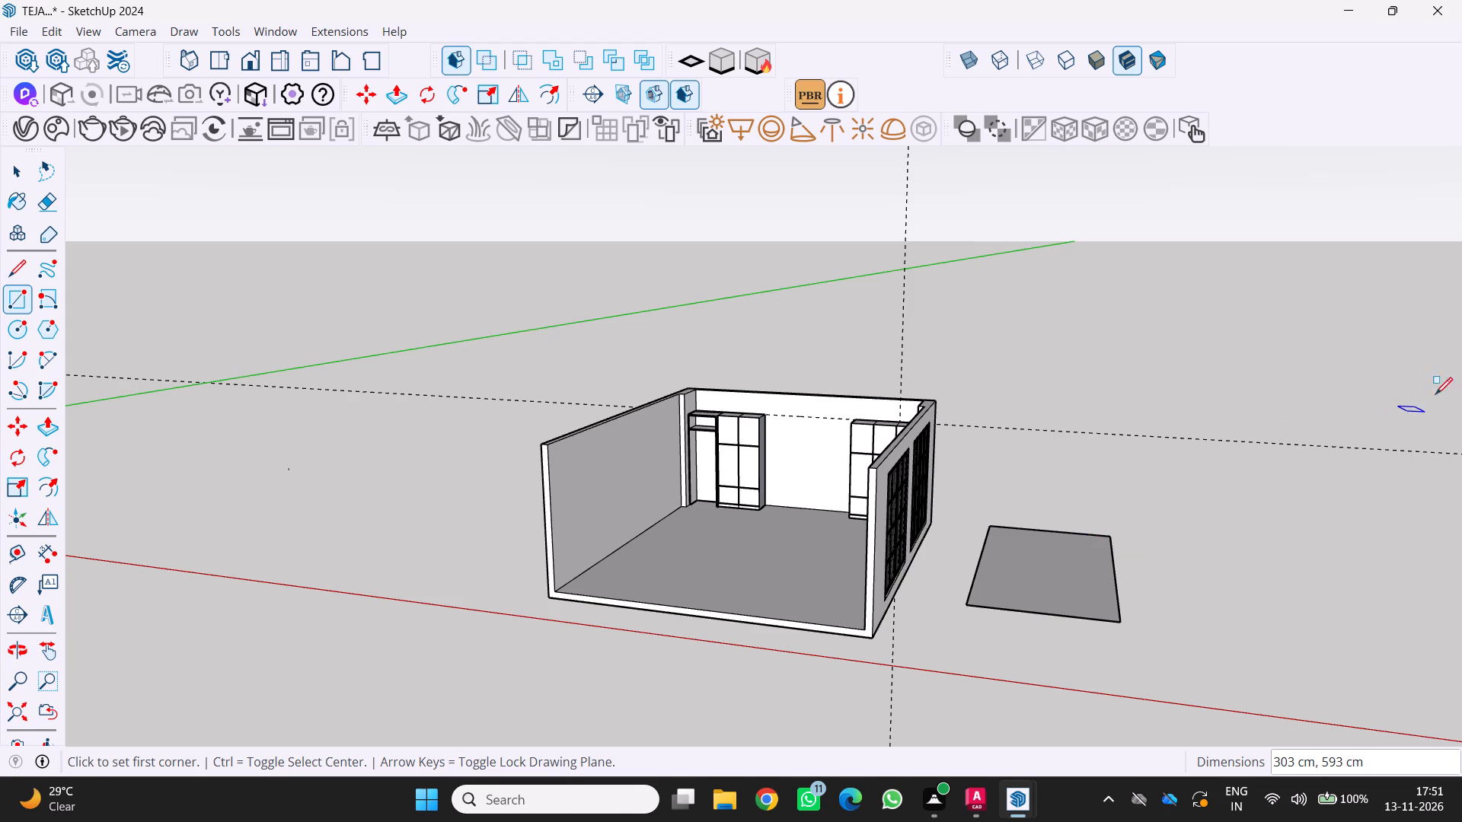
Extrude the ground rectangle upward about 181 cm into a solid box with Push/Pull.
key(p)
drag(1033, 591, 1049, 512)
Draw a vertical line about 181 cm long from bottom to top edge on the box's long outer face, near its front corner.
scroll(1025, 538, down, 3)
middle_drag(1007, 548, 912, 524)
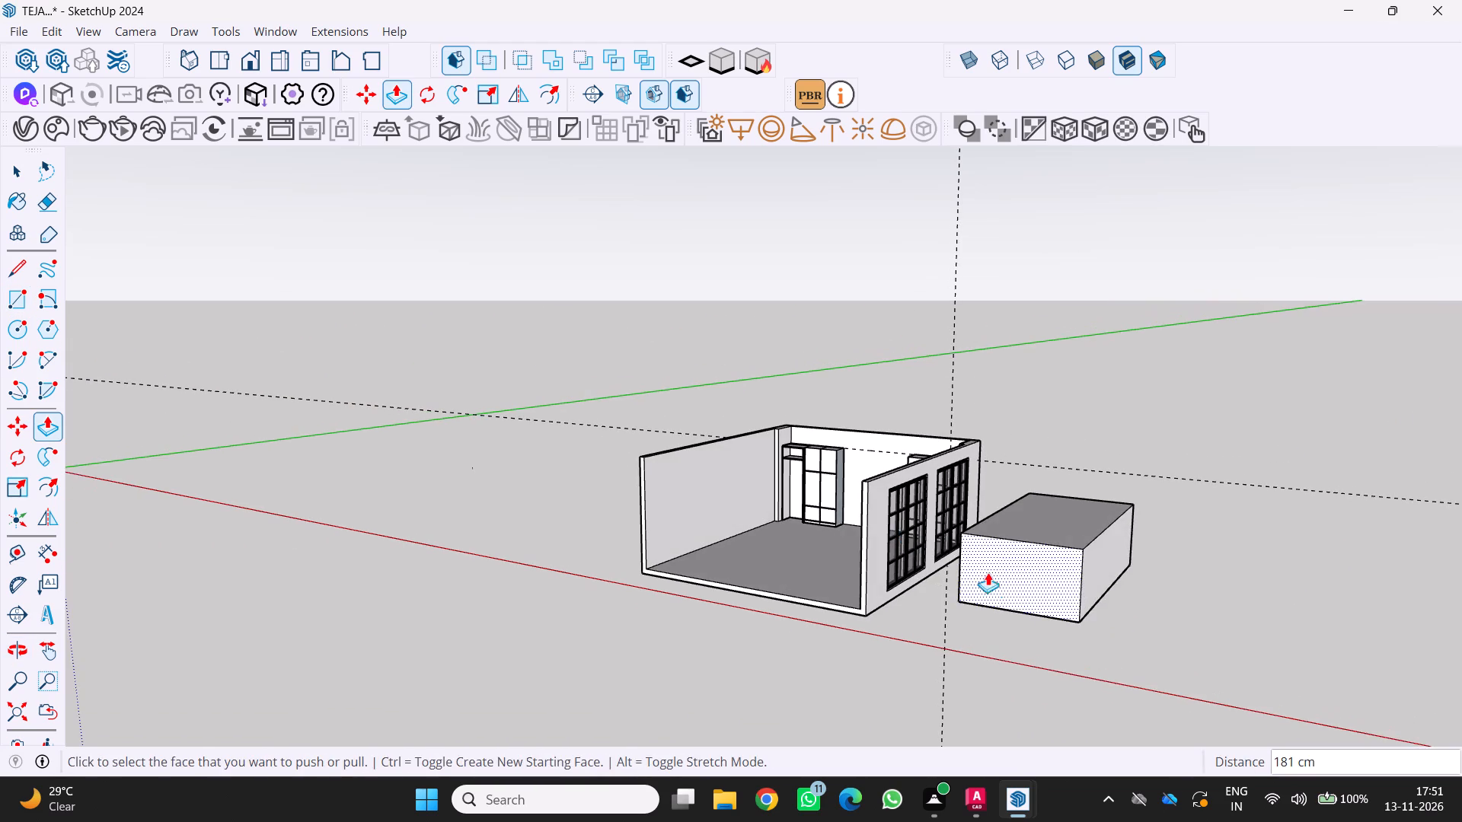
middle_drag(1014, 589, 956, 601)
middle_drag(947, 601, 933, 601)
scroll(1003, 612, up, 1)
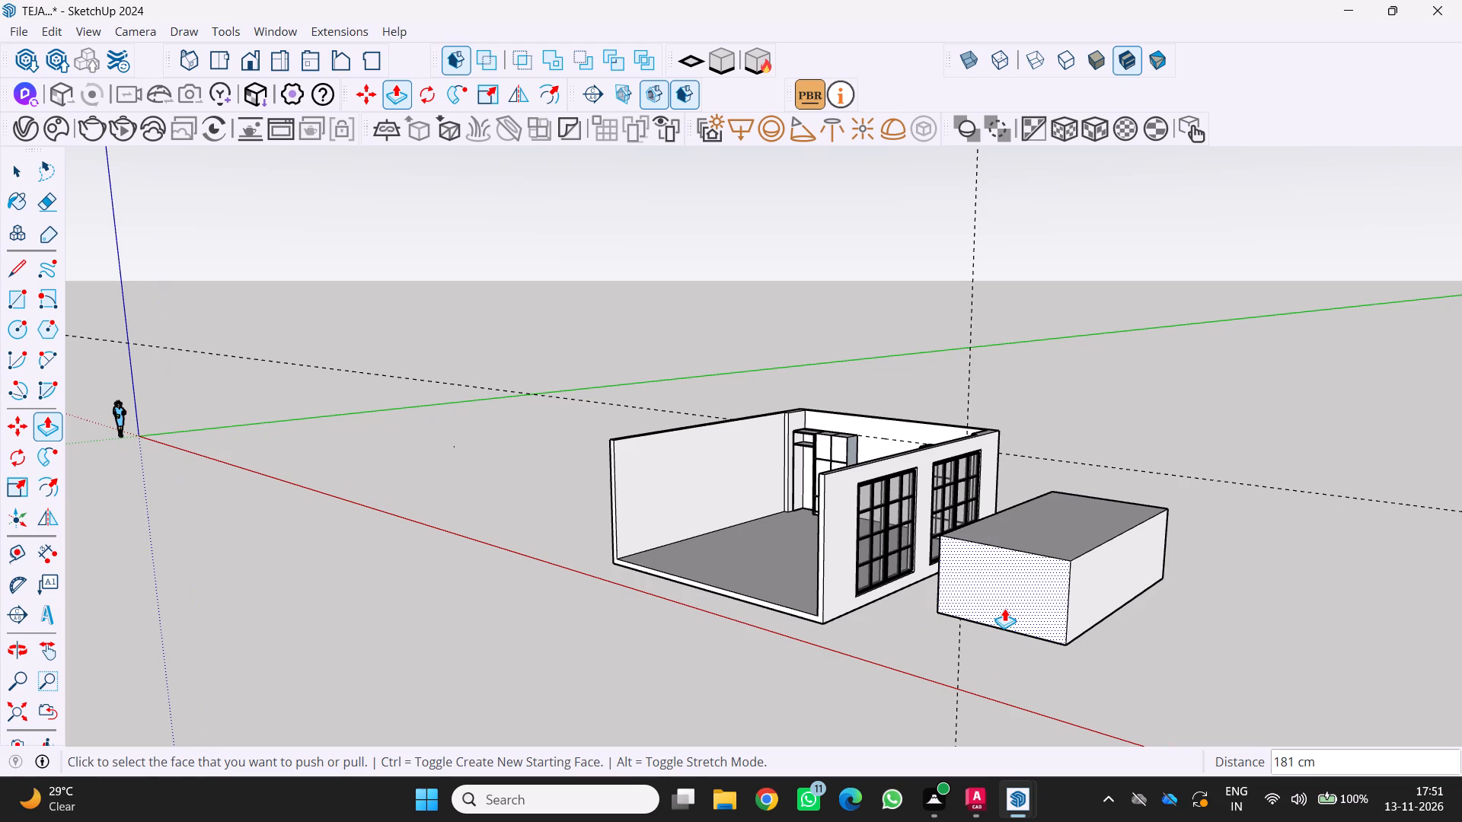
scroll(1002, 607, down, 1)
middle_drag(1004, 608, 956, 607)
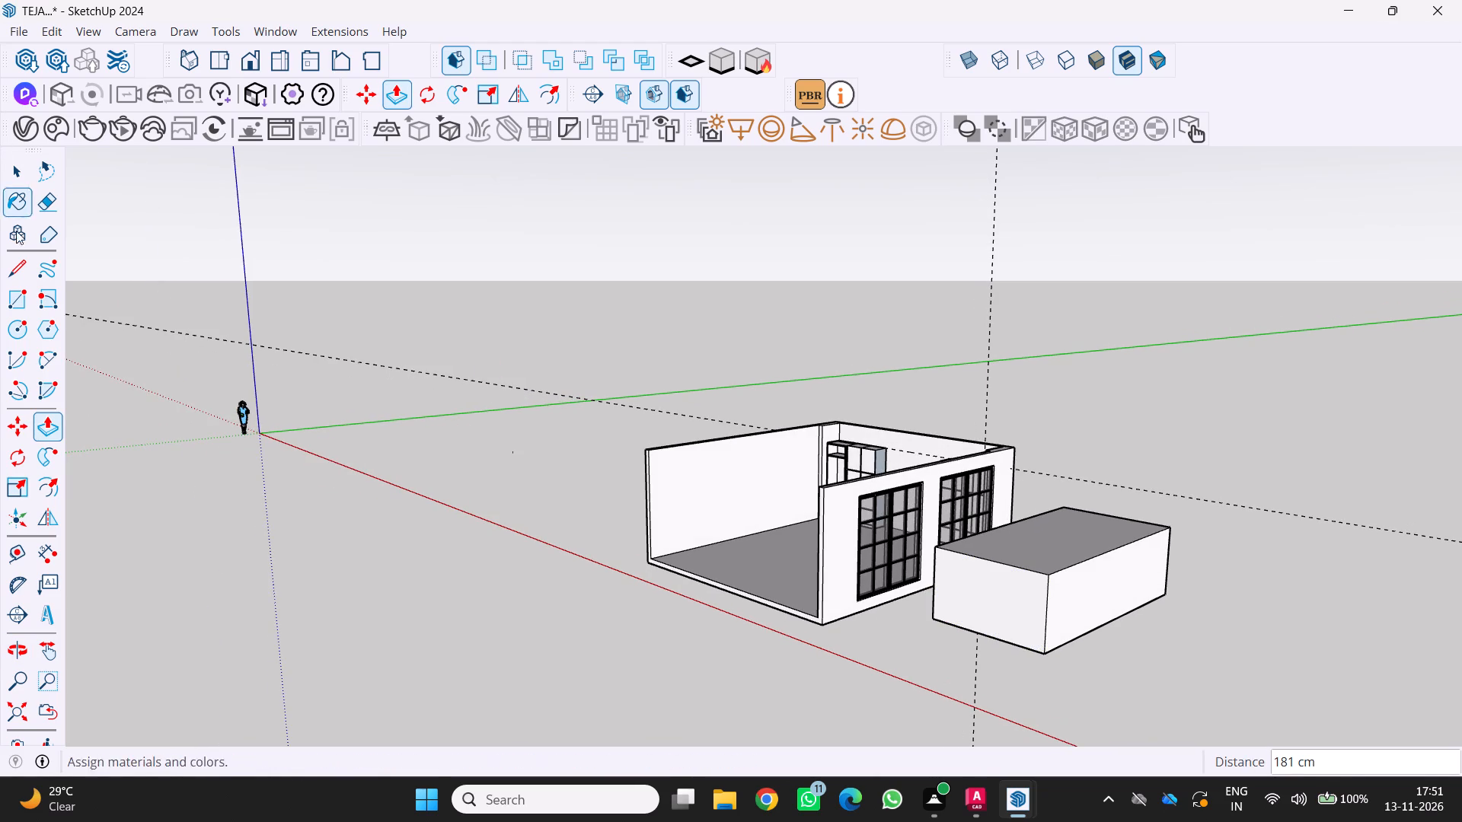
click(7, 273)
scroll(72, 310, down, 2)
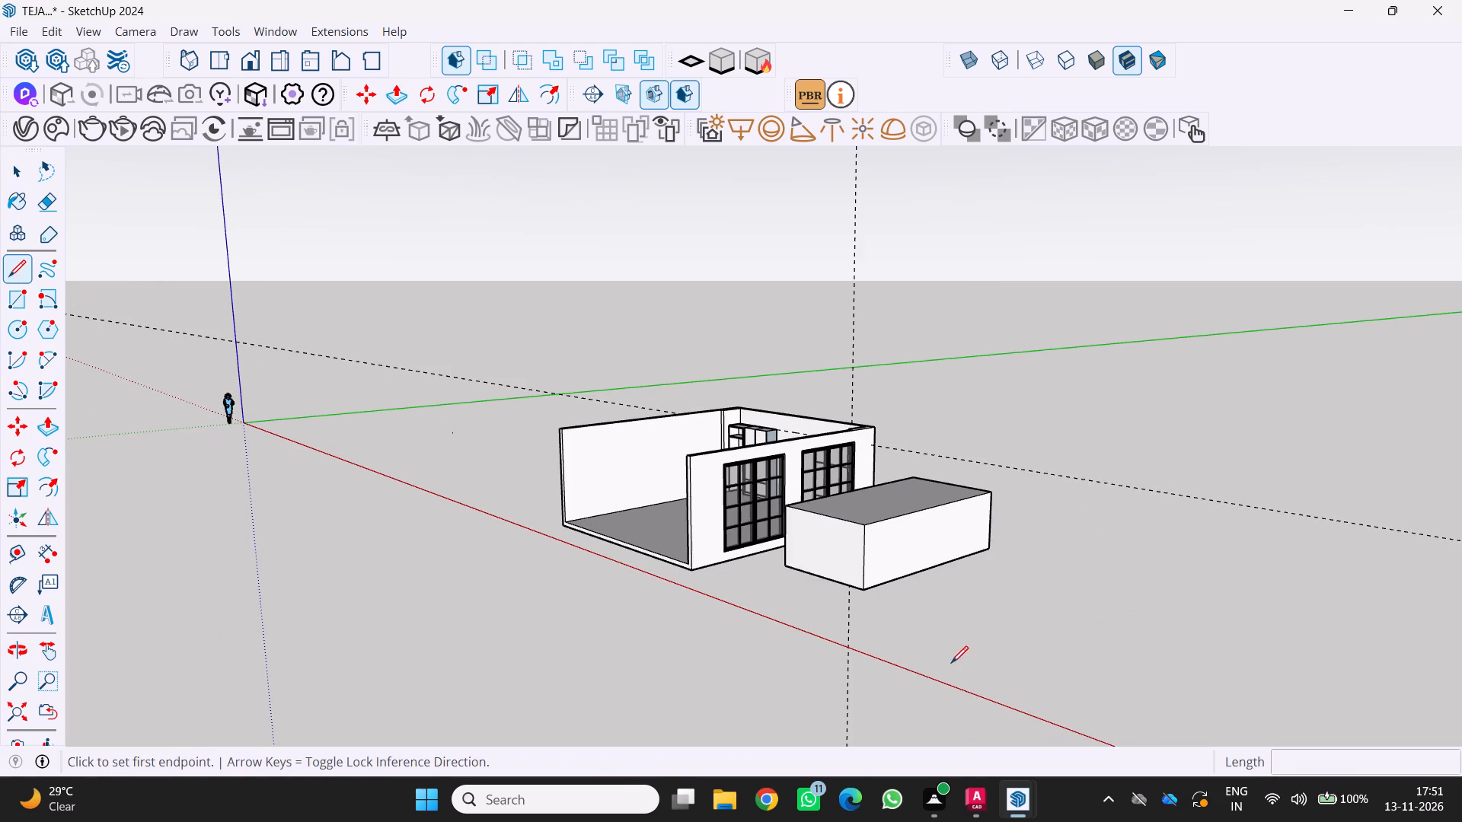
scroll(924, 630, up, 3)
middle_drag(905, 599, 800, 597)
scroll(794, 579, up, 2)
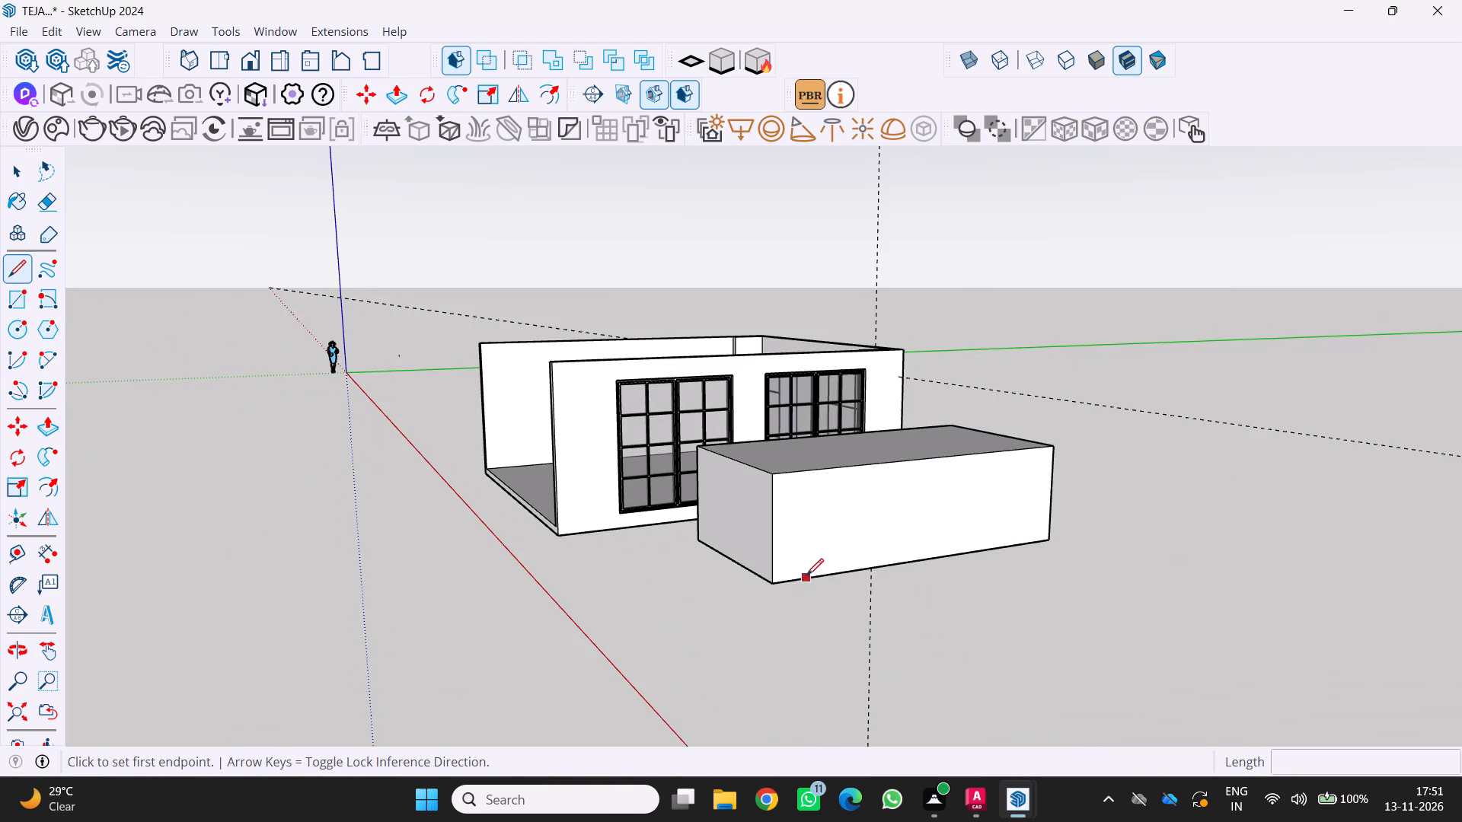
click(809, 576)
click(811, 467)
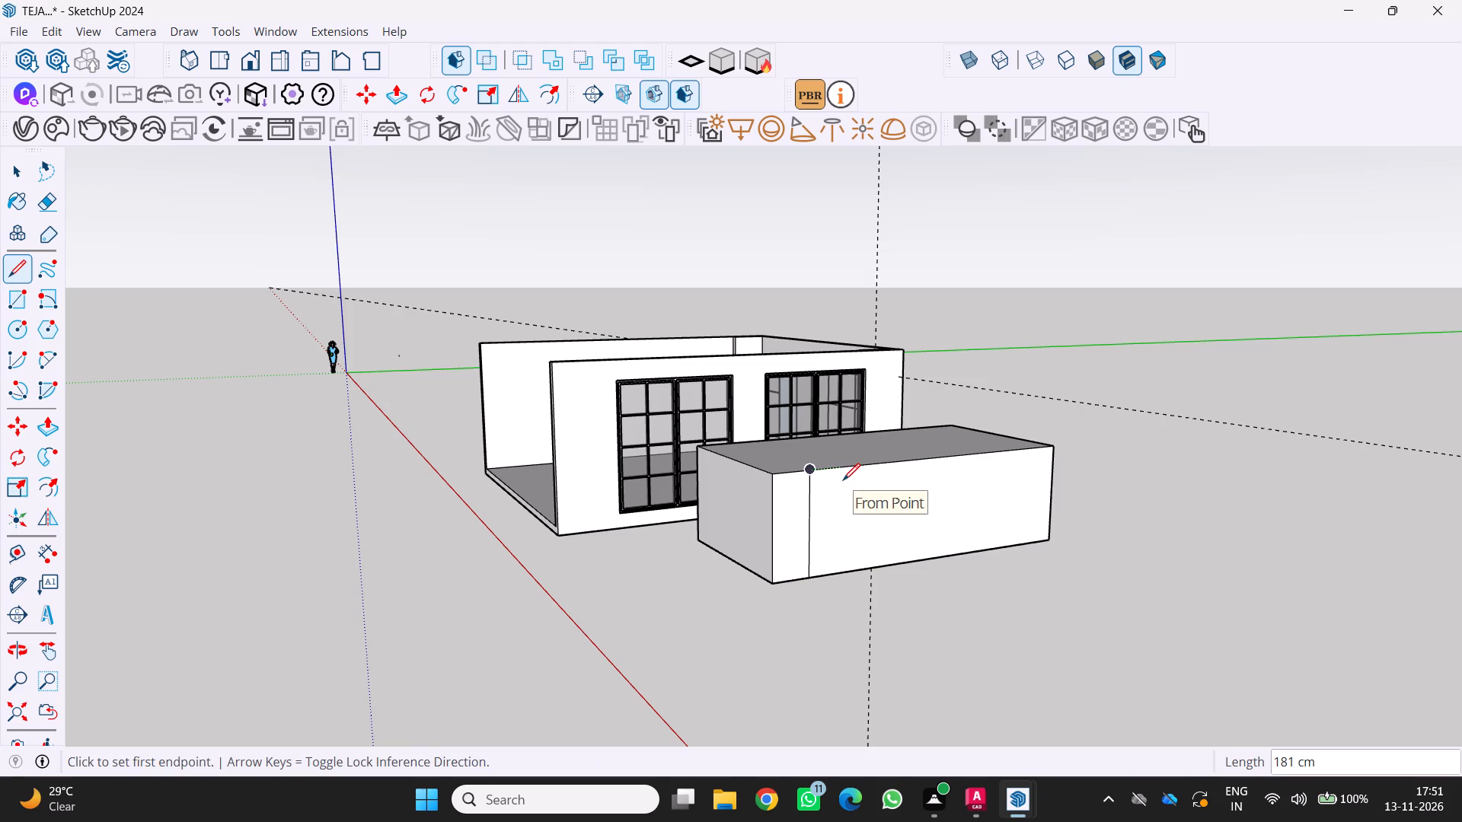
key(space)
Draw a second full-height vertical line about 181 cm long beside the first, slightly farther along the box's long face.
scroll(833, 491, down, 2)
key(l)
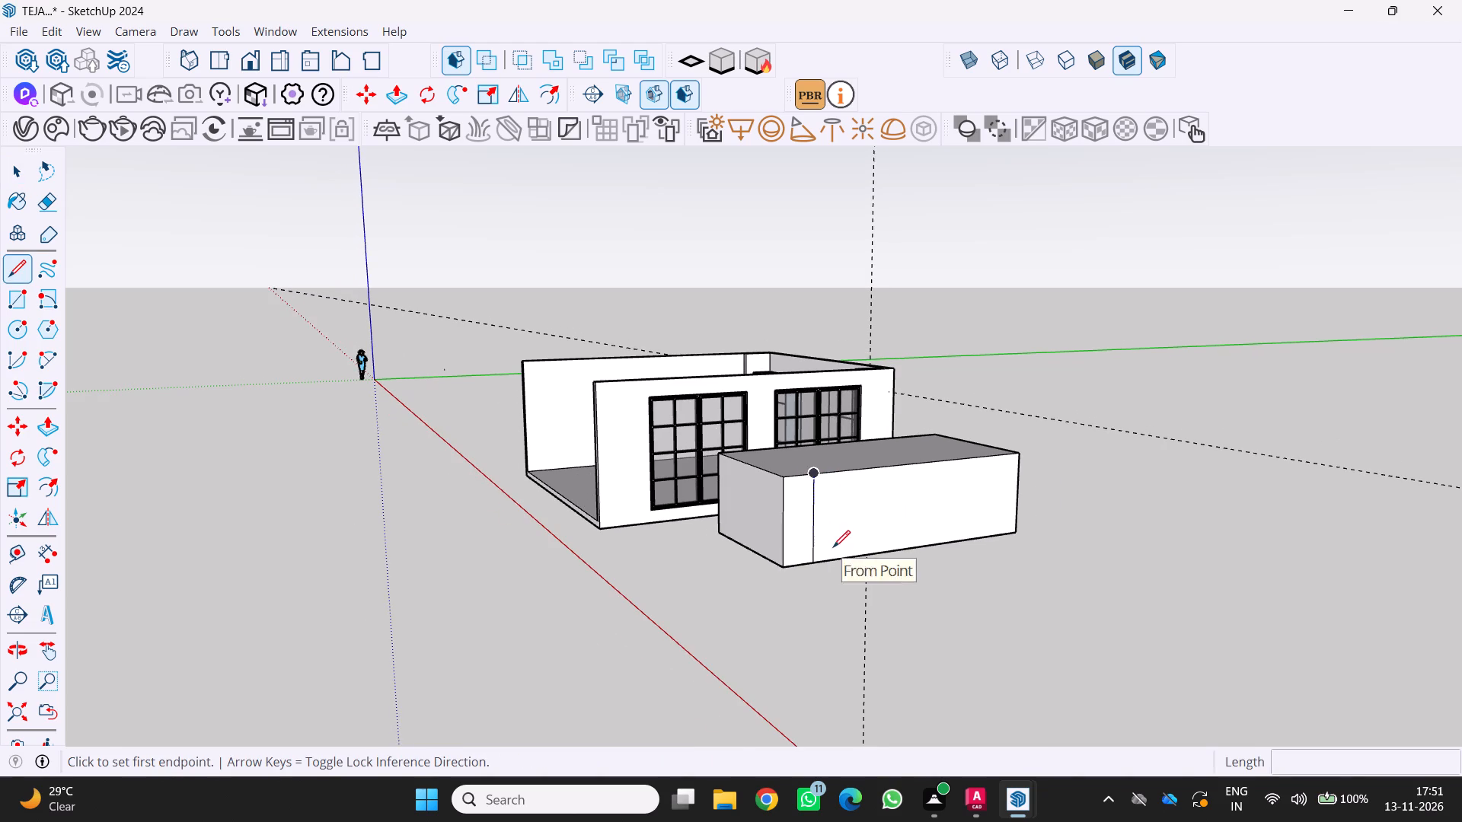
key(Return)
scroll(847, 560, up, 3)
scroll(840, 557, down, 2)
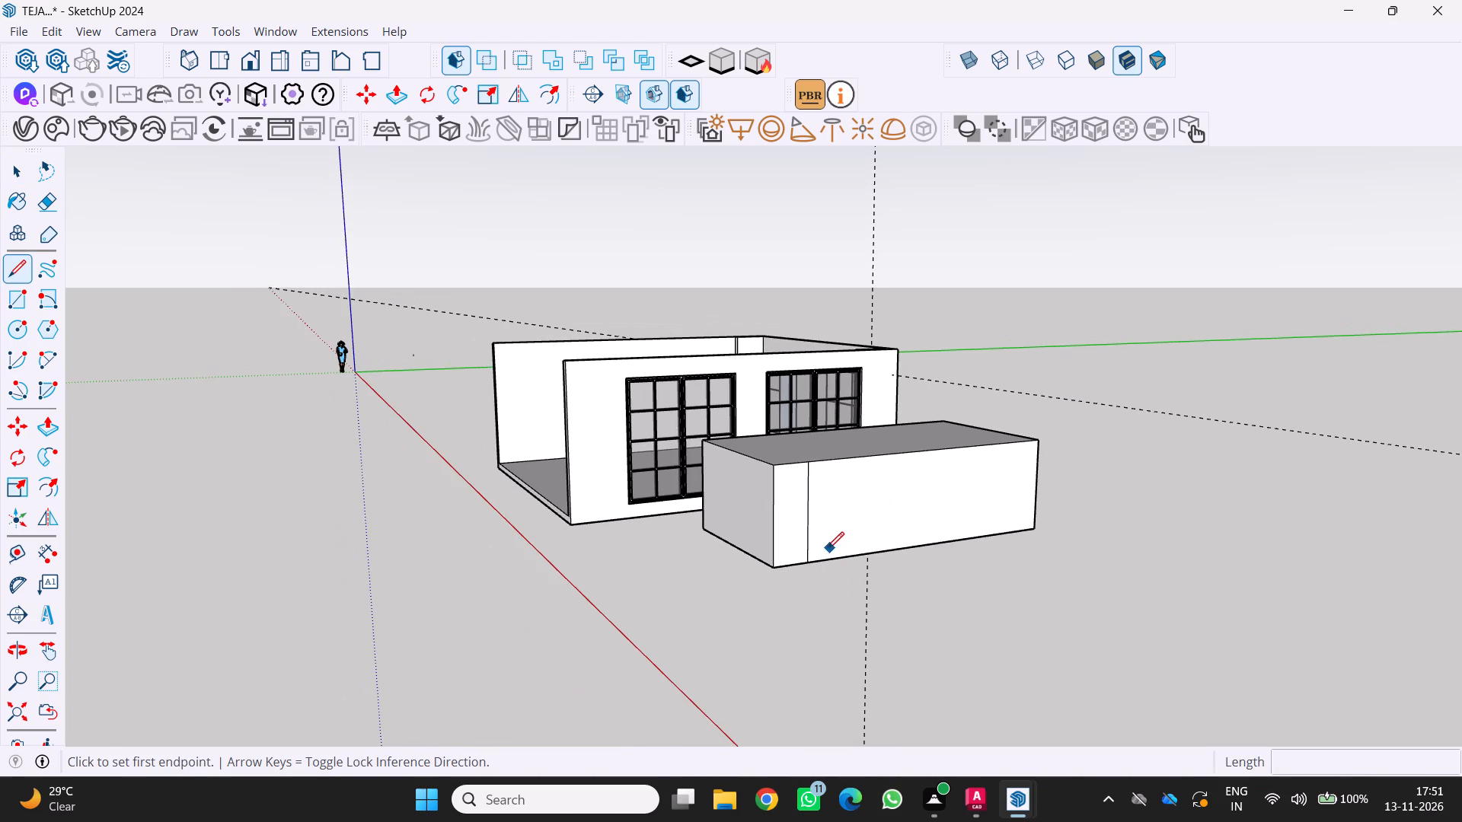
click(836, 556)
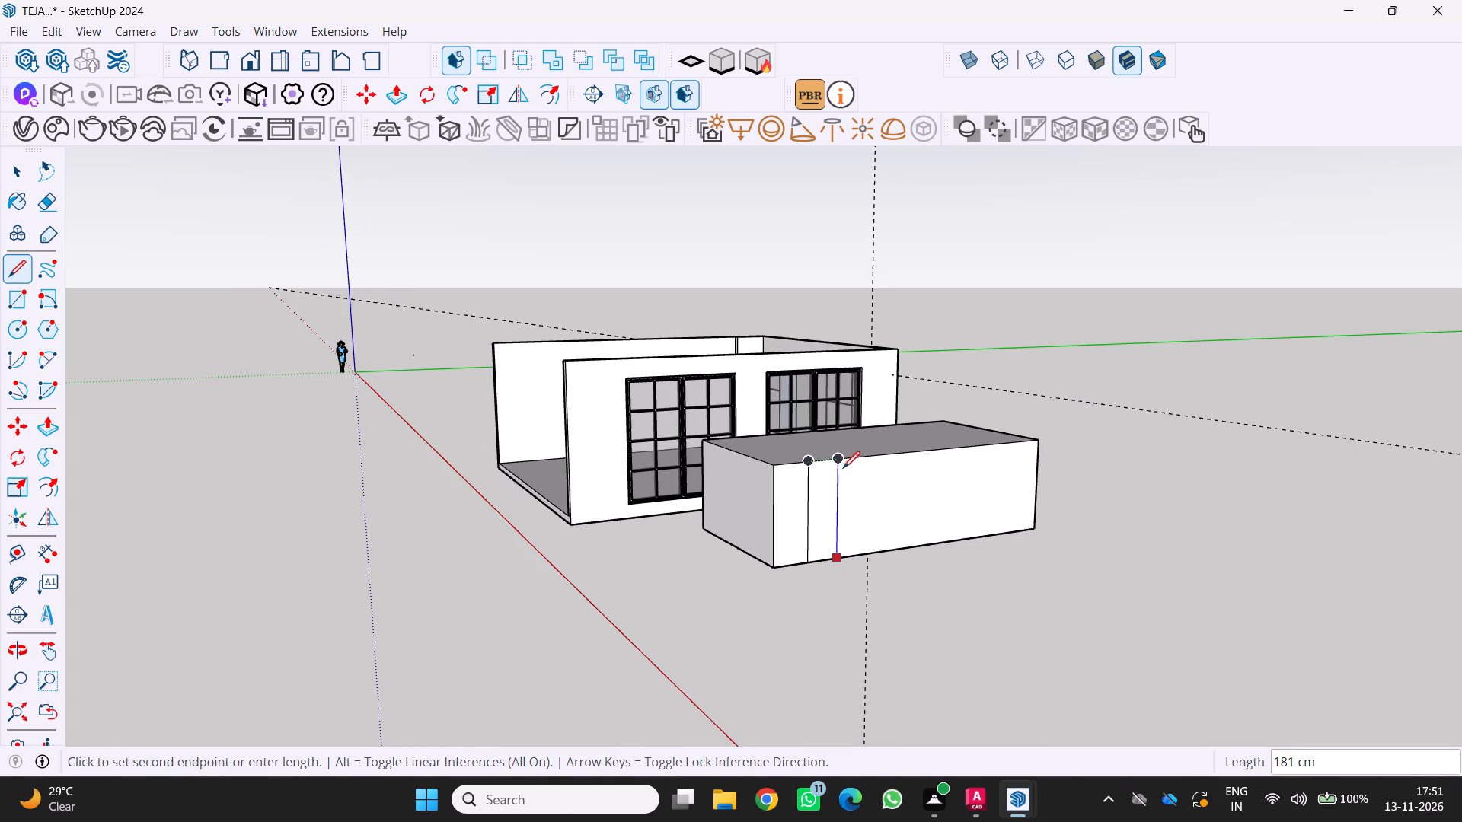
click(840, 460)
key(space)
scroll(828, 492, down, 1)
middle_drag(828, 492, 821, 495)
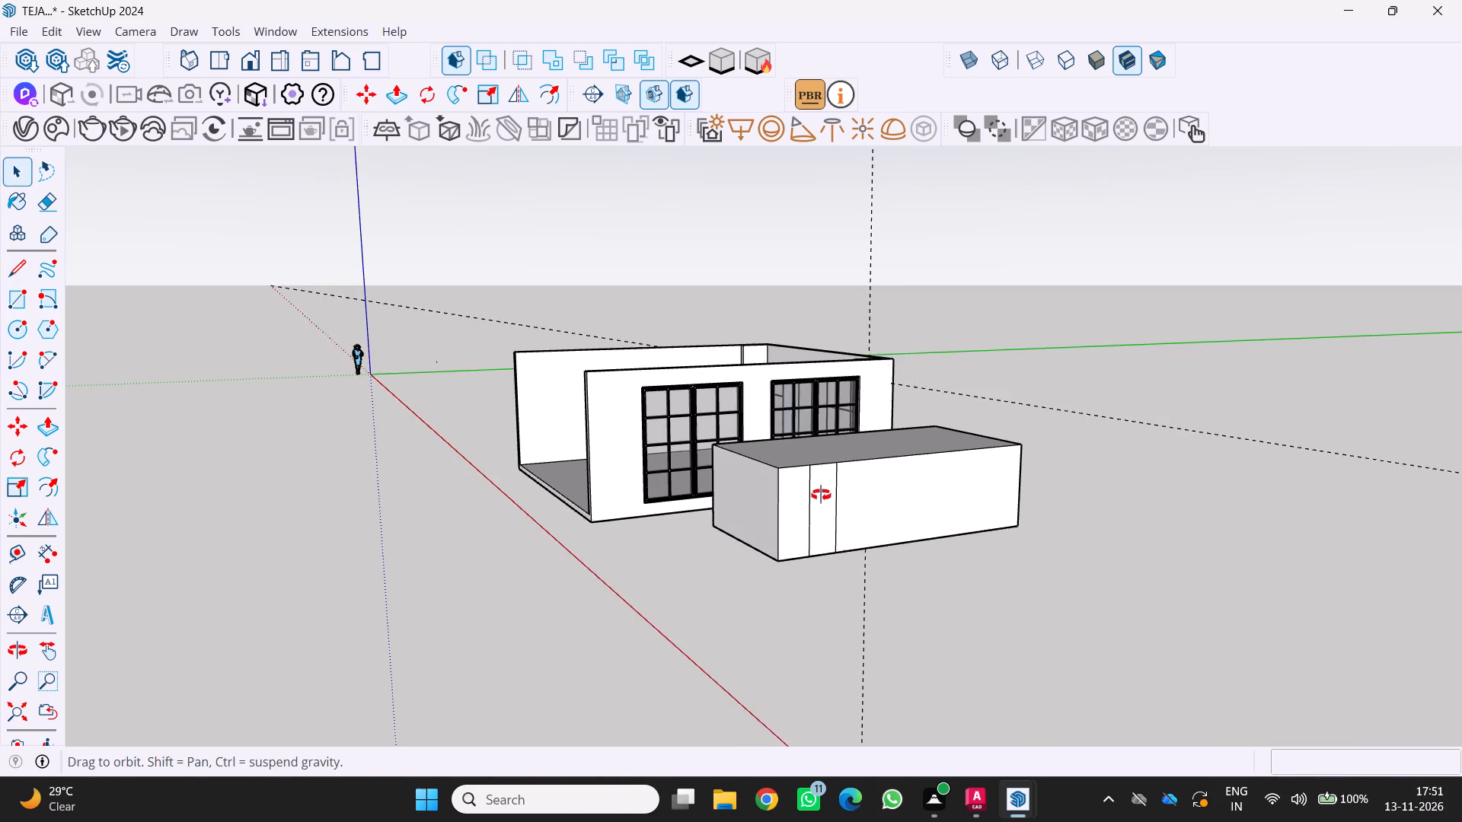
Copy the second vertical line 40 cm farther along the box's long outer face with Move.
middle_drag(821, 495, 766, 513)
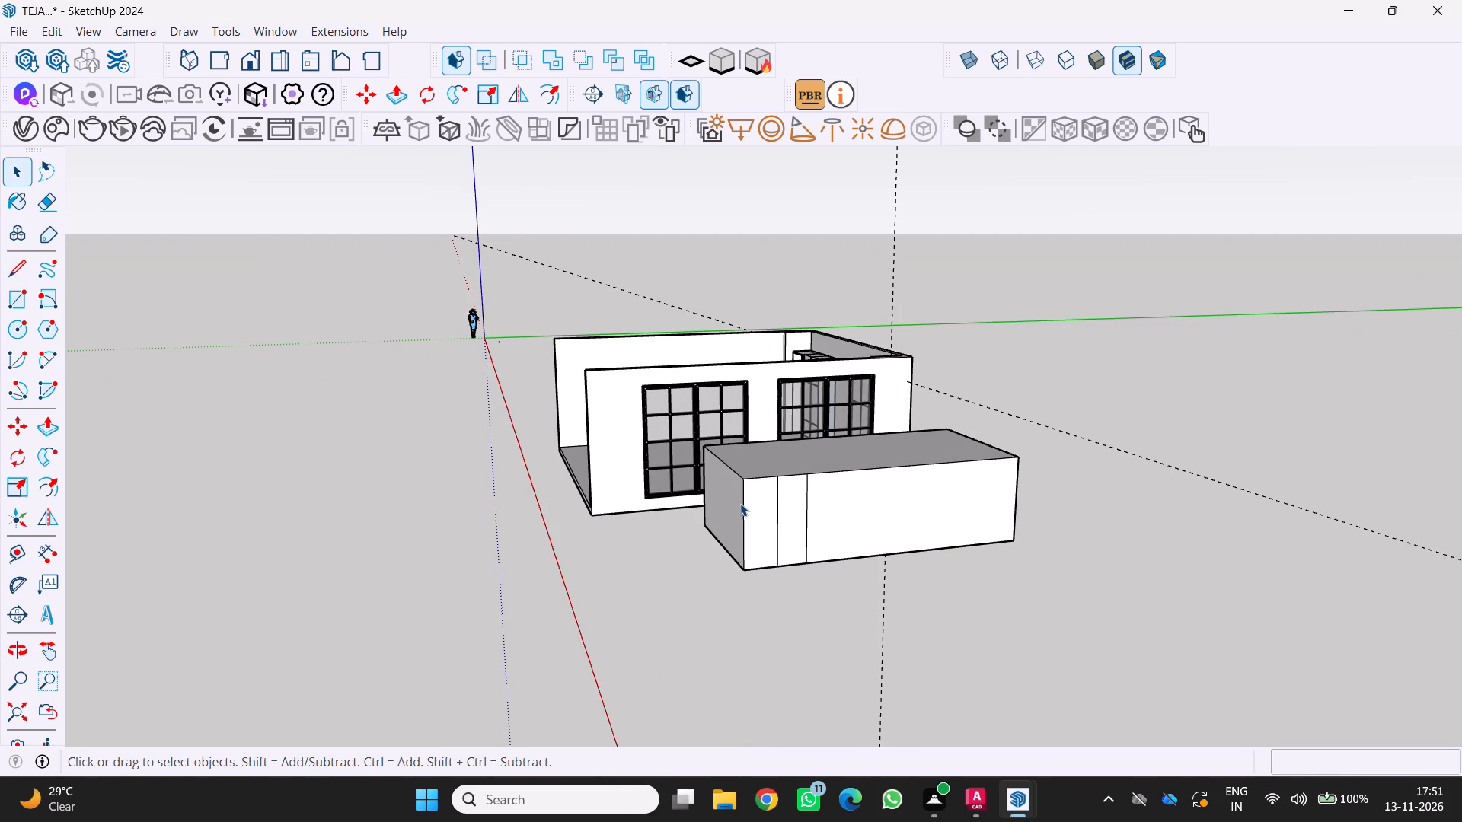
middle_drag(720, 559, 627, 543)
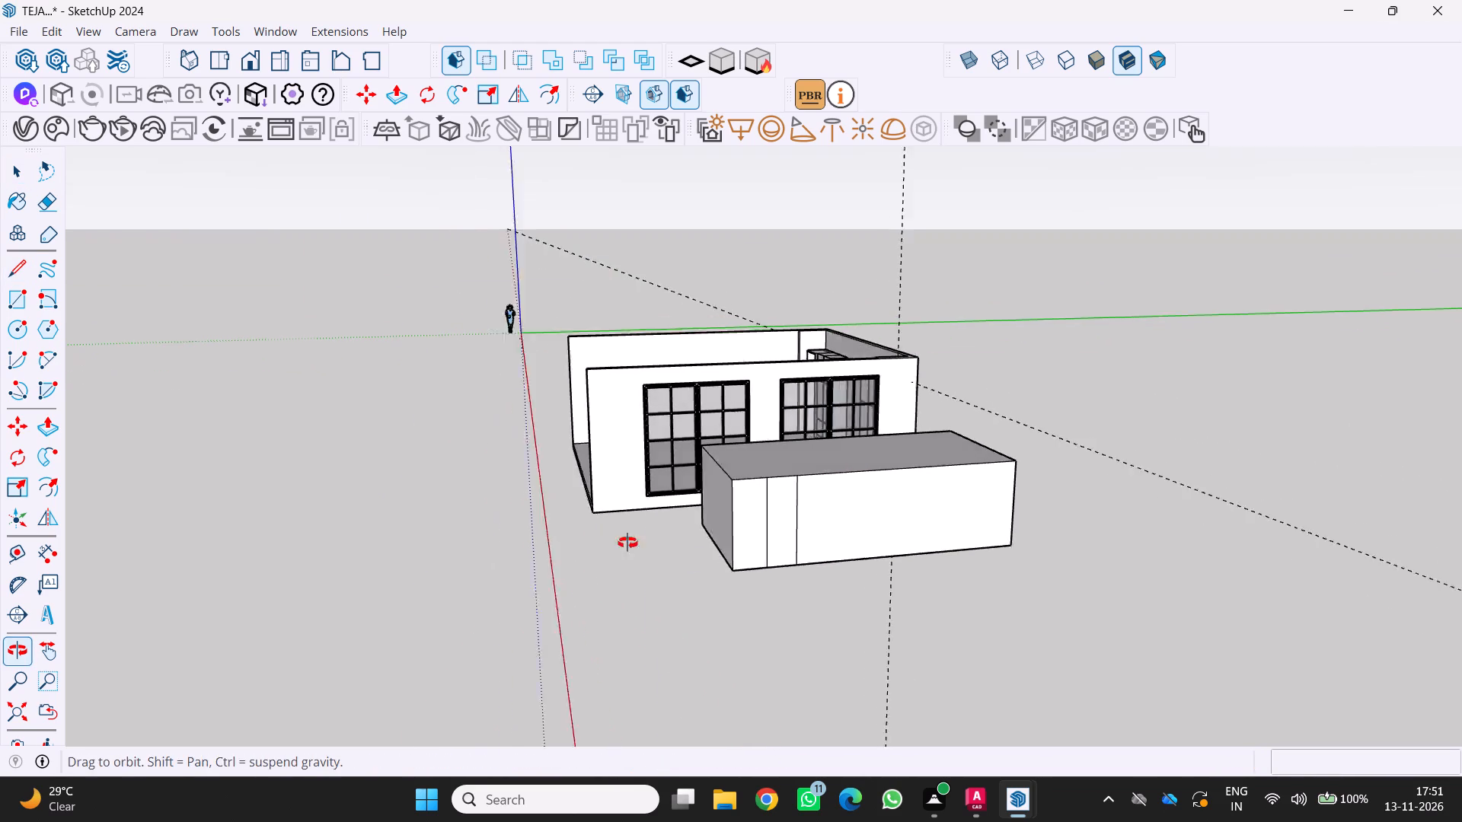
middle_drag(627, 543, 549, 523)
scroll(678, 540, up, 2)
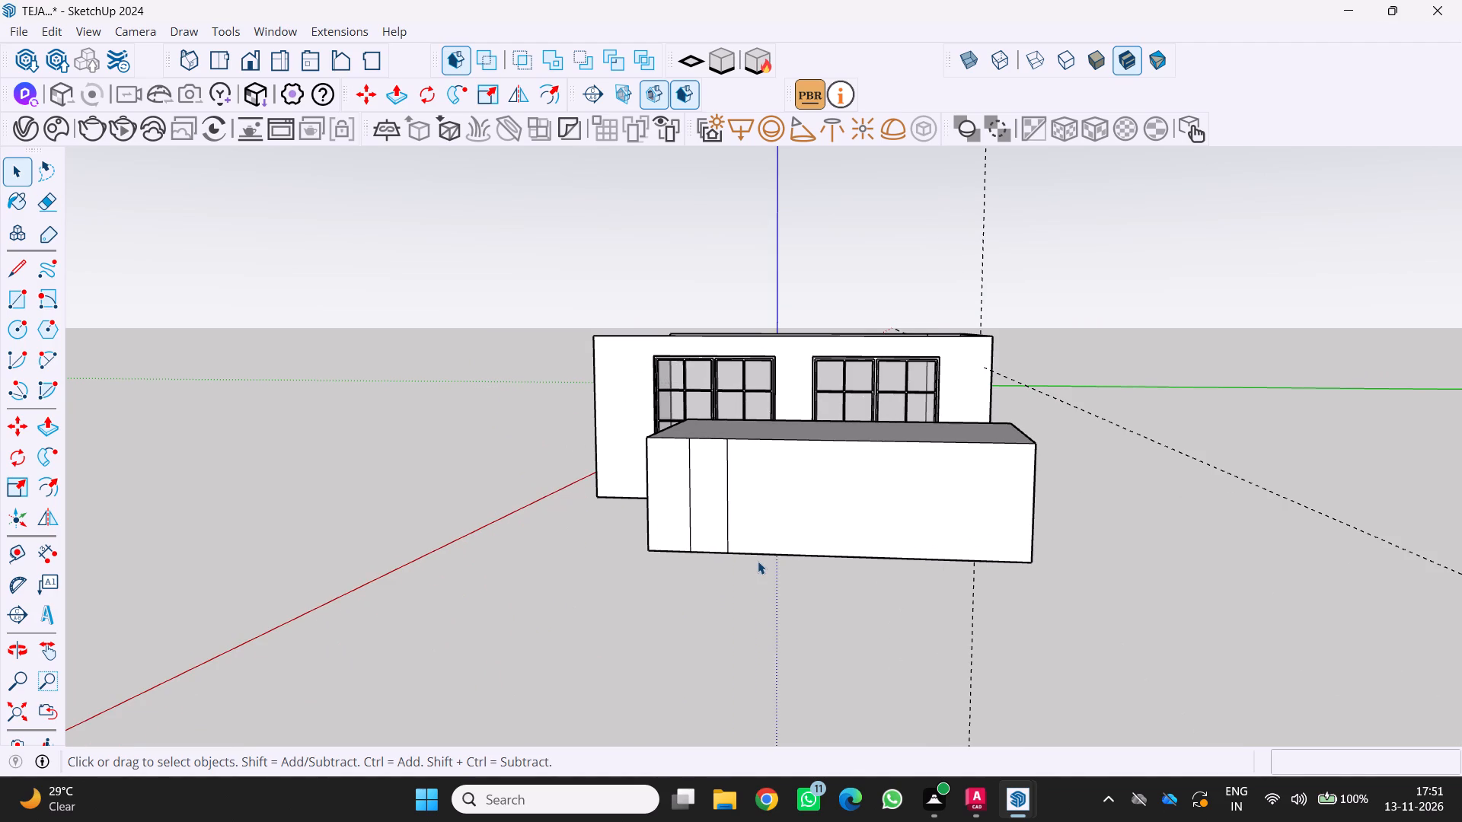
key(space)
scroll(745, 599, up, 1)
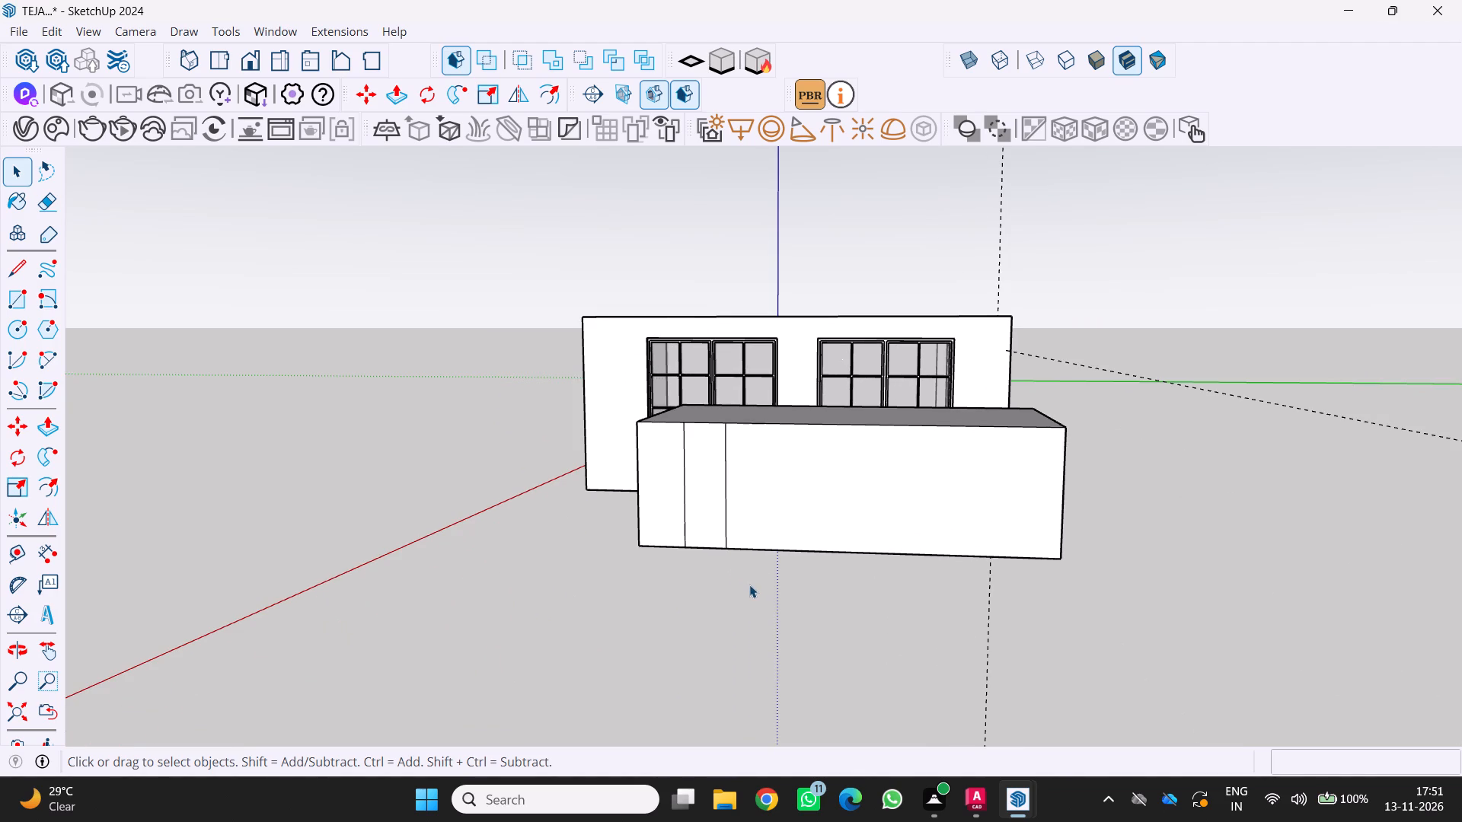
key(space)
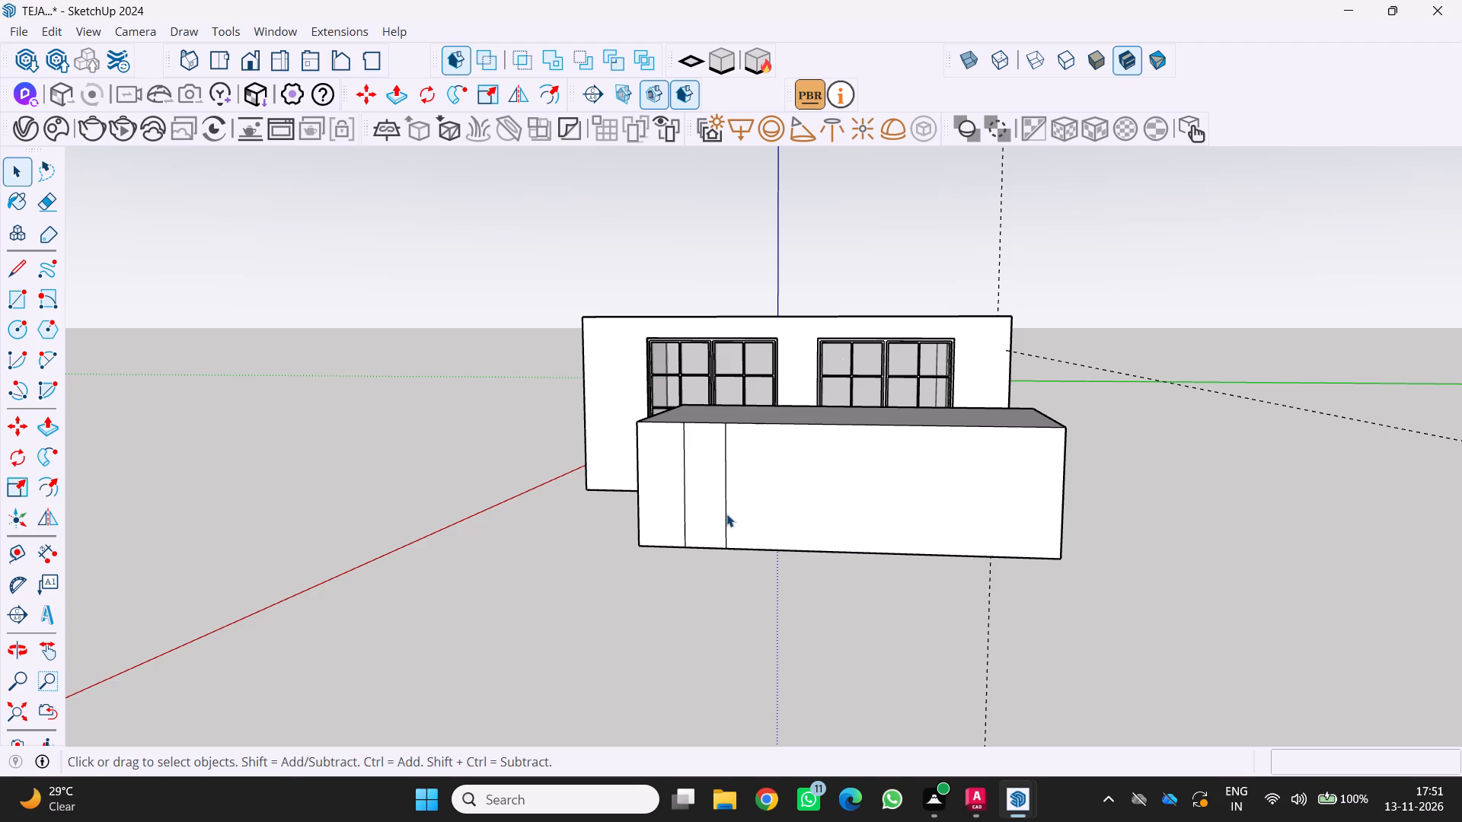
click(726, 514)
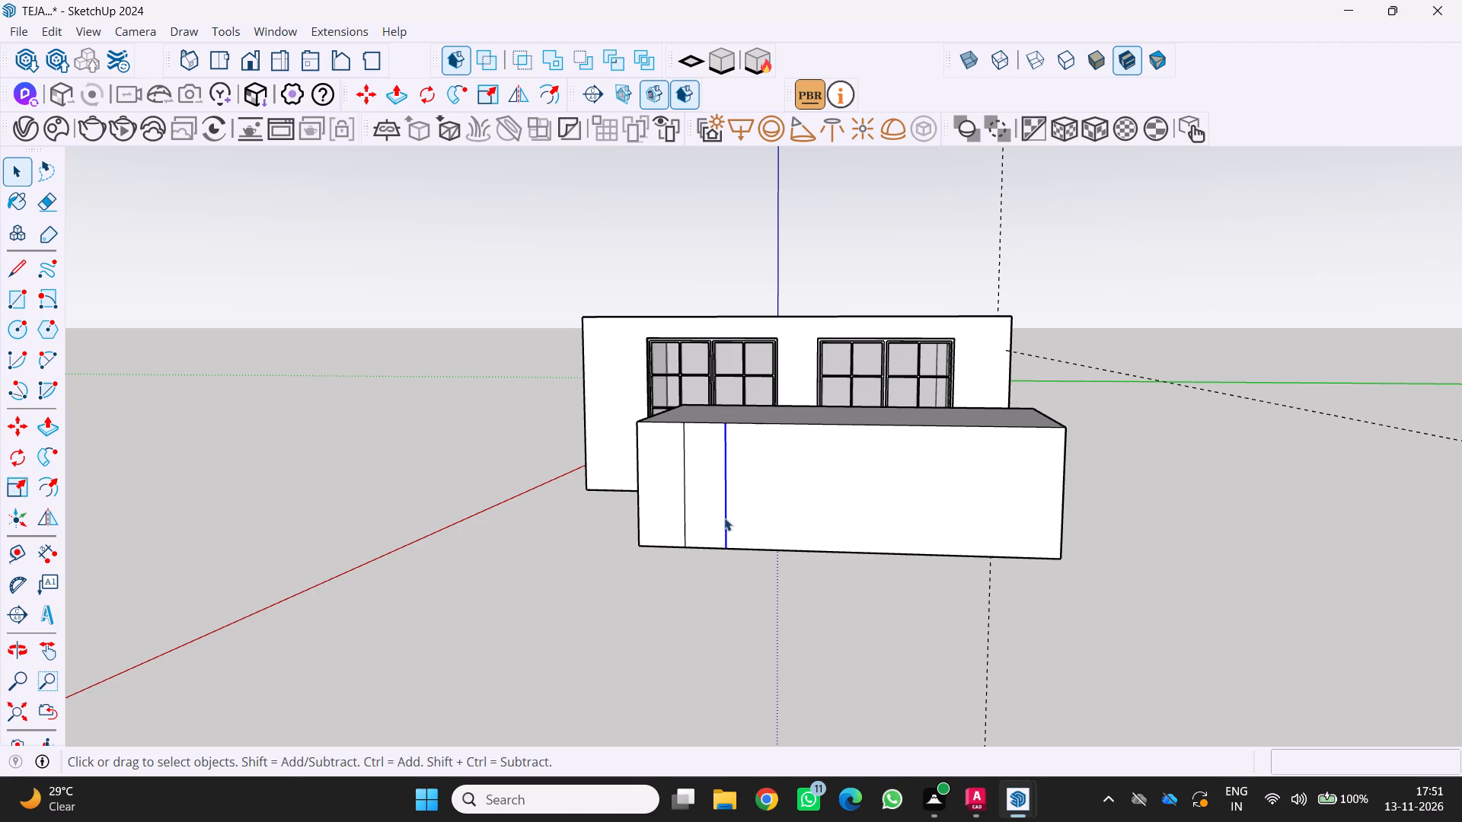
scroll(754, 508, up, 2)
middle_drag(762, 523, 792, 541)
middle_click(793, 542)
key(m)
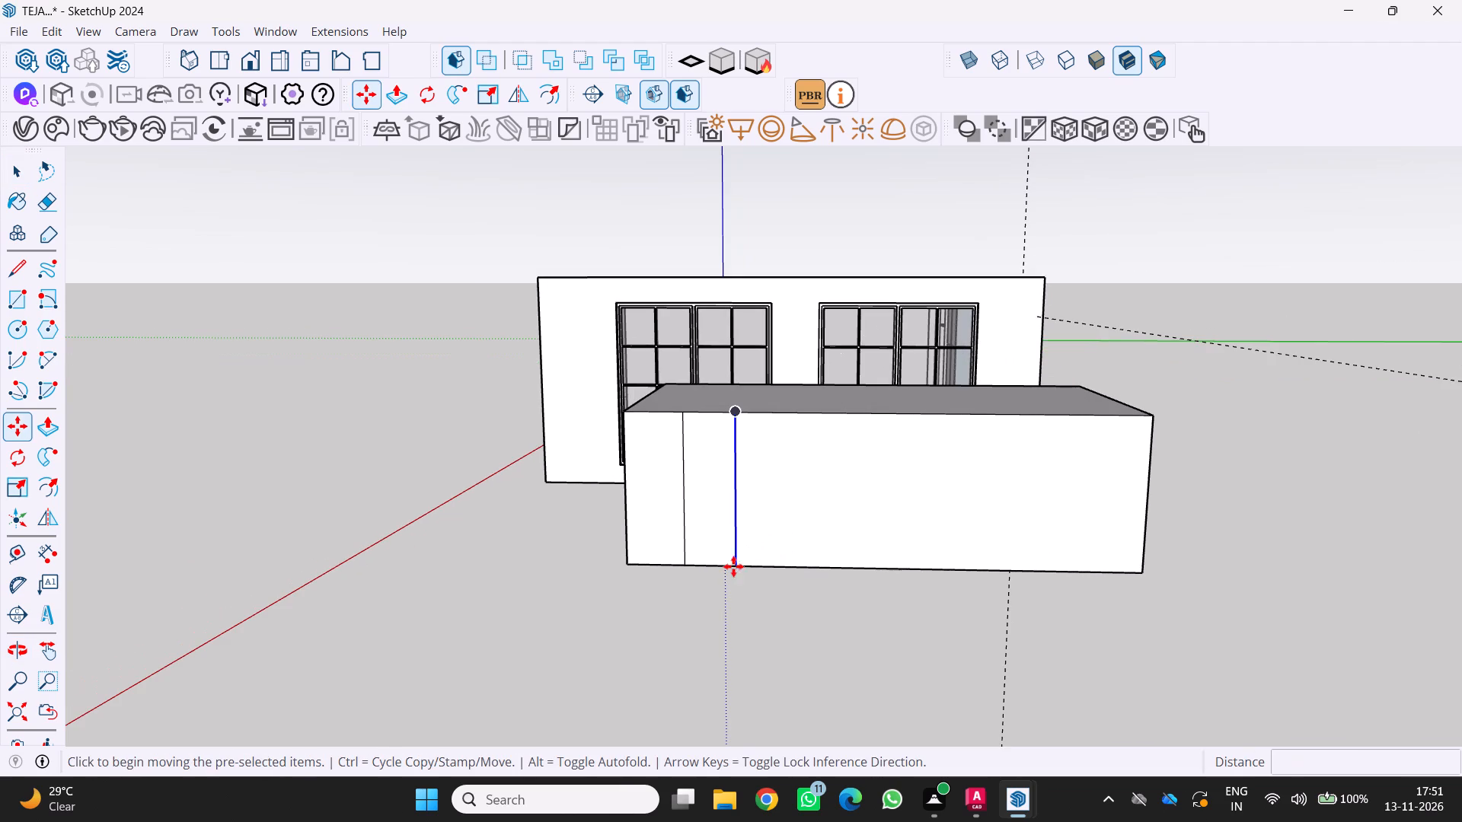
scroll(722, 592, up, 4)
click(741, 555)
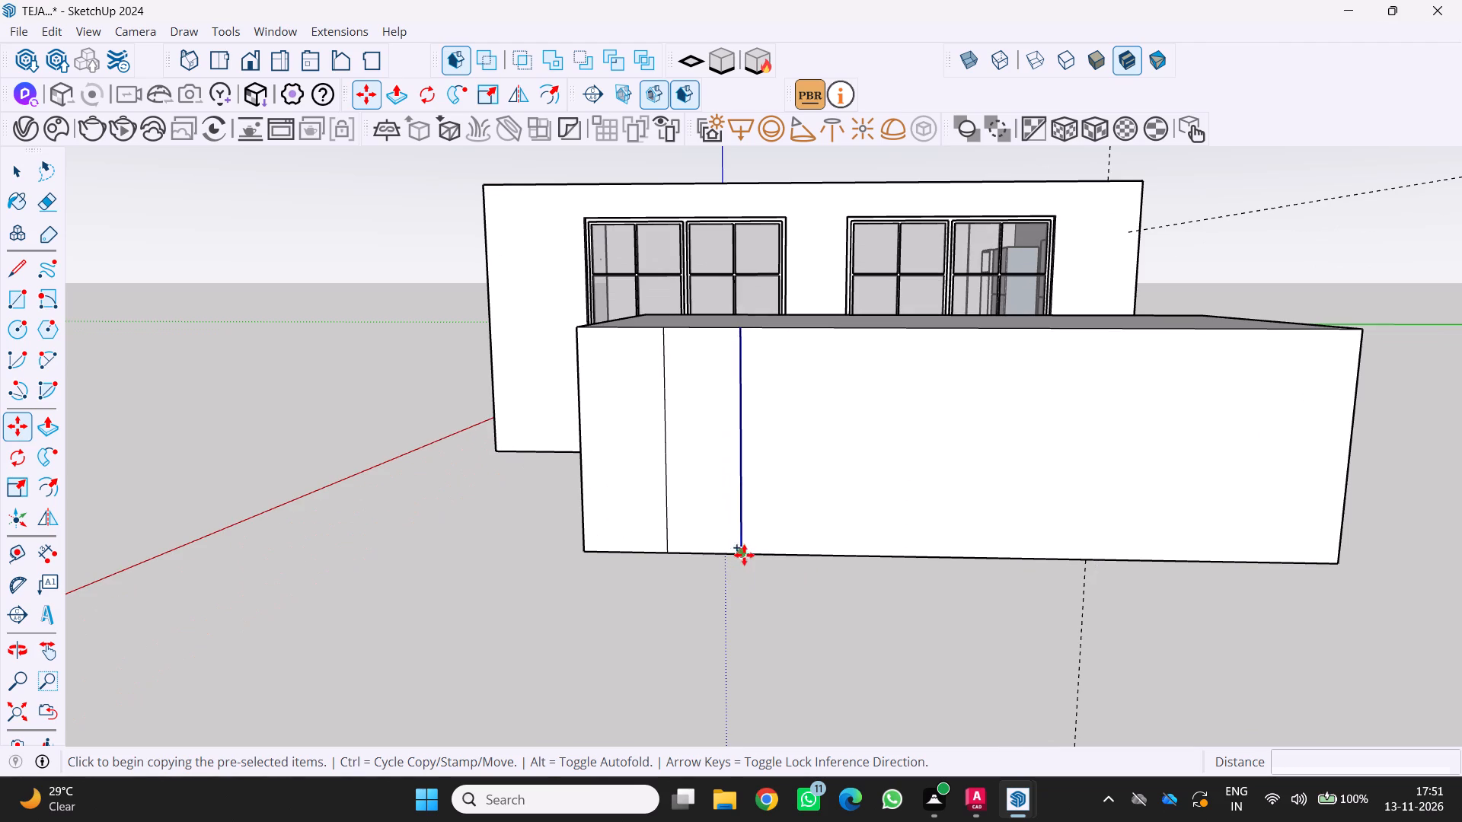
click(792, 551)
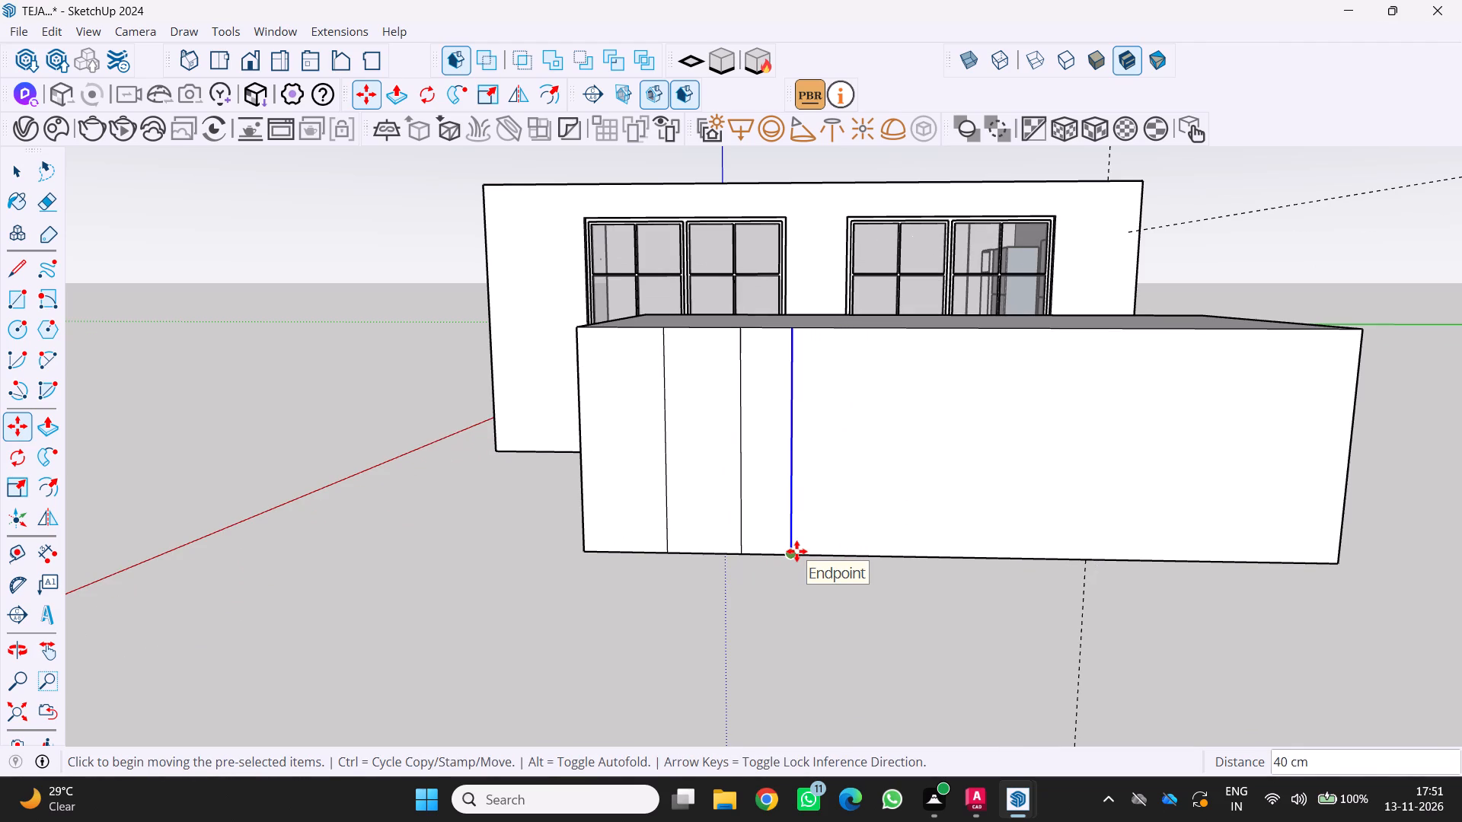
Copy the third vertical line about 66 cm farther along the box's long face, keeping its base on the bottom edge.
scroll(797, 557, down, 2)
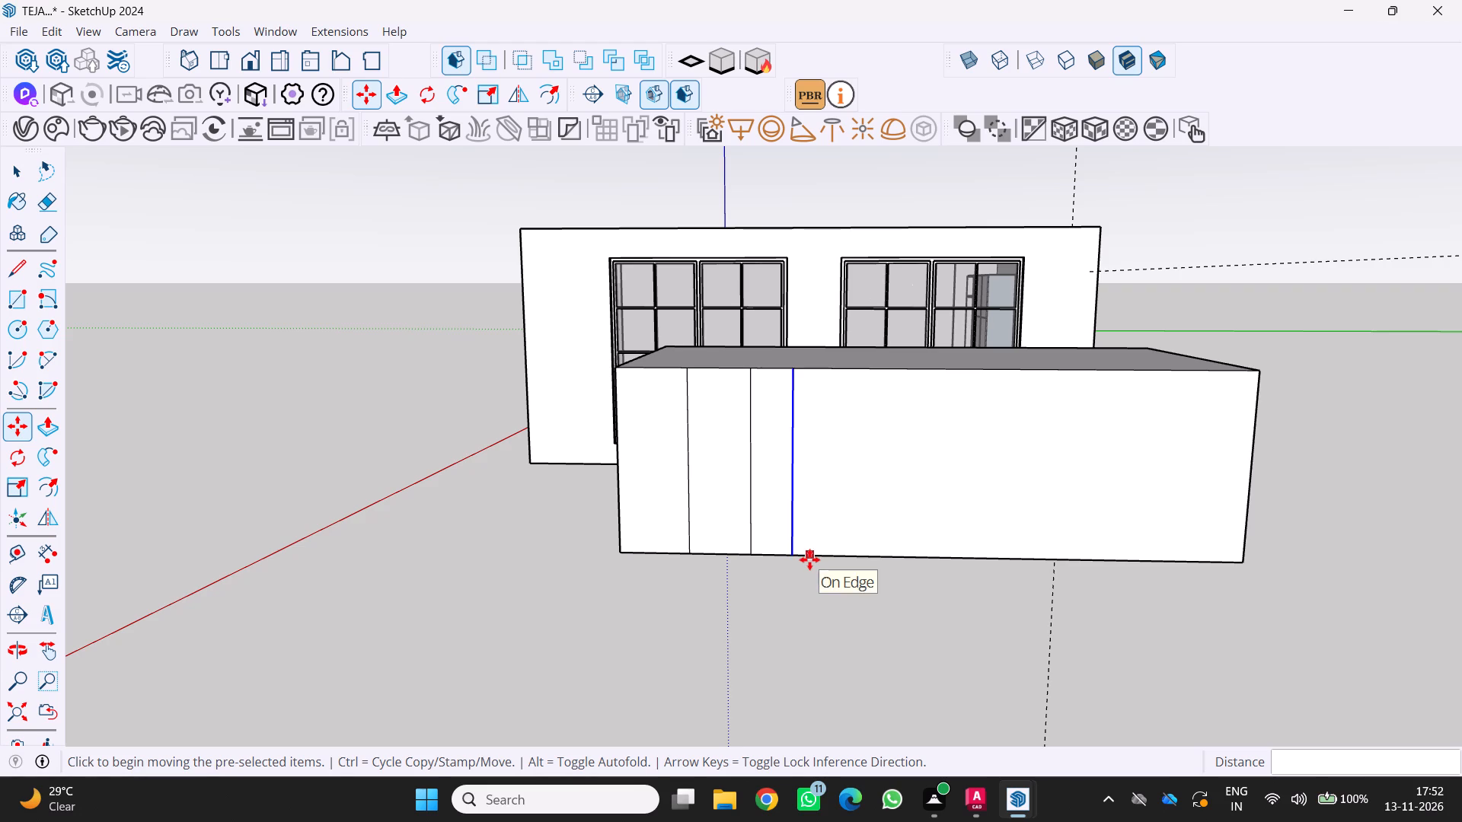
scroll(794, 591, up, 2)
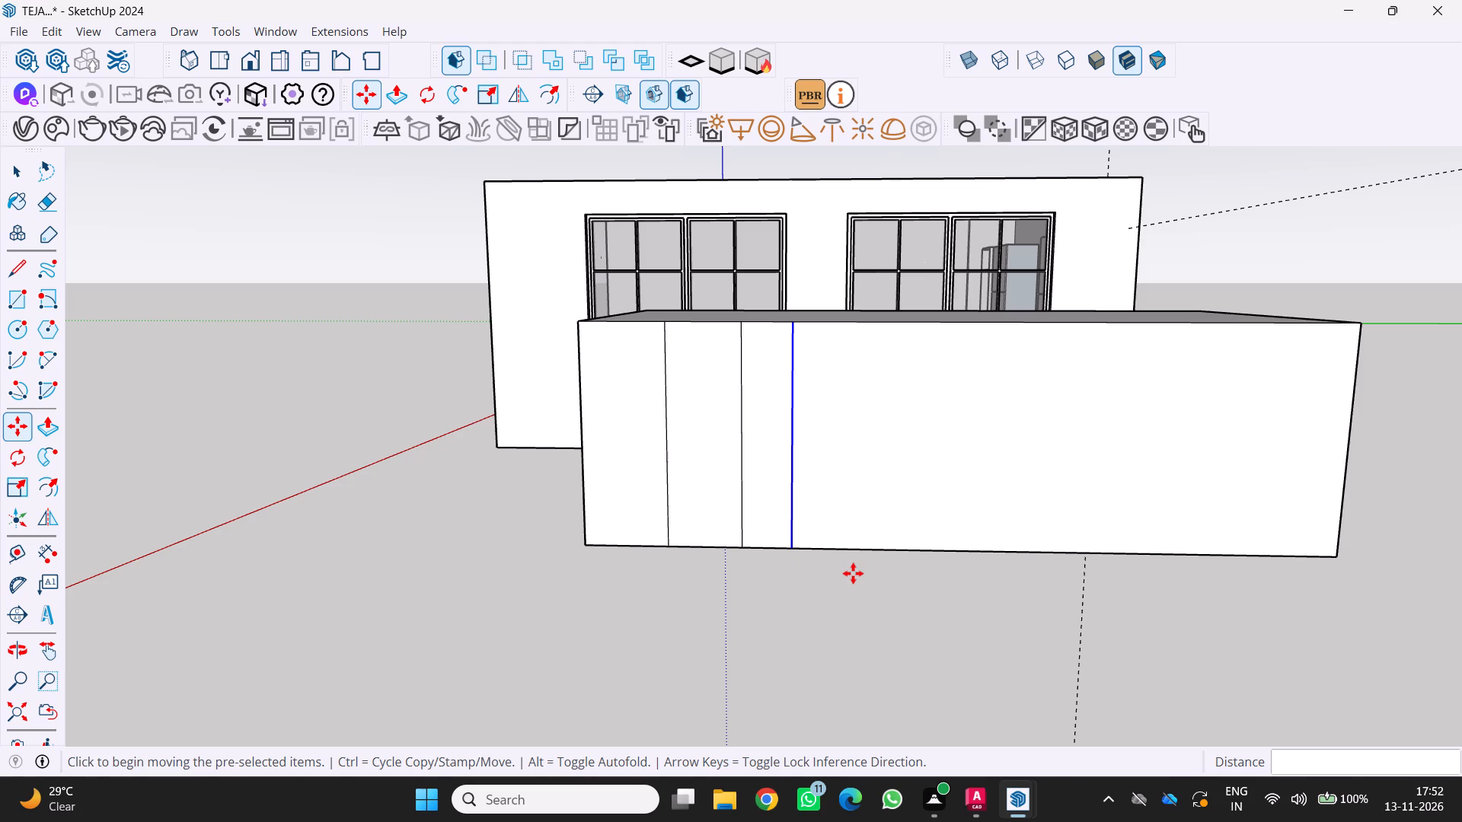
scroll(801, 557, up, 2)
key(m)
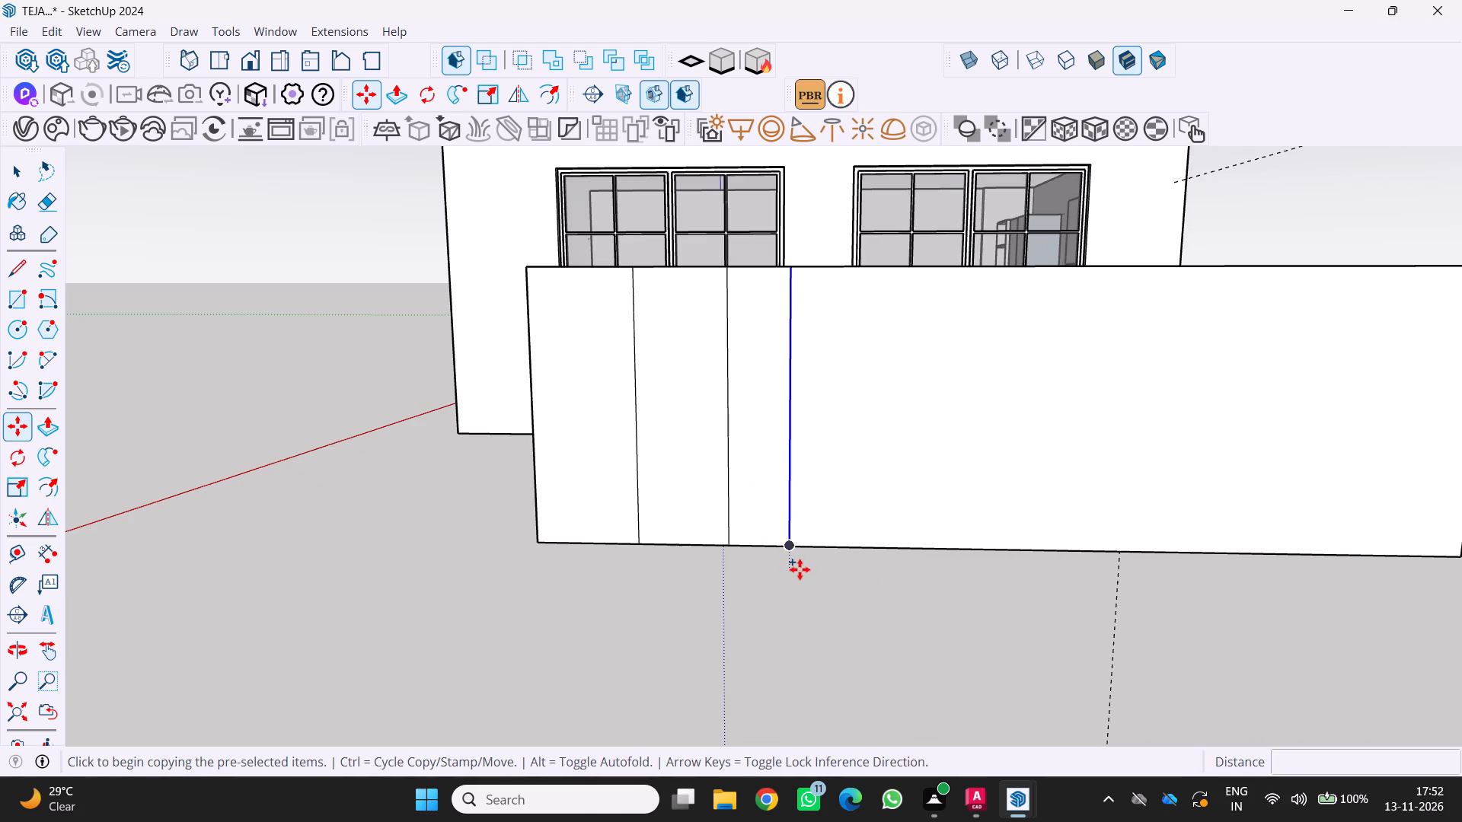
scroll(800, 569, up, 2)
drag(787, 546, 795, 546)
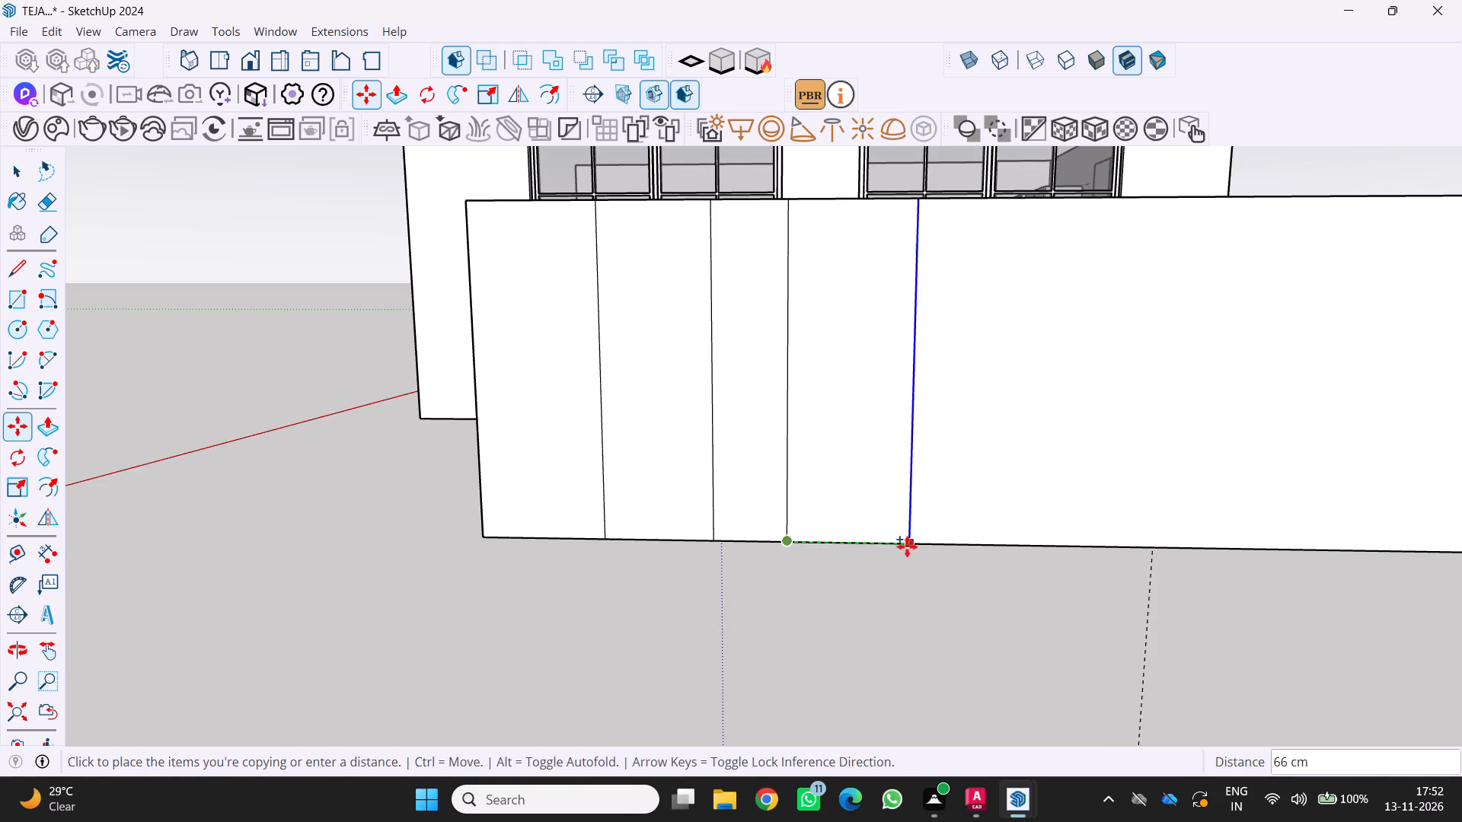
click(900, 544)
Copy the fourth vertical line 120 cm farther along the box's long face.
scroll(887, 566, down, 9)
middle_drag(876, 581, 883, 581)
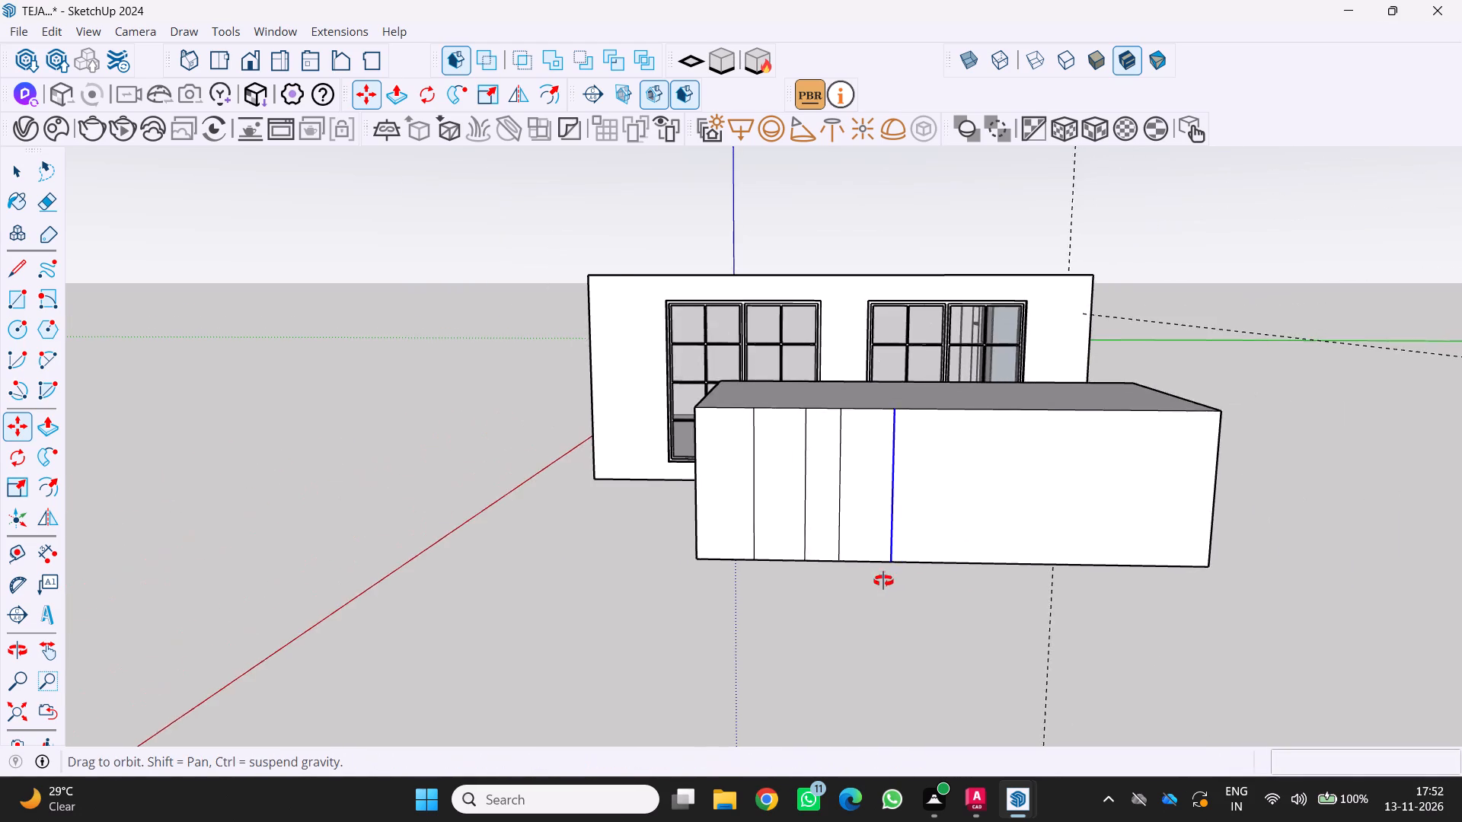
middle_drag(883, 581, 1128, 557)
middle_click(1128, 557)
middle_click(1128, 557)
middle_drag(980, 519, 1084, 703)
scroll(1084, 703, down, 4)
middle_drag(927, 701, 834, 701)
middle_click(832, 702)
scroll(694, 591, up, 3)
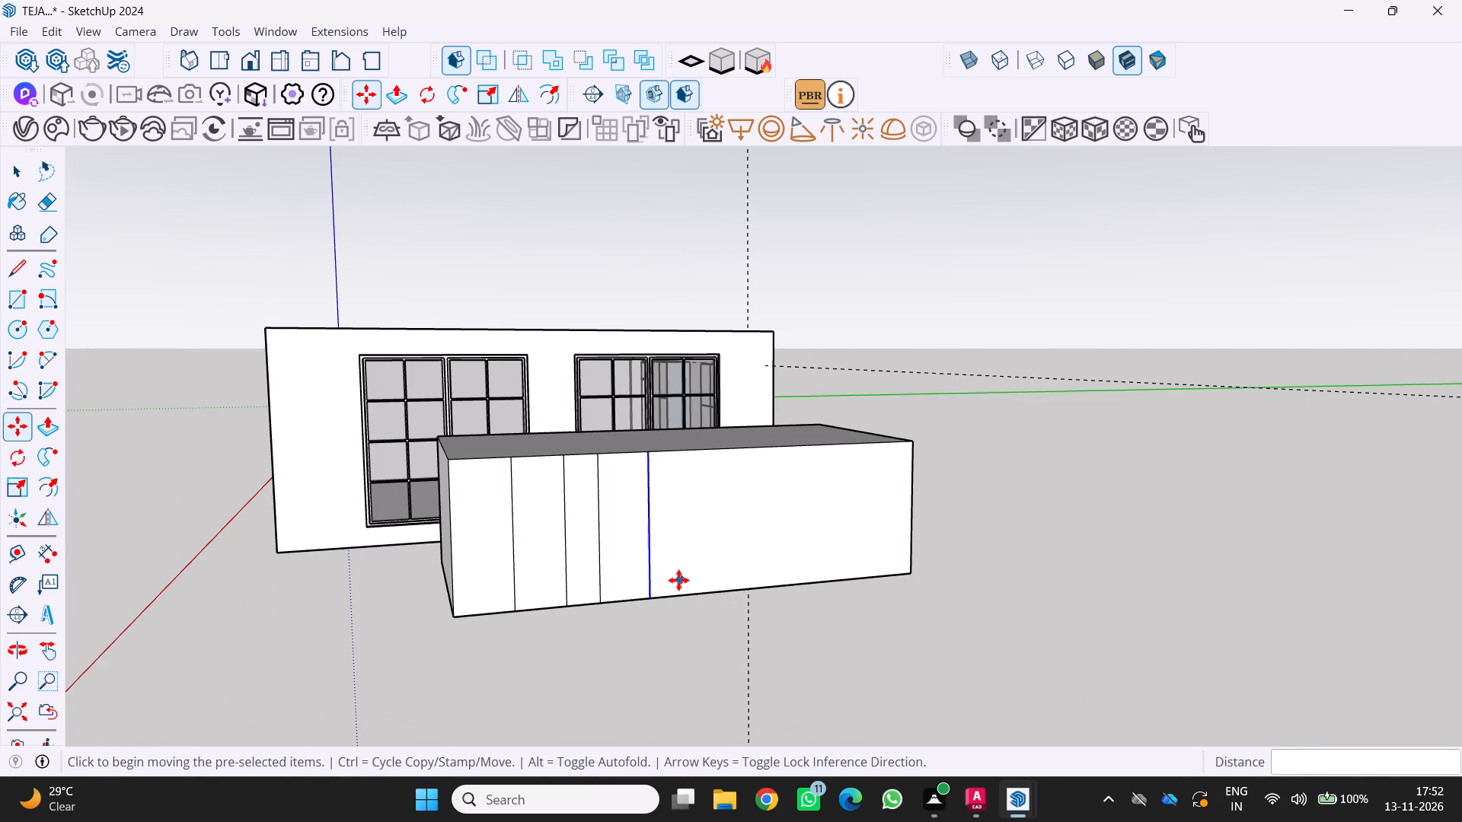
key(m)
scroll(666, 576, up, 2)
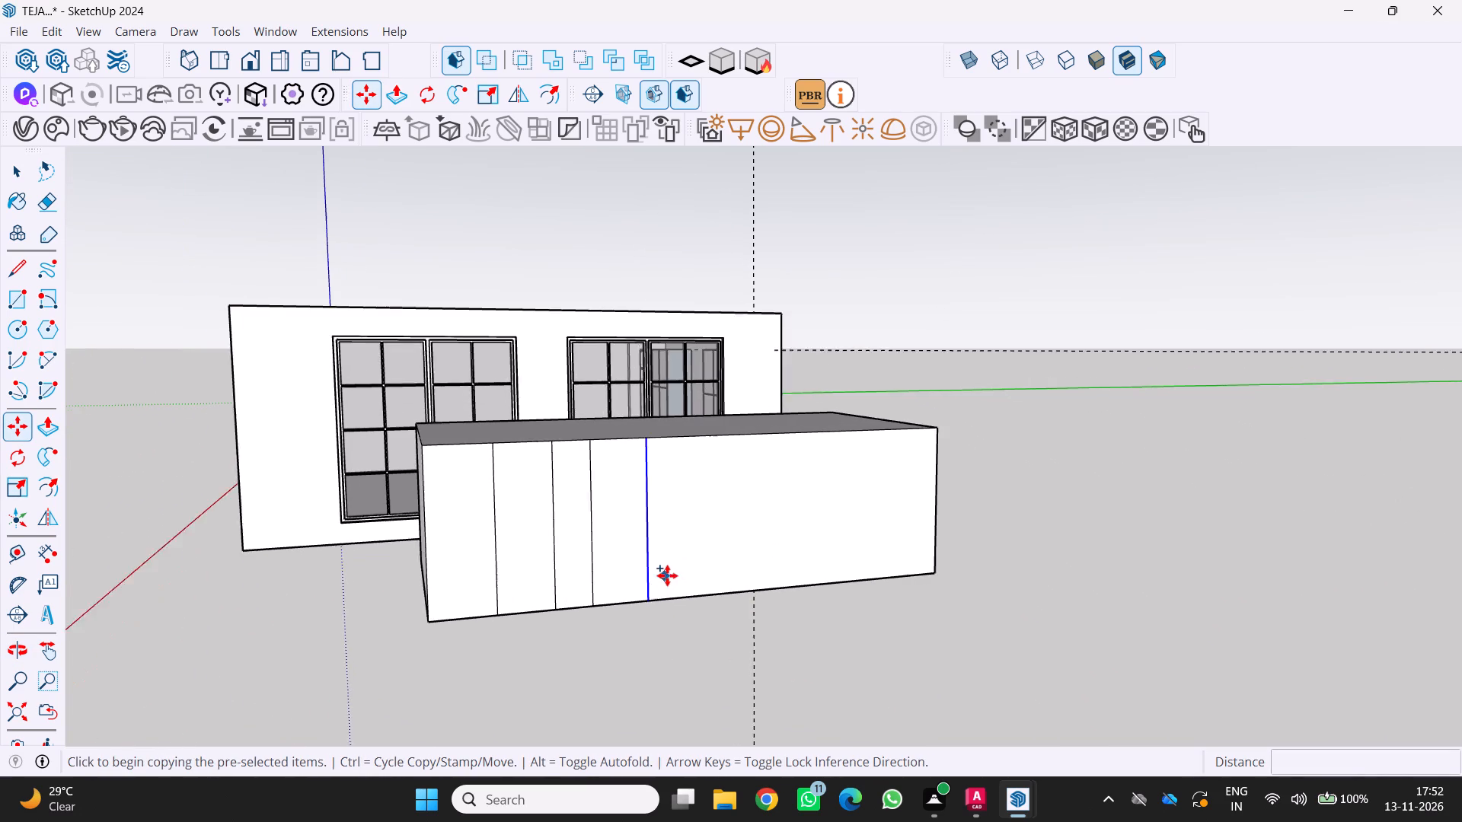
click(644, 608)
click(758, 585)
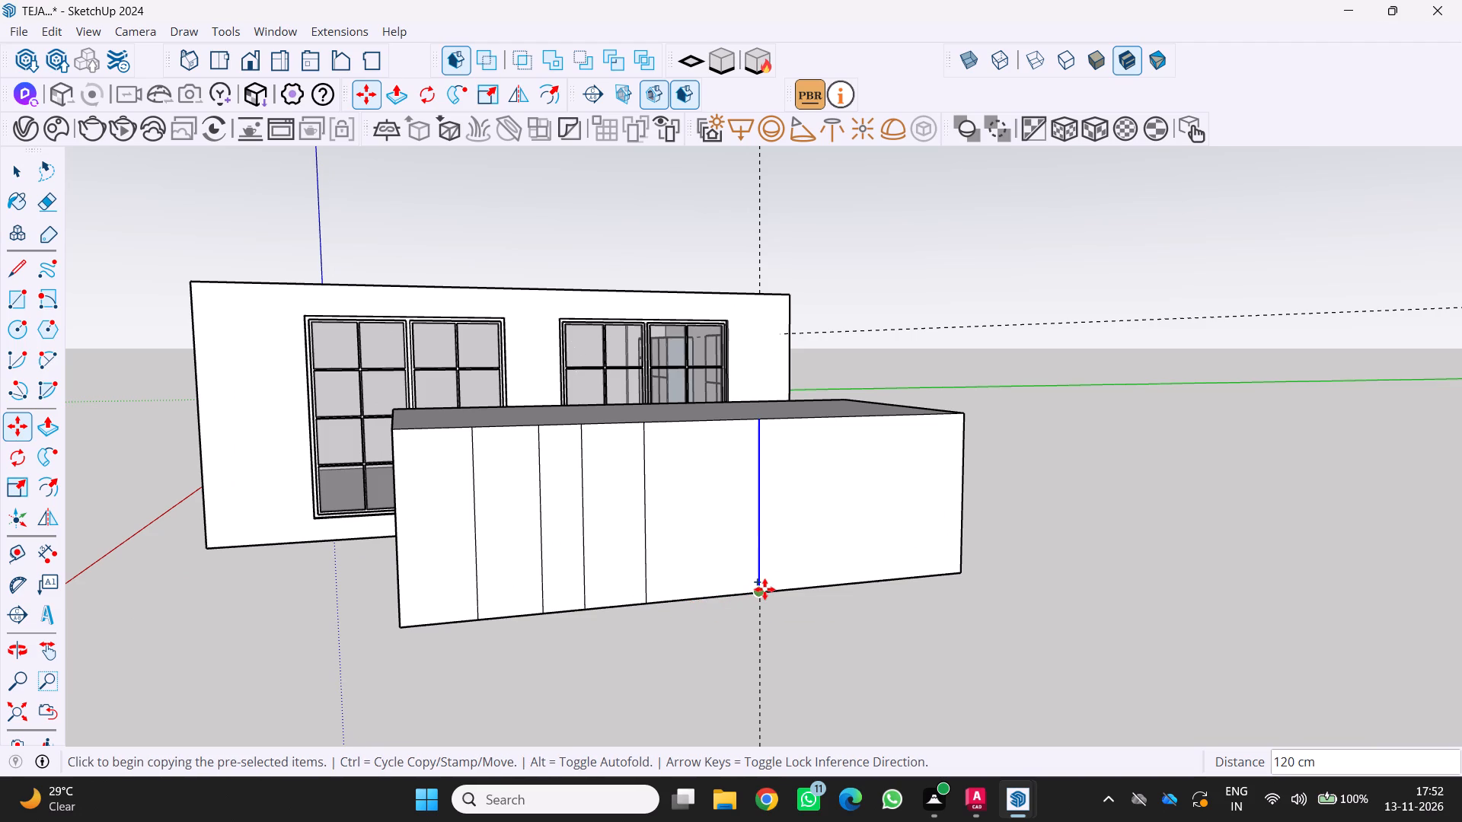
Copy the farthest vertical line 60 cm back, to the midpoint between it and the fourth line.
click(765, 589)
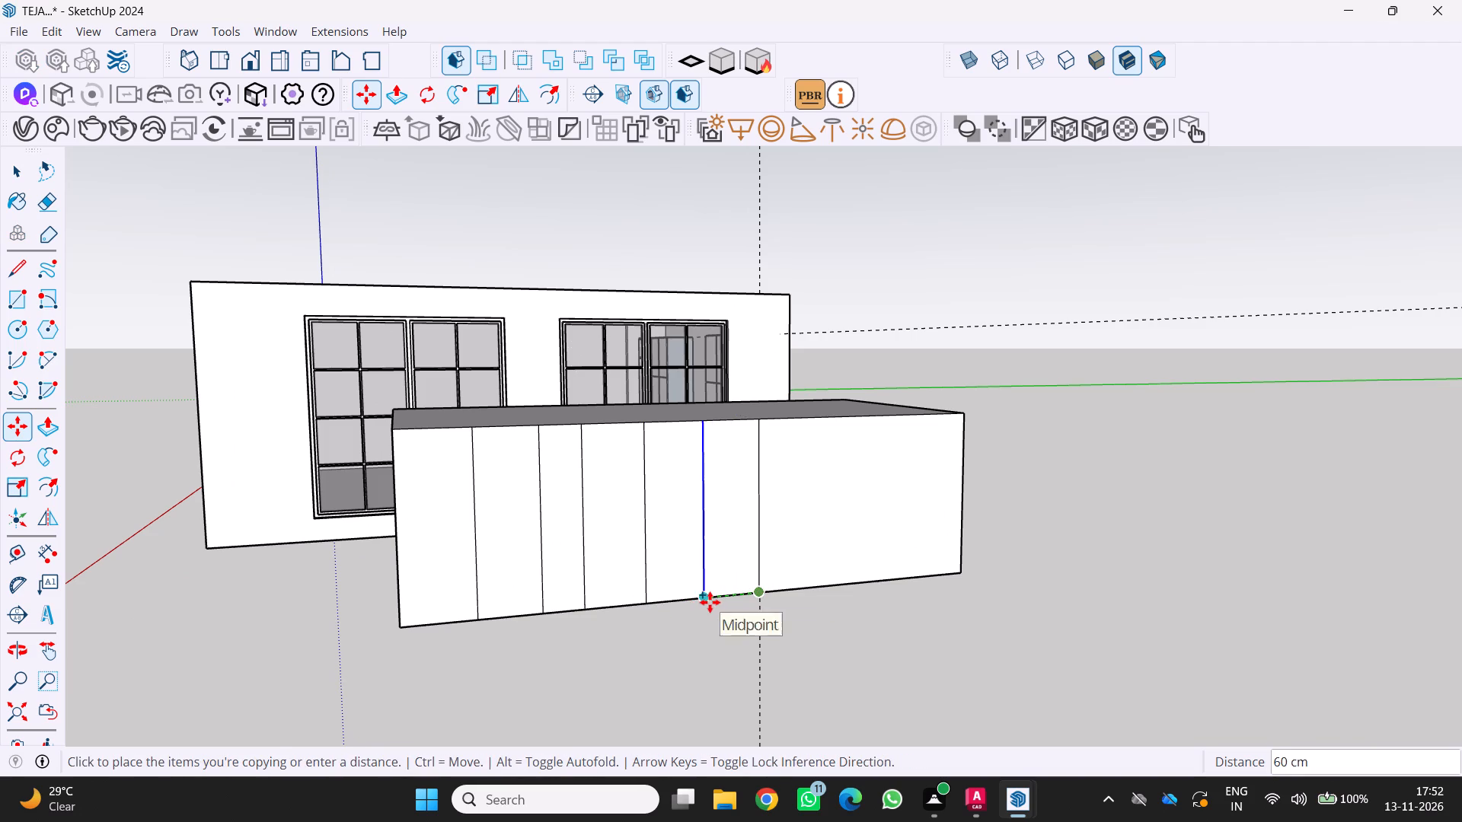
click(710, 602)
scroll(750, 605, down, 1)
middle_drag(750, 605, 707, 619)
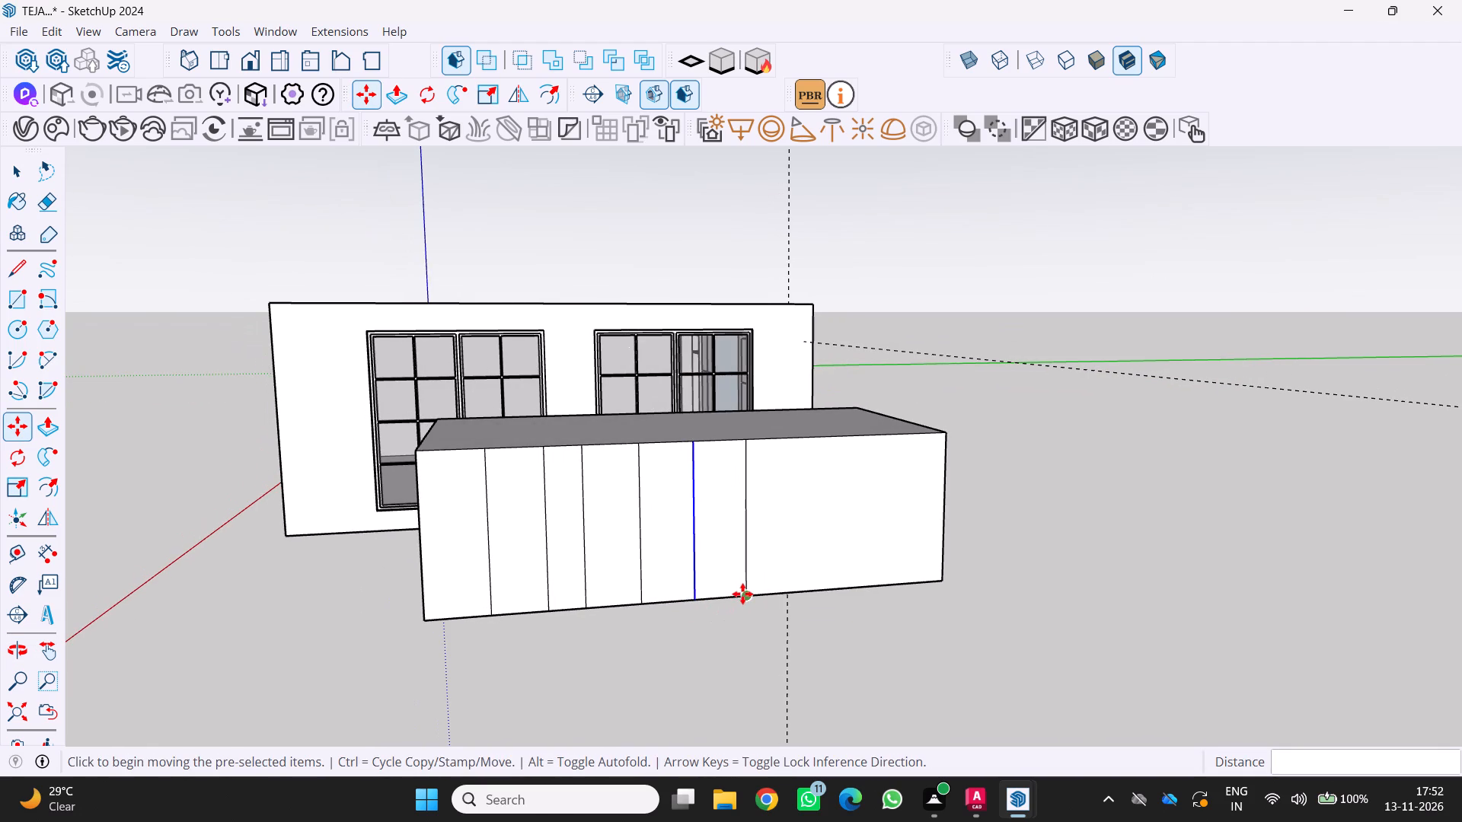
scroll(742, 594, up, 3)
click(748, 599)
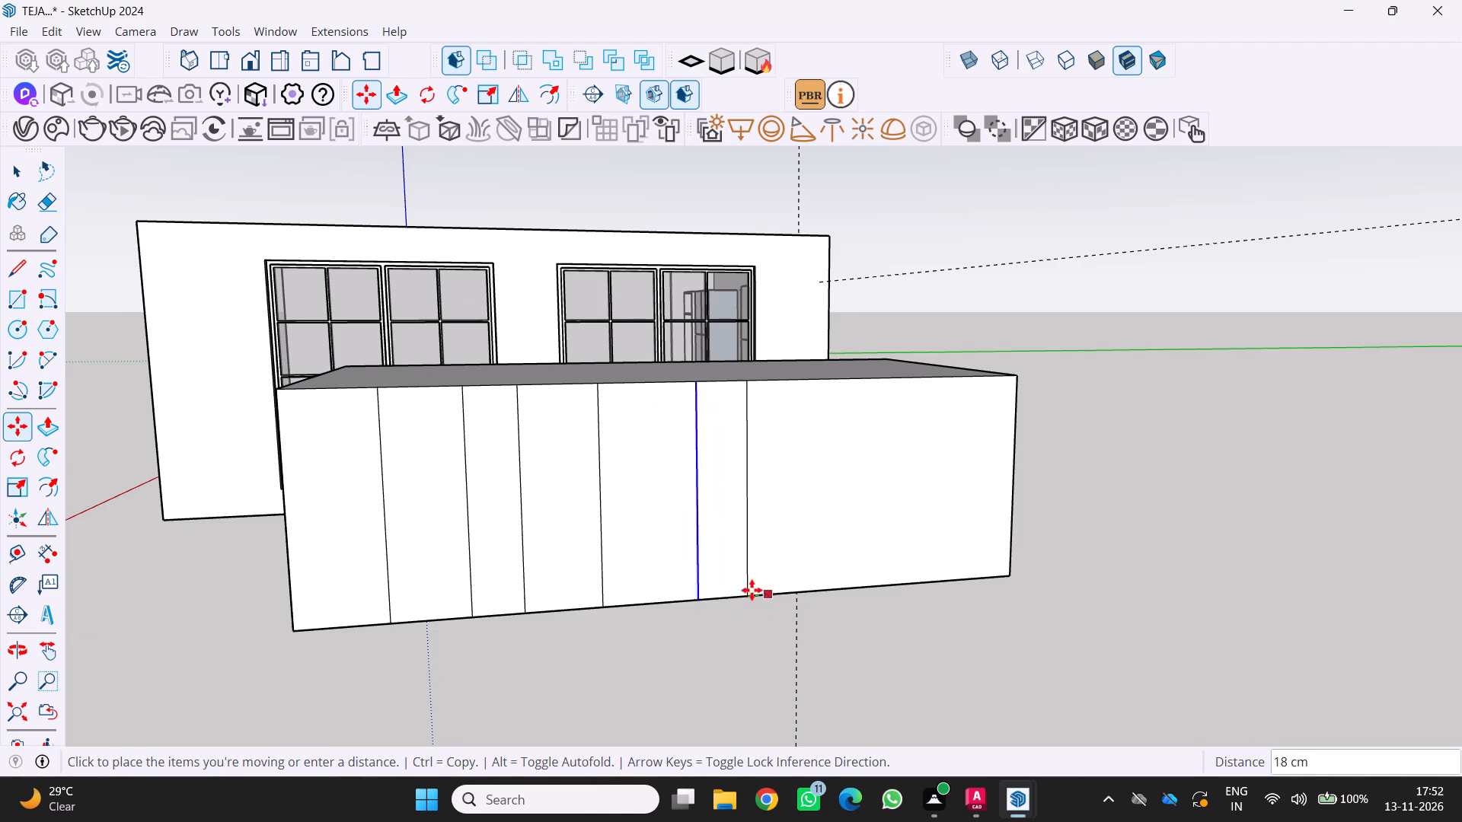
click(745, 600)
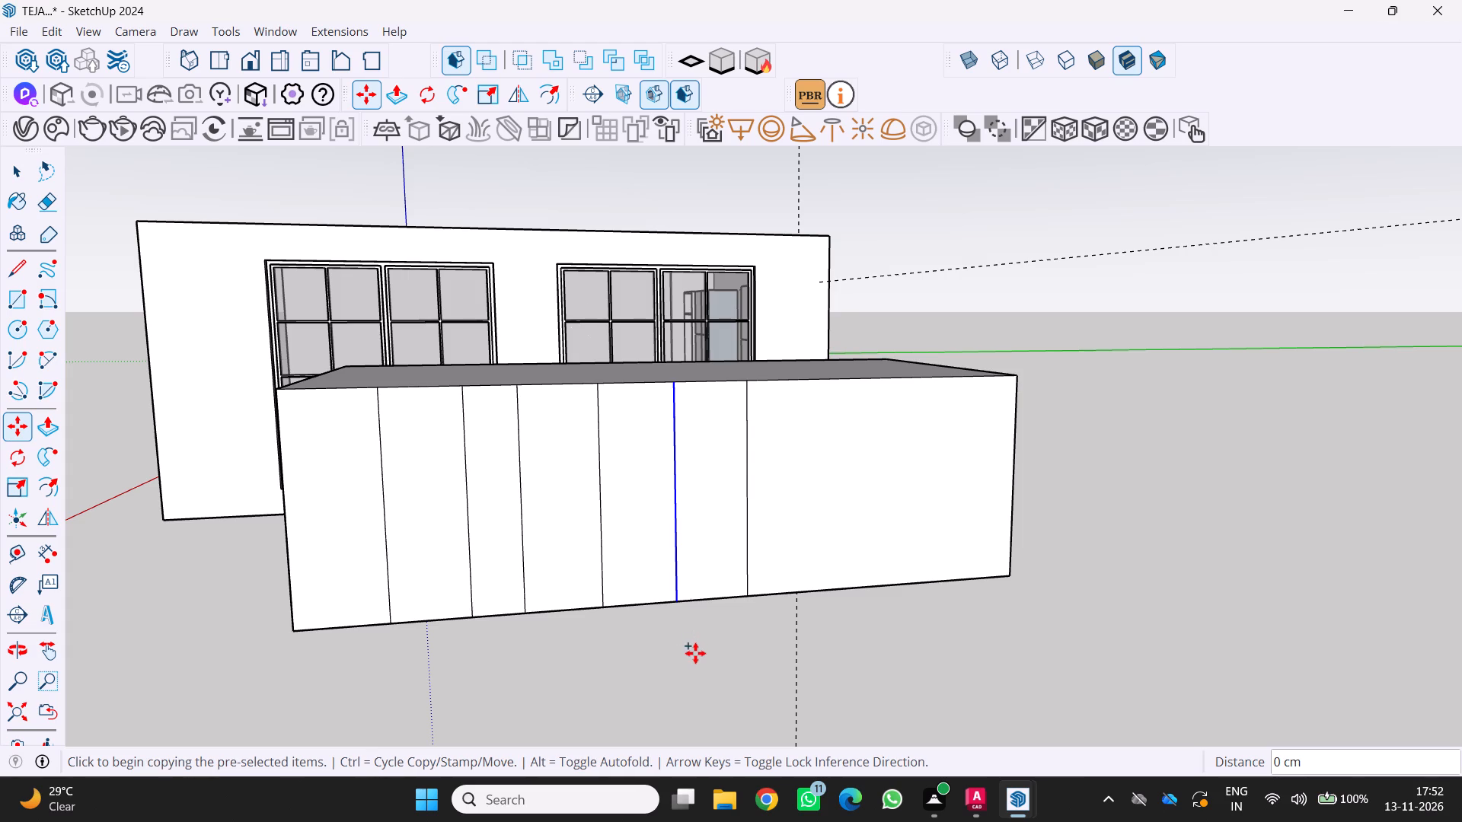
Copy the midpoint divider line about 135 cm along the face, past the farthest vertical line.
click(675, 593)
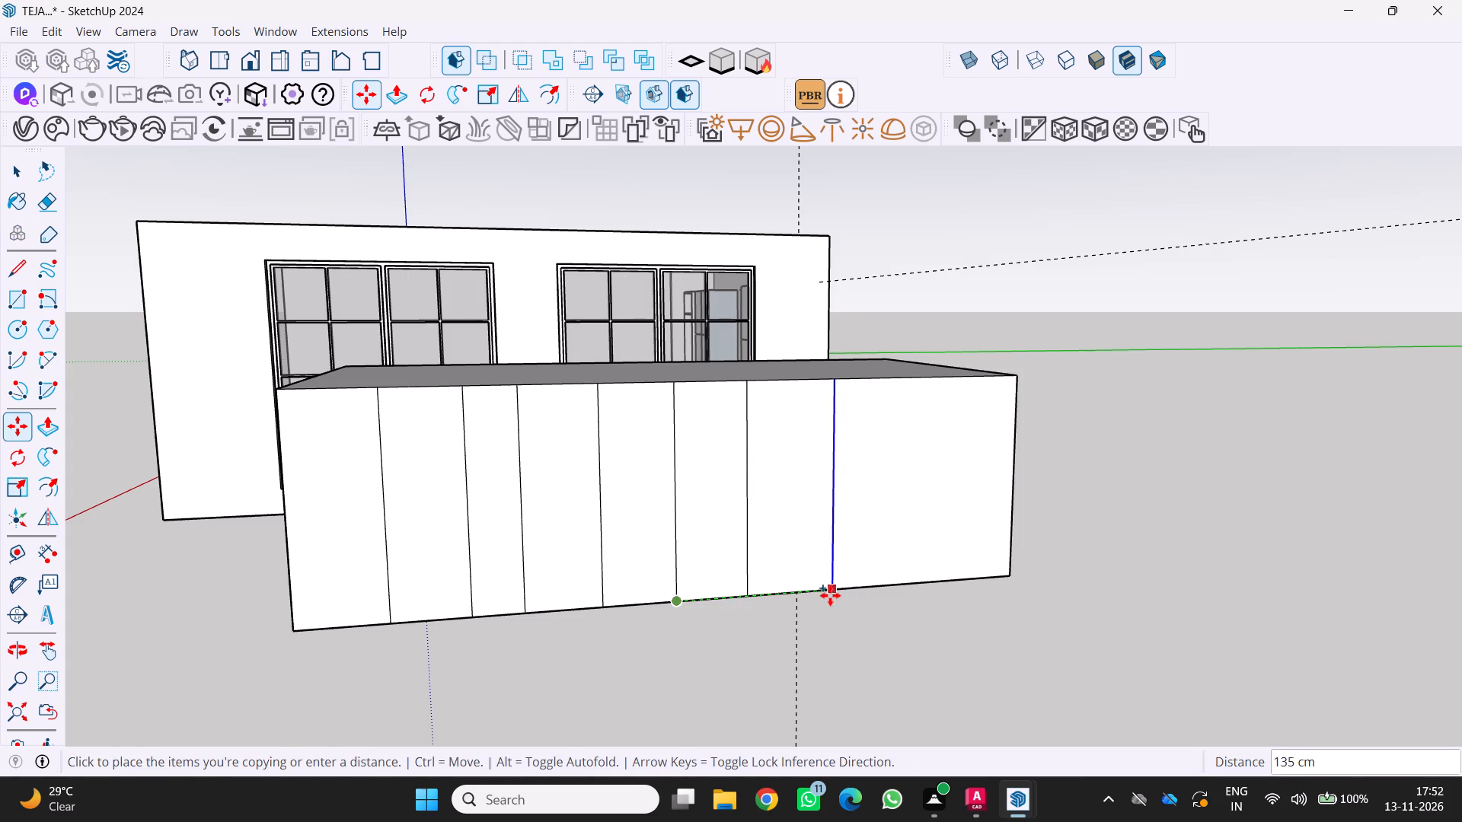
click(830, 595)
Copy the farthest vertical line about 86 cm onward toward the far end of the face and clear the selection.
scroll(854, 607, up, 1)
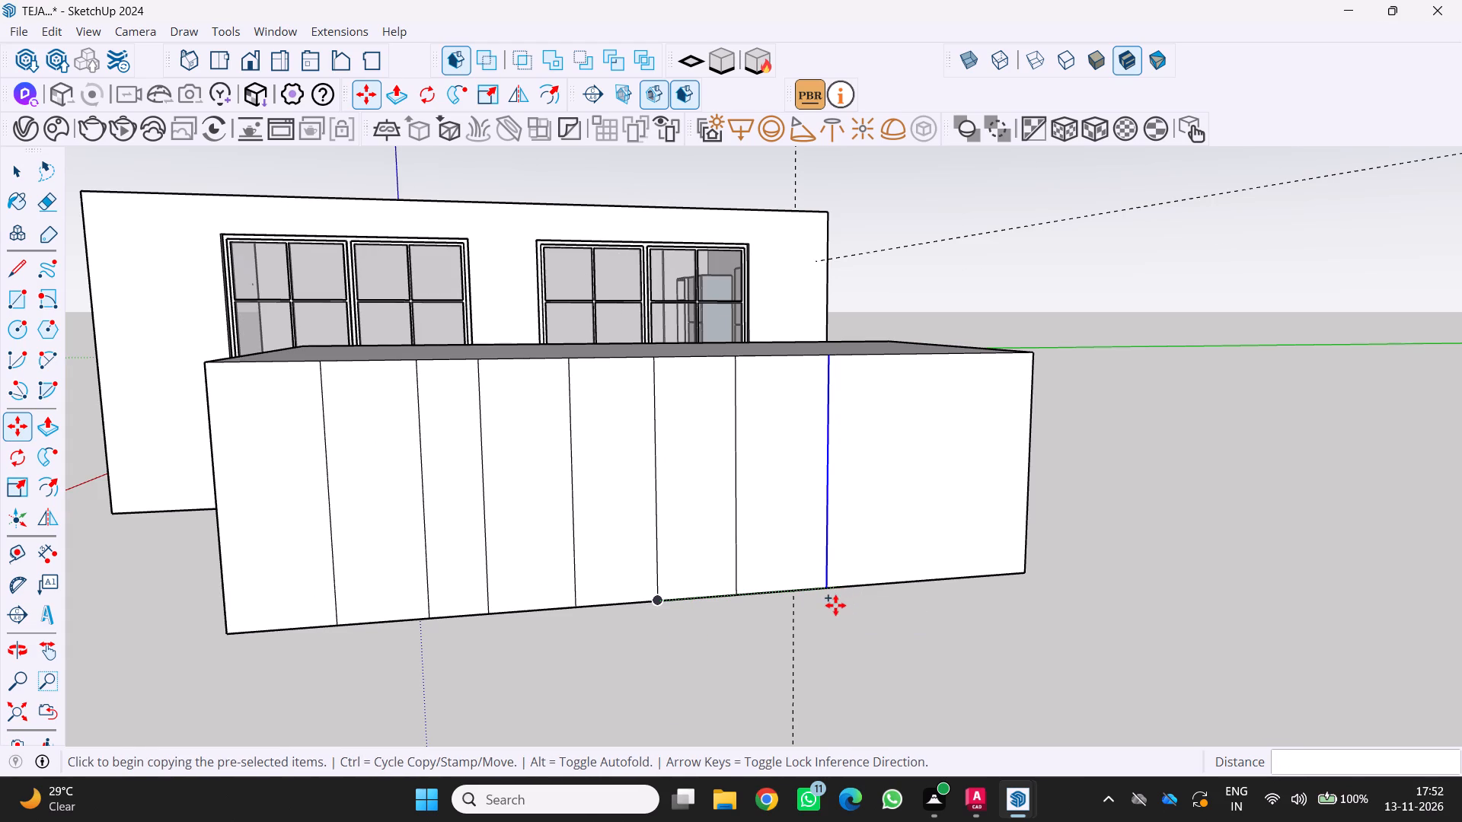
click(827, 592)
click(926, 584)
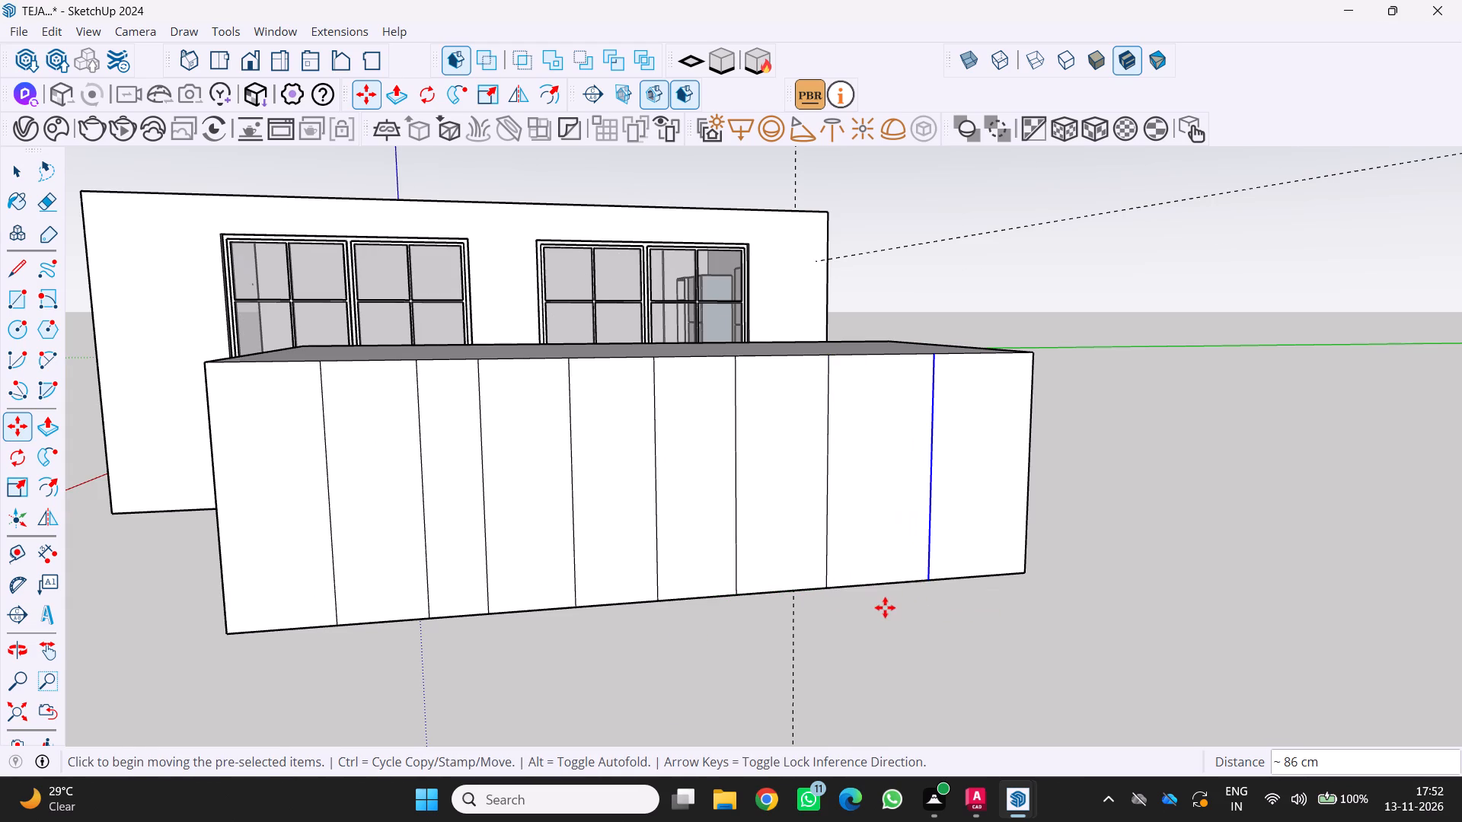
scroll(883, 607, down, 4)
key(space)
click(710, 646)
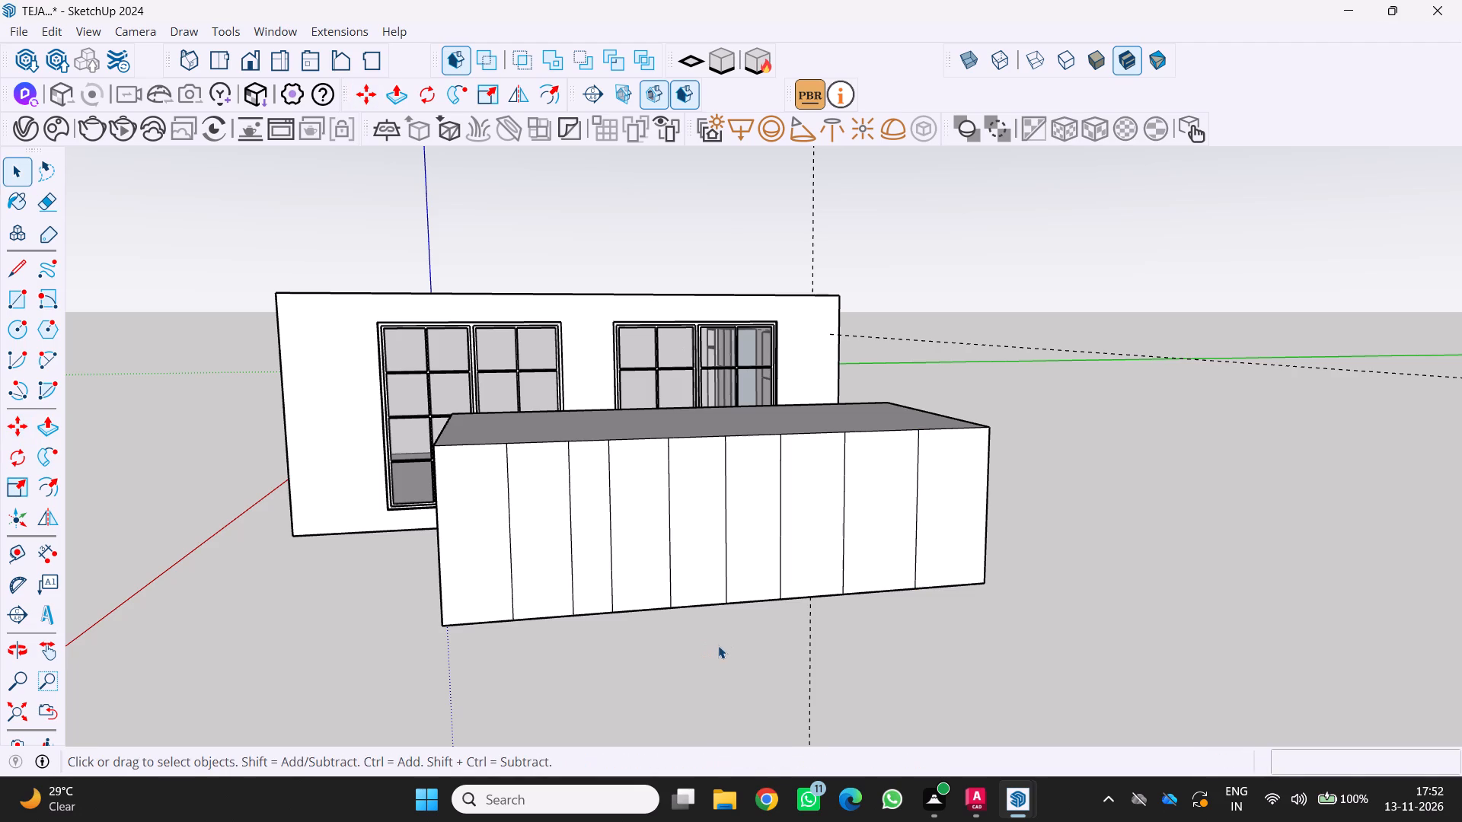
Examine the room interior and the cabinets along the back wall from several angles, near and far.
middle_drag(719, 645, 1096, 628)
middle_click(1109, 628)
scroll(1119, 628, down, 9)
middle_drag(876, 662, 978, 655)
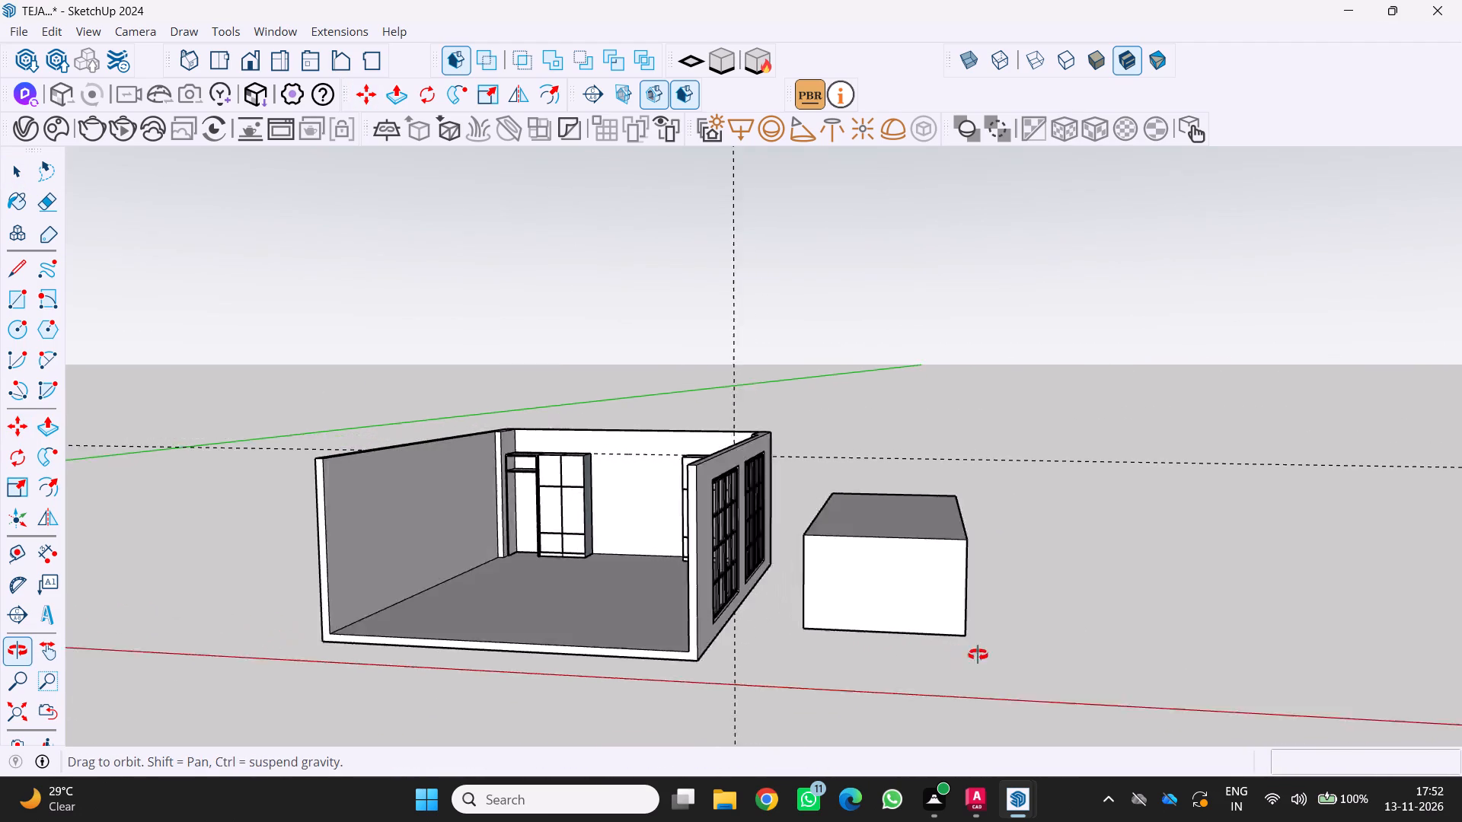
middle_drag(978, 655, 1029, 638)
middle_drag(893, 591, 890, 623)
scroll(369, 566, up, 1)
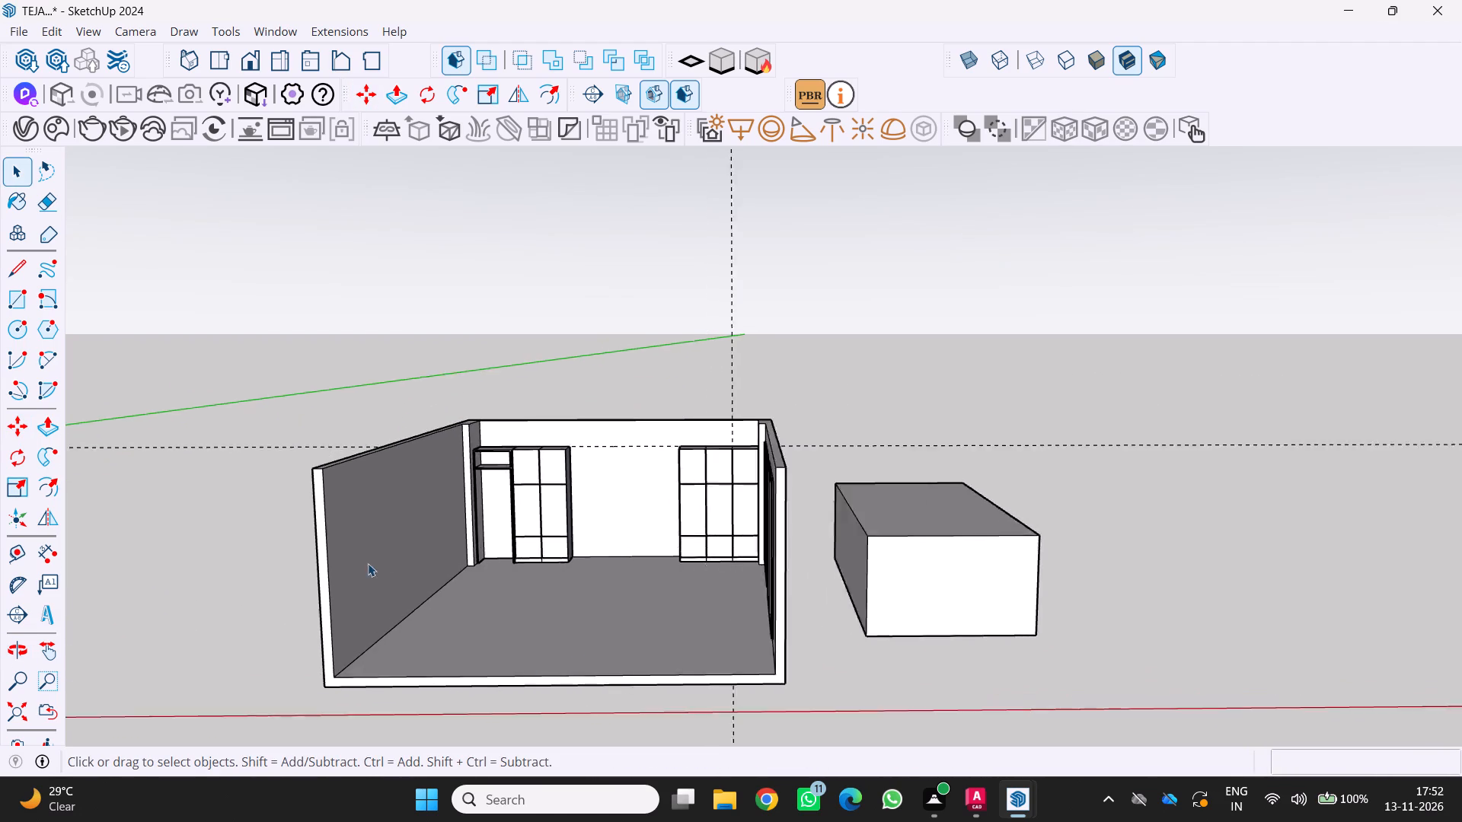
scroll(368, 563, up, 11)
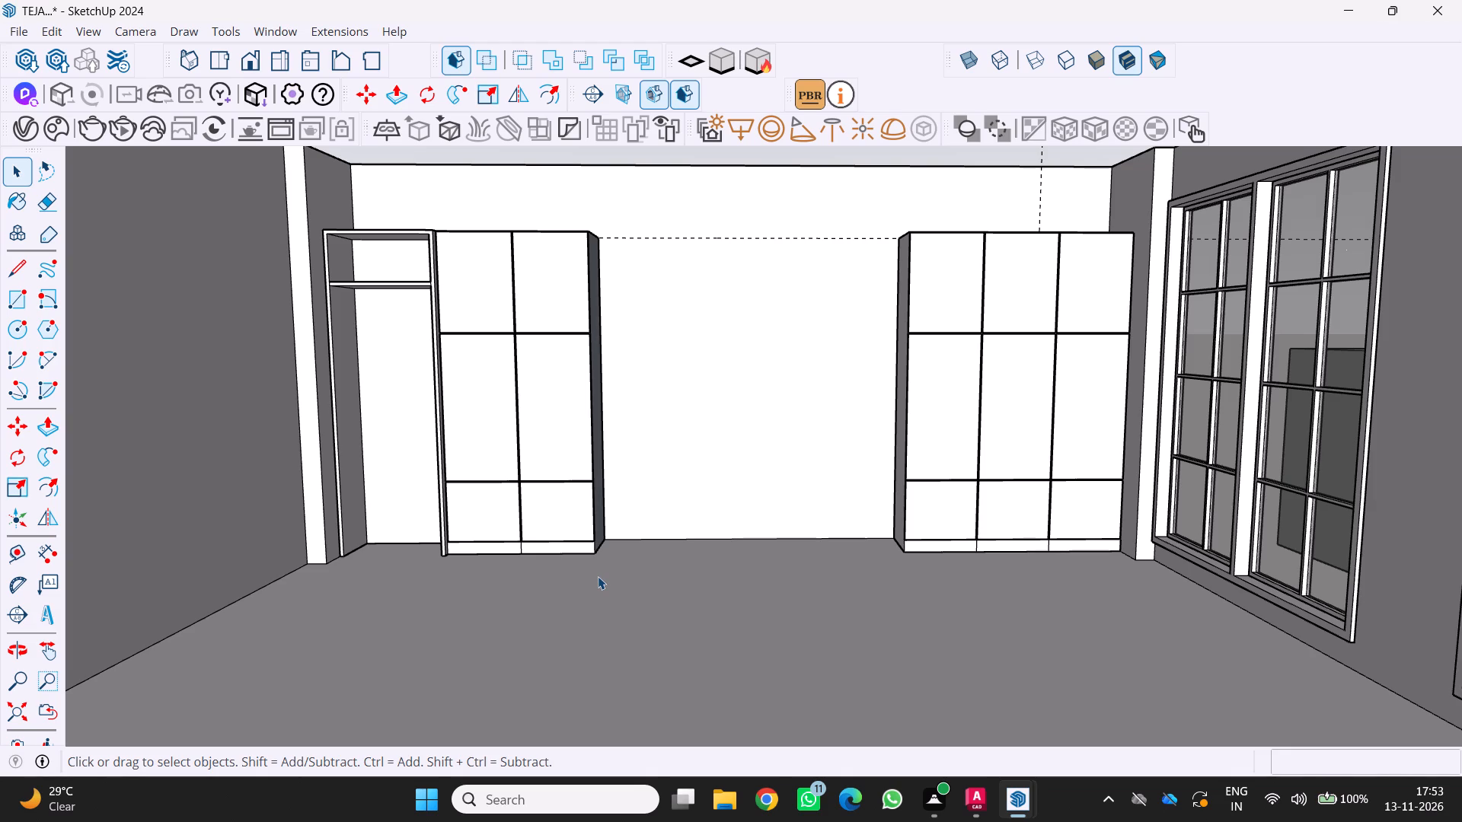
scroll(697, 575, down, 2)
middle_drag(721, 577, 623, 648)
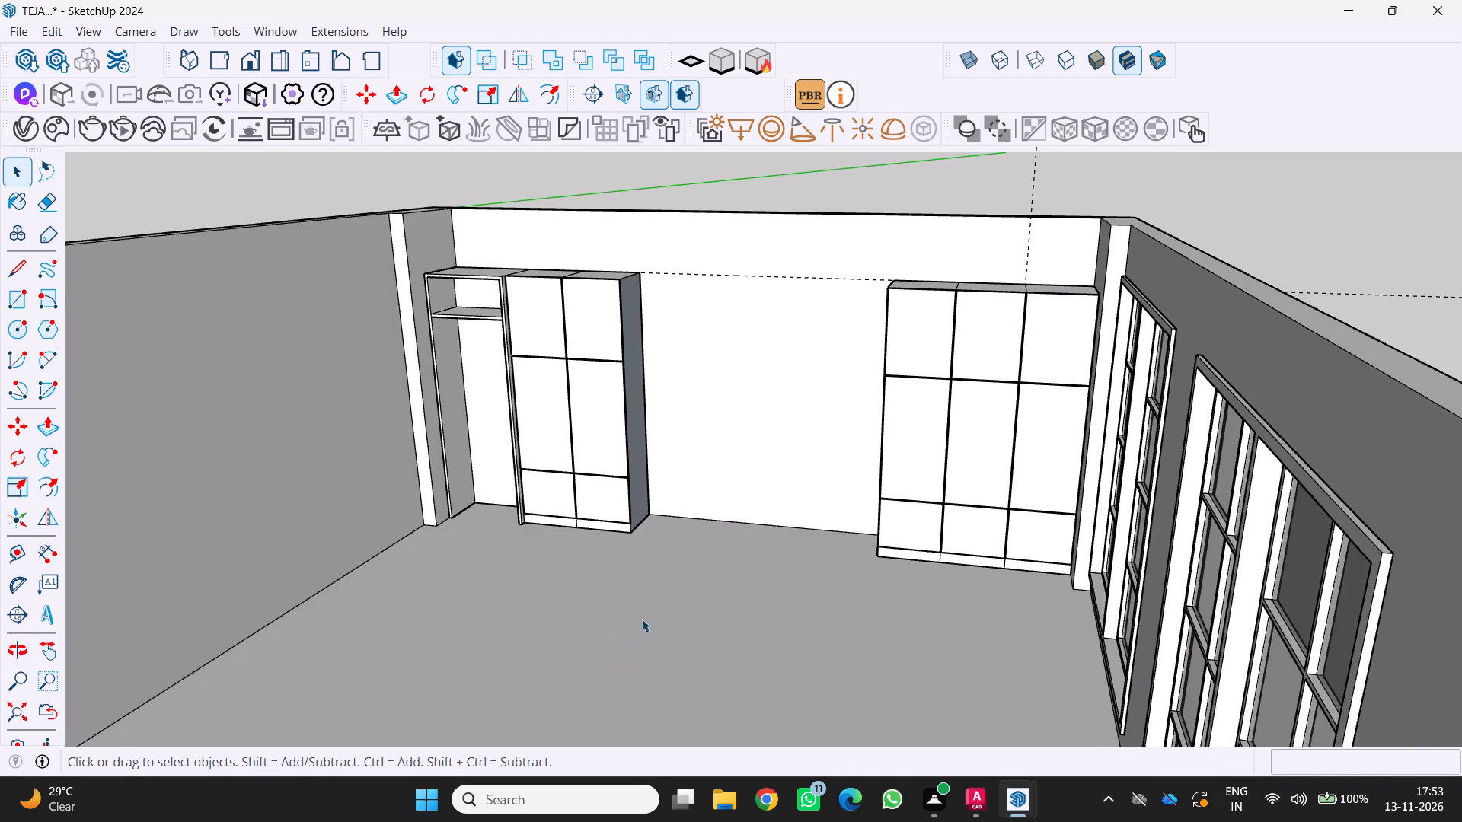
scroll(644, 618, down, 1)
middle_drag(659, 617, 865, 572)
scroll(716, 581, down, 3)
middle_drag(741, 581, 697, 610)
scroll(696, 594, down, 2)
middle_drag(696, 594, 686, 547)
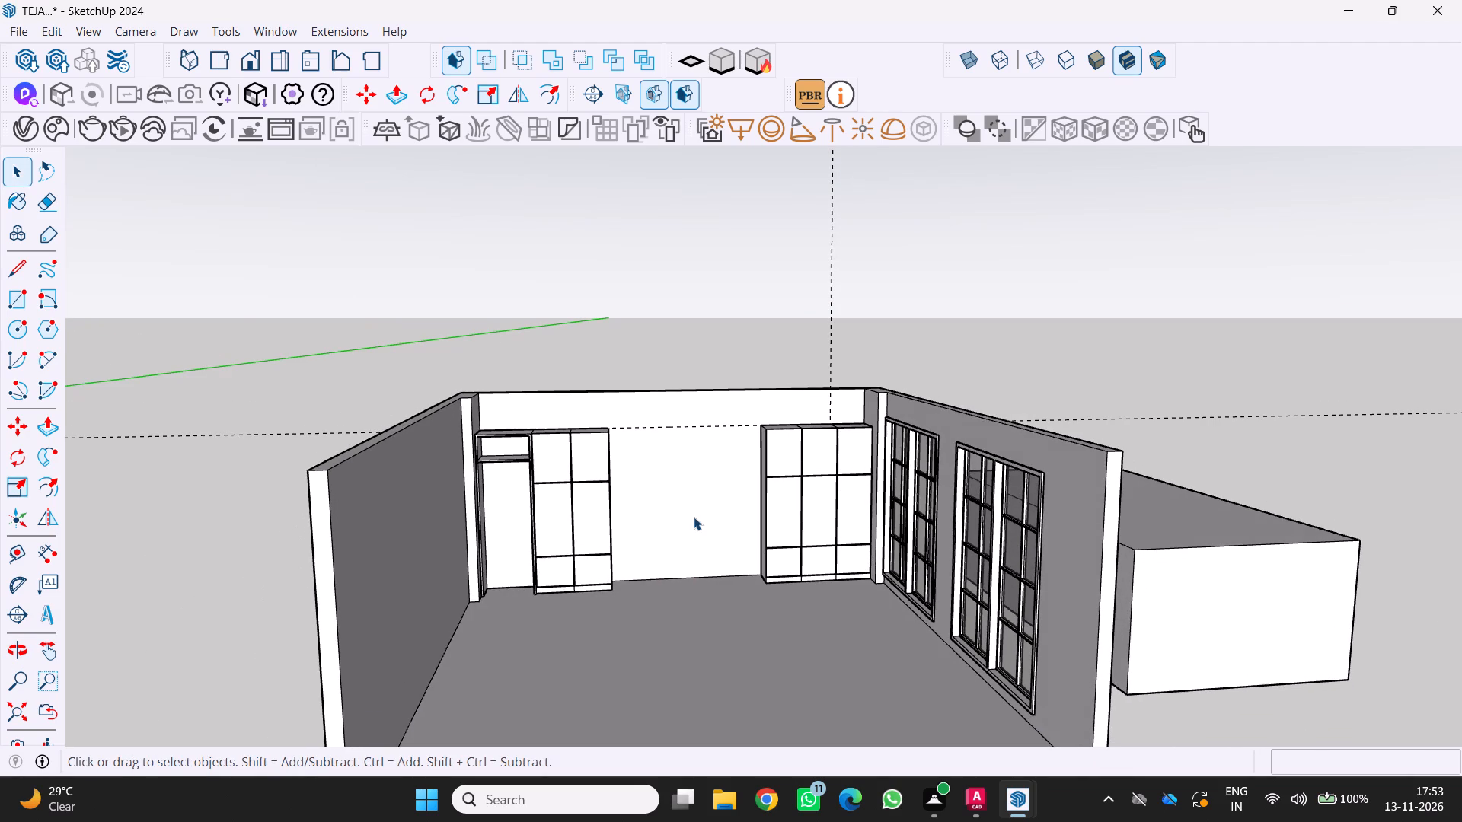
scroll(731, 518, down, 2)
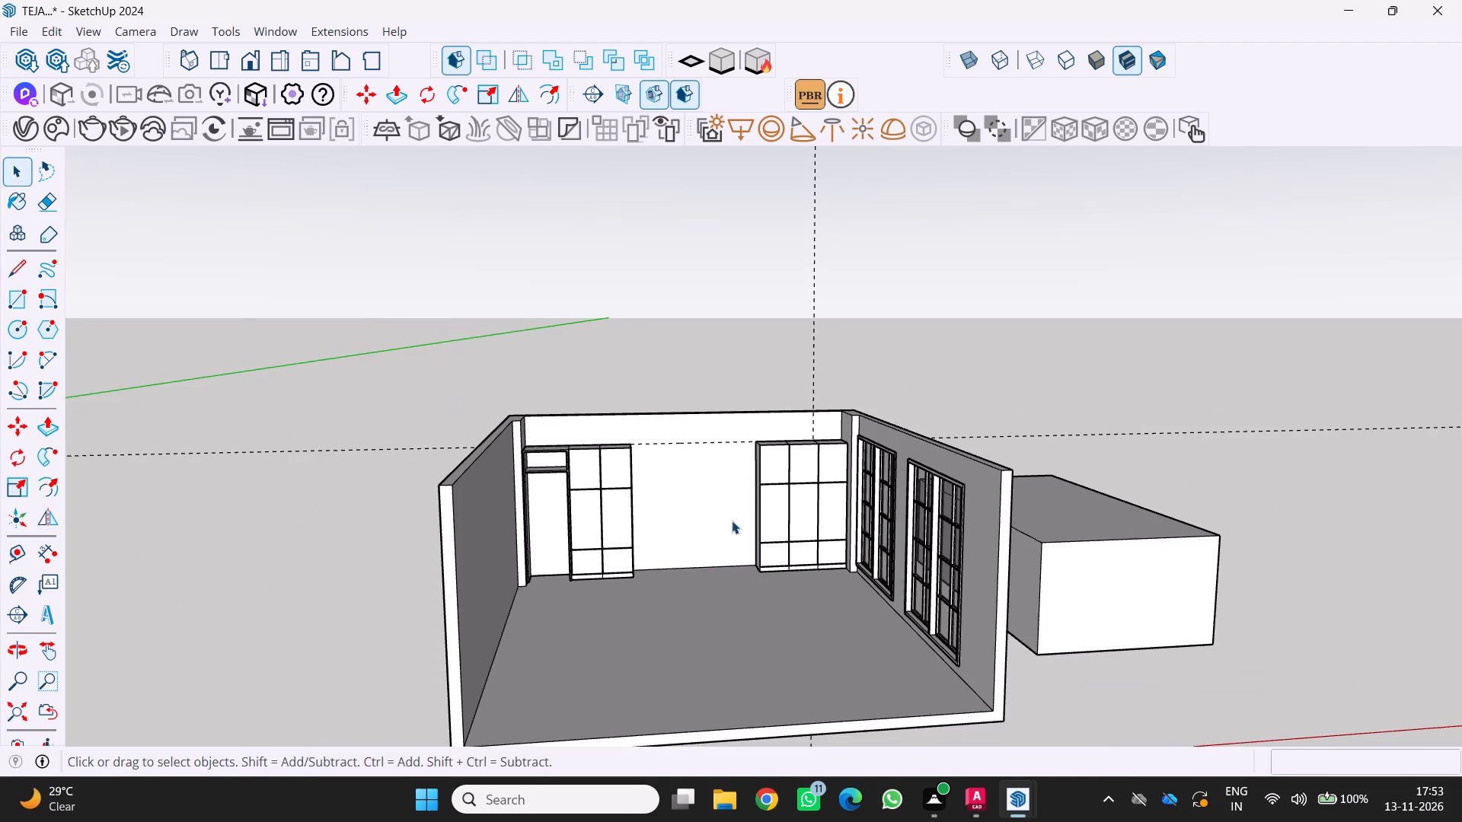
middle_drag(725, 530, 672, 580)
scroll(605, 576, up, 13)
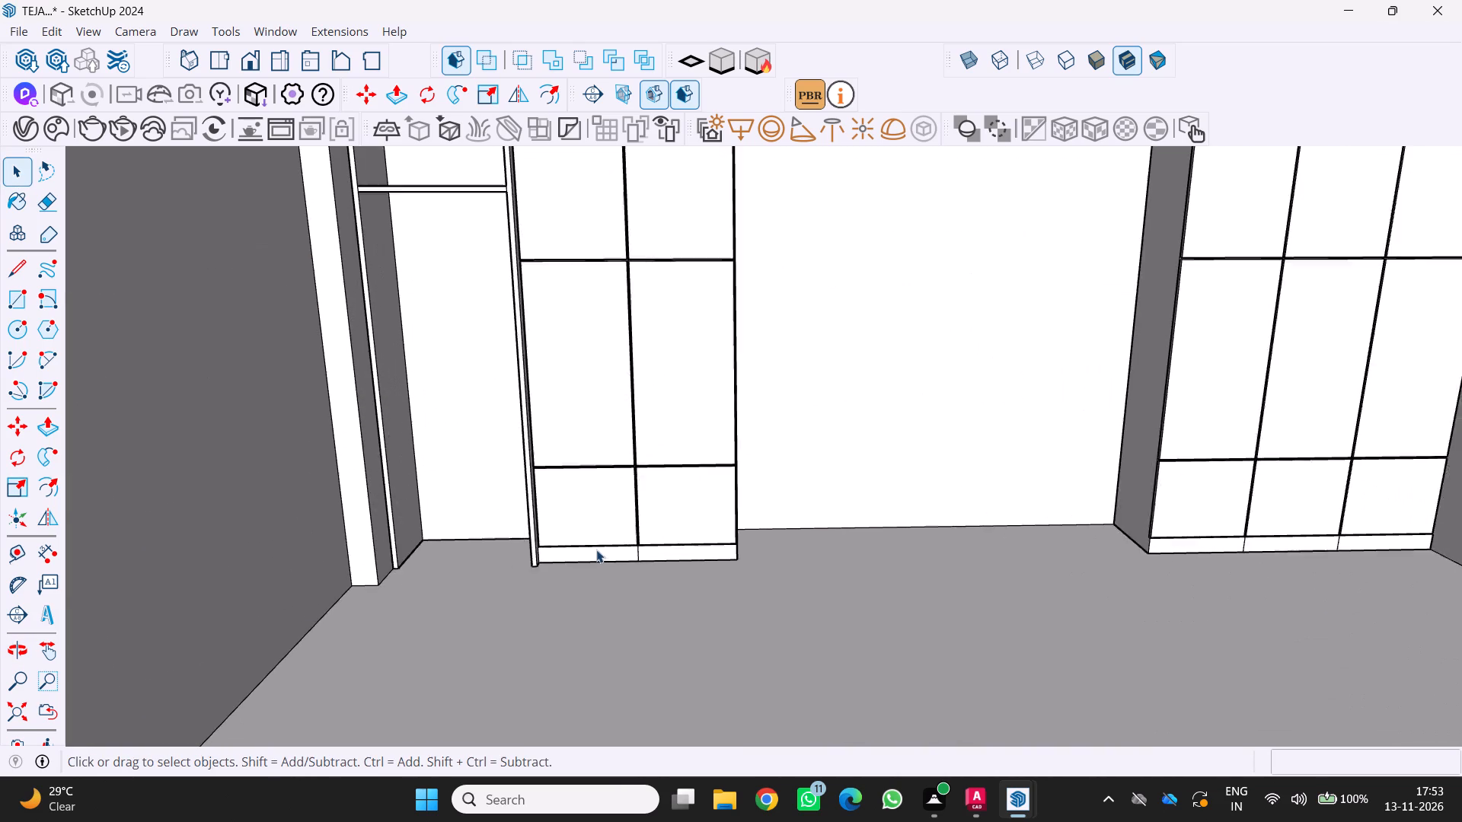
middle_drag(576, 553, 487, 571)
middle_click(487, 571)
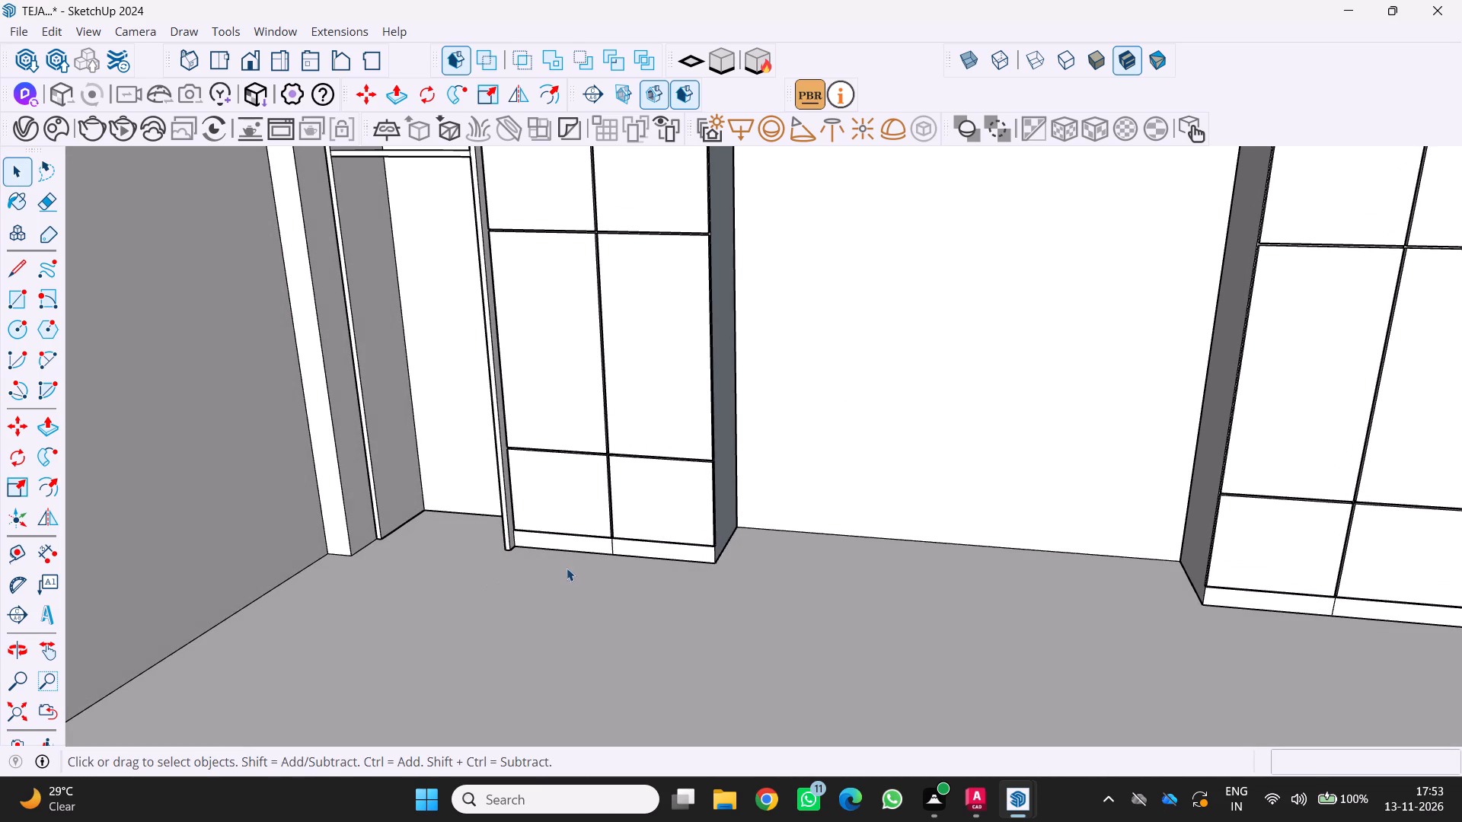
middle_drag(570, 569, 455, 586)
scroll(483, 591, down, 2)
middle_drag(528, 607, 710, 591)
scroll(710, 591, down, 4)
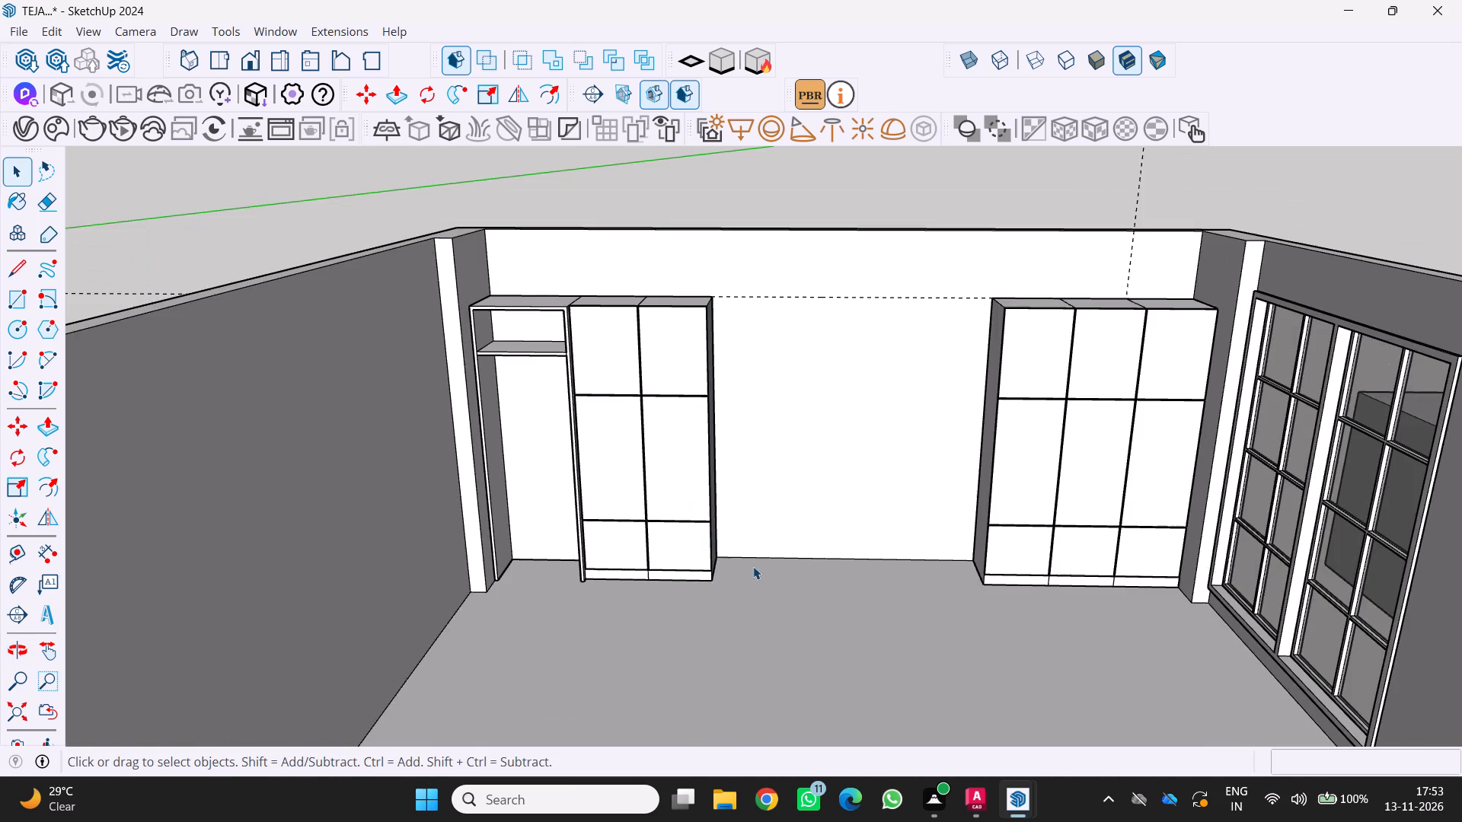
Examine the room interior, the back-wall cabinets, the windows and the separate outside box from several angles, near and far.
scroll(726, 566, down, 2)
middle_drag(724, 568, 756, 492)
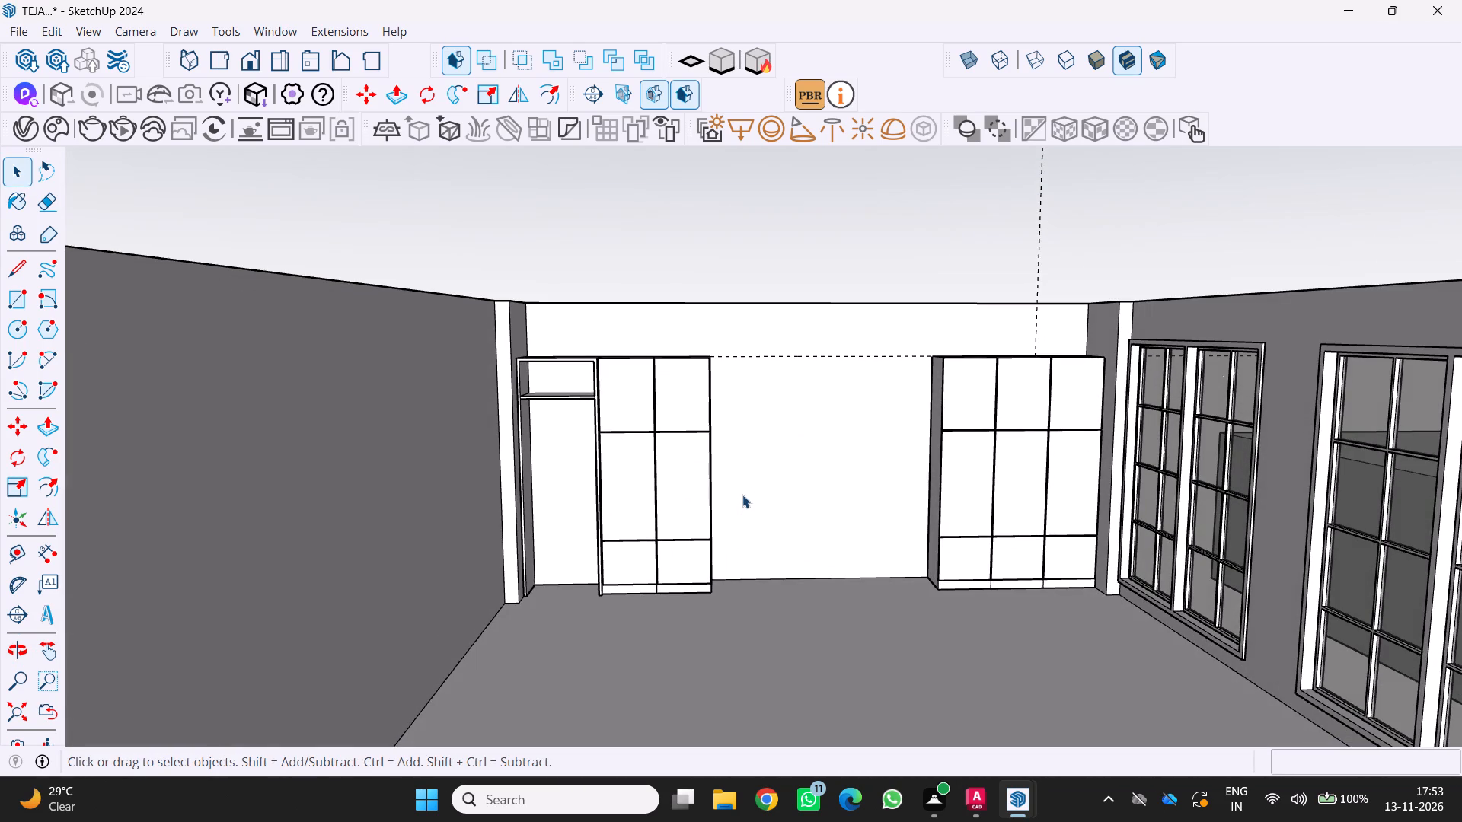
scroll(777, 501, down, 2)
middle_drag(771, 508, 676, 564)
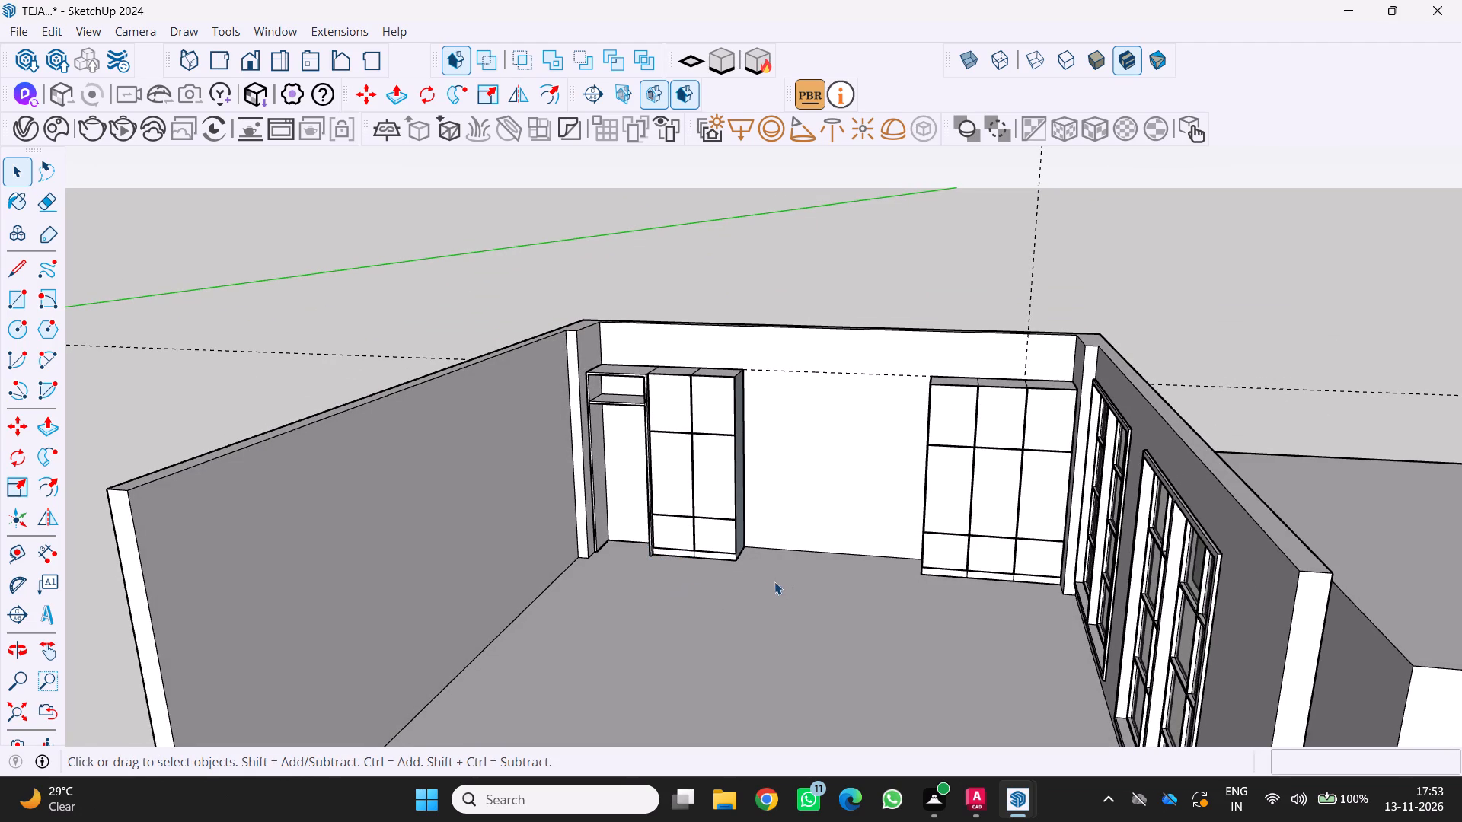
middle_drag(766, 585, 724, 560)
middle_click(723, 555)
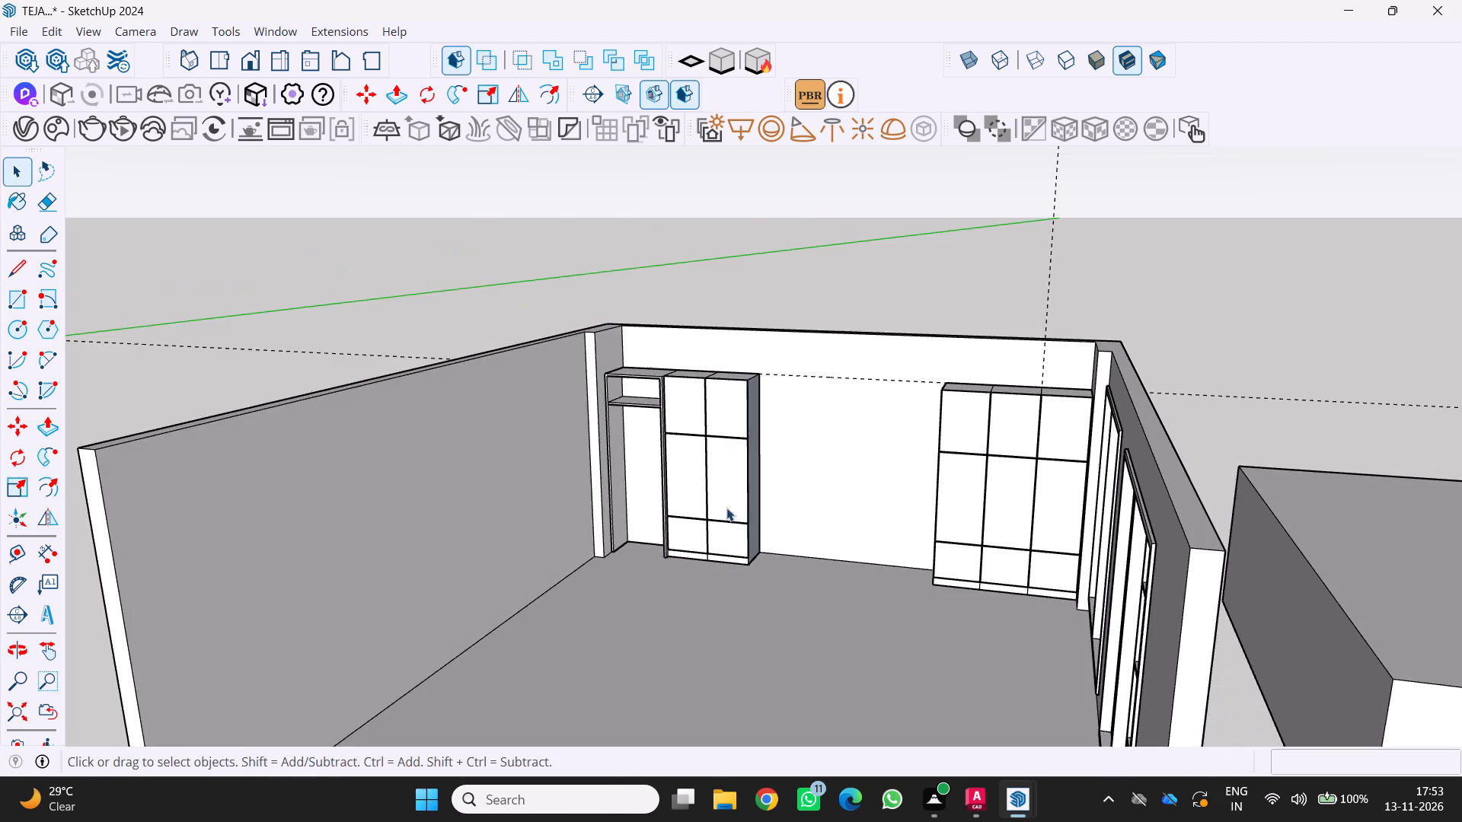
middle_drag(745, 479, 812, 404)
middle_drag(705, 455, 691, 557)
middle_click(691, 557)
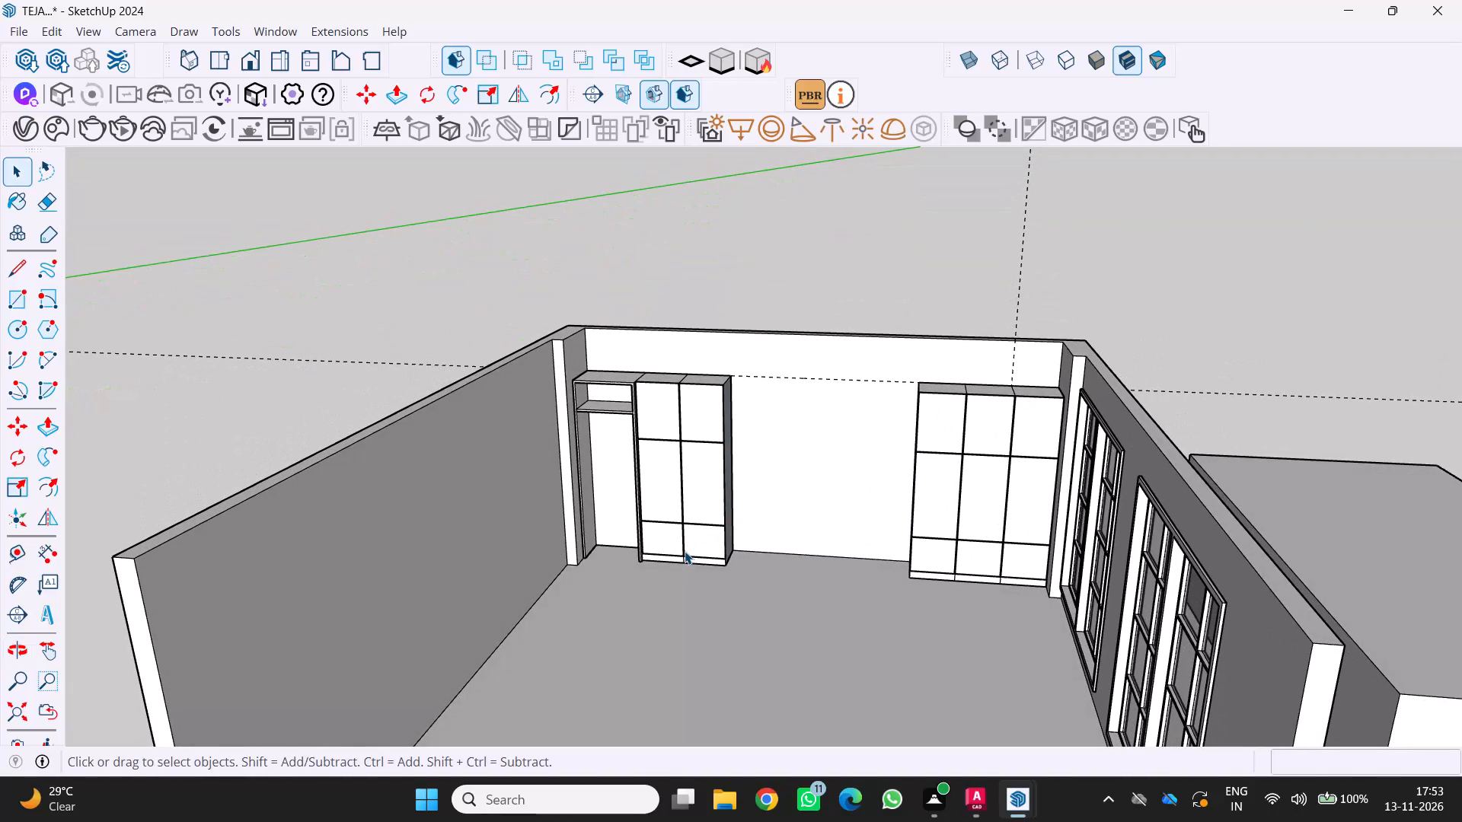
scroll(668, 436, down, 3)
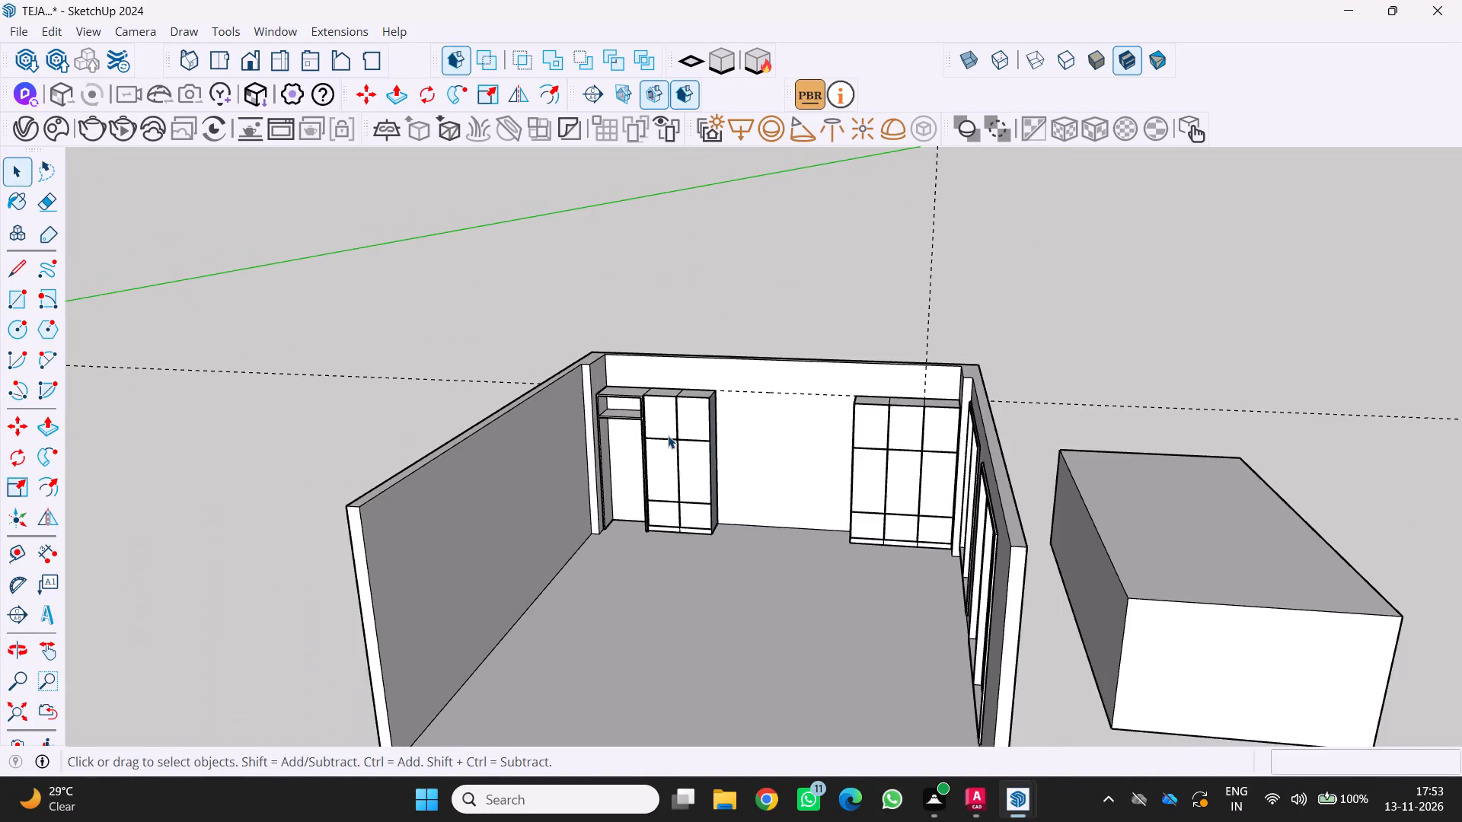
middle_drag(668, 436, 889, 364)
scroll(812, 492, up, 3)
middle_drag(792, 505, 678, 493)
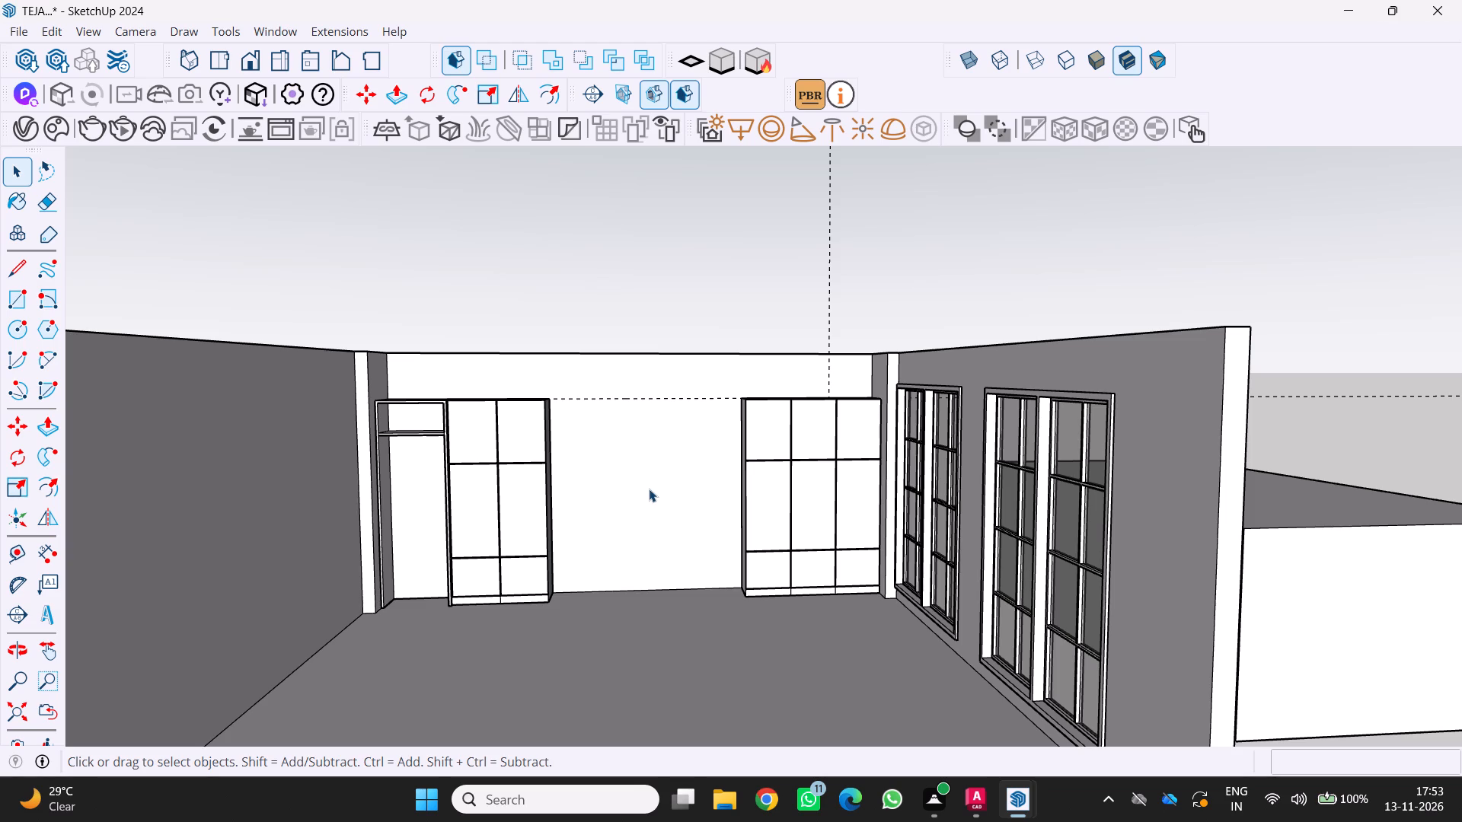
middle_drag(655, 501, 631, 547)
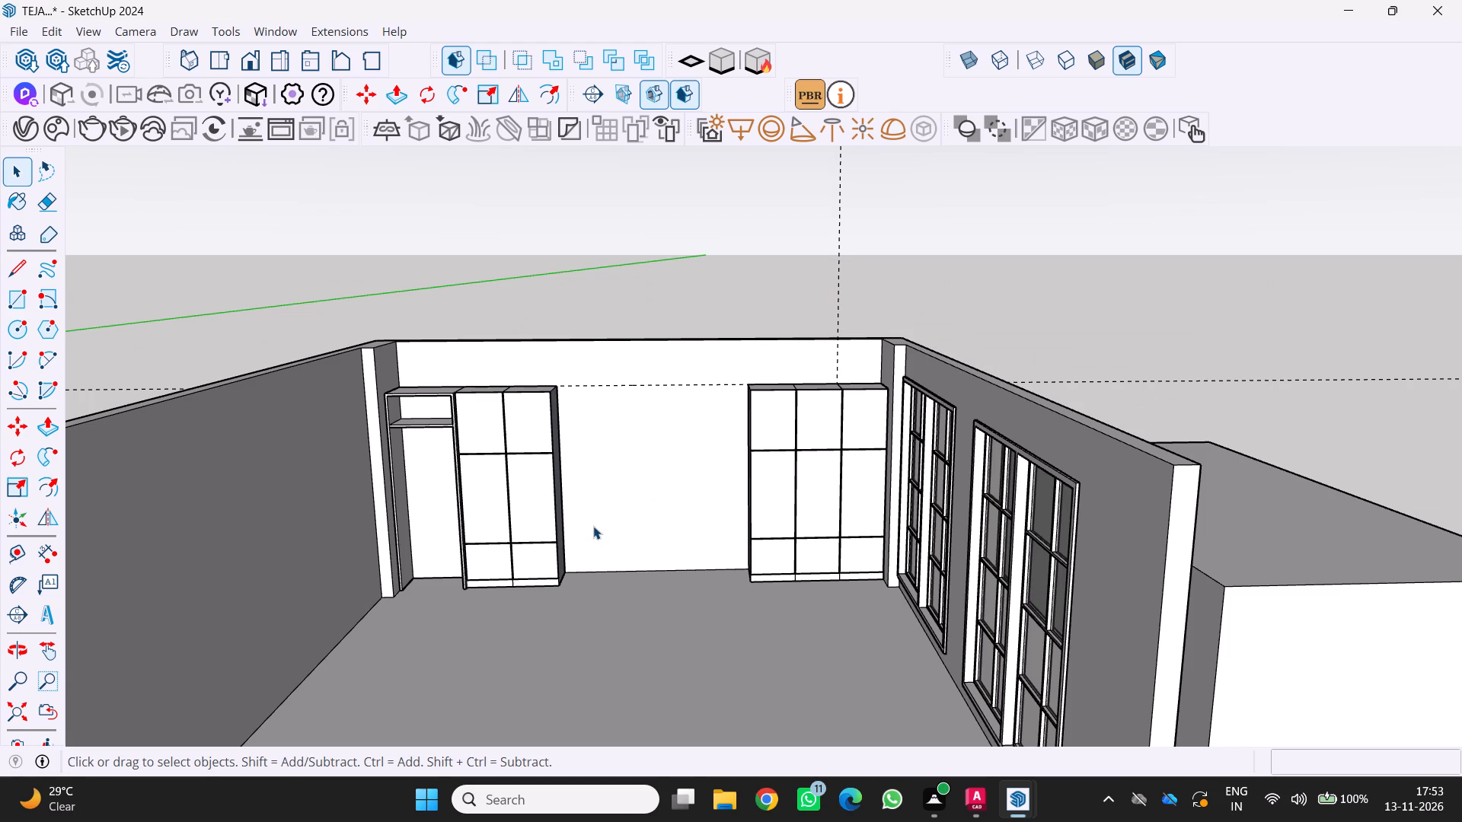
middle_drag(604, 537, 686, 549)
middle_click(686, 549)
scroll(683, 552, down, 4)
middle_drag(658, 554, 503, 528)
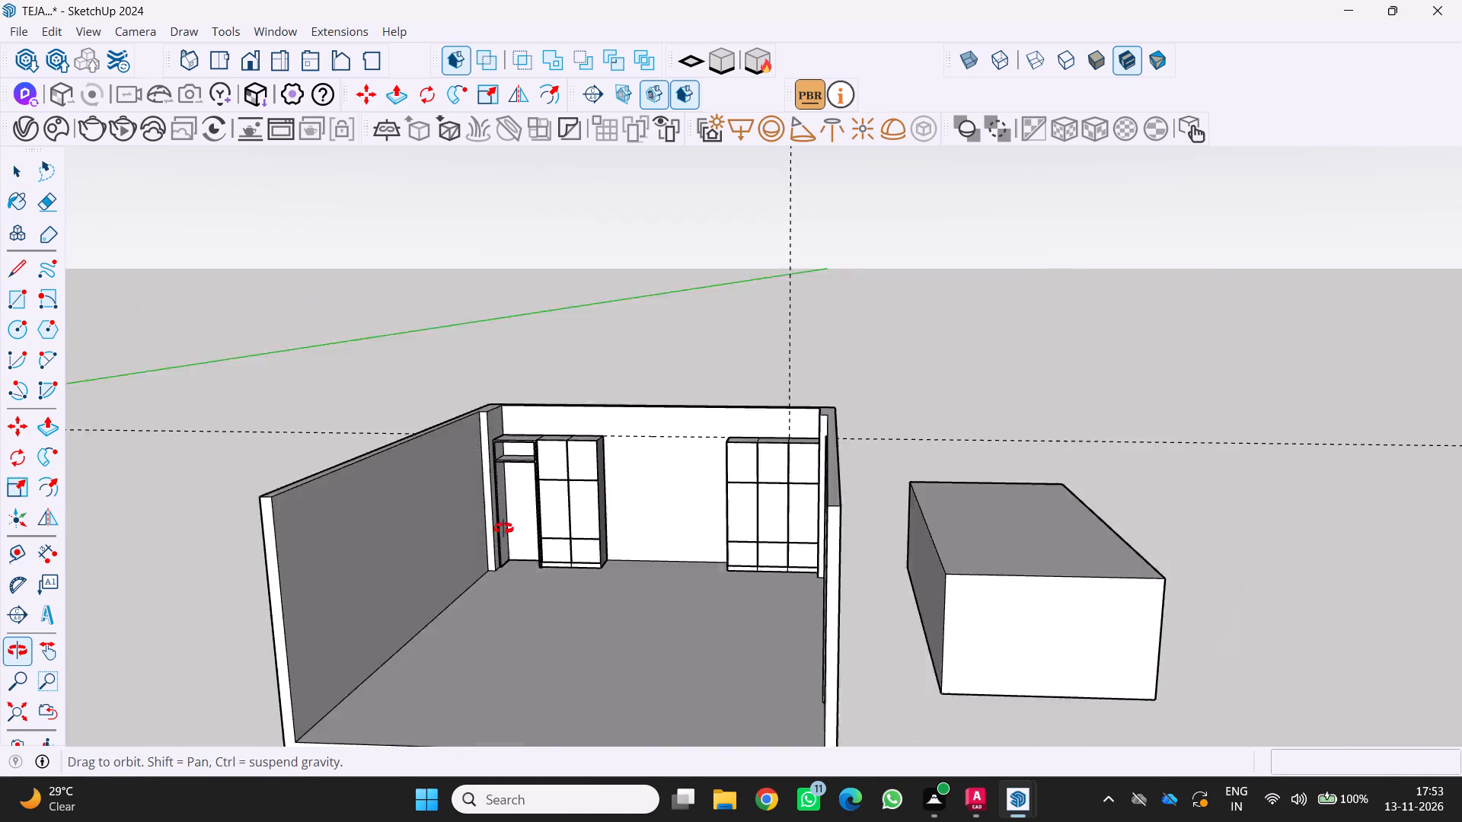
middle_drag(503, 528, 404, 510)
middle_click(401, 509)
scroll(484, 482, down, 3)
middle_drag(500, 490, 746, 520)
scroll(714, 574, up, 5)
middle_drag(713, 575, 933, 549)
middle_click(935, 544)
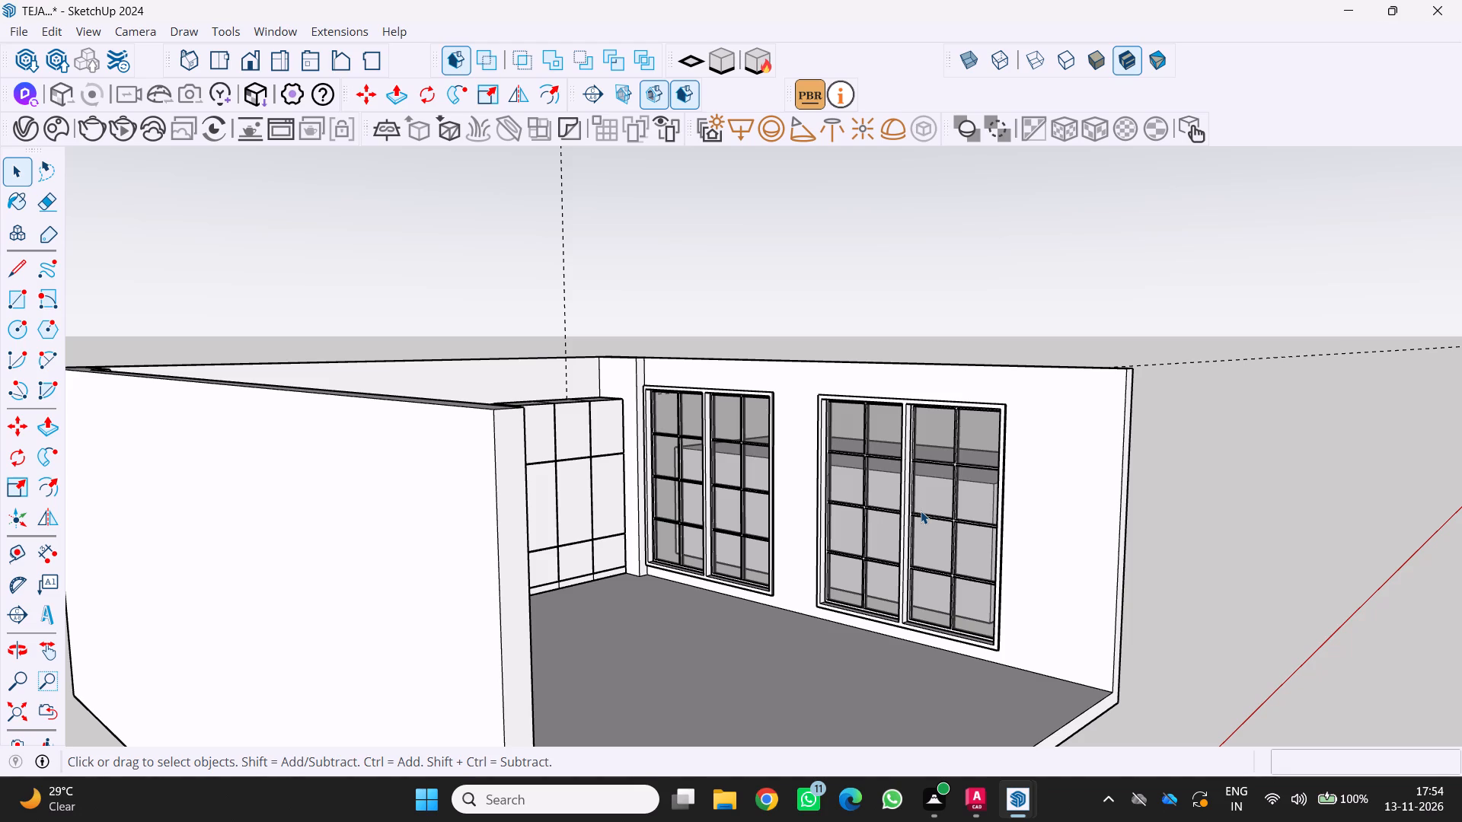
scroll(991, 527, down, 3)
middle_drag(1068, 594, 758, 611)
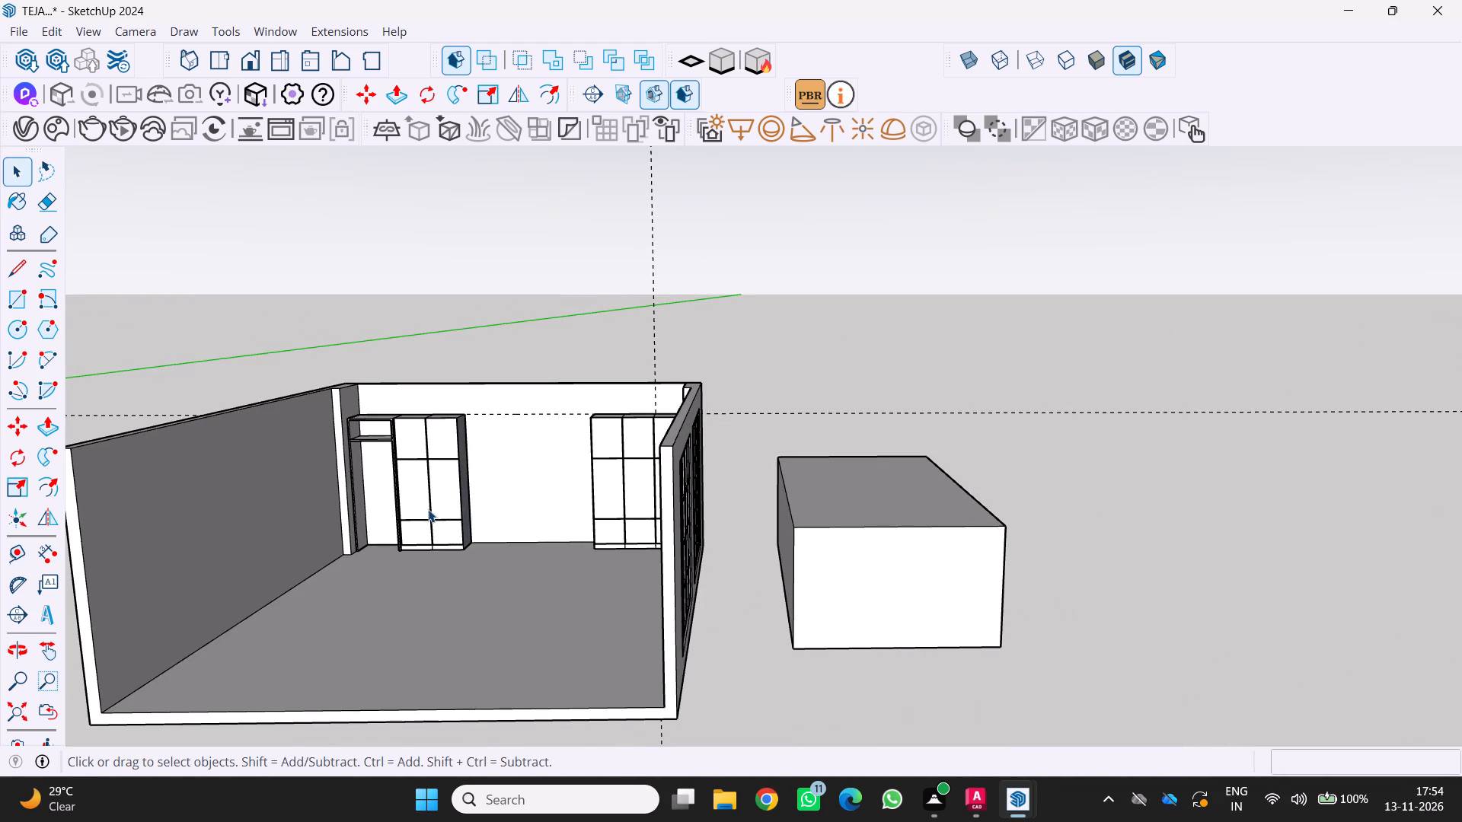
key(space)
scroll(659, 507, up, 1)
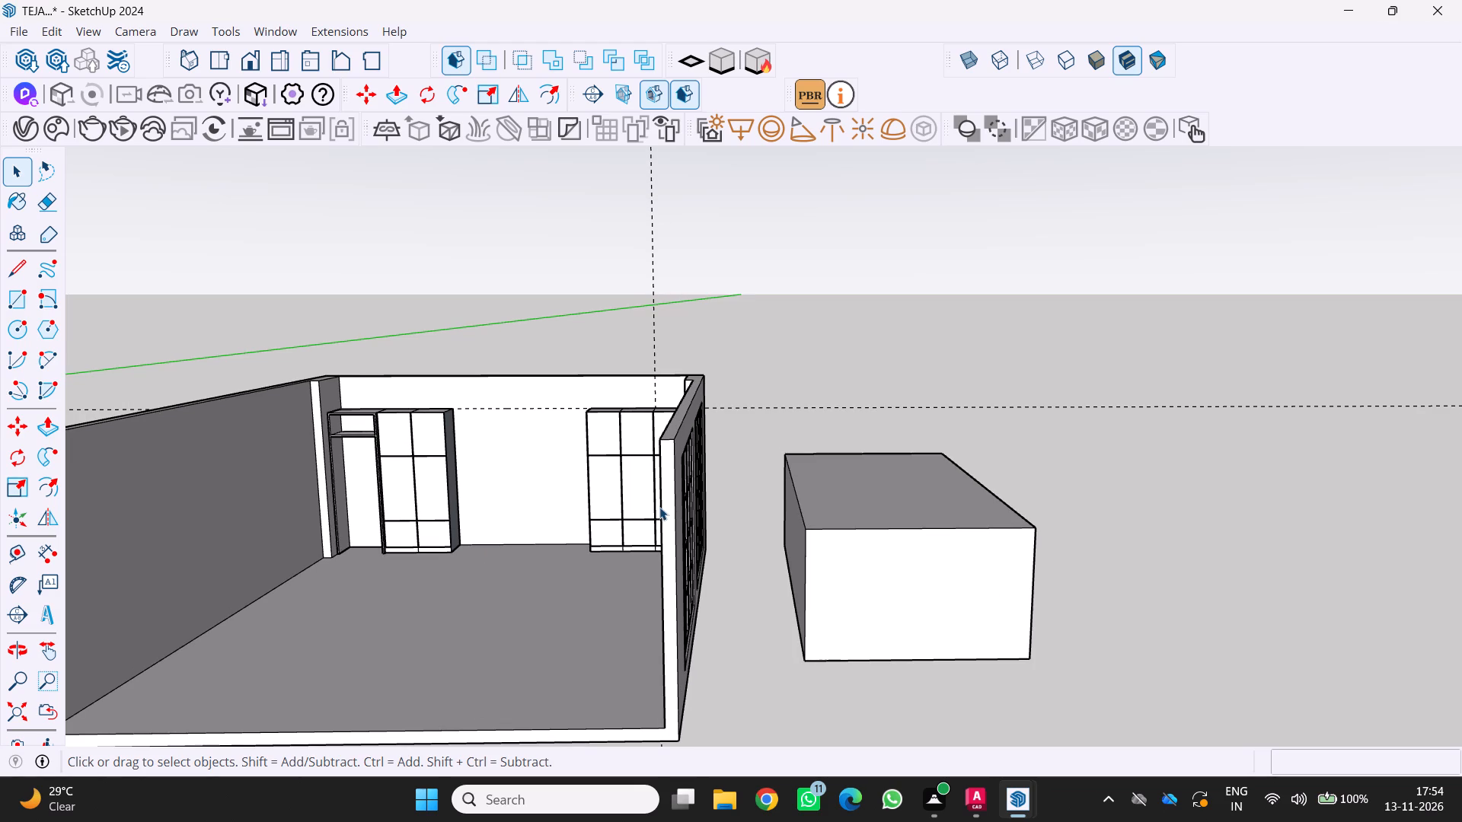
middle_drag(659, 507, 737, 500)
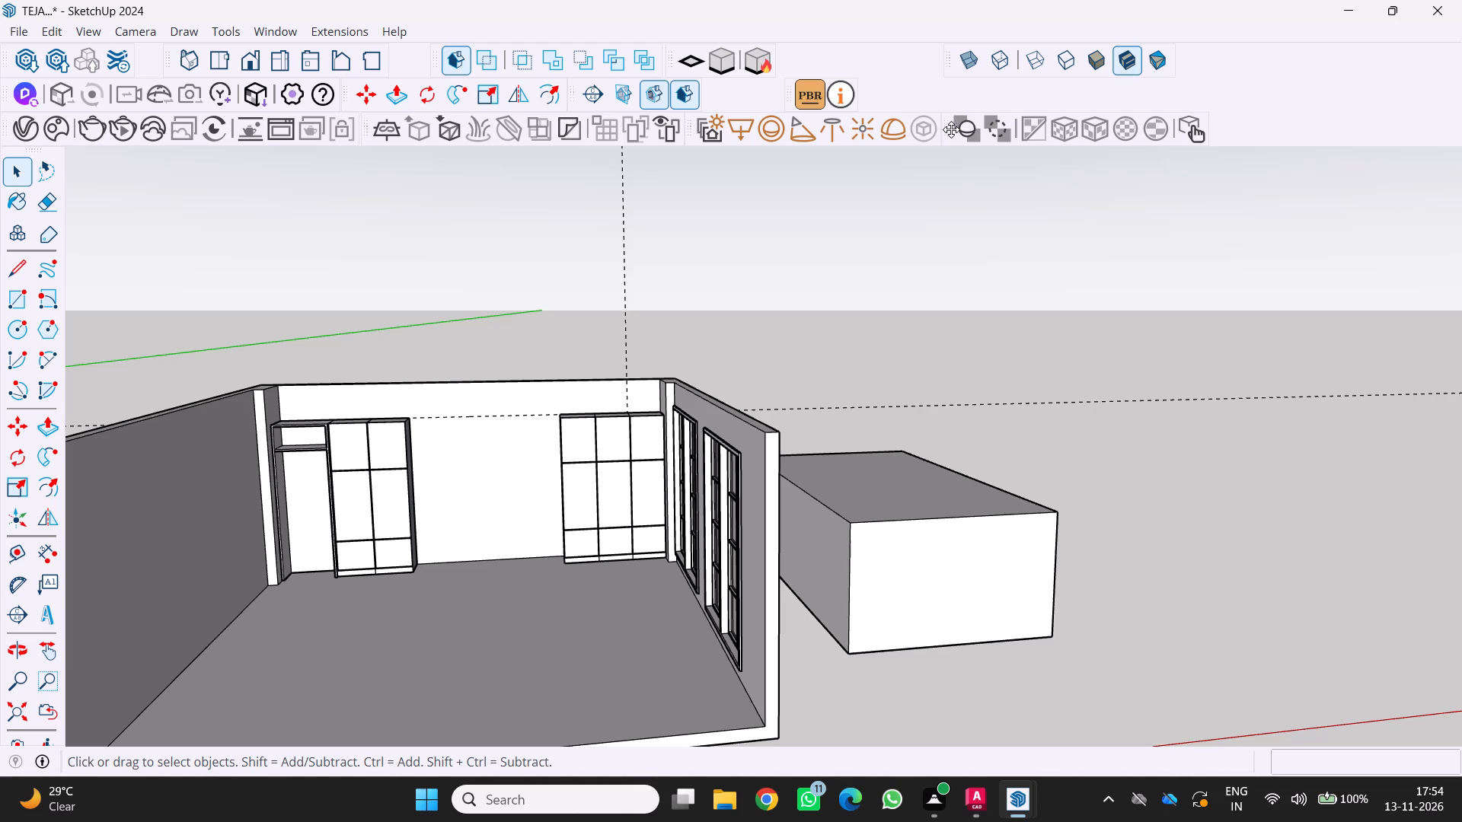
scroll(952, 135, up, 1)
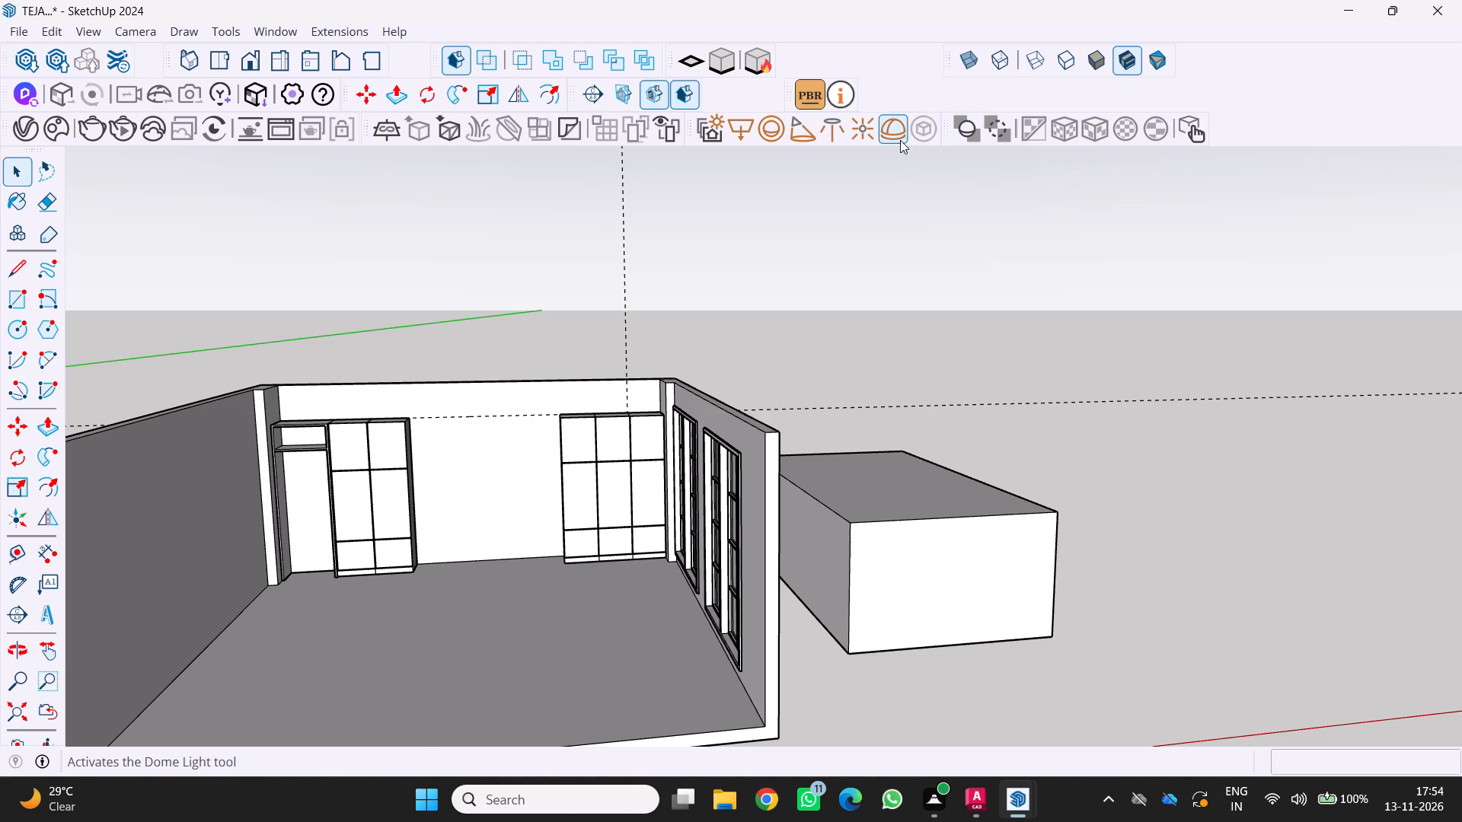
middle_drag(900, 142, 931, 176)
middle_click(931, 176)
middle_click(932, 177)
scroll(544, 377, down, 3)
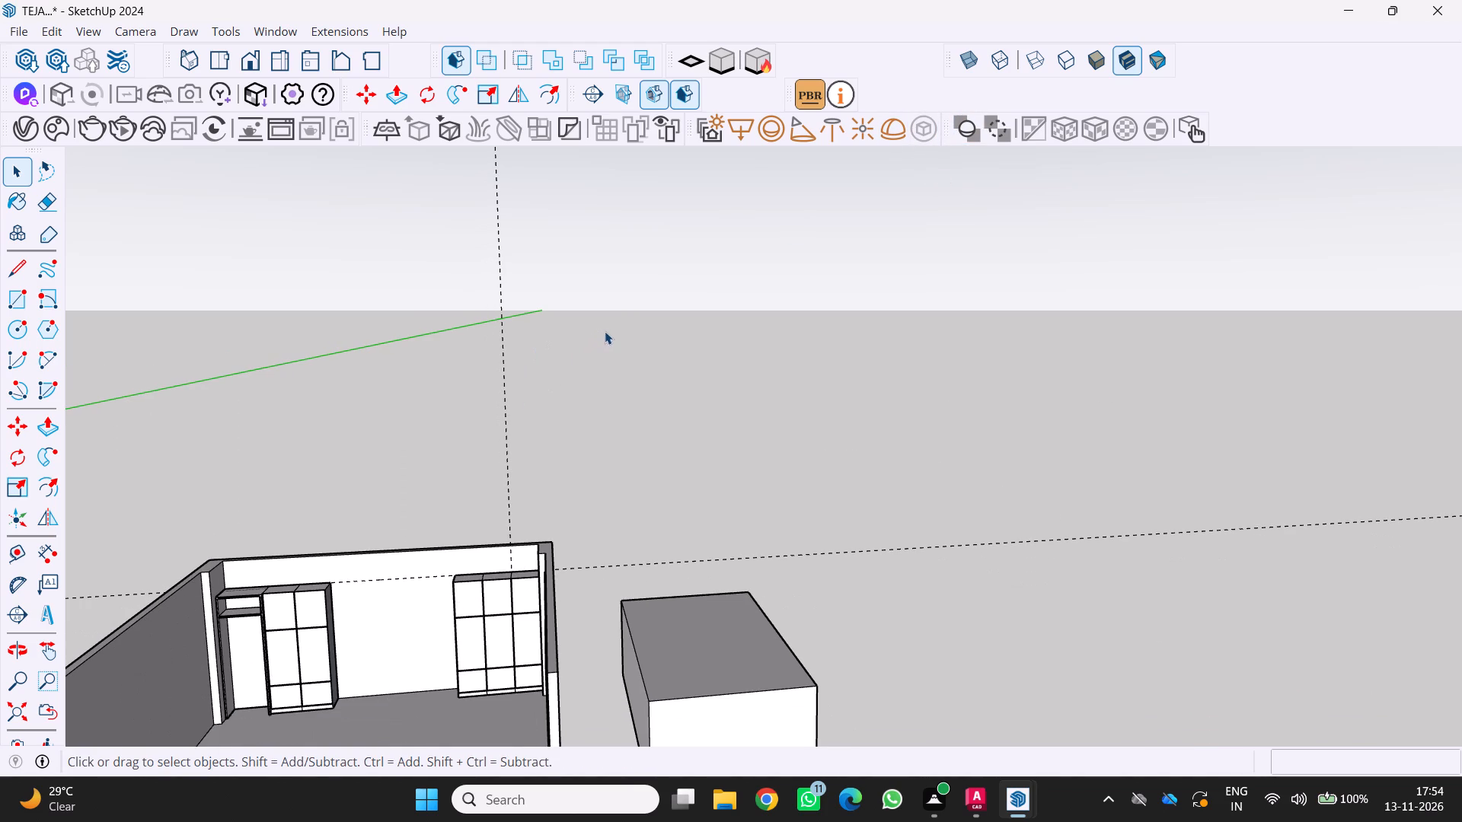
shift+middle_drag(605, 331, 883, 252)
scroll(553, 477, up, 3)
middle_drag(556, 483, 523, 438)
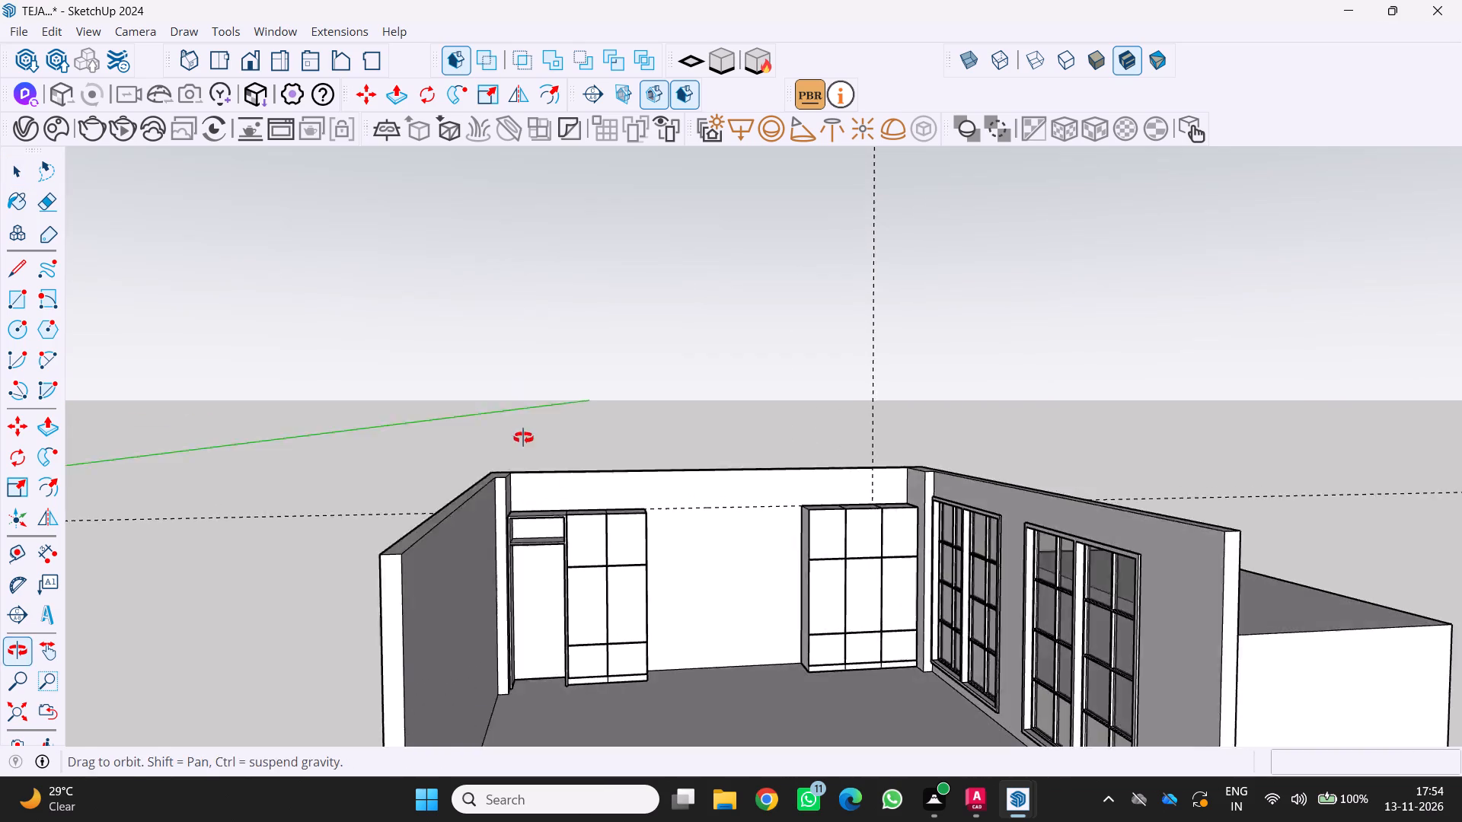
middle_drag(523, 438, 513, 430)
scroll(528, 559, up, 7)
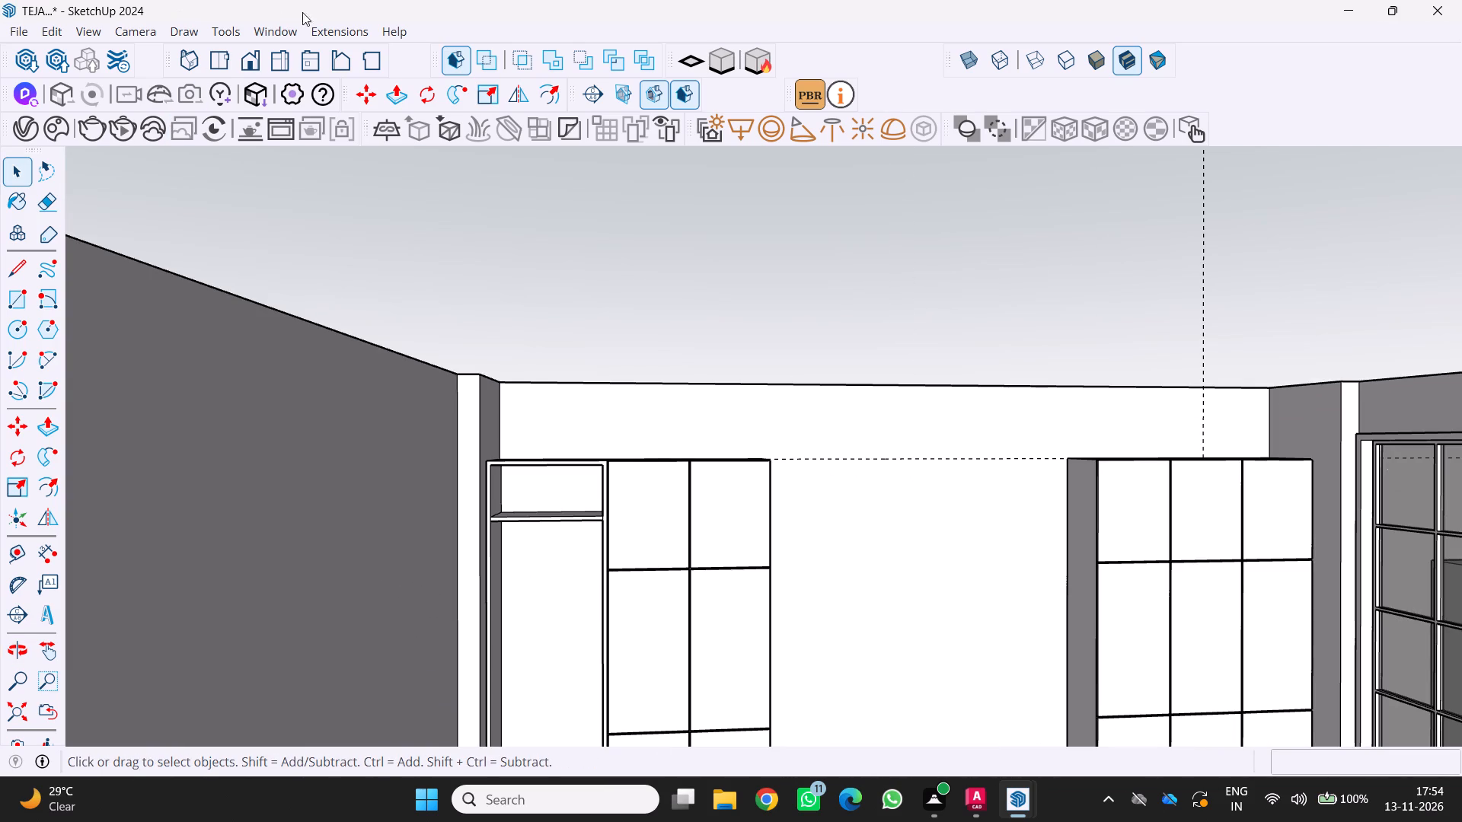
Search the 3D Warehouse for "frige".
click(272, 29)
click(317, 184)
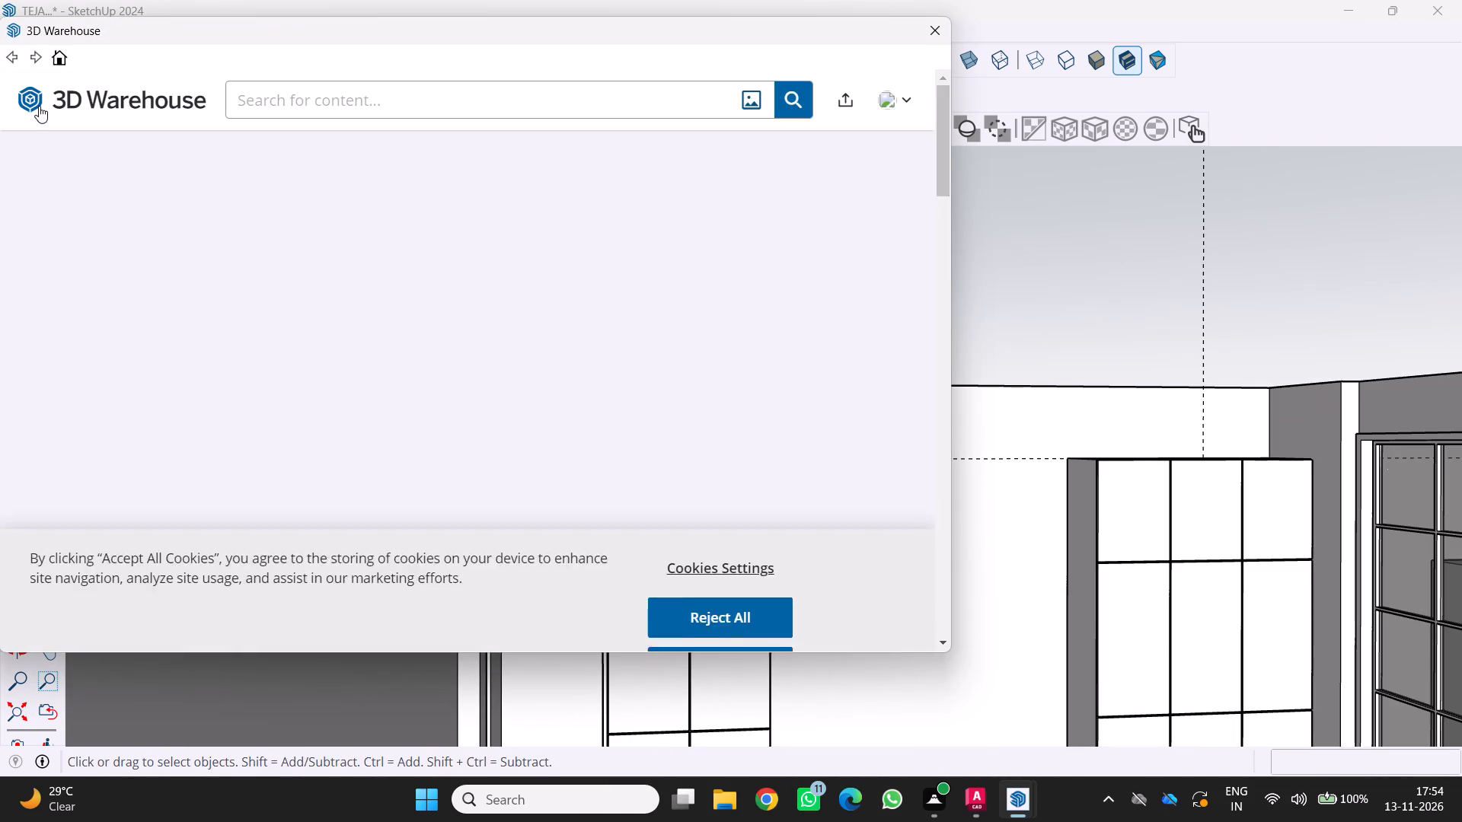
click(319, 101)
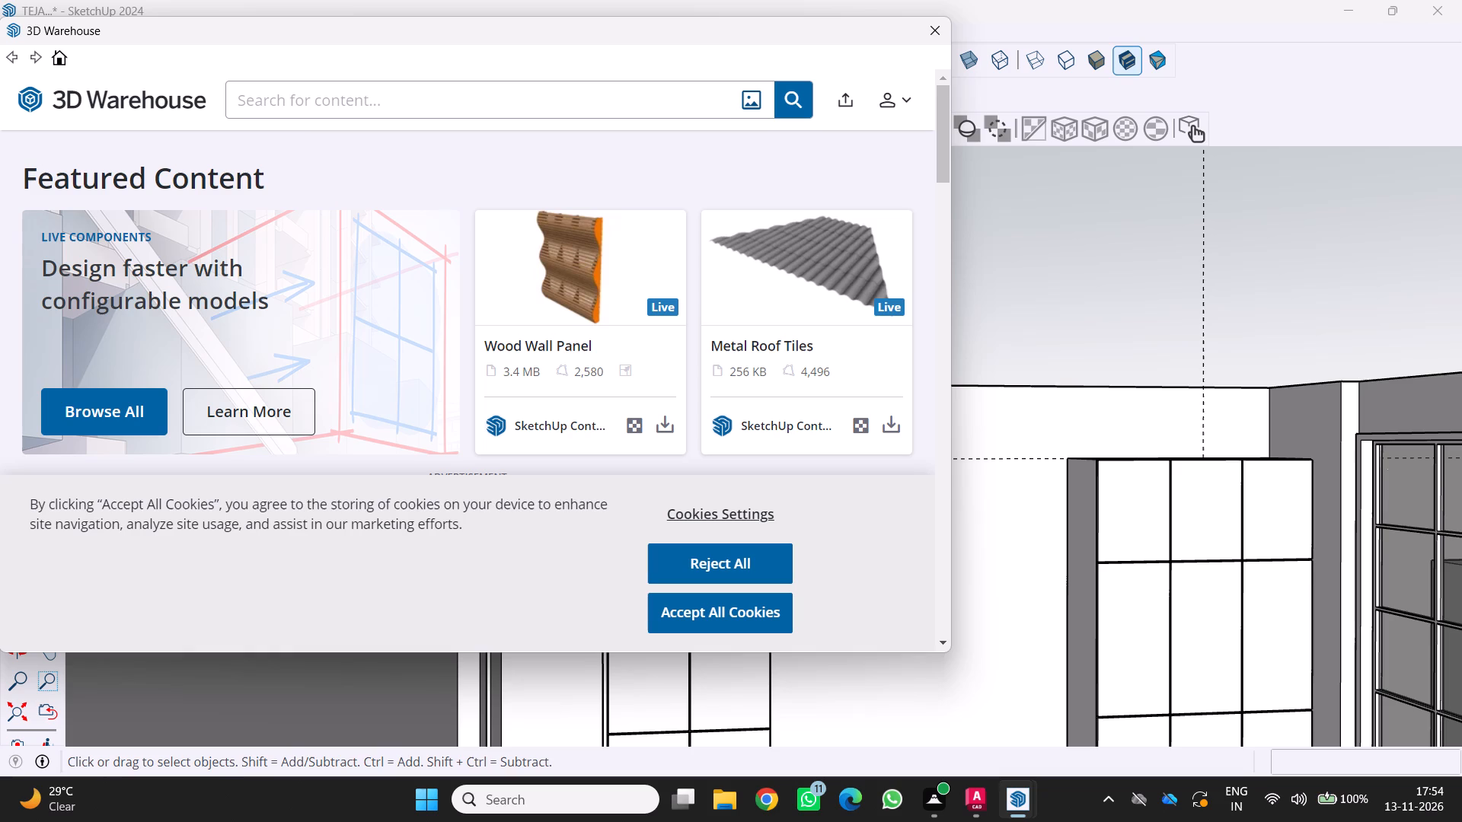
text(fr)
key(i)
text(ge)
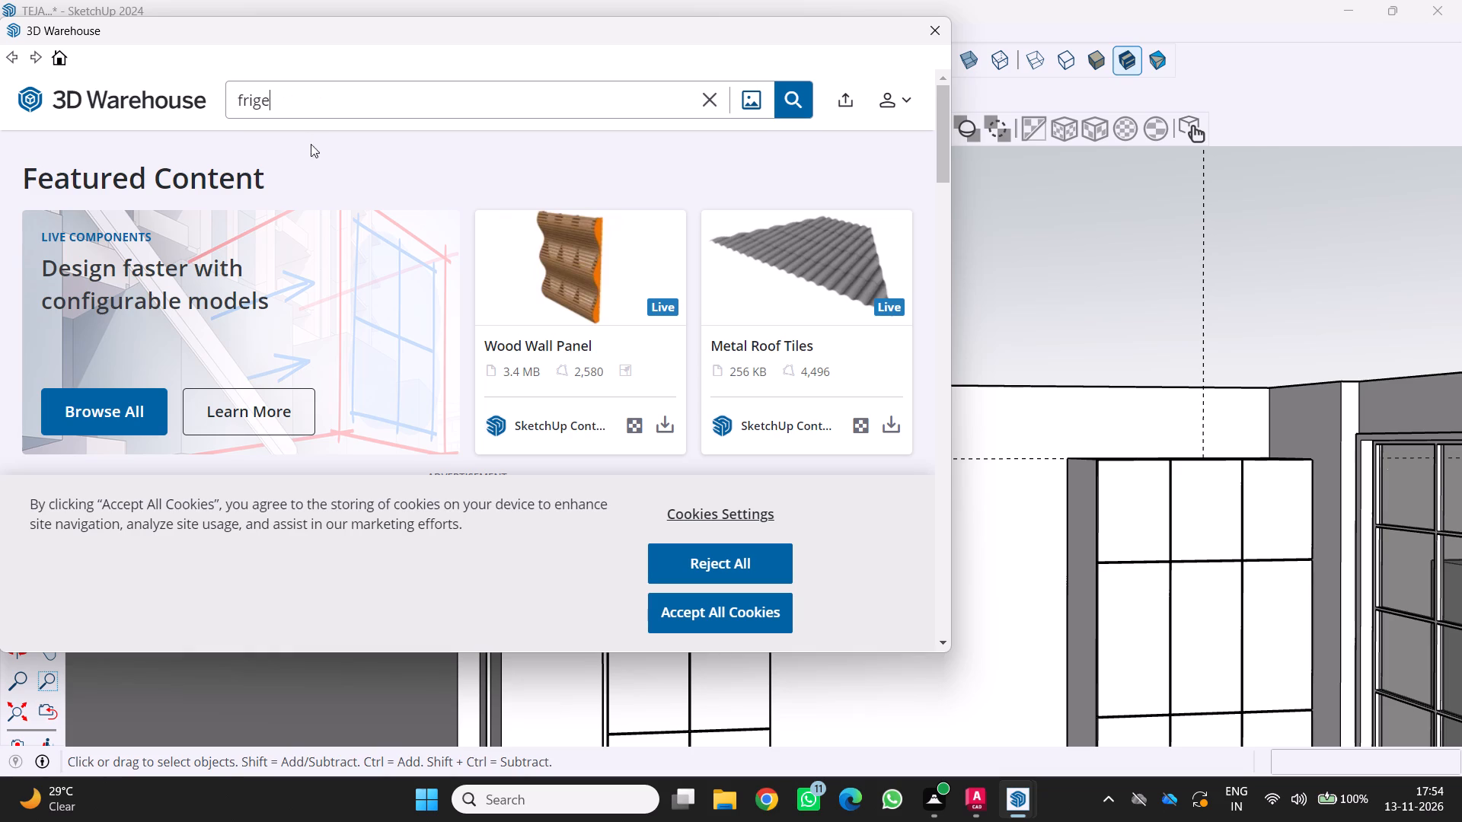
click(790, 100)
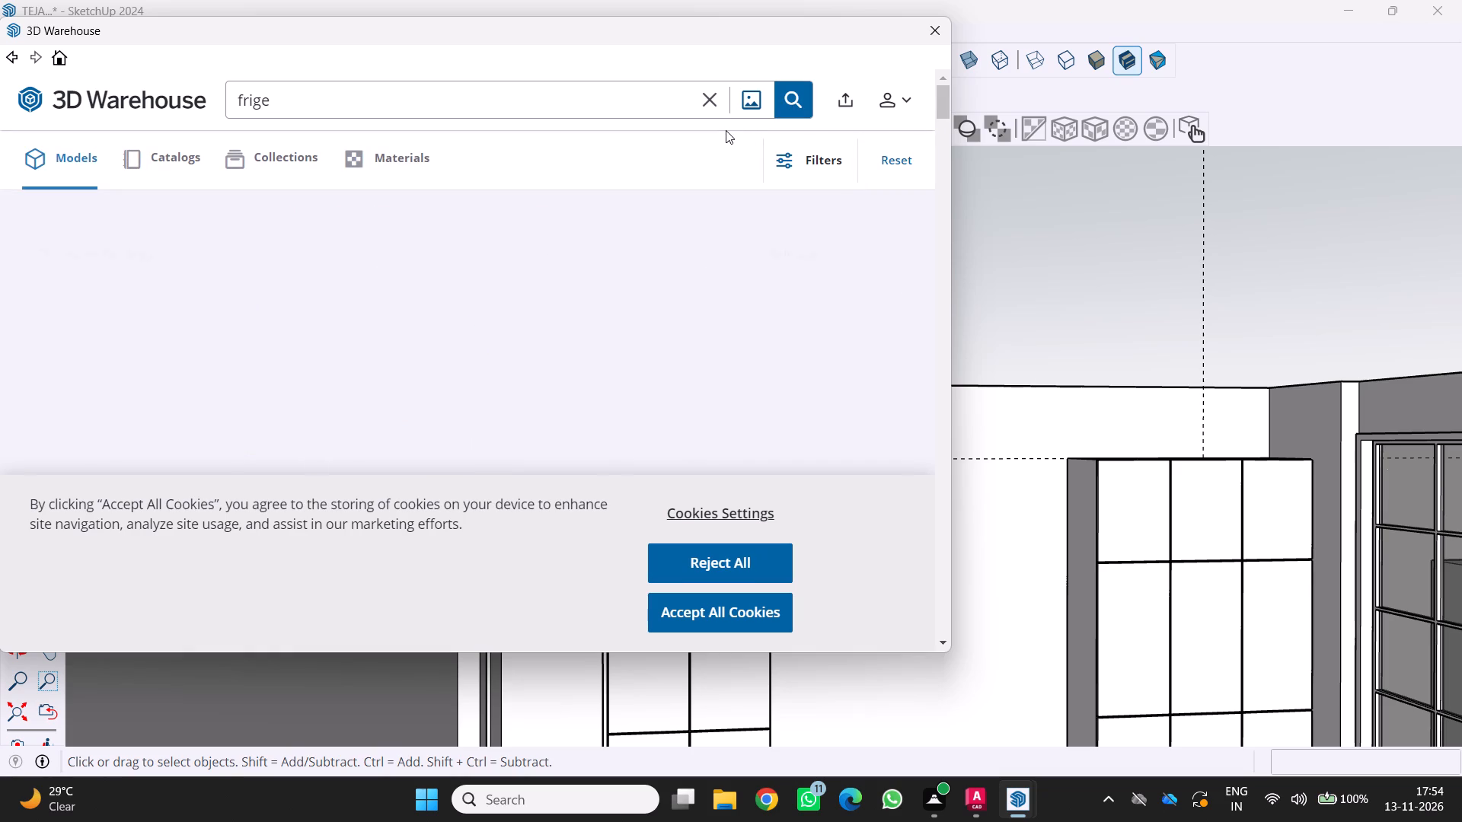
Find the grey two-door side-by-side "frige" model of 386 KB and load it directly into the model.
scroll(670, 406, down, 3)
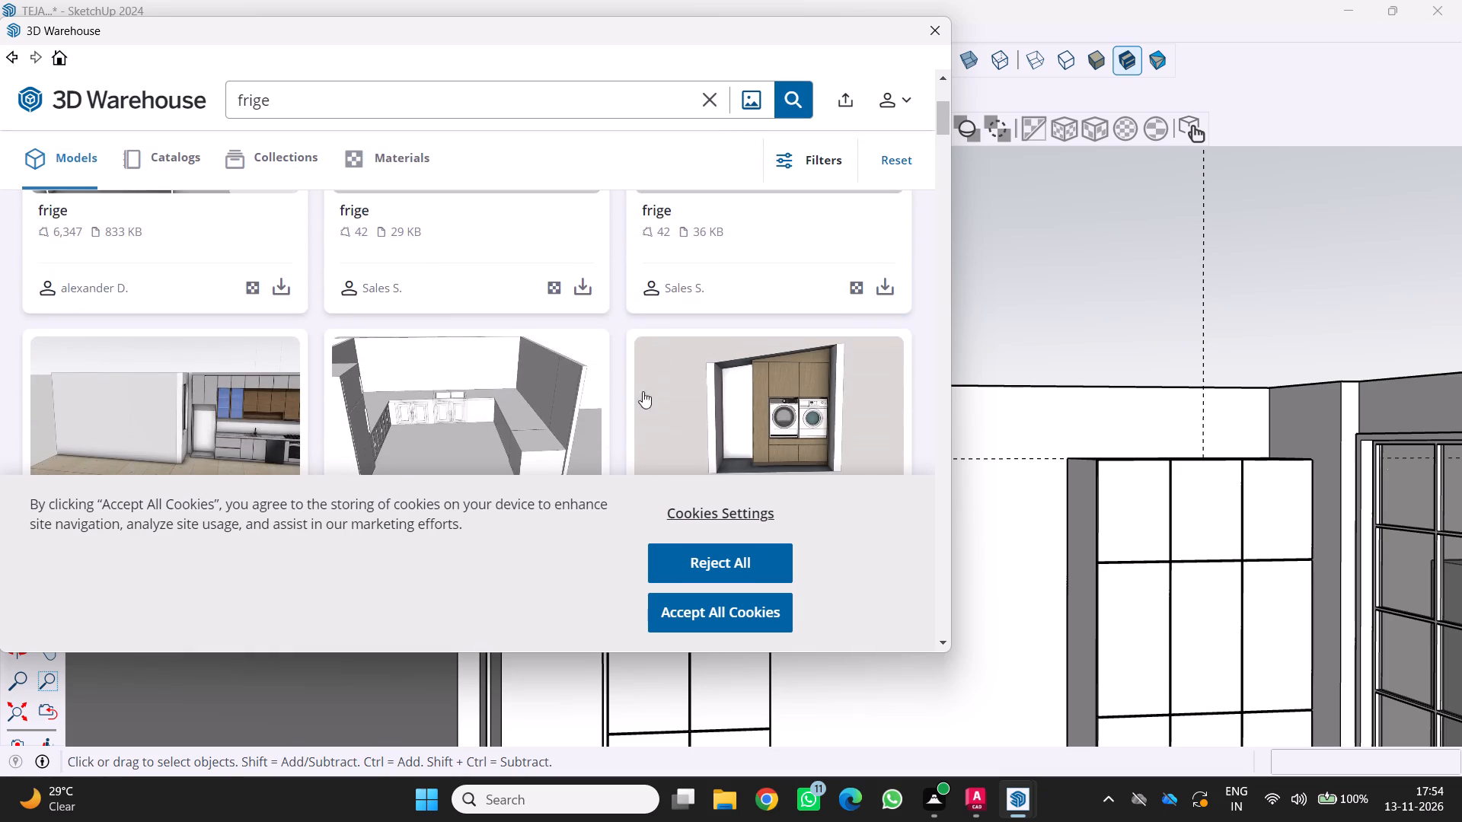
scroll(601, 383, down, 3)
scroll(533, 383, down, 5)
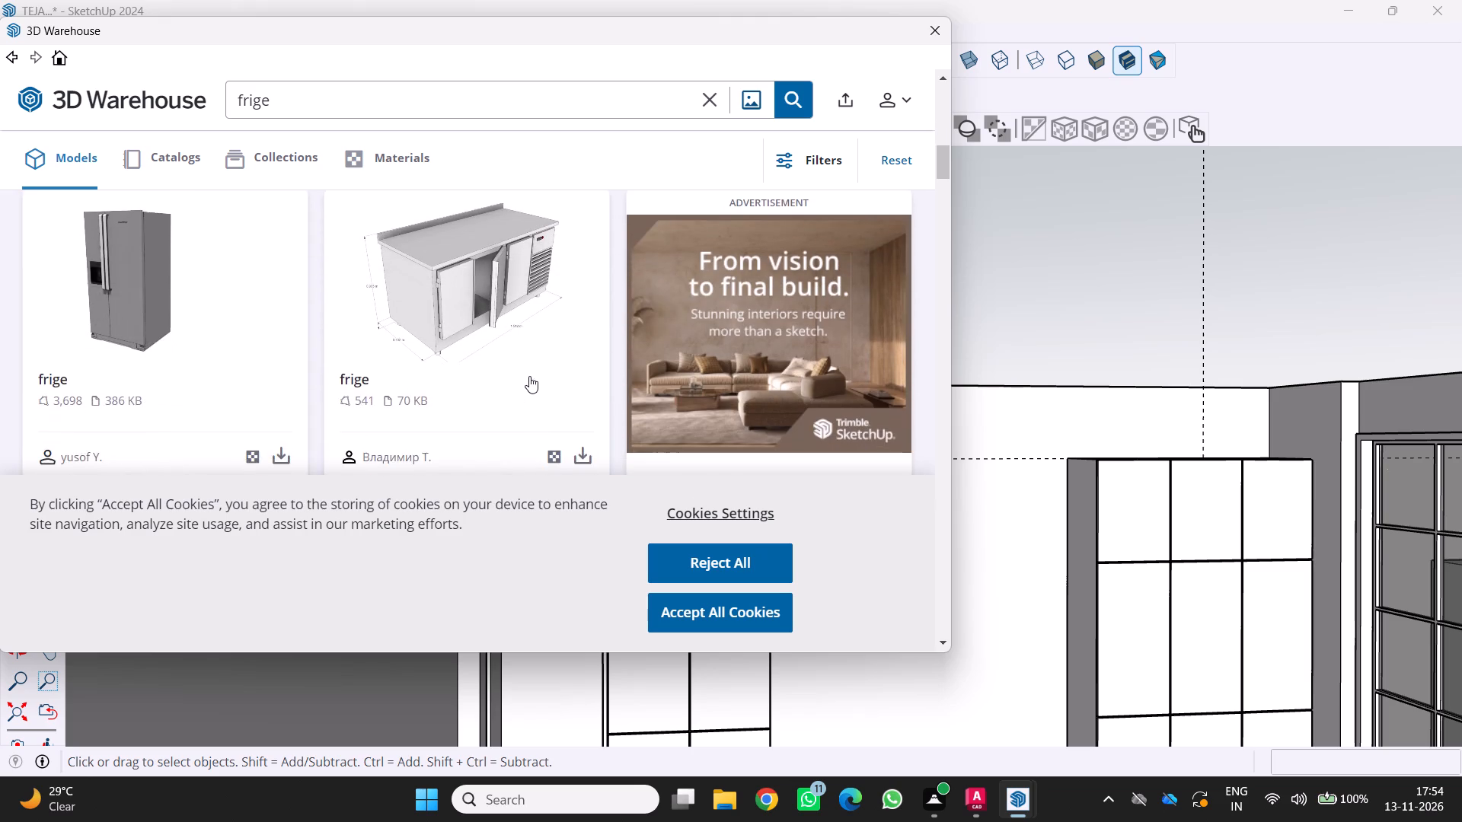
scroll(529, 376, down, 1)
scroll(273, 366, up, 3)
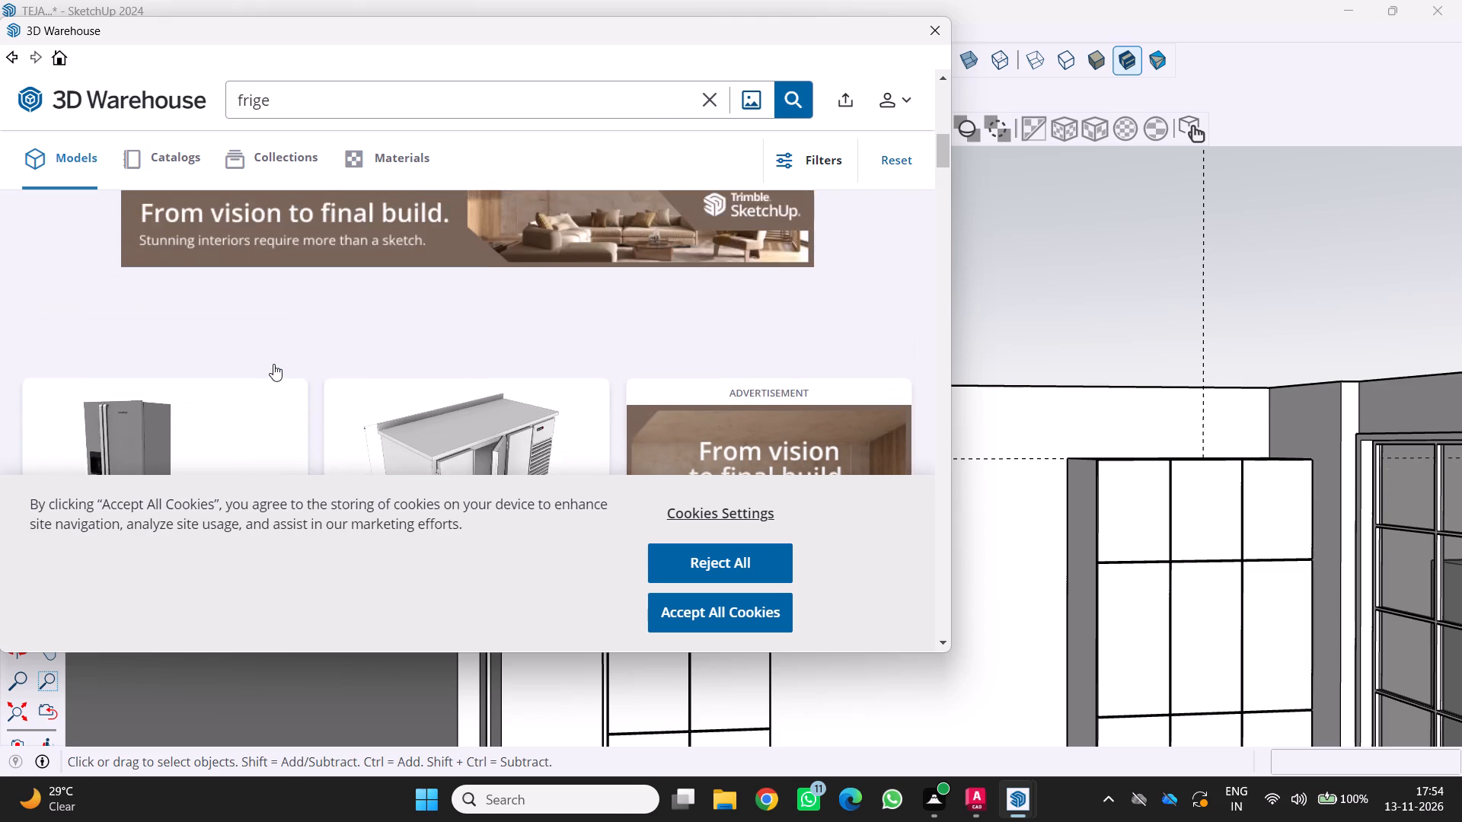
scroll(273, 364, down, 3)
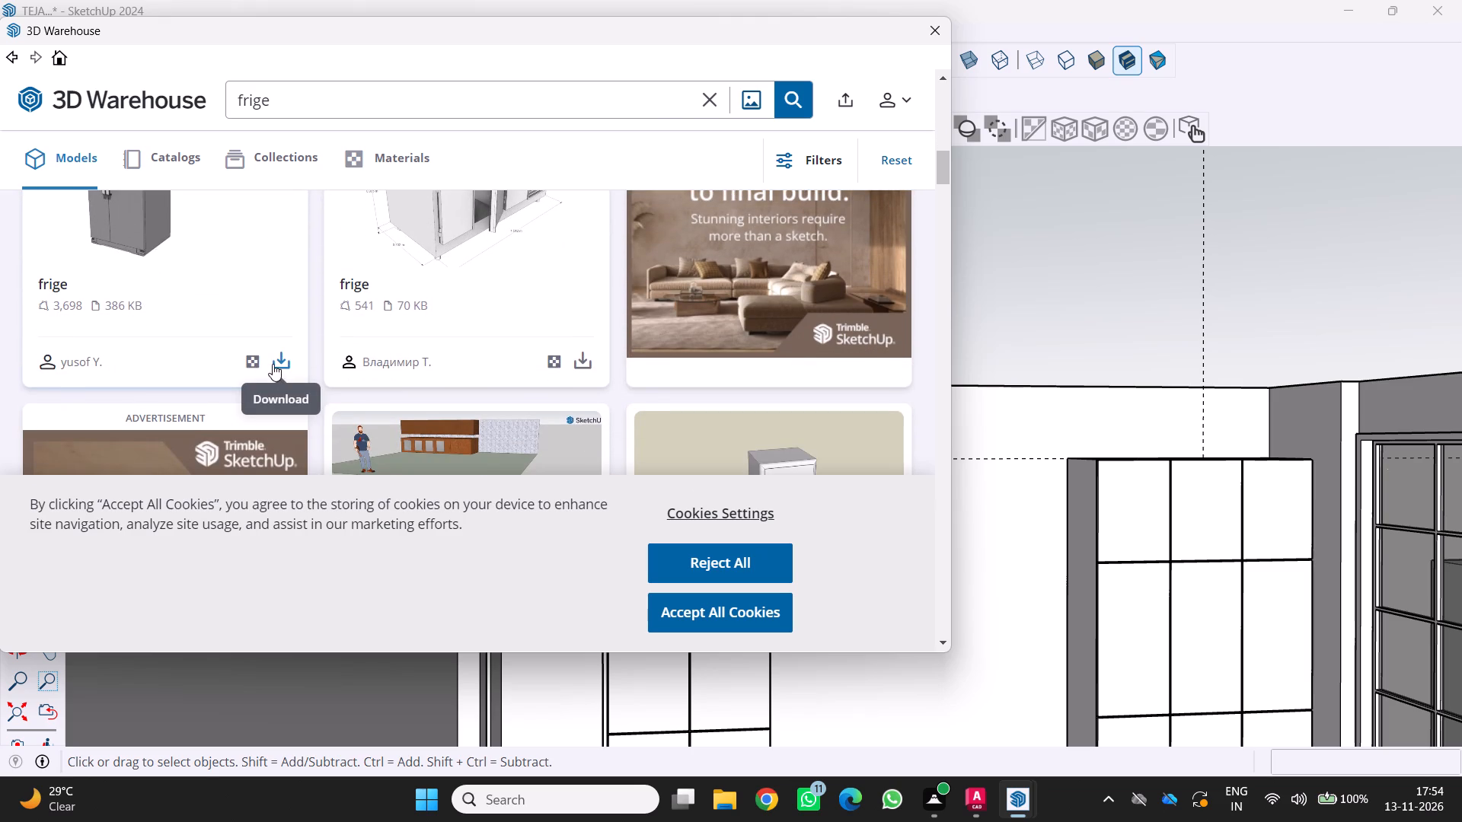
click(281, 360)
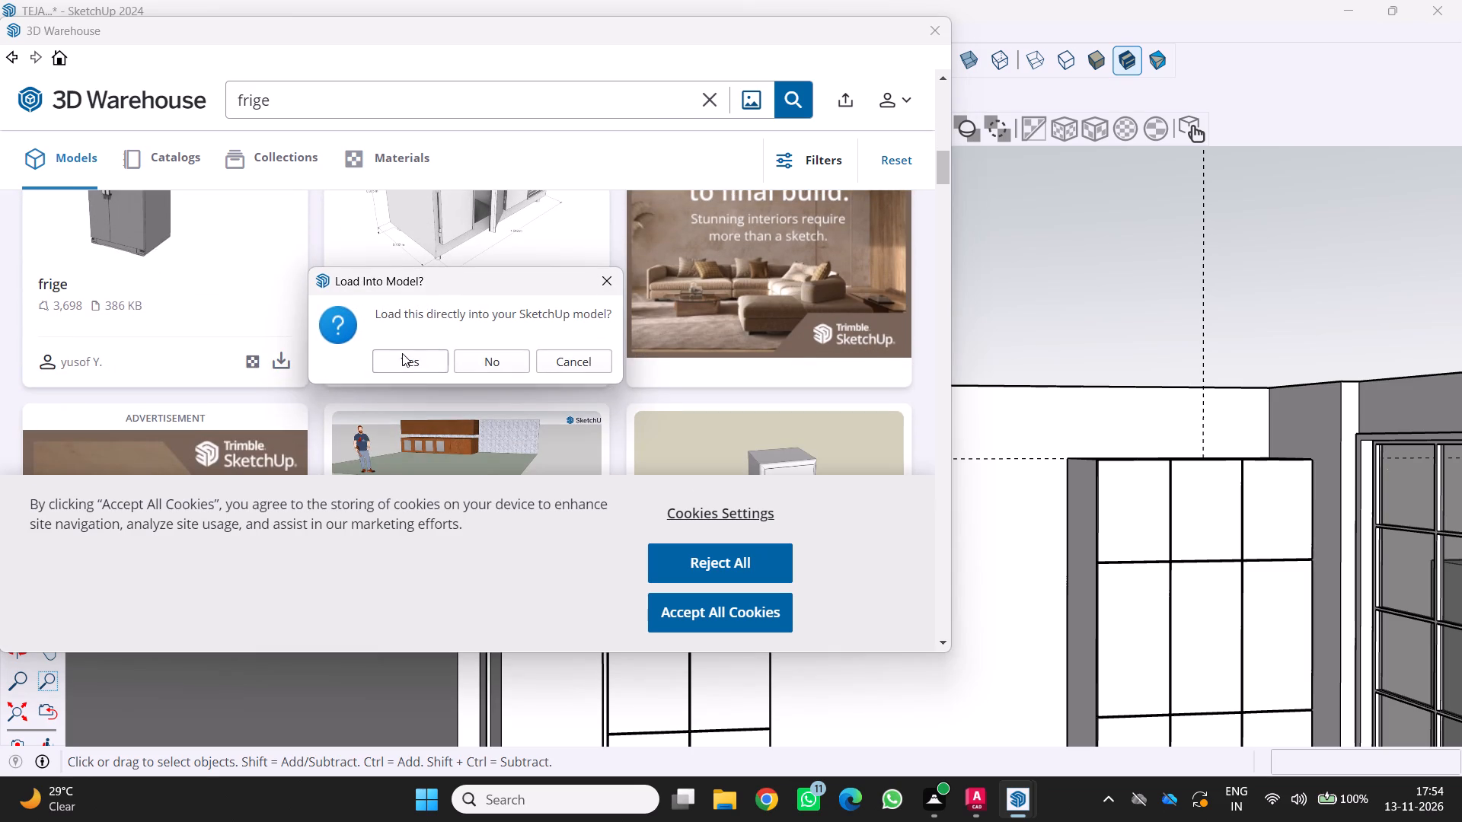
click(402, 353)
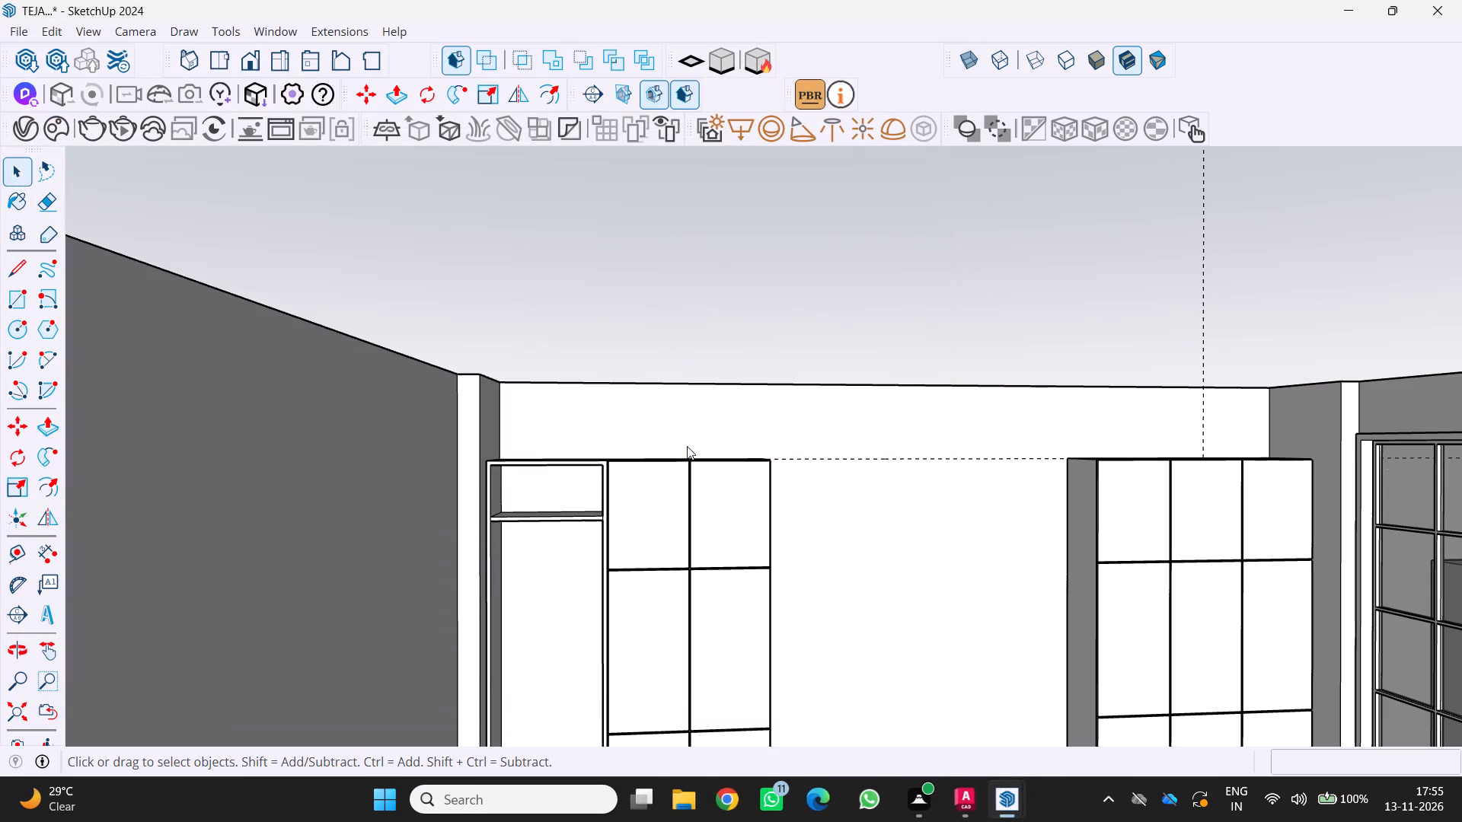
Place the refrigerator on the ground outside the room, beyond the long side wall opposite the windows.
scroll(567, 559, down, 4)
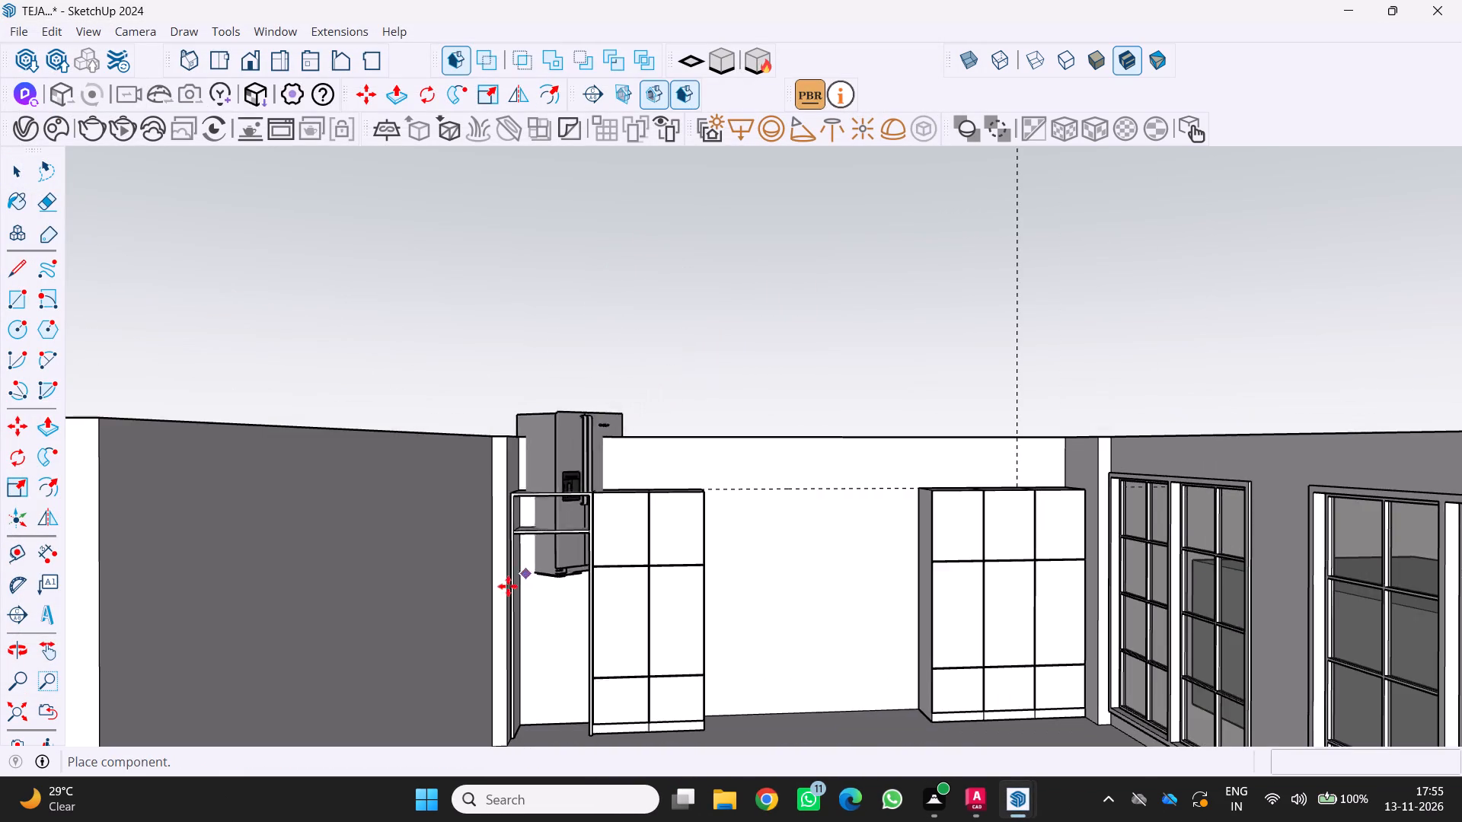
scroll(517, 537, down, 14)
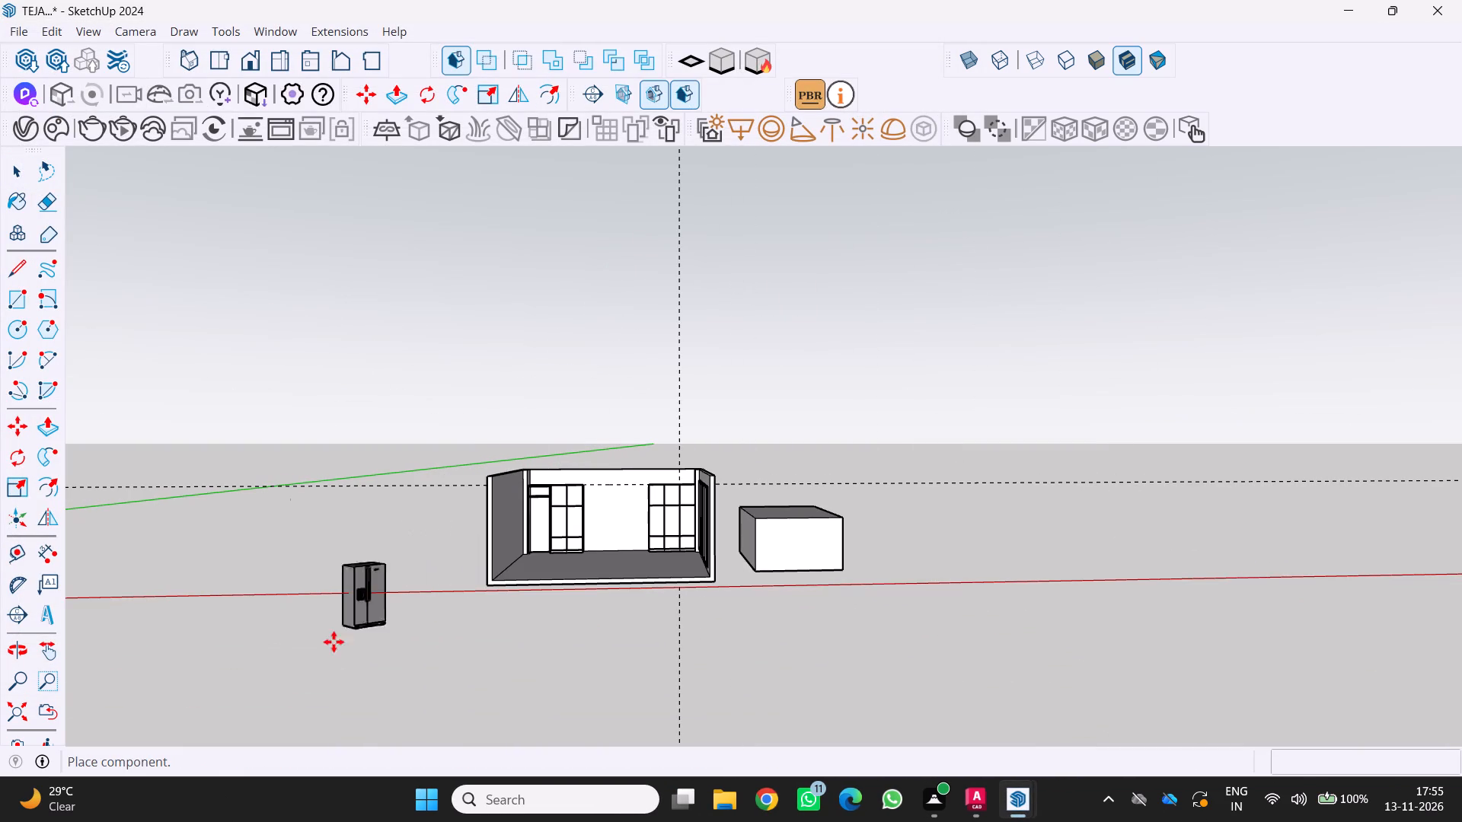
click(343, 638)
Rotate the refrigerator about 4.5° around the vertical axis, pivoting on its bottom front corner nearest the room.
scroll(367, 664, up, 13)
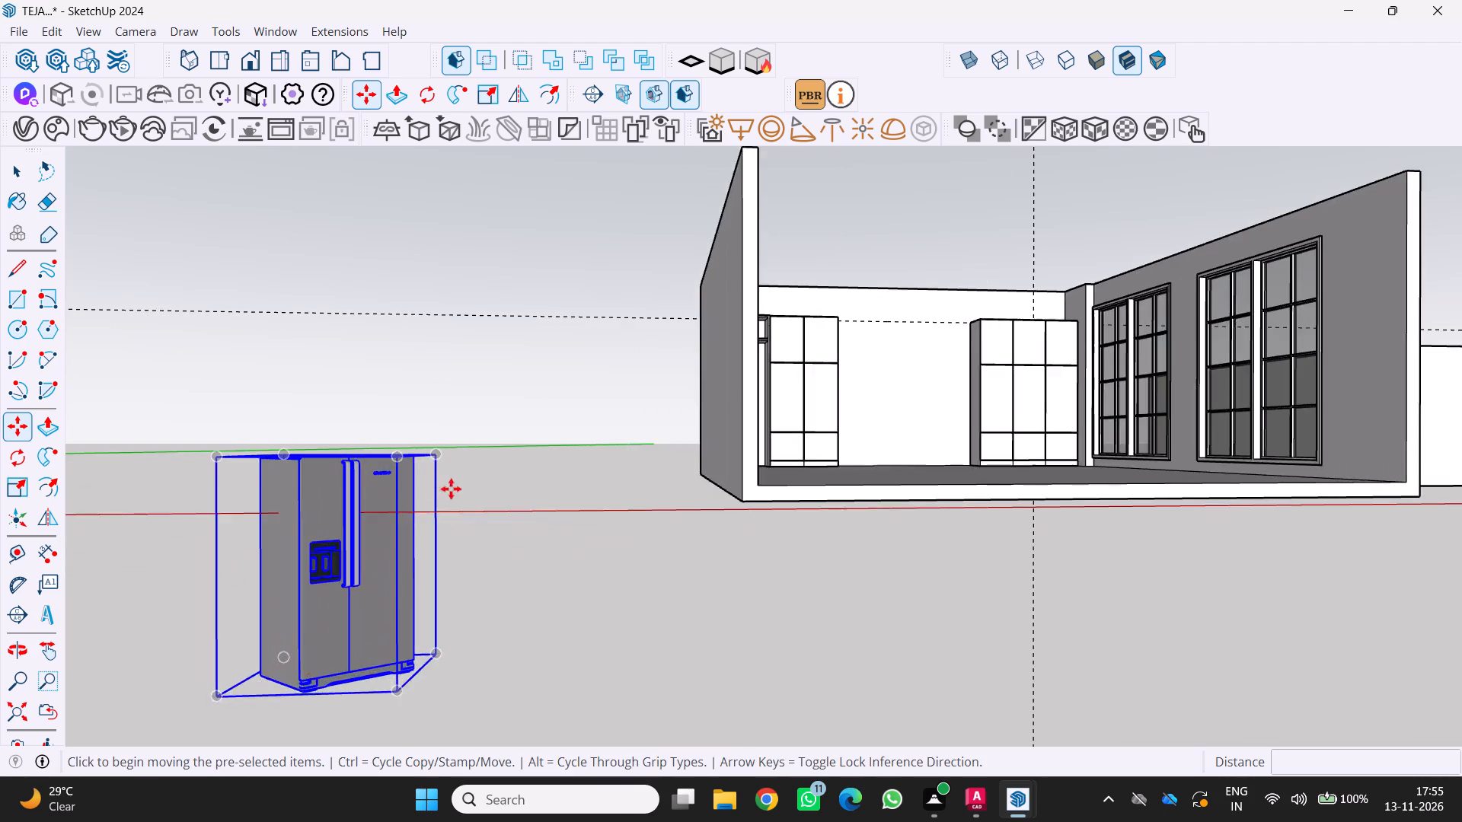
scroll(451, 489, up, 2)
middle_drag(452, 489, 513, 498)
scroll(519, 484, down, 5)
middle_click(540, 522)
scroll(540, 522, up, 1)
middle_drag(535, 530, 468, 560)
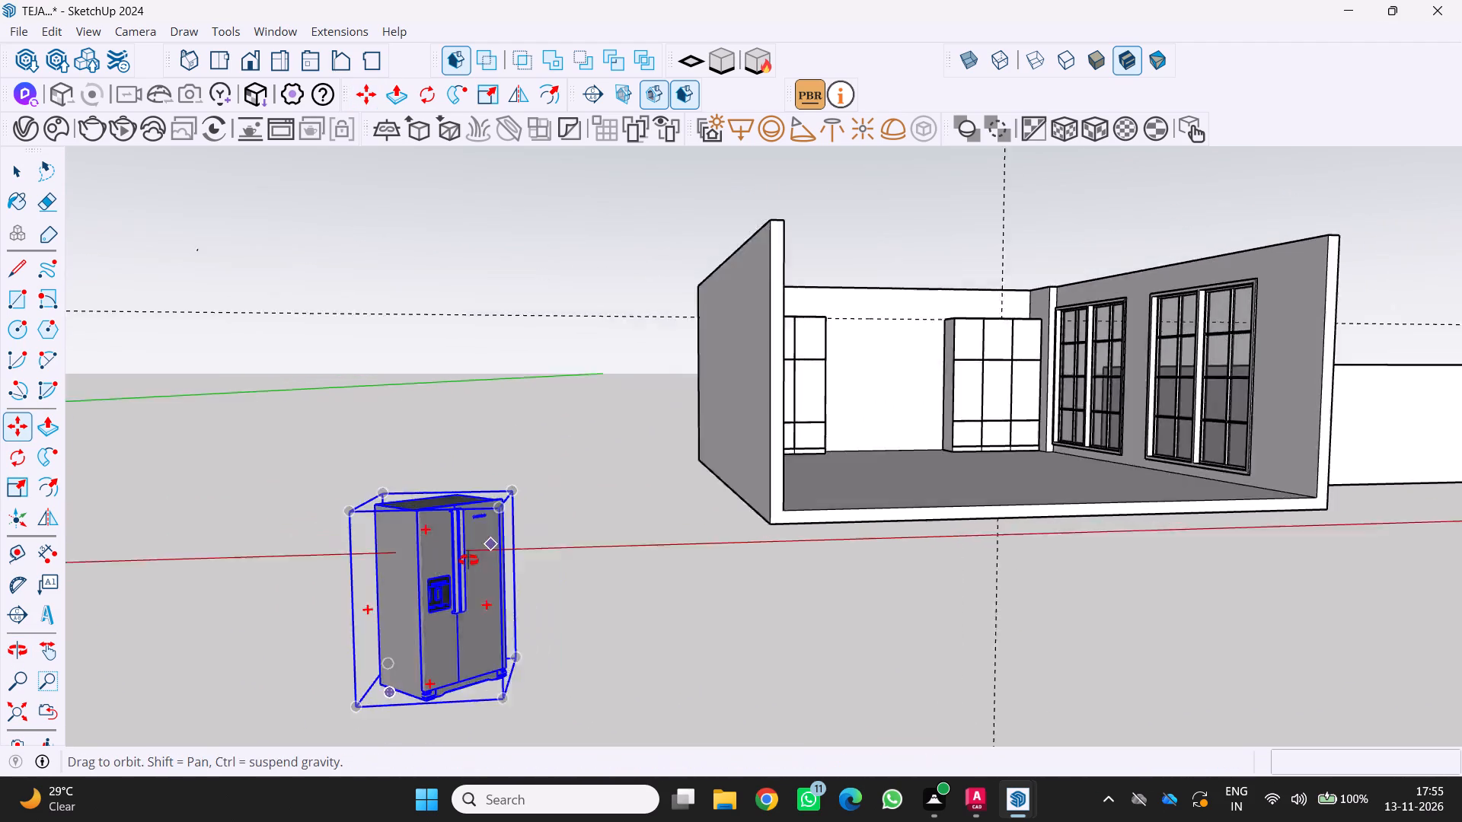
middle_drag(468, 560, 396, 561)
scroll(398, 599, up, 3)
middle_drag(399, 615, 310, 618)
scroll(343, 601, up, 3)
middle_drag(349, 599, 414, 590)
scroll(414, 590, down, 9)
middle_drag(480, 569, 275, 611)
middle_click(275, 611)
scroll(275, 611, up, 4)
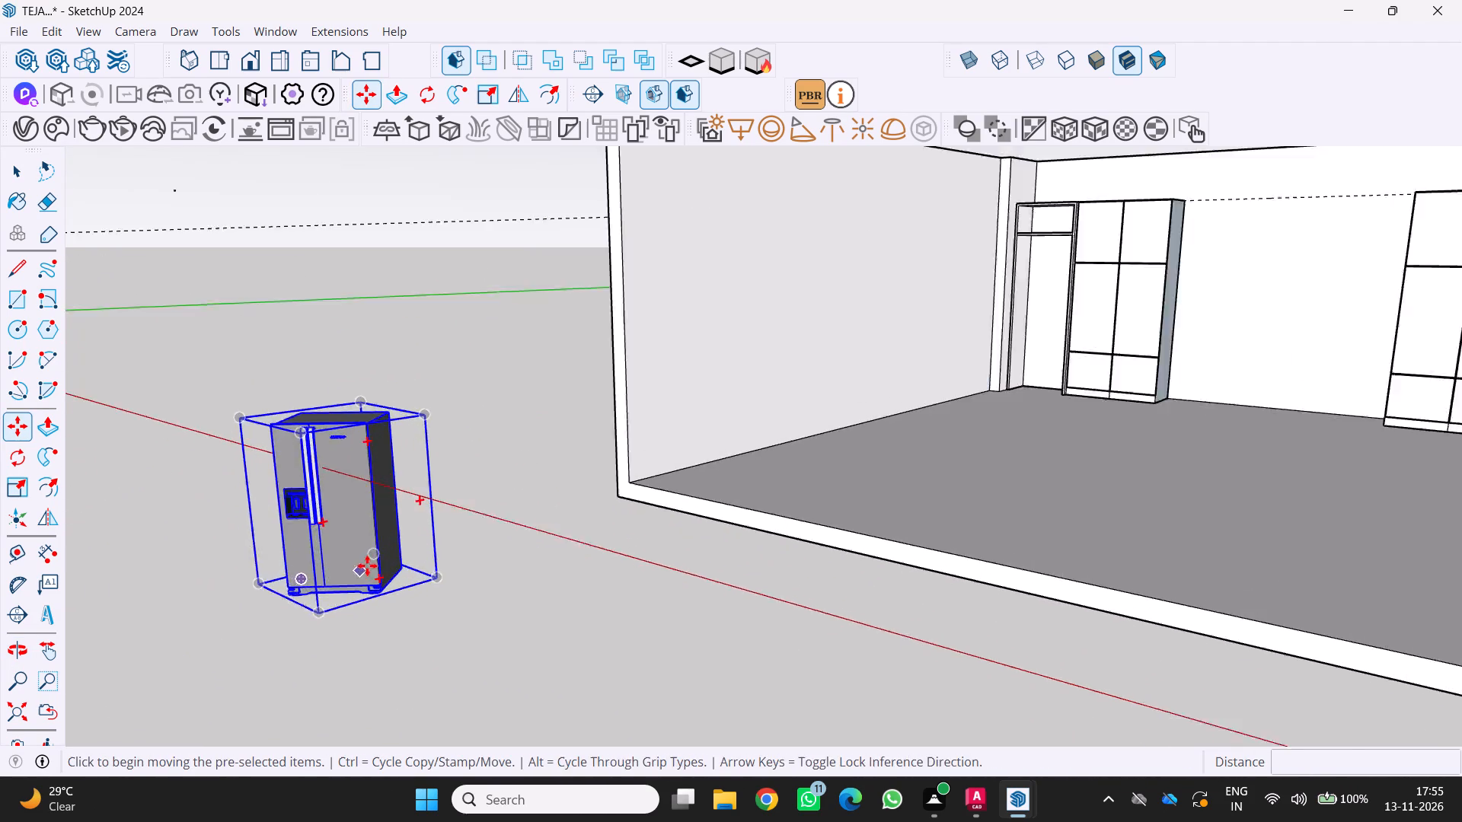
scroll(367, 566, up, 6)
middle_drag(381, 546, 335, 562)
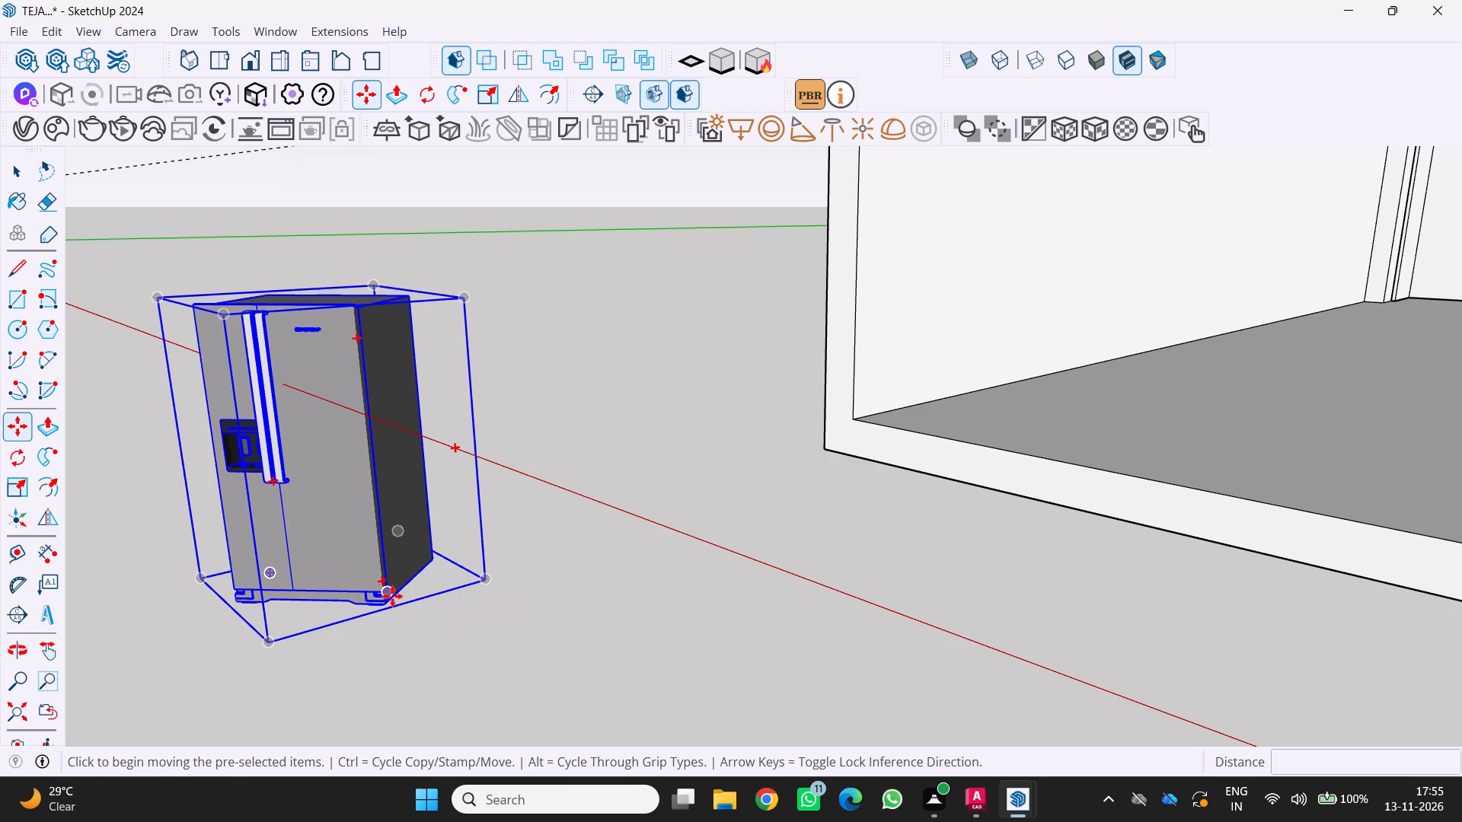
key(q)
scroll(425, 607, up, 3)
key(Up)
scroll(415, 600, up, 3)
click(382, 603)
click(444, 547)
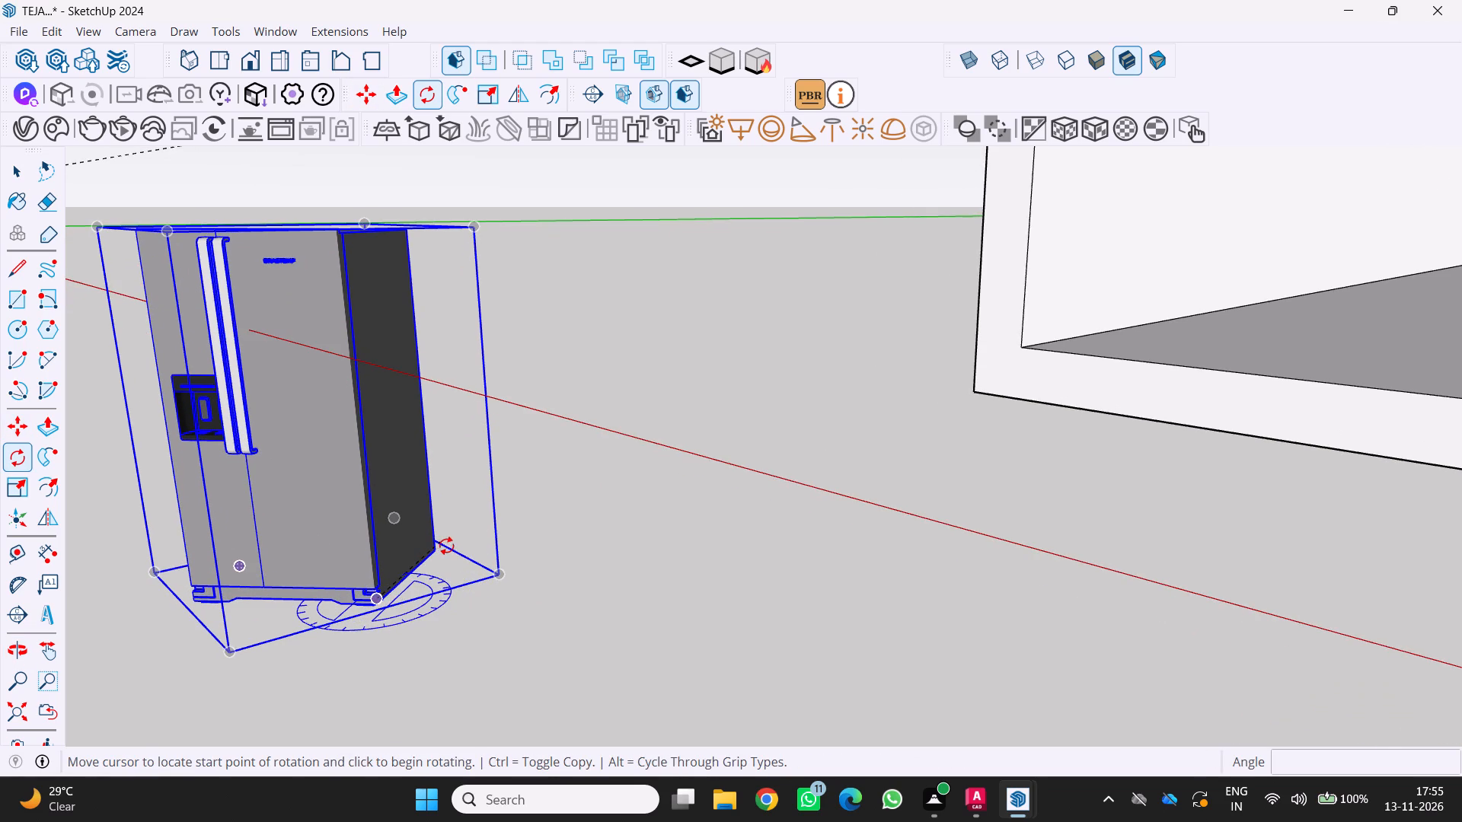
click(440, 545)
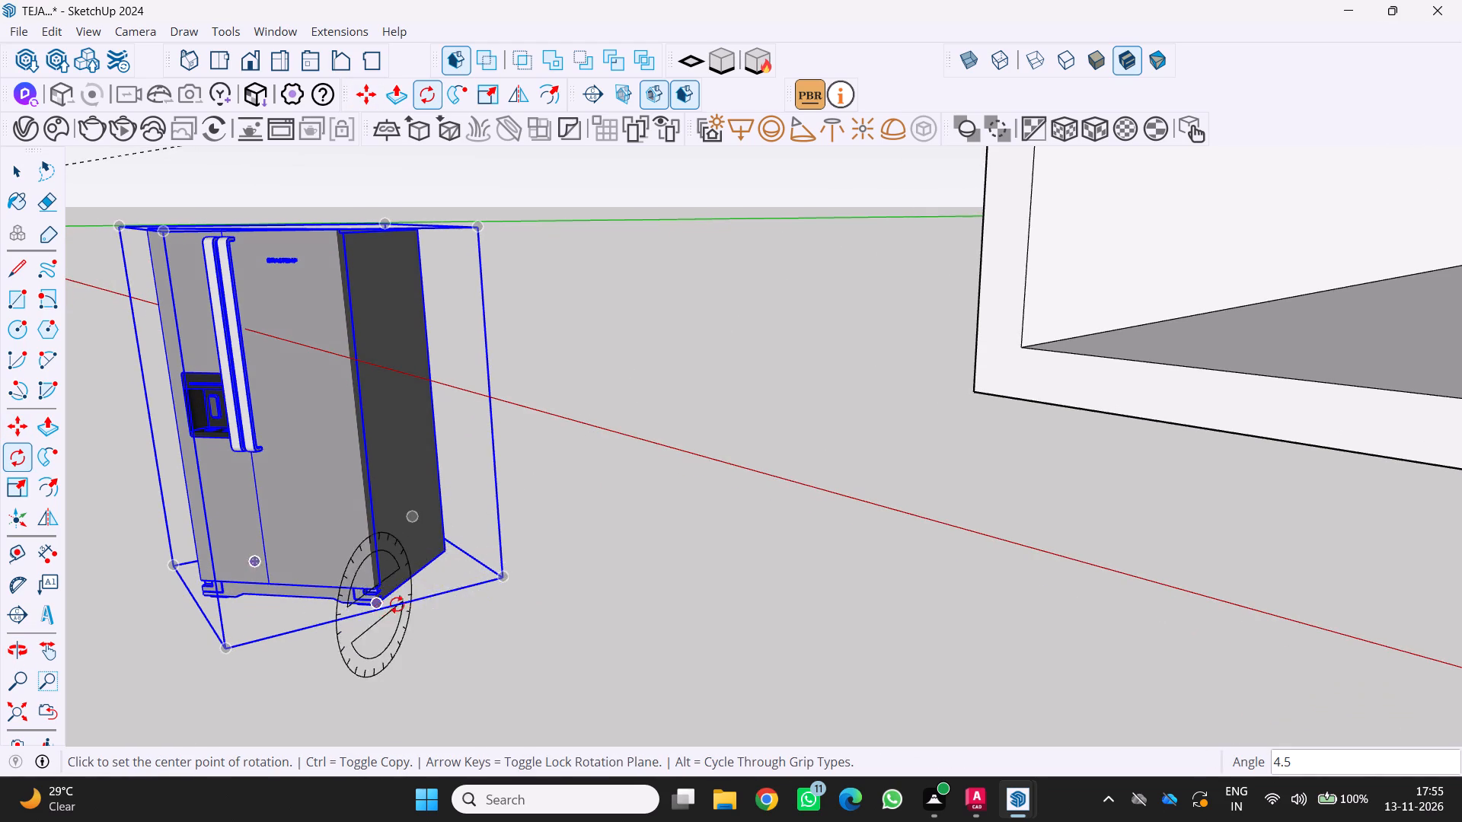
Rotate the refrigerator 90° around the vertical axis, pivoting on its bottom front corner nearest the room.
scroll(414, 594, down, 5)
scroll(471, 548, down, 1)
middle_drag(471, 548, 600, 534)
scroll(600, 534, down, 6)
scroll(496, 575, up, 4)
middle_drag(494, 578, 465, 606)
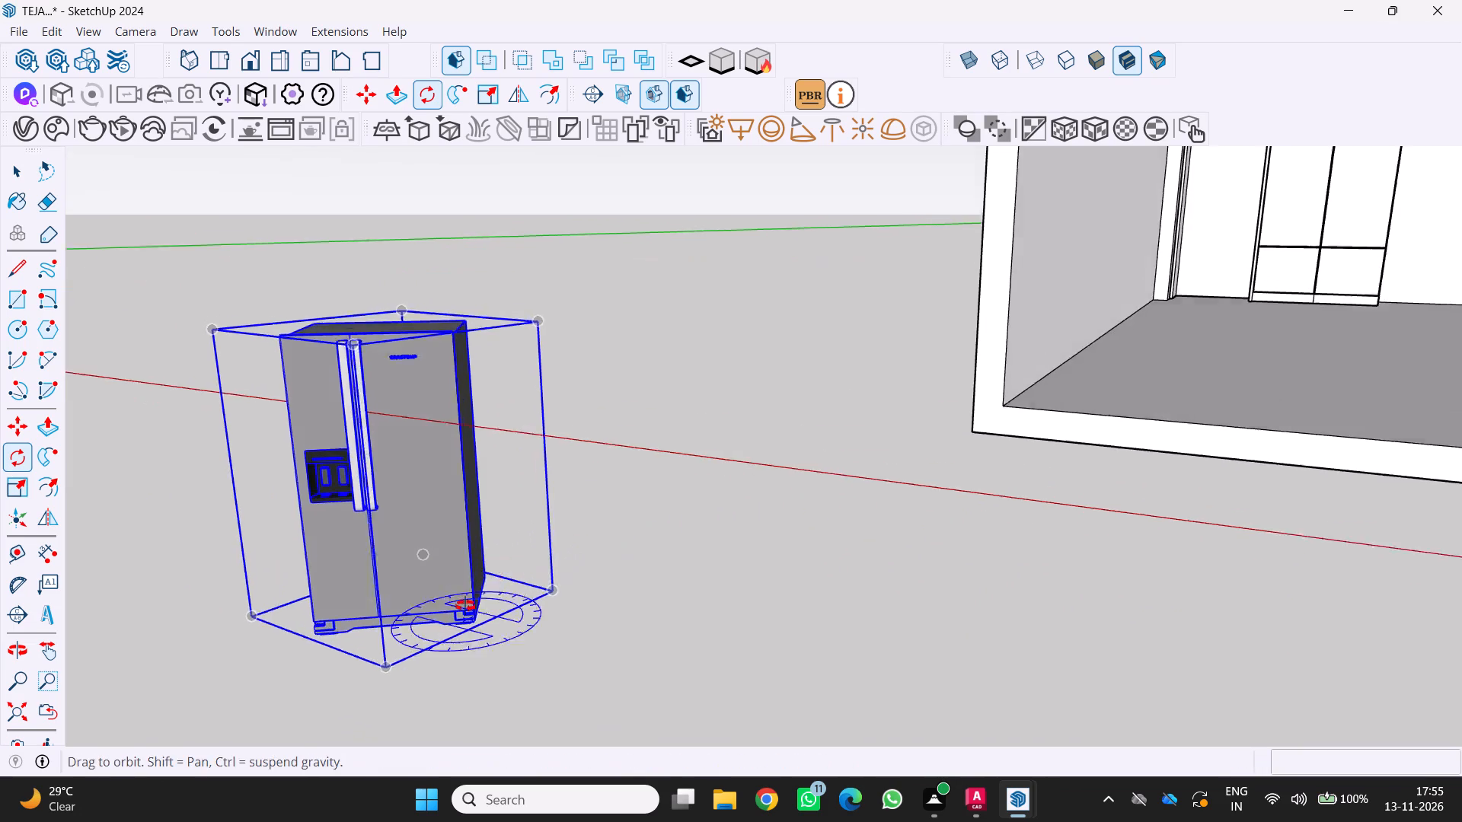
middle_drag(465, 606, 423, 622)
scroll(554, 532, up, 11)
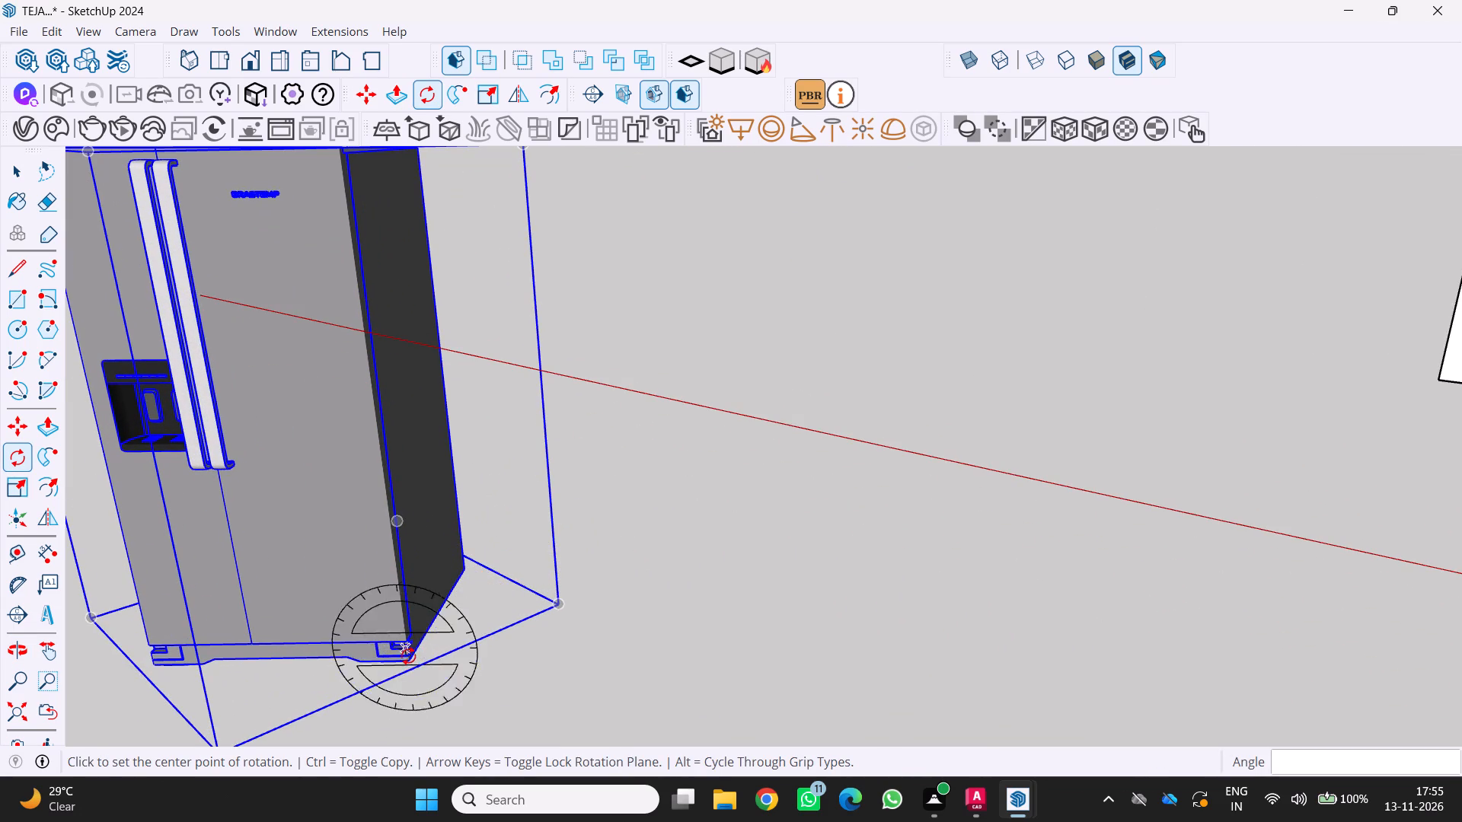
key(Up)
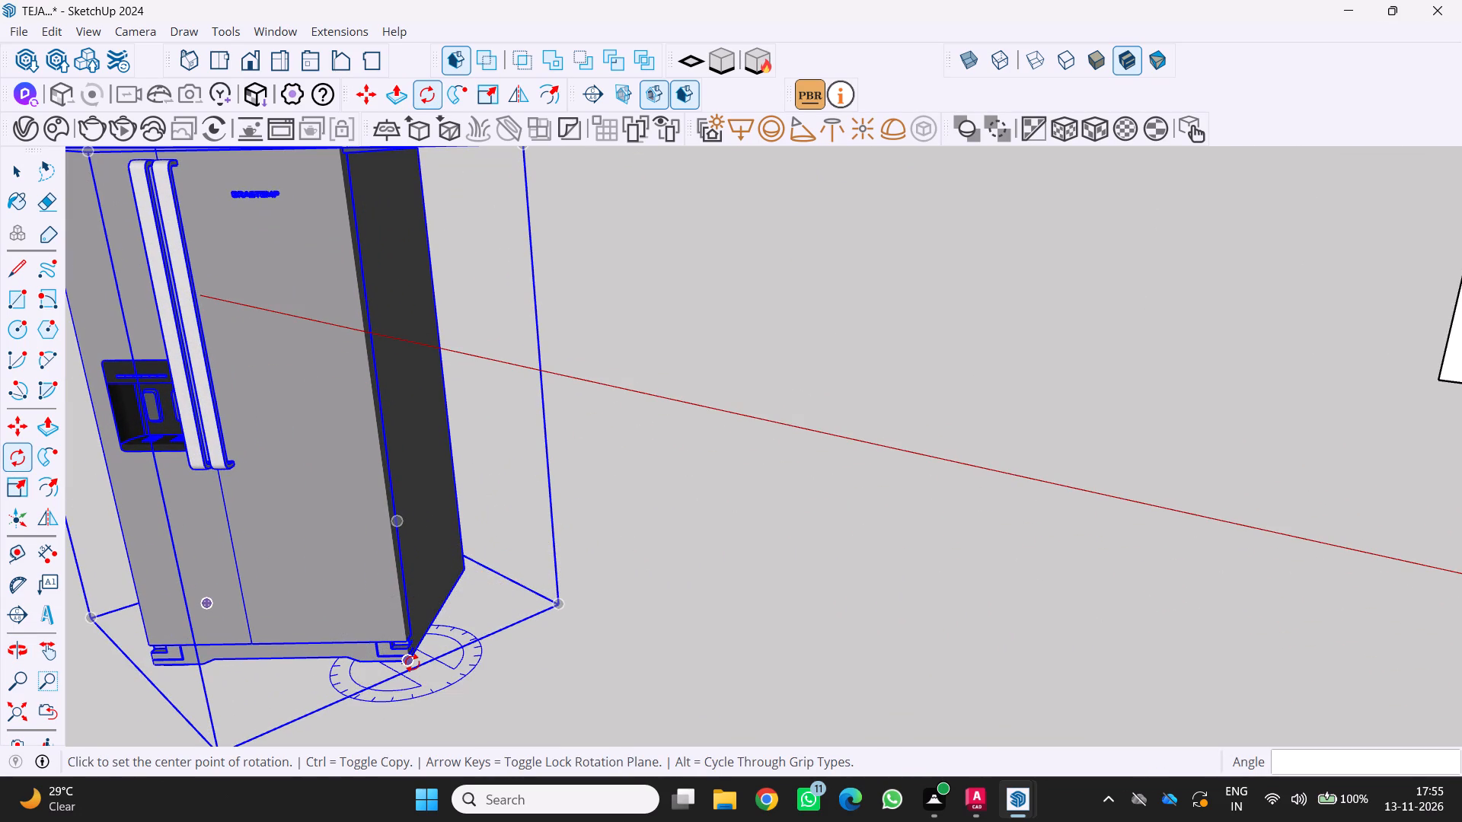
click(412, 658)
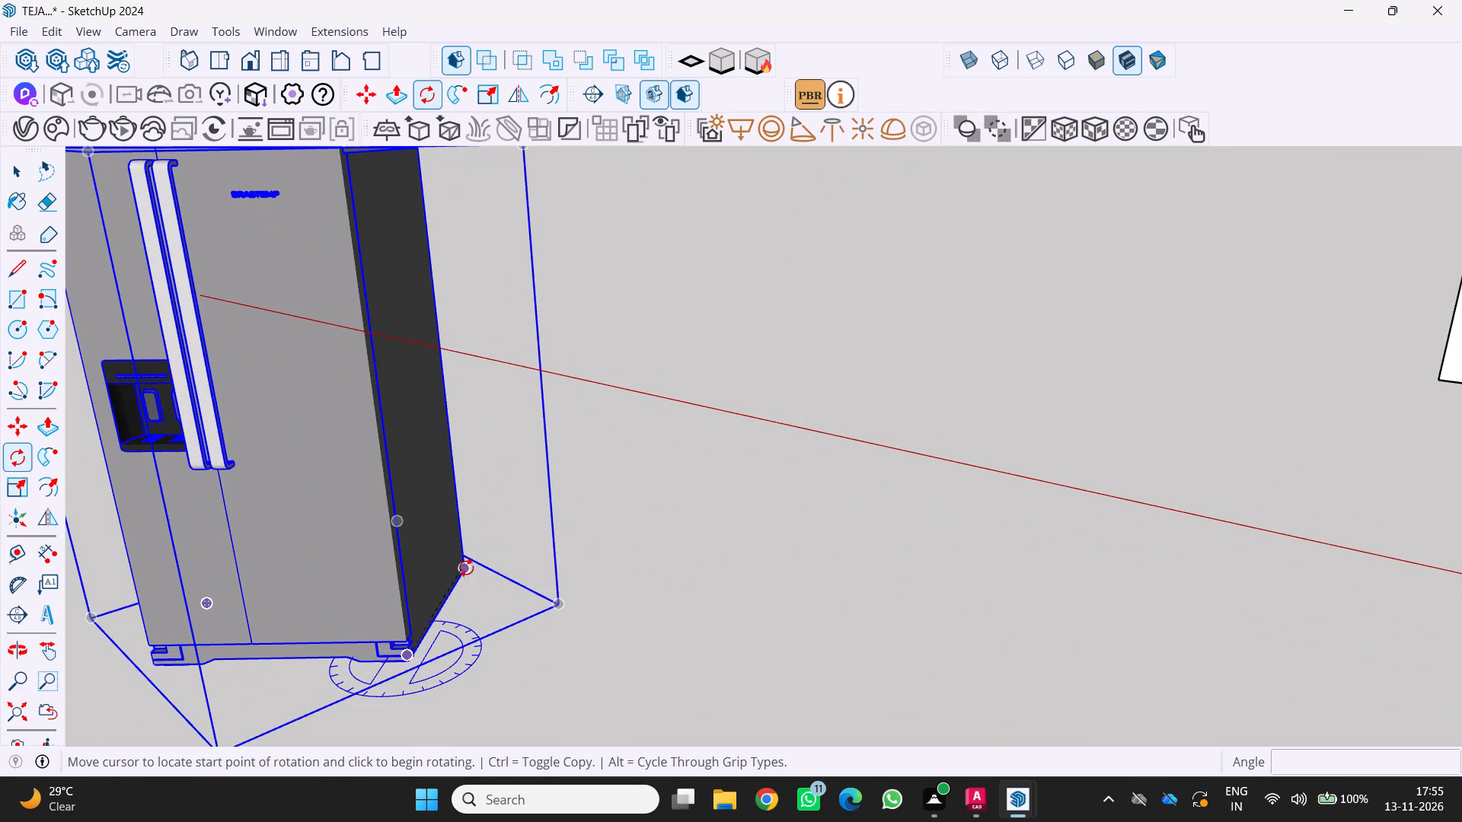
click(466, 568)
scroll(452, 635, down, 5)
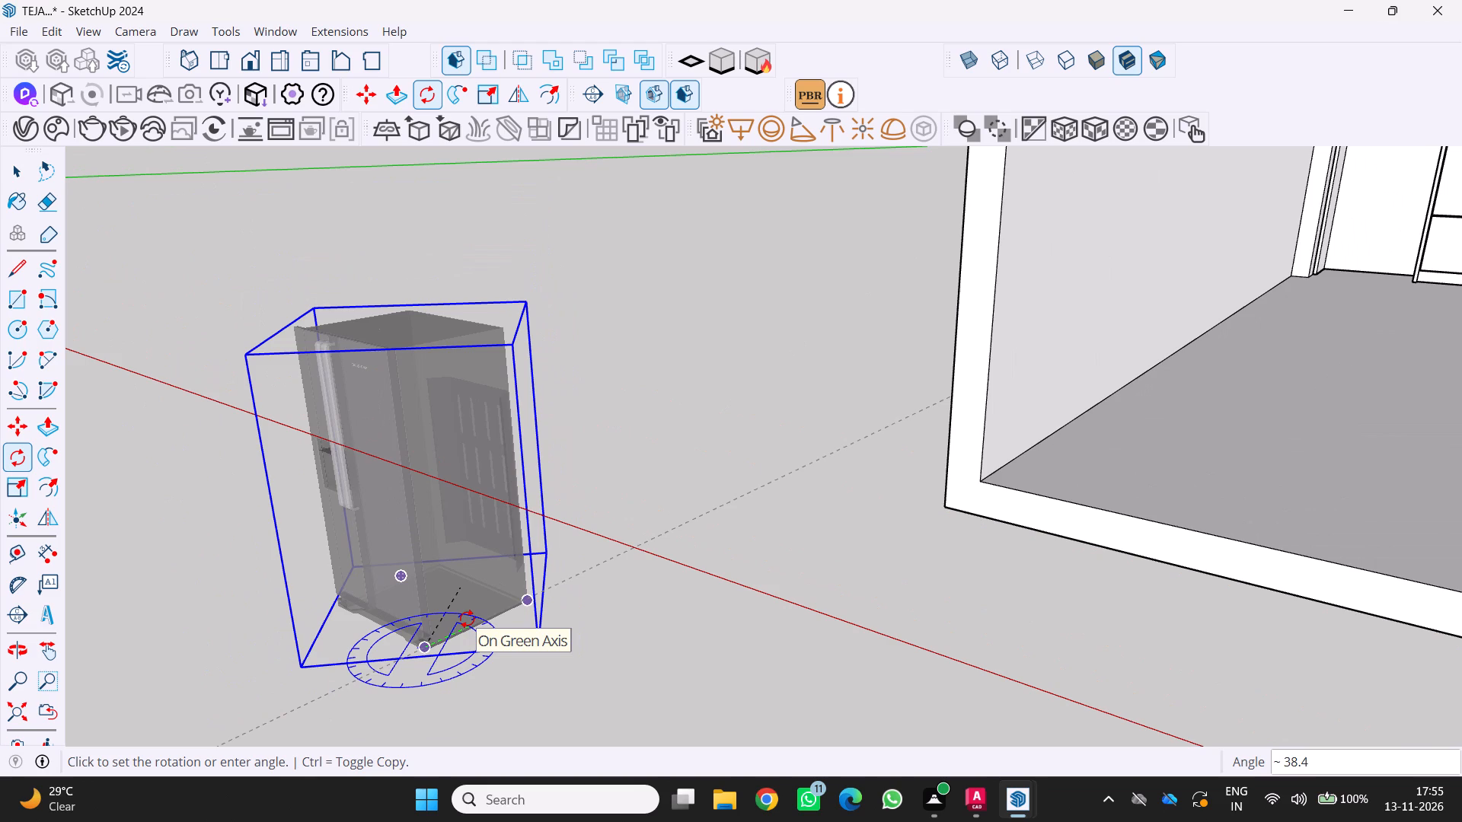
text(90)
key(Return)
Delete the side-by-side refrigerator standing outside the room and leave its component.
scroll(471, 626, down, 2)
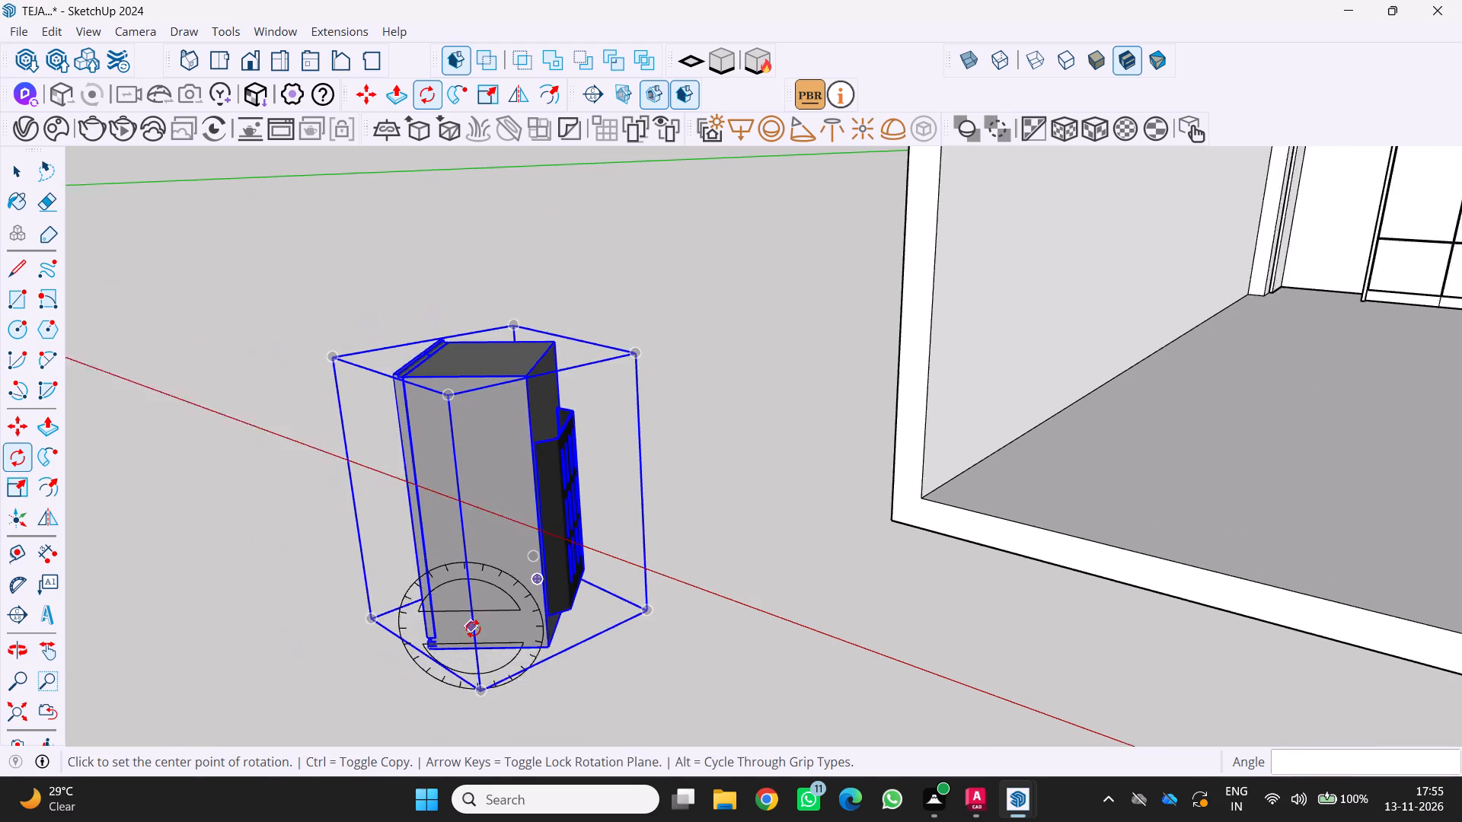
scroll(473, 629, down, 2)
middle_drag(487, 623, 822, 594)
scroll(621, 620, up, 3)
middle_drag(657, 628, 723, 650)
scroll(722, 650, down, 2)
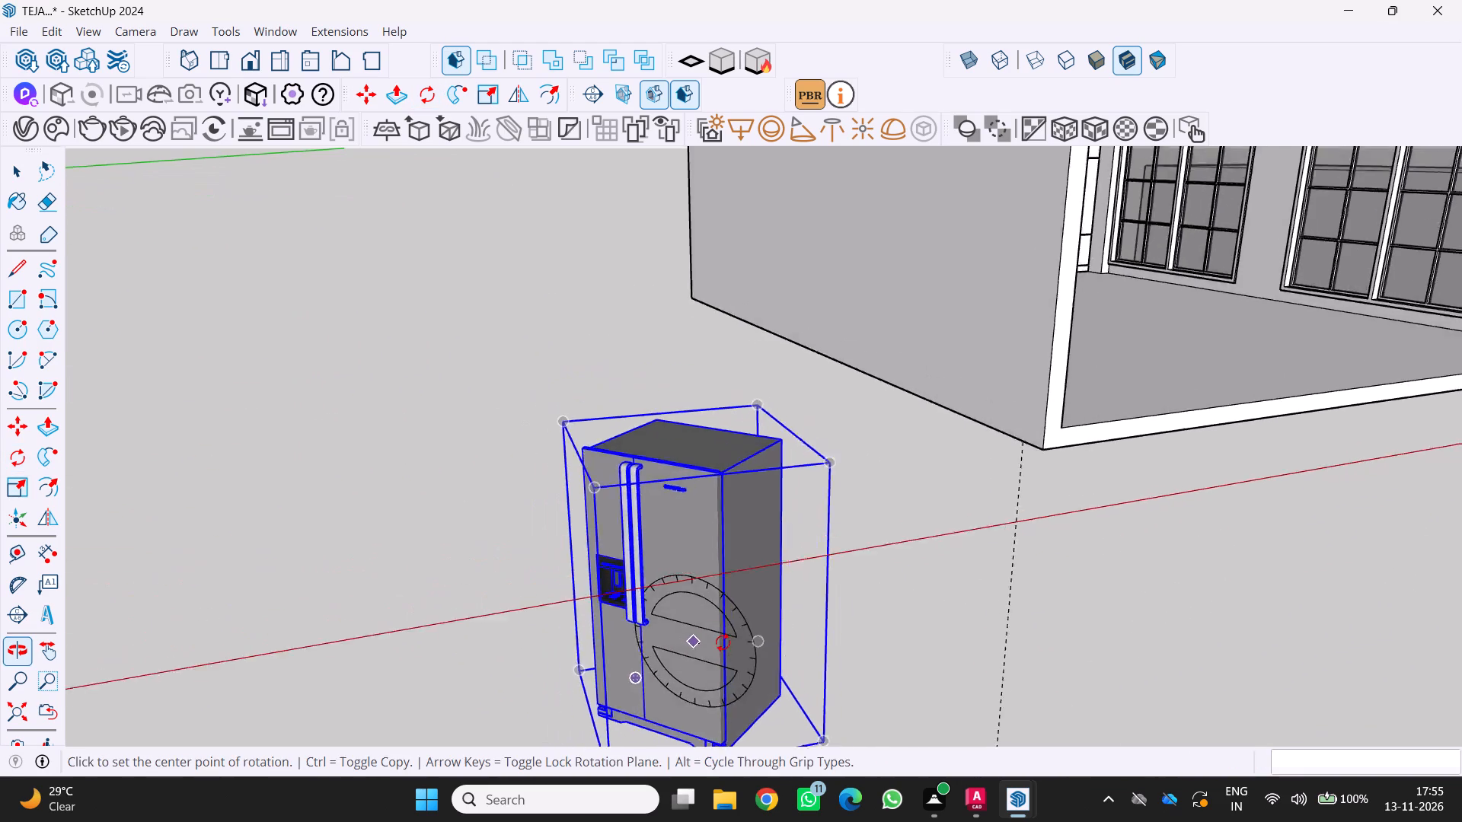
scroll(723, 642, down, 5)
middle_drag(688, 619, 643, 616)
scroll(621, 606, down, 4)
key(space)
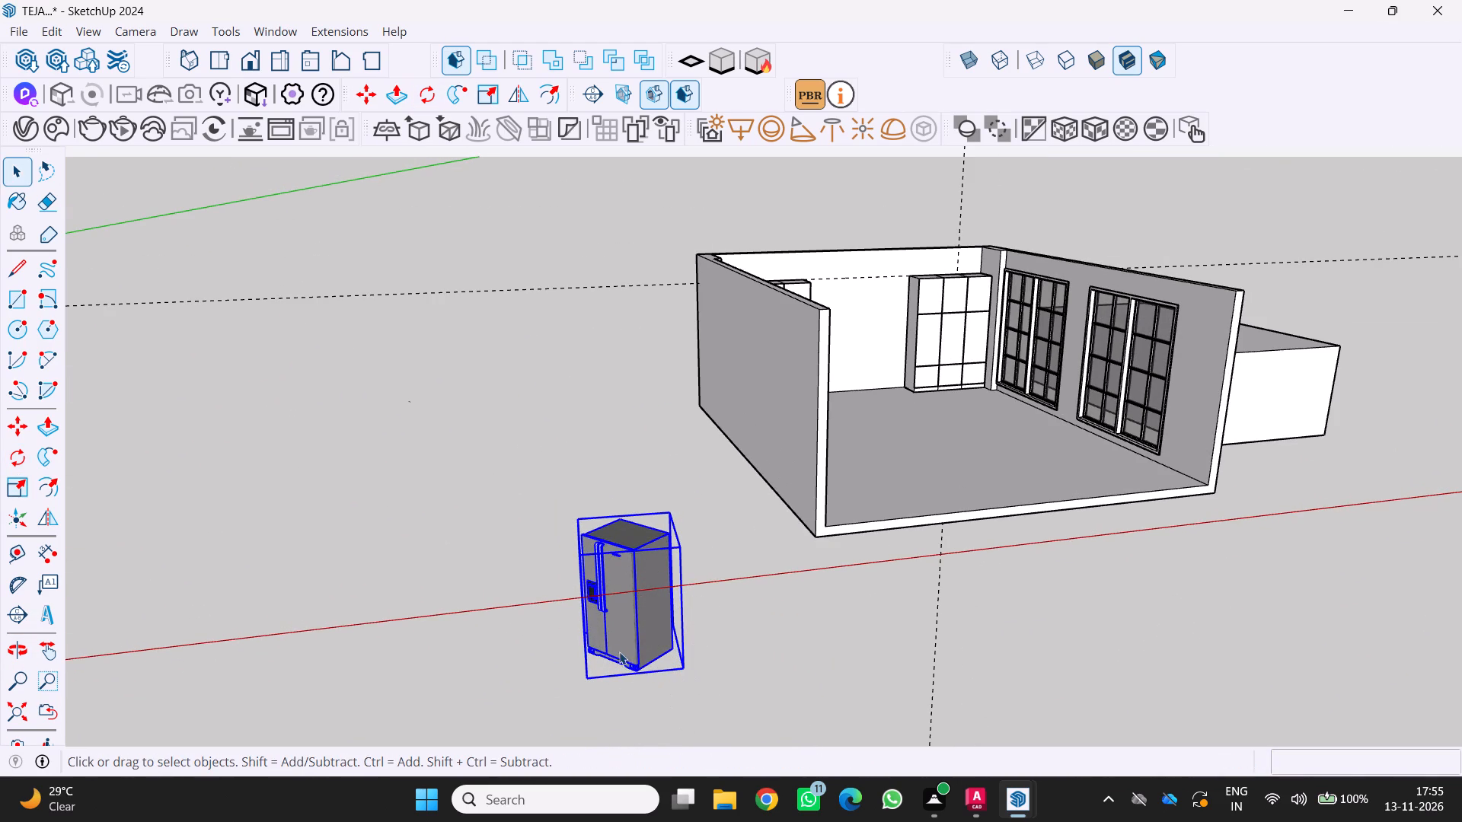
triple_click(624, 647)
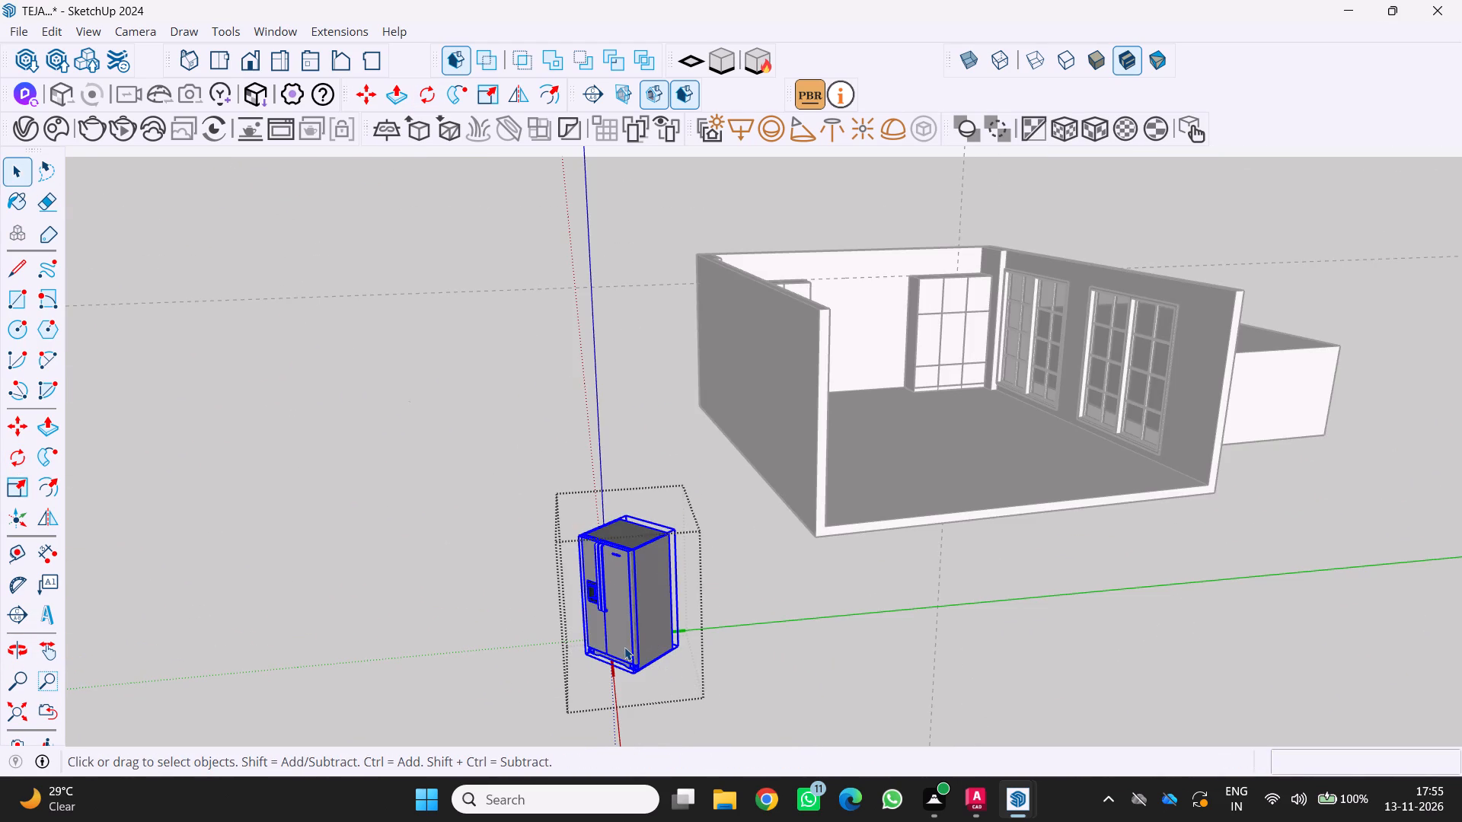
key(Delete)
scroll(618, 650, down, 2)
middle_drag(618, 650, 480, 667)
middle_click(477, 668)
key(space)
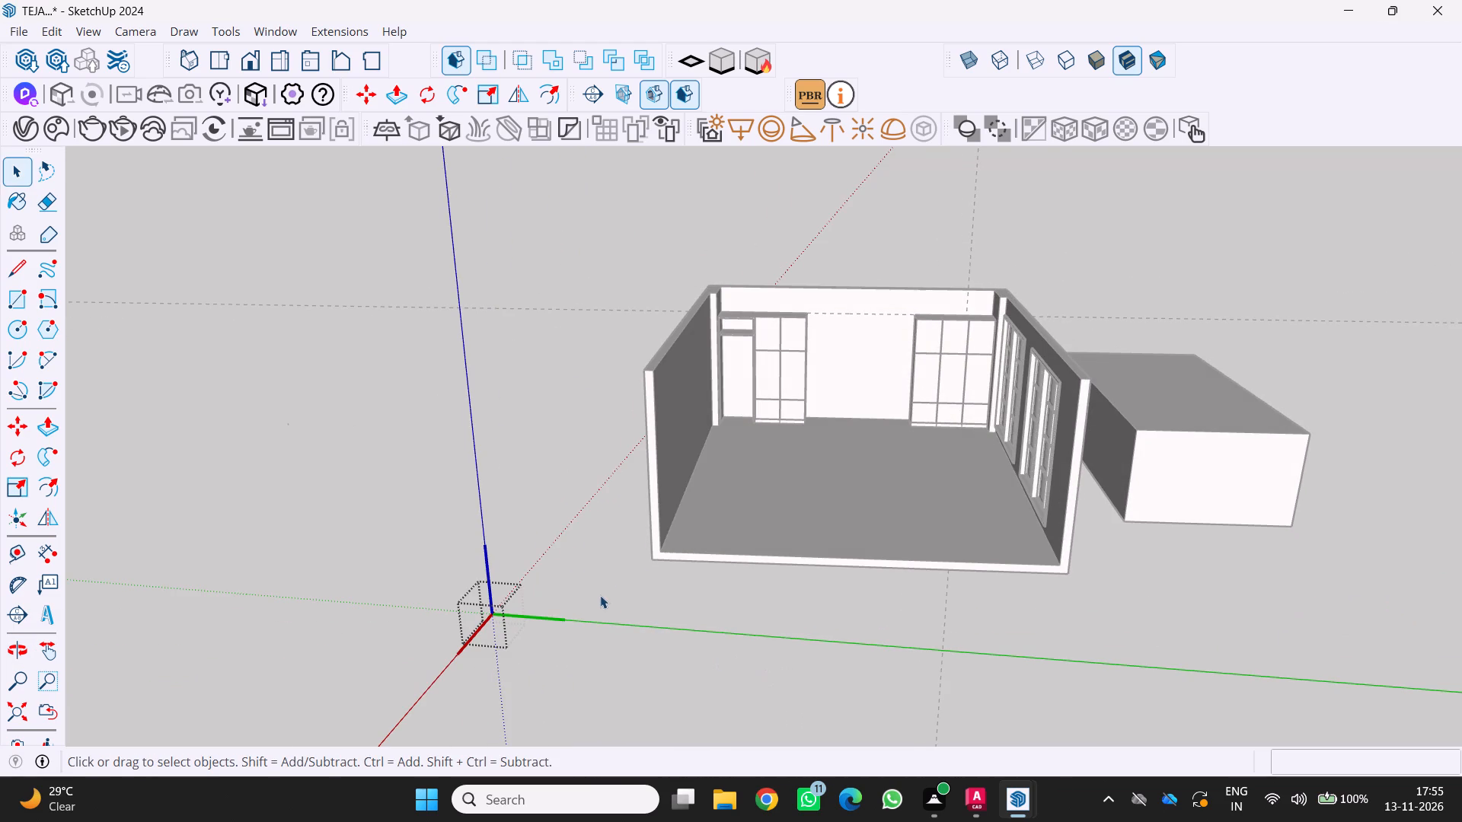
click(591, 587)
Find the "High tech Frige" model of 229 KB in the 3D Warehouse "frige" results and load it directly into the model.
scroll(602, 579, up, 3)
middle_drag(605, 577, 576, 573)
scroll(799, 330, up, 6)
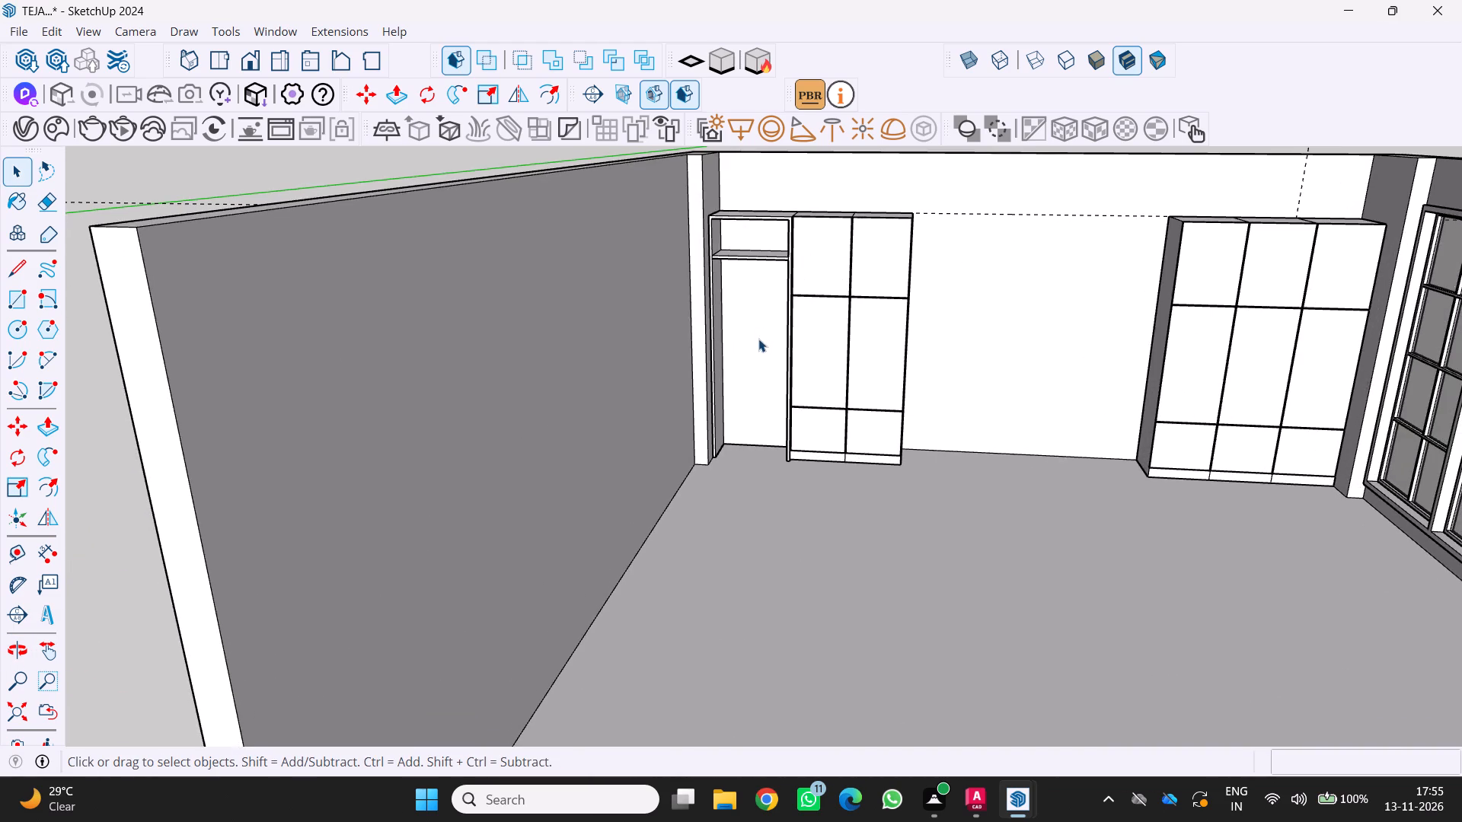
scroll(756, 339, down, 5)
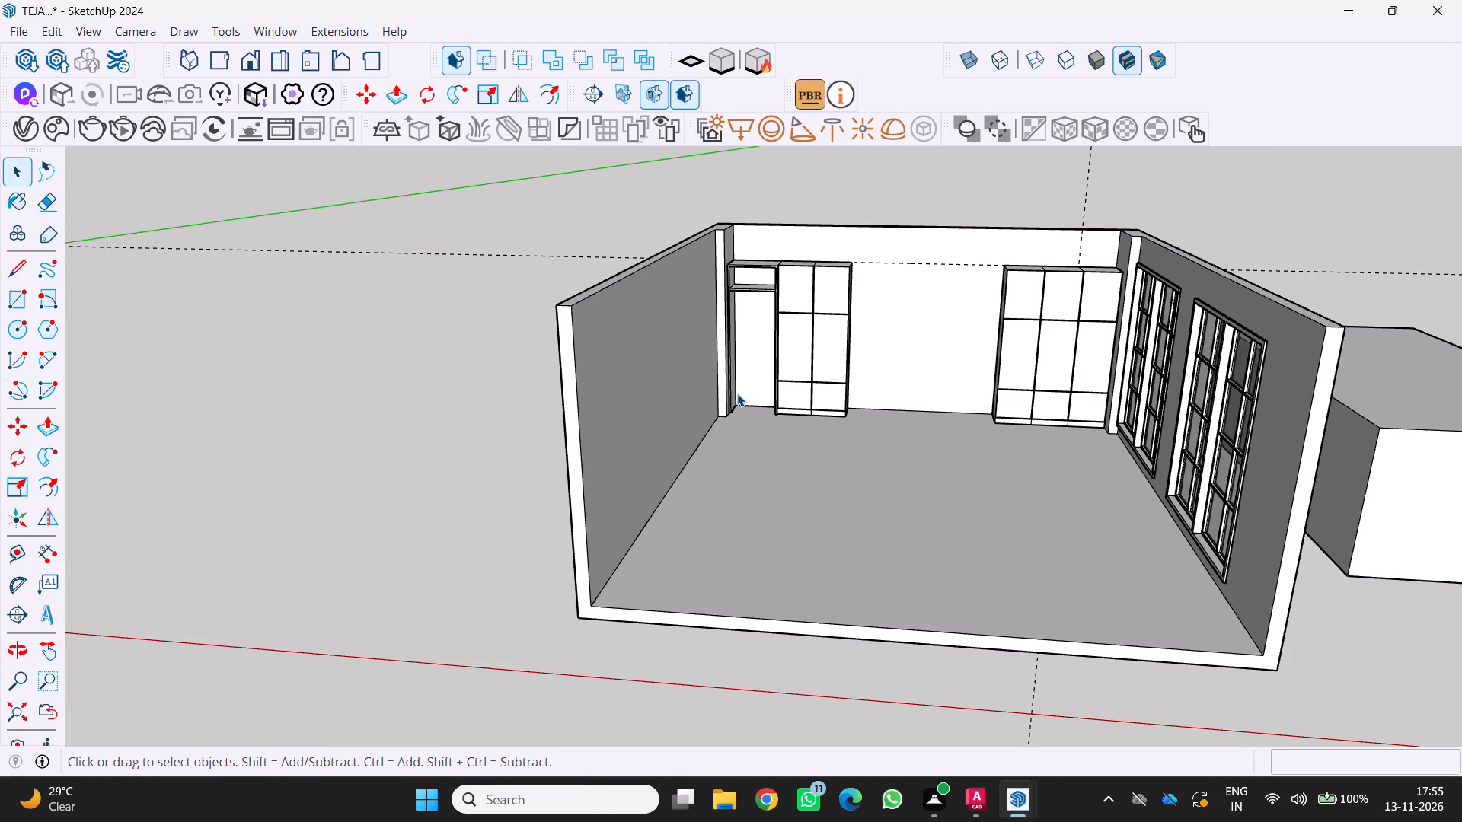
click(285, 30)
click(304, 179)
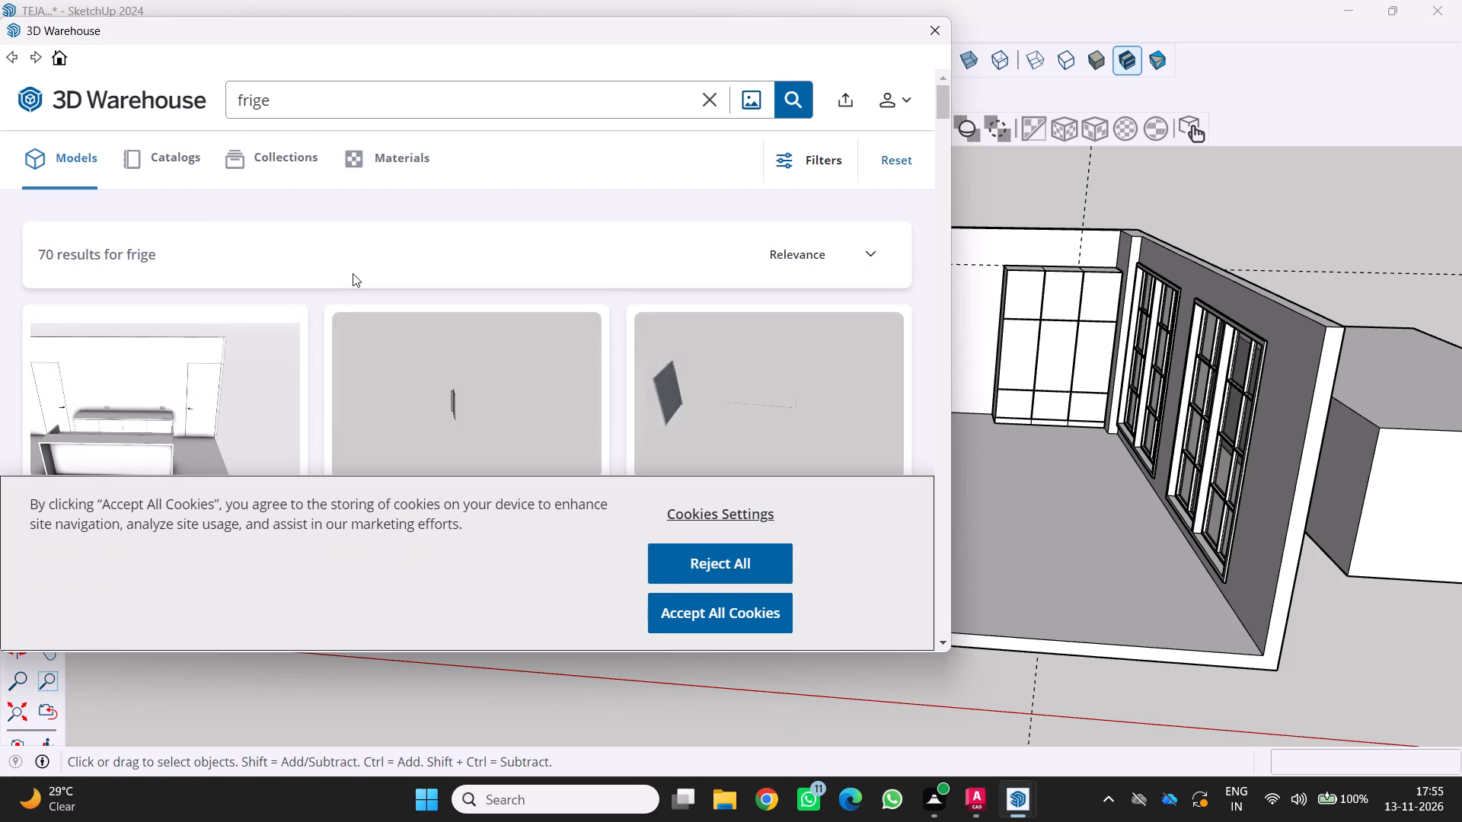
scroll(439, 368, down, 3)
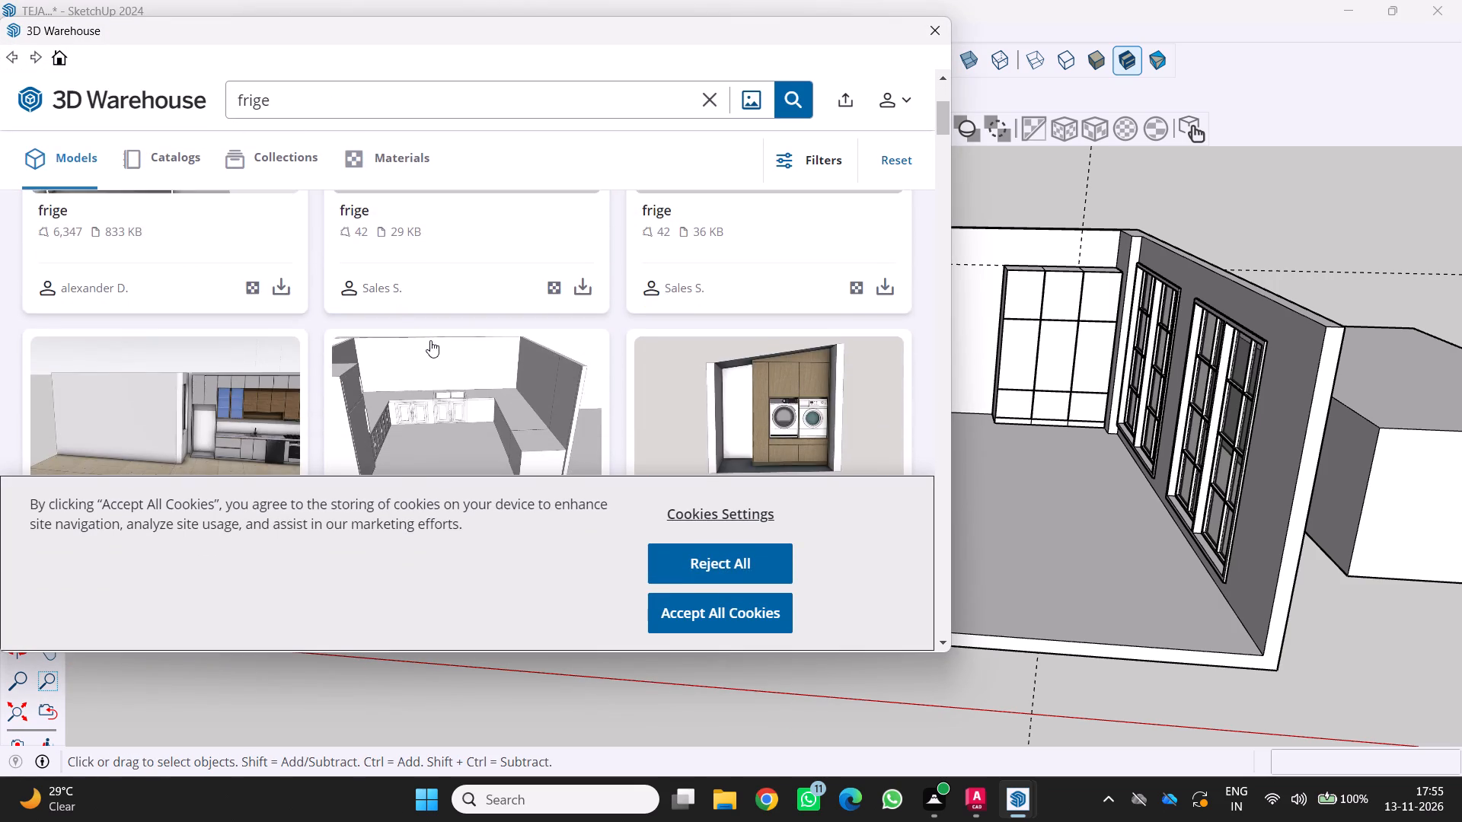
scroll(426, 342, down, 9)
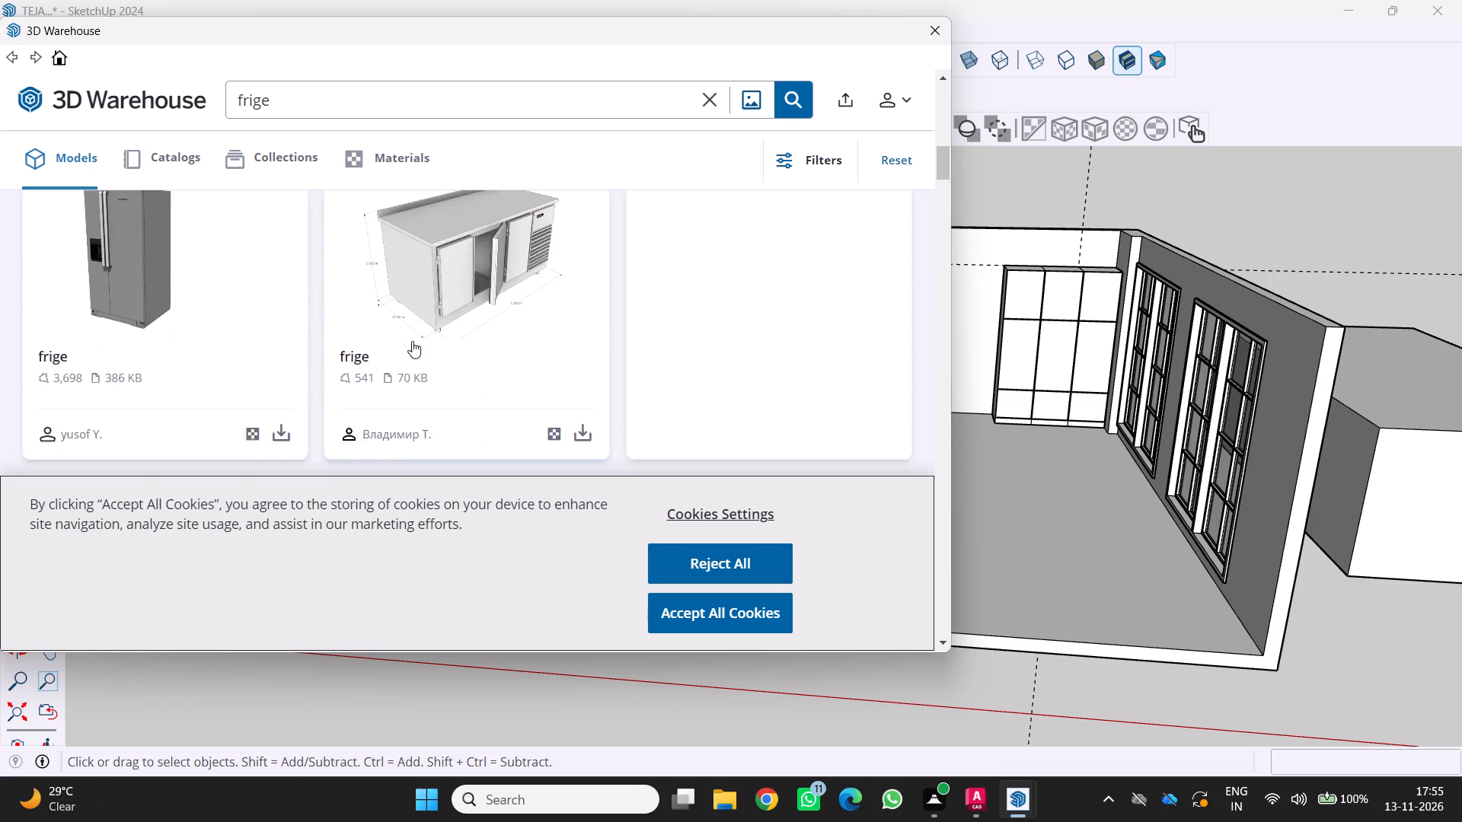
scroll(412, 341, down, 5)
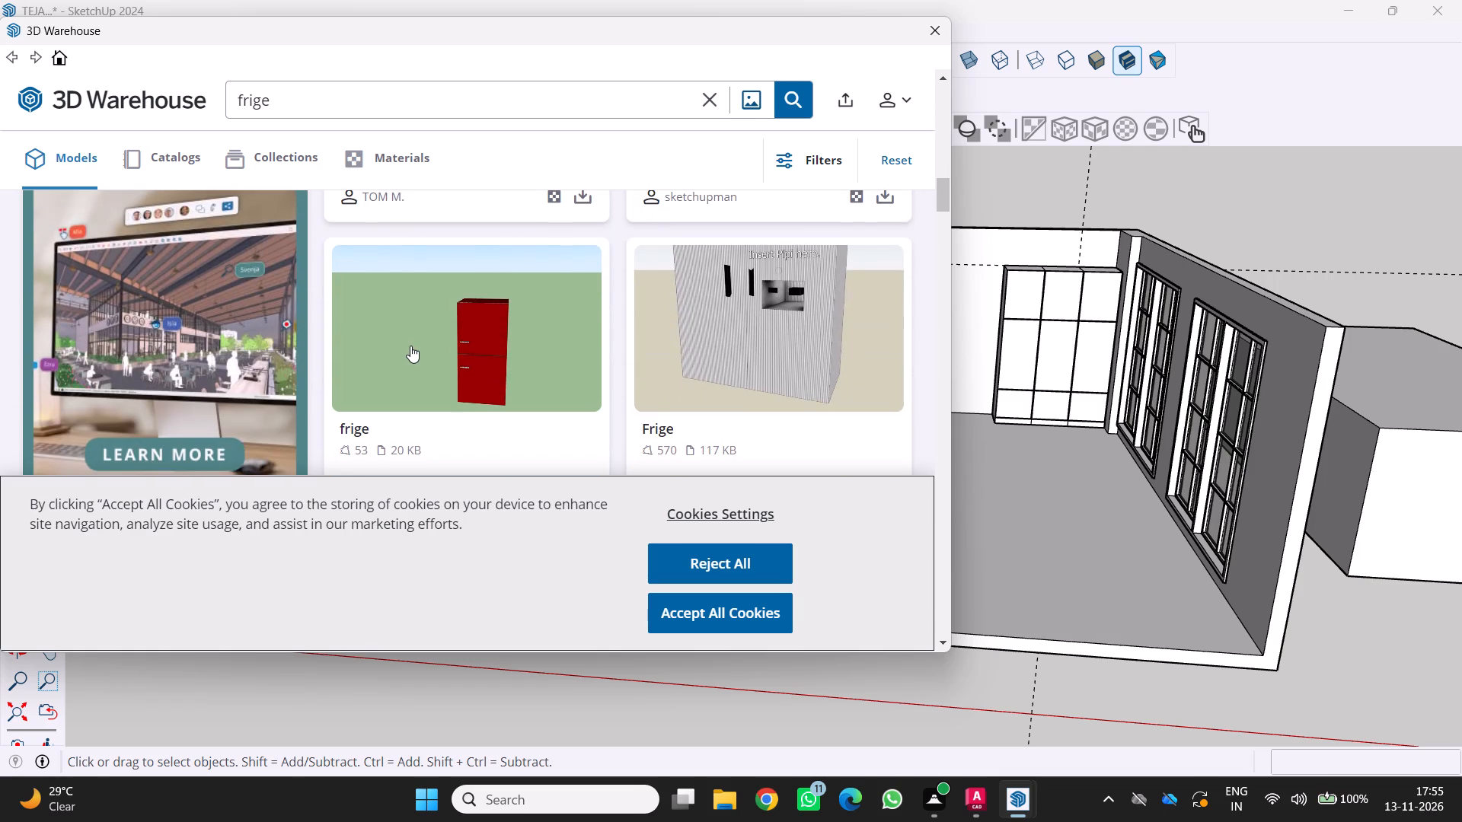
scroll(410, 346, down, 6)
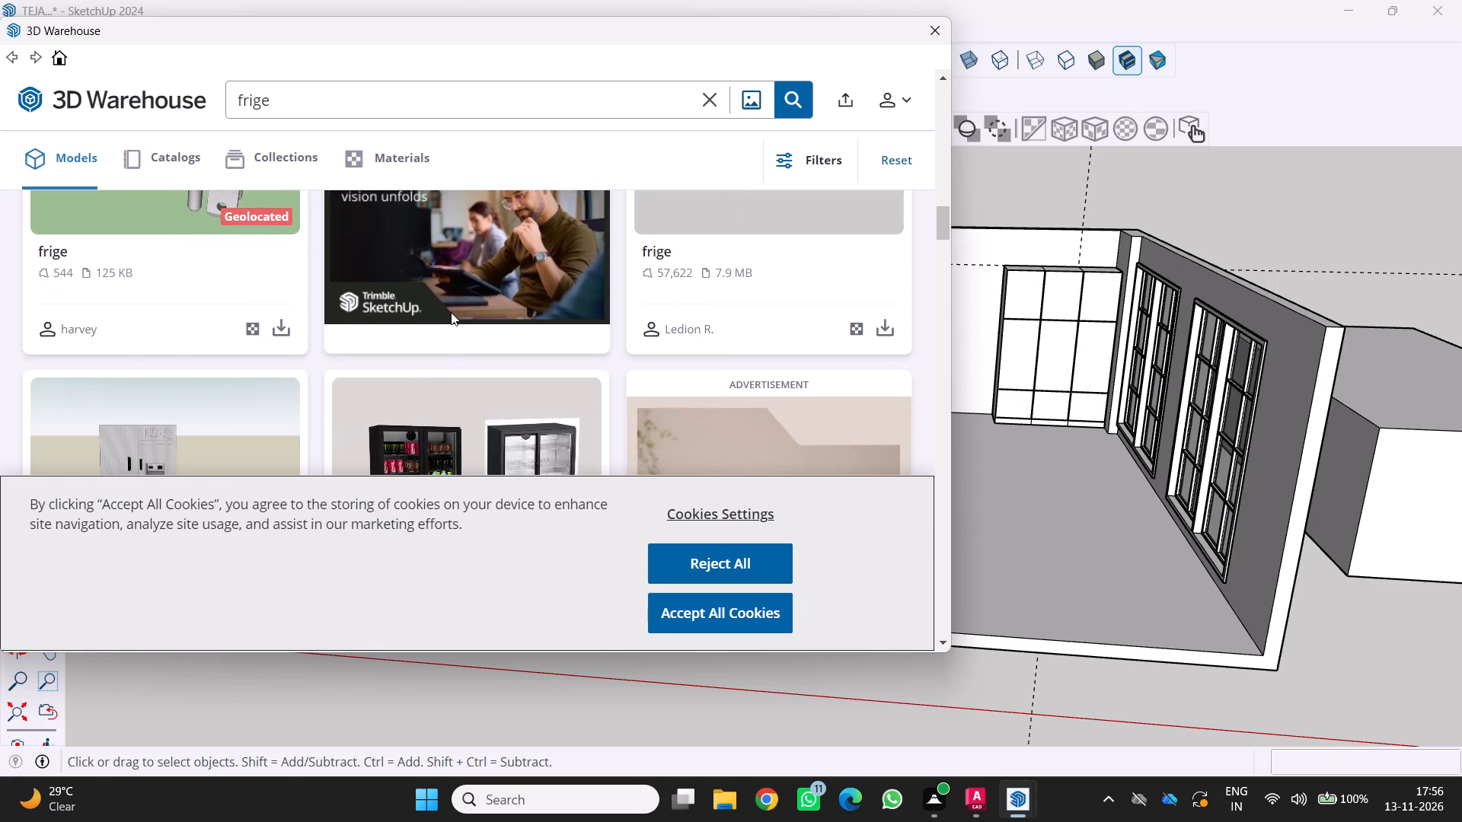
scroll(451, 312, down, 4)
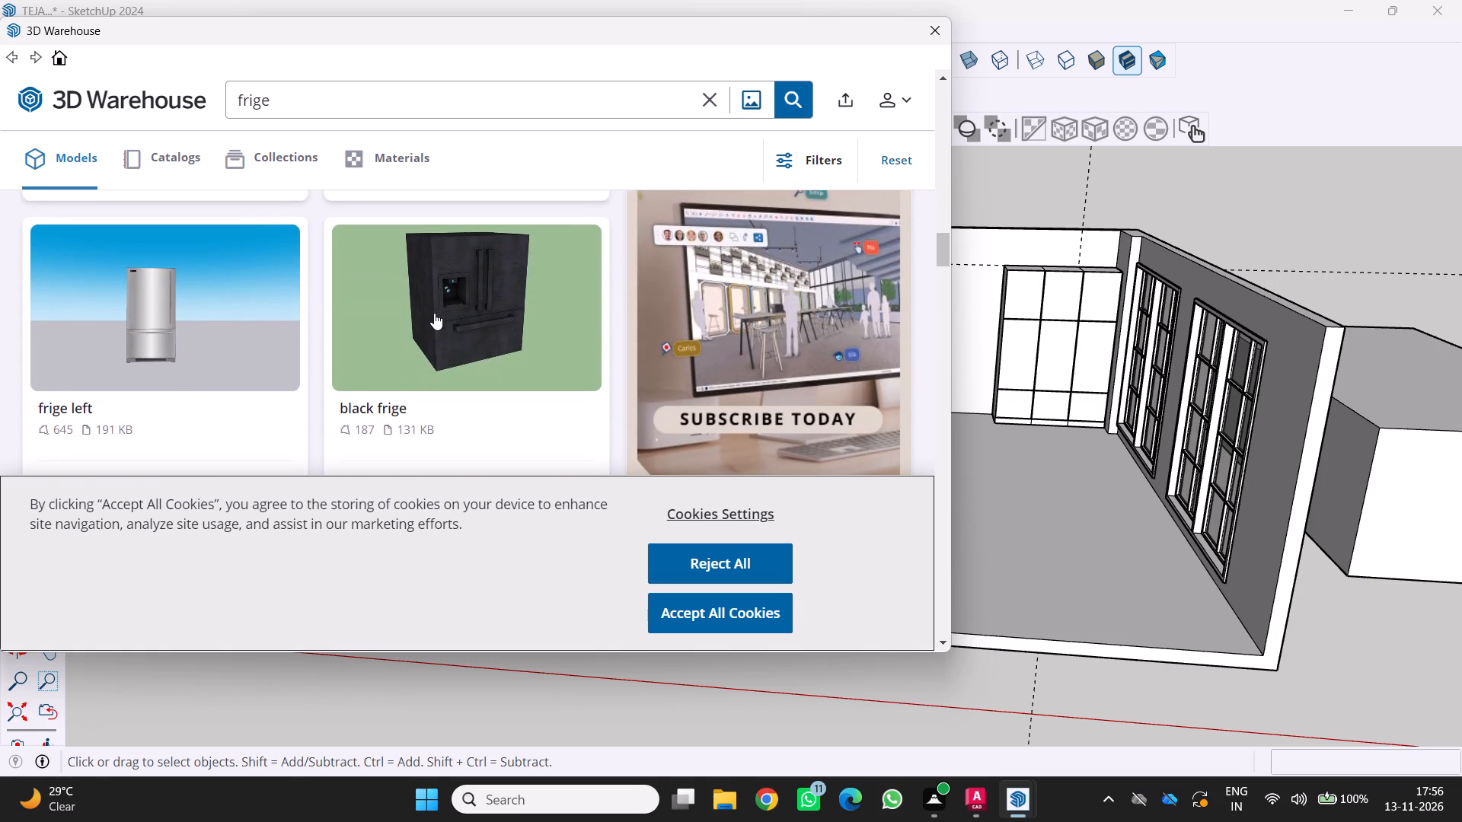
scroll(303, 342, down, 6)
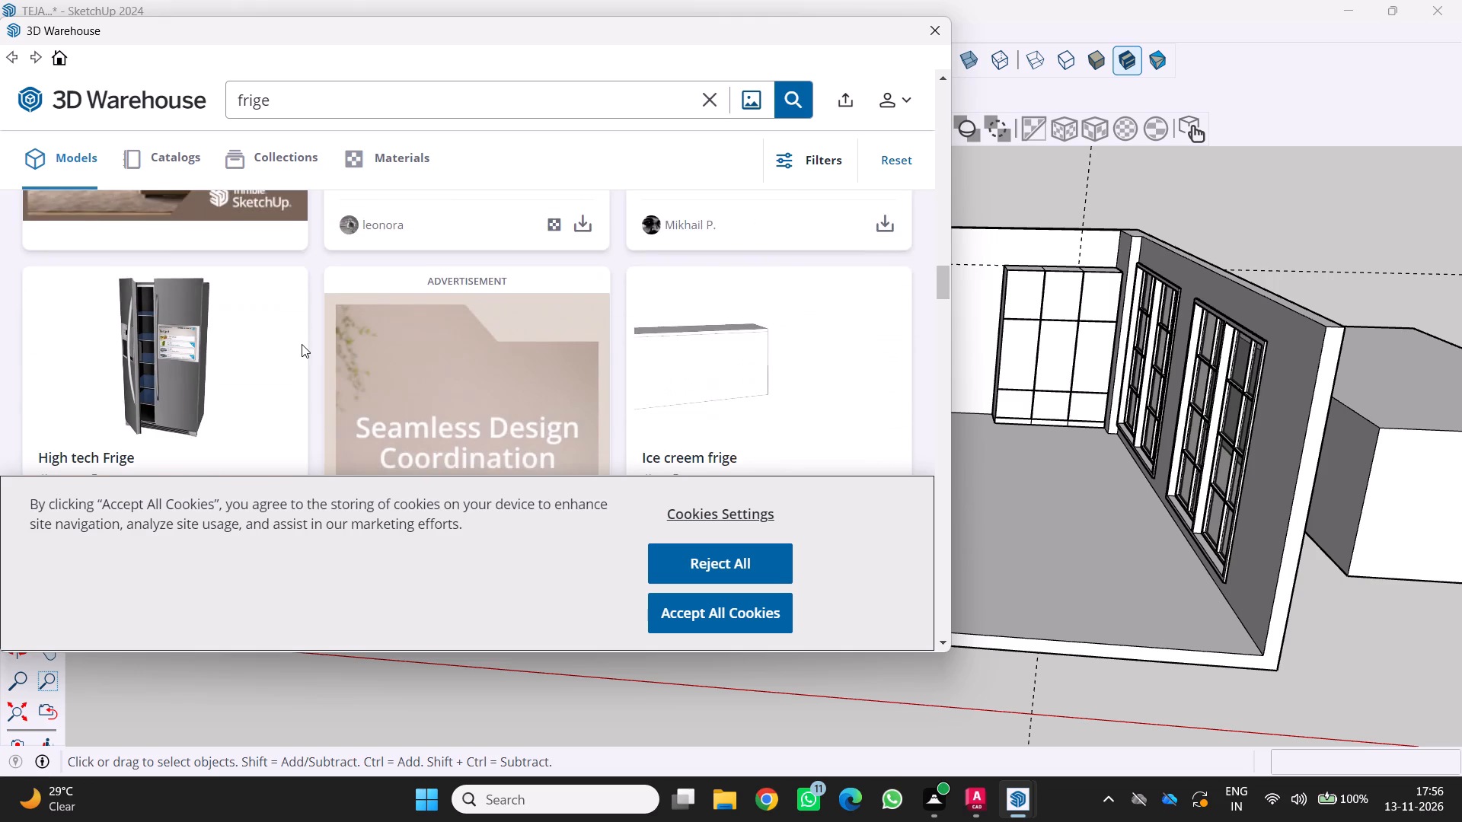
scroll(302, 344, down, 1)
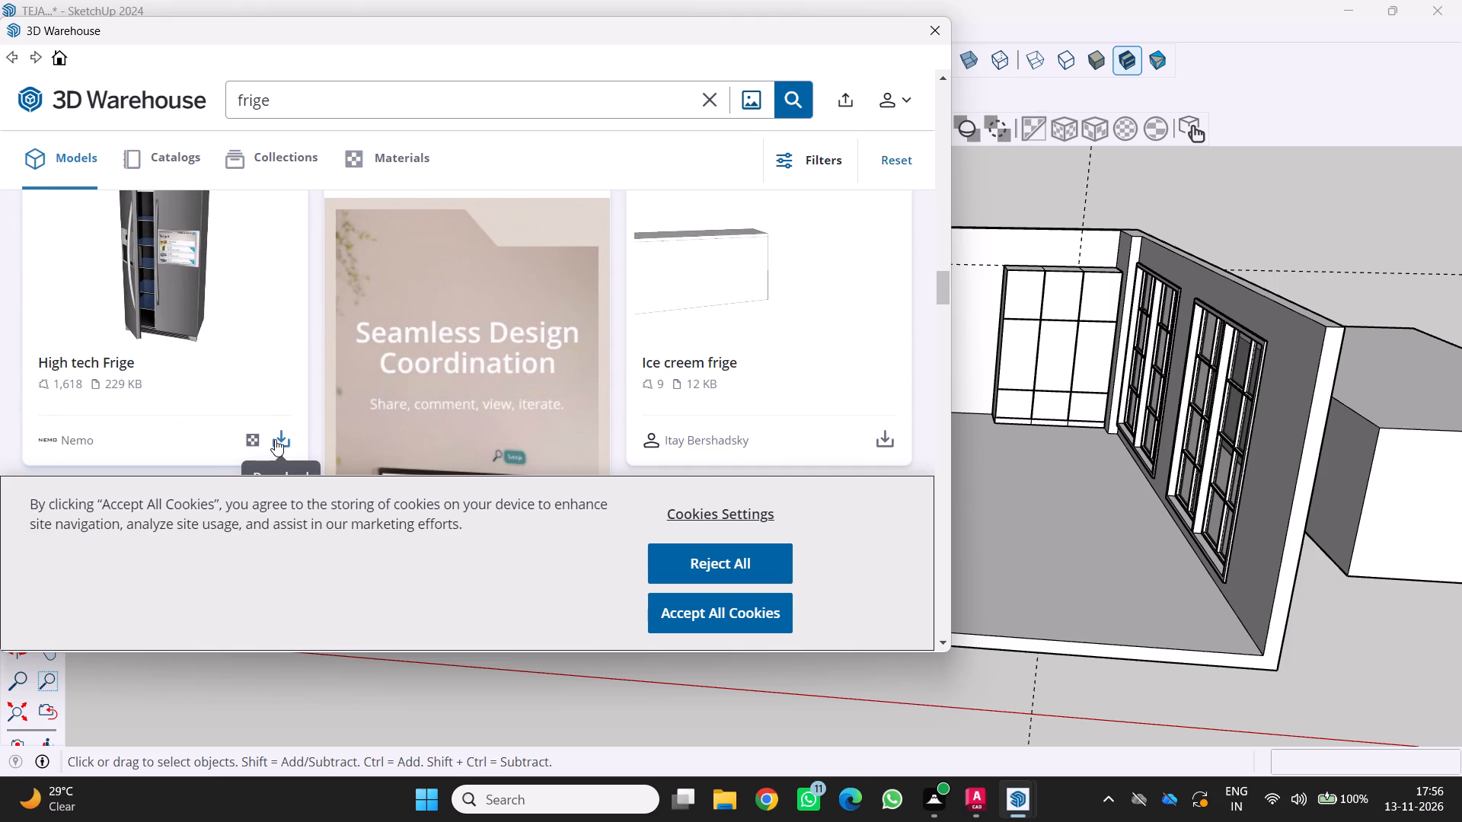
click(276, 439)
click(394, 359)
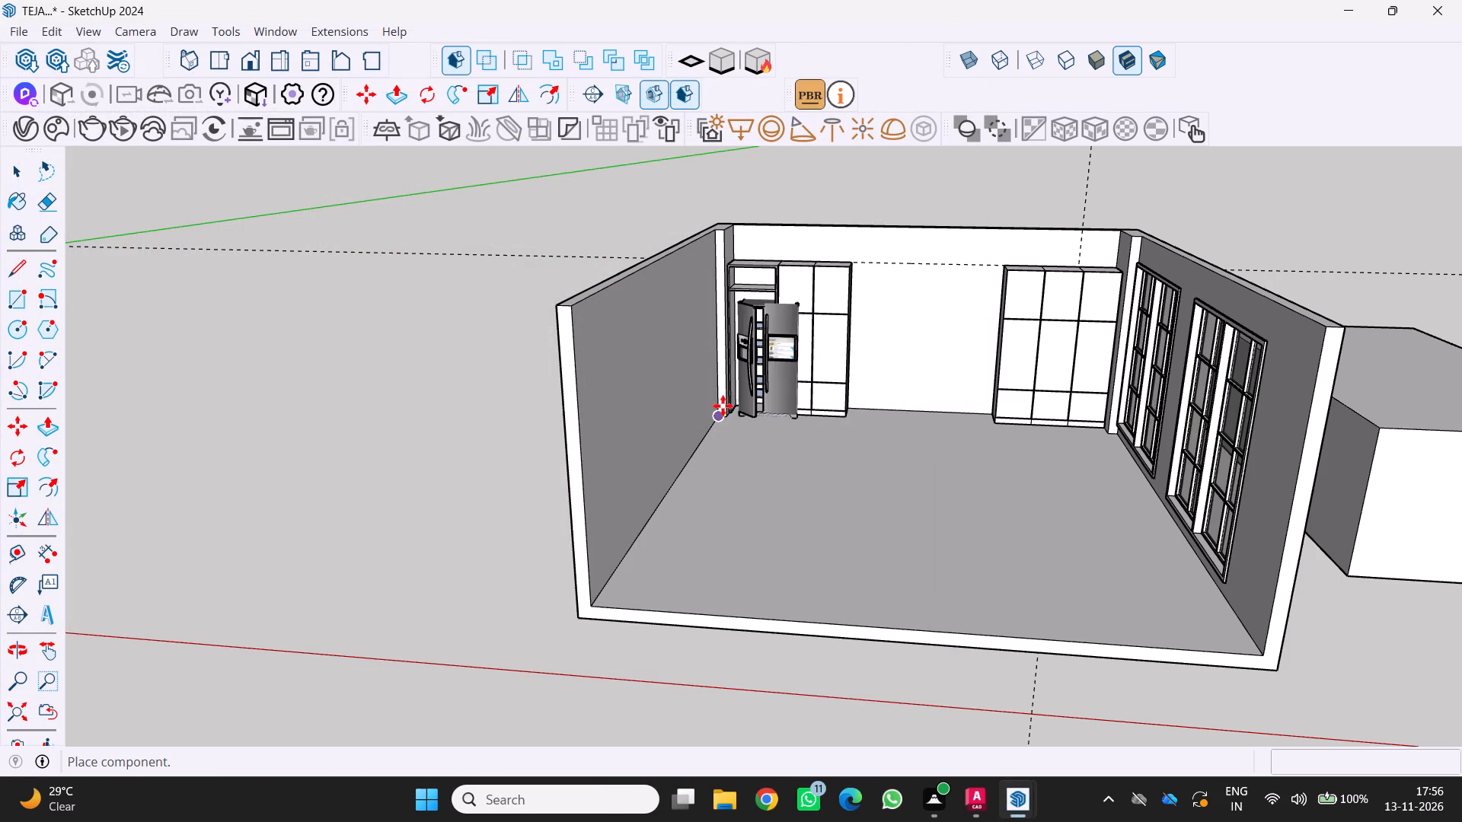
Place the new refrigerator on the ground outside the room, beyond the long side wall opposite the windows.
click(318, 486)
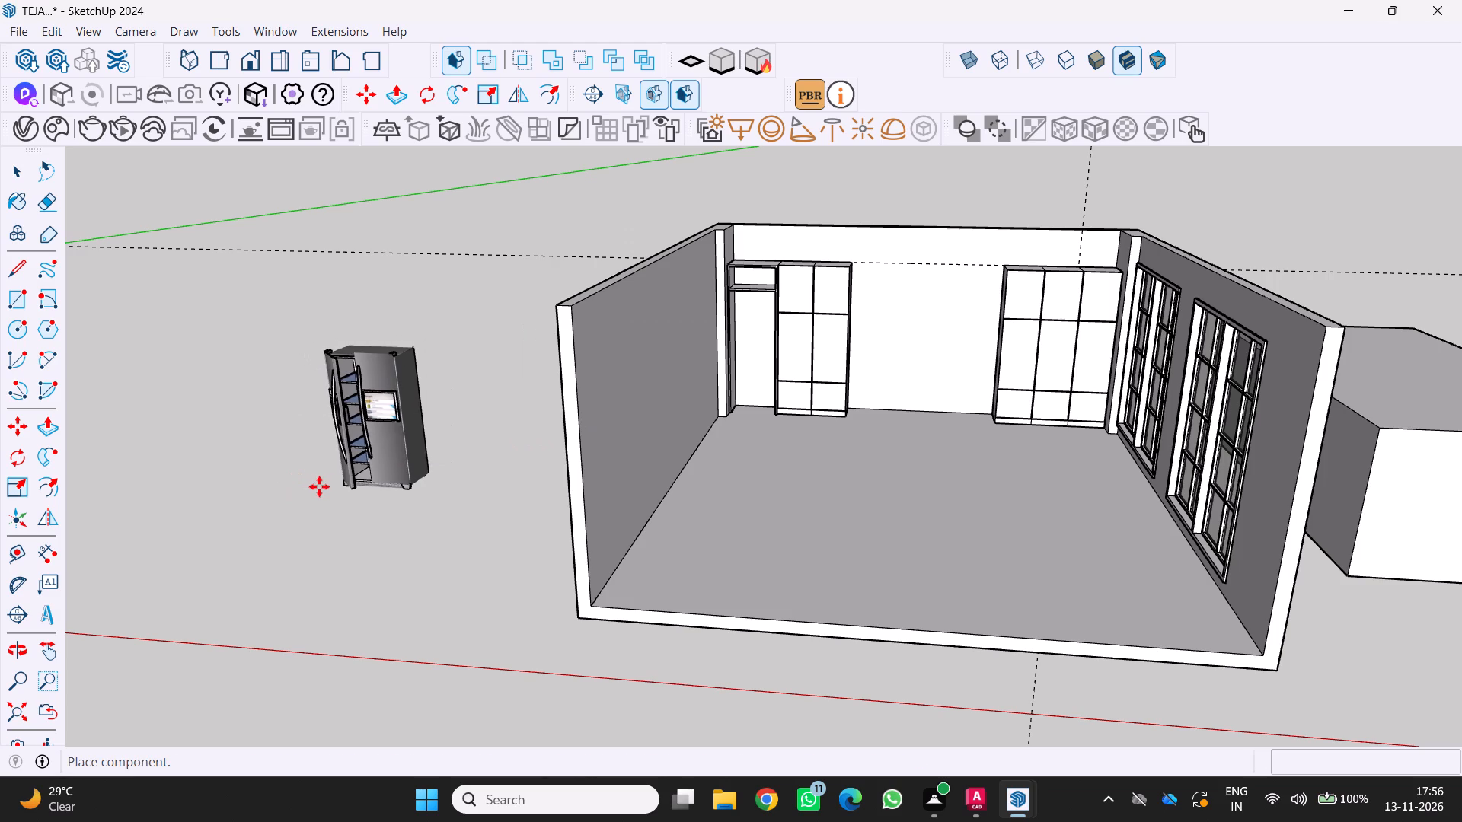
Move the refrigerator about 586 cm by its top back corner to the lower corner of the open cabinet compartment beside the tall two-column cabinet.
middle_drag(323, 483, 420, 476)
scroll(417, 480, up, 1)
middle_click(420, 476)
scroll(412, 467, down, 4)
middle_drag(409, 464, 386, 464)
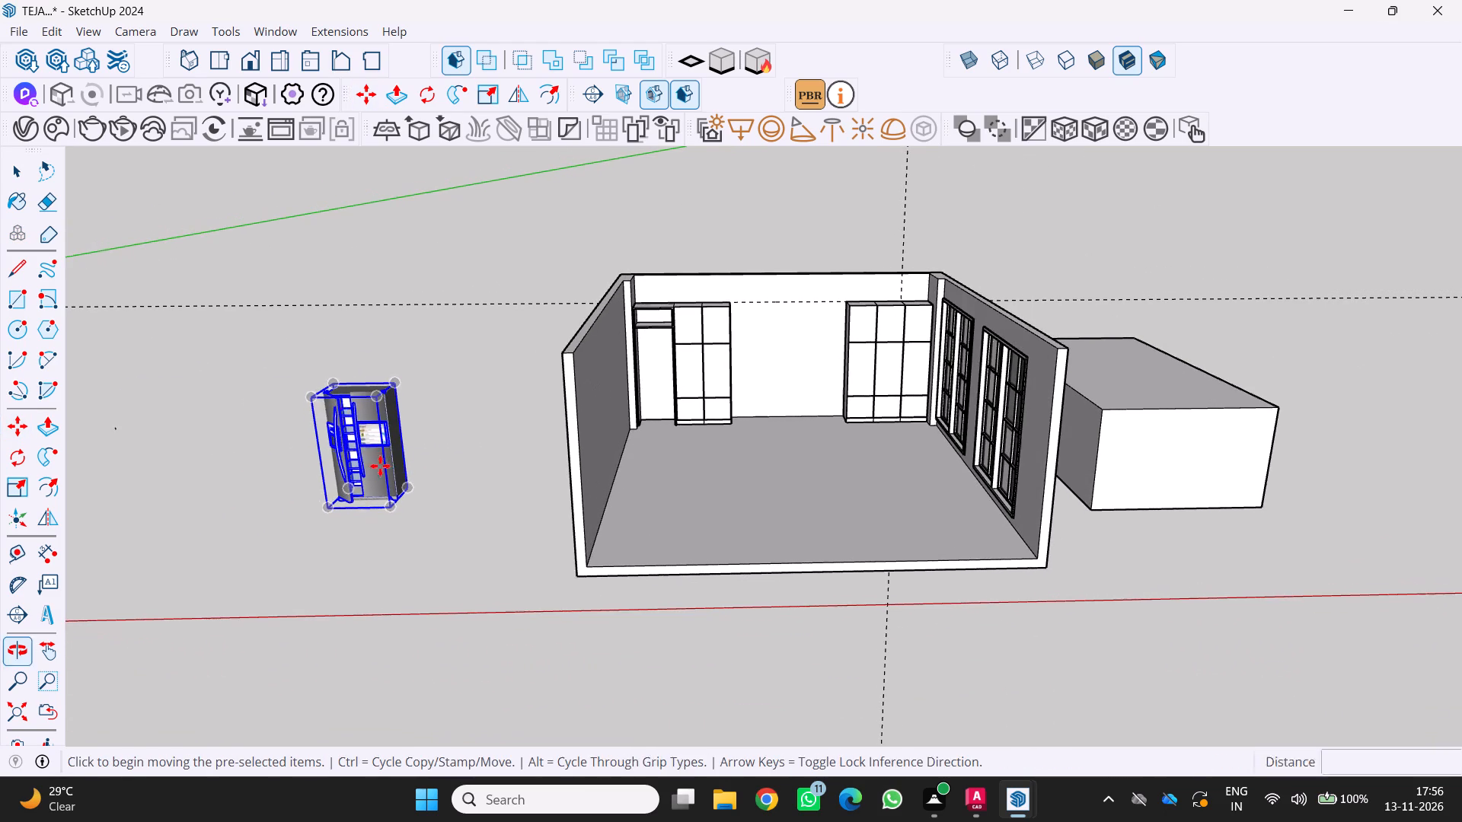
scroll(295, 382, up, 5)
scroll(404, 375, up, 2)
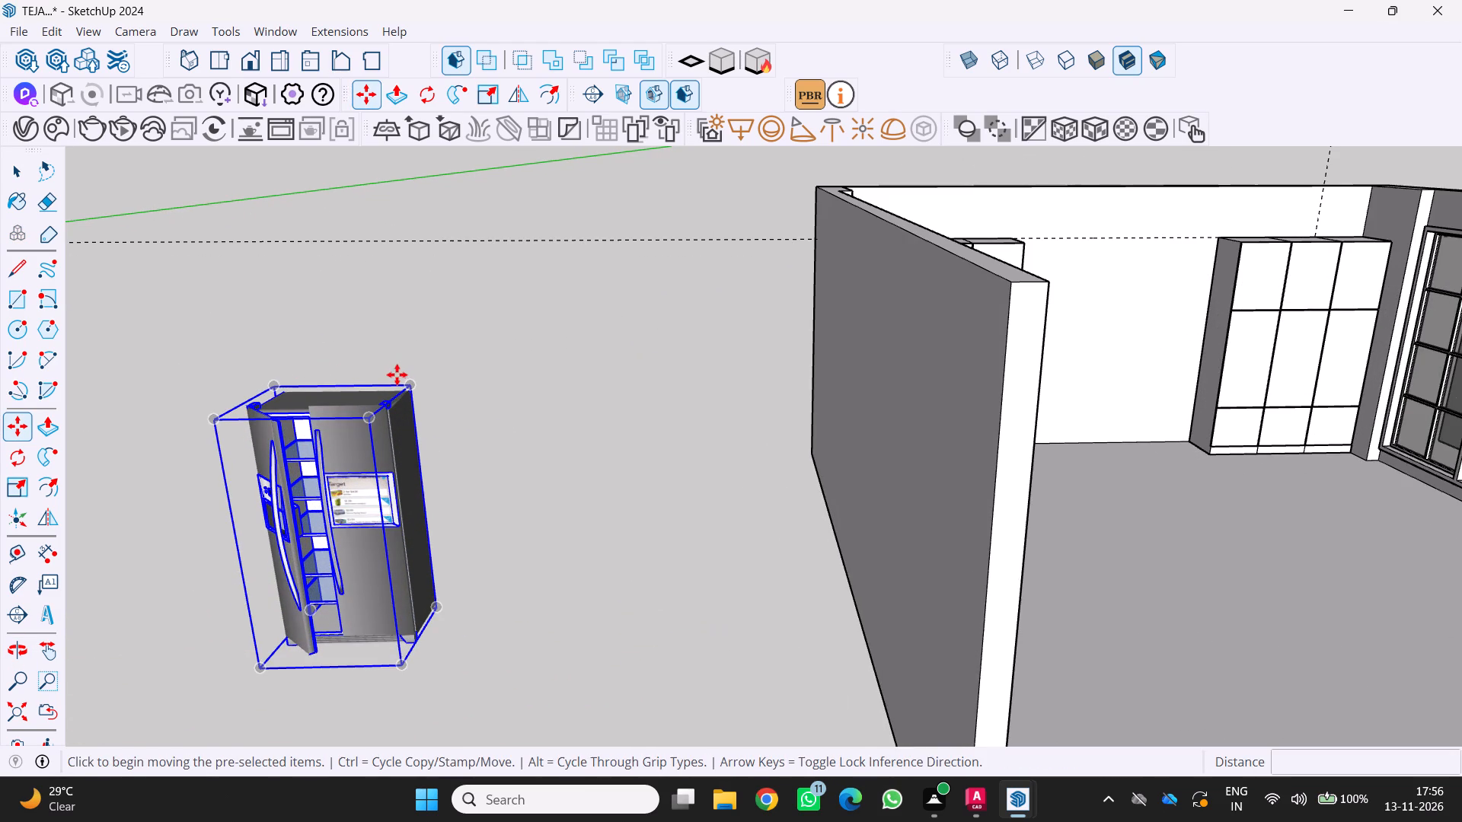
key(m)
click(412, 386)
scroll(535, 406, down, 3)
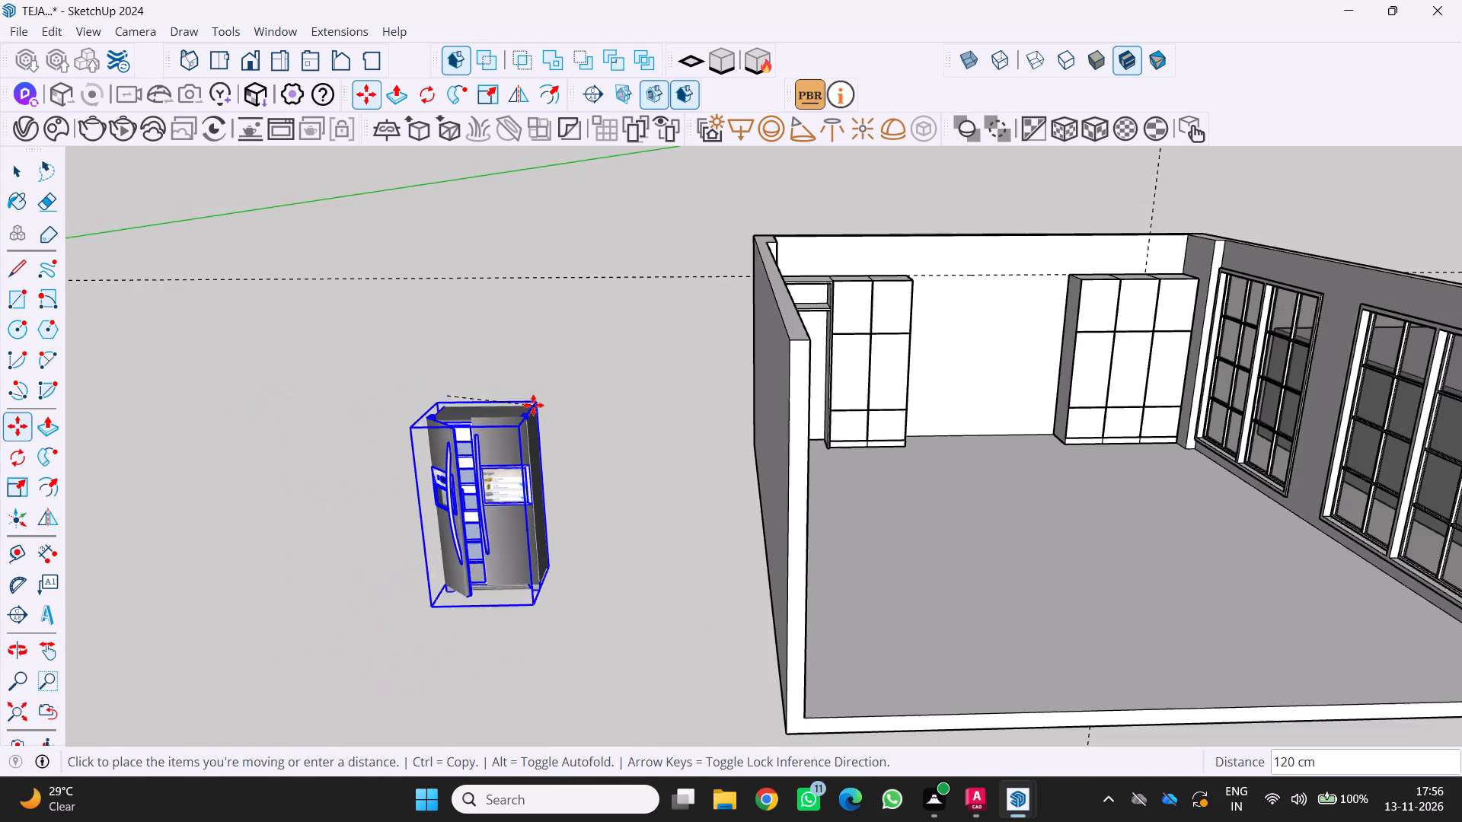
scroll(533, 405, down, 4)
scroll(782, 344, up, 9)
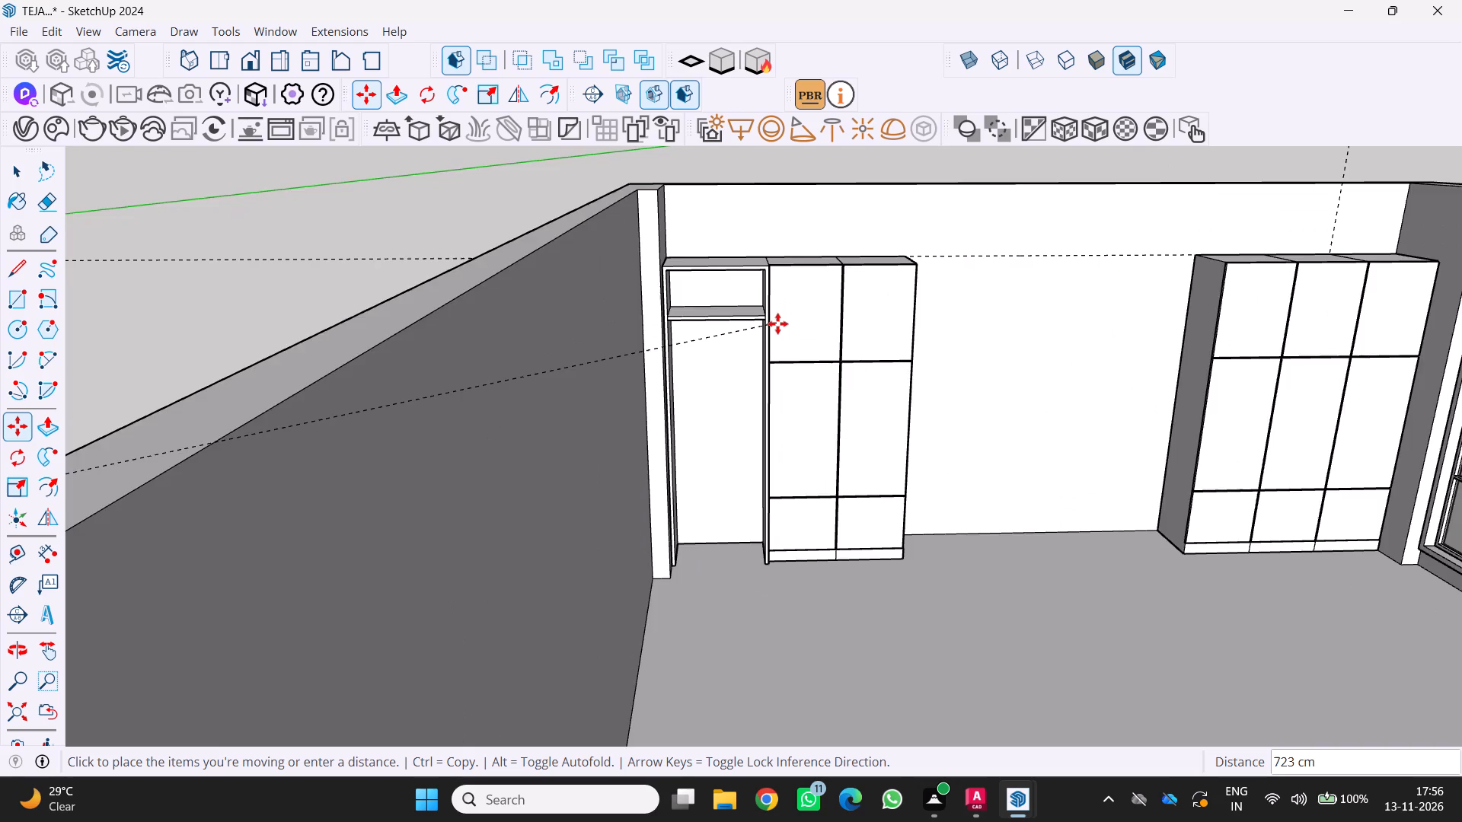
scroll(777, 323, up, 3)
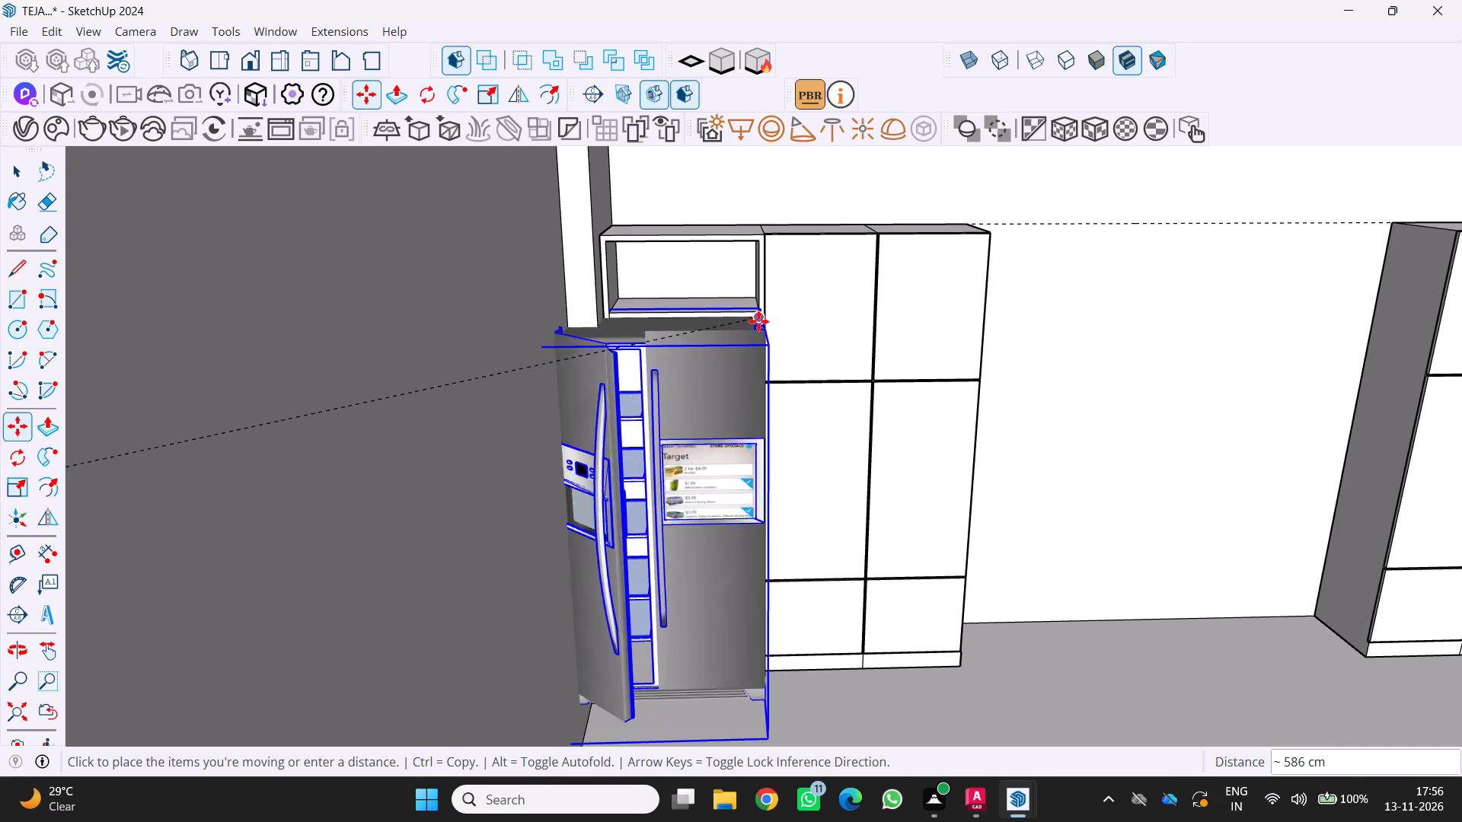
scroll(758, 317, up, 3)
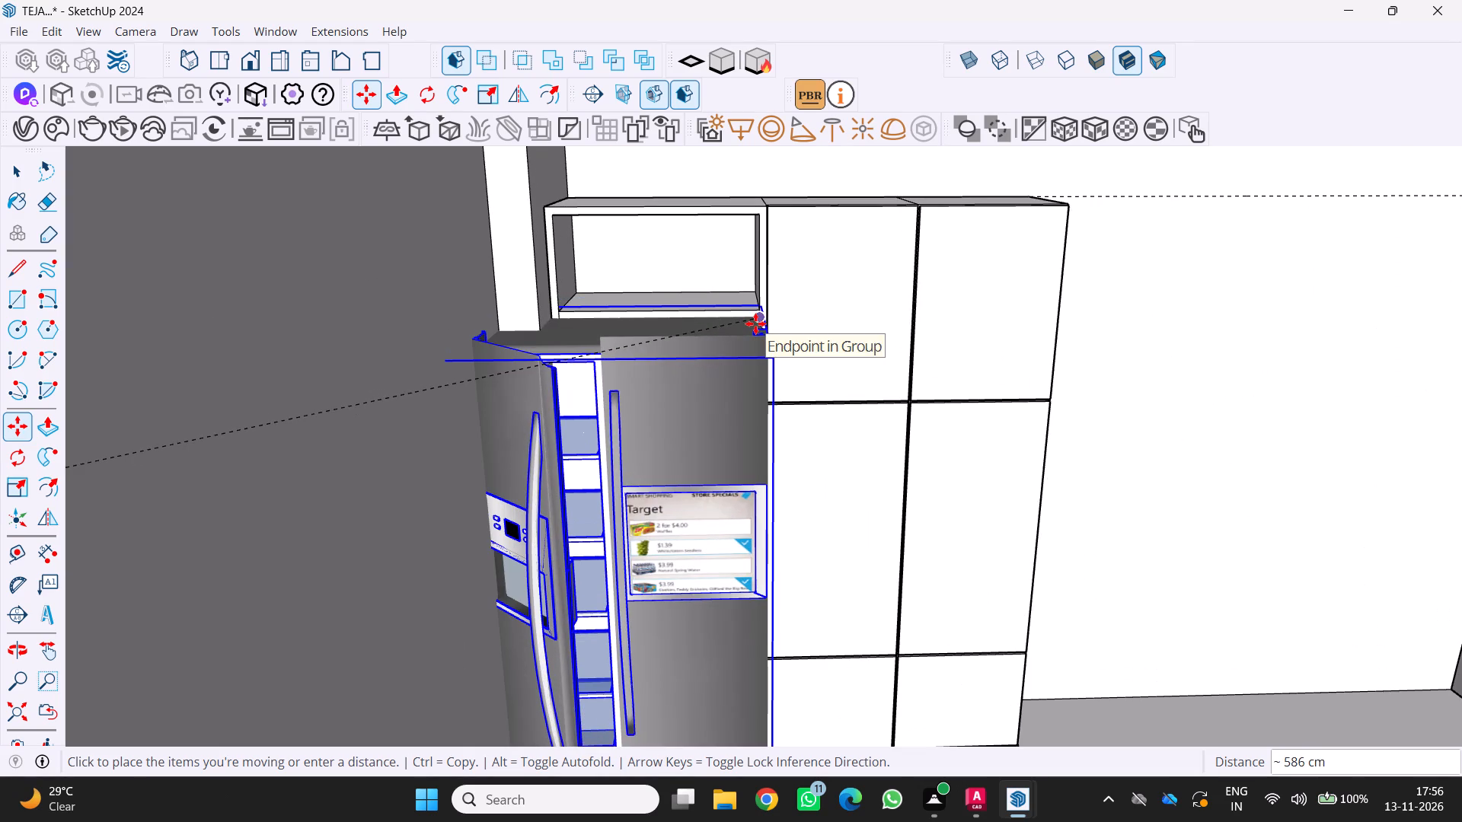
click(755, 323)
Move the refrigerator 14 cm sideways, away from the side wall and toward the tall two-column cabinet.
scroll(610, 449, down, 6)
key(s)
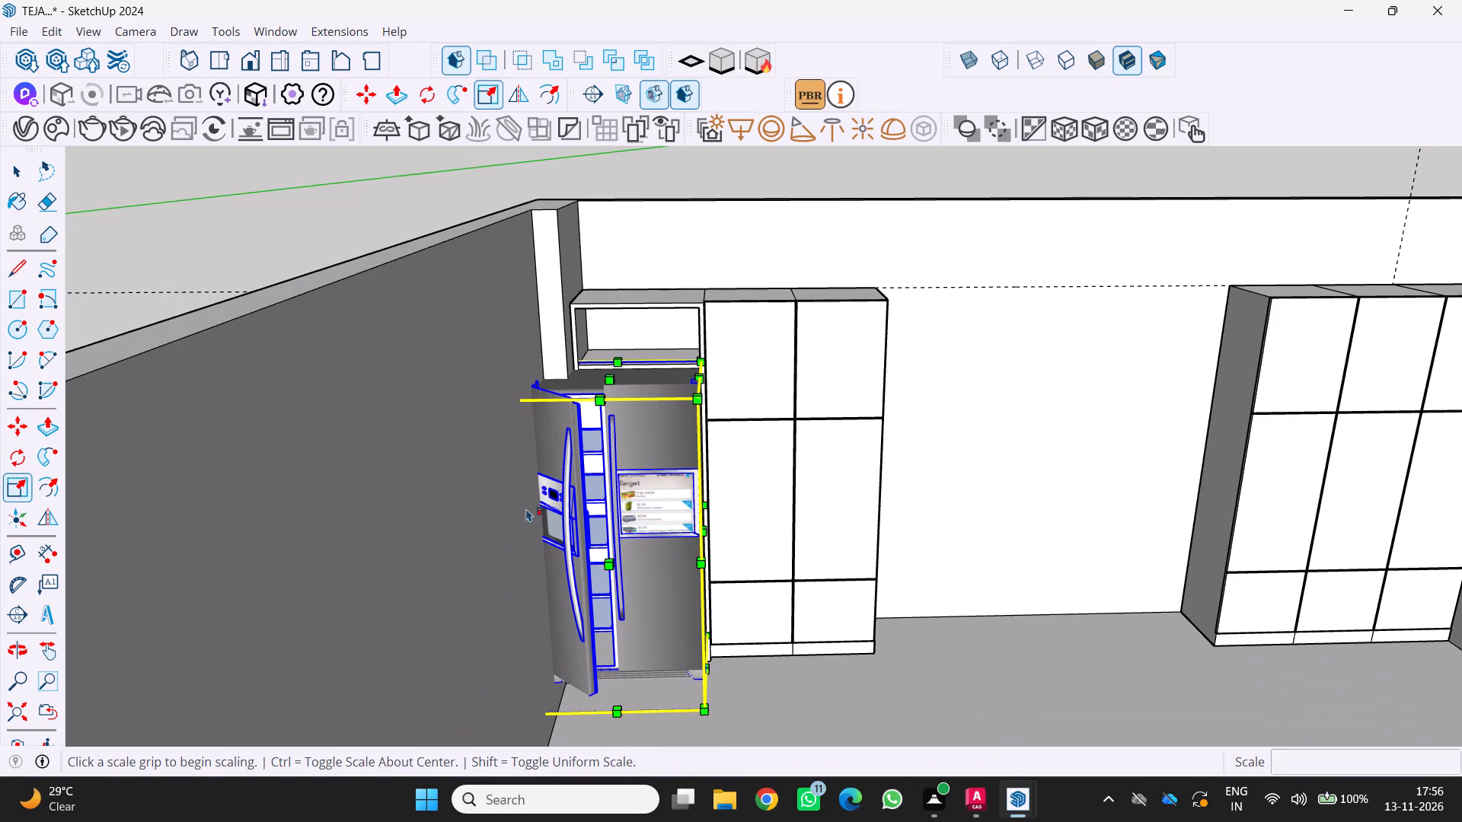
middle_drag(566, 489, 668, 515)
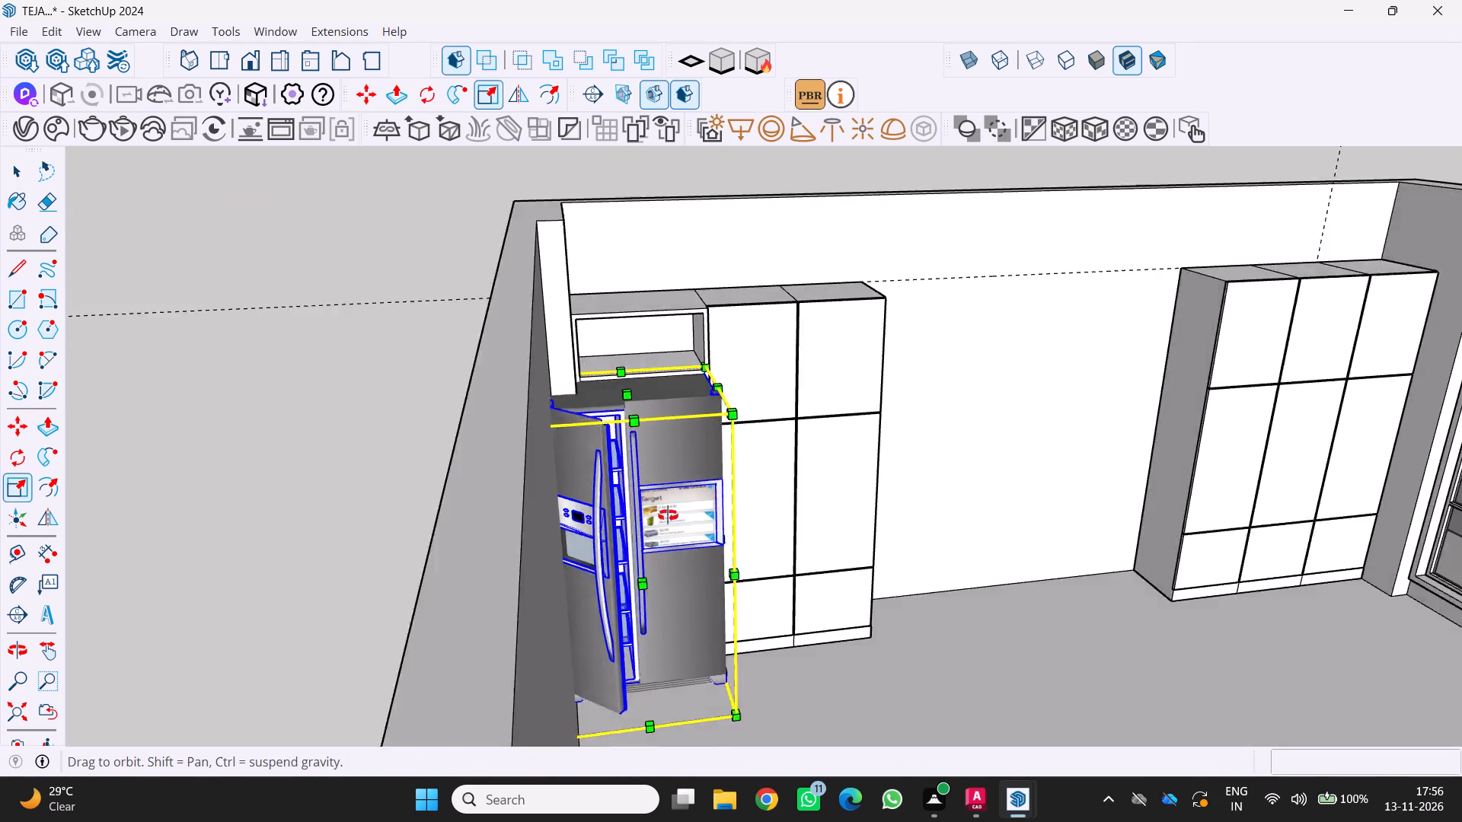
middle_drag(668, 515, 579, 490)
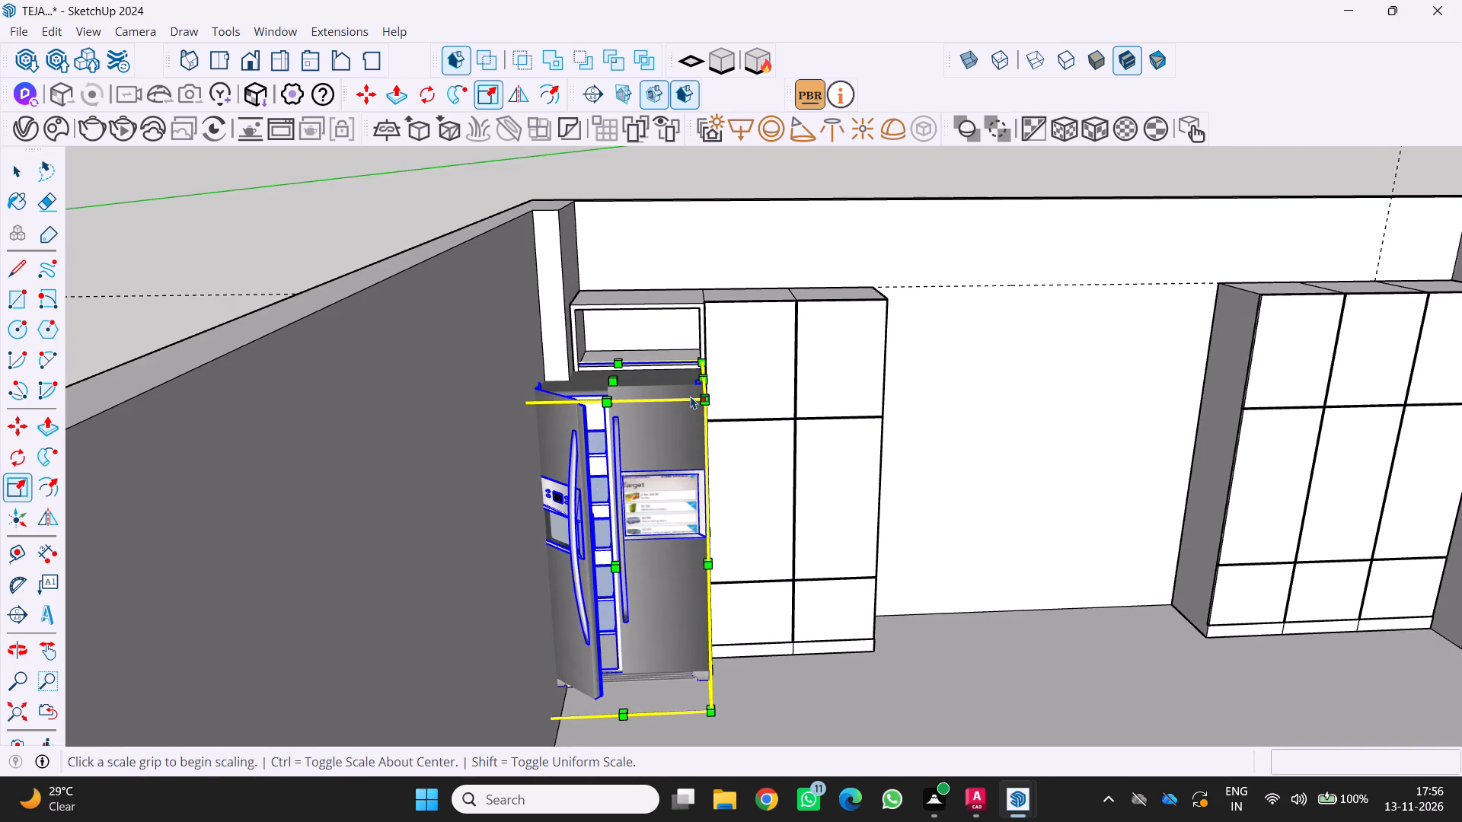
key(m)
click(706, 397)
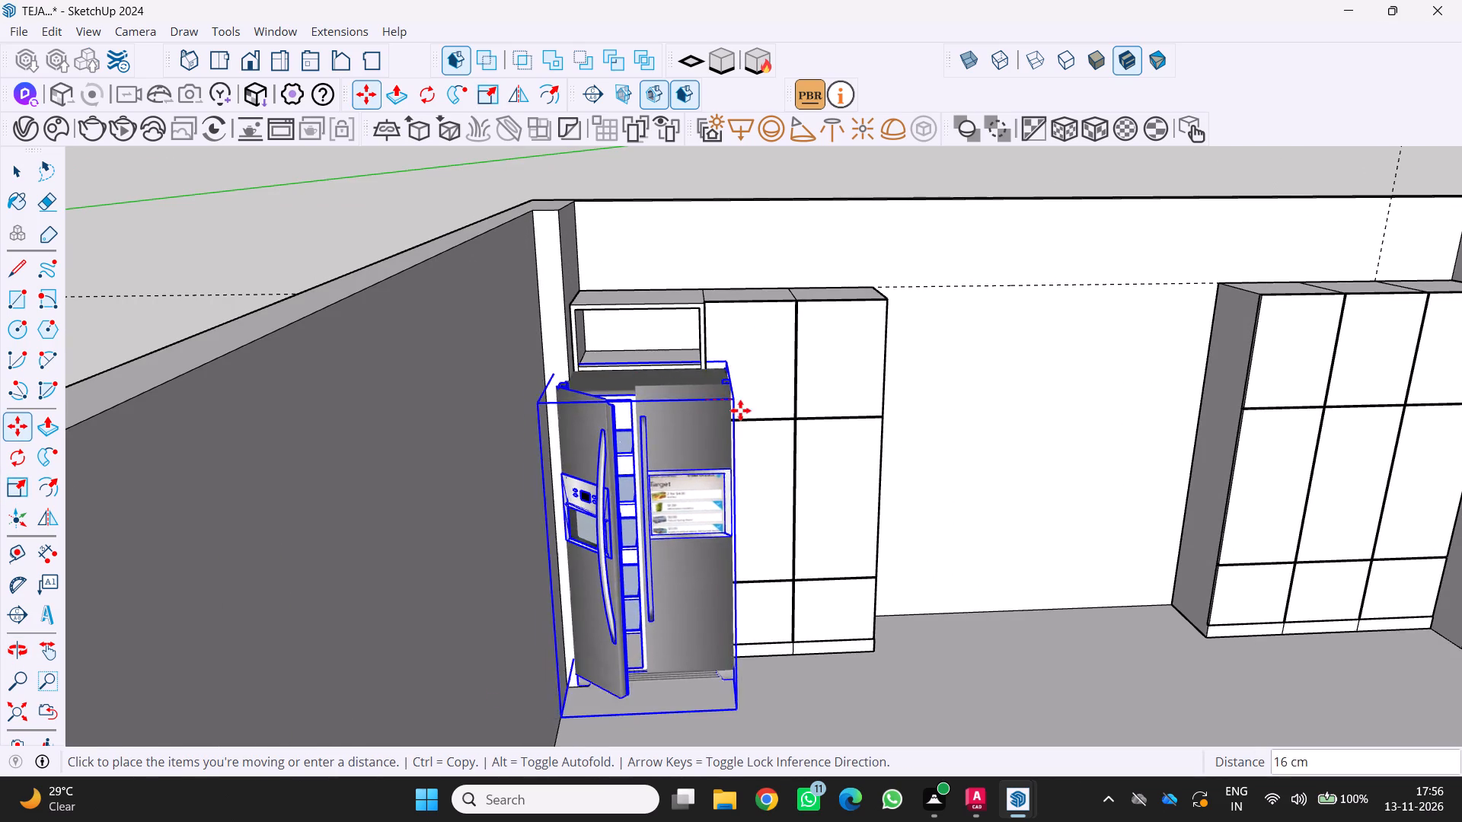
click(730, 401)
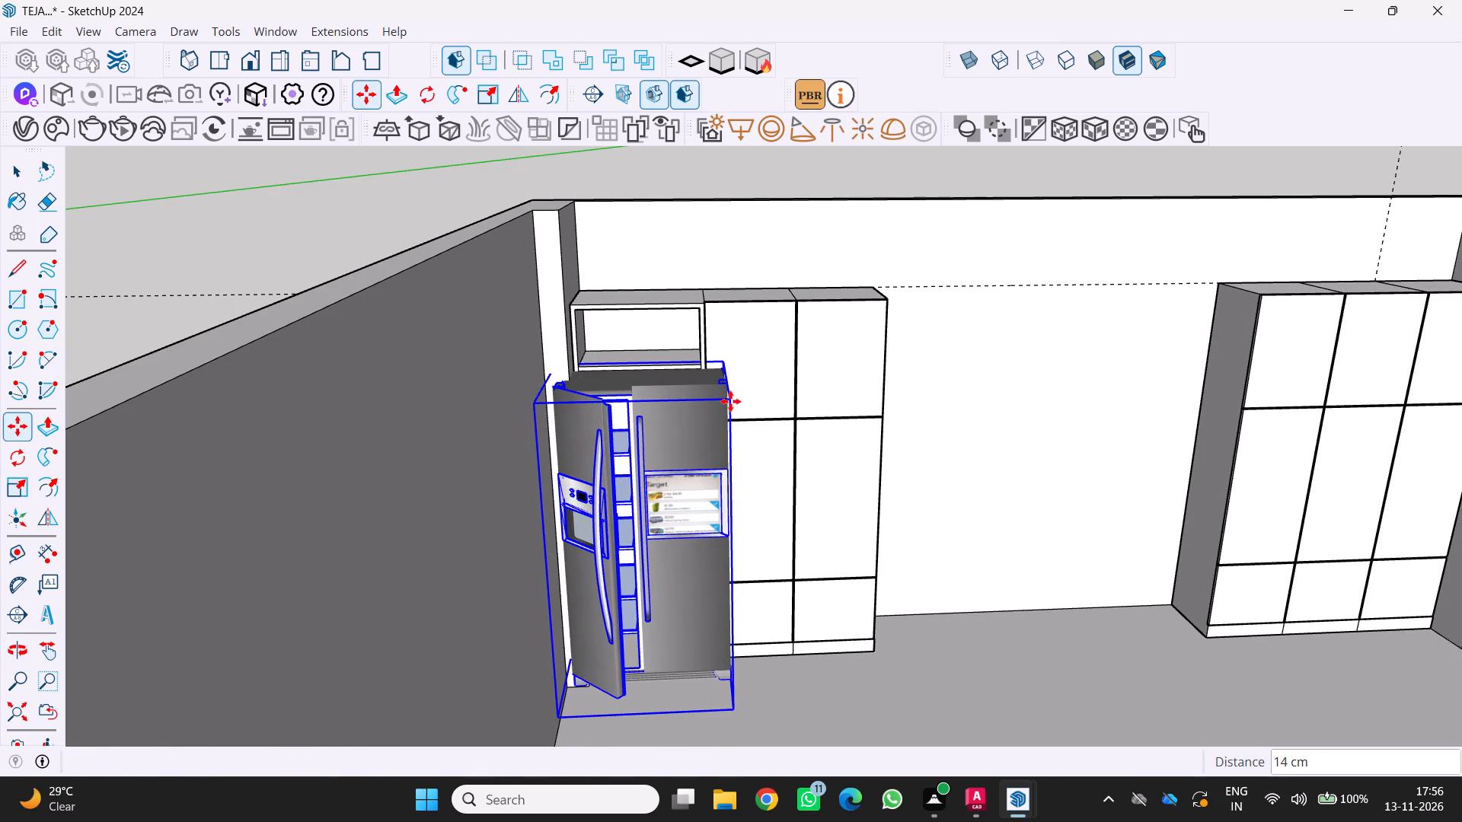
Scale the refrigerator narrower from both of its top side edges to suit the width of the cabinet niche.
key(s)
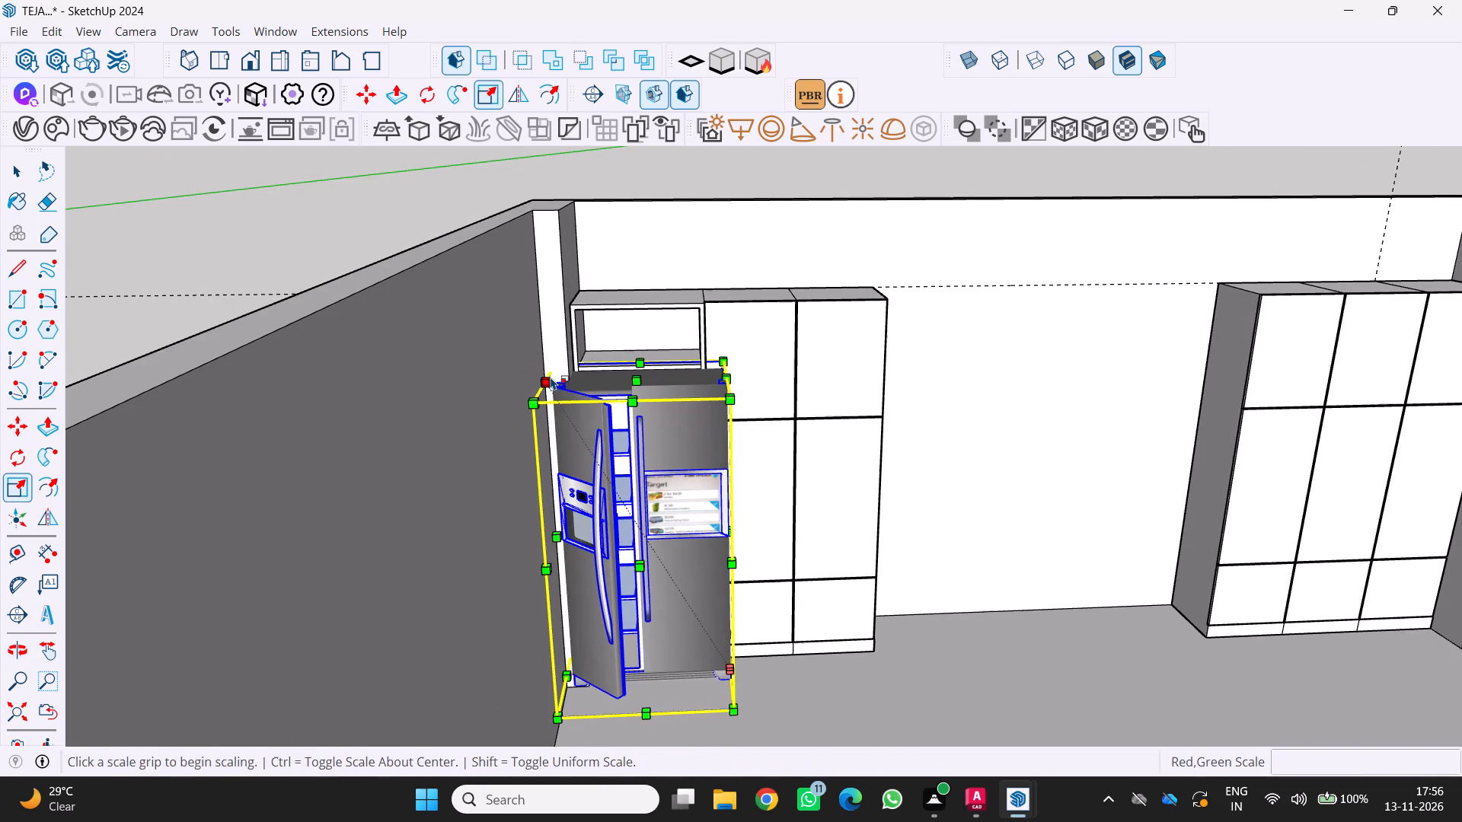
click(549, 375)
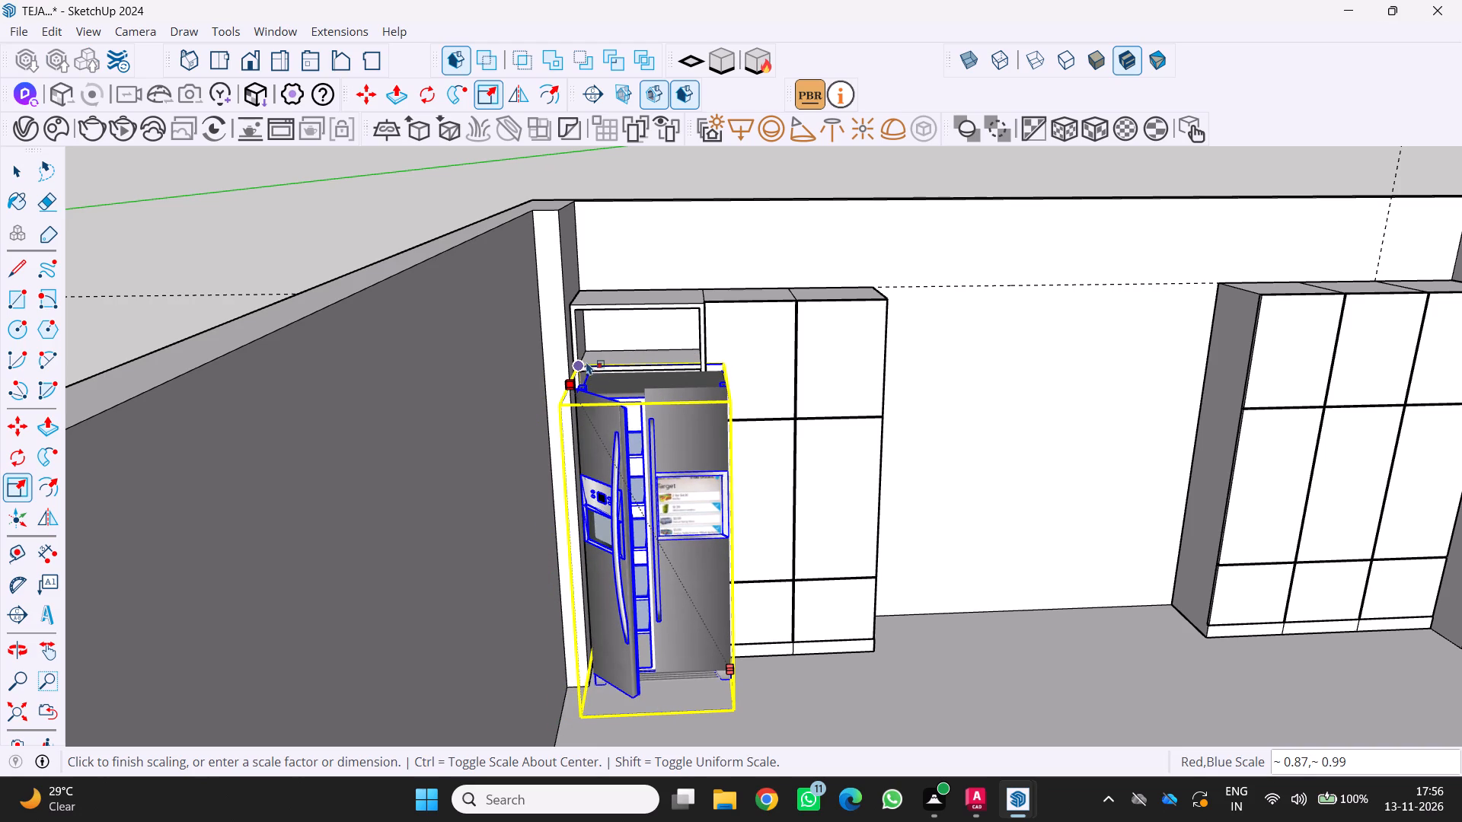
scroll(583, 369, up, 3)
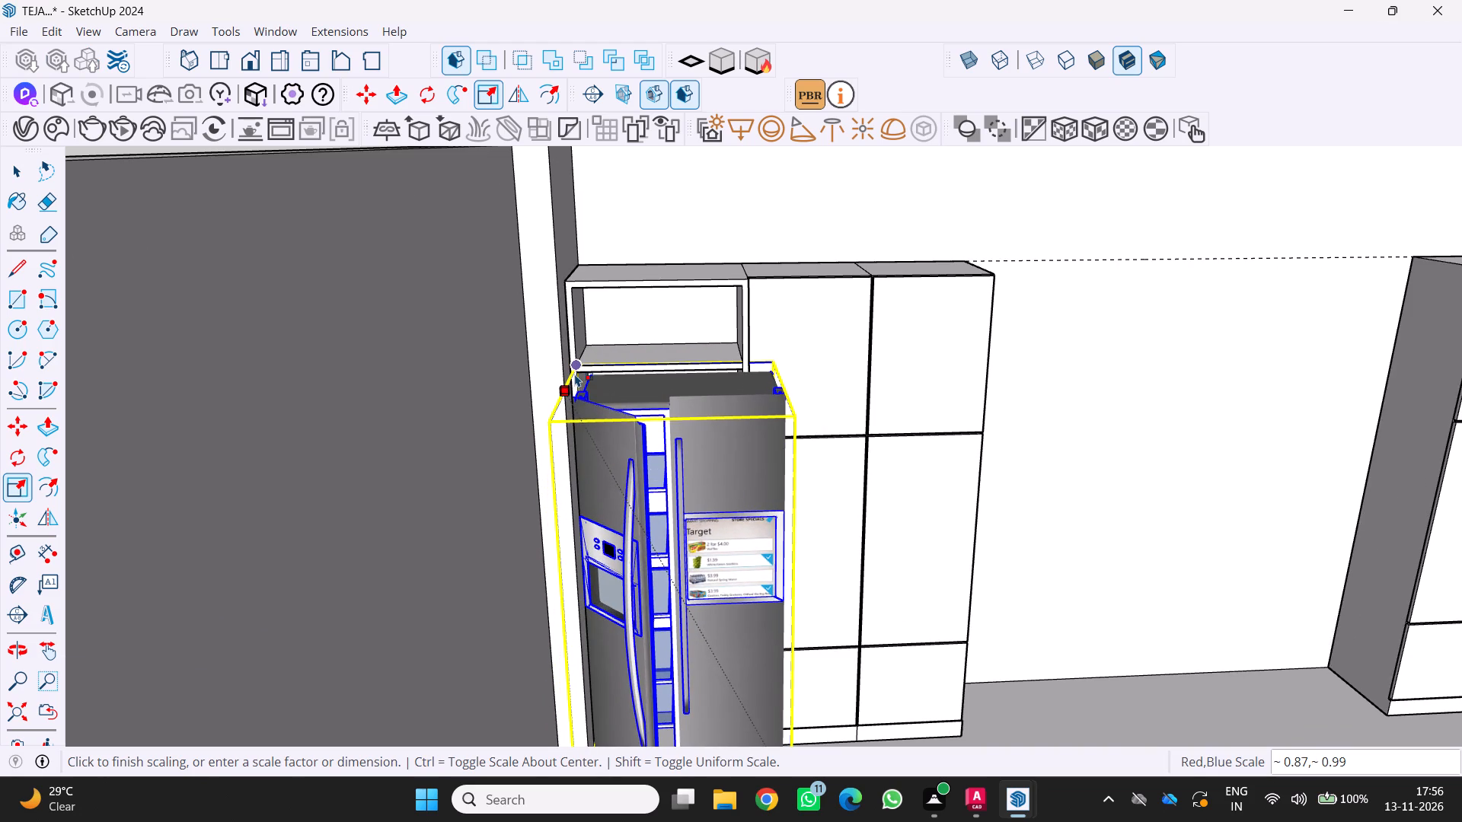
click(575, 372)
middle_drag(848, 413, 736, 454)
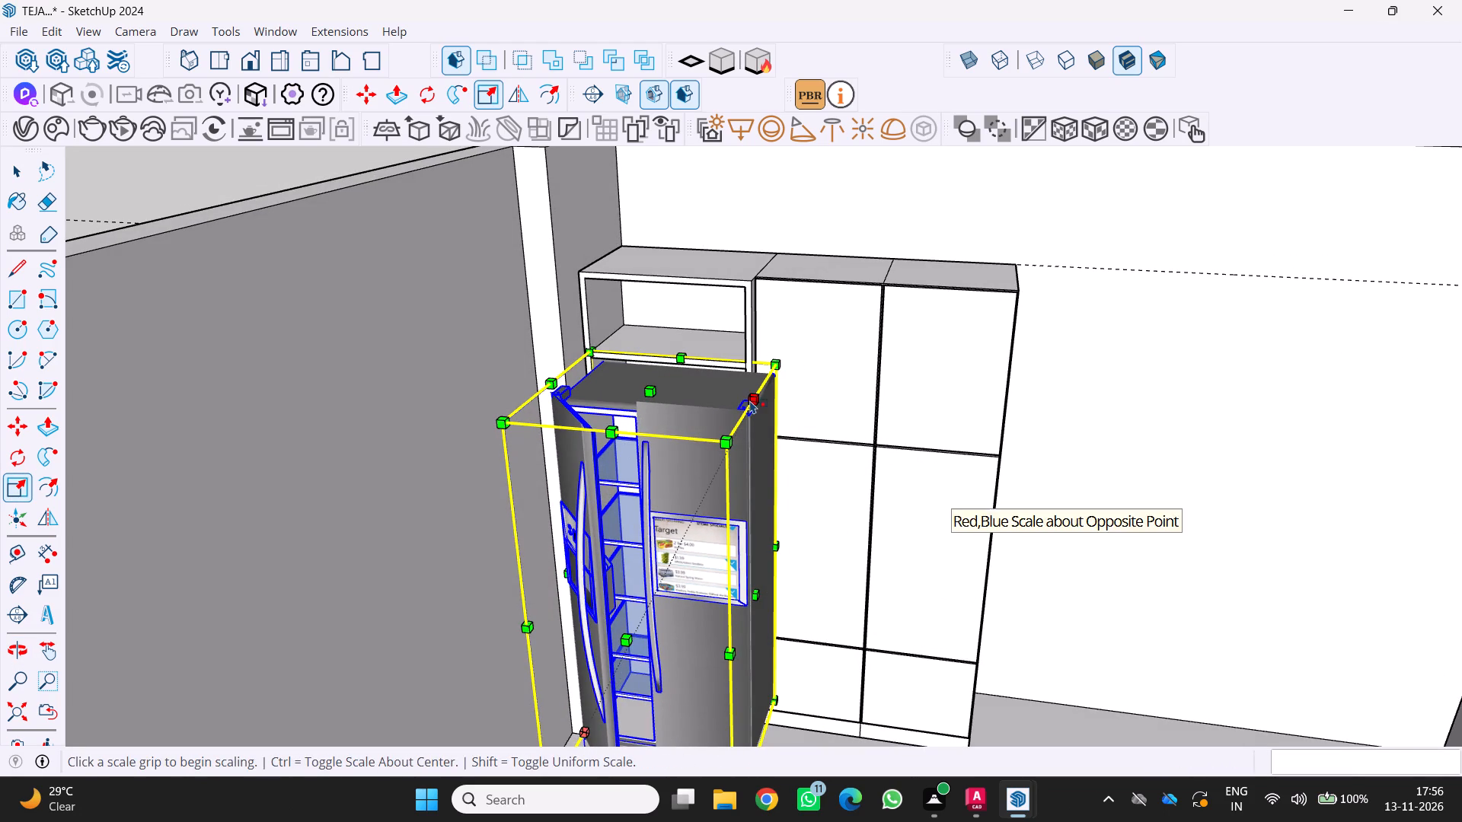
drag(754, 396, 701, 379)
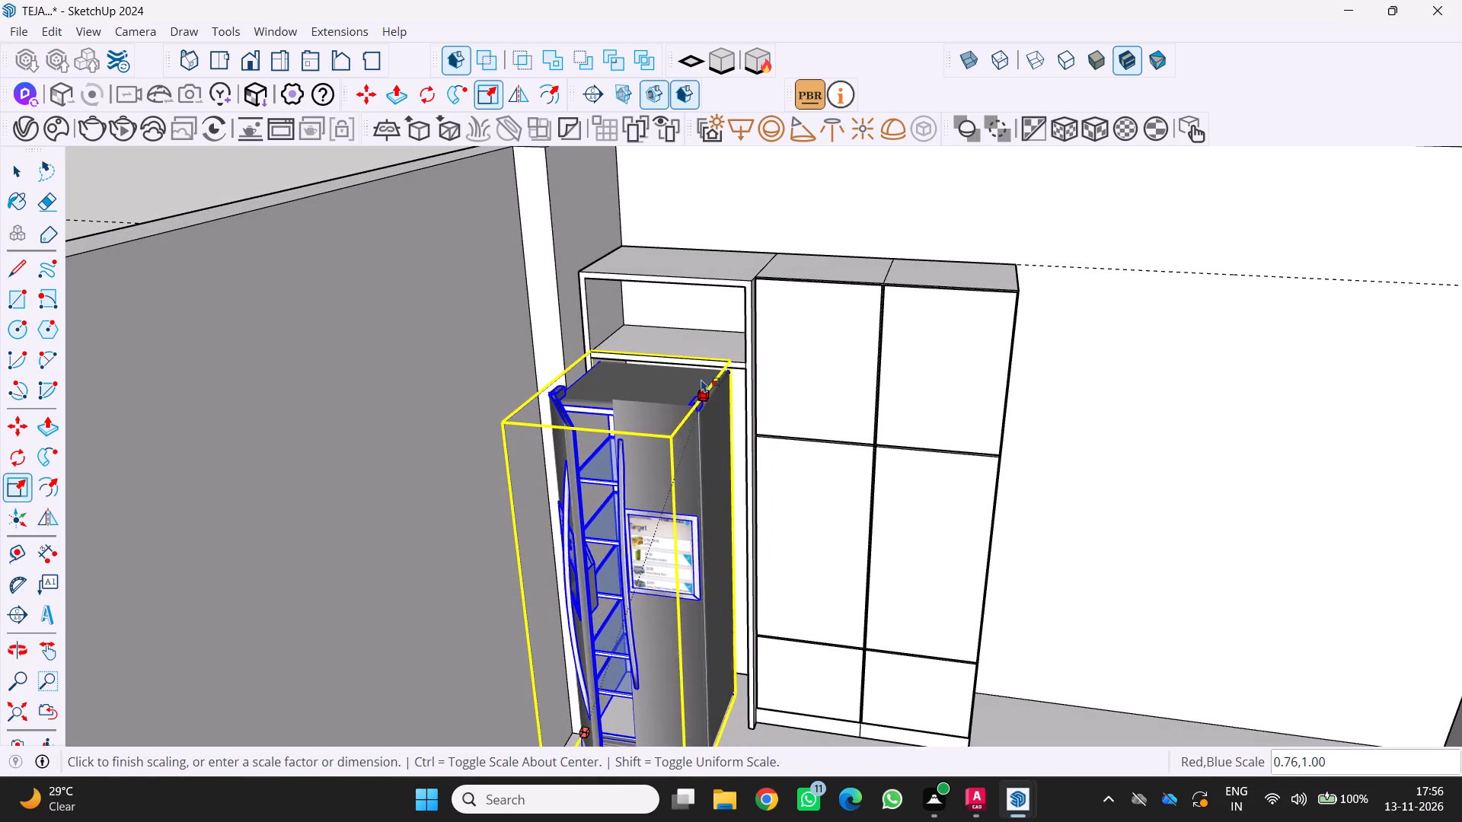
drag(701, 379, 715, 386)
Scale the refrigerator from the middle of its top front edge, leaving its back in place.
middle_drag(723, 390, 734, 384)
scroll(724, 390, up, 1)
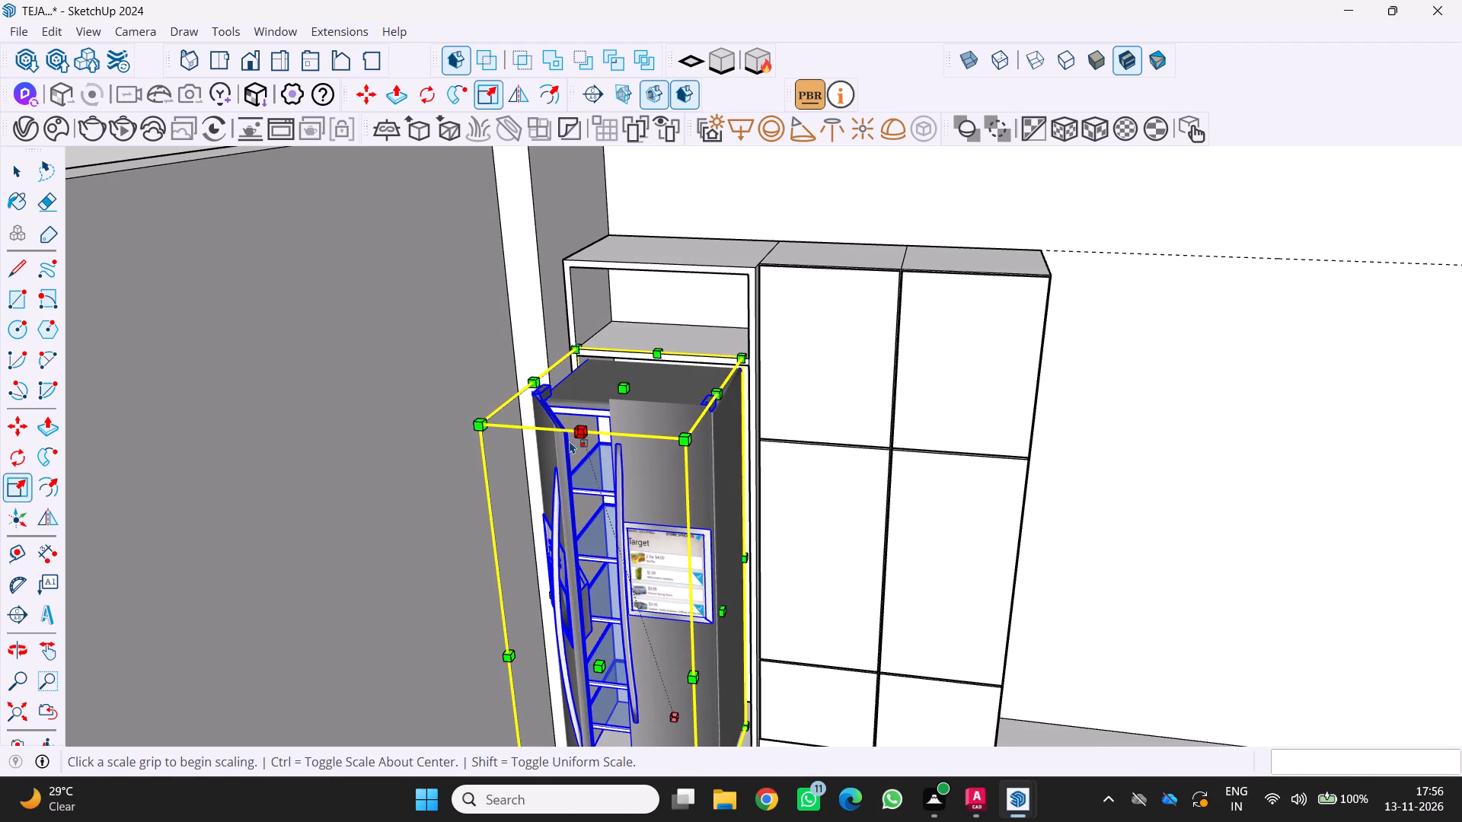
drag(576, 435, 608, 406)
Move the refrigerator by its top back corner deeper into the cabinet niche, toward the back wall.
scroll(709, 401, up, 5)
key(m)
scroll(753, 395, up, 3)
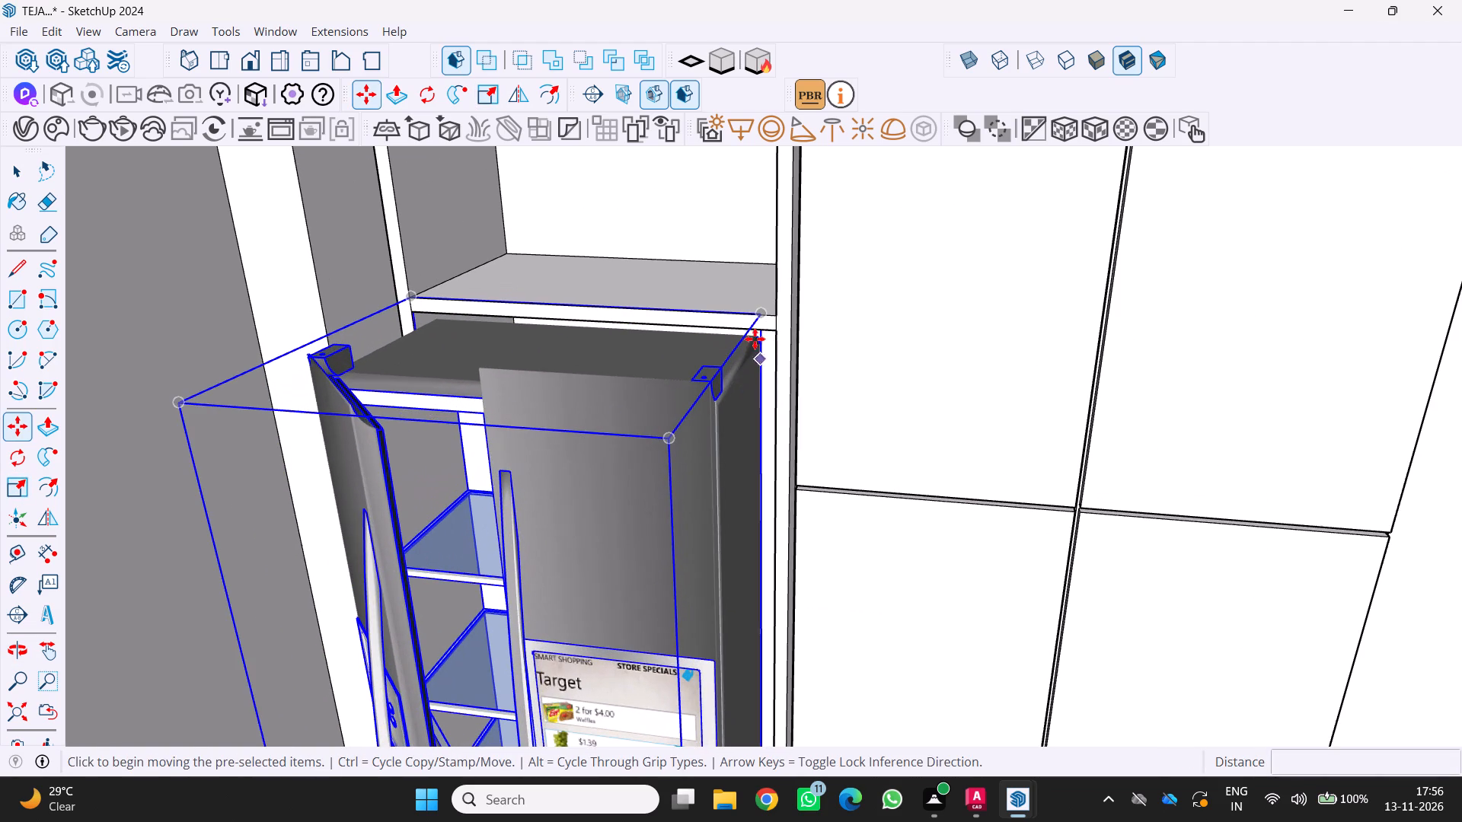
drag(754, 336, 763, 320)
scroll(763, 321, up, 1)
middle_drag(761, 324, 929, 306)
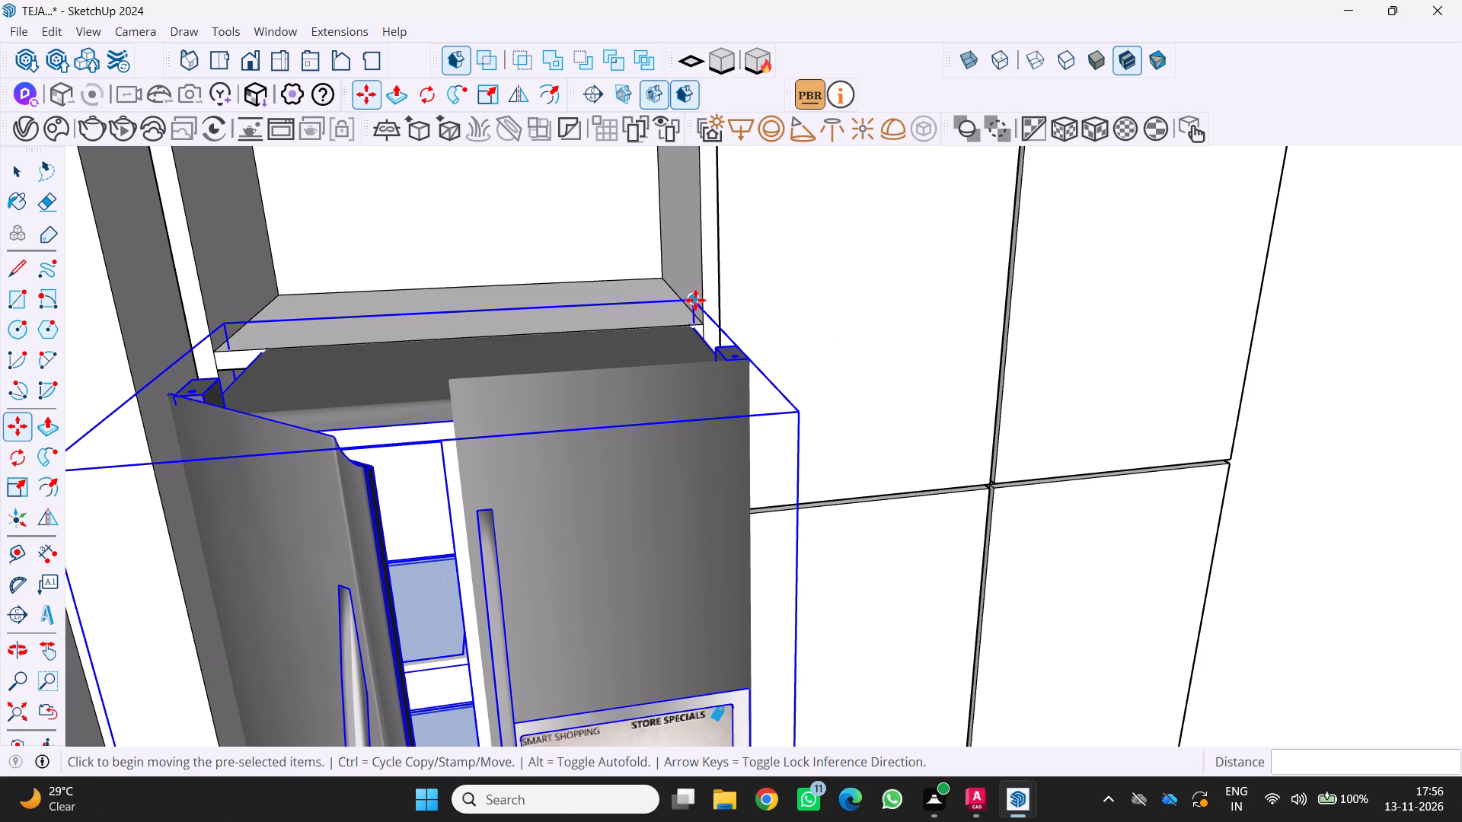
click(695, 300)
click(659, 255)
Scale the refrigerator's height down from its top so it fits under the shelf of the open compartment, and deselect it.
scroll(675, 381, down, 8)
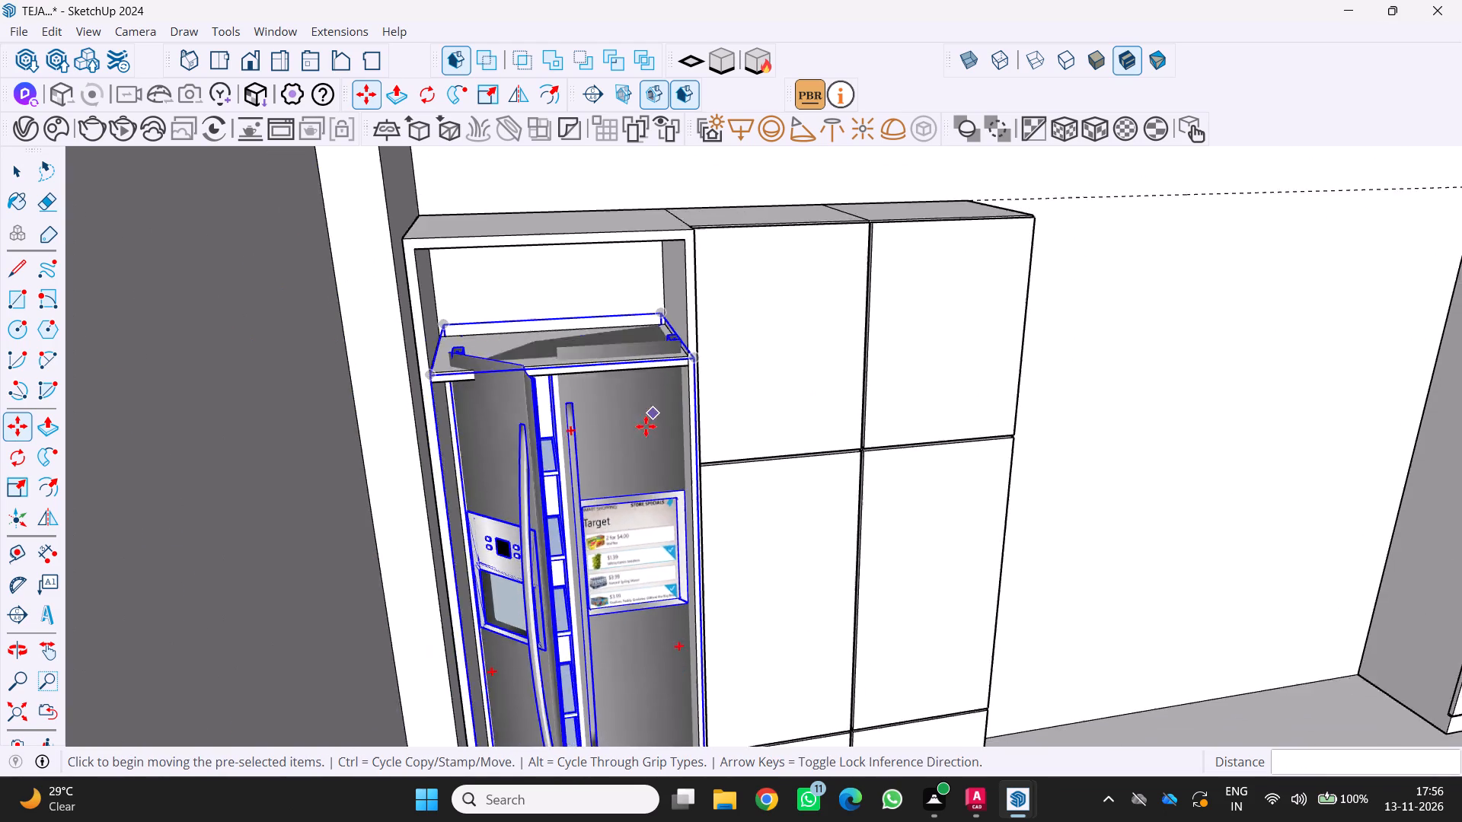
scroll(646, 426, down, 6)
middle_drag(617, 441, 588, 357)
scroll(580, 336, up, 5)
middle_drag(579, 334, 570, 388)
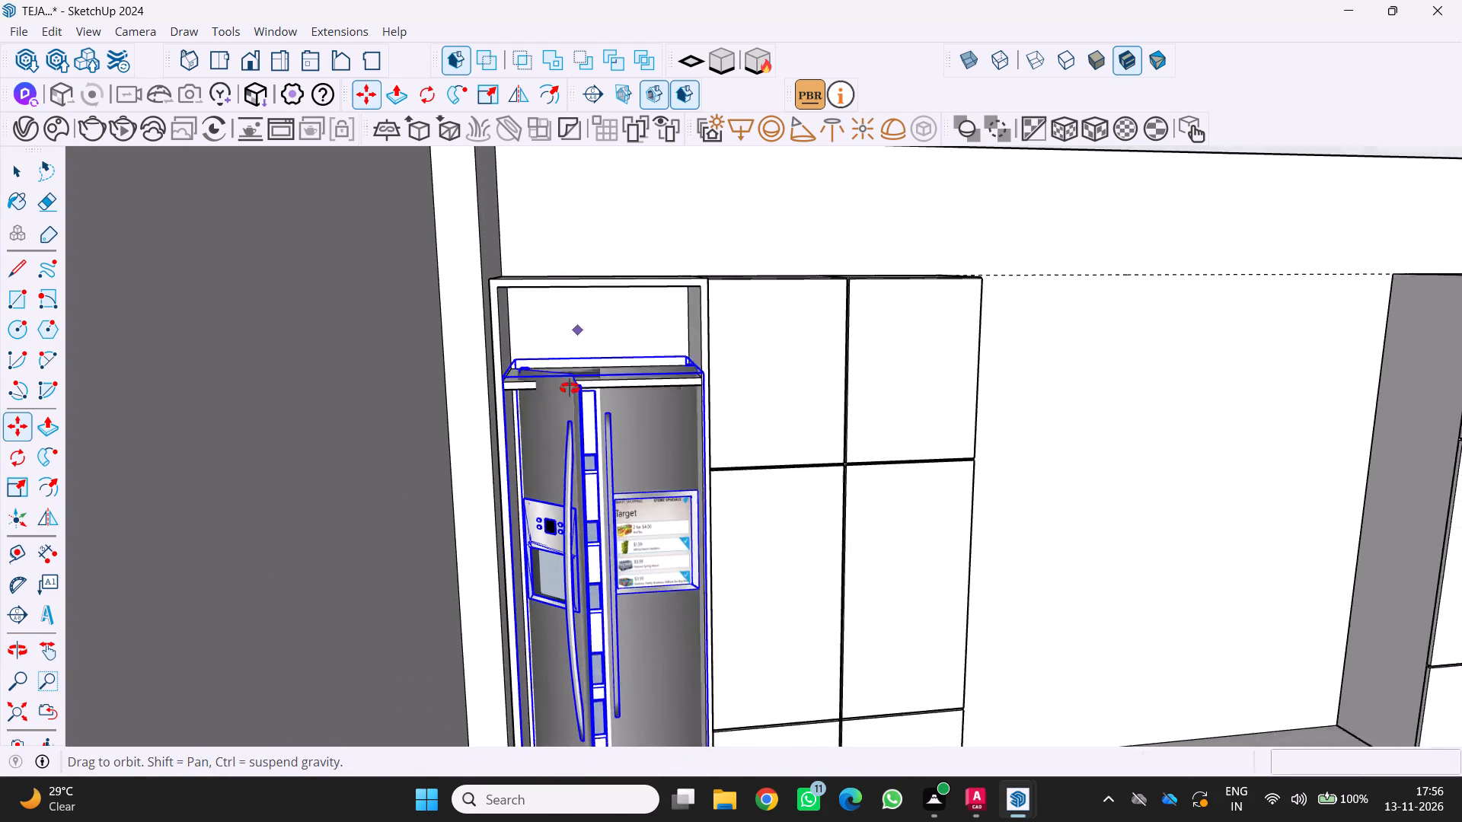
middle_drag(570, 388, 554, 414)
scroll(607, 374, up, 1)
key(s)
scroll(611, 354, up, 2)
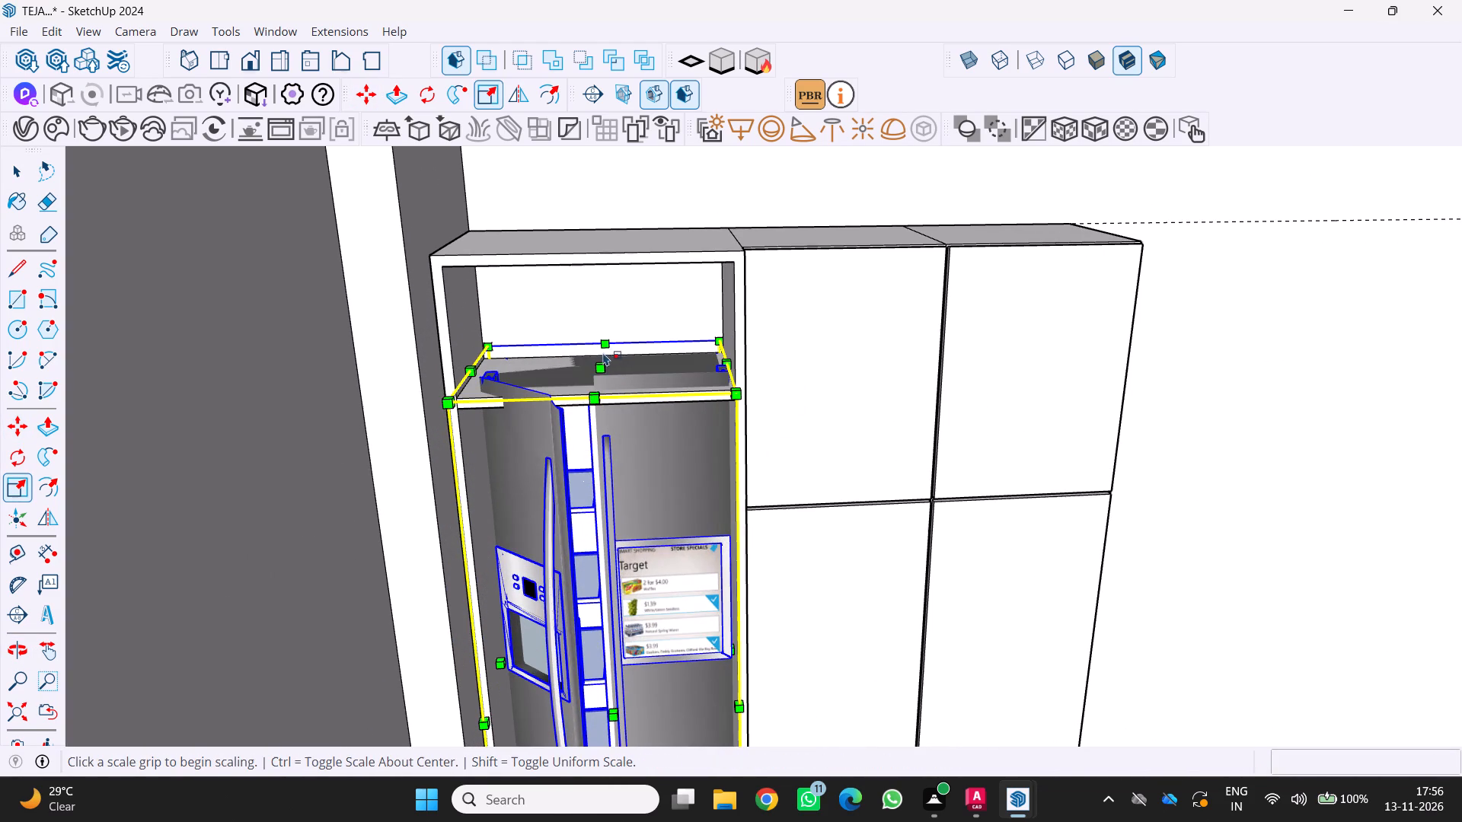
drag(600, 368, 606, 403)
scroll(603, 427, down, 10)
scroll(659, 518, up, 5)
middle_drag(666, 515, 608, 543)
scroll(614, 425, up, 2)
scroll(616, 371, down, 5)
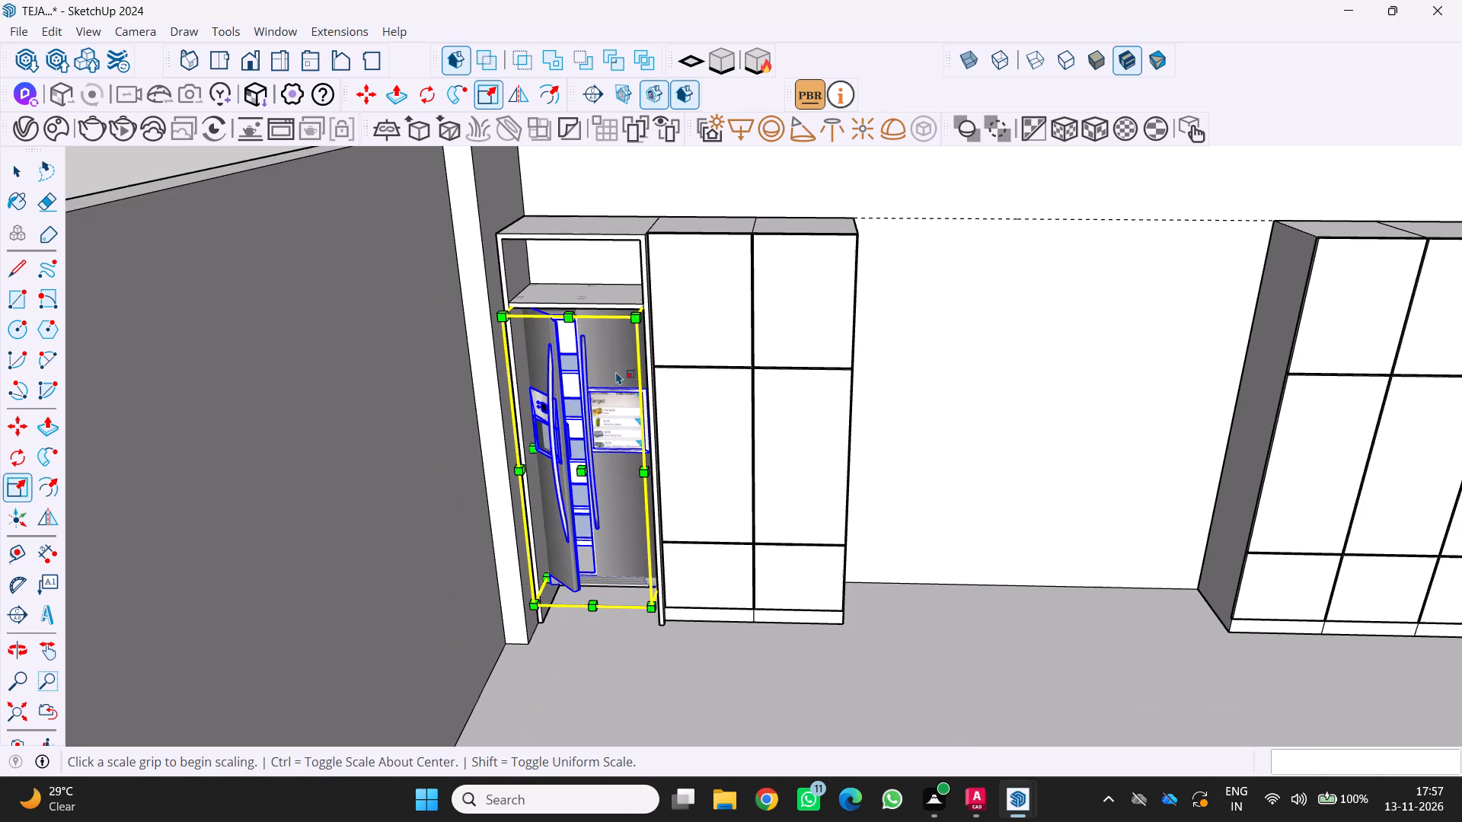
key(space)
click(602, 641)
Move the refrigerator about 19 cm by its top front corner to the shelf's lower front corner beside the tall two-column cabinet.
scroll(575, 429, up, 1)
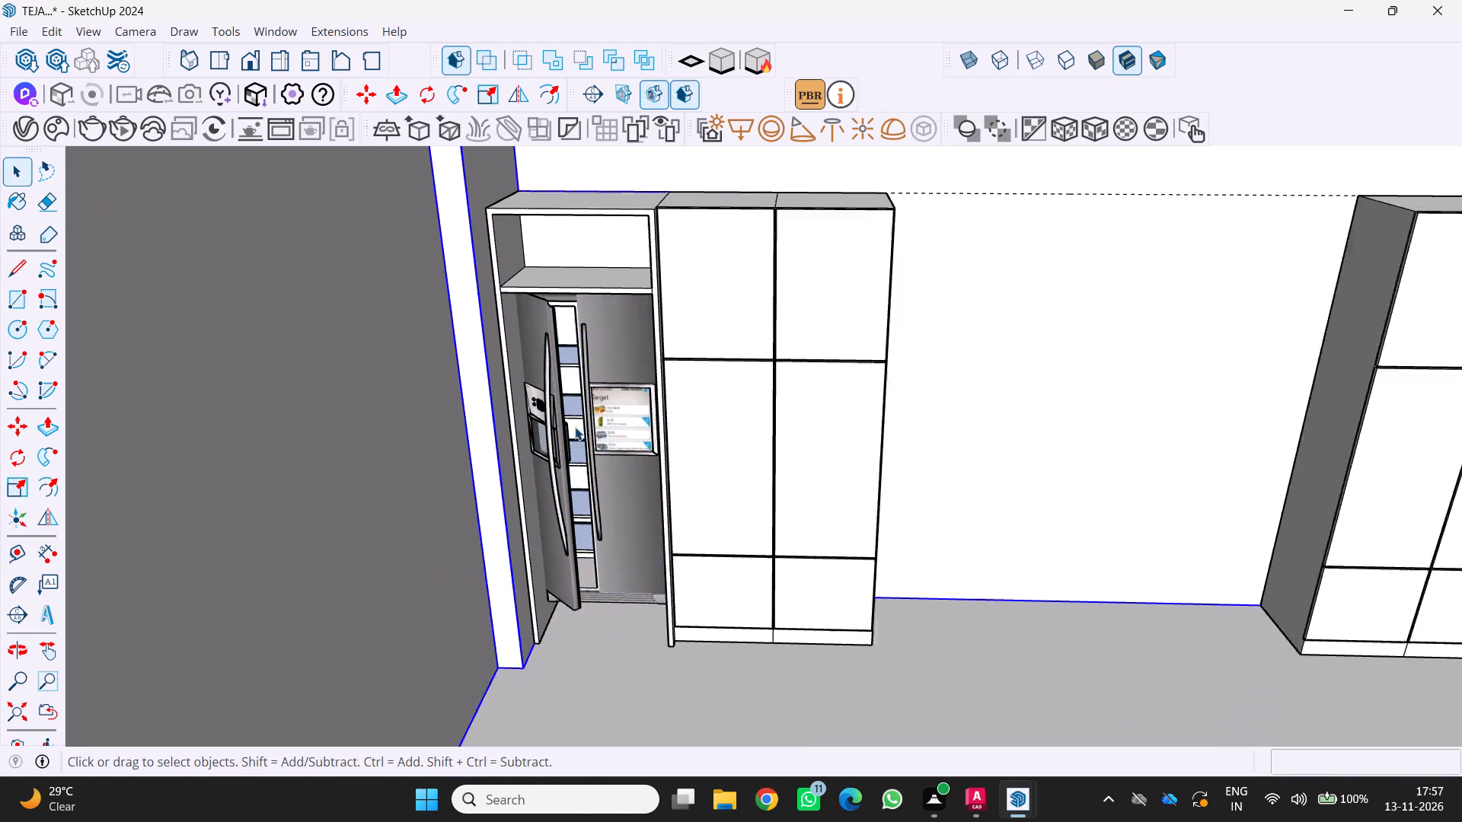
scroll(575, 427, up, 1)
middle_drag(576, 425, 636, 424)
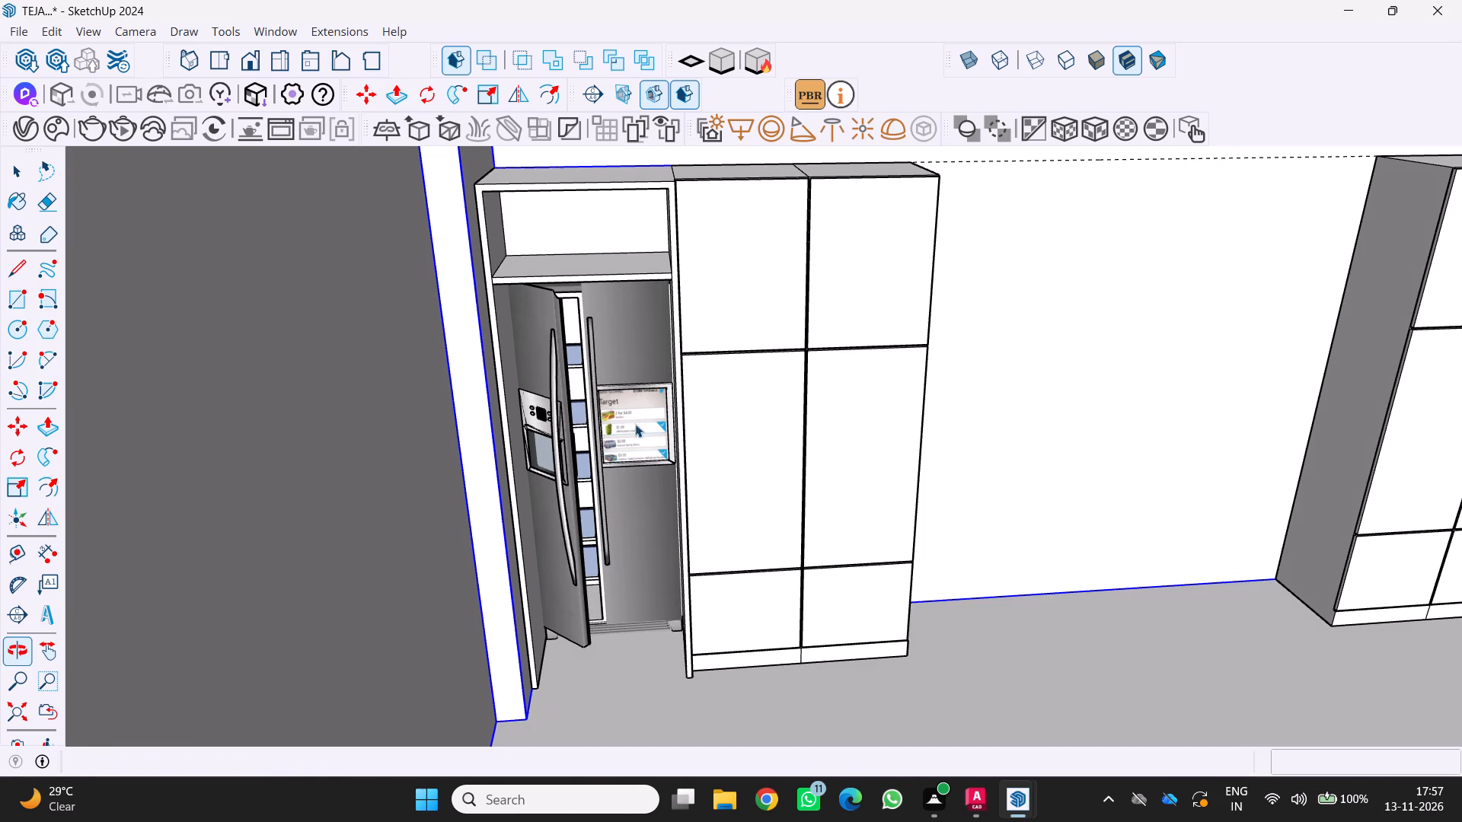
click(643, 339)
key(k)
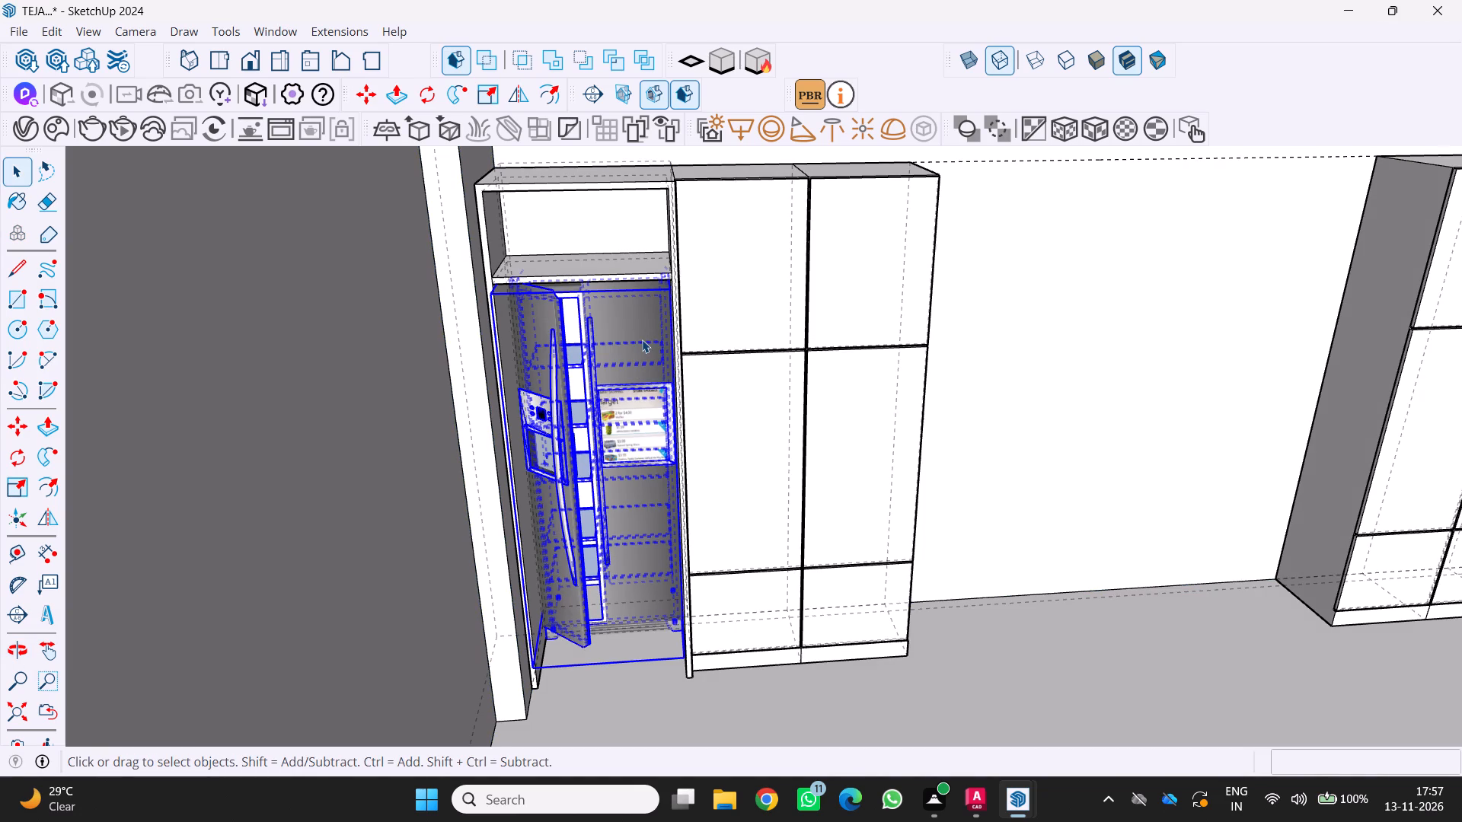
key(m)
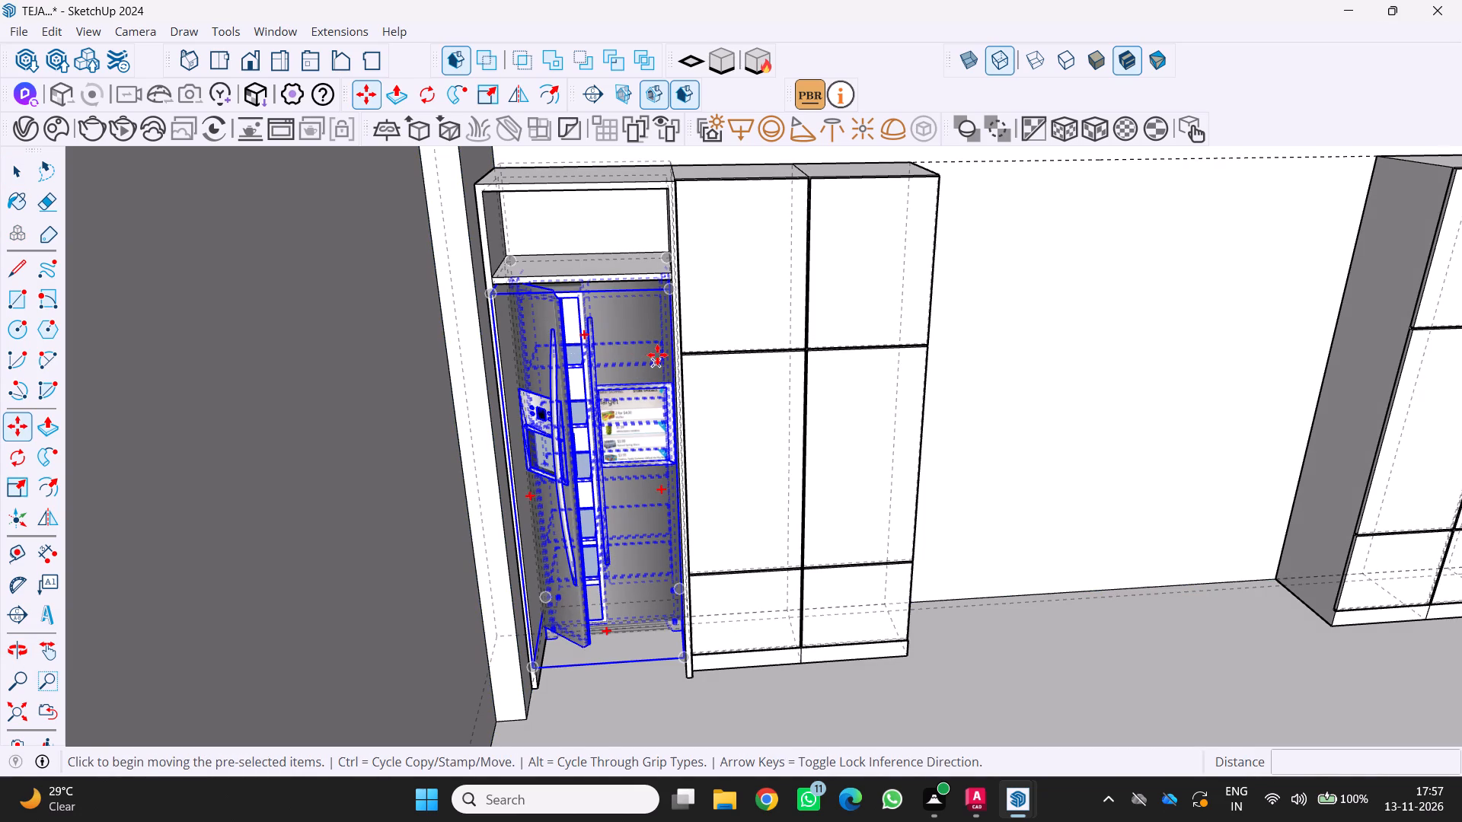
key(k)
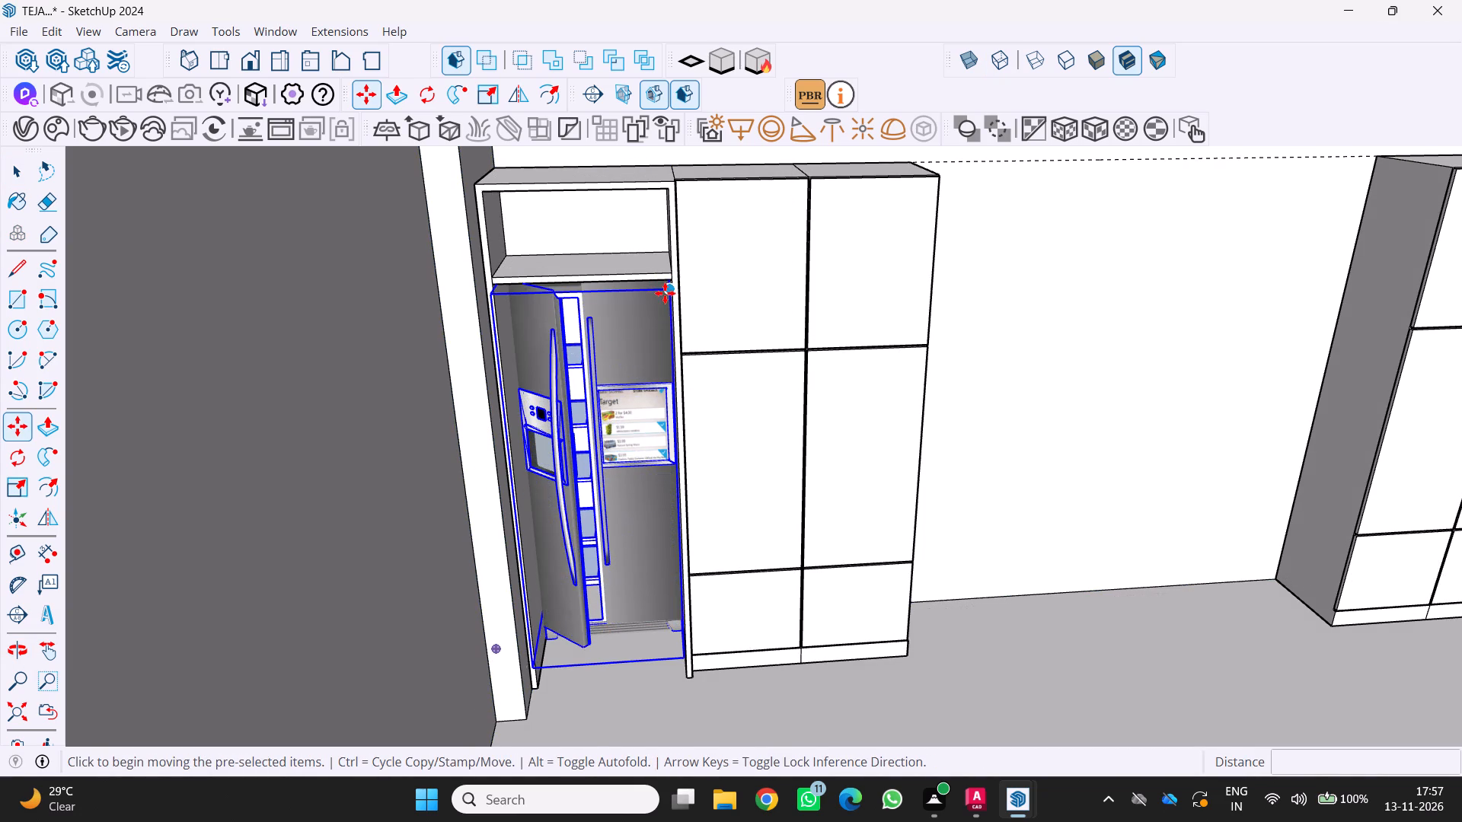
click(666, 295)
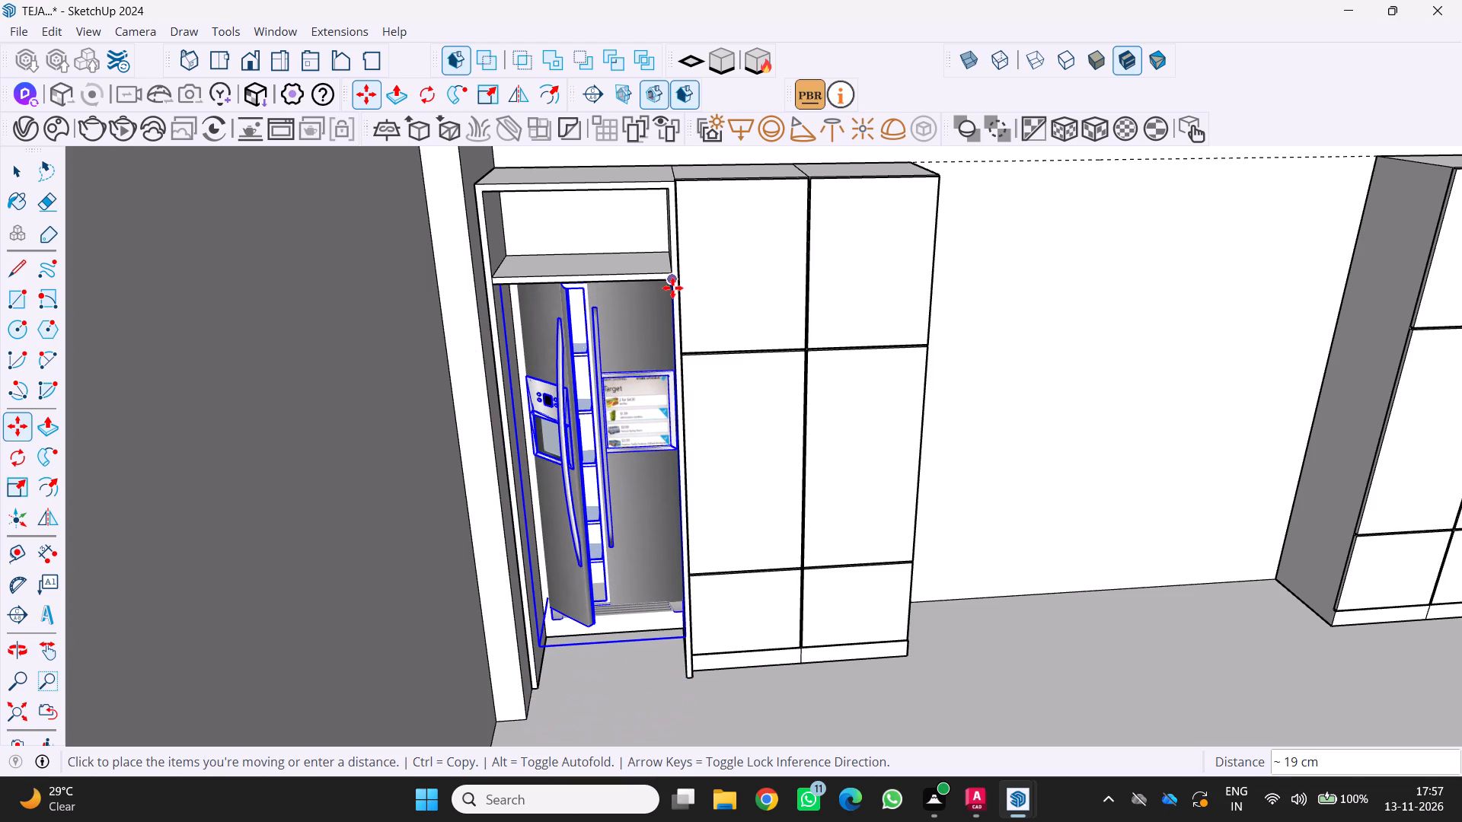
click(672, 288)
scroll(645, 393, down, 4)
key(space)
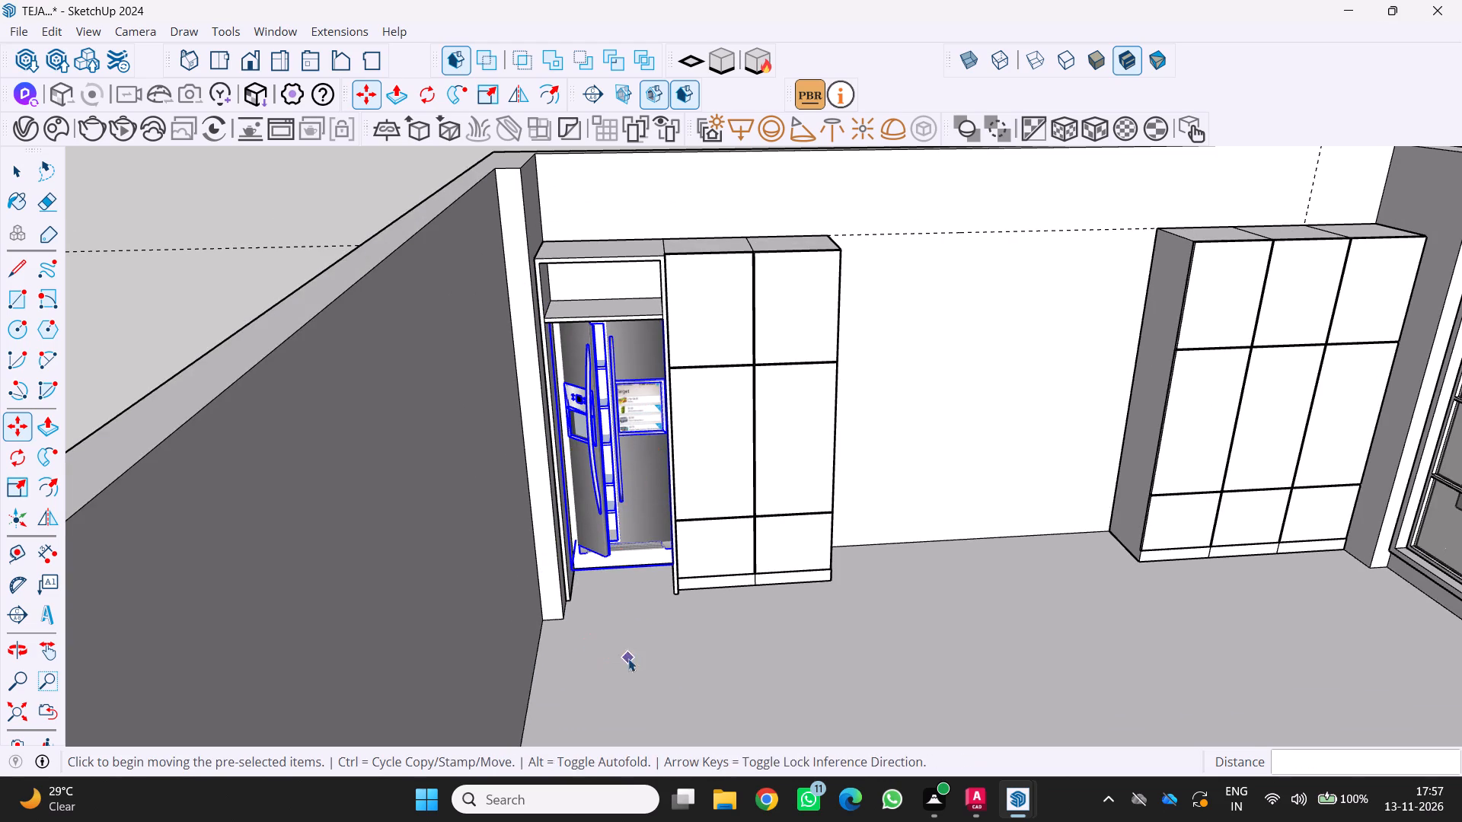
click(622, 652)
Examine the refrigerator's position inside the niche from several angles.
middle_drag(578, 619, 554, 472)
middle_click(553, 470)
scroll(634, 308, up, 7)
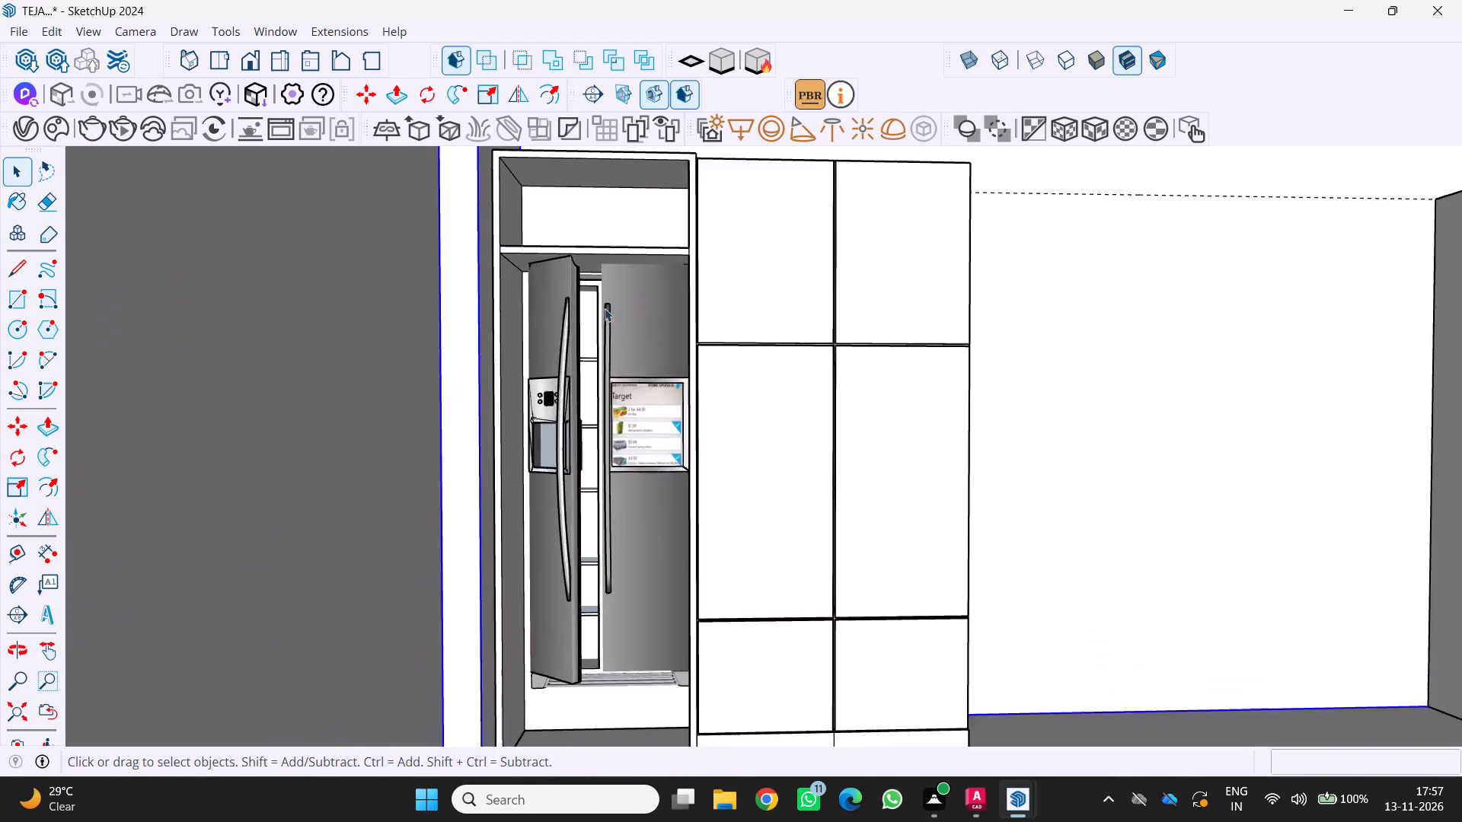
middle_drag(611, 318, 762, 359)
middle_drag(744, 354, 645, 378)
middle_click(643, 379)
middle_drag(643, 379, 569, 383)
scroll(566, 383, down, 5)
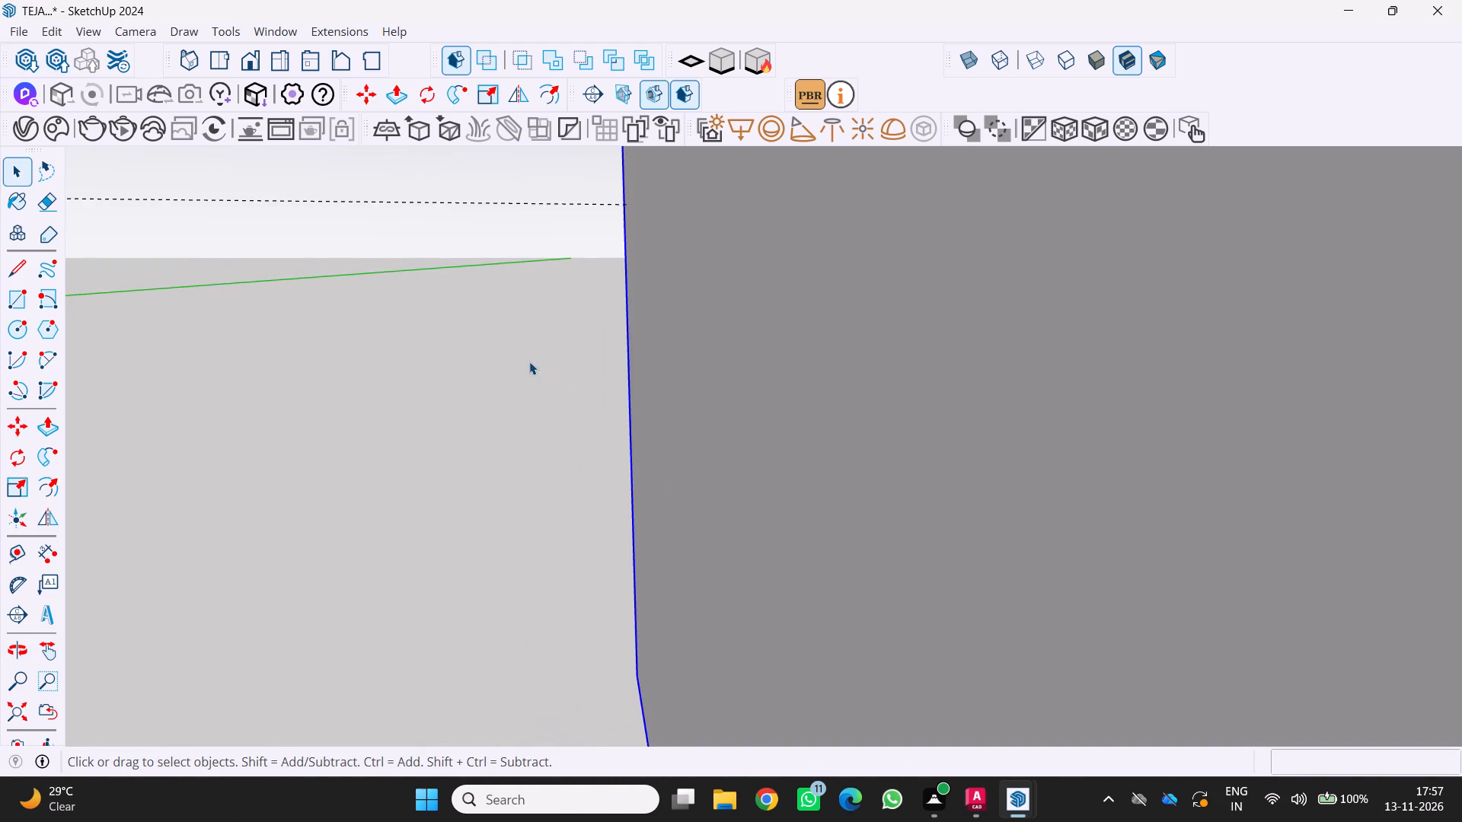
scroll(529, 362, down, 12)
scroll(632, 334, up, 9)
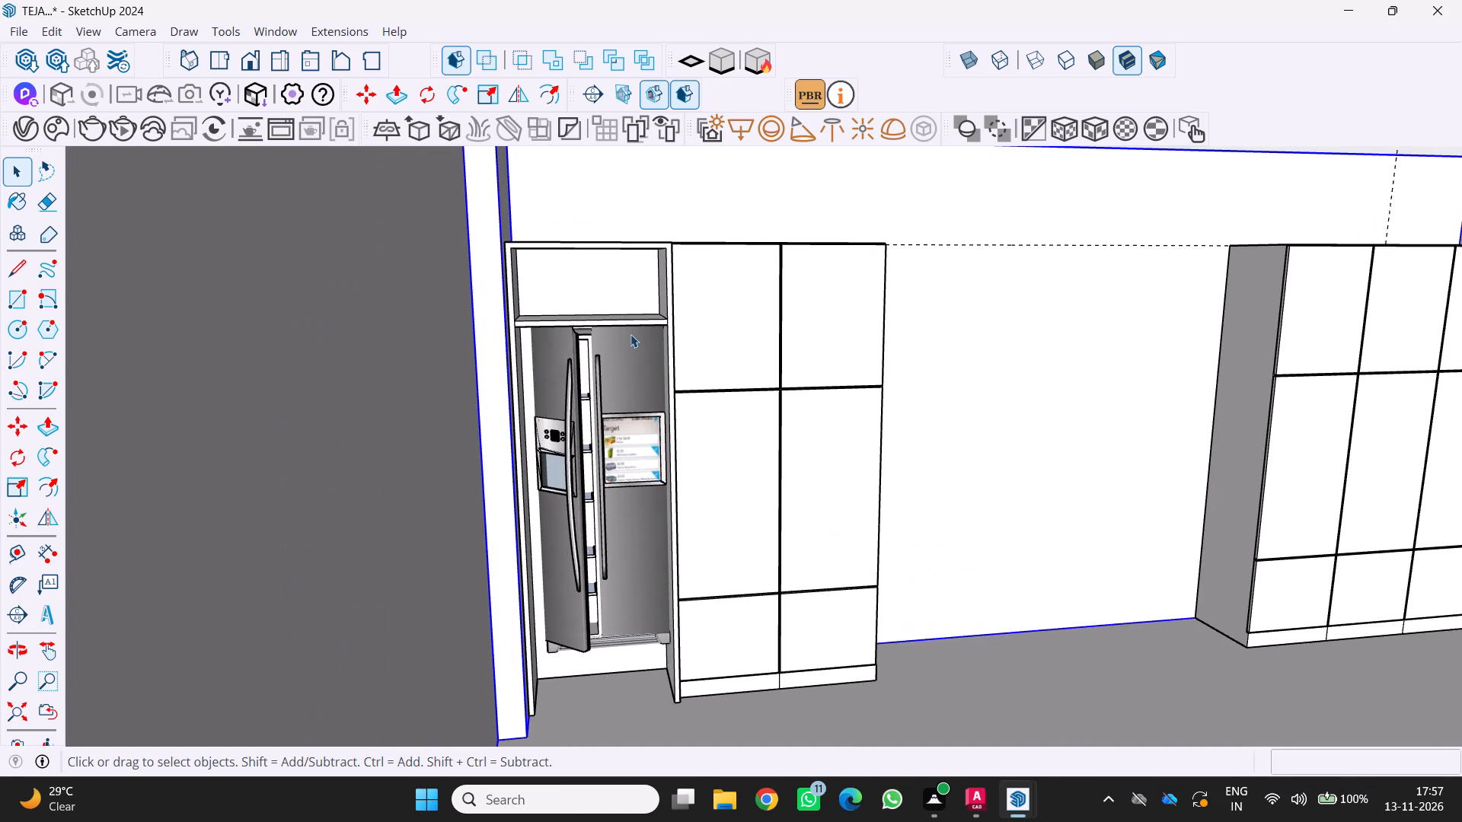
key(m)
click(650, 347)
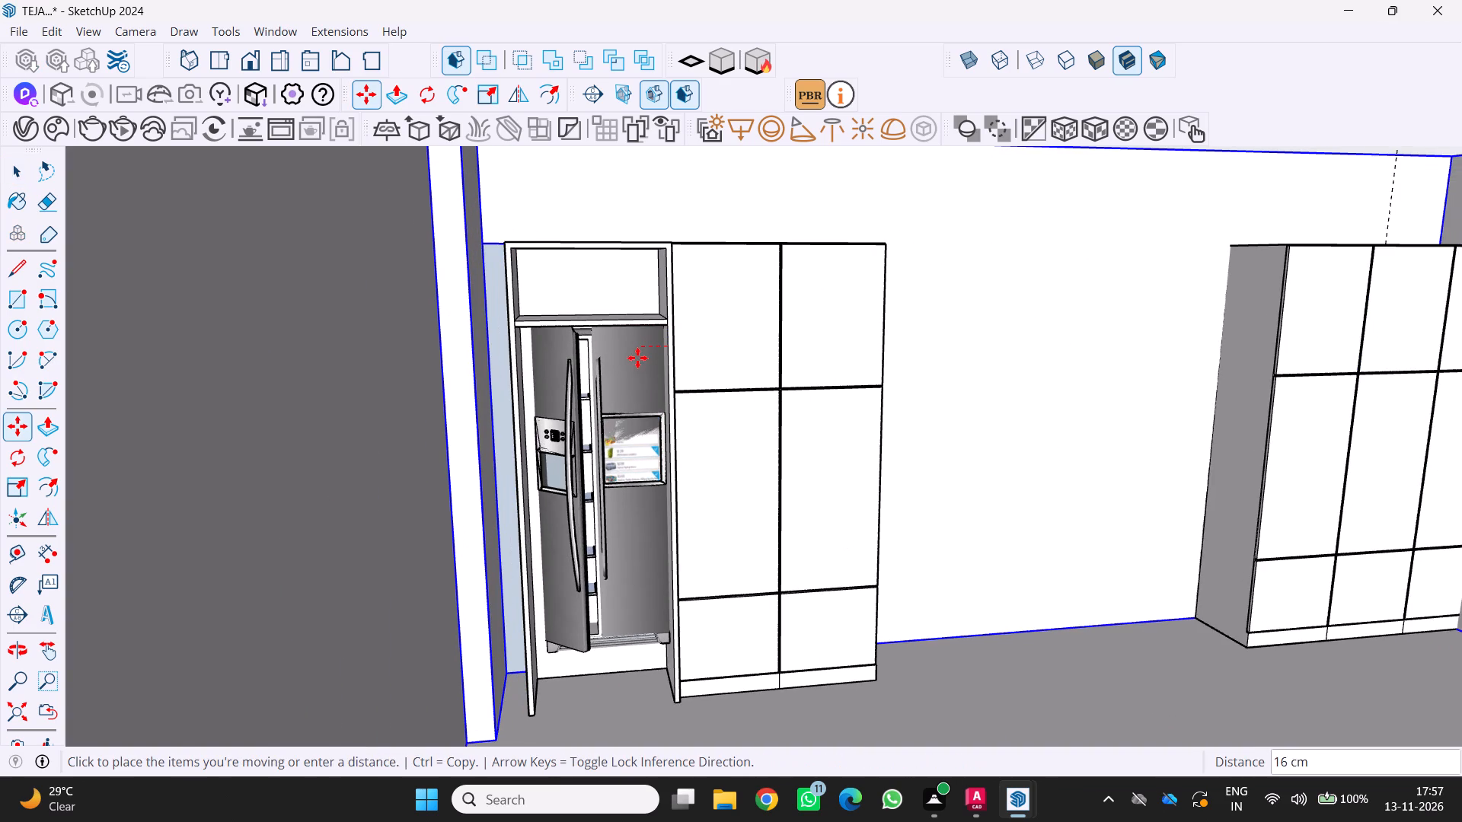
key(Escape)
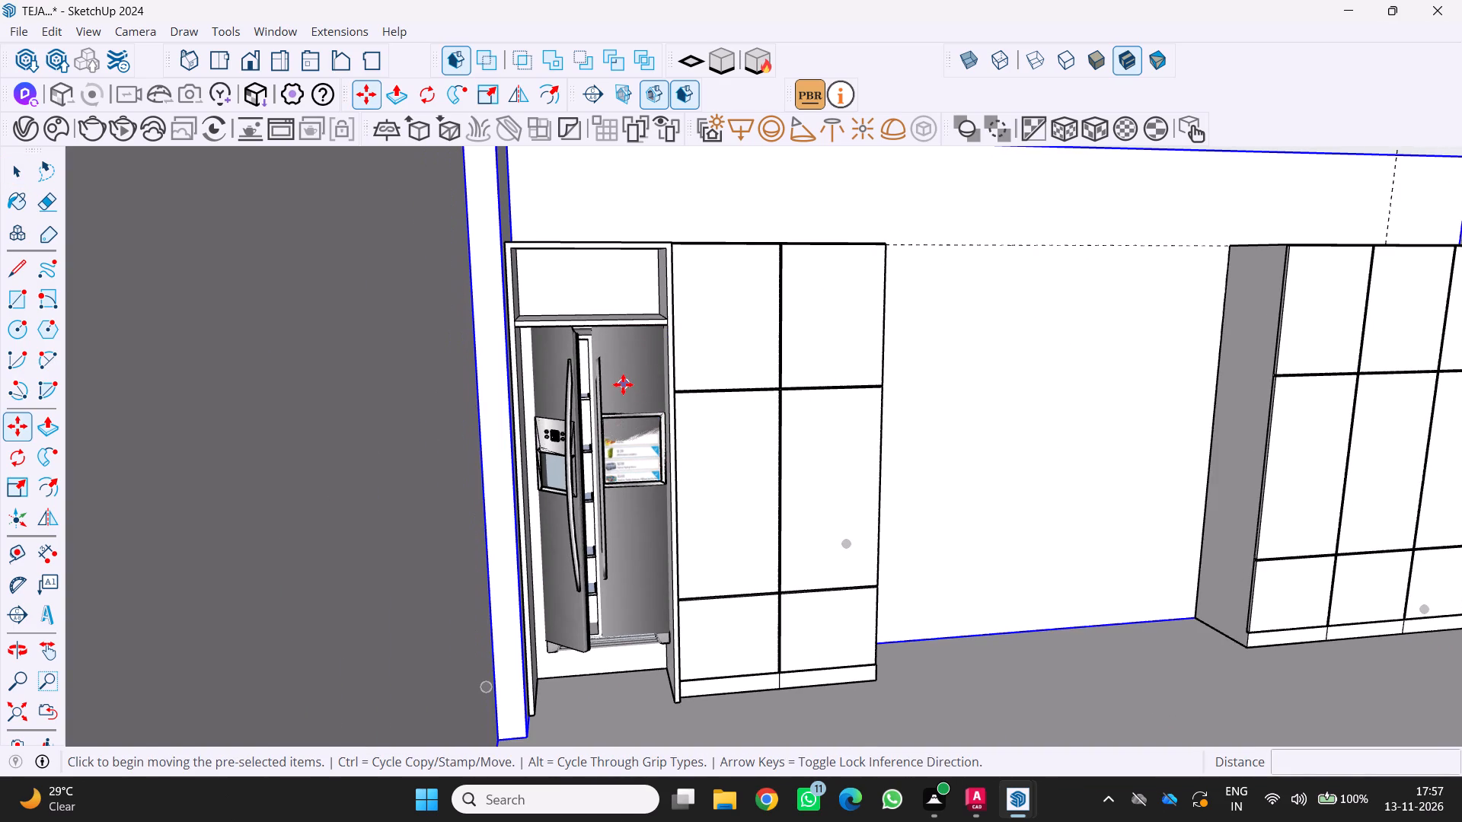
Select the refrigerator and nudge it sideways by its top front corner toward the tall two-column cabinet.
key(space)
click(608, 406)
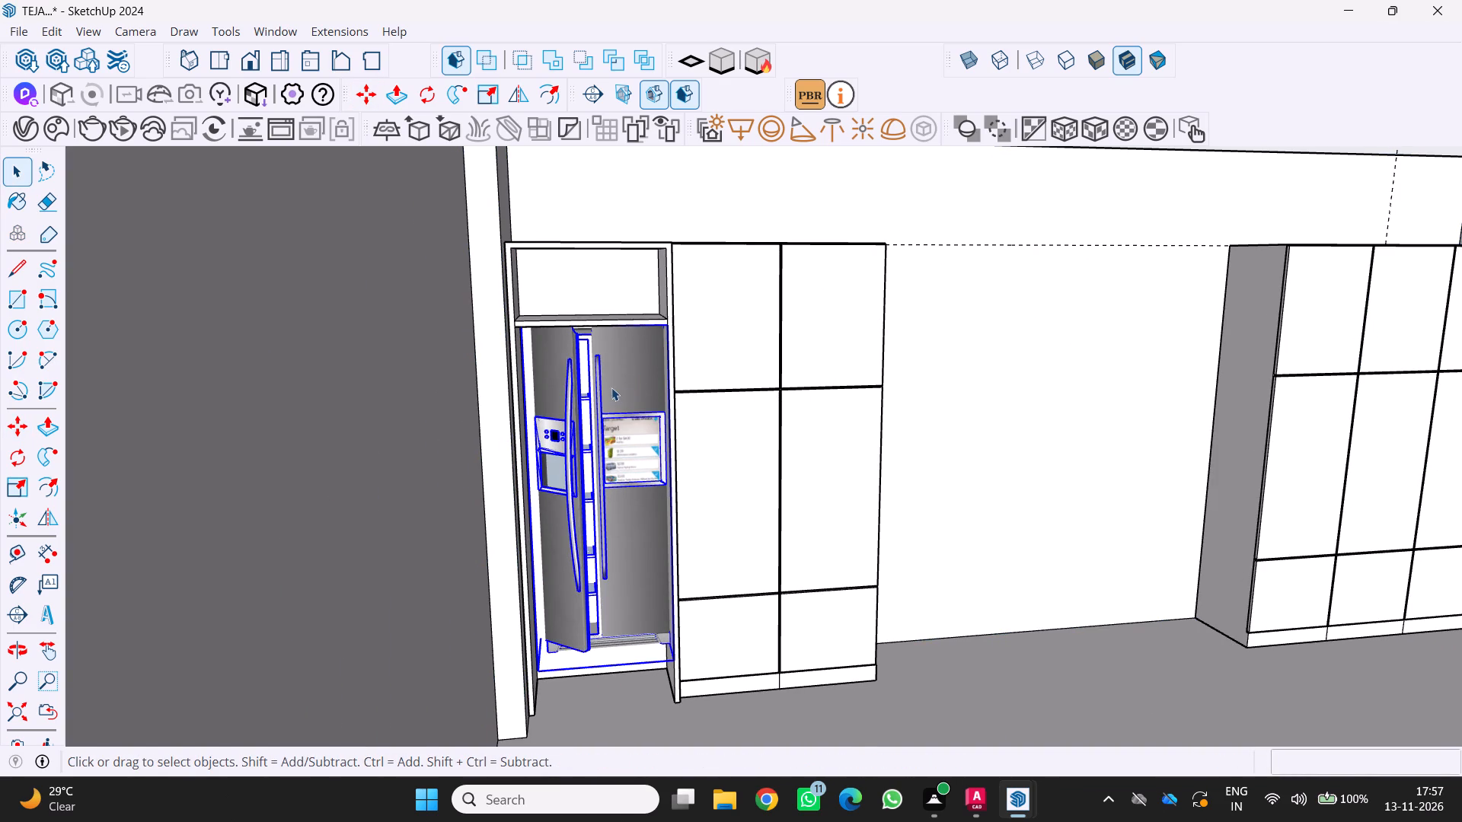
key(m)
scroll(646, 348, up, 6)
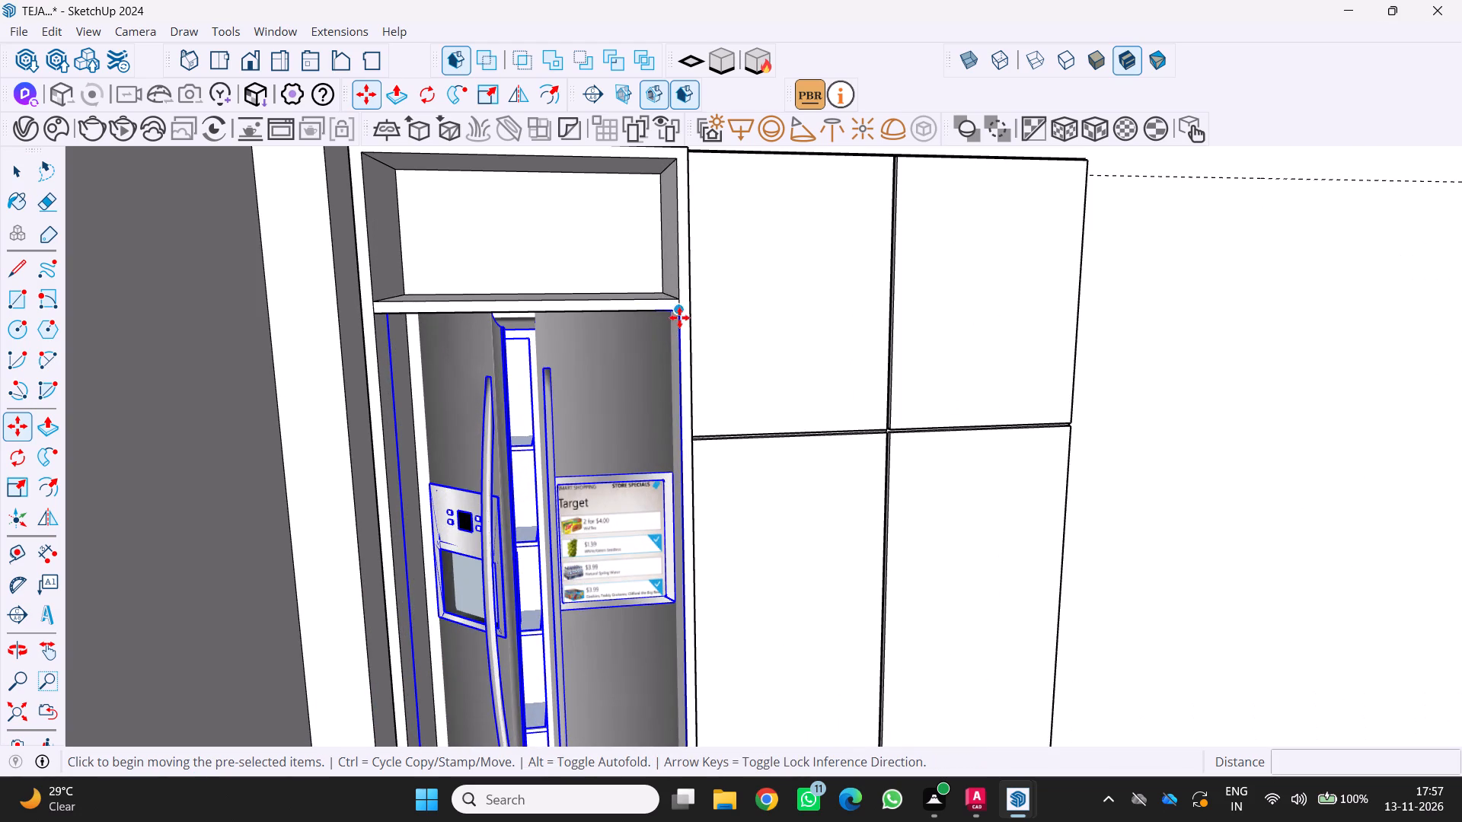
click(679, 312)
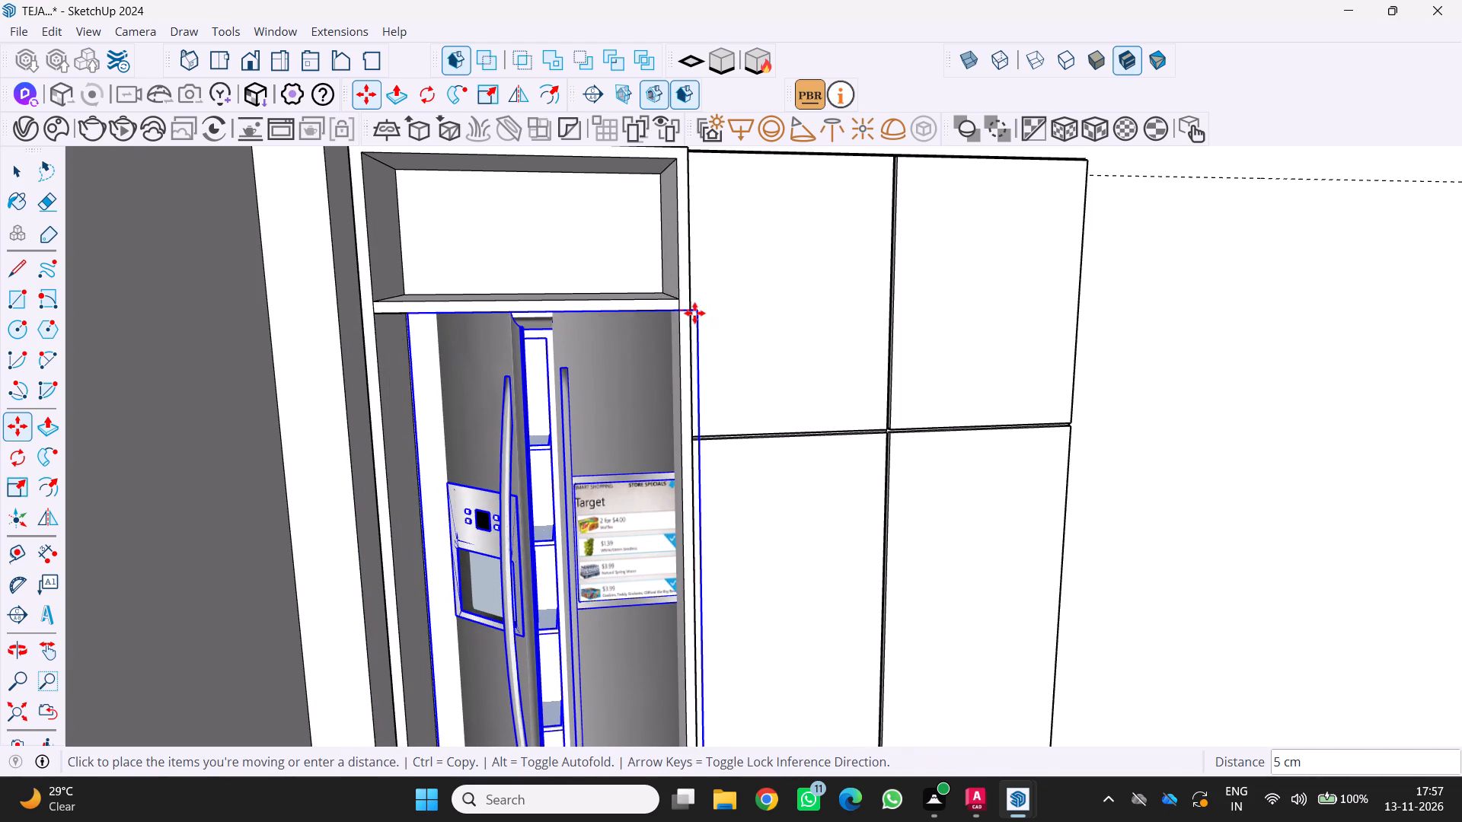
click(685, 315)
Examine the refrigerator's fit against the niche sides and shelf, and clear its selection.
scroll(682, 315, down, 5)
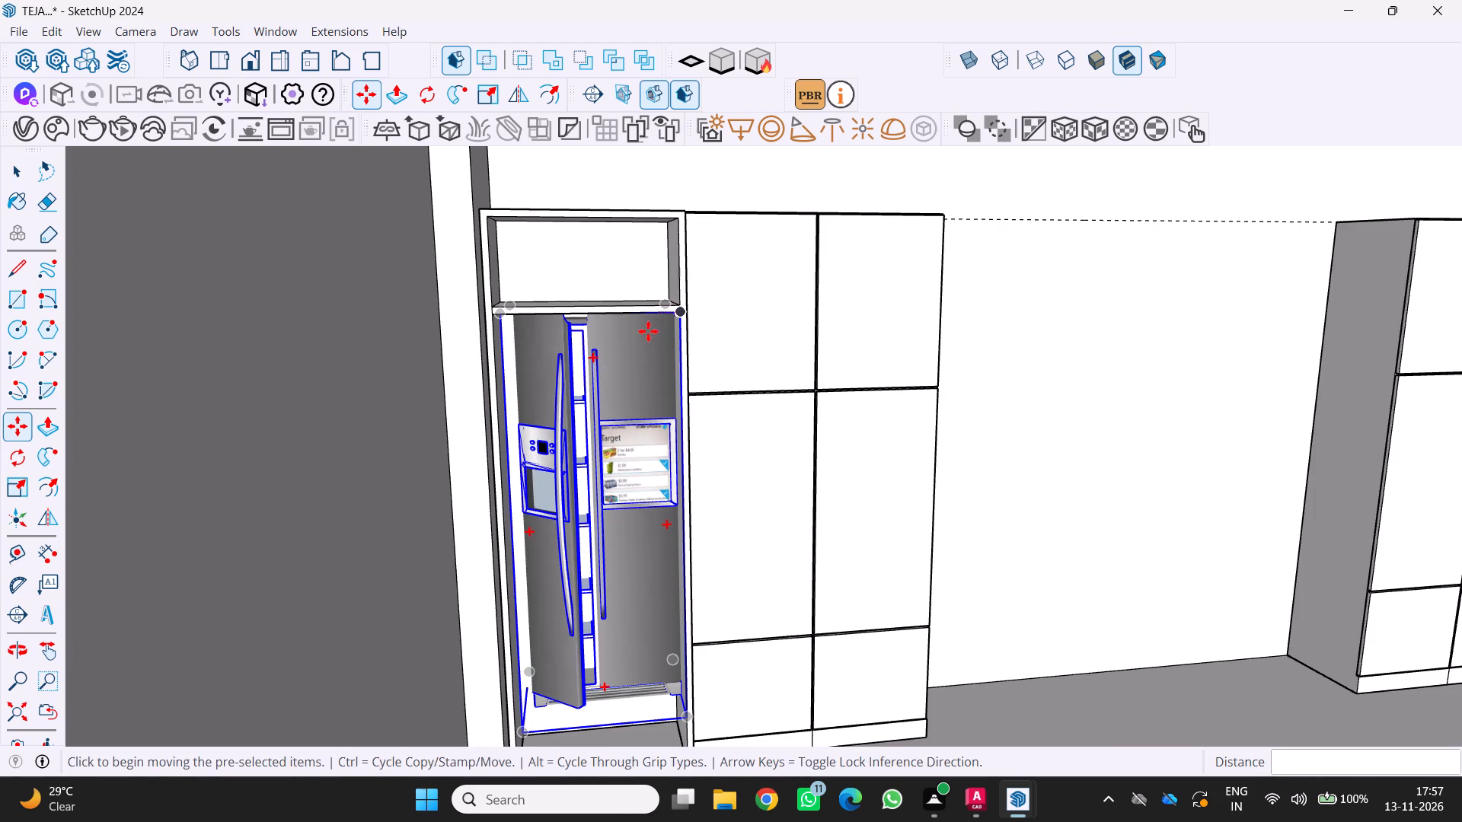
middle_drag(632, 348, 570, 376)
scroll(607, 425, up, 1)
middle_drag(607, 425, 569, 421)
scroll(569, 421, up, 4)
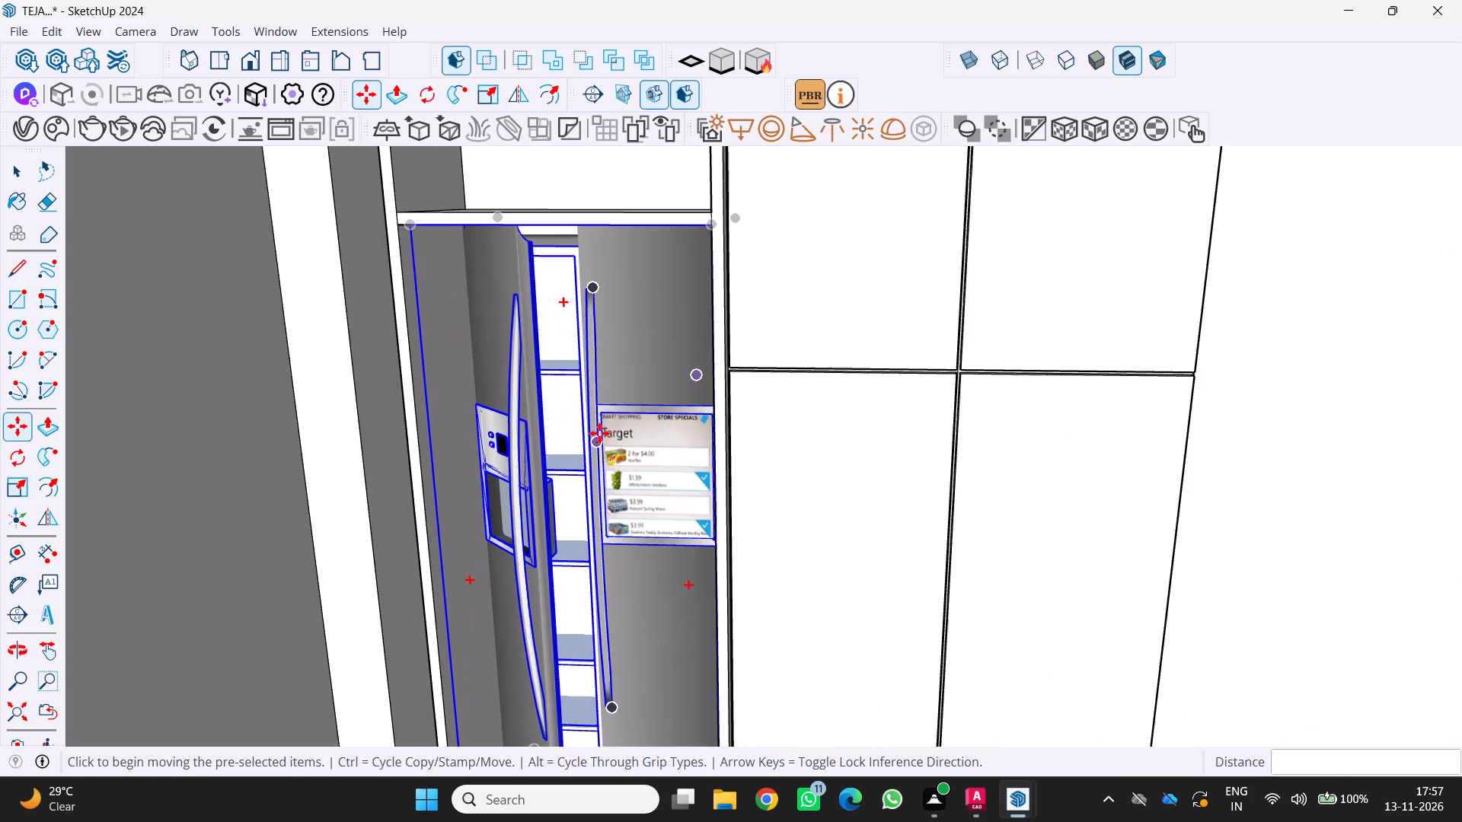
scroll(609, 443, down, 4)
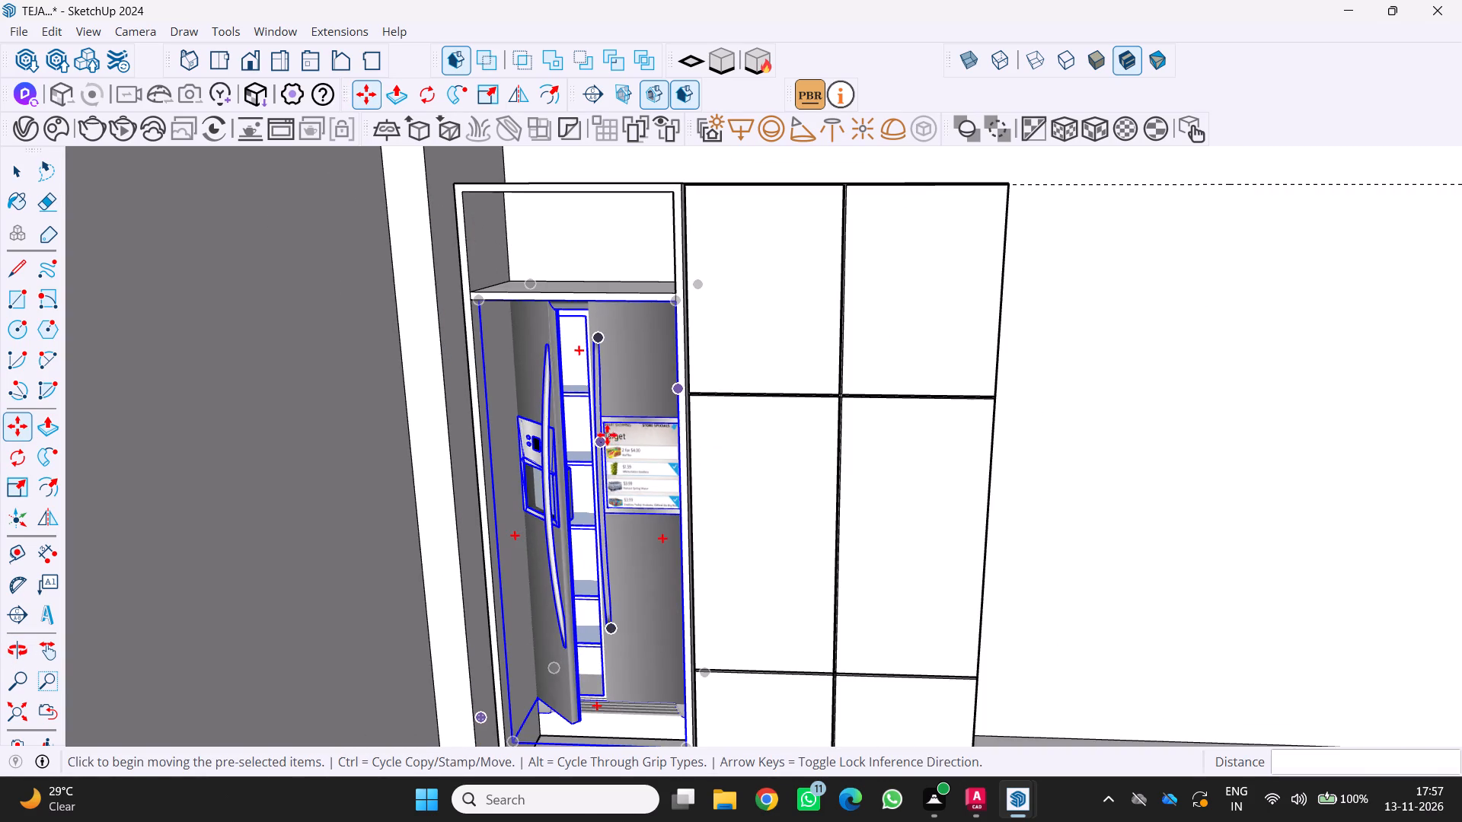
key(space)
scroll(607, 435, down, 5)
click(576, 661)
Select the refrigerator and move it by its lower front corner toward the niche side beside the tall two-column cabinet.
middle_drag(586, 657, 665, 616)
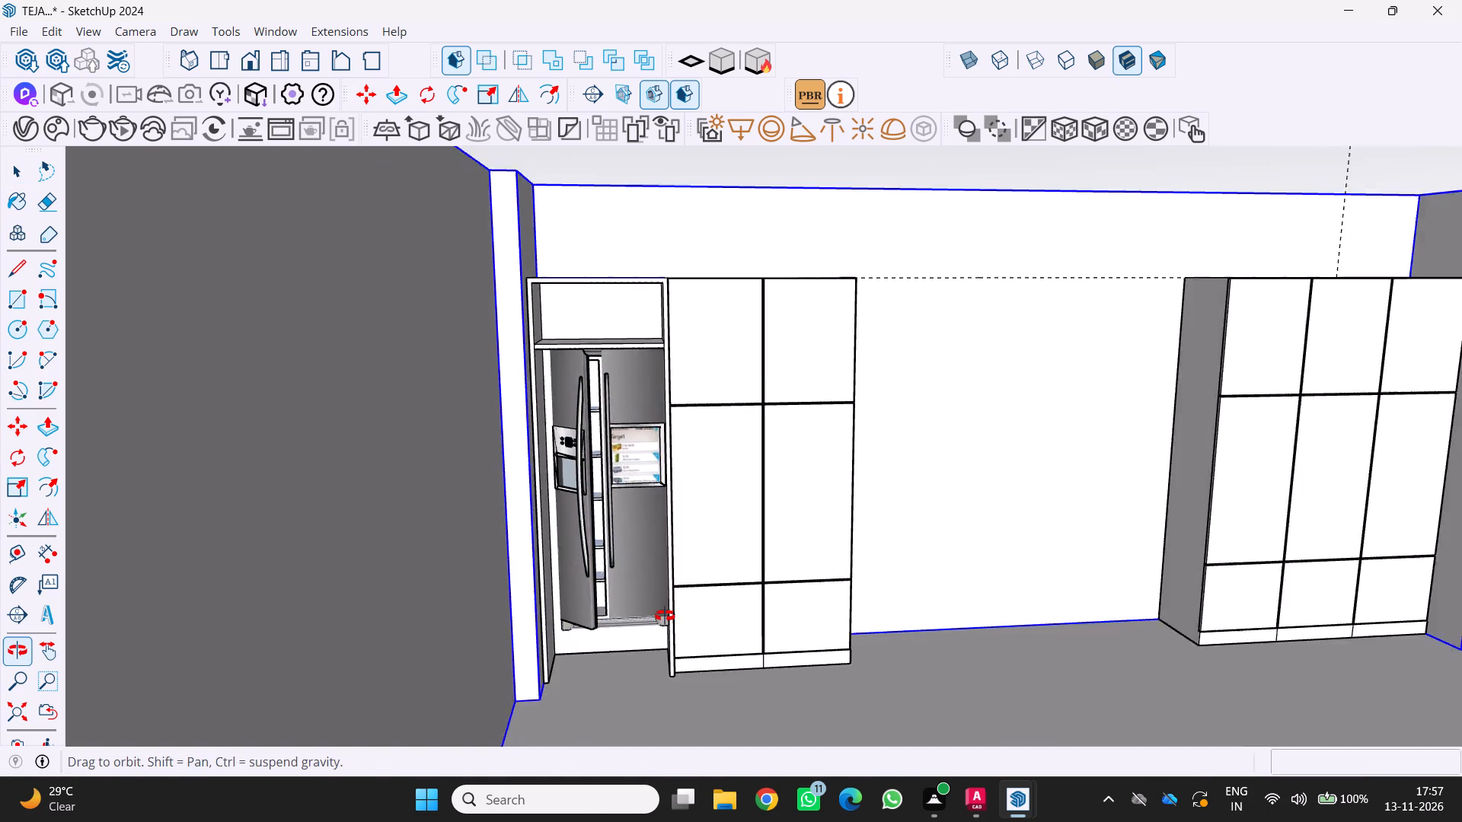
middle_drag(665, 616, 653, 504)
middle_click(652, 504)
scroll(600, 598, up, 3)
middle_drag(600, 595, 630, 507)
middle_click(630, 507)
middle_click(630, 507)
middle_drag(630, 507, 535, 649)
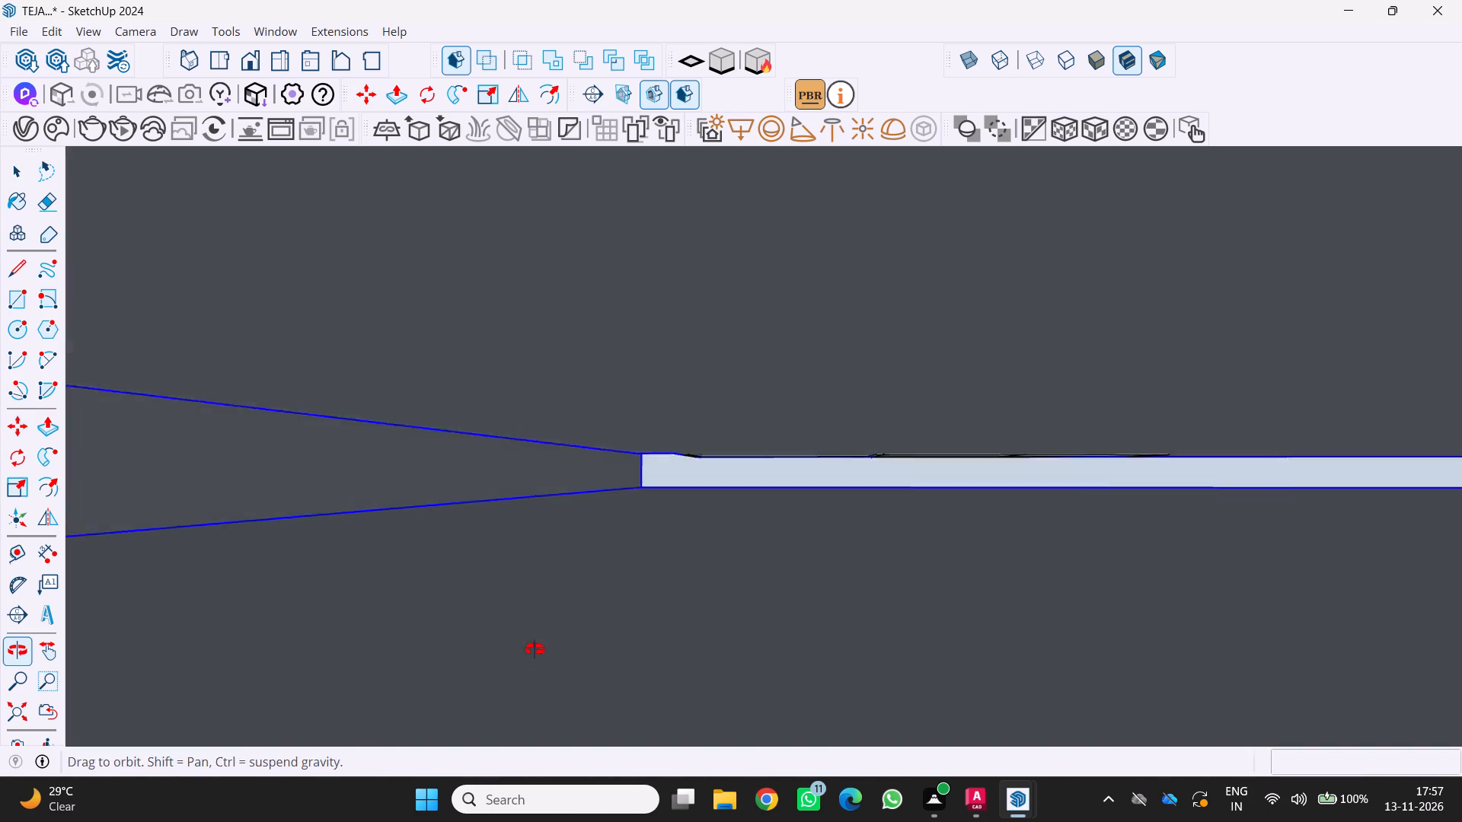
middle_drag(535, 649, 535, 664)
scroll(534, 665, down, 7)
scroll(724, 384, up, 7)
scroll(986, 400, up, 1)
middle_drag(988, 400, 1001, 395)
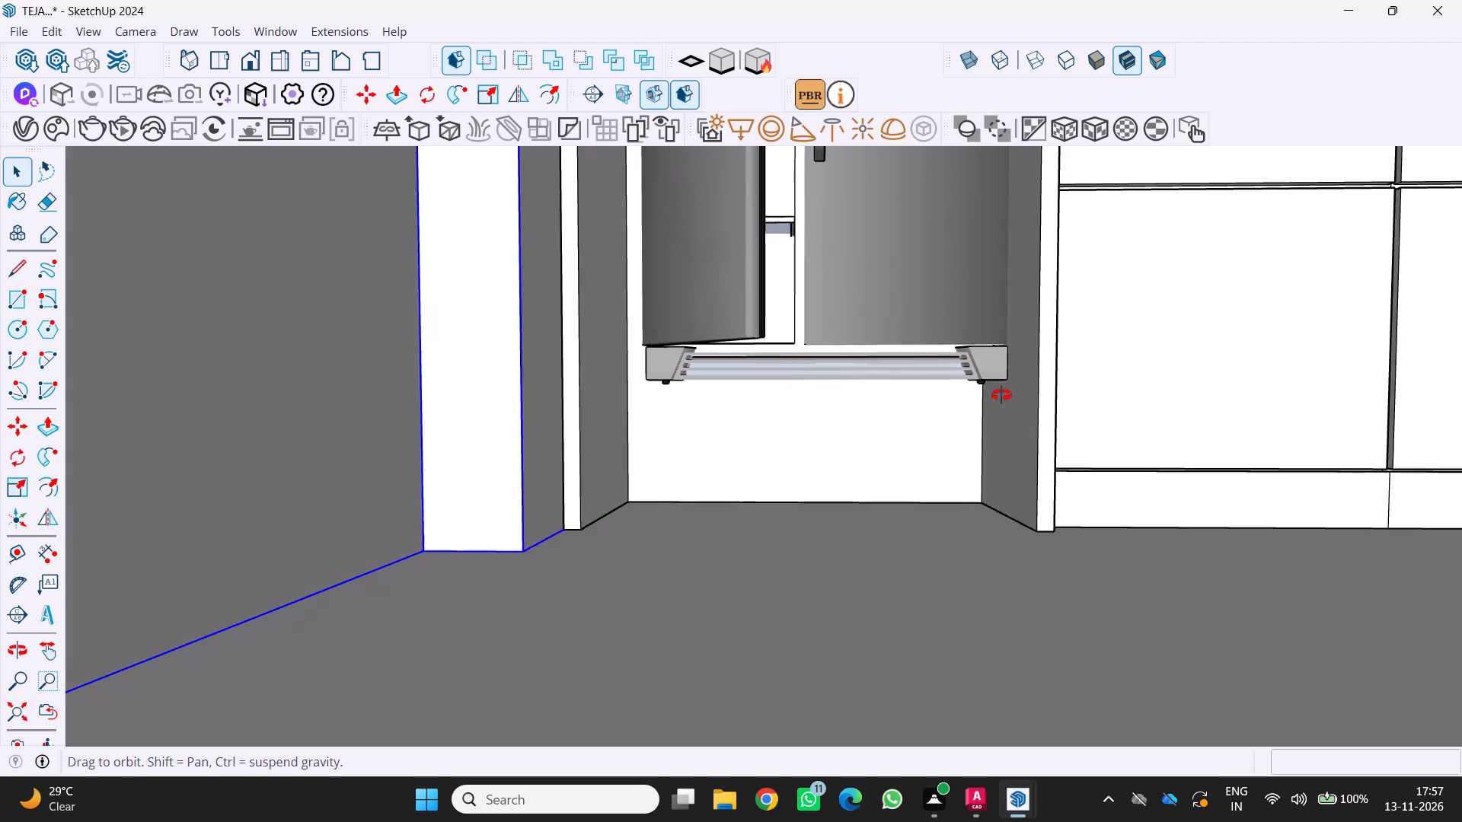
middle_drag(1001, 395, 1004, 390)
middle_click(998, 392)
click(985, 371)
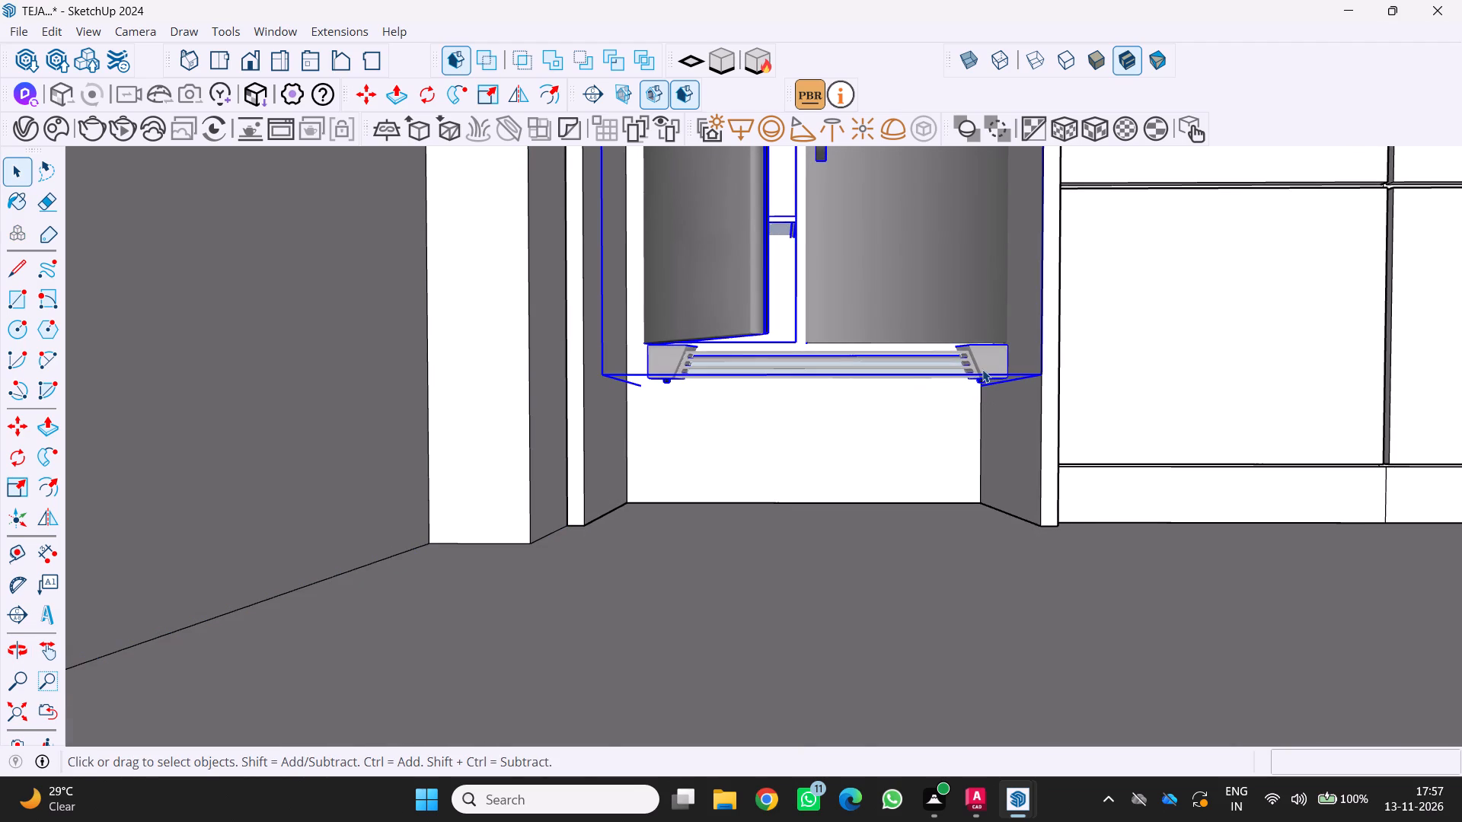
key(m)
click(1007, 377)
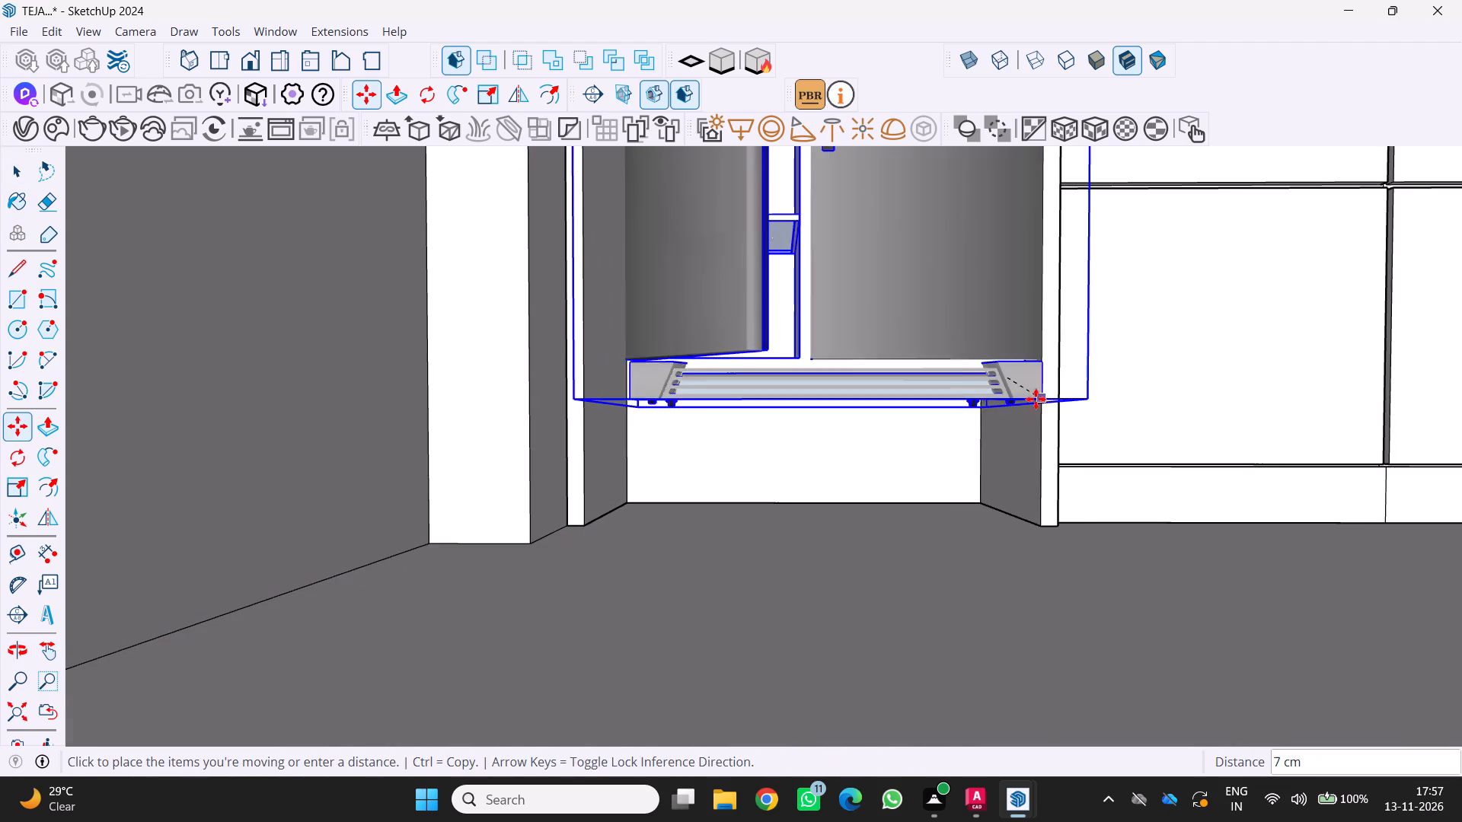
click(1036, 399)
Move the refrigerator by its lower front corner about 46 cm toward the wall-side panel and about 28 cm down to that panel's floor corner.
key(m)
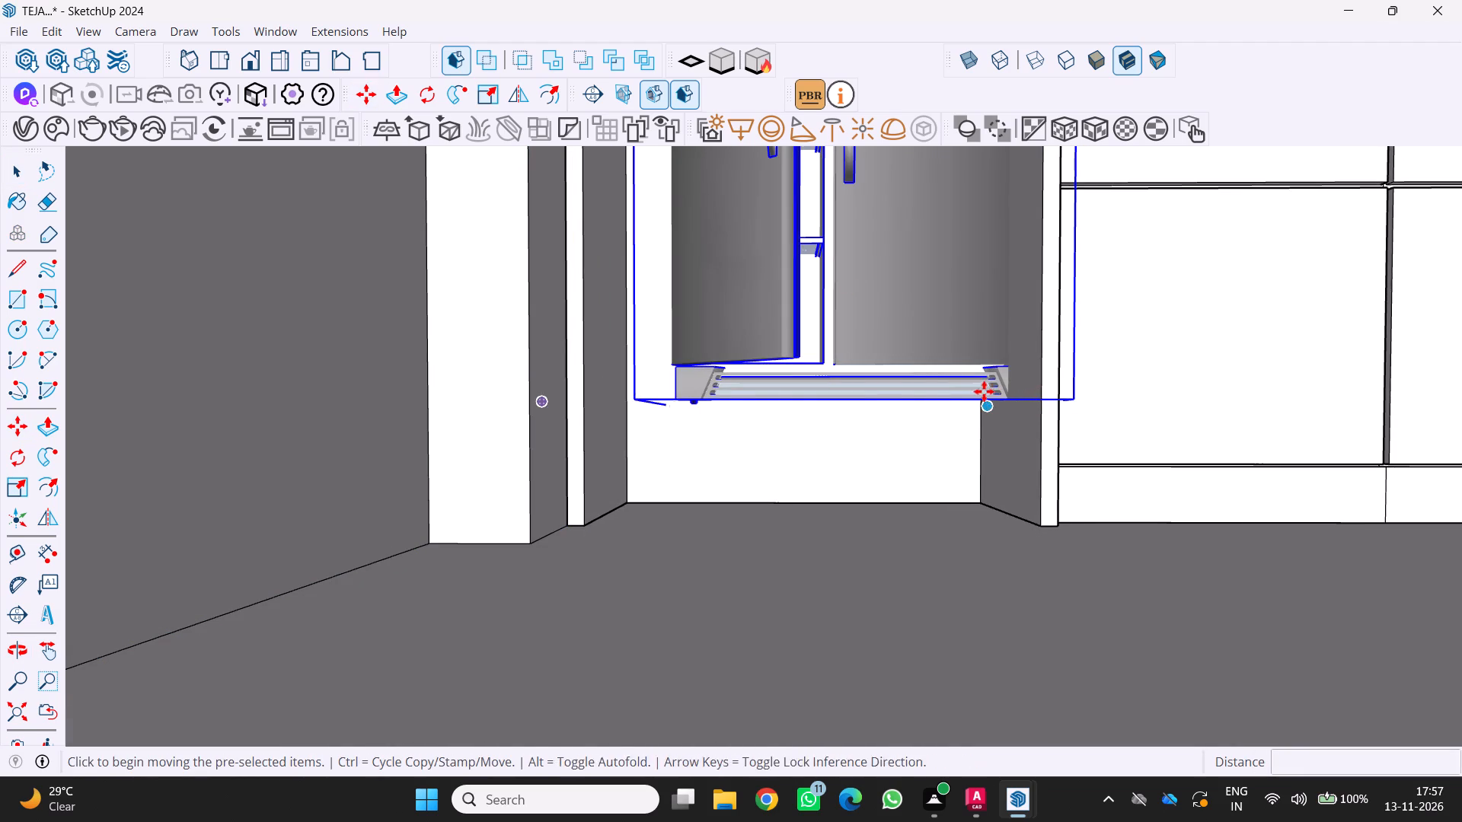
click(670, 401)
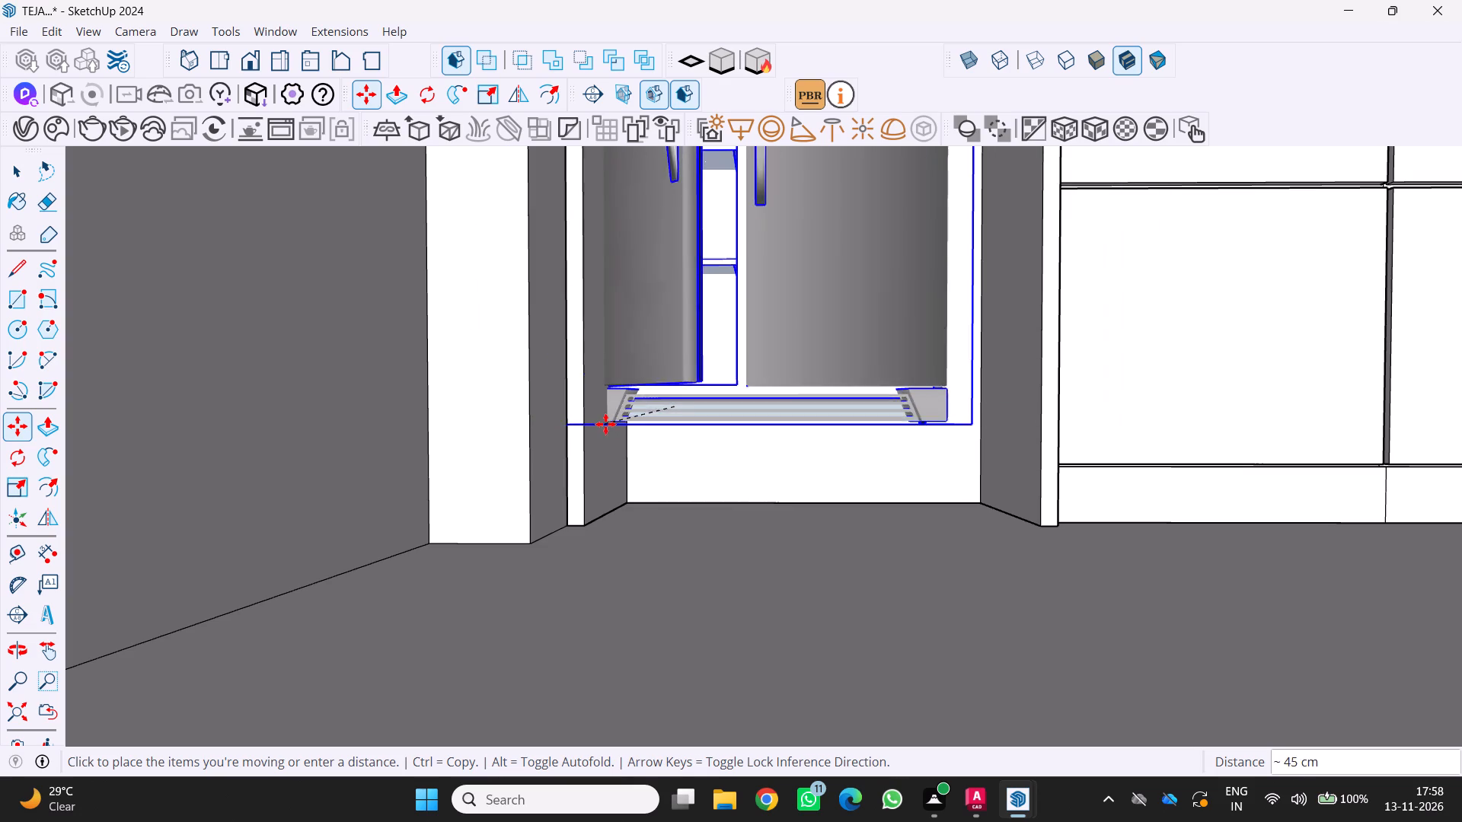
click(606, 428)
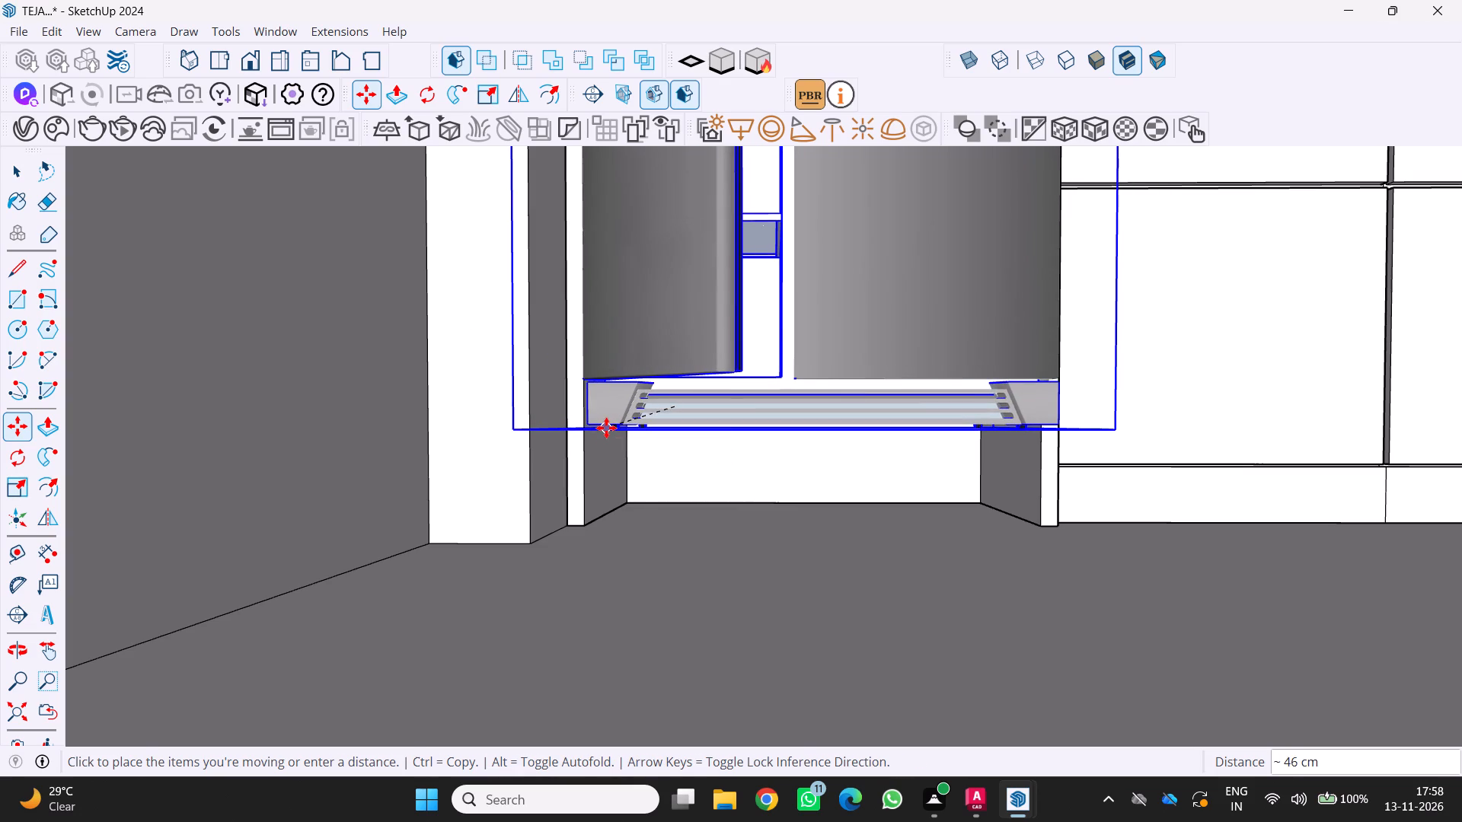
key(m)
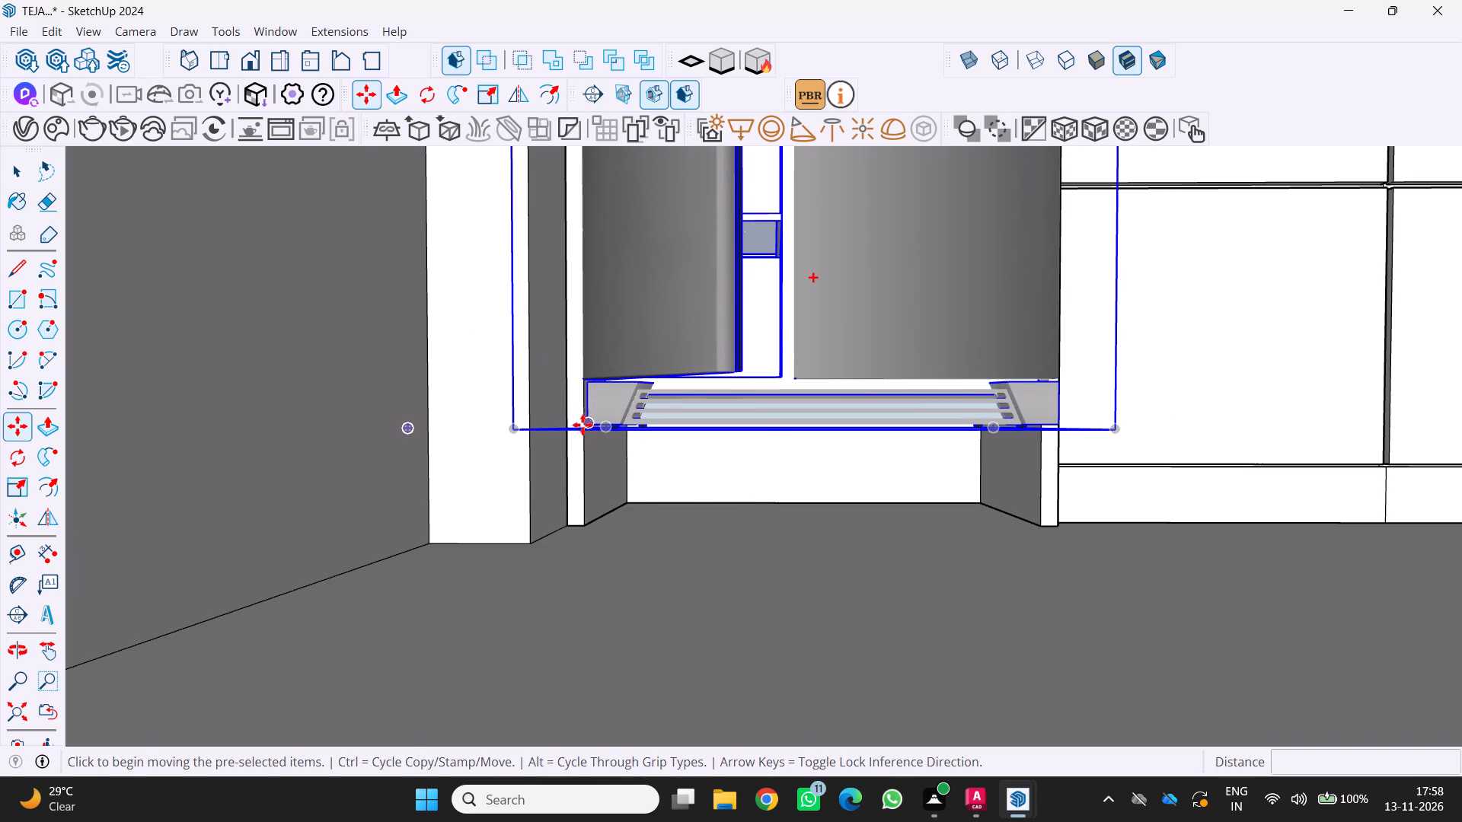
click(586, 423)
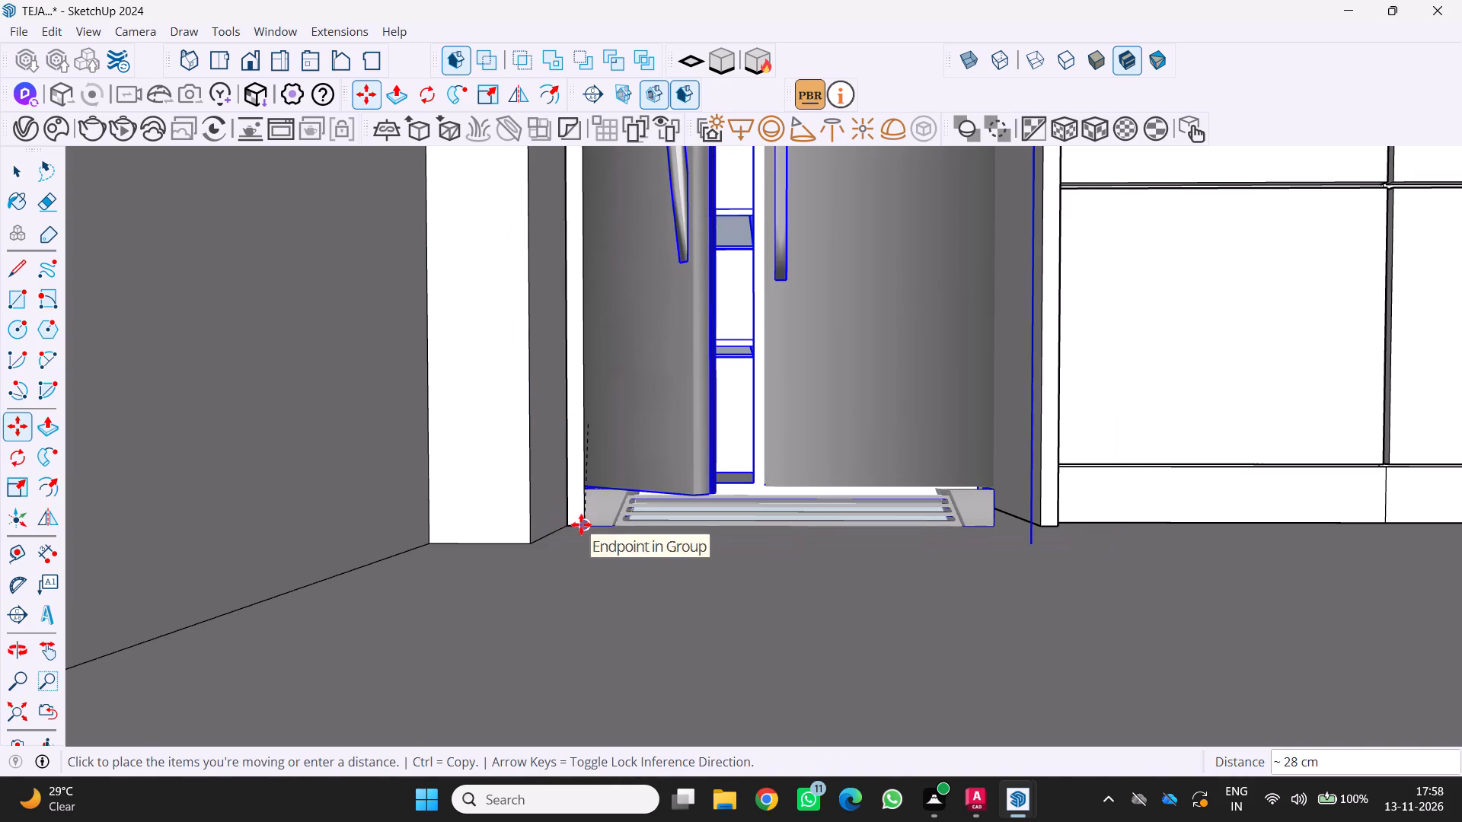
click(581, 524)
Scale the refrigerator in width and depth by about 1.11 and 0.64 to reach the niche side beside the tall cabinet.
scroll(583, 527, down, 13)
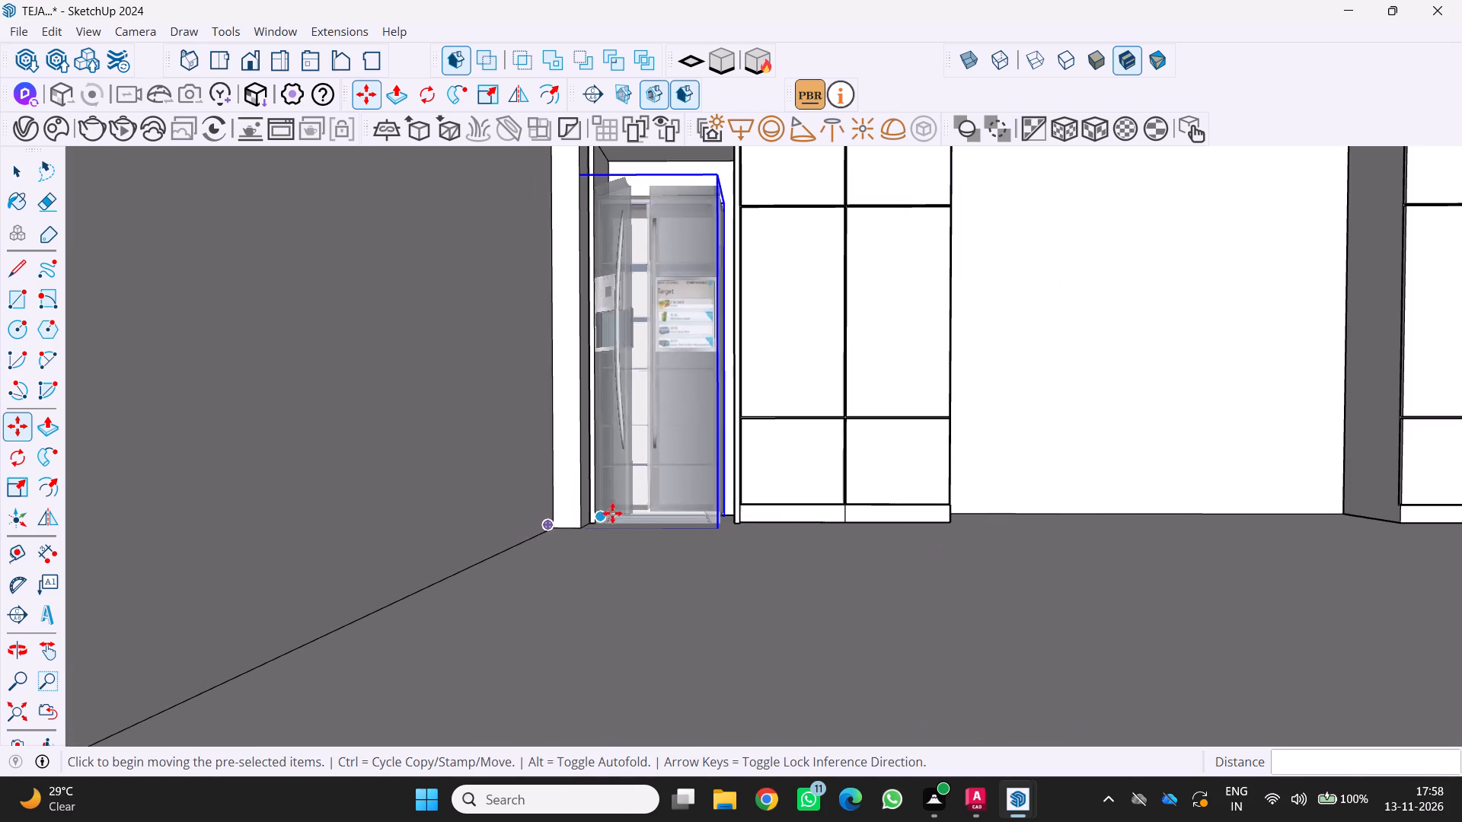
middle_drag(723, 340, 763, 415)
scroll(763, 415, down, 5)
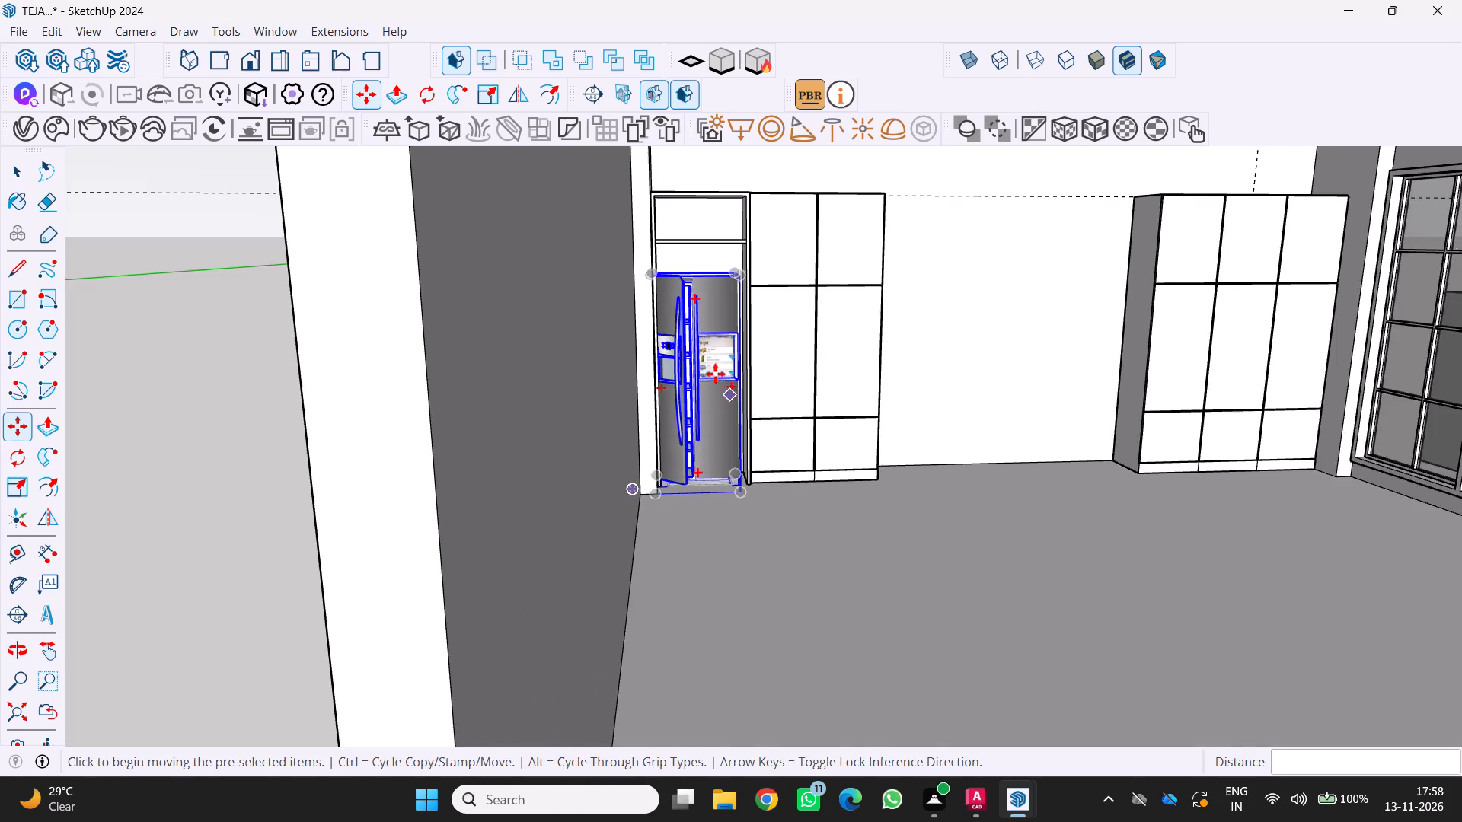
scroll(697, 326, up, 3)
key(s)
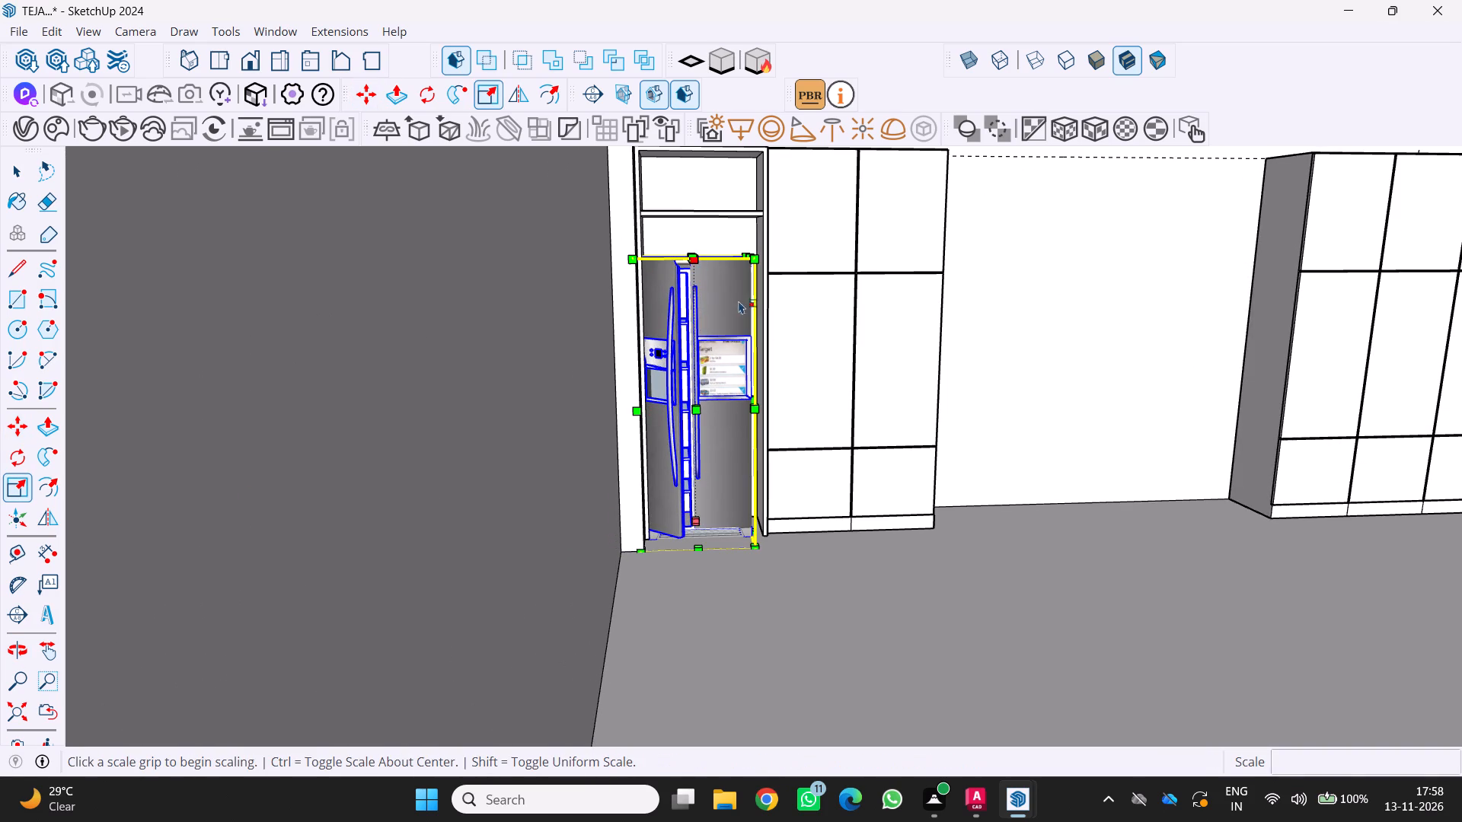
click(755, 411)
click(765, 409)
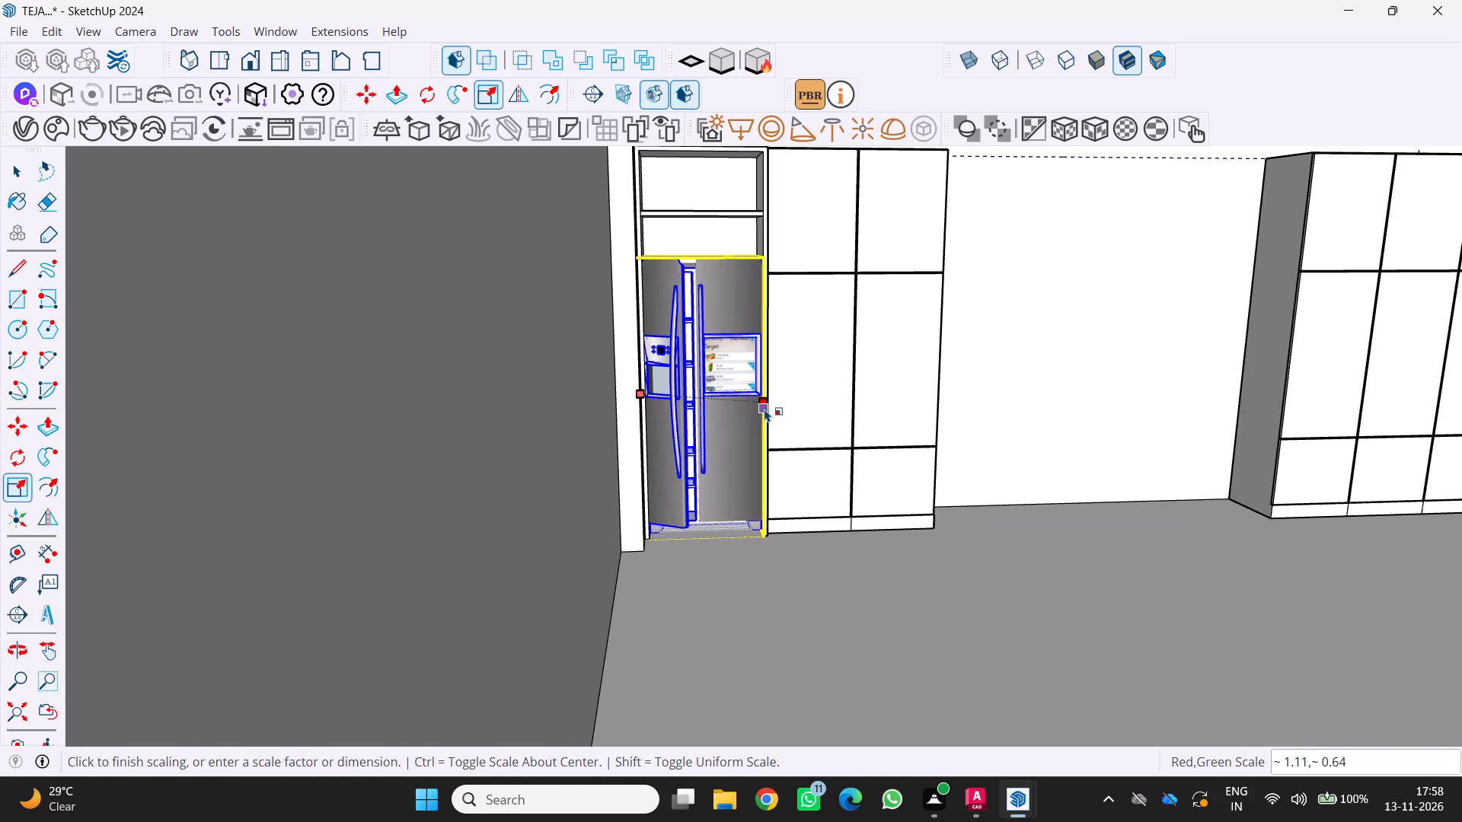
Scale the refrigerator's height by 1.10 toward the niche shelf.
scroll(682, 240, up, 2)
middle_drag(686, 238, 726, 274)
scroll(686, 291, down, 1)
middle_drag(681, 295, 564, 315)
scroll(564, 315, down, 20)
scroll(564, 315, down, 17)
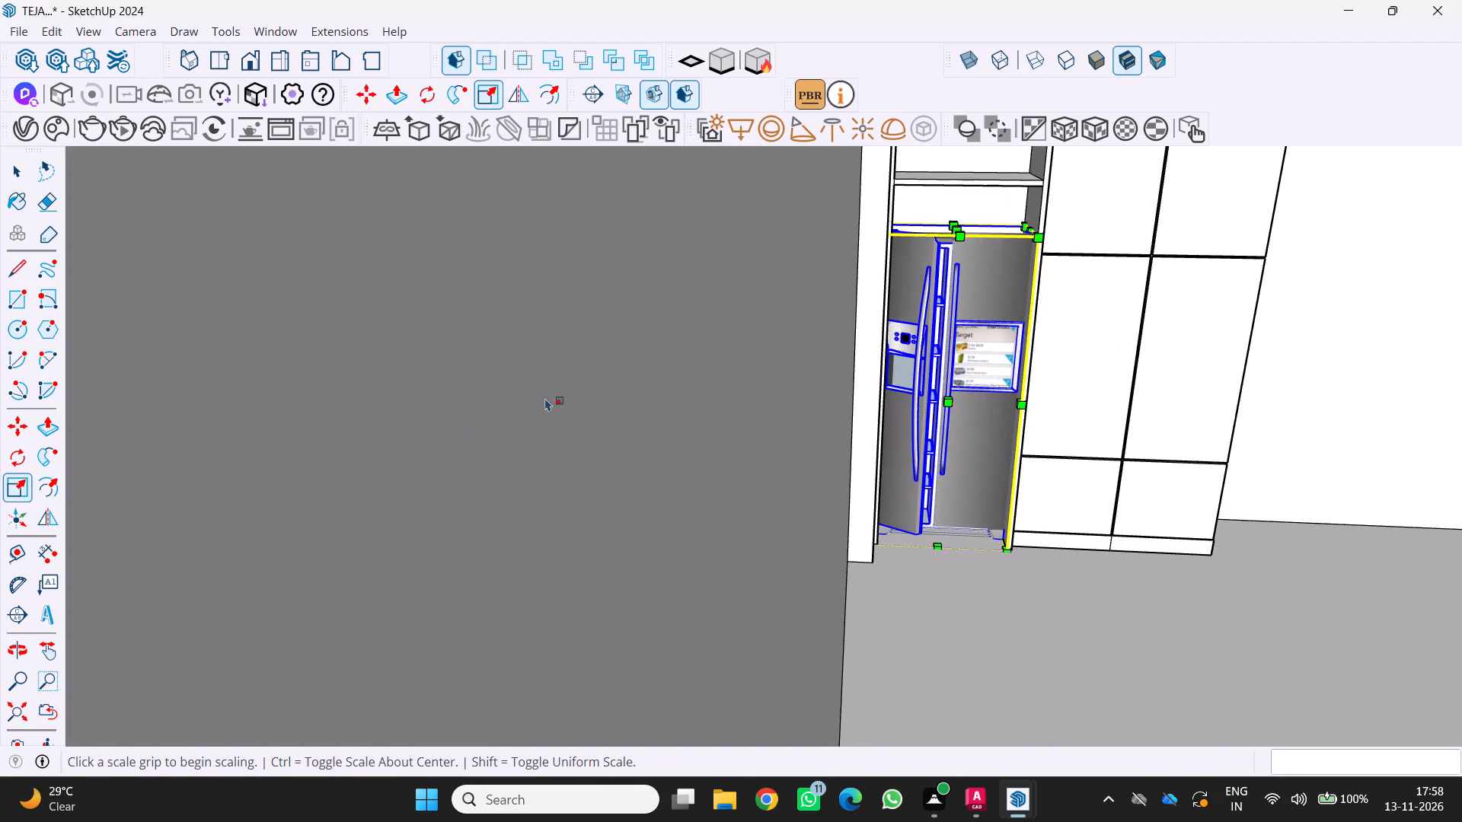
scroll(1023, 256, up, 6)
scroll(902, 228, up, 4)
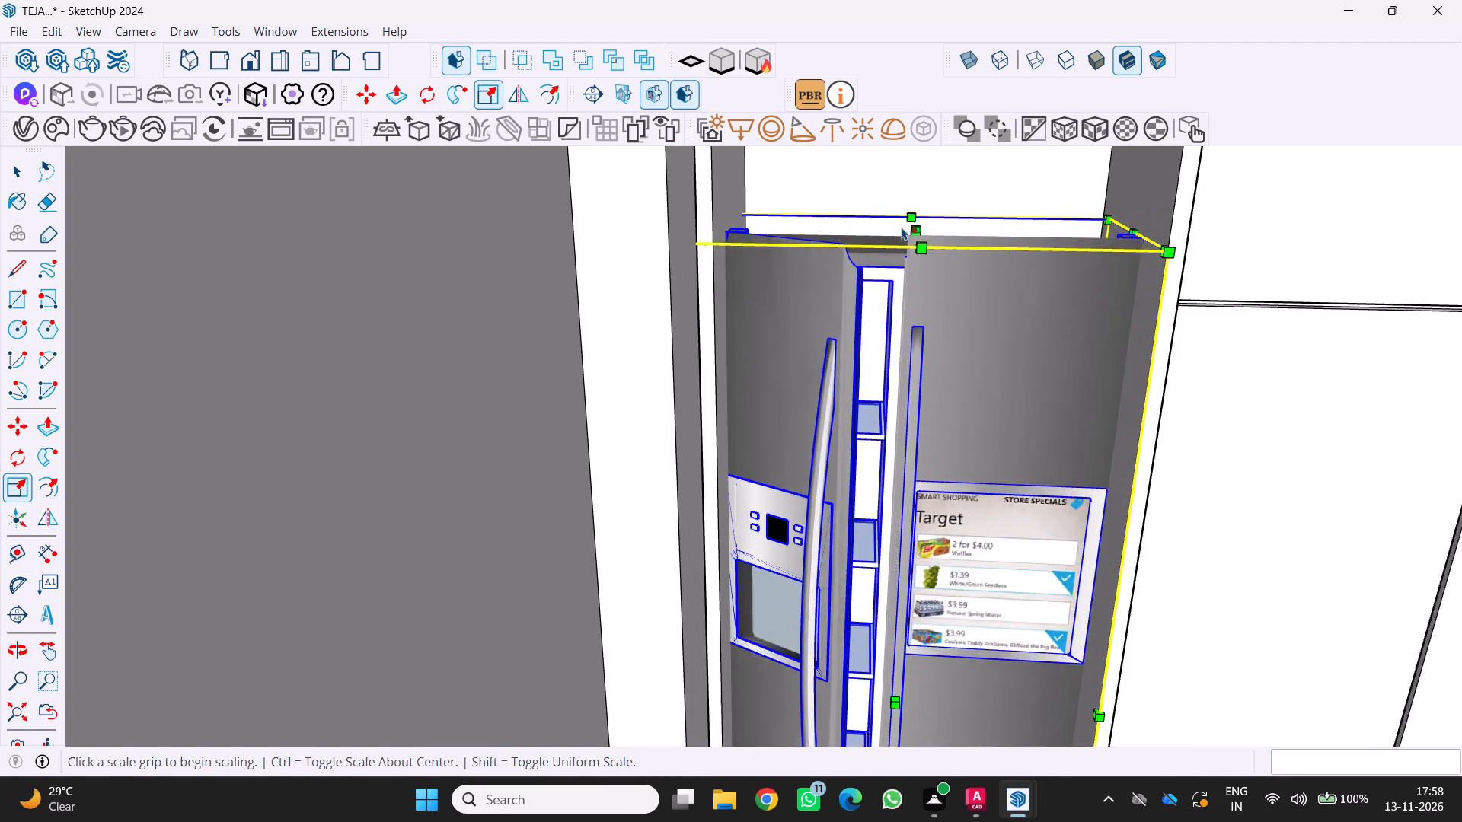
scroll(902, 227, up, 1)
middle_drag(902, 227, 887, 289)
scroll(909, 263, down, 10)
scroll(922, 242, up, 2)
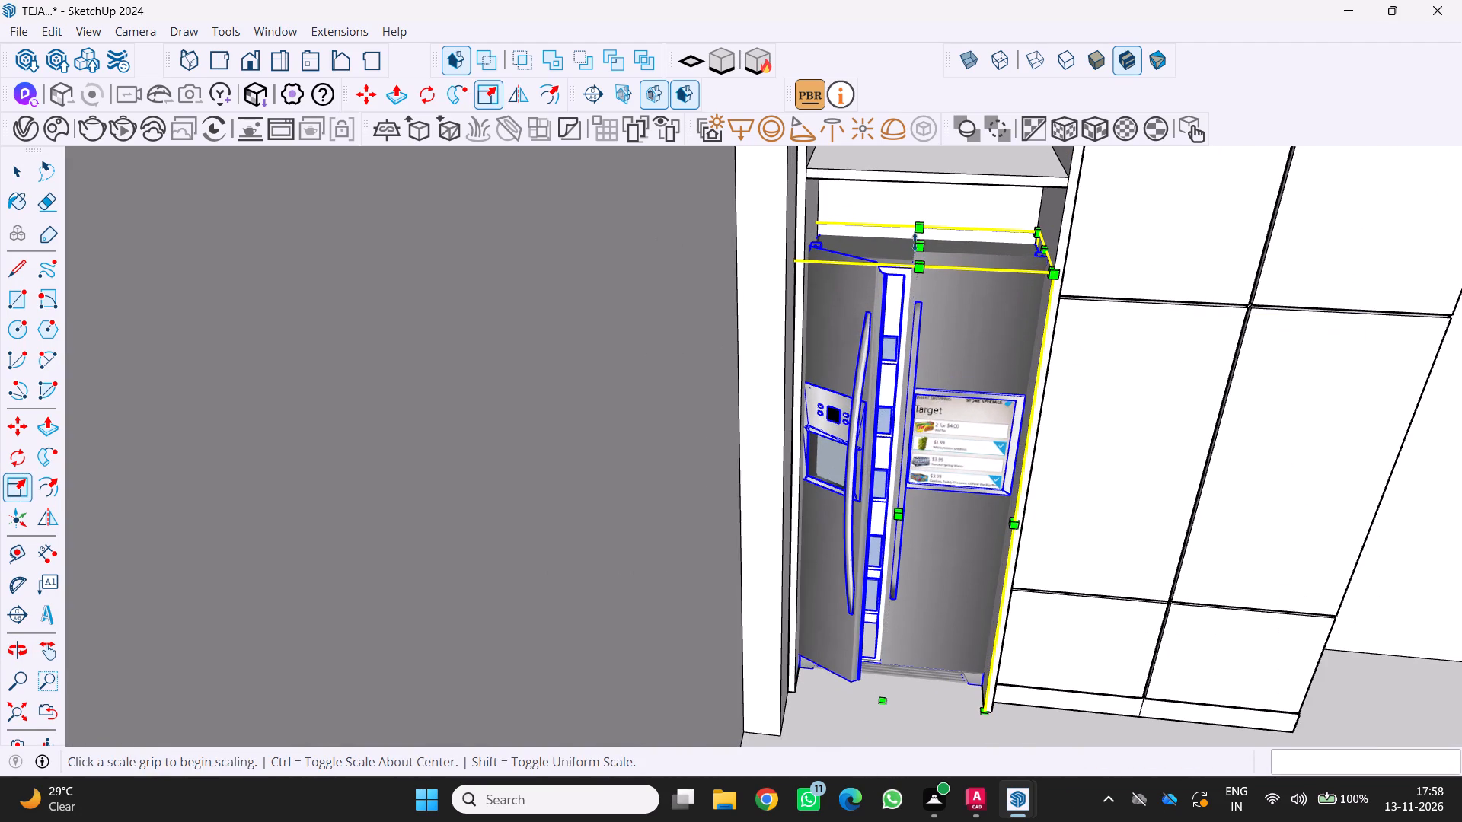
click(916, 240)
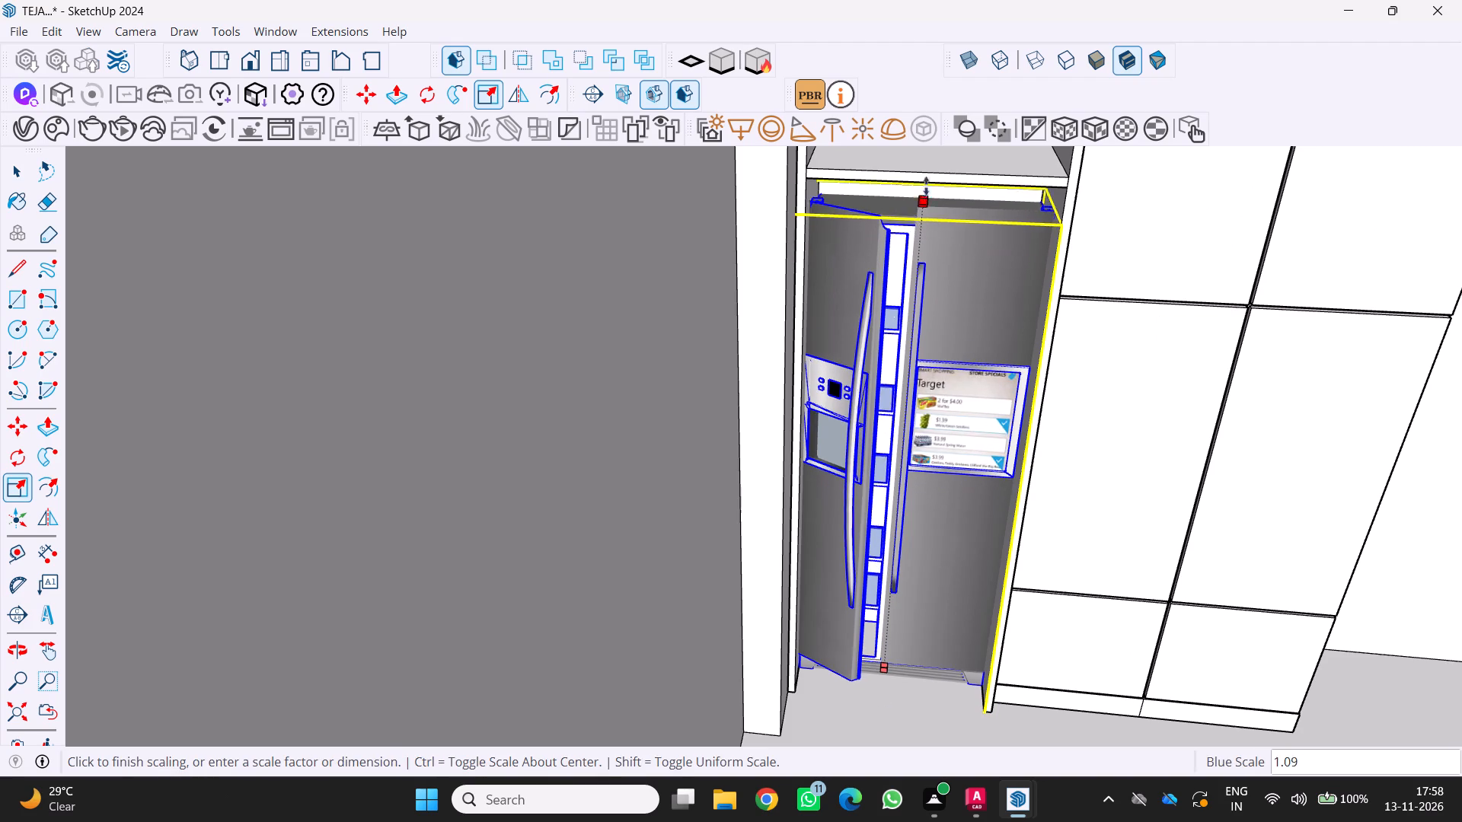
click(922, 184)
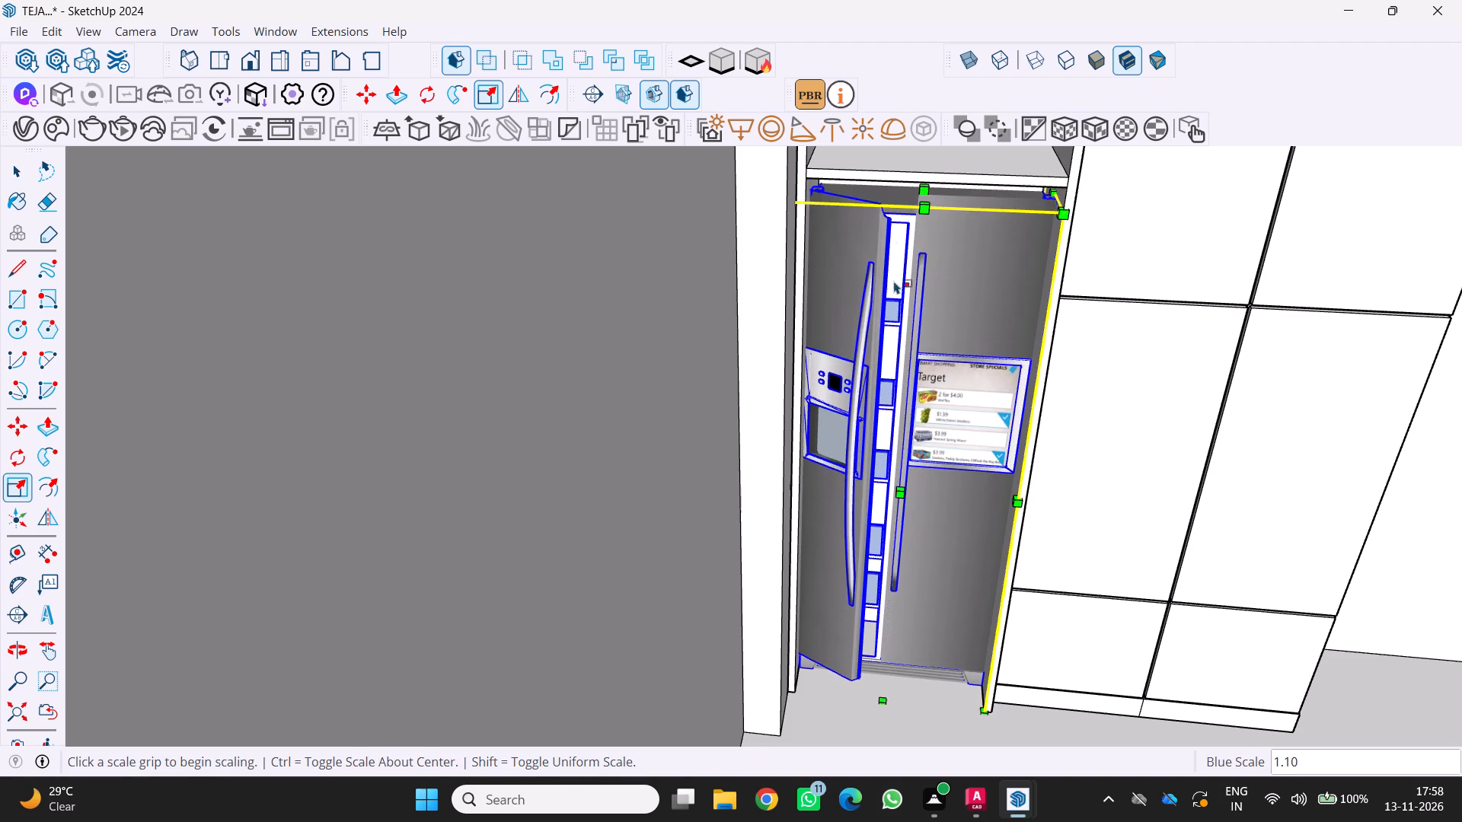
Stretch the refrigerator's top slightly further up to the shelf's underside and deselect it.
scroll(886, 316, down, 3)
scroll(902, 228, up, 10)
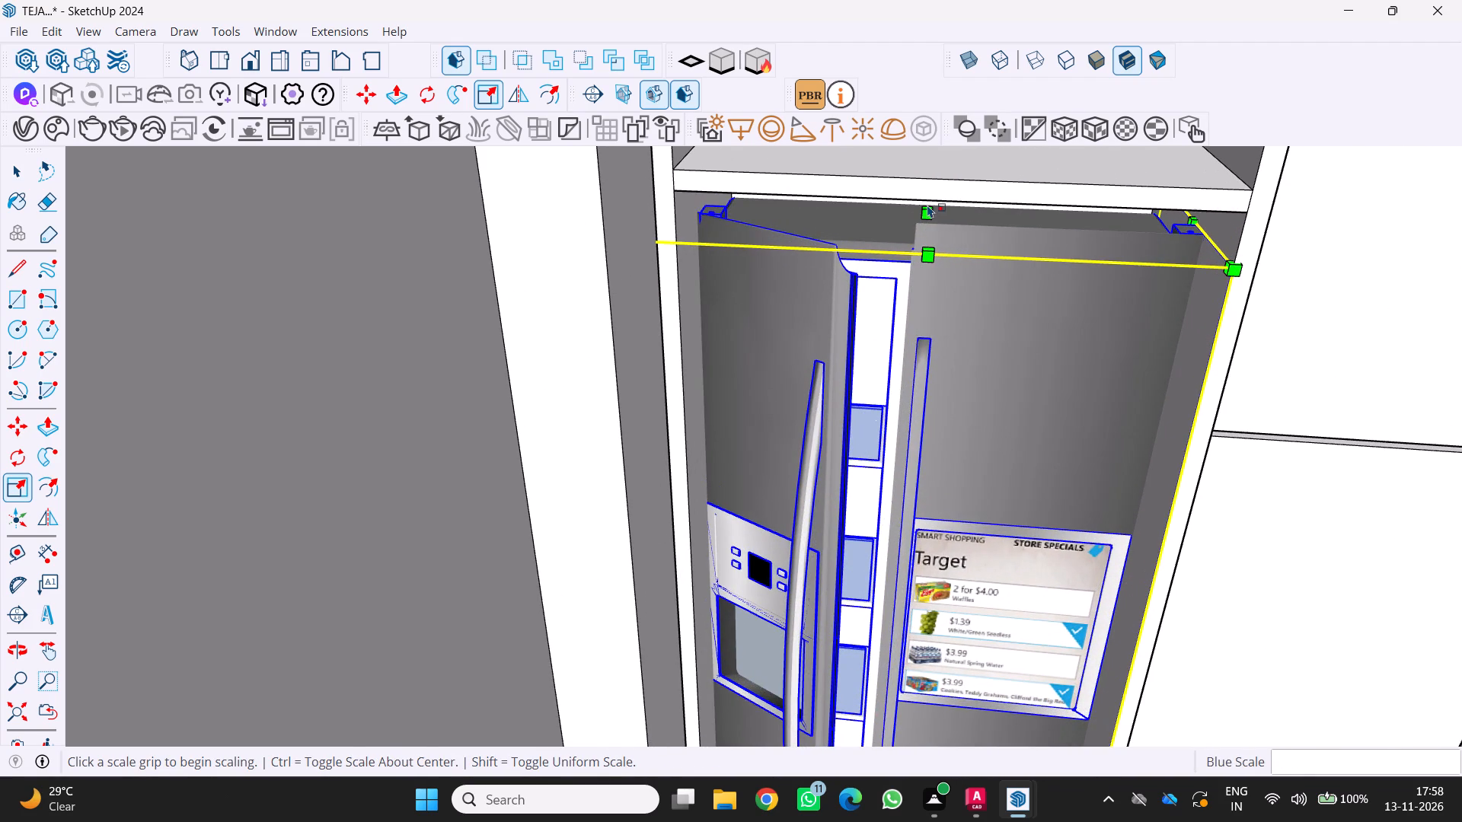
drag(925, 212, 934, 190)
scroll(892, 274, down, 3)
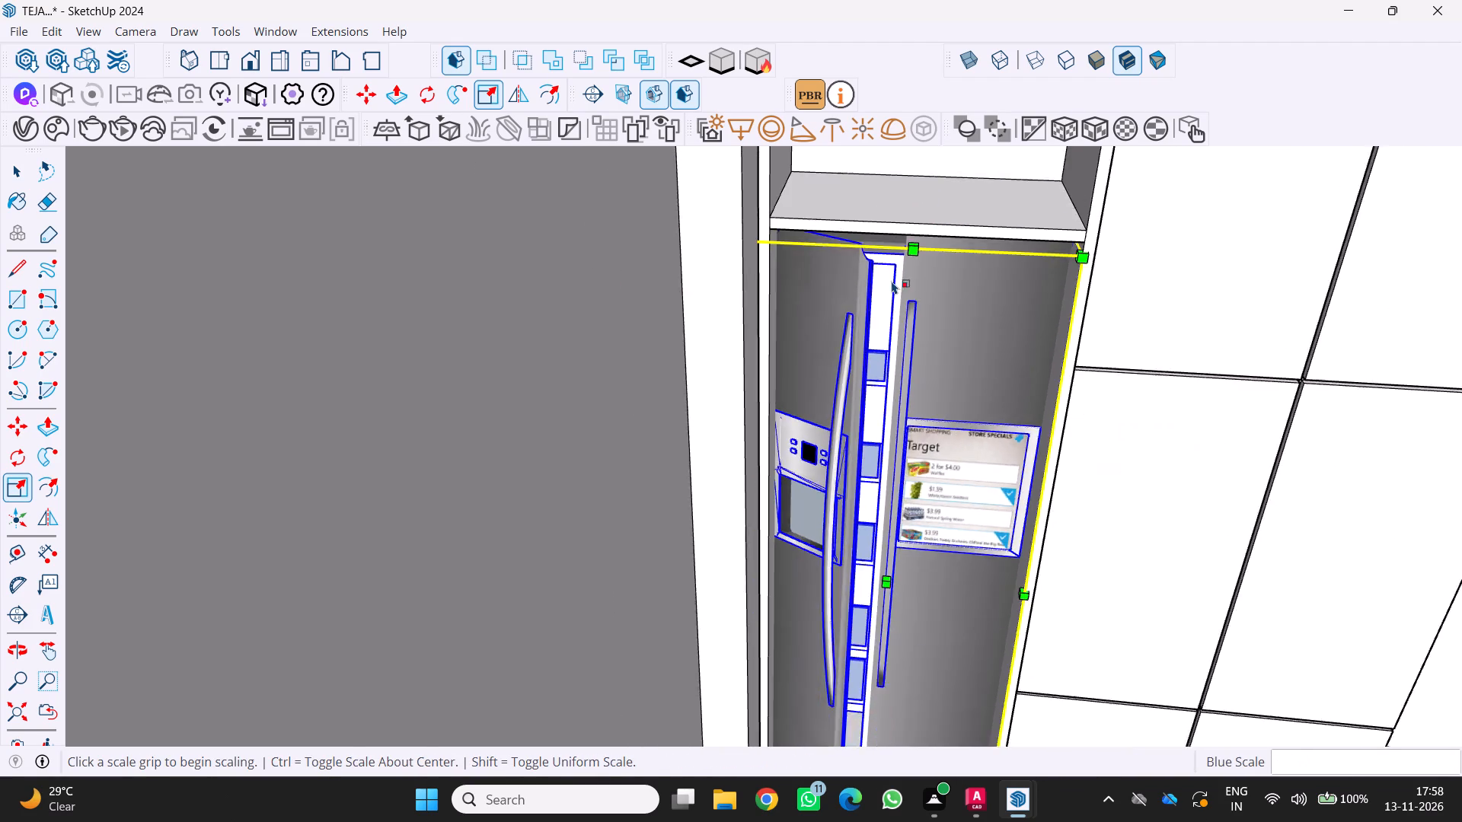
scroll(892, 281, down, 13)
middle_drag(900, 382, 917, 260)
scroll(917, 260, up, 1)
middle_click(917, 260)
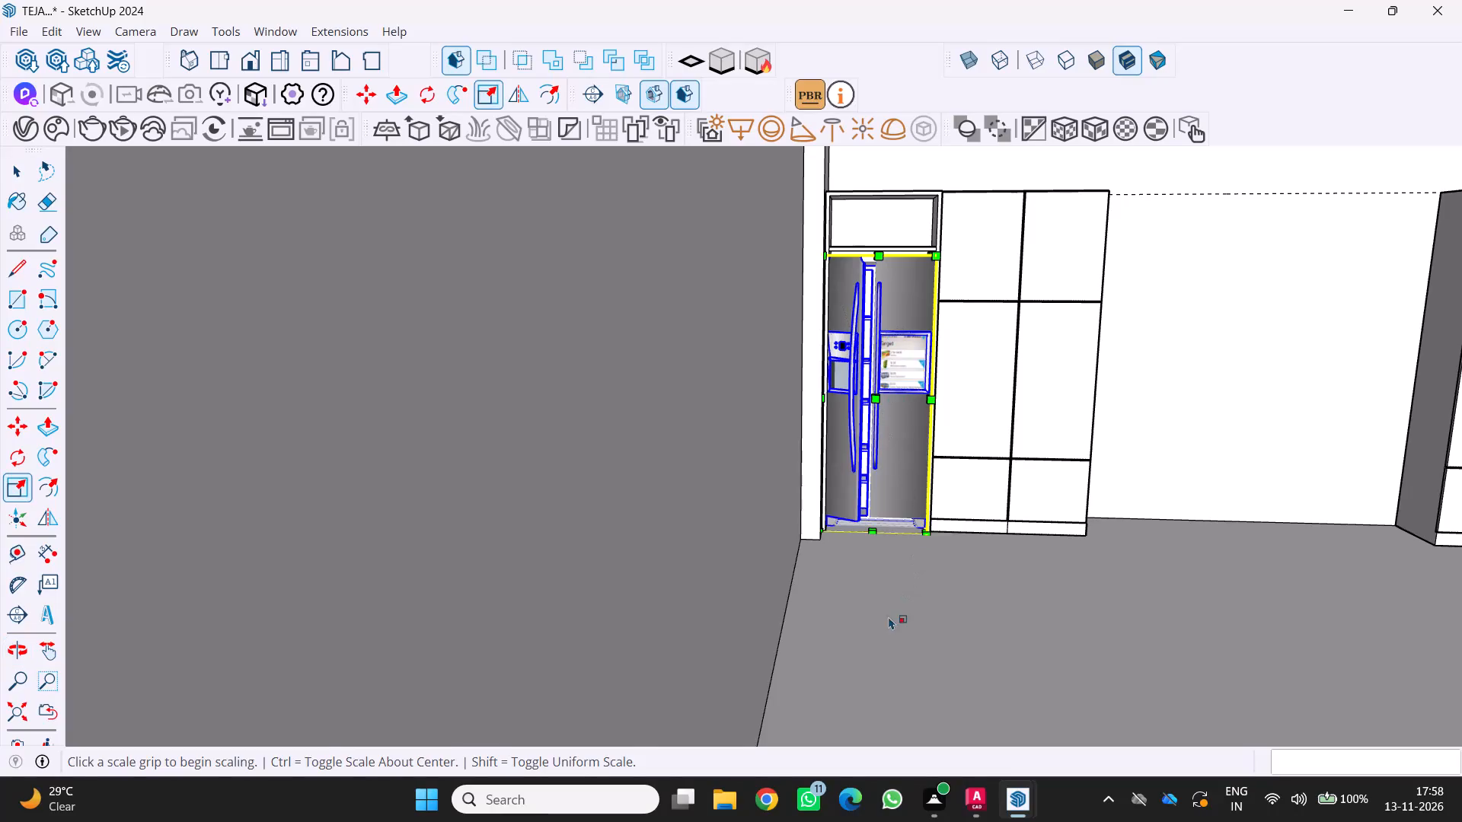
key(space)
click(869, 618)
Examine the resized refrigerator's fit in the niche against the surrounding cabinets and room.
scroll(871, 506, up, 3)
middle_drag(877, 396, 986, 463)
middle_click(986, 463)
scroll(930, 454, down, 4)
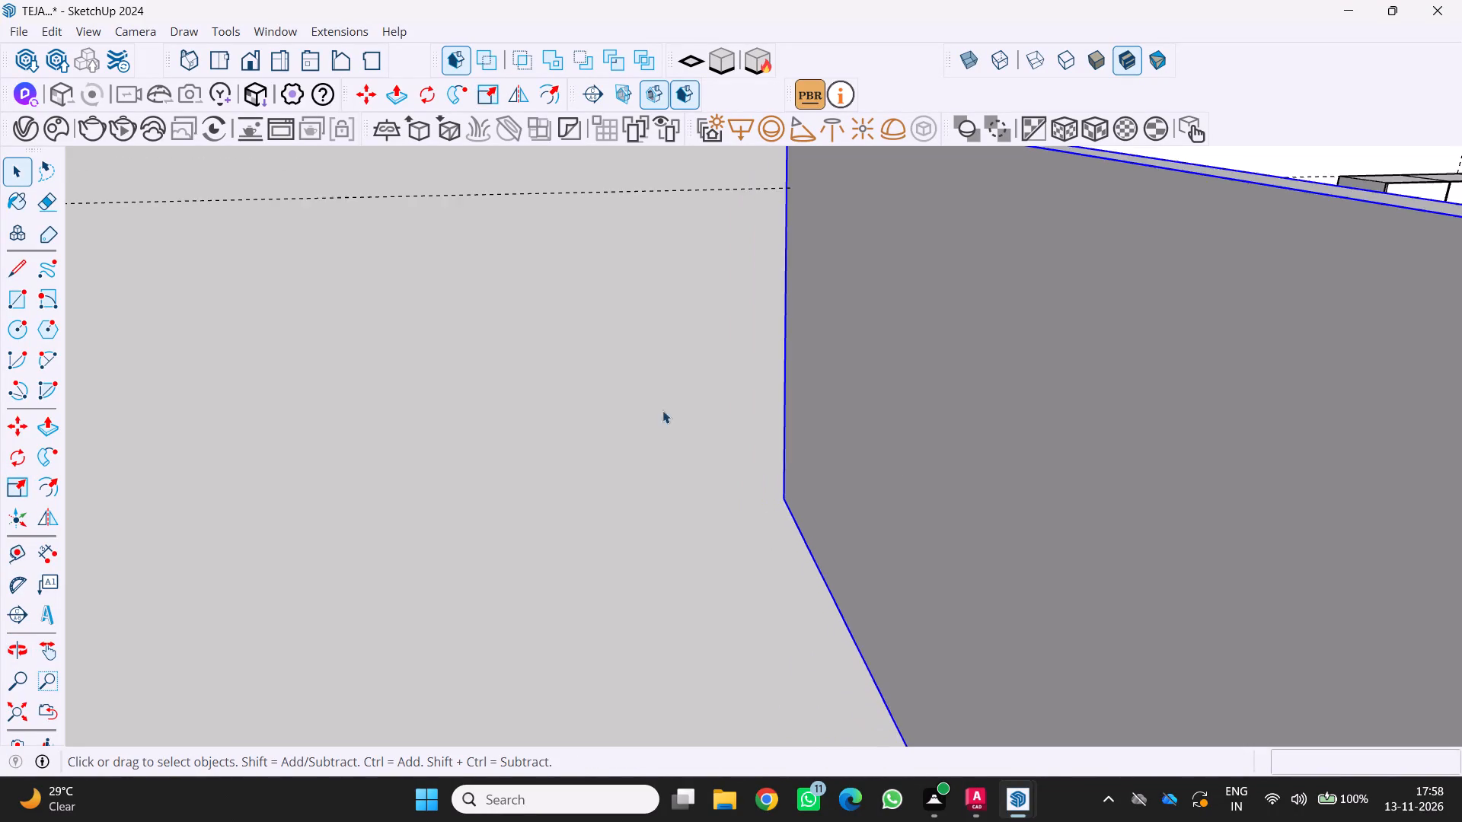
scroll(662, 410, down, 15)
middle_drag(458, 405, 351, 399)
scroll(621, 365, up, 8)
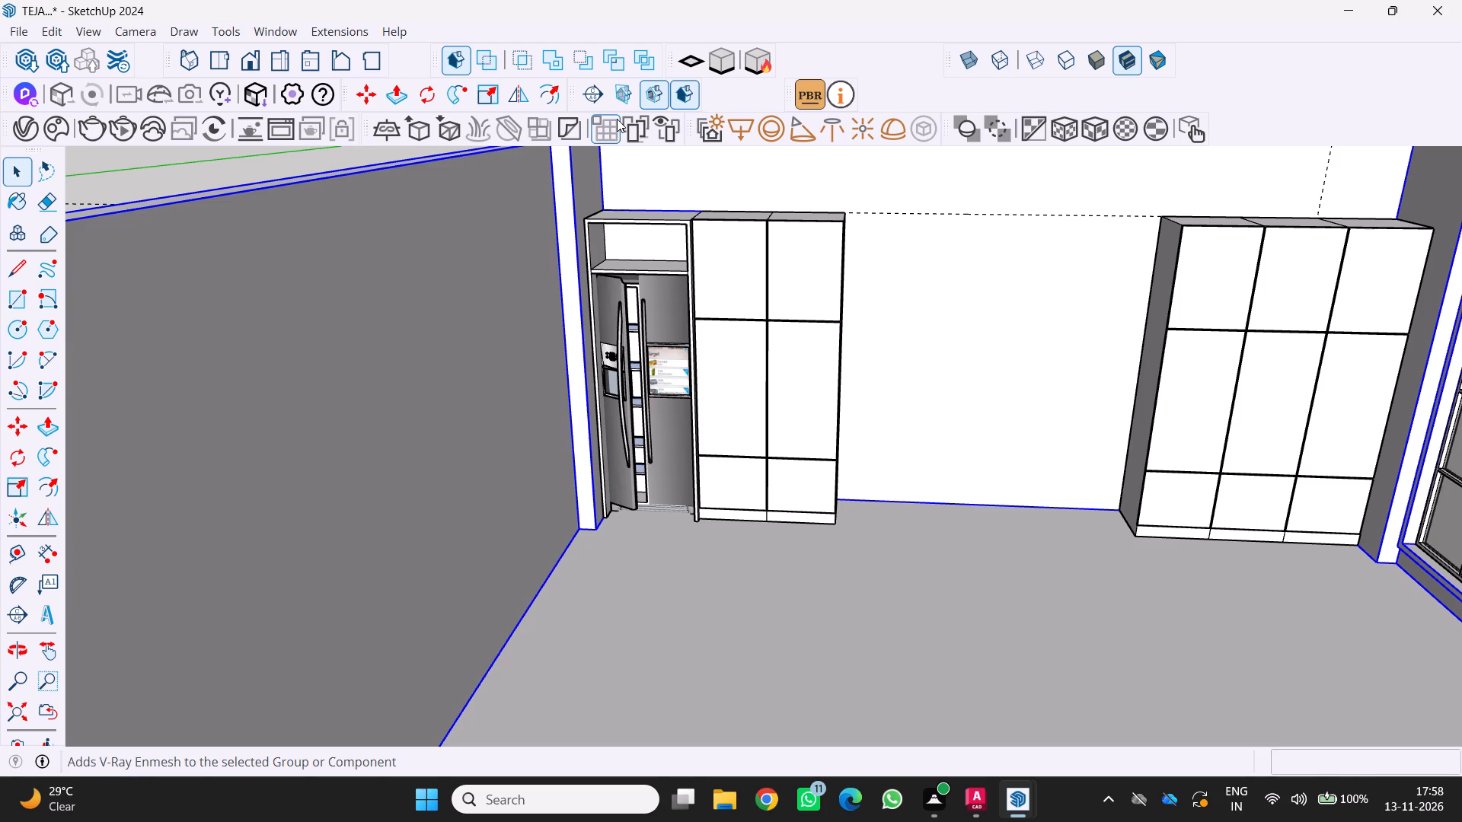
scroll(708, 174, down, 2)
middle_drag(641, 329, 649, 293)
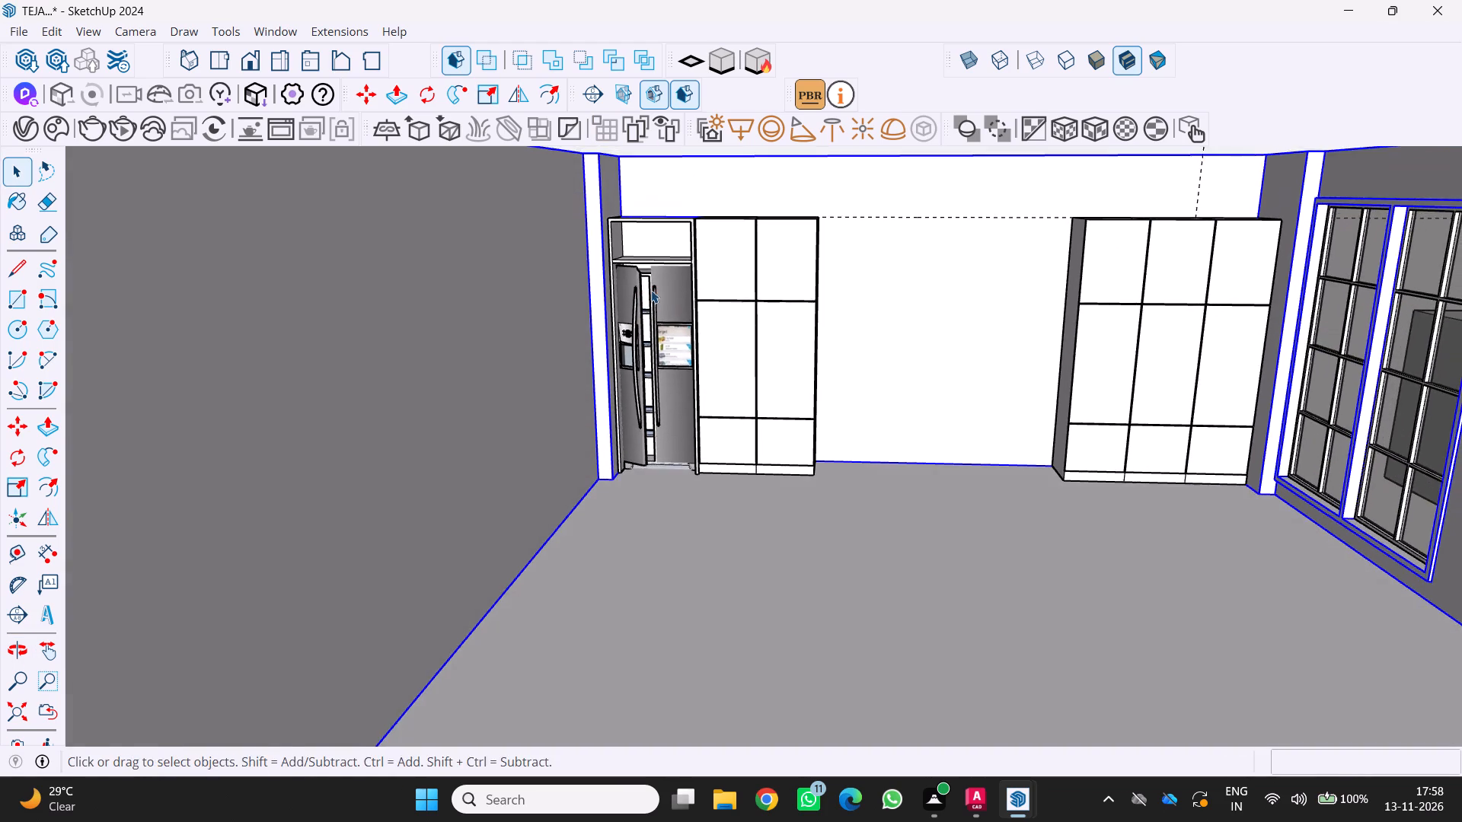
scroll(653, 298, down, 2)
middle_drag(658, 304, 587, 347)
middle_drag(612, 351, 727, 294)
scroll(727, 294, up, 7)
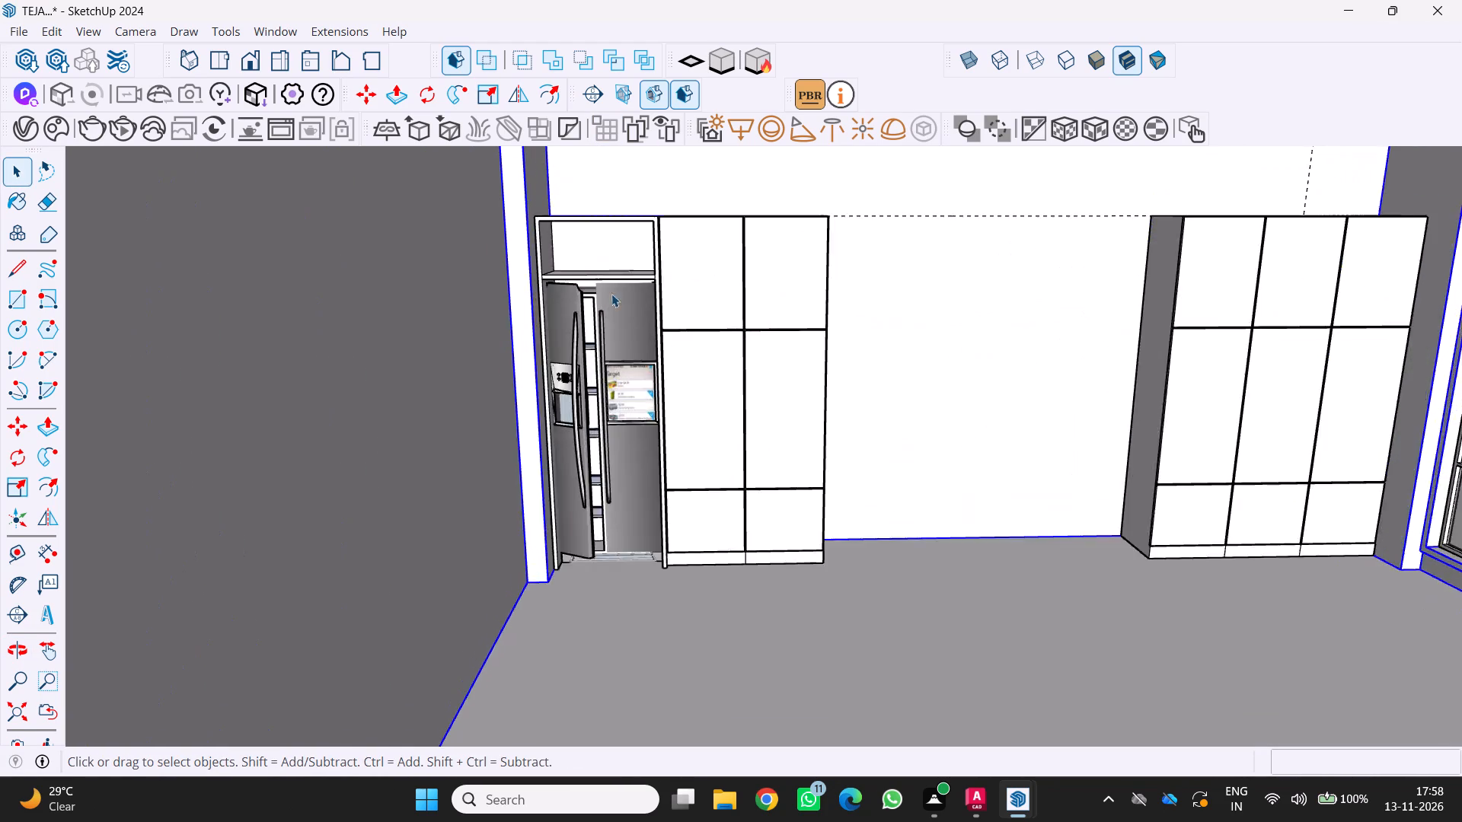
Select the refrigerator and move it by its top front corner to the front edge of the niche side beside the tall cabinet.
scroll(611, 294, up, 10)
middle_drag(666, 294, 777, 296)
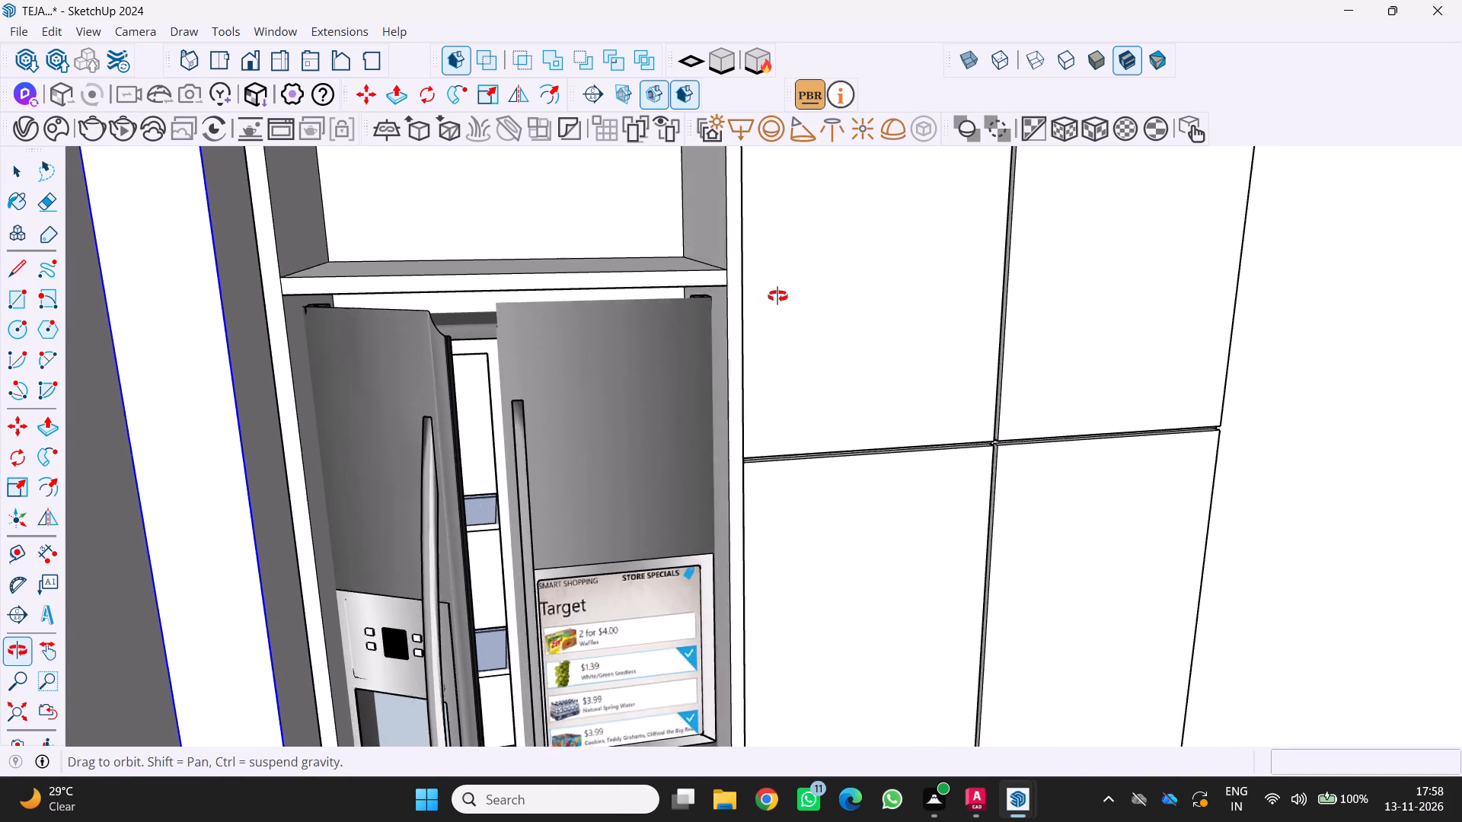
middle_drag(777, 296, 822, 285)
scroll(659, 308, up, 2)
middle_drag(658, 307, 685, 346)
middle_click(685, 346)
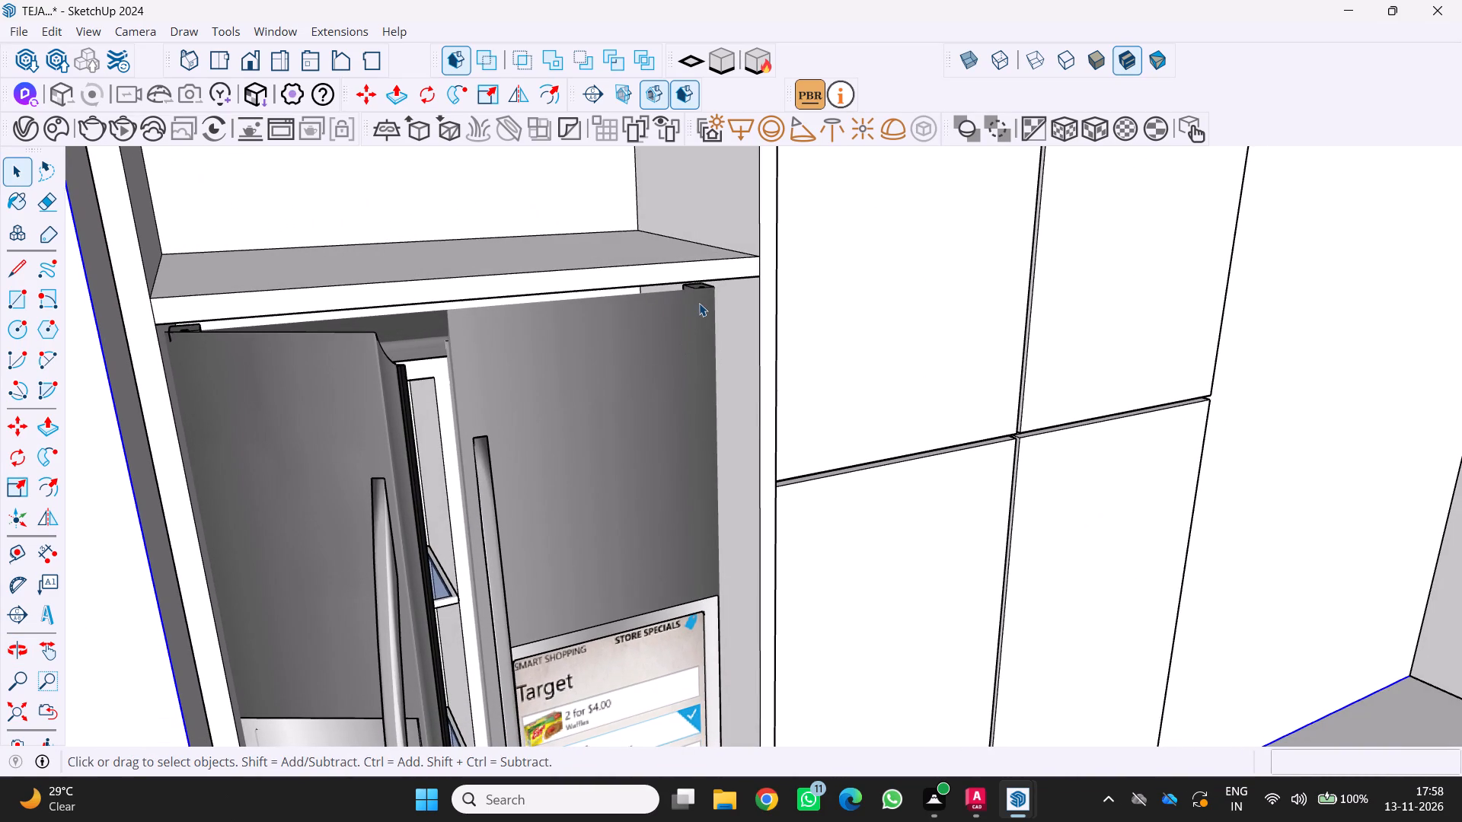
click(699, 303)
key(m)
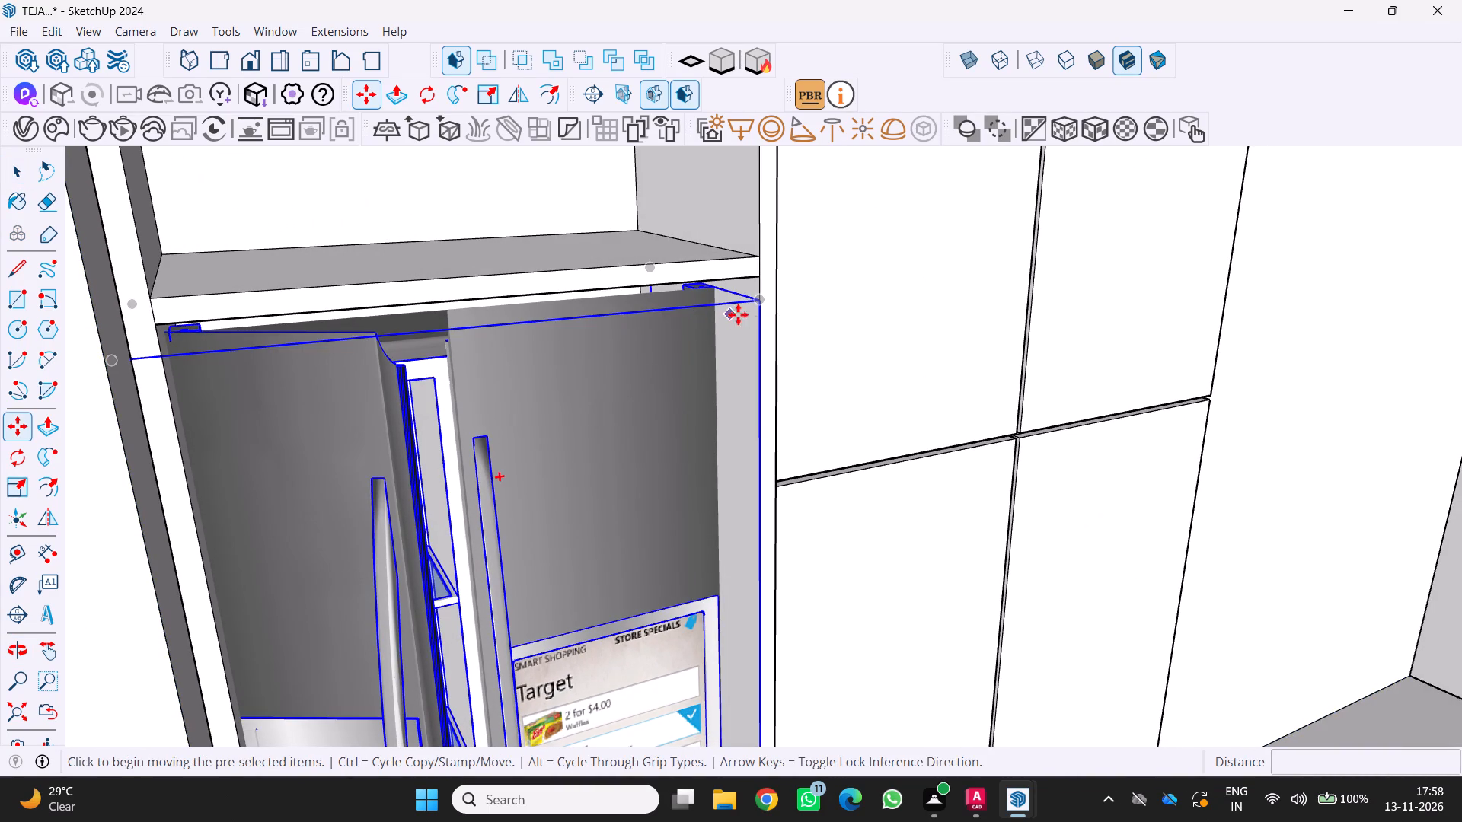
click(713, 288)
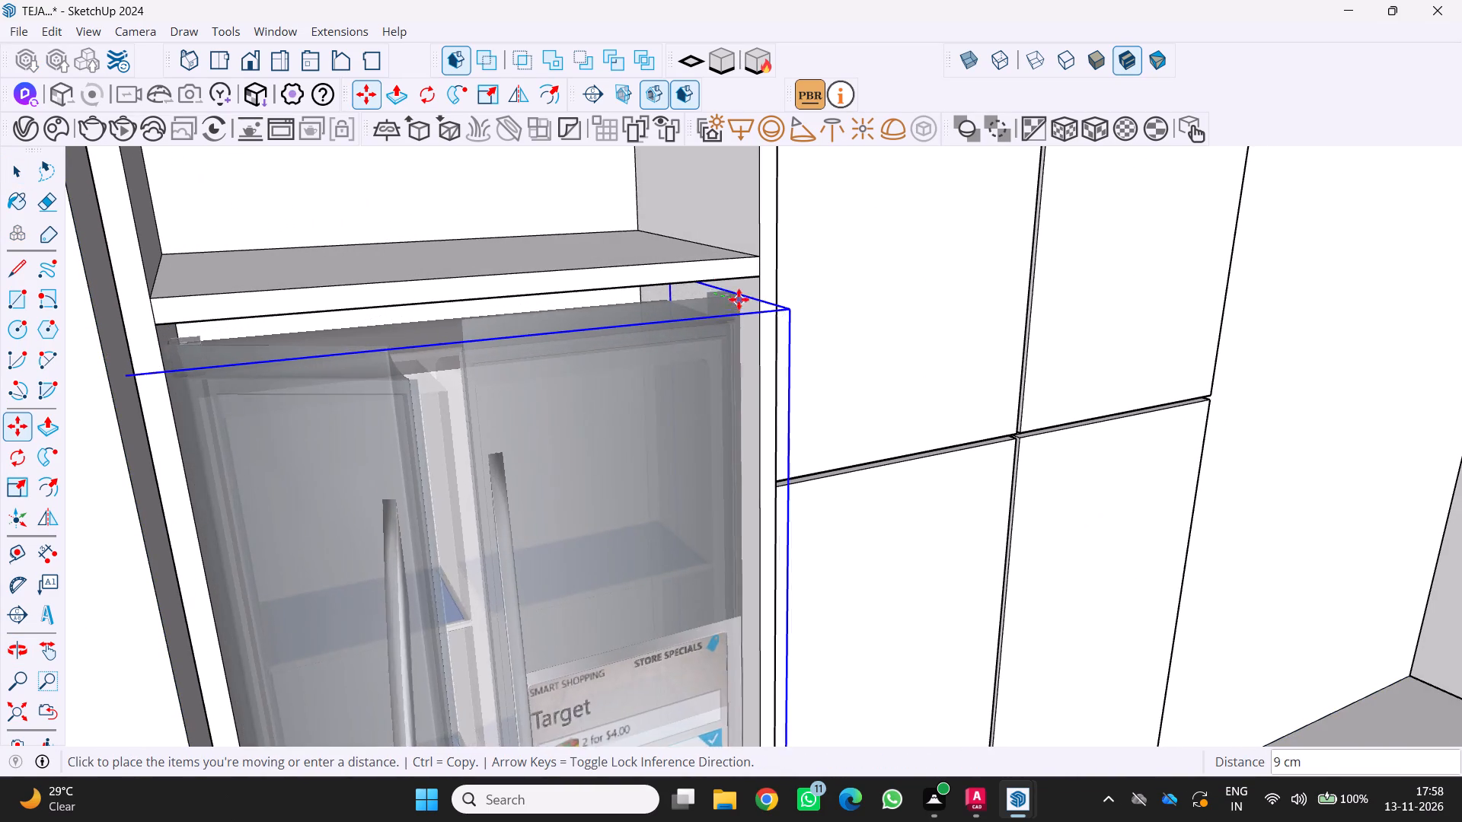
click(760, 304)
Examine the refrigerator's placement within the whole room and clear its selection.
scroll(749, 301, down, 12)
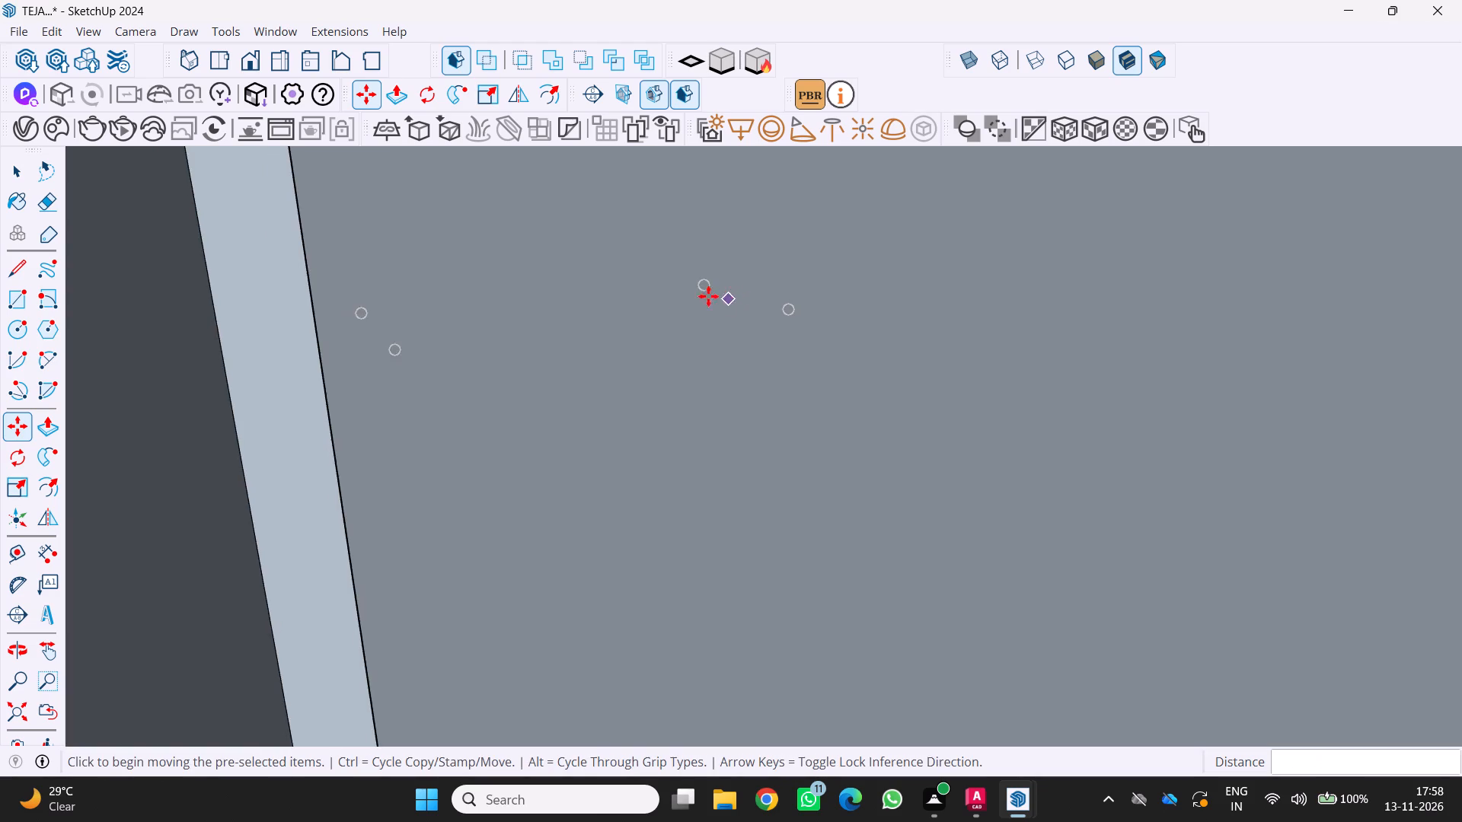
scroll(708, 296, down, 20)
scroll(708, 296, down, 11)
scroll(485, 375, down, 6)
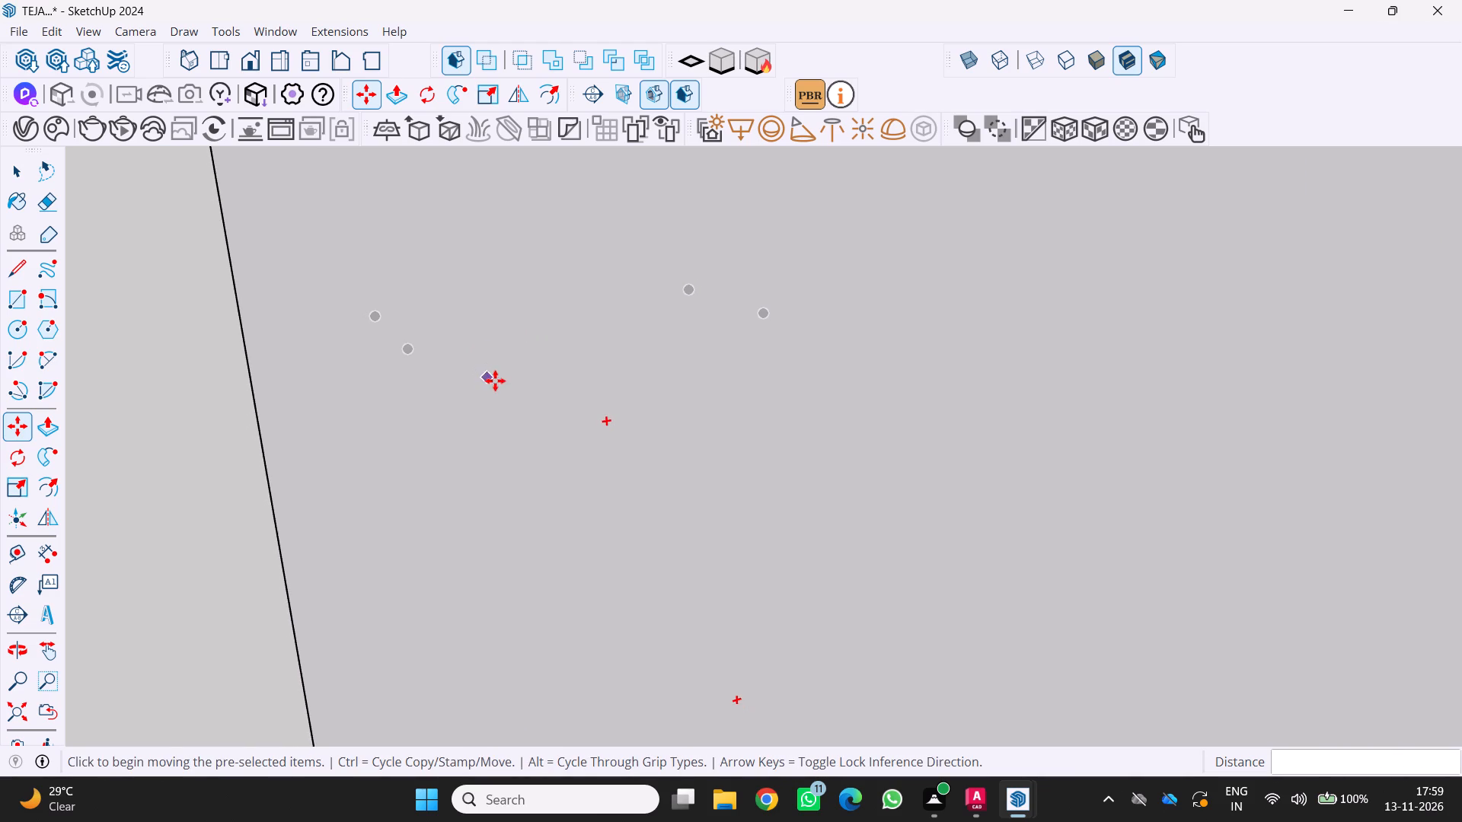
scroll(497, 387, down, 20)
scroll(497, 387, down, 11)
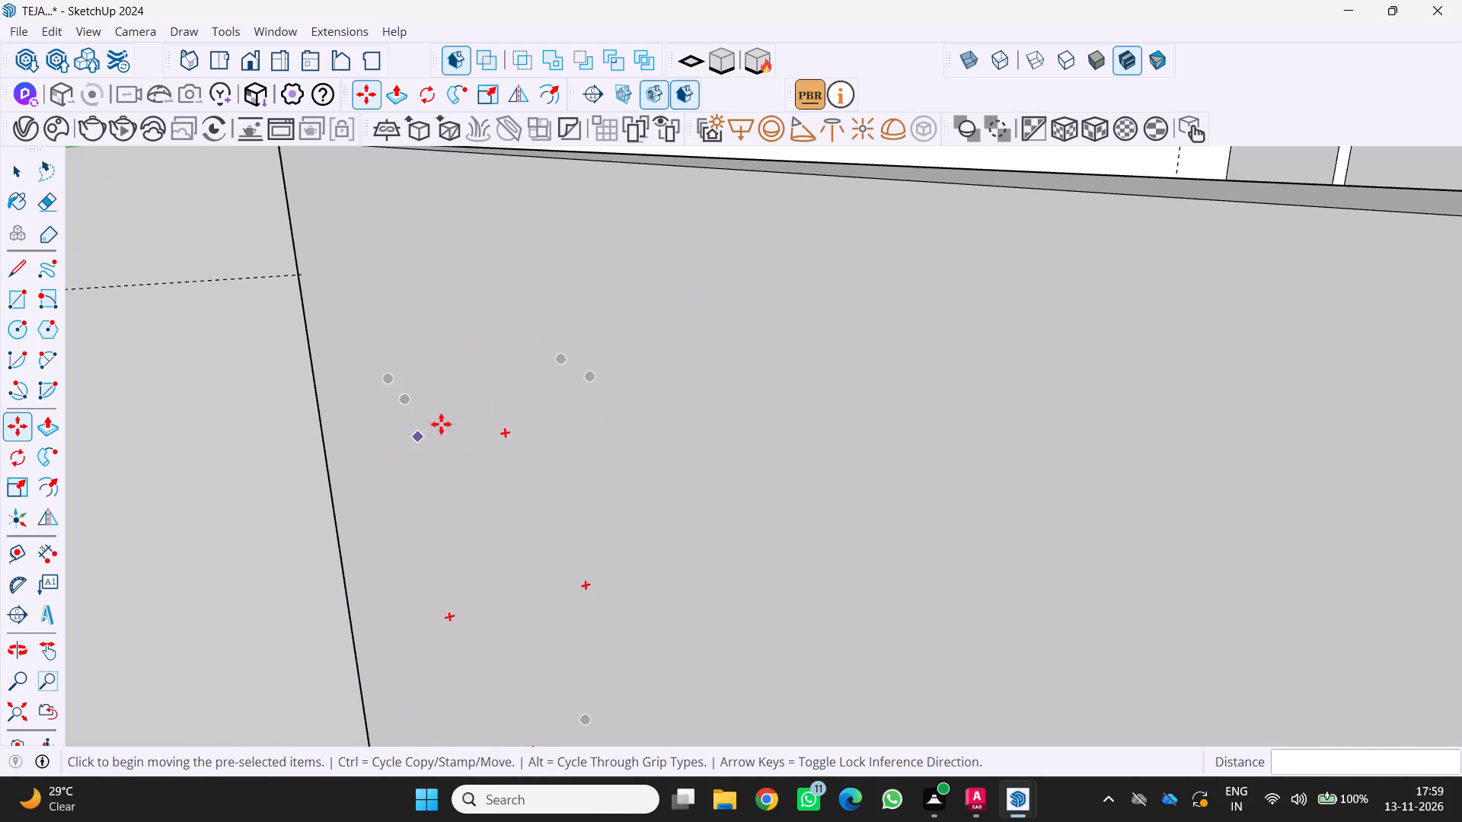
scroll(458, 420, down, 13)
middle_drag(467, 420, 380, 401)
middle_click(380, 400)
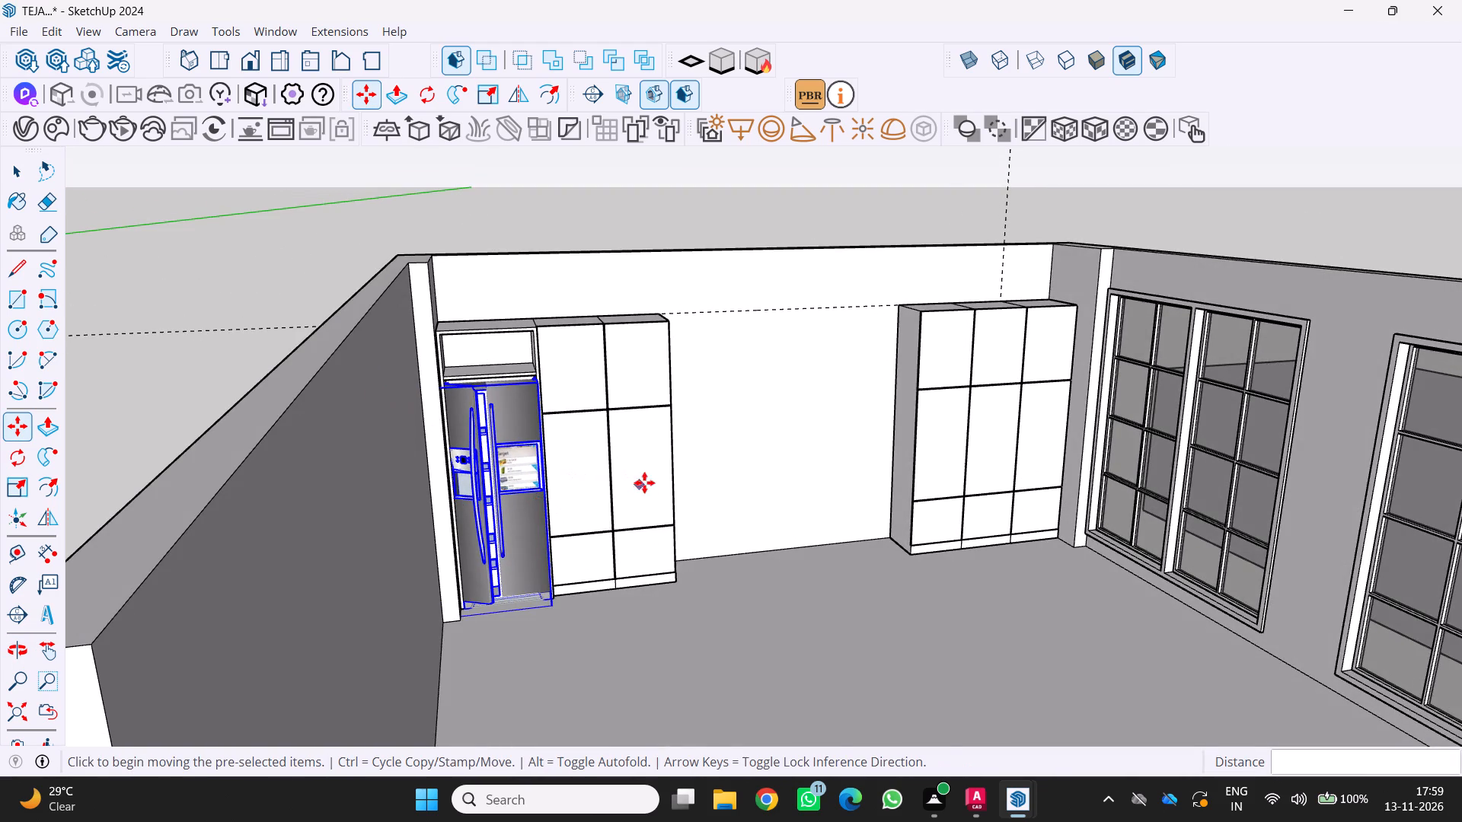
scroll(619, 457, down, 5)
key(space)
click(738, 585)
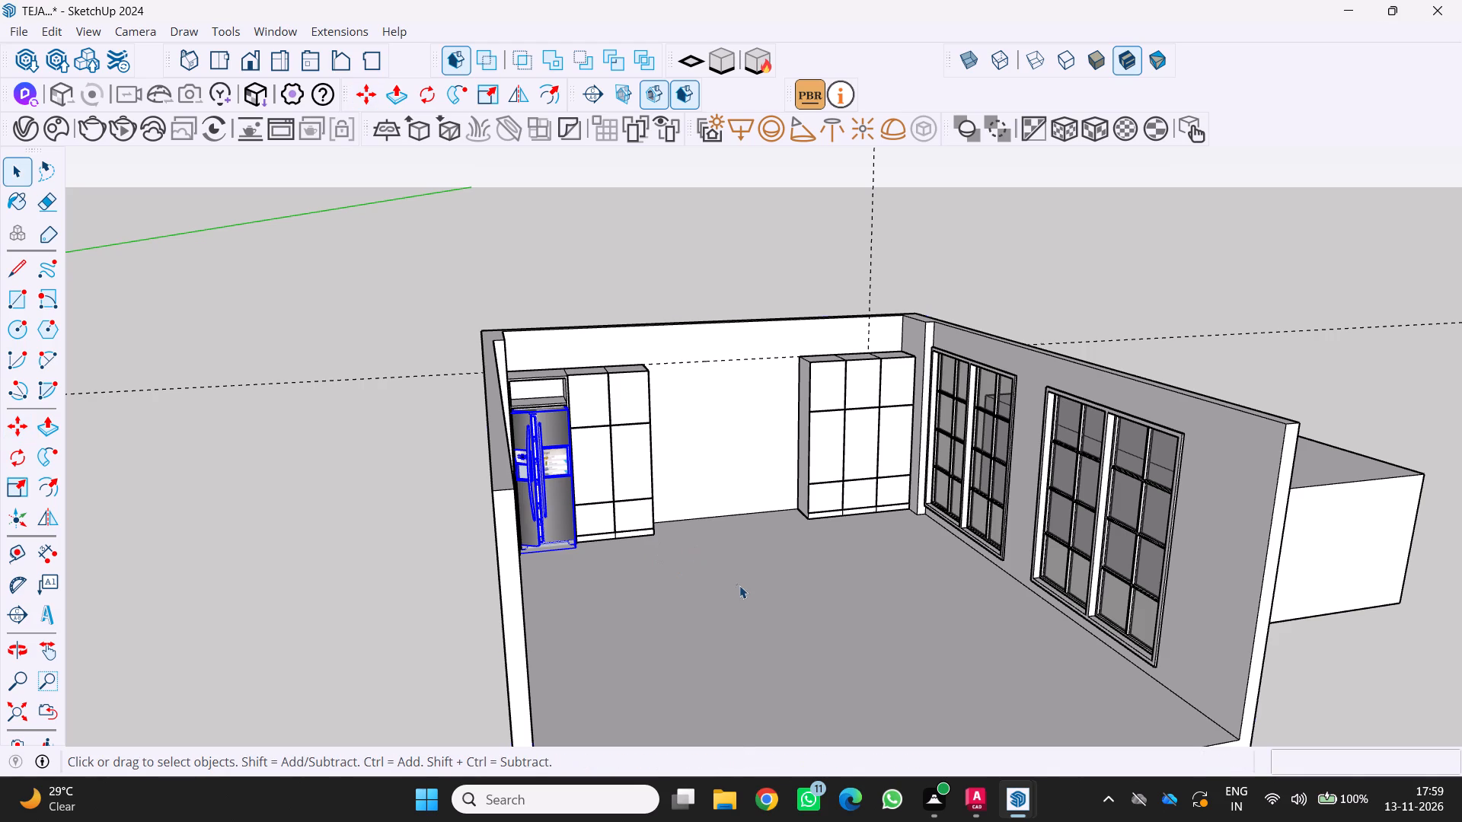
Deselect the refrigerator and examine its fit beside the tall cabinets and the layout of the whole room.
middle_drag(542, 517, 496, 483)
scroll(510, 465, down, 4)
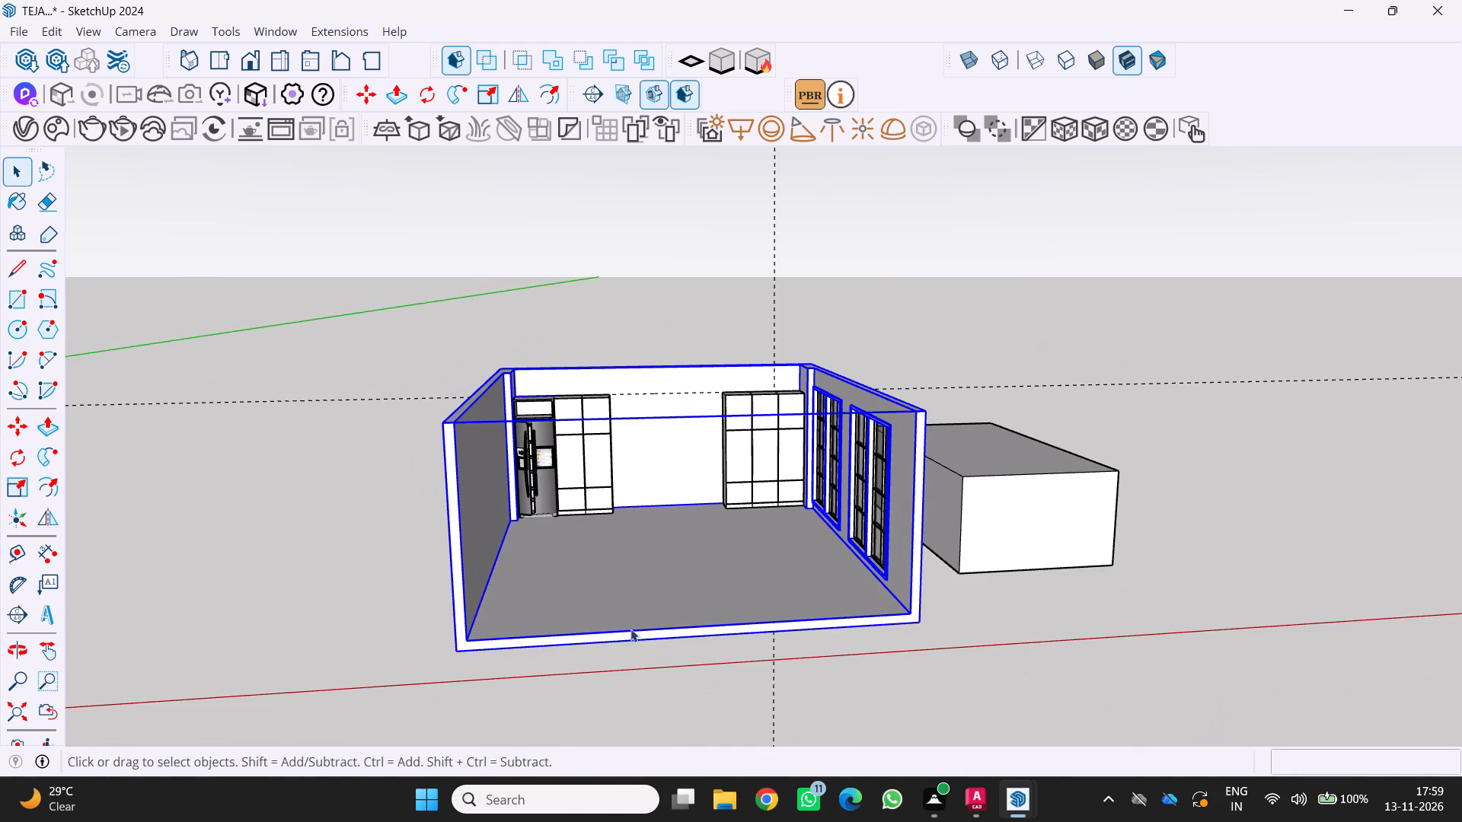
key(space)
click(563, 725)
scroll(457, 594, up, 9)
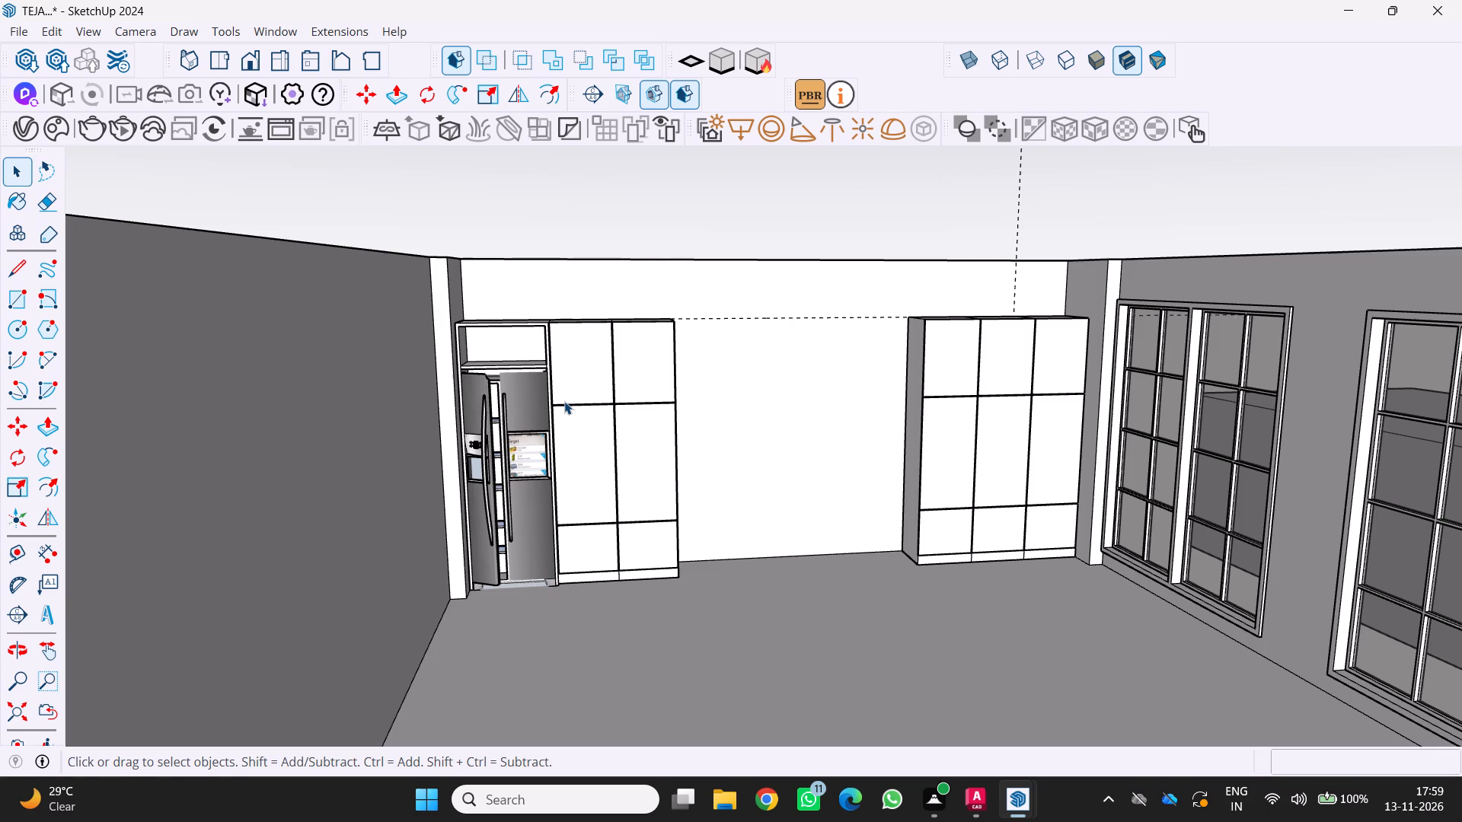
scroll(474, 434, down, 2)
middle_drag(474, 434, 455, 450)
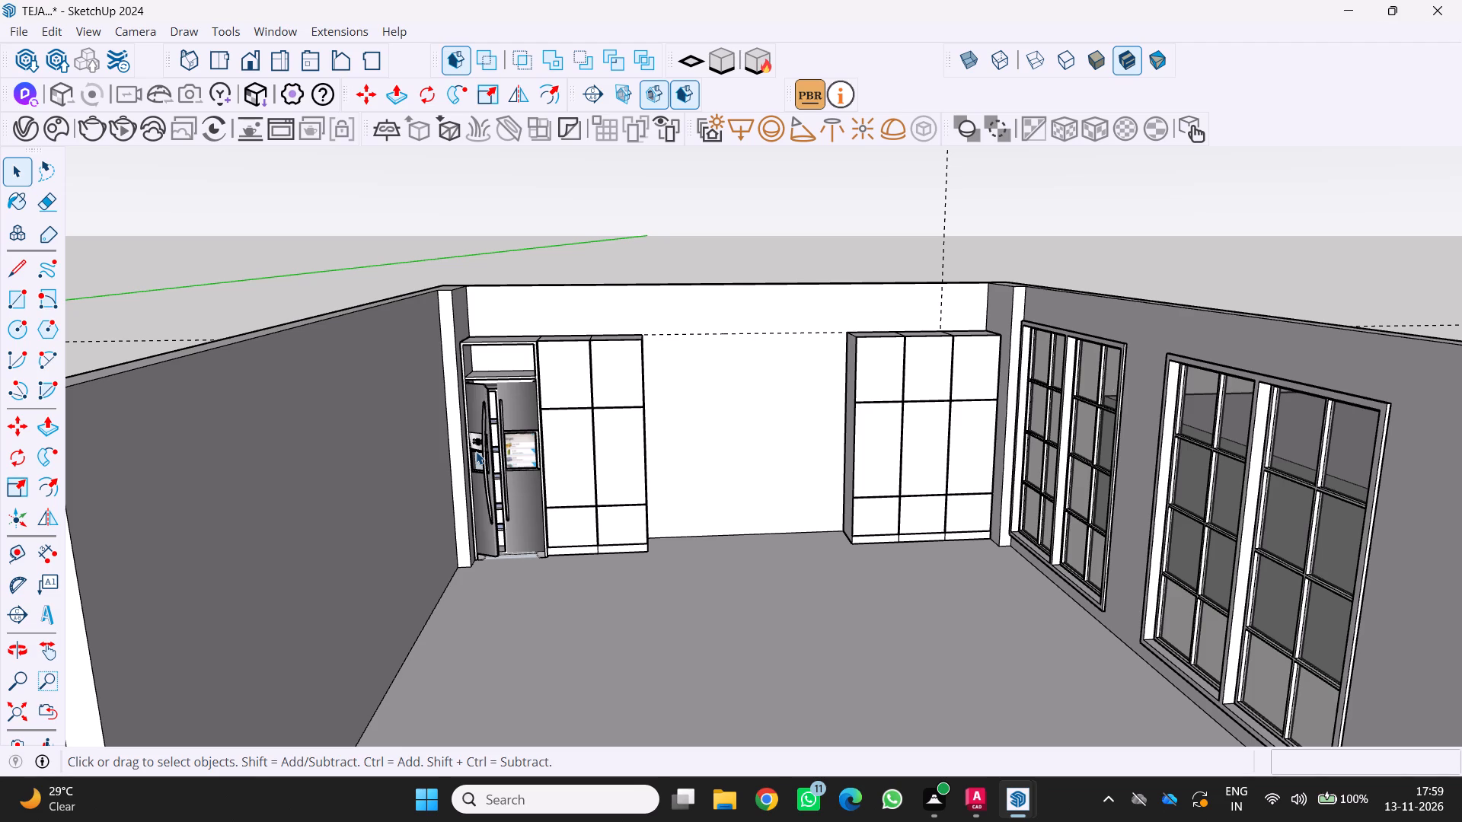
scroll(464, 448, up, 2)
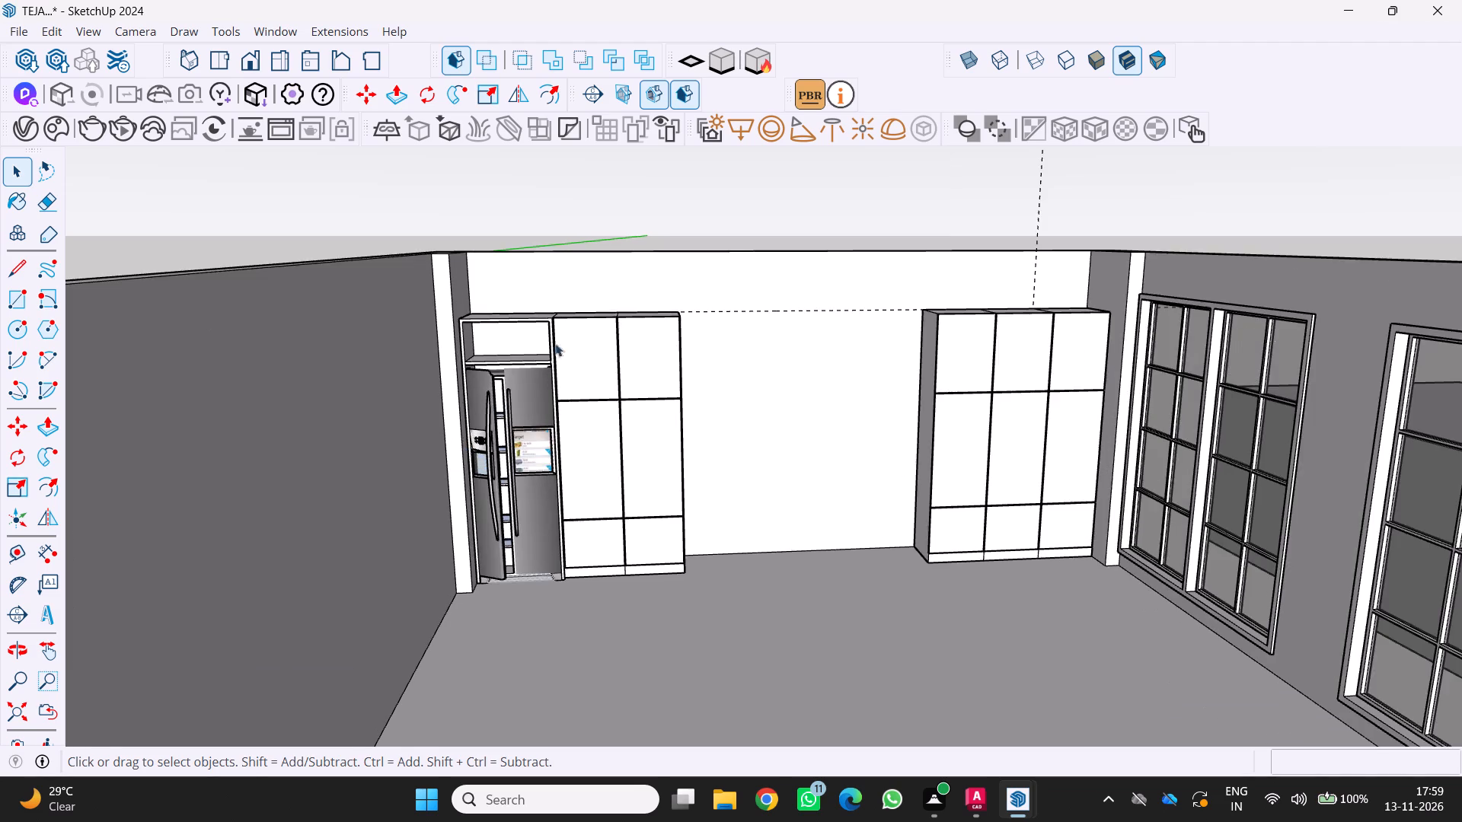
scroll(566, 332, up, 8)
middle_drag(534, 375, 573, 410)
scroll(525, 420, up, 2)
scroll(544, 422, down, 1)
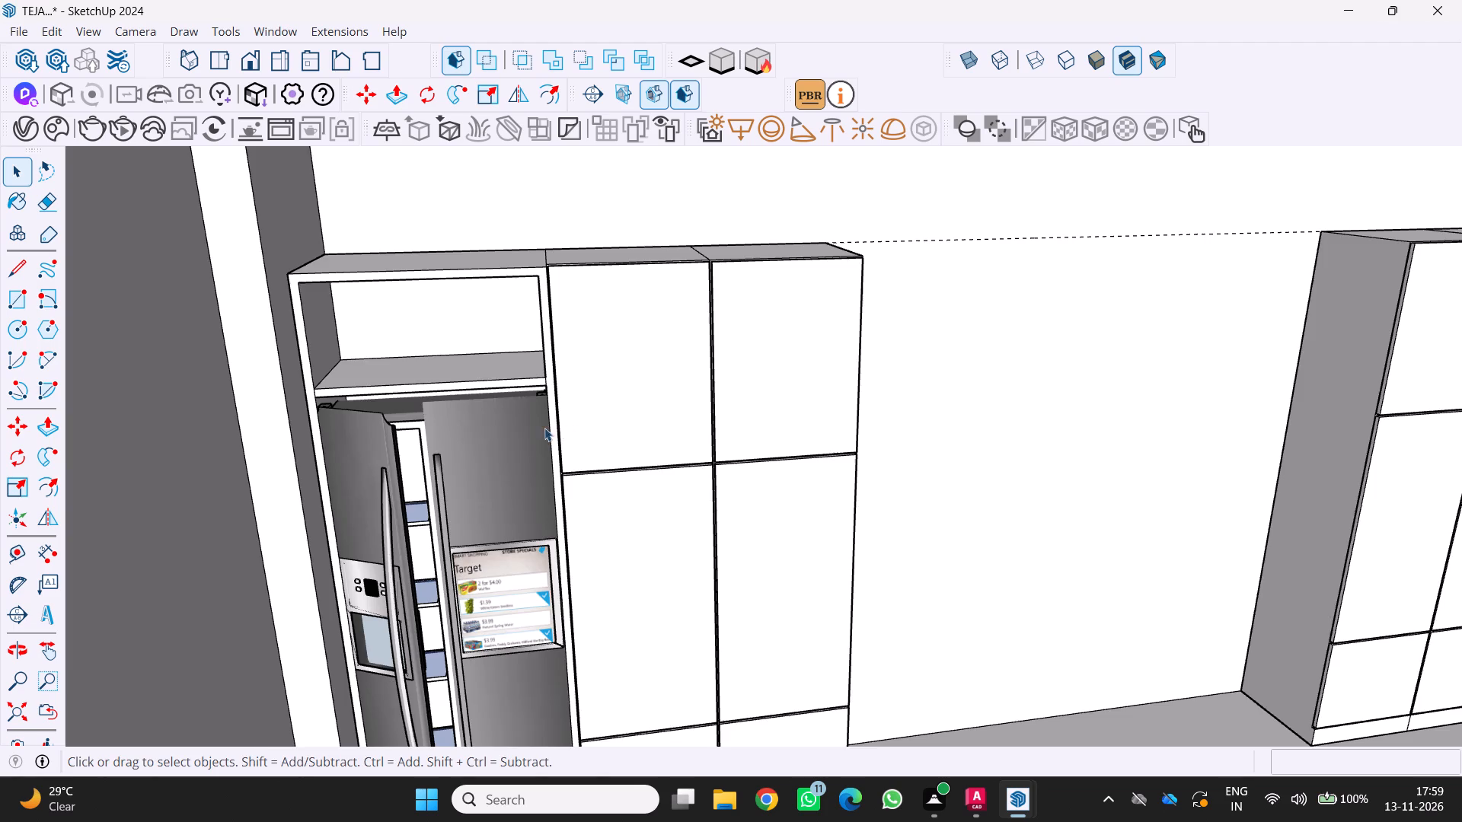
scroll(541, 430, down, 1)
middle_drag(532, 435, 453, 419)
scroll(494, 409, up, 2)
scroll(507, 395, down, 9)
middle_drag(494, 427, 521, 383)
scroll(511, 378, down, 5)
middle_drag(752, 497, 688, 502)
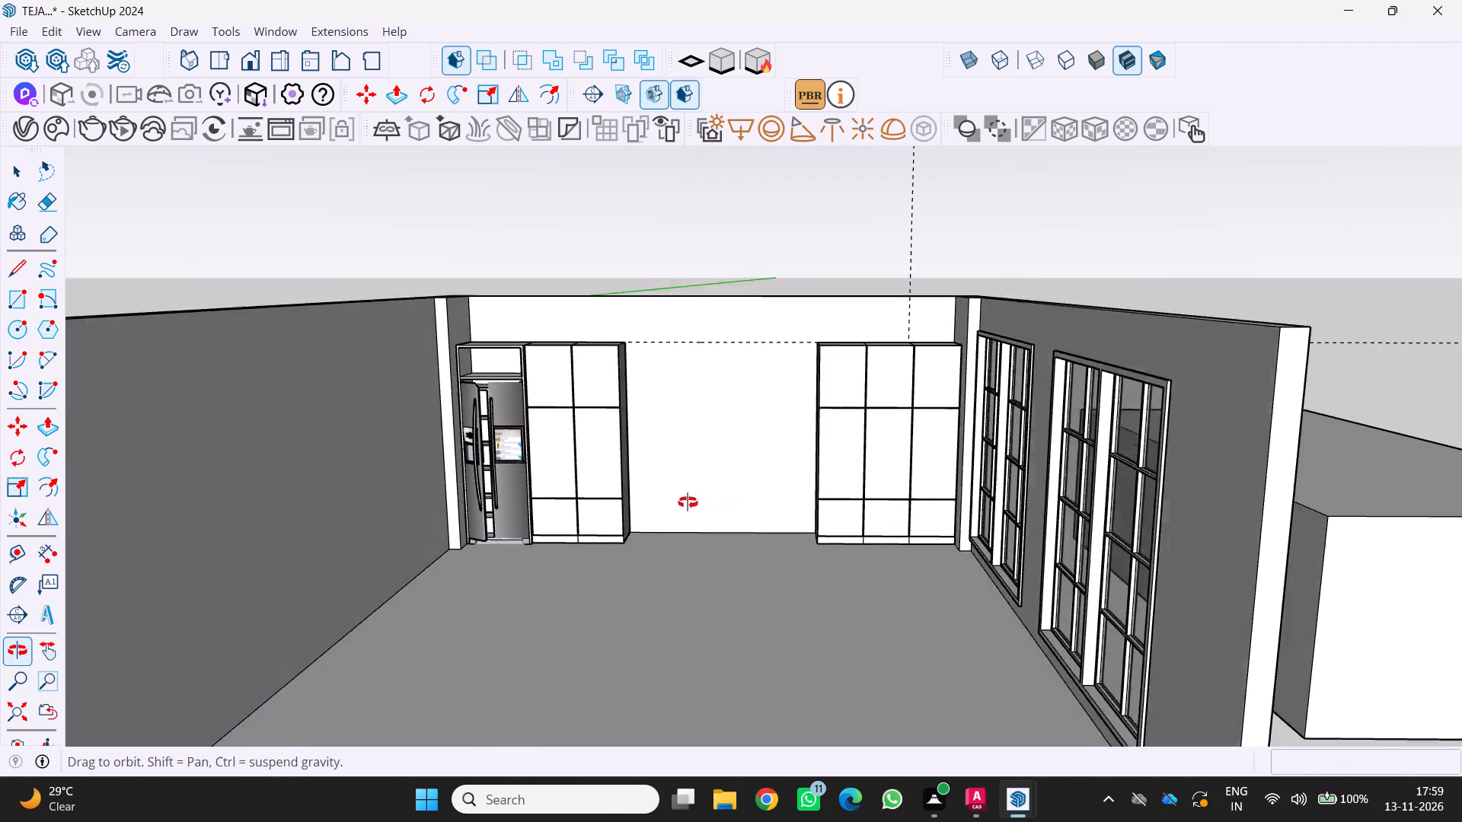
middle_drag(688, 502, 658, 495)
middle_drag(679, 508, 757, 501)
middle_click(757, 501)
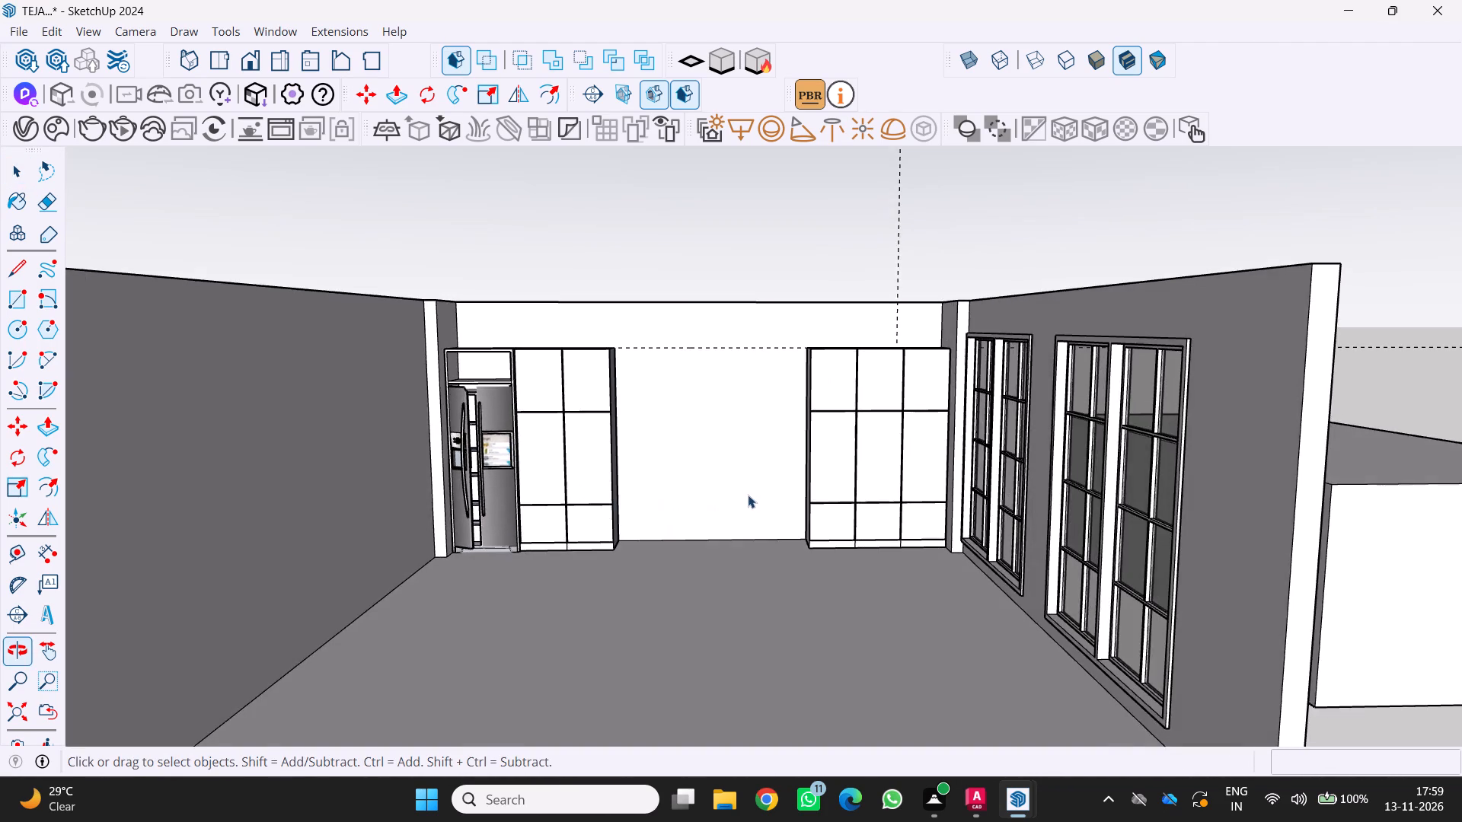
scroll(738, 489, down, 5)
middle_drag(718, 477, 573, 518)
middle_click(571, 517)
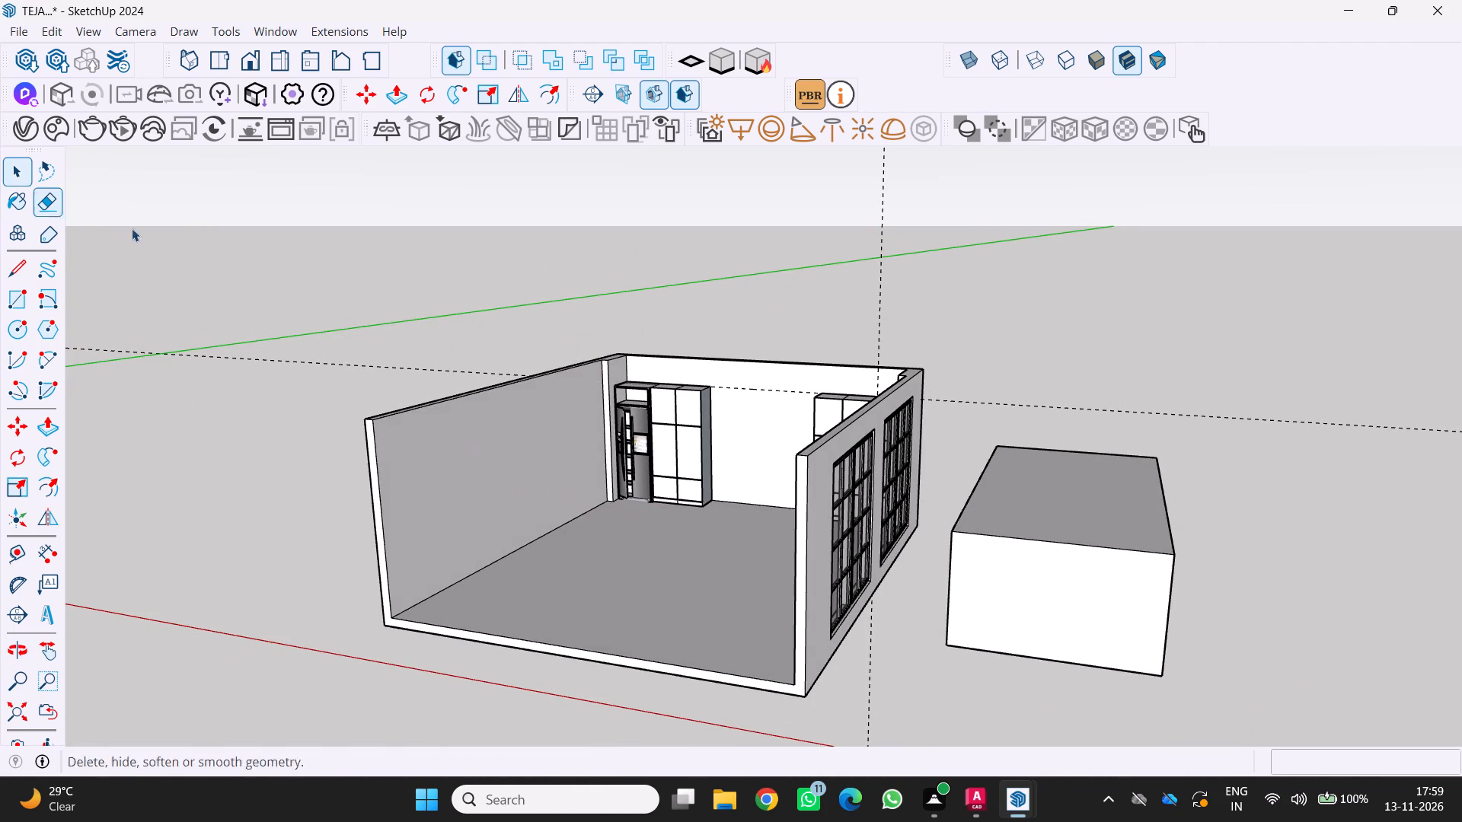
Draw a circle of about 176 cm radius on the open ground beyond the separate box outside the room.
middle_drag(255, 365, 306, 369)
scroll(365, 402, down, 2)
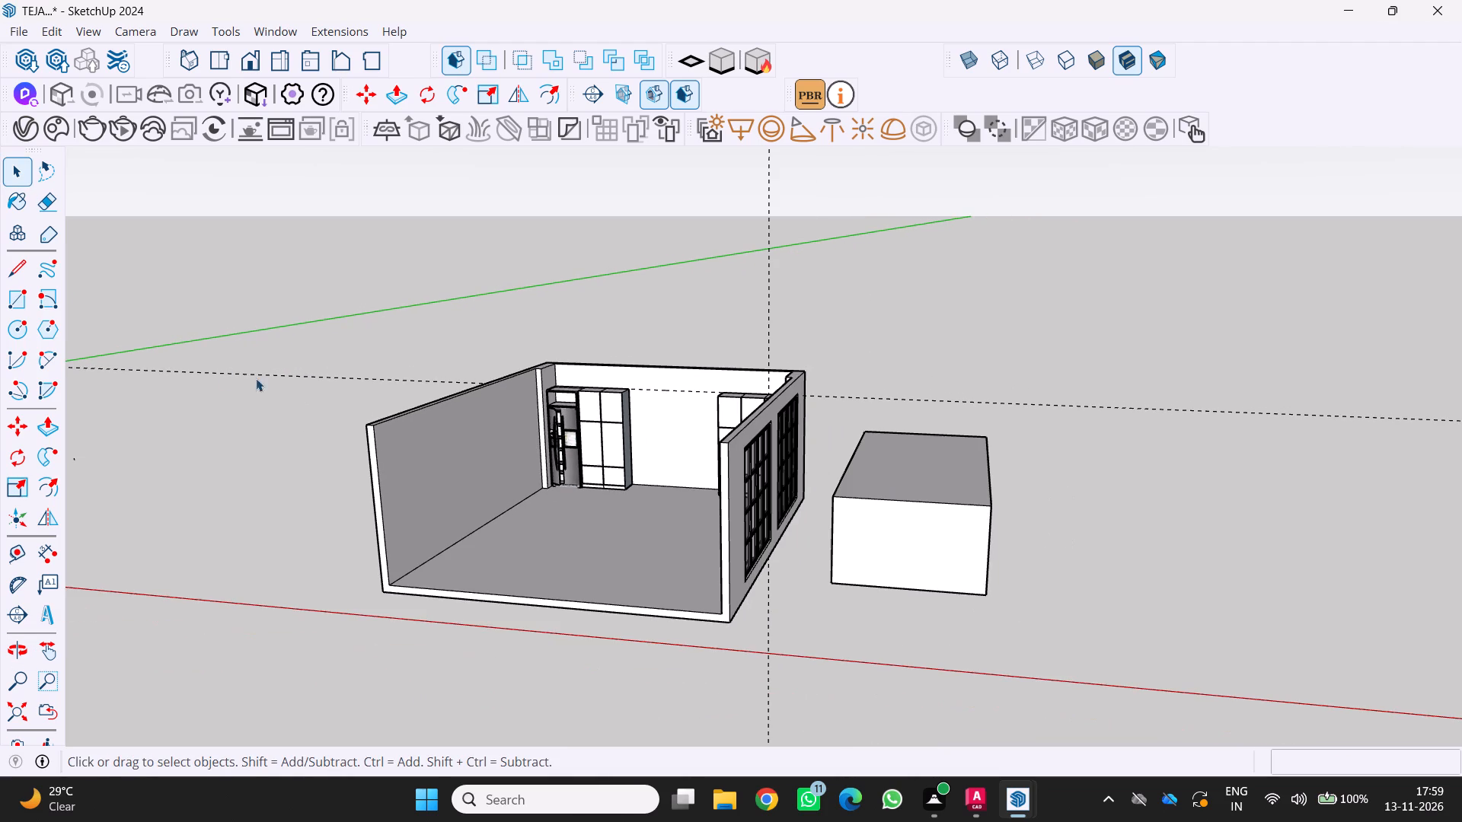
click(19, 333)
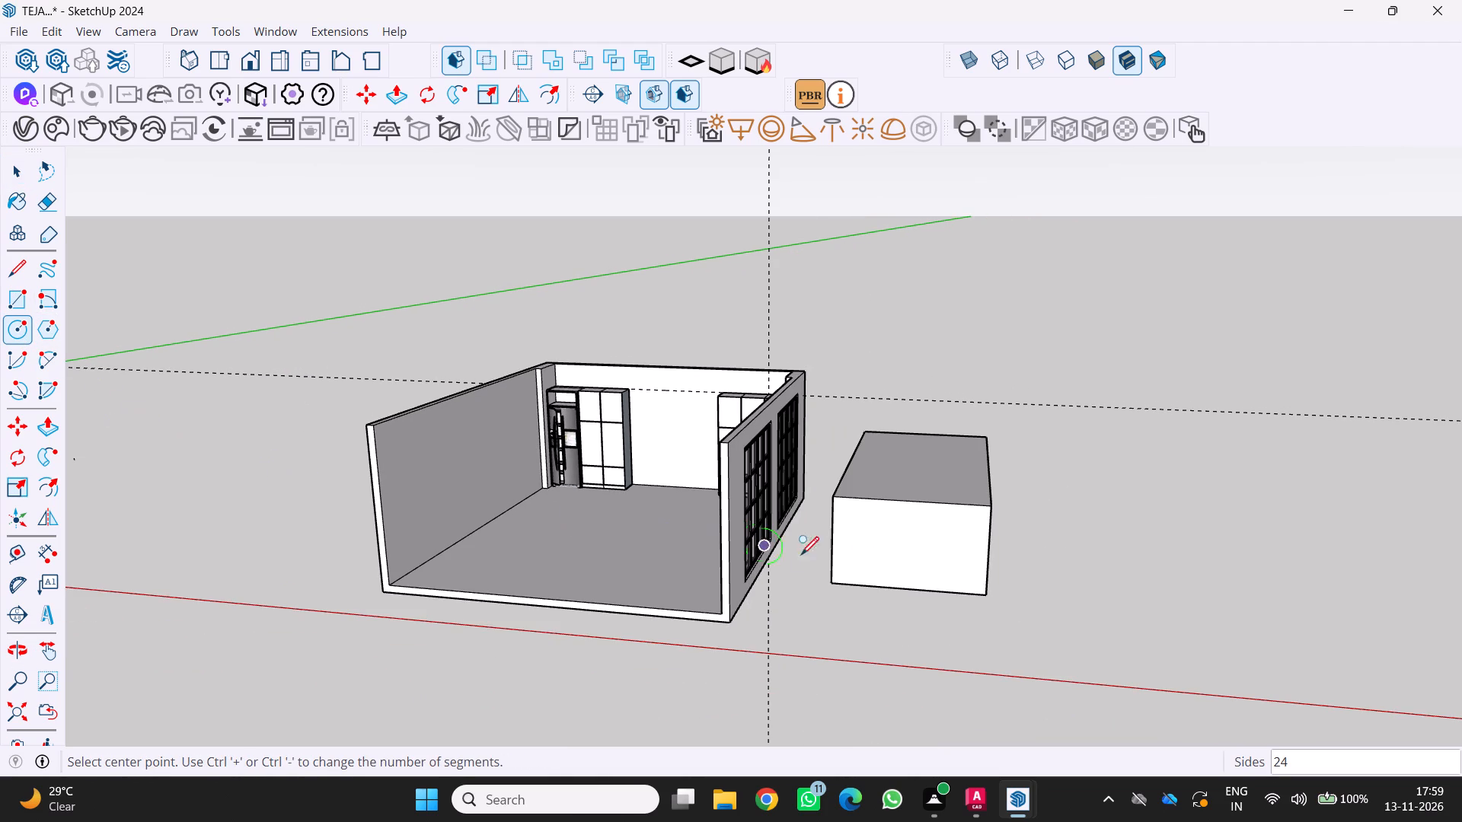
shift+middle_drag(1081, 588, 770, 597)
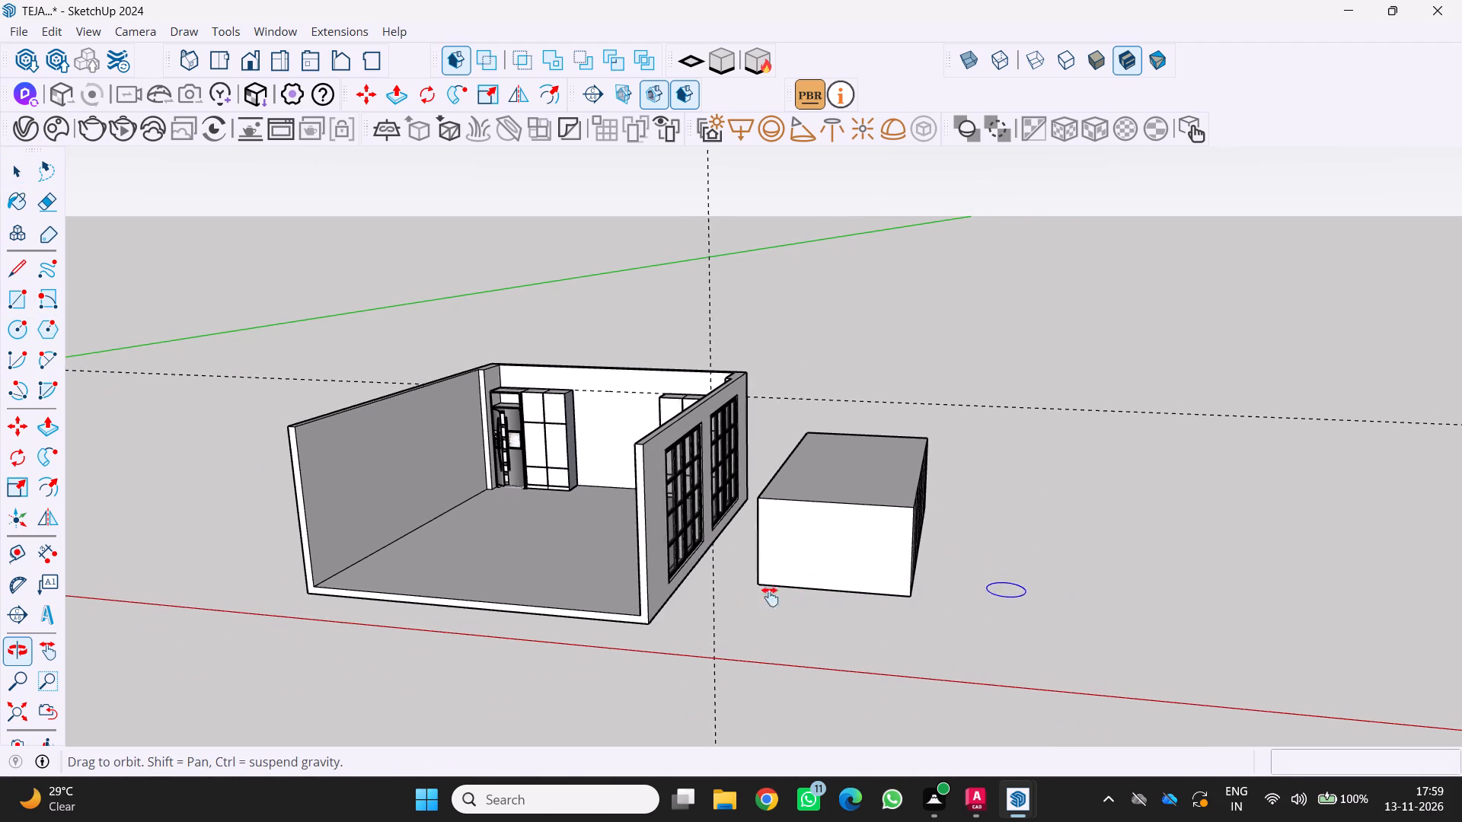
shift+middle_drag(770, 597, 725, 604)
click(1057, 632)
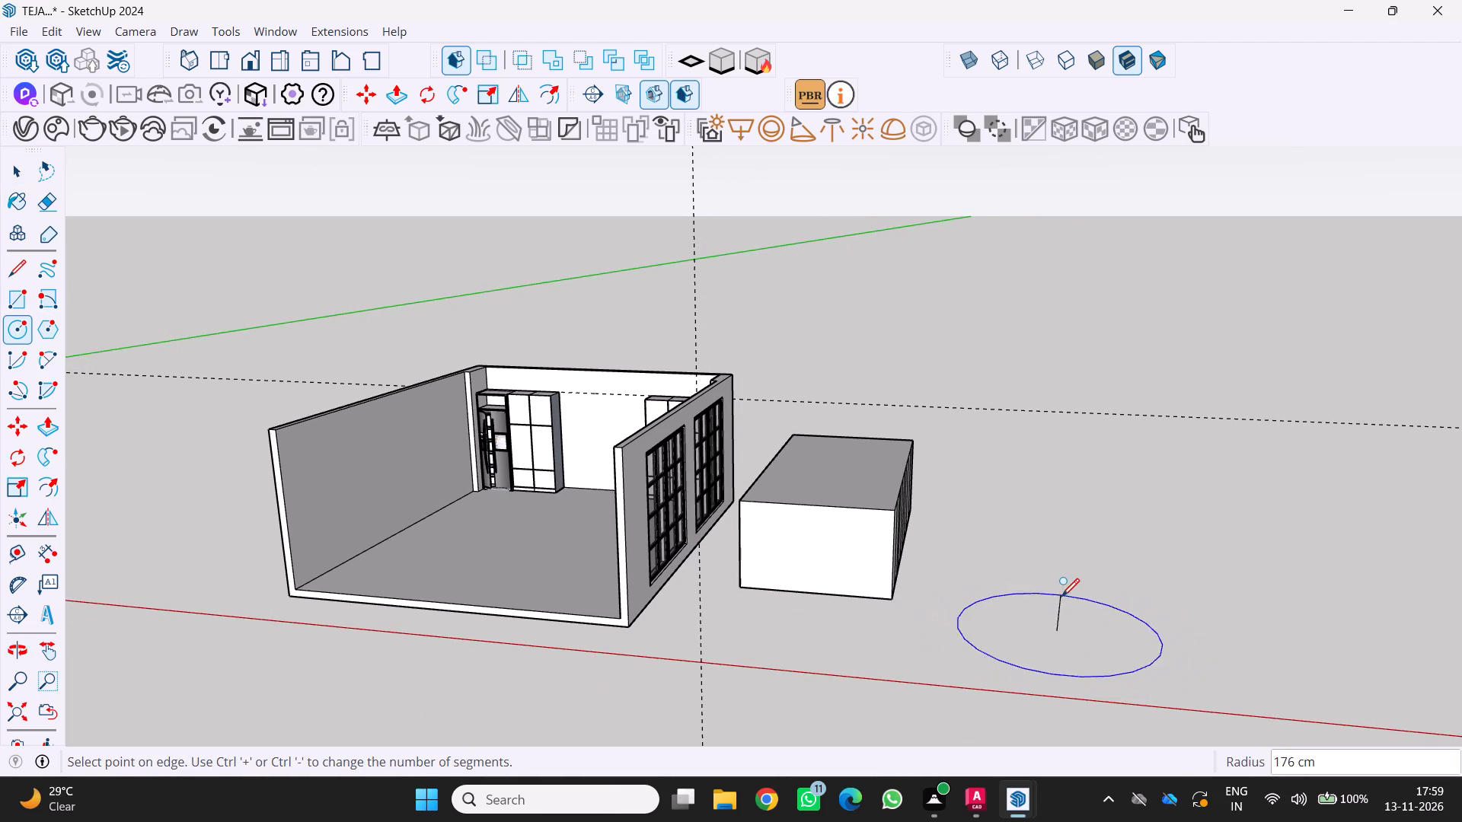
click(1061, 595)
Offset the circle inward twice to make two smaller concentric circles.
key(f)
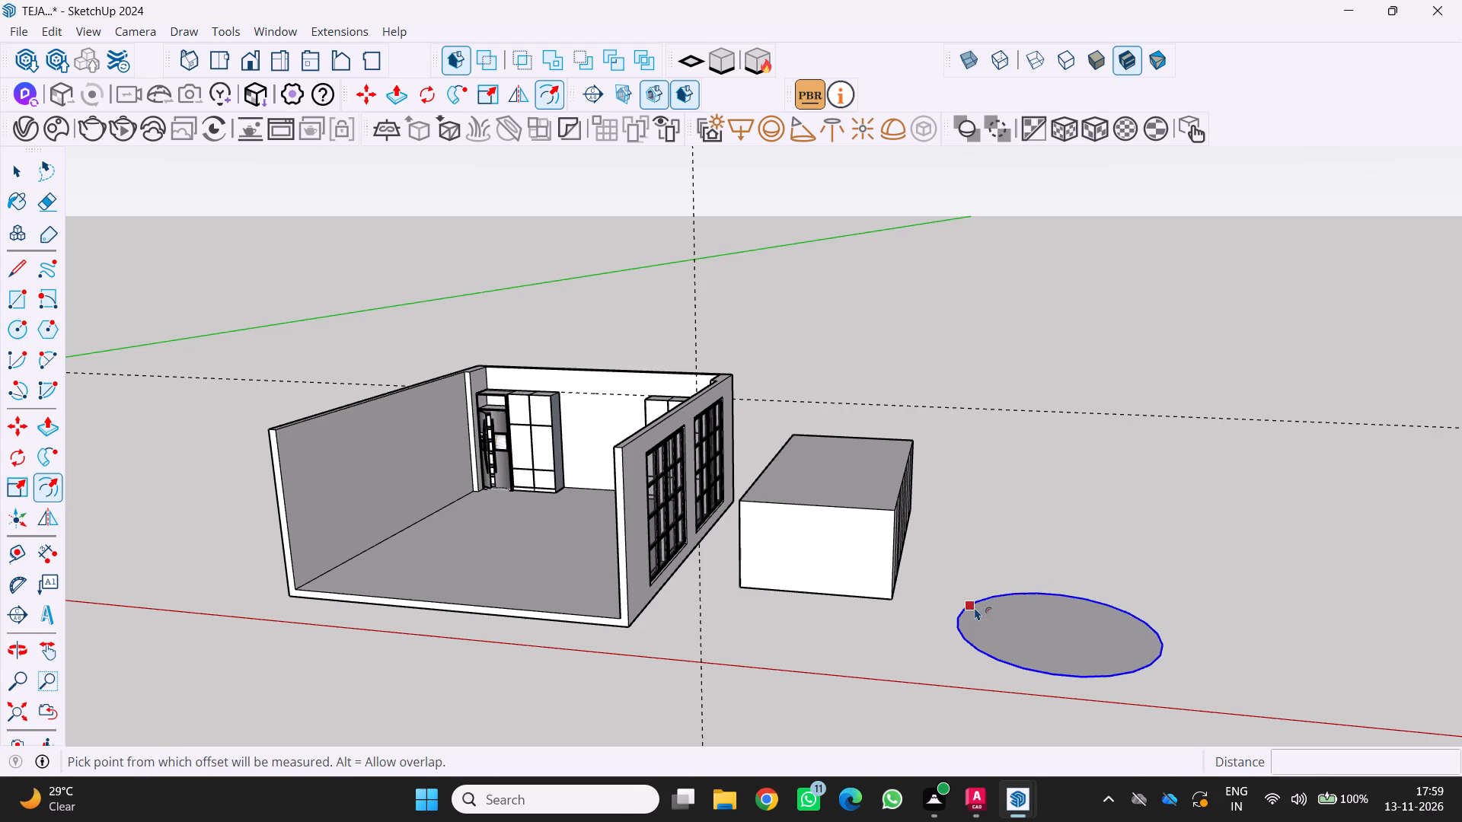
click(975, 607)
click(991, 609)
scroll(1063, 663, up, 2)
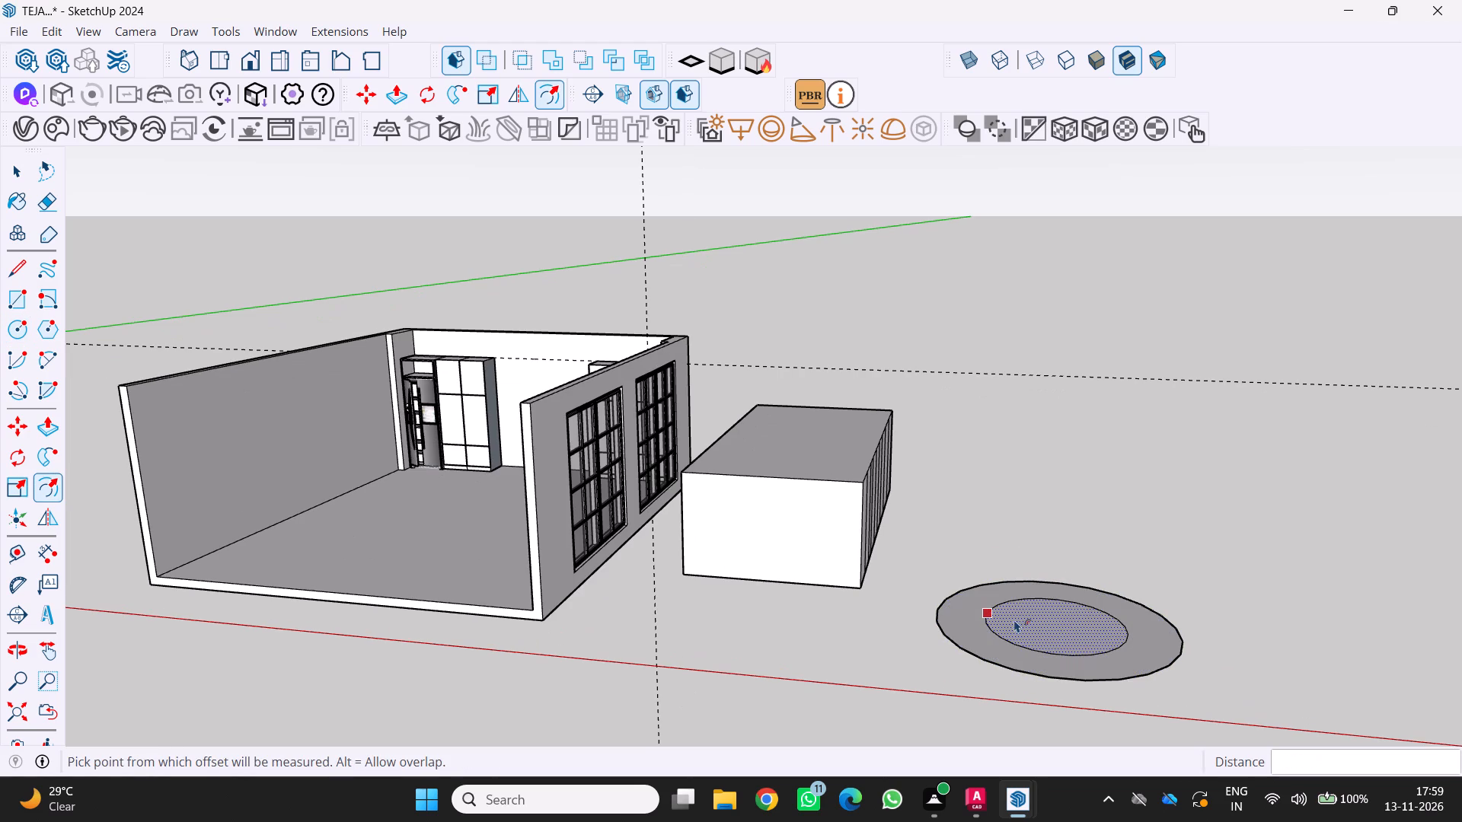
drag(1007, 617, 1025, 623)
Push/Pull the middle ring and the outer ring up about 40 cm to the same level, leaving the centre open.
scroll(1071, 649, up, 4)
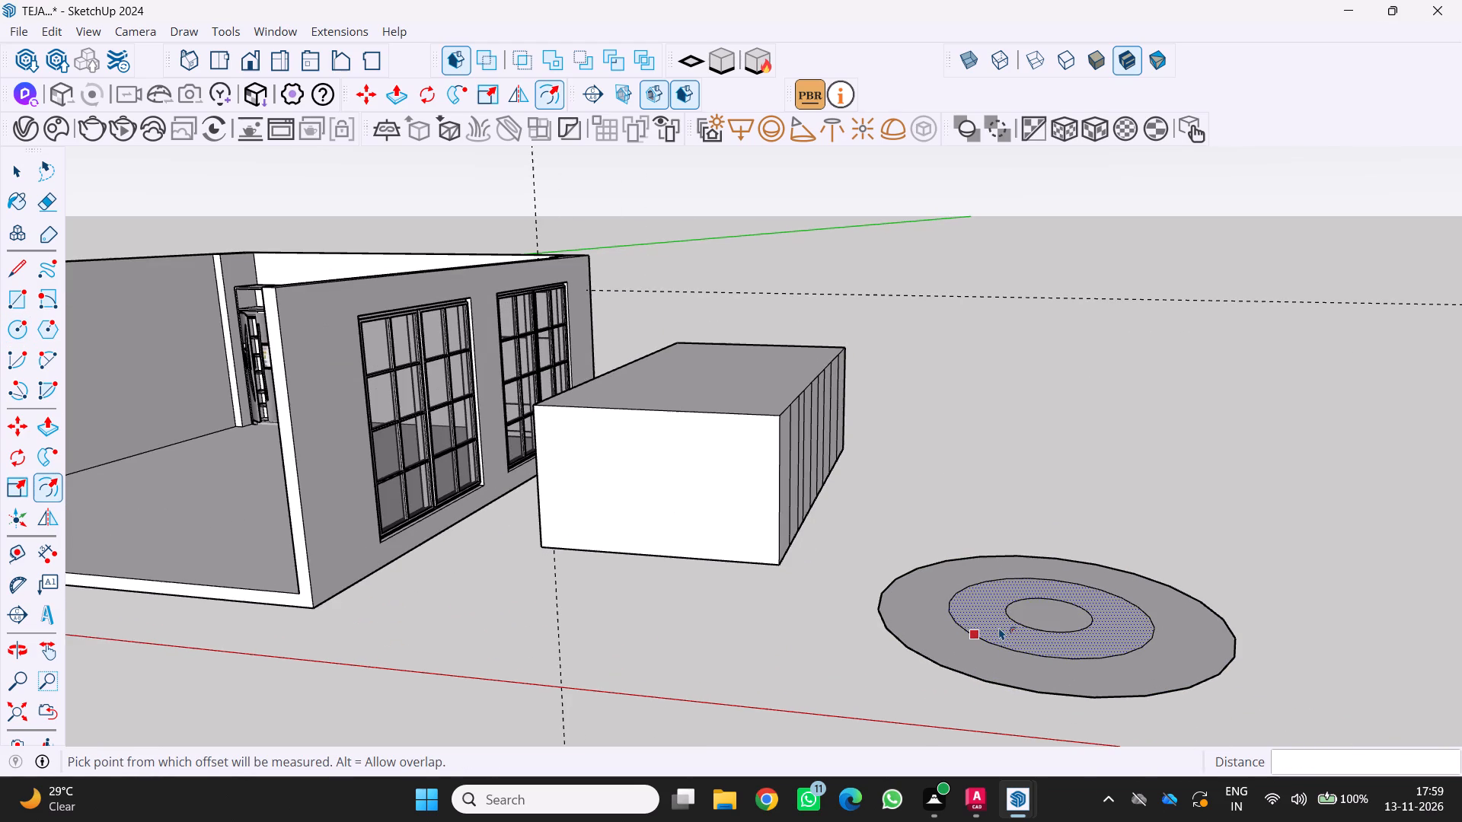
key(p)
drag(981, 621, 978, 579)
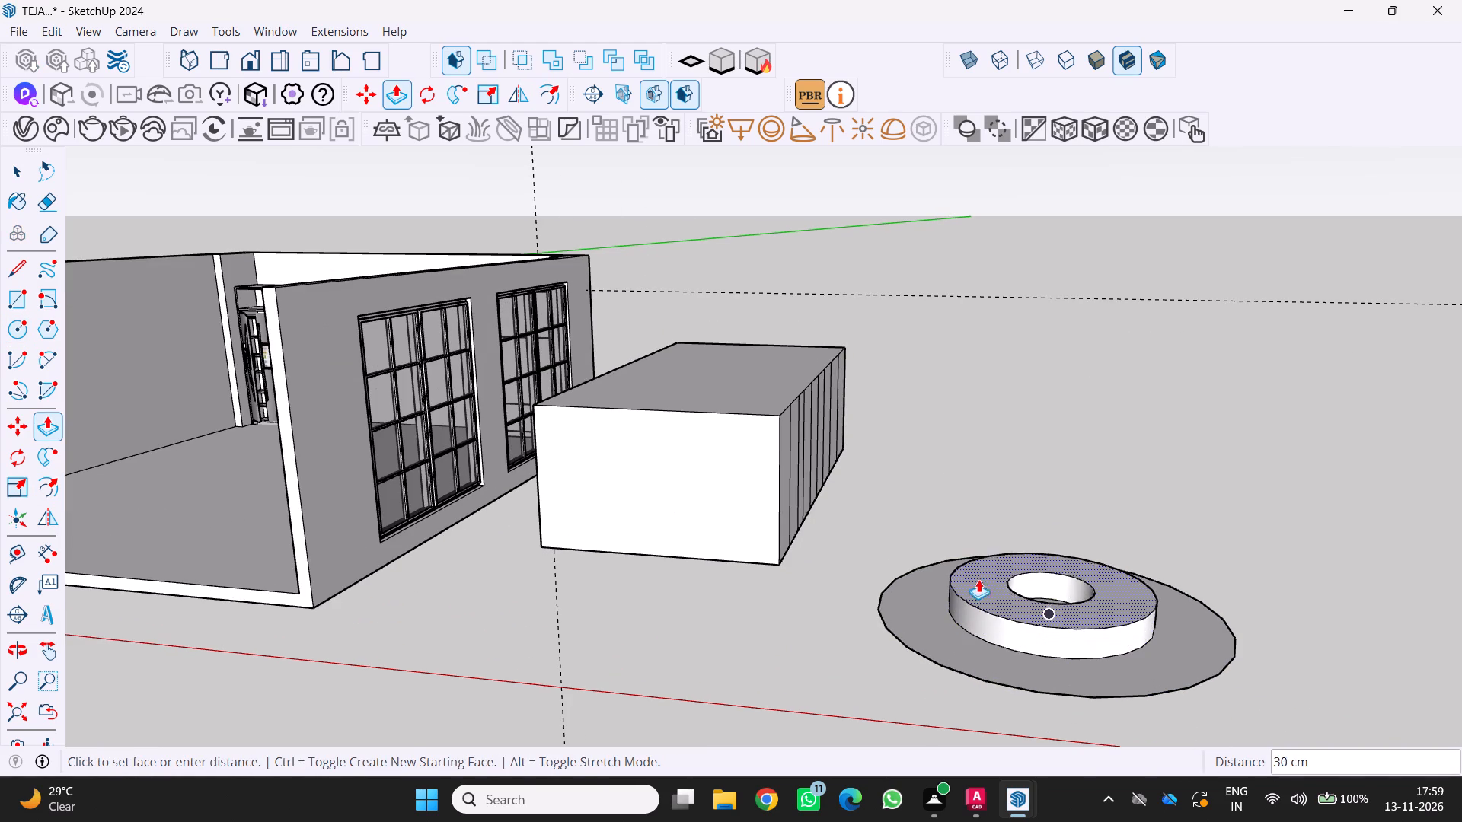
drag(978, 579, 978, 573)
key(space)
click(930, 642)
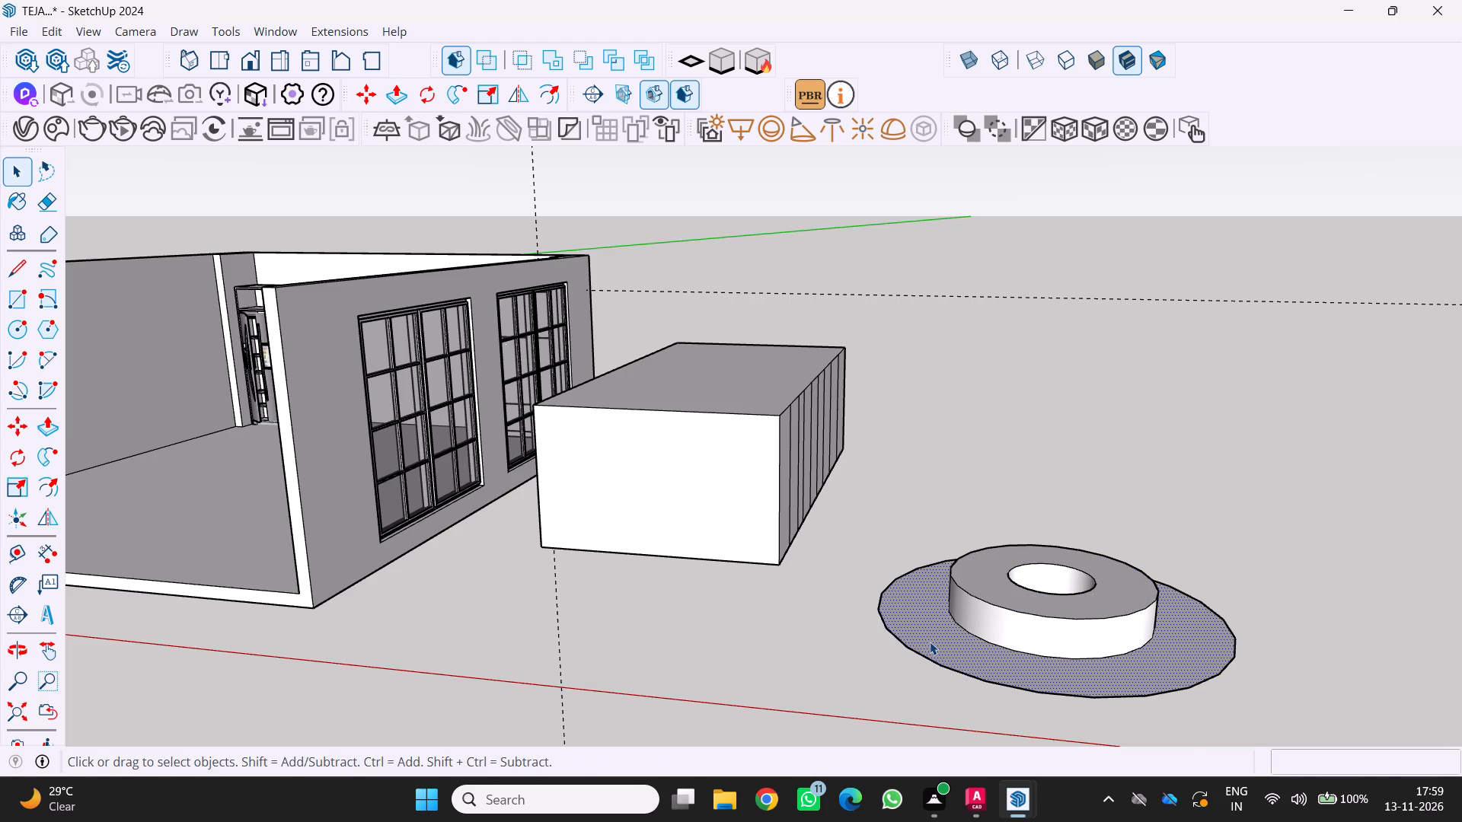
key(p)
drag(930, 642, 938, 550)
scroll(912, 627, up, 2)
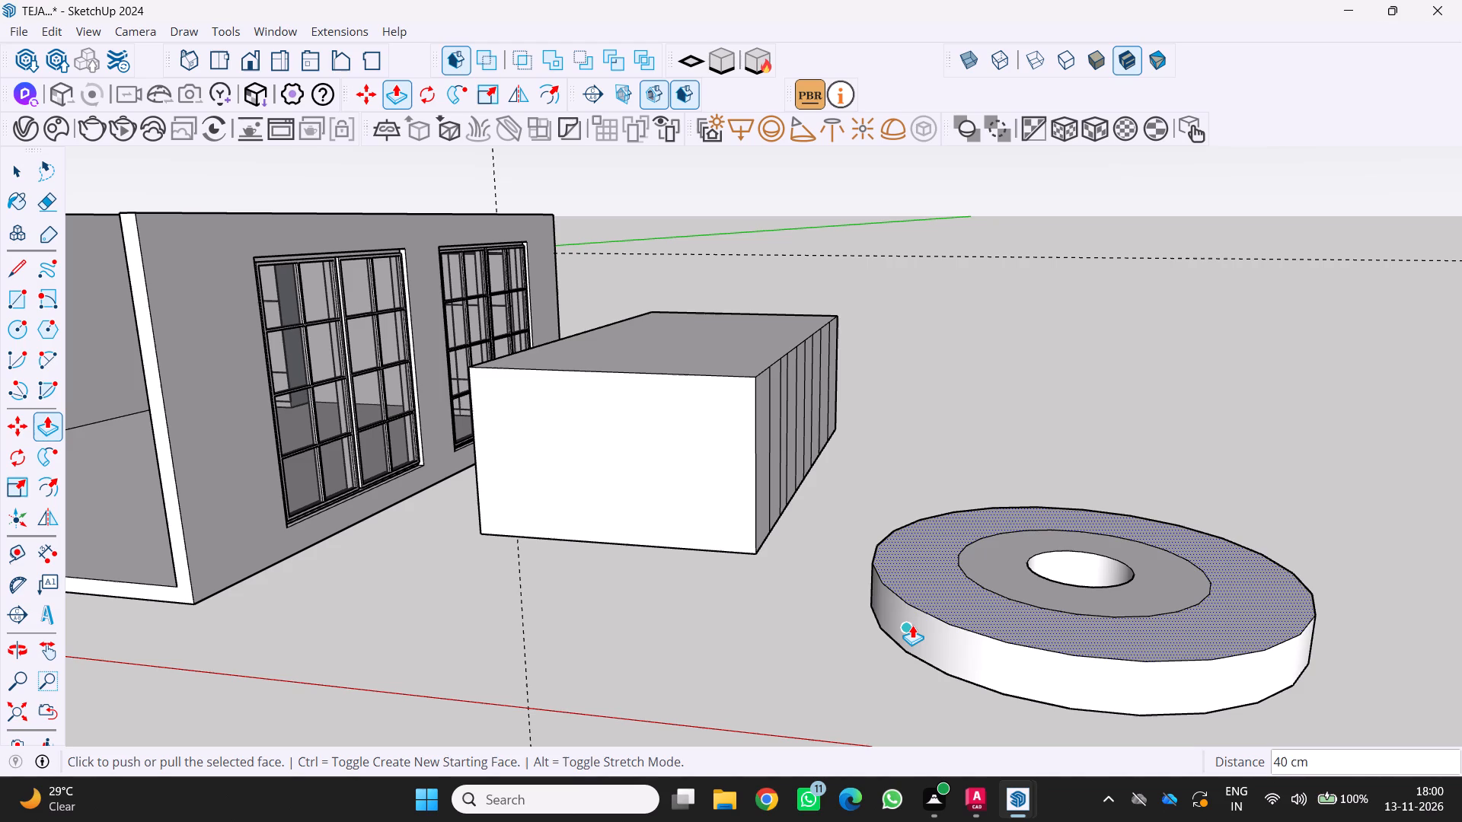
Place a guide on the floor 60 cm out from the back wall's base edge between the two cabinet blocks.
middle_drag(959, 629, 1081, 638)
scroll(1083, 640, down, 8)
middle_drag(711, 554, 889, 567)
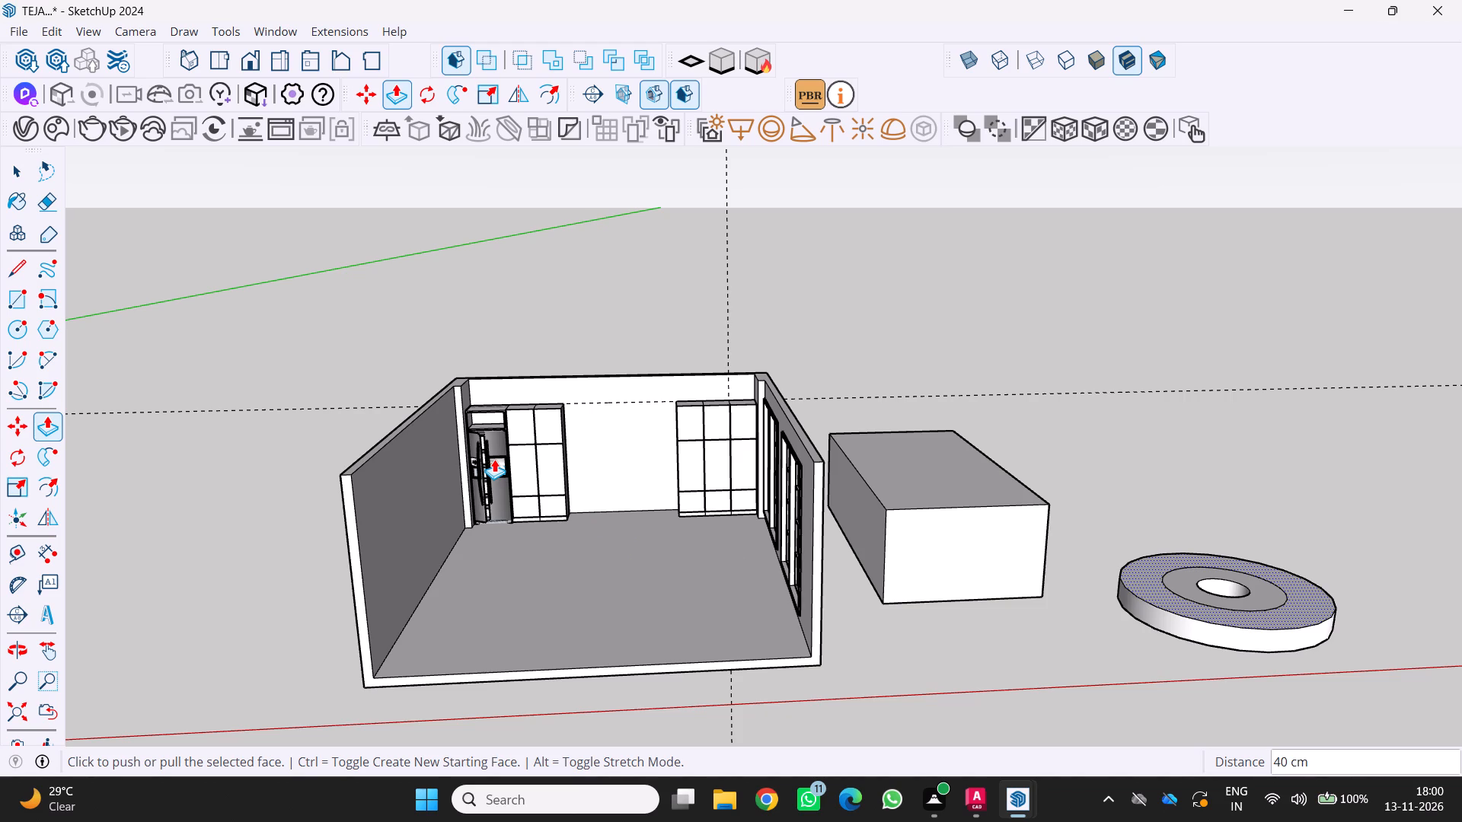
scroll(558, 479, up, 2)
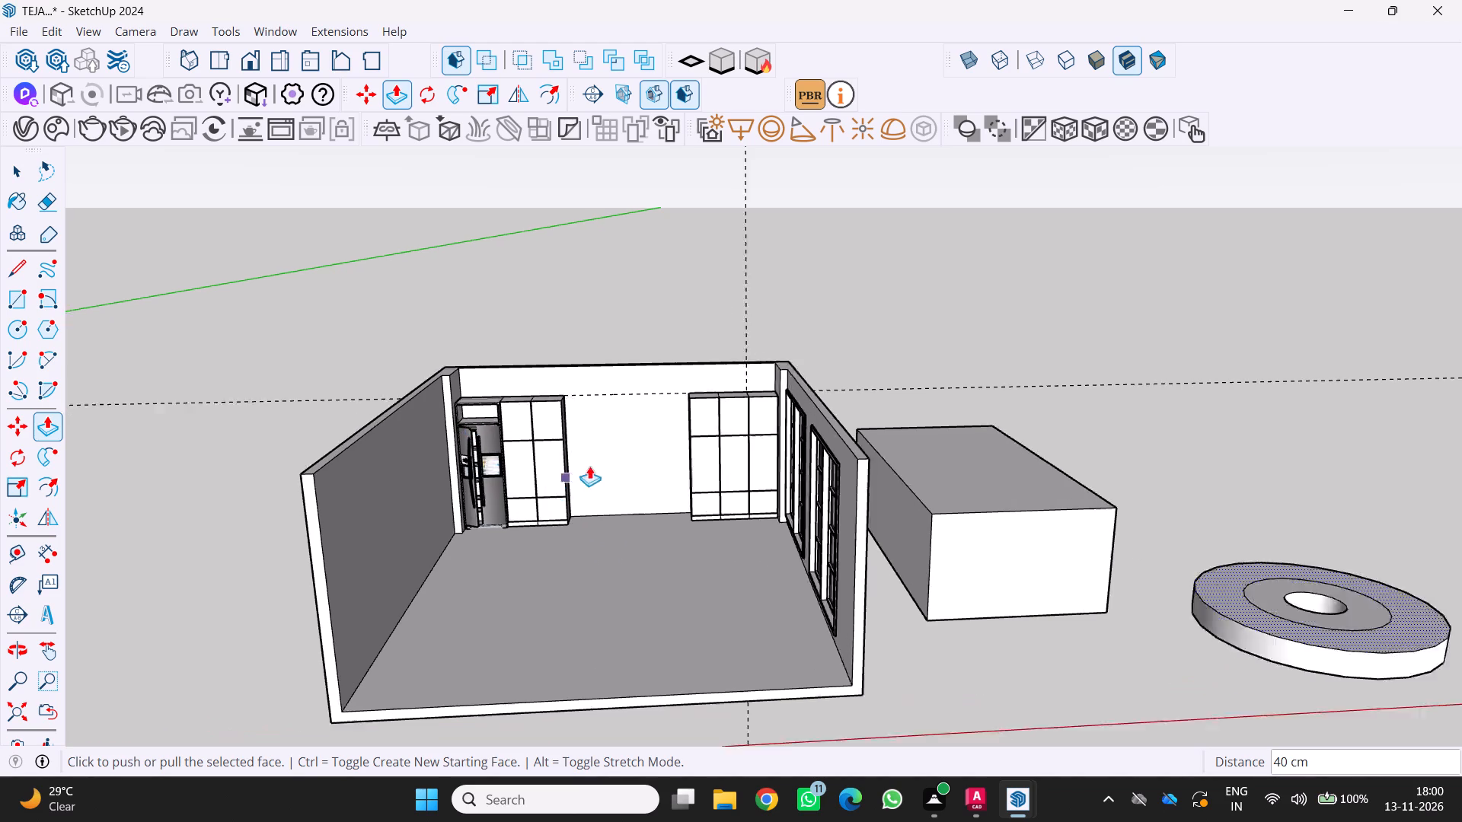
scroll(589, 466, up, 10)
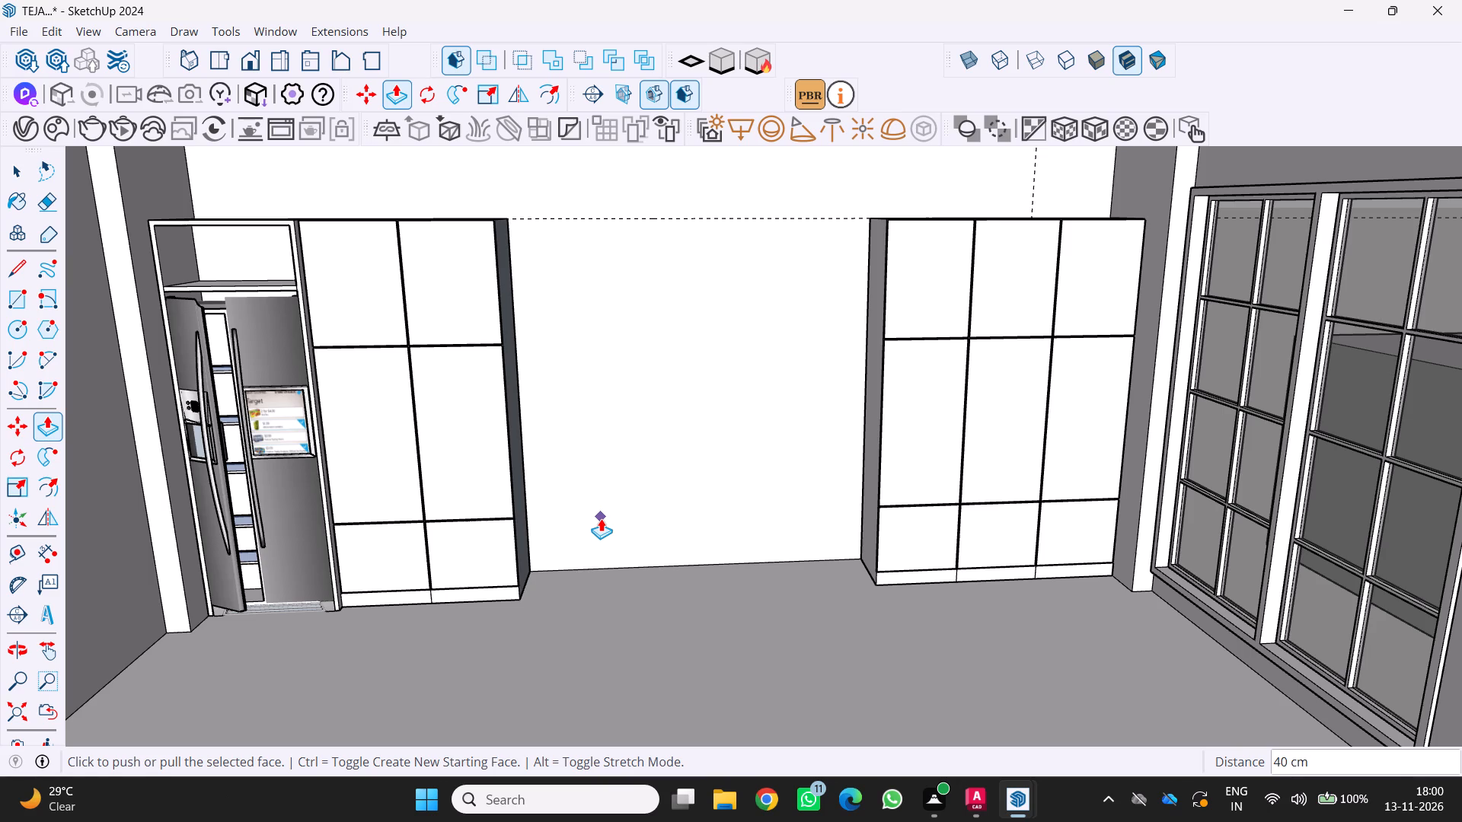
scroll(608, 543, up, 4)
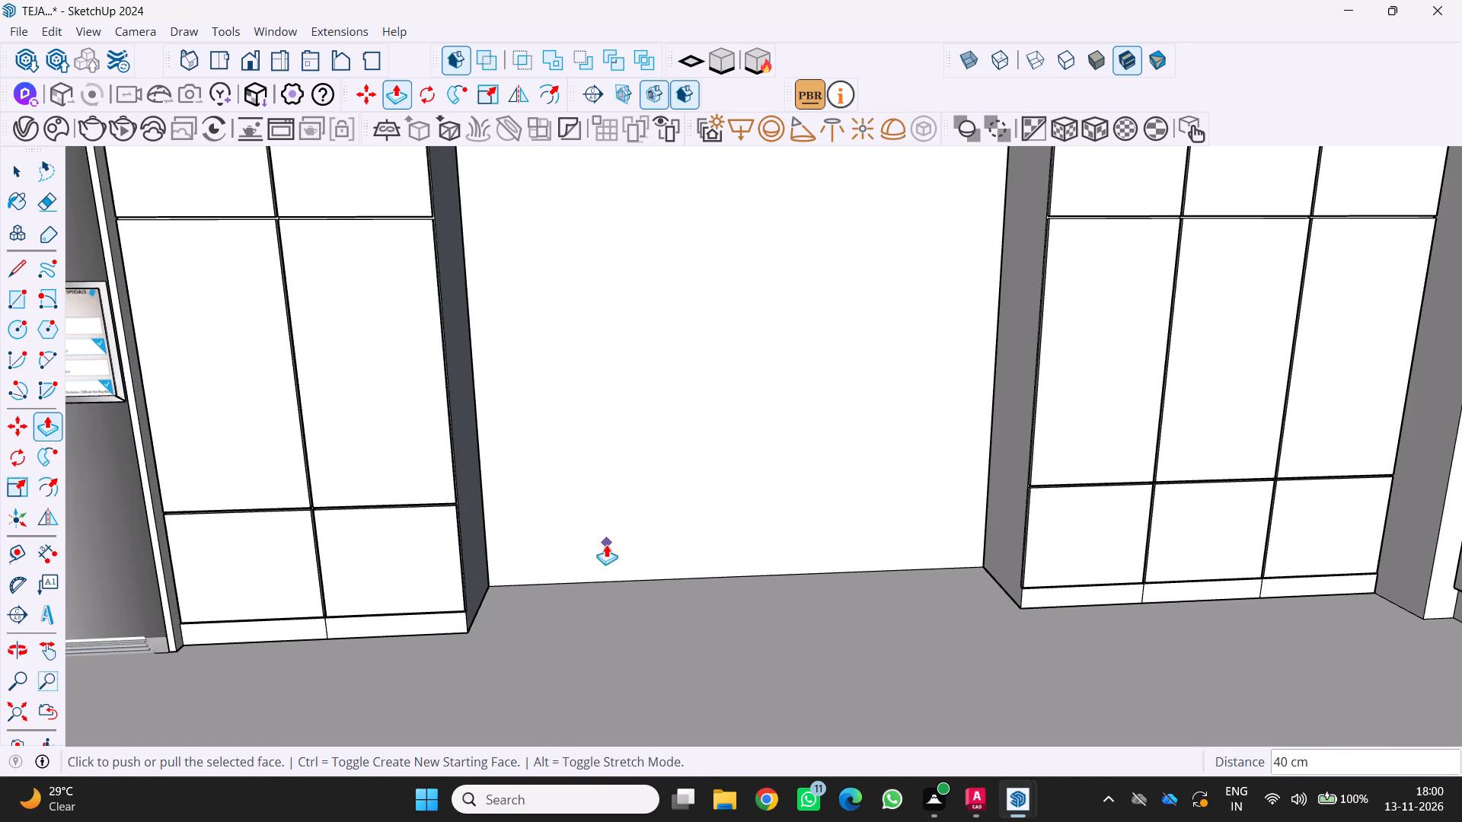
key(t)
scroll(618, 635, up, 3)
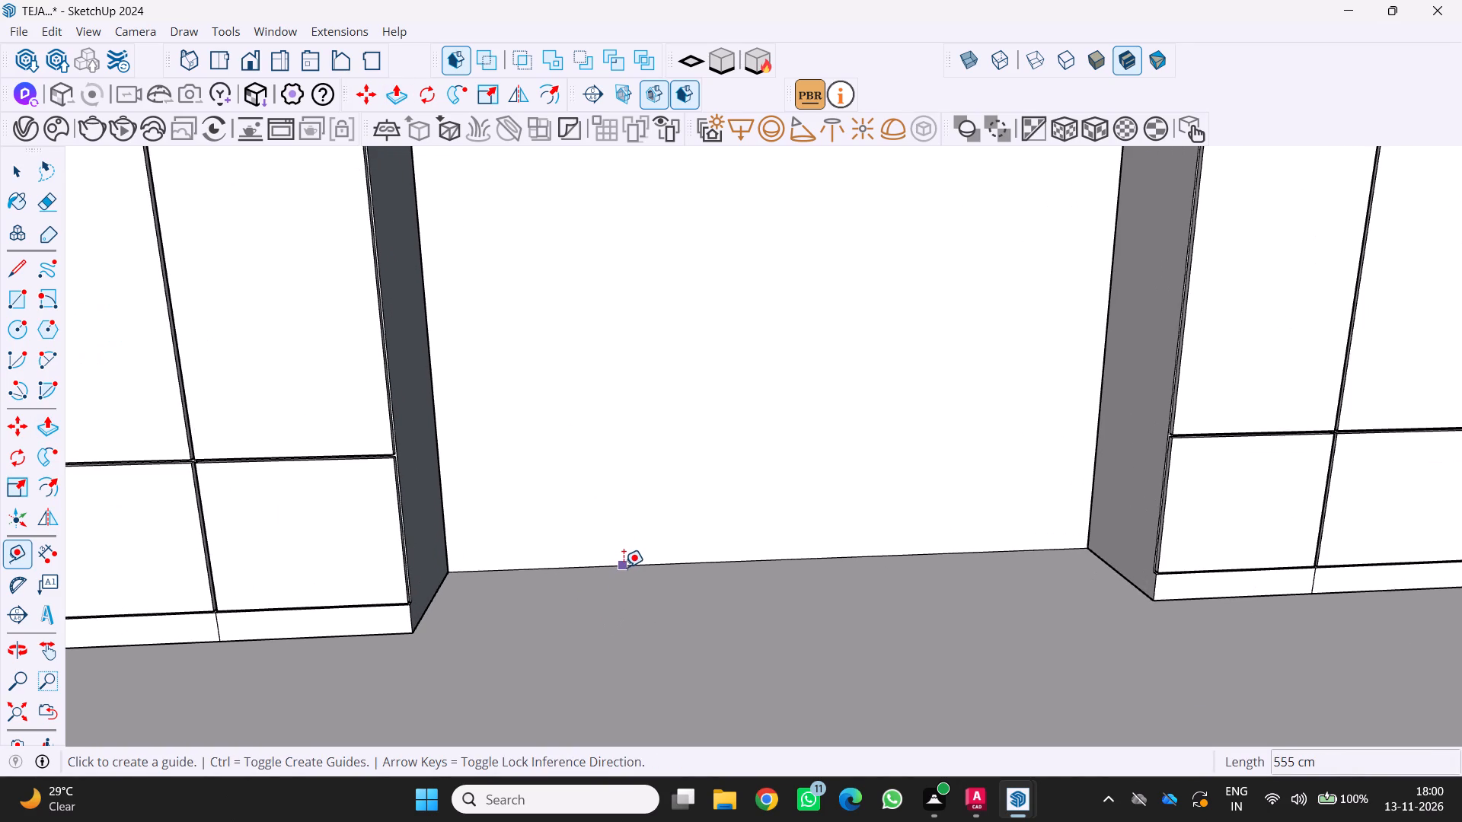
click(624, 566)
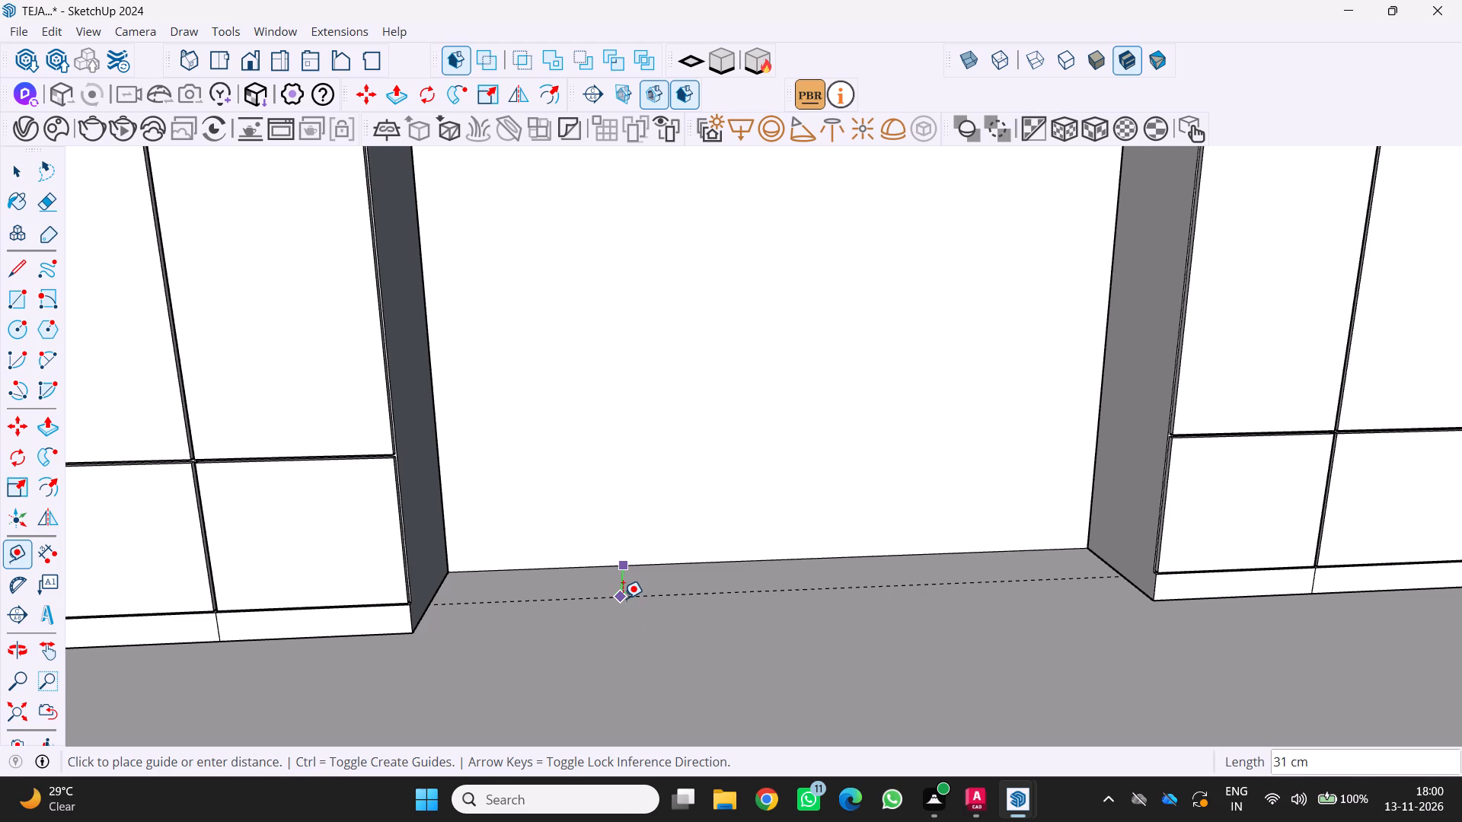
scroll(621, 597, down, 4)
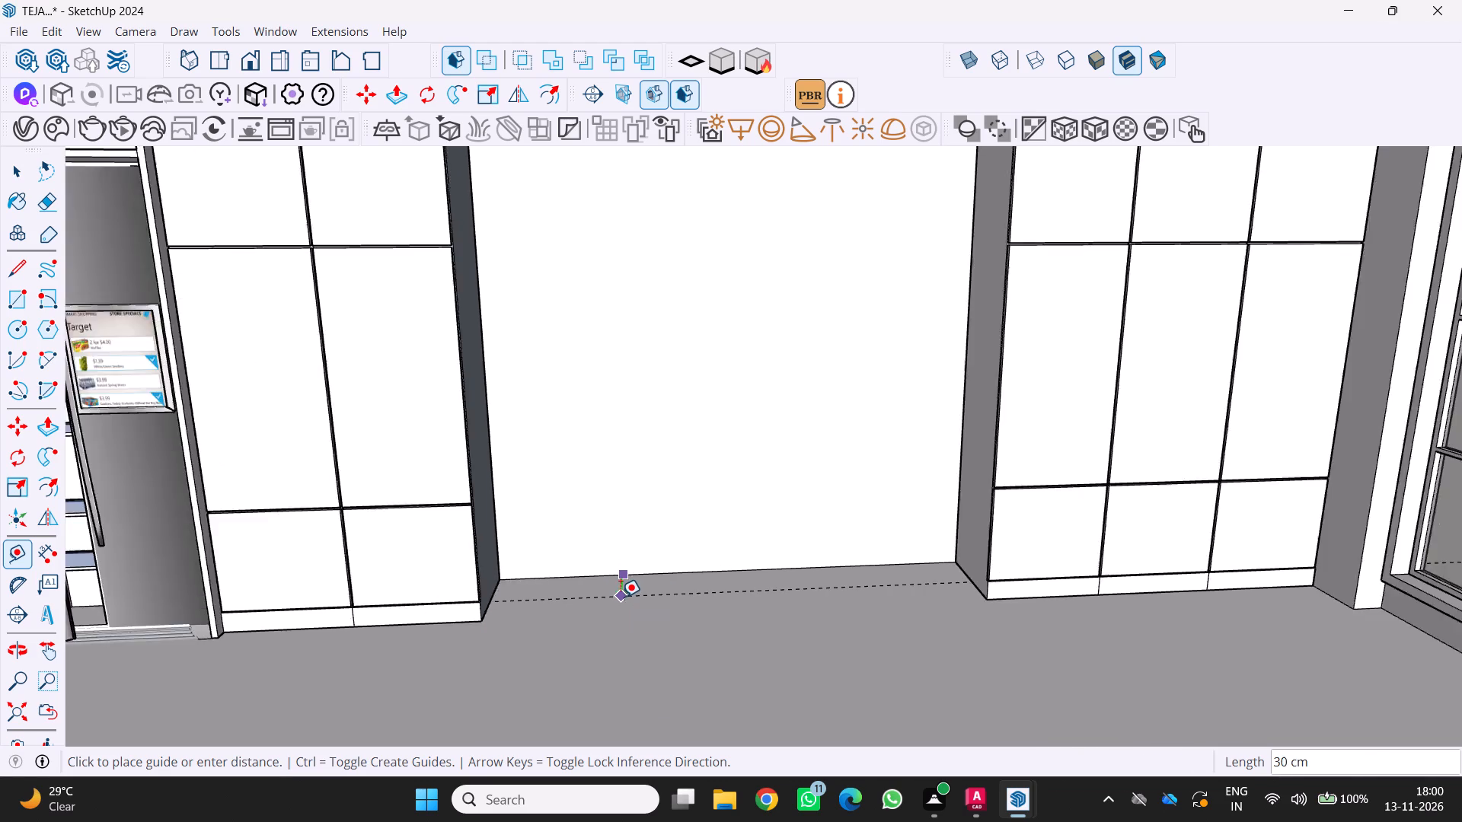
scroll(621, 597, down, 10)
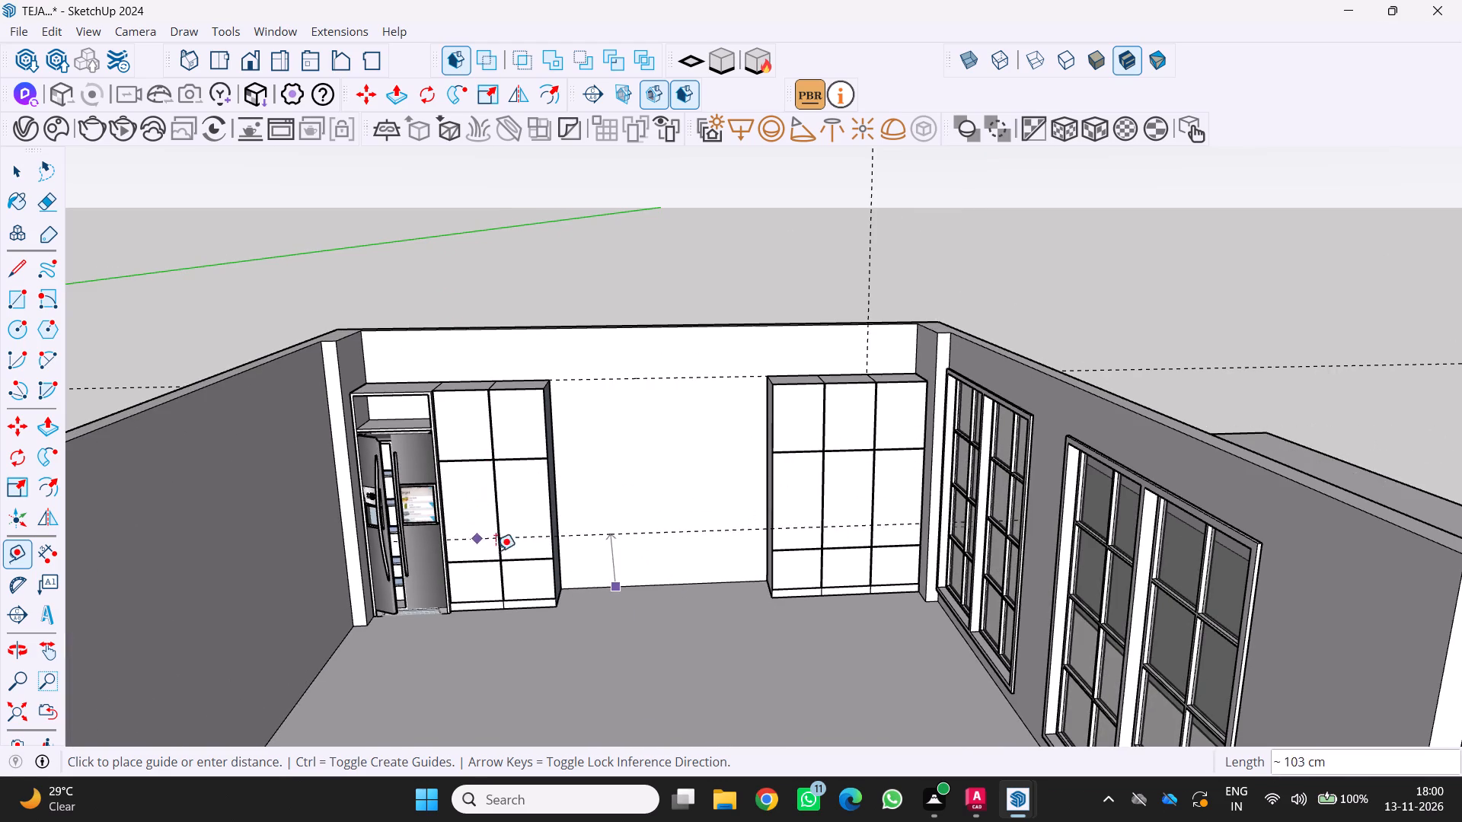
scroll(563, 629, up, 3)
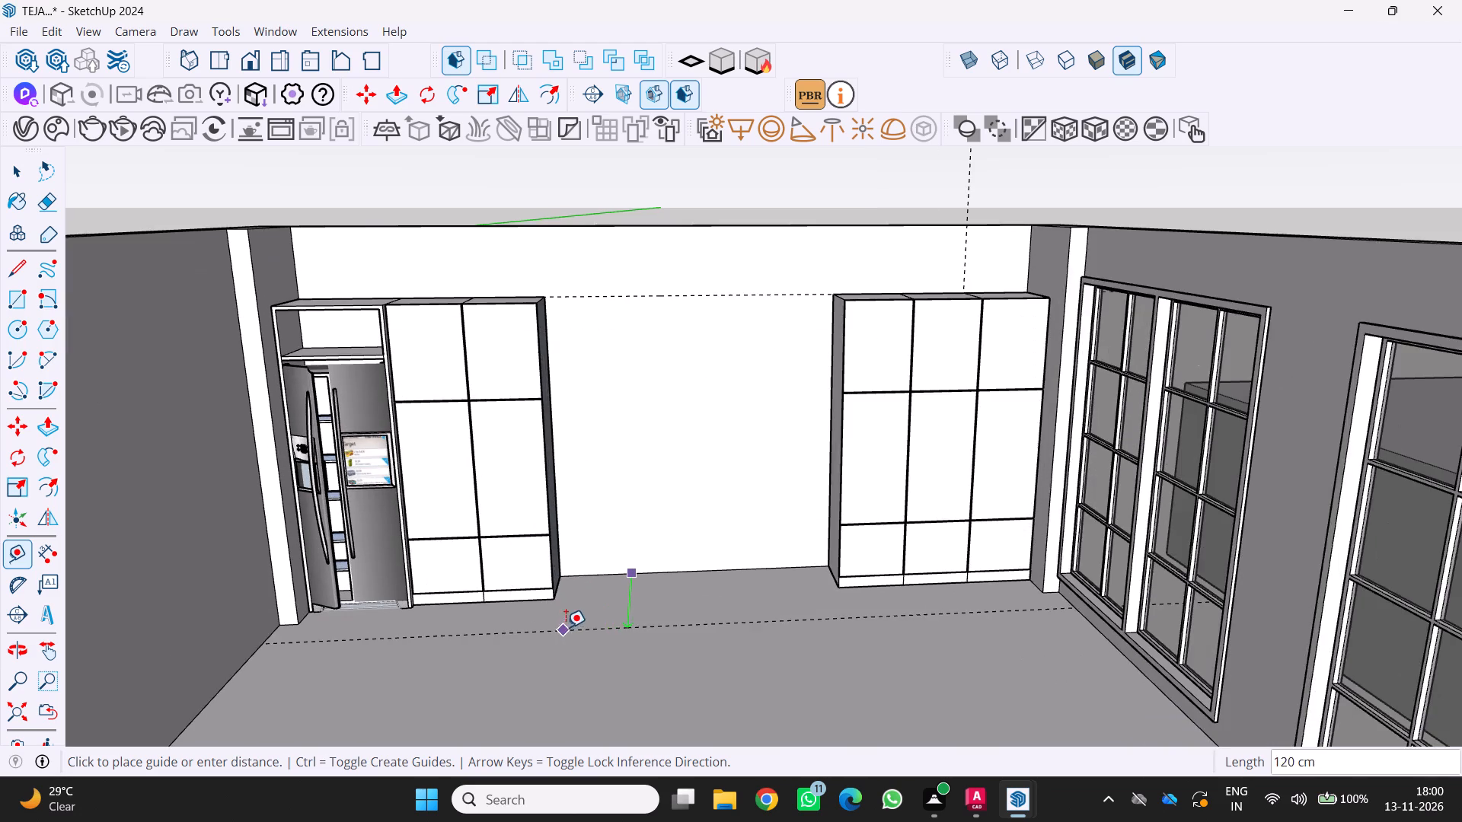
scroll(575, 613, up, 1)
text(60)
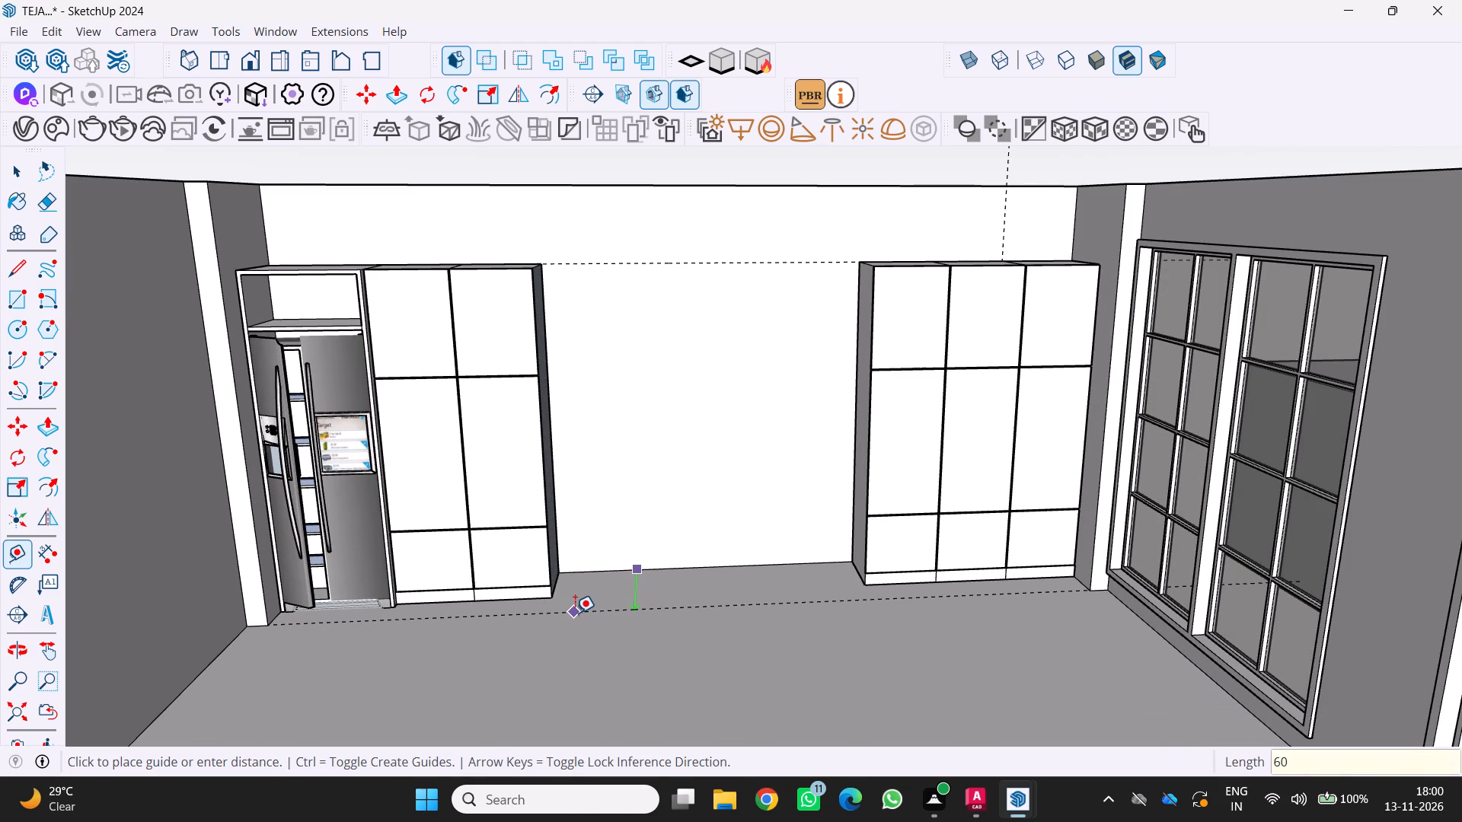
key(Return)
Draw a 255 by 60 cm floor rectangle between the cabinet blocks, from the wall corner out to the guide.
scroll(575, 613, up, 6)
scroll(321, 593, up, 7)
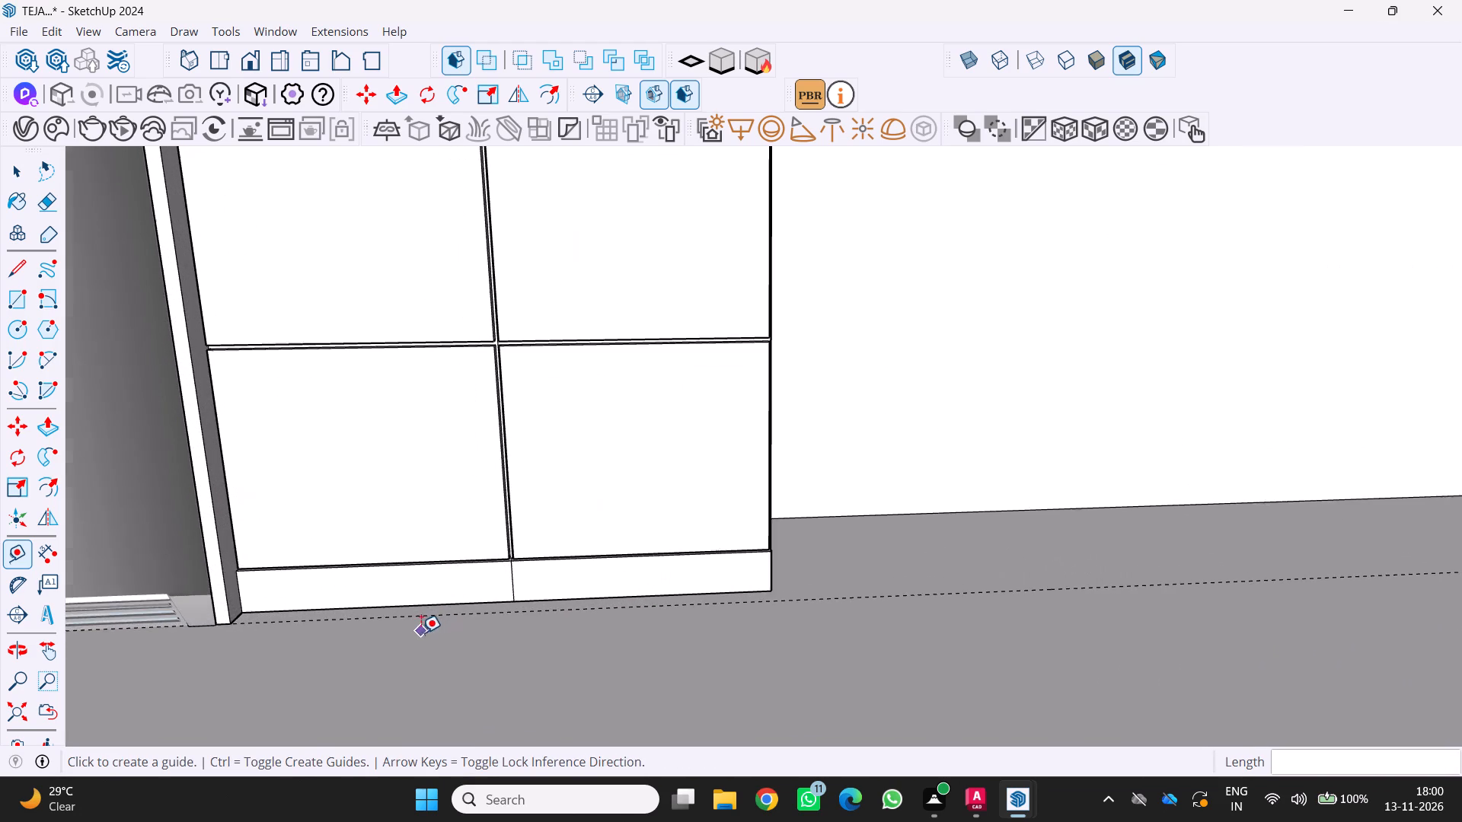
middle_drag(419, 632, 337, 666)
scroll(346, 652, down, 12)
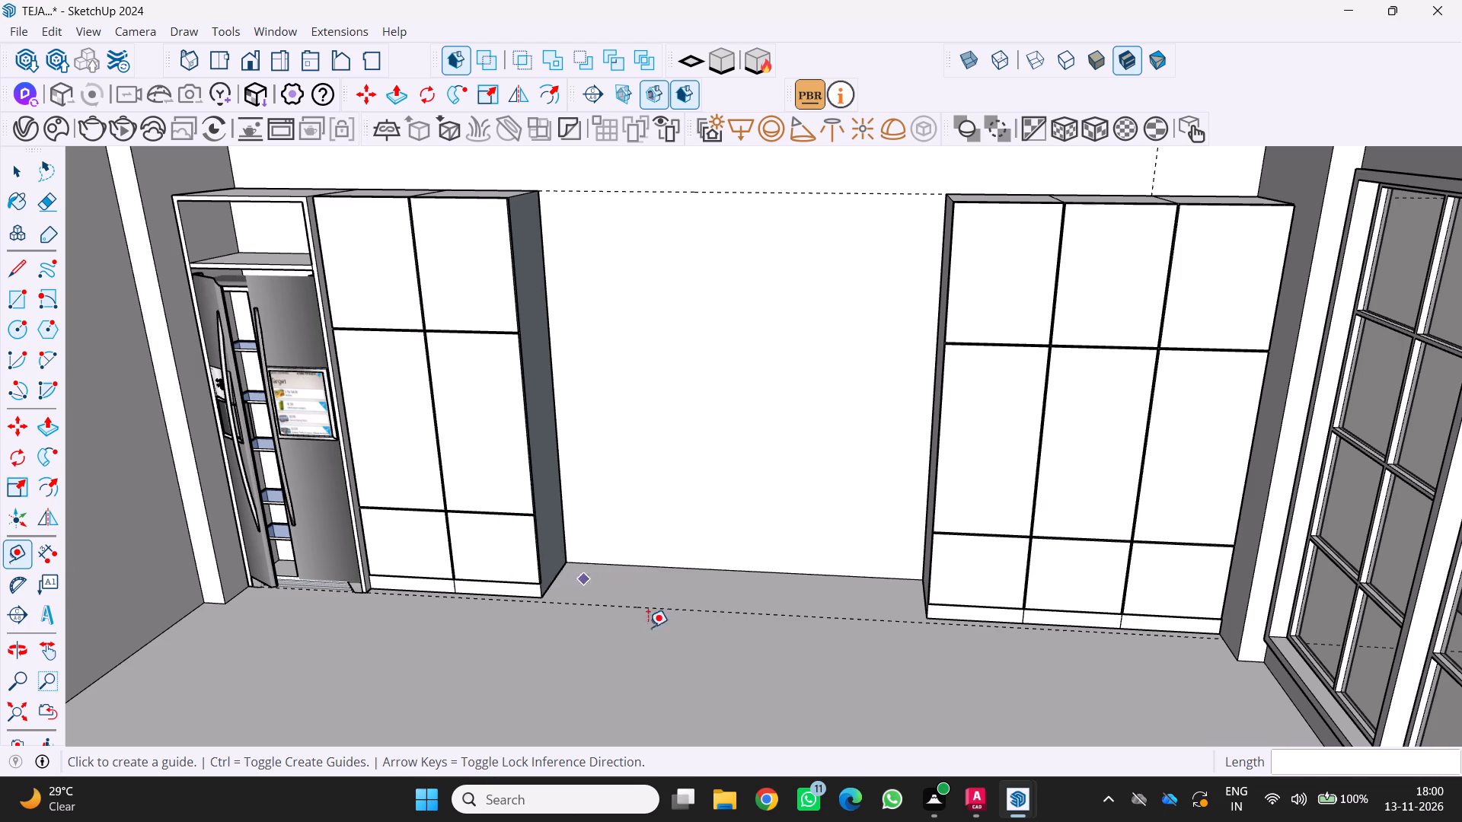
click(8, 292)
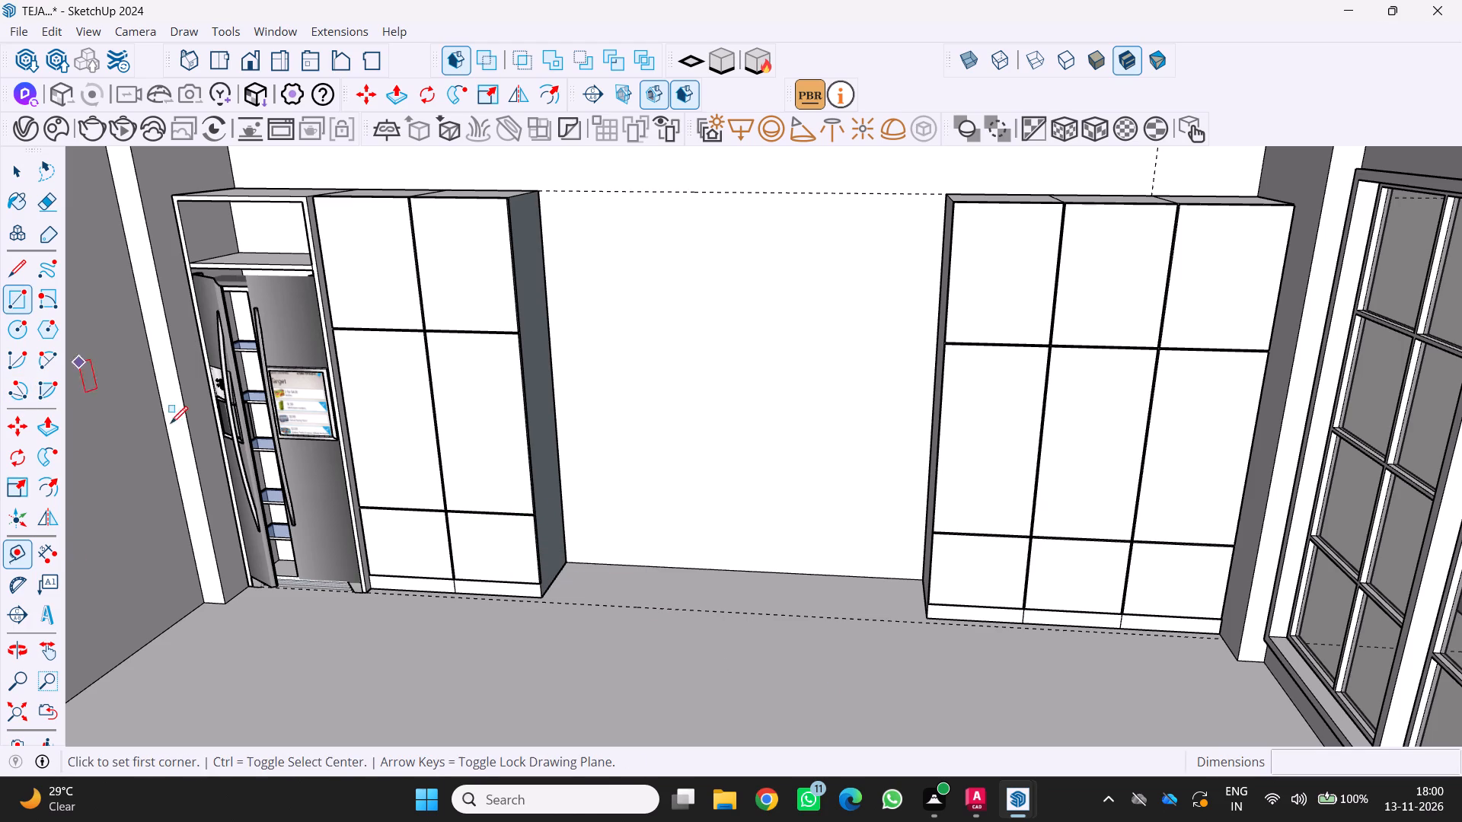
scroll(610, 587, up, 3)
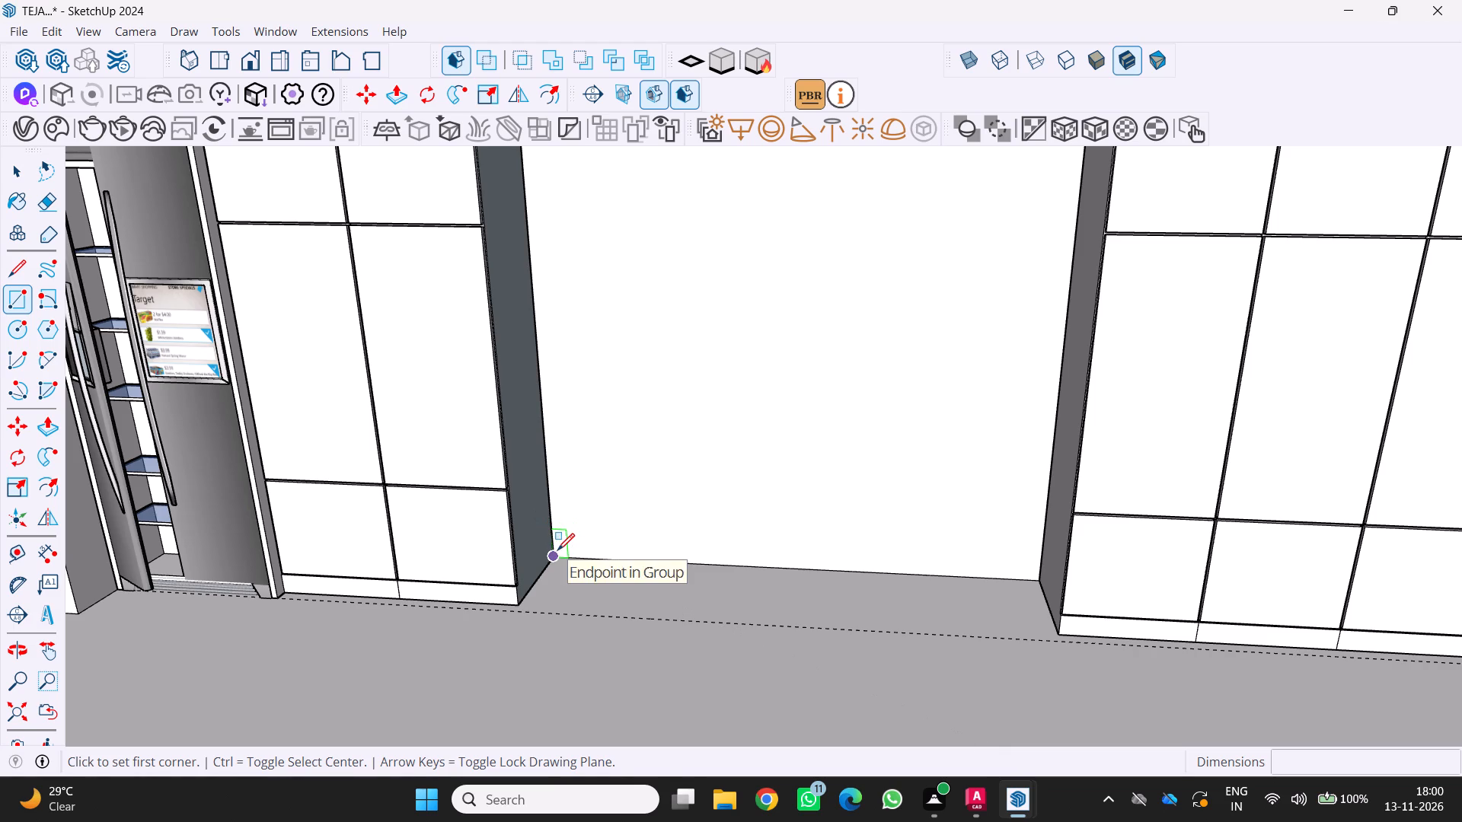
click(557, 550)
scroll(658, 611, down, 2)
scroll(1005, 652, up, 6)
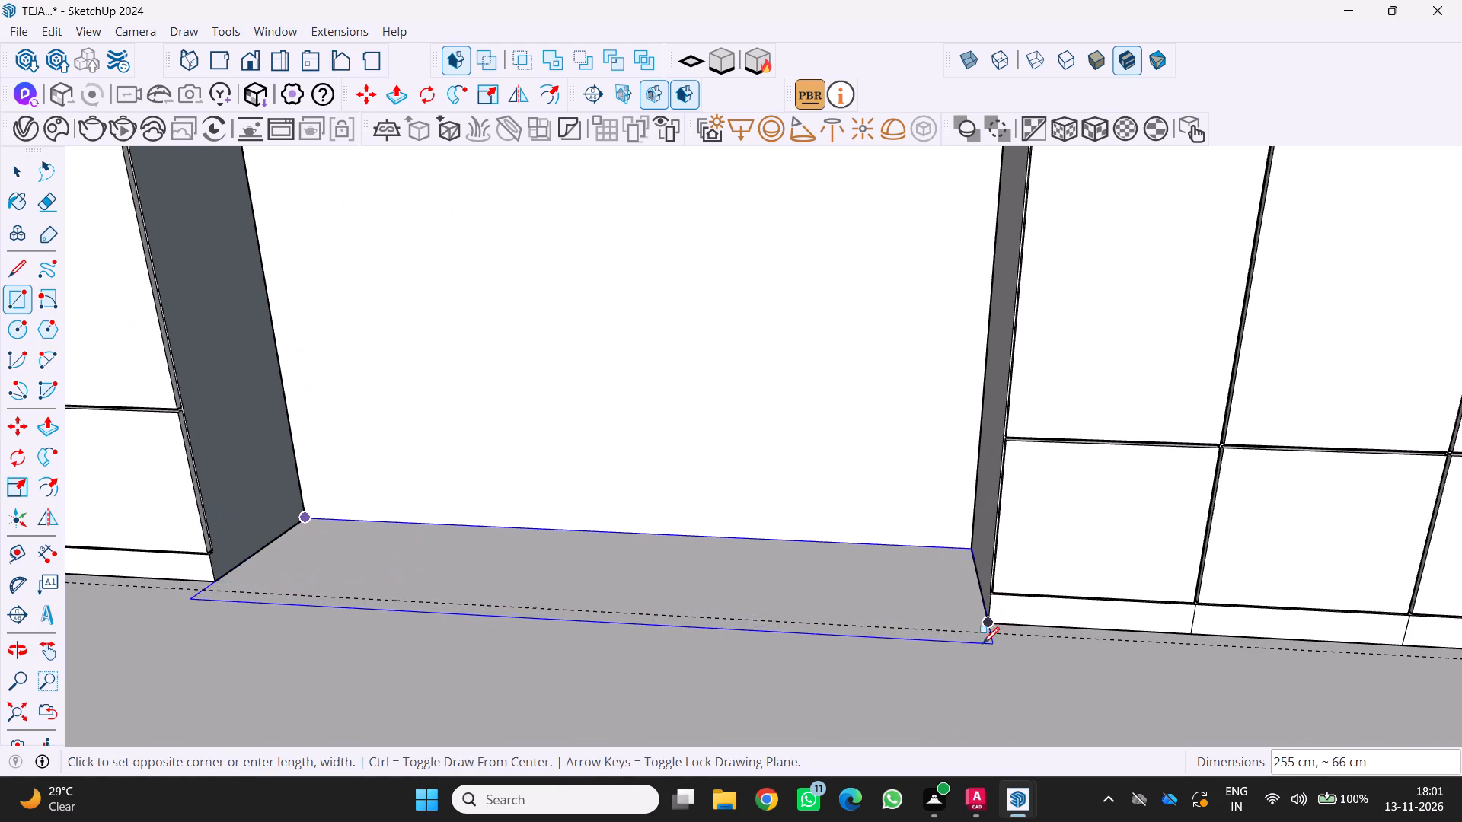
click(988, 635)
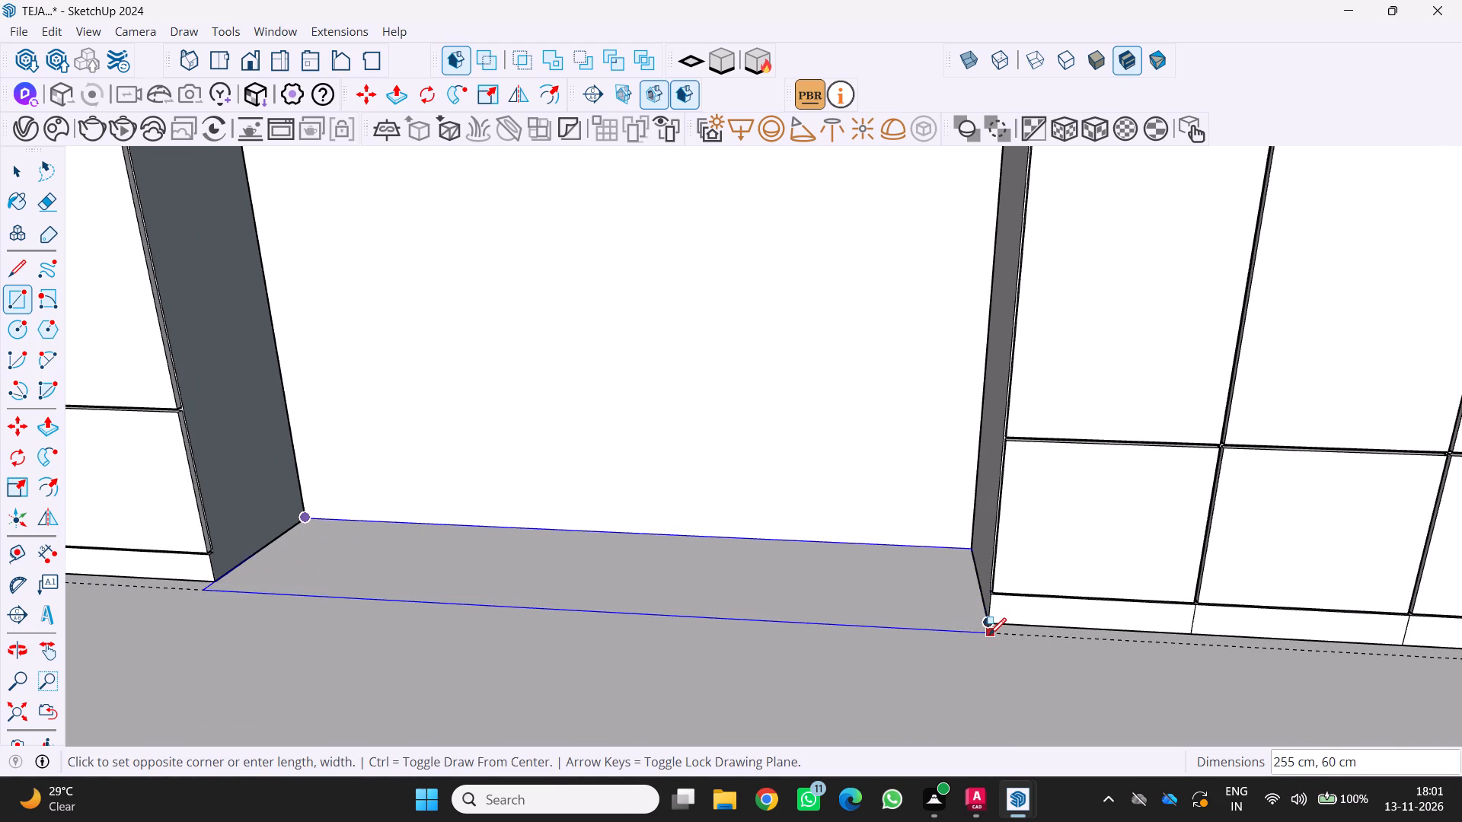
scroll(954, 641, down, 3)
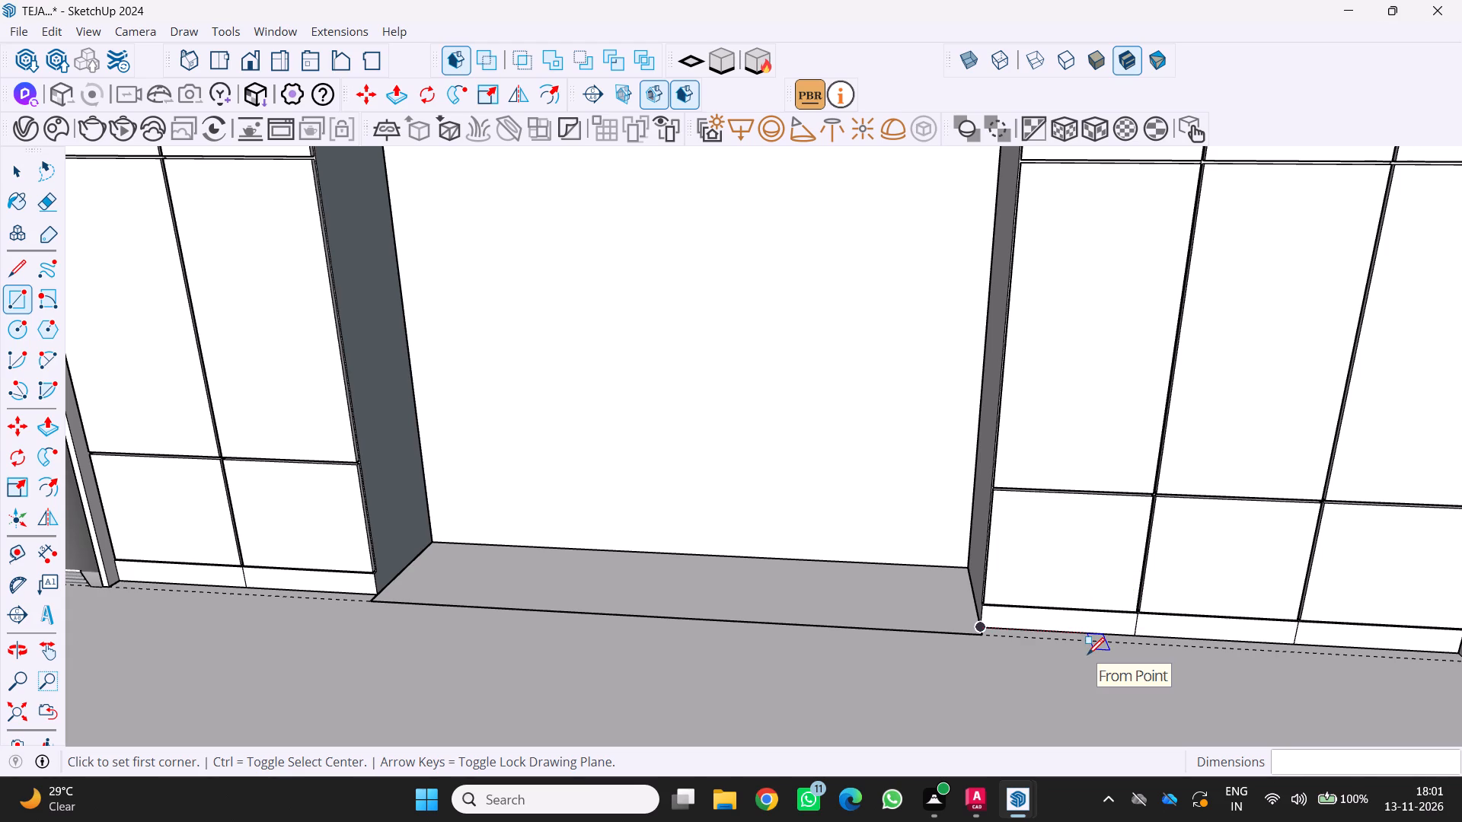
Make the floor rectangle between the two cabinet blocks, with its bounding edges, into a group.
scroll(1087, 655, down, 4)
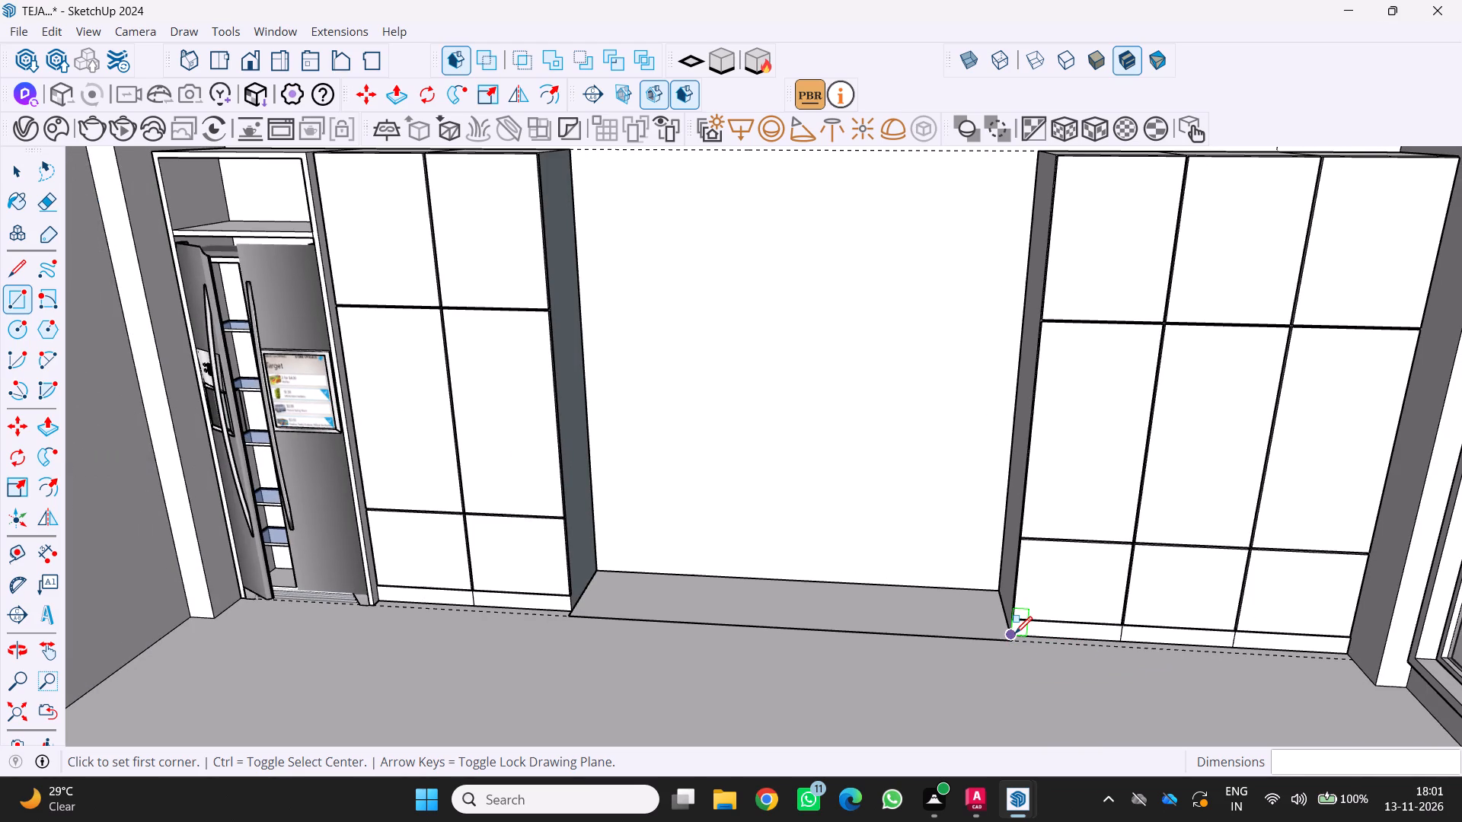
scroll(1032, 611, down, 3)
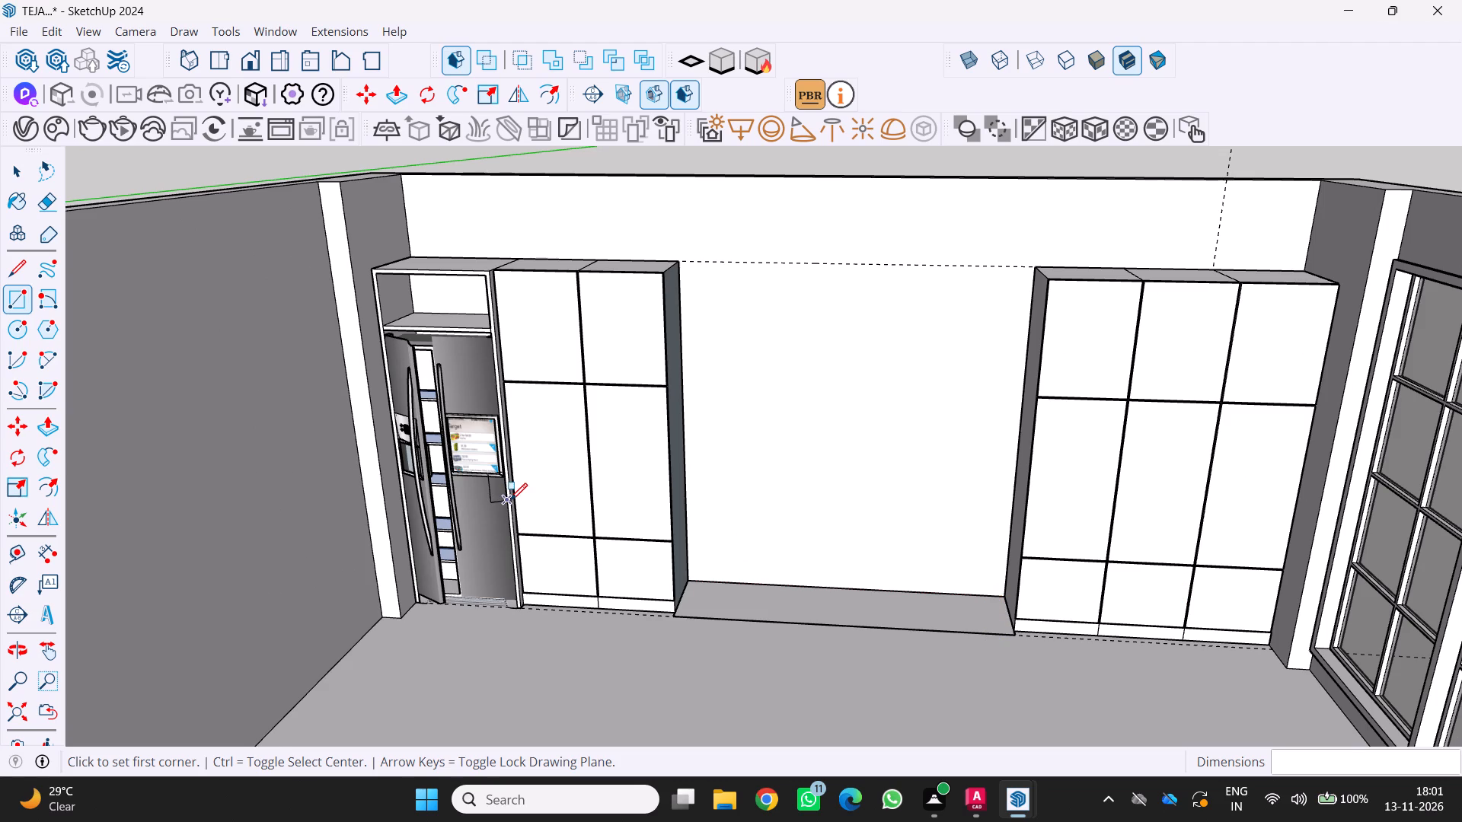
key(n)
key(space)
click(848, 613)
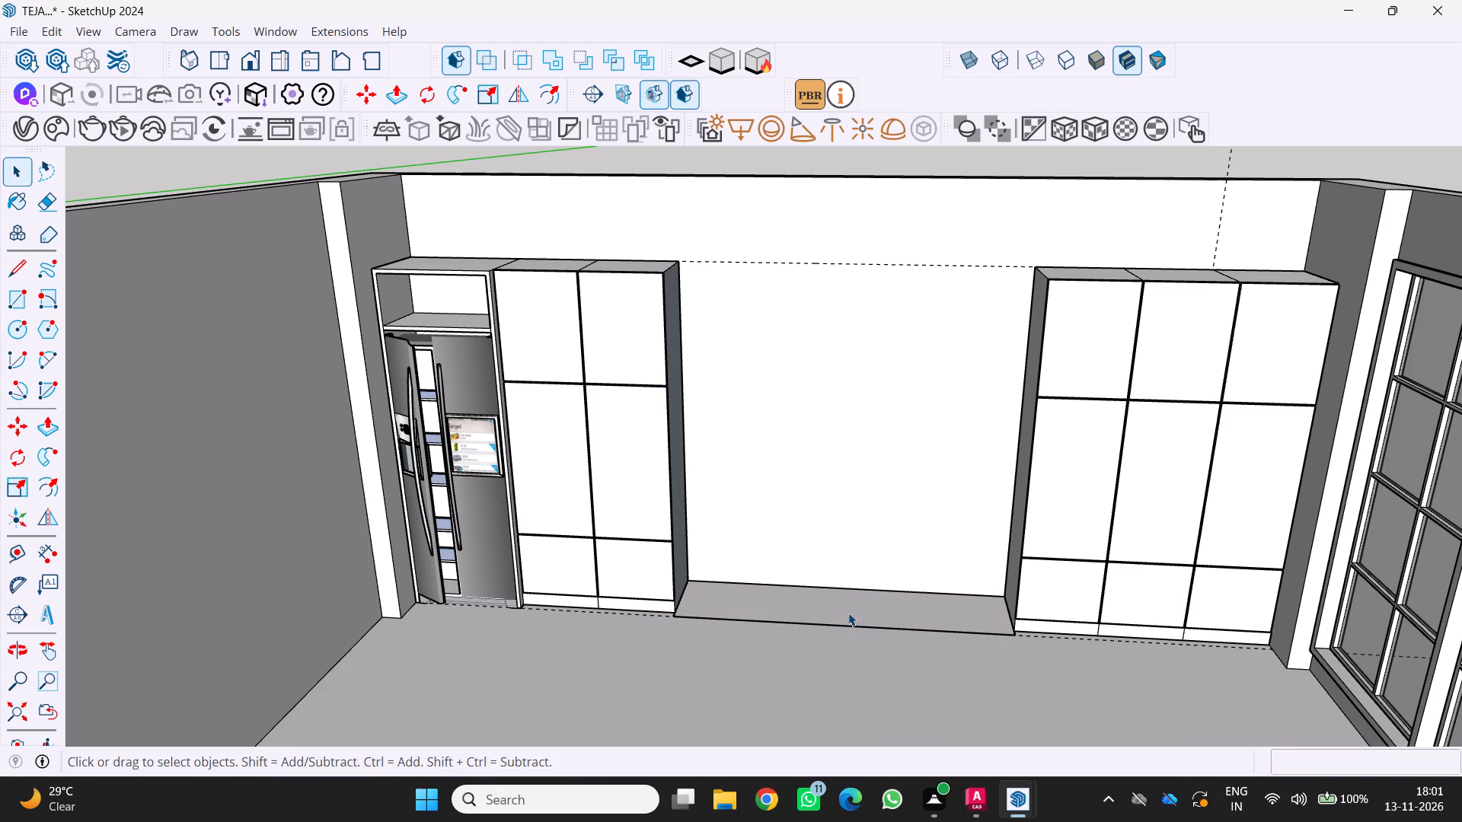
right_click(846, 613)
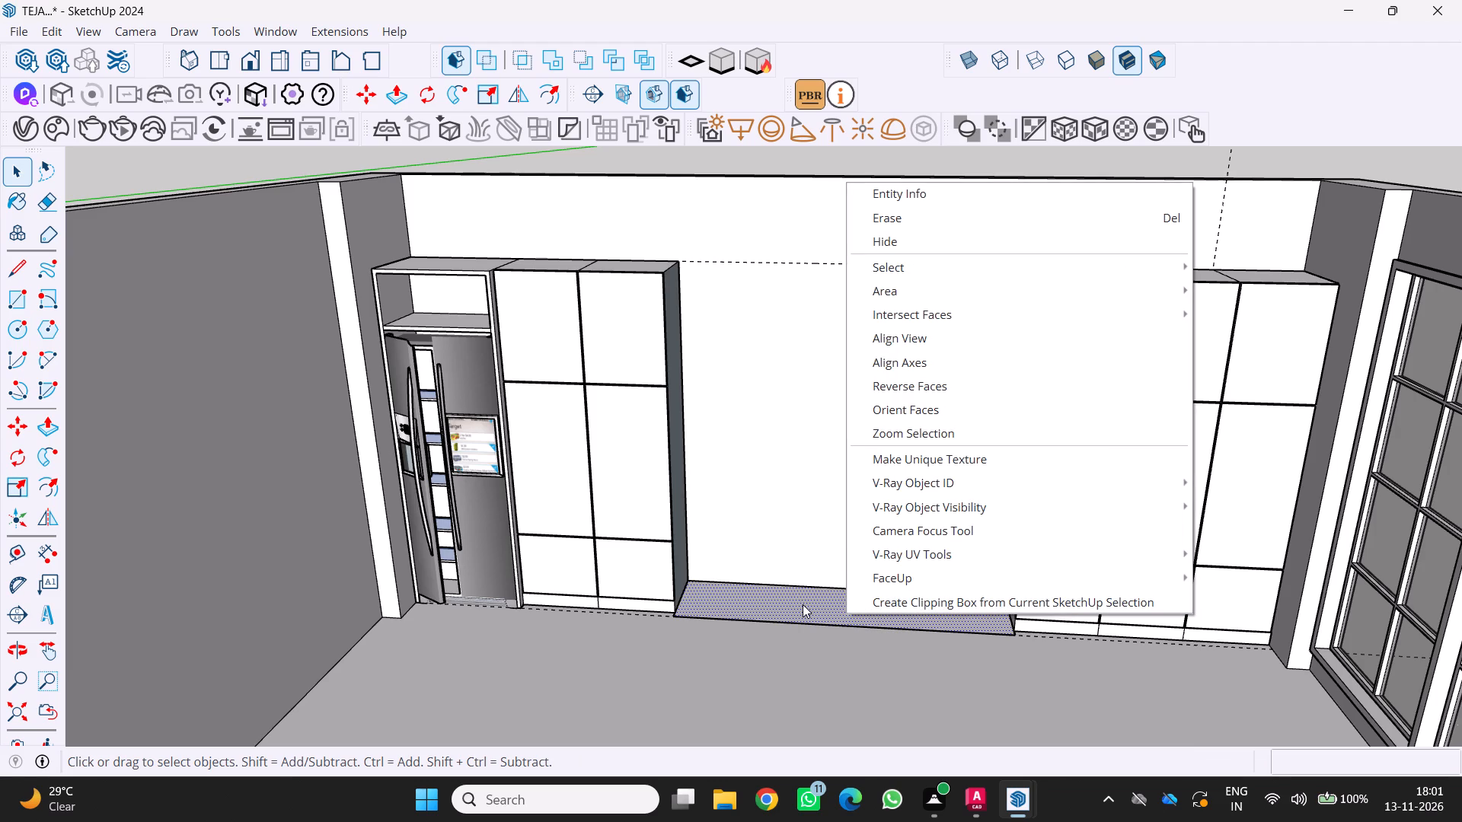
key(space)
triple_click(783, 603)
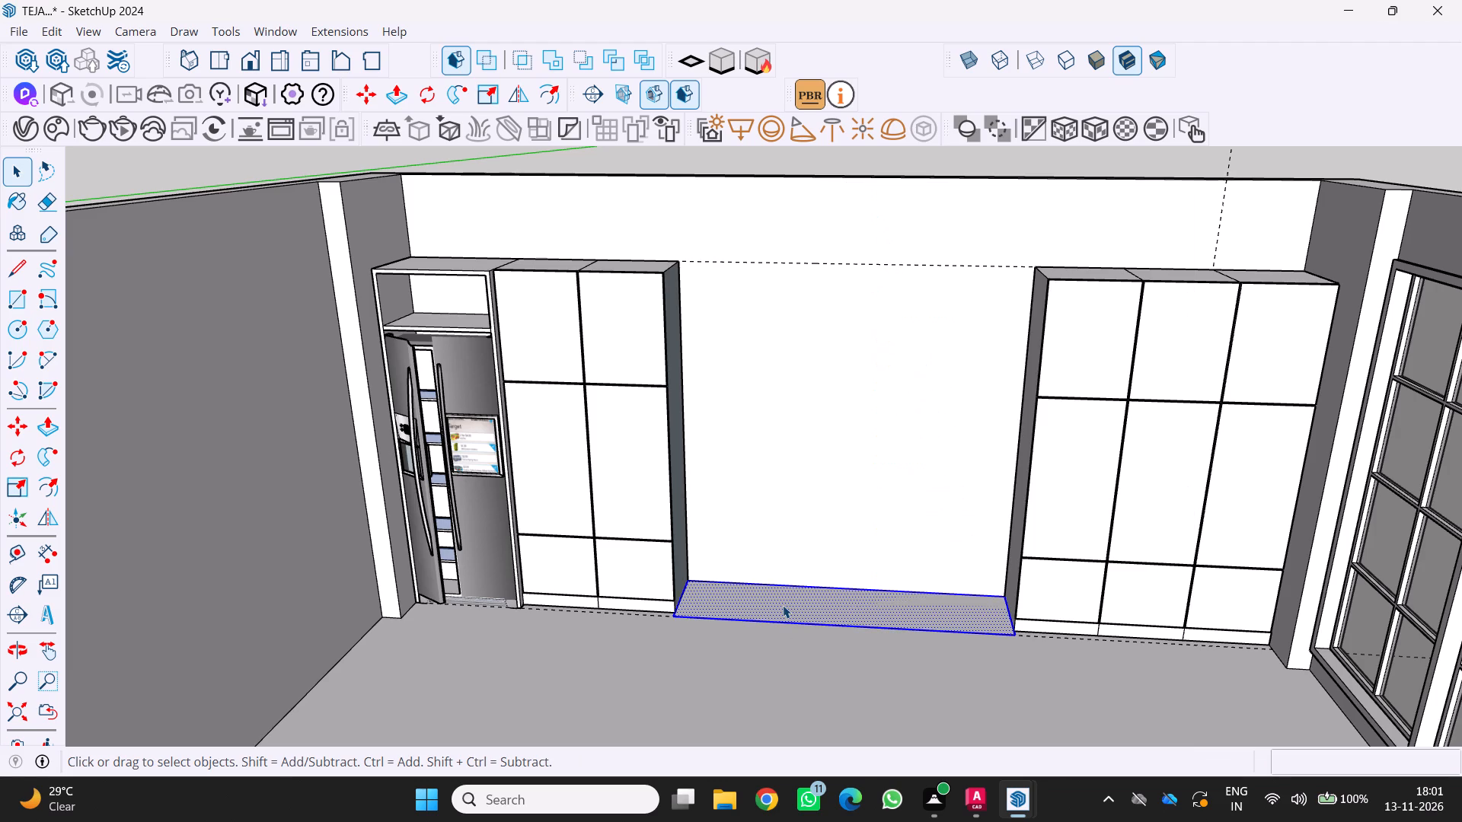
click(783, 605)
right_click(782, 610)
click(854, 341)
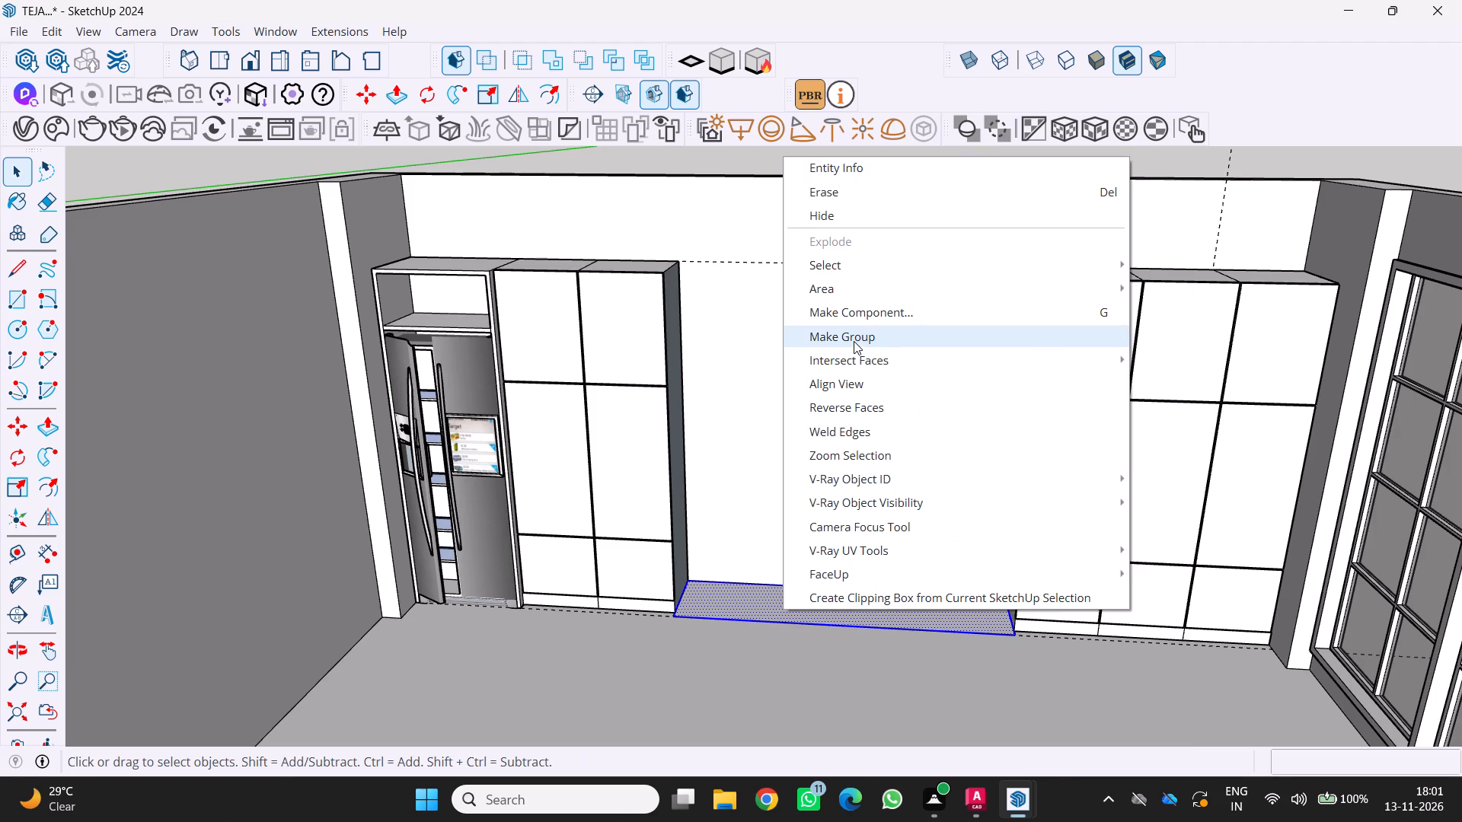
Open the new group and Push/Pull its floor rectangle up 80 cm into a base unit.
middle_drag(788, 614, 806, 674)
middle_click(805, 675)
click(795, 590)
click(795, 590)
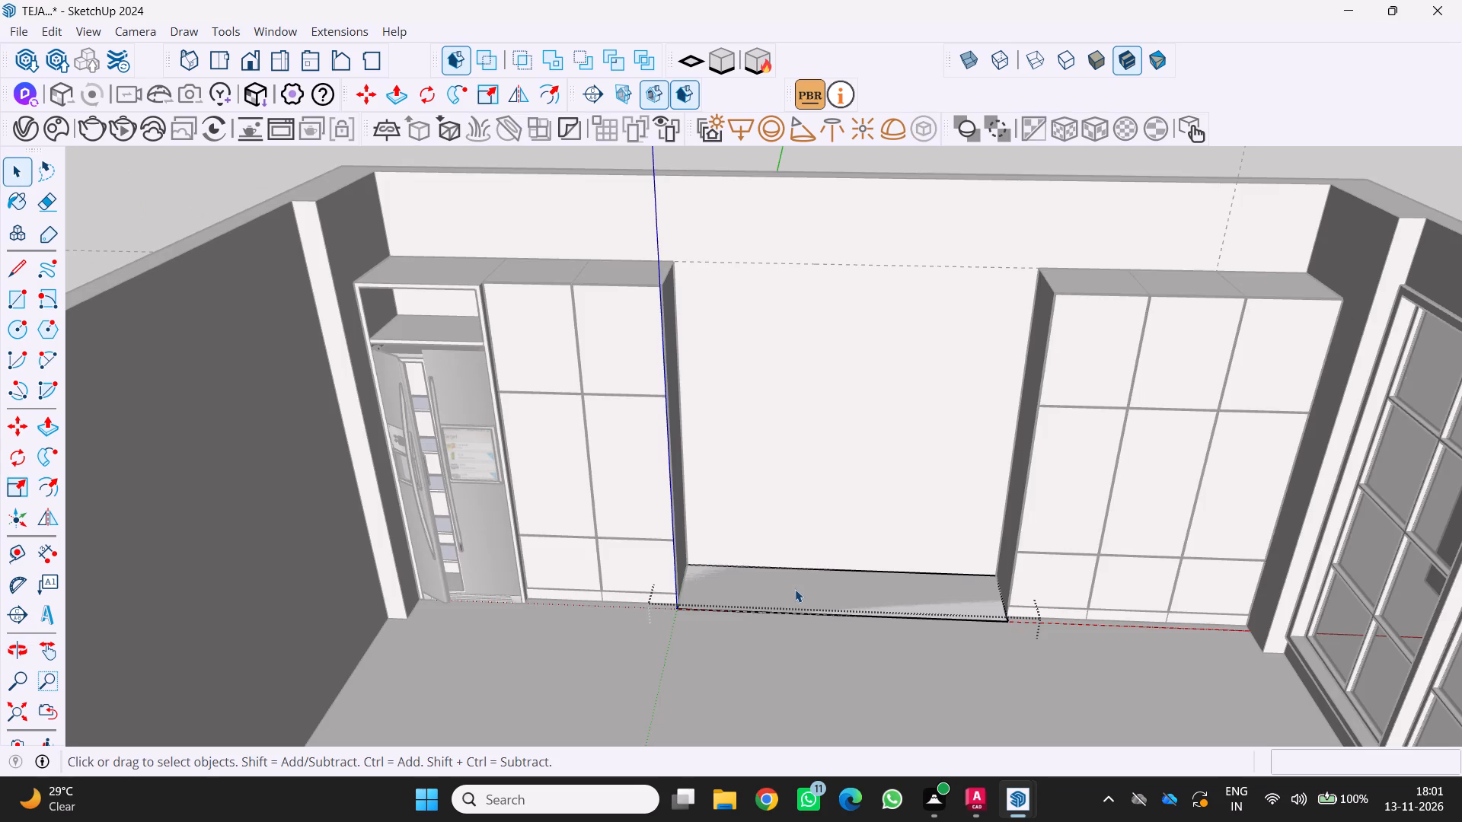
key(p)
click(797, 575)
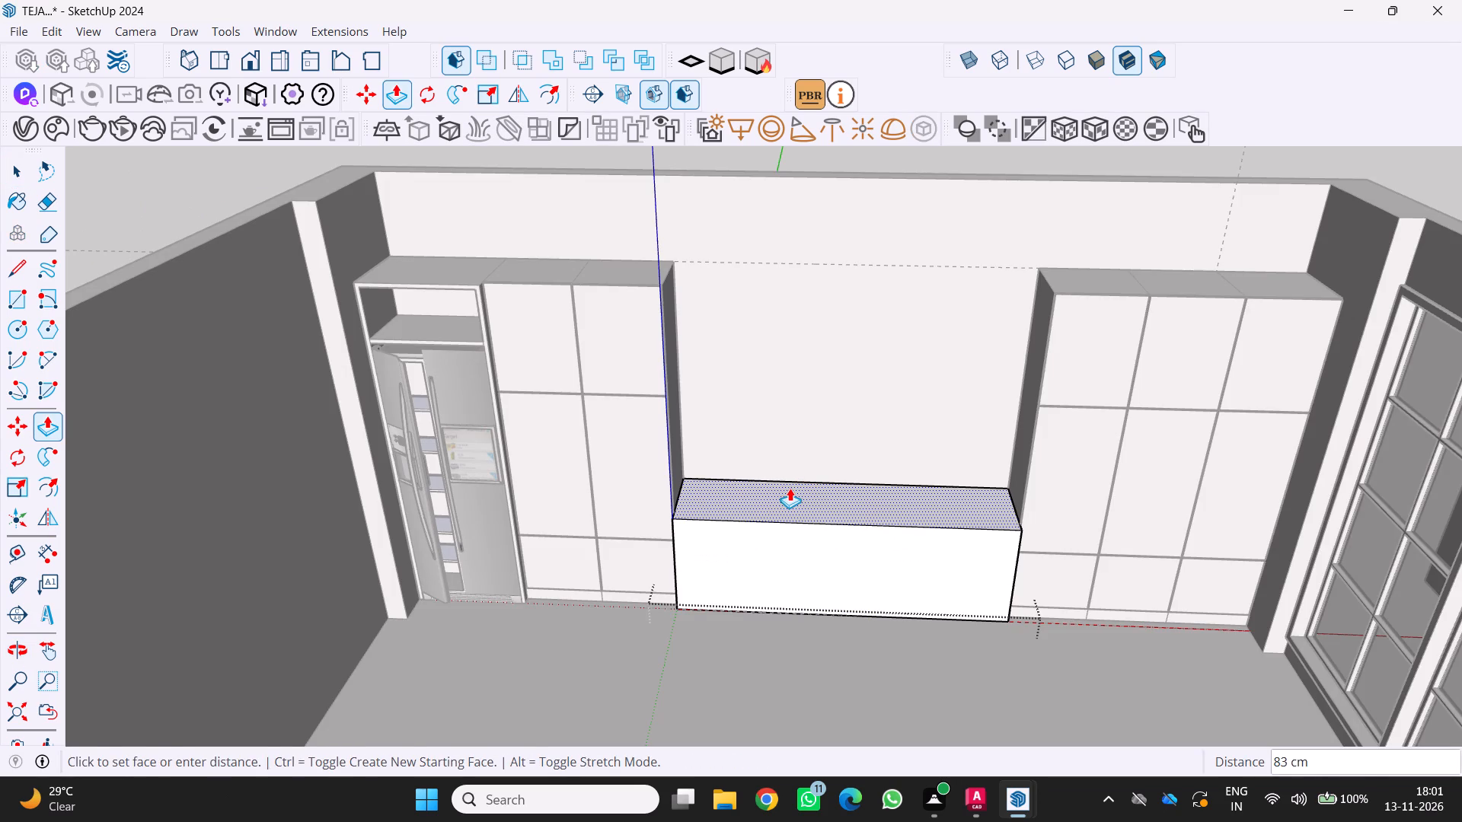
key(F6)
key(F6)
key(F5)
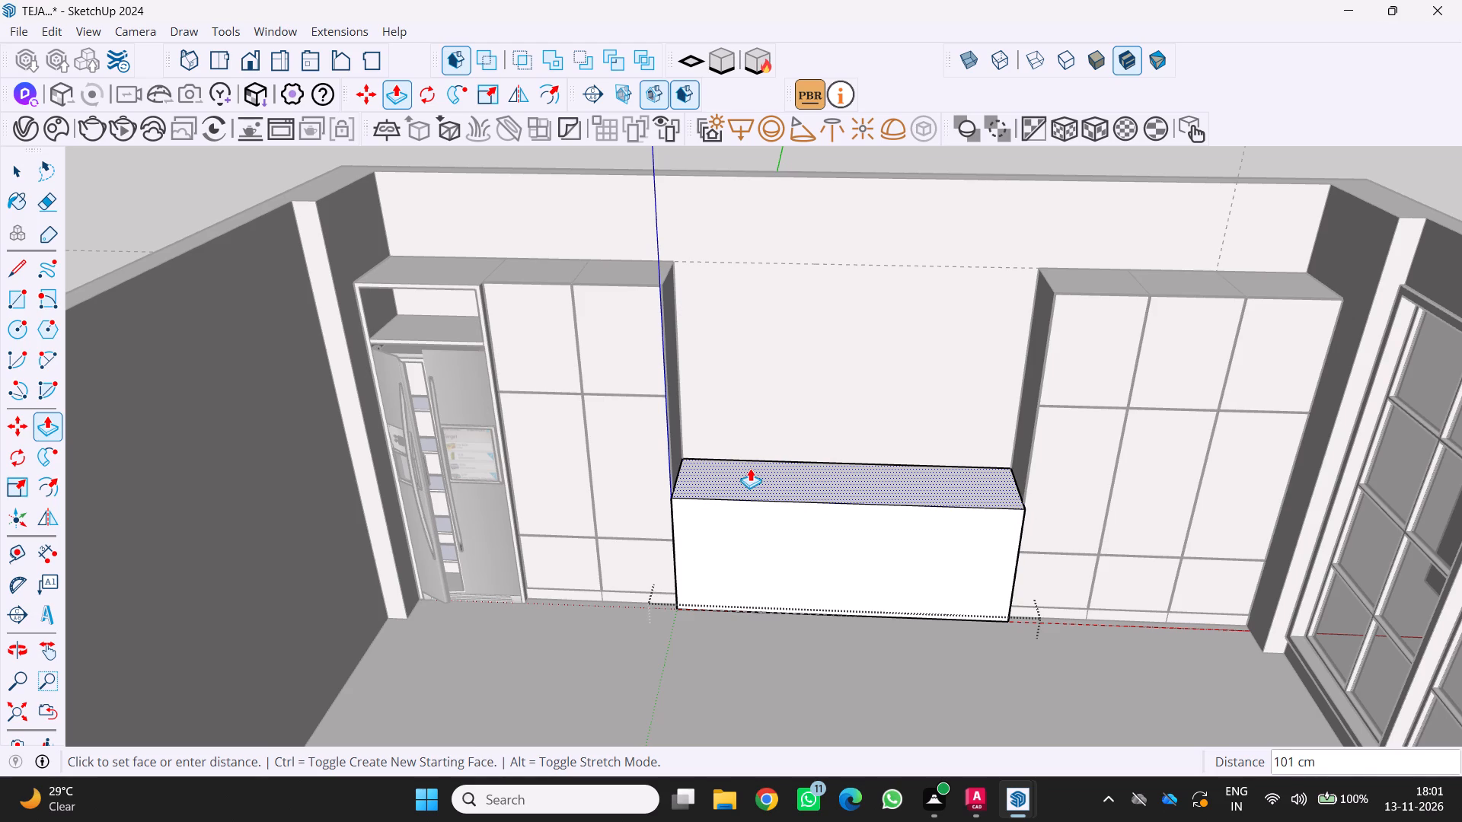
text(80)
key(Return)
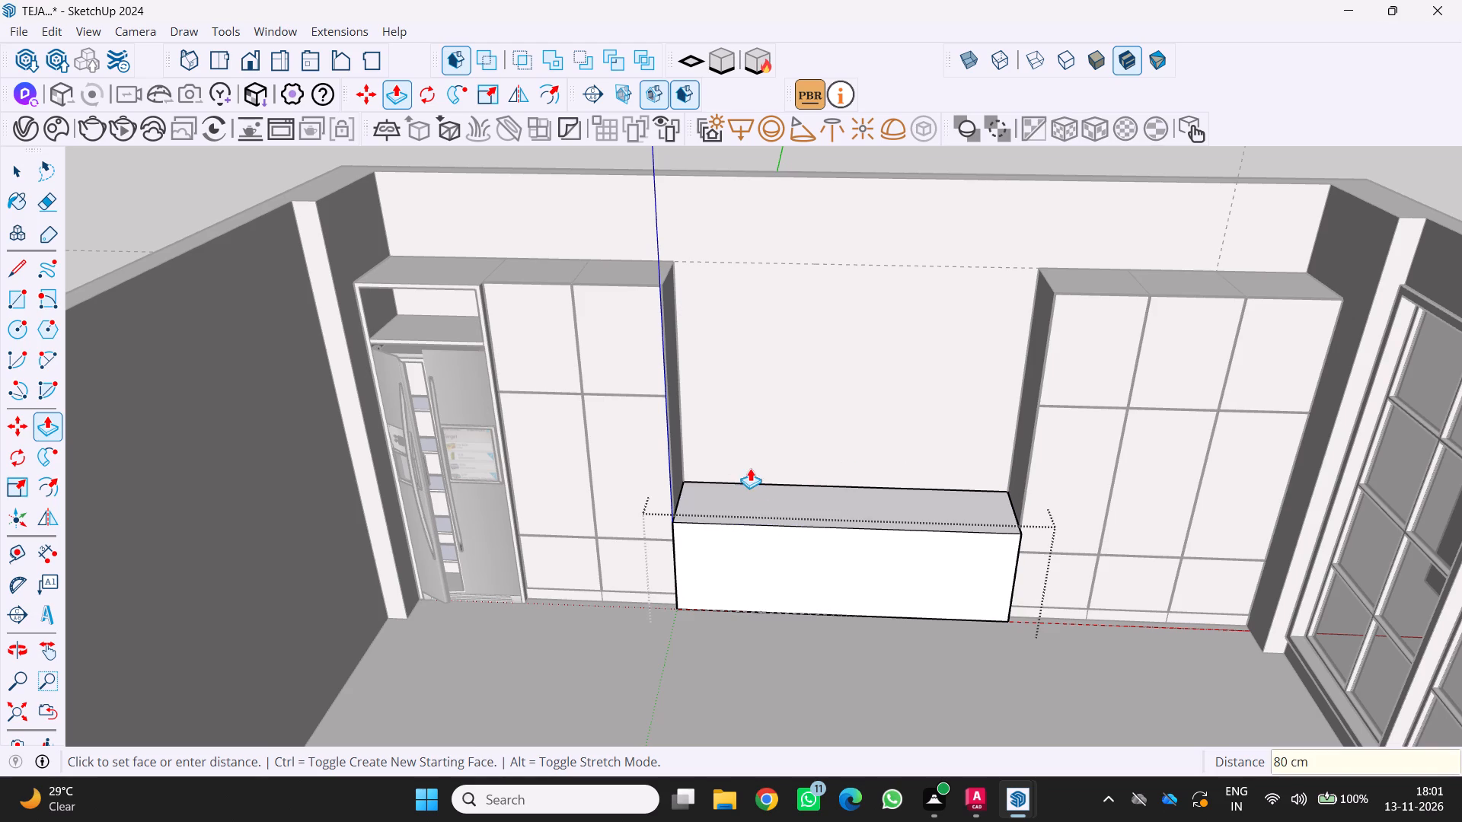
Examine the base unit between the cabinet blocks and the surrounding room from several angles.
middle_drag(940, 460, 967, 261)
scroll(1055, 628, up, 3)
middle_drag(1050, 579, 735, 641)
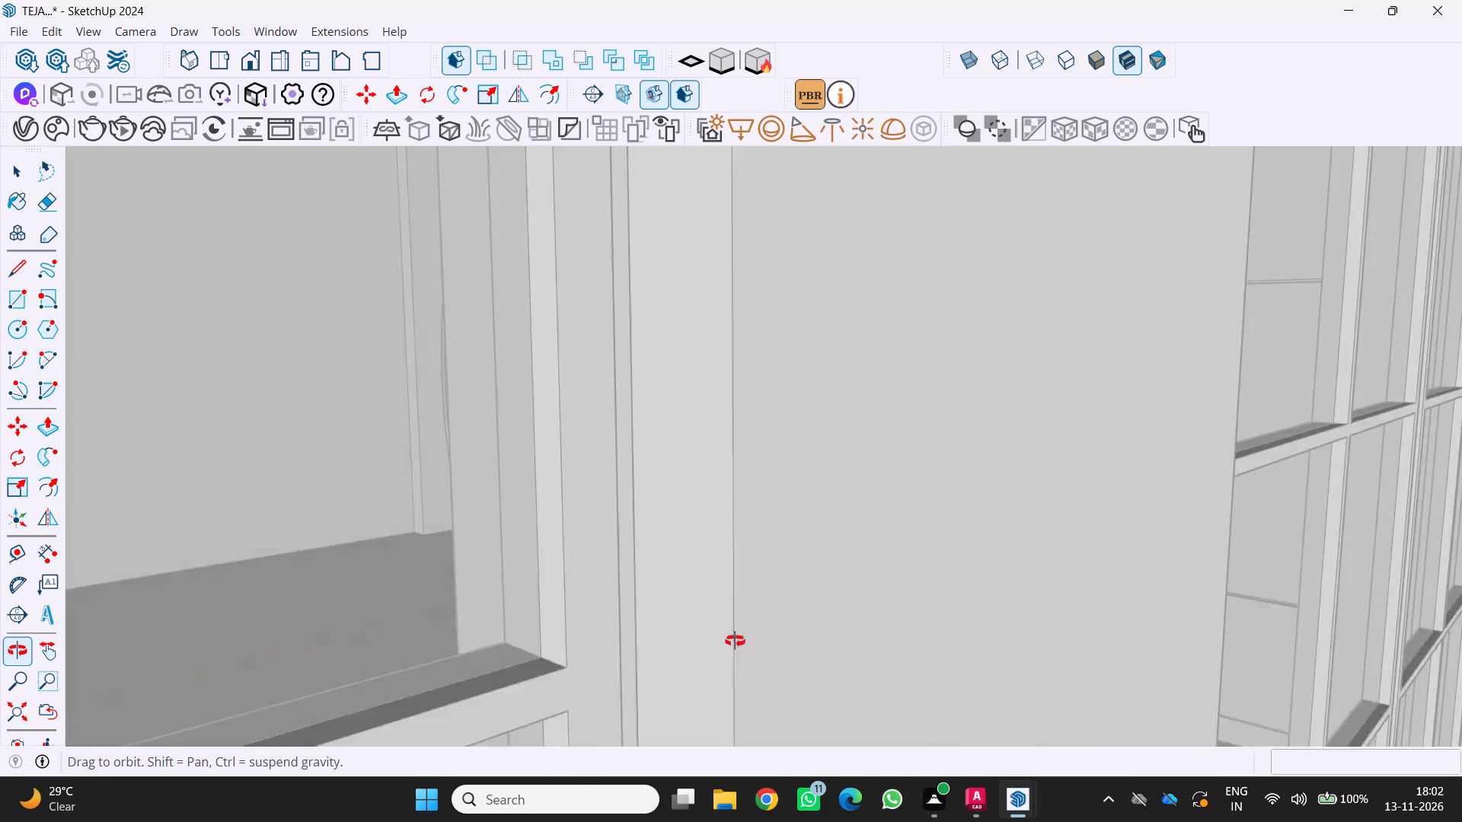
middle_drag(735, 641, 905, 599)
scroll(849, 591, down, 3)
middle_drag(838, 589, 761, 679)
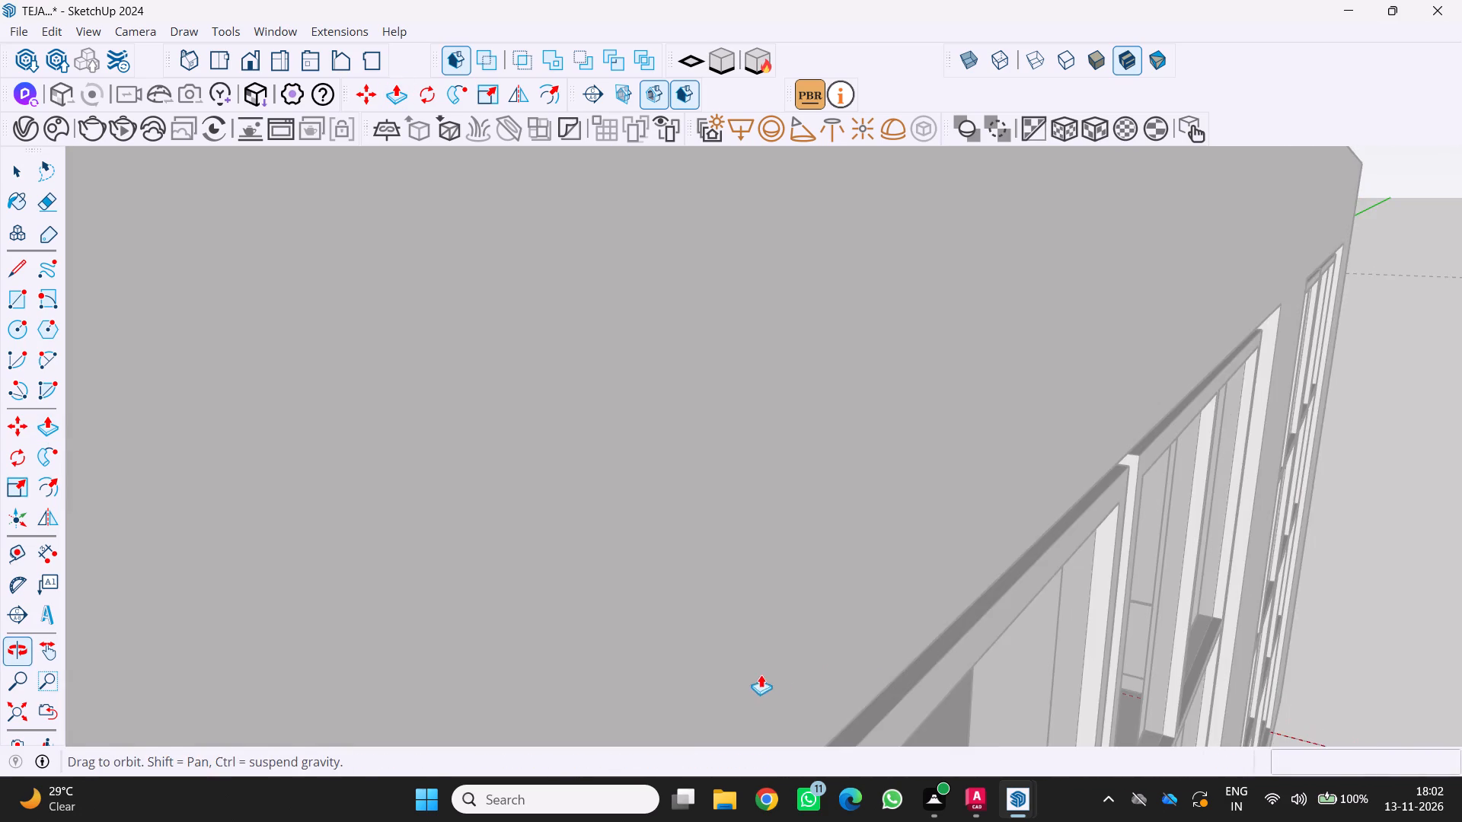
middle_drag(888, 627, 1065, 568)
scroll(1030, 566, down, 20)
scroll(1030, 566, down, 1)
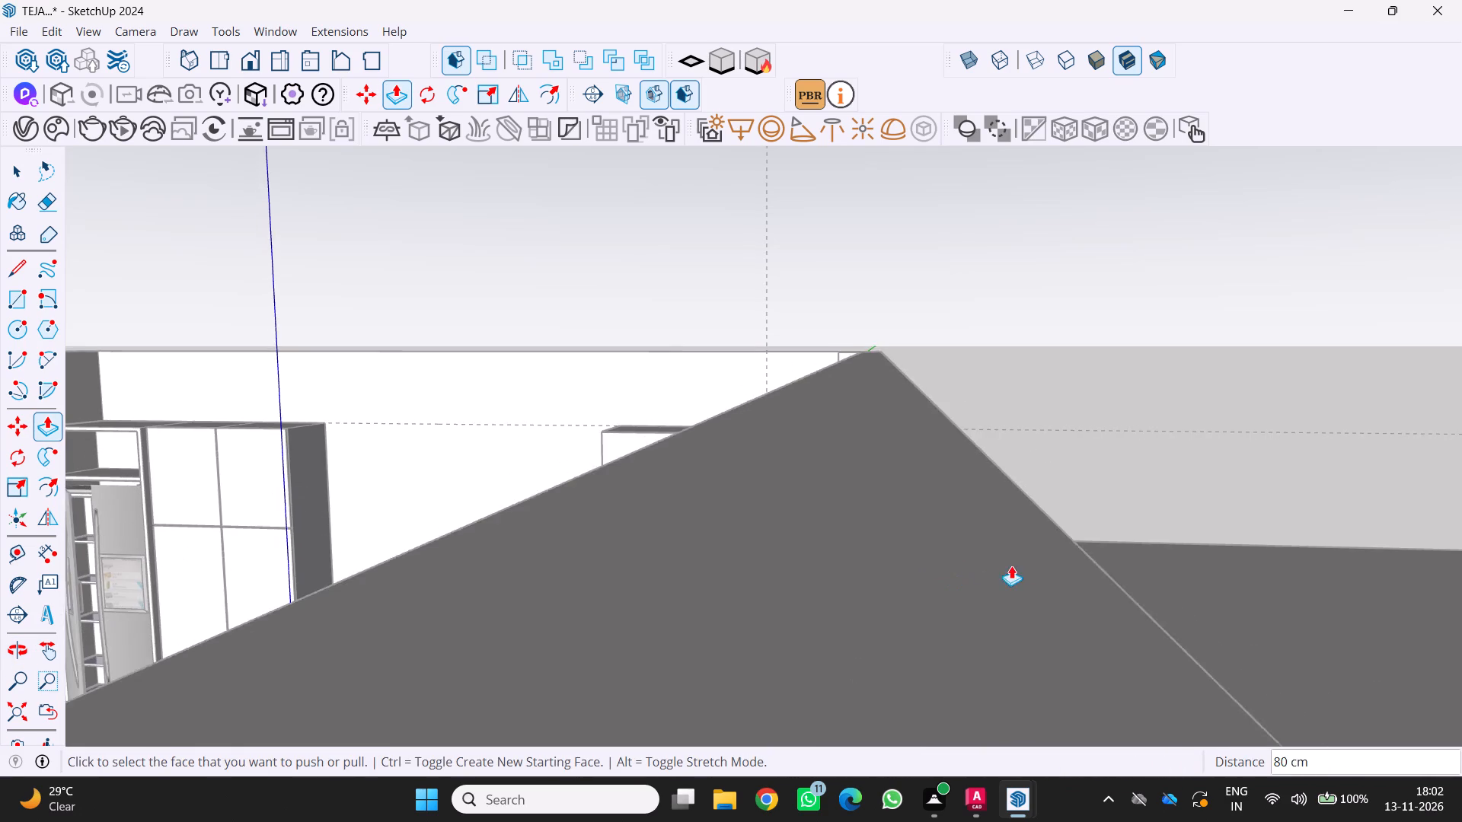
scroll(1011, 566, down, 10)
middle_drag(1008, 552, 1238, 524)
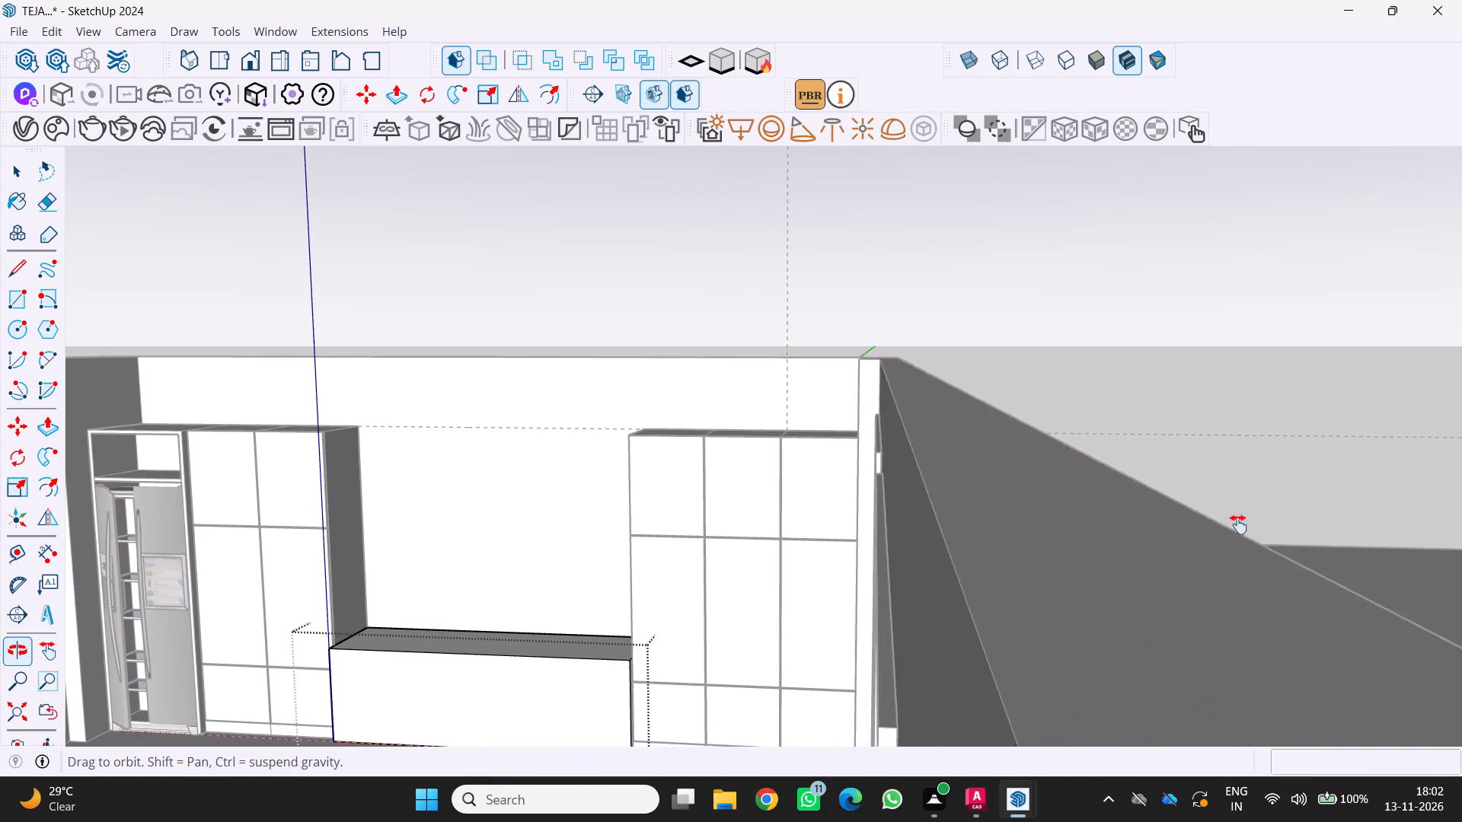
middle_drag(1238, 524, 1384, 505)
middle_drag(589, 600, 870, 527)
scroll(962, 627, up, 5)
middle_drag(972, 621, 724, 639)
middle_click(724, 639)
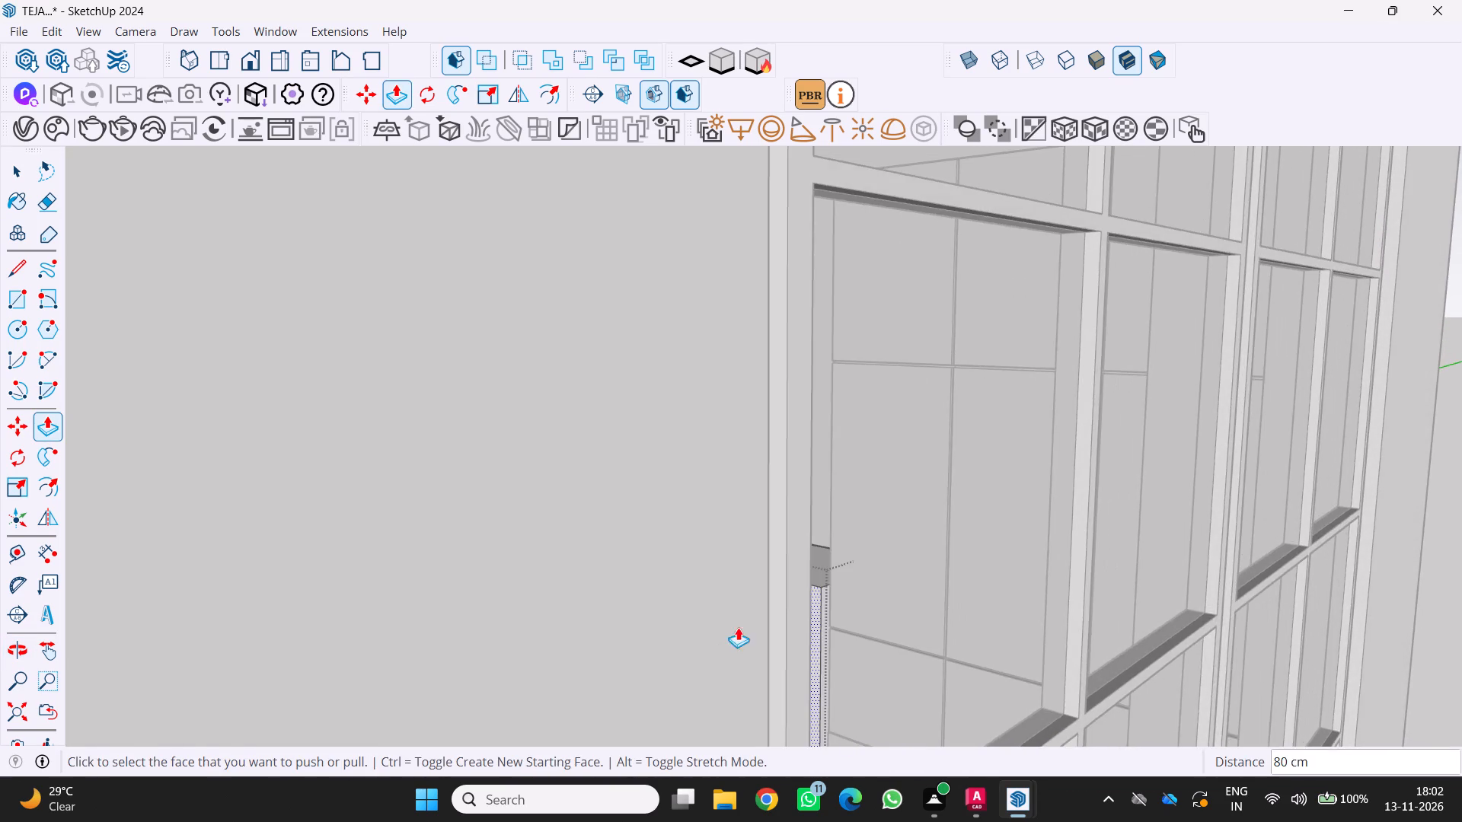
scroll(750, 619, down, 5)
scroll(598, 600, up, 7)
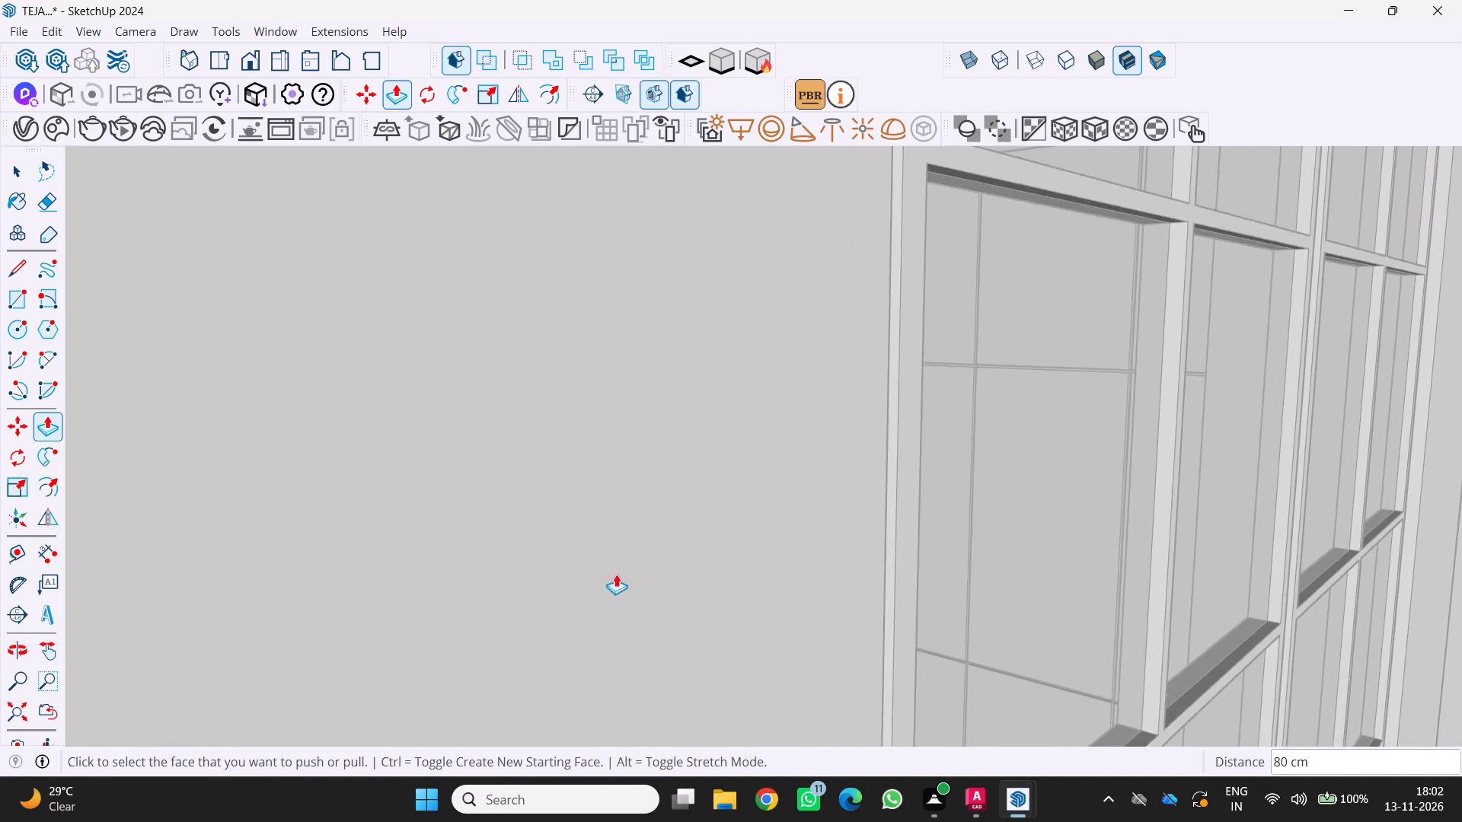
scroll(625, 575, down, 4)
middle_drag(632, 578, 1461, 526)
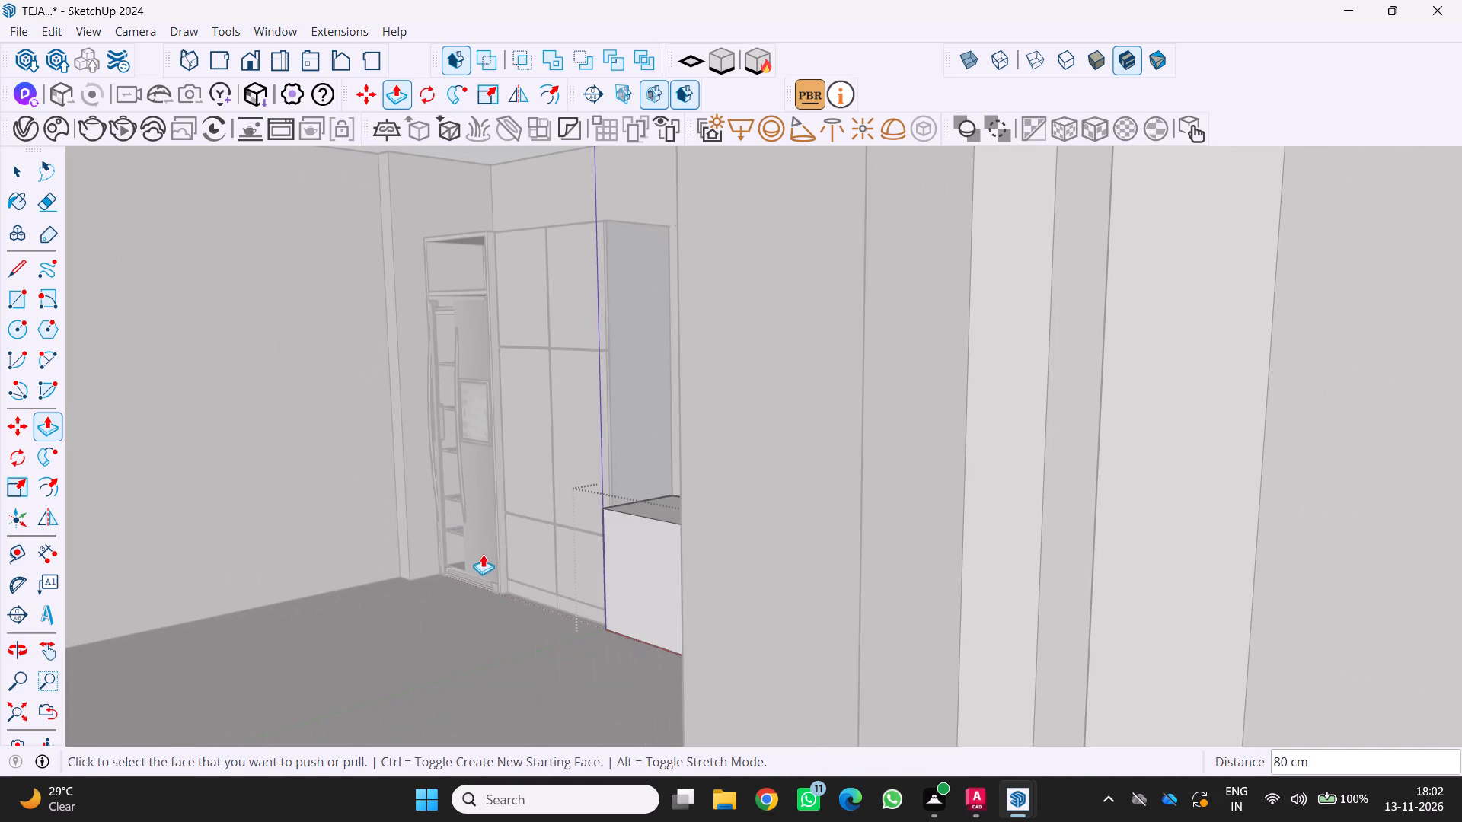
scroll(478, 554, down, 5)
middle_drag(477, 552, 724, 538)
scroll(724, 538, down, 5)
scroll(651, 537, down, 7)
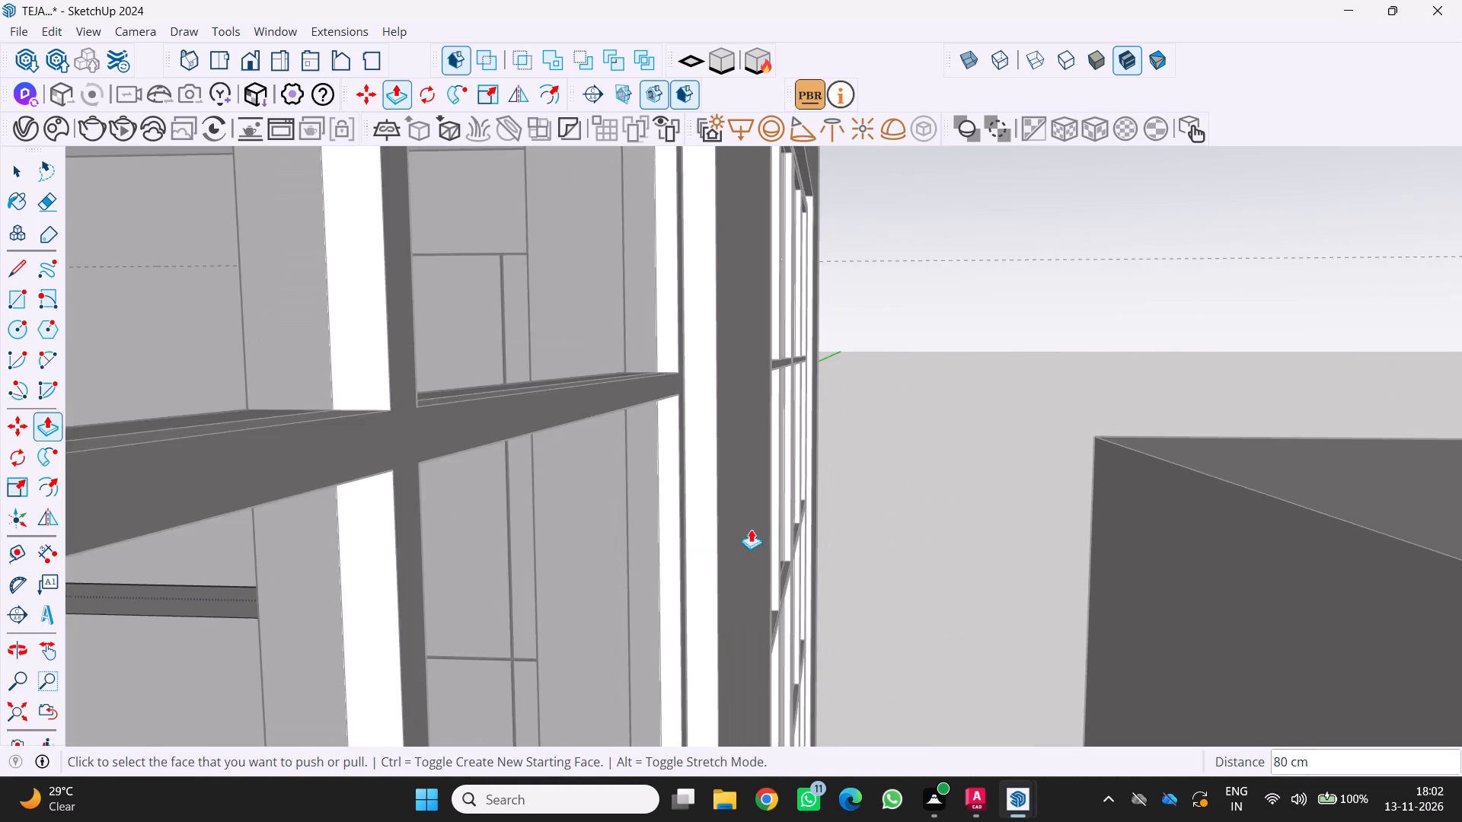
scroll(751, 529, down, 20)
scroll(751, 529, down, 4)
scroll(1297, 532, down, 4)
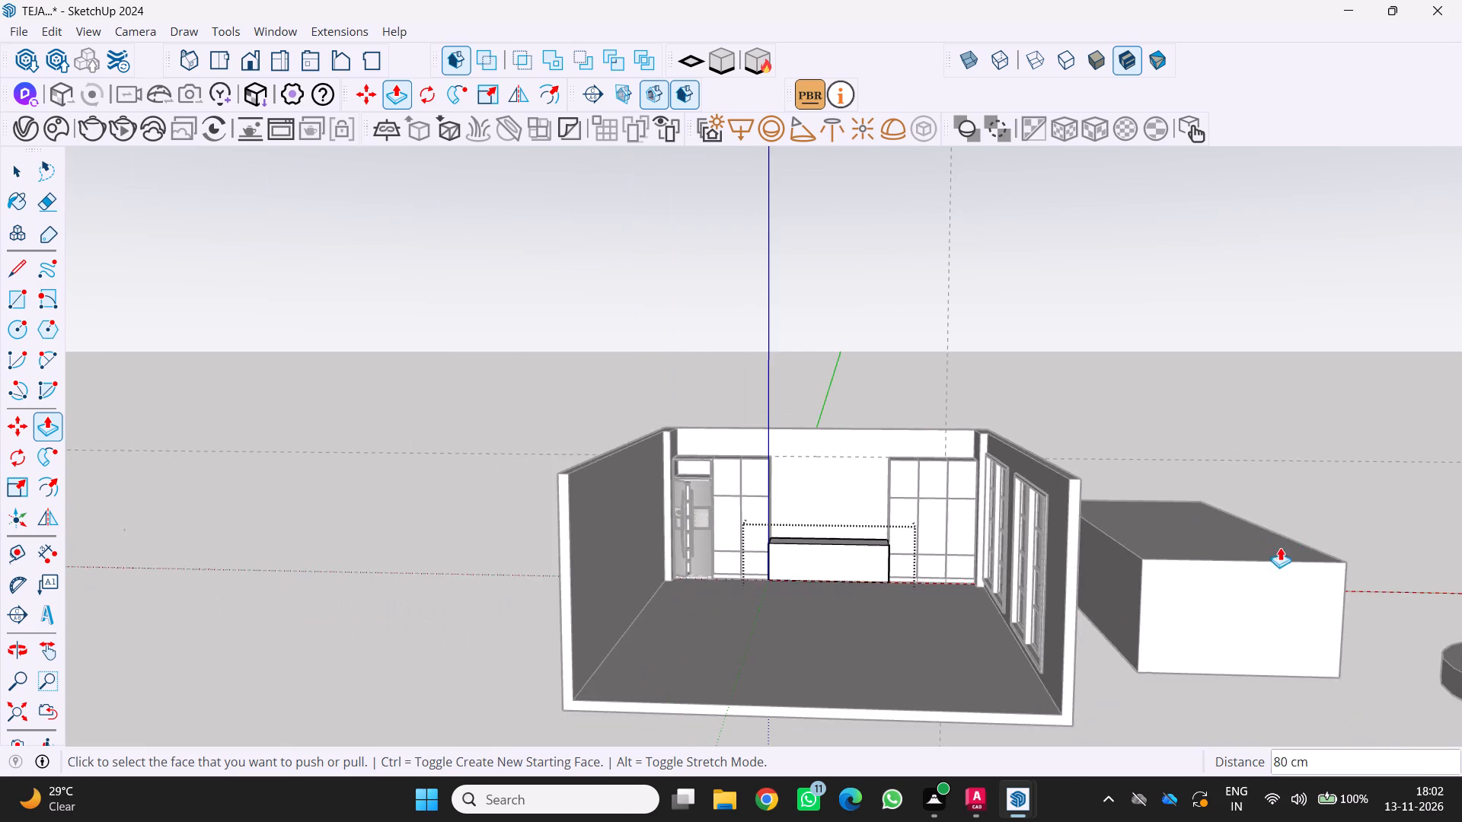
scroll(496, 627, up, 13)
middle_drag(944, 463, 825, 544)
scroll(858, 527, up, 7)
middle_drag(746, 557, 982, 494)
scroll(876, 526, up, 1)
scroll(714, 601, up, 3)
middle_drag(847, 562, 873, 546)
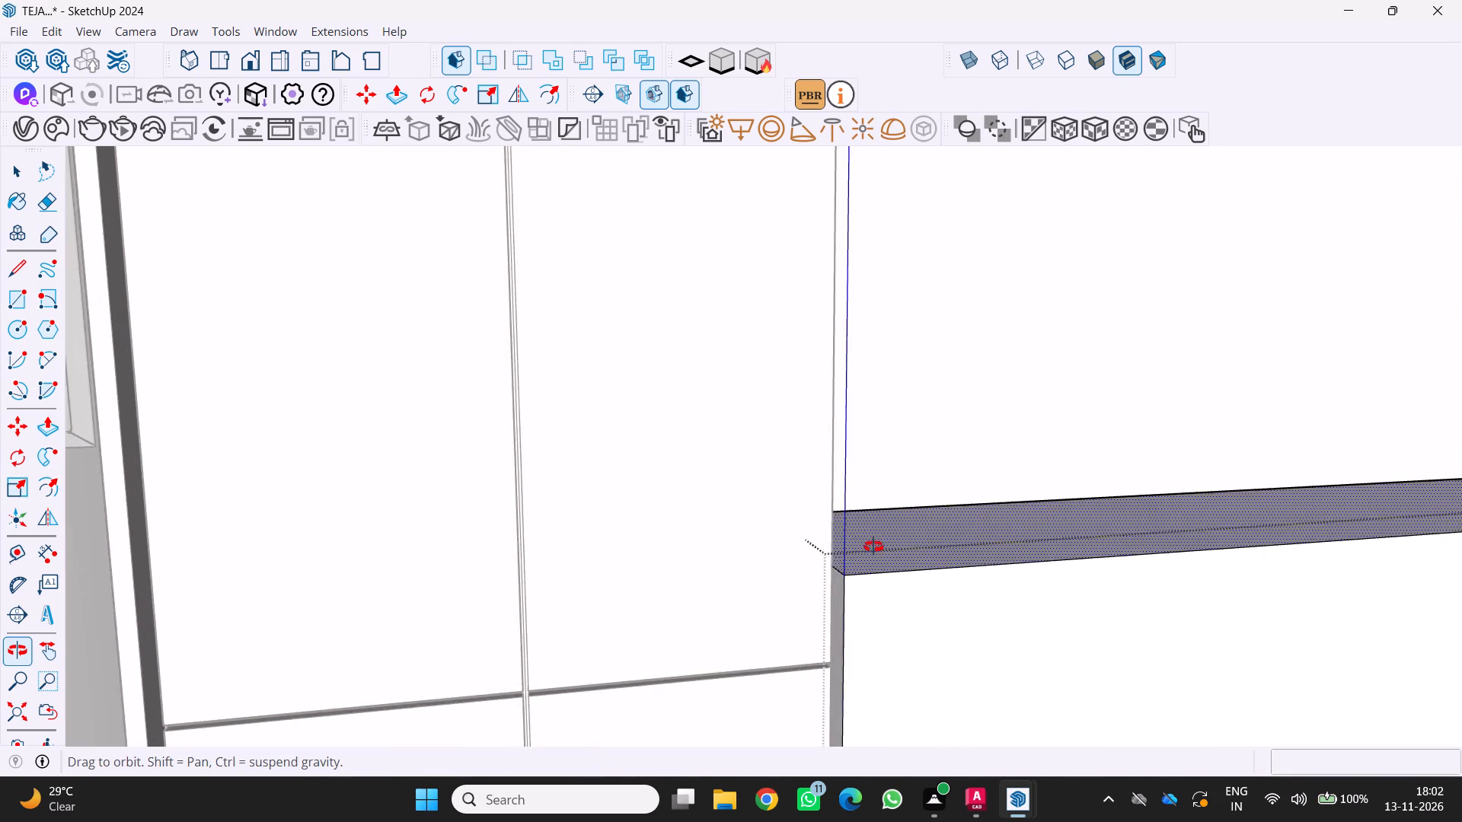
middle_drag(873, 546, 819, 520)
middle_drag(813, 524, 695, 587)
scroll(669, 580, down, 10)
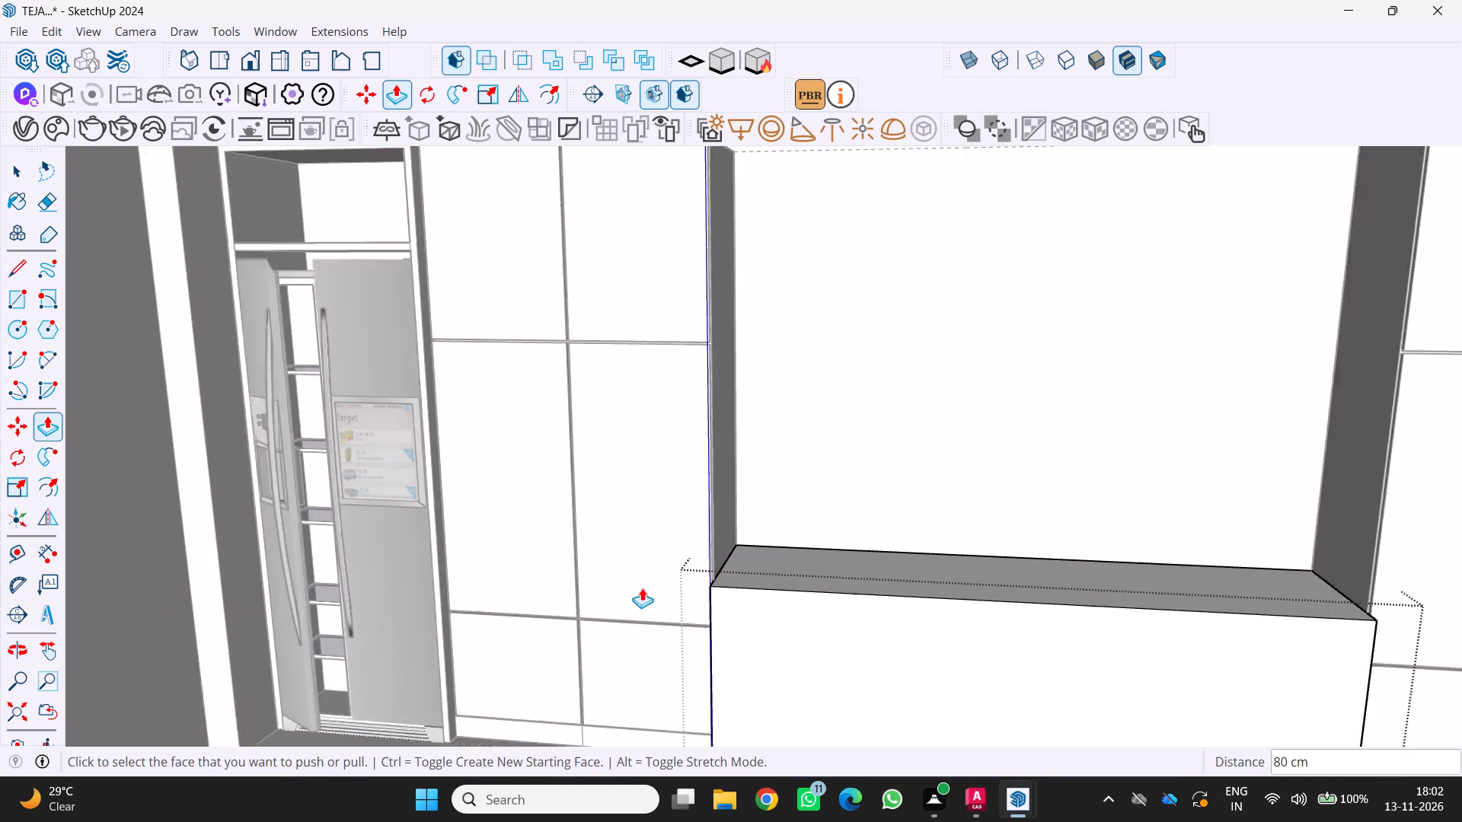
scroll(642, 588, down, 2)
middle_drag(766, 584, 652, 601)
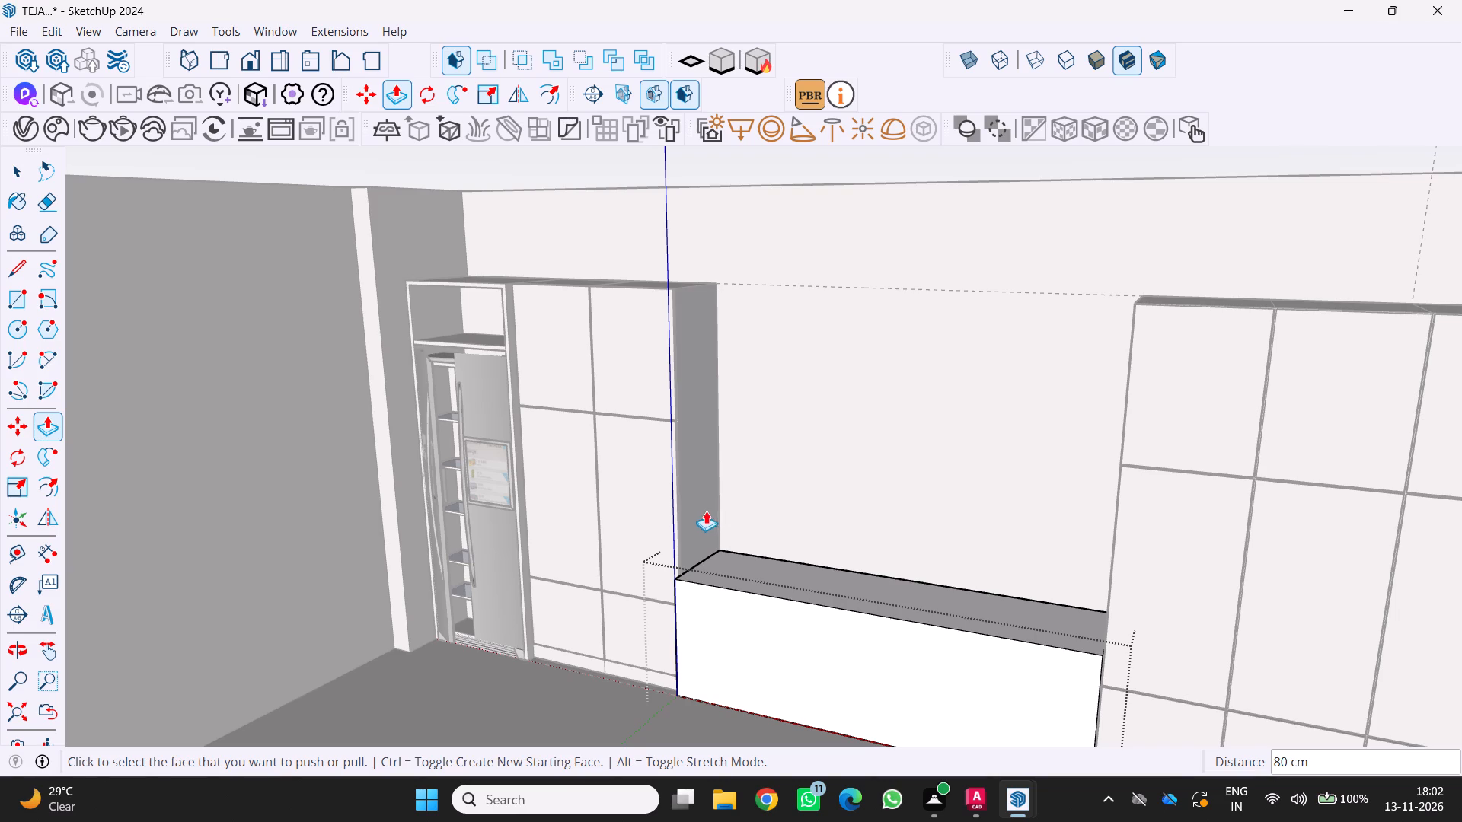
scroll(757, 524, up, 1)
scroll(718, 527, down, 5)
Copy the base unit's front top edge 3 cm down on the front face.
key(space)
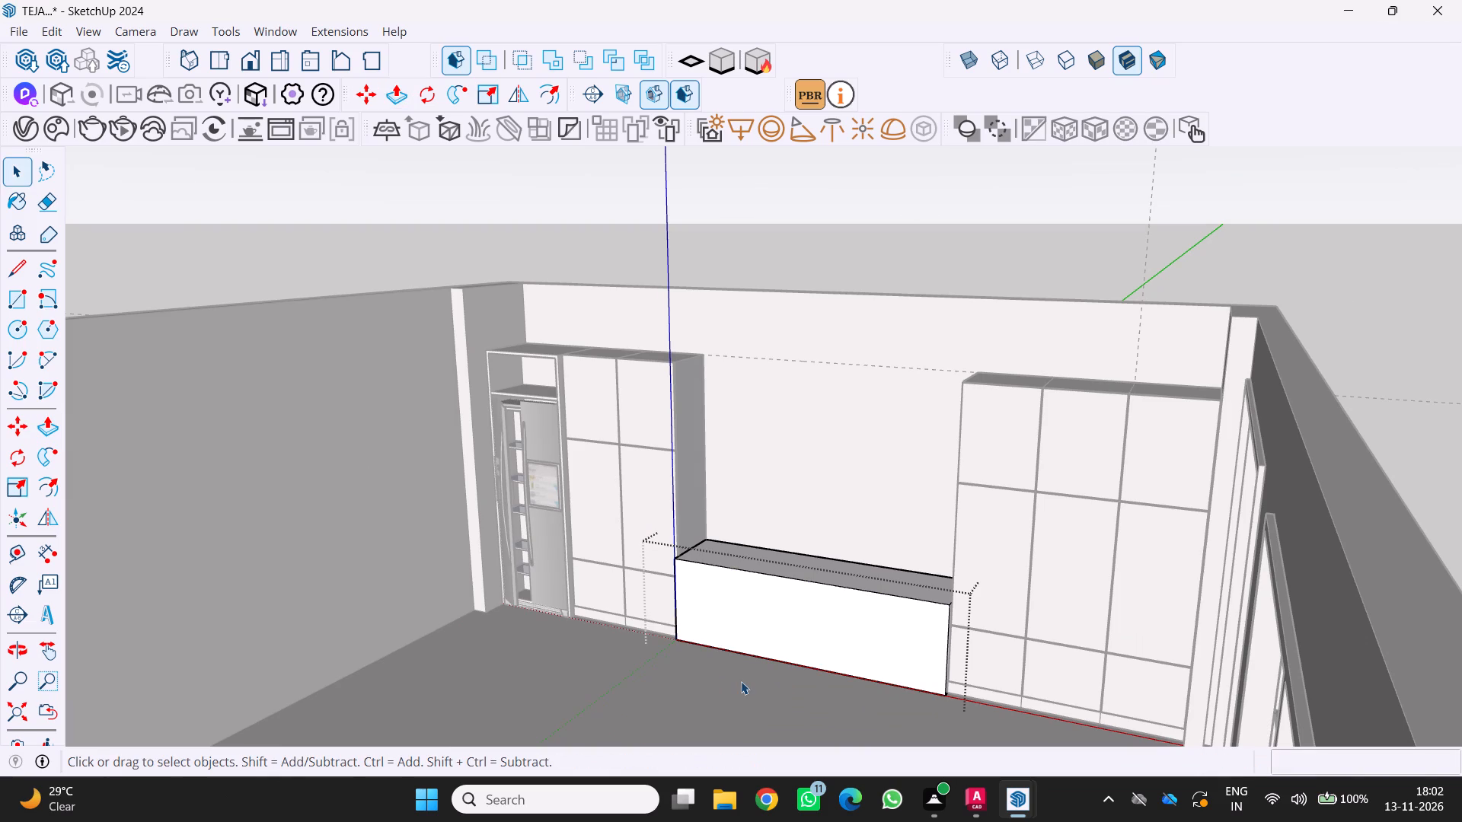
scroll(841, 605, up, 6)
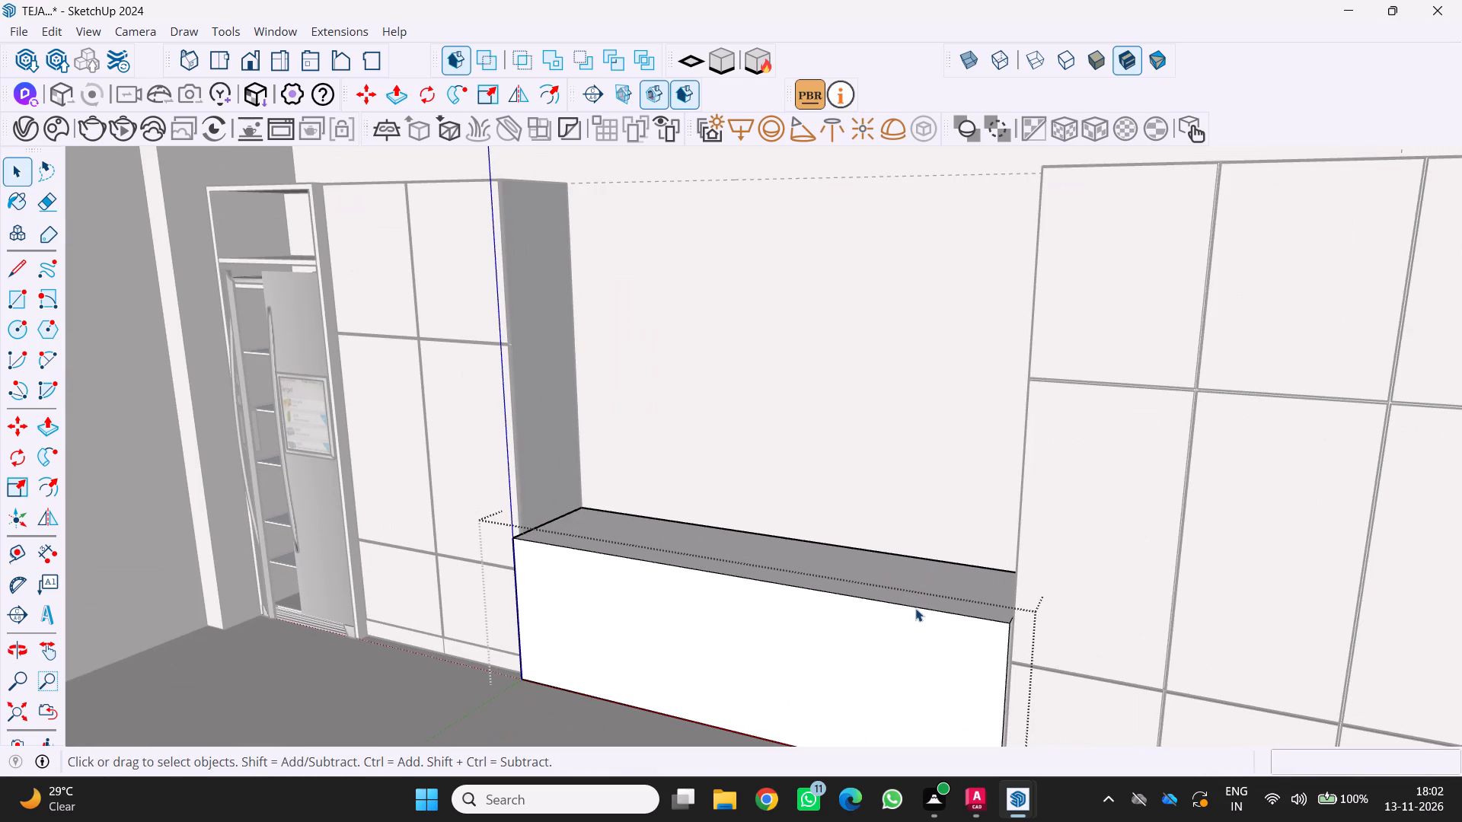
click(919, 608)
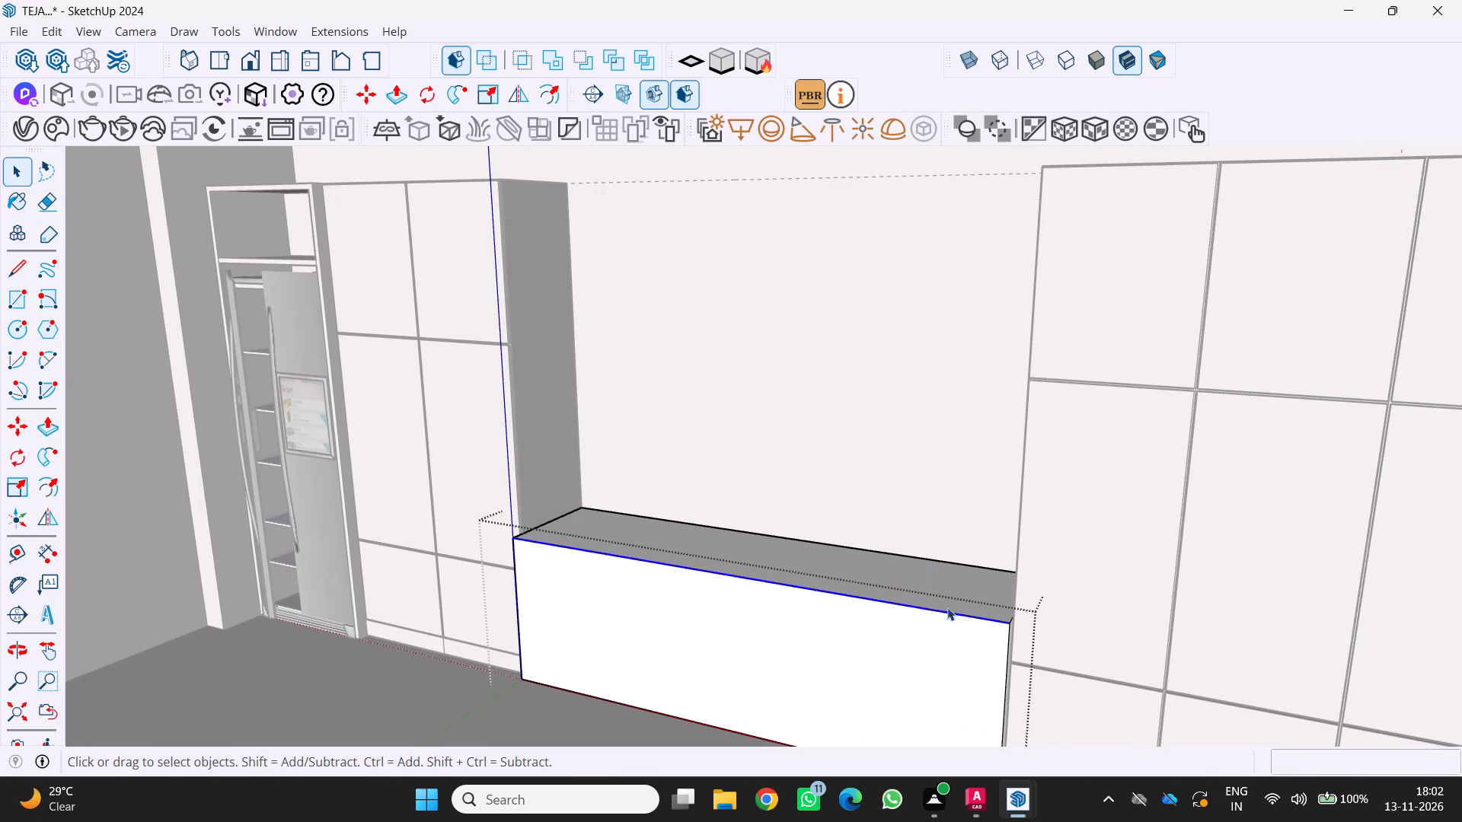
scroll(953, 605, down, 1)
key(m)
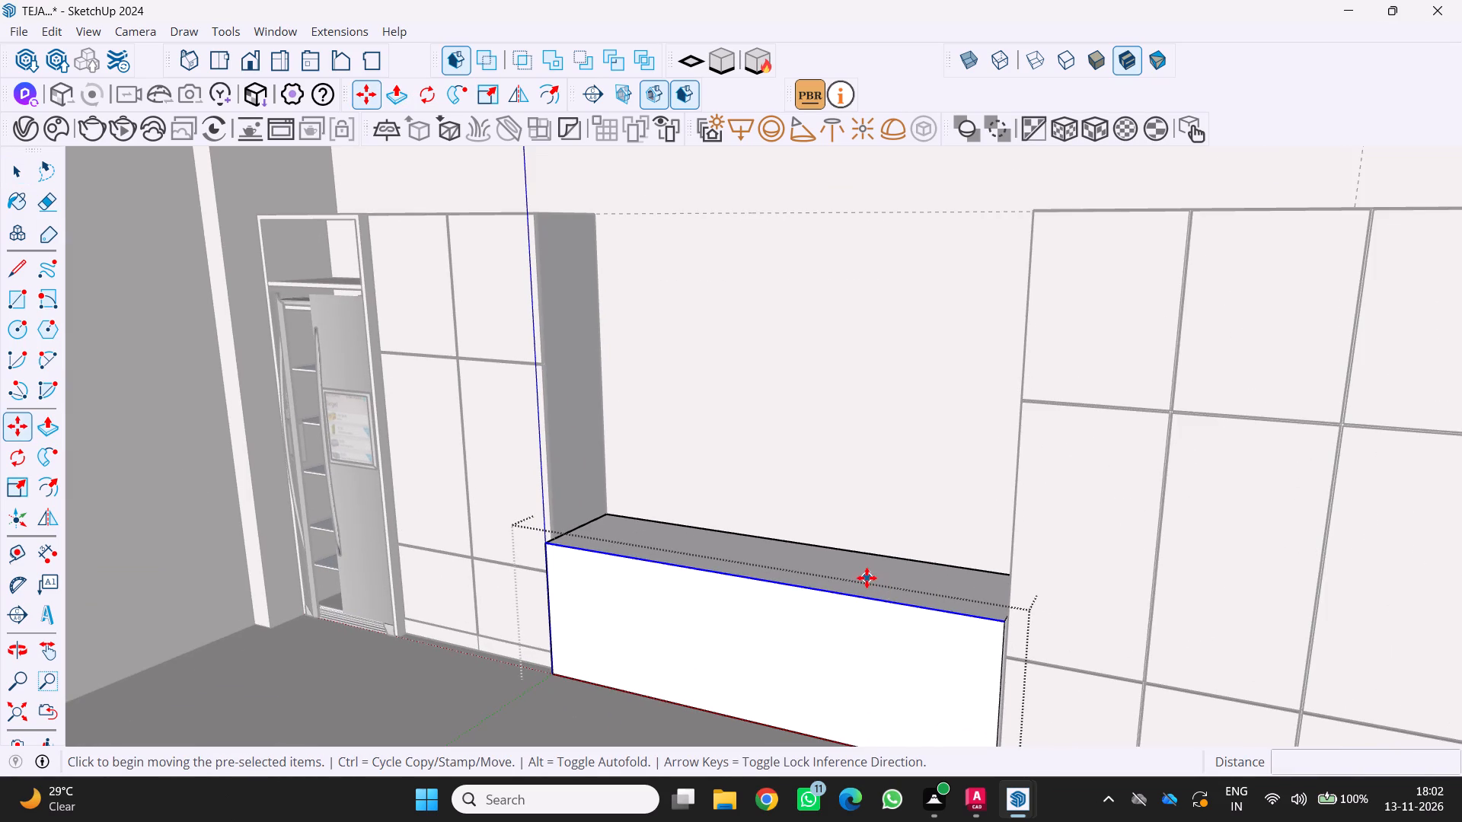
scroll(1066, 631, up, 9)
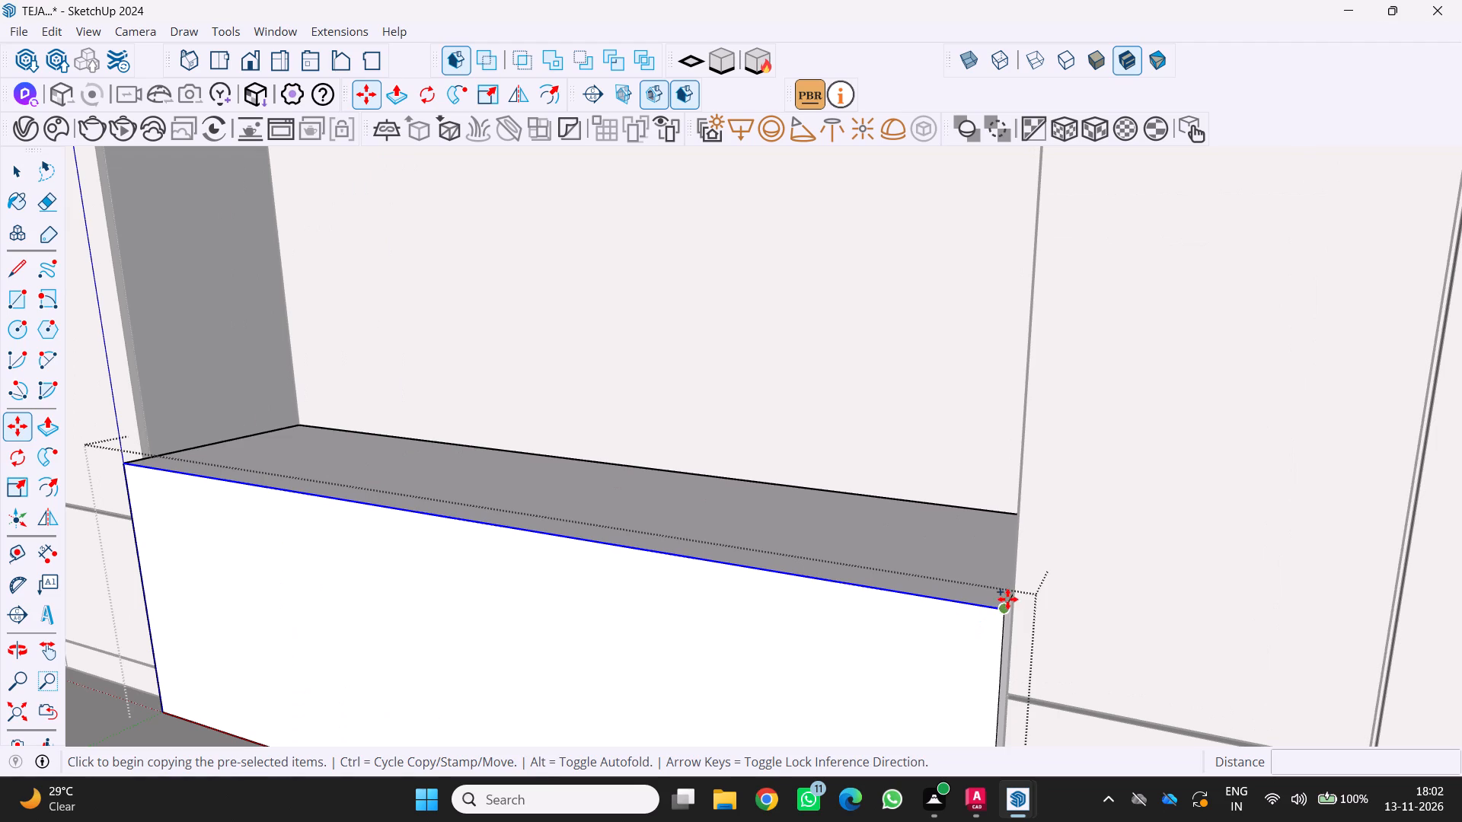
click(1007, 606)
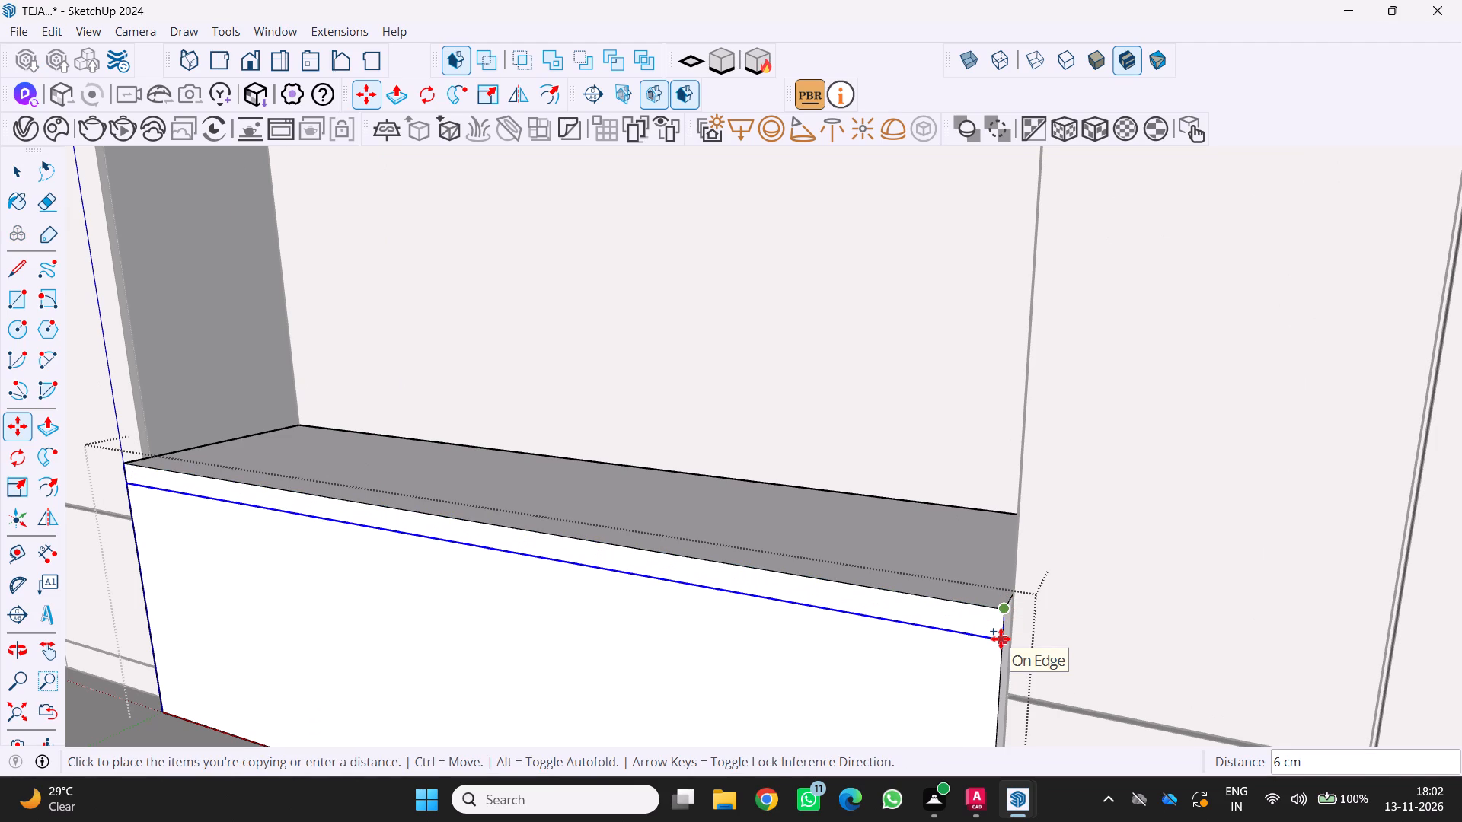
key(3)
key(Return)
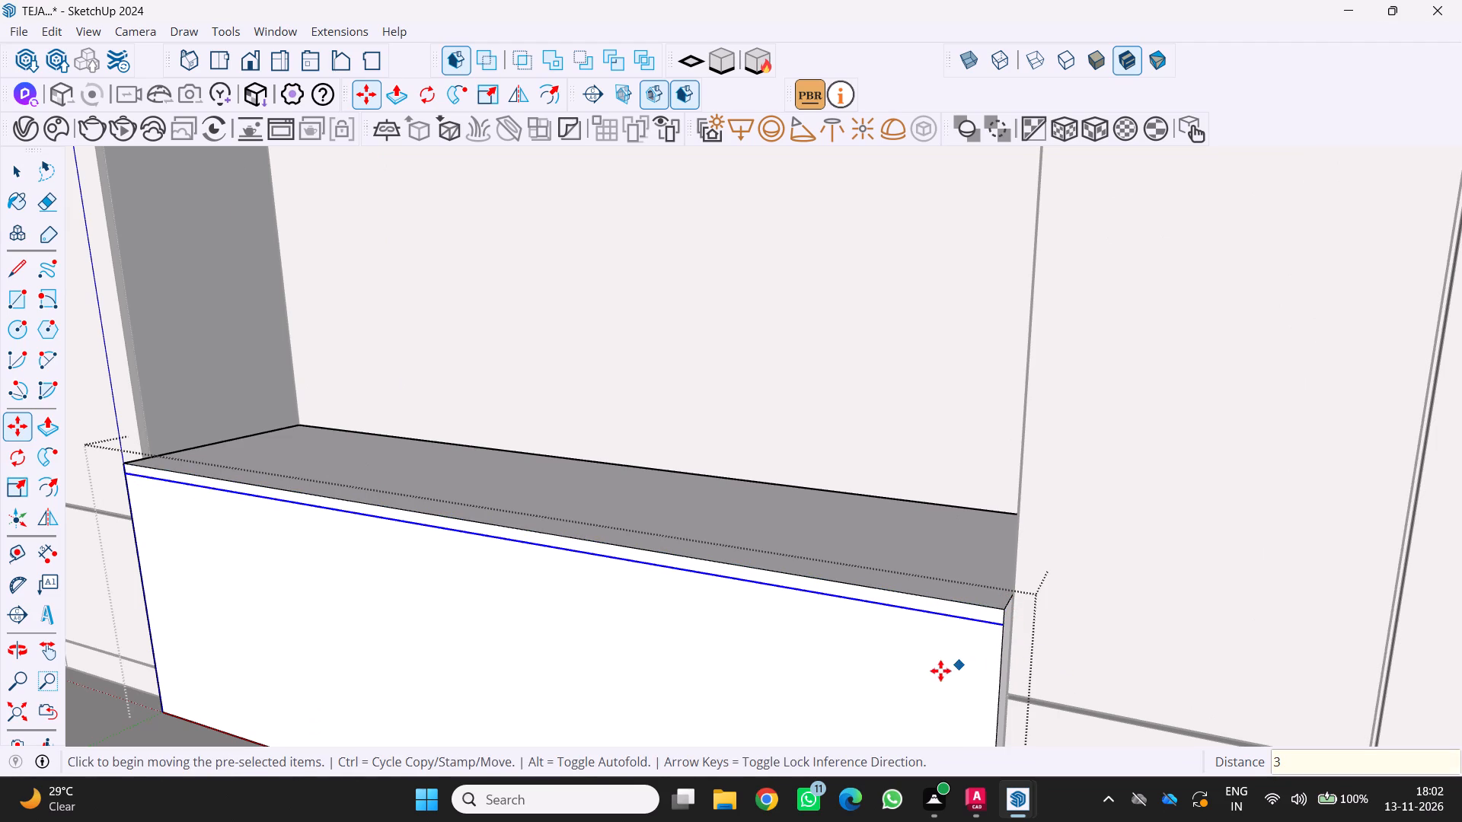
Place a guide on the base unit's front face 10 cm above its bottom edge.
middle_drag(942, 671, 749, 578)
scroll(1009, 591, up, 1)
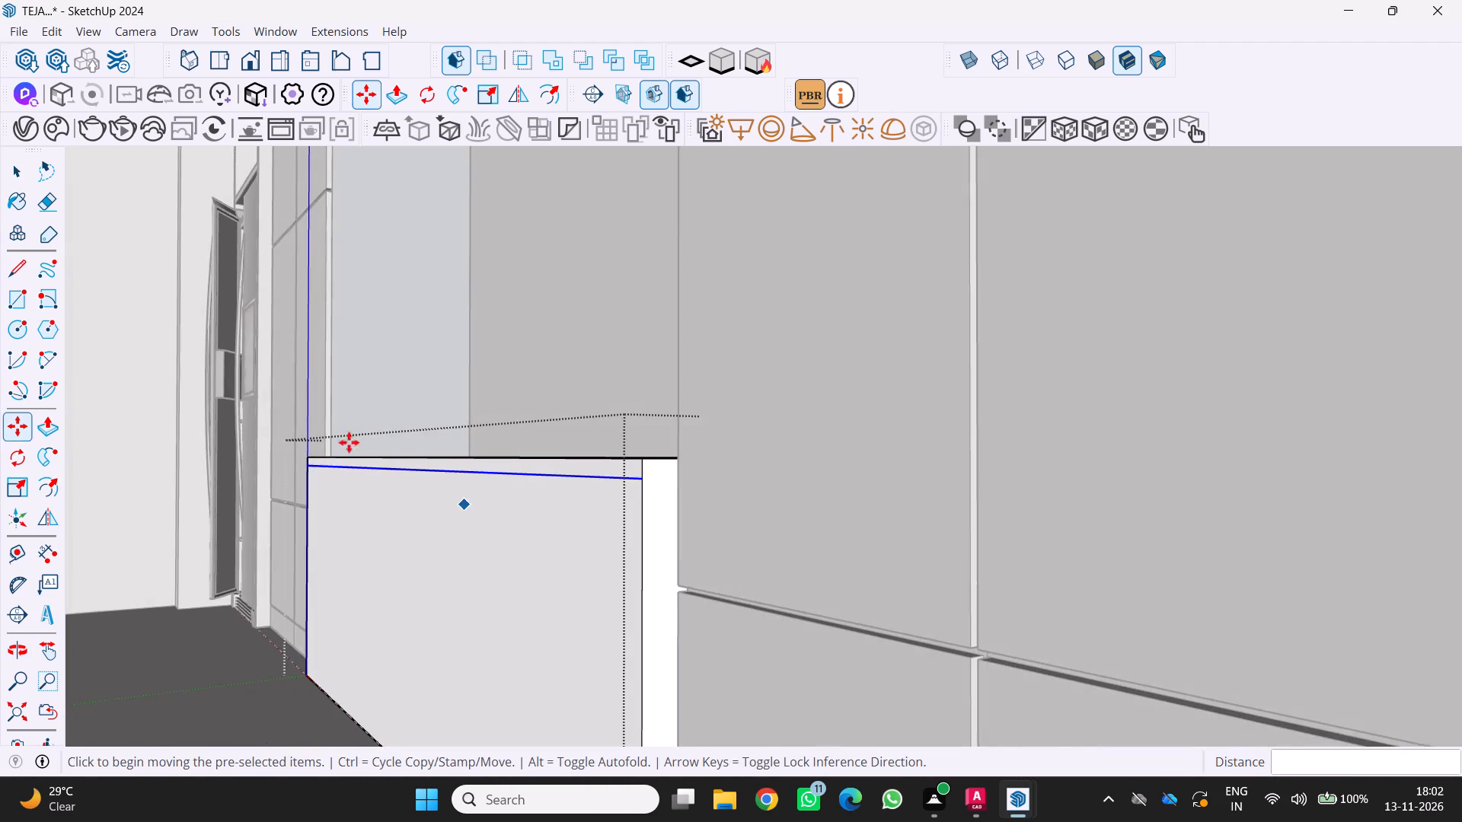
scroll(356, 436, up, 6)
scroll(823, 538, down, 6)
middle_drag(809, 527, 787, 564)
scroll(787, 564, down, 4)
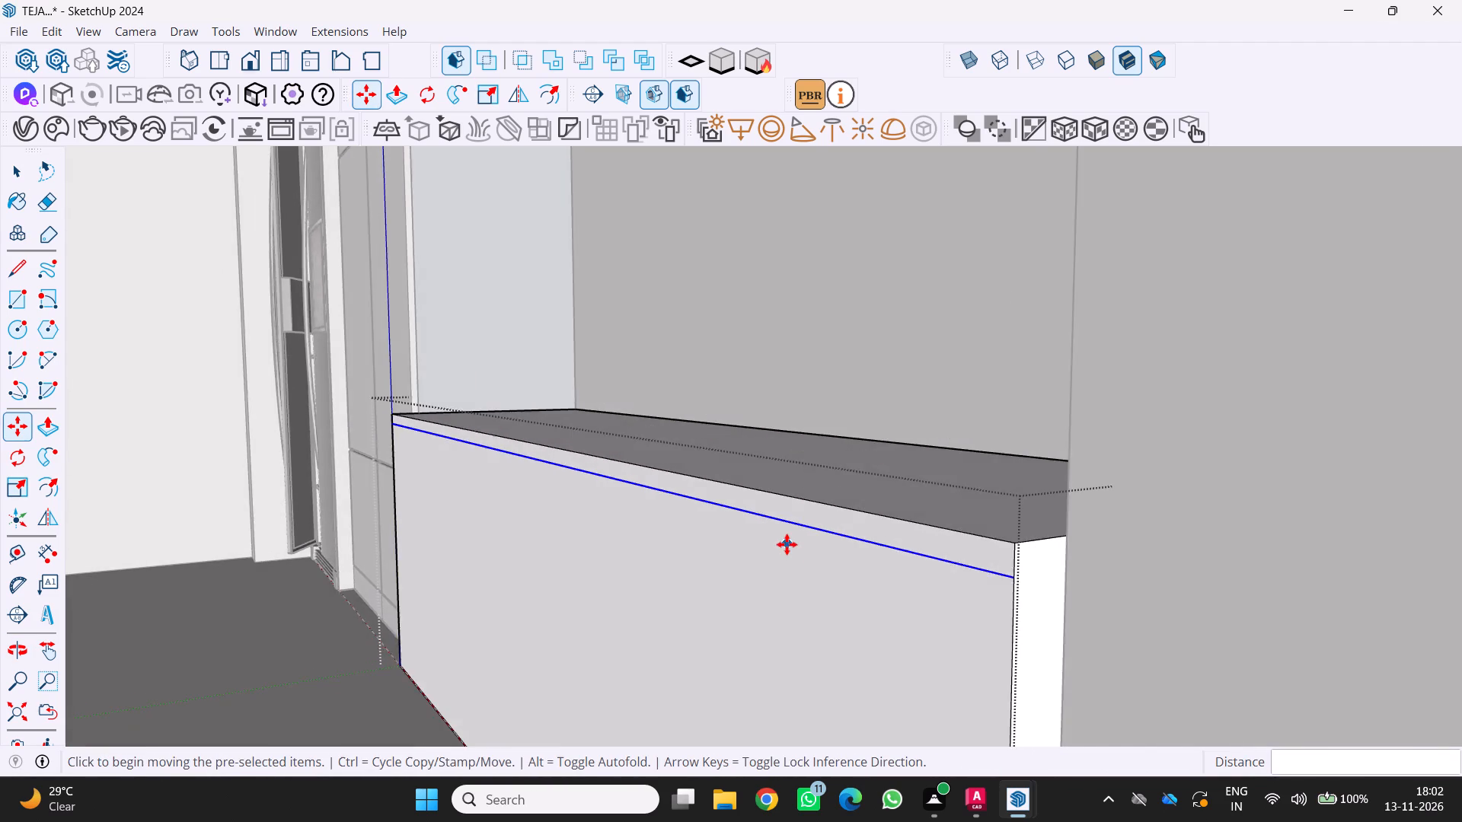
scroll(787, 544, down, 6)
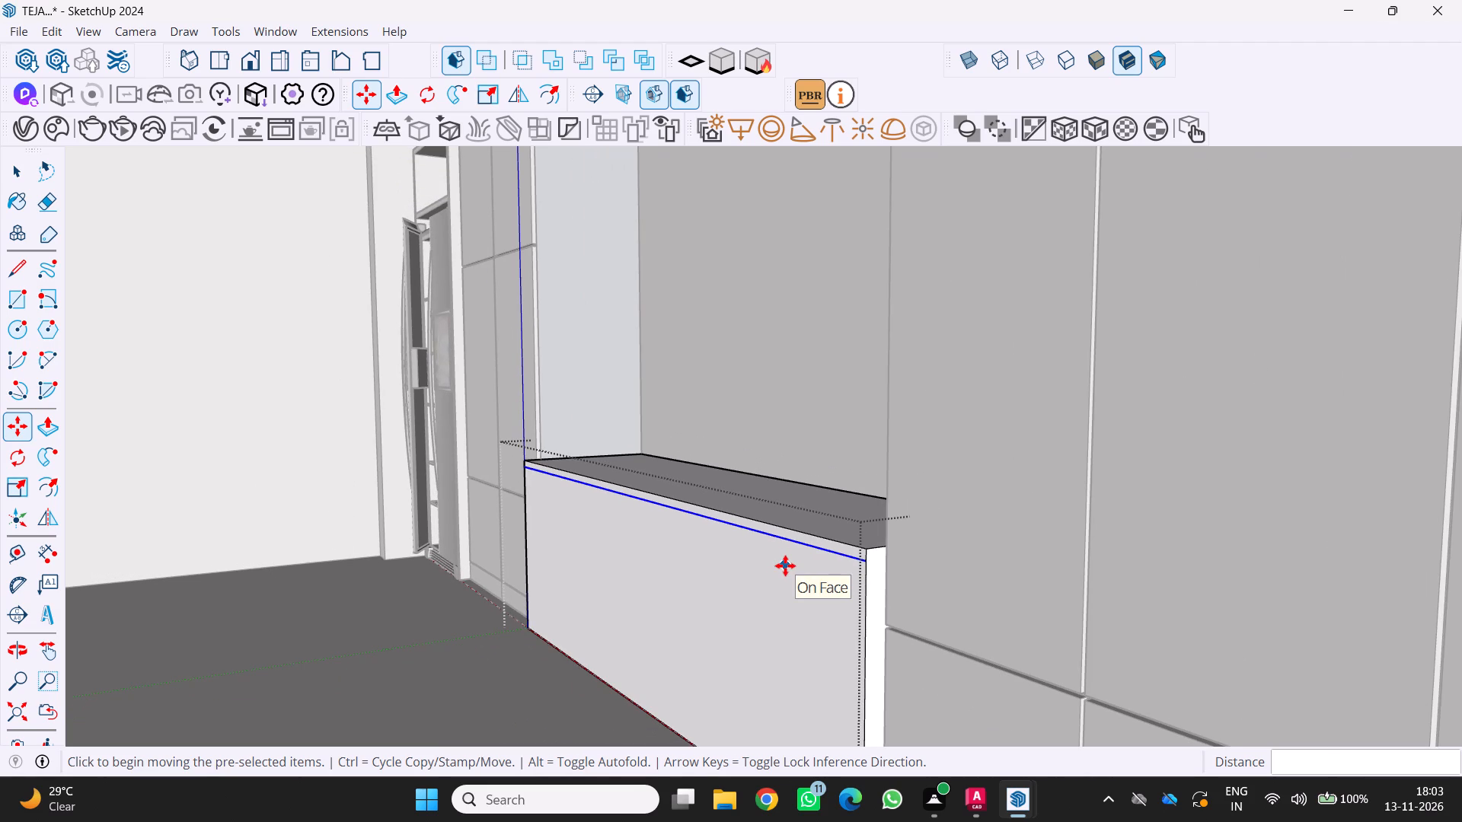
scroll(784, 576, down, 3)
middle_drag(635, 641, 750, 594)
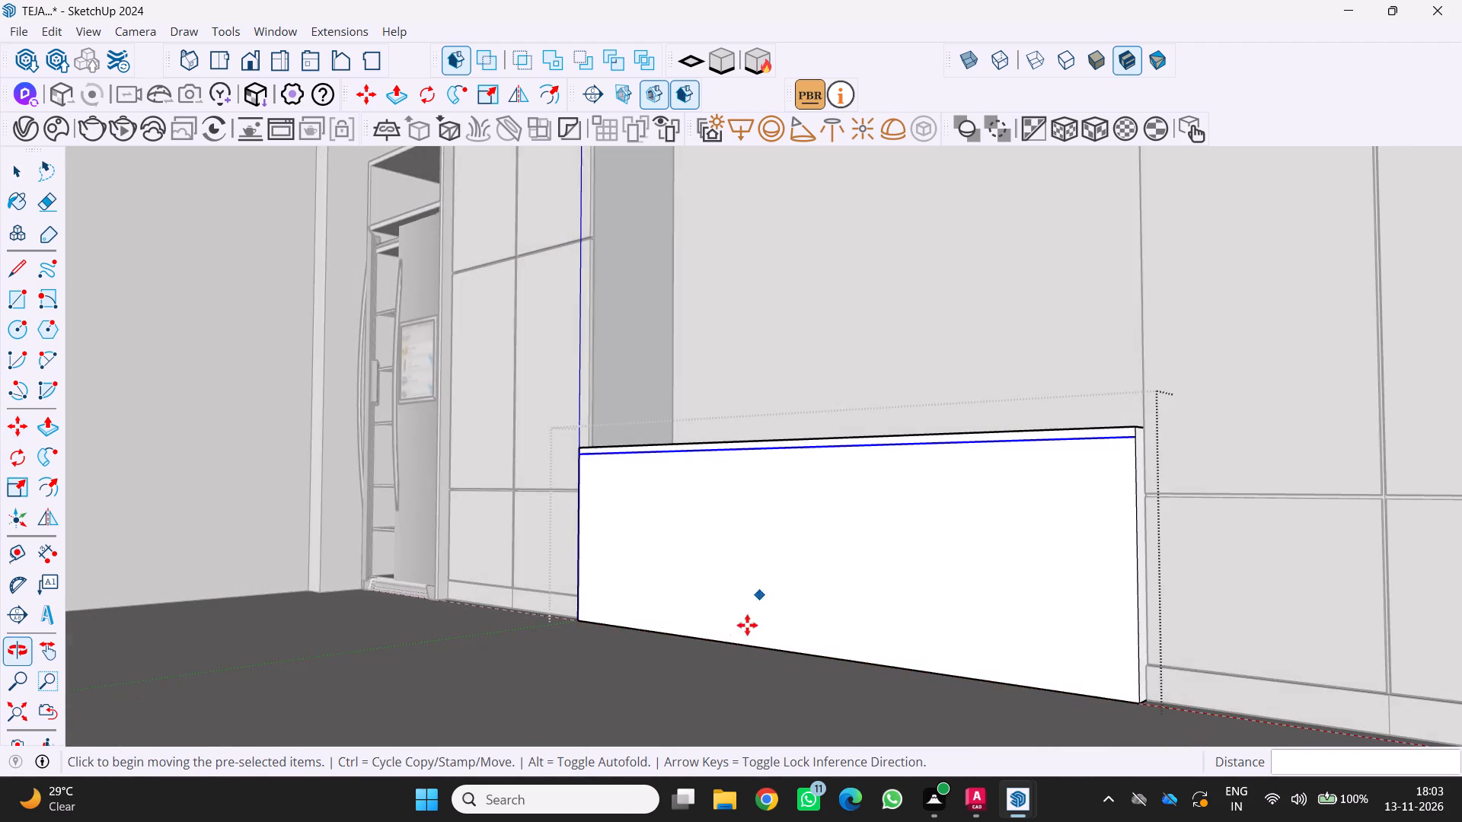
scroll(742, 637, up, 3)
key(t)
scroll(758, 662, up, 3)
click(787, 651)
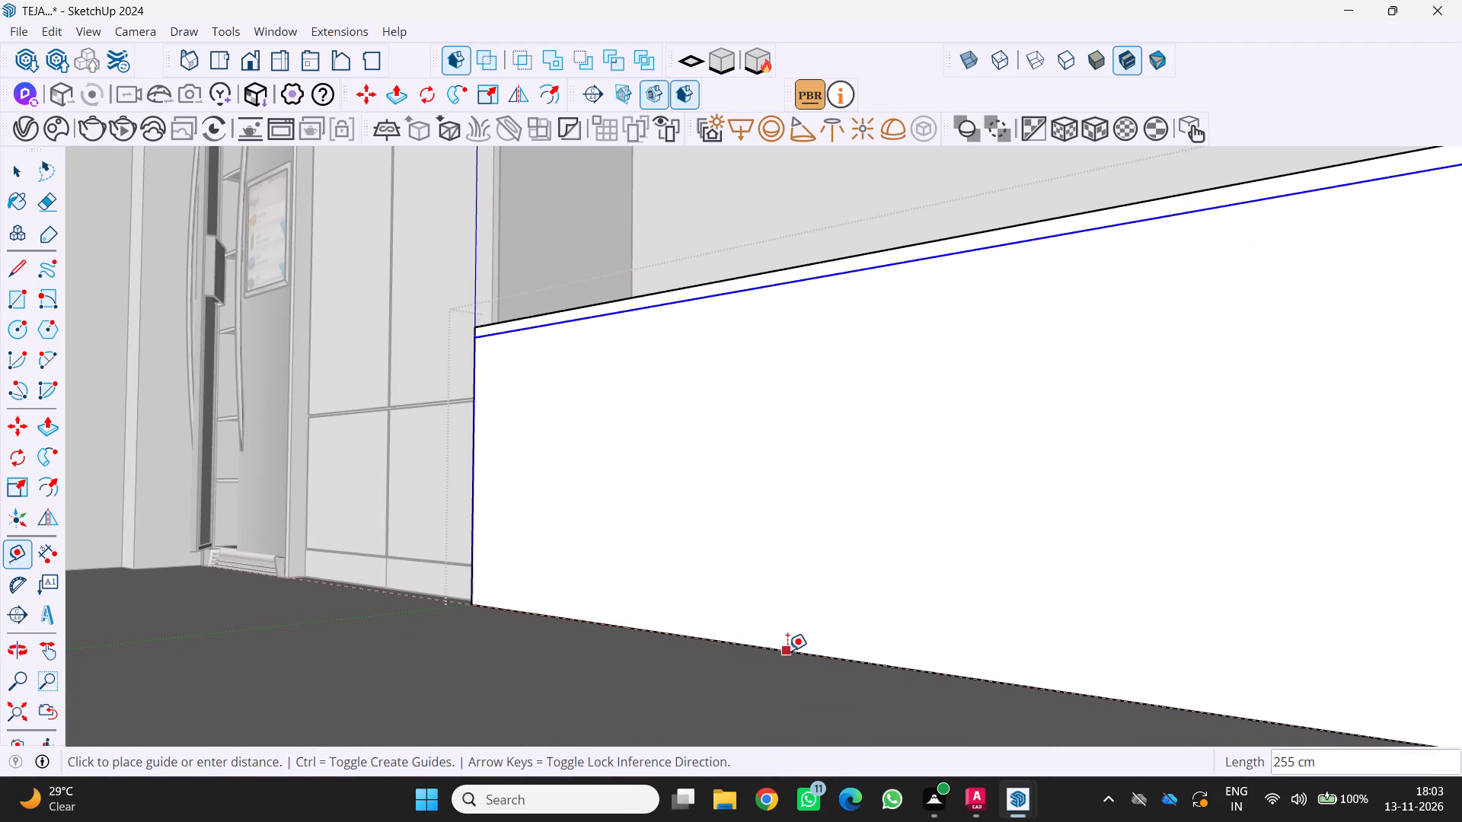
text(10)
key(Return)
Draw a 255 cm line across the base unit's front face along the guide 10 cm above its bottom edge.
middle_drag(727, 658, 853, 660)
scroll(853, 660, down, 4)
scroll(683, 642, up, 2)
middle_drag(655, 623, 626, 623)
key(l)
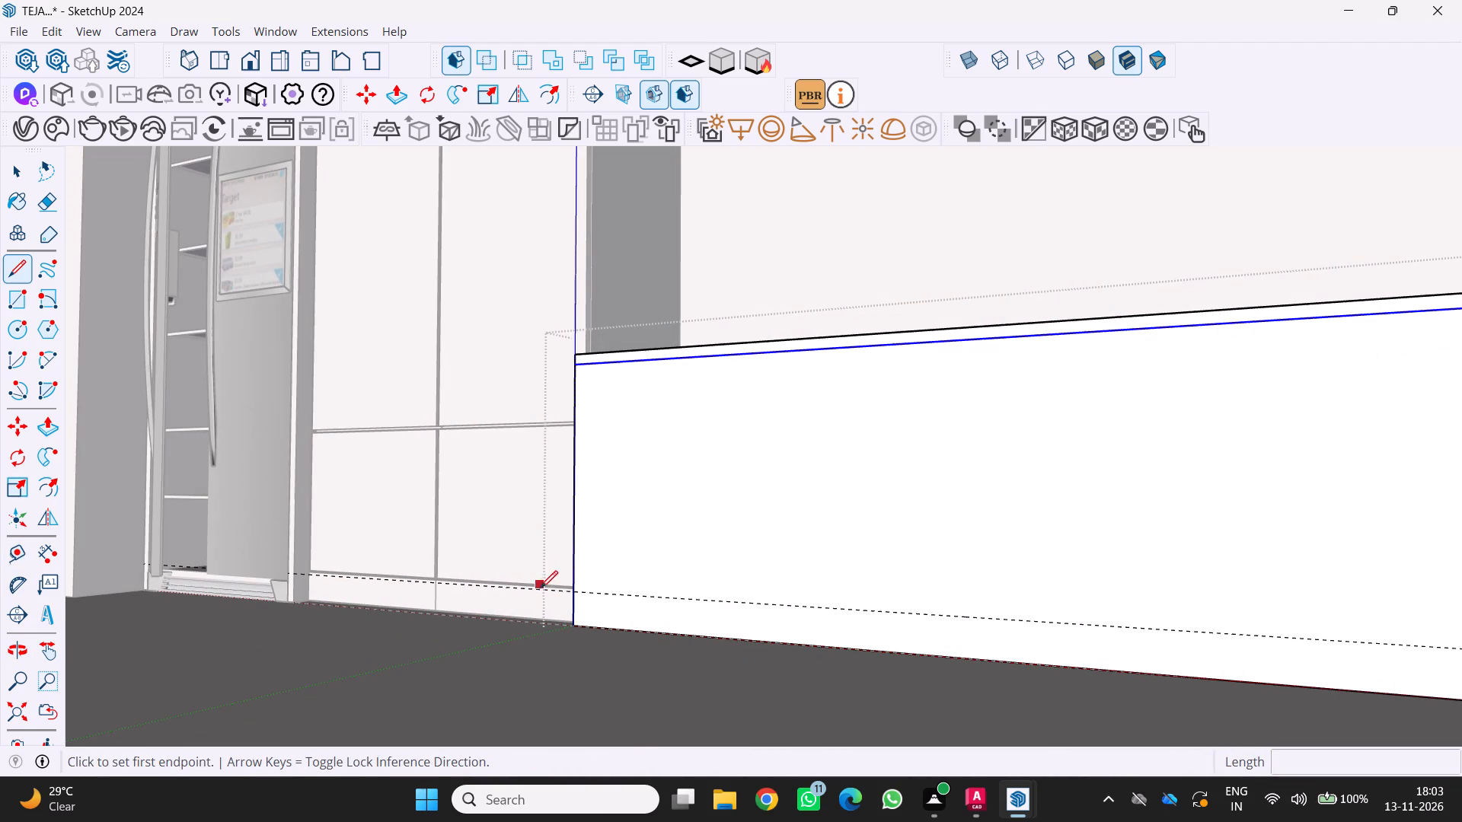
click(576, 592)
scroll(606, 595, down, 6)
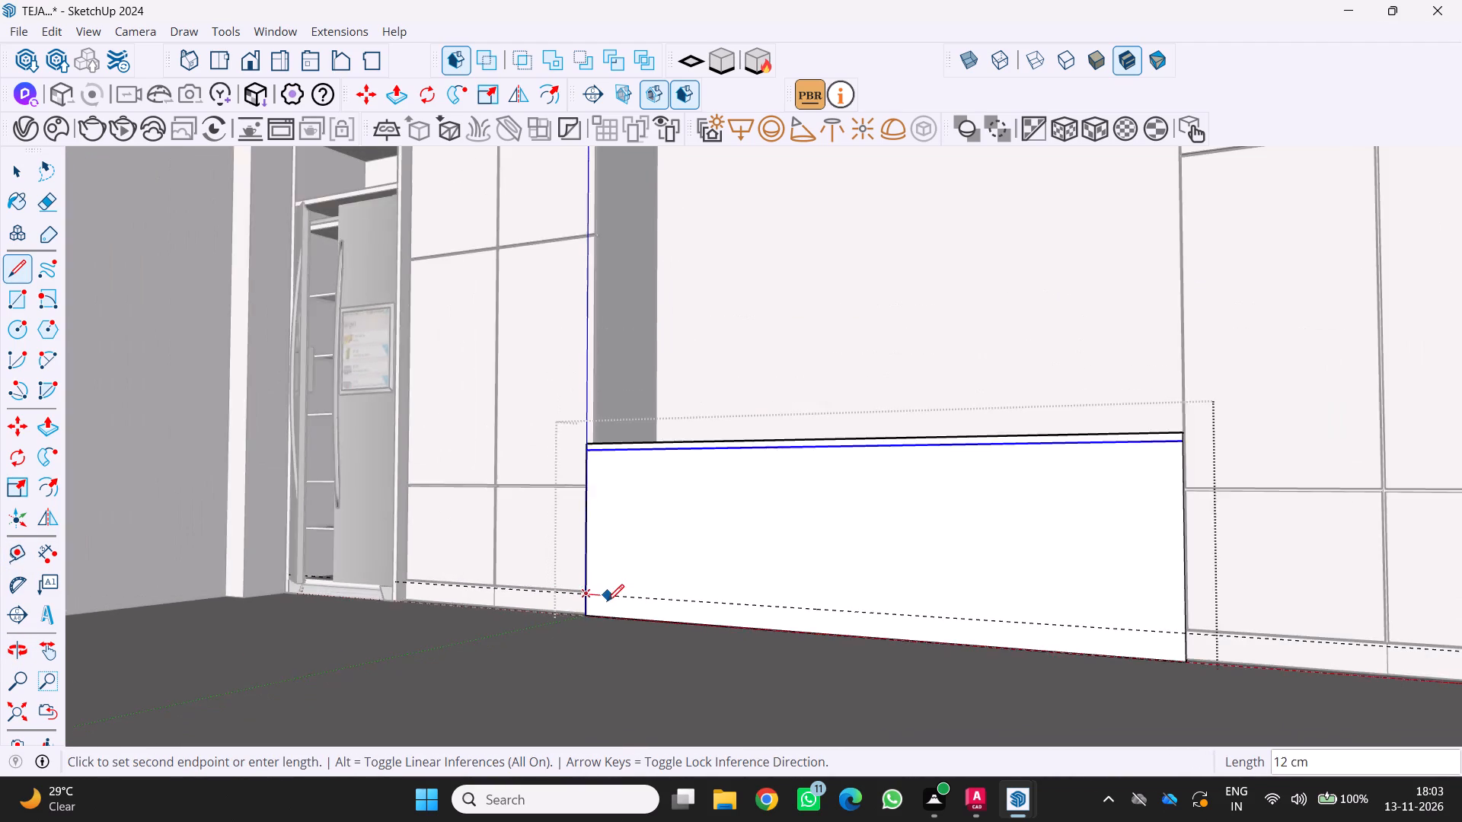
scroll(607, 601, down, 2)
scroll(938, 648, up, 9)
click(1014, 616)
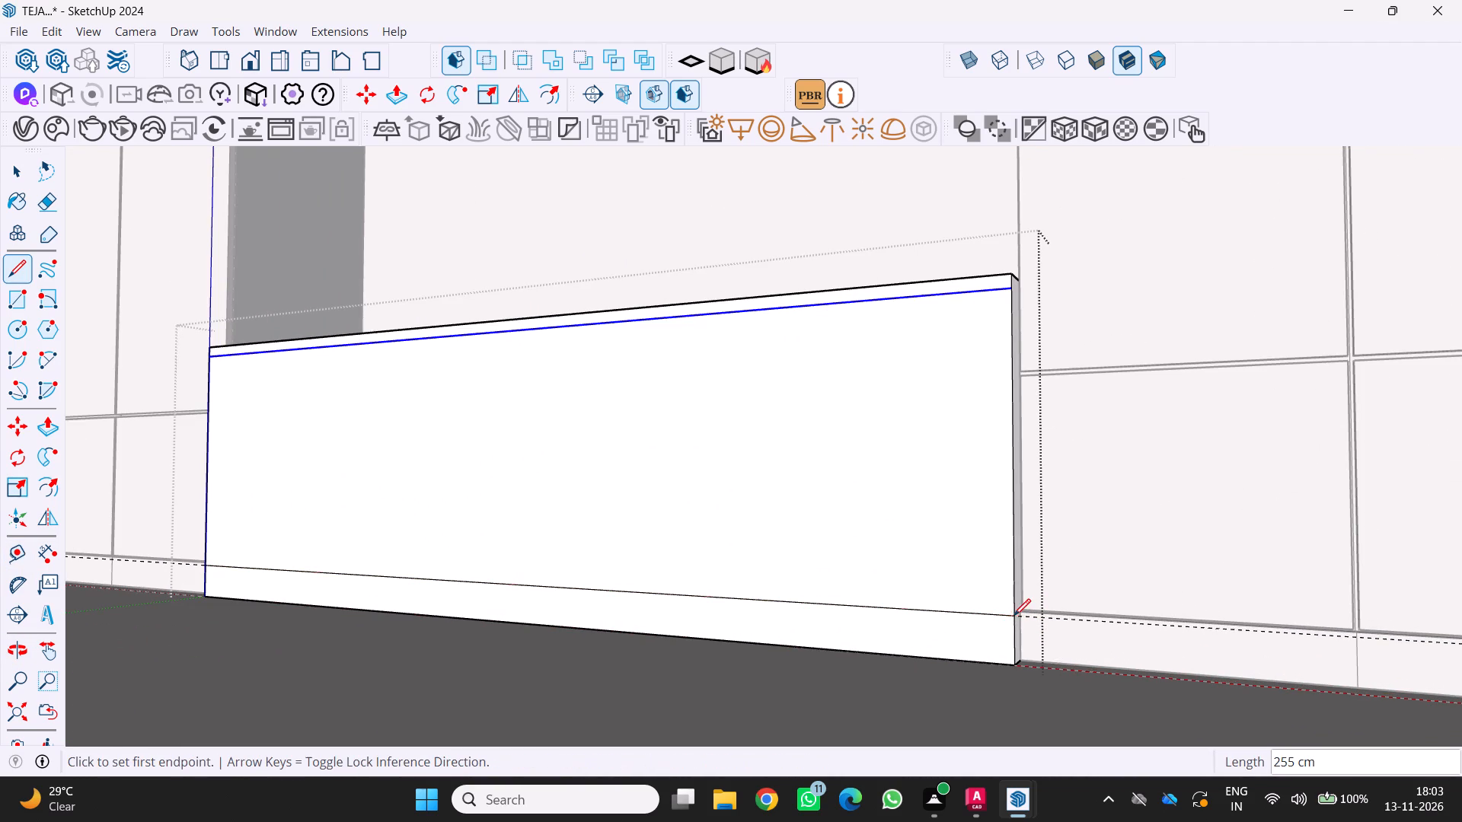
key(space)
Examine the base unit's front with its top and plinth lines, and its fit between the tall cabinets, from several angles.
scroll(871, 712, down, 5)
middle_drag(815, 715, 895, 689)
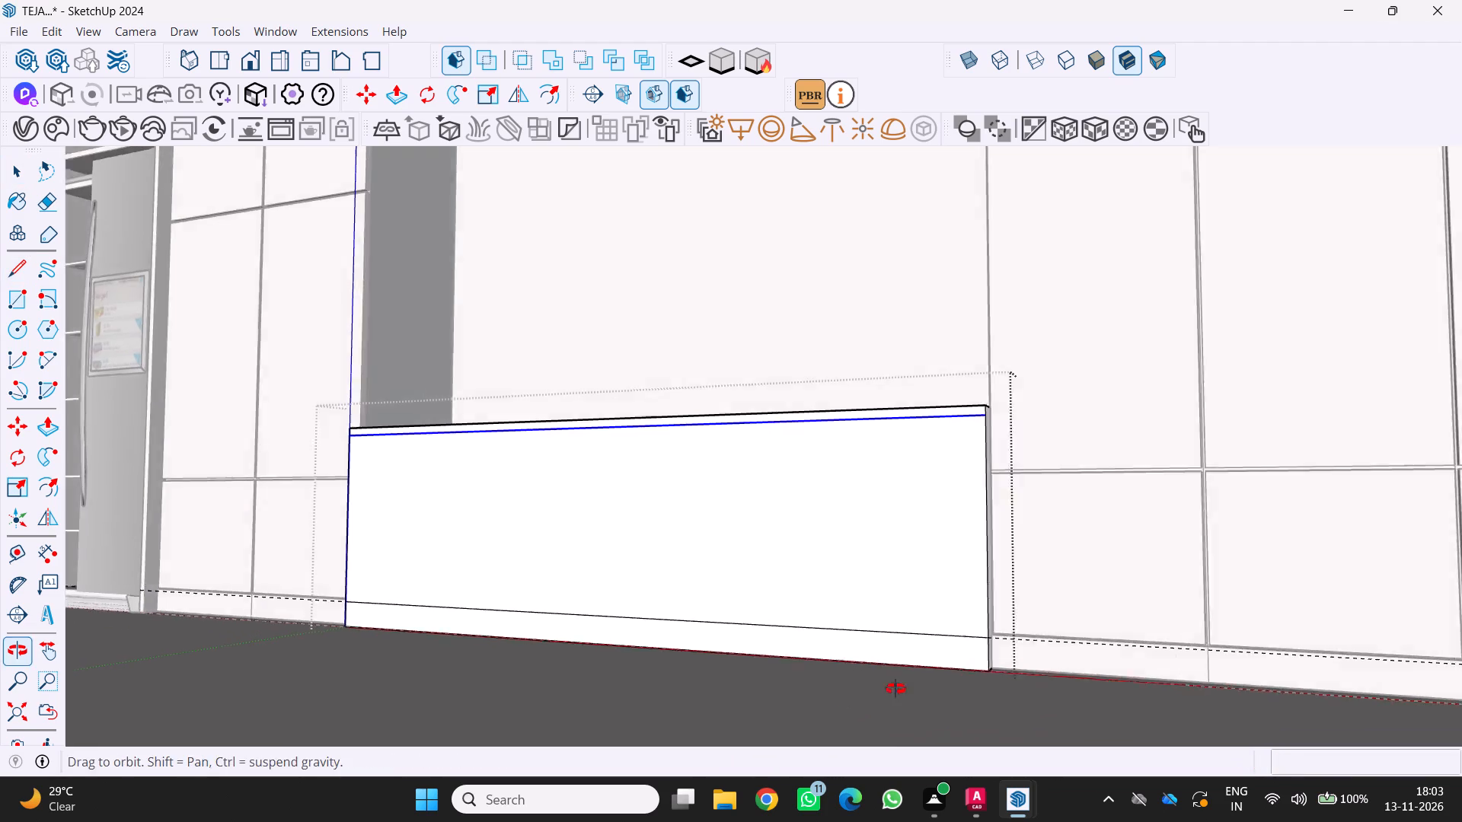
middle_drag(895, 689, 921, 677)
scroll(921, 677, down, 4)
middle_drag(903, 670, 817, 759)
scroll(819, 758, up, 1)
middle_click(812, 760)
scroll(609, 697, up, 3)
middle_drag(614, 687, 746, 653)
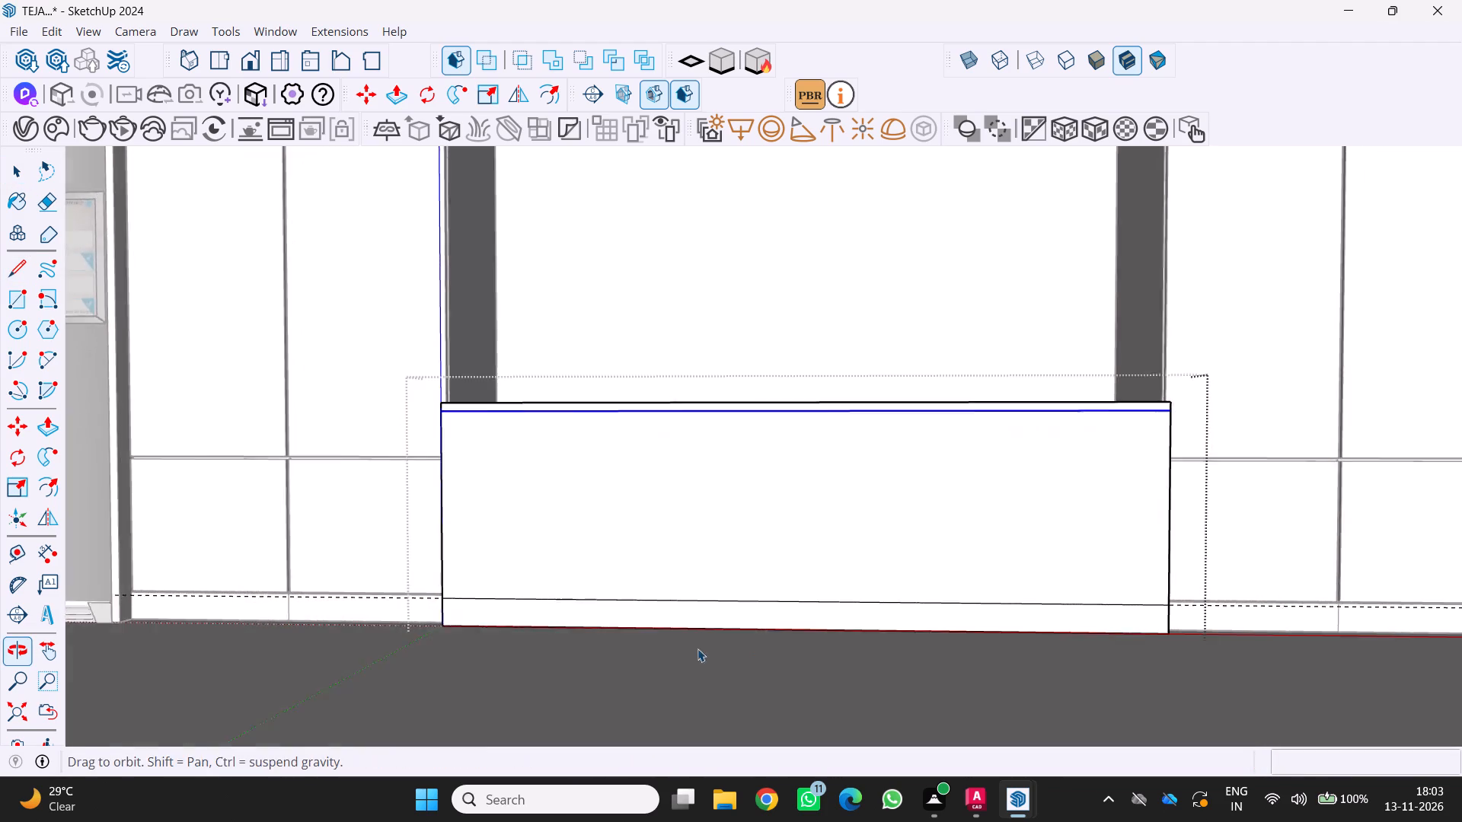
scroll(409, 681, up, 5)
middle_drag(429, 652, 413, 710)
scroll(429, 697, down, 5)
scroll(544, 698, down, 4)
middle_drag(544, 698, 445, 674)
middle_click(439, 674)
scroll(436, 674, up, 1)
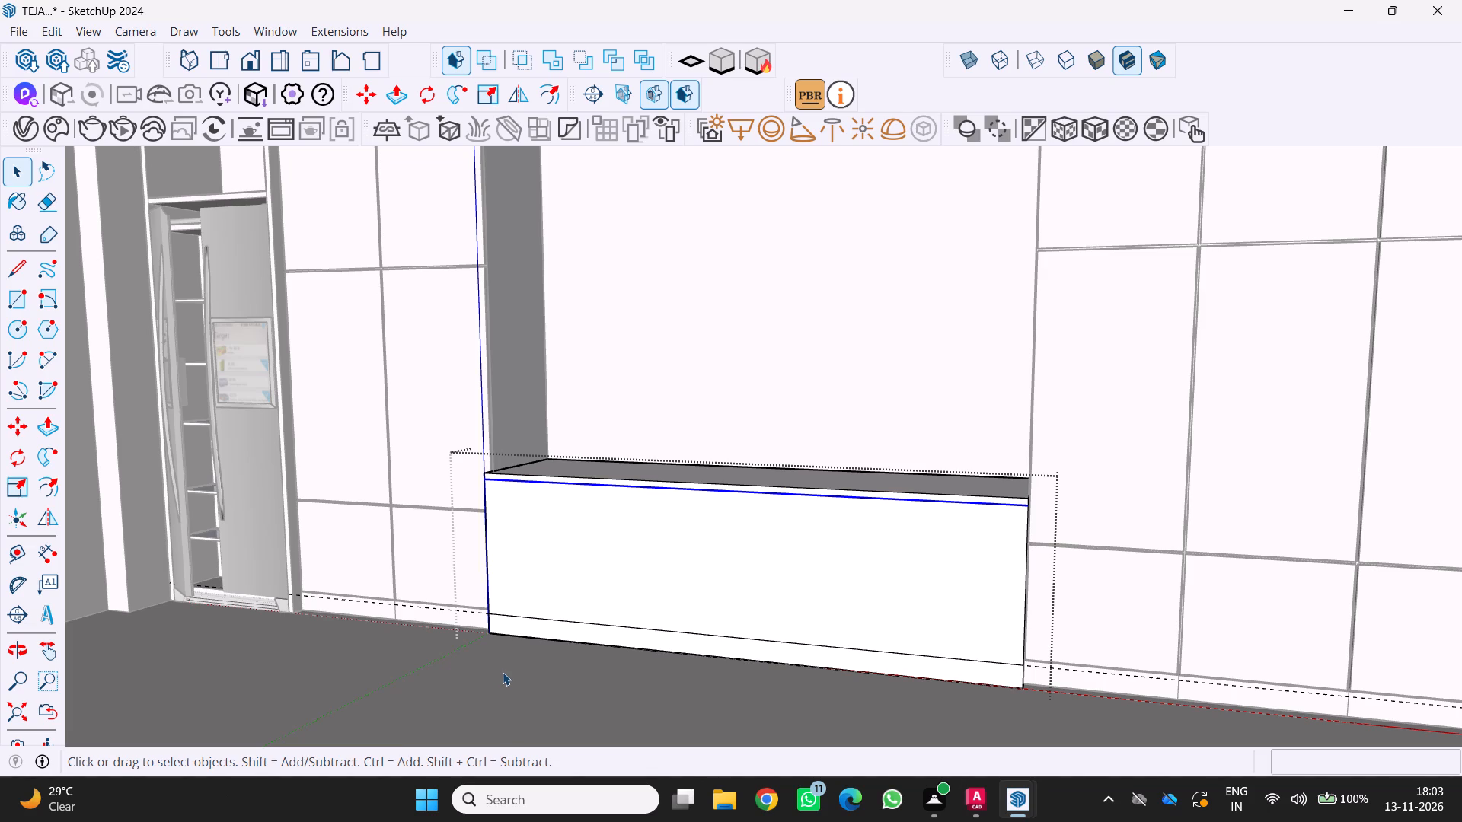
scroll(519, 687, down, 1)
middle_drag(523, 687, 579, 684)
middle_click(579, 684)
scroll(581, 685, down, 3)
middle_drag(581, 683, 569, 685)
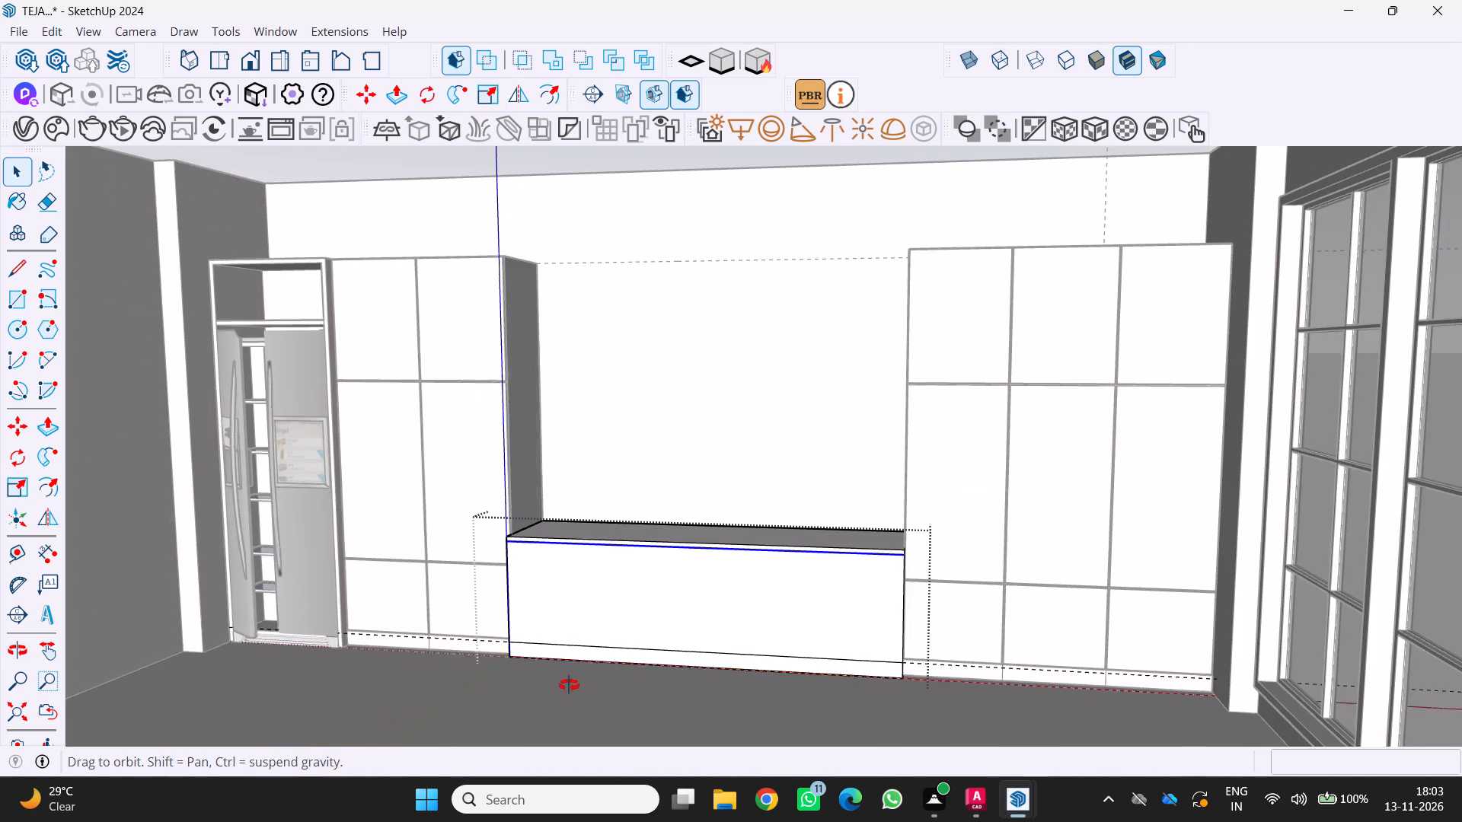
middle_drag(569, 685, 466, 709)
middle_click(464, 710)
scroll(678, 676, up, 3)
middle_drag(781, 684, 657, 641)
scroll(746, 681, up, 3)
middle_drag(756, 680, 946, 668)
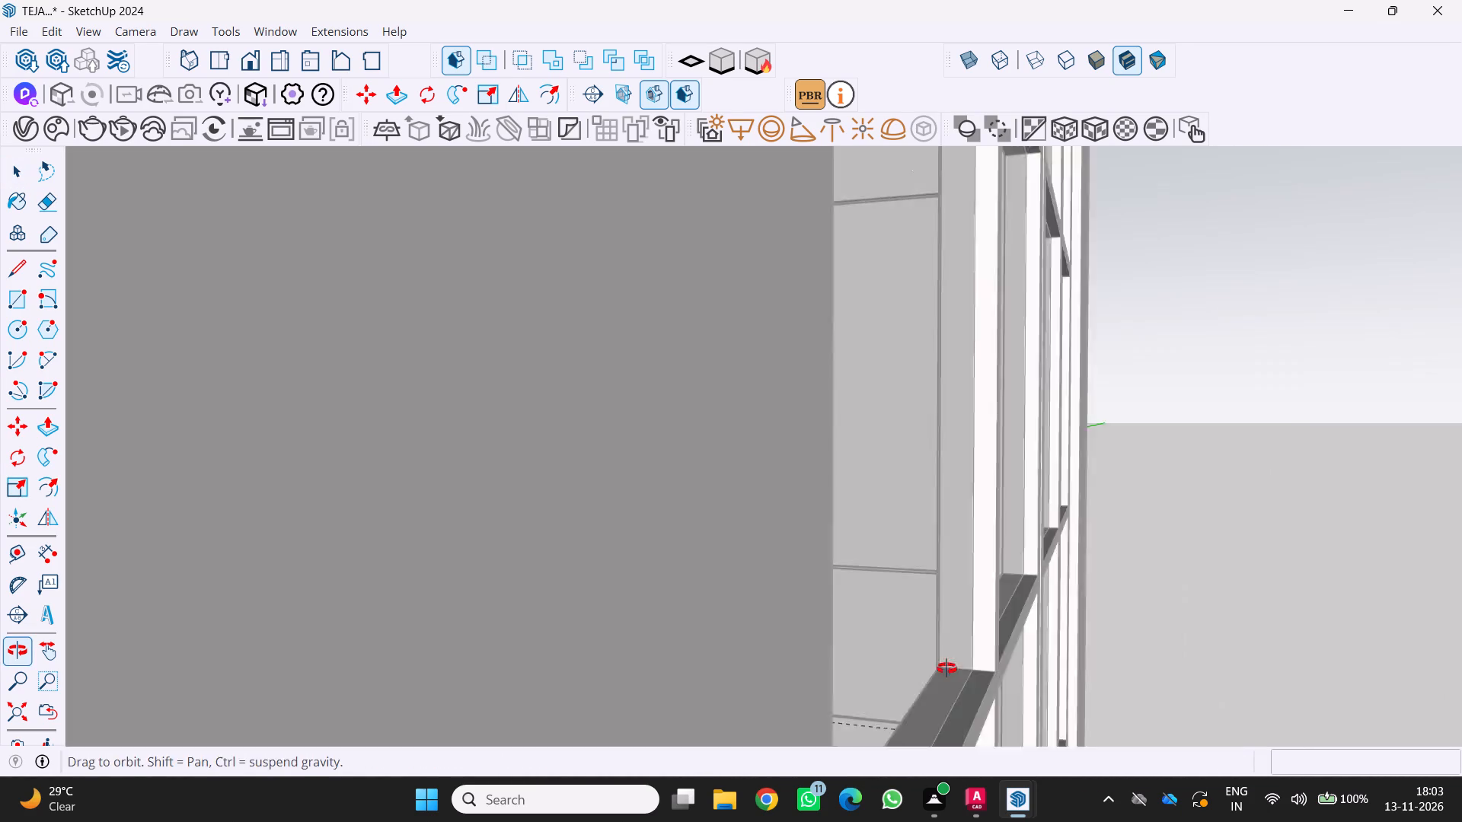
middle_drag(946, 668, 981, 661)
scroll(987, 659, down, 20)
scroll(987, 659, down, 9)
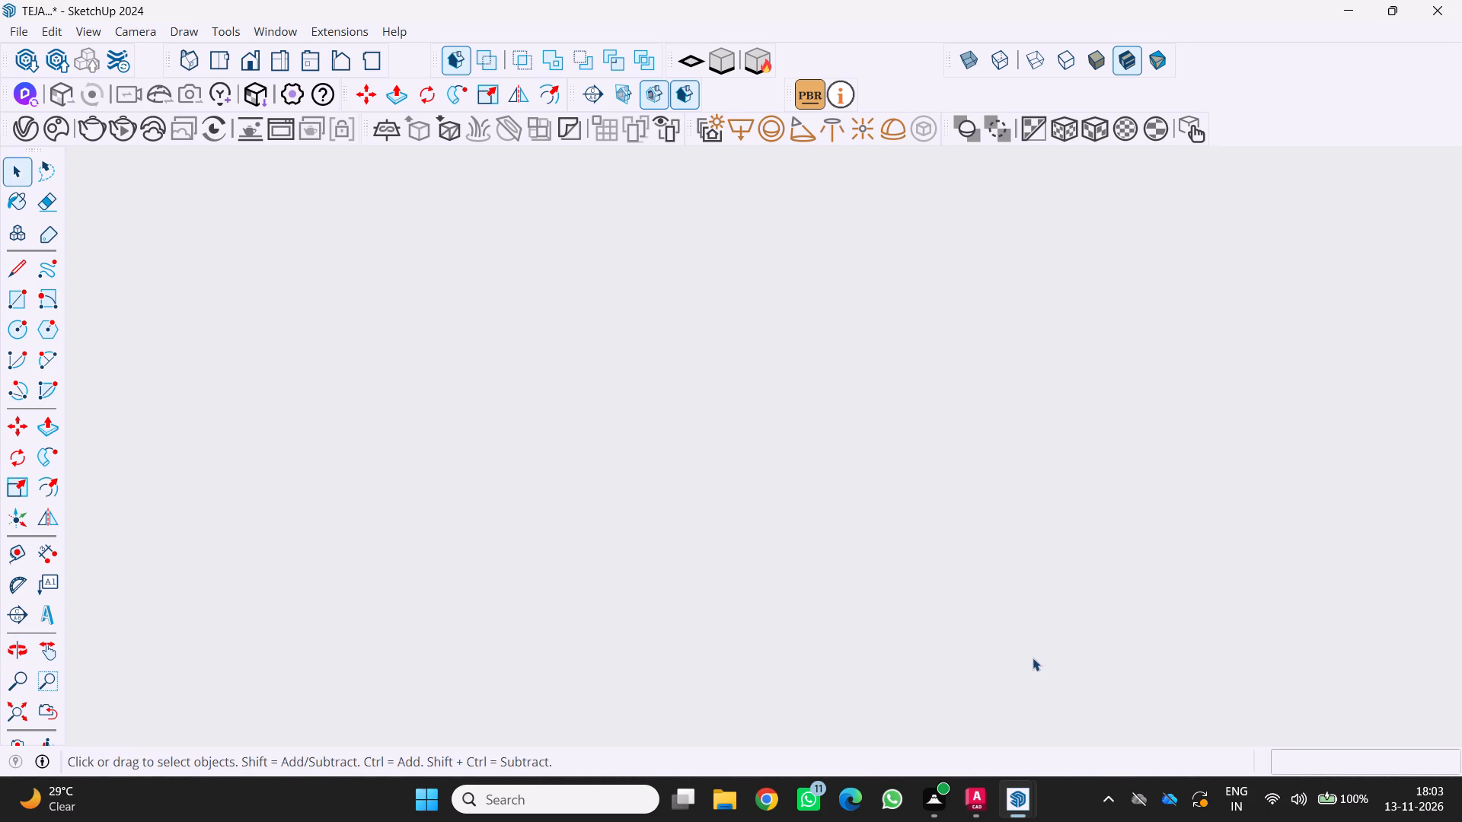
scroll(1033, 658, down, 14)
scroll(1058, 652, down, 13)
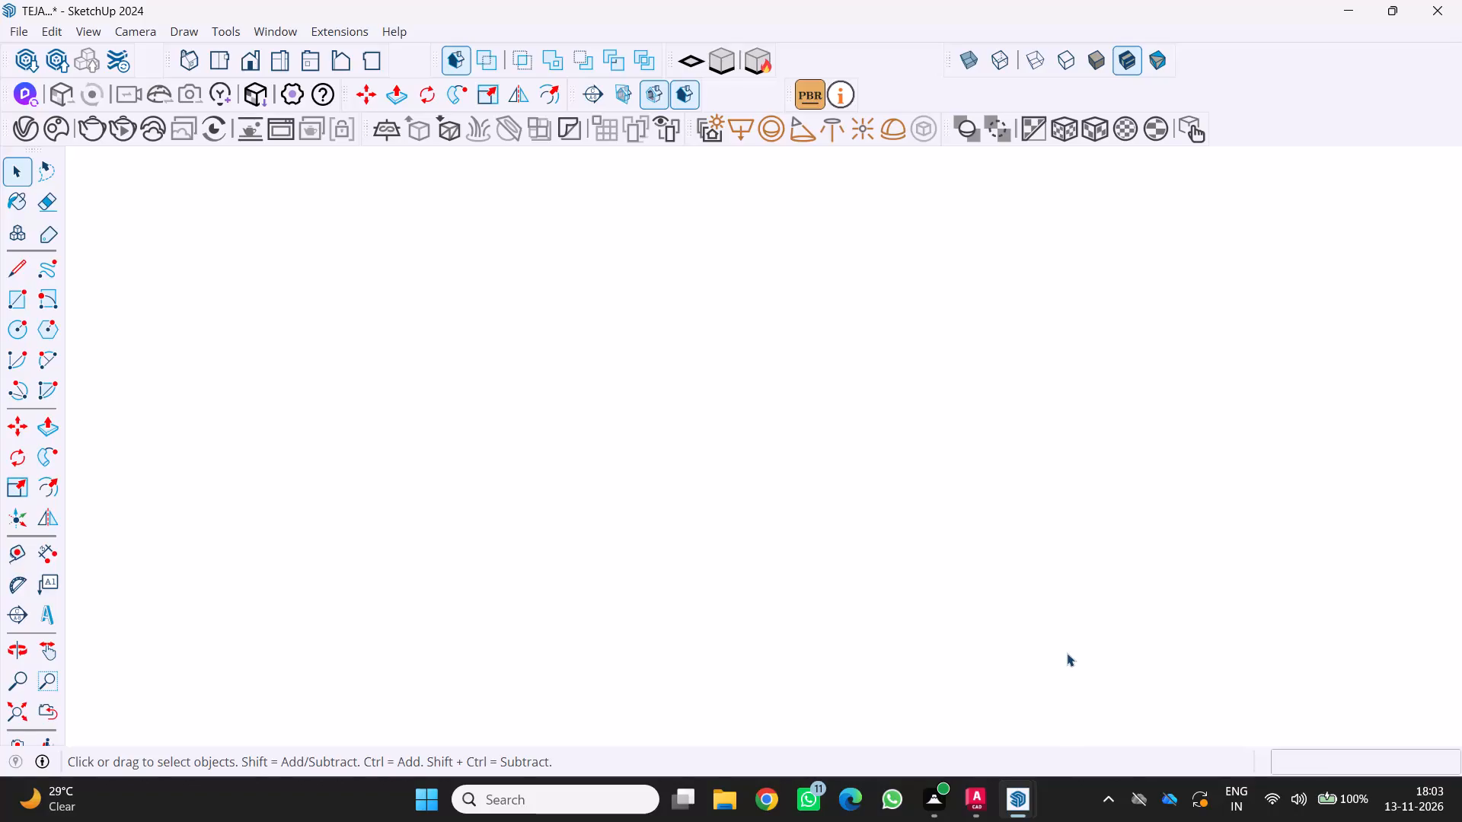
scroll(1067, 653, down, 20)
scroll(1067, 653, down, 12)
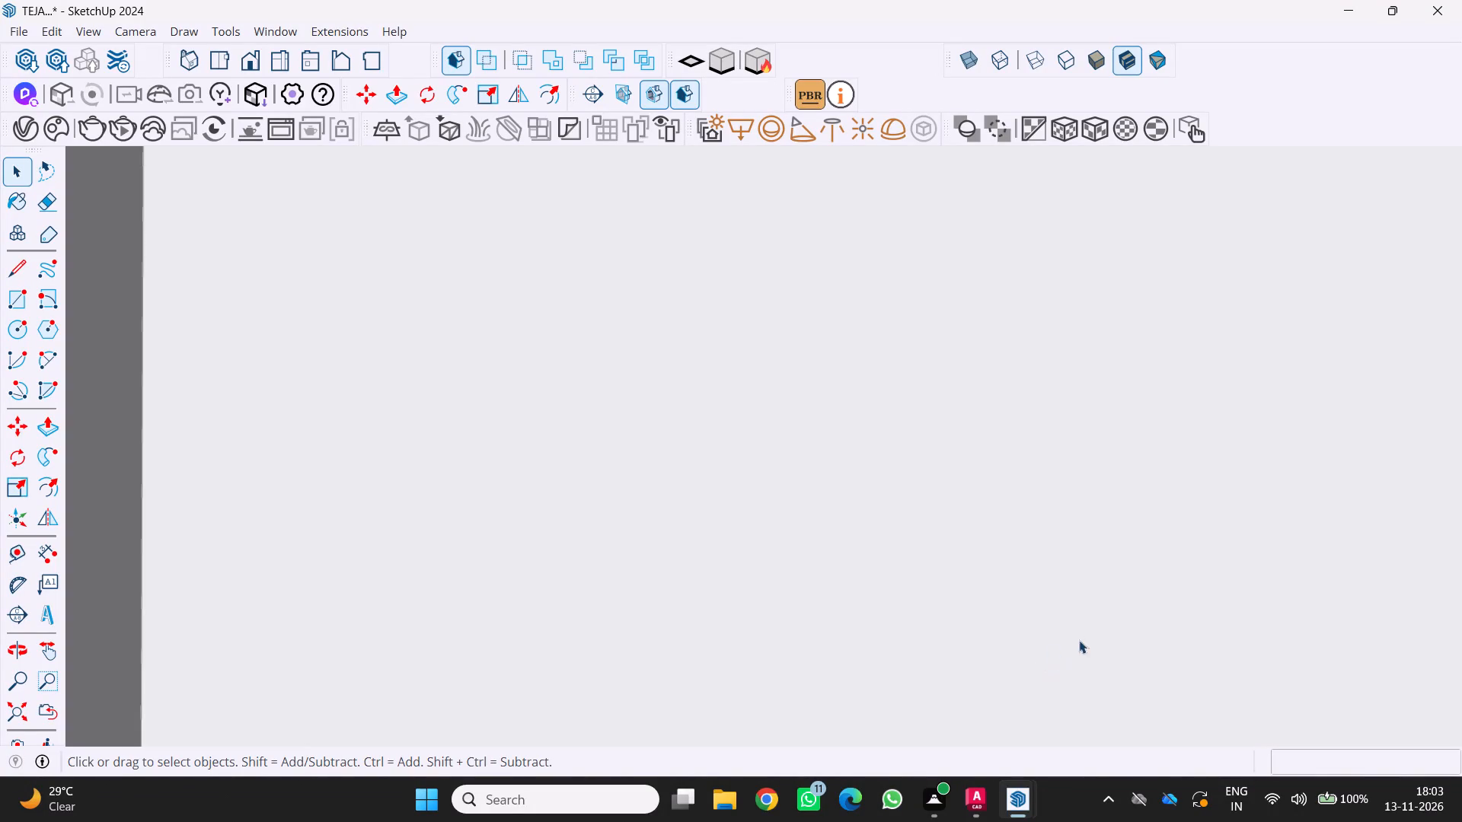
scroll(1096, 632, down, 20)
scroll(1096, 632, down, 5)
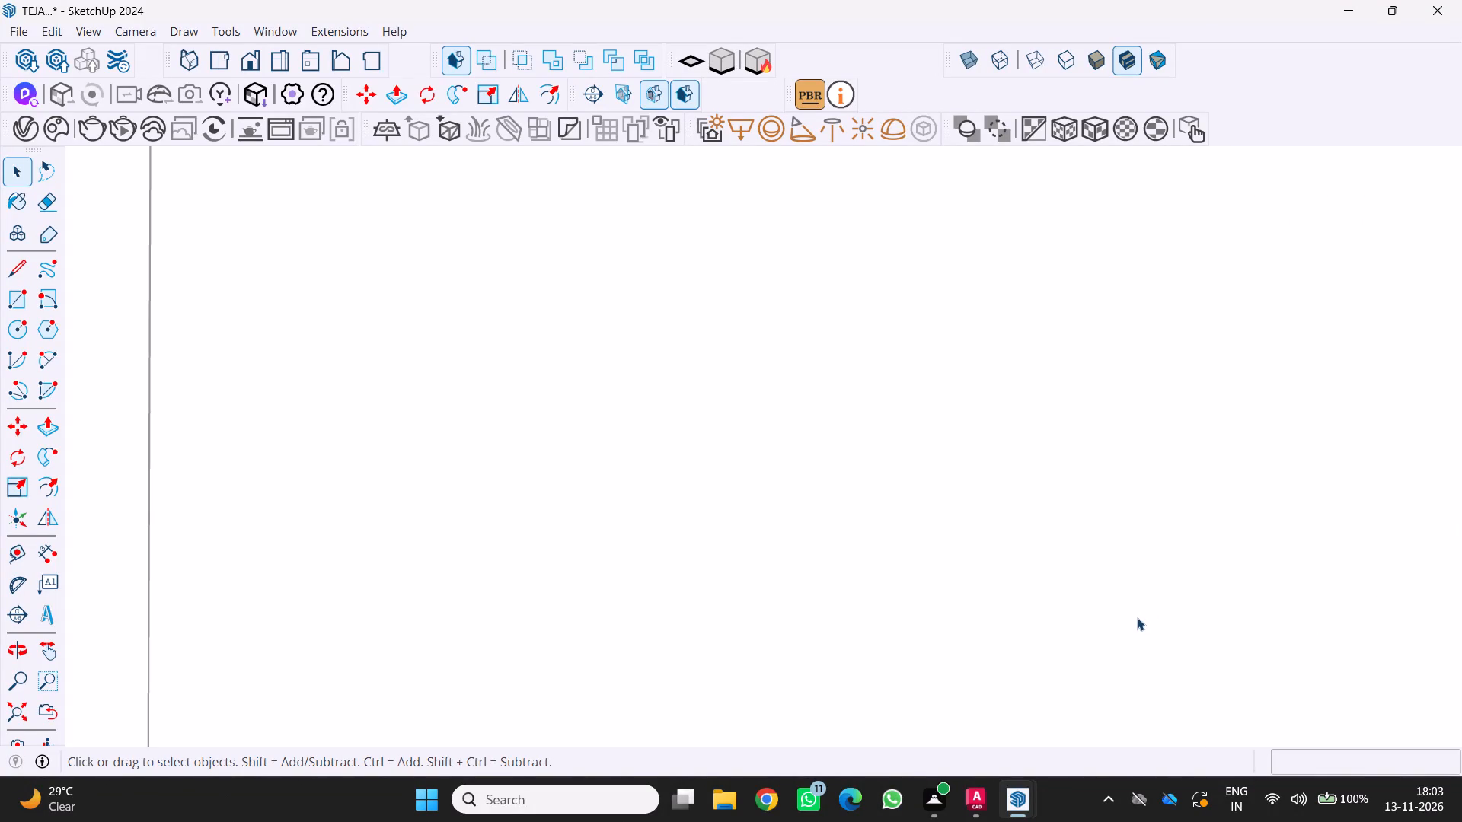
scroll(1116, 621, down, 17)
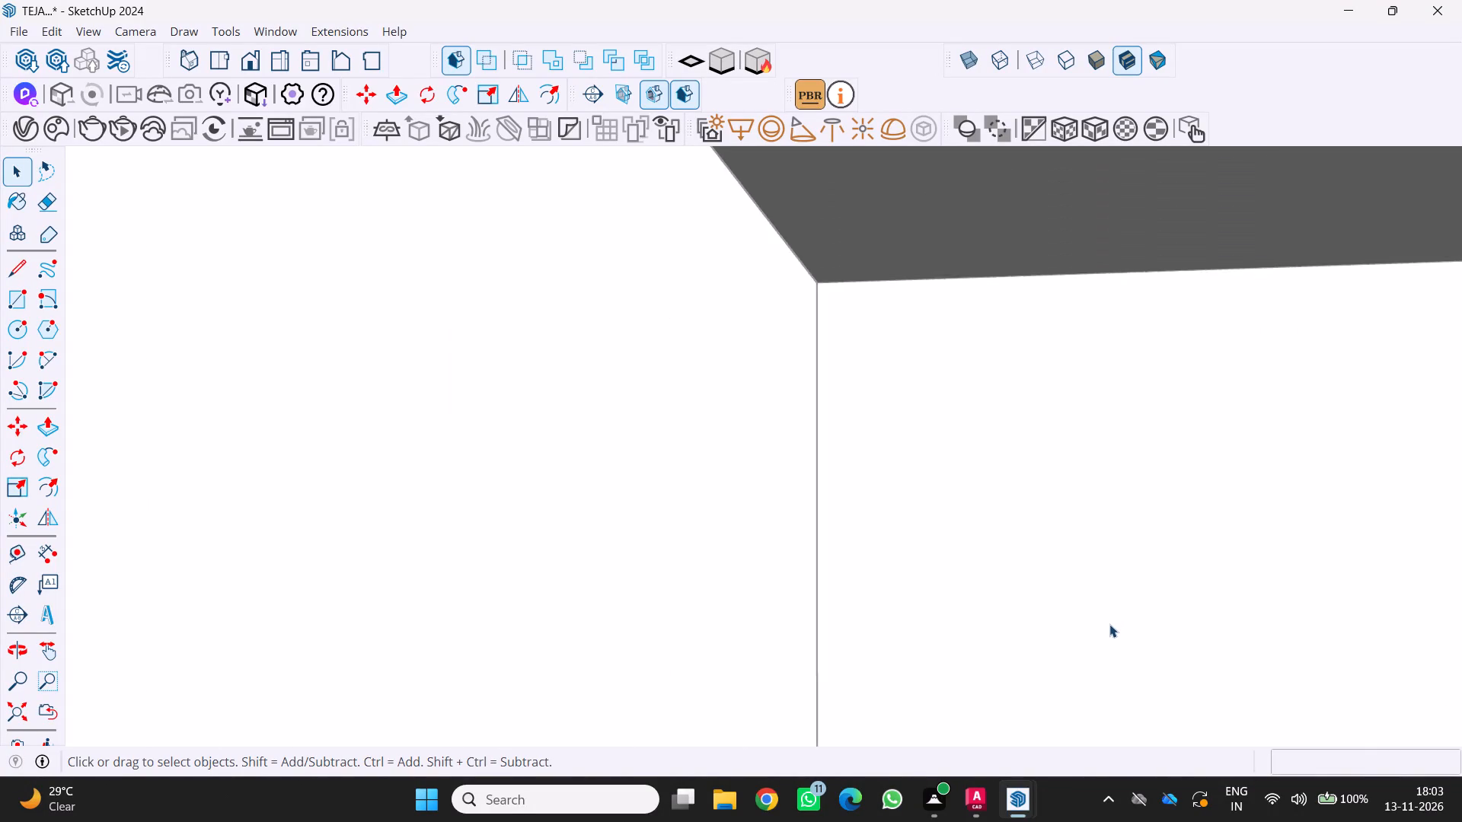
scroll(1109, 624, down, 20)
scroll(1109, 624, down, 4)
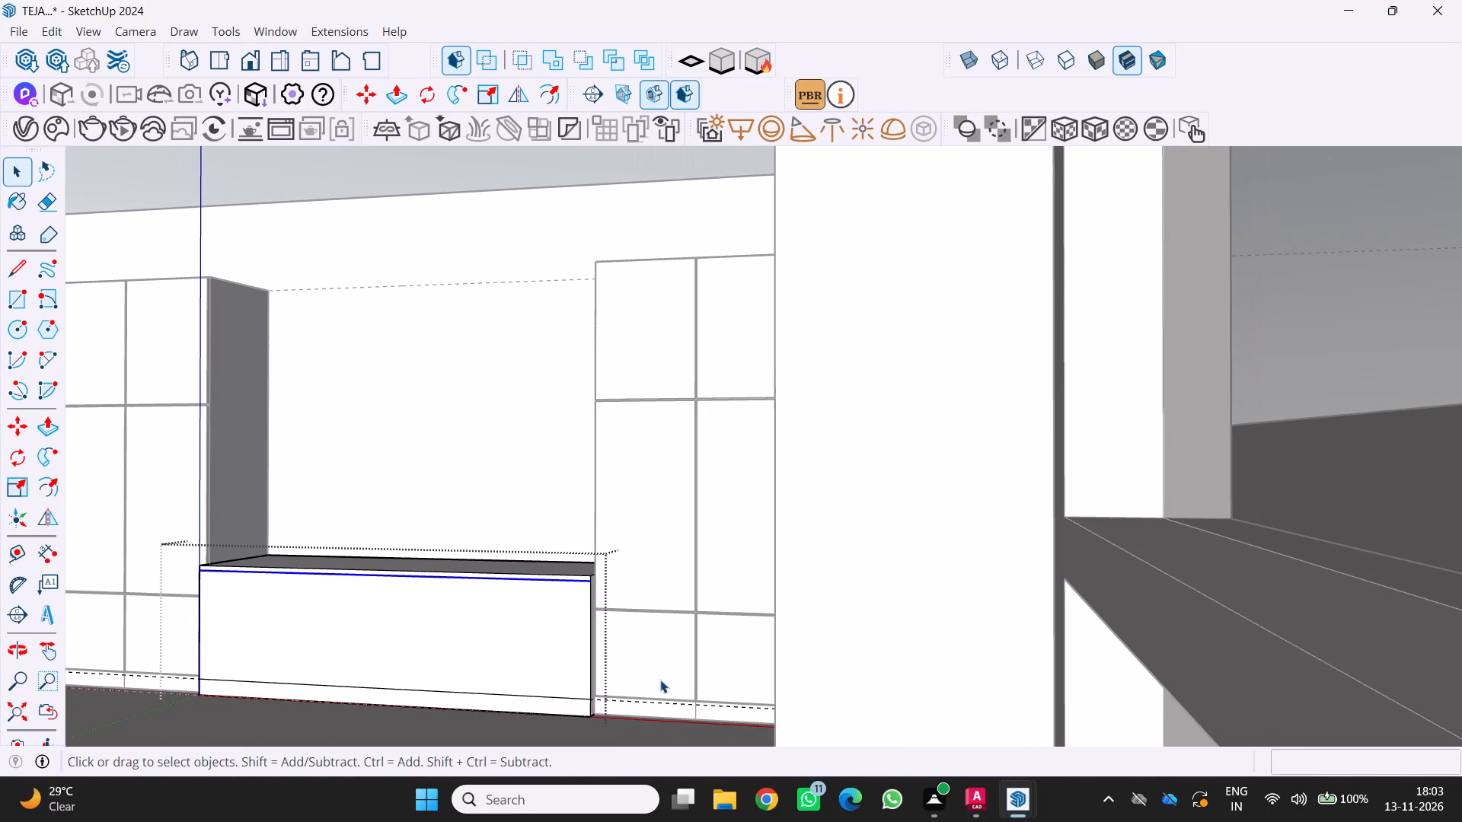
shift+middle_drag(706, 661, 1111, 680)
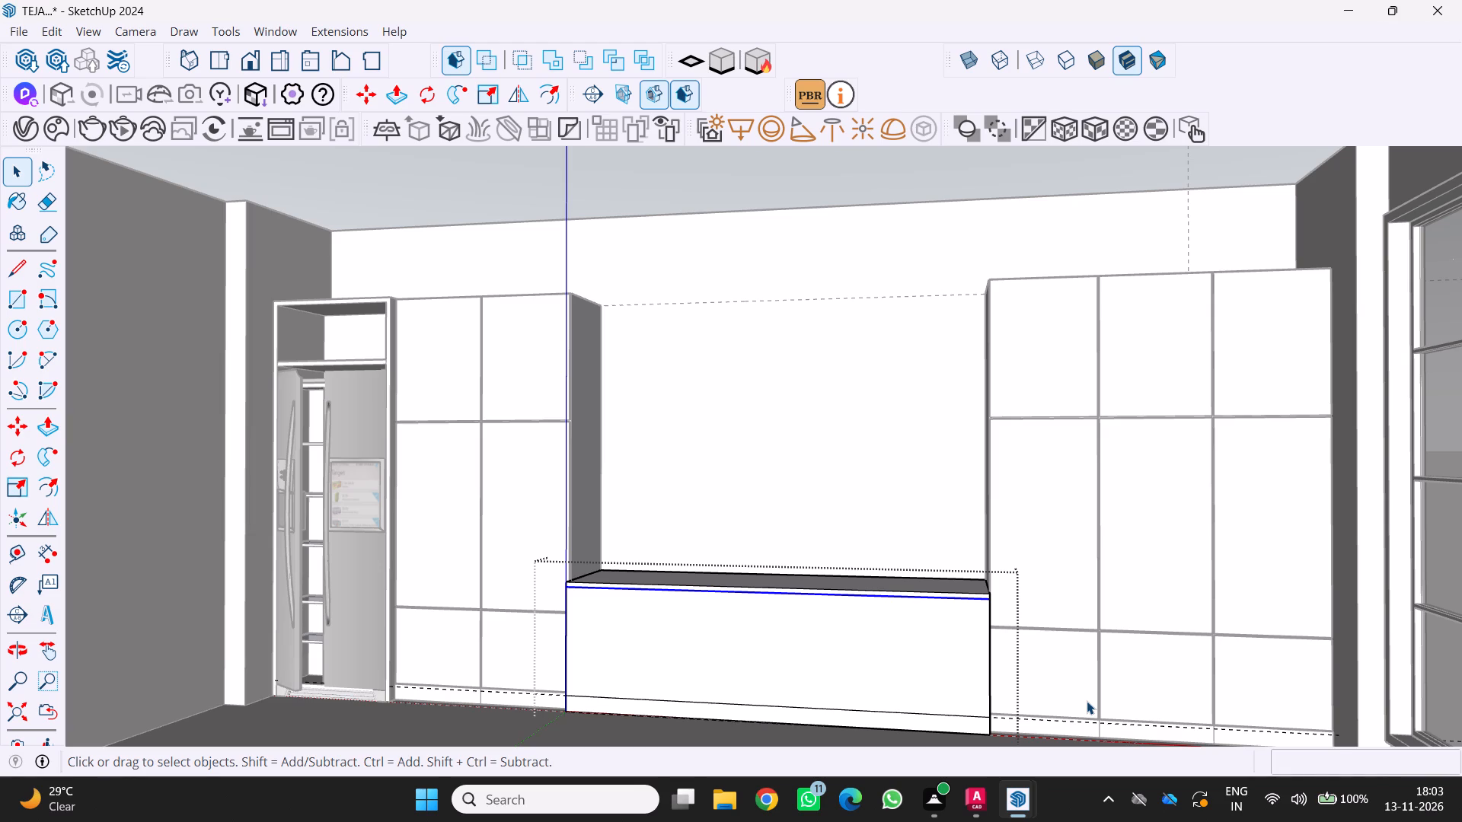
scroll(825, 662, down, 5)
middle_drag(821, 688, 817, 711)
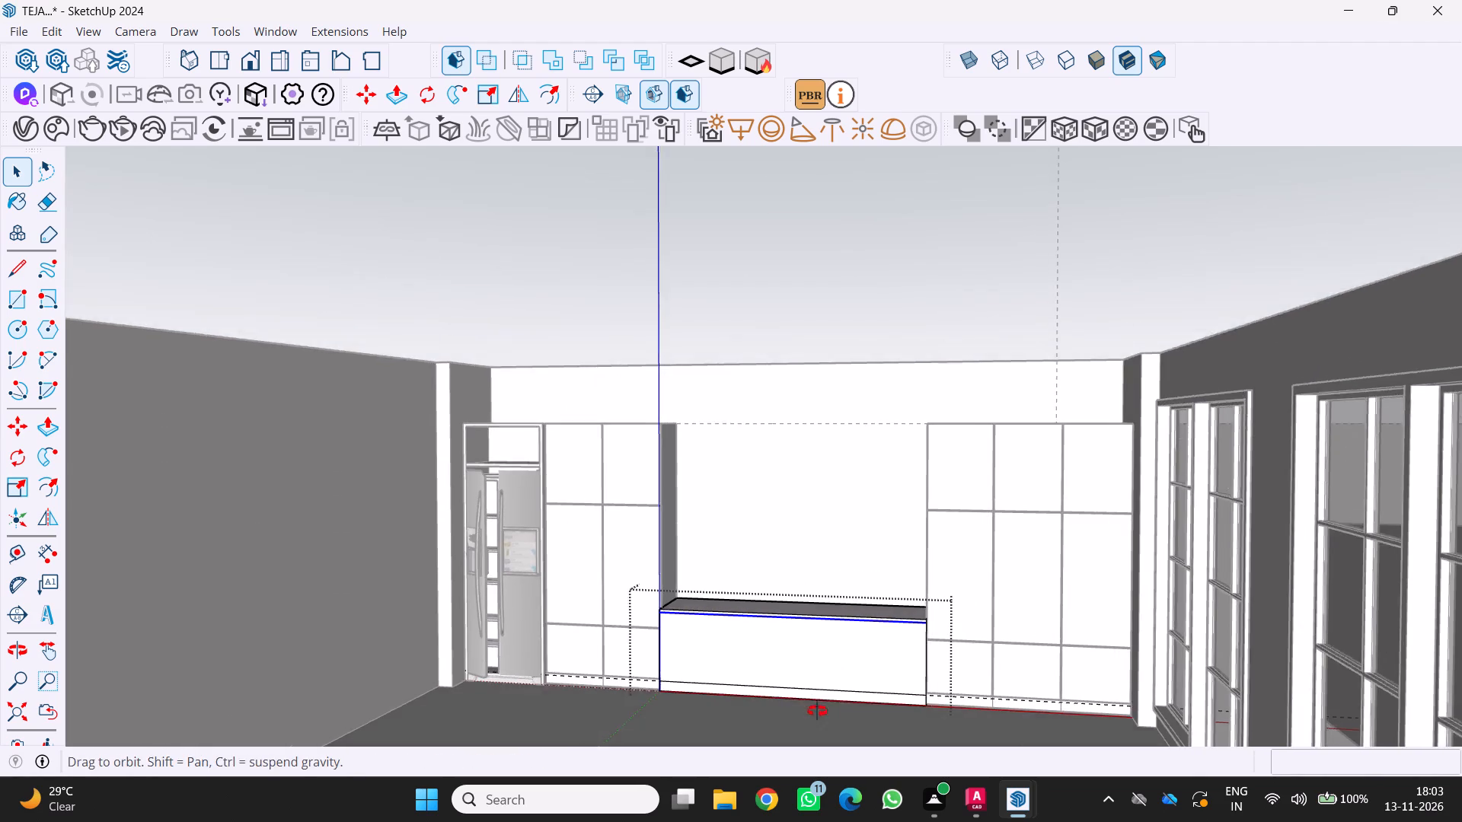
middle_drag(817, 711, 806, 726)
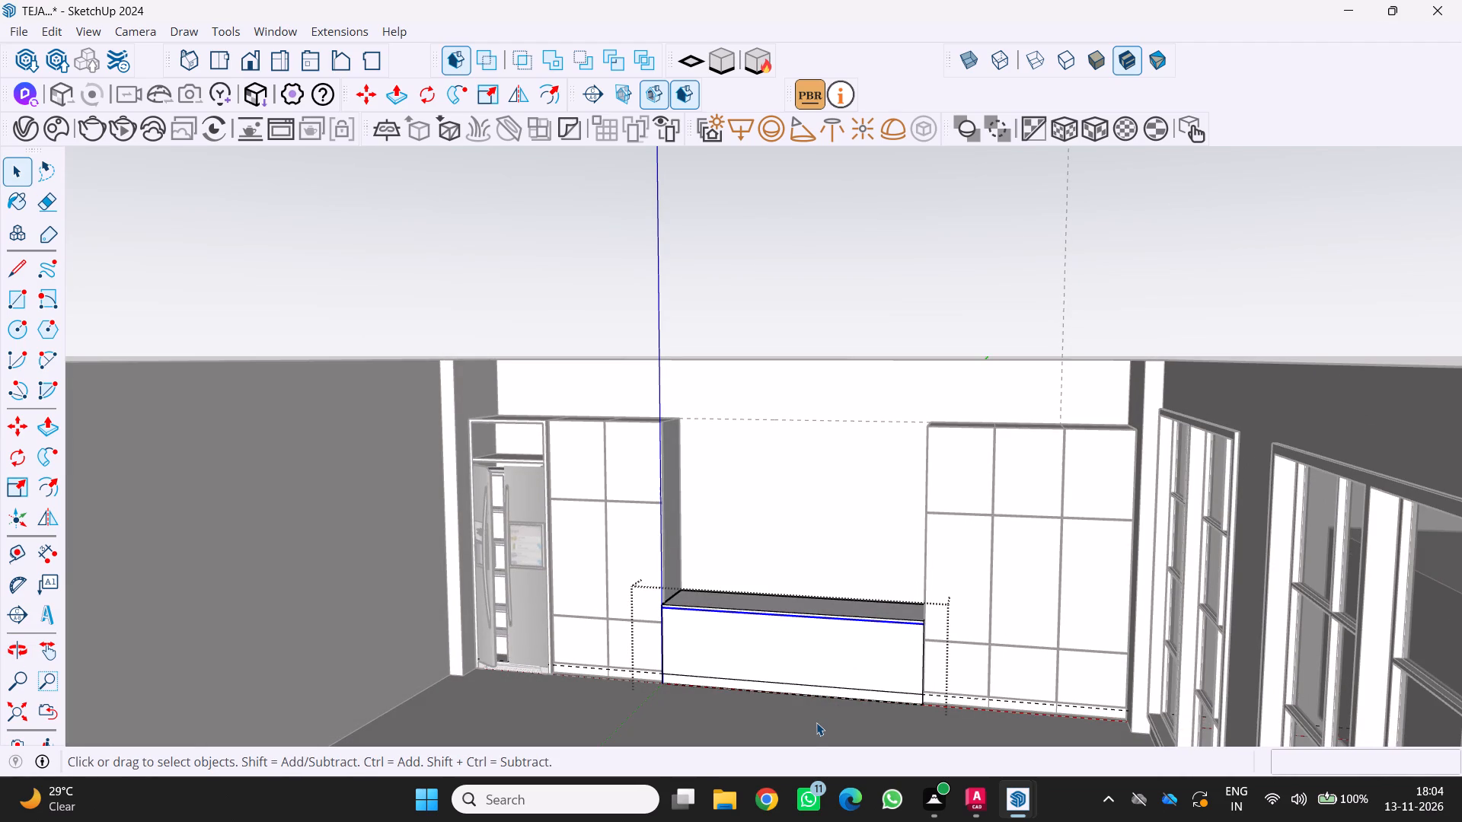
scroll(798, 722, down, 1)
shift+middle_drag(790, 728, 864, 560)
scroll(806, 600, down, 7)
middle_drag(787, 620, 771, 667)
scroll(789, 543, up, 8)
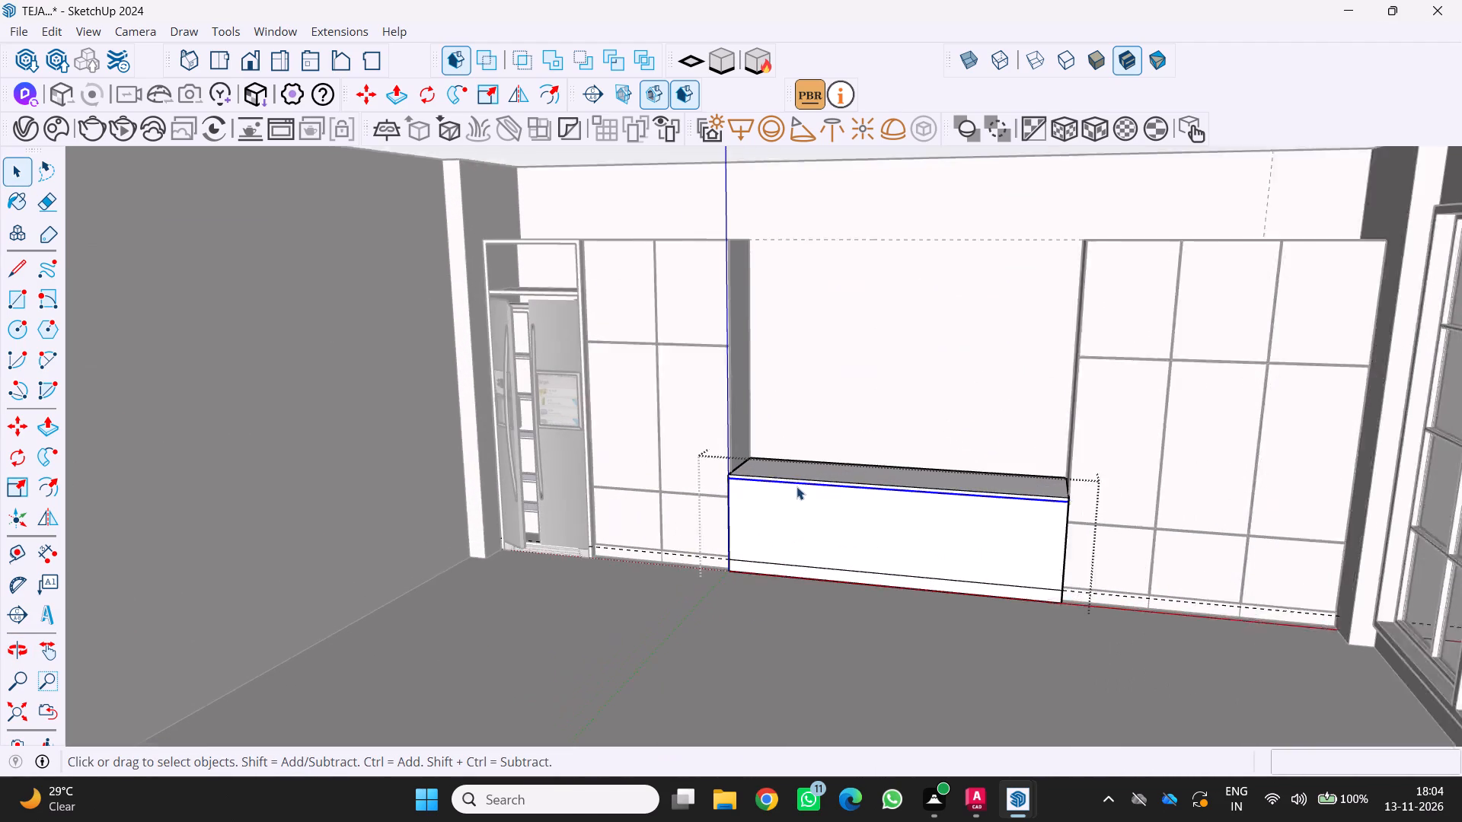
scroll(796, 486, up, 1)
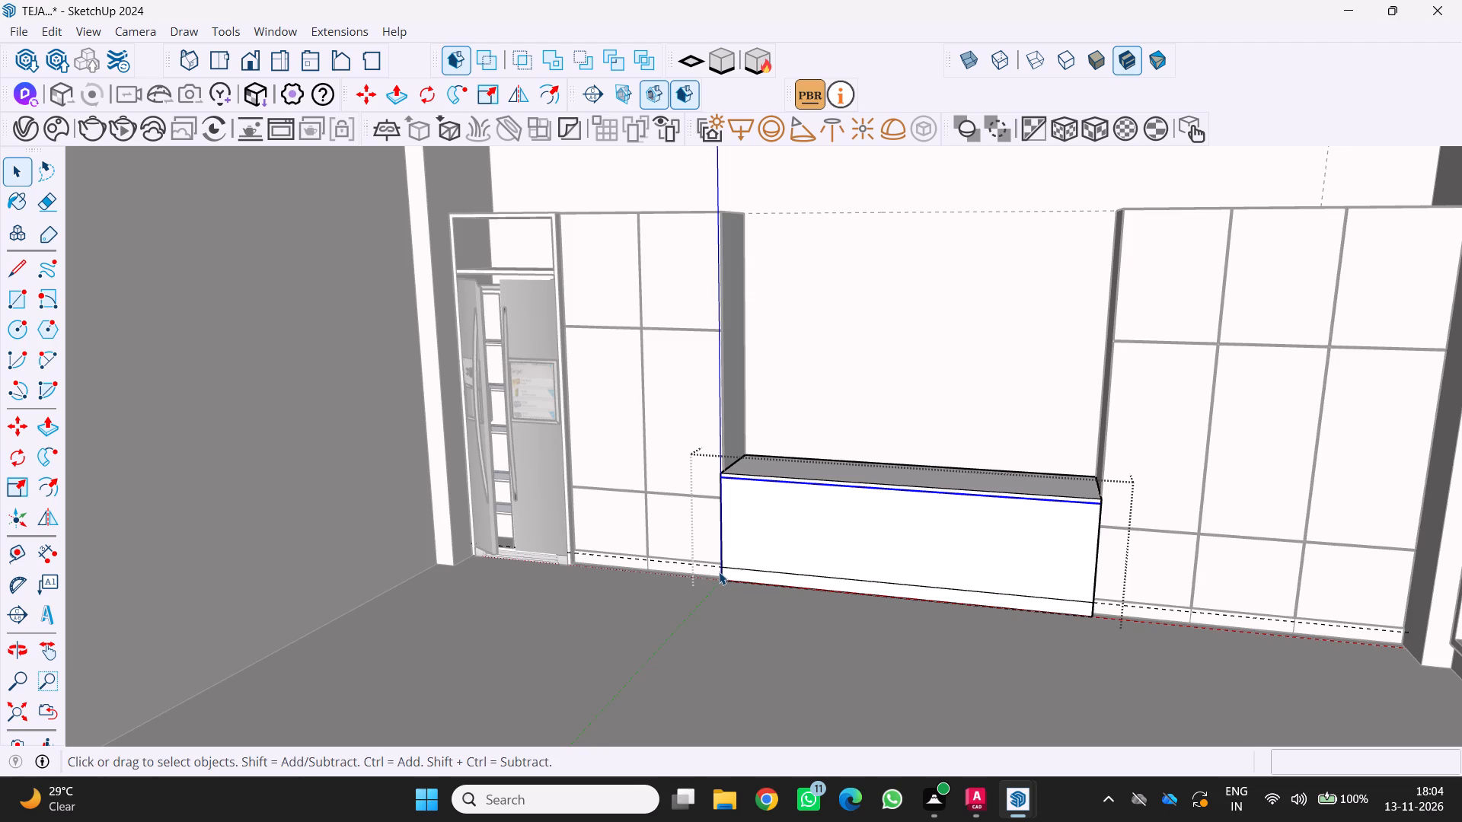
middle_drag(720, 572, 730, 544)
scroll(730, 544, up, 1)
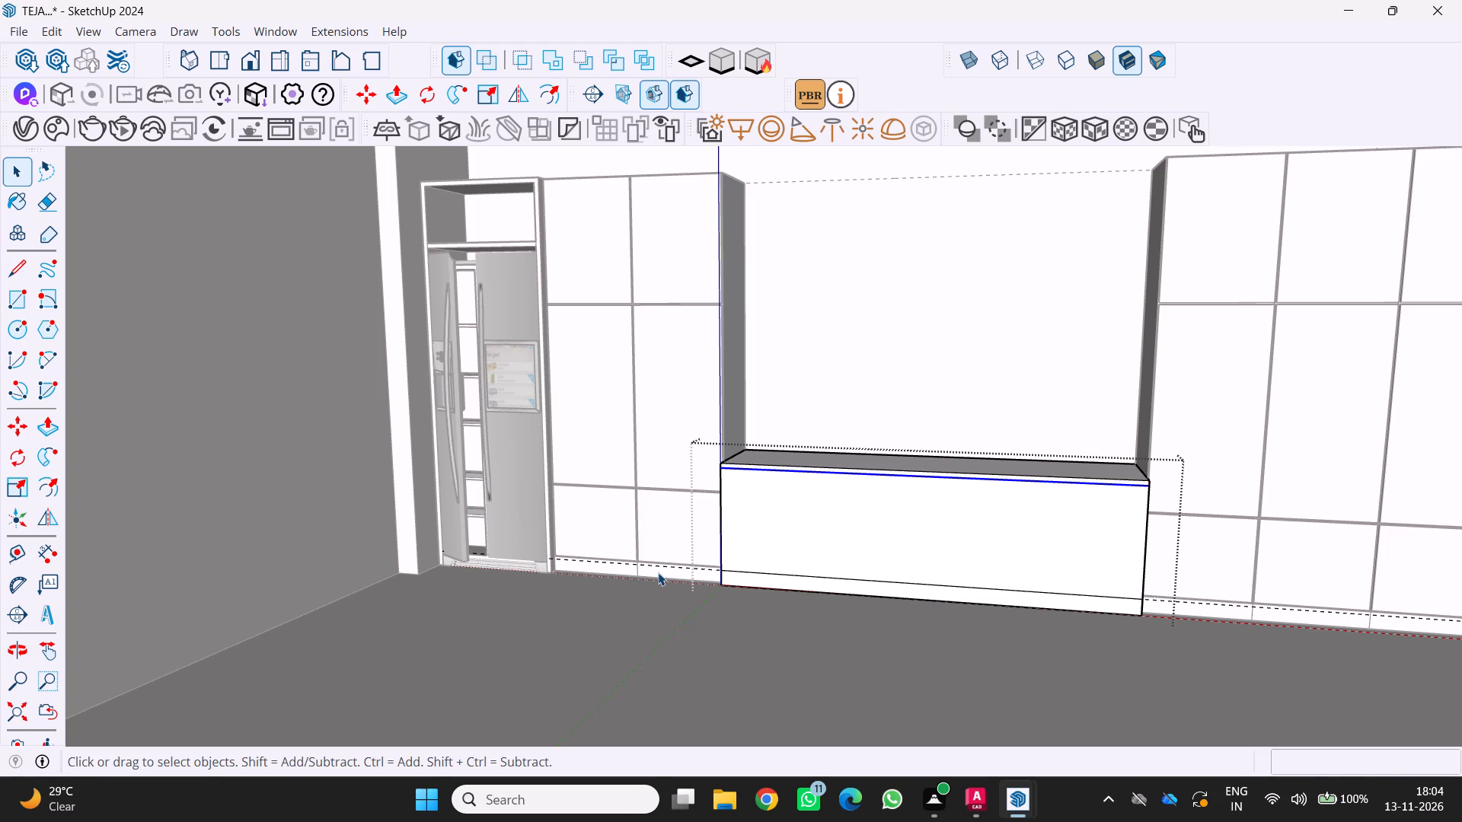
middle_drag(642, 614, 623, 621)
scroll(916, 569, up, 2)
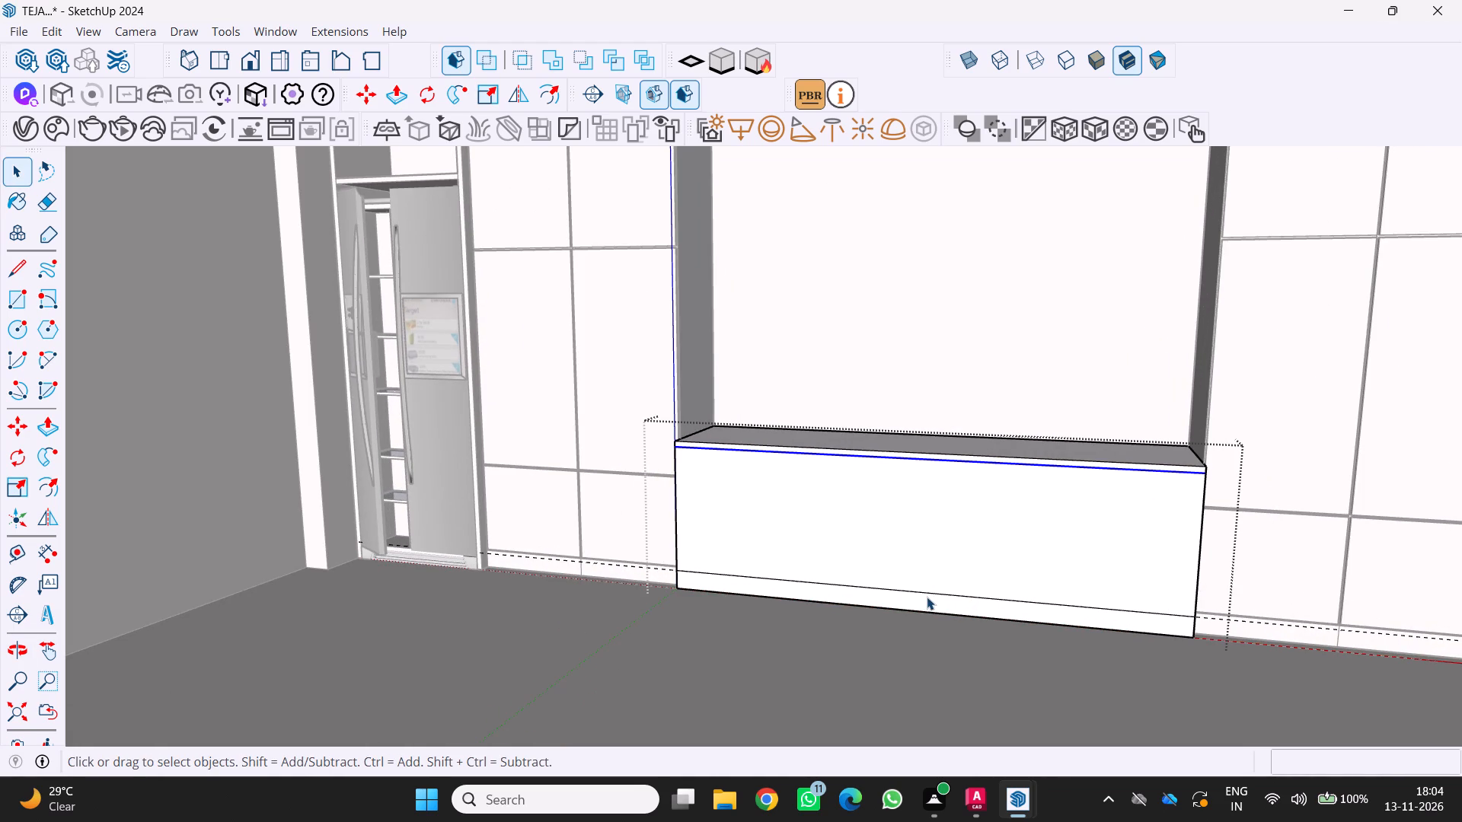
Copy the right vertical edge of the front's middle panel 60 cm inward to mark the first door division.
scroll(1103, 572, up, 3)
middle_drag(1135, 548, 1055, 583)
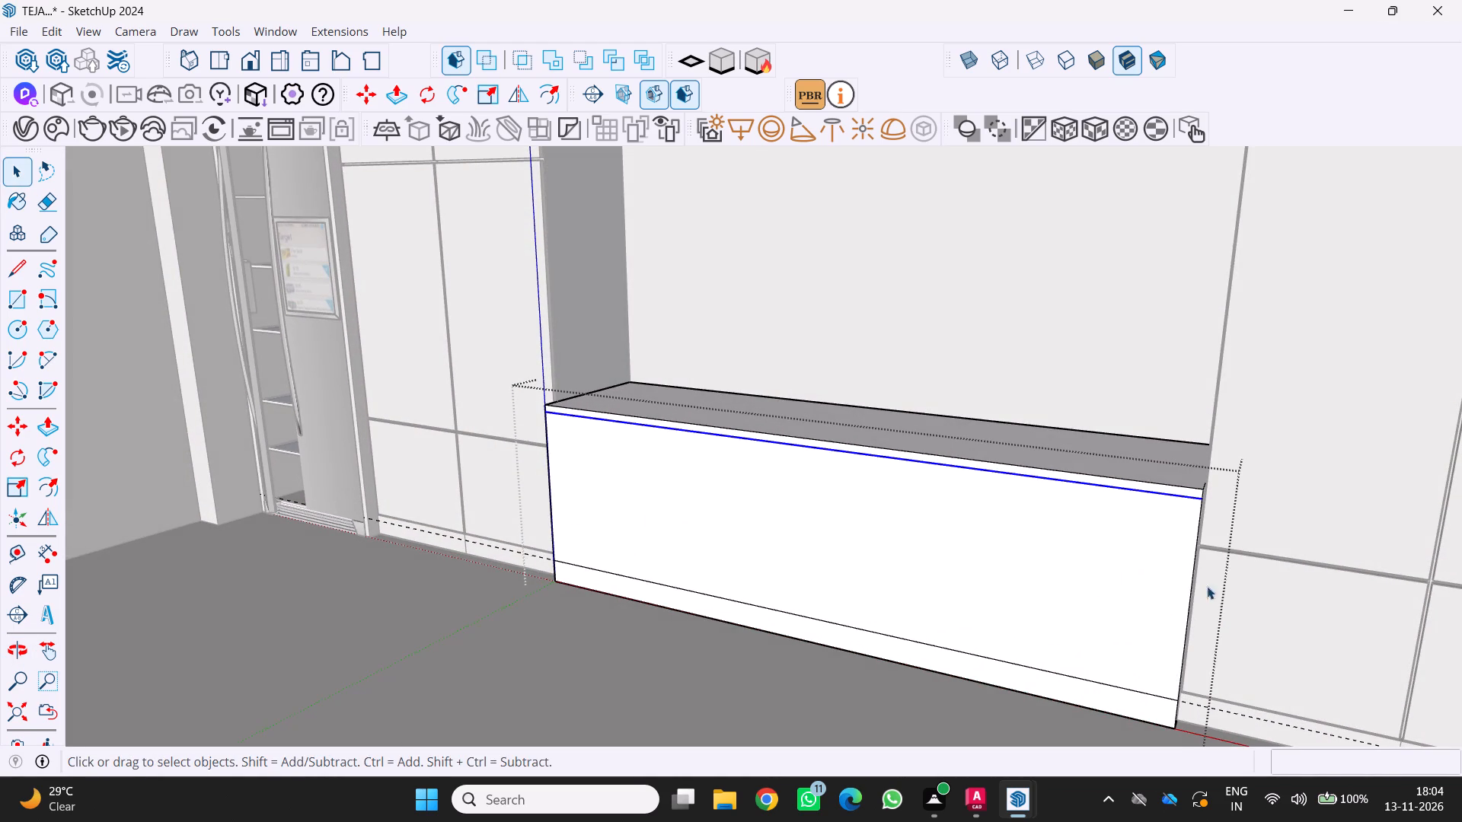
middle_drag(1193, 560, 1126, 551)
scroll(1132, 555, up, 3)
key(space)
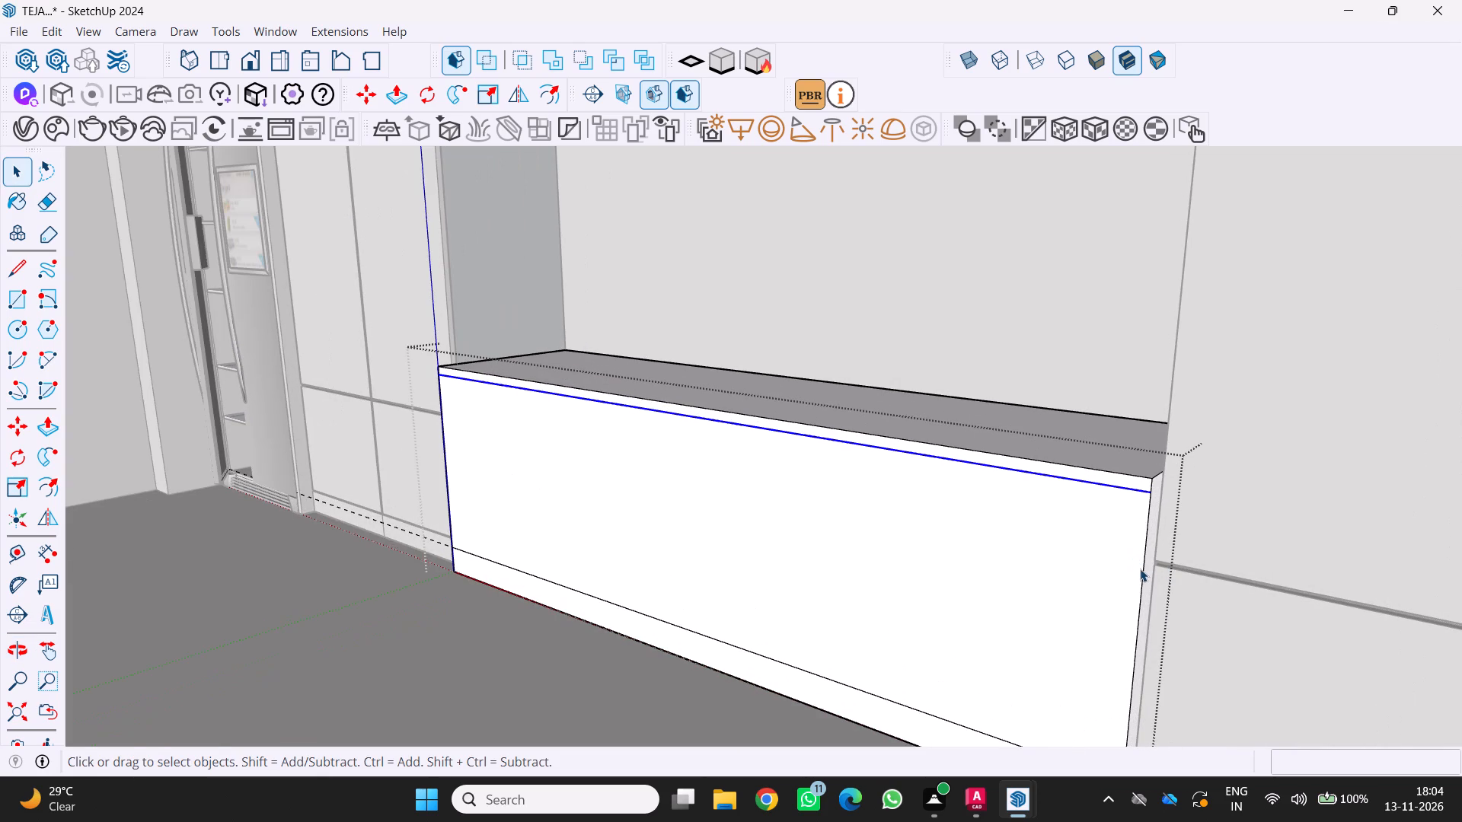
click(1140, 569)
key(space)
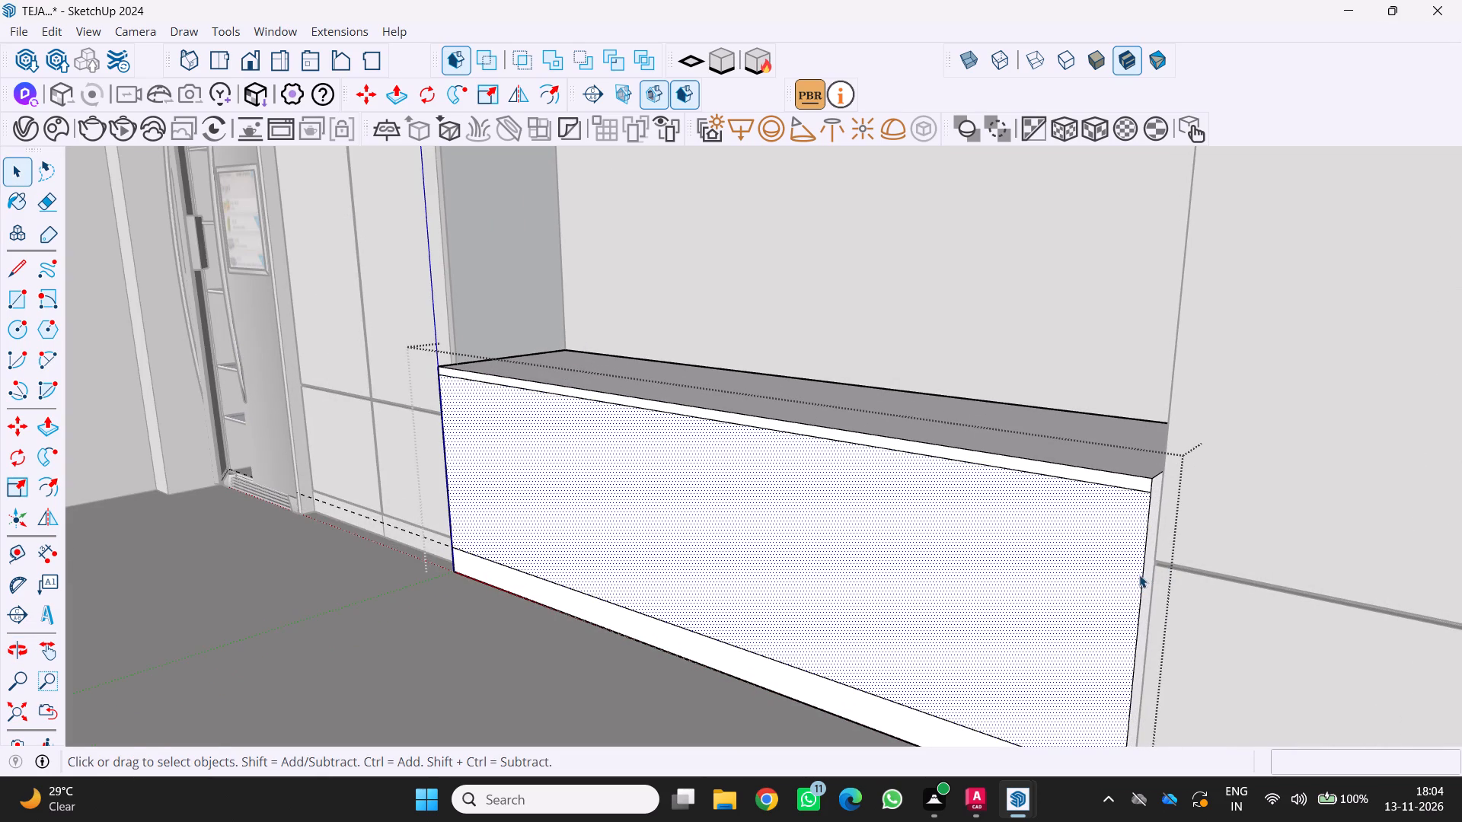
click(1140, 577)
middle_drag(1111, 598, 1231, 567)
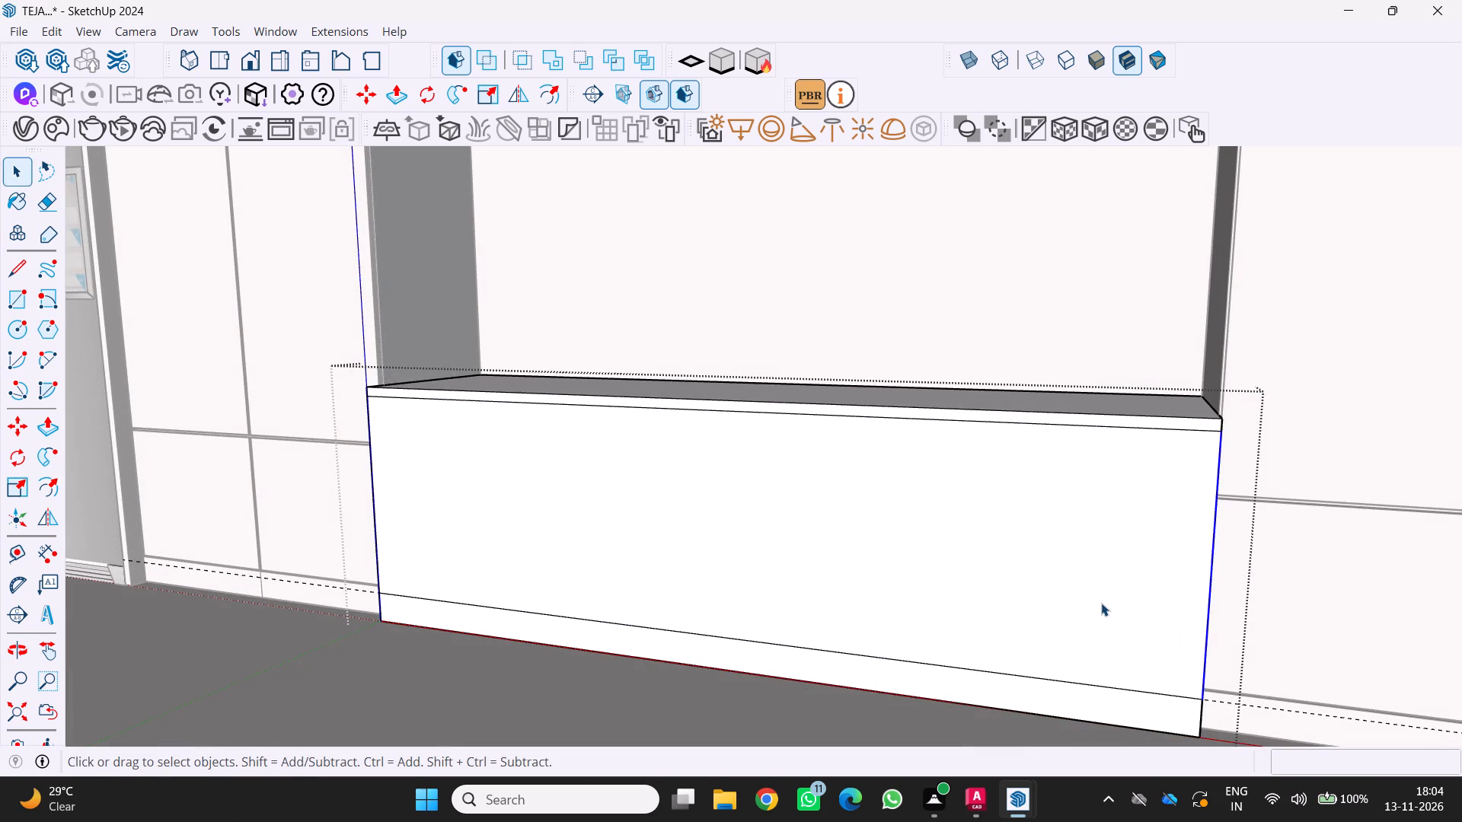
key(m)
scroll(1195, 535, up, 2)
scroll(1218, 440, up, 6)
click(1229, 406)
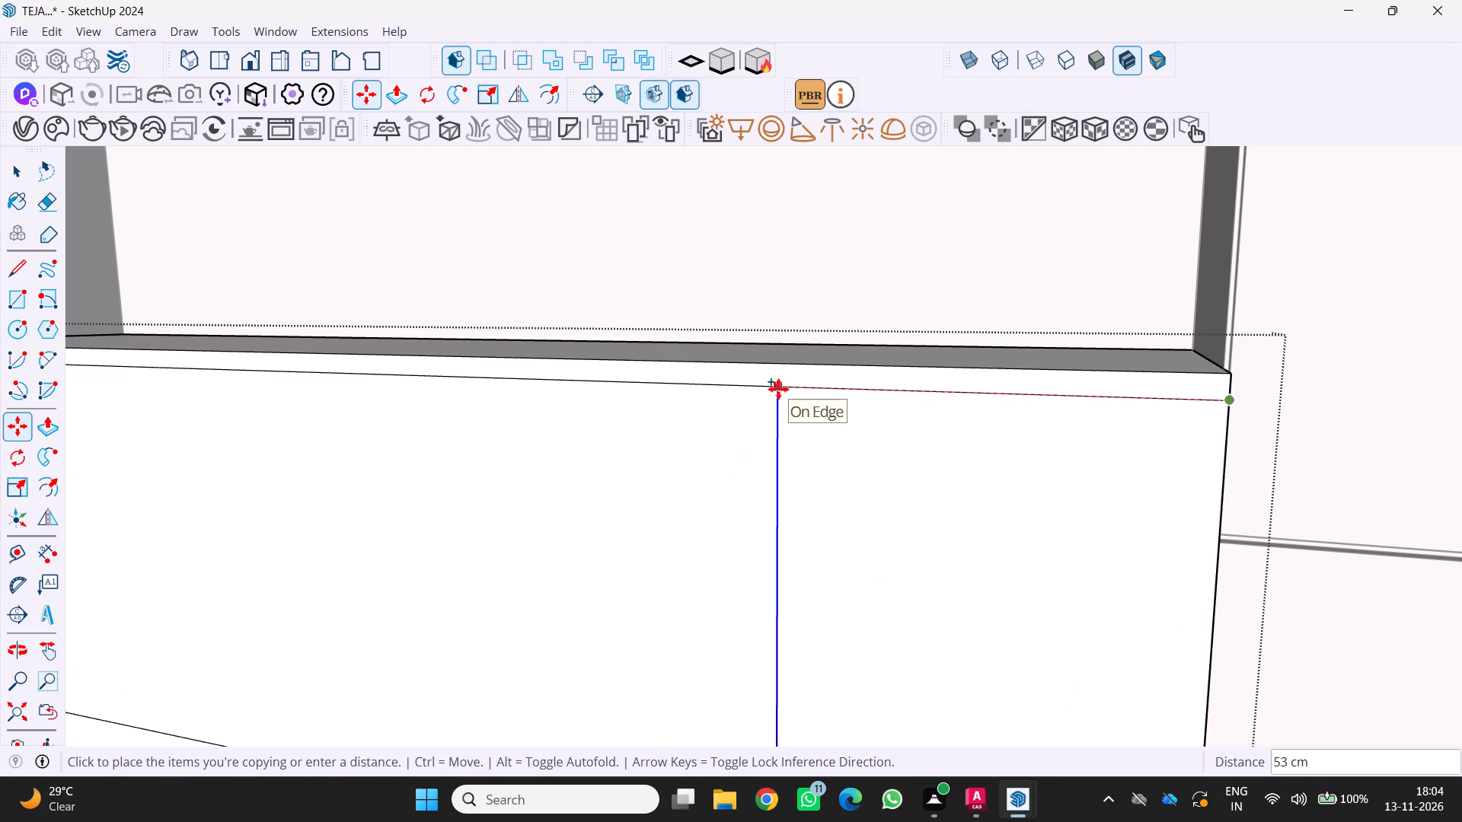
text(60)
key(Return)
scroll(798, 397, down, 7)
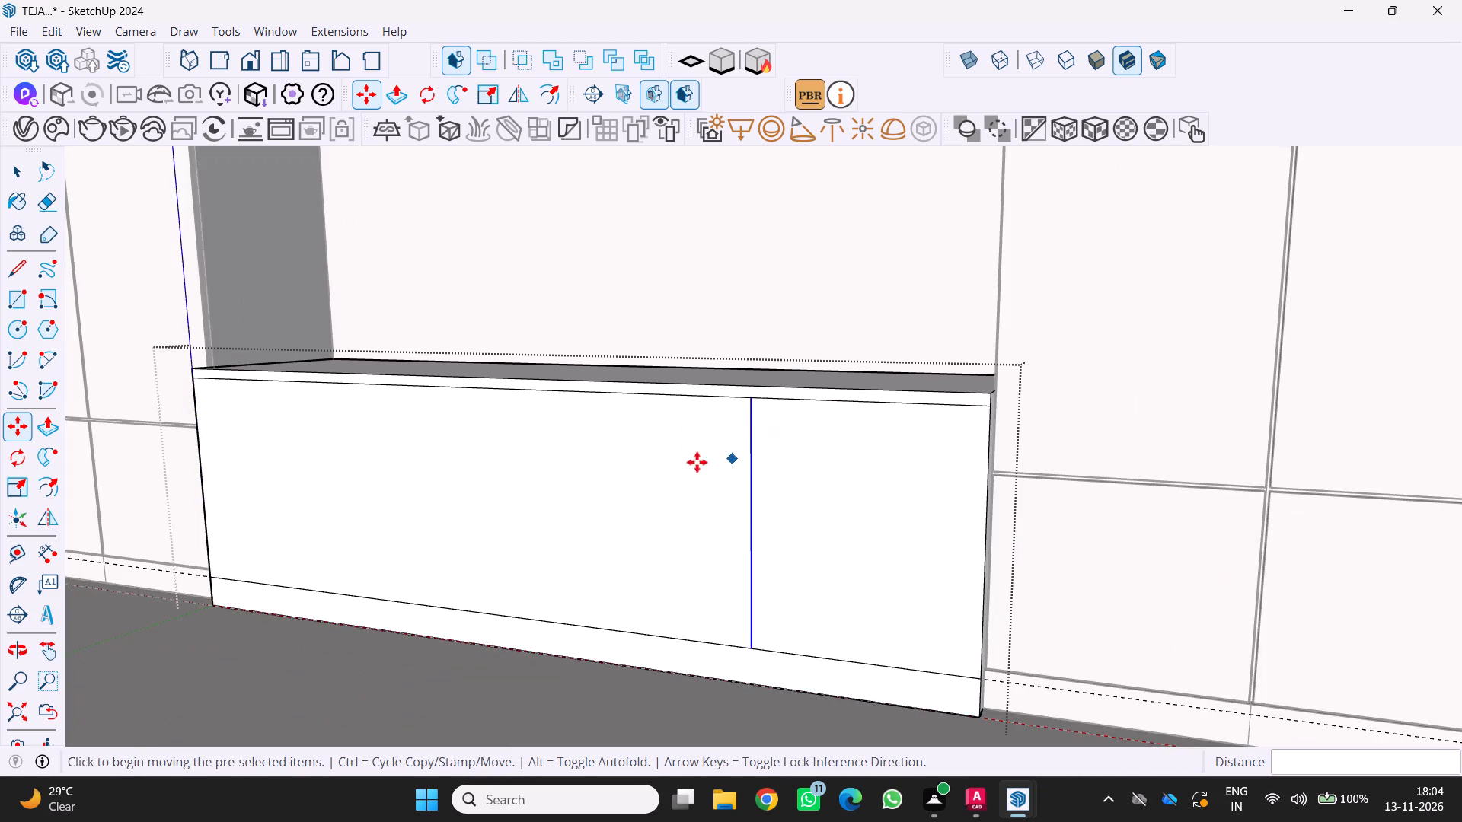
Copy the first vertical division line another 60 cm left along the base unit's front face.
scroll(726, 412, up, 3)
key(m)
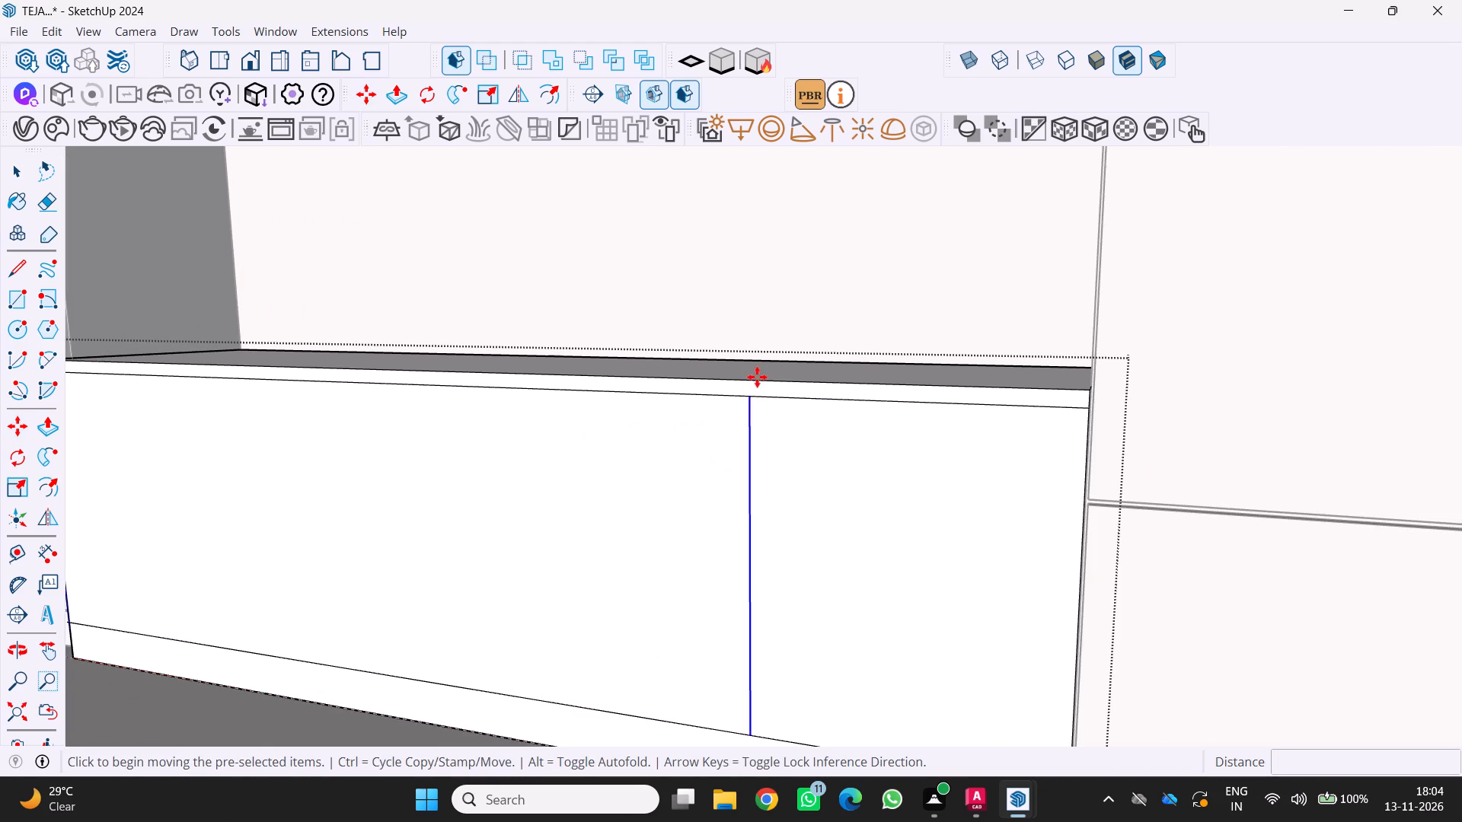
scroll(770, 414, up, 4)
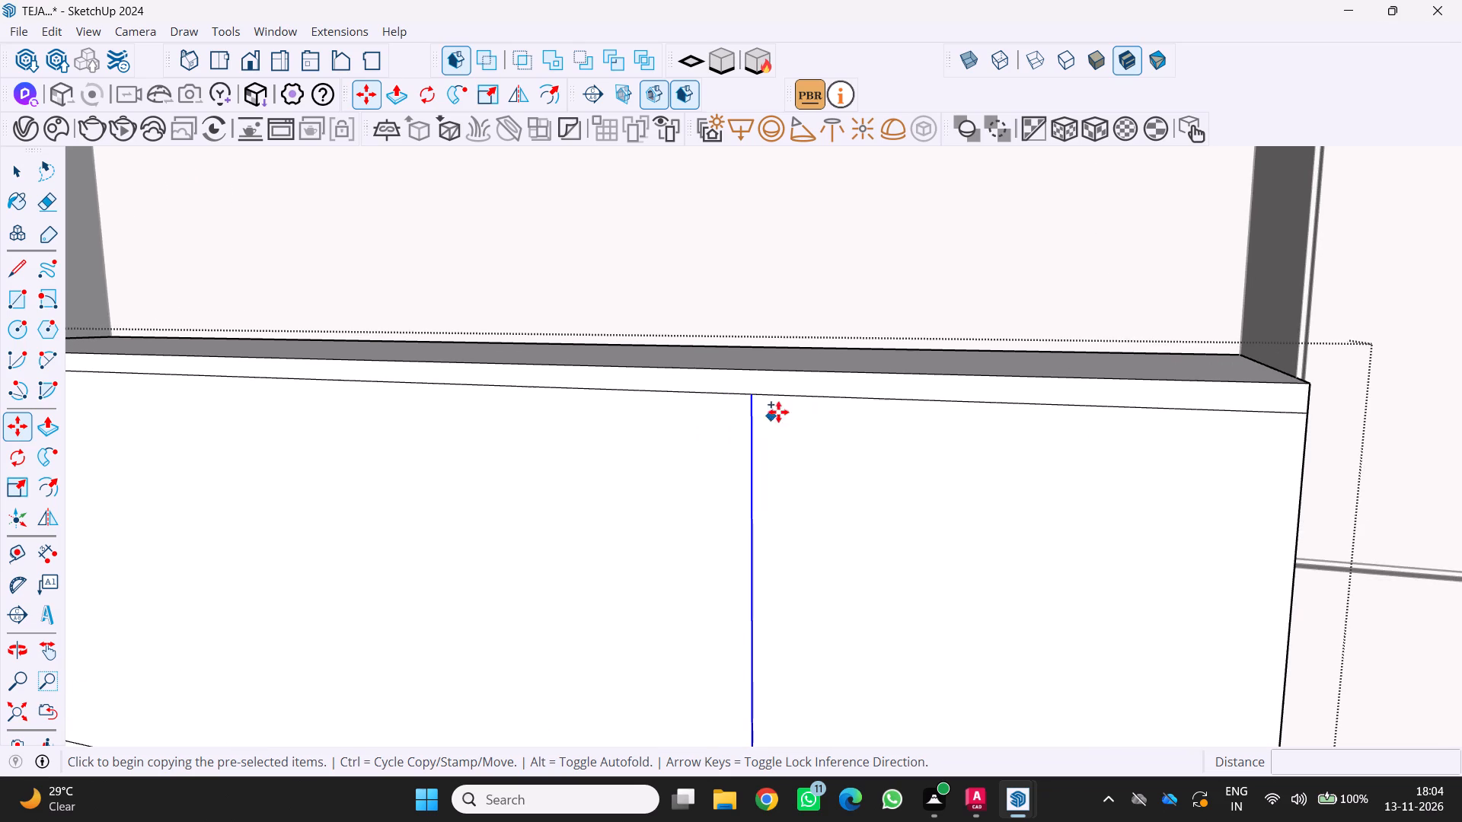
click(758, 395)
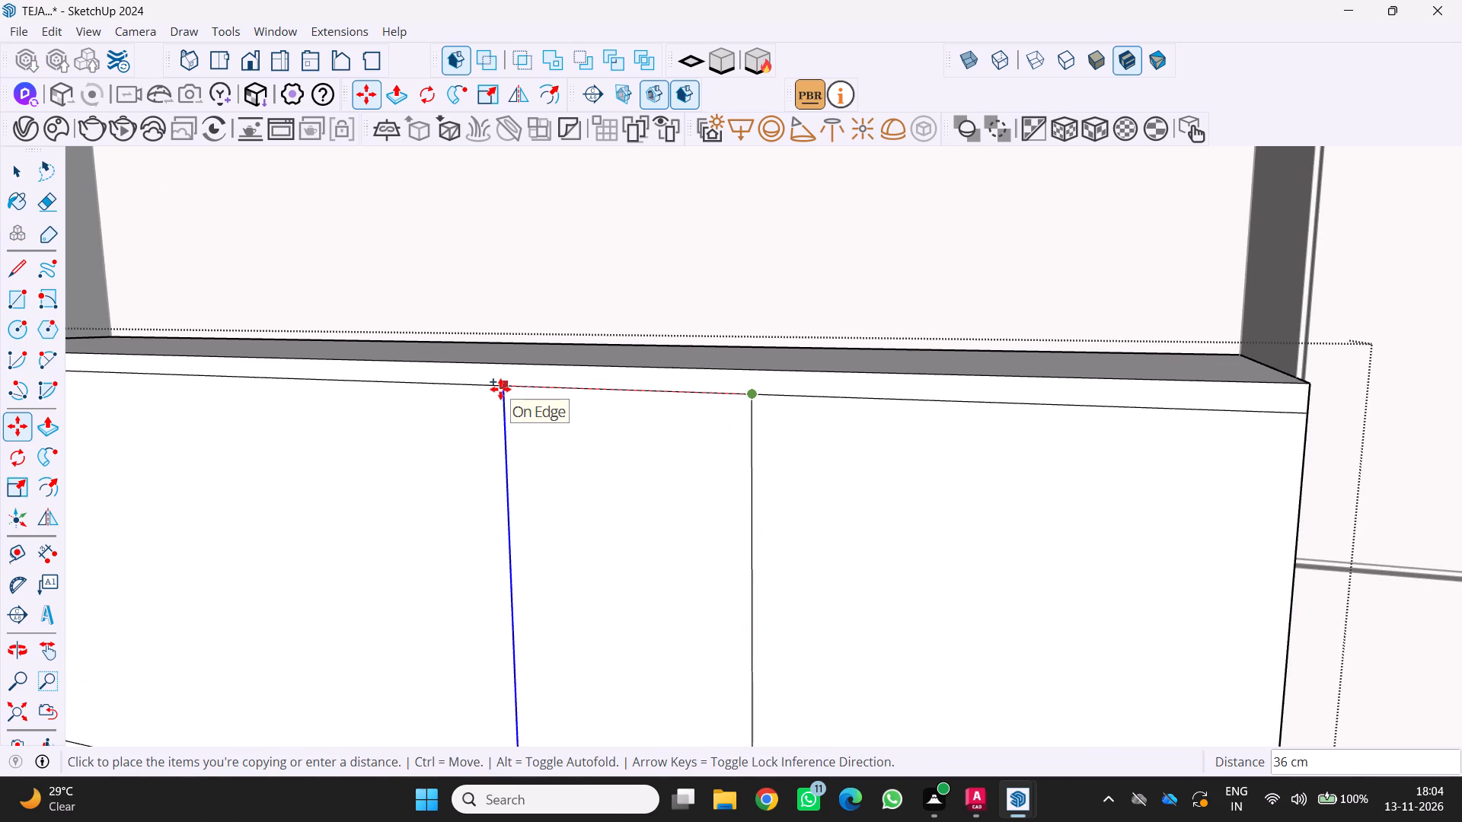
text(60)
key(Return)
Copy the second vertical division line 80 cm further left along the base unit's front face.
scroll(515, 413, down, 5)
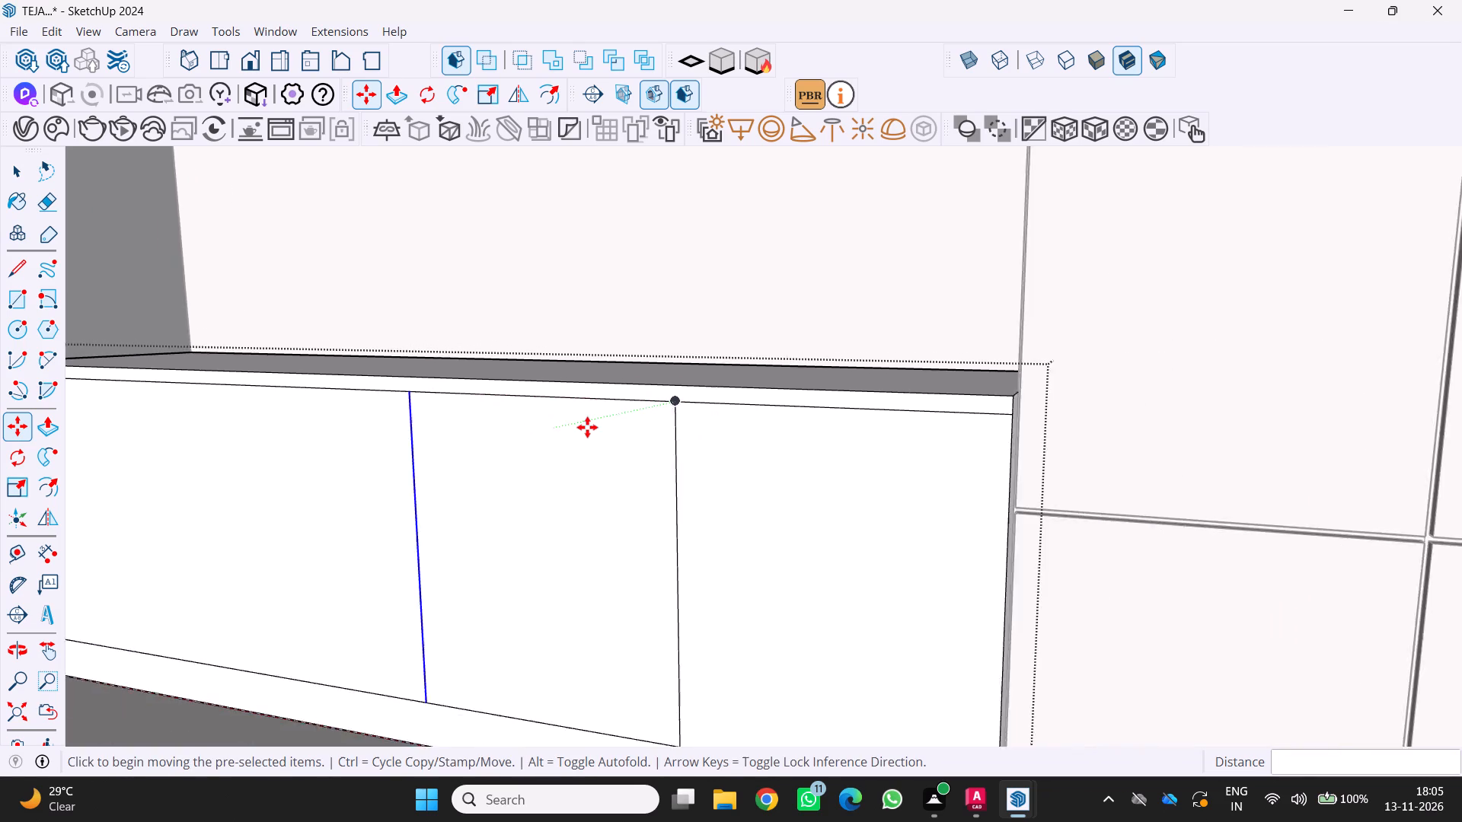
scroll(587, 427, down, 8)
middle_drag(583, 454, 653, 457)
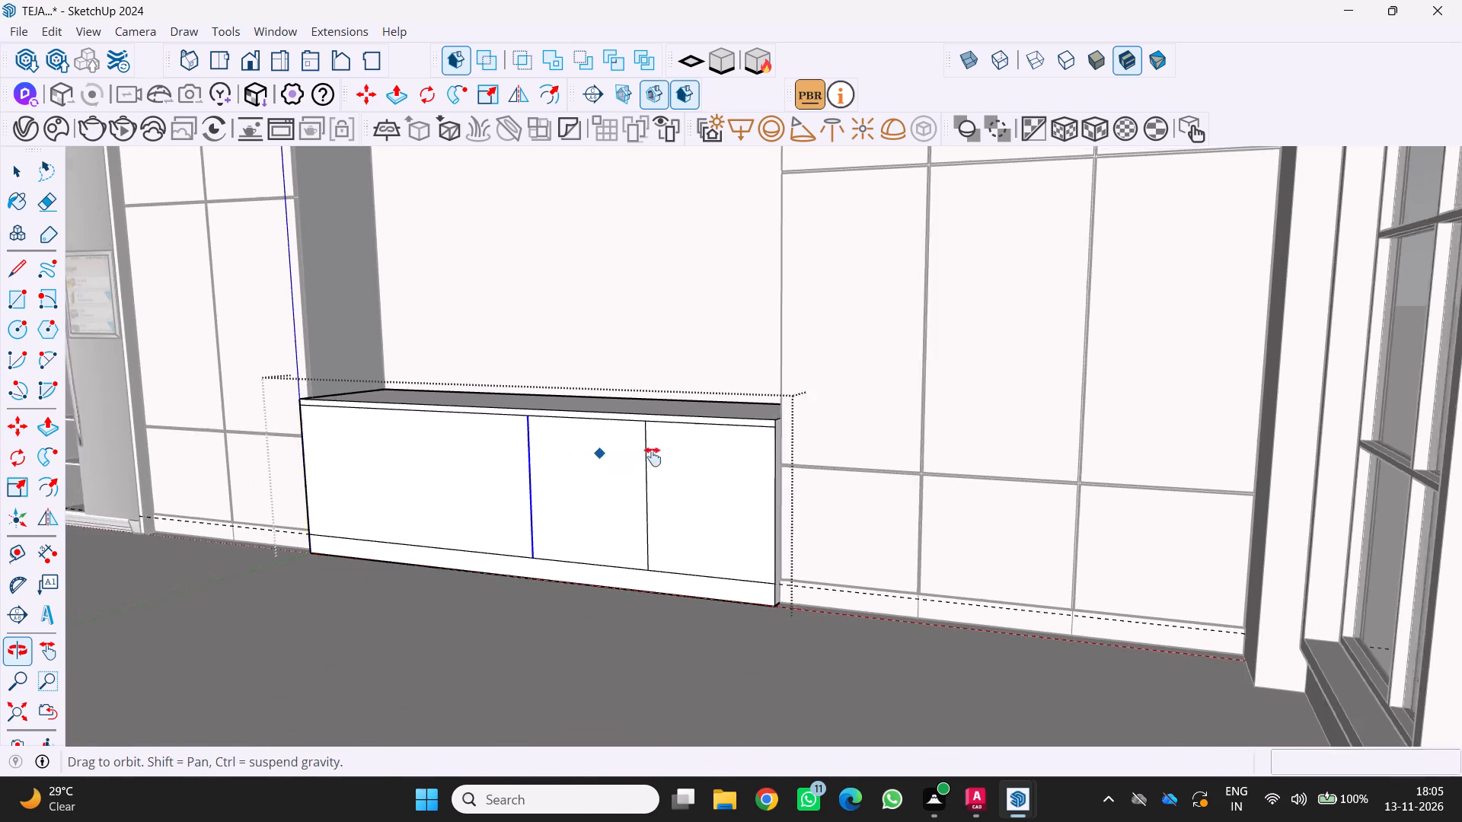
middle_drag(653, 457, 826, 452)
middle_click(828, 452)
scroll(771, 425, up, 2)
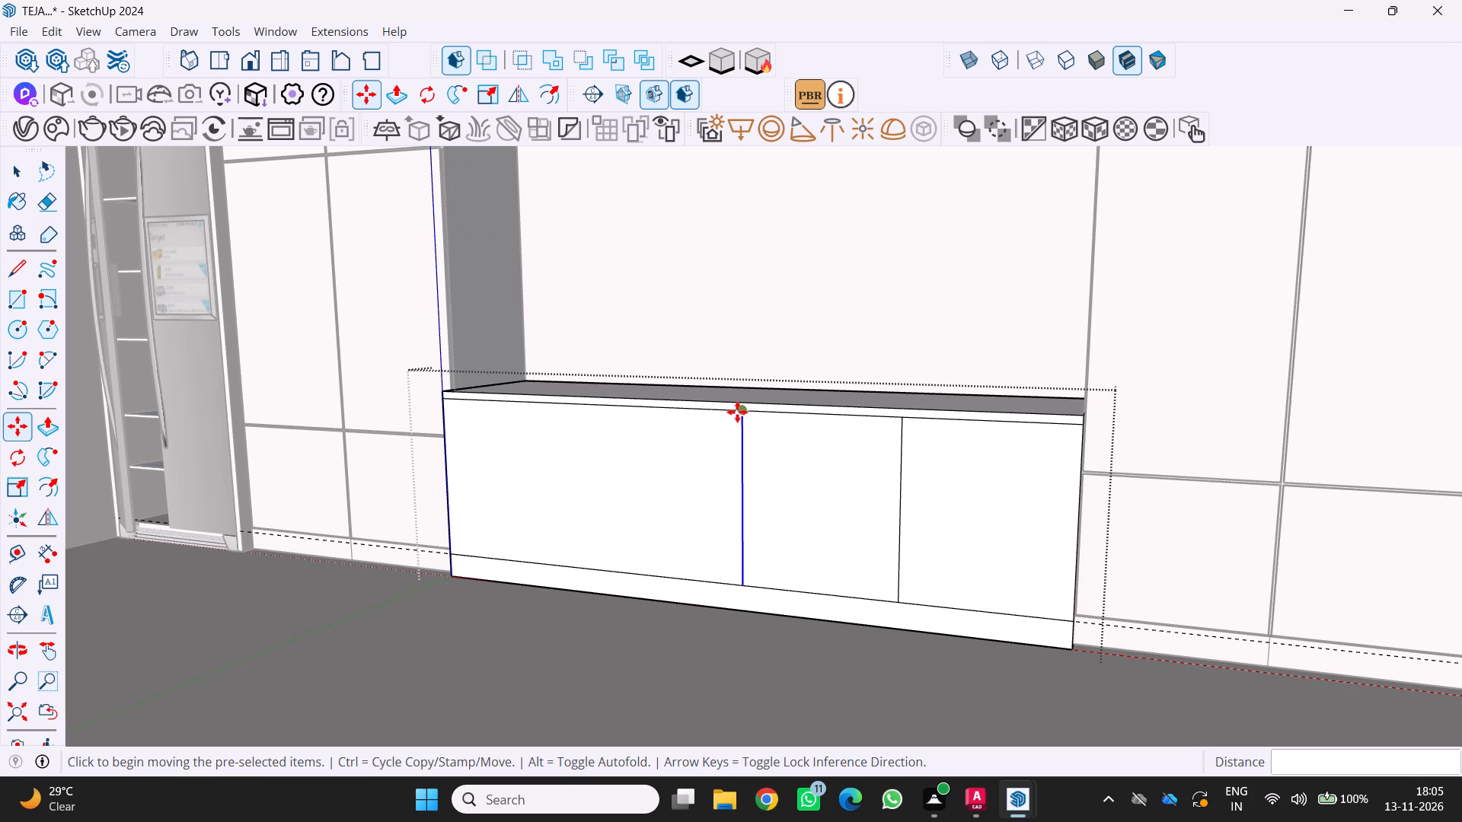
click(742, 414)
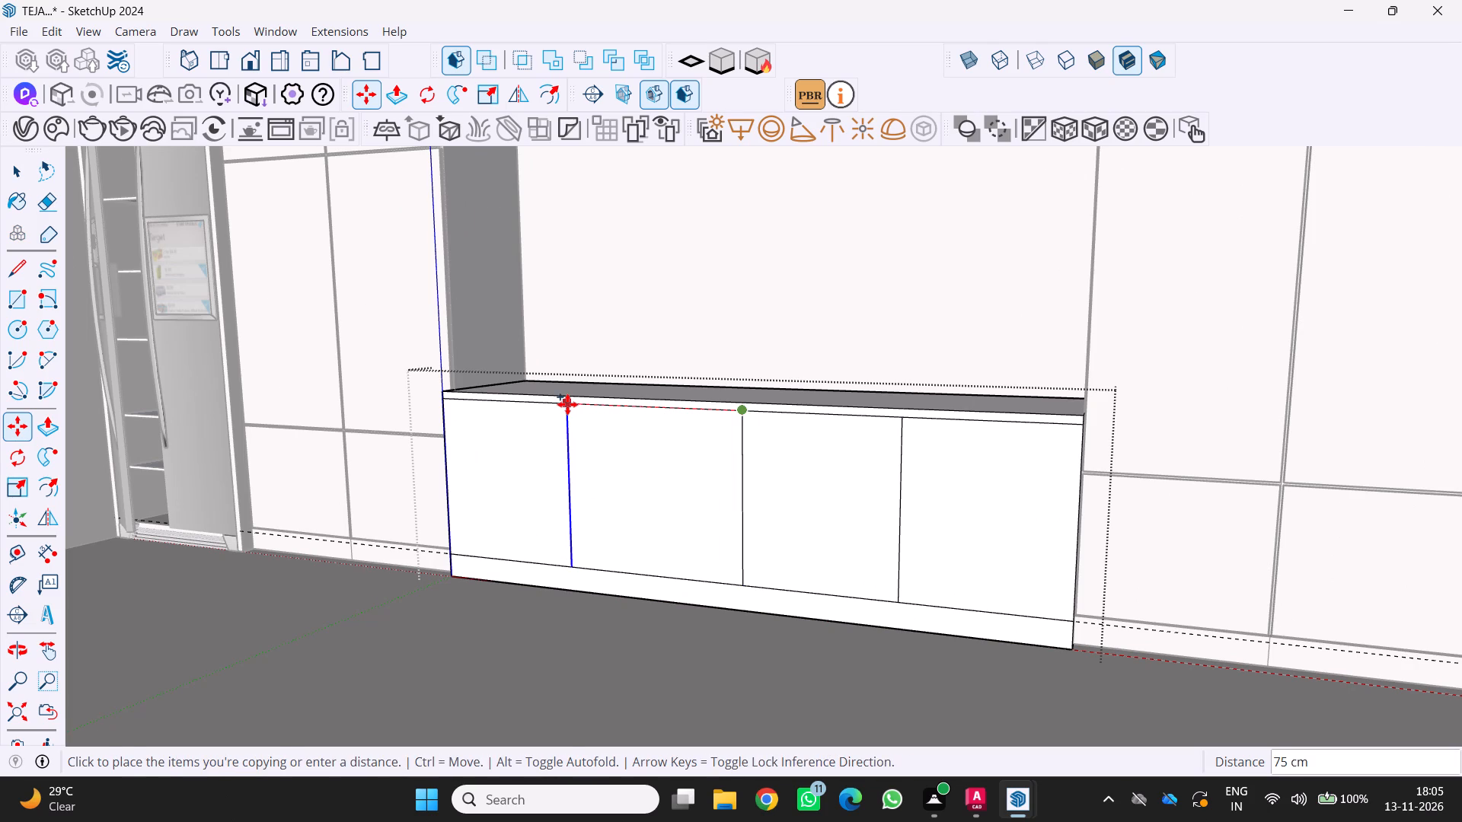
text(80)
key(Return)
scroll(572, 444, down, 7)
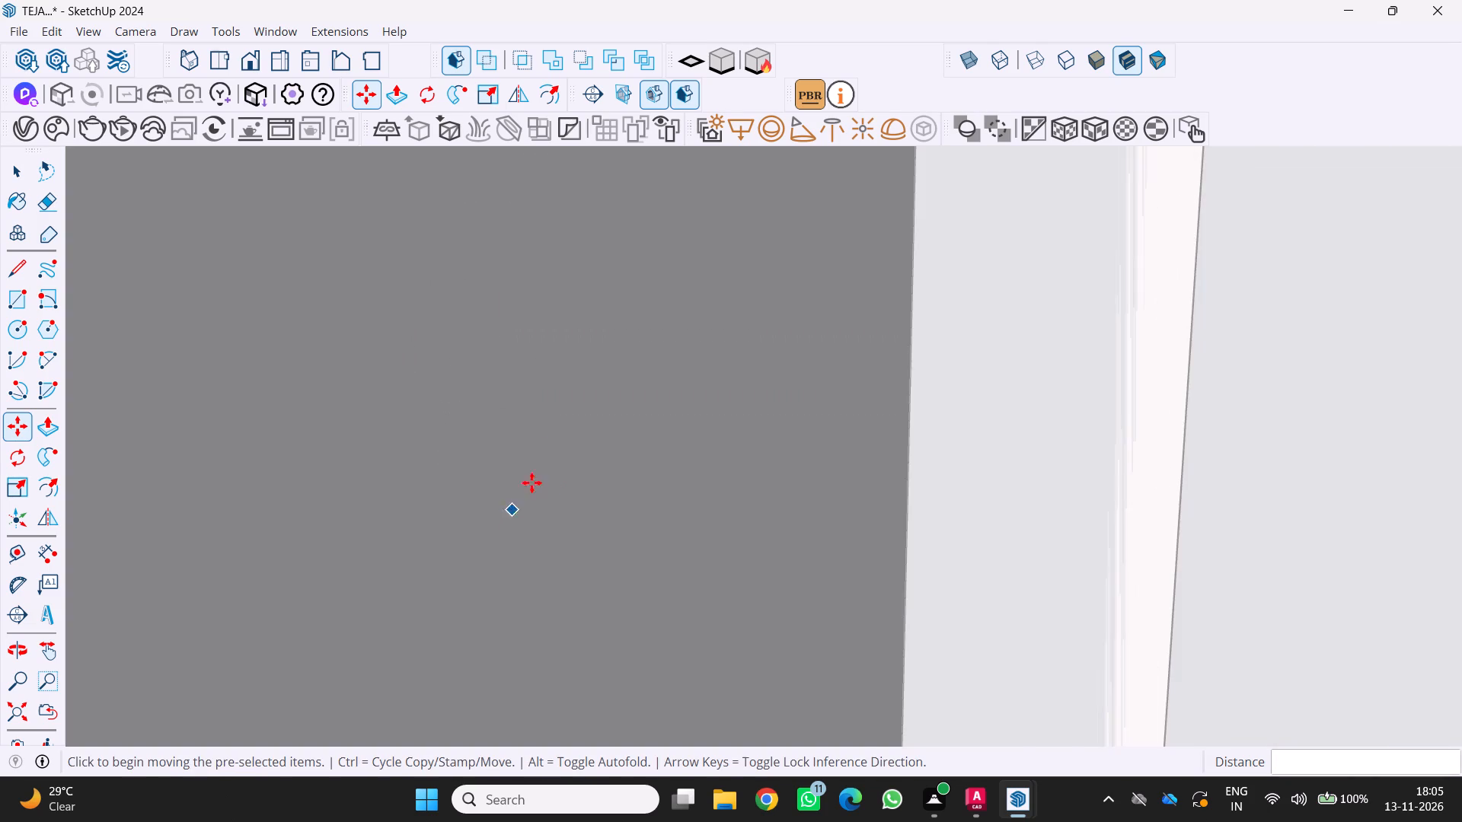
Examine the base unit's divided door front between the tall cabinets, up close and within the whole room.
scroll(557, 446, down, 20)
scroll(557, 446, down, 16)
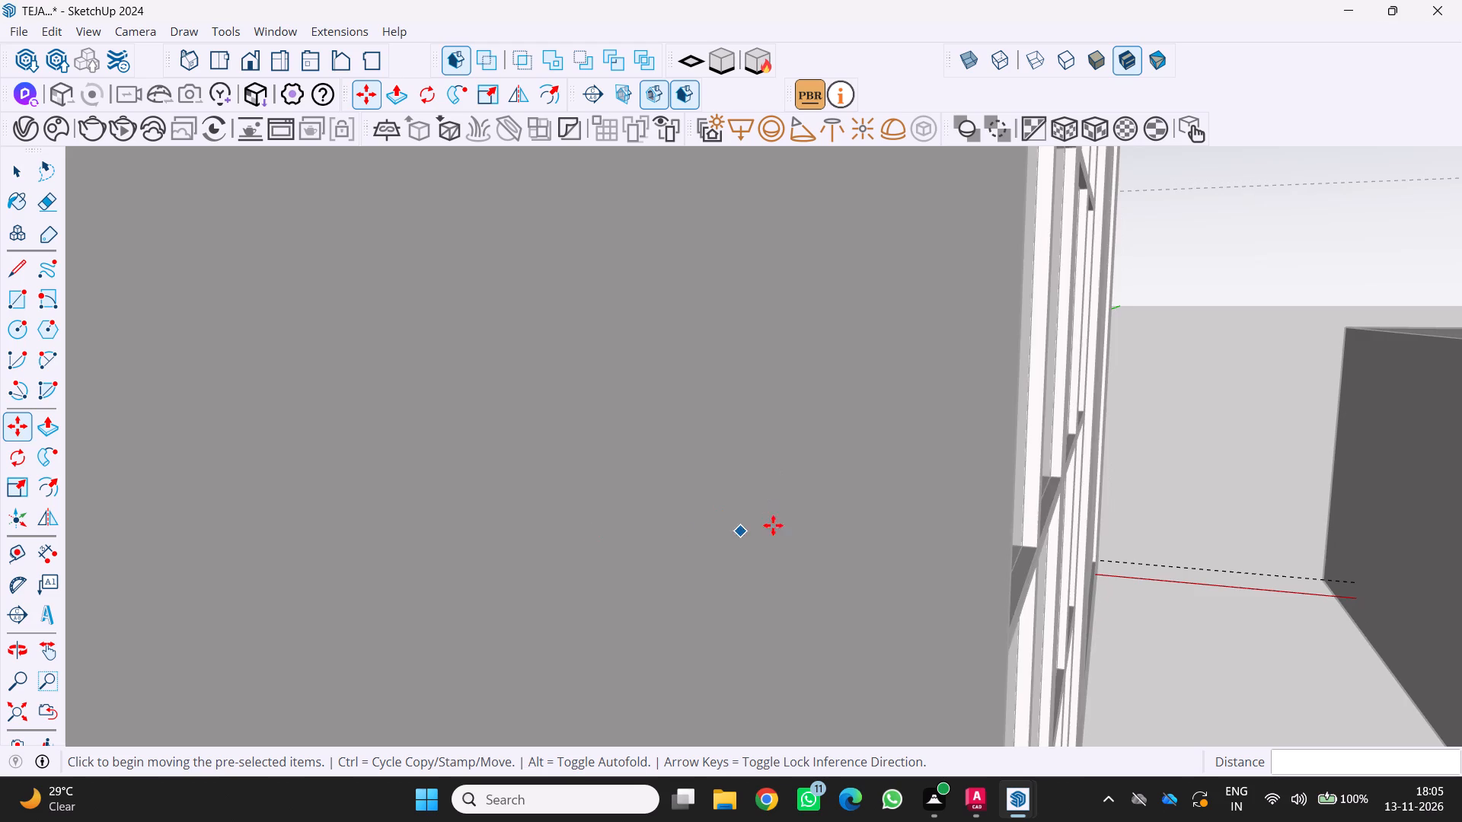
scroll(773, 525, down, 20)
scroll(773, 525, down, 12)
scroll(665, 546, up, 2)
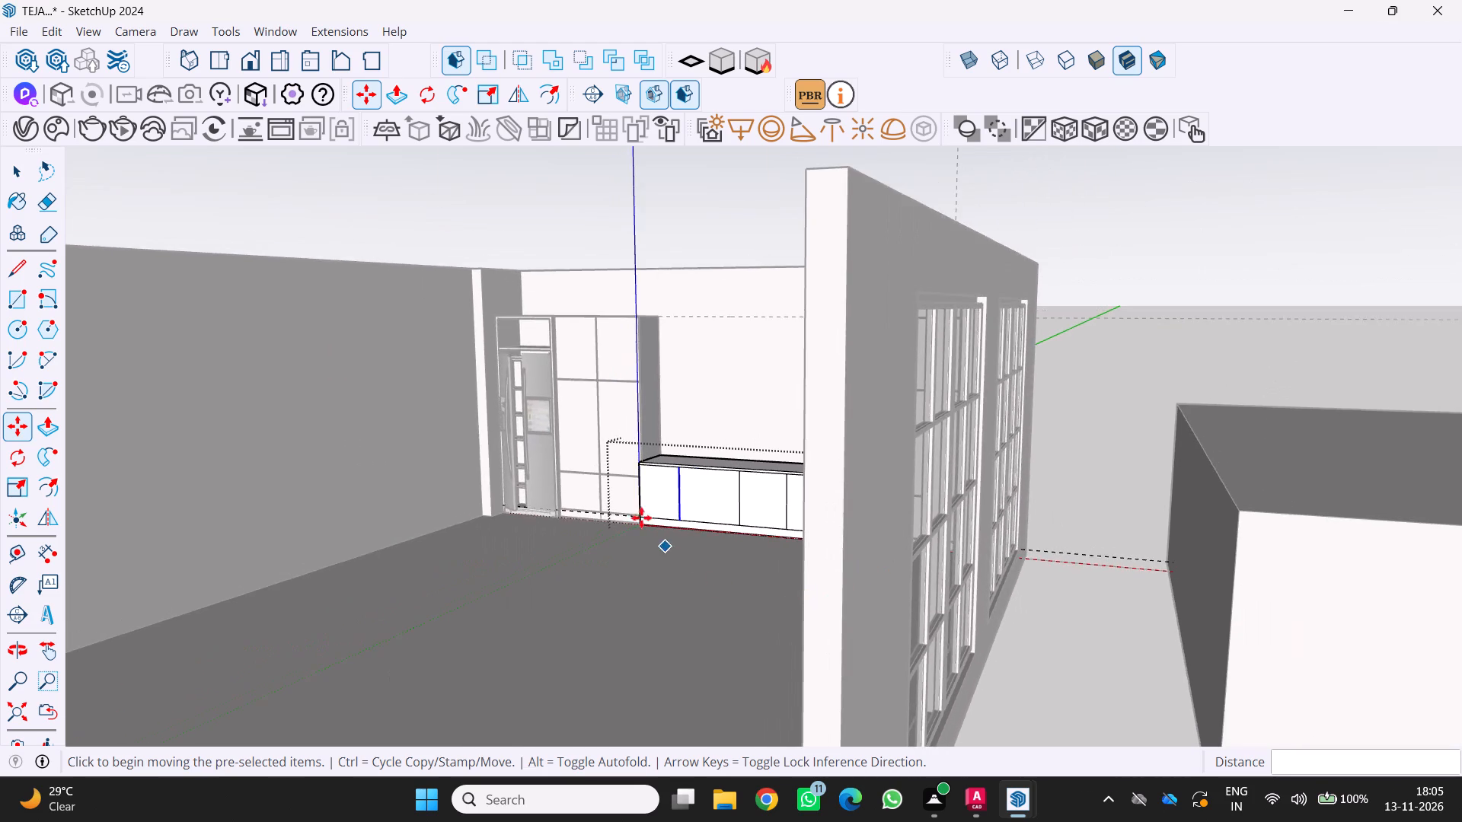
scroll(641, 518, up, 6)
scroll(755, 454, up, 1)
middle_drag(786, 452, 885, 464)
middle_click(888, 464)
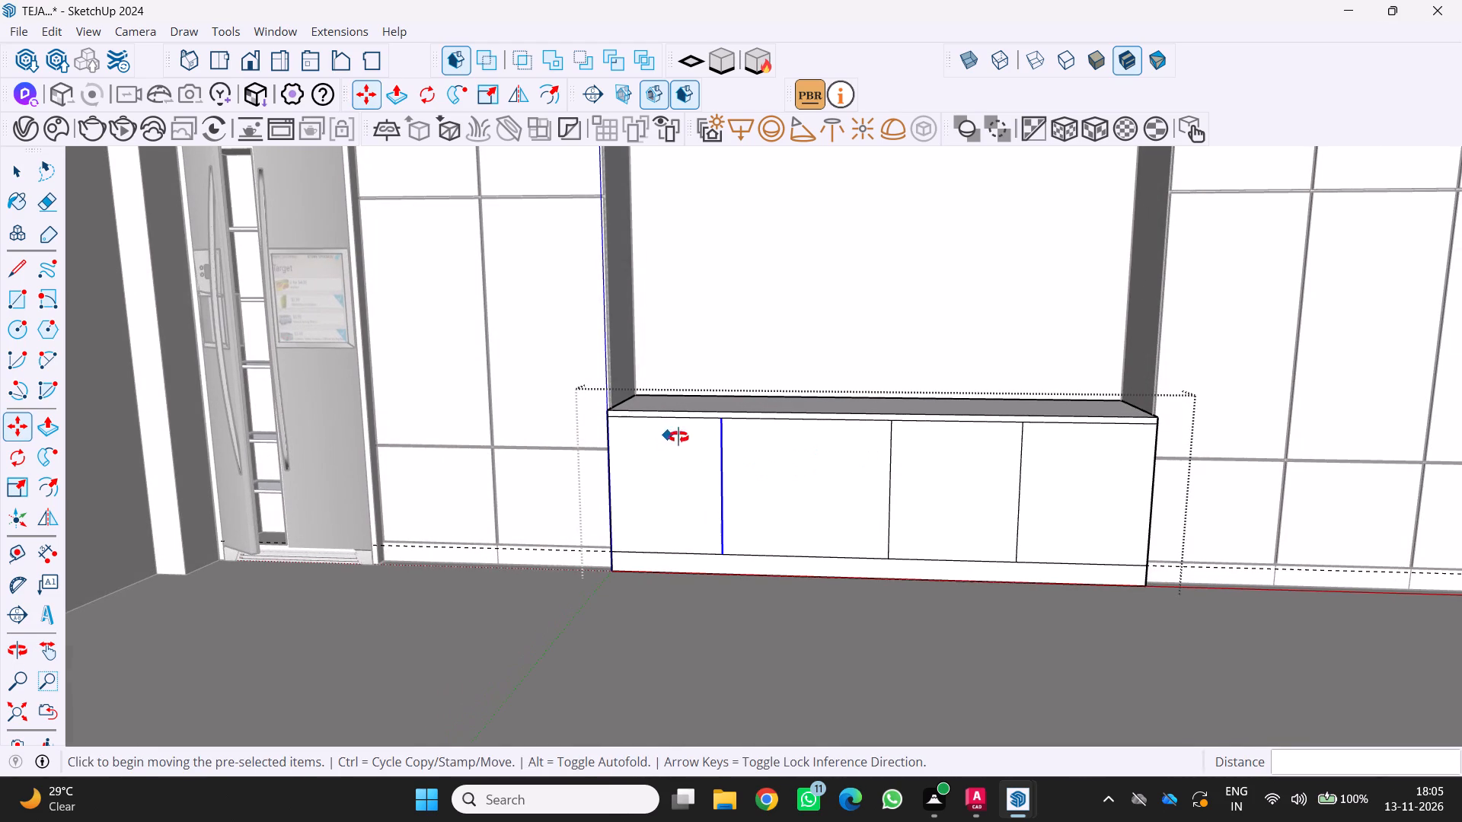
middle_drag(673, 436, 768, 471)
middle_click(768, 471)
scroll(768, 471, down, 10)
middle_drag(742, 479, 638, 530)
scroll(718, 348, up, 4)
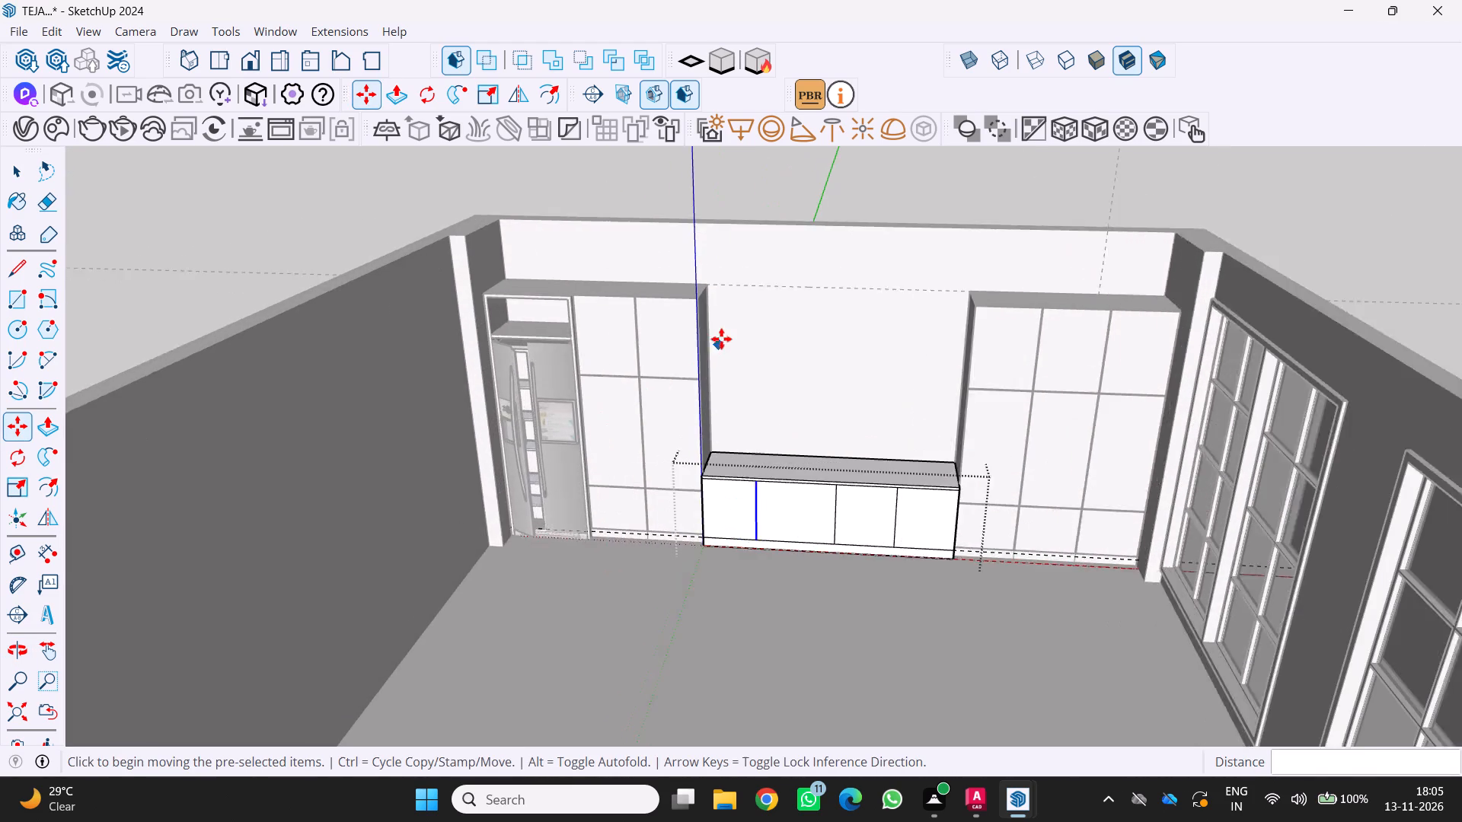
Copy the tall cabinet geometry with the refrigerator niche from its top corner to open space outside the room, about 1253 cm away.
key(space)
triple_click(671, 327)
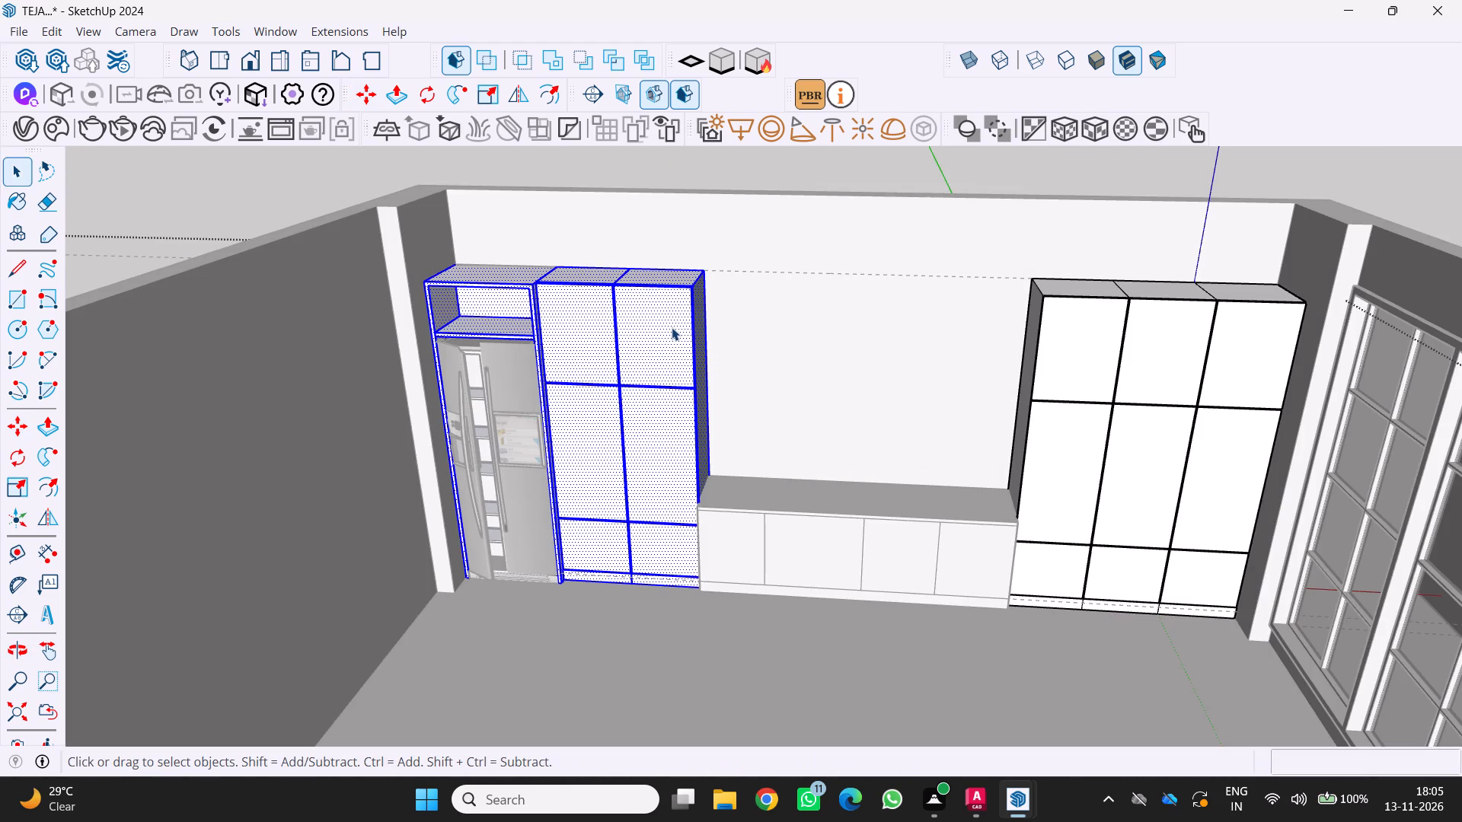
triple_click(672, 327)
triple_click(675, 327)
triple_click(677, 325)
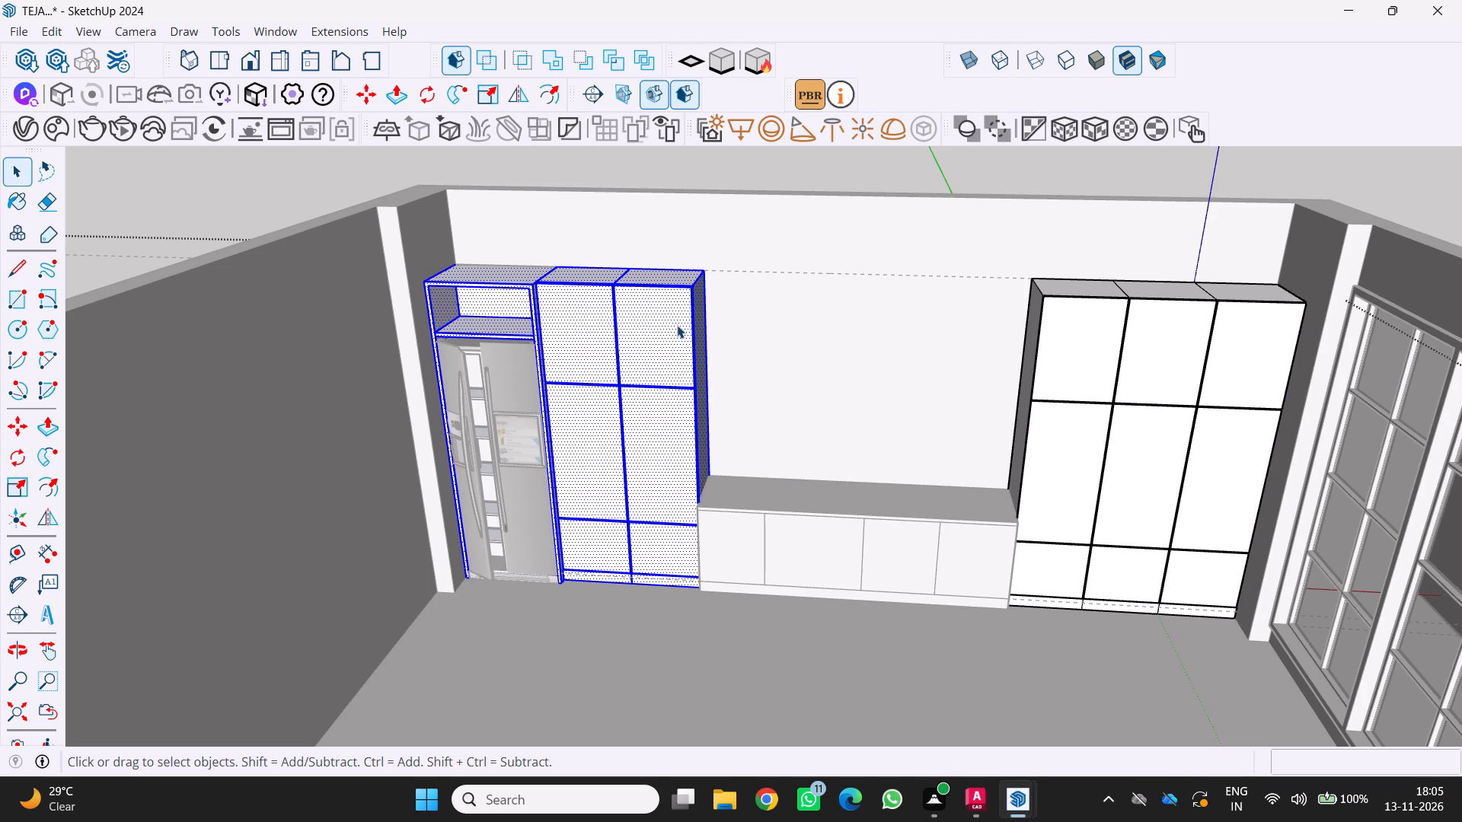
double_click(676, 324)
triple_click(672, 325)
click(669, 329)
scroll(669, 323, down, 4)
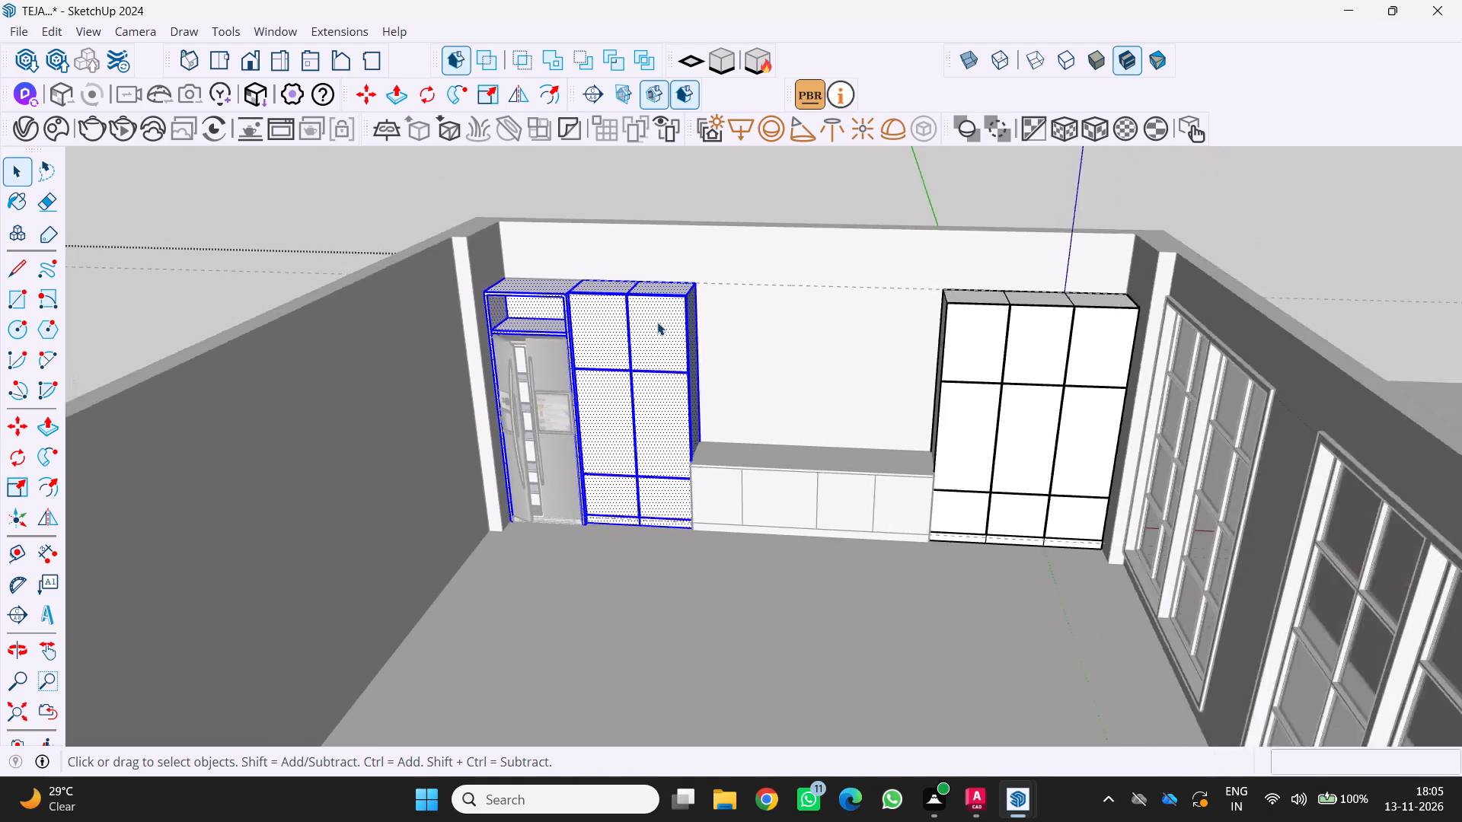
scroll(657, 322, down, 5)
scroll(593, 361, down, 4)
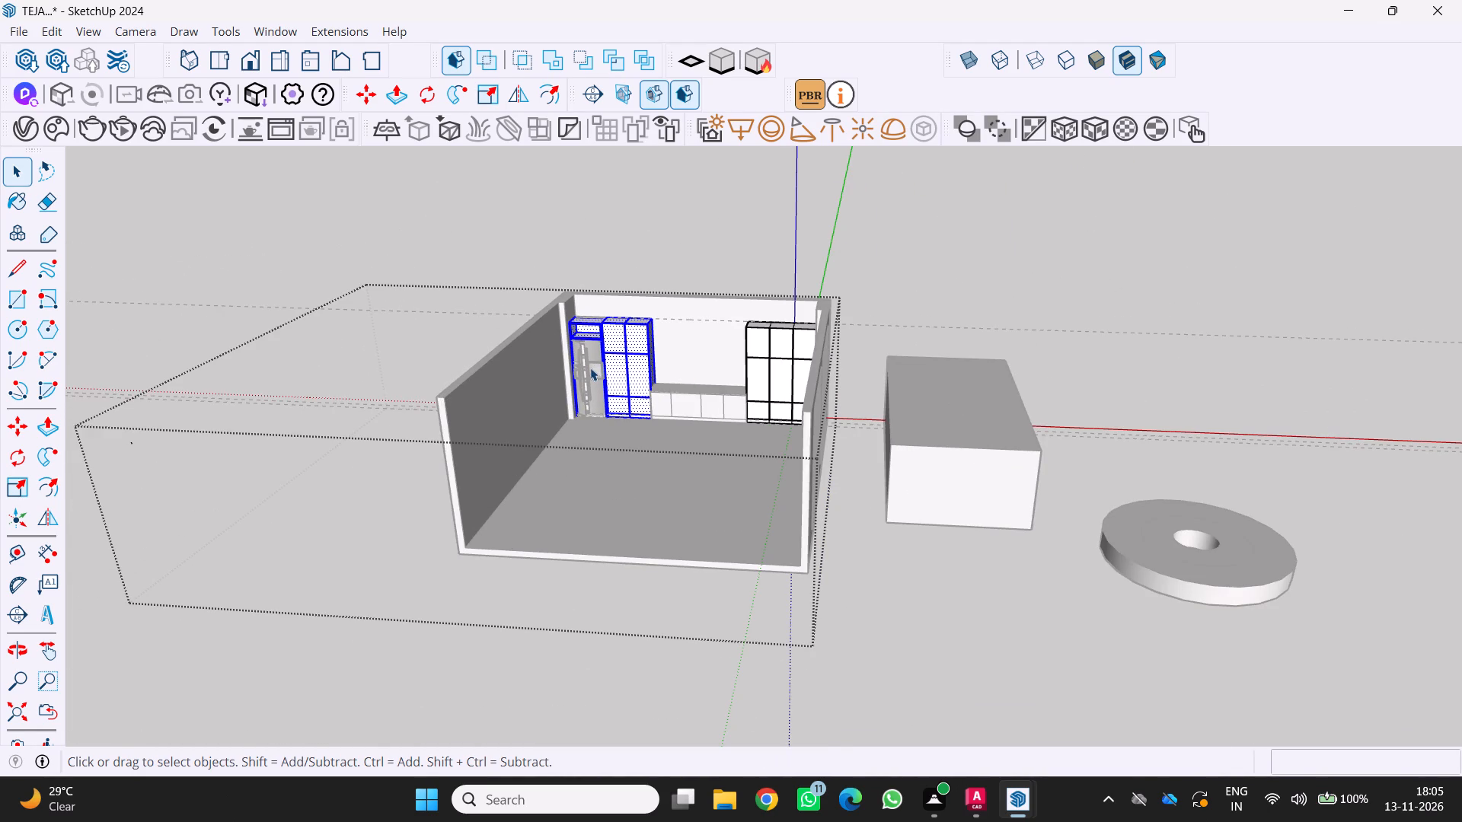
key(m)
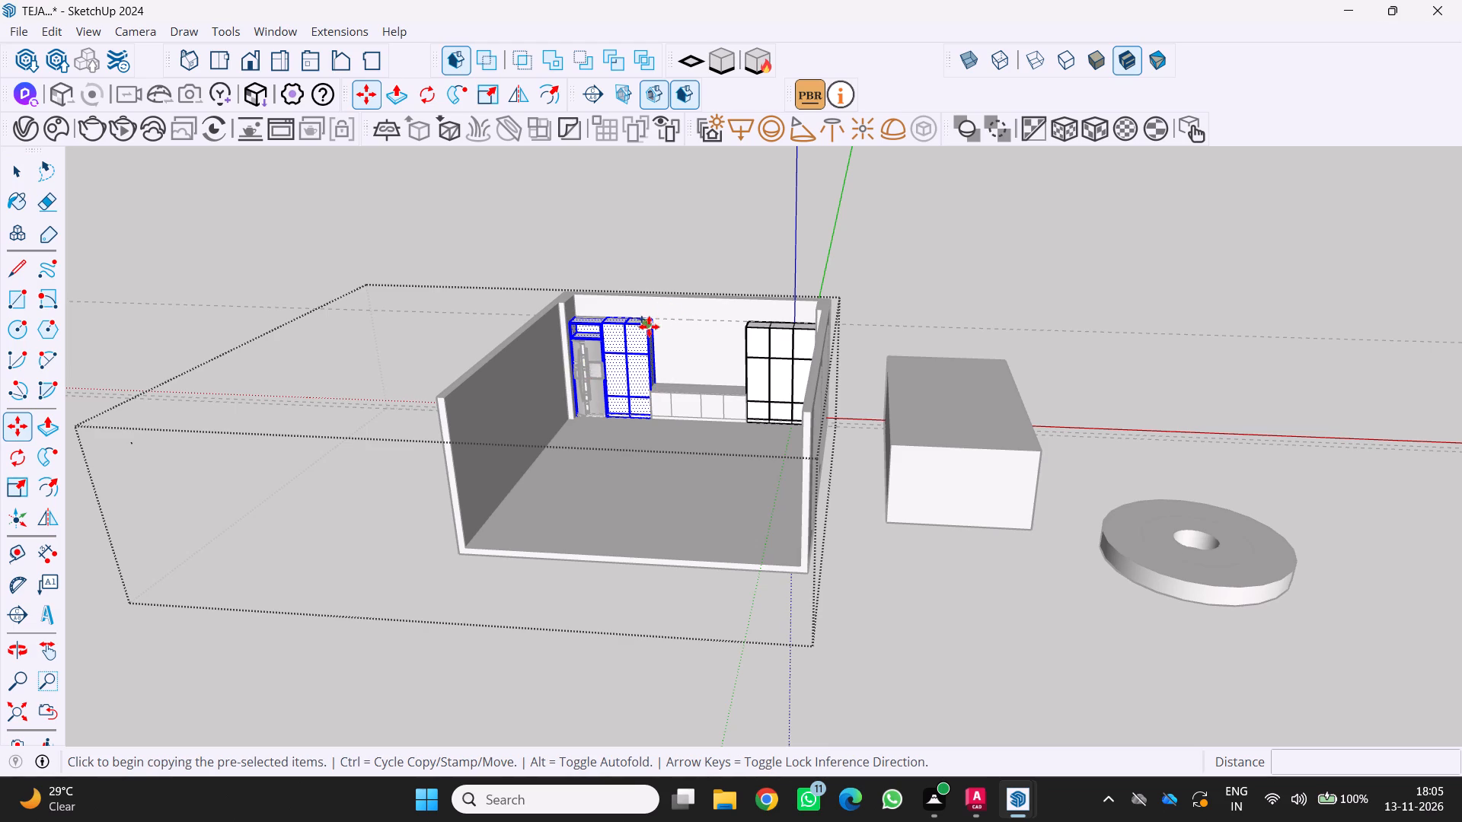
scroll(649, 327, up, 12)
click(654, 316)
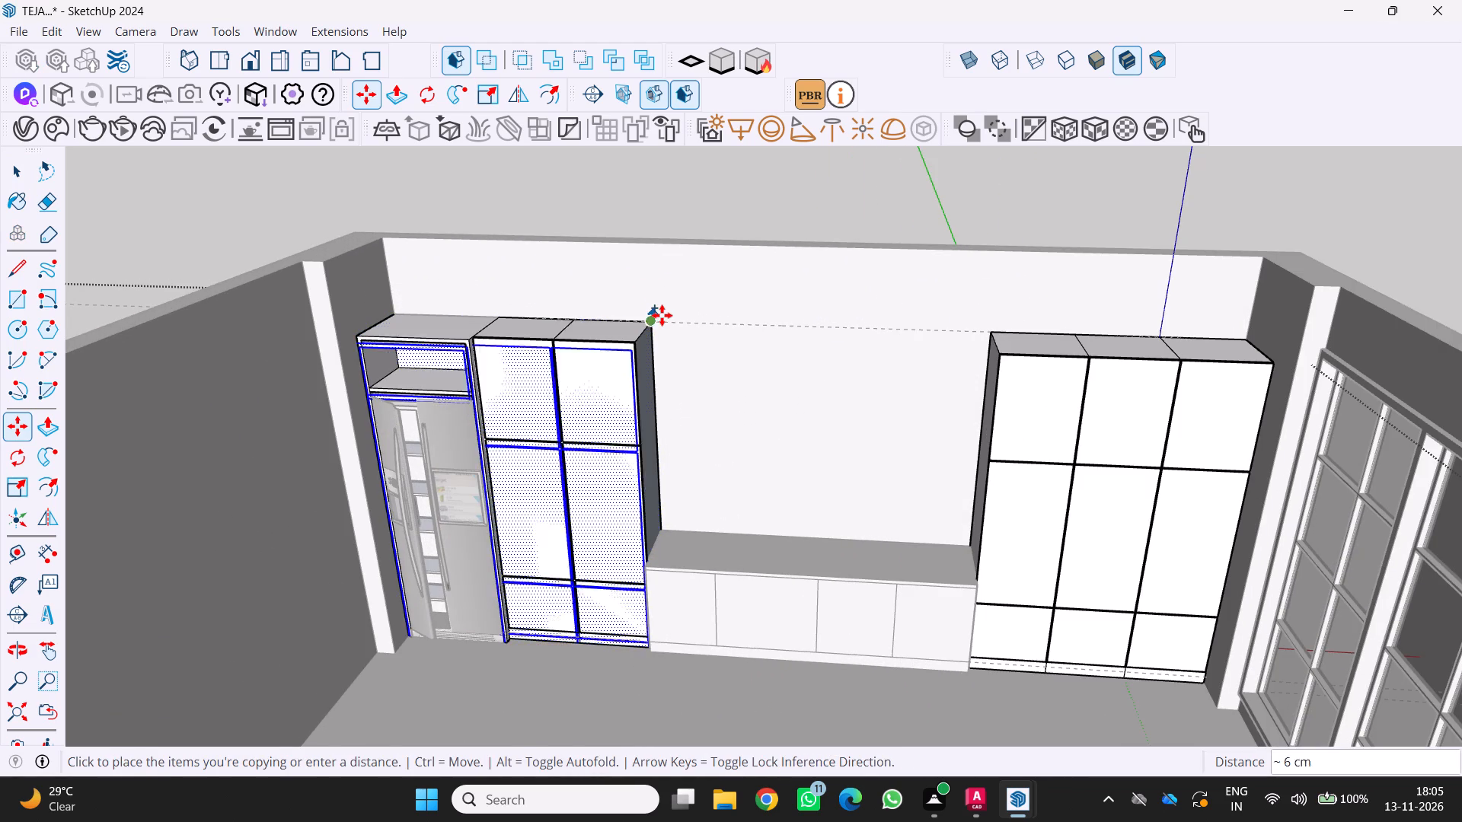
key(Escape)
click(650, 326)
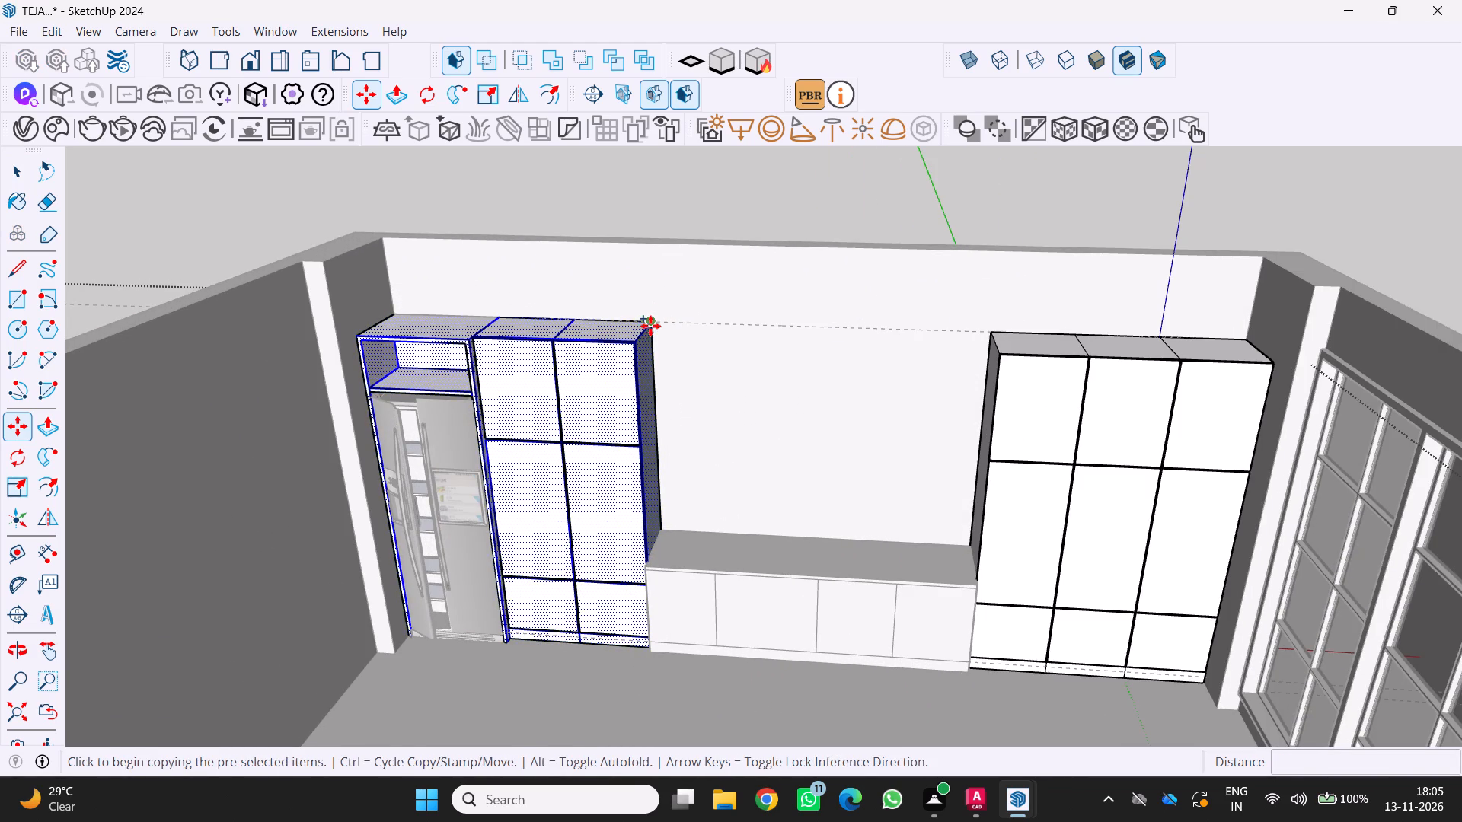
scroll(643, 346, down, 11)
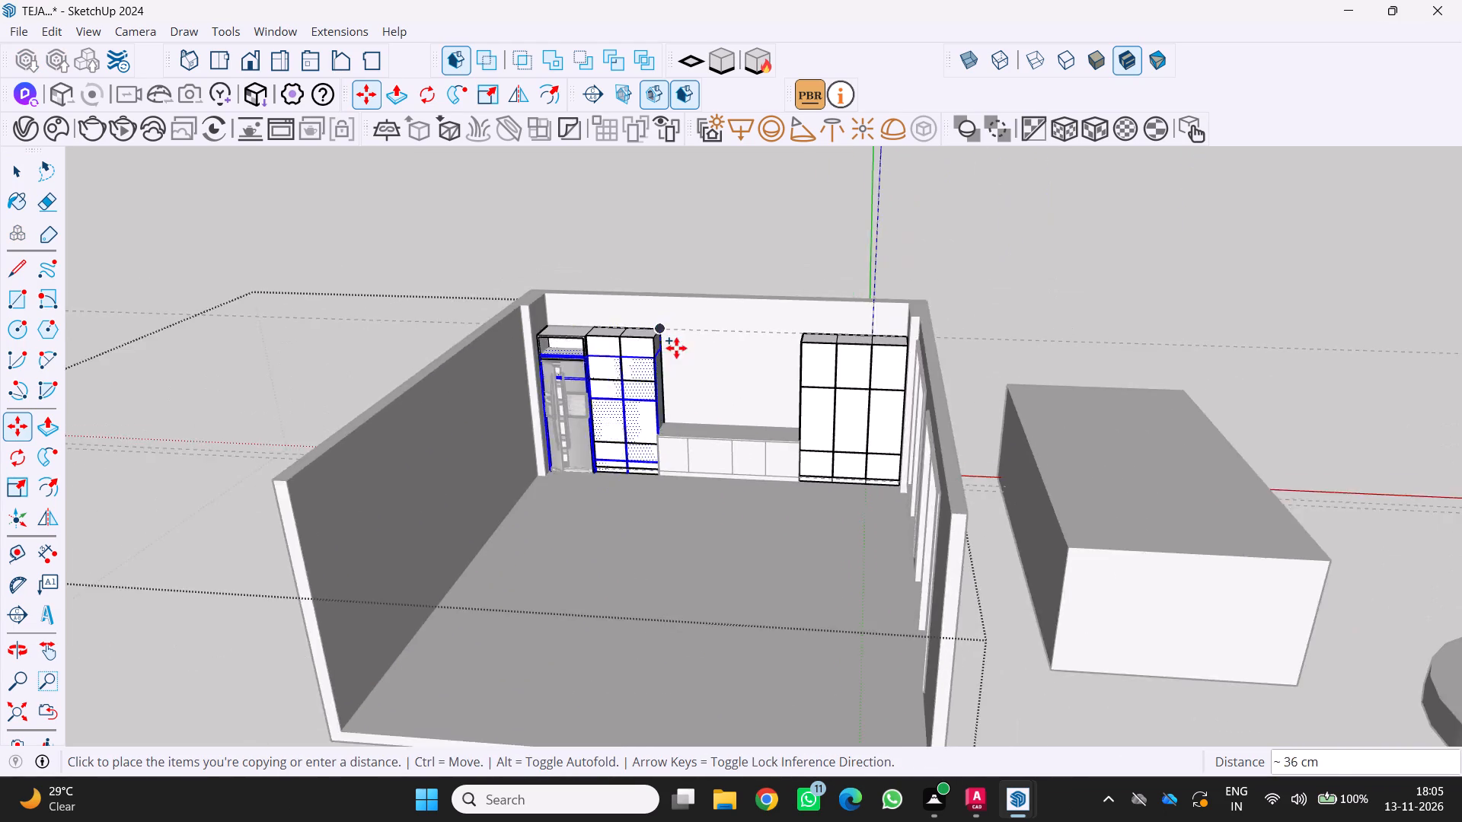
scroll(676, 348, down, 3)
click(322, 527)
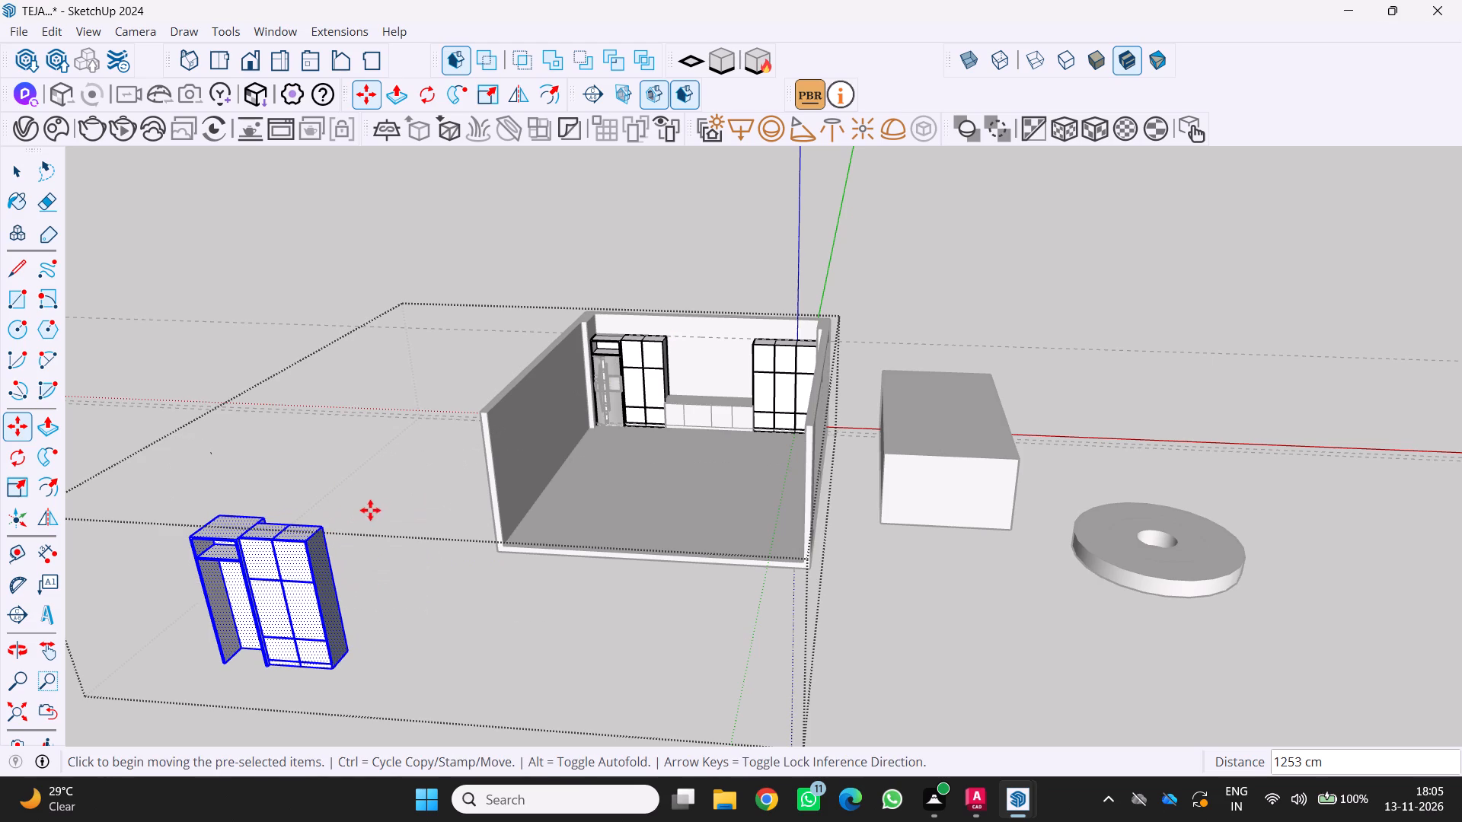
key(space)
Examine the copied tall cabinet outside the room and compare it with the original back-wall cabinets from several angles.
middle_drag(330, 622, 490, 508)
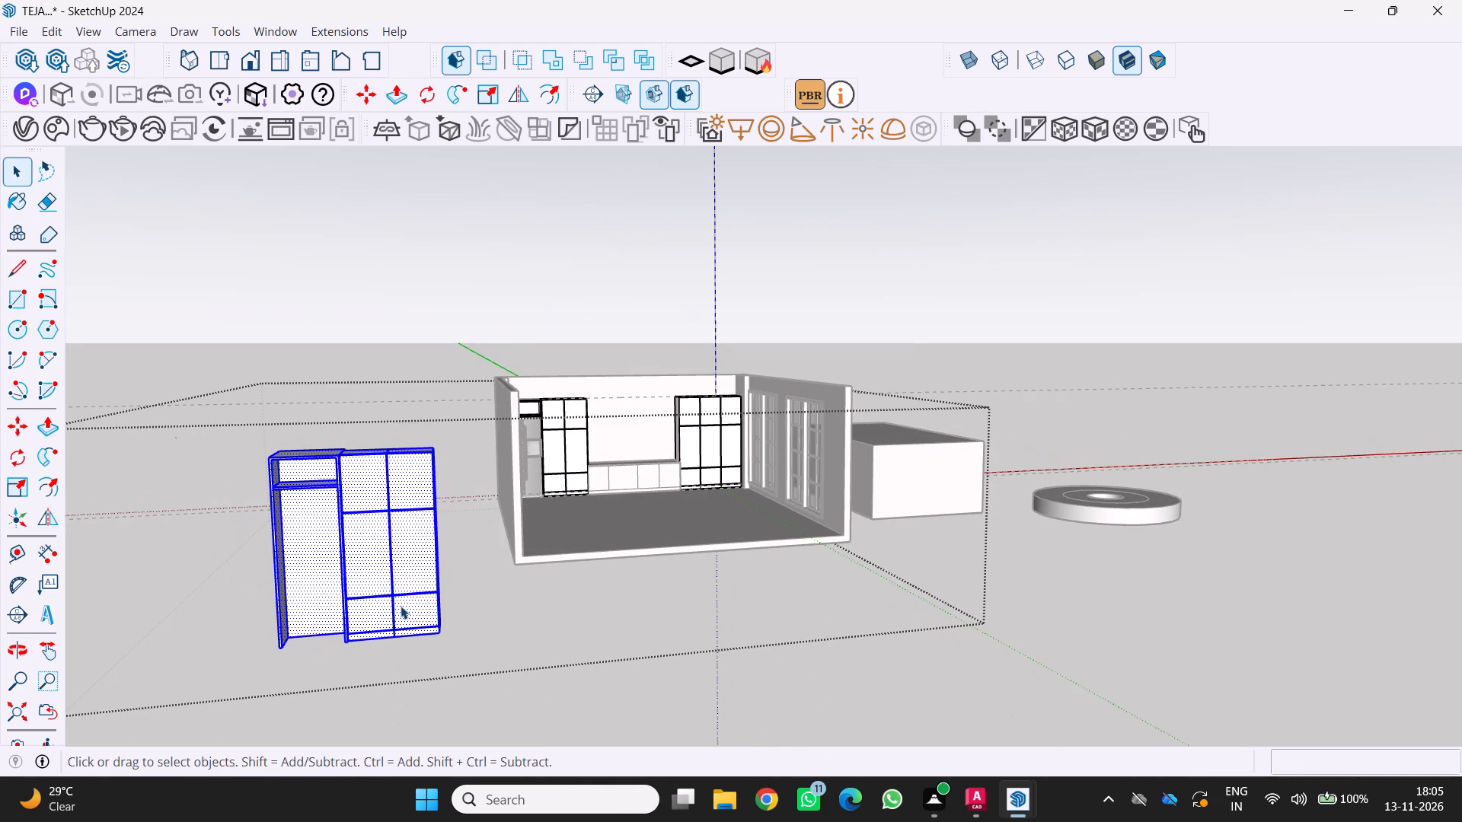
key(space)
middle_drag(504, 580, 452, 644)
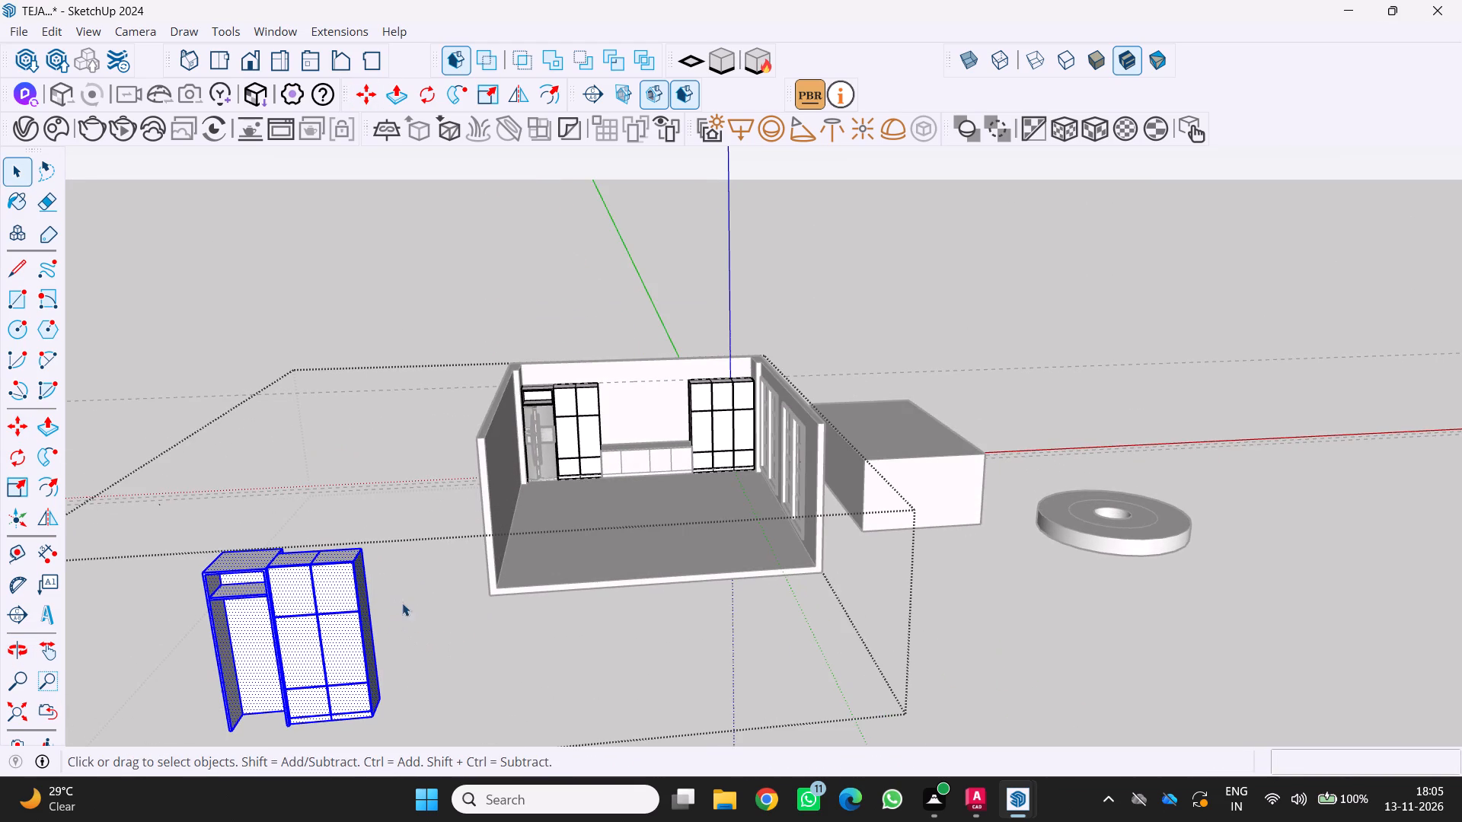
middle_drag(407, 616, 362, 644)
scroll(360, 641, up, 1)
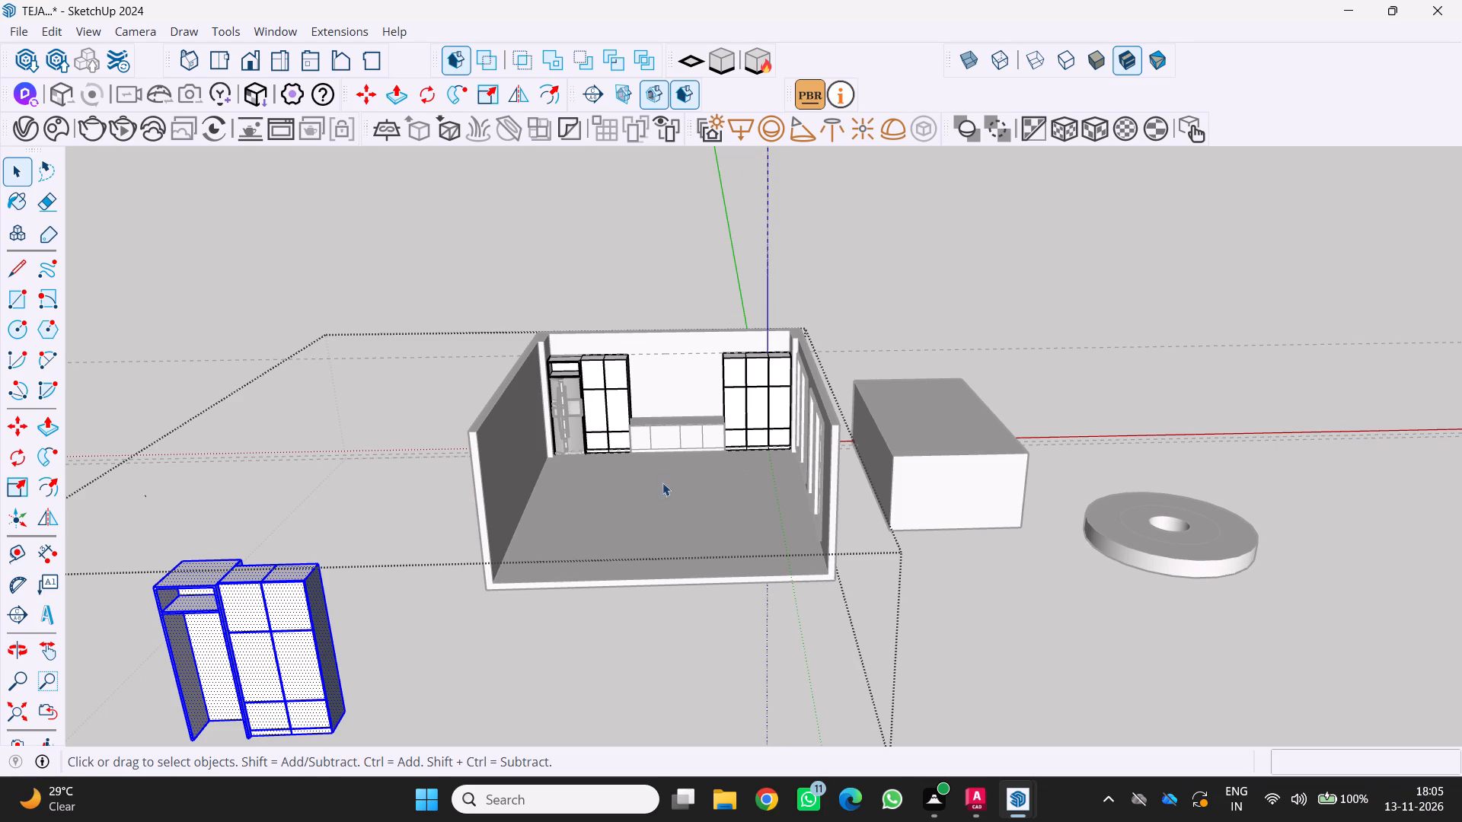
scroll(675, 427, up, 6)
middle_drag(578, 396, 649, 412)
scroll(631, 413, up, 1)
scroll(610, 408, down, 5)
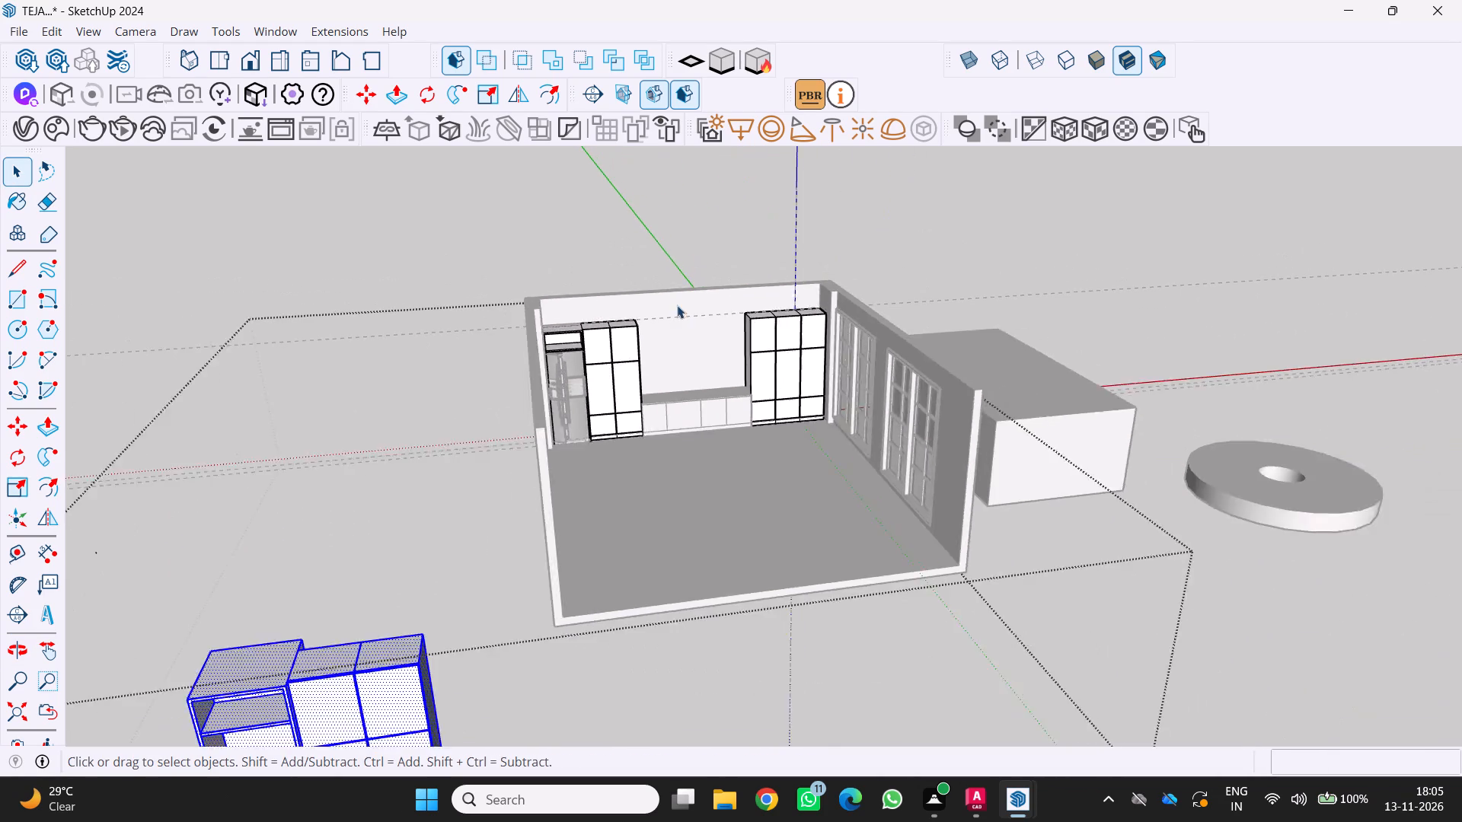
scroll(677, 305, down, 3)
middle_drag(670, 318, 634, 329)
middle_click(634, 329)
scroll(537, 608, up, 4)
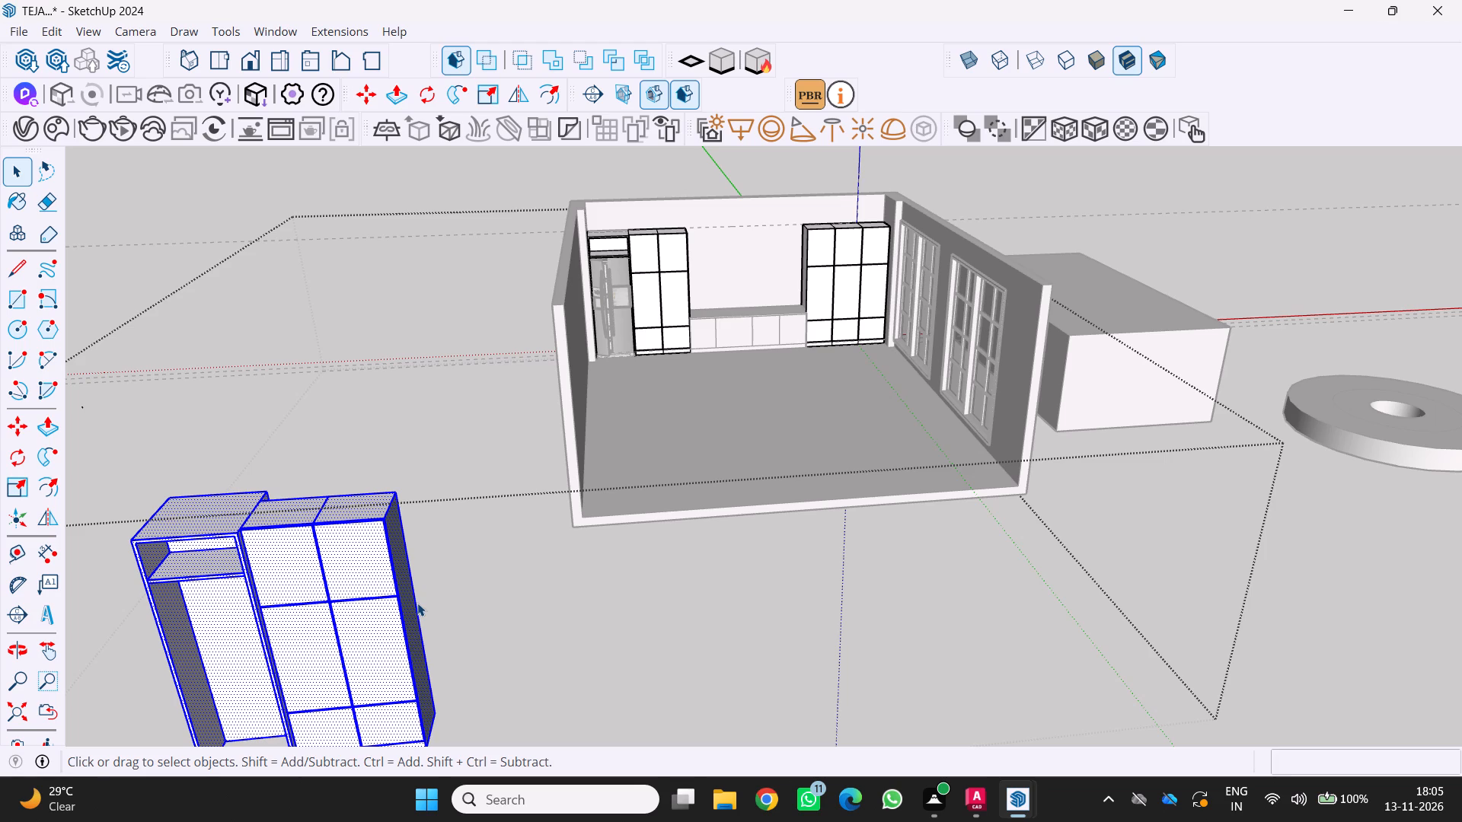
Erase the top door section, top and side edges of the copied cabinet's outer column, farthest from the refrigerator niche.
key(space)
triple_click(362, 574)
double_click(363, 572)
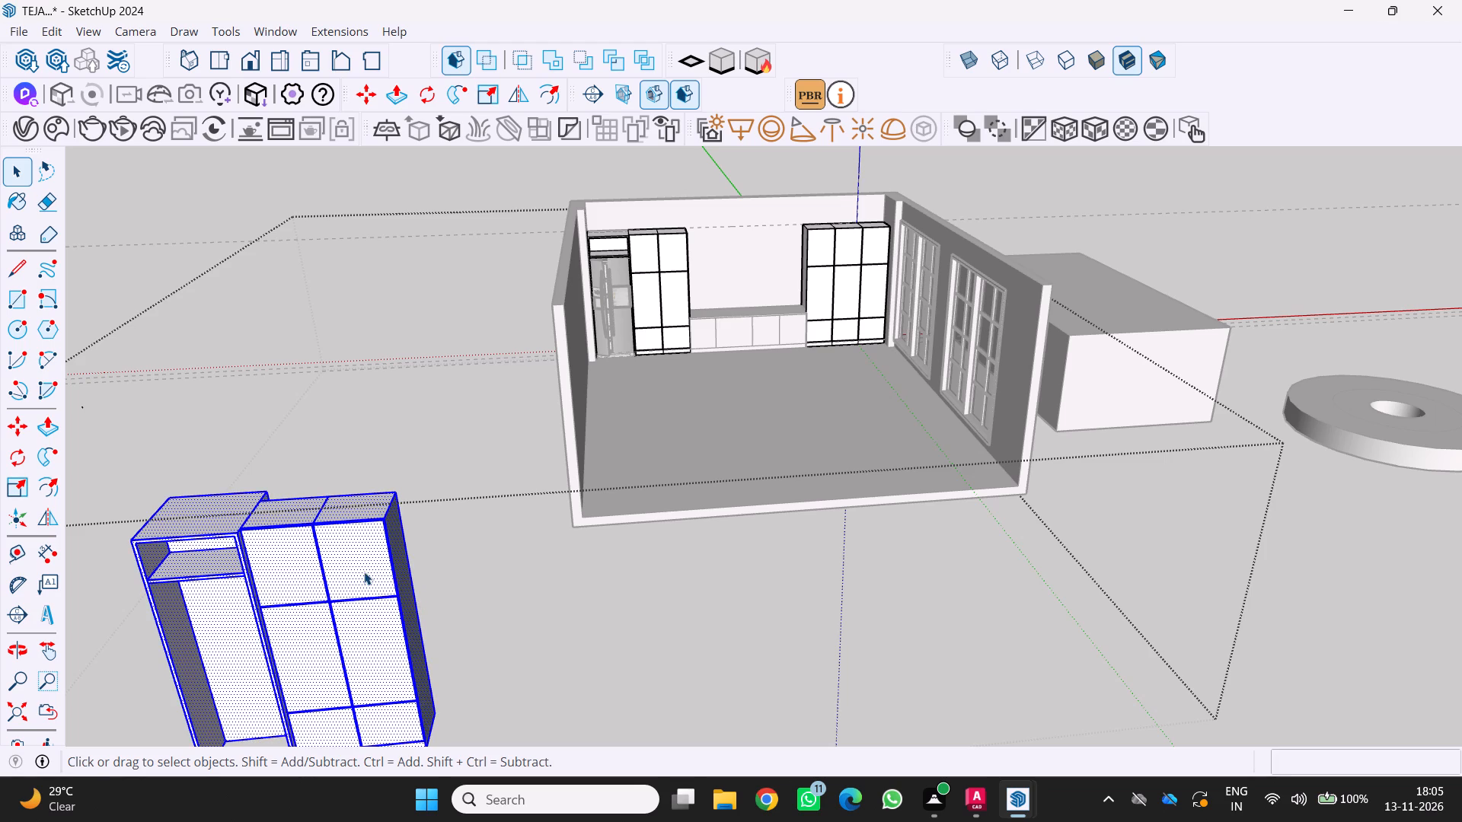
click(364, 572)
middle_drag(365, 572, 299, 524)
scroll(365, 572, up, 1)
middle_drag(244, 564, 416, 582)
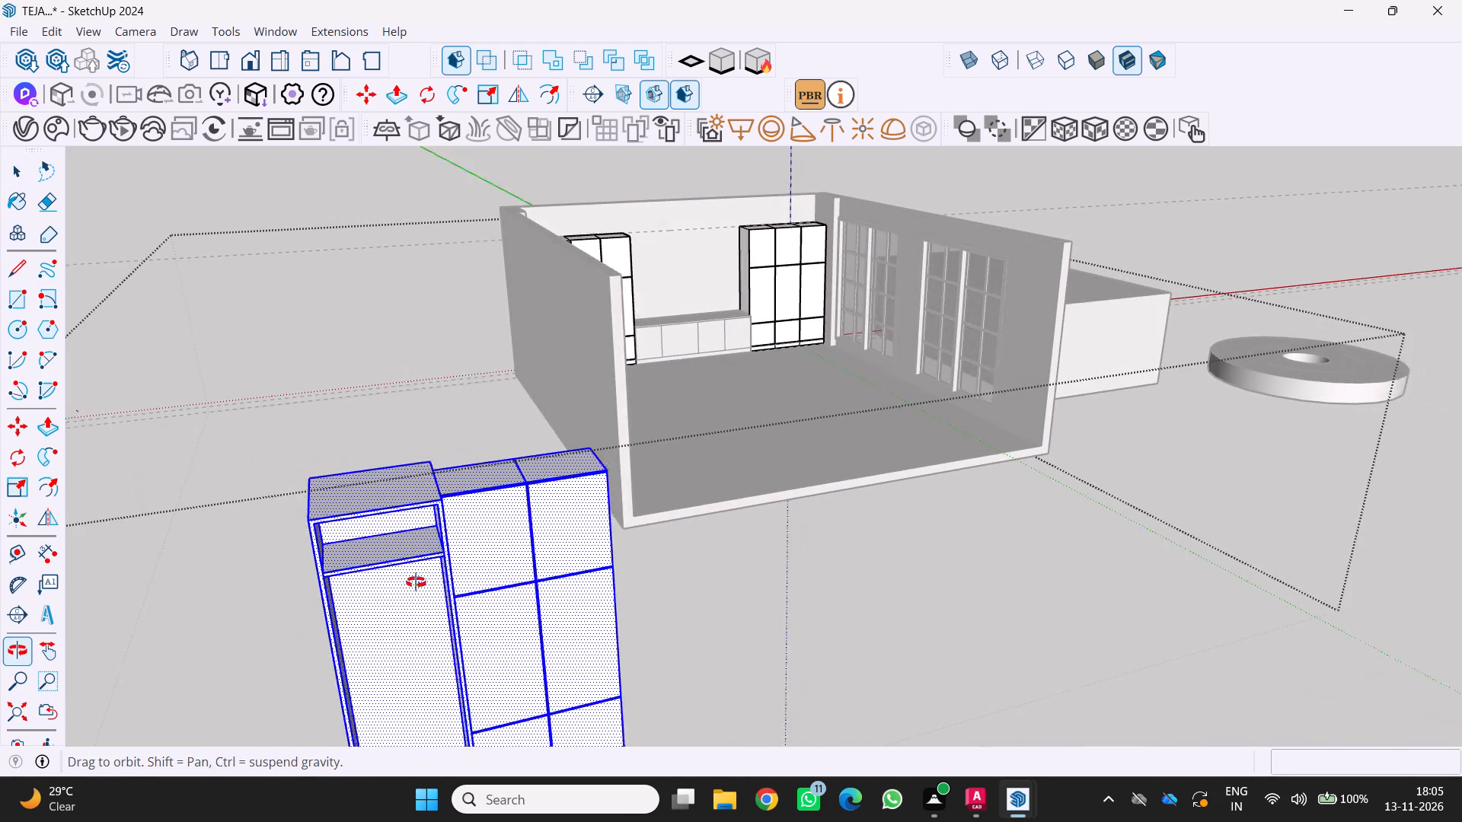
middle_drag(416, 582, 415, 583)
key(e)
drag(622, 463, 619, 470)
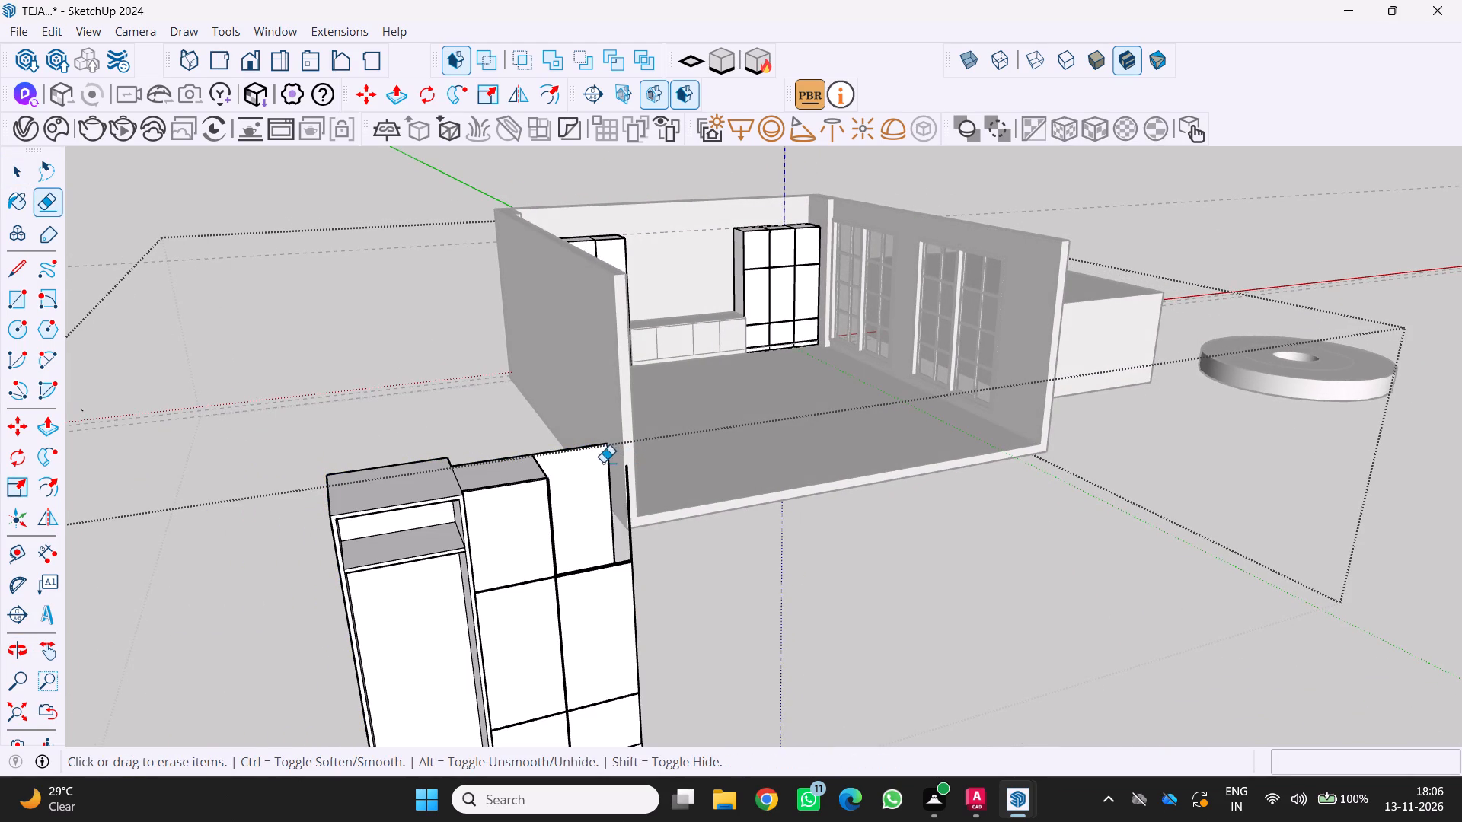
click(581, 453)
drag(648, 510, 624, 512)
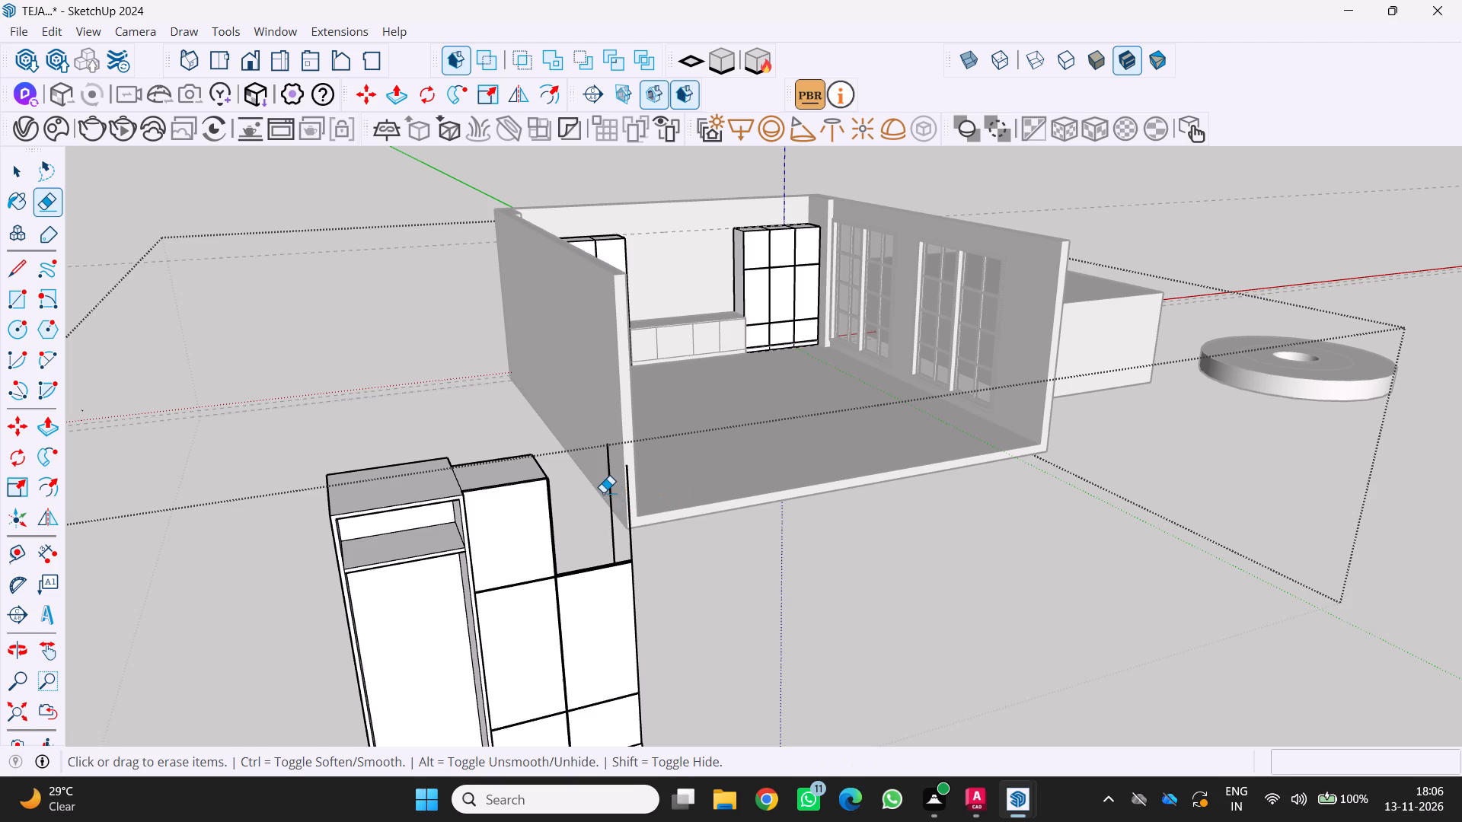
drag(603, 492, 617, 496)
drag(619, 521, 647, 539)
Erase the middle door section of the copied cabinet's outer column, including its leftover upper divider strip.
middle_drag(625, 583, 438, 648)
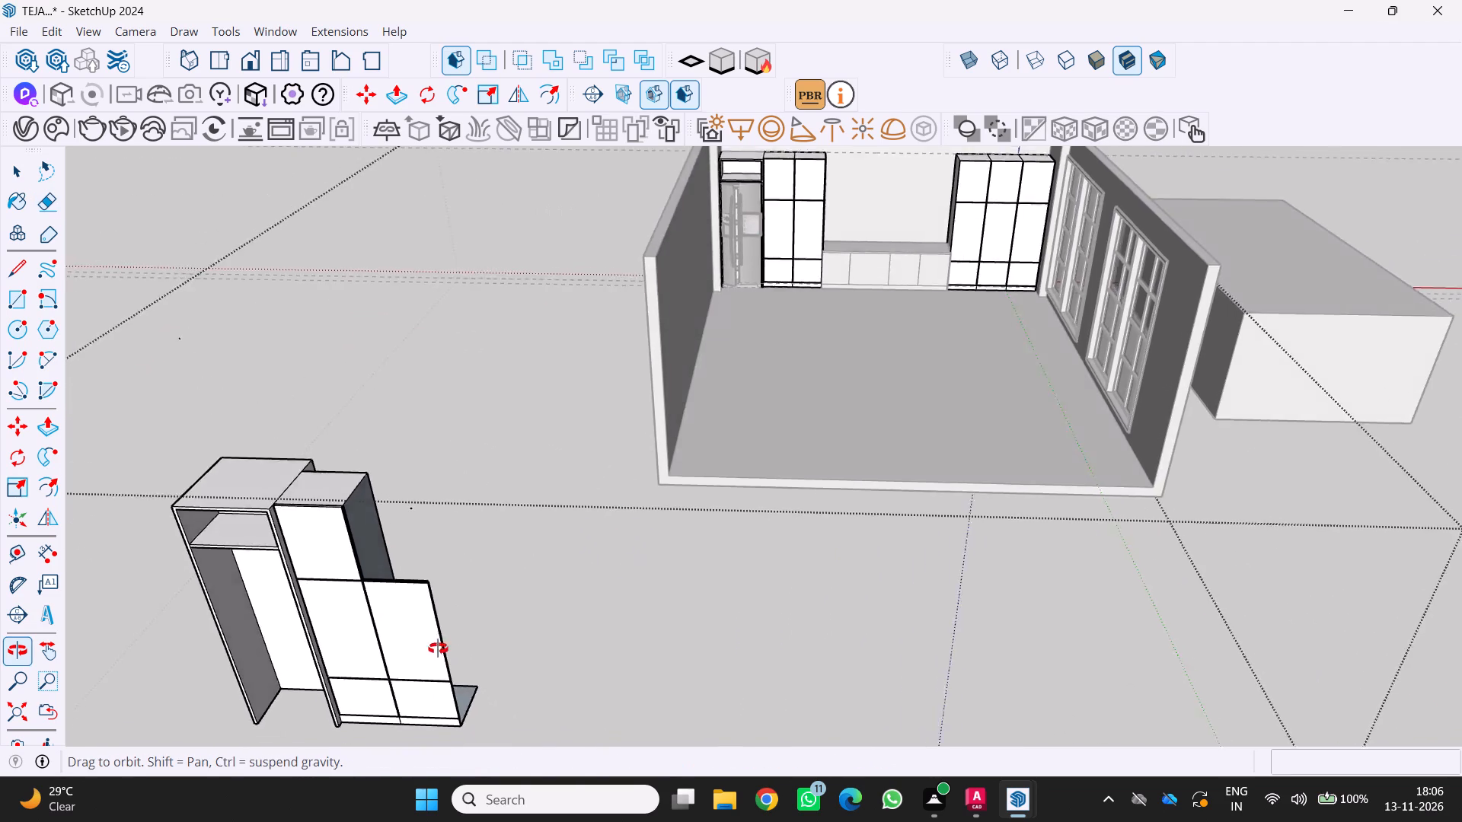
middle_drag(438, 648, 433, 623)
scroll(433, 623, up, 4)
drag(379, 579, 461, 553)
drag(437, 592, 480, 572)
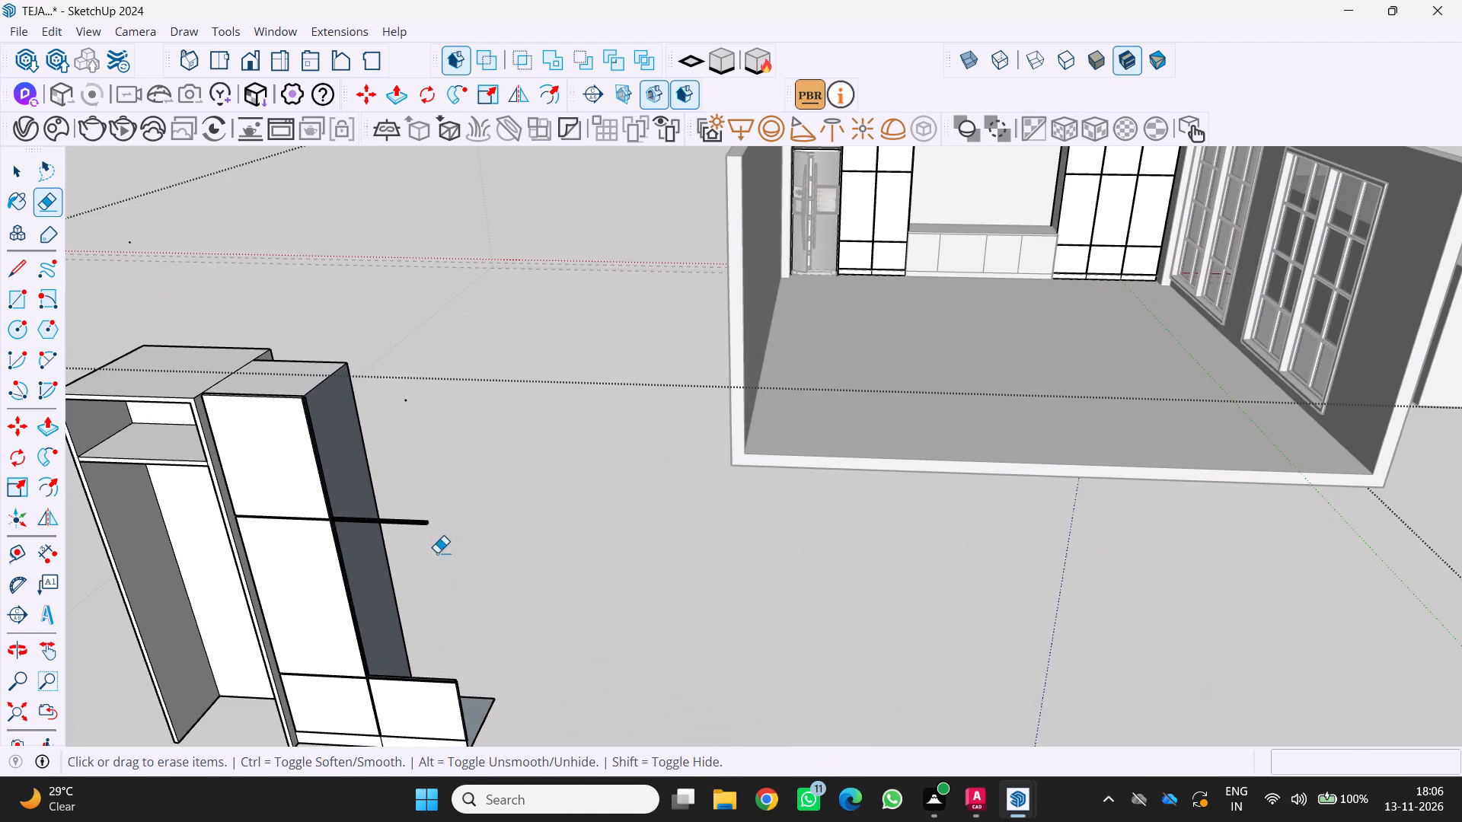
drag(413, 521, 427, 522)
drag(421, 525, 437, 524)
Erase the bottom door section, plinth and floor edges of the copied cabinet's outer column.
scroll(453, 550, down, 6)
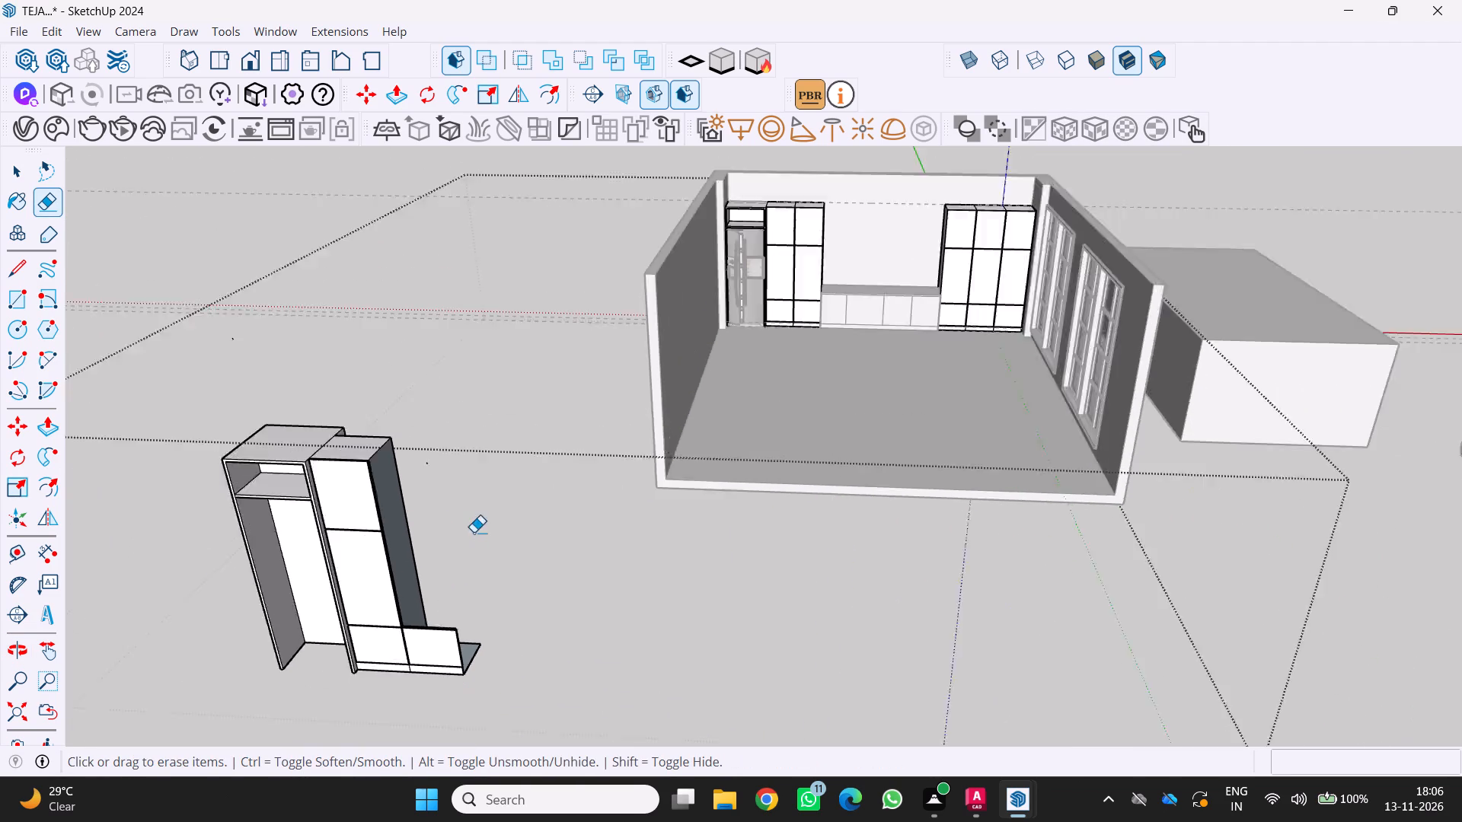
scroll(423, 671, up, 8)
drag(447, 622, 500, 569)
drag(445, 606, 496, 575)
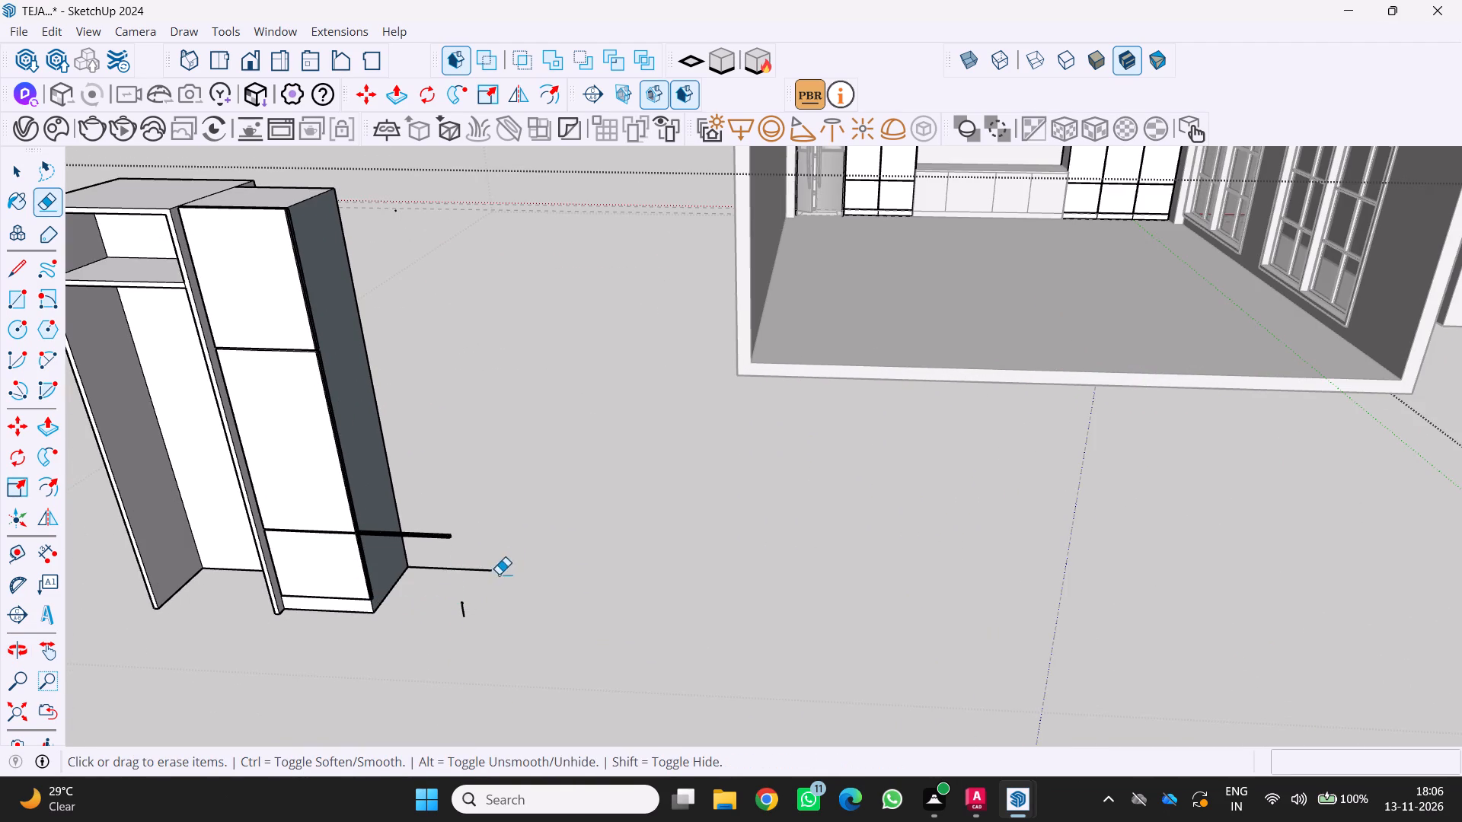
drag(433, 621, 524, 594)
drag(427, 610, 512, 566)
drag(444, 609, 487, 599)
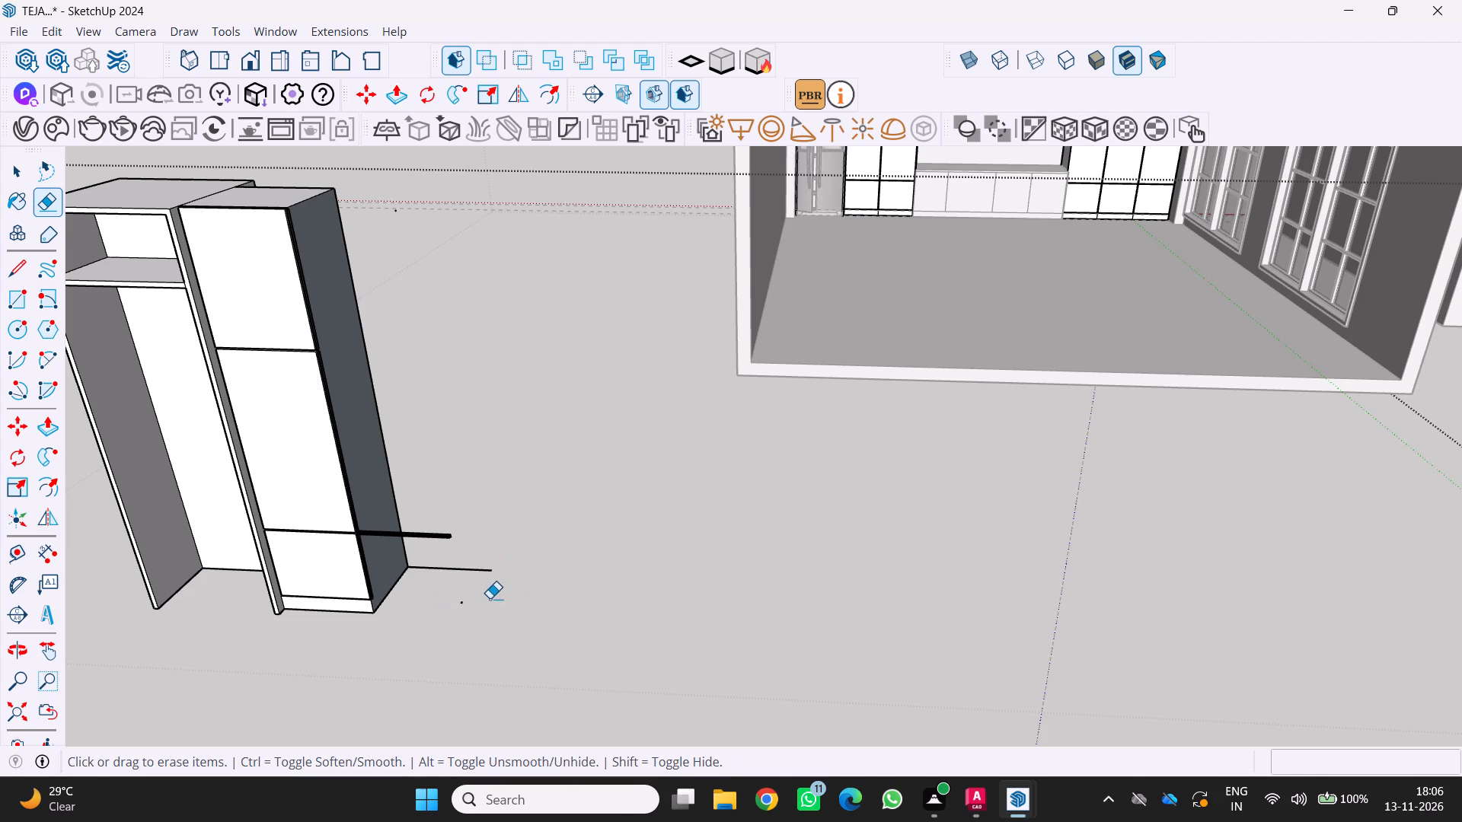
drag(455, 604, 490, 594)
drag(462, 578, 503, 559)
Erase the leftover lower divider strip and stray edge fragments protruding beside the copied cabinet's remaining door column.
scroll(400, 547, up, 3)
middle_drag(395, 540, 501, 551)
scroll(851, 645, up, 4)
middle_drag(812, 633, 753, 648)
scroll(751, 643, down, 4)
middle_drag(775, 632, 768, 643)
scroll(770, 642, down, 1)
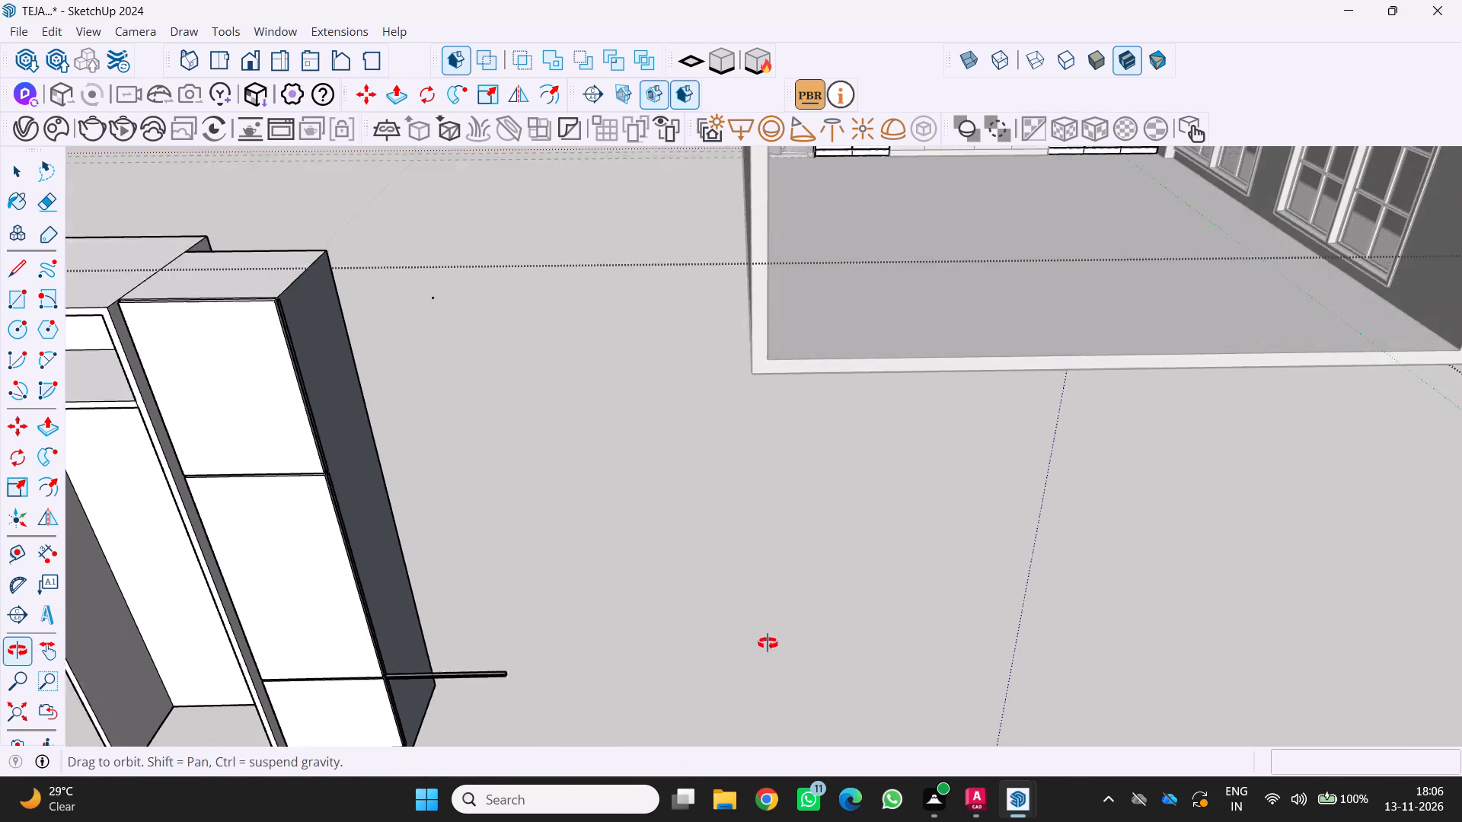
middle_drag(768, 643, 785, 614)
scroll(807, 599, down, 4)
middle_drag(807, 599, 784, 613)
scroll(784, 613, up, 1)
scroll(630, 611, up, 5)
middle_drag(443, 597, 413, 617)
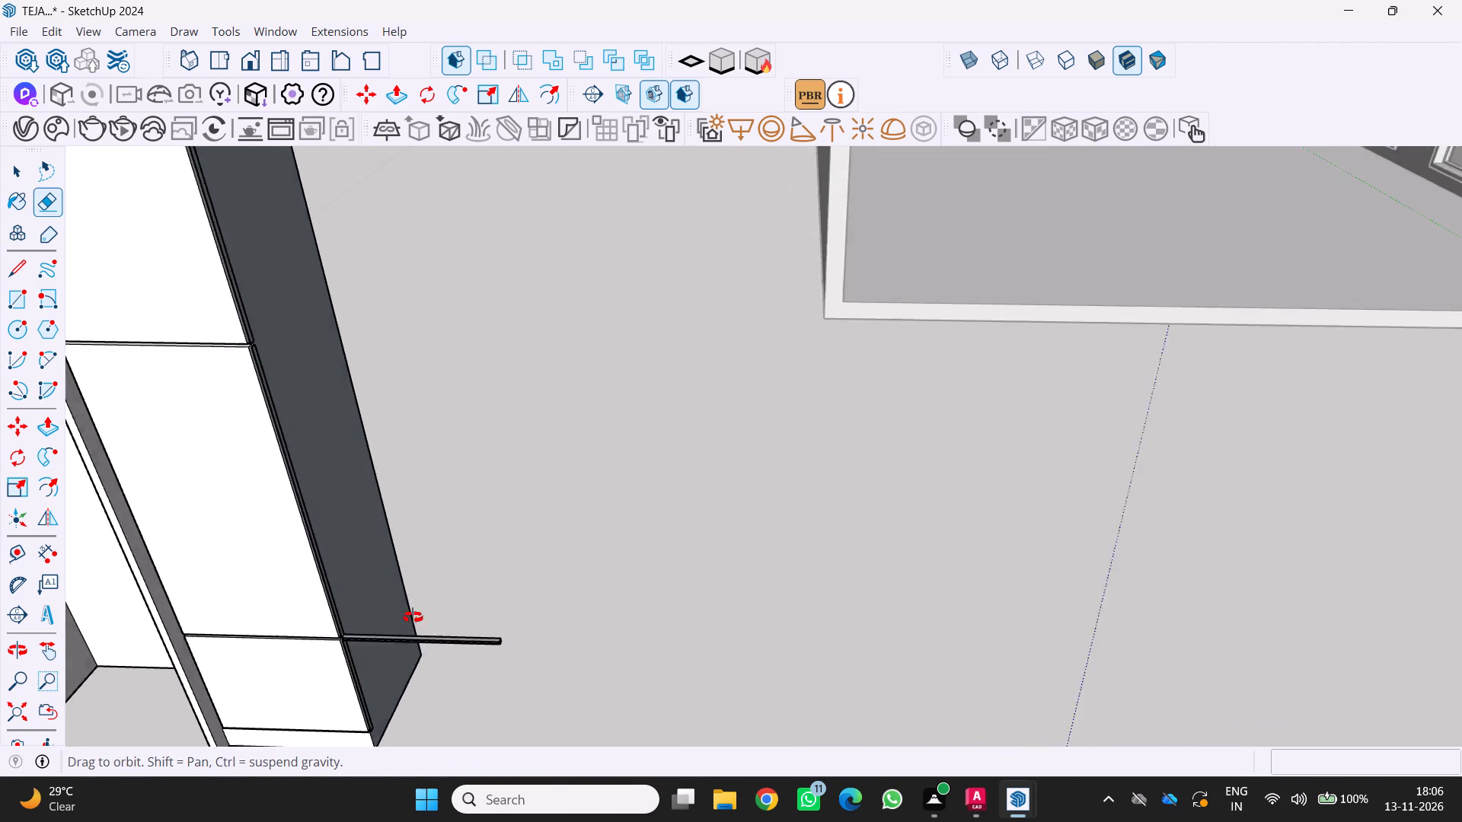
middle_drag(413, 617, 723, 556)
shift+scroll(723, 556, down, 7)
shift+middle_drag(723, 553, 707, 562)
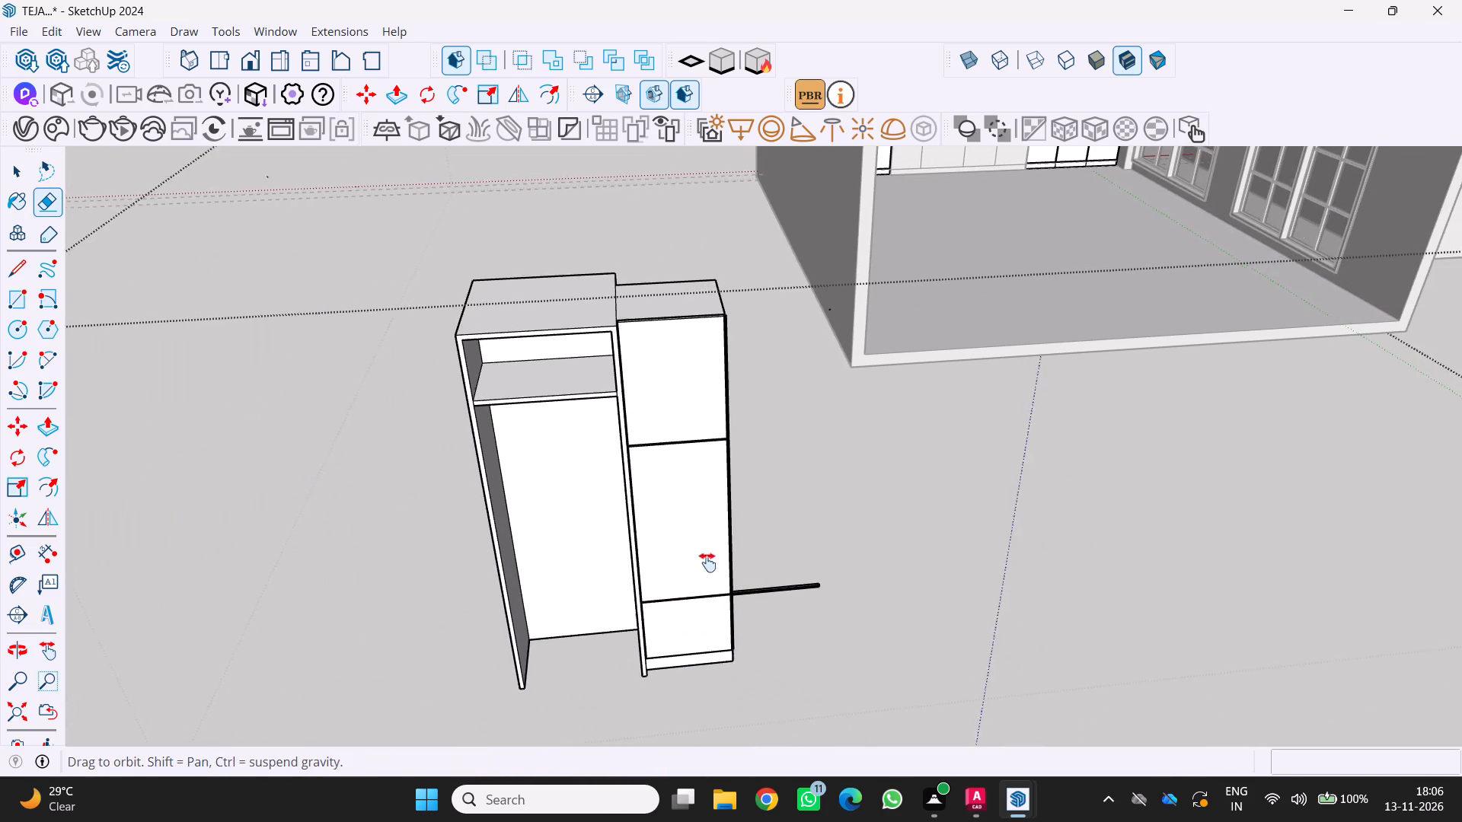
shift+middle_drag(707, 562, 678, 568)
scroll(755, 620, up, 7)
drag(683, 581, 694, 590)
drag(715, 602, 717, 595)
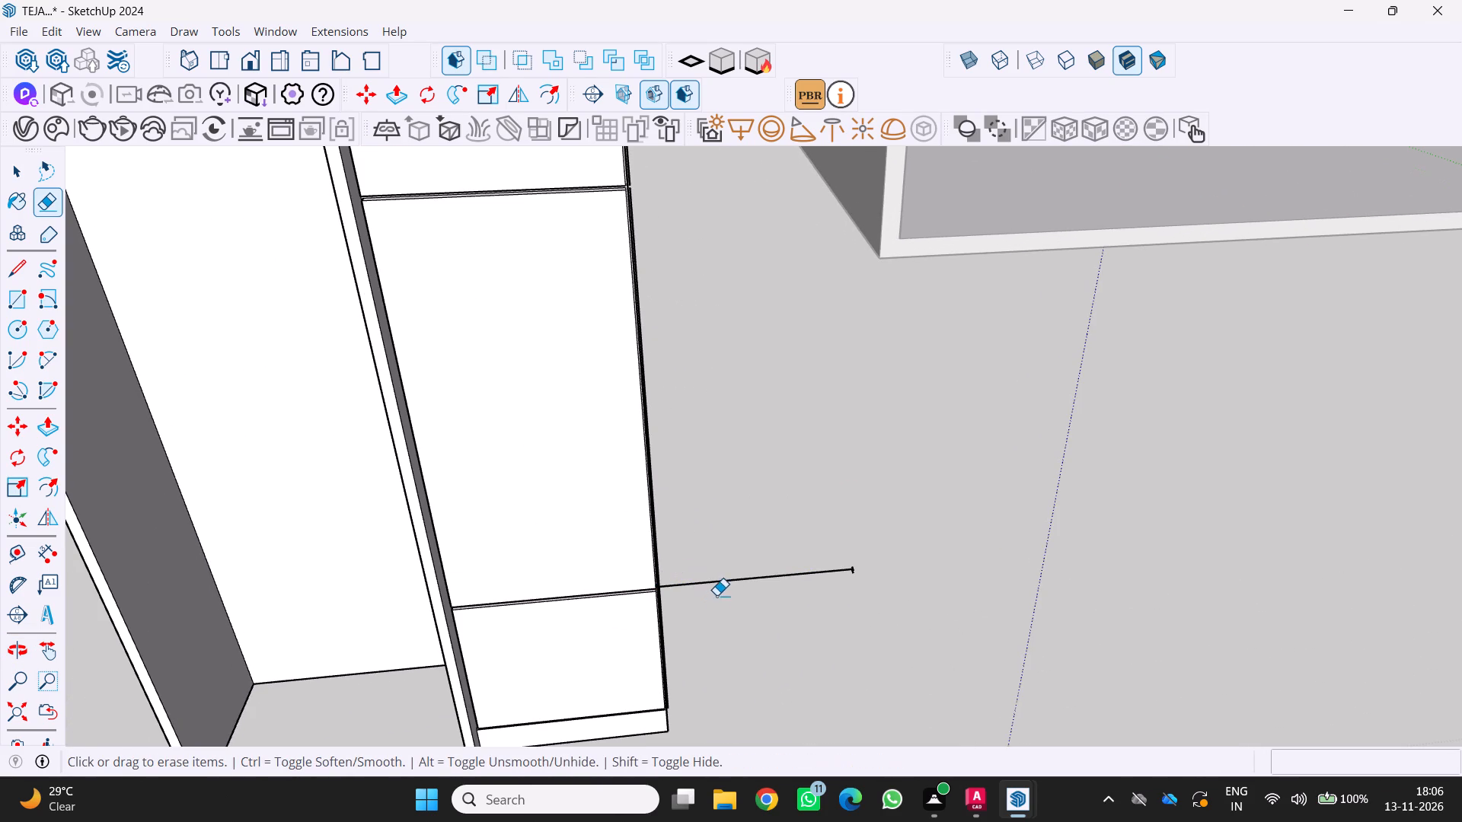
drag(717, 595, 726, 578)
drag(860, 561, 847, 583)
middle_drag(865, 563, 851, 569)
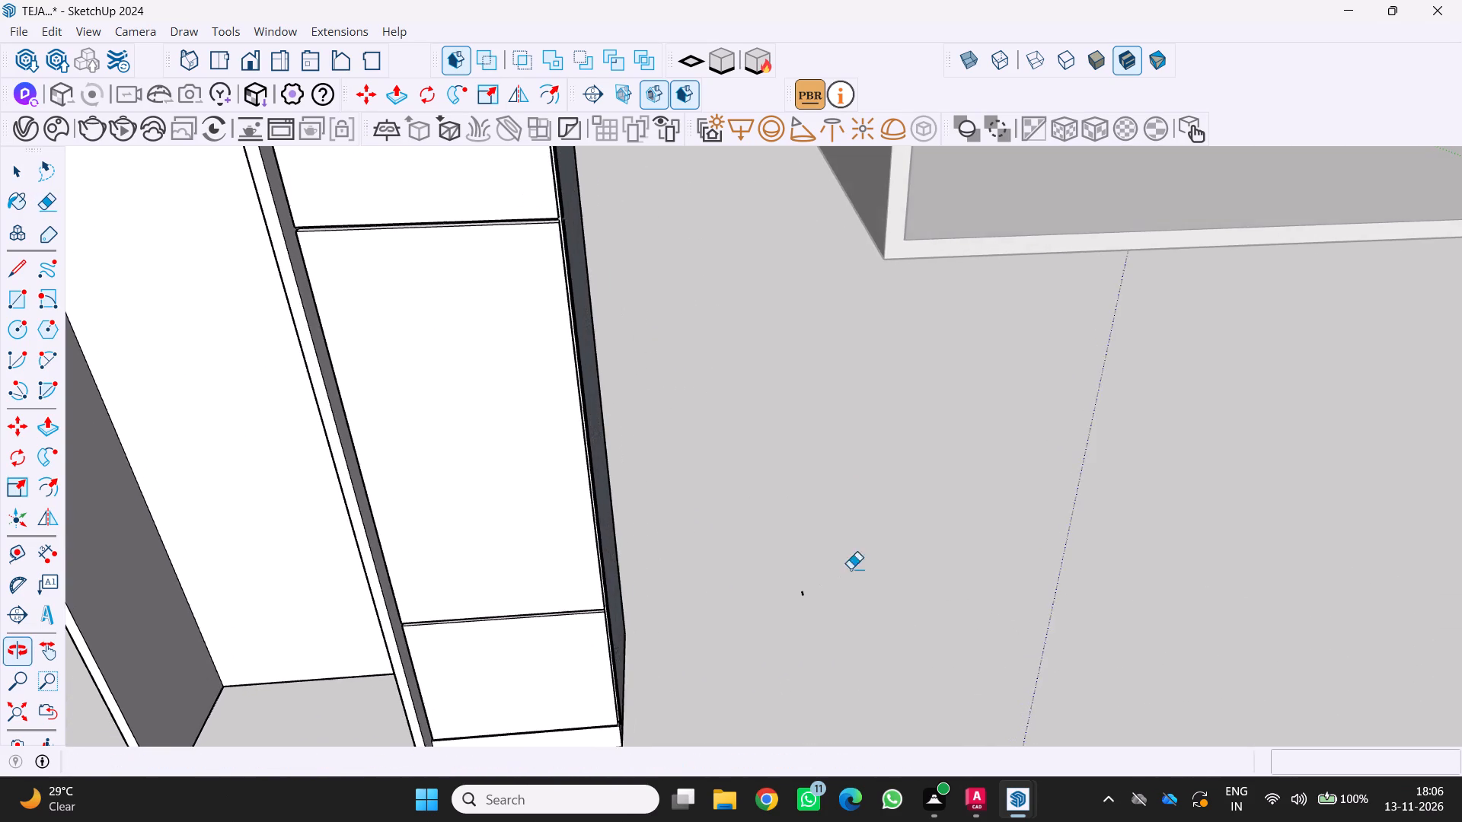
scroll(832, 583, up, 3)
drag(777, 604, 797, 597)
Examine the trimmed cabinet copy for leftover edges, up close and in relation to the room.
scroll(821, 595, down, 5)
middle_drag(860, 573, 816, 597)
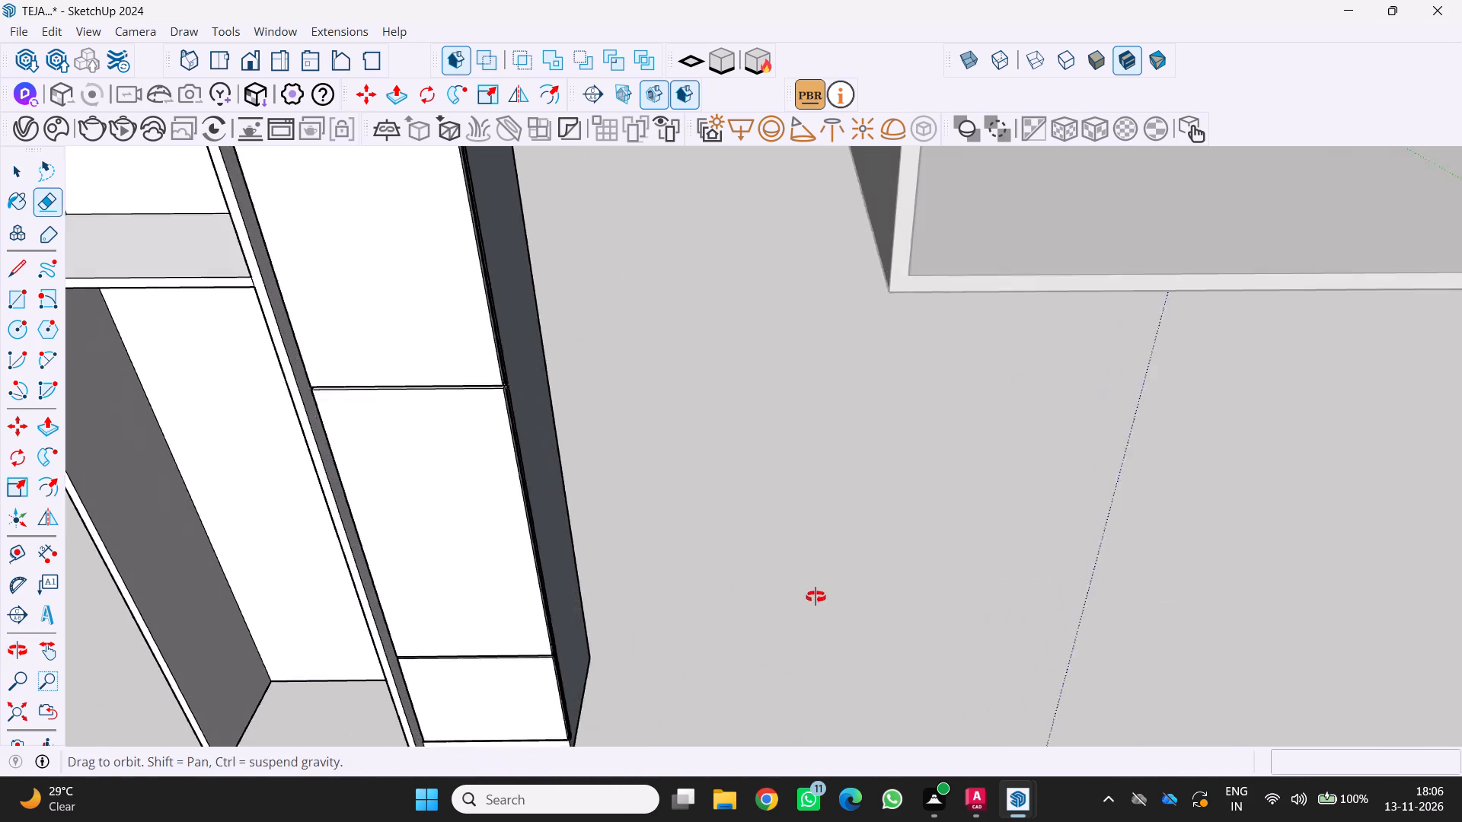
middle_drag(816, 597, 800, 597)
scroll(338, 681, up, 12)
scroll(586, 607, down, 12)
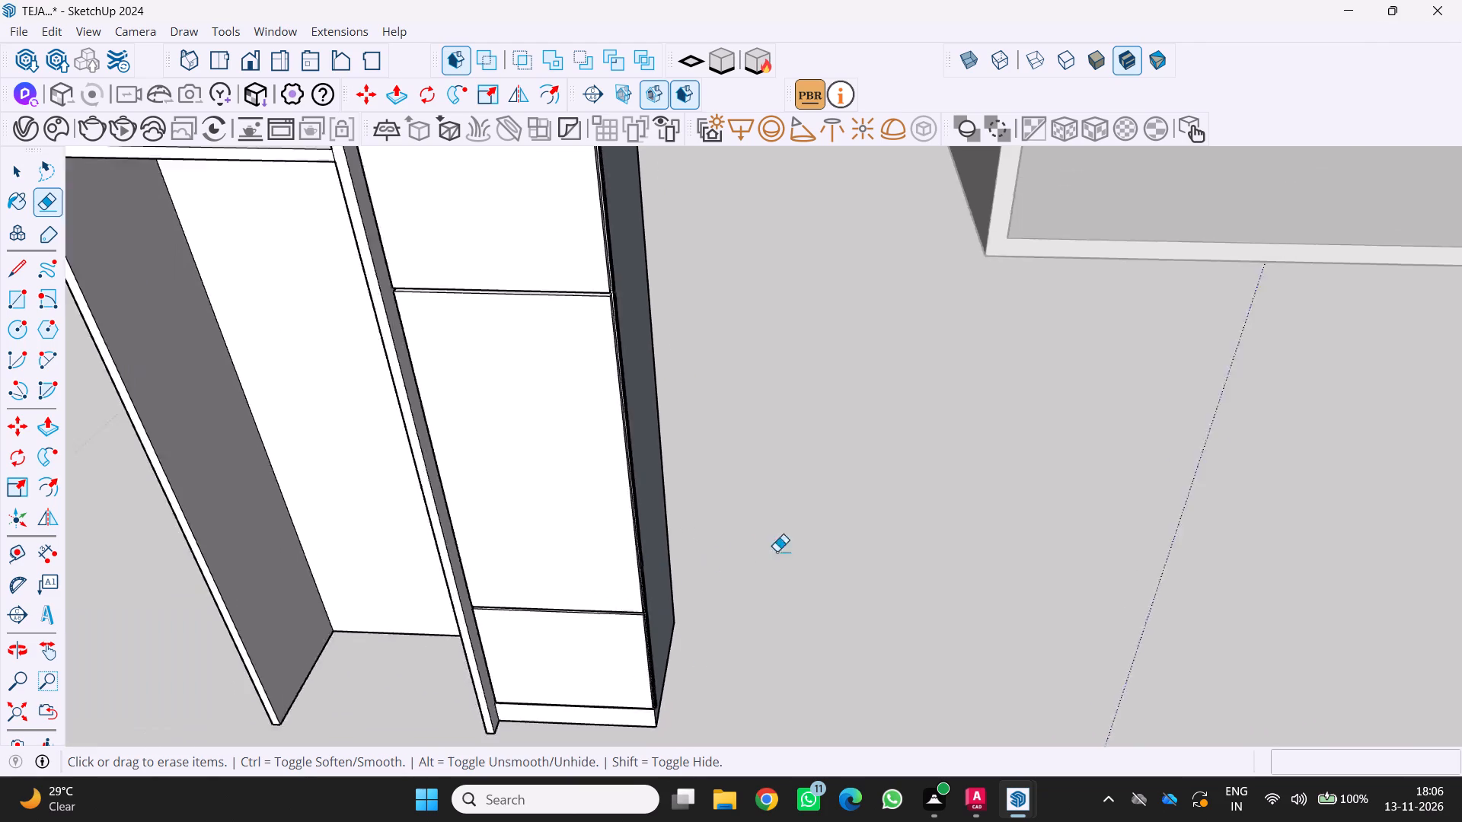
scroll(982, 563, down, 1)
shift+middle_drag(982, 563, 1030, 567)
shift+scroll(1004, 578, down, 10)
scroll(1084, 570, up, 1)
middle_drag(1077, 575, 1032, 576)
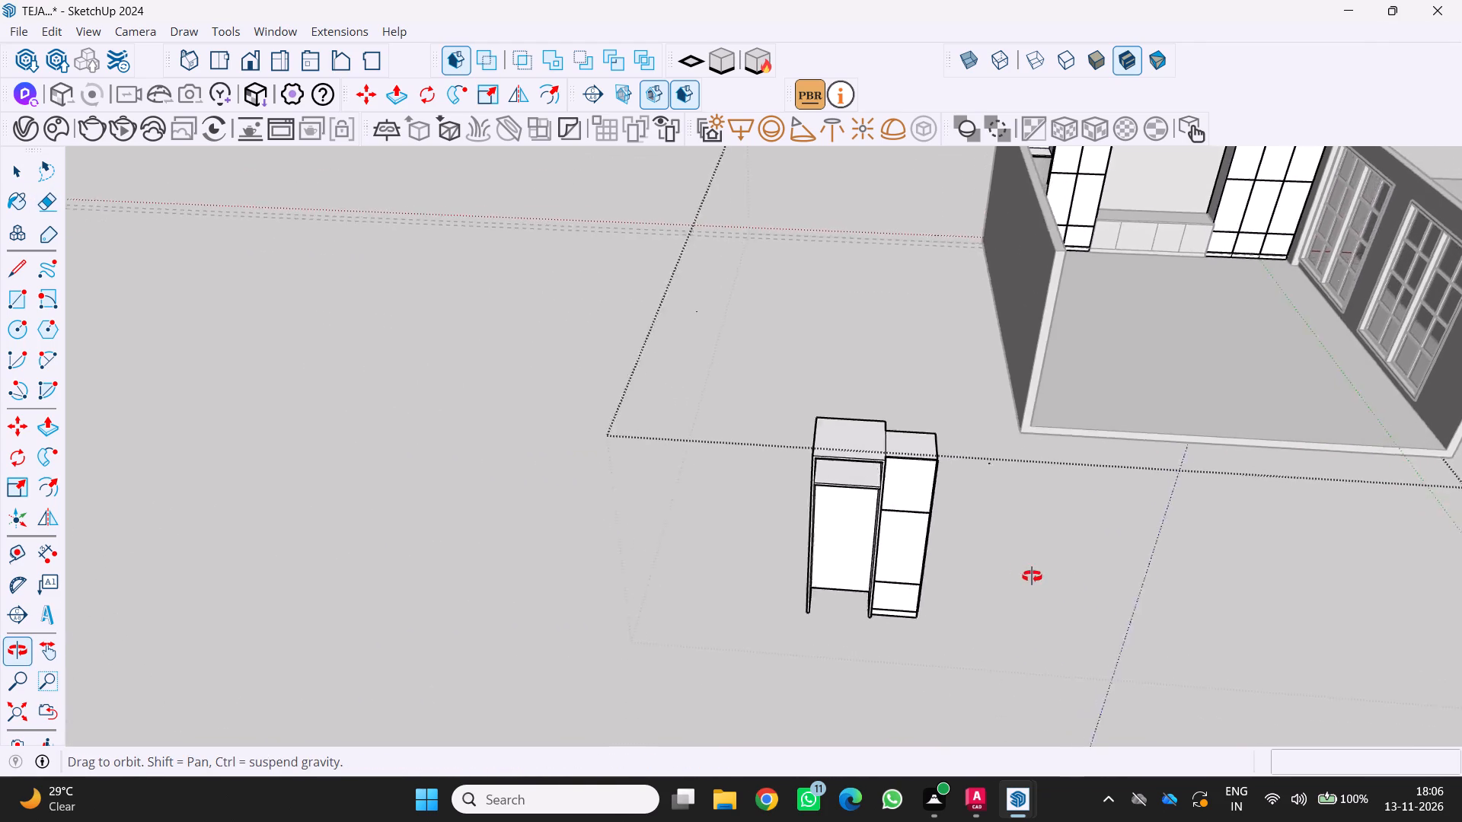
Erase the leftover outline edges beside the top door on the outer side panel of the cabinet copy.
middle_drag(1032, 576, 917, 521)
scroll(142, 355, up, 7)
middle_drag(500, 399, 337, 394)
scroll(341, 396, up, 7)
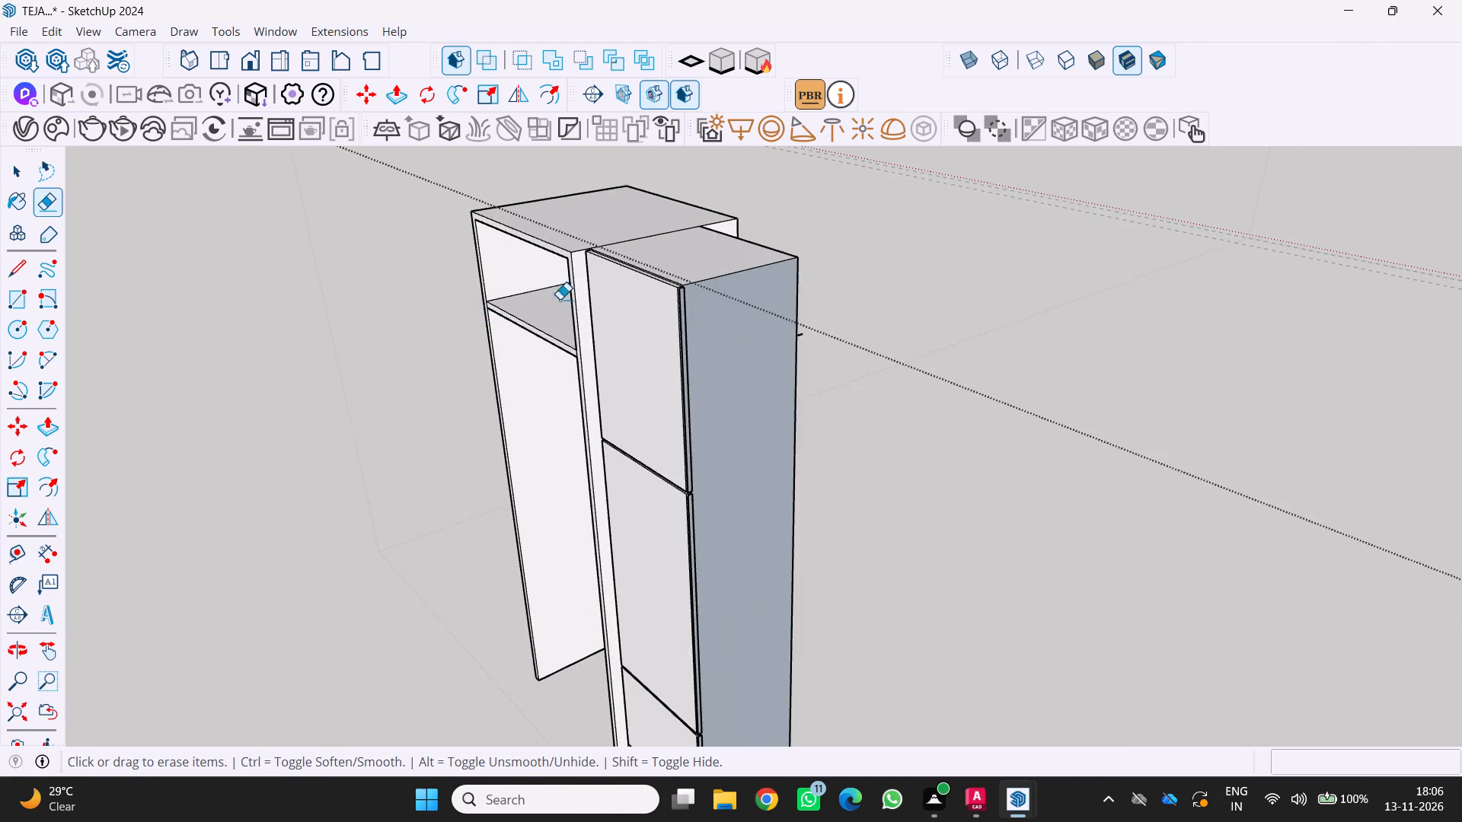
scroll(560, 299, up, 9)
scroll(681, 272, up, 1)
middle_drag(682, 276, 809, 384)
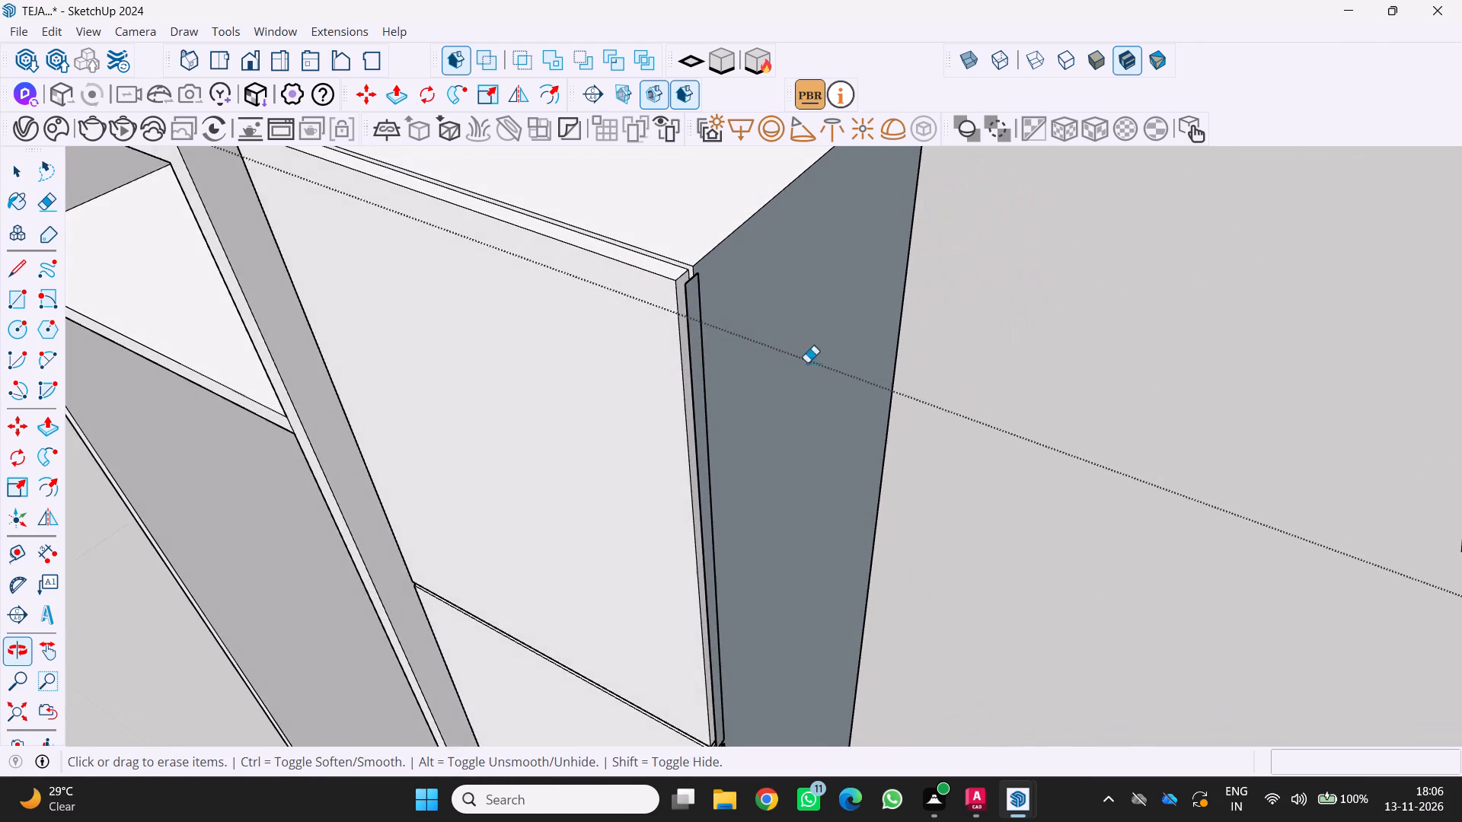
scroll(669, 312, up, 4)
click(705, 265)
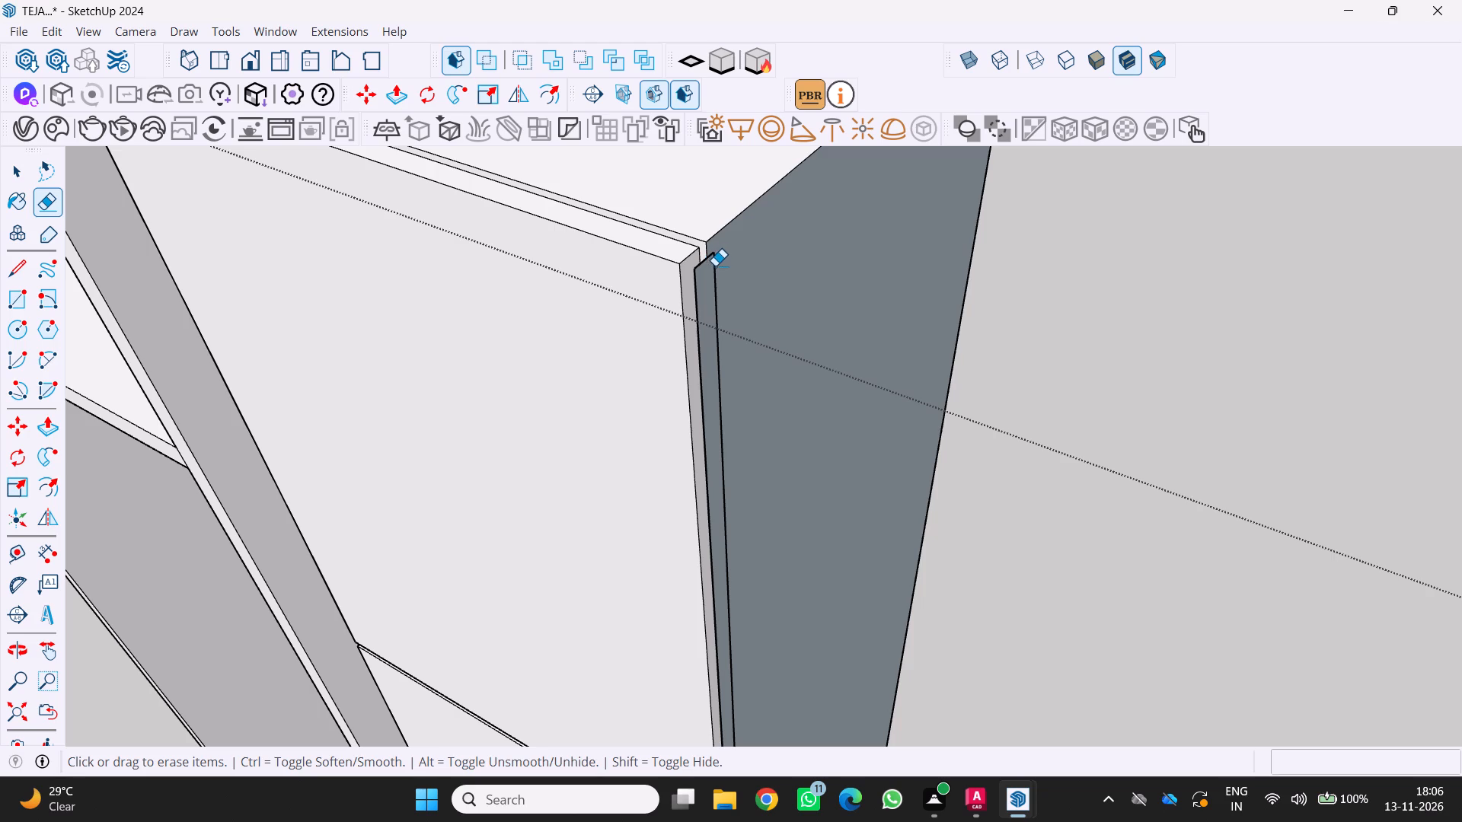
click(715, 266)
click(707, 265)
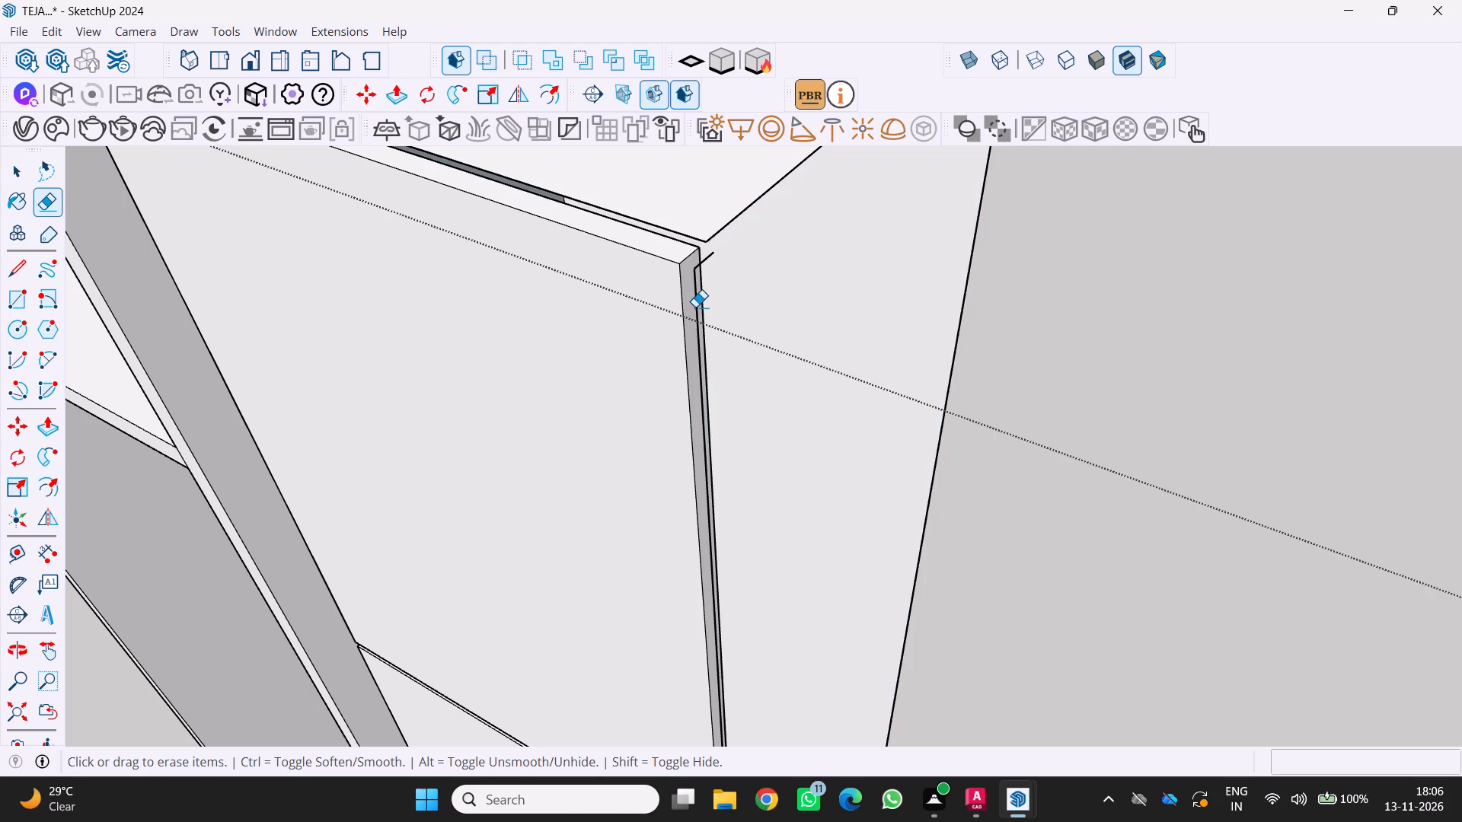
key(ctrl+z)
scroll(685, 282, up, 7)
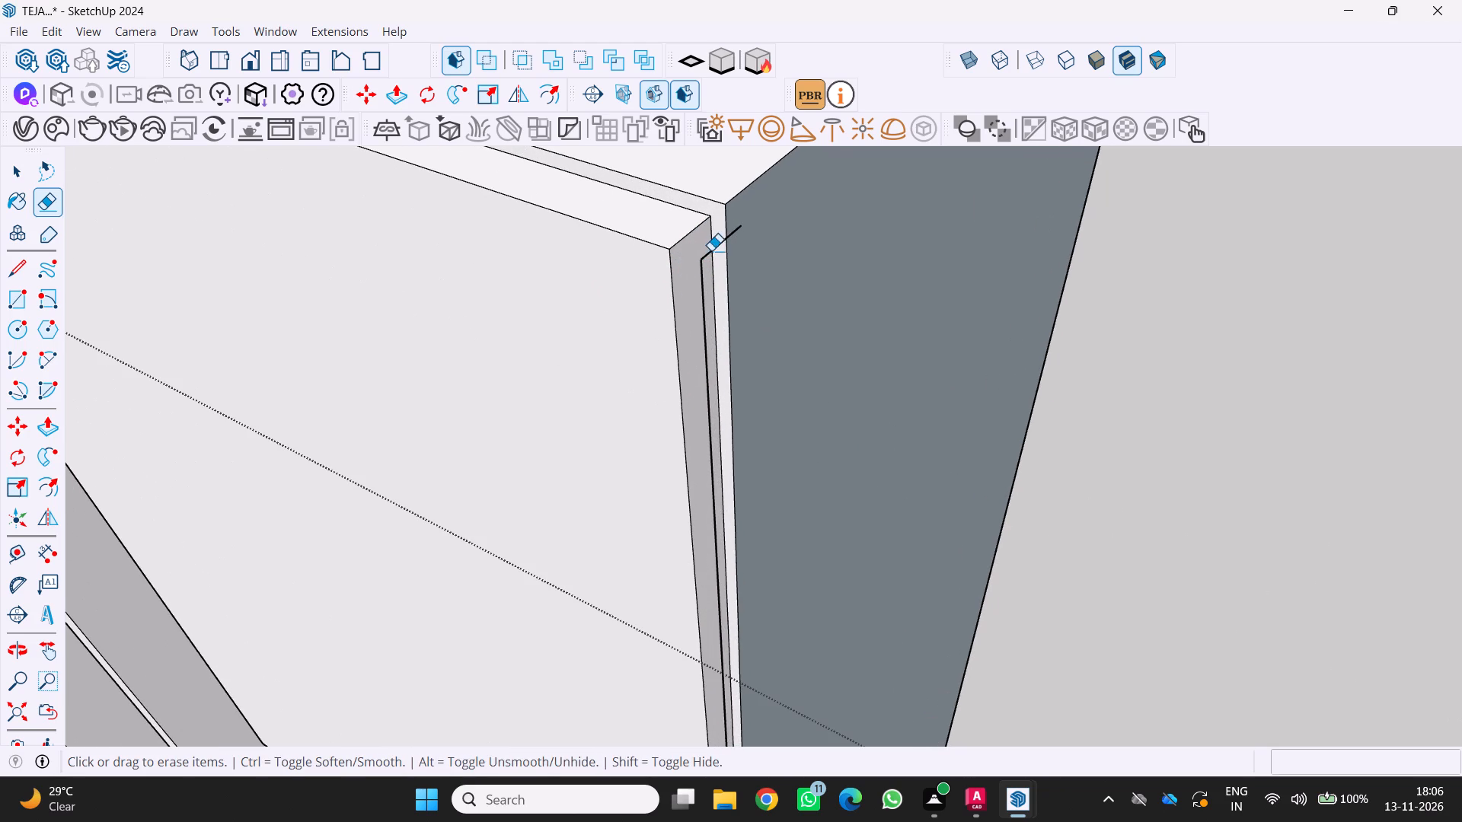
click(713, 252)
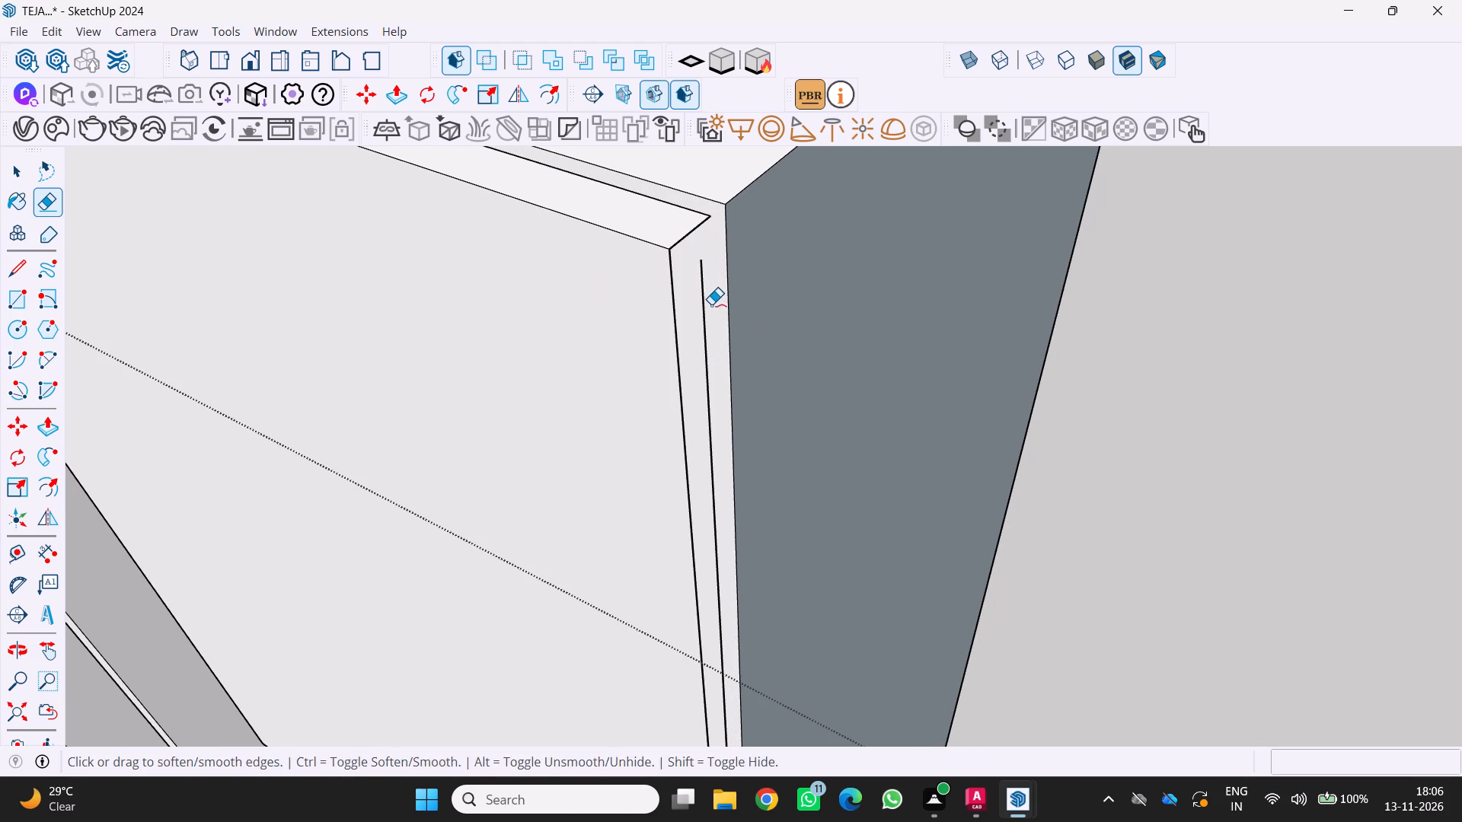
key(ctrl+z)
scroll(713, 297, up, 6)
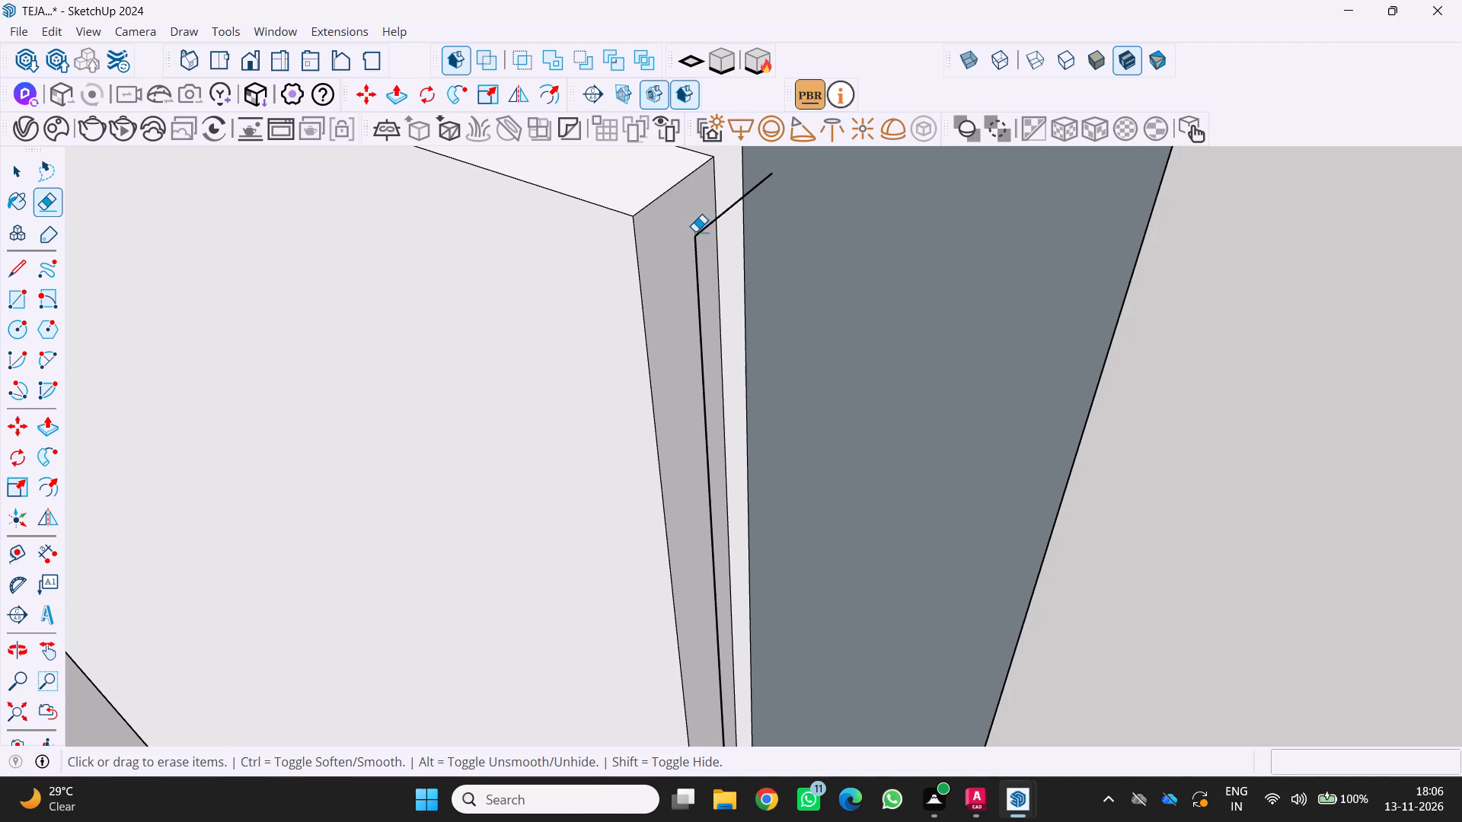
click(697, 234)
scroll(706, 273, down, 20)
scroll(706, 273, down, 1)
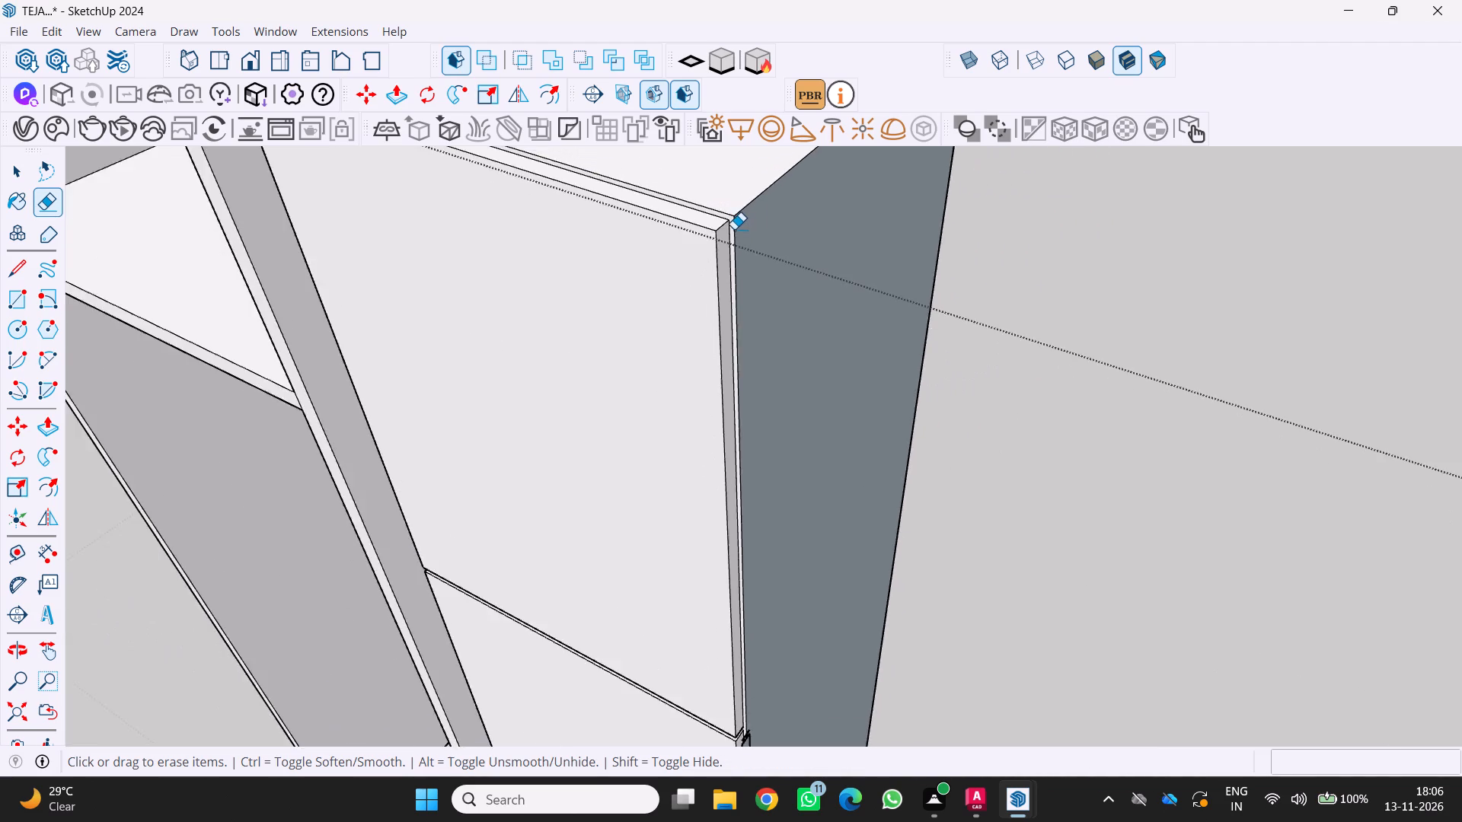
Erase the front and top outline edges left on the side panel beside the copied cabinet's middle door.
scroll(734, 229, down, 5)
scroll(691, 655, up, 6)
middle_drag(770, 670, 835, 652)
middle_click(838, 651)
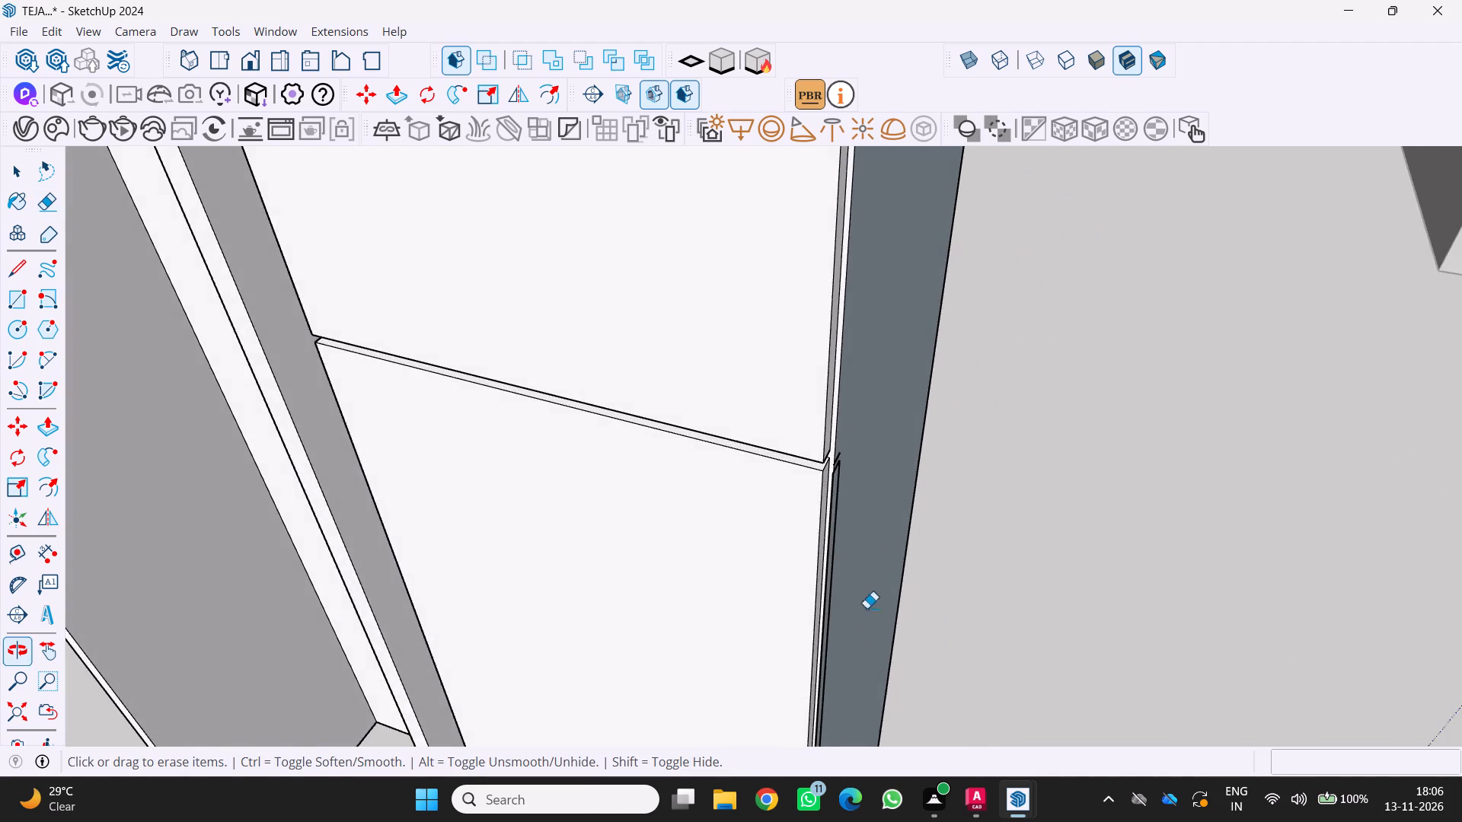
scroll(844, 501, up, 15)
click(812, 450)
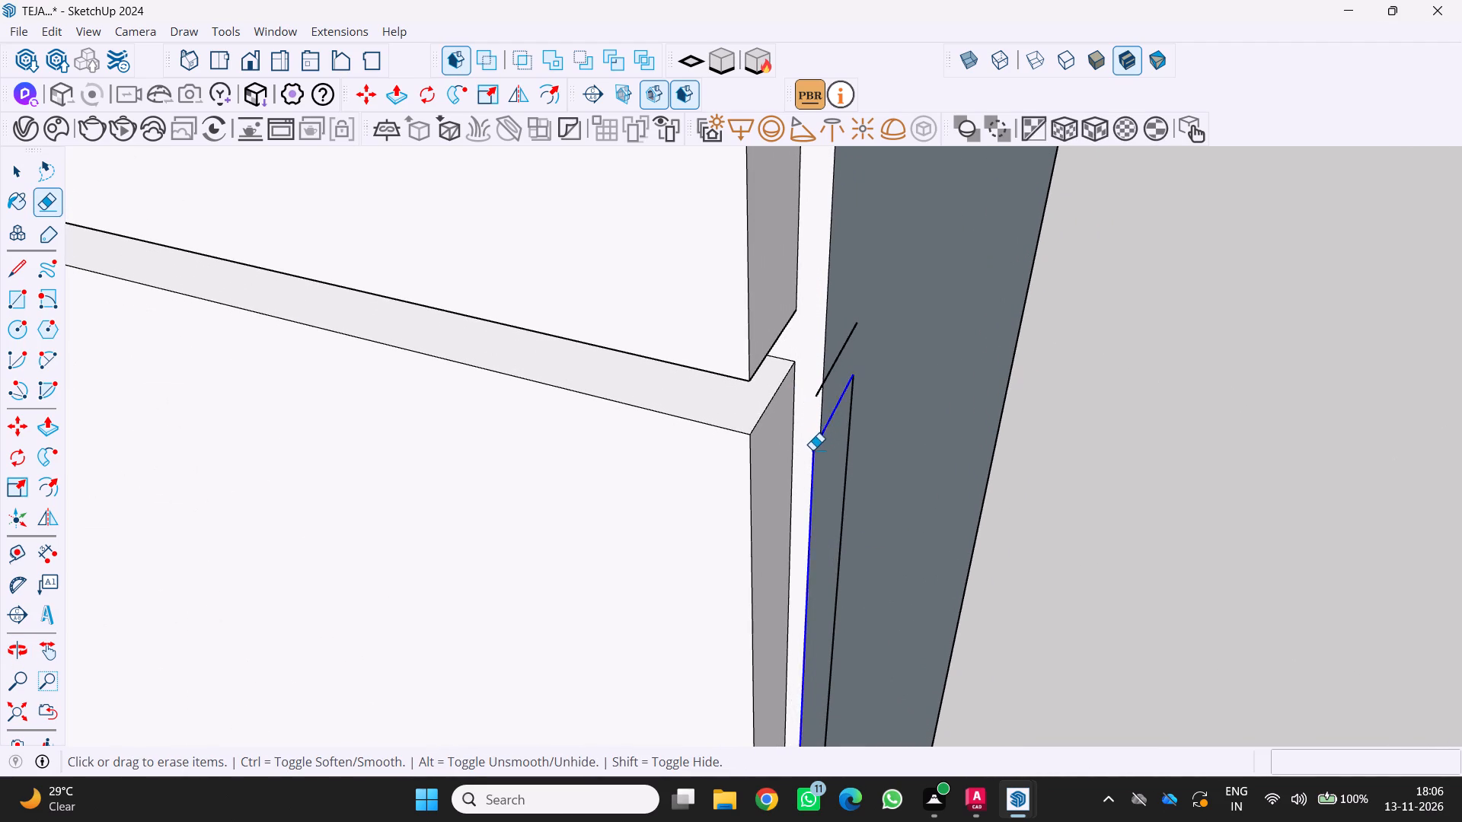
drag(819, 391, 821, 401)
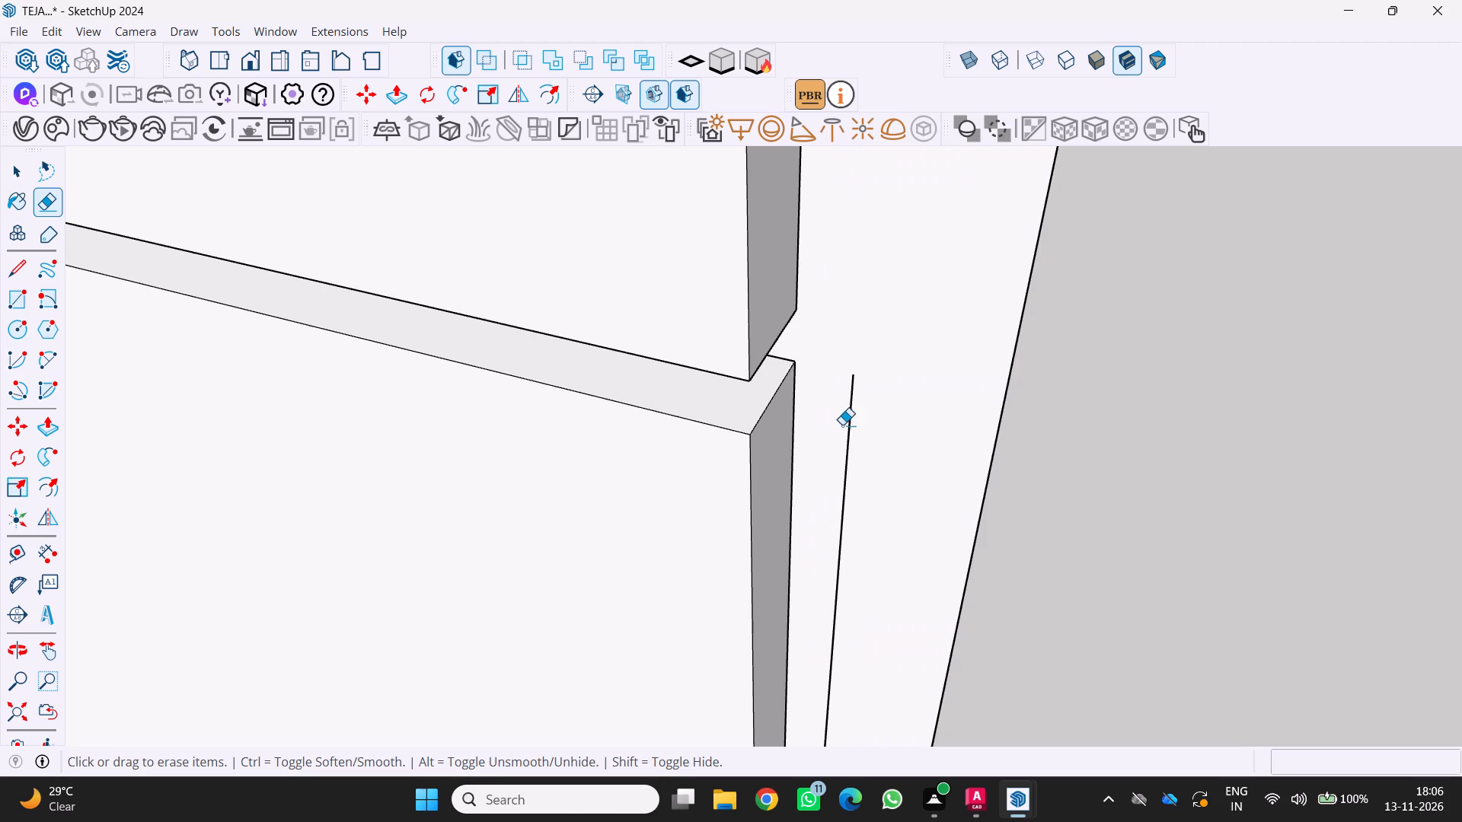
scroll(843, 424, up, 1)
scroll(843, 405, down, 8)
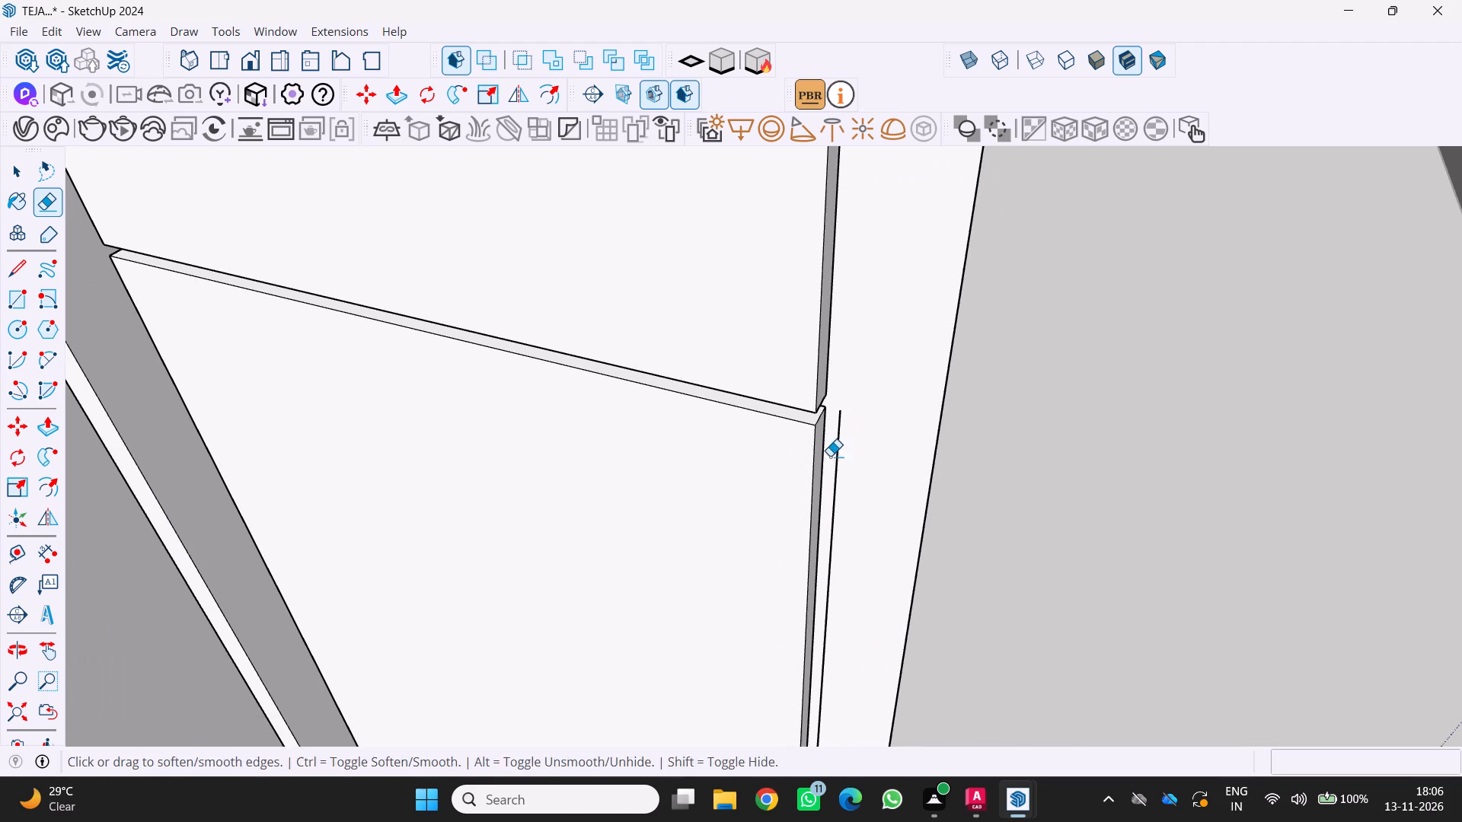
key(ctrl+z)
Erase the short stray edge crossing the side panel at the gap between the top and middle doors.
scroll(857, 438, up, 7)
middle_drag(834, 444, 497, 533)
middle_click(495, 534)
middle_click(495, 534)
middle_click(495, 534)
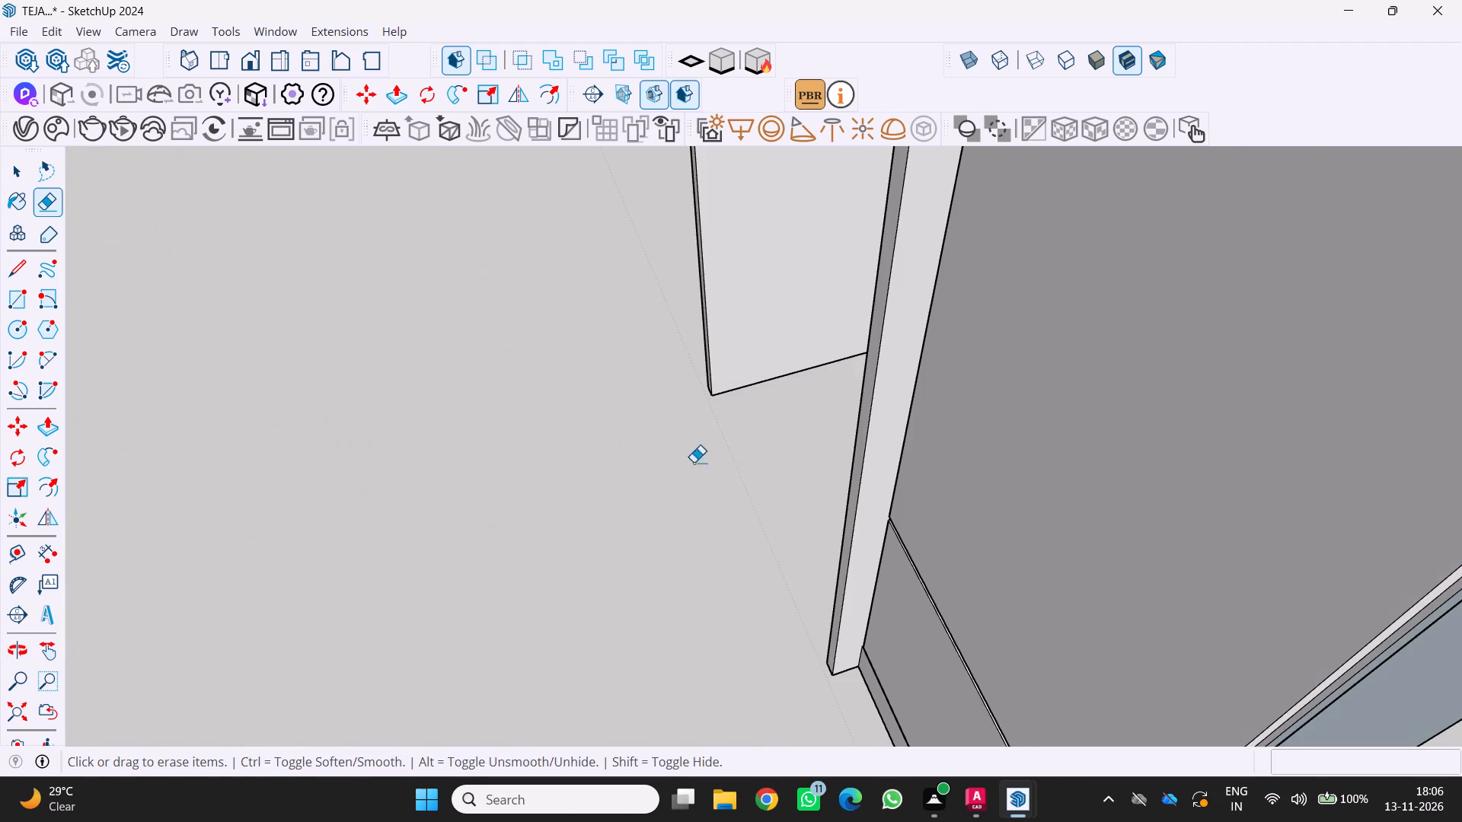
scroll(971, 463, down, 12)
scroll(950, 470, up, 1)
middle_drag(950, 470, 925, 409)
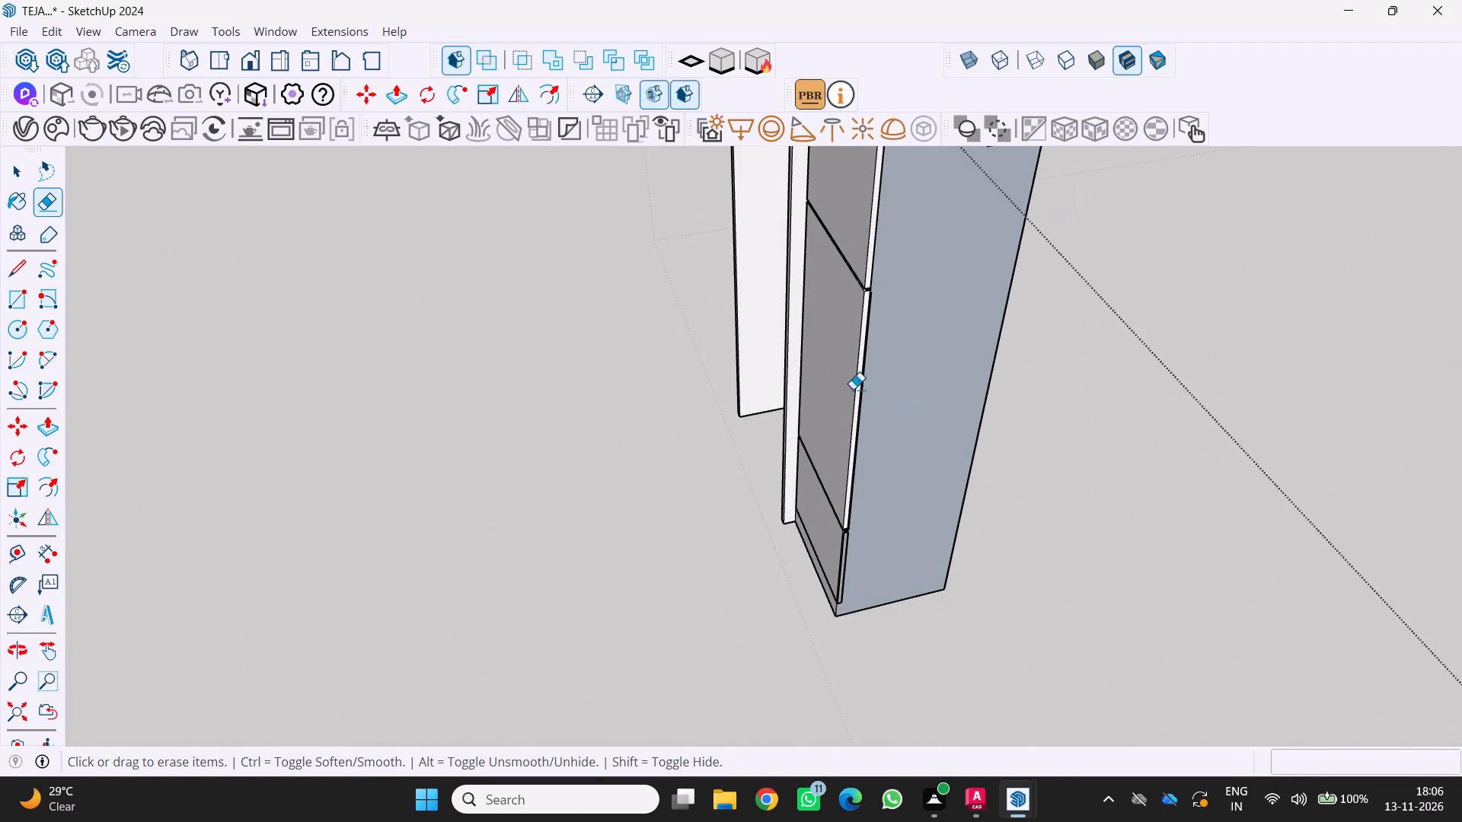
scroll(829, 279, up, 15)
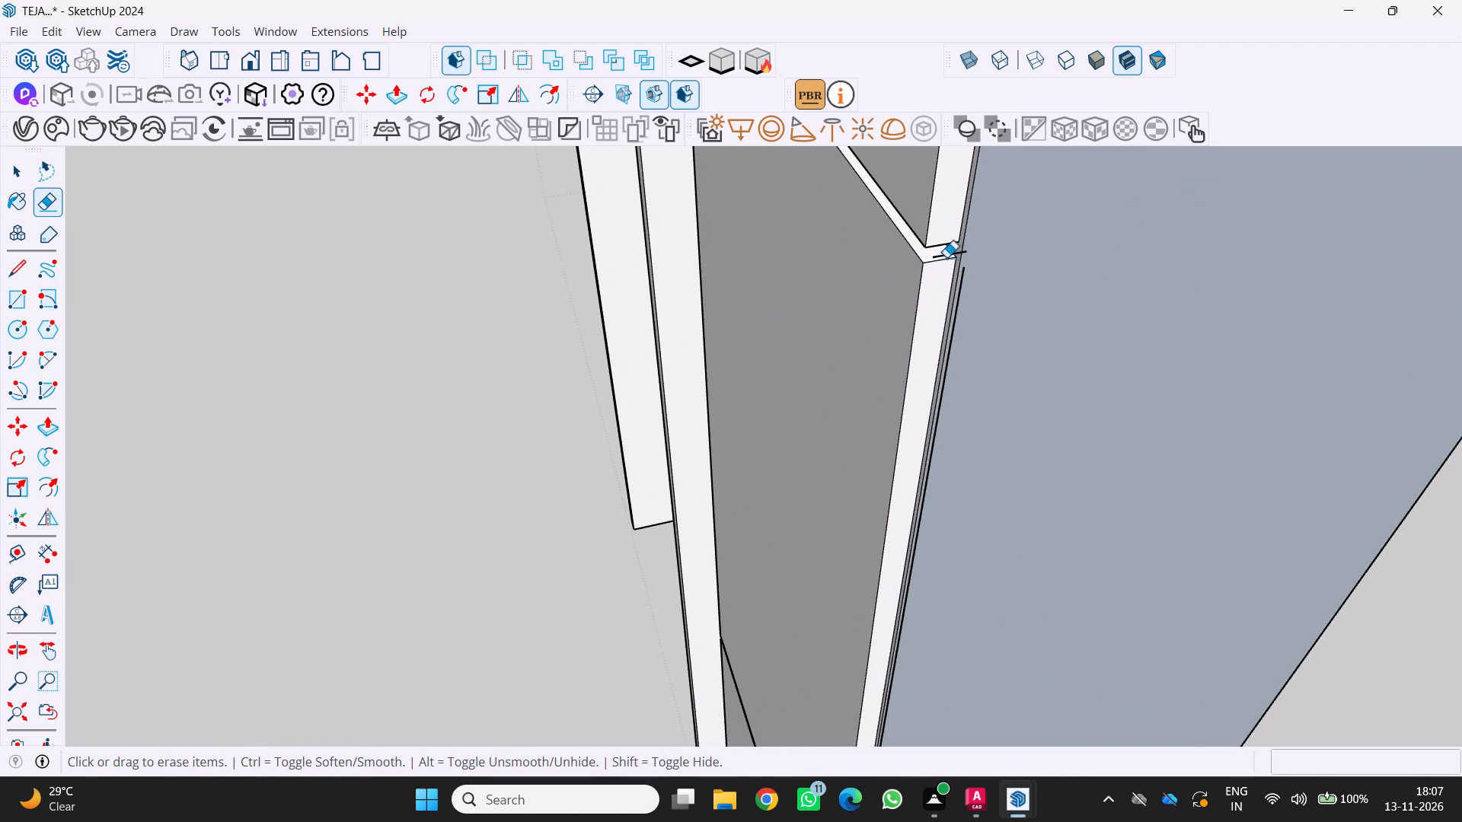
scroll(949, 256, up, 9)
click(960, 253)
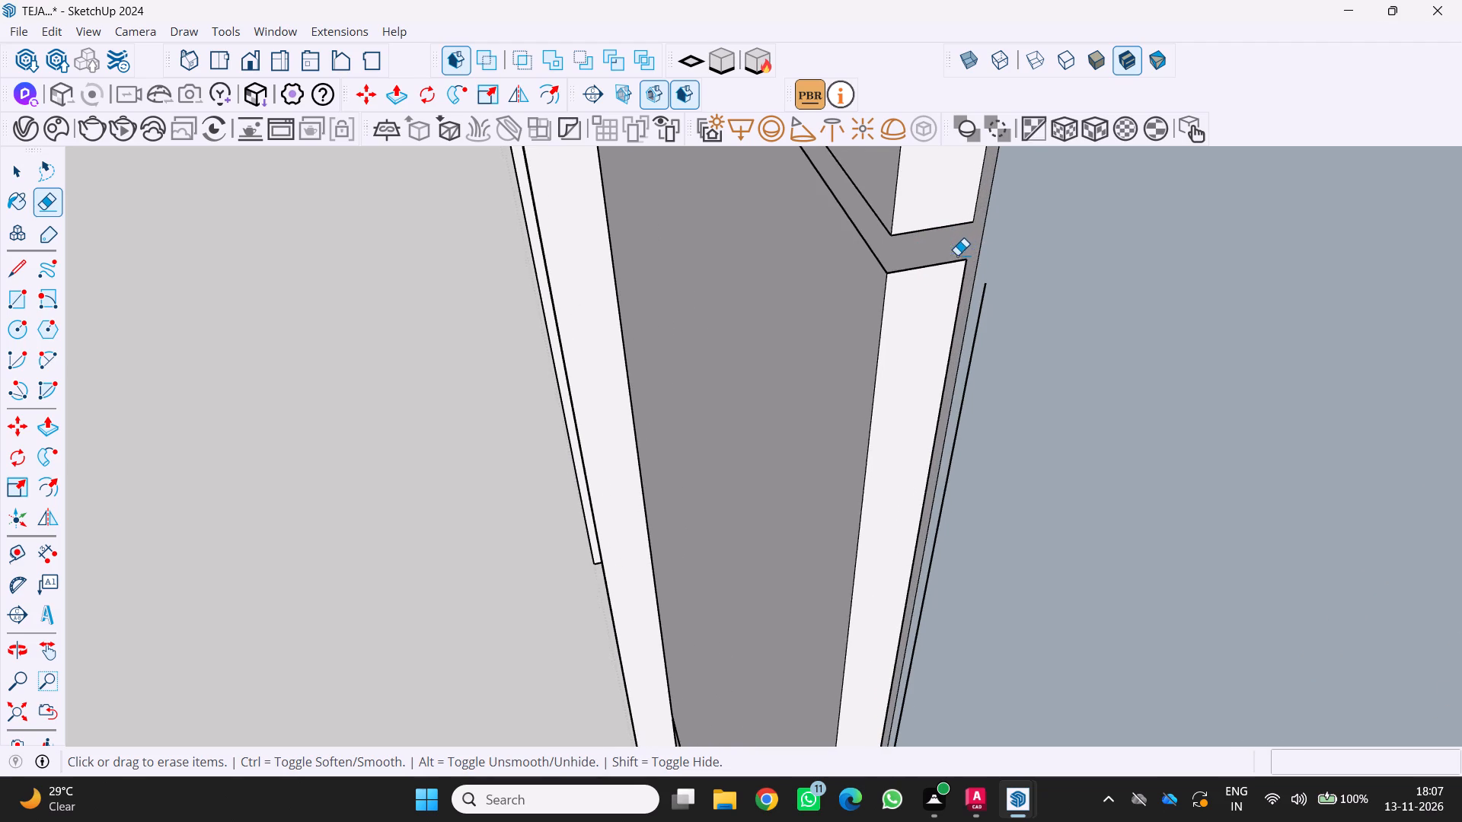
key(ctrl+z)
scroll(974, 302, up, 3)
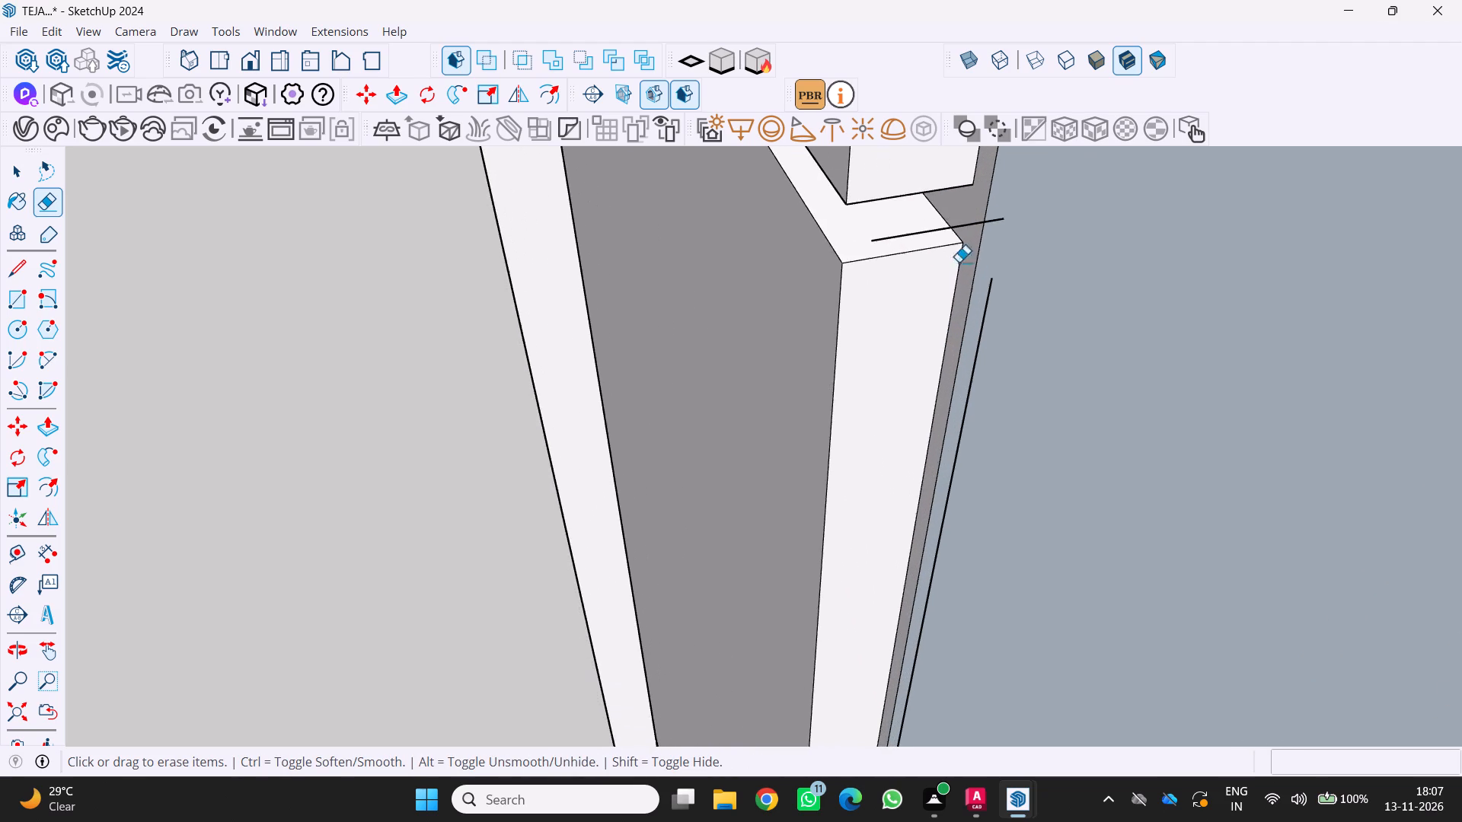
scroll(959, 262, up, 4)
click(950, 224)
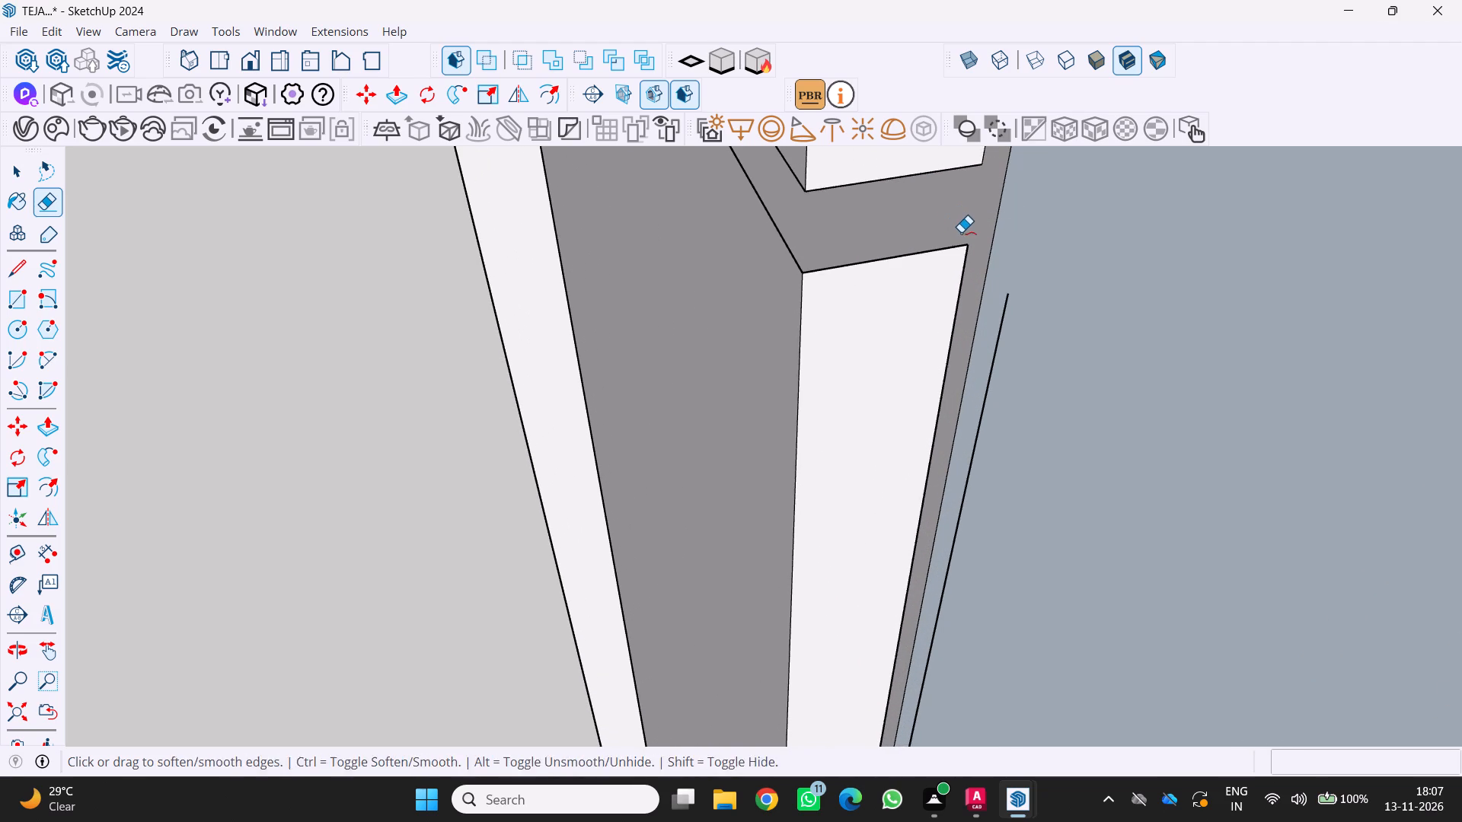
key(ctrl+z)
scroll(1017, 243, up, 9)
click(962, 204)
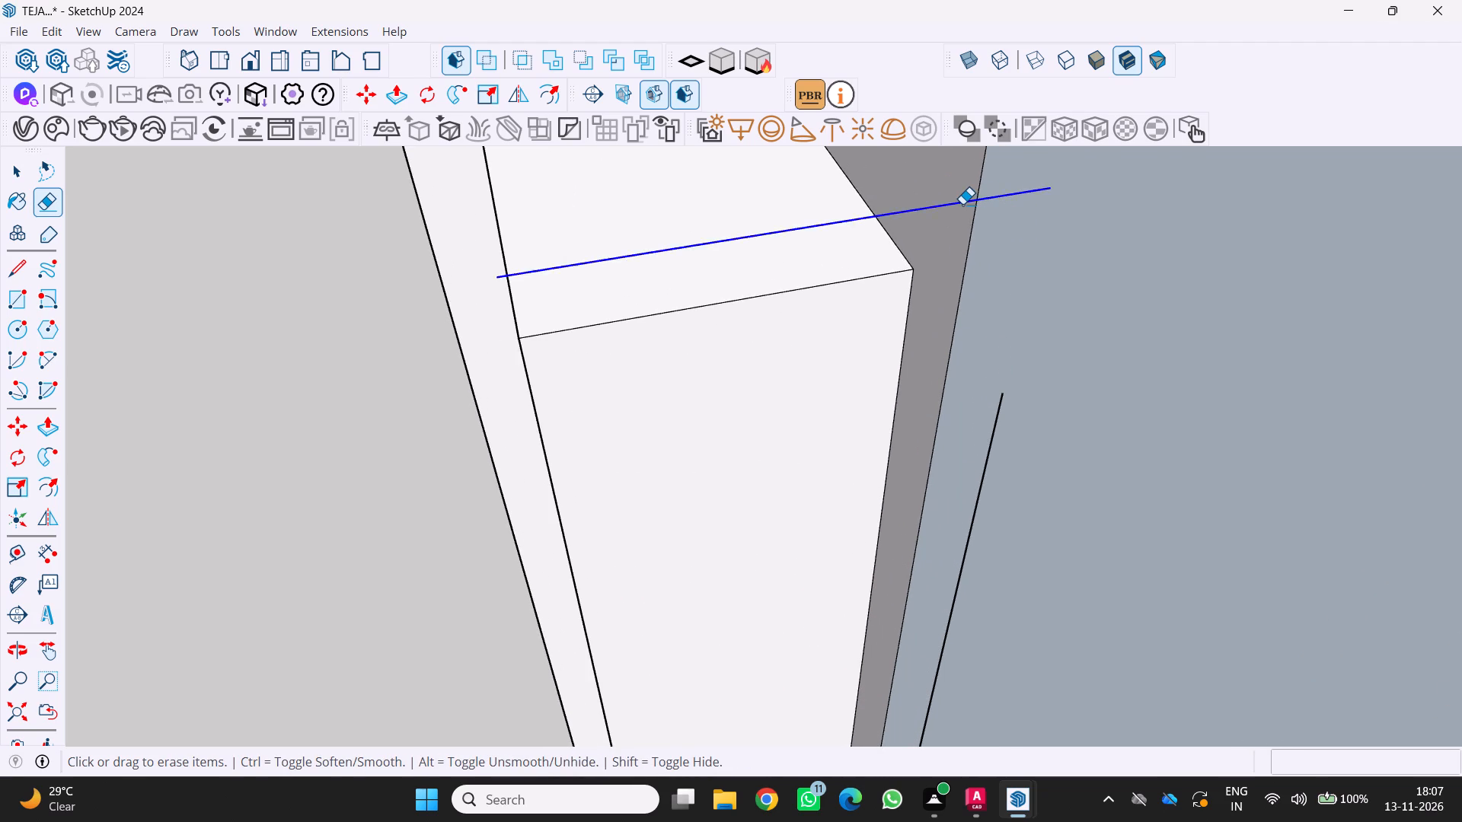
scroll(932, 359, down, 20)
scroll(932, 359, down, 4)
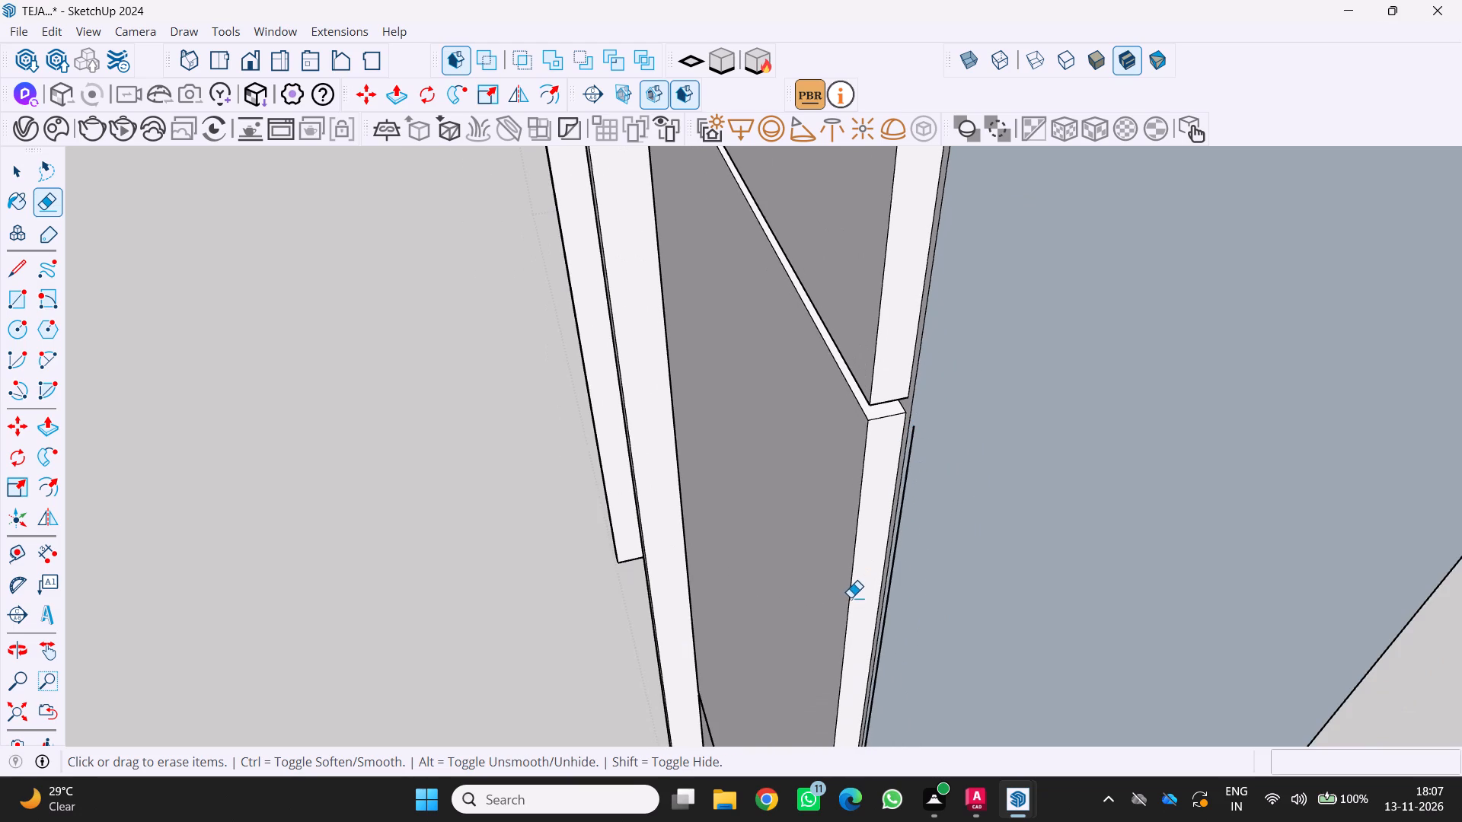
Erase the remaining long vertical edge on the side panel beside the copied cabinet's middle door.
shift+middle_drag(860, 578, 1070, 288)
shift+middle_click(1070, 288)
shift+scroll(1069, 292, down, 5)
middle_drag(879, 467, 1032, 440)
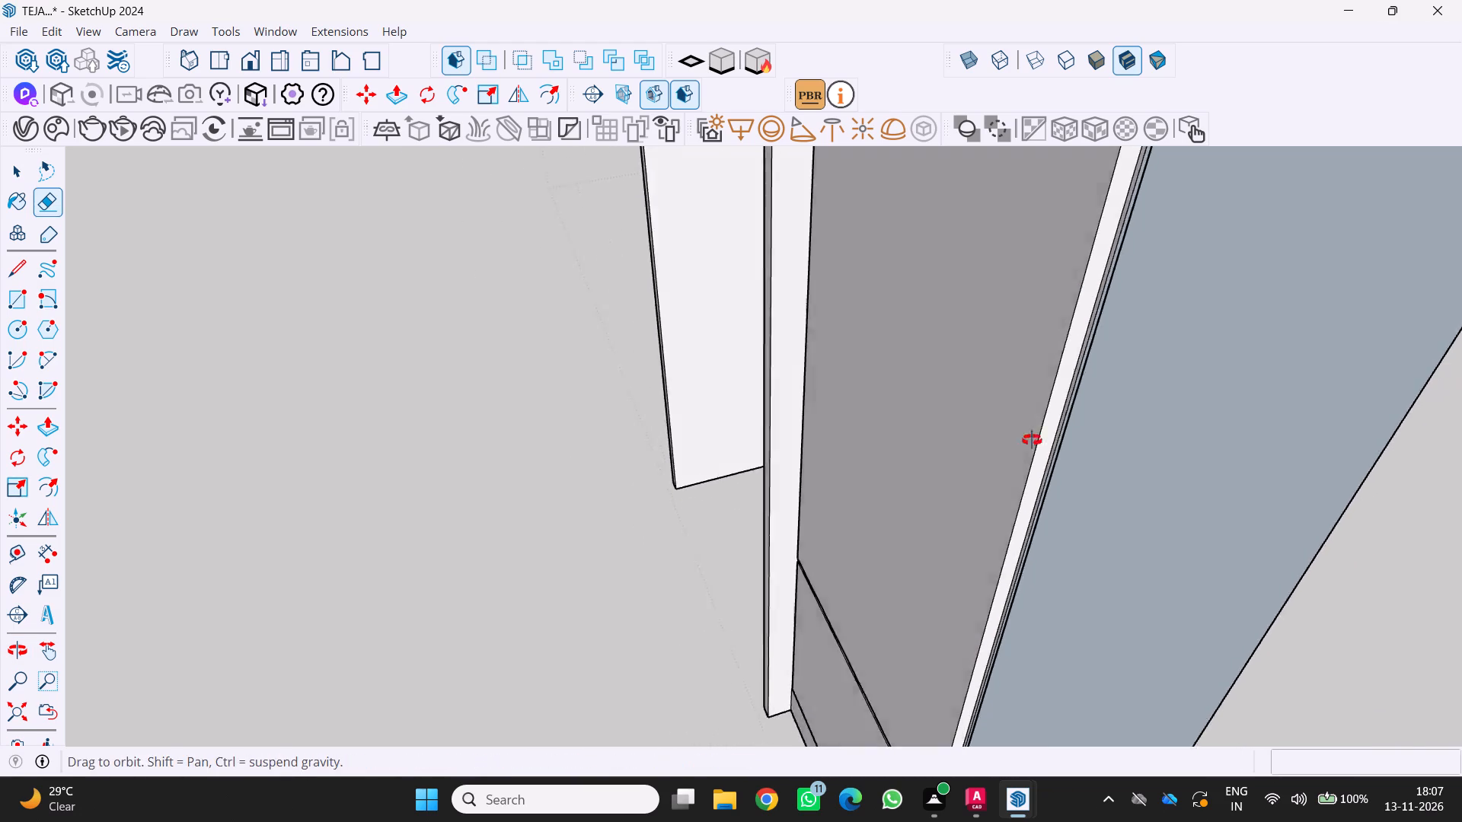
middle_drag(1032, 440, 1052, 434)
middle_click(1055, 434)
scroll(1105, 393, down, 6)
middle_drag(1109, 386, 967, 469)
scroll(1259, 335, up, 8)
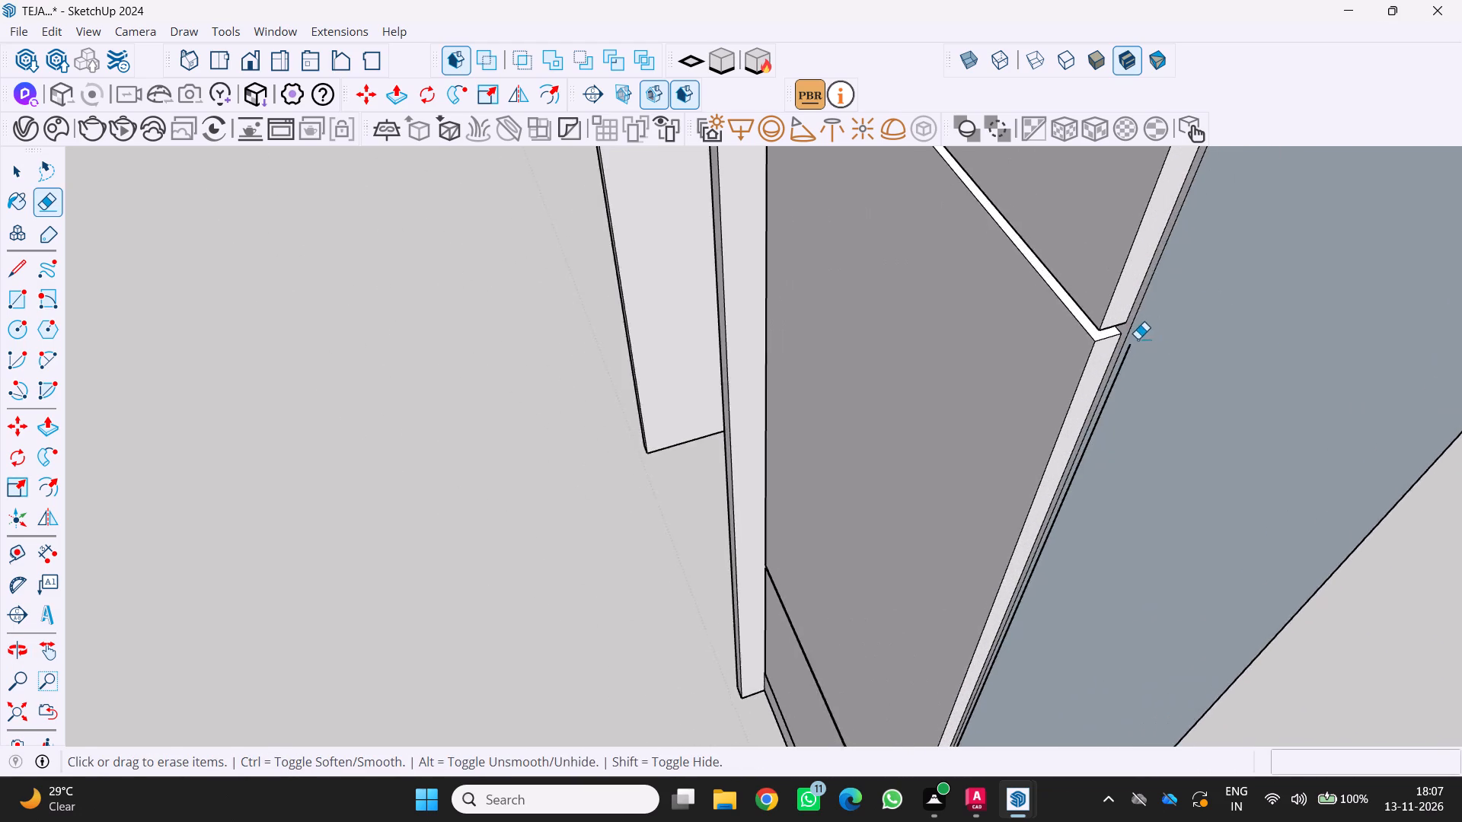
scroll(1138, 339, up, 9)
middle_click(1132, 347)
middle_drag(1123, 335, 1032, 387)
scroll(1188, 414, up, 13)
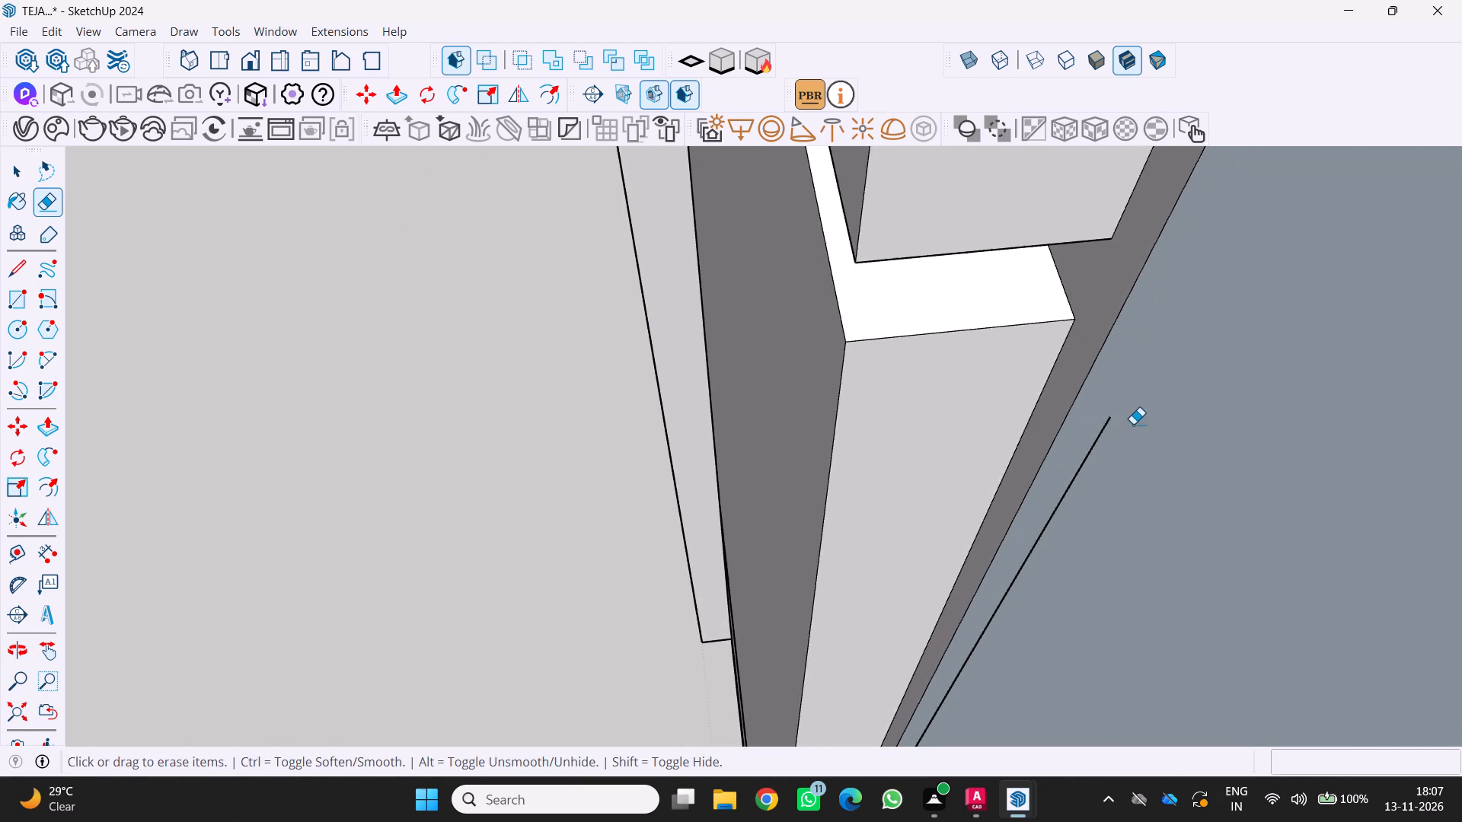
scroll(1133, 424, up, 5)
click(1105, 424)
scroll(1112, 413, down, 12)
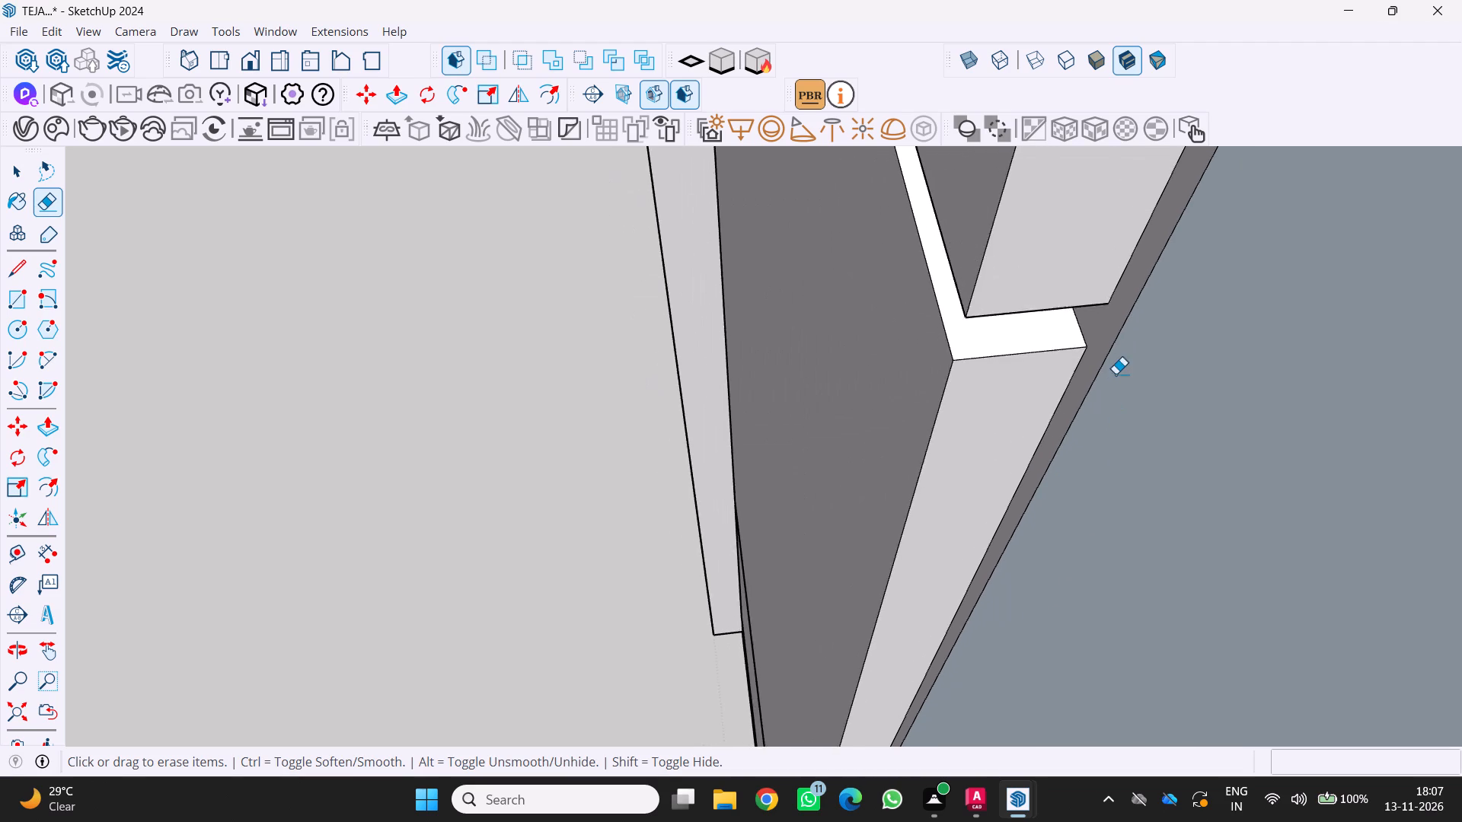
Erase the stray gap edge and the leftover top and long outline edges beside the copied cabinet's bottom door.
scroll(1116, 374, down, 20)
scroll(1116, 374, down, 14)
scroll(846, 695, up, 5)
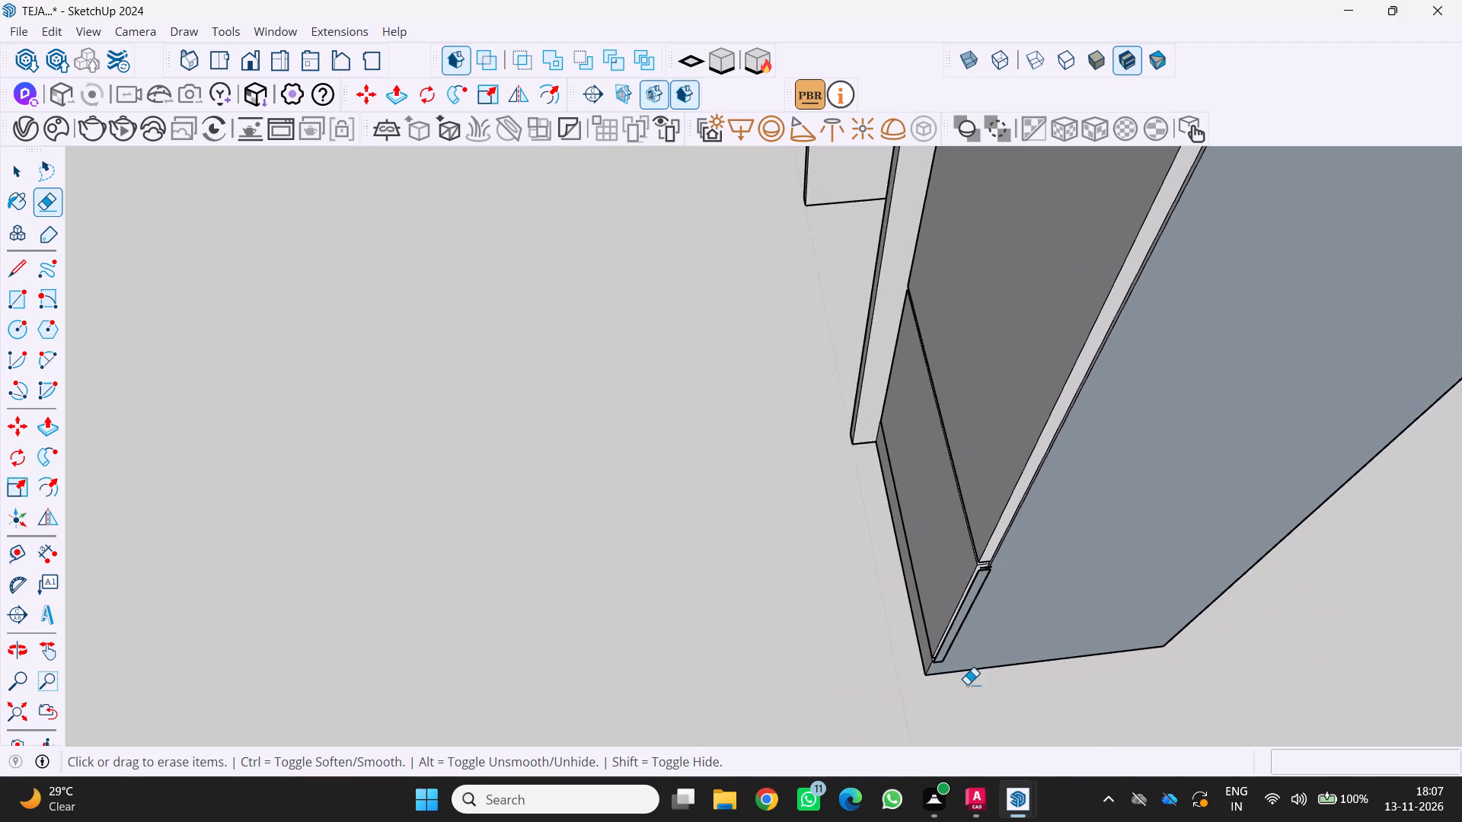
scroll(967, 684, up, 8)
scroll(954, 520, up, 1)
middle_drag(954, 520, 913, 596)
scroll(913, 596, up, 4)
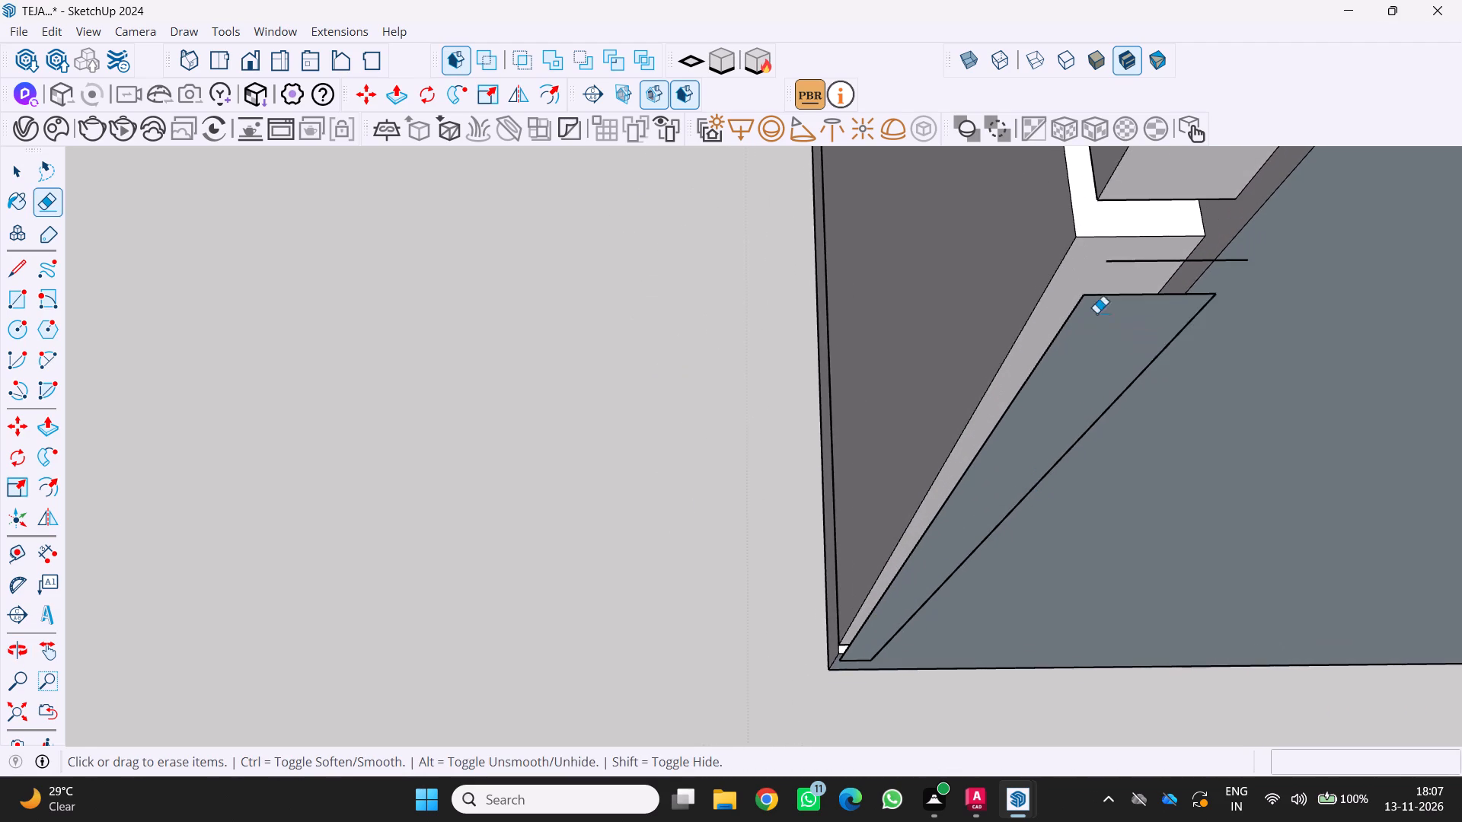
scroll(1099, 308, up, 3)
click(1142, 247)
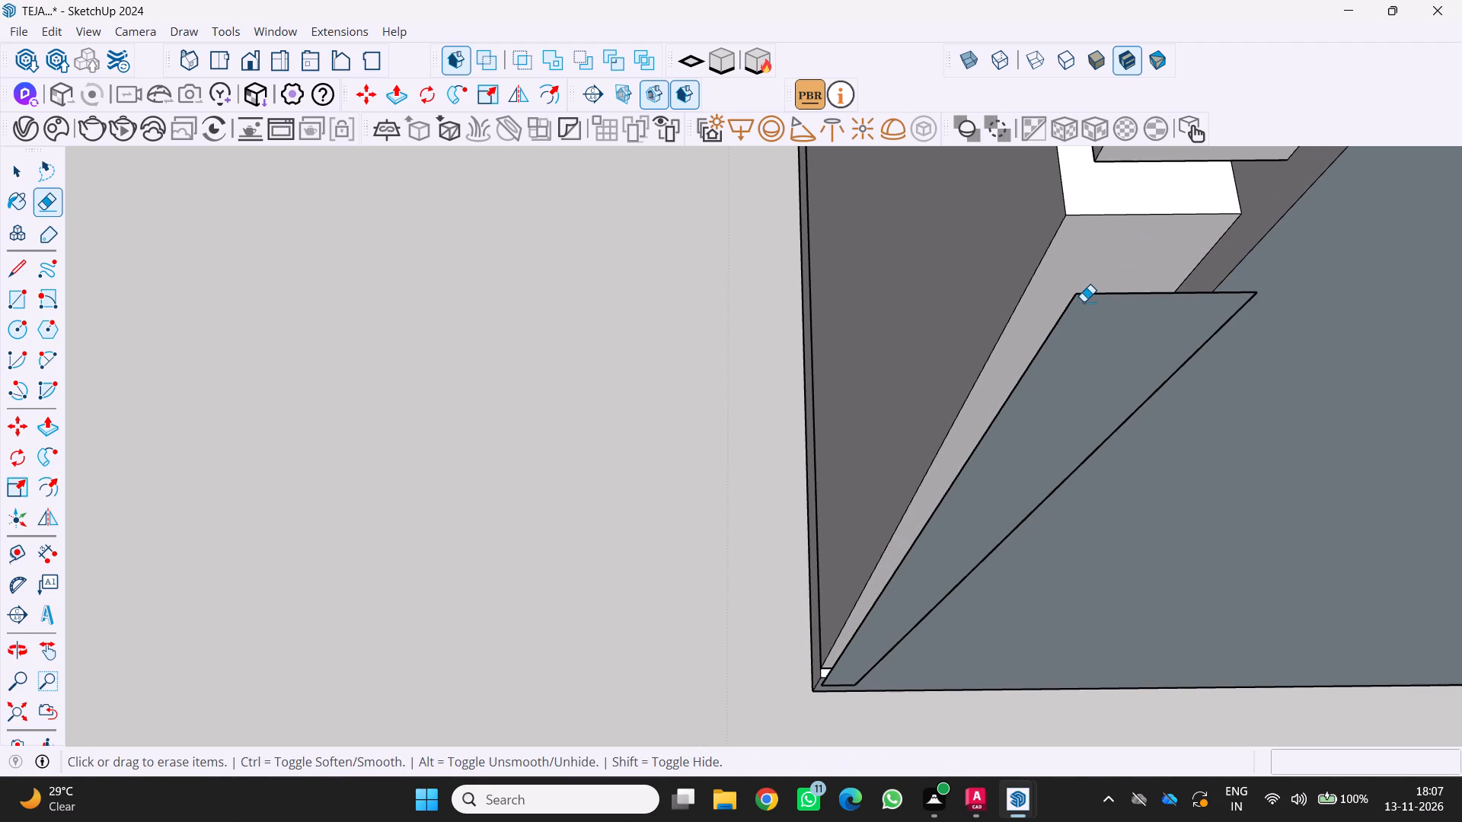
click(1085, 300)
click(1077, 298)
drag(1167, 286, 1165, 294)
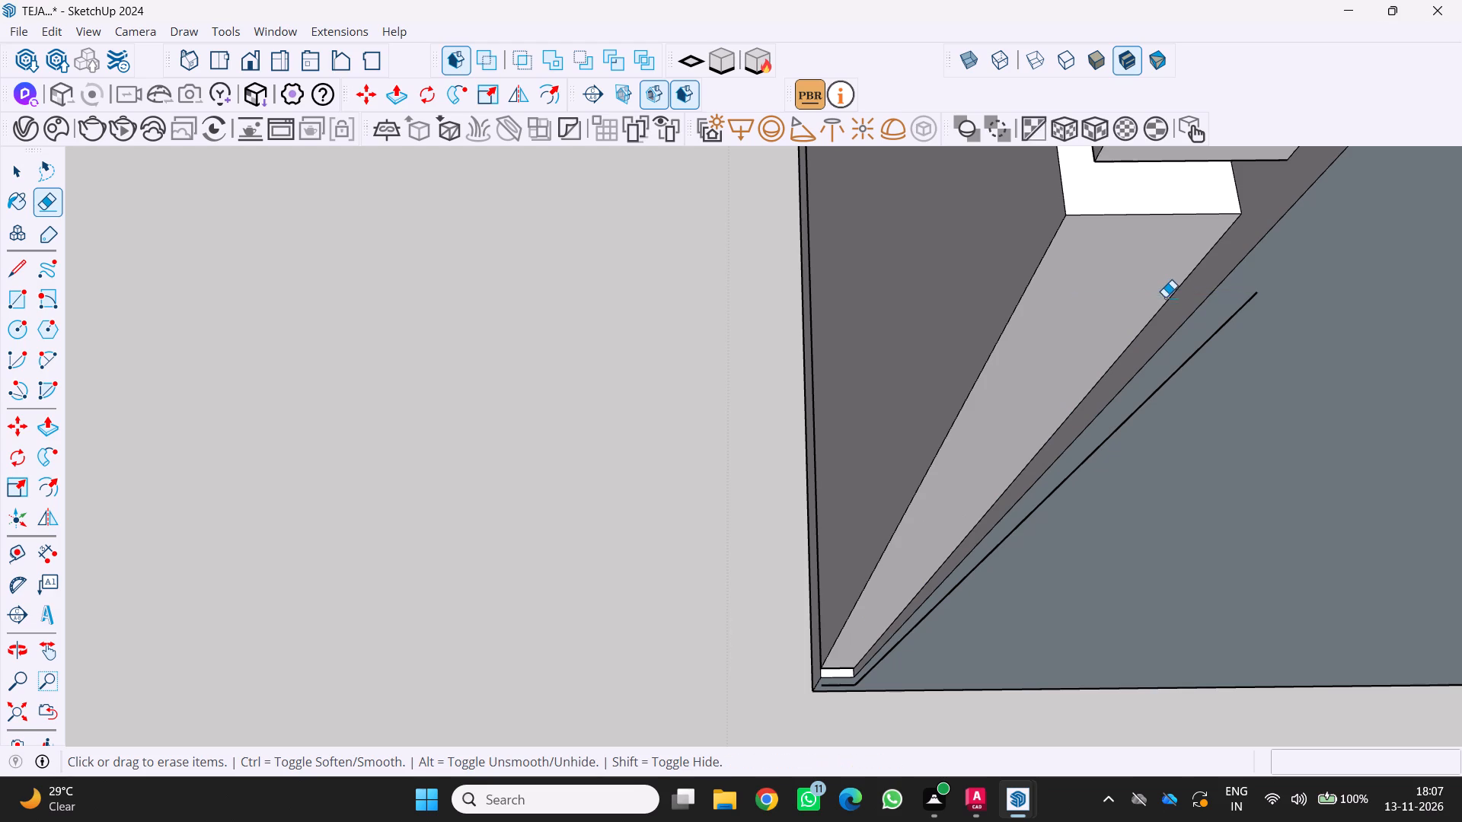
scroll(1234, 330, up, 7)
click(1224, 314)
scroll(1135, 375, down, 5)
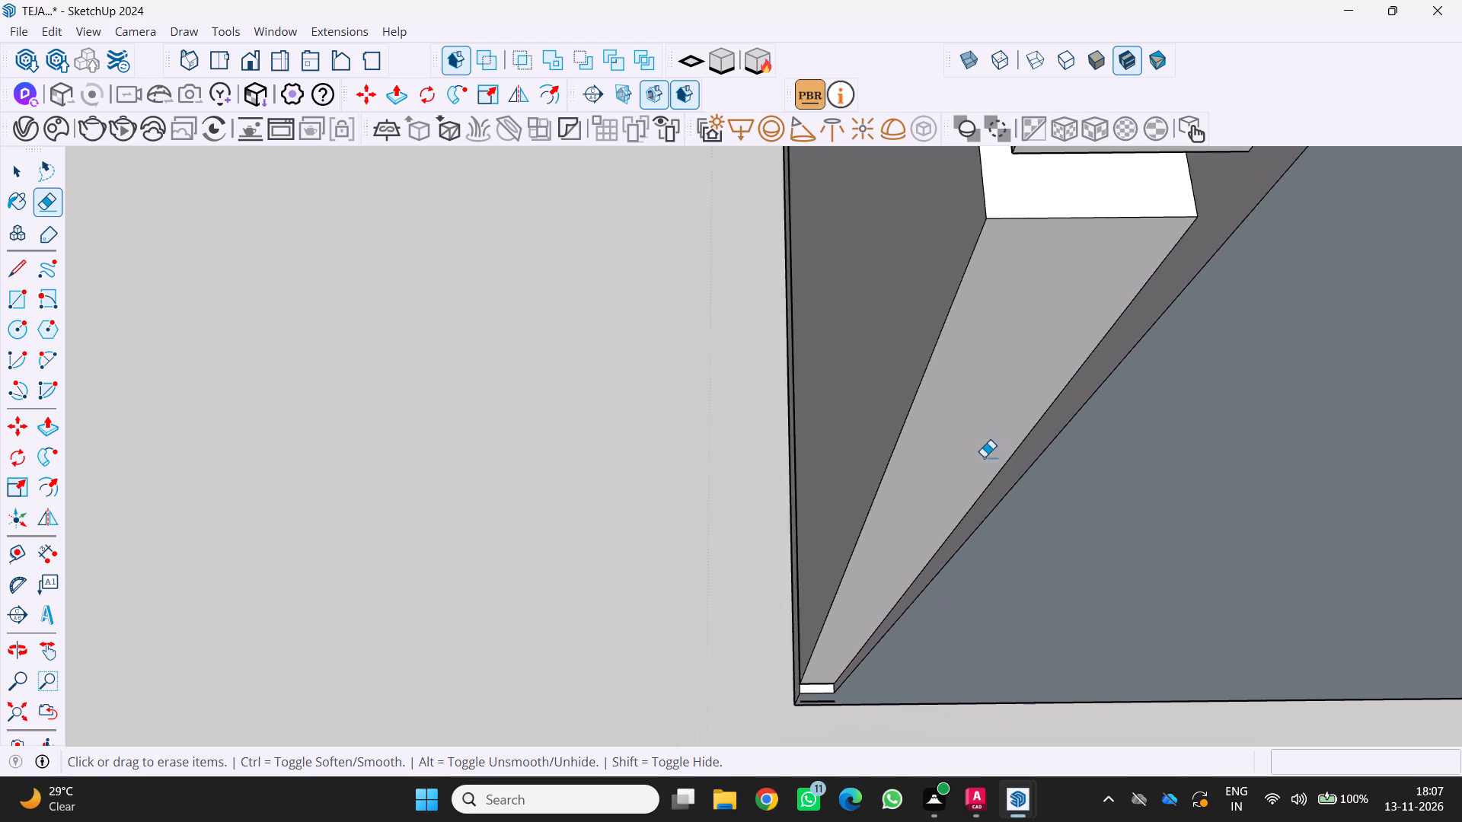
Erase the last short stray edge on the side panel just above the plinth of the cabinet copy.
scroll(984, 457, down, 10)
middle_drag(805, 568, 959, 476)
middle_click(962, 476)
middle_click(962, 475)
scroll(948, 467, down, 15)
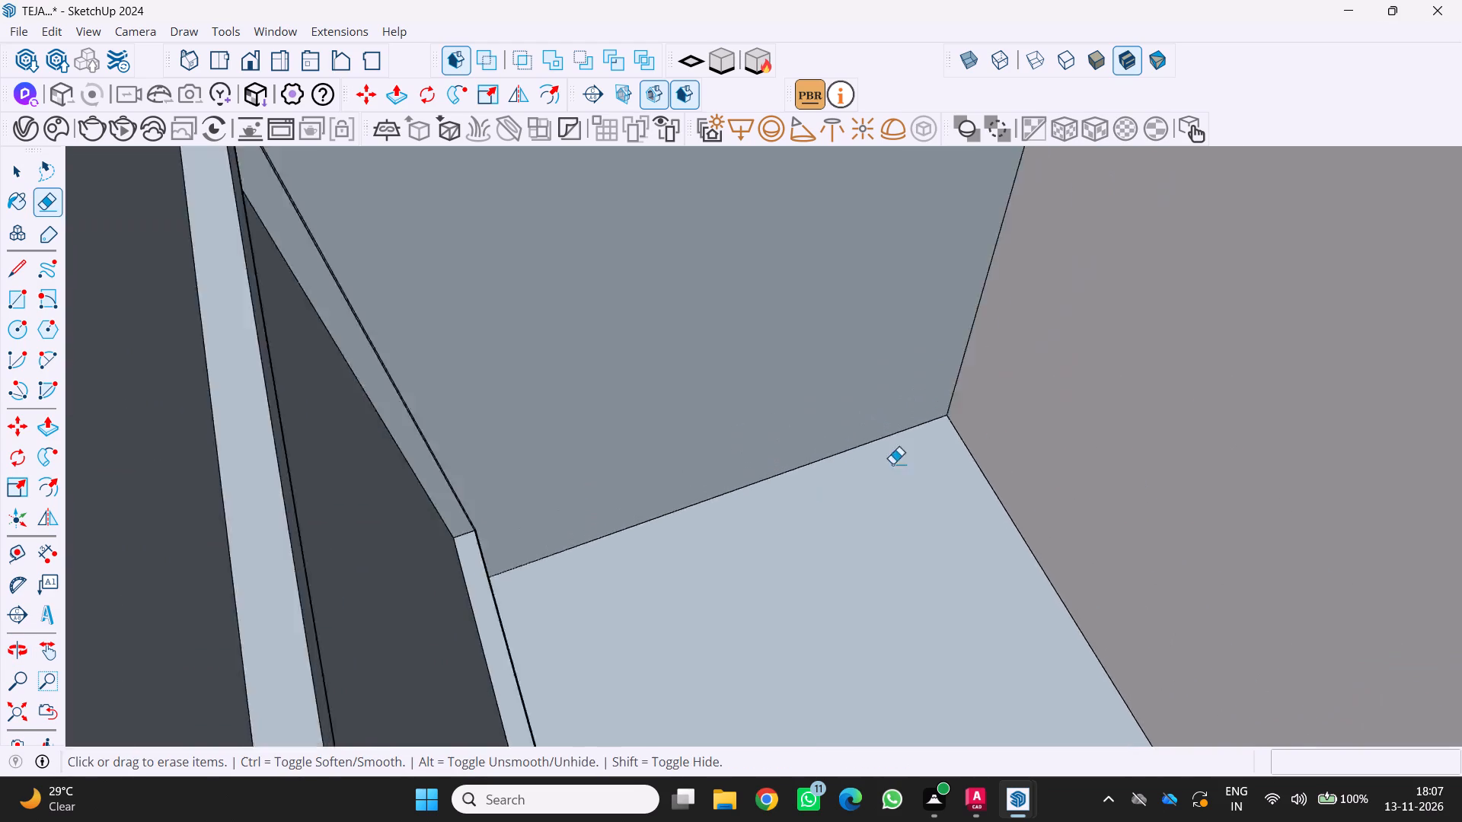
scroll(892, 464, down, 20)
scroll(892, 464, down, 13)
scroll(774, 667, up, 3)
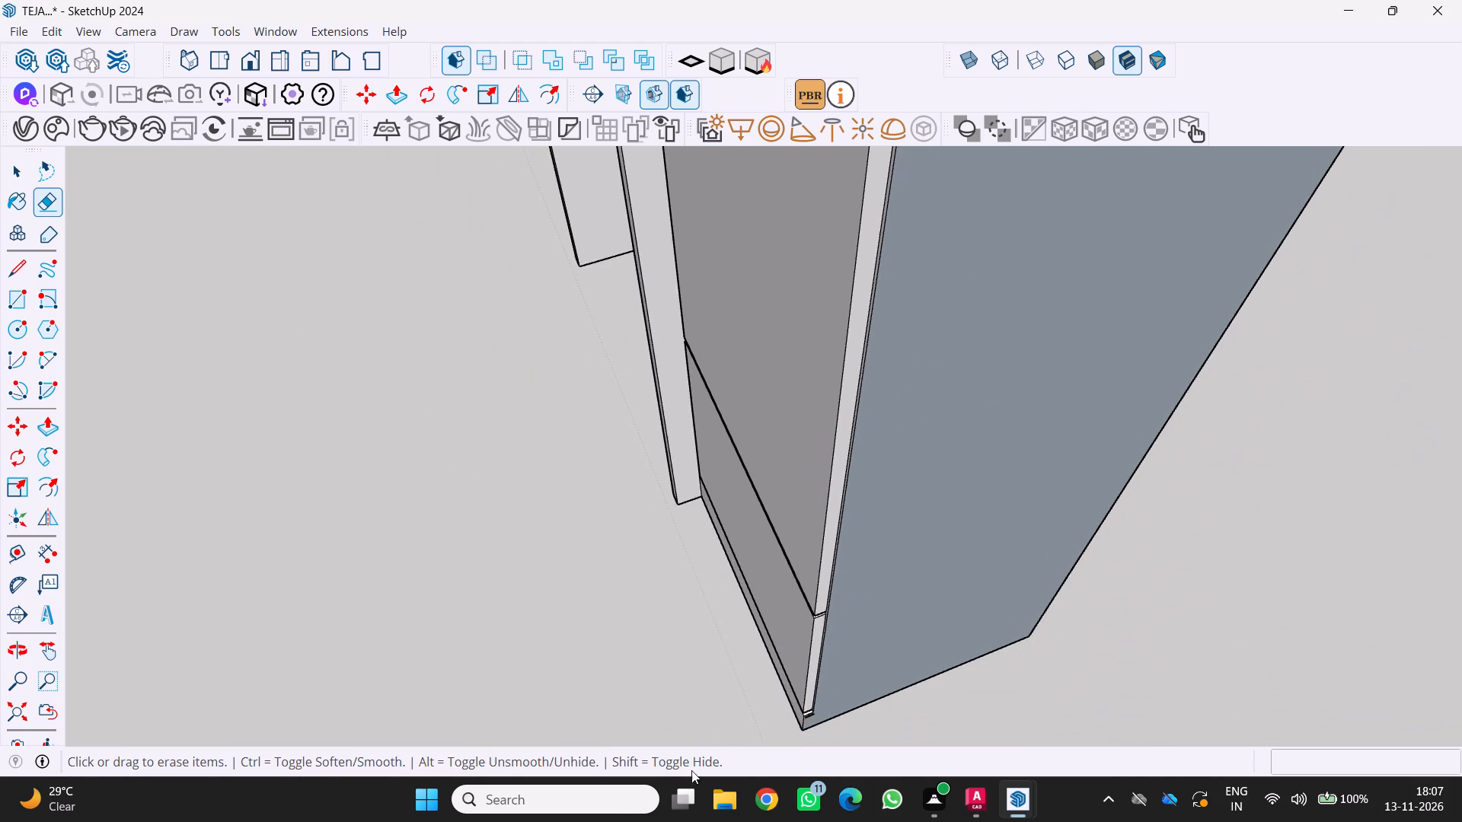
scroll(691, 770, up, 2)
shift+middle_drag(782, 696, 825, 524)
shift+middle_click(825, 524)
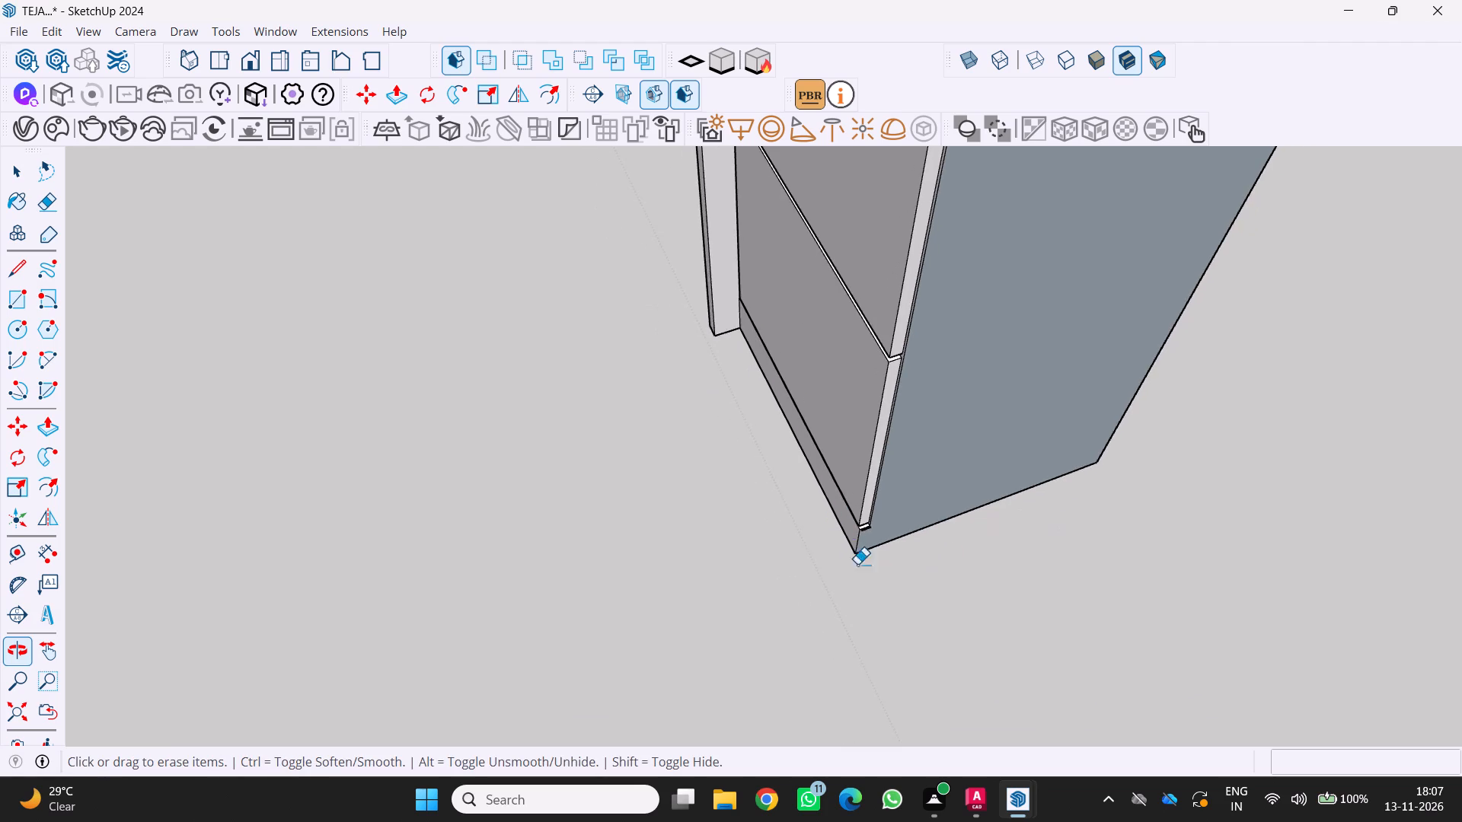
scroll(852, 553, up, 20)
scroll(852, 553, up, 2)
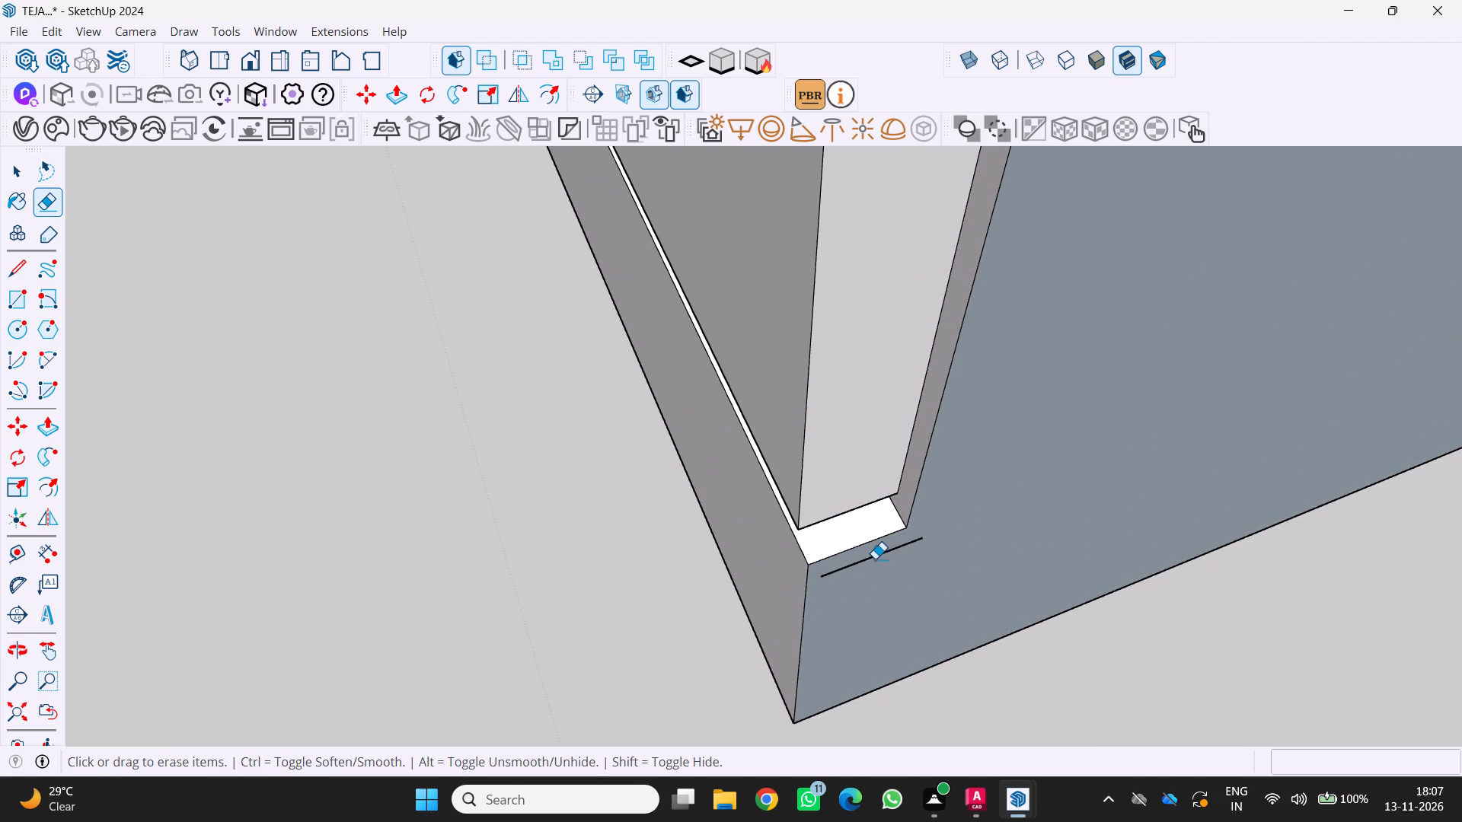
click(875, 559)
scroll(800, 620, down, 20)
scroll(800, 620, down, 10)
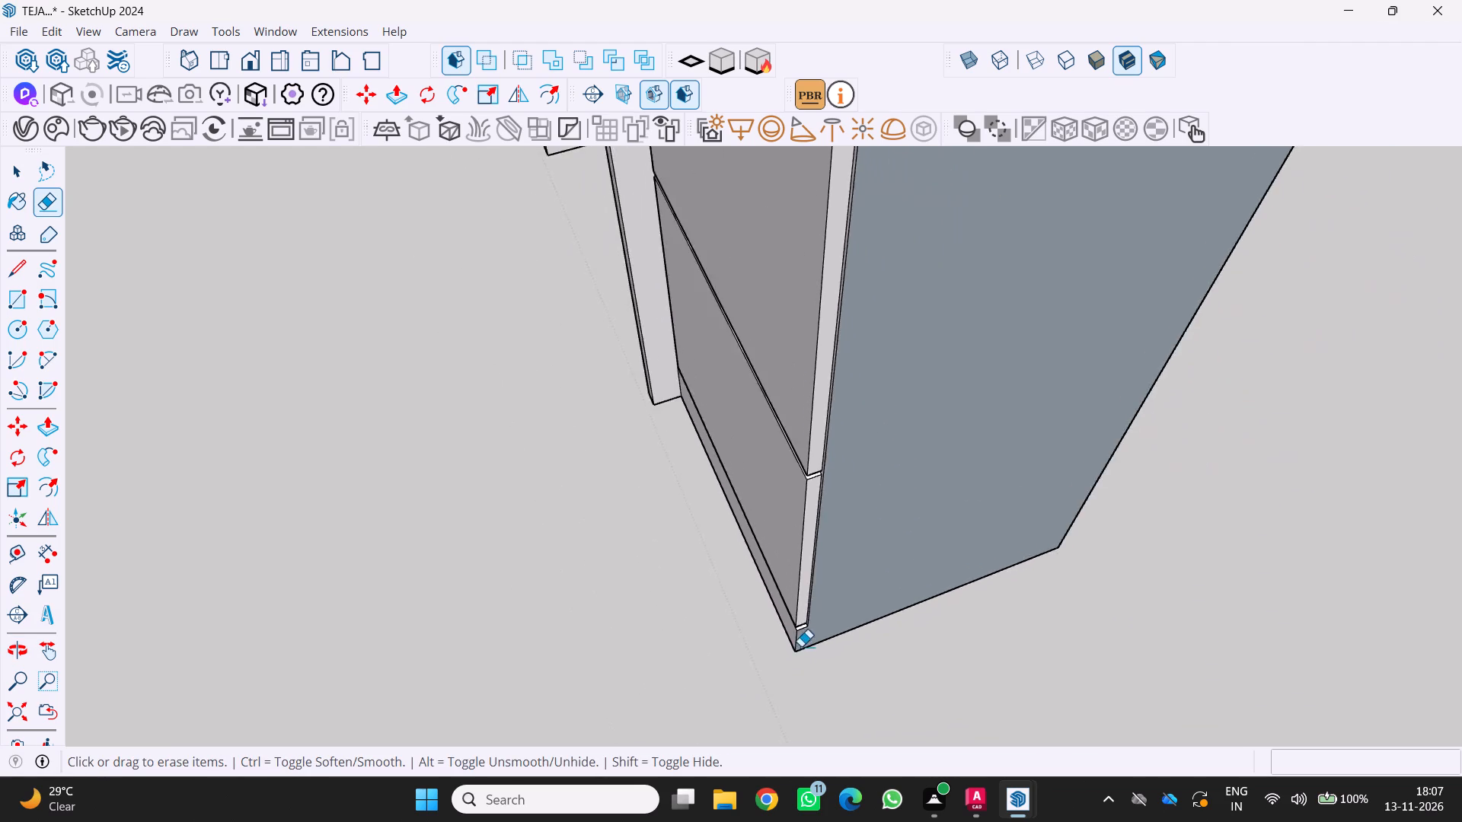
scroll(801, 646, down, 9)
middle_drag(753, 648, 959, 601)
middle_click(959, 601)
scroll(809, 639, down, 5)
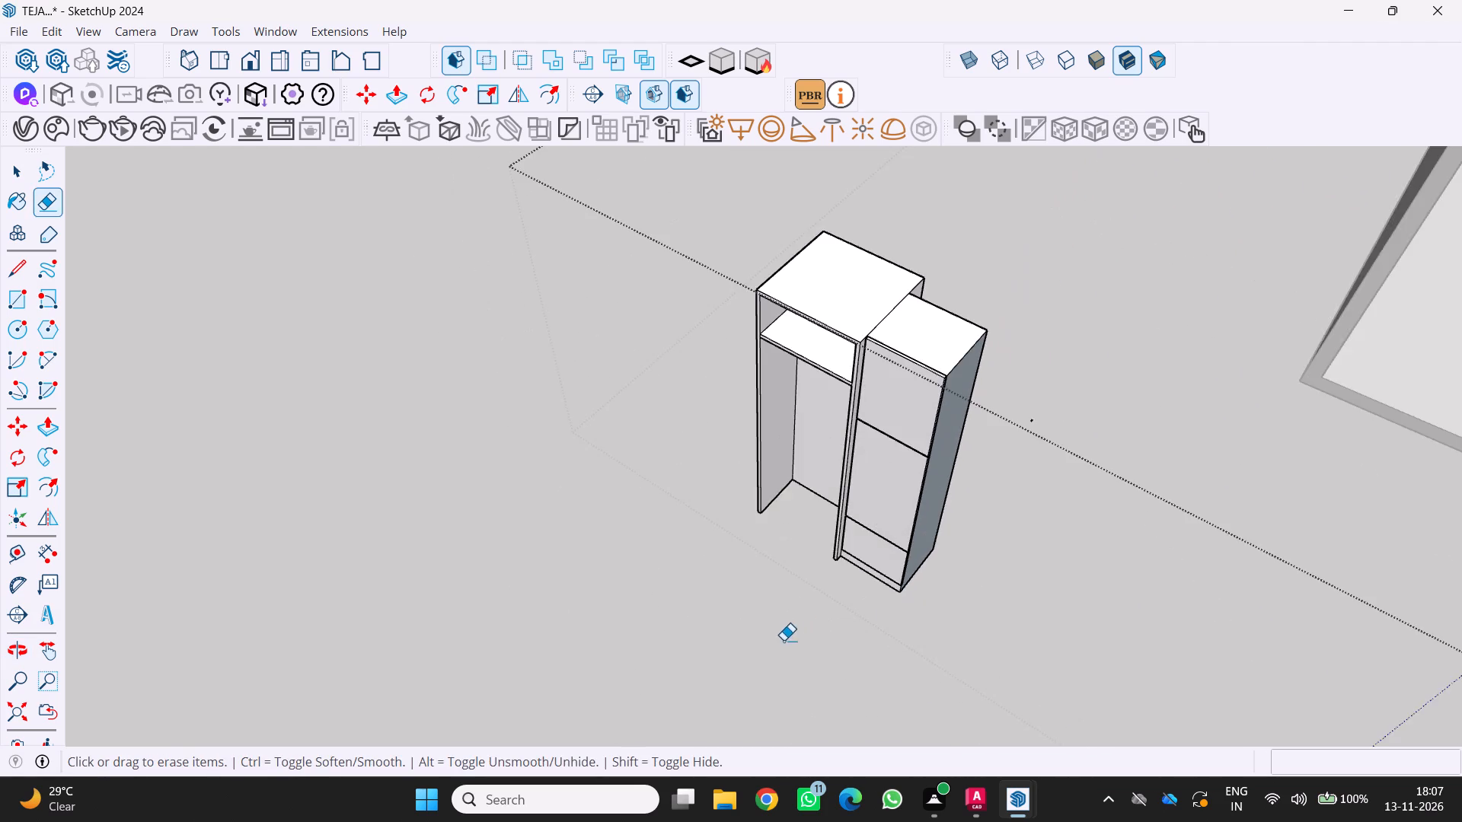
Move the back-wall tall cabinet unit with the refrigerator opening out of the room by about 901 cm, near the trimmed copy.
middle_drag(768, 651, 707, 717)
scroll(707, 718, down, 5)
middle_click(707, 718)
middle_click(707, 718)
shift+middle_drag(819, 722, 785, 750)
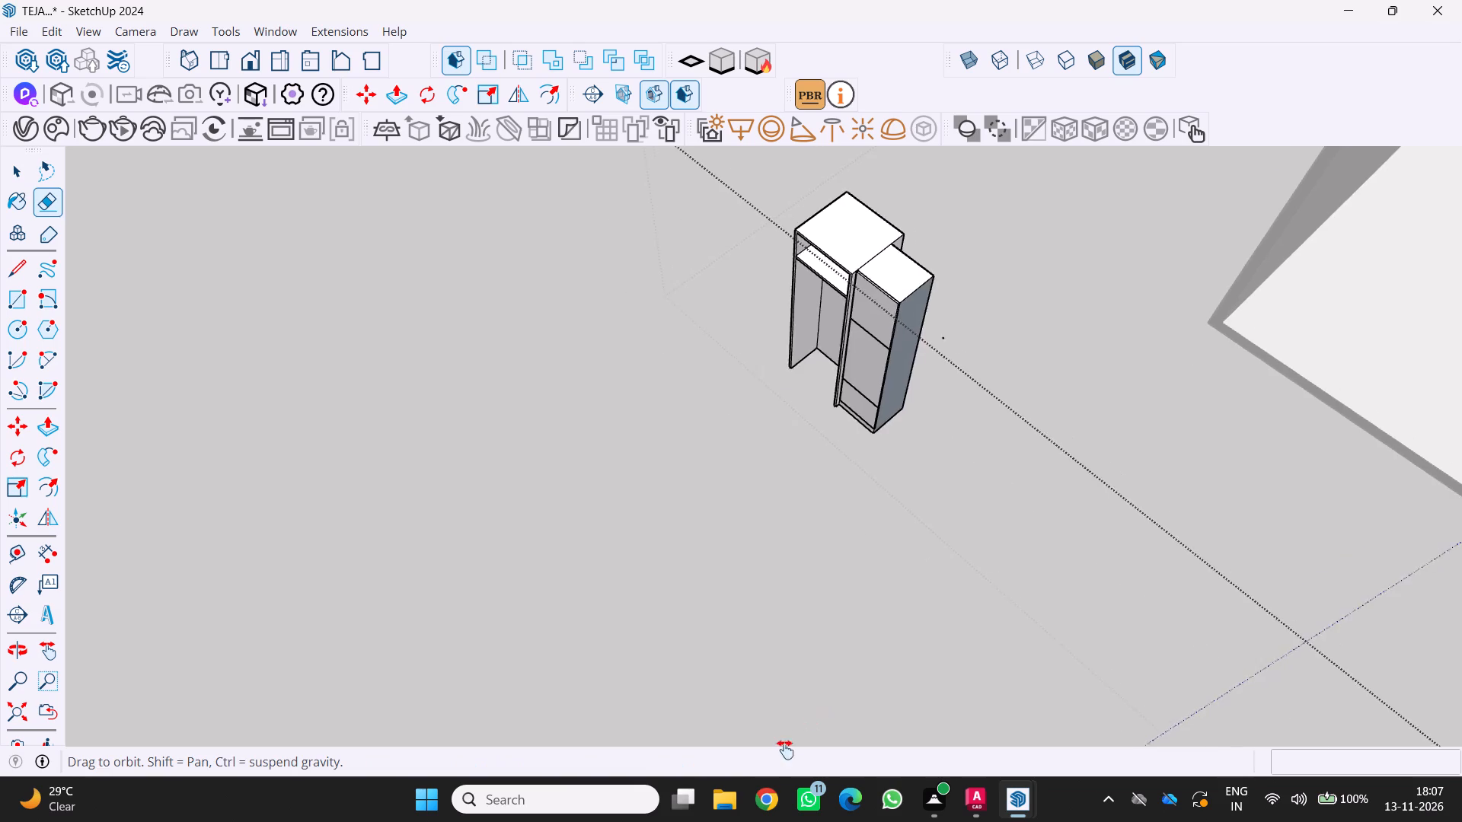
shift+middle_drag(785, 750, 627, 821)
shift+scroll(627, 821, down, 18)
shift+middle_drag(626, 817, 626, 808)
middle_drag(607, 628, 749, 544)
scroll(897, 266, up, 8)
key(space)
scroll(1109, 247, up, 1)
middle_drag(1111, 247, 1031, 302)
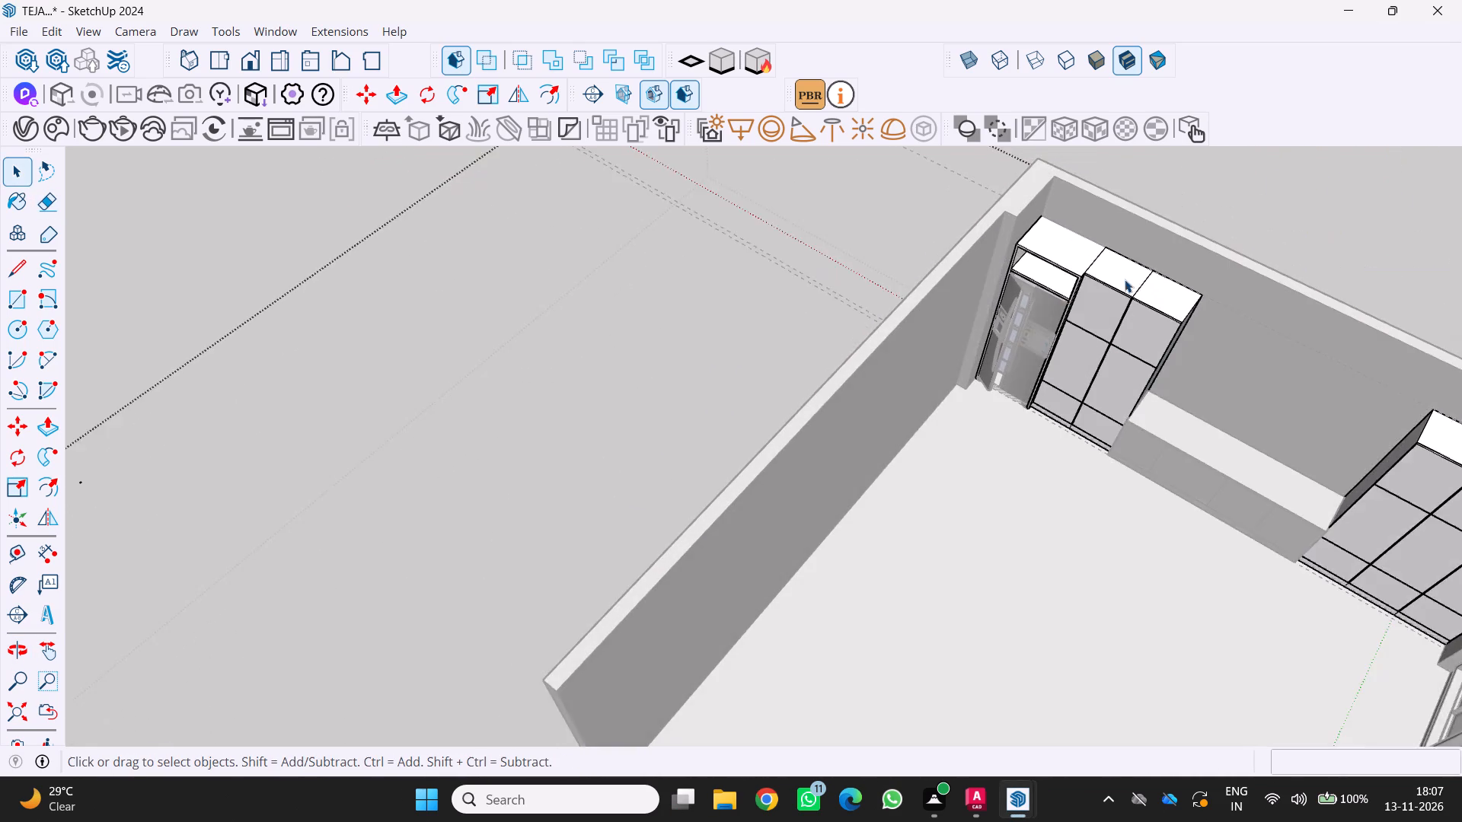
scroll(1130, 280, up, 3)
click(1128, 282)
click(1127, 282)
double_click(1048, 312)
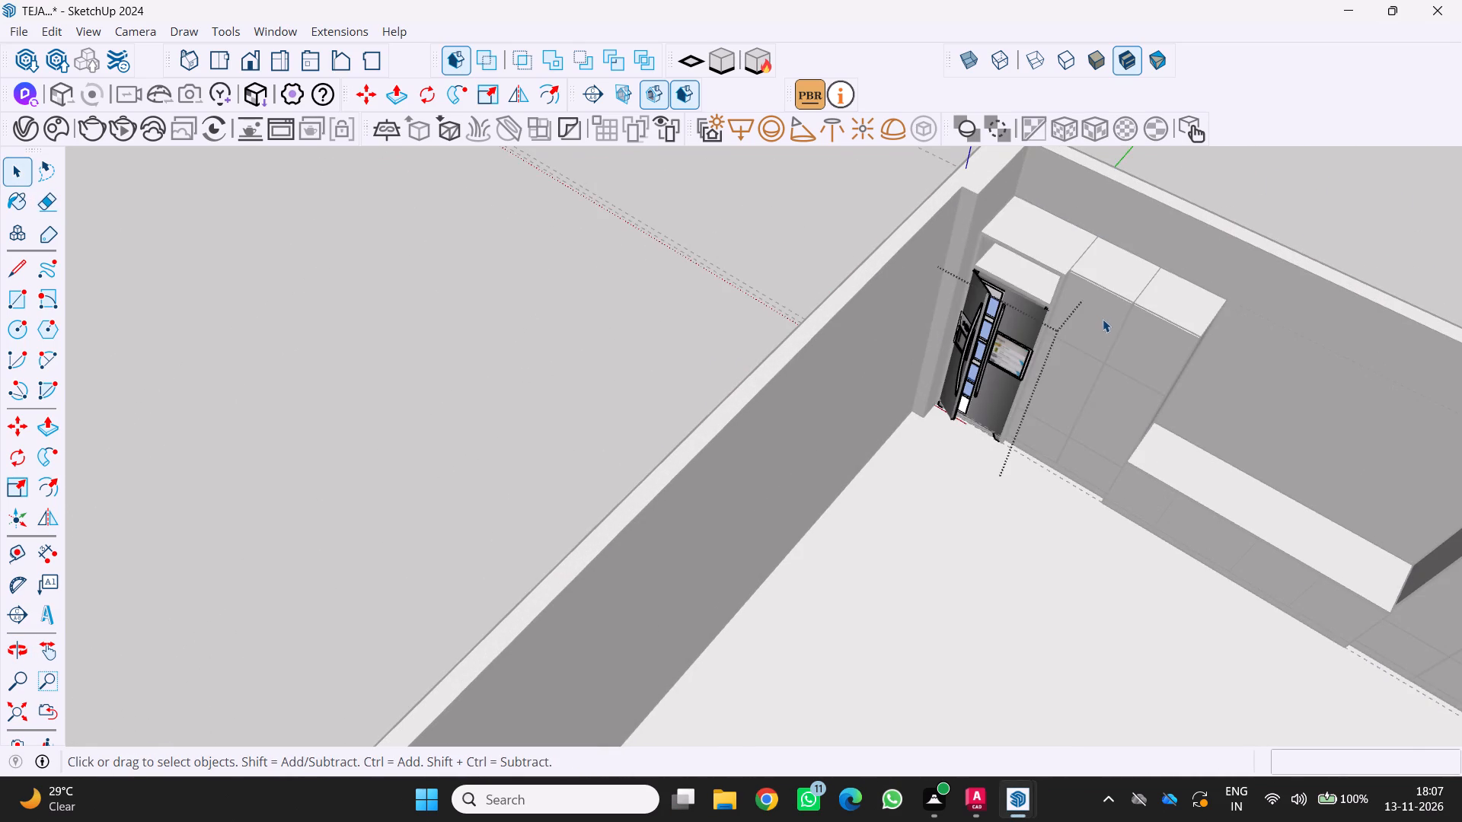
triple_click(1103, 319)
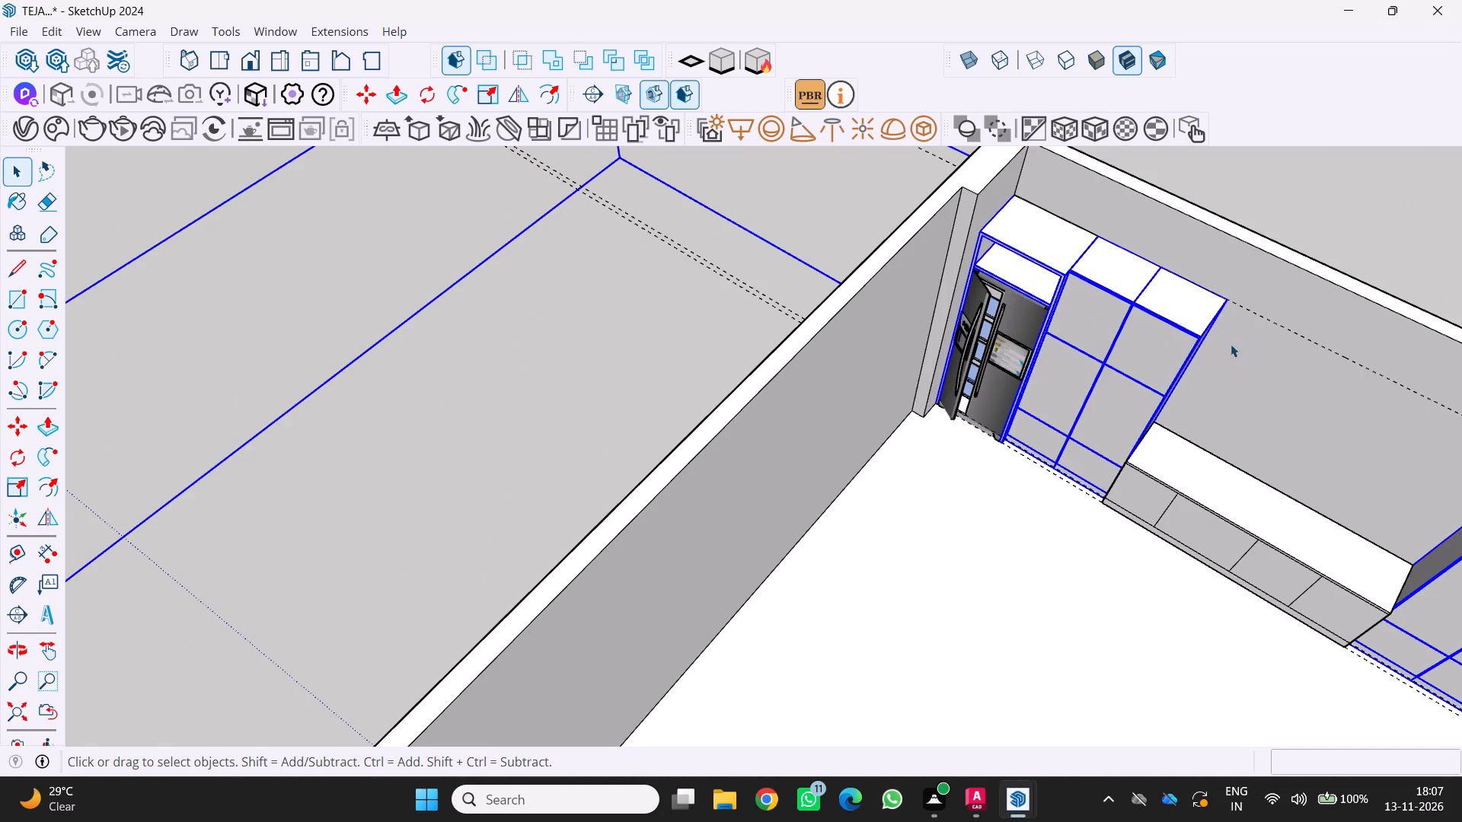
middle_drag(1231, 344, 1228, 187)
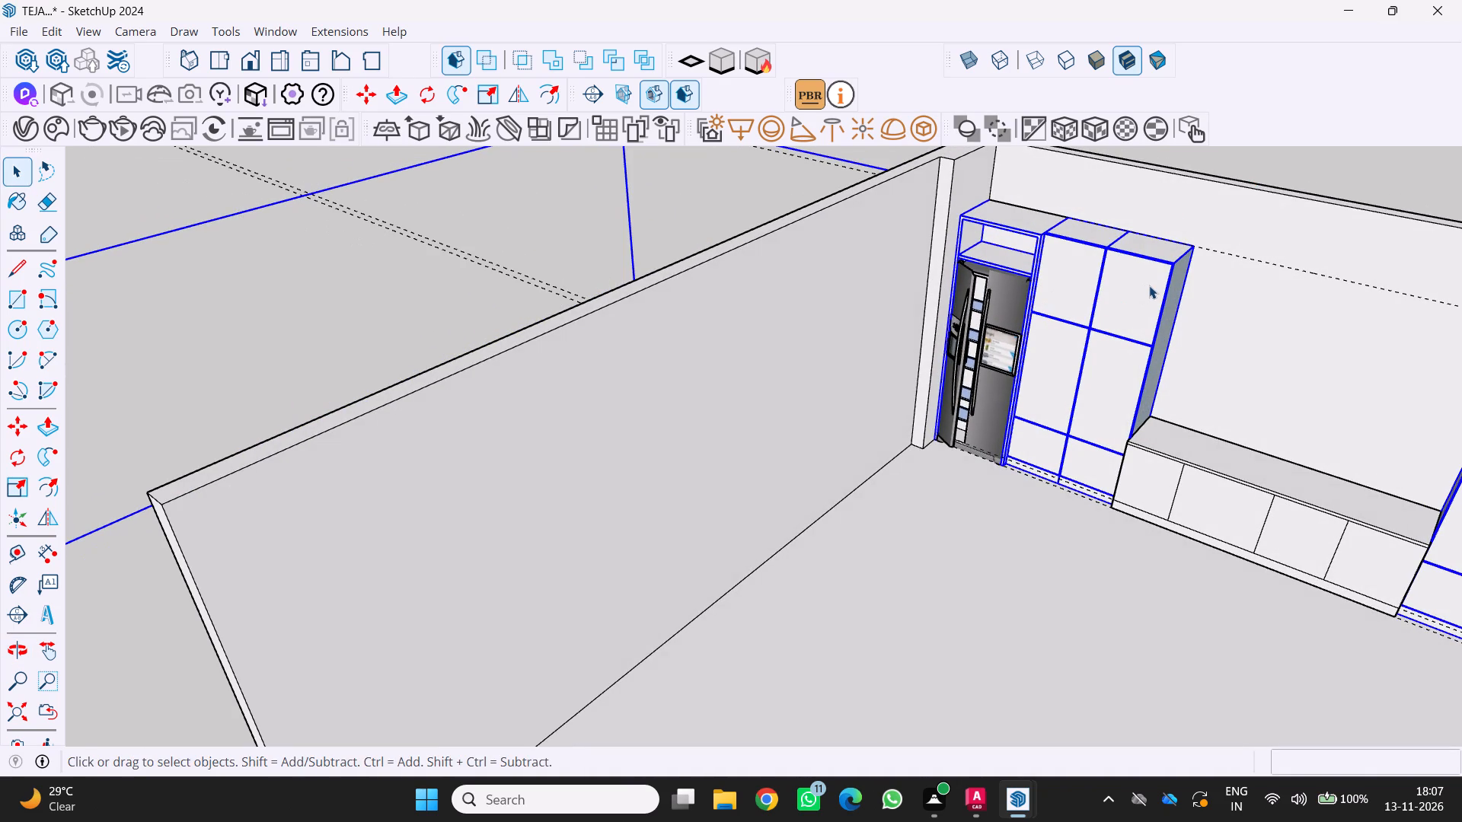
triple_click(1149, 285)
double_click(1145, 282)
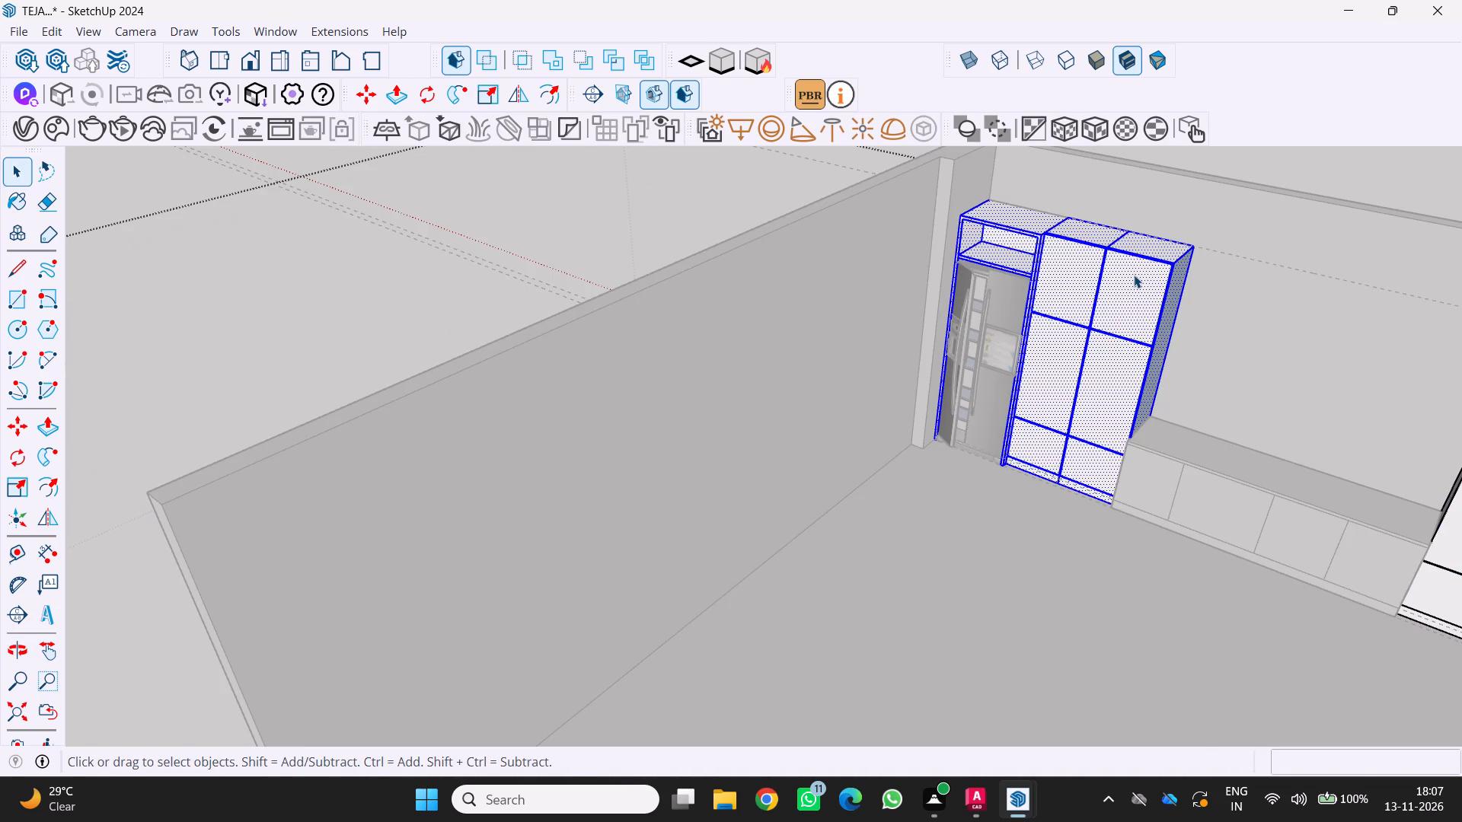
key(m)
click(1190, 250)
scroll(1005, 340, down, 6)
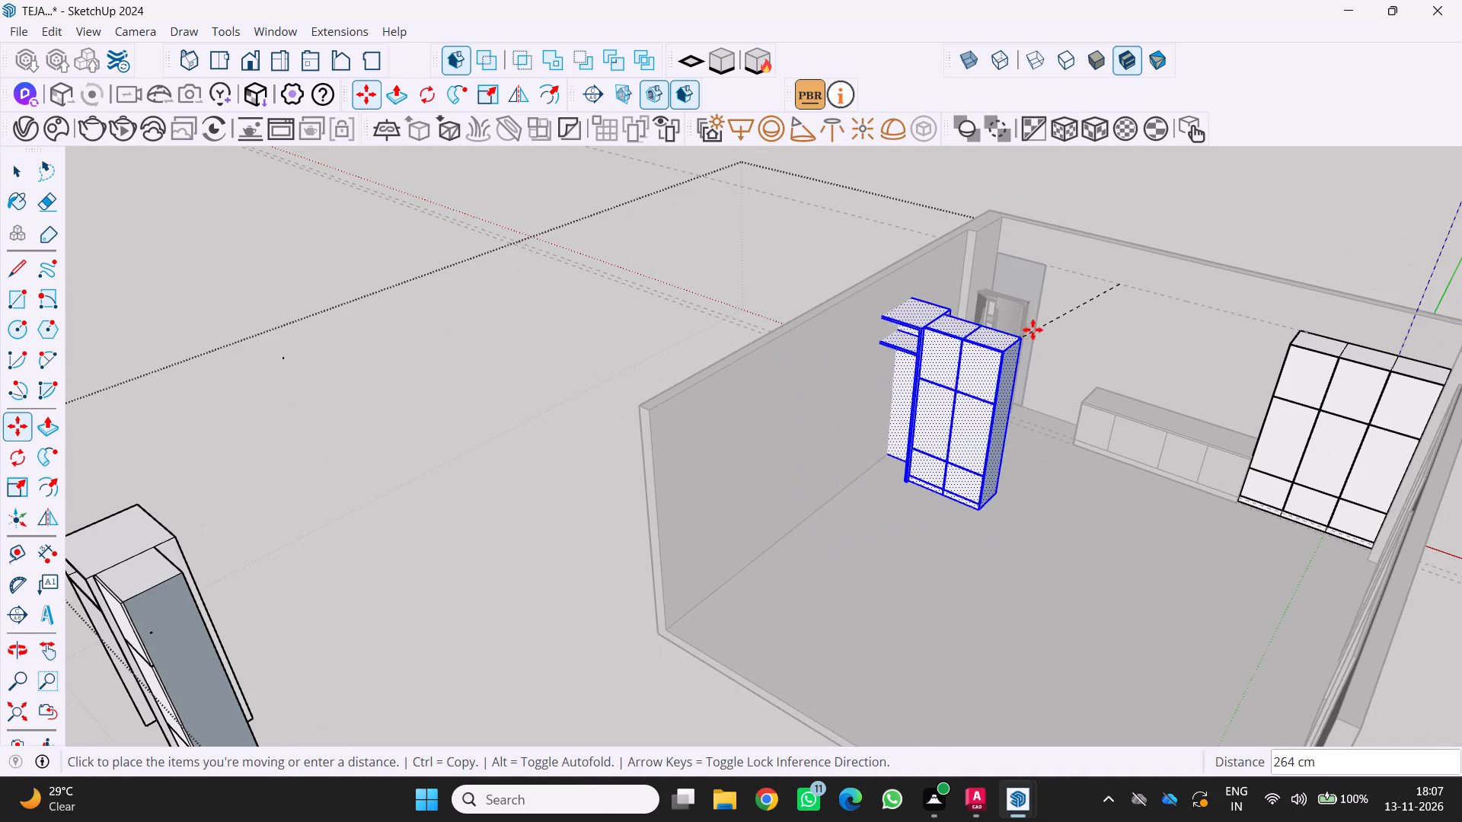
click(517, 374)
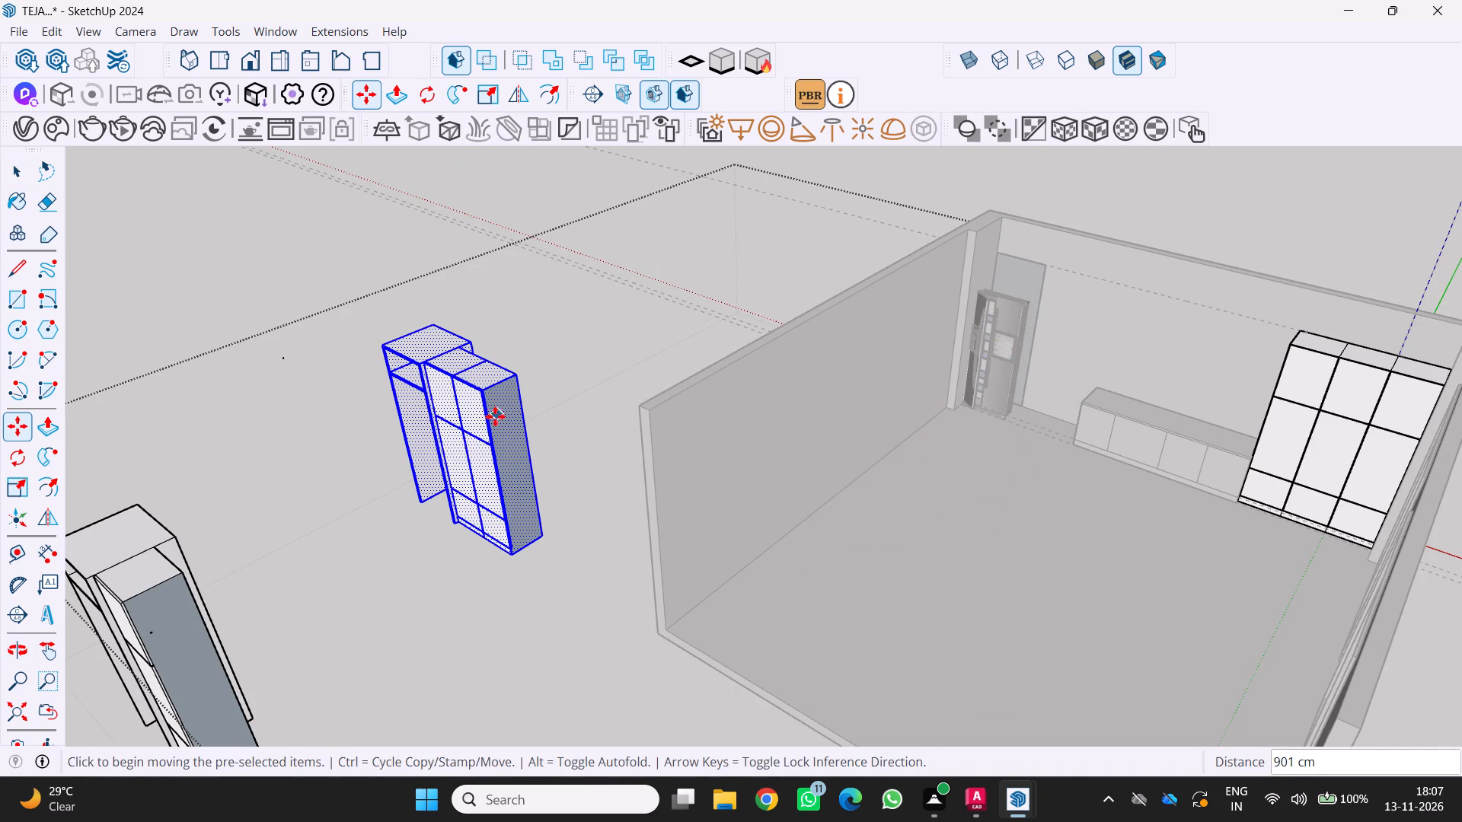
key(space)
click(367, 518)
middle_drag(460, 540, 602, 522)
scroll(475, 542, up, 1)
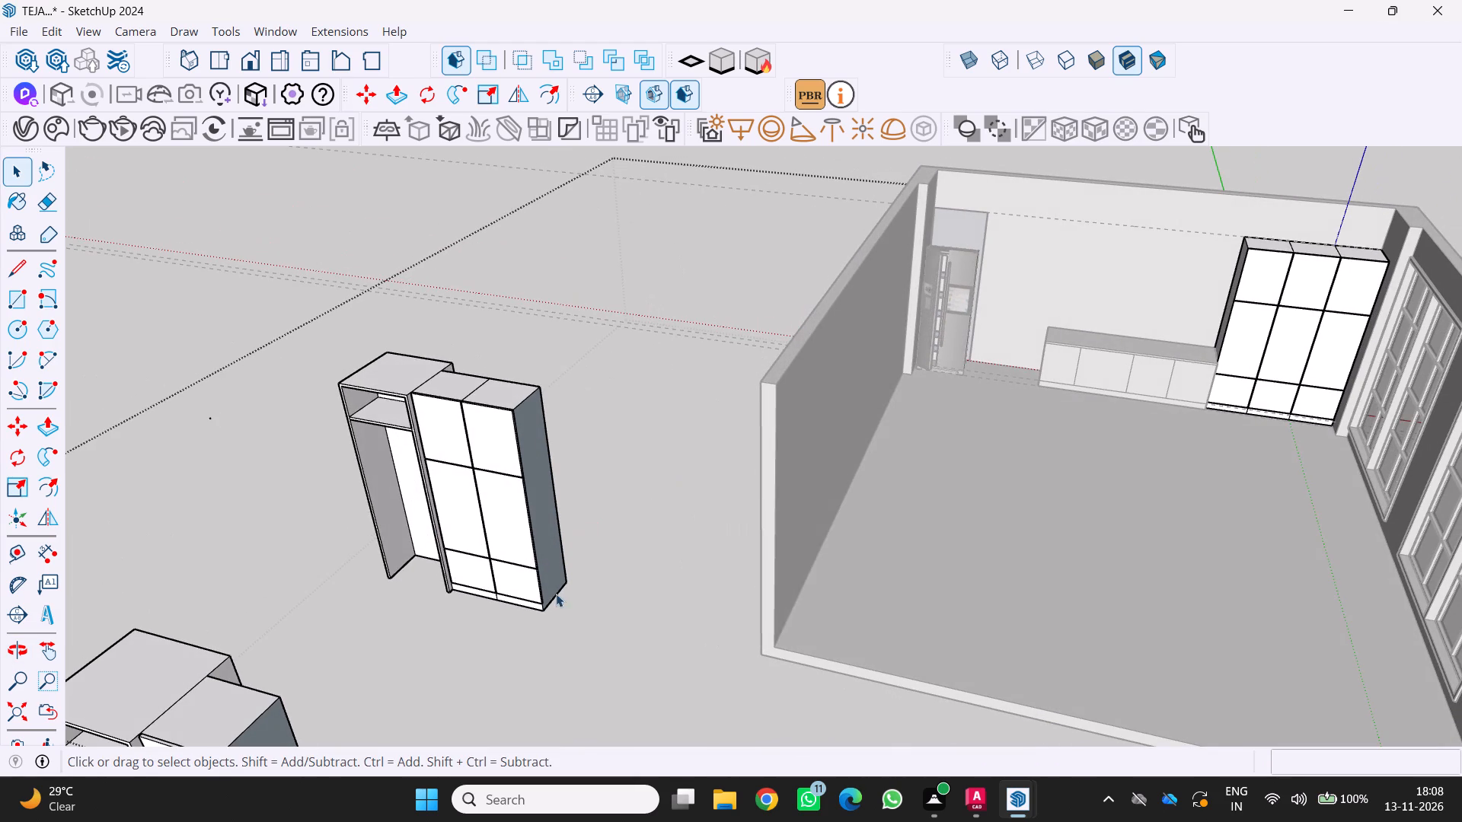
key(space)
click(532, 687)
key(space)
double_click(558, 656)
scroll(803, 391, down, 5)
double_click(751, 591)
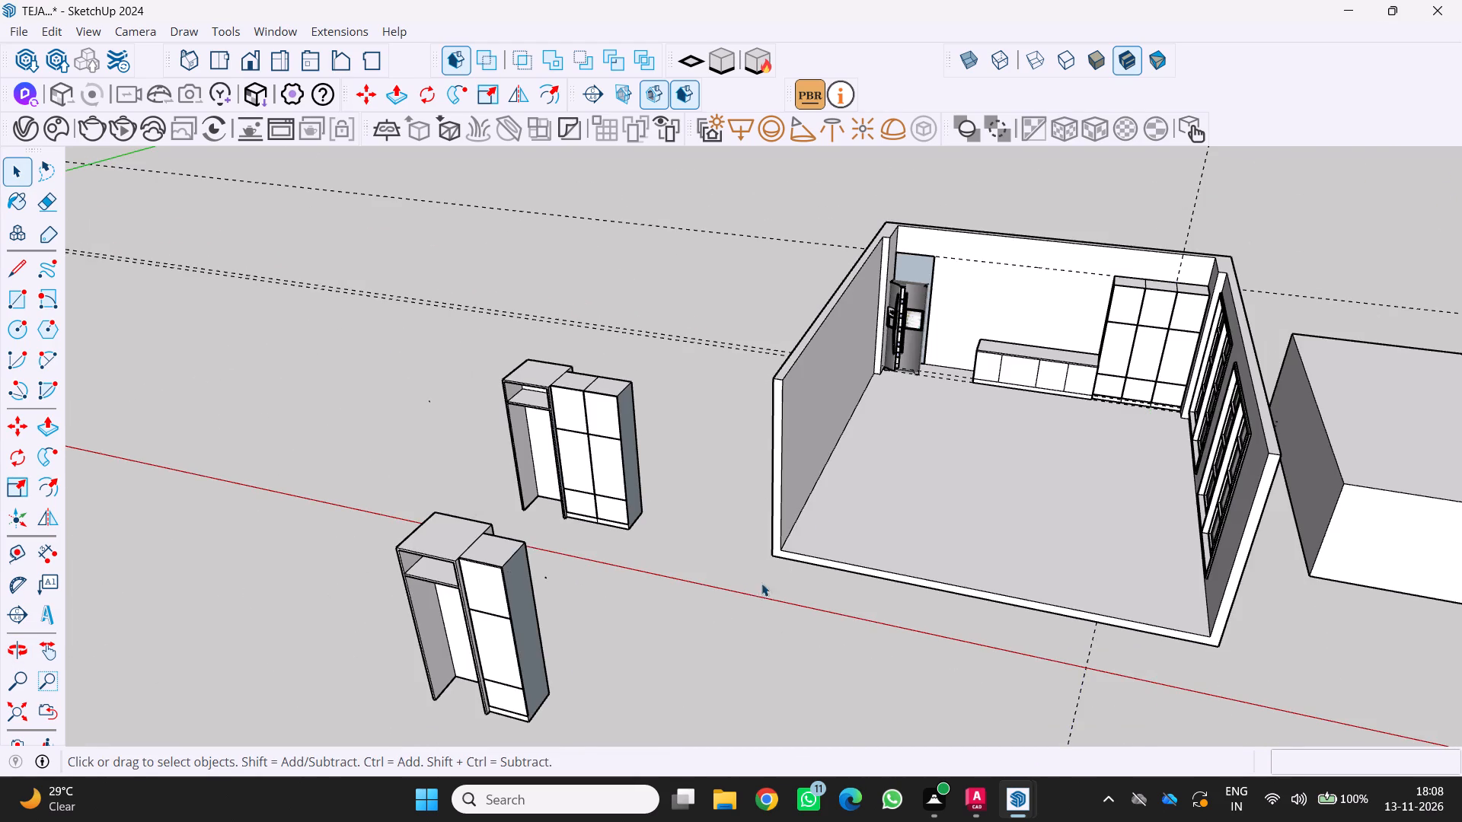
Move the refrigerator from the back corner of the room to the open area outside, beside the relocated cabinet unit.
scroll(879, 289, up, 11)
middle_drag(967, 296, 814, 305)
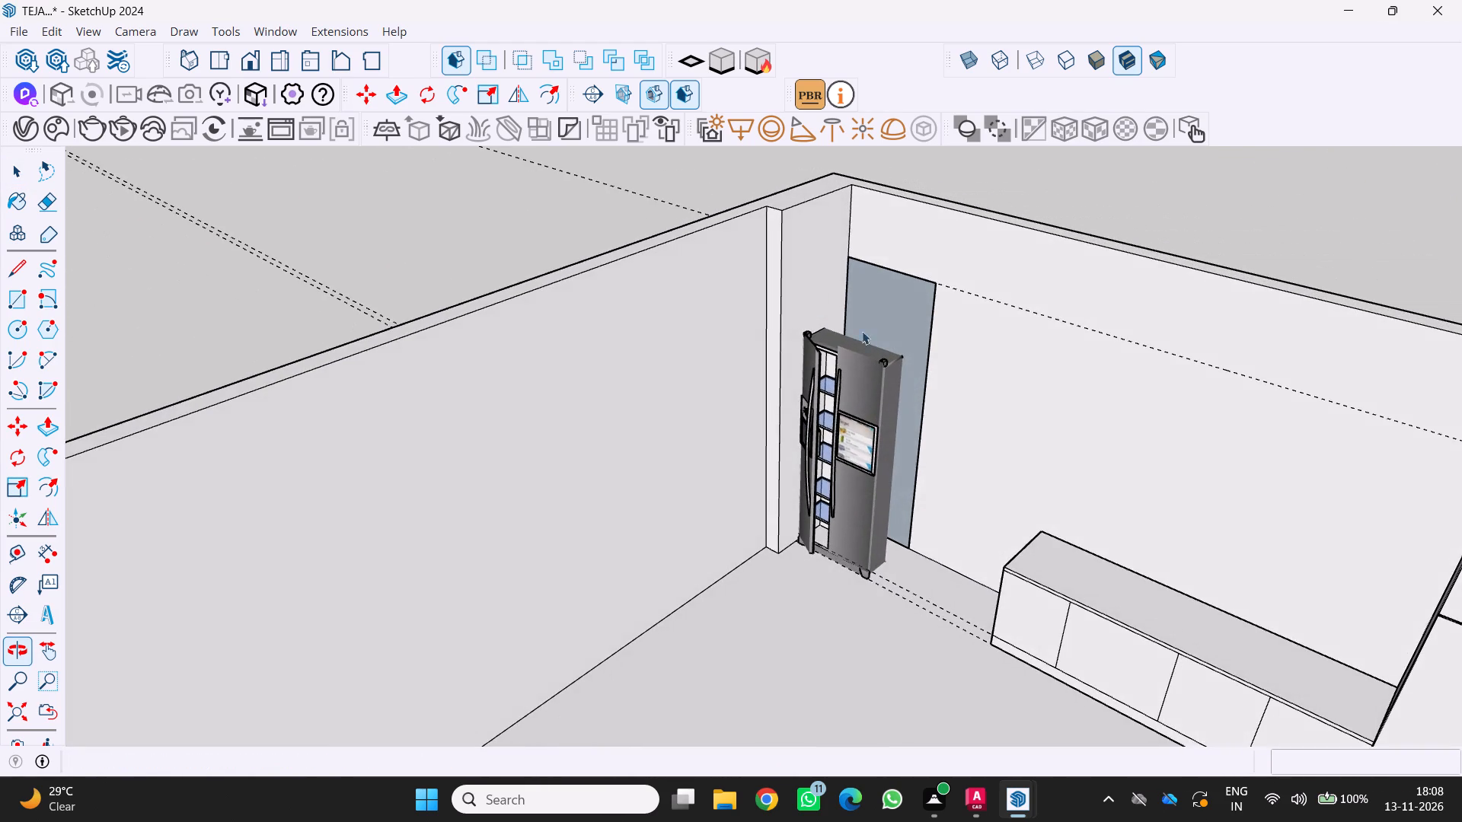
middle_drag(916, 435, 1096, 250)
scroll(916, 435, up, 1)
middle_drag(773, 477, 680, 608)
scroll(773, 477, up, 1)
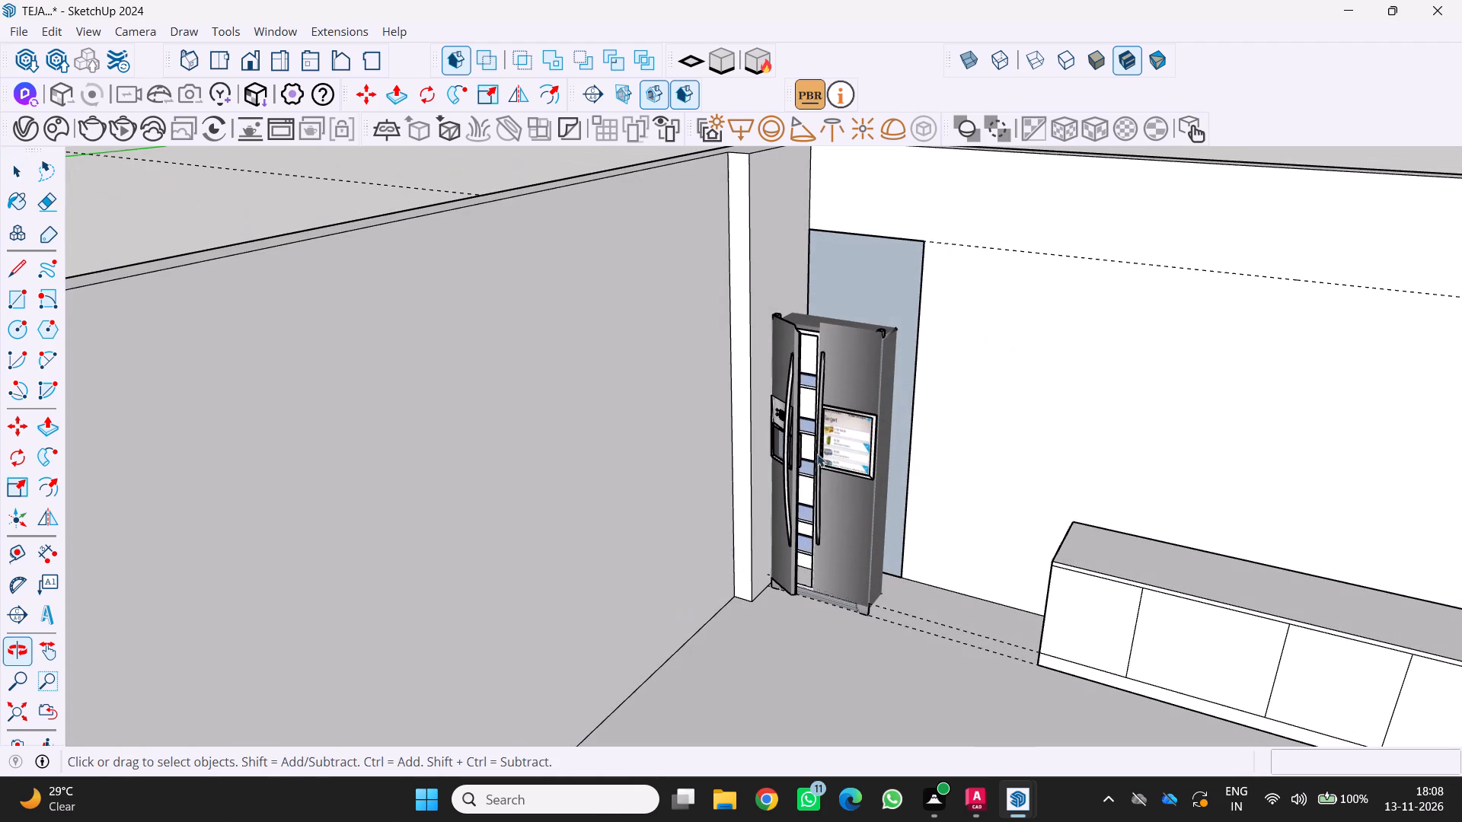
click(852, 362)
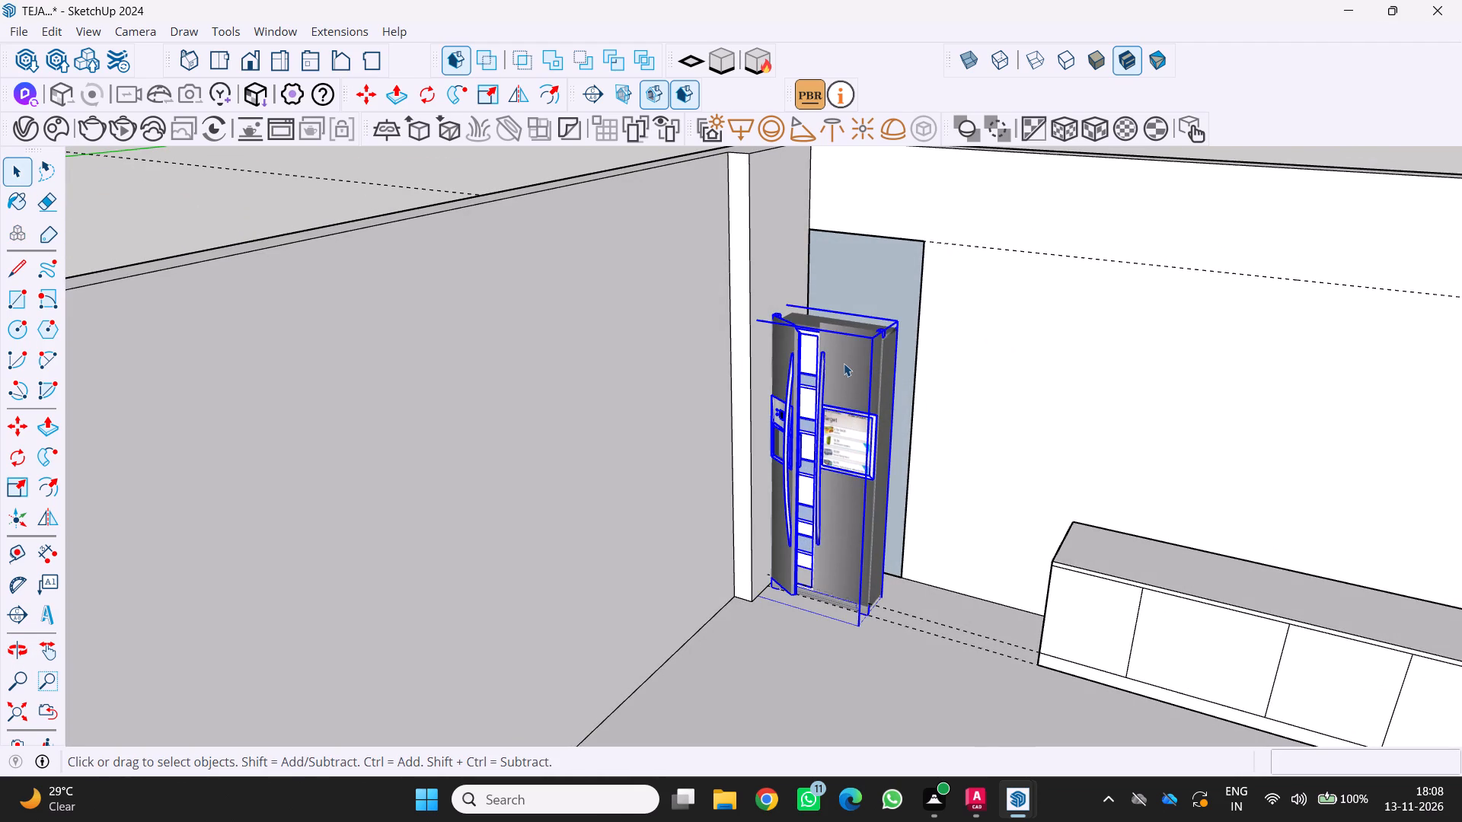
key(m)
click(895, 312)
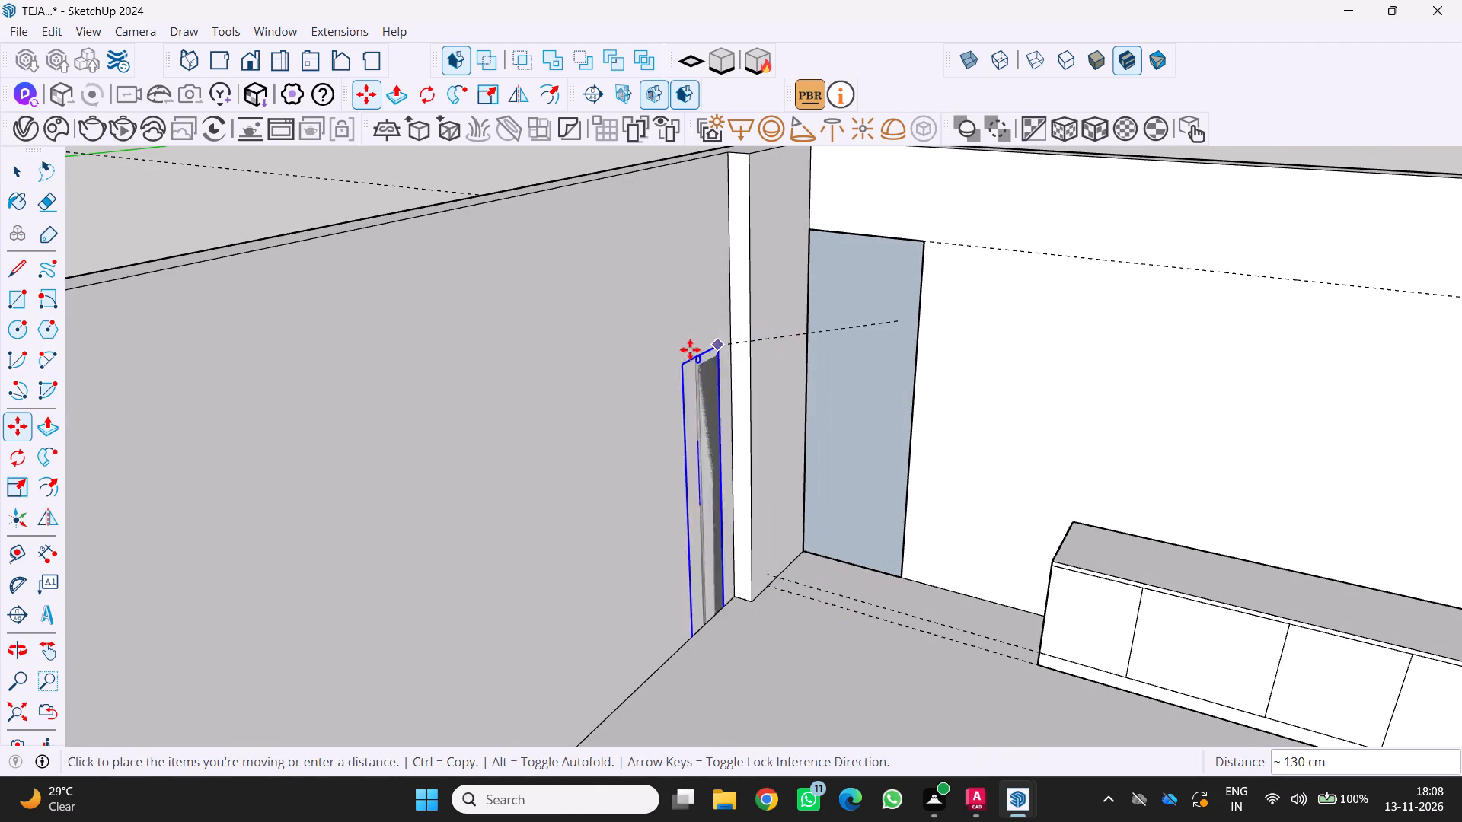
scroll(690, 349, down, 12)
click(384, 481)
middle_drag(471, 534, 535, 538)
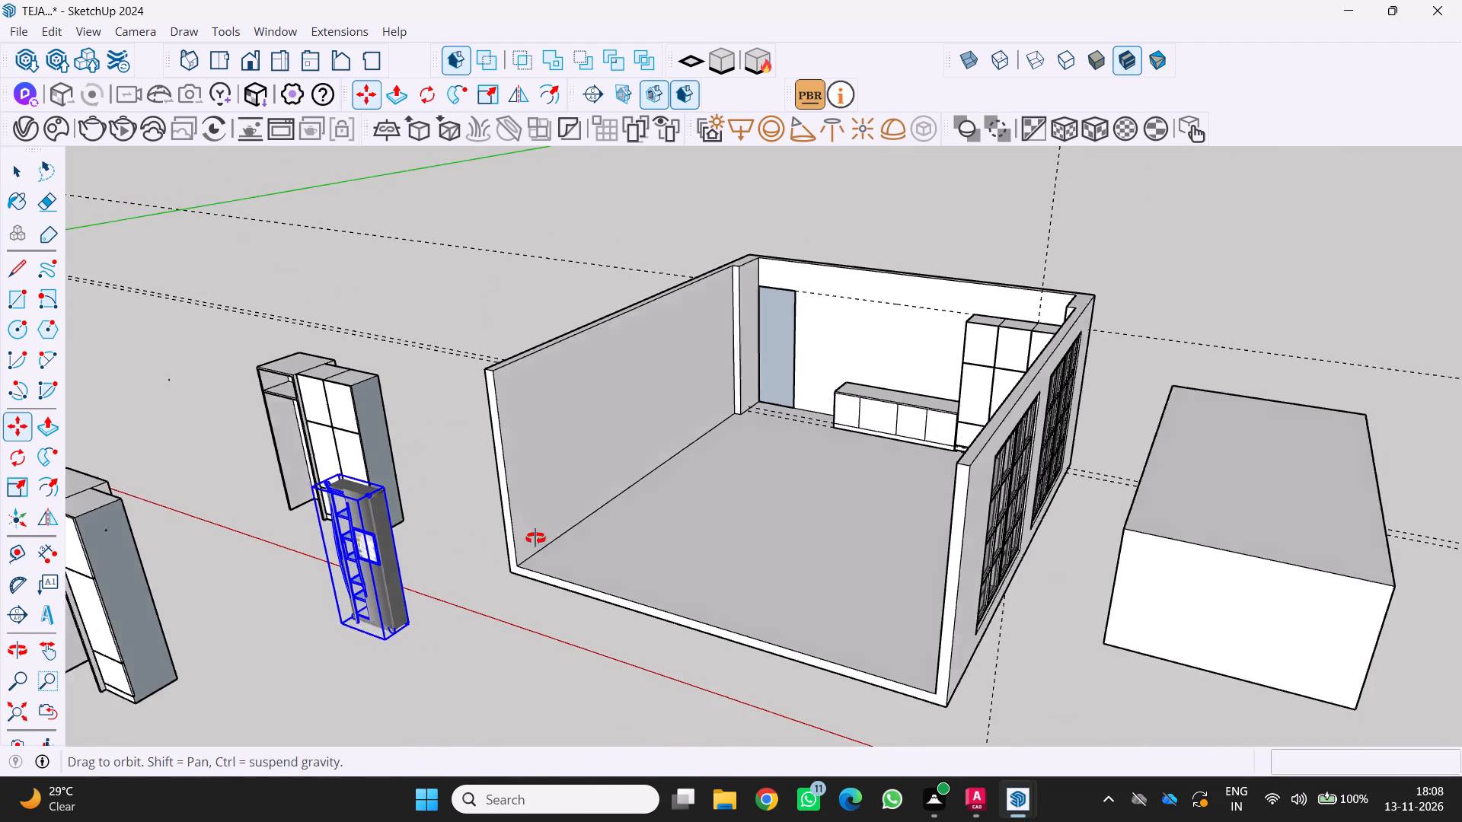
middle_drag(535, 538, 686, 491)
scroll(695, 486, down, 4)
key(space)
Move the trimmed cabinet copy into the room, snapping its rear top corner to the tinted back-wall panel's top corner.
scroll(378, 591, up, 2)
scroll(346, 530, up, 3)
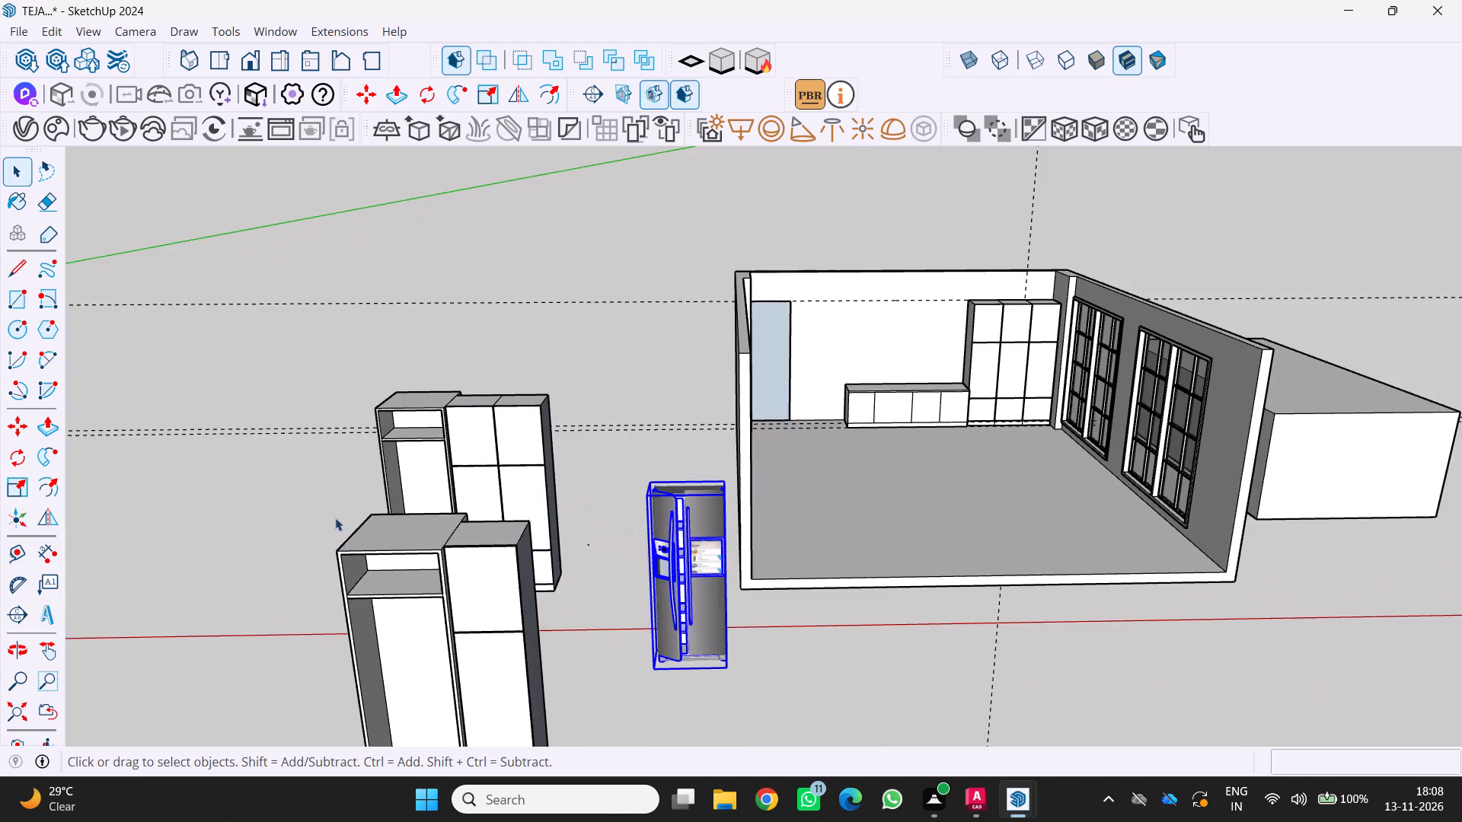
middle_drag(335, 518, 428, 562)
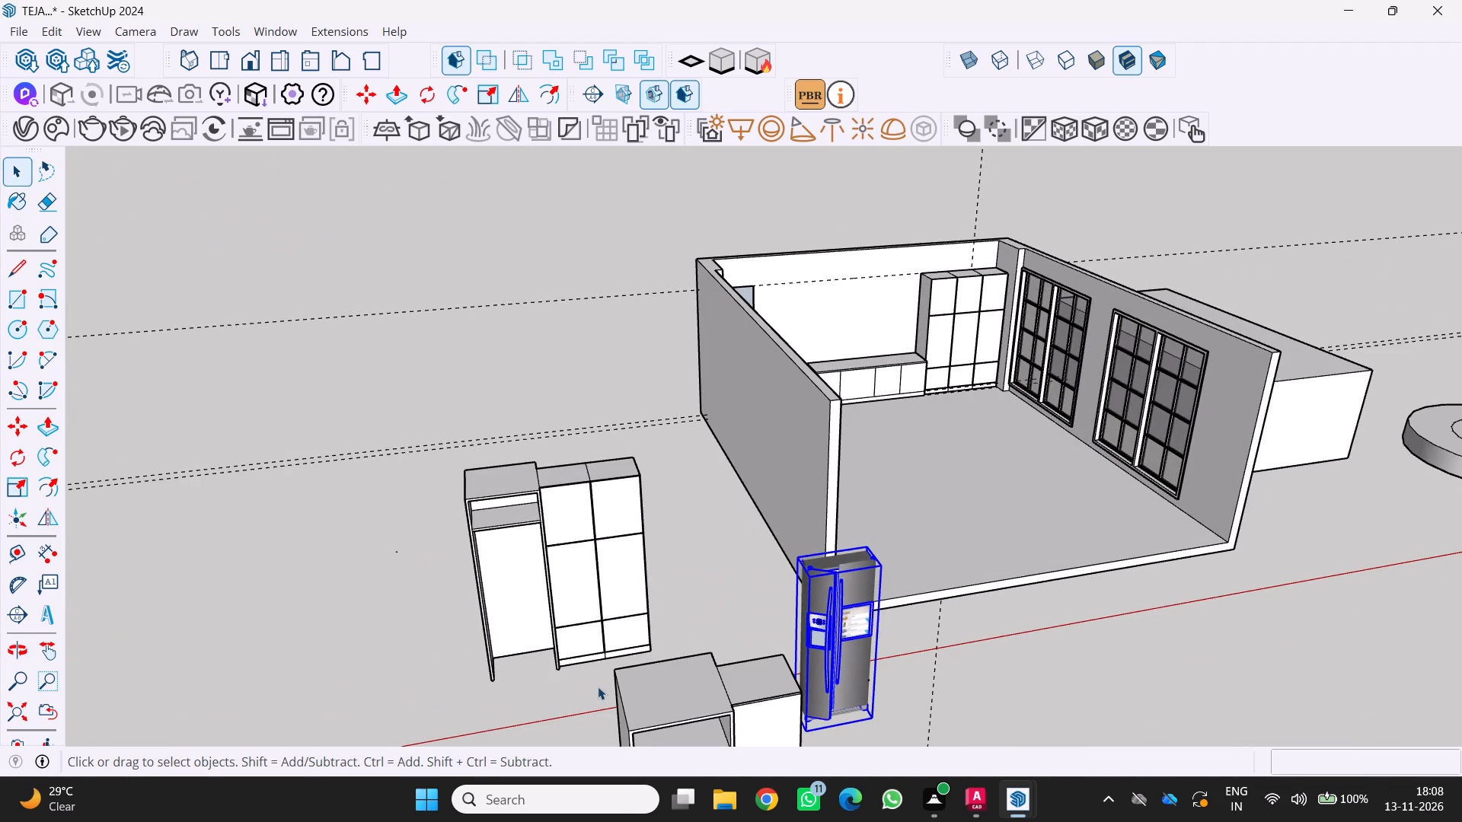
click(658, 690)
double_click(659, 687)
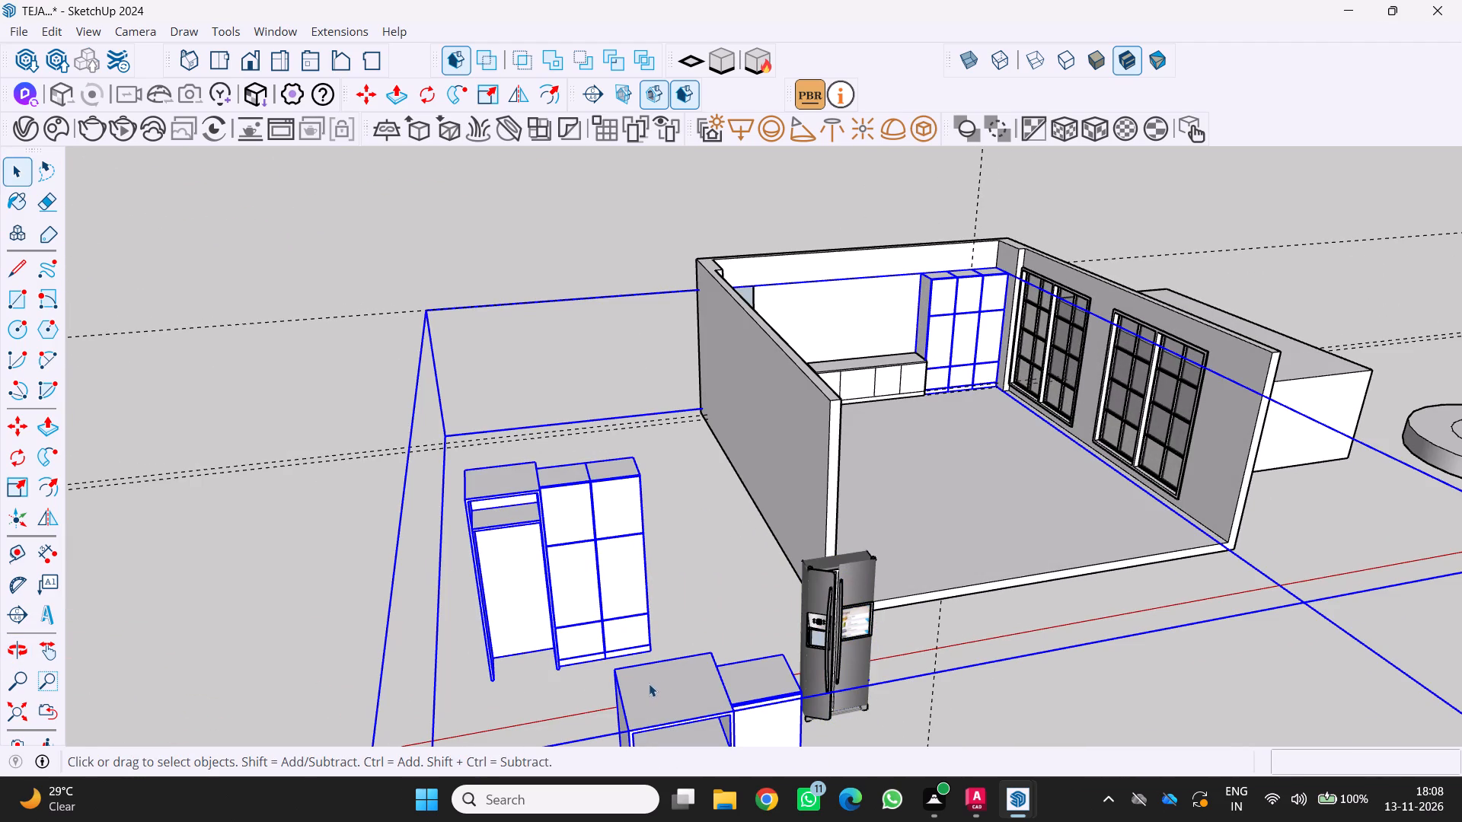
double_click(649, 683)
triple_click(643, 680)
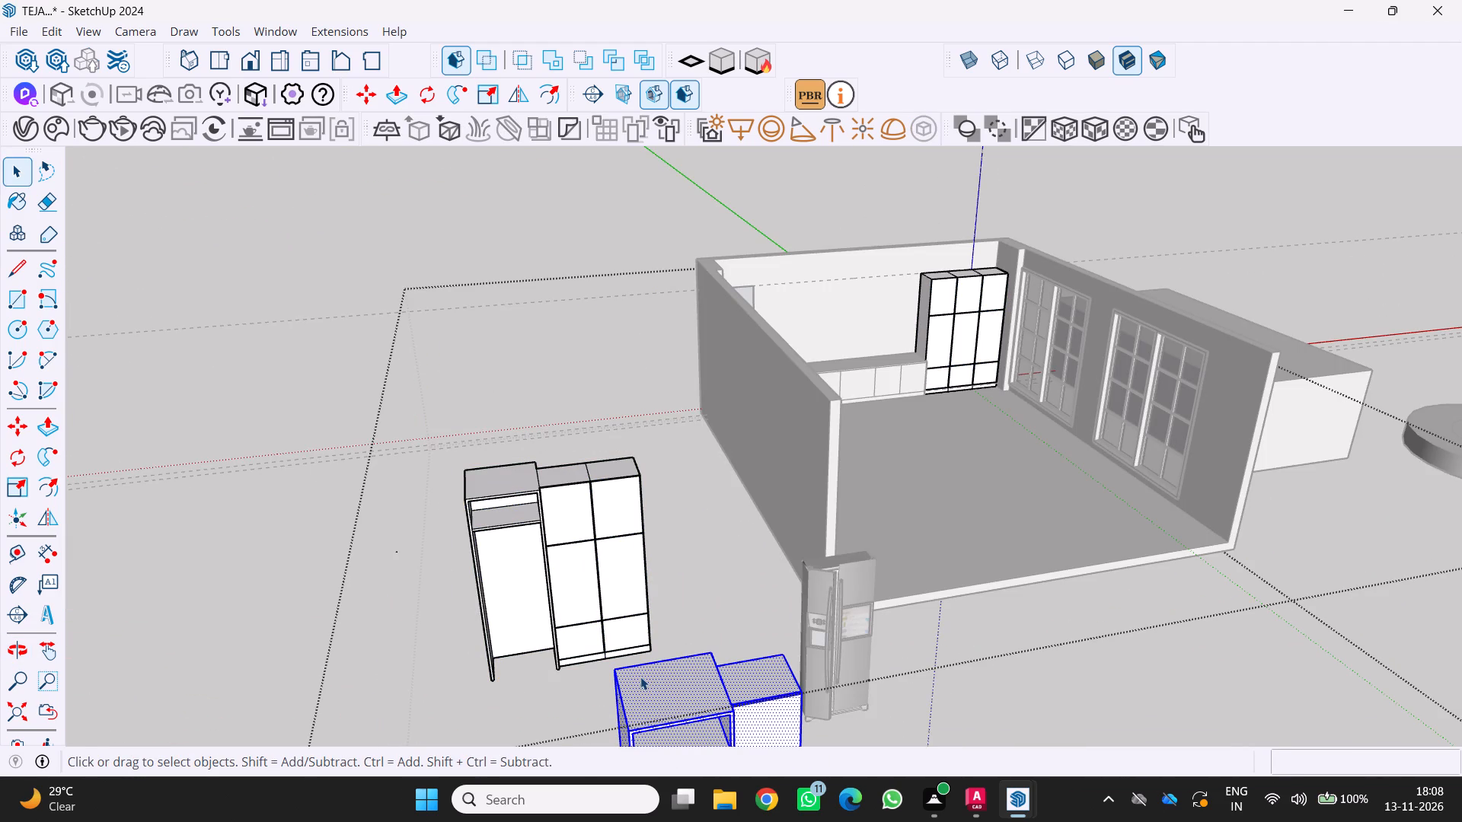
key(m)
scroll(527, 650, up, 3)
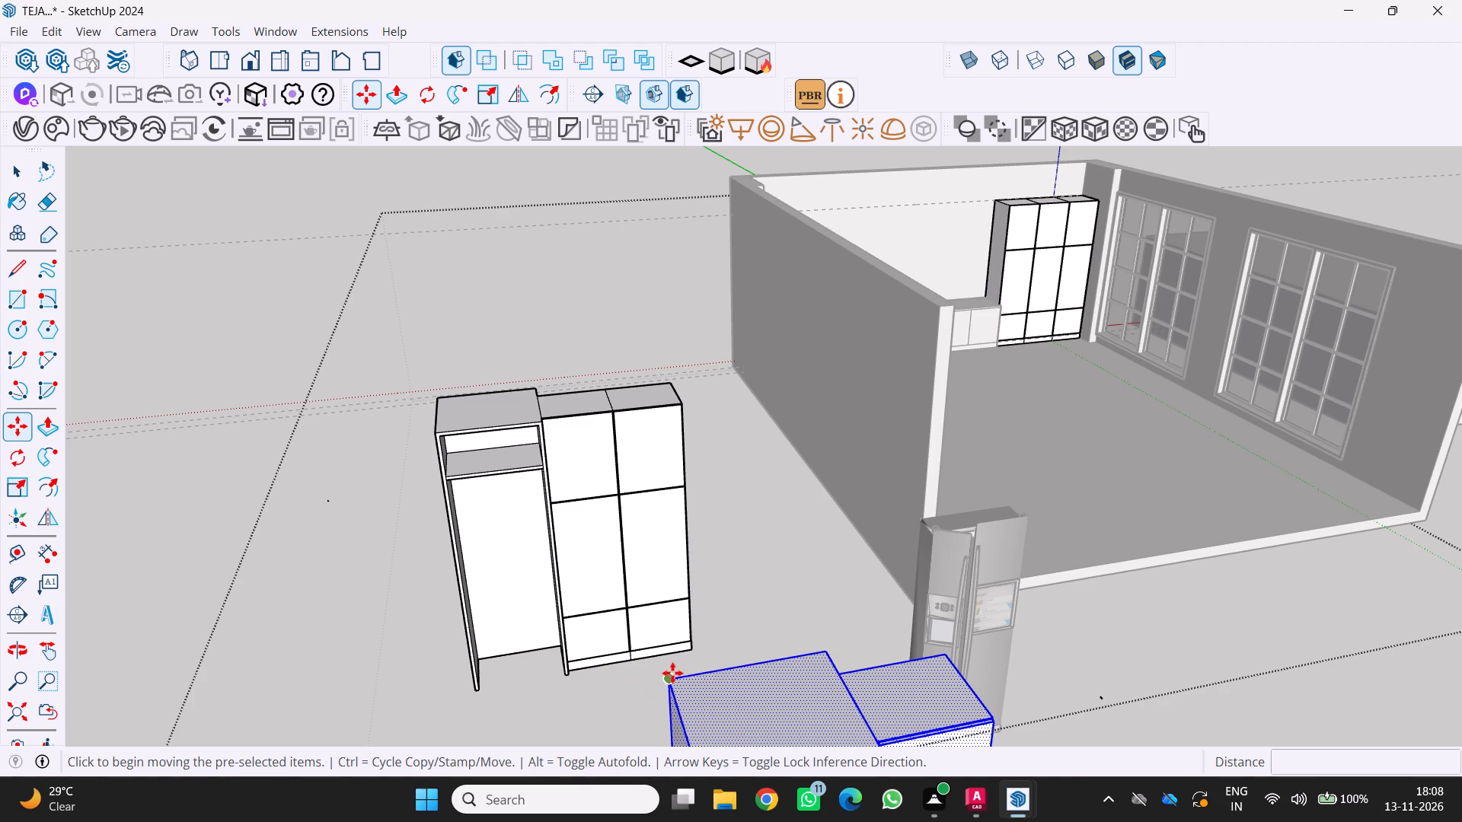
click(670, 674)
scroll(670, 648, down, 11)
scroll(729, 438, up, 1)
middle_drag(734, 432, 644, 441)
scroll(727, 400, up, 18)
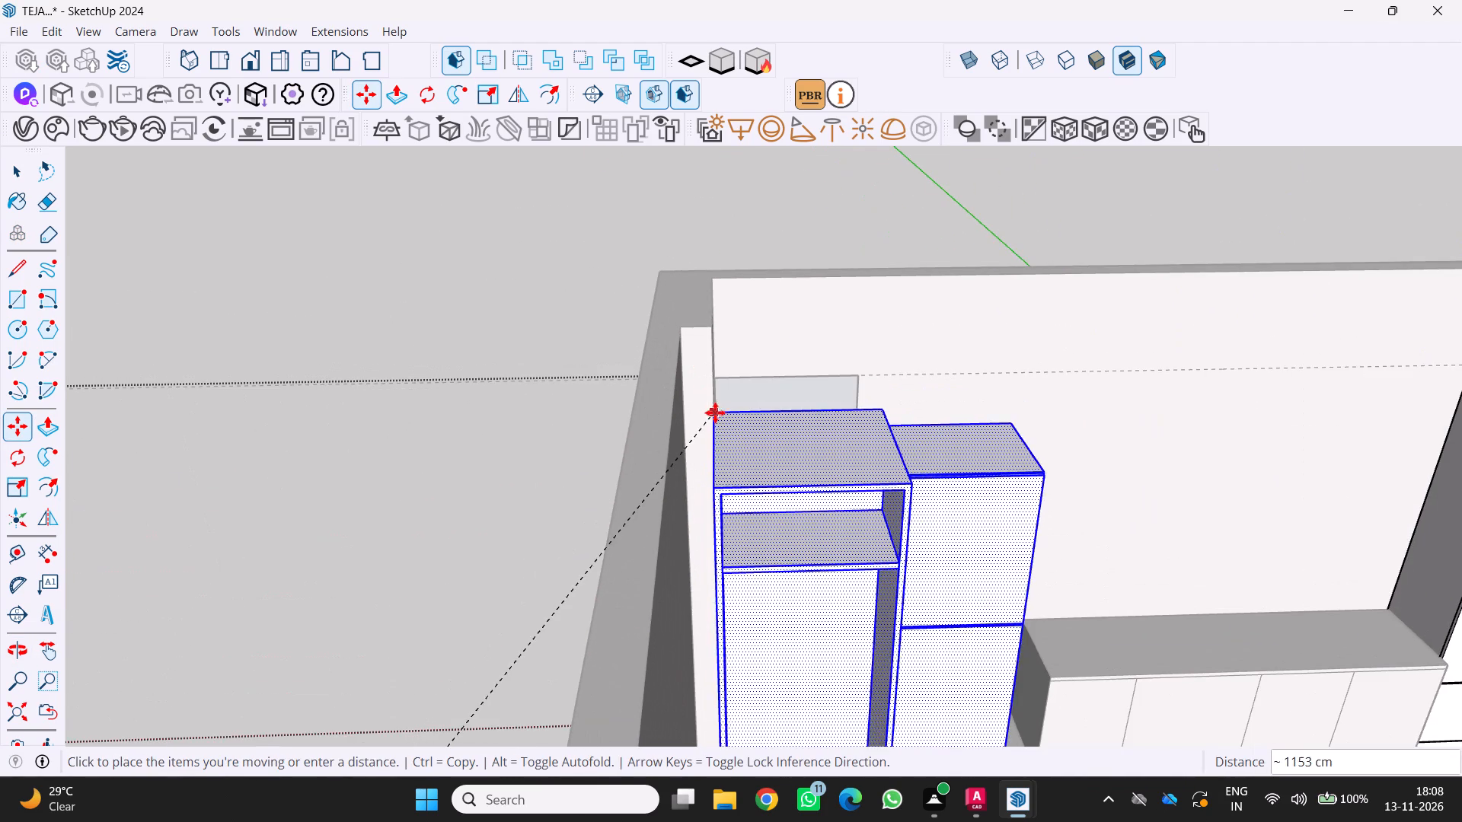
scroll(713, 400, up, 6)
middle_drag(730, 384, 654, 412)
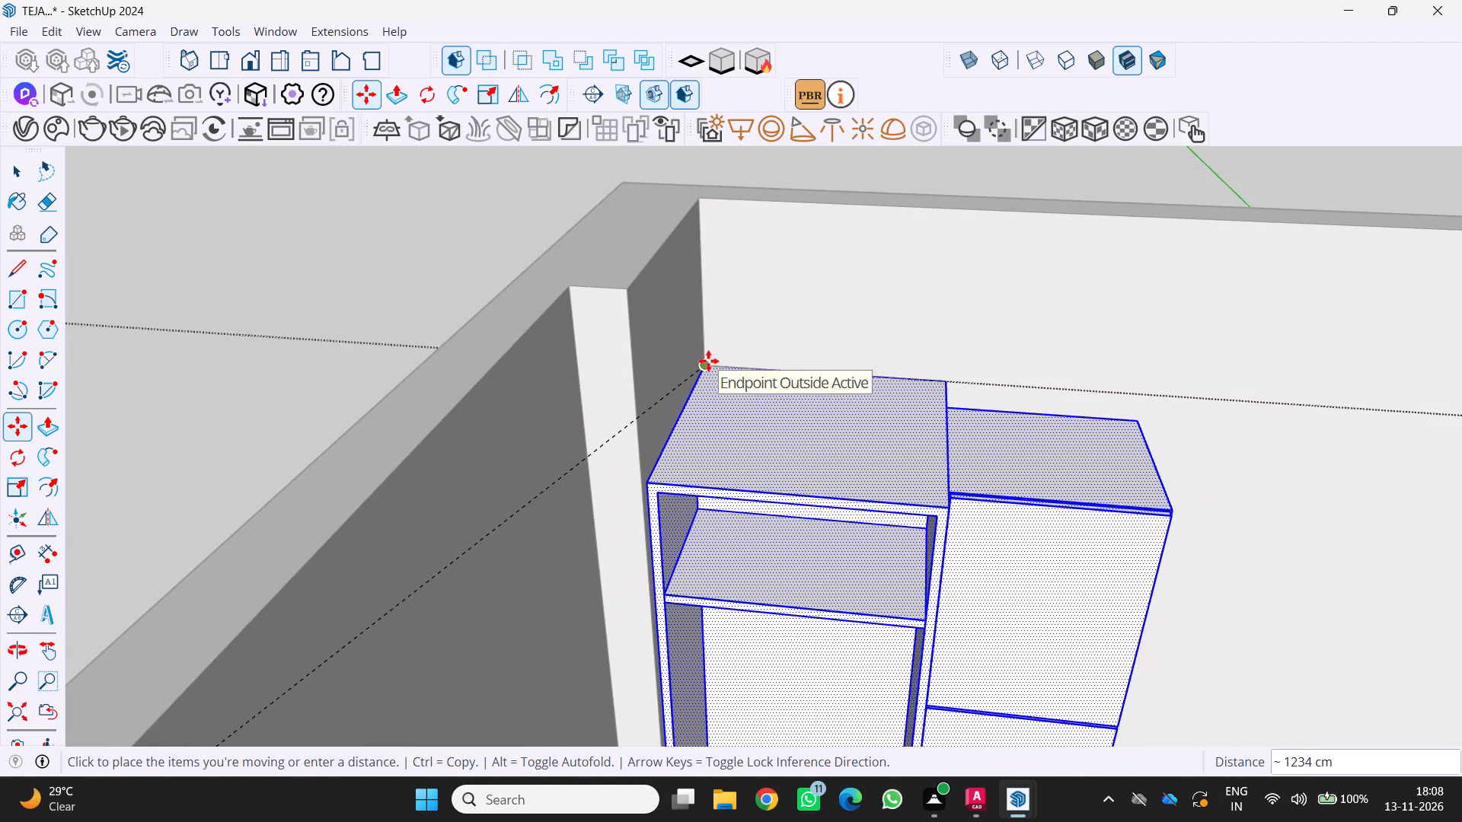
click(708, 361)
Examine how the trimmed cabinet copy fits in the room corner beside the low base unit.
scroll(675, 371, down, 12)
middle_drag(752, 462, 761, 390)
scroll(752, 462, up, 1)
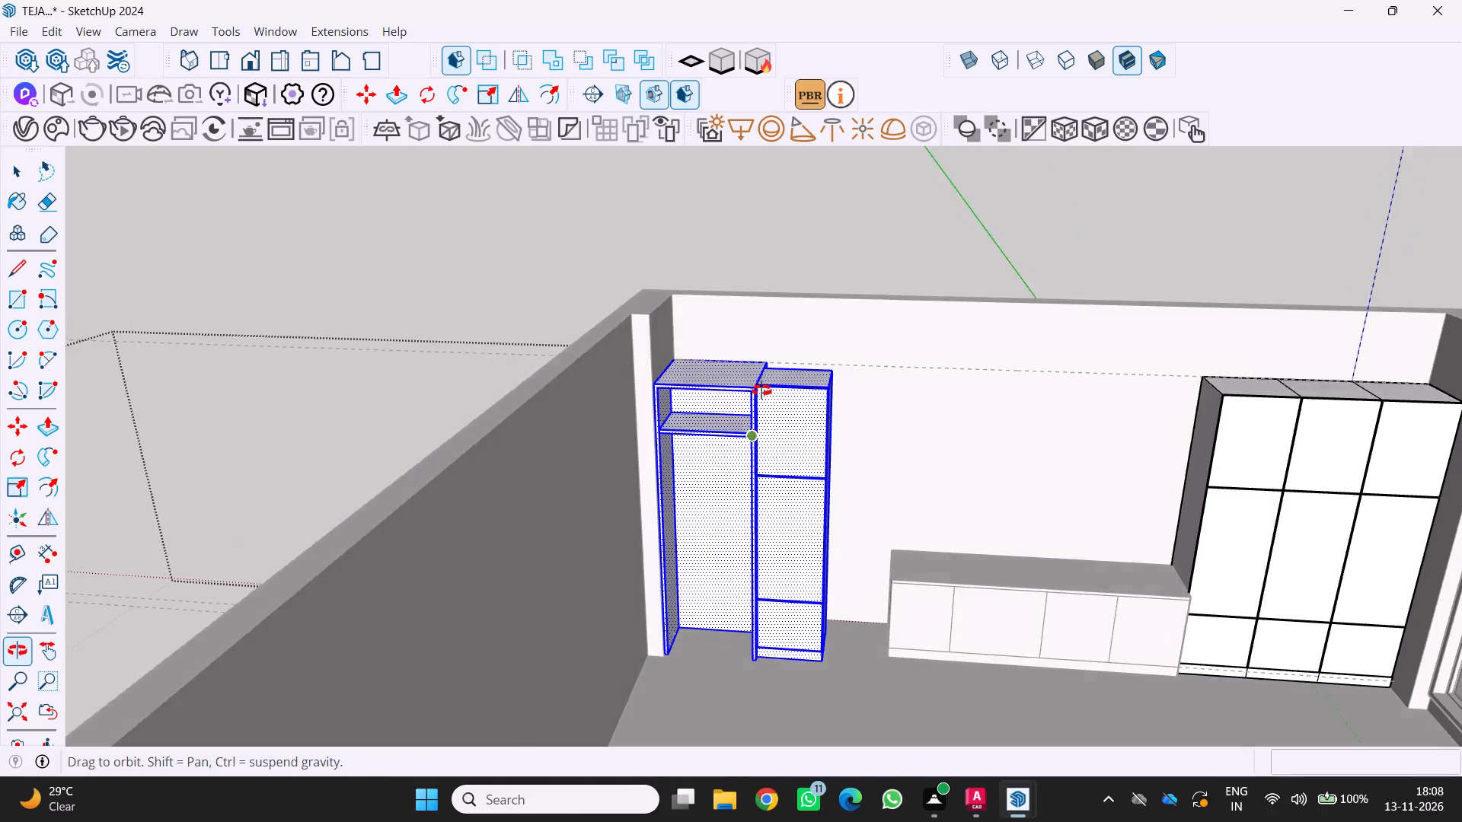
middle_drag(761, 390, 755, 376)
scroll(771, 440, up, 1)
middle_drag(771, 440, 693, 508)
middle_click(693, 508)
middle_click(693, 508)
scroll(809, 351, up, 1)
middle_drag(809, 351, 636, 416)
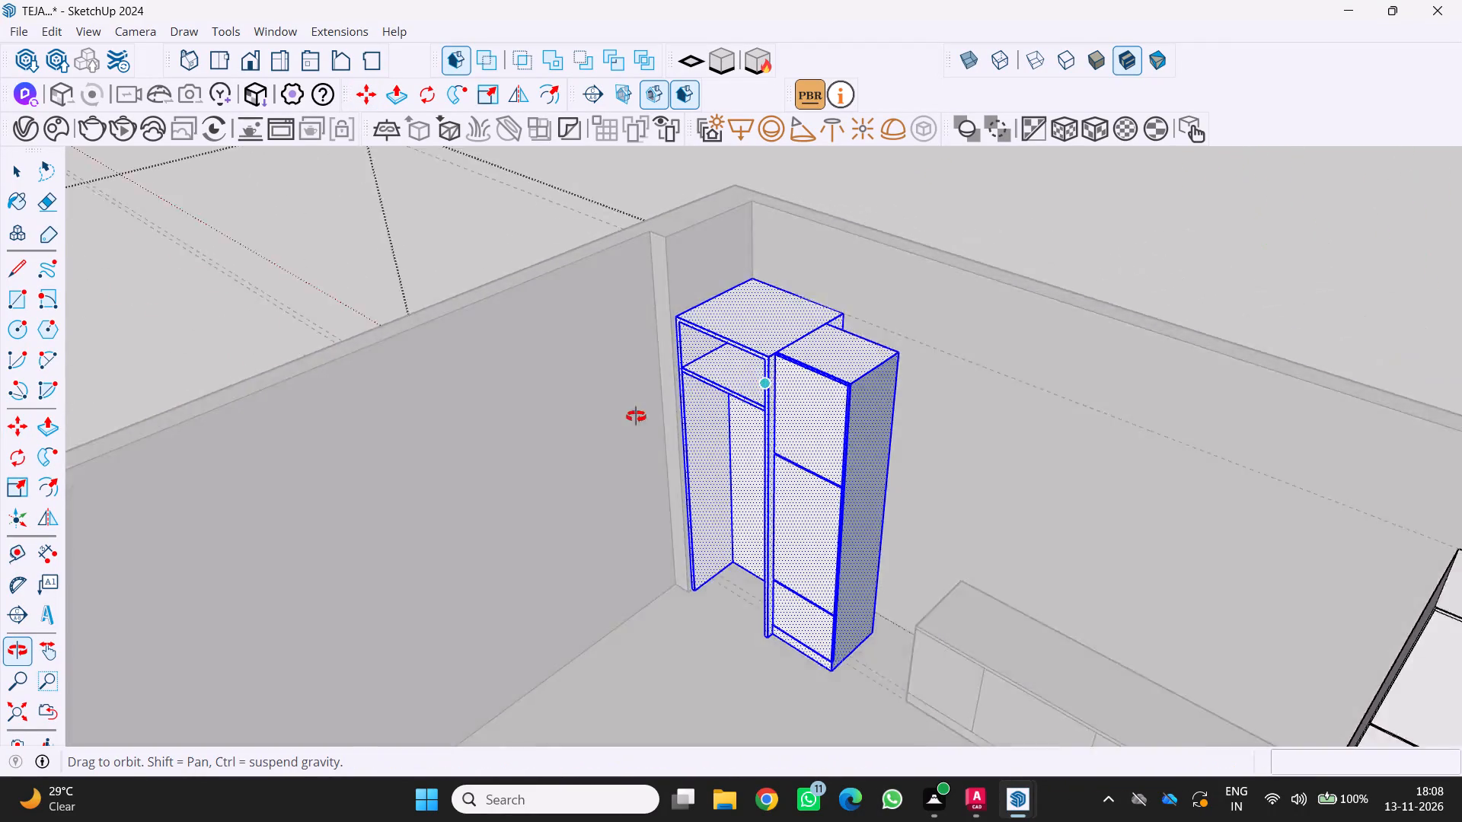
middle_drag(636, 416, 496, 447)
scroll(677, 470, up, 2)
middle_drag(686, 467, 883, 365)
scroll(810, 421, up, 1)
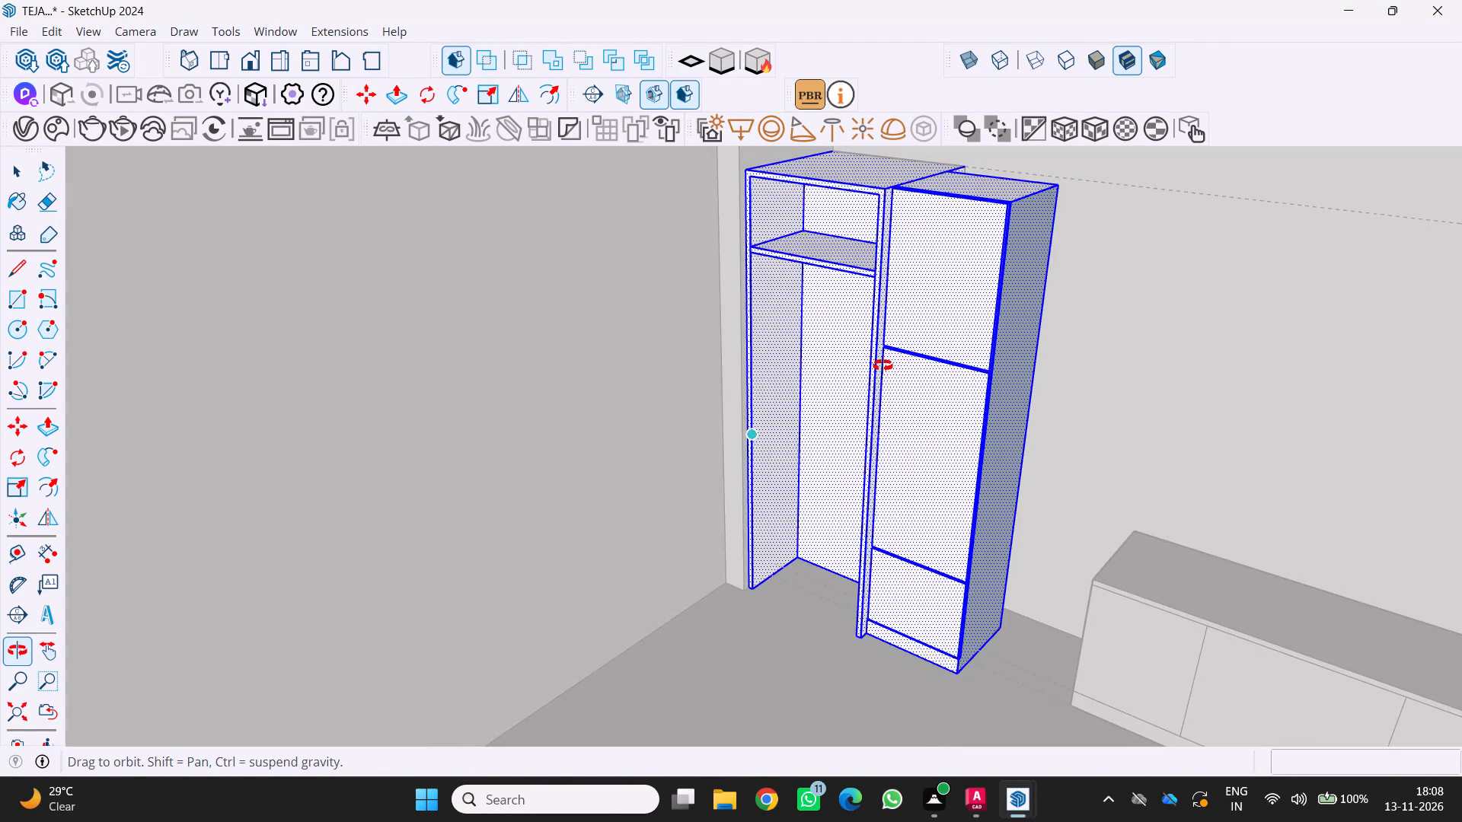
middle_drag(883, 365, 1055, 343)
middle_click(1055, 343)
middle_click(1055, 343)
middle_click(1055, 343)
scroll(1054, 343, down, 5)
middle_click(1051, 344)
scroll(953, 375, down, 6)
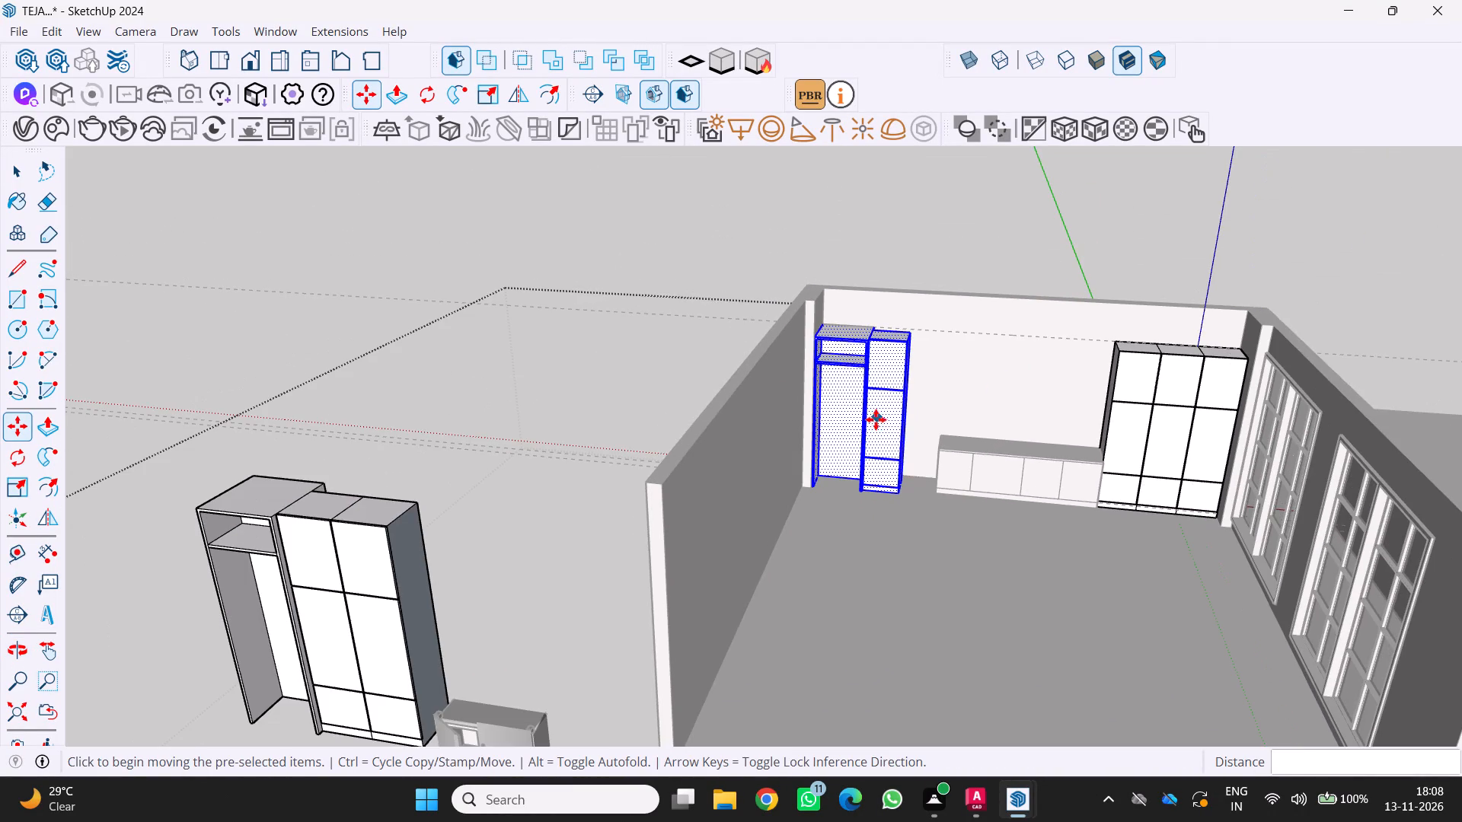
middle_drag(866, 435, 699, 523)
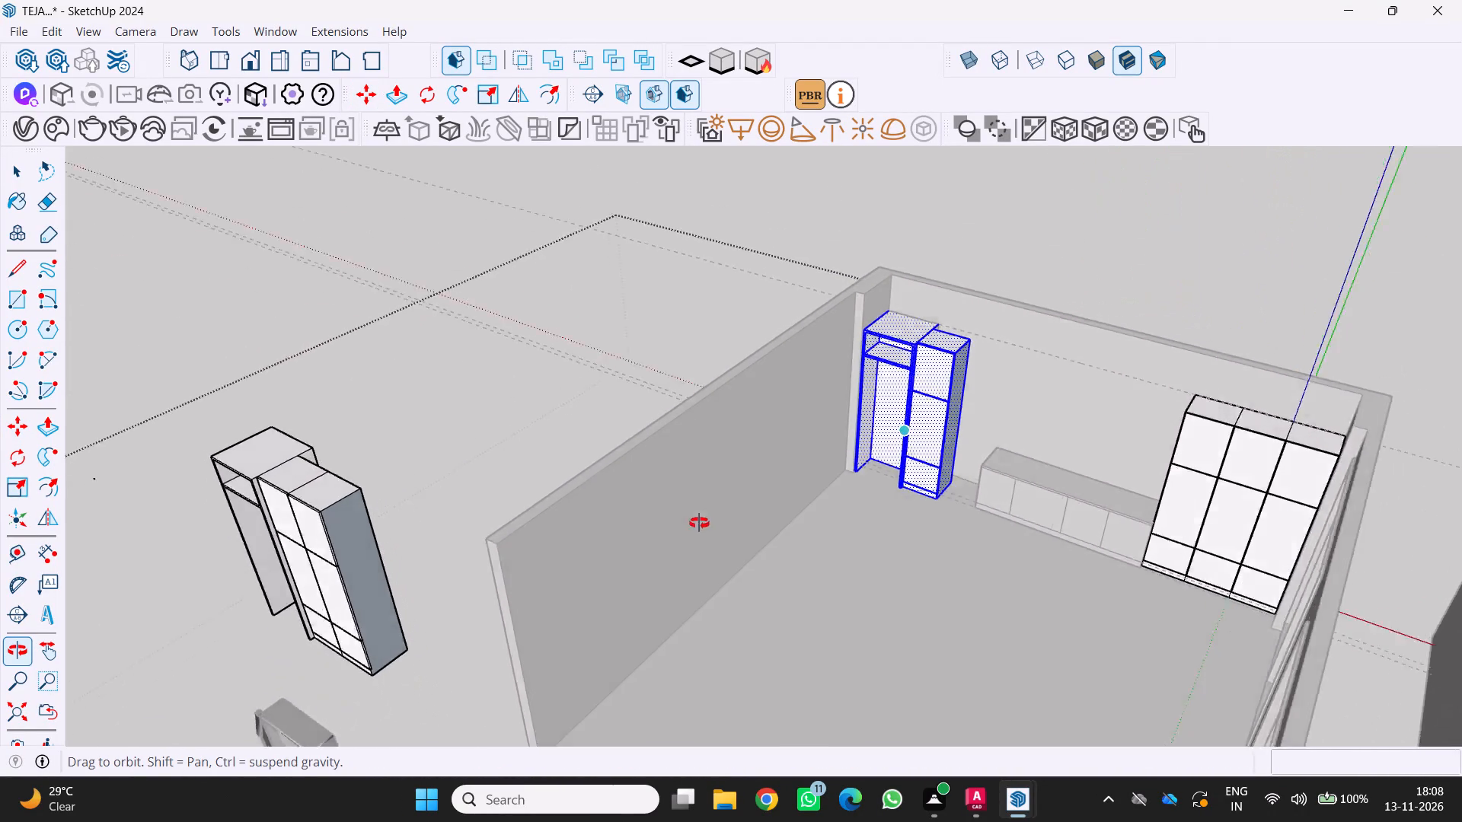
middle_drag(699, 523, 688, 531)
scroll(1002, 368, up, 3)
scroll(873, 389, up, 3)
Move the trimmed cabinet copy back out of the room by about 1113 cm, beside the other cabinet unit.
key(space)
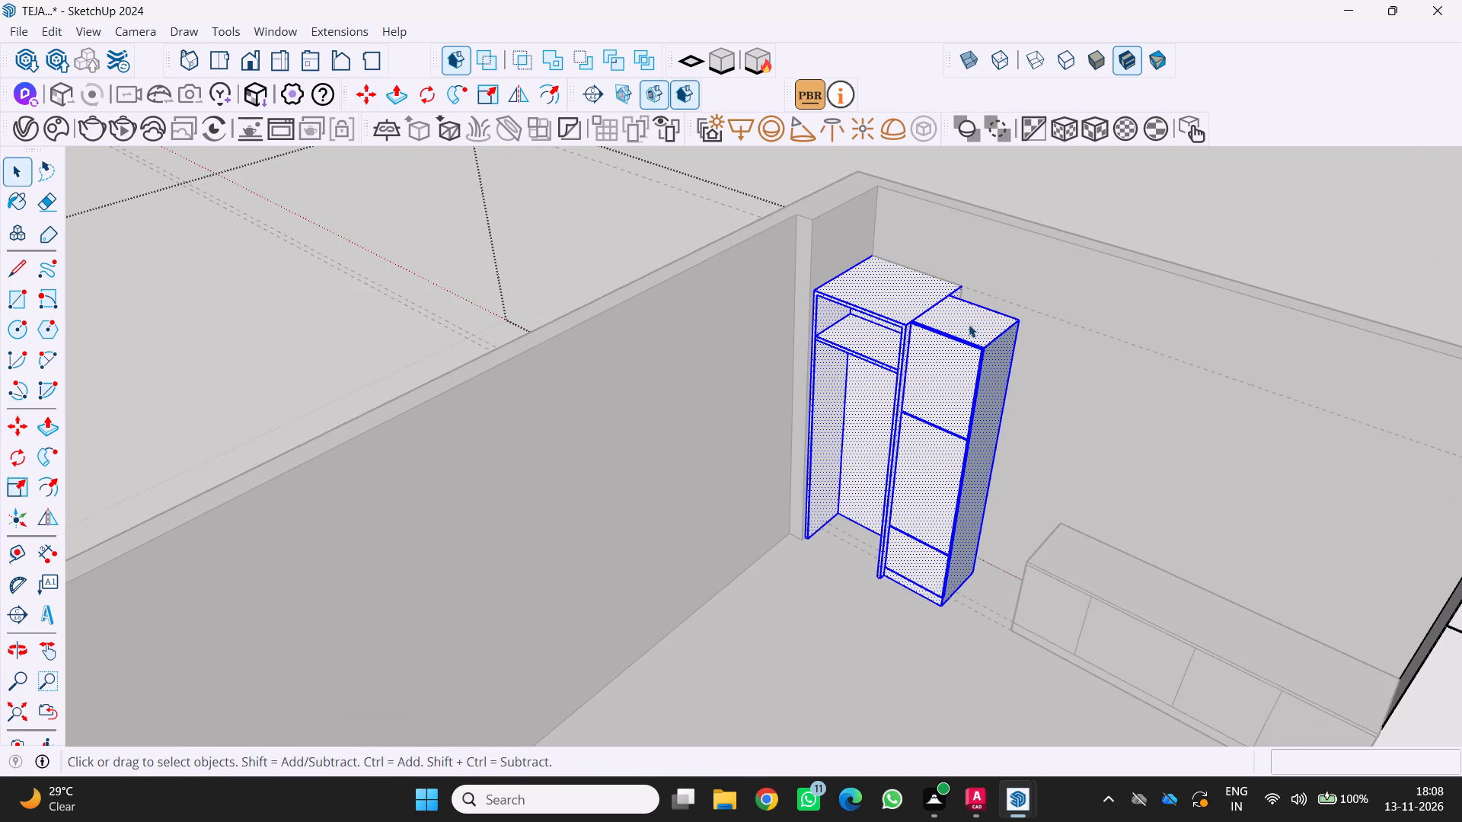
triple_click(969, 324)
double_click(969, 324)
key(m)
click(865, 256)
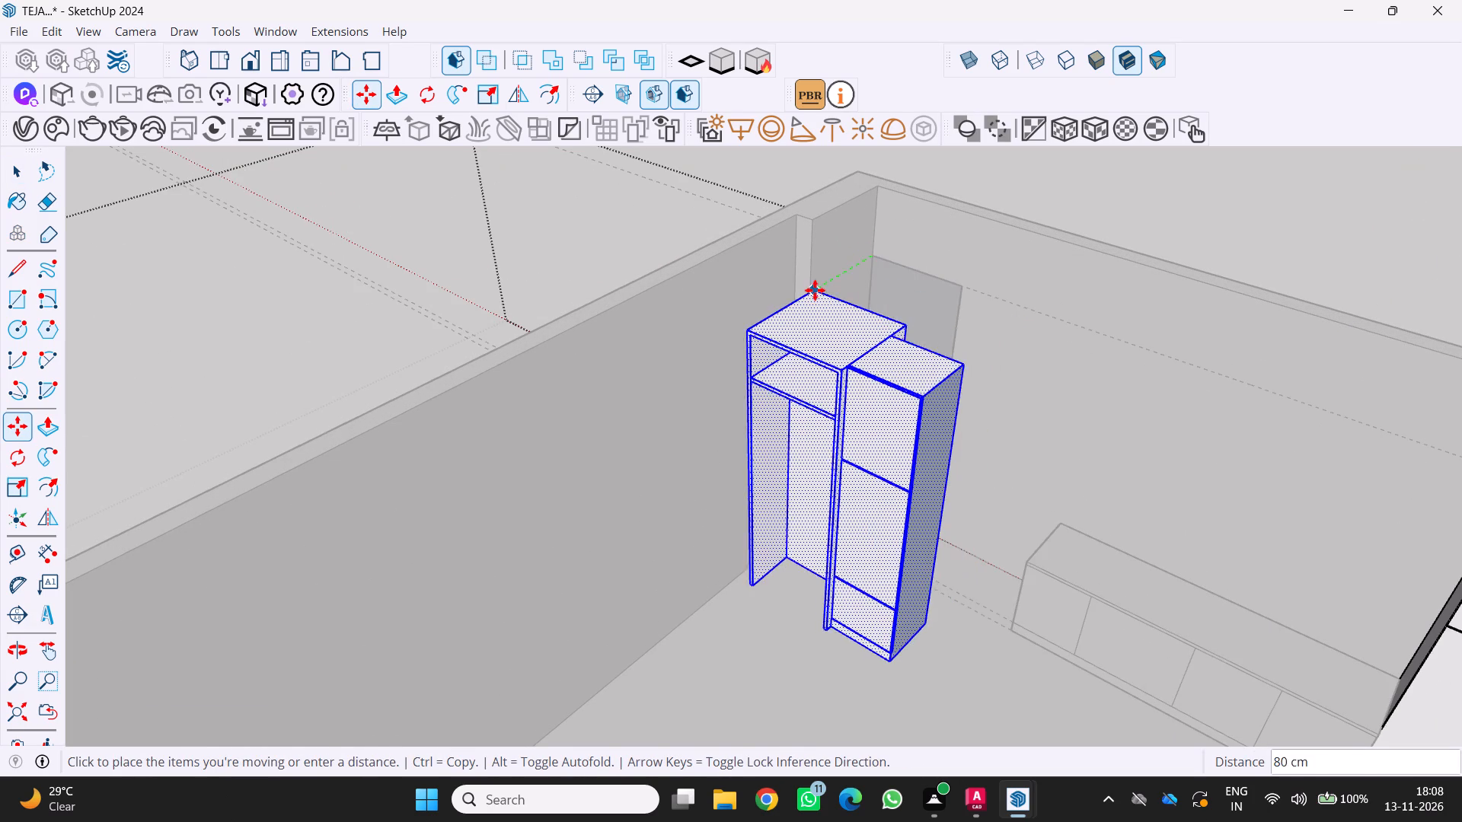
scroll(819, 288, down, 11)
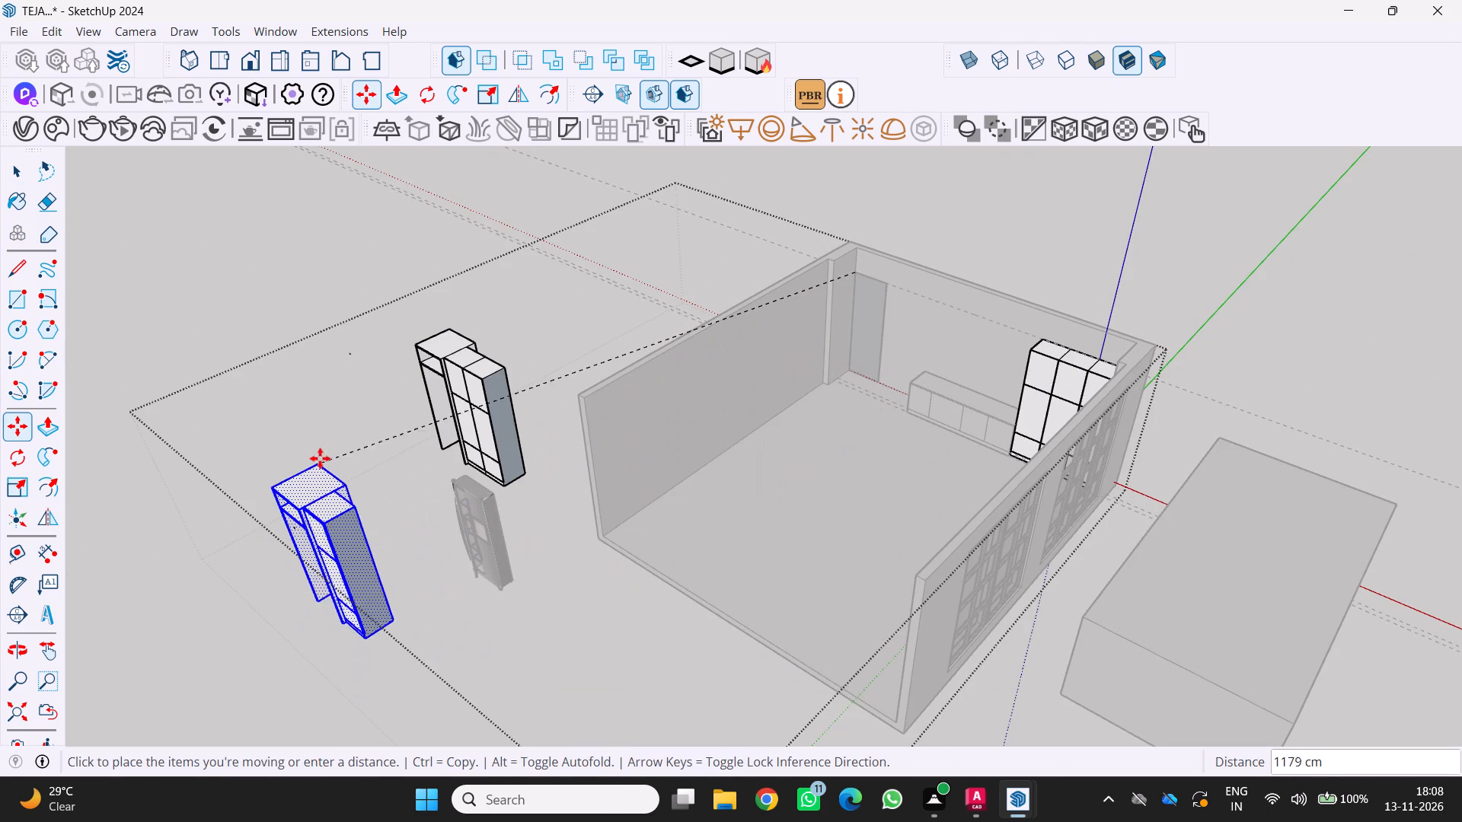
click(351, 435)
Examine the two cabinet units and refrigerator outside the room in relation to the empty back-wall corner.
scroll(388, 462, up, 3)
middle_drag(397, 464, 650, 389)
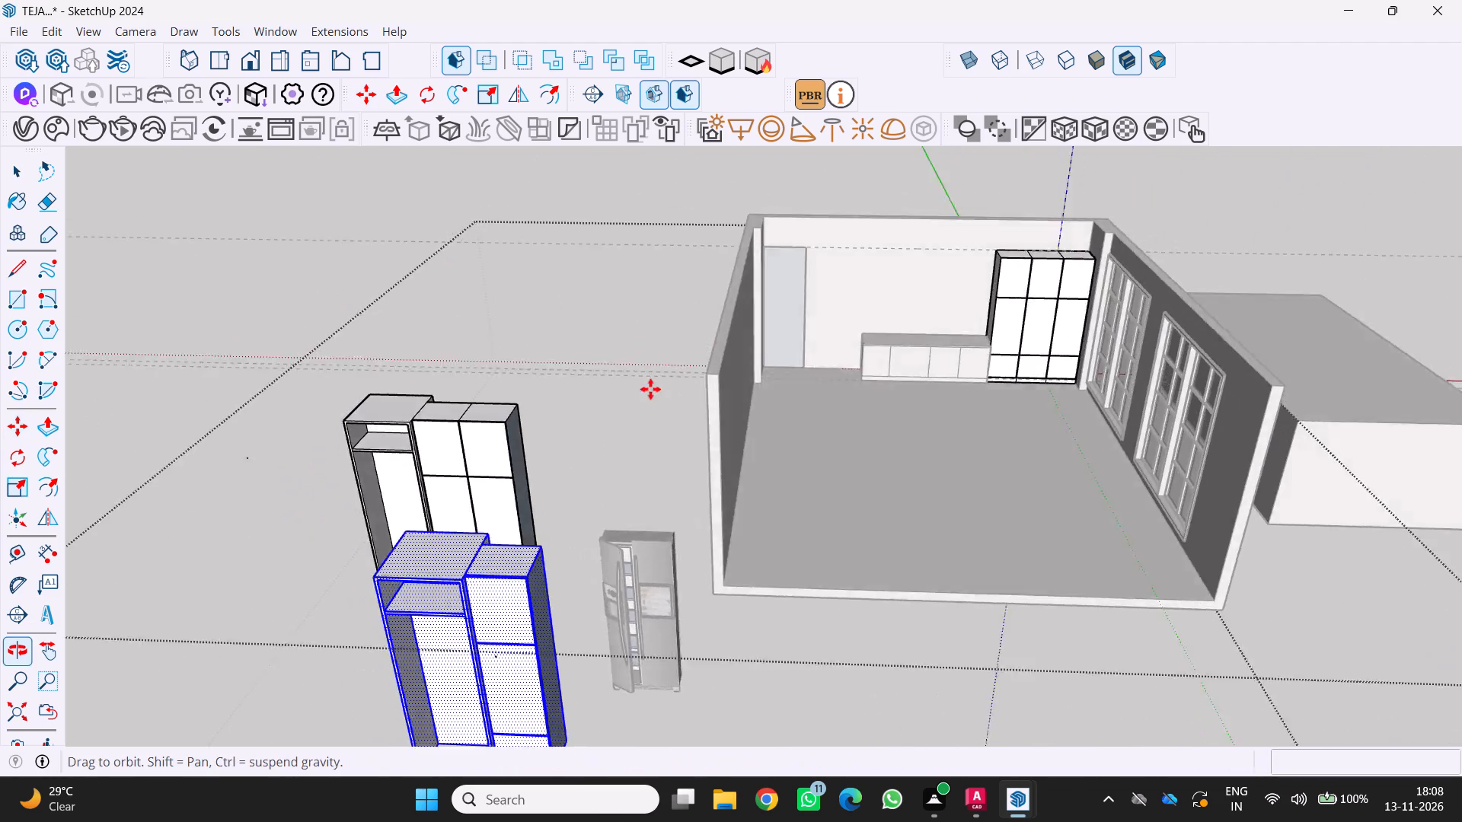
middle_click(650, 389)
middle_drag(650, 389, 650, 390)
middle_click(650, 388)
middle_click(650, 388)
scroll(650, 490, up, 6)
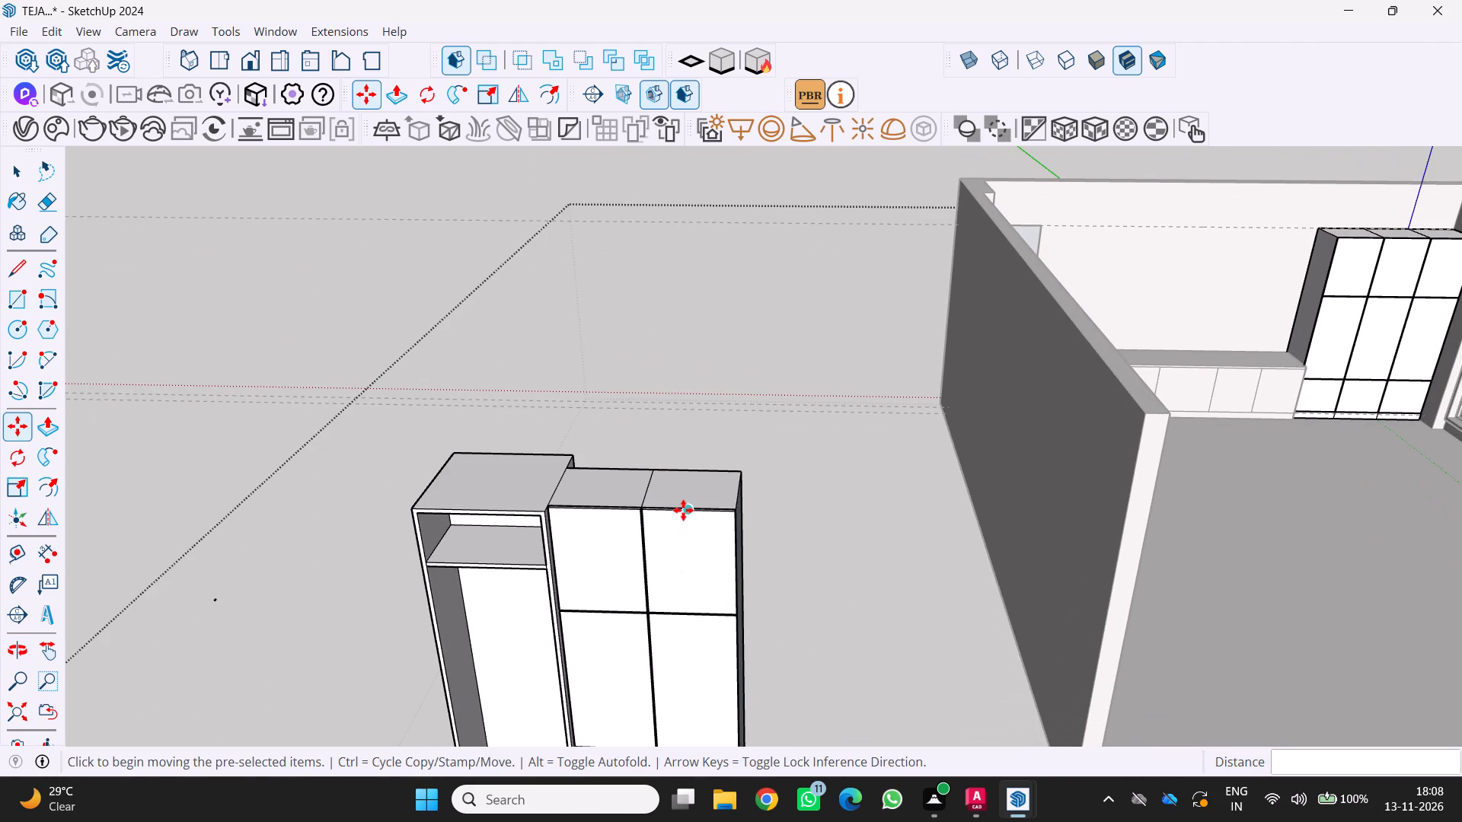
scroll(644, 490, down, 3)
middle_drag(614, 499, 522, 480)
scroll(522, 480, down, 6)
middle_drag(563, 496, 578, 494)
scroll(694, 475, down, 3)
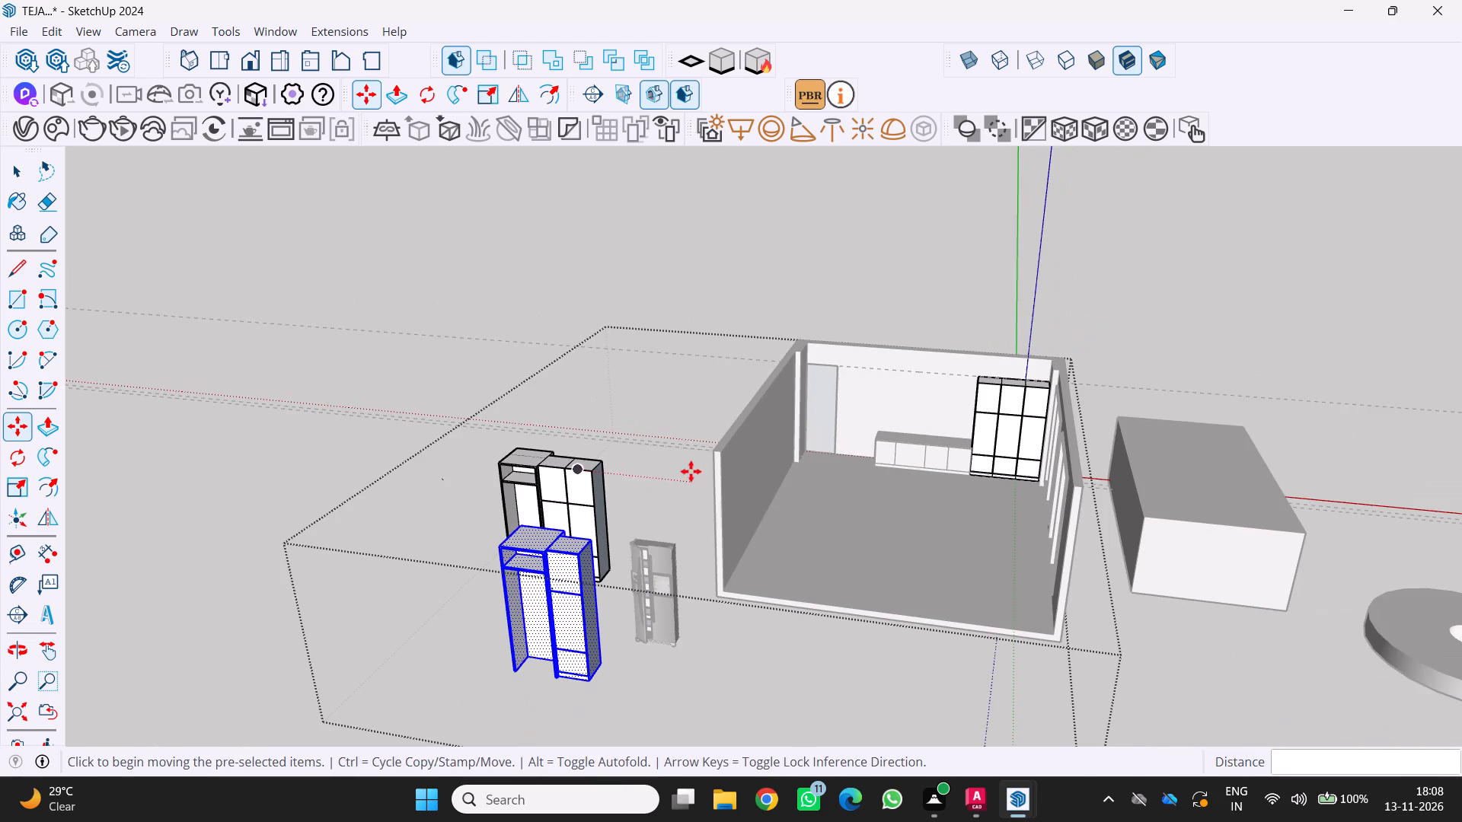
Draw a rectangle about 85 by 260 cm over the tinted back-wall panel in the empty room corner.
scroll(972, 433, up, 3)
scroll(781, 460, up, 2)
middle_drag(780, 459, 811, 455)
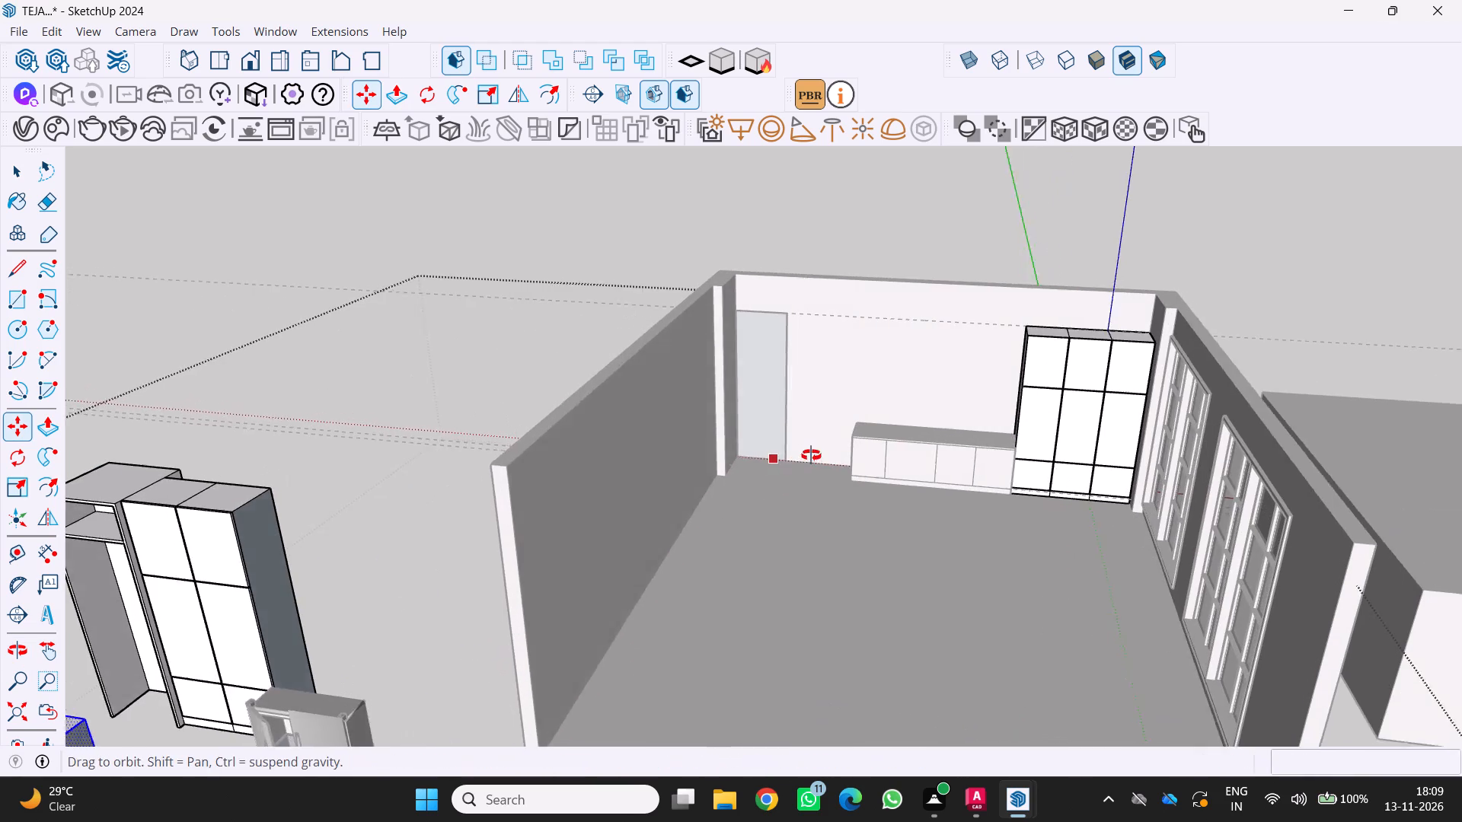
middle_drag(811, 455, 820, 452)
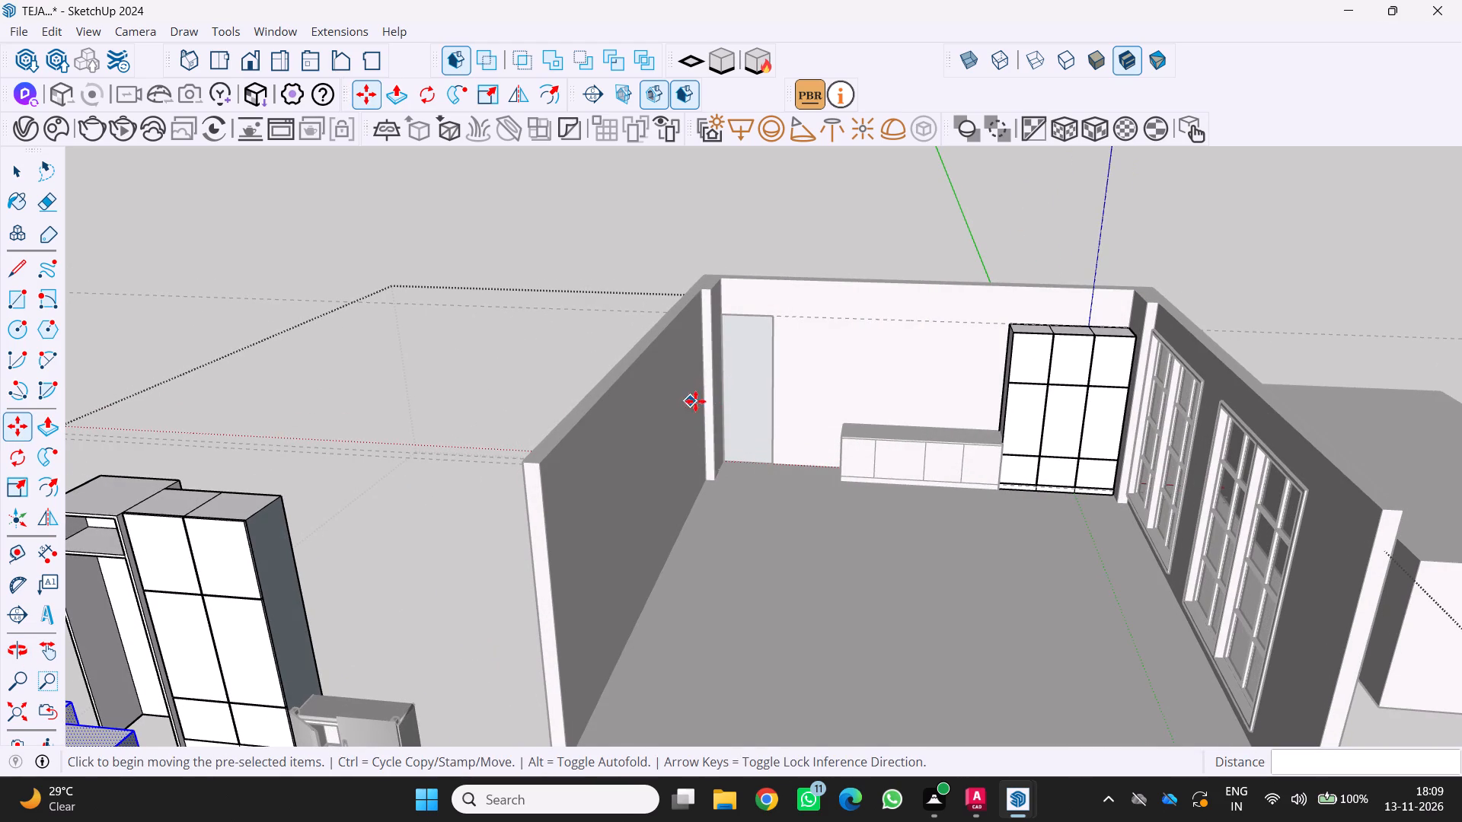
scroll(707, 354, up, 2)
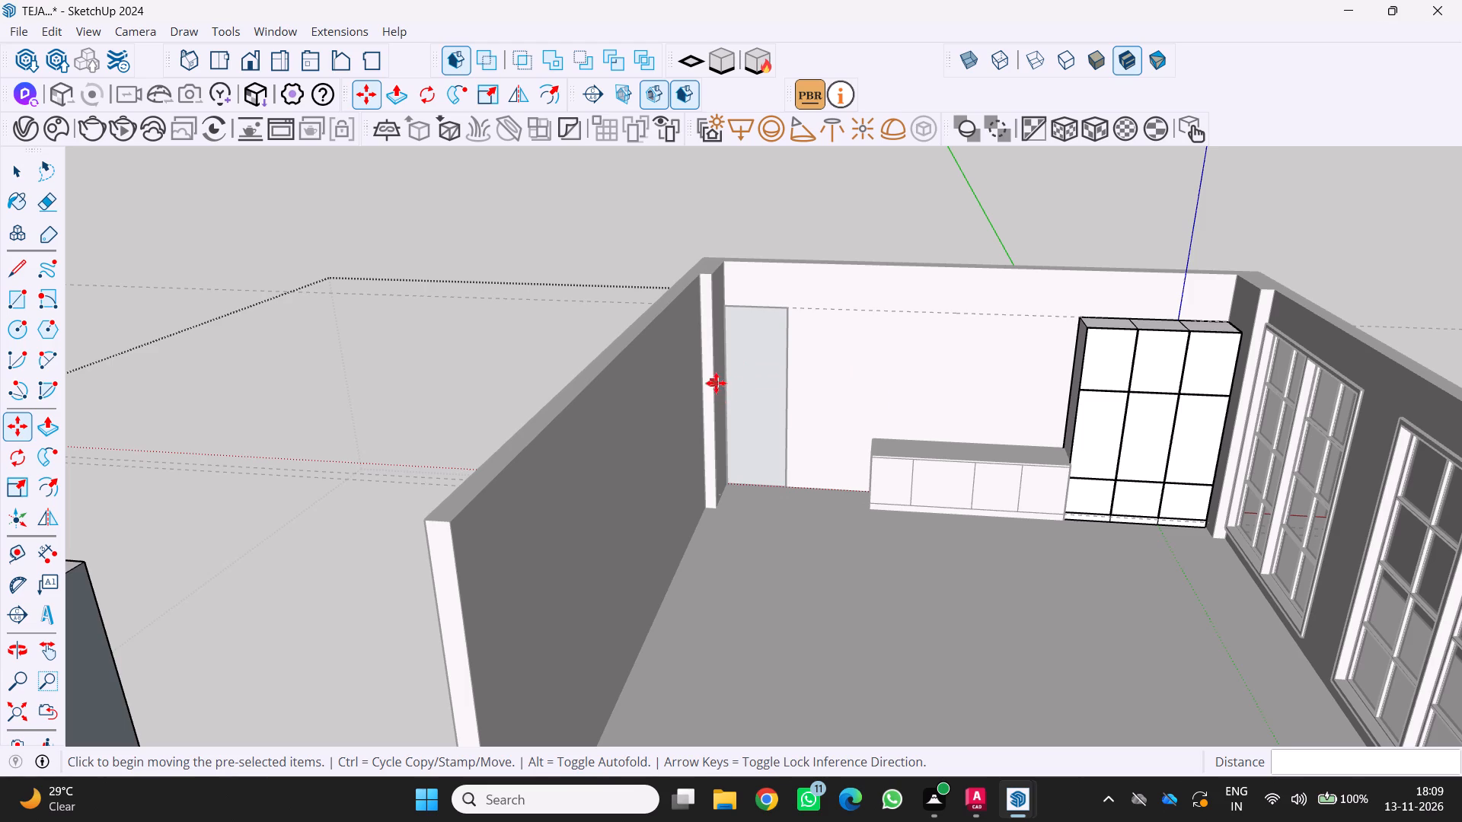
key(r)
click(725, 301)
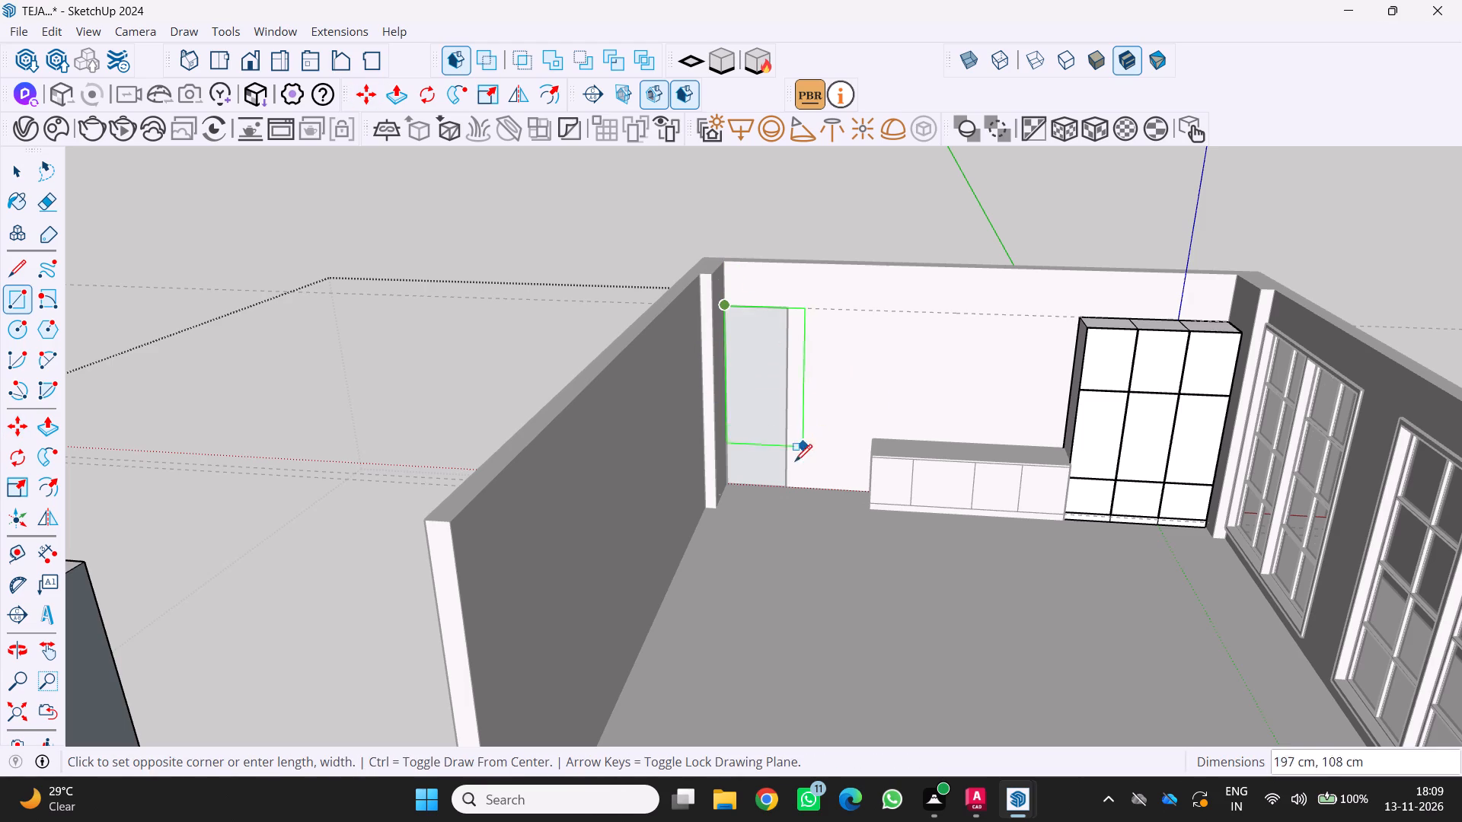
scroll(787, 470, up, 2)
click(784, 495)
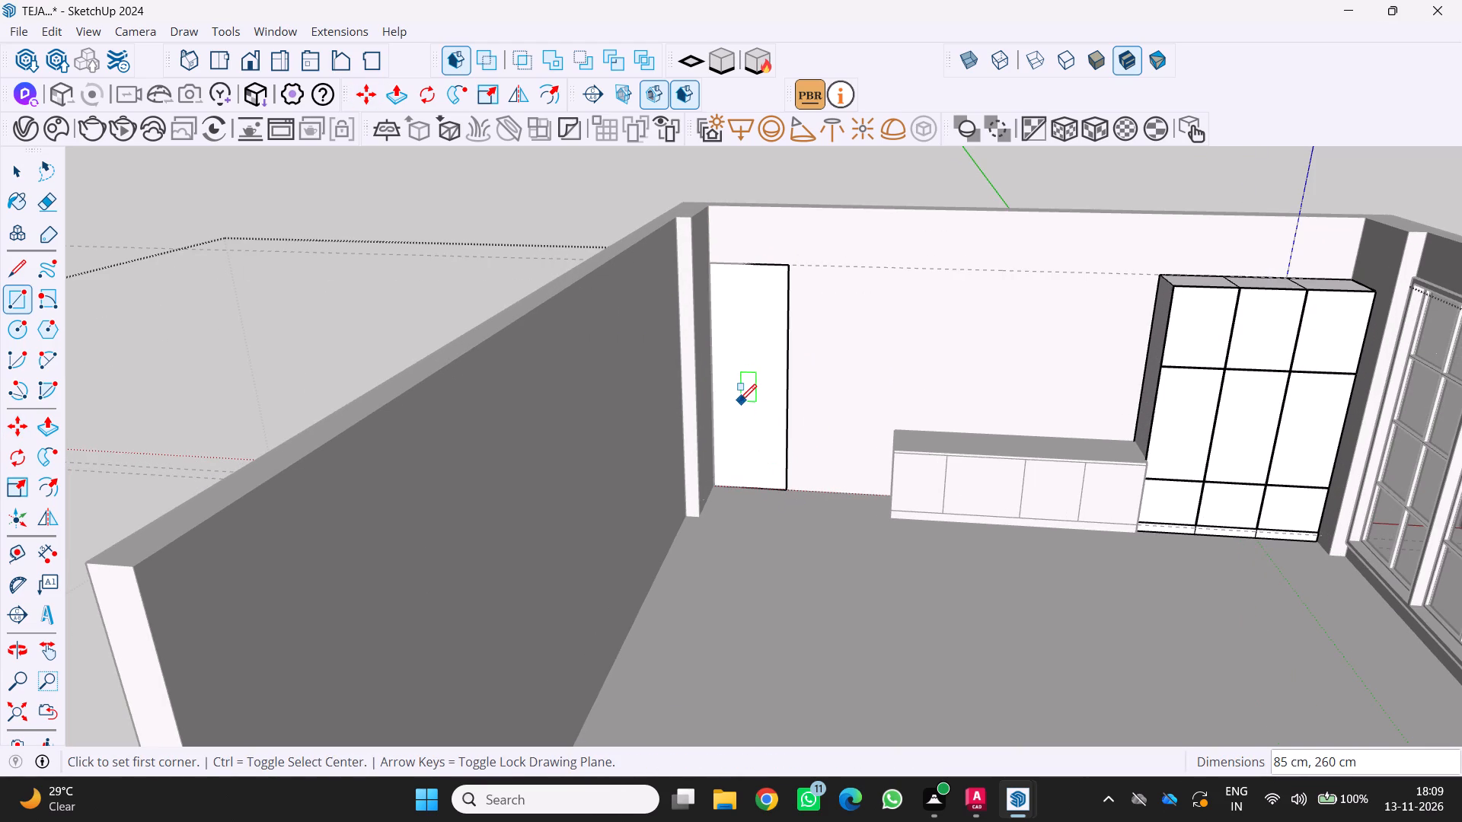
Make the new rectangle's face and edges into a group.
key(space)
click(741, 401)
right_click(741, 401)
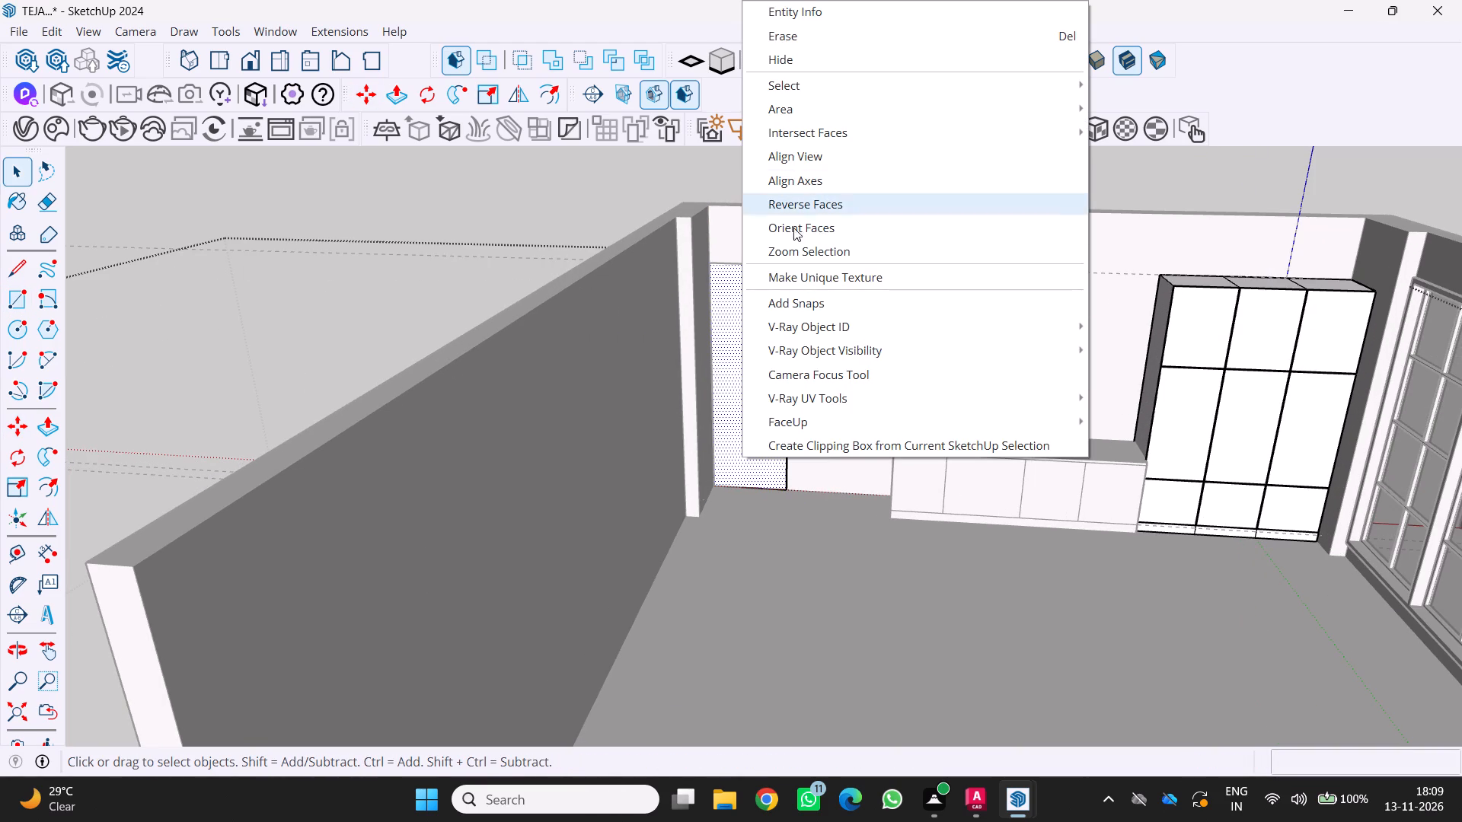
click(713, 444)
double_click(722, 438)
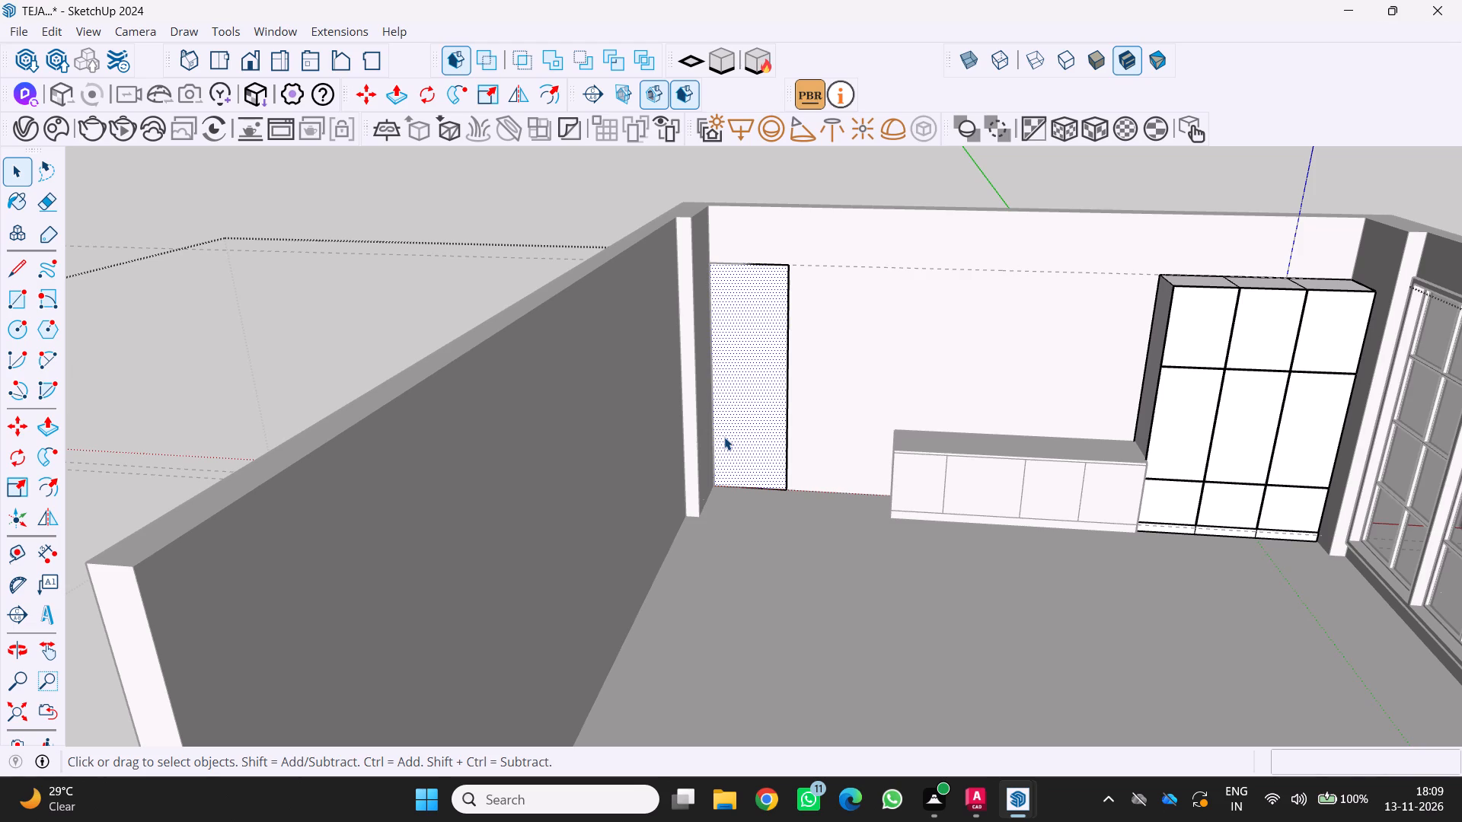
right_click(724, 437)
double_click(742, 483)
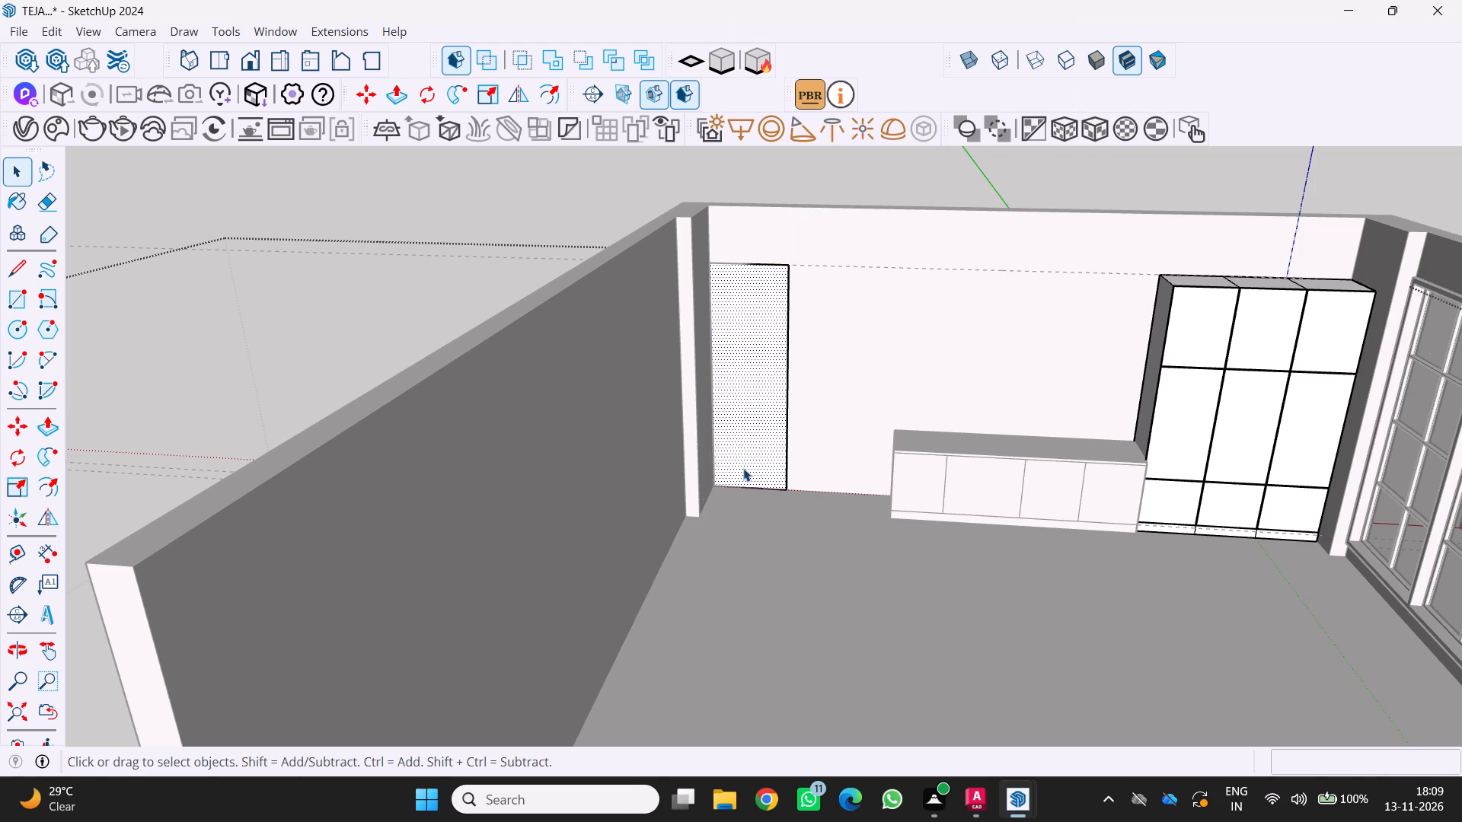
click(743, 468)
triple_click(743, 464)
right_click(739, 457)
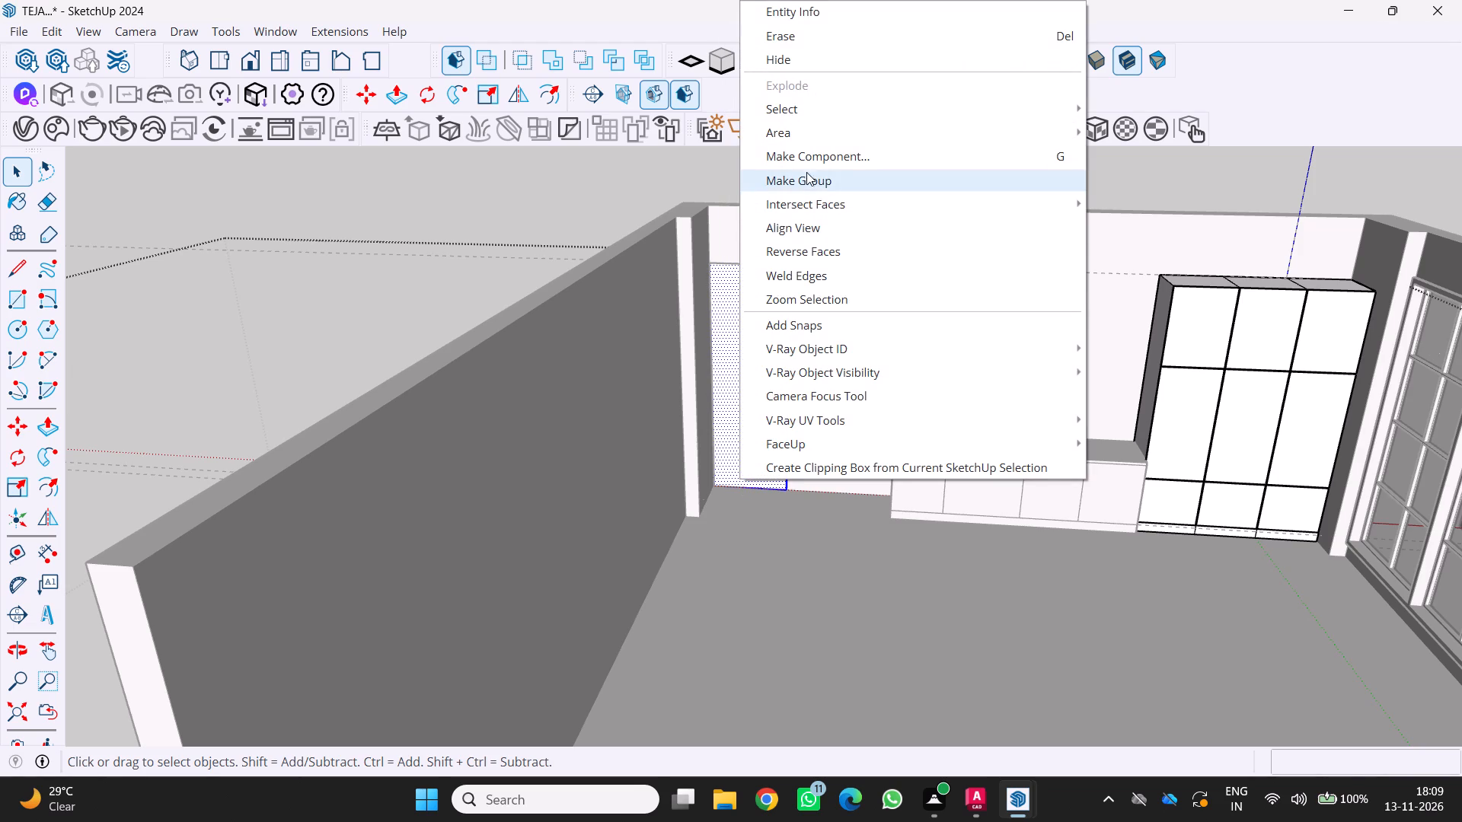
click(805, 184)
Open the new group for editing and pull its face out 80 cm into the room.
scroll(746, 400, up, 1)
key(space)
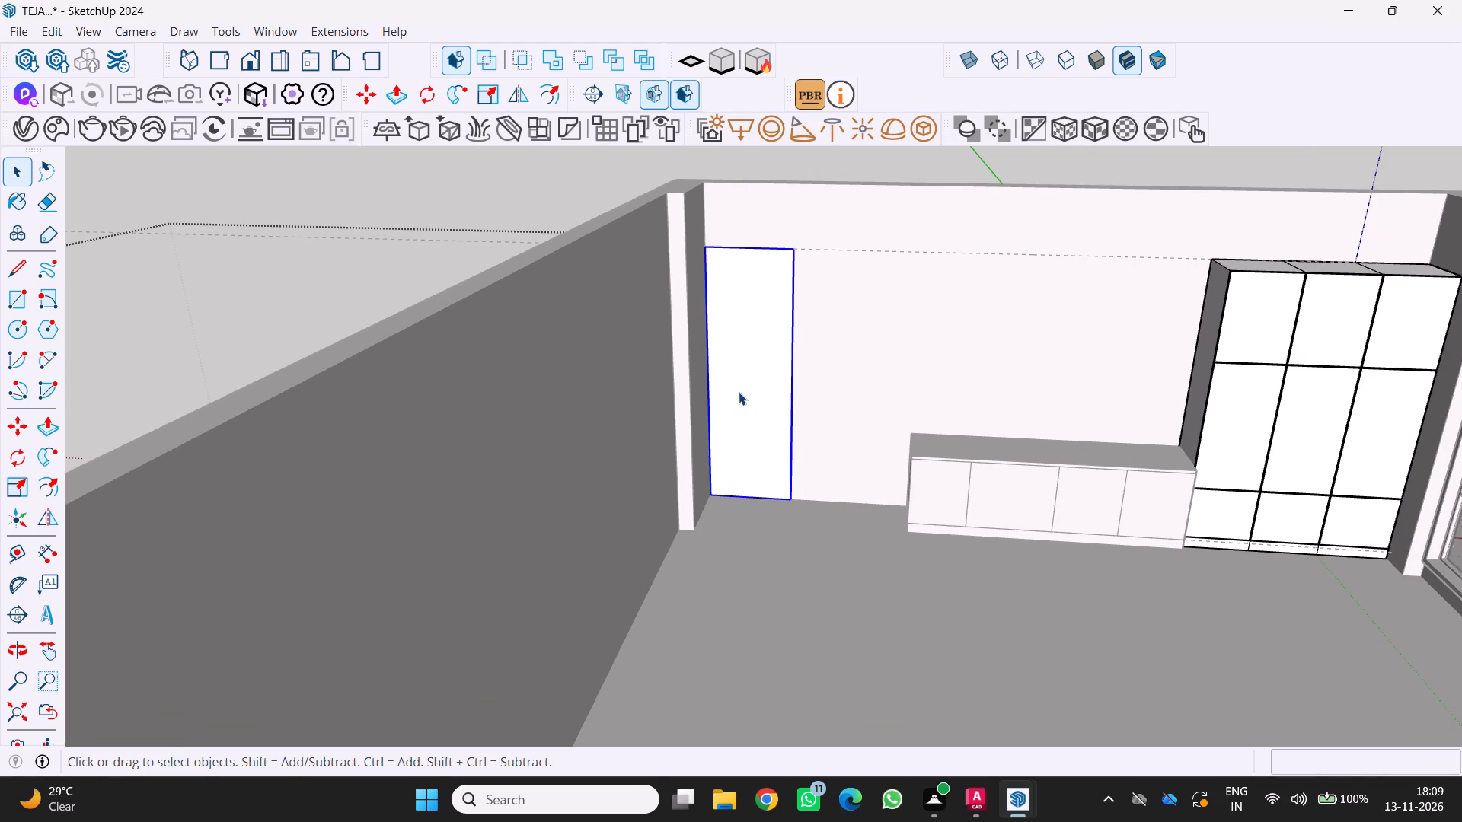
click(739, 393)
double_click(741, 393)
click(741, 391)
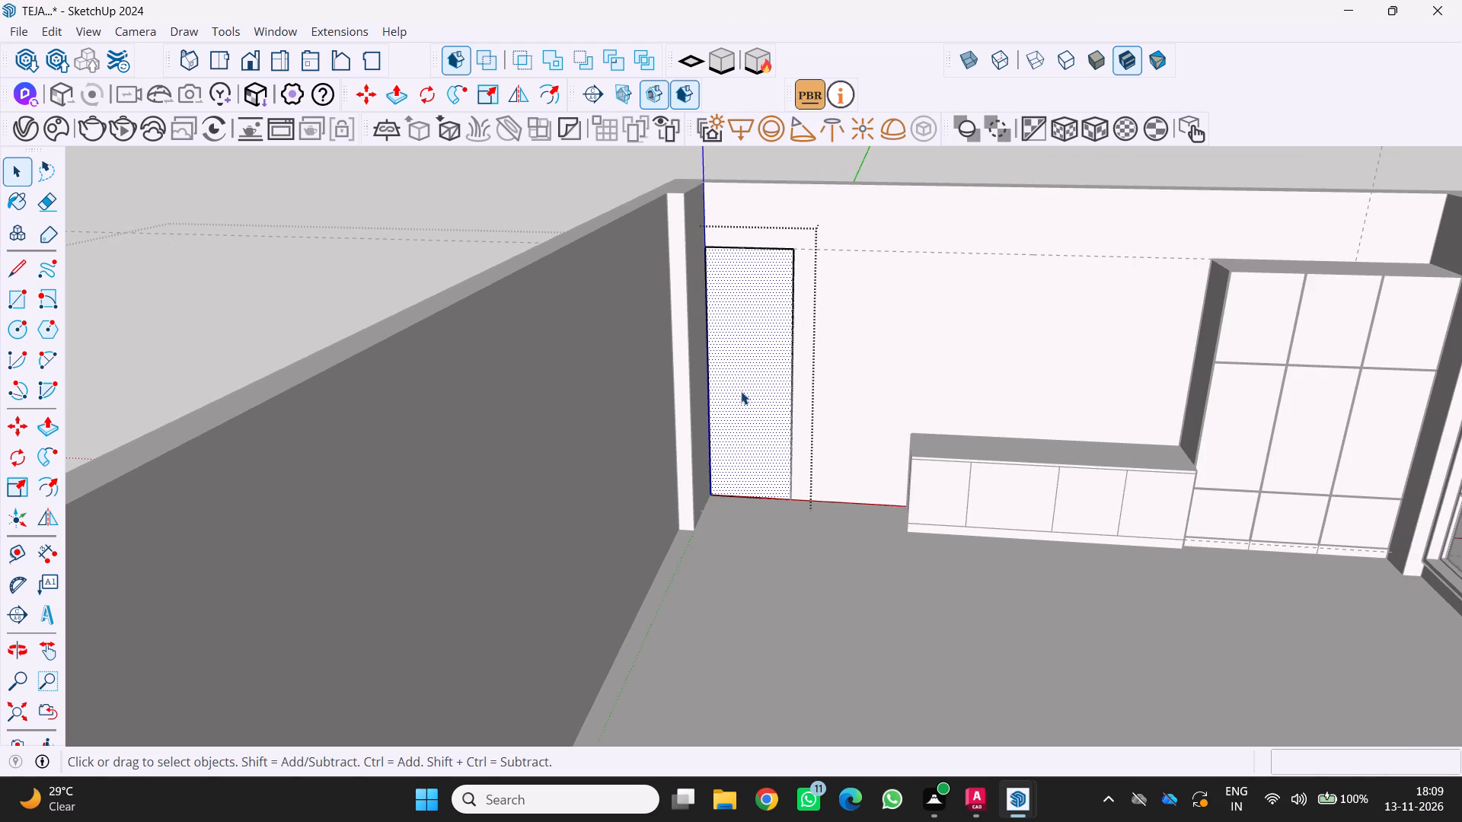
key(p)
click(736, 378)
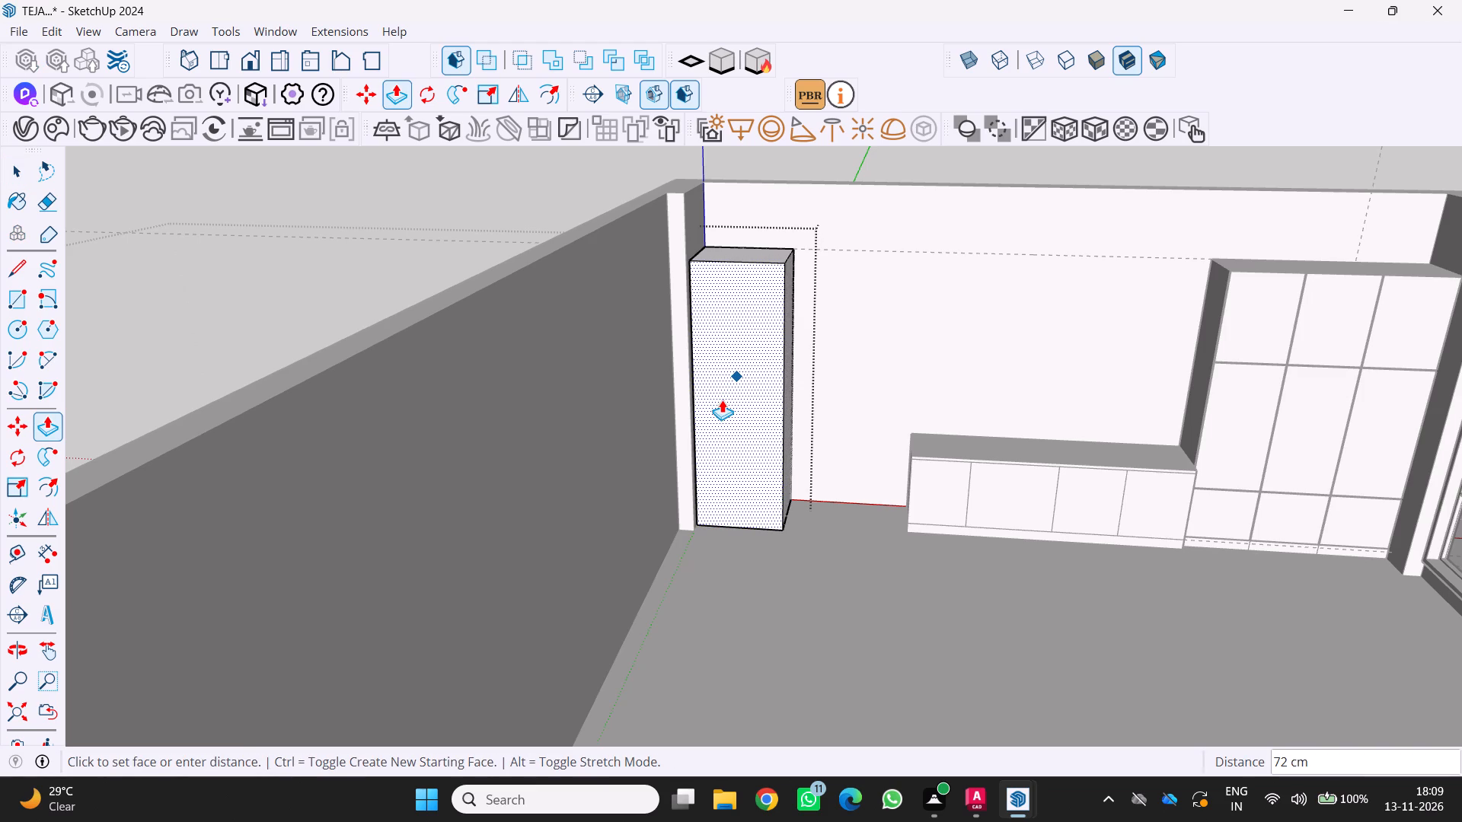
text(80)
key(Return)
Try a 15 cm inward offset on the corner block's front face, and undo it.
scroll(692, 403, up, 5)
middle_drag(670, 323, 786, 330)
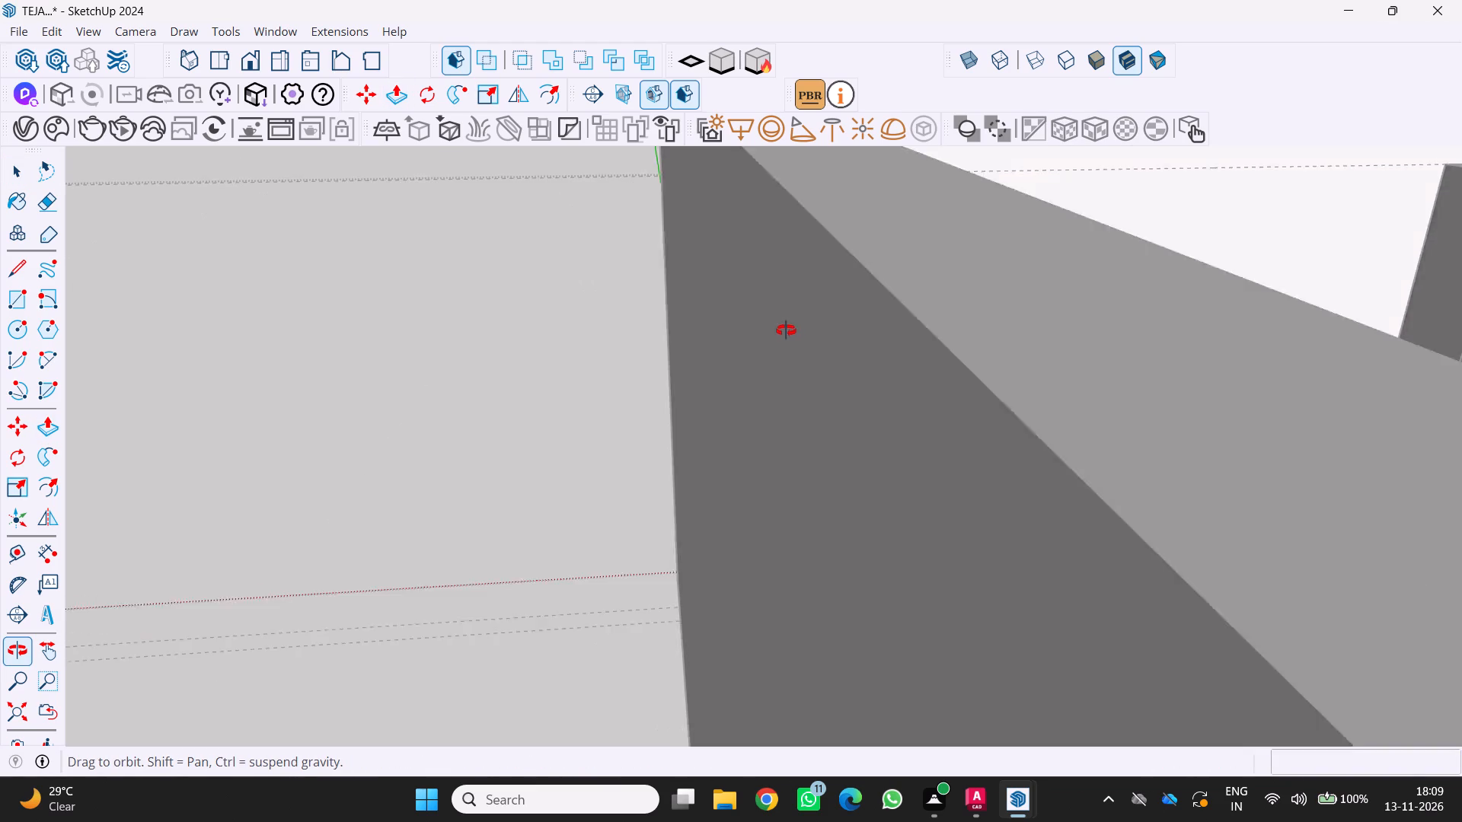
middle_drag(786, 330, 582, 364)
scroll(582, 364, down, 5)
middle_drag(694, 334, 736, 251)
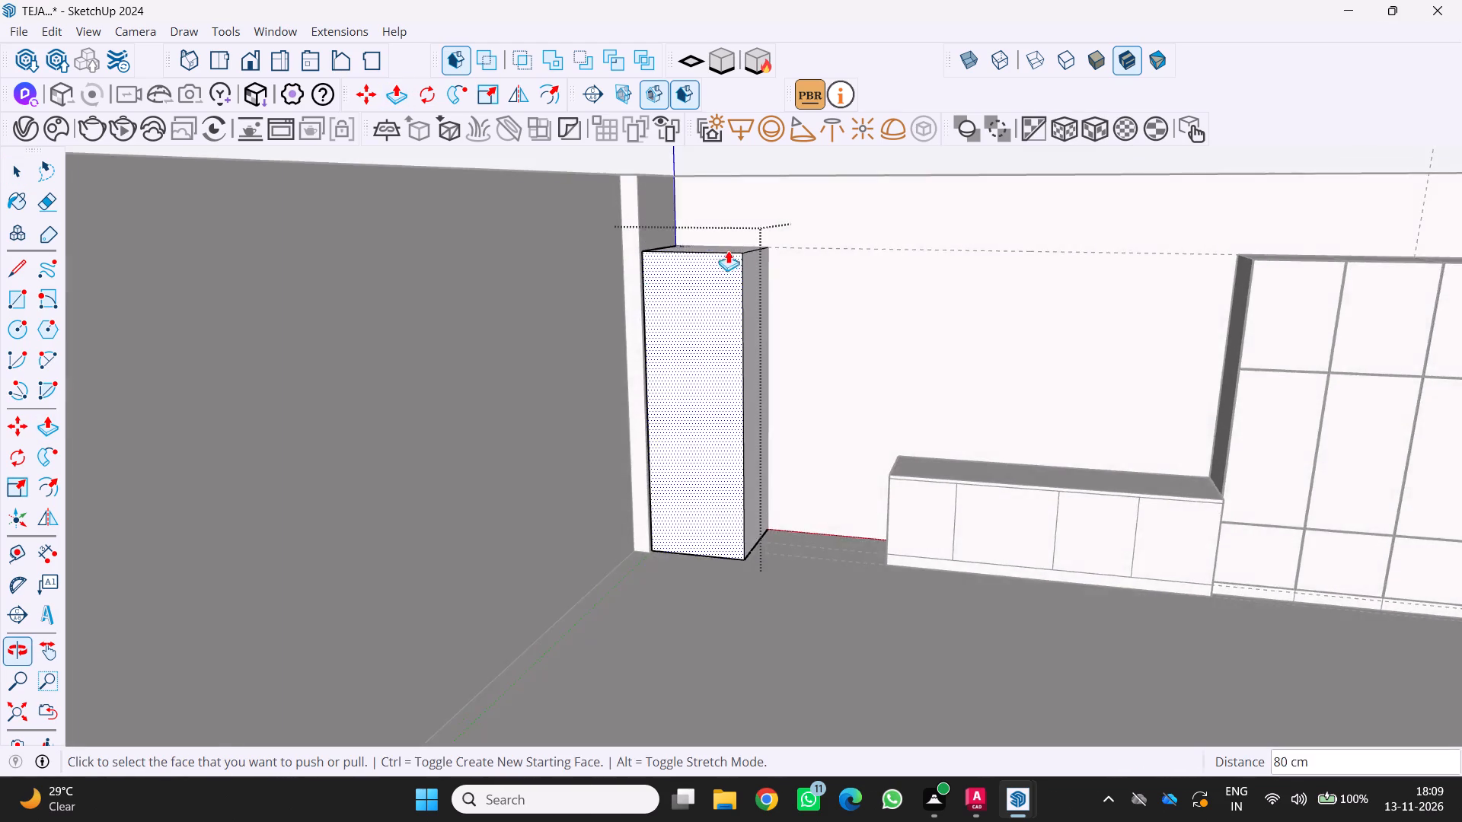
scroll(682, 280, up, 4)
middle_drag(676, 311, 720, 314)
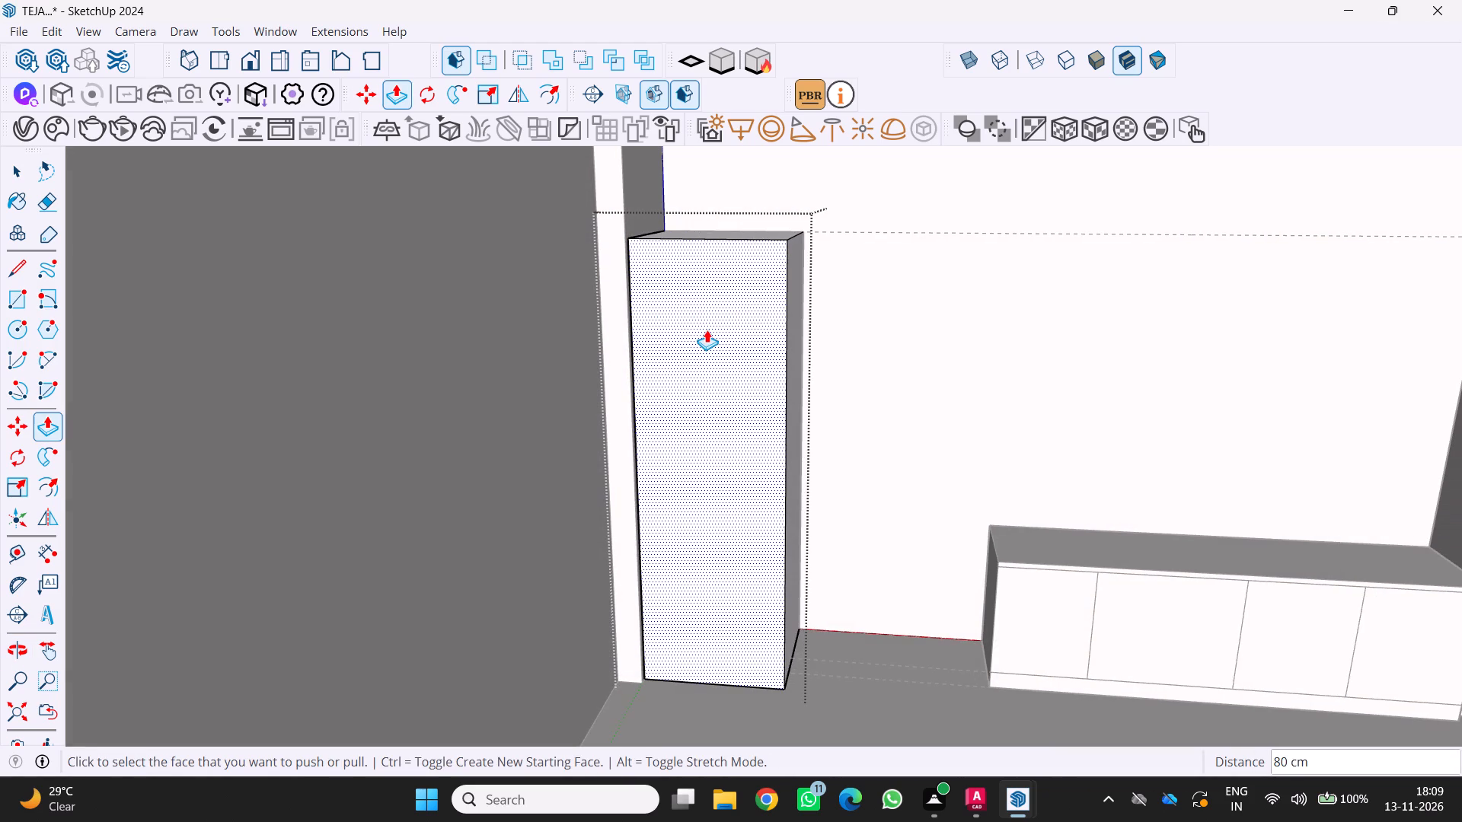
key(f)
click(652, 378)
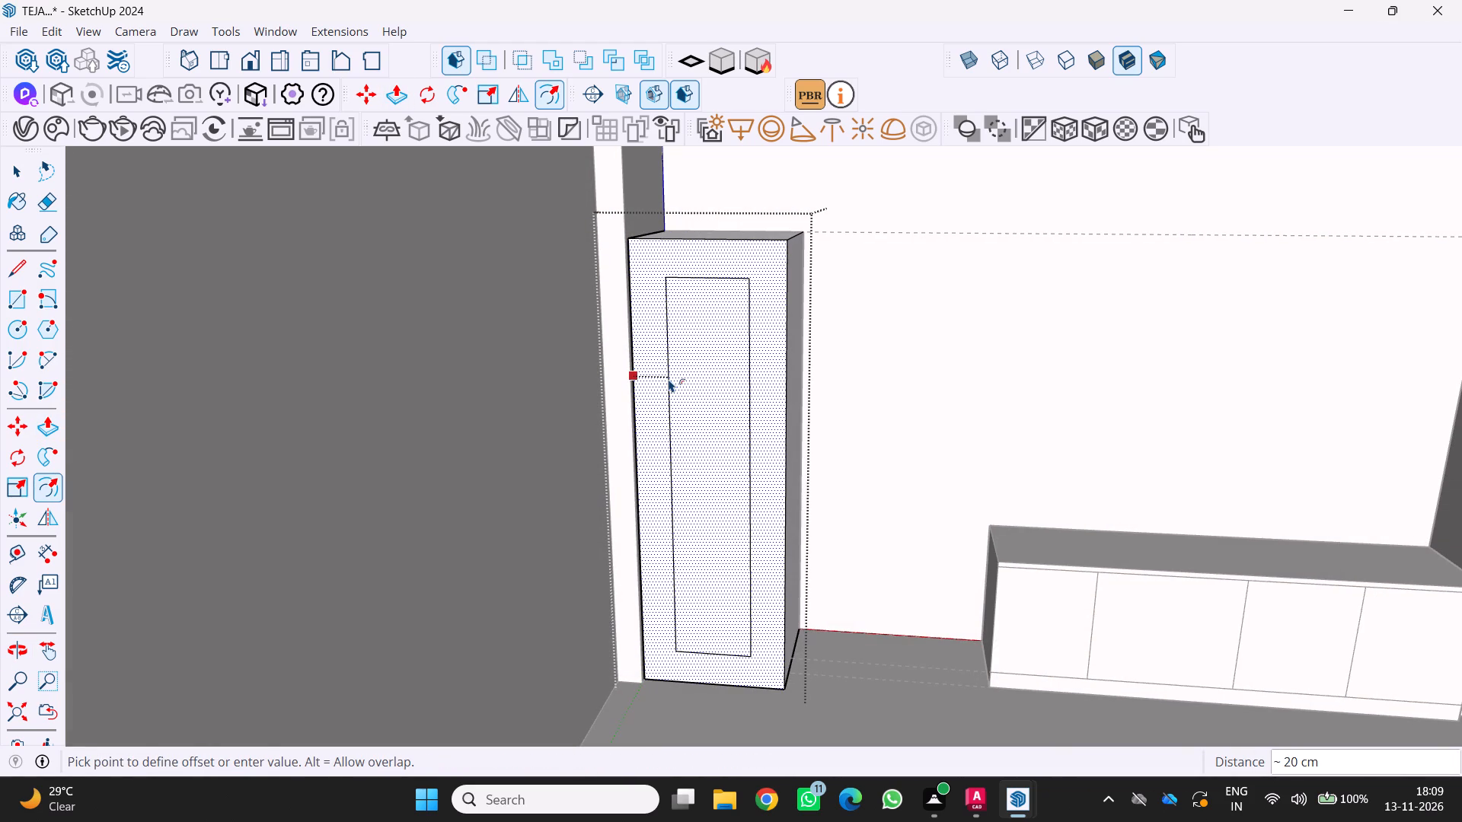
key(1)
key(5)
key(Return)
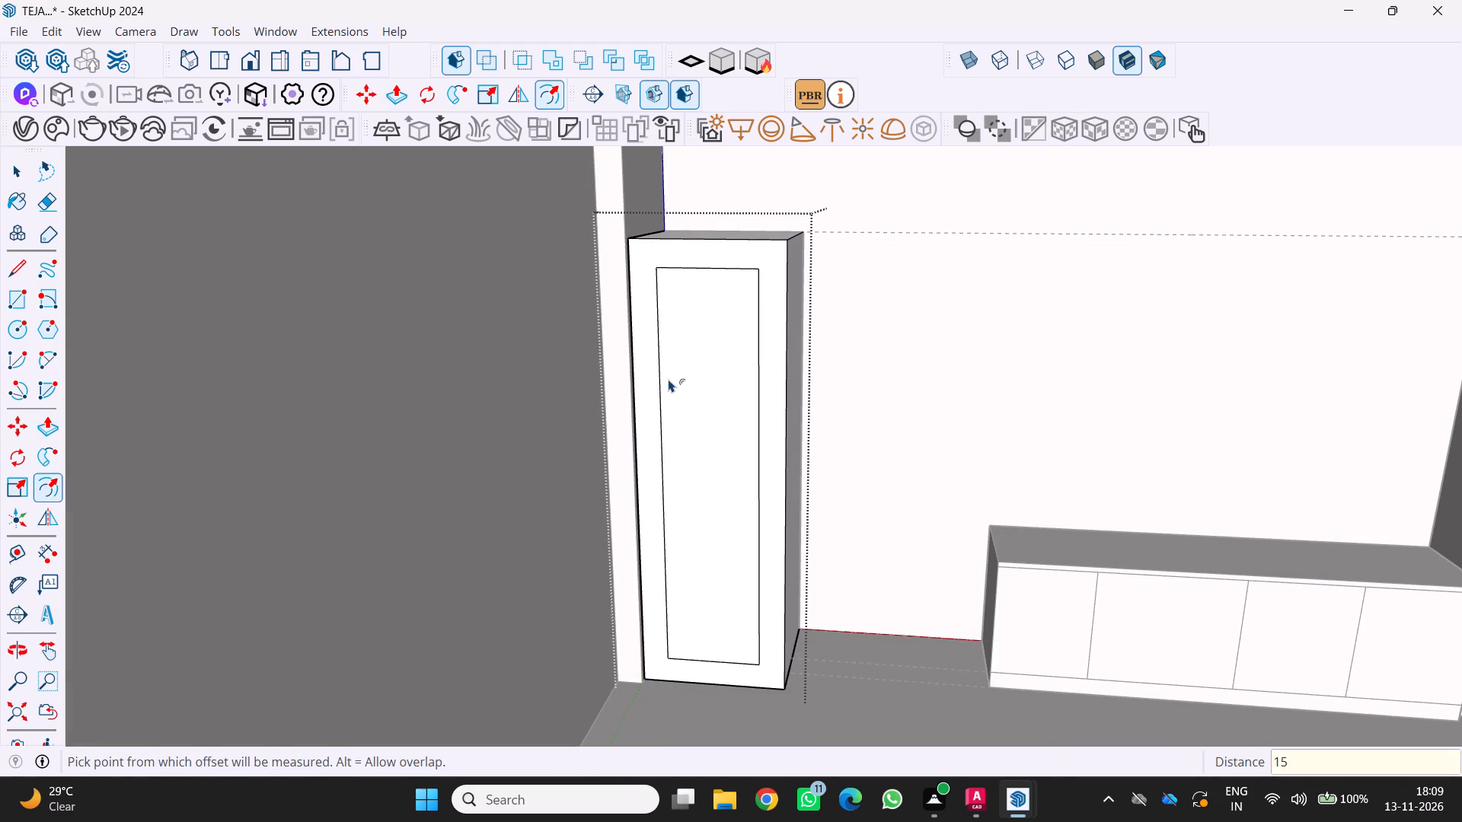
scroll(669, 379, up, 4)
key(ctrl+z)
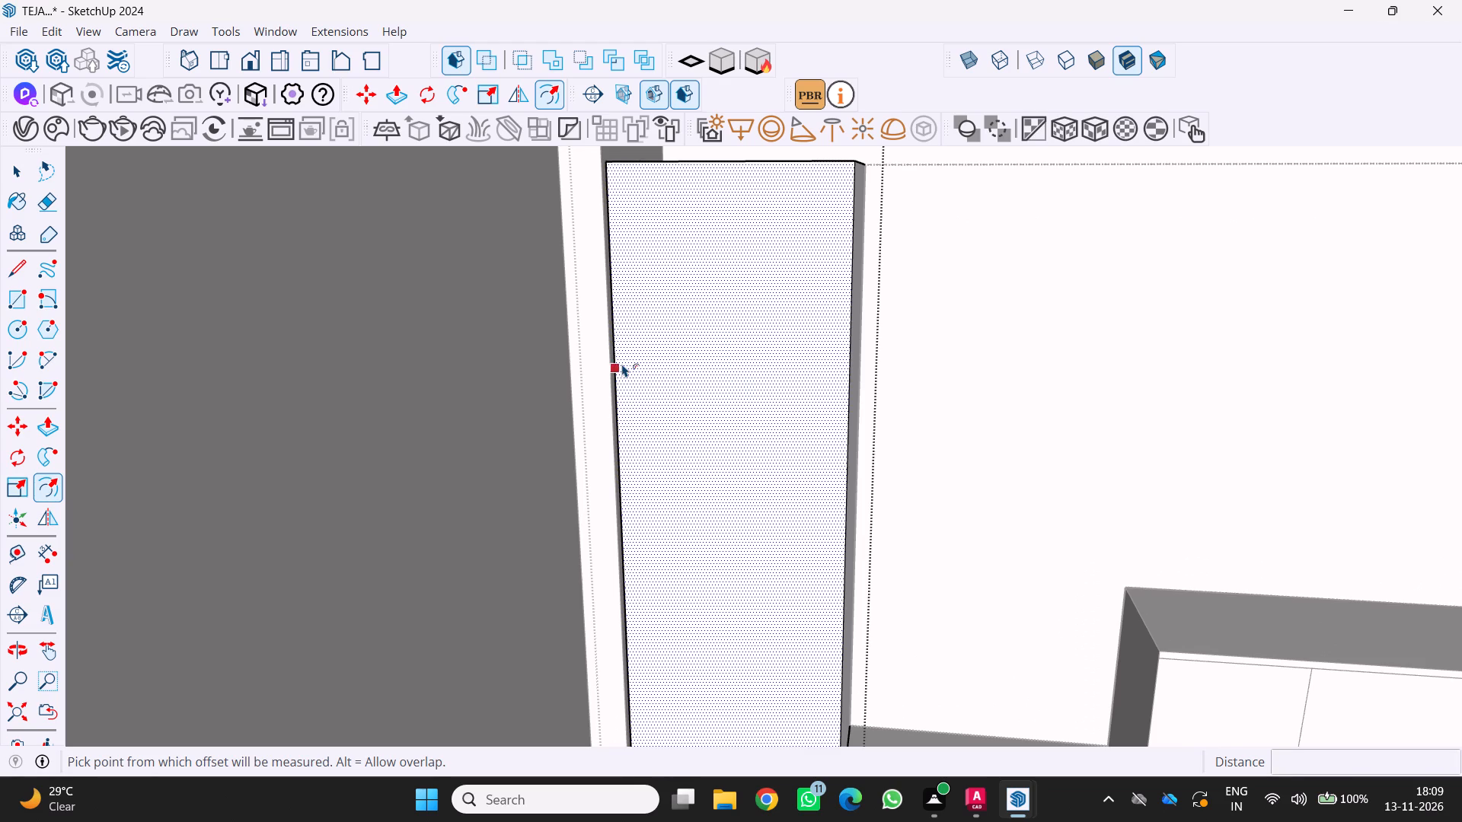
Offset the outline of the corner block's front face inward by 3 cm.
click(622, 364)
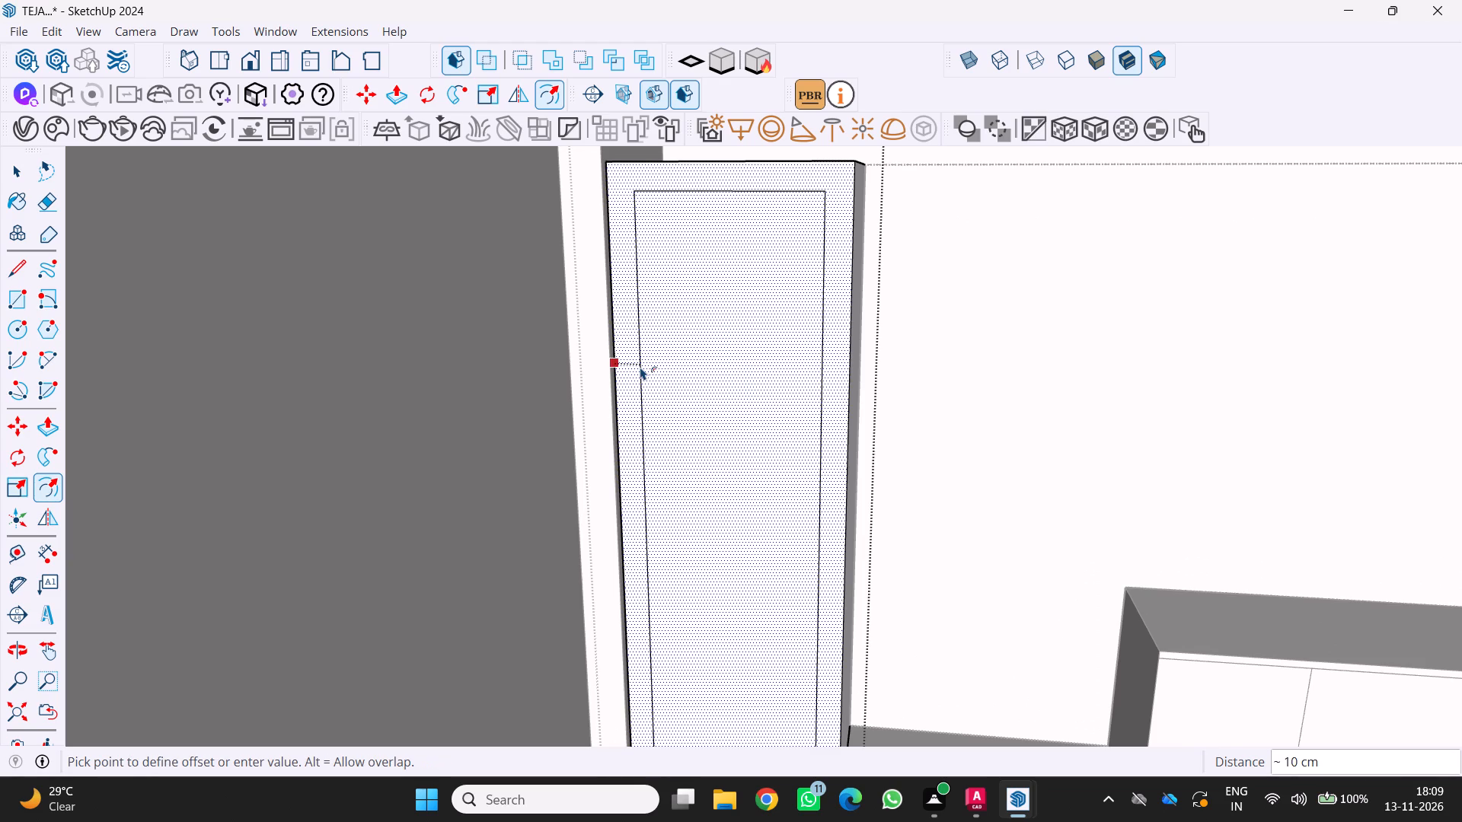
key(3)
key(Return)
Examine the corner block and its front frame against the side wall, column and low base unit.
scroll(643, 368, up, 1)
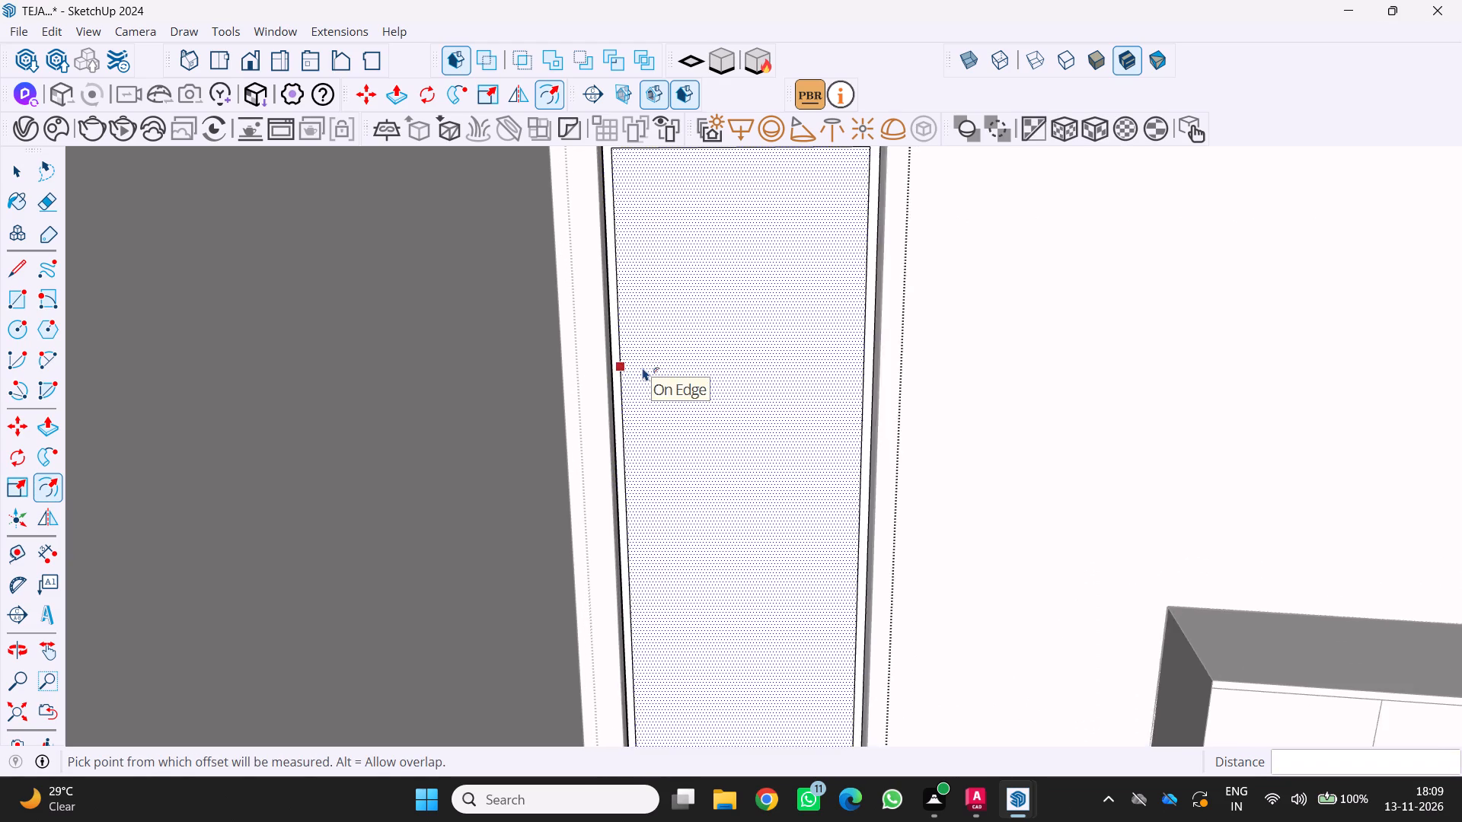
scroll(643, 368, up, 1)
middle_click(643, 368)
middle_drag(649, 372, 723, 438)
middle_click(723, 438)
scroll(723, 440, down, 4)
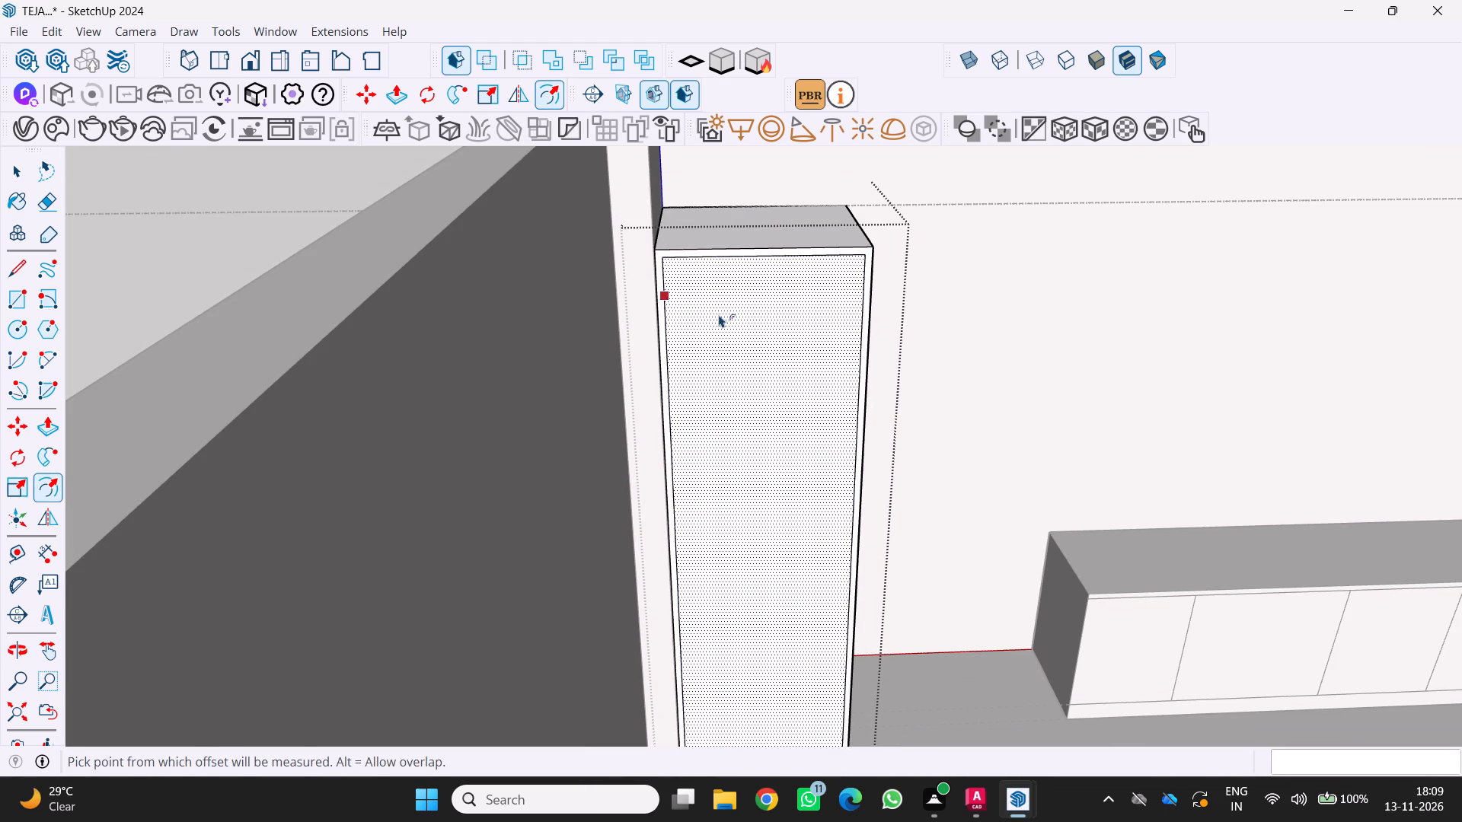
middle_drag(697, 311, 667, 286)
scroll(776, 250, up, 3)
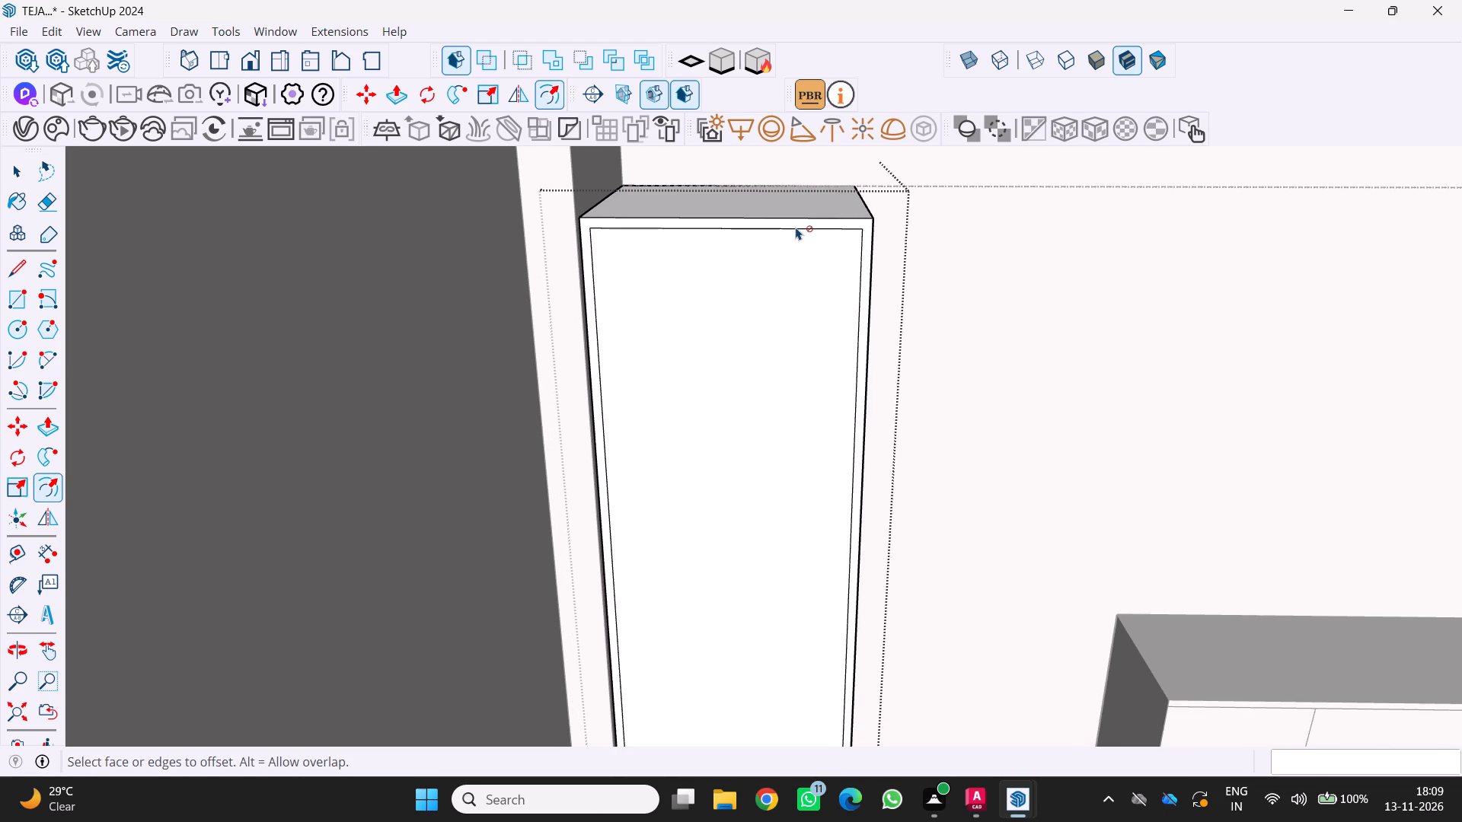
scroll(844, 301, down, 7)
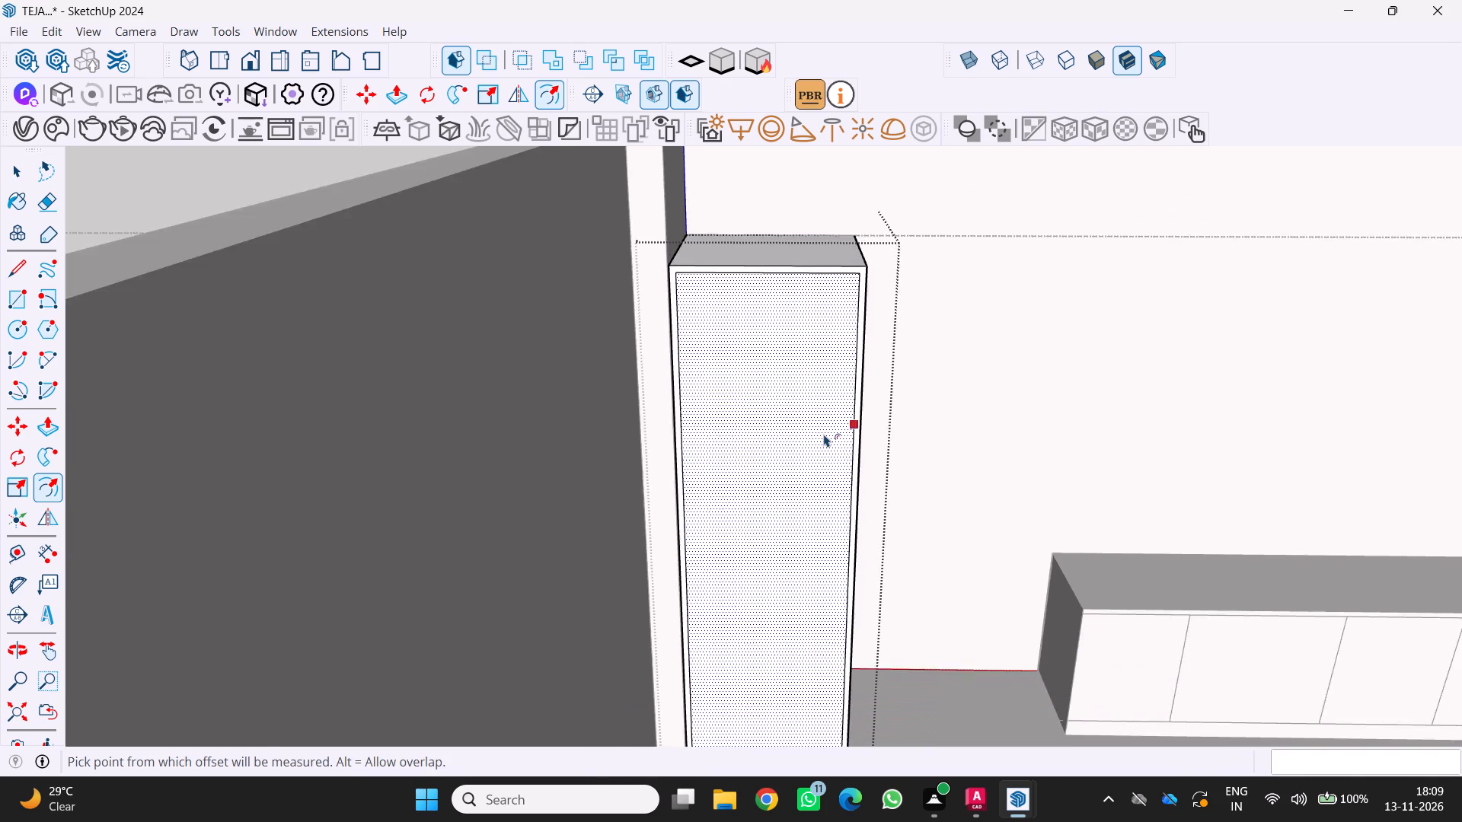
scroll(824, 434, down, 6)
middle_drag(804, 445, 708, 400)
middle_click(708, 400)
scroll(807, 484, up, 3)
middle_drag(806, 483, 766, 508)
scroll(774, 506, up, 1)
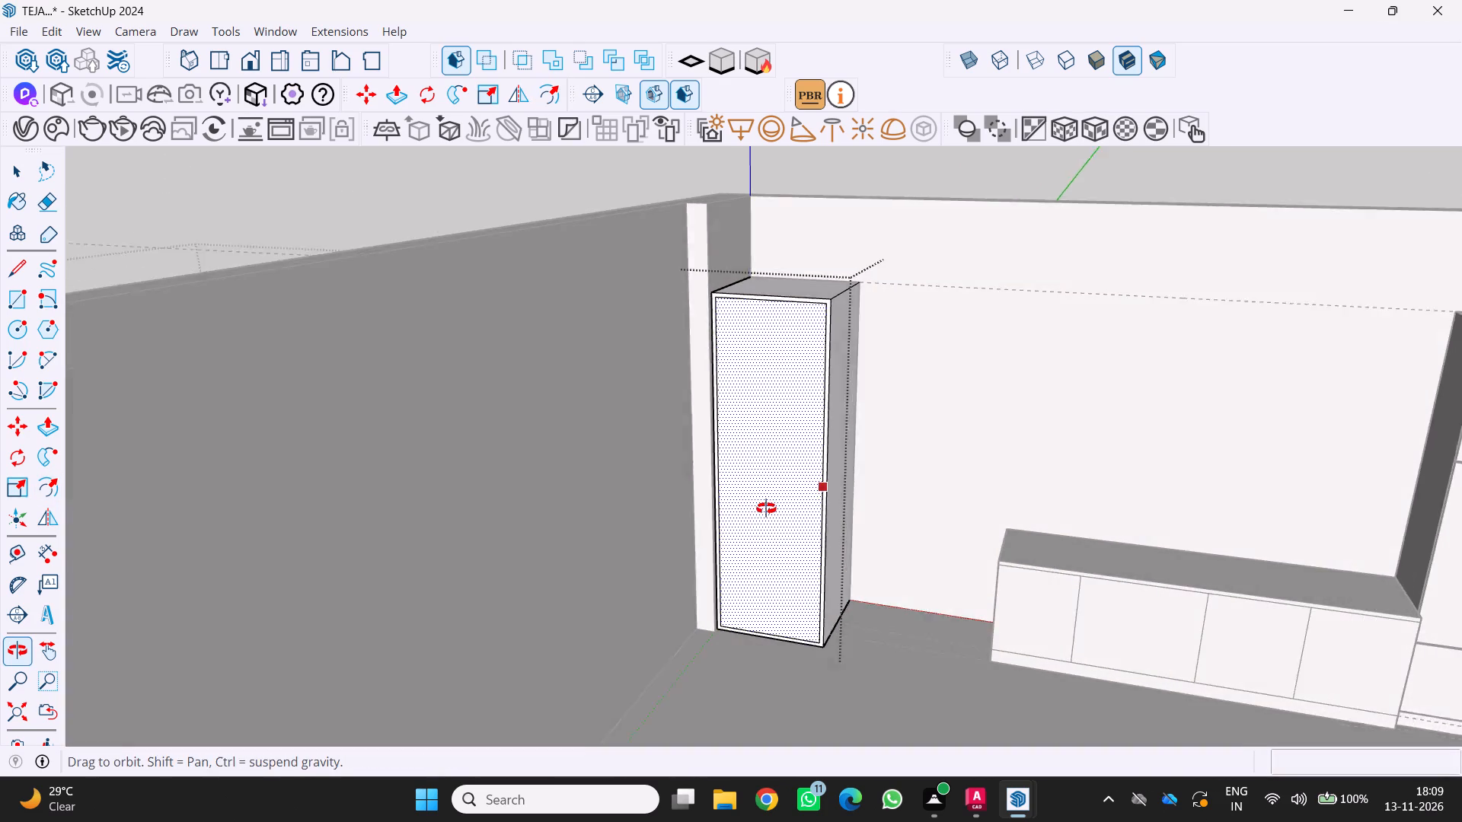
middle_drag(766, 508, 761, 507)
scroll(811, 439, up, 3)
scroll(800, 443, down, 1)
middle_drag(801, 444, 844, 486)
scroll(844, 486, down, 5)
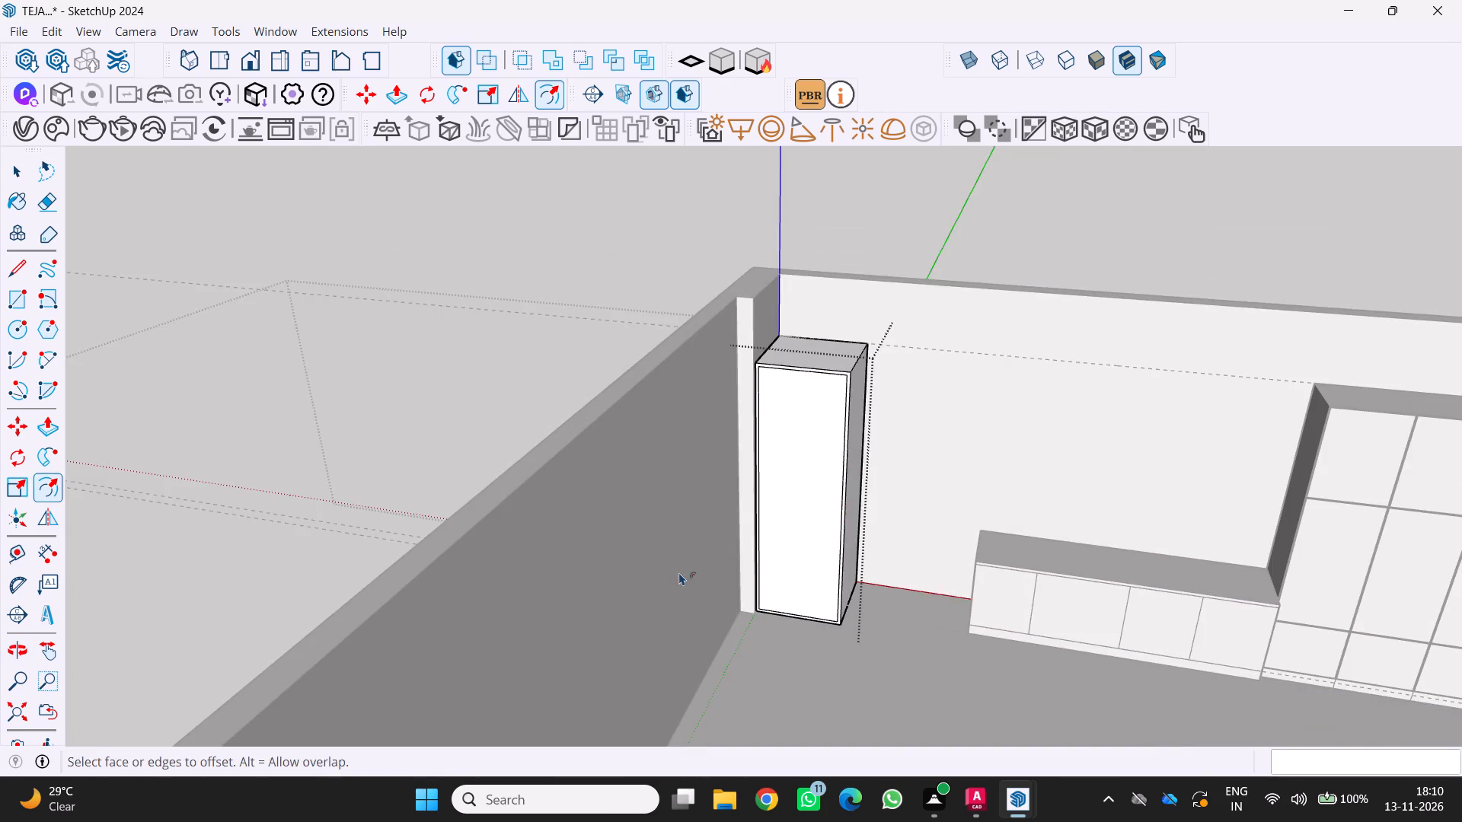
middle_drag(679, 572, 653, 469)
middle_drag(655, 467, 659, 459)
middle_click(662, 456)
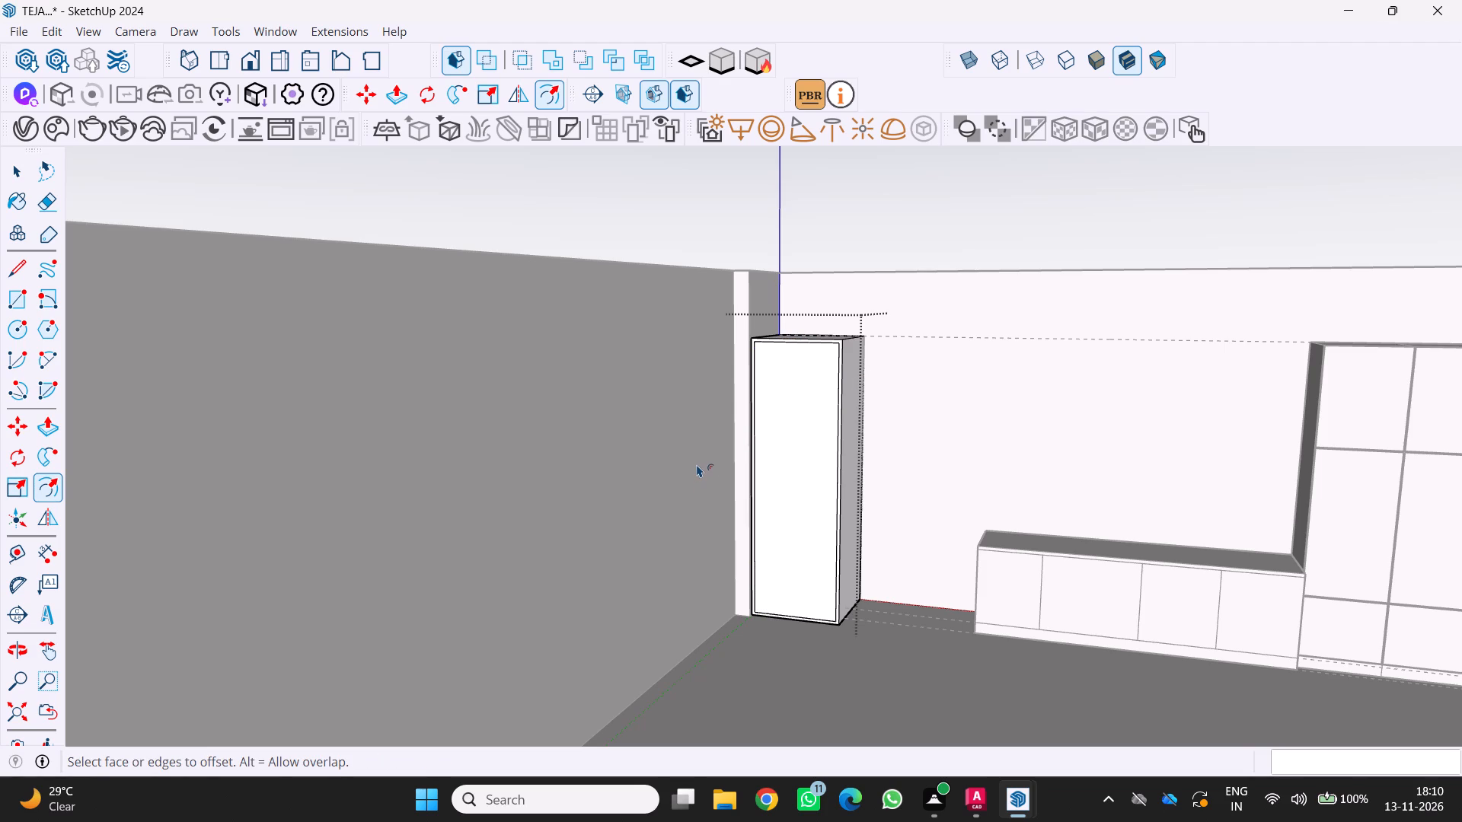
middle_drag(701, 432, 727, 488)
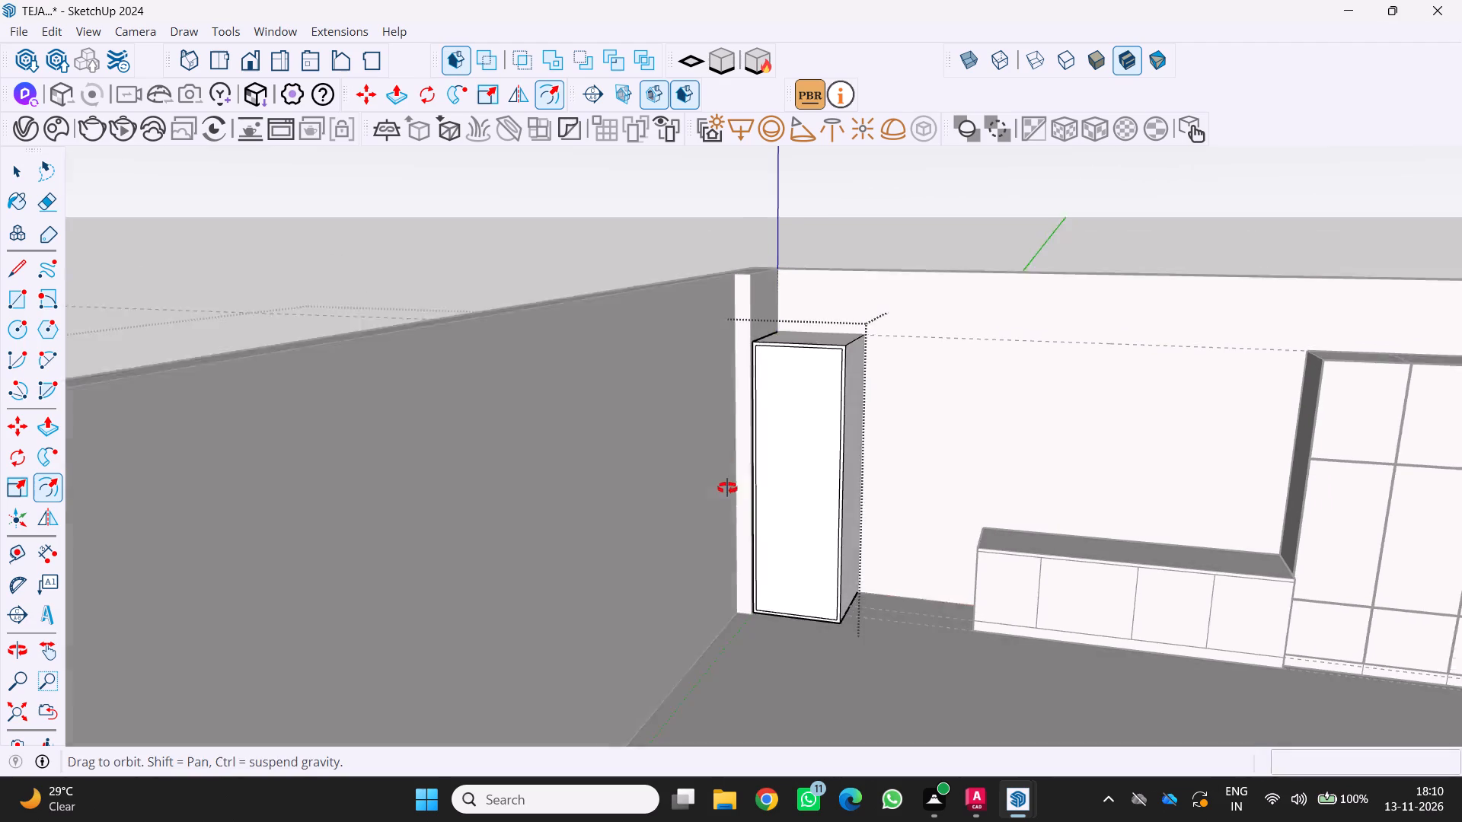
middle_drag(727, 488, 737, 501)
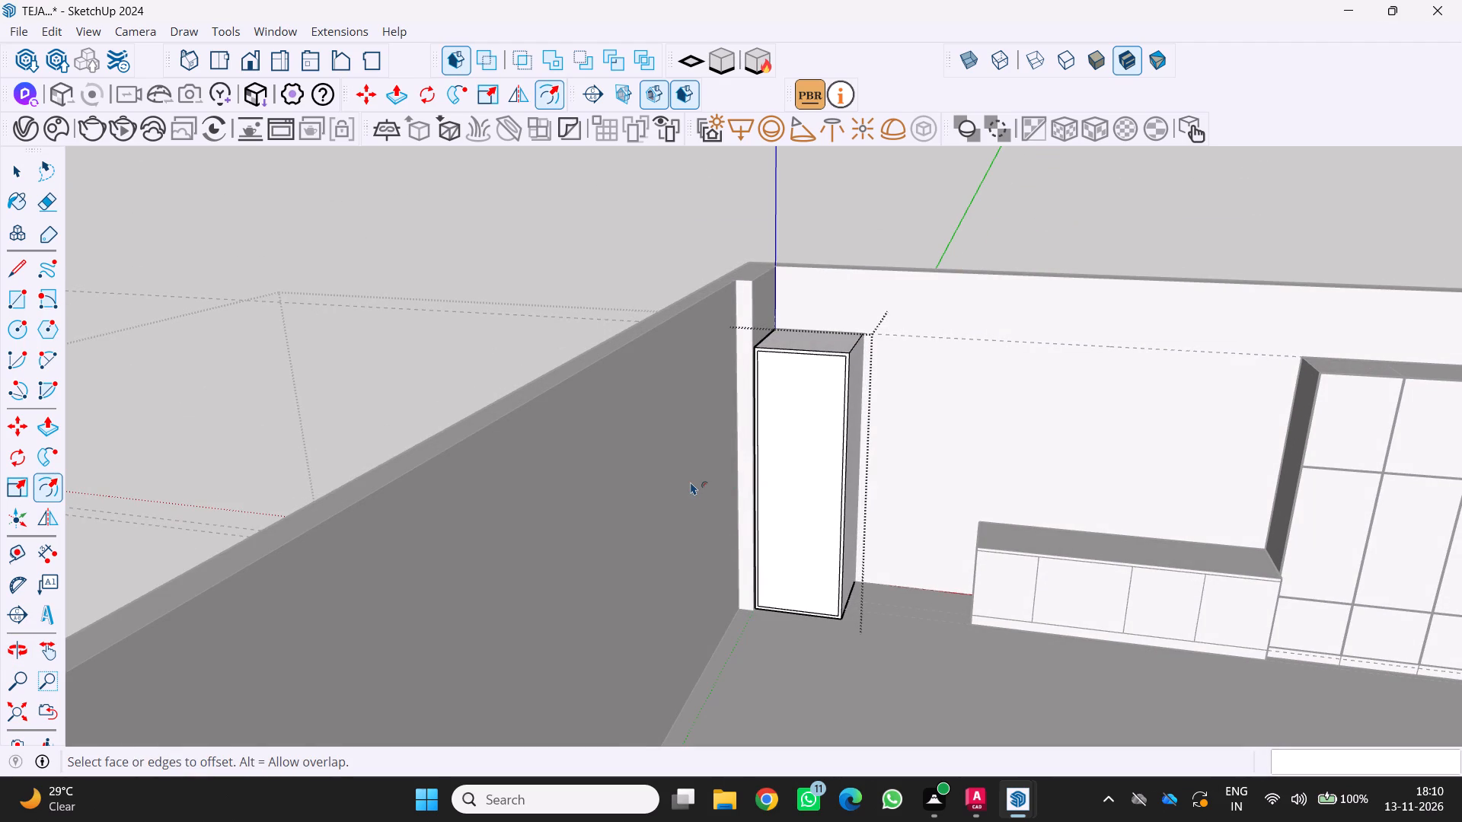
scroll(742, 454, up, 2)
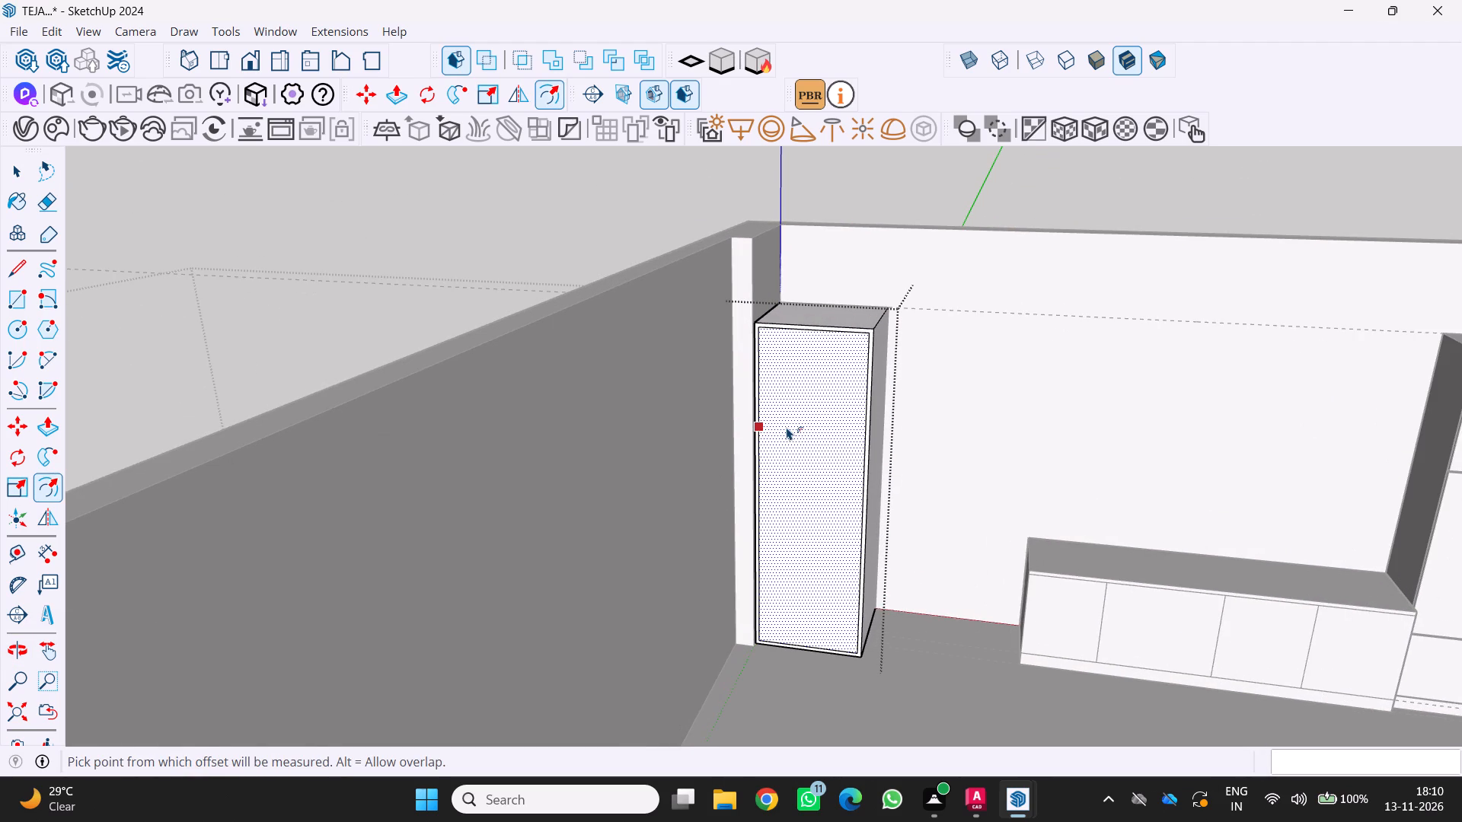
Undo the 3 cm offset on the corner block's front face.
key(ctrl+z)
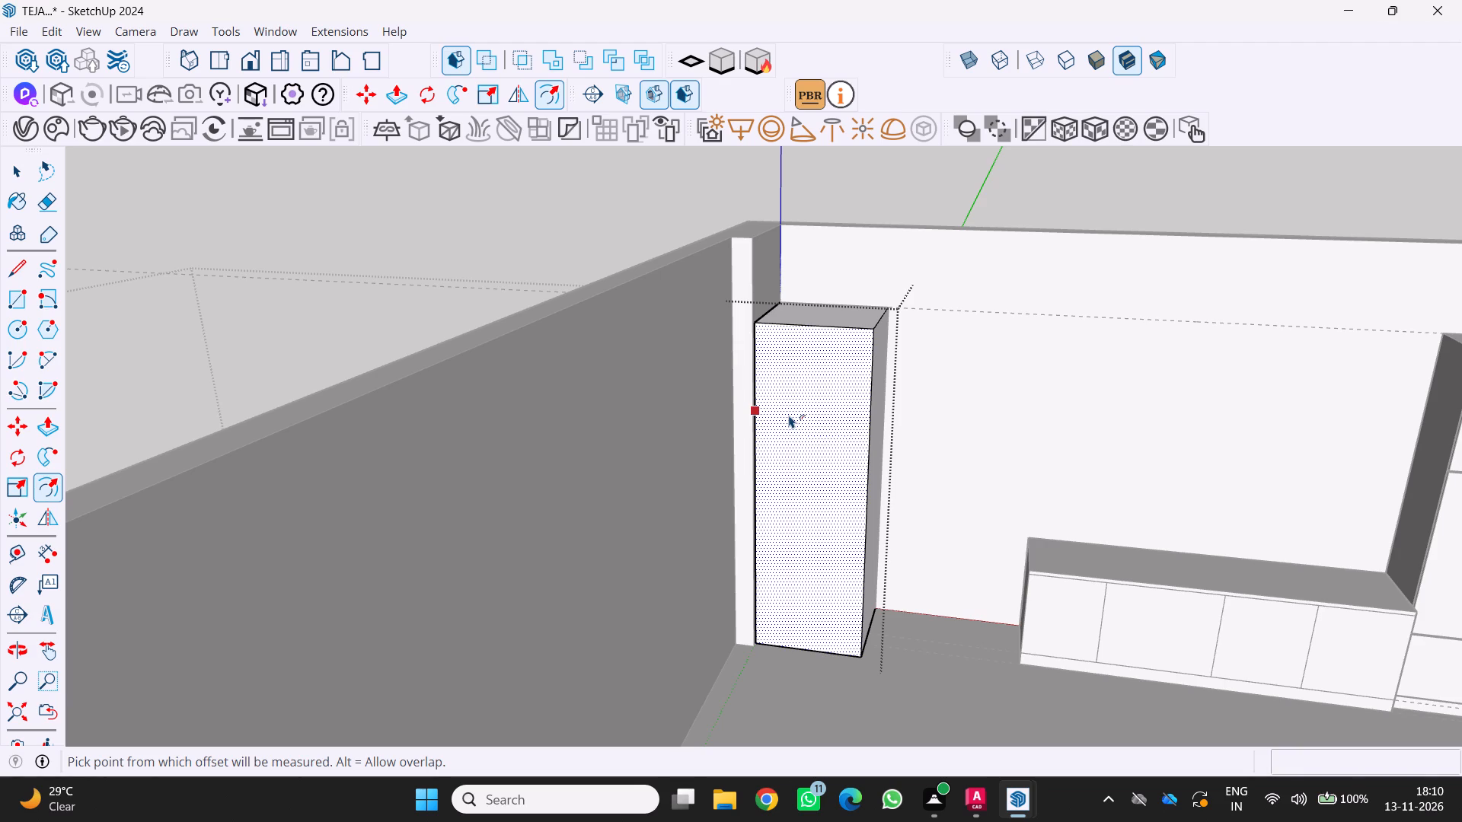
Push the corner block's front face back 20 cm toward the back wall.
key(p)
click(819, 422)
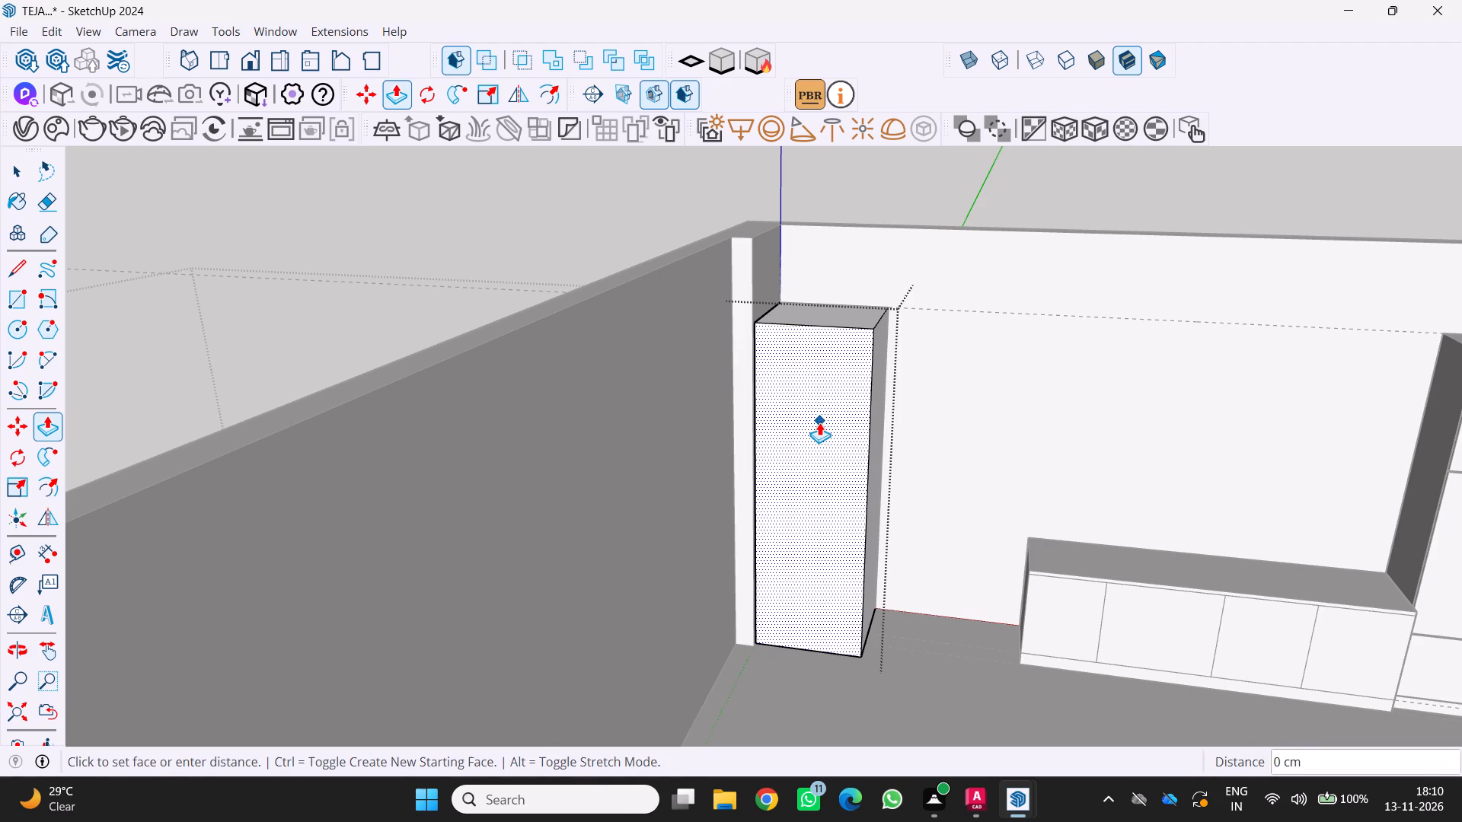
text(20)
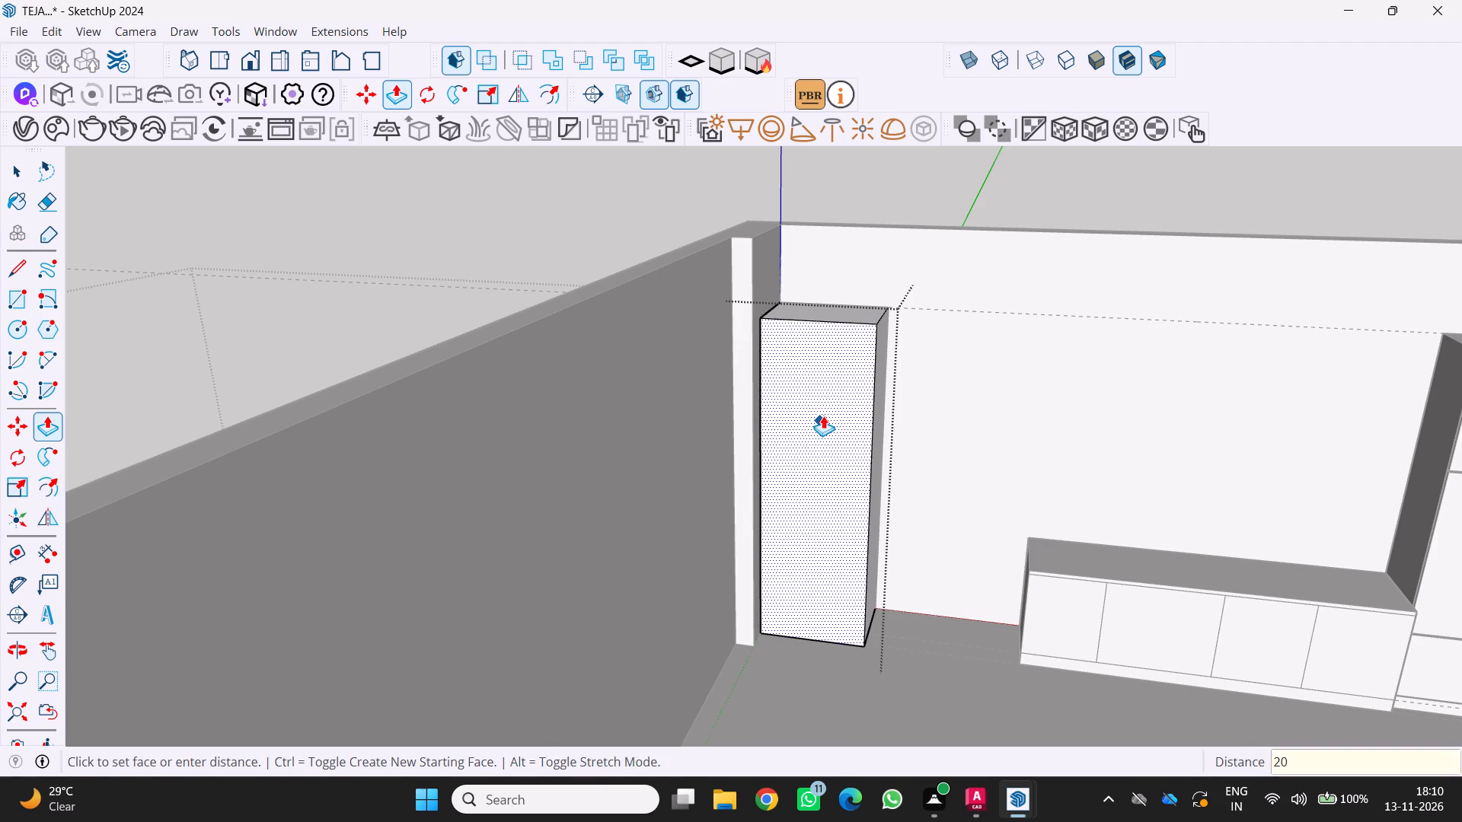
key(Return)
Offset the outline of the corner block's front face inward by 3 cm.
middle_drag(816, 419, 801, 455)
middle_click(801, 455)
middle_click(800, 455)
scroll(777, 386, up, 2)
middle_drag(778, 383, 851, 338)
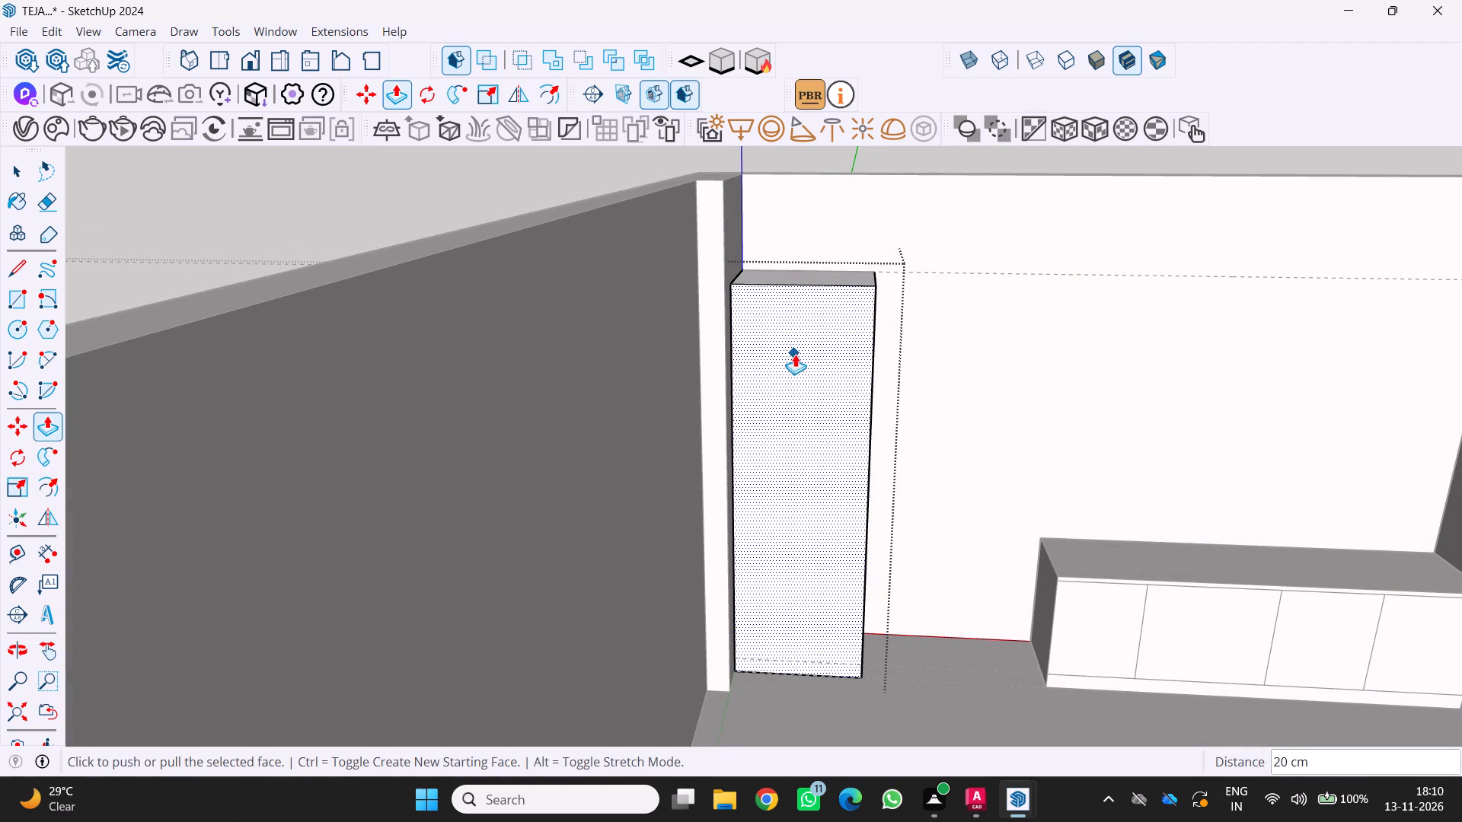
key(f)
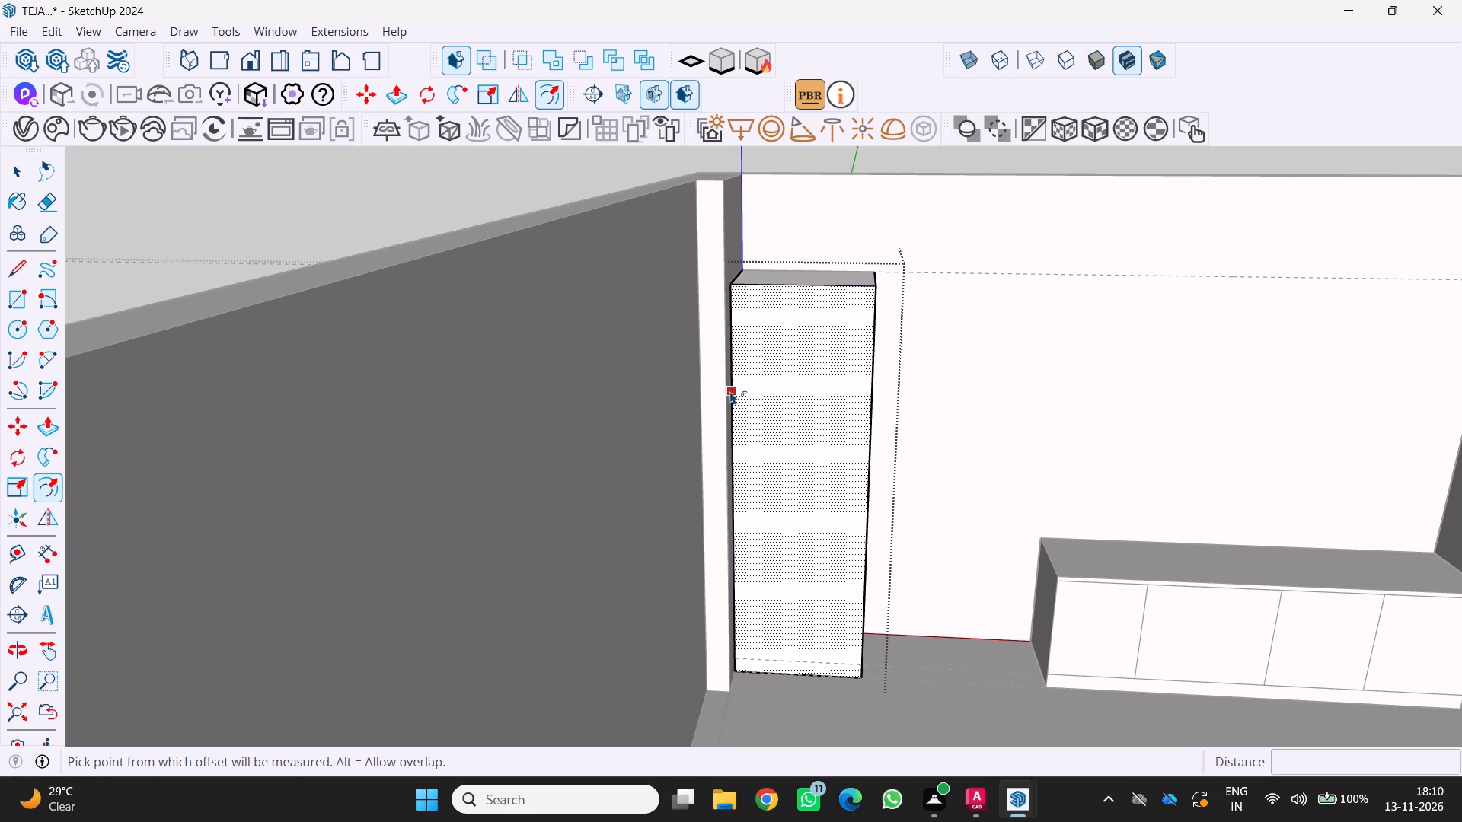
click(736, 393)
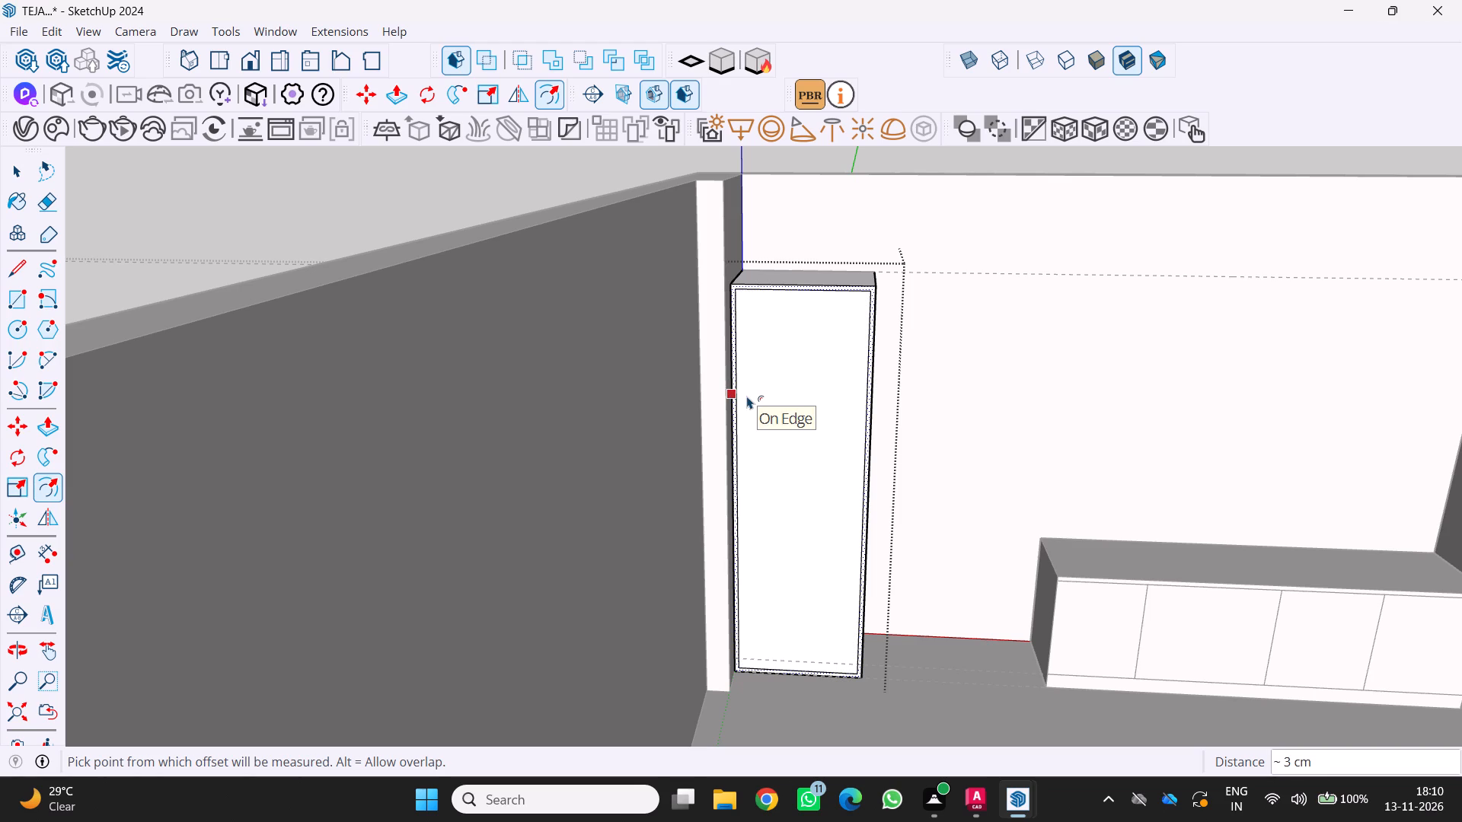
key(3)
key(Return)
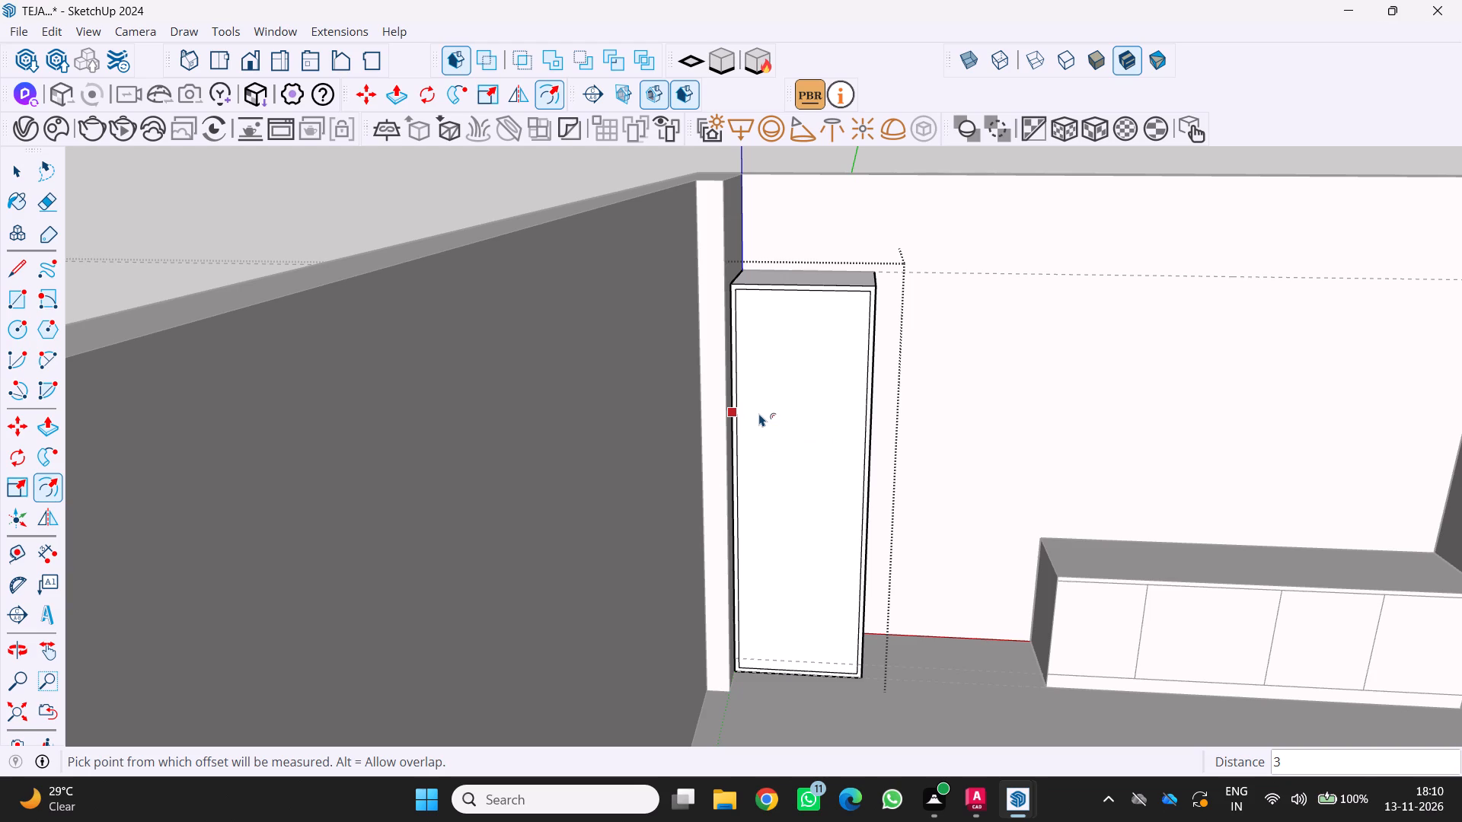
Place a horizontal guide 40 cm below the corner cabinet's top front edge and another 3 cm below that.
scroll(867, 282, up, 3)
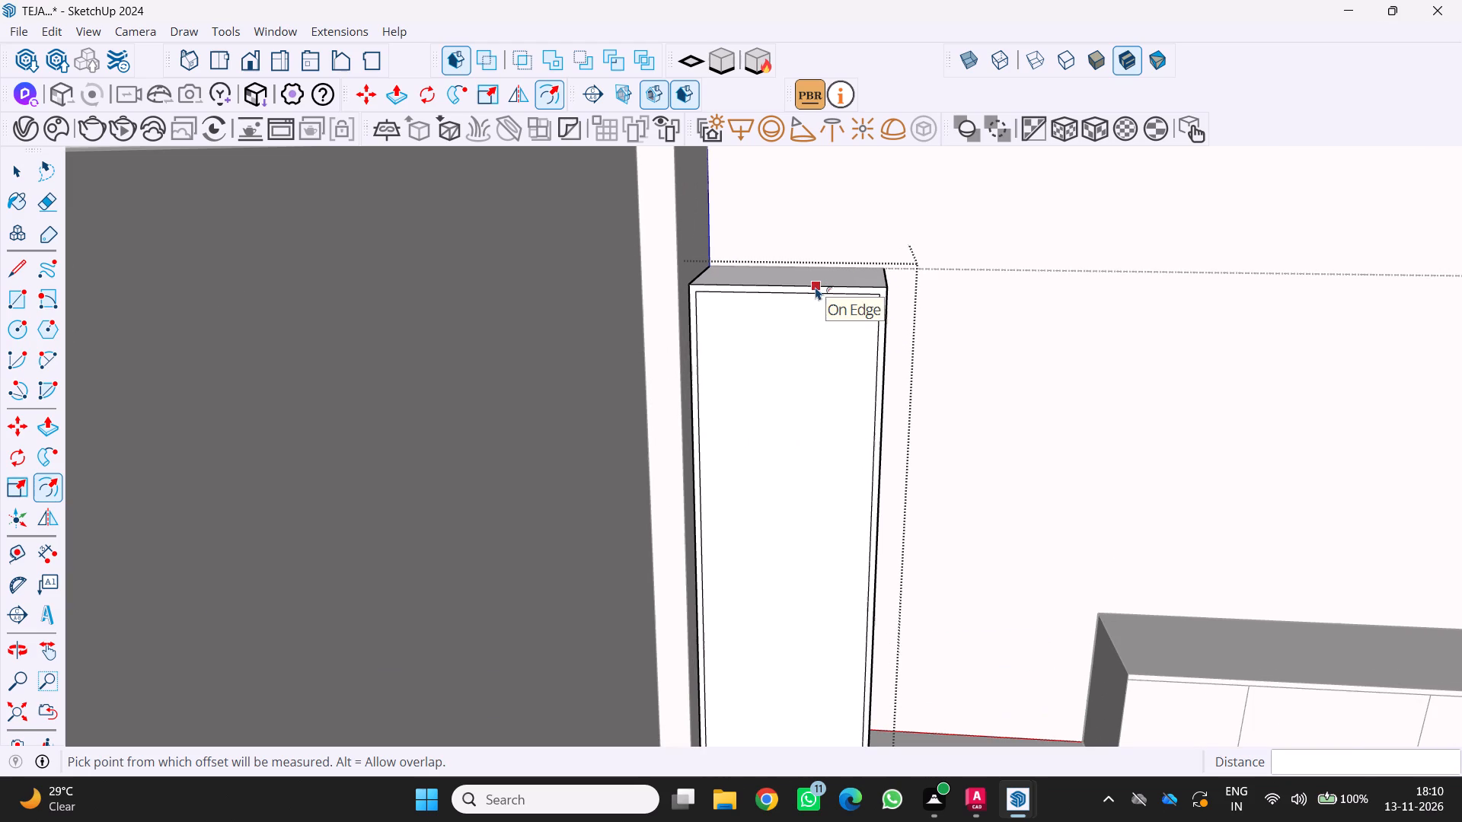
key(t)
click(812, 284)
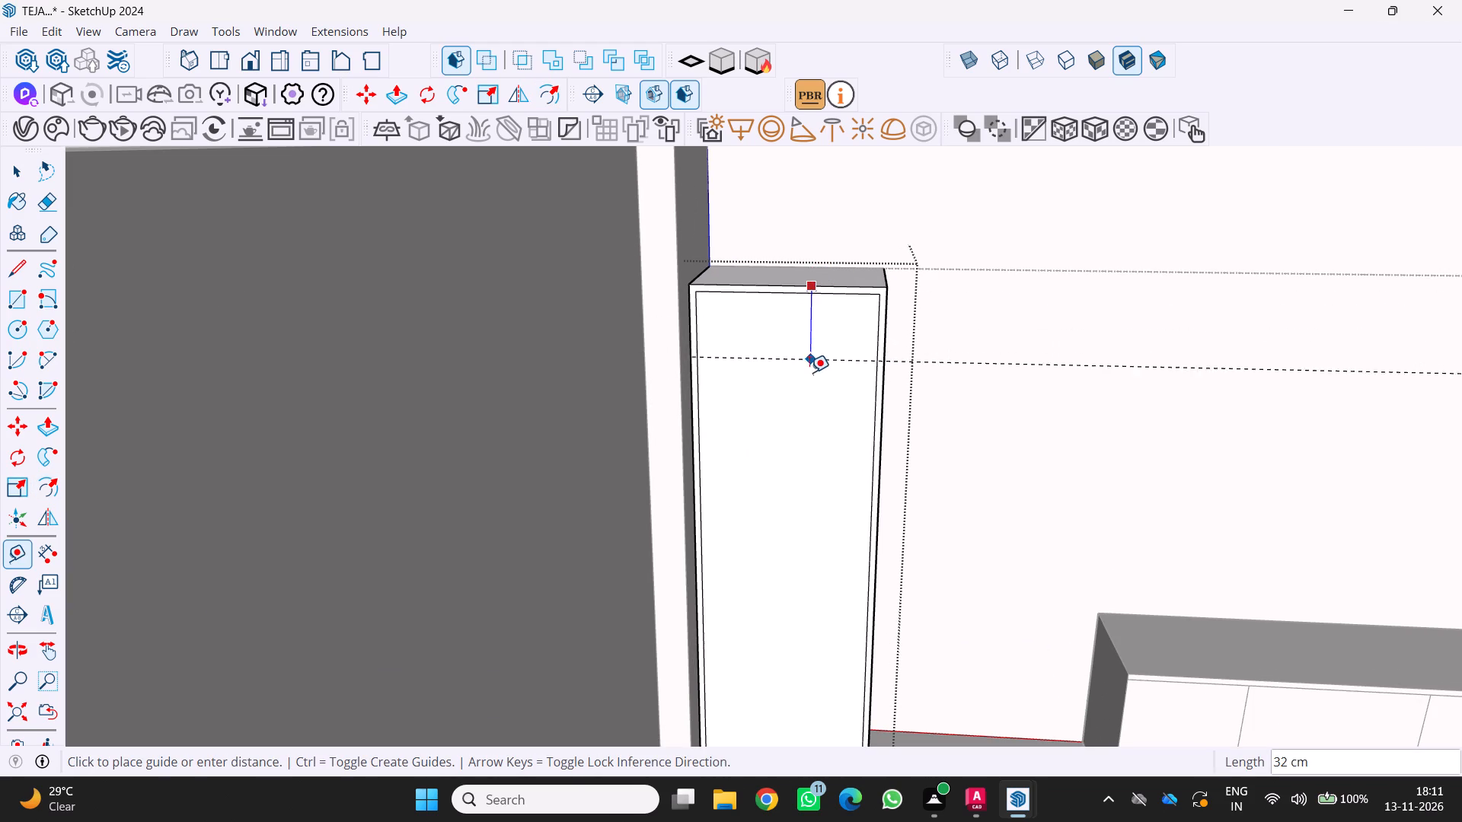
key(4)
key(0)
key(Return)
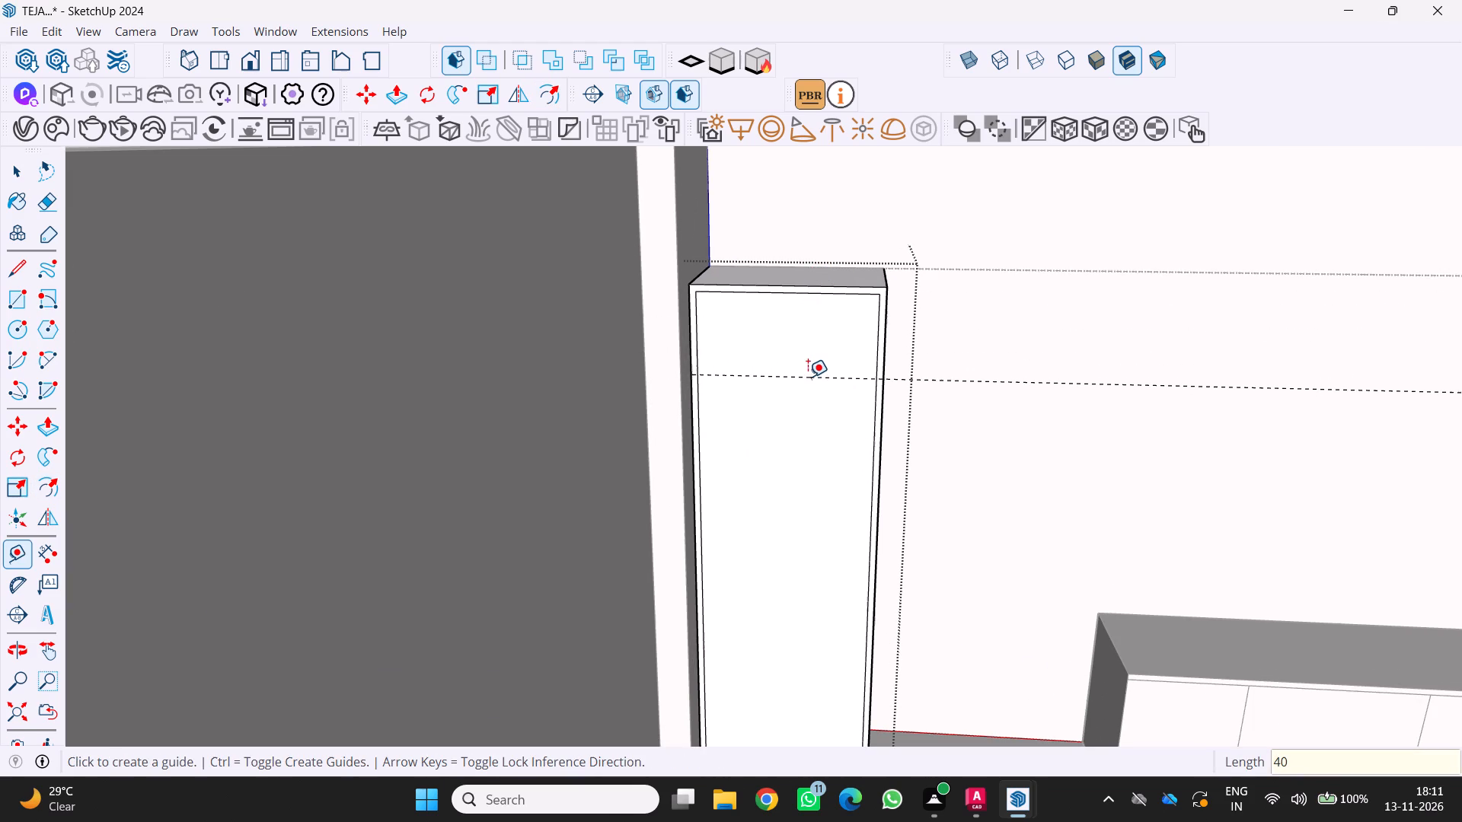
scroll(811, 387, up, 2)
click(812, 377)
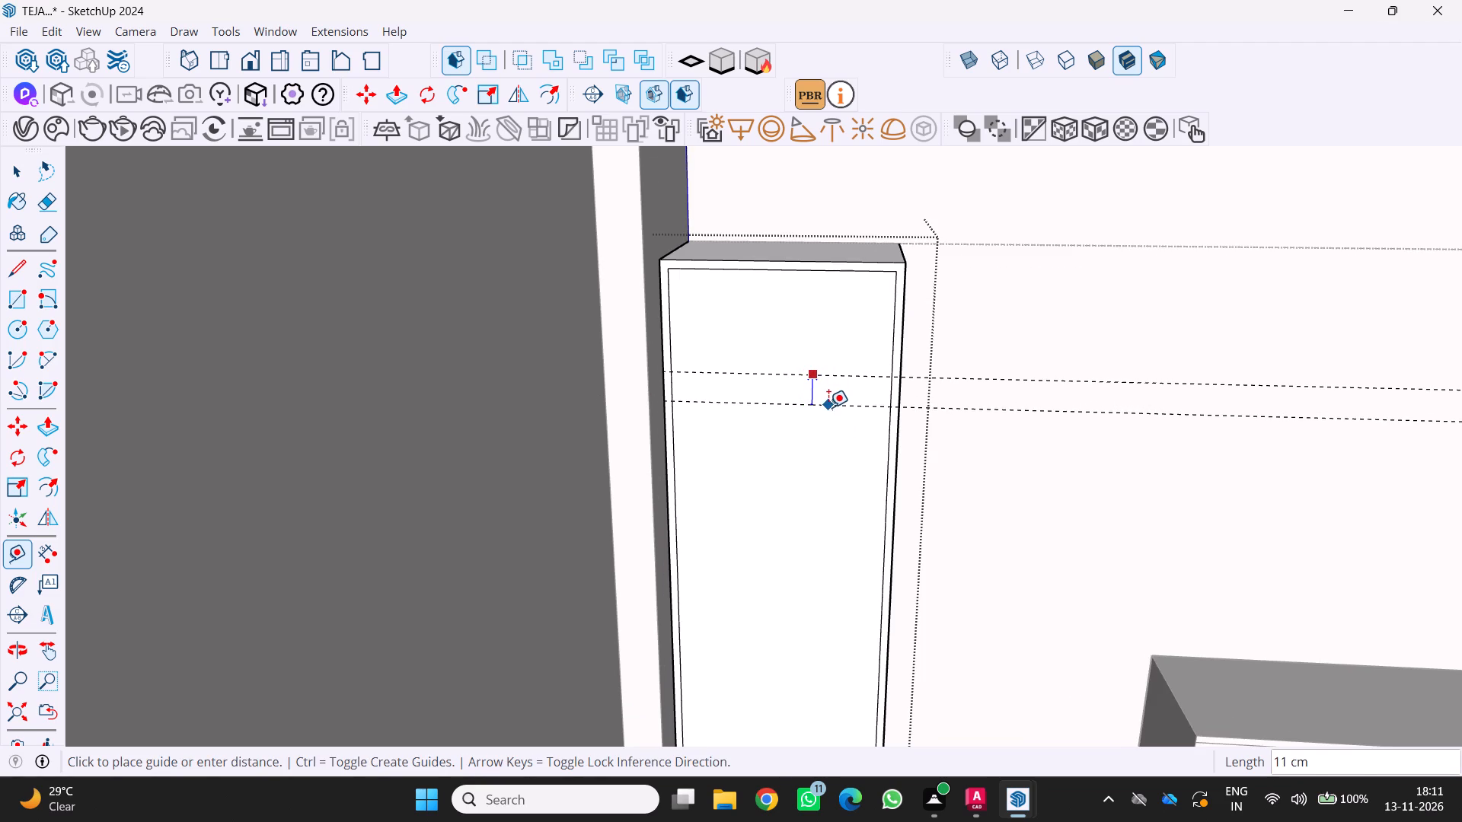
key(3)
key(Return)
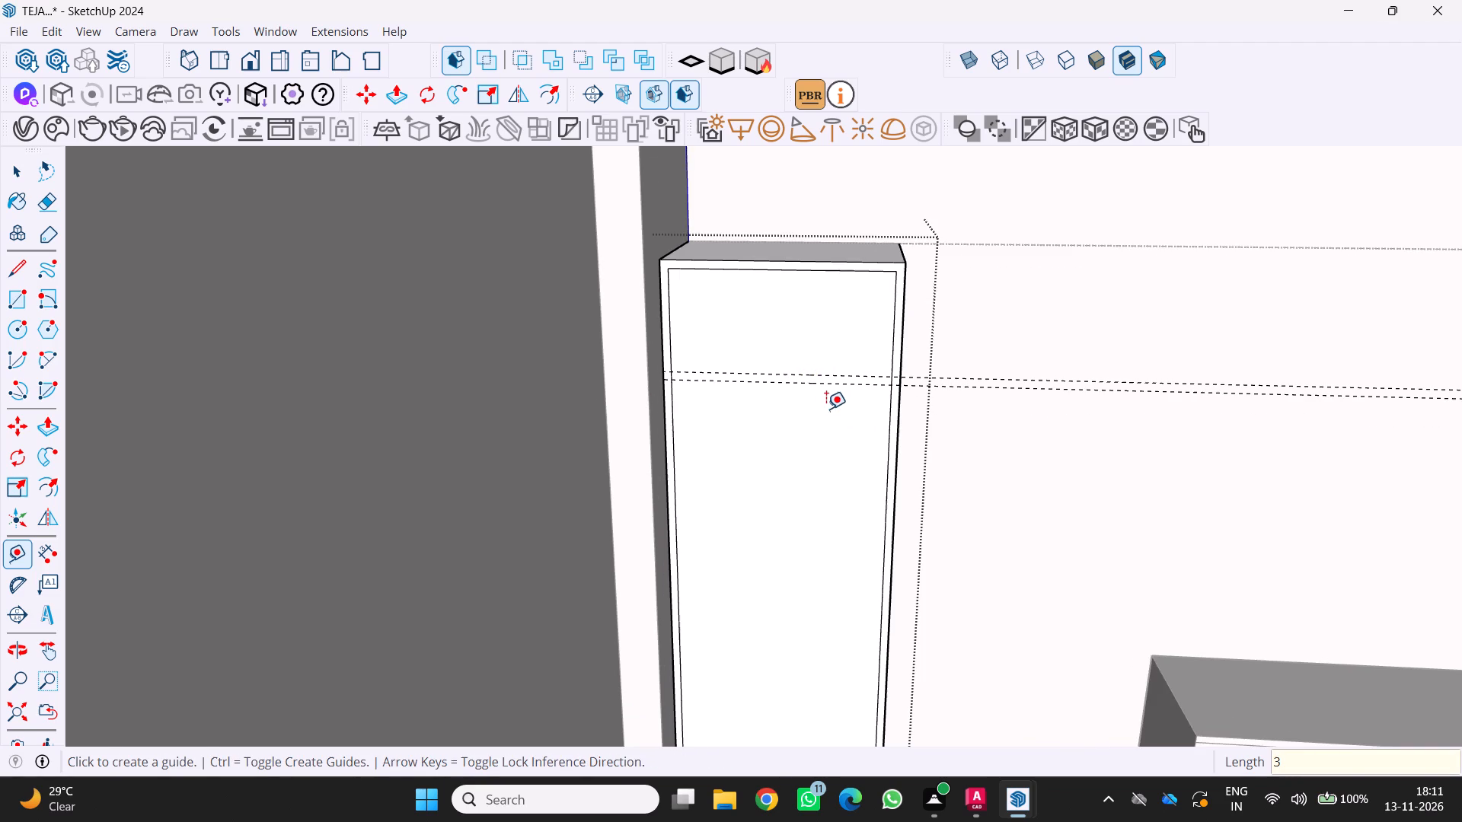
Draw a 3 cm by 79 cm shelf rectangle between the two guides, spanning the inner frame of the cabinet front.
scroll(704, 383, up, 1)
key(r)
scroll(697, 372, up, 2)
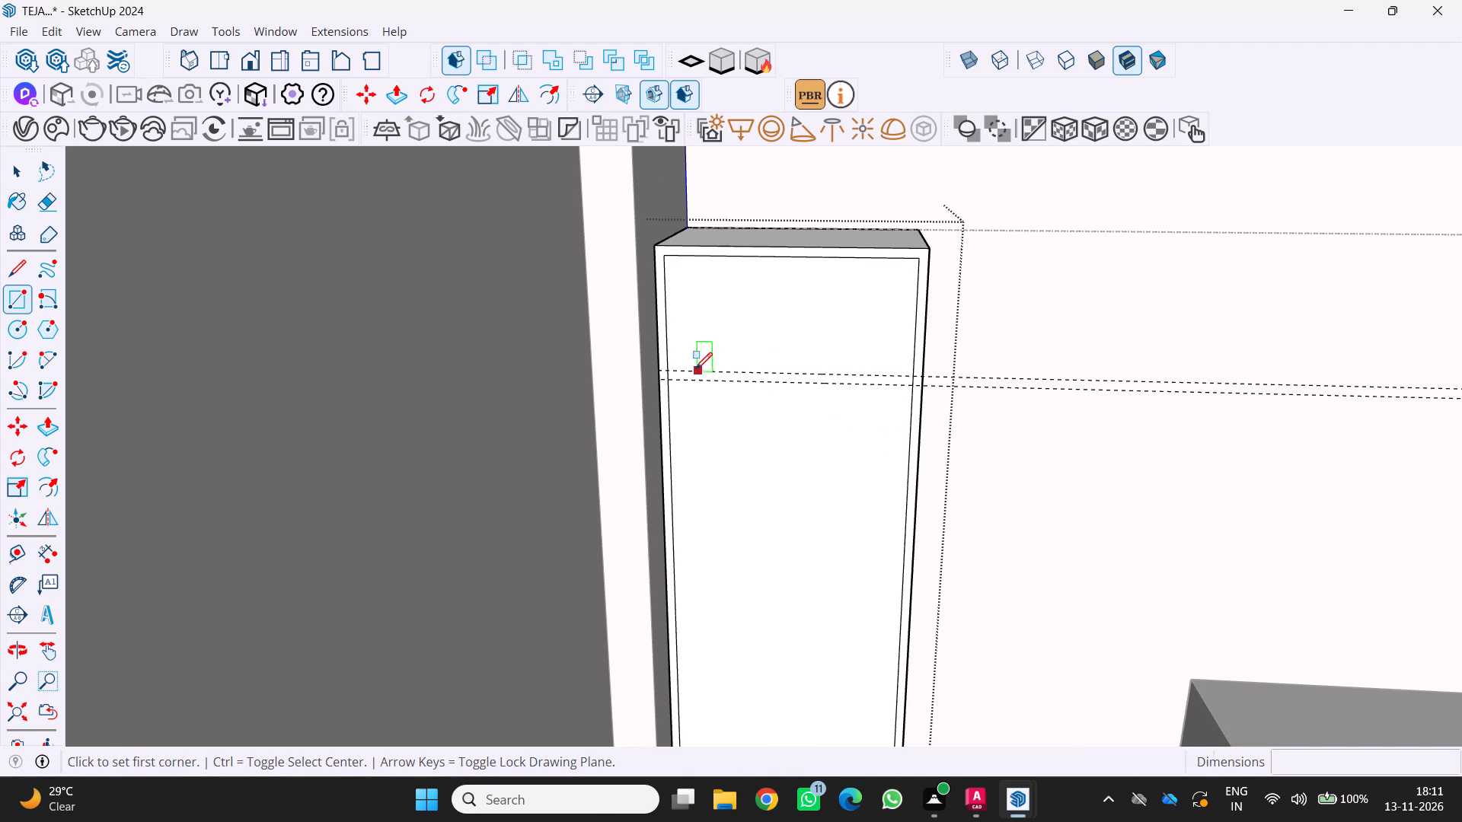
scroll(695, 369, up, 4)
scroll(664, 384, down, 4)
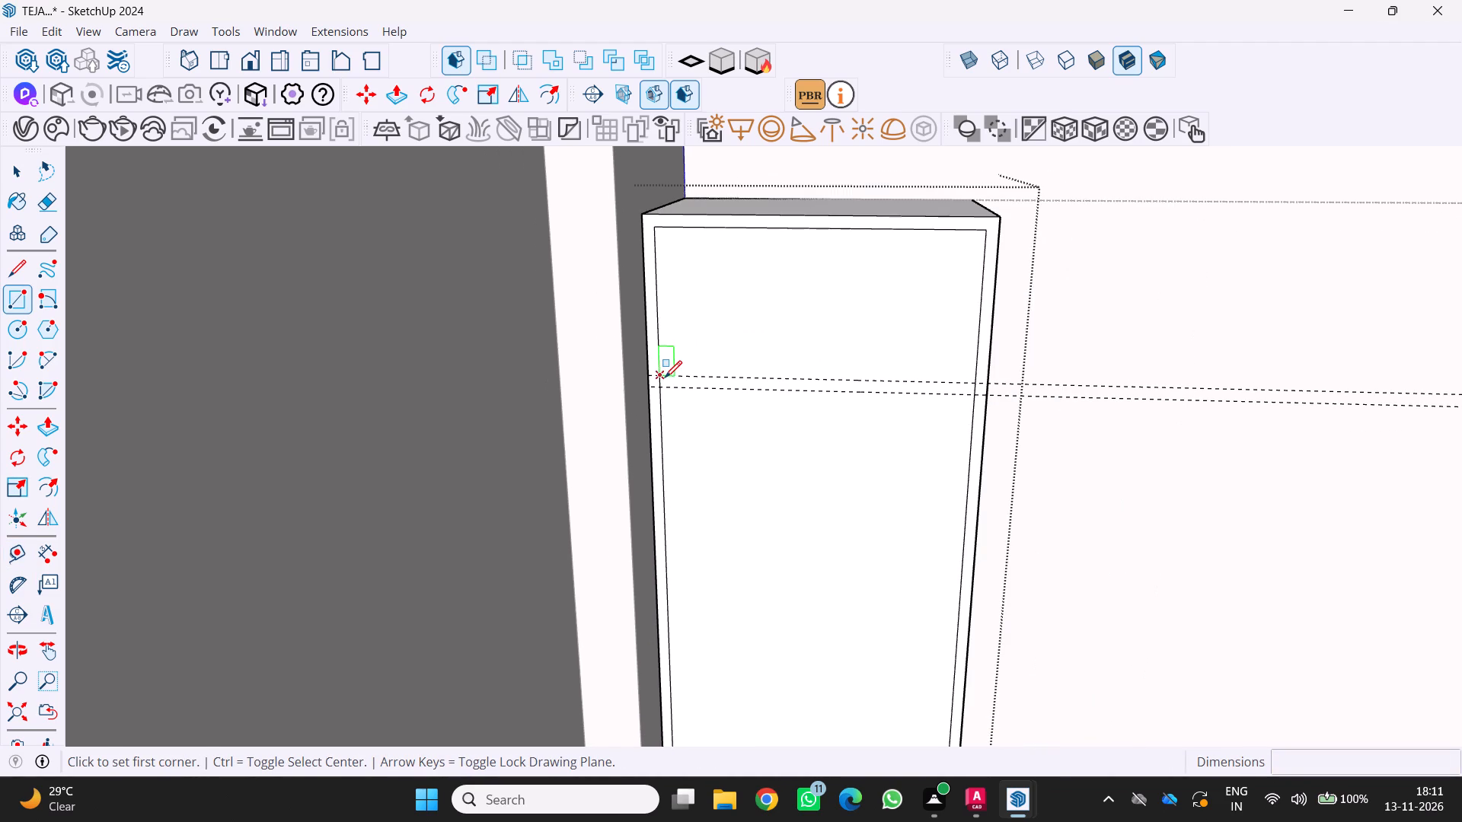
click(665, 378)
scroll(980, 401, up, 2)
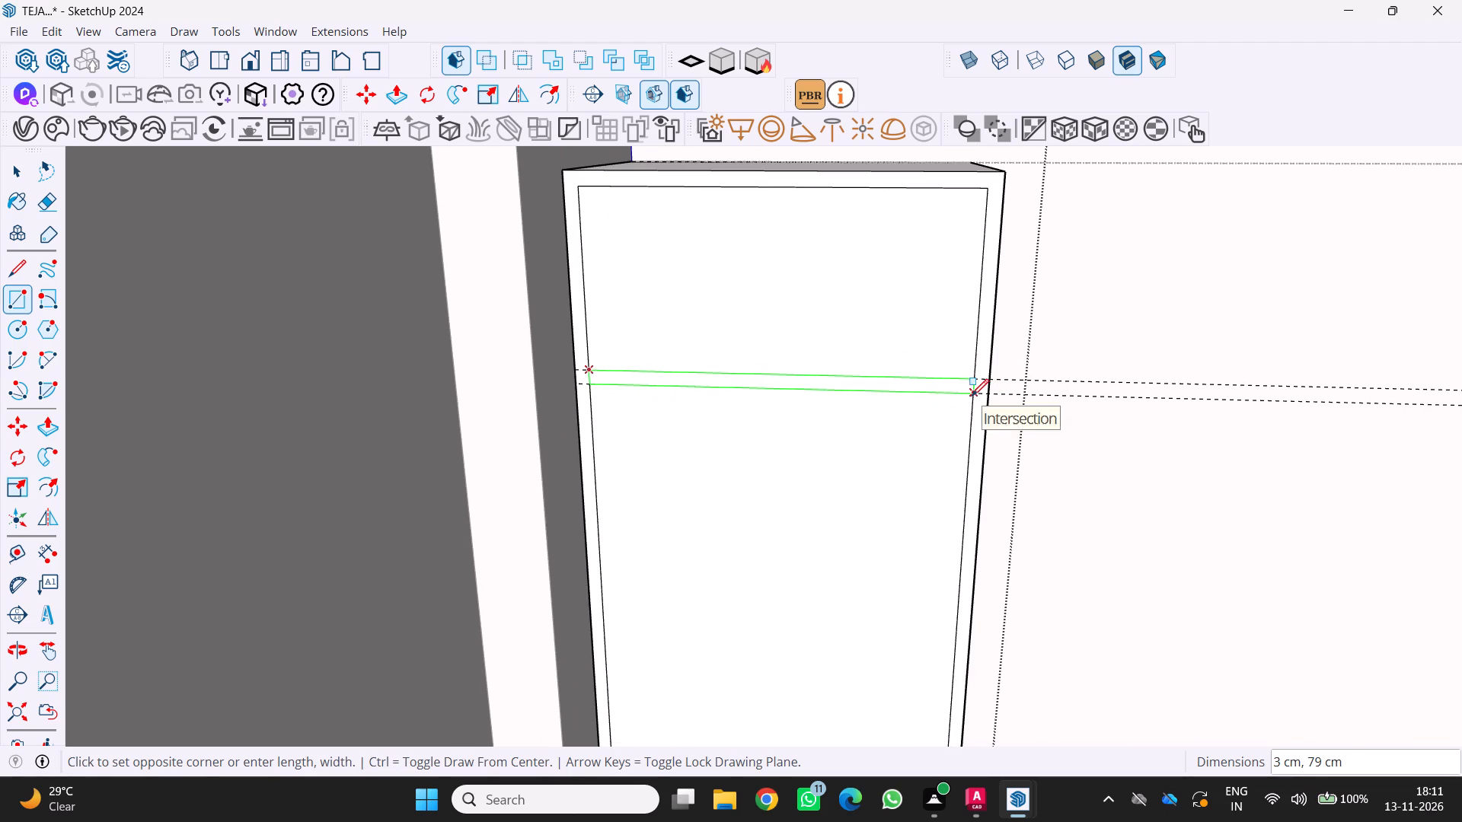
click(972, 396)
key(space)
scroll(801, 486, down, 8)
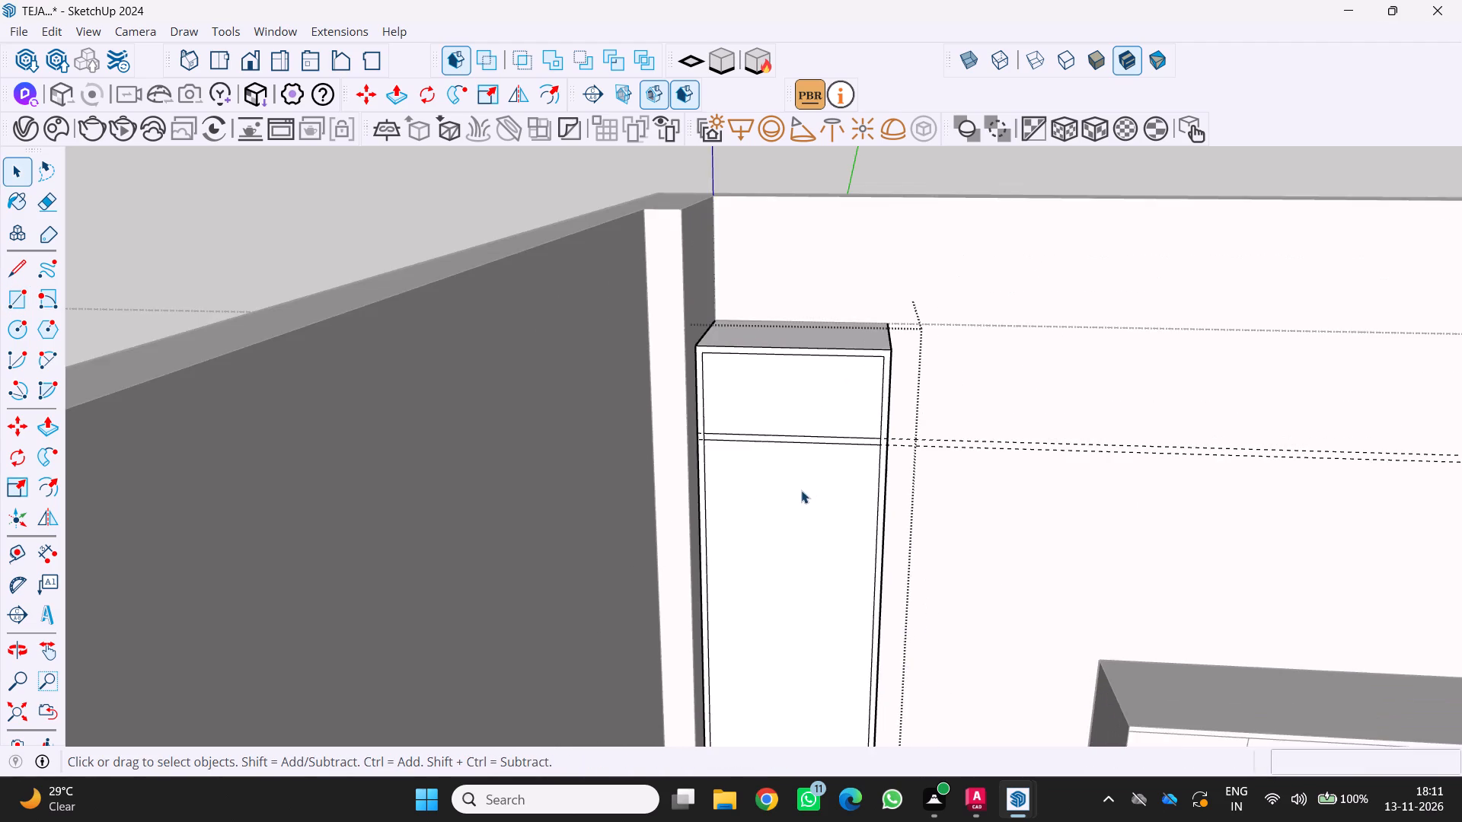
Erase the two horizontal guides that mark the shelf on the corner cabinet.
middle_drag(801, 490, 819, 450)
middle_click(820, 449)
scroll(964, 442, up, 2)
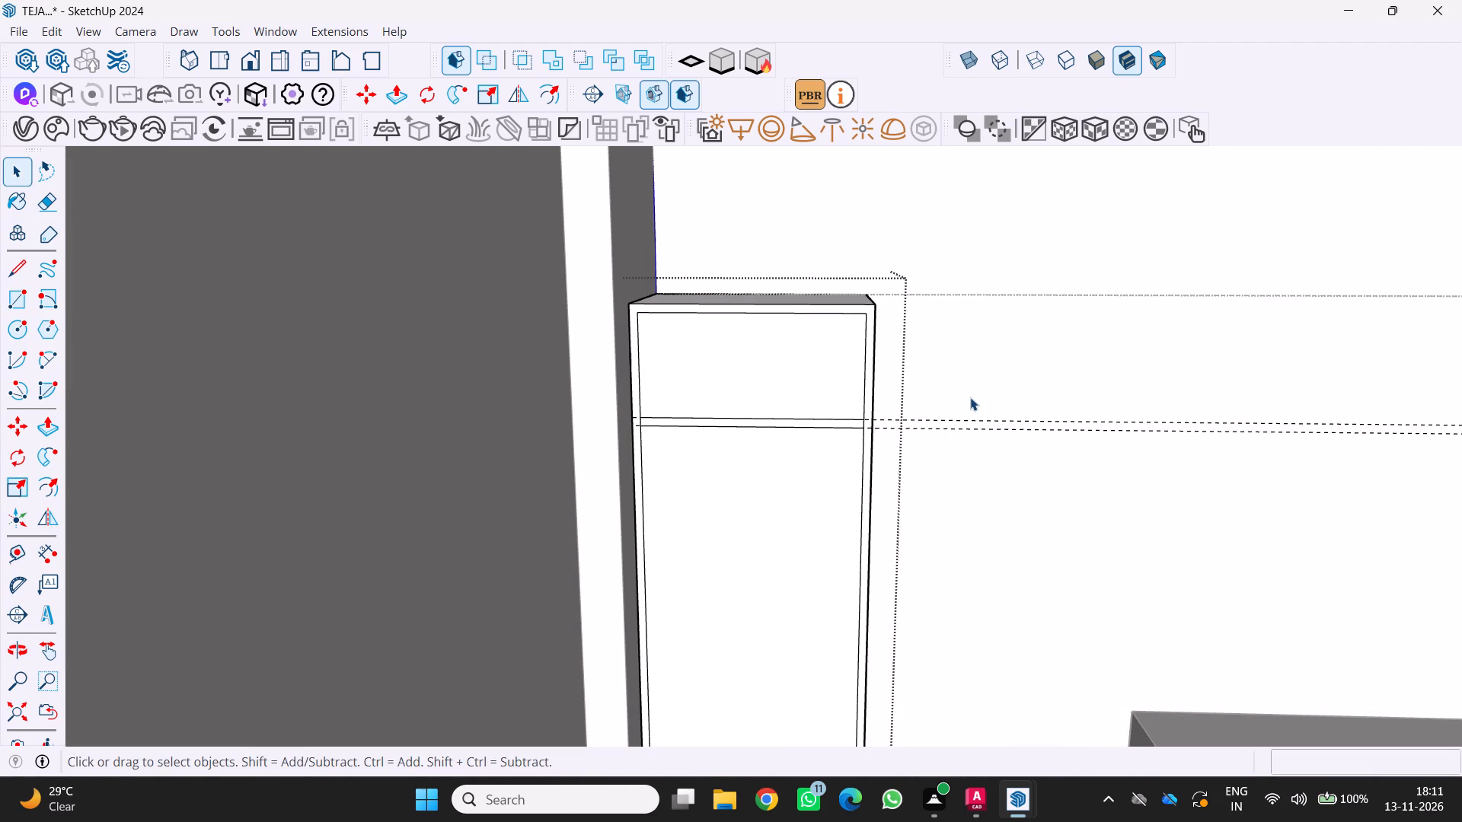
scroll(936, 409, down, 3)
key(e)
drag(964, 425, 963, 433)
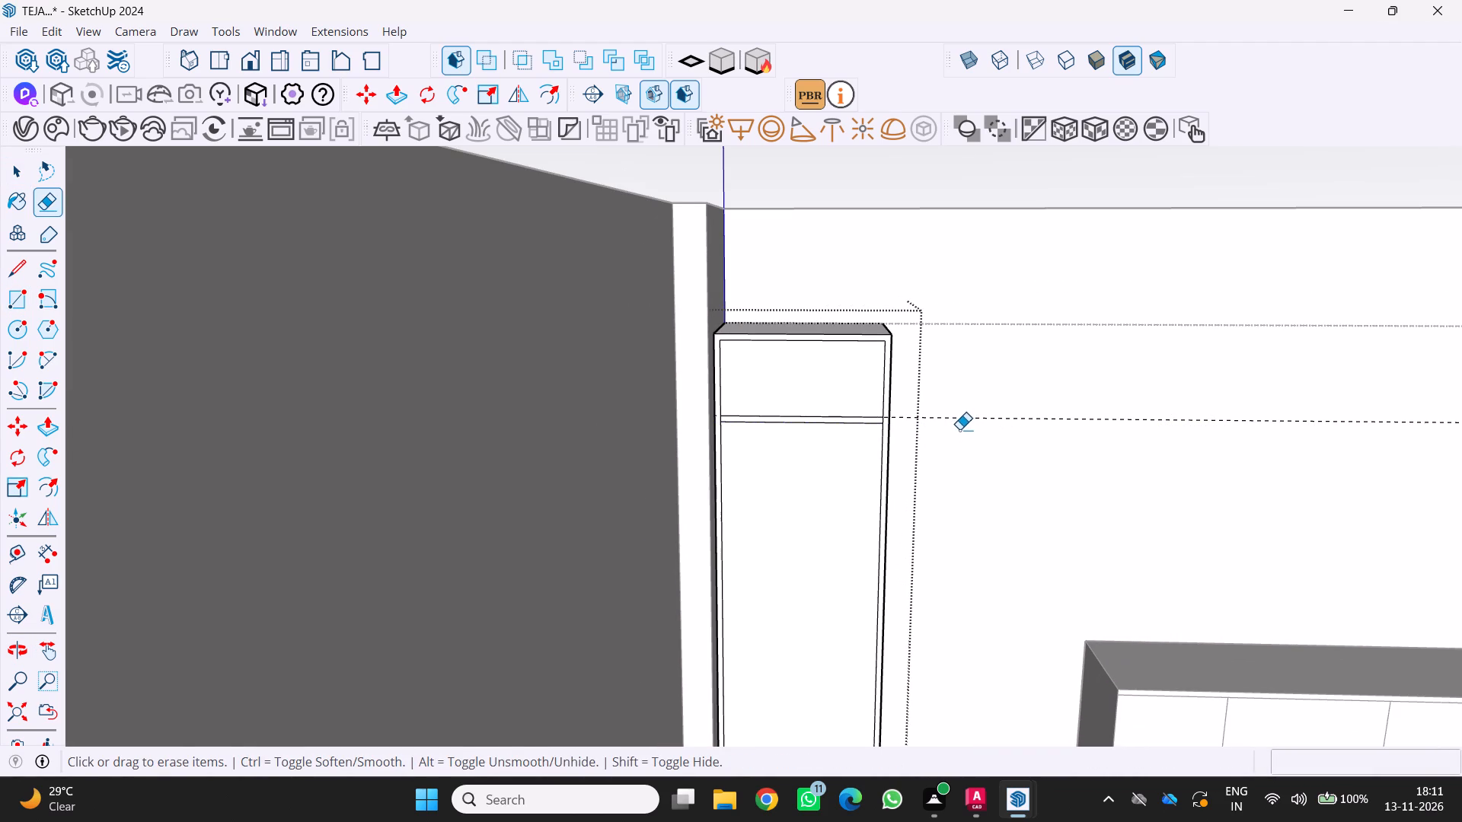
click(959, 421)
click(951, 422)
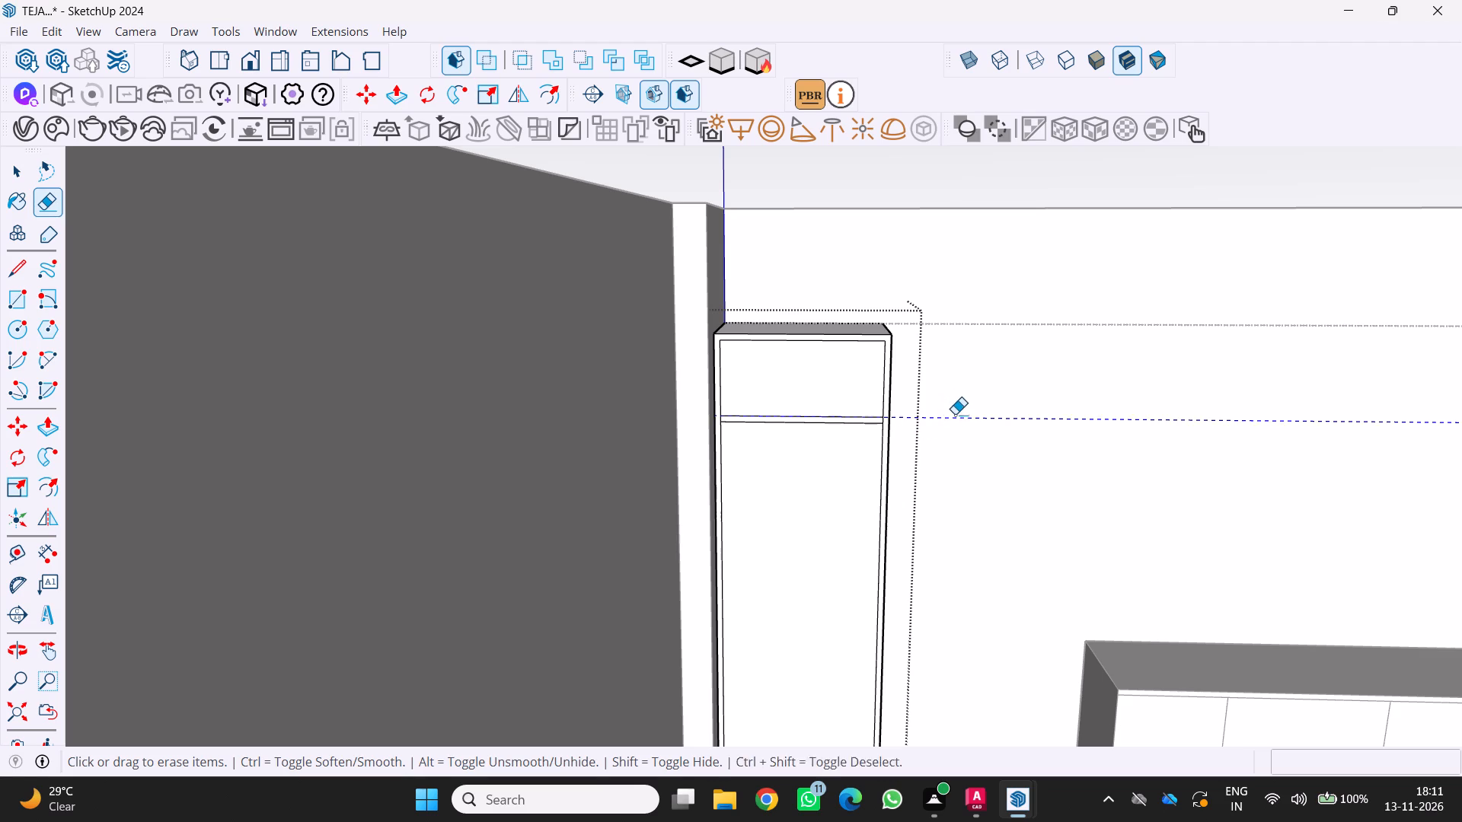
Push the front panels above and below the shelf back 58 cm to hollow out both cabinet compartments.
scroll(882, 442, up, 4)
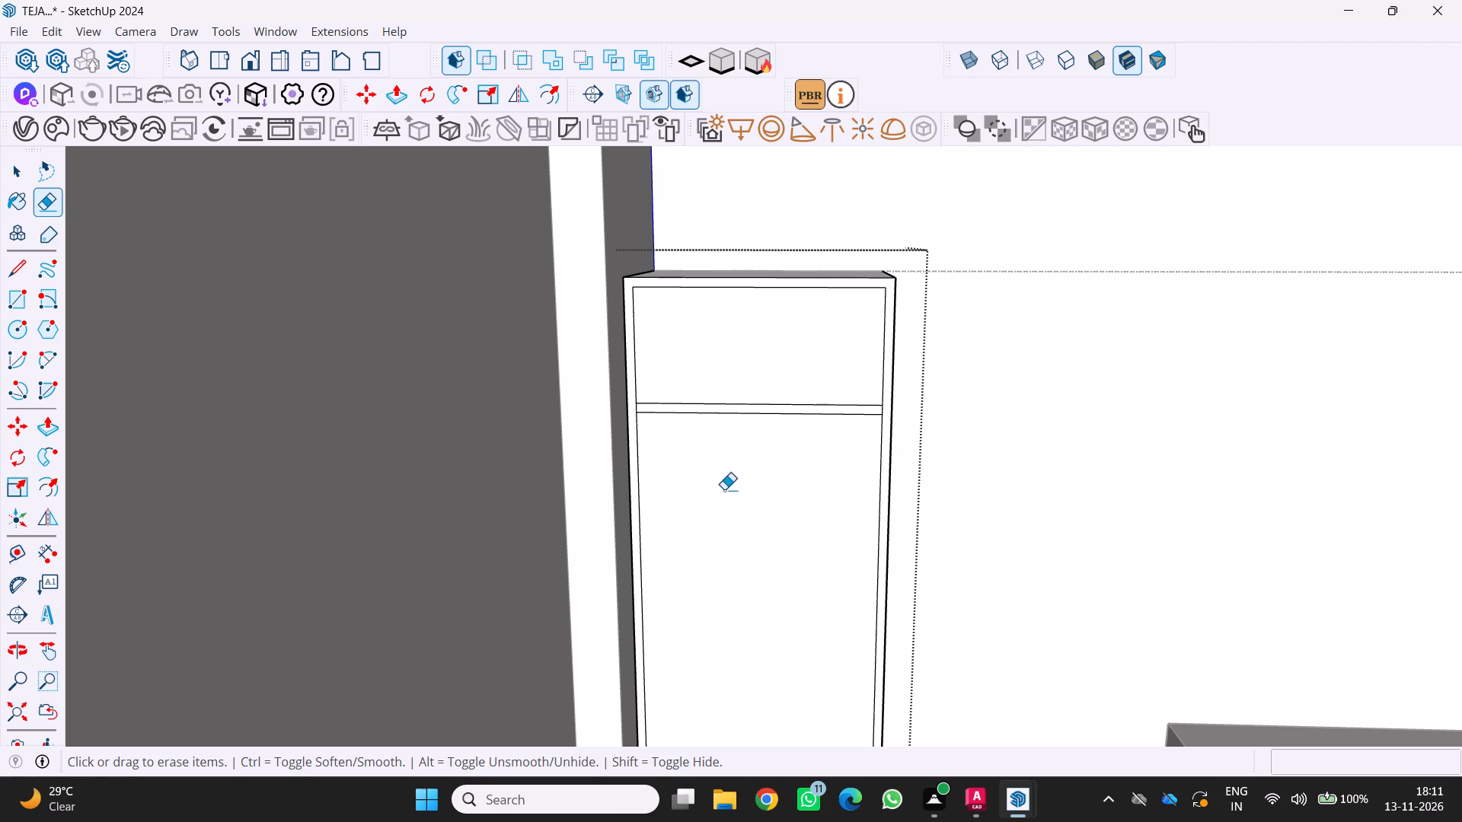
scroll(726, 486, up, 3)
middle_drag(735, 483, 700, 505)
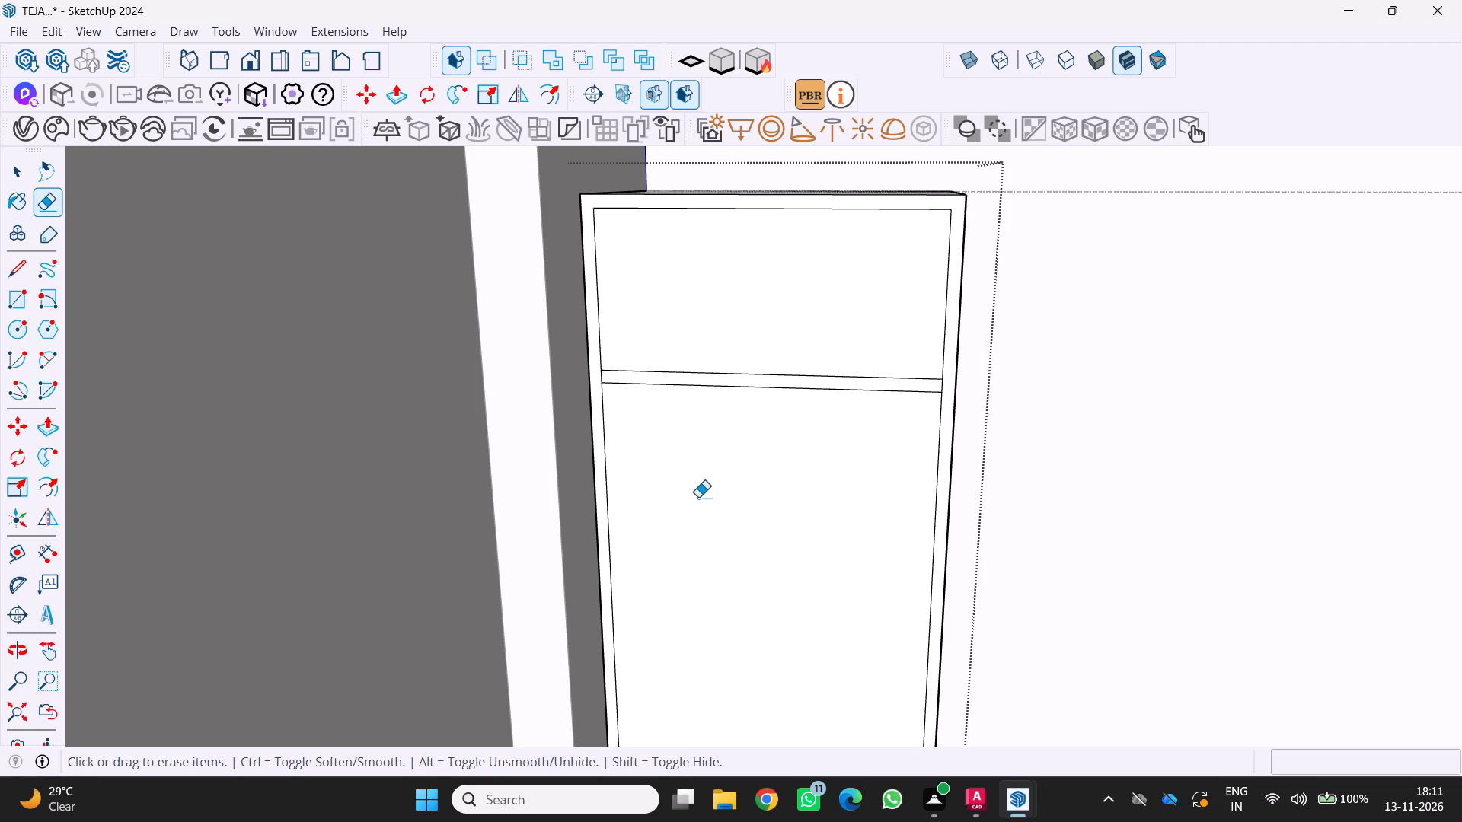
scroll(775, 454, up, 1)
middle_drag(788, 425, 757, 491)
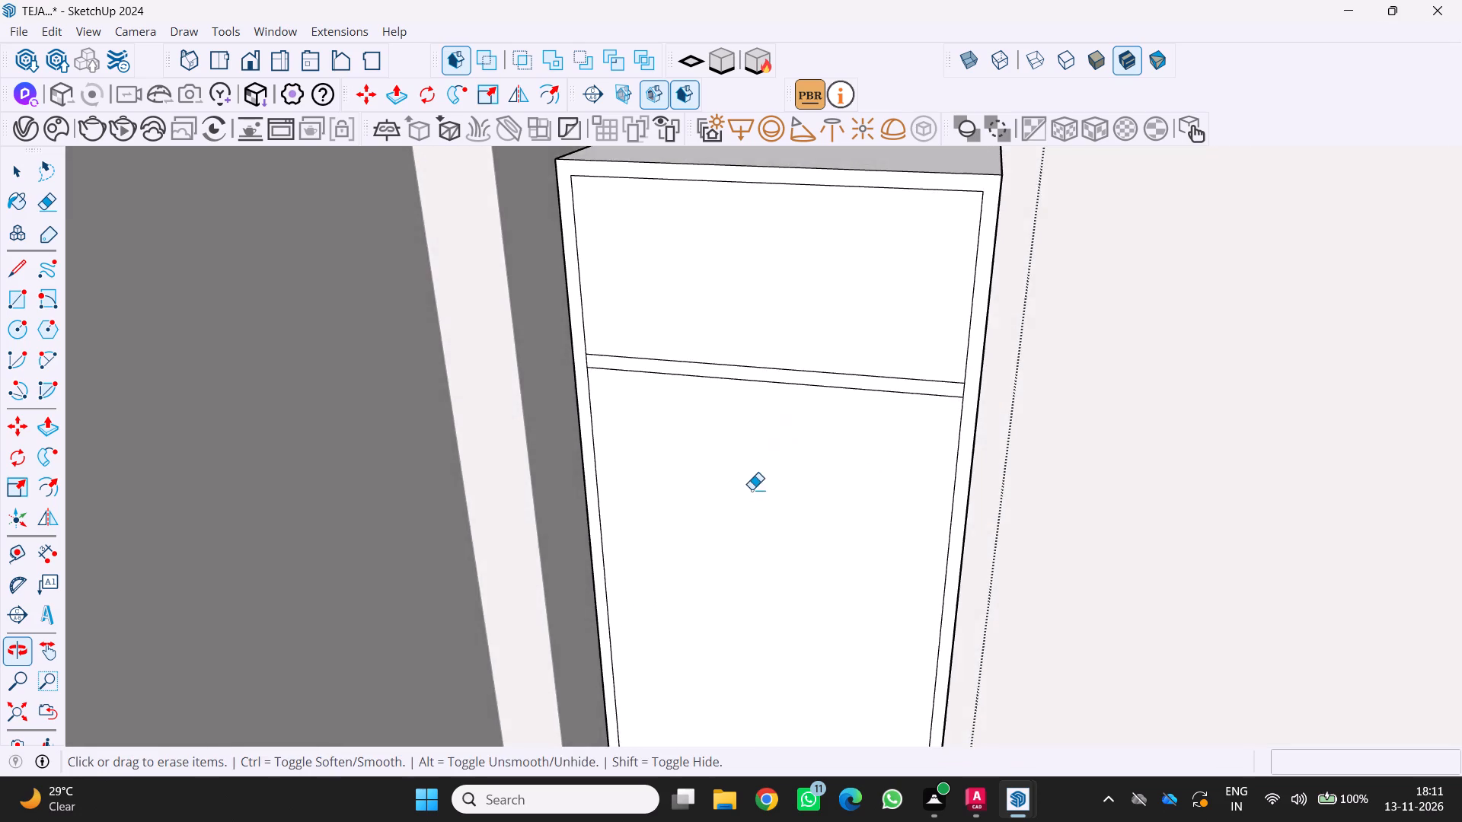
scroll(748, 485, down, 5)
key(p)
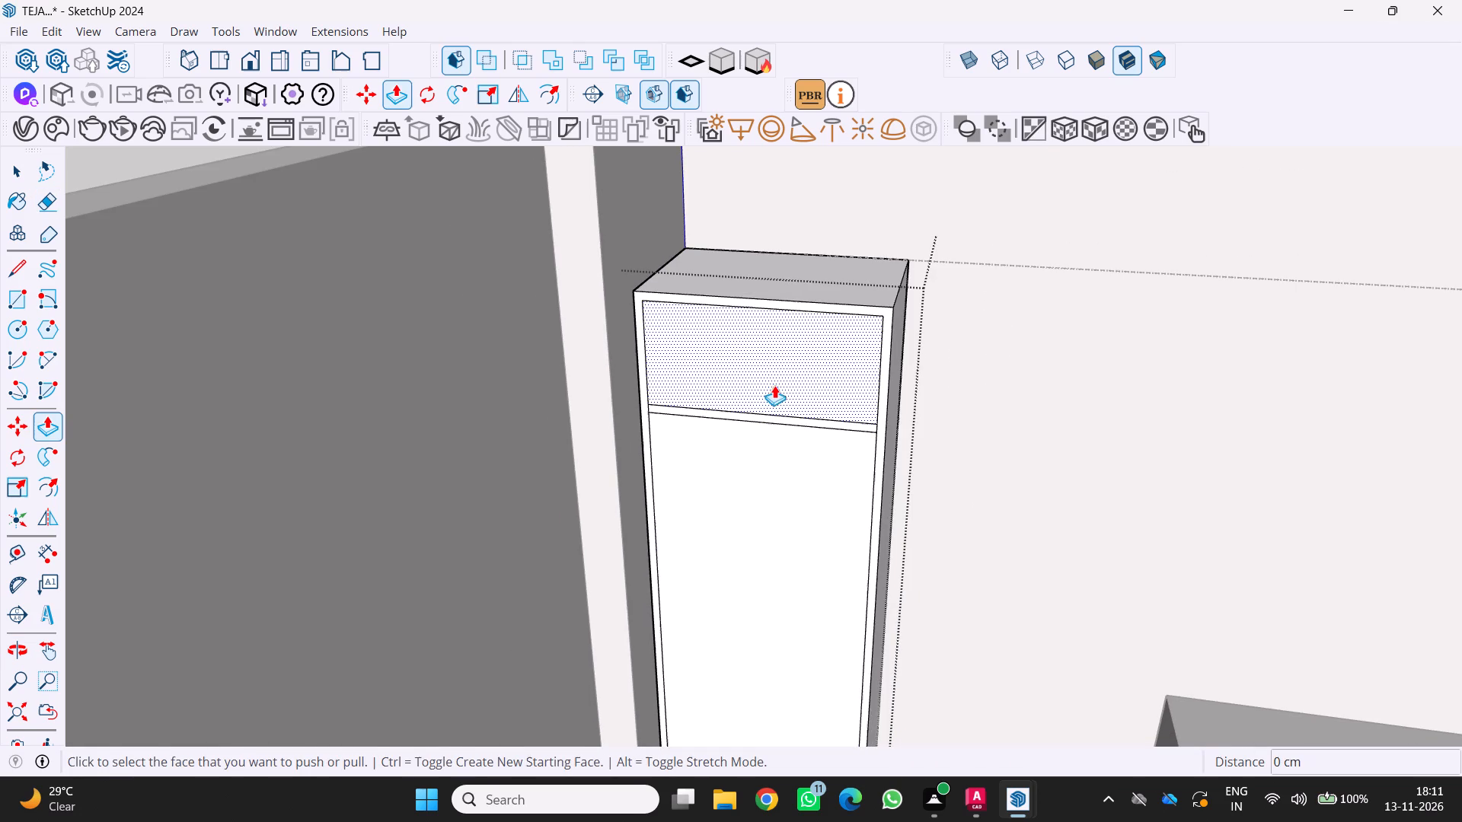
click(783, 369)
text(58)
key(Return)
middle_drag(801, 347, 876, 256)
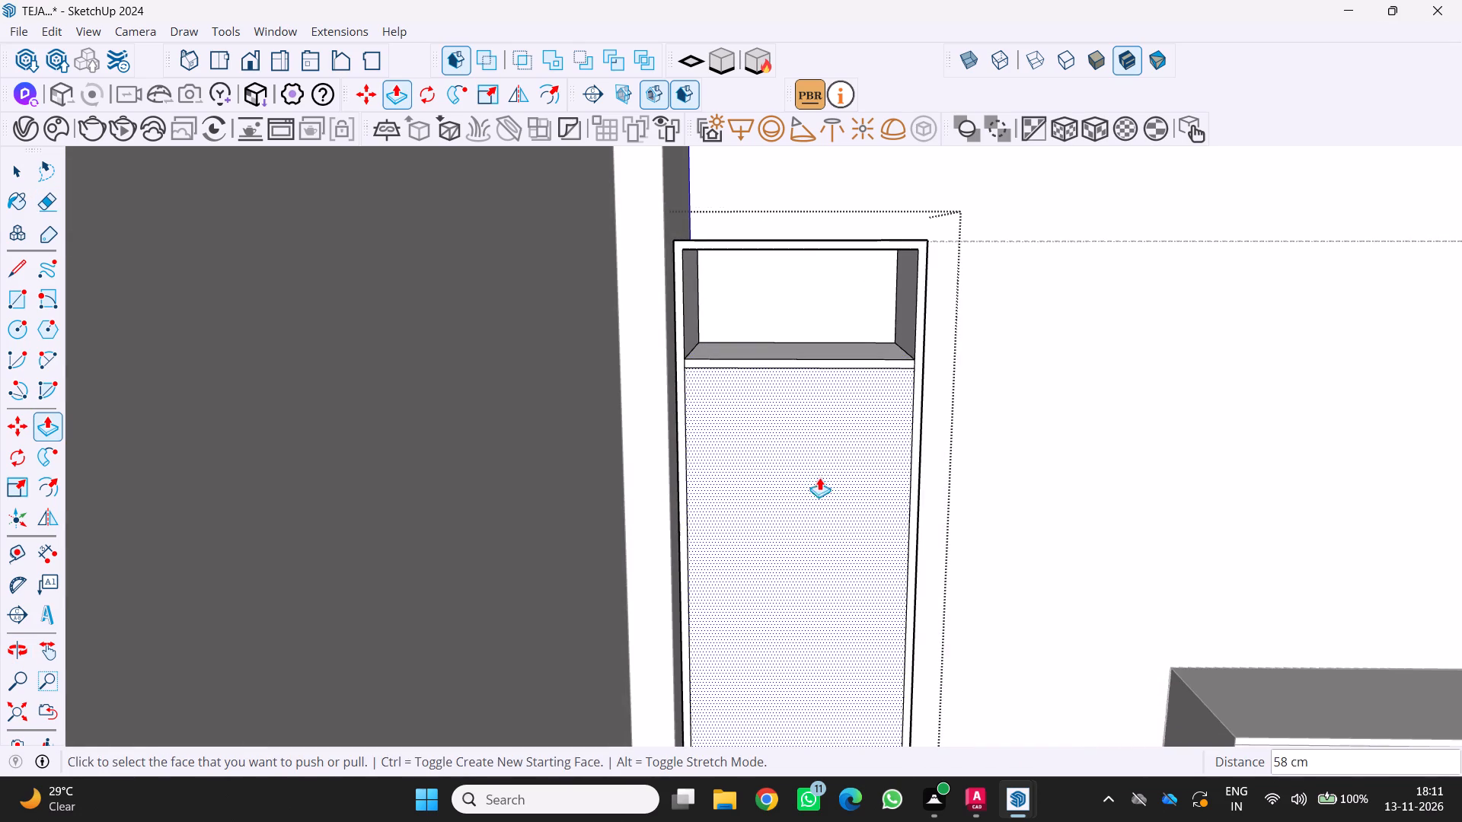
click(792, 469)
click(820, 309)
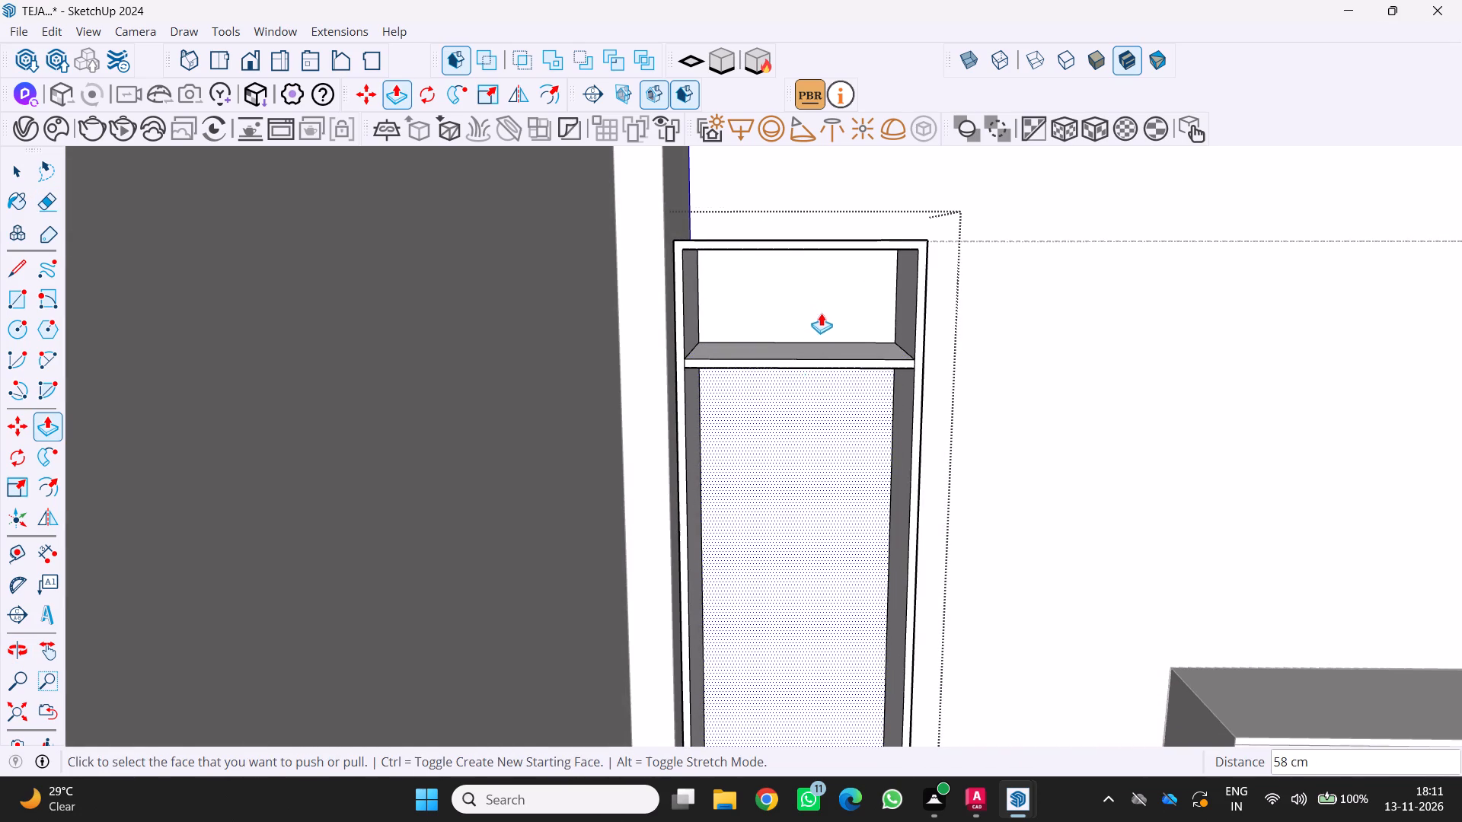
Push the cabinet's bottom board down 3 cm to remove it, leaving the lower compartment open to the floor.
scroll(804, 378, down, 5)
middle_drag(792, 553, 777, 538)
scroll(777, 538, down, 4)
middle_click(777, 538)
scroll(801, 623, up, 4)
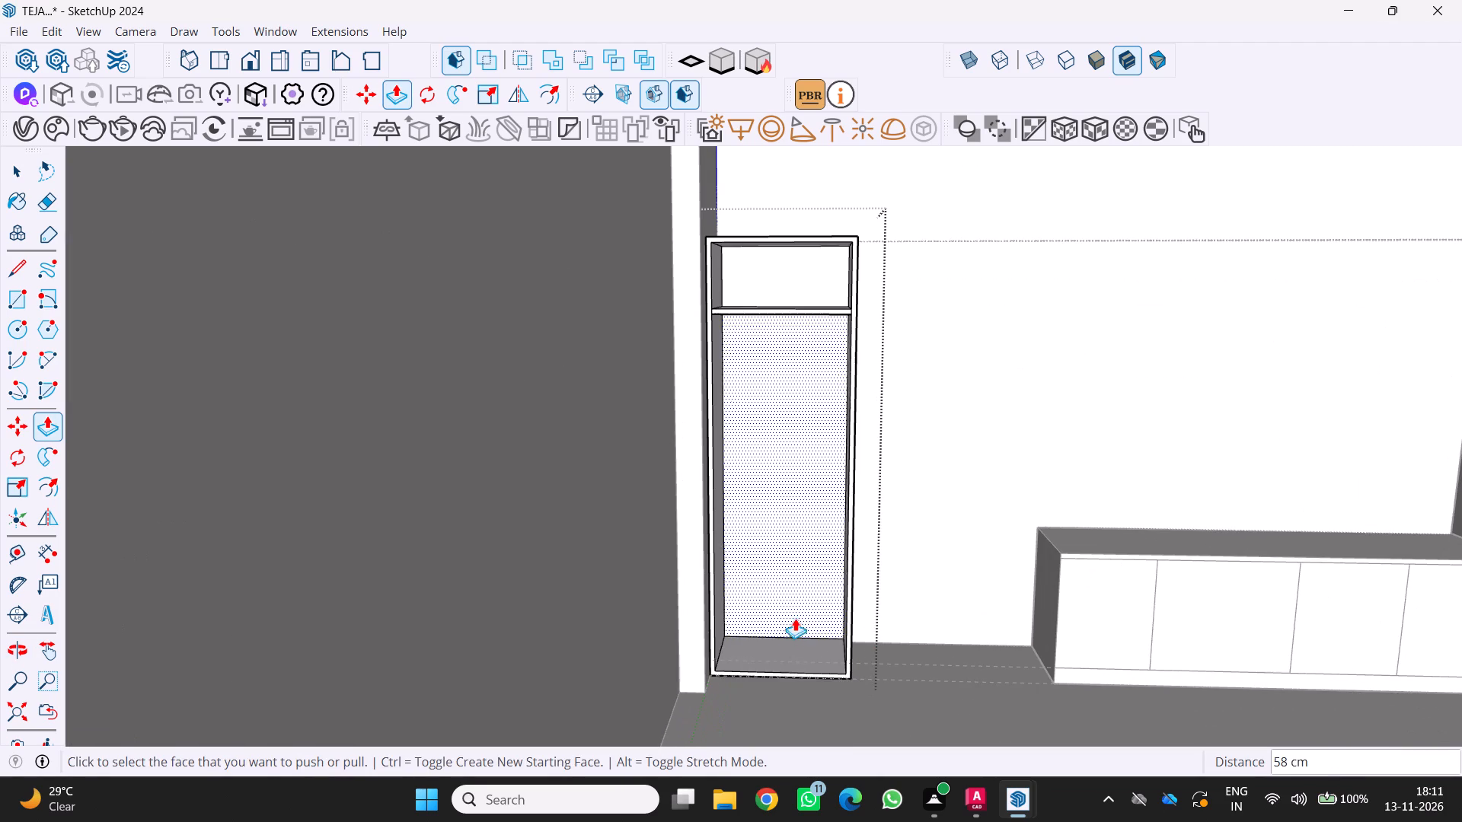
click(788, 647)
click(807, 695)
Examine the hollowed corner cabinet against the other back-wall units and the spare cabinets standing outside the room.
scroll(771, 682, down, 3)
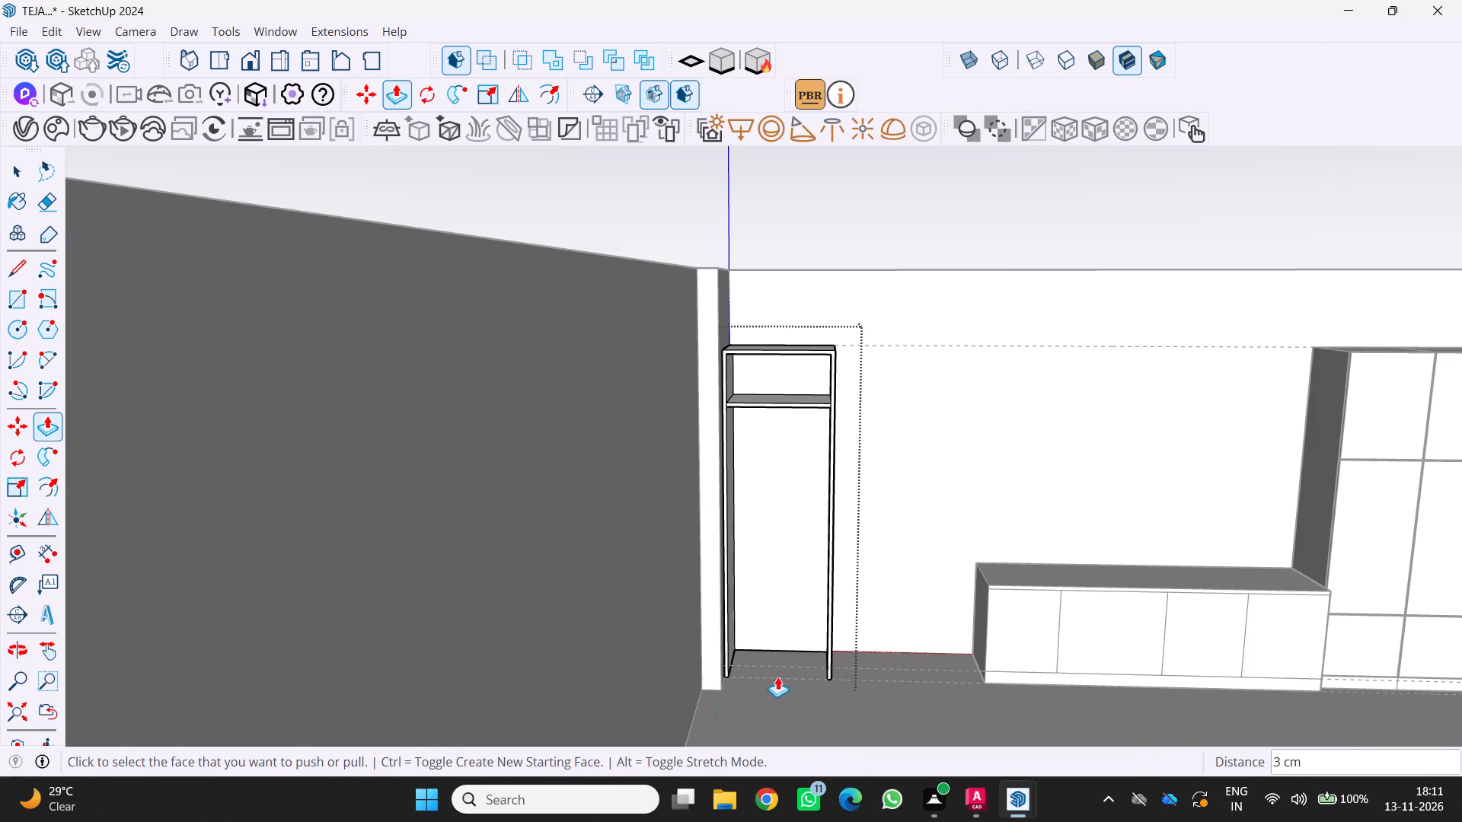
middle_drag(777, 677, 771, 680)
scroll(767, 683, down, 5)
middle_drag(775, 661, 793, 628)
middle_click(794, 625)
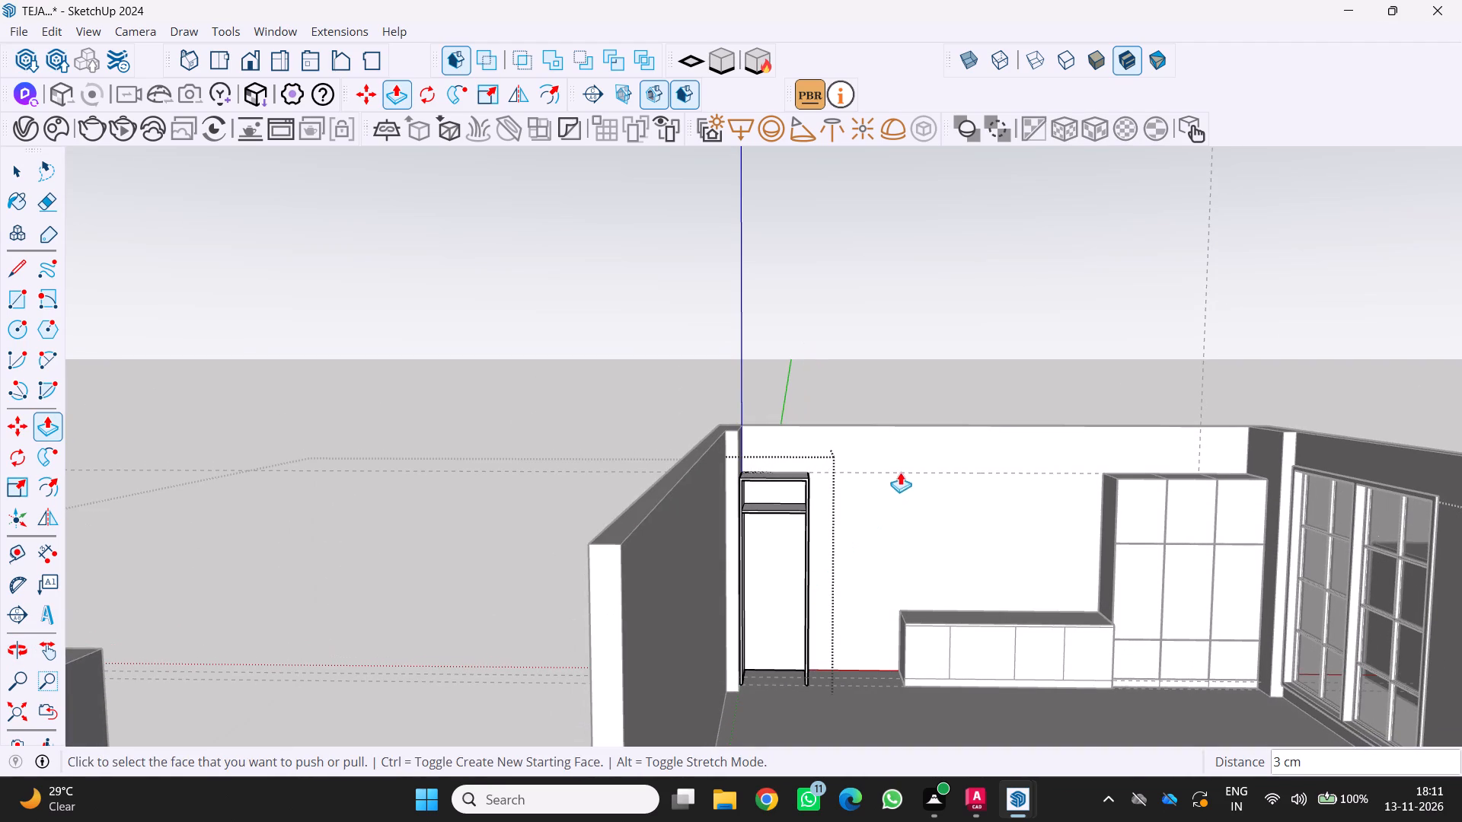
middle_drag(1093, 463, 959, 483)
scroll(985, 484, down, 2)
middle_drag(983, 476, 995, 473)
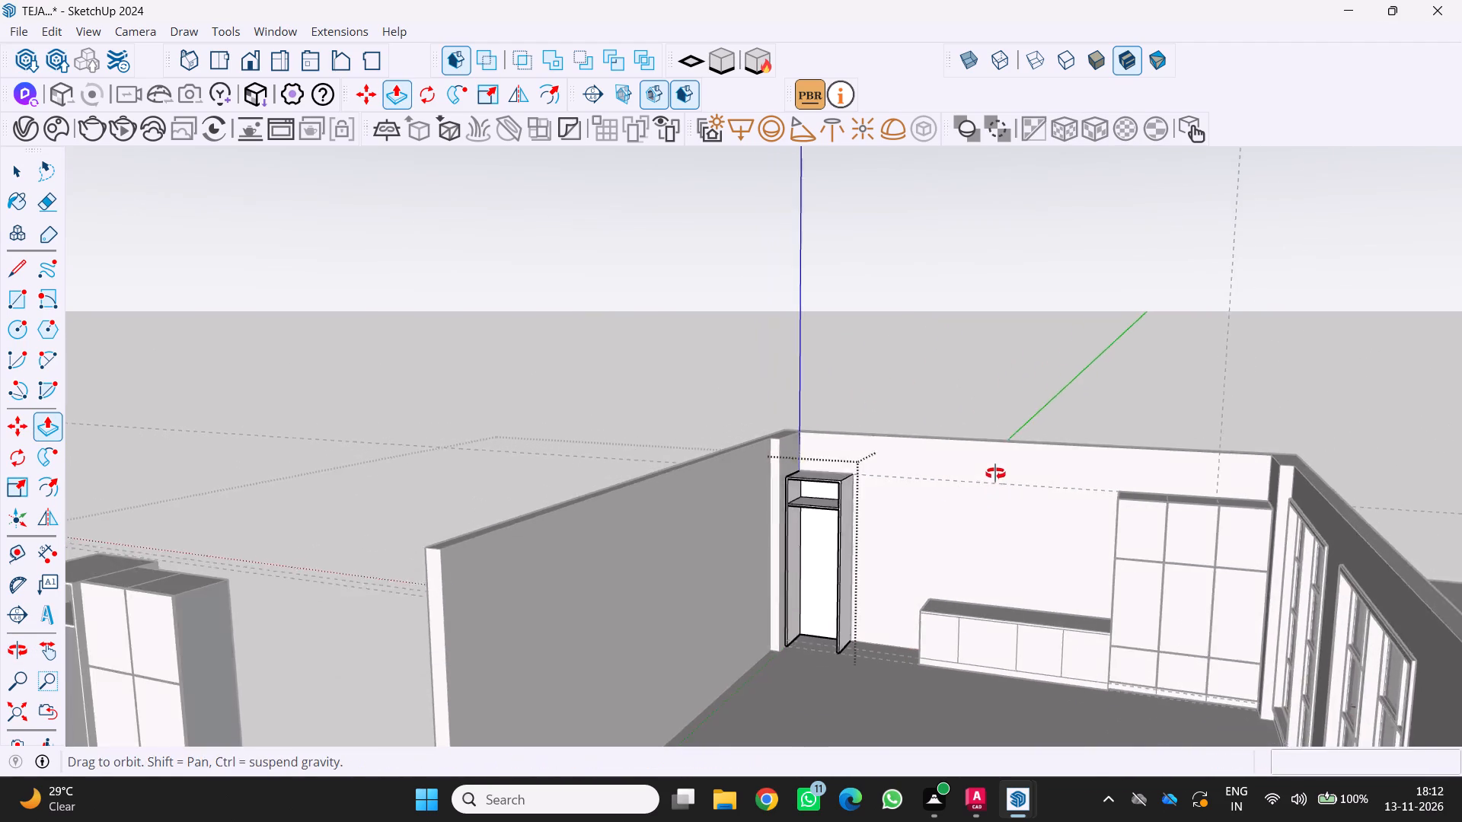
middle_drag(995, 473, 1042, 456)
scroll(908, 517, up, 3)
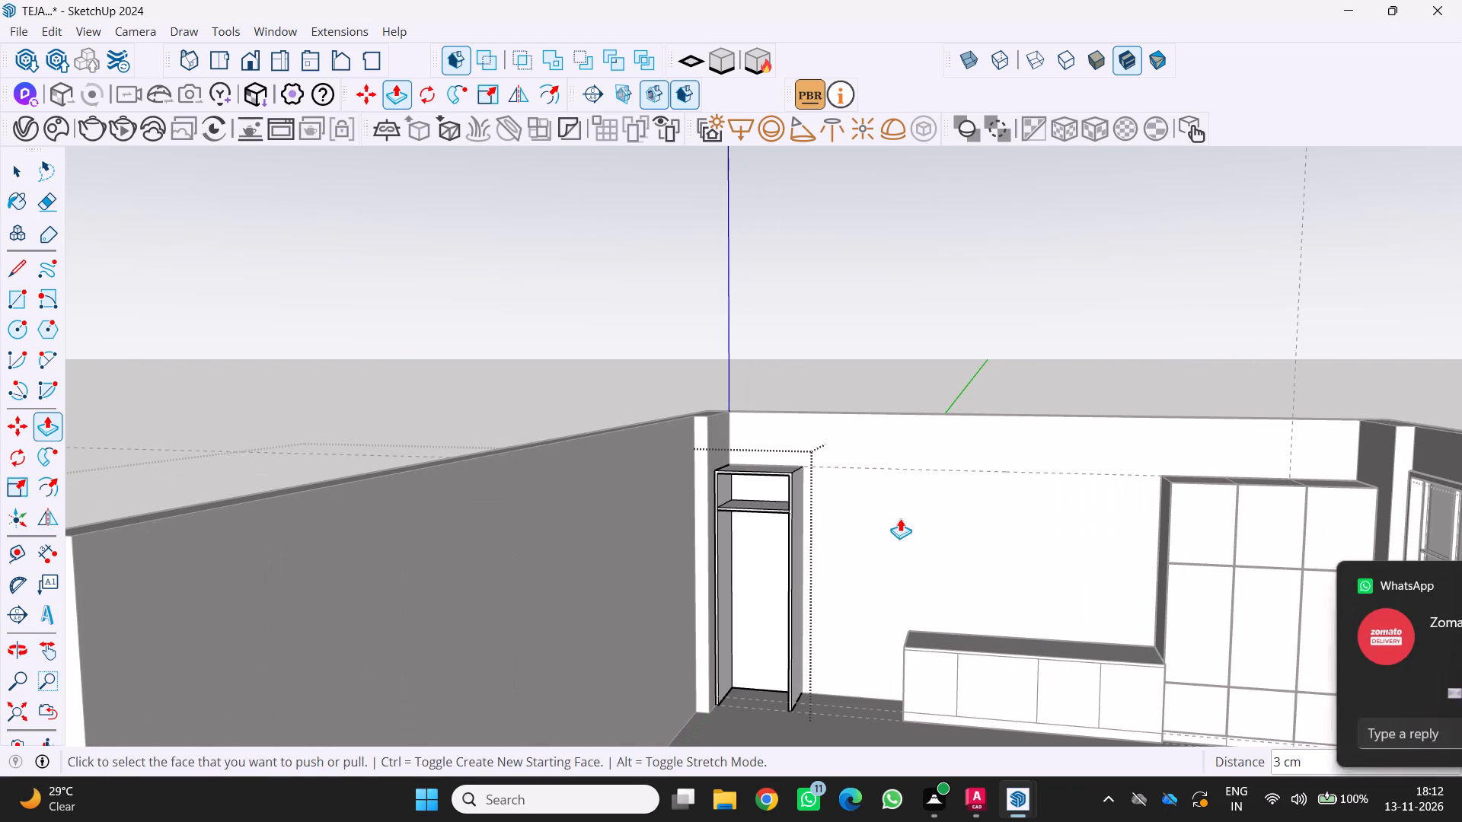
click(1422, 575)
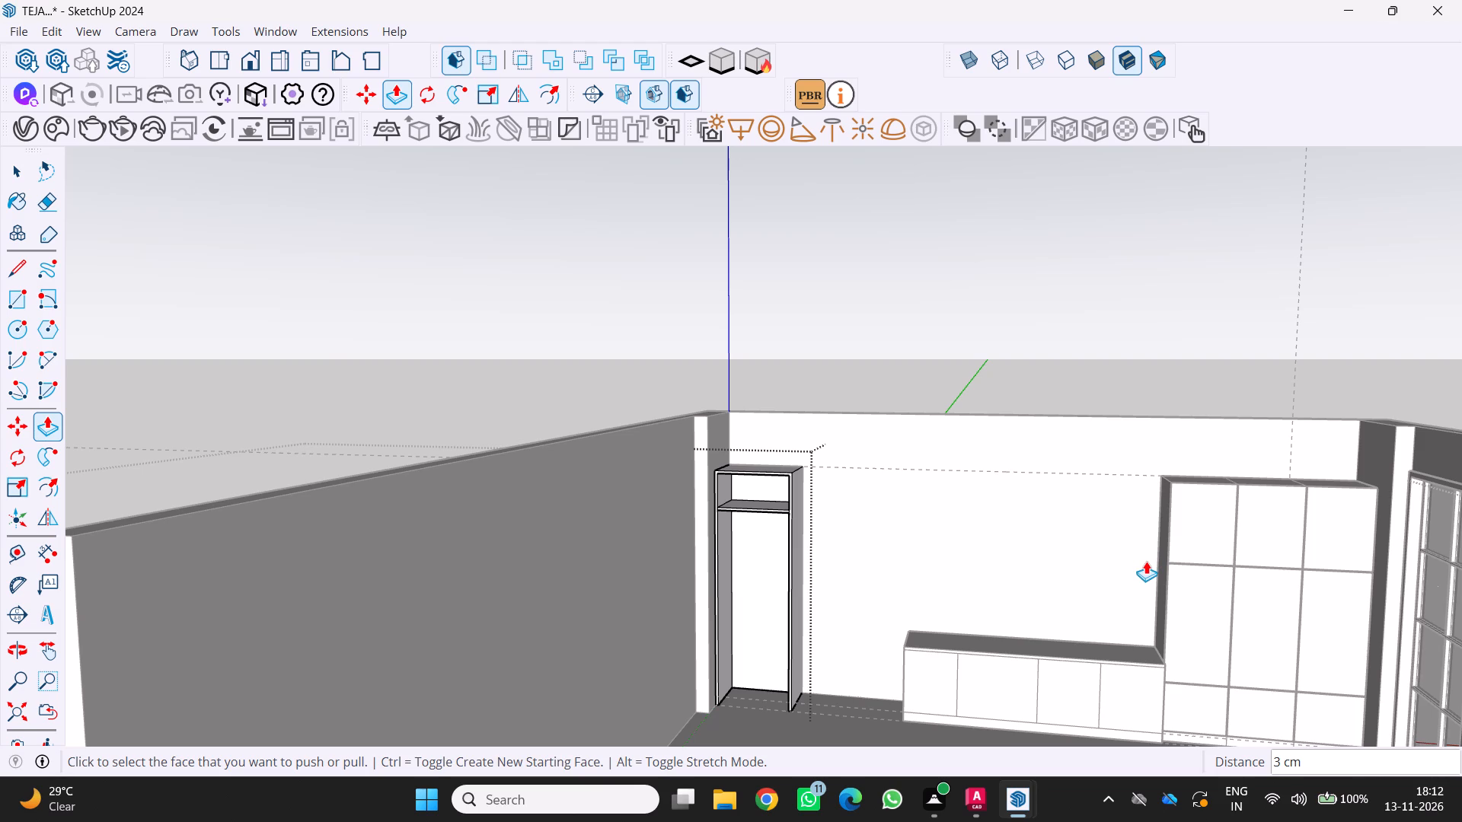
scroll(866, 575, up, 1)
middle_drag(866, 575, 908, 580)
middle_click(908, 580)
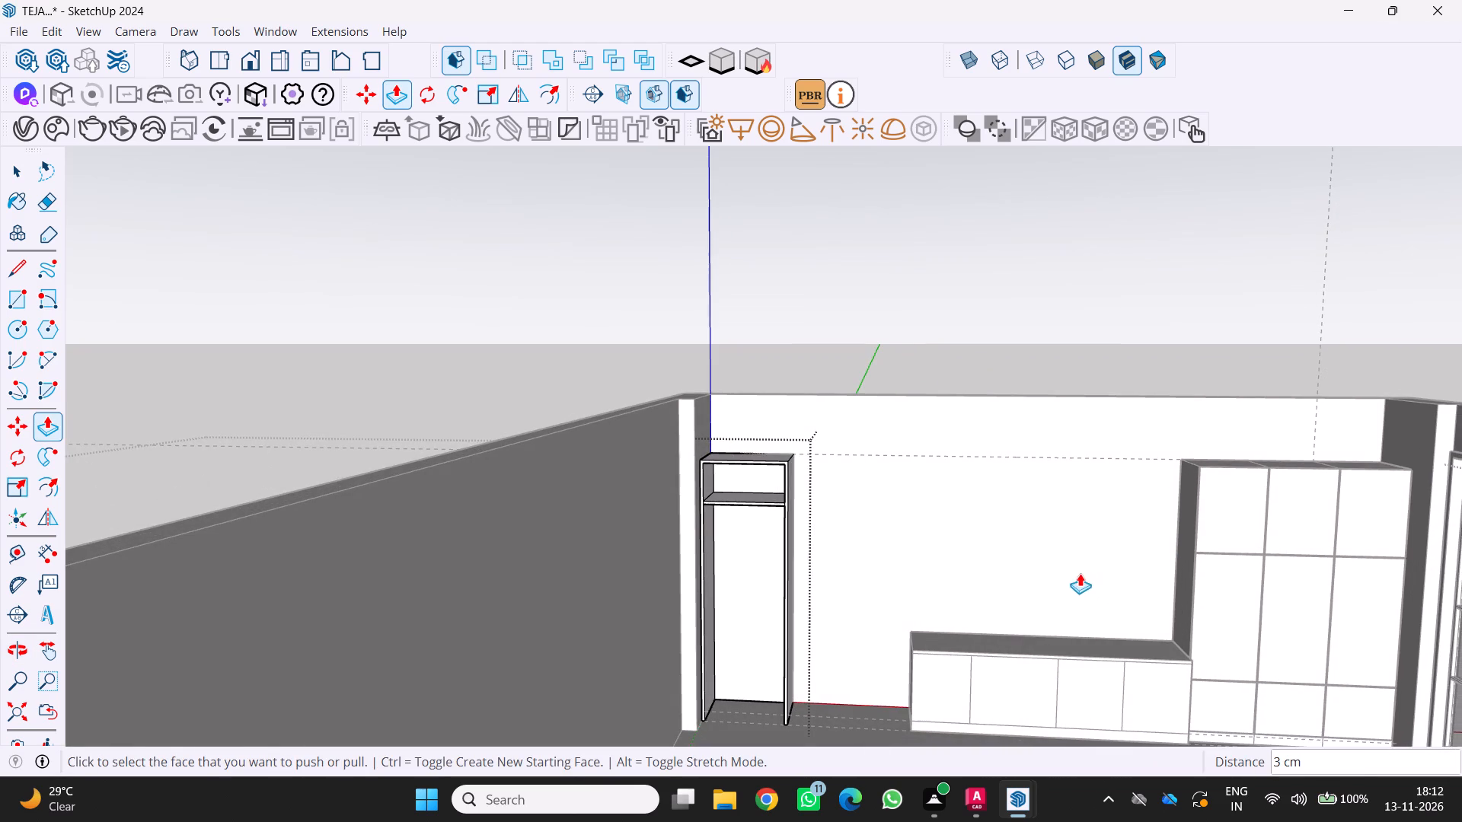
scroll(1047, 575, down, 5)
scroll(970, 581, down, 4)
scroll(697, 652, up, 9)
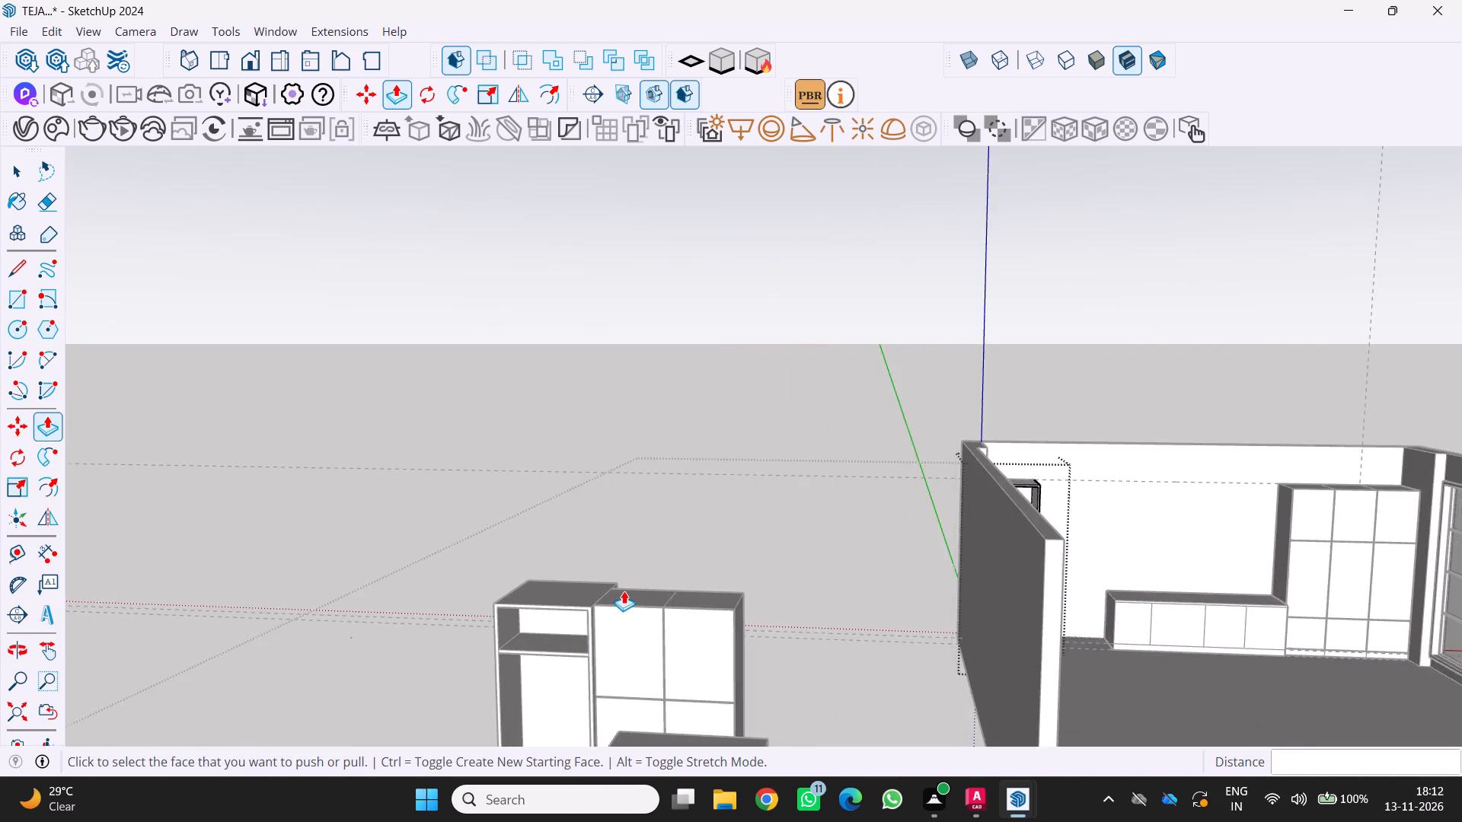
scroll(624, 591, up, 1)
scroll(624, 610, down, 9)
Delete the nearer spare cabinet block standing outside the room.
key(space)
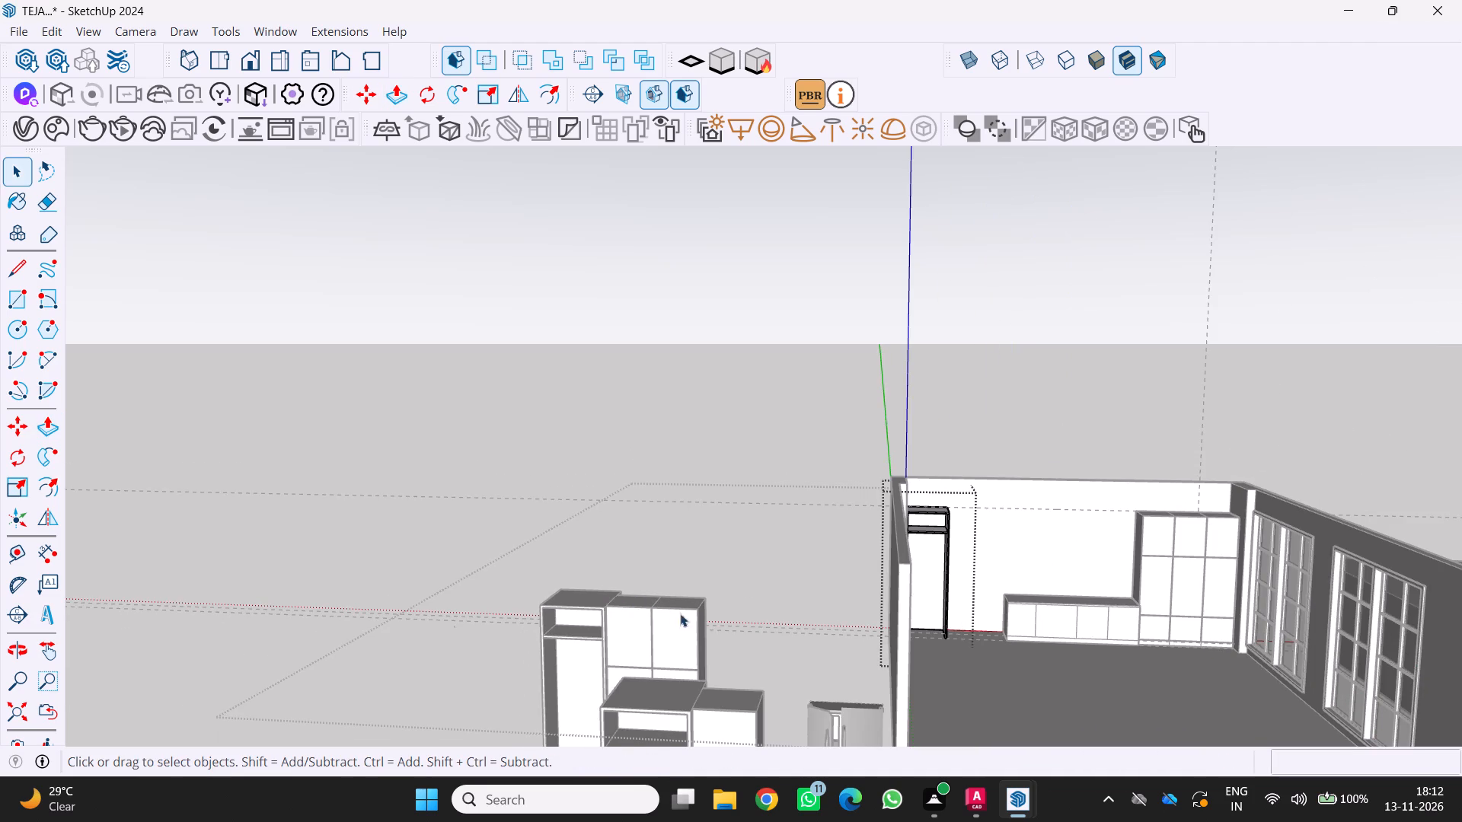
scroll(583, 597, down, 5)
middle_drag(673, 740, 691, 660)
middle_click(691, 660)
scroll(692, 658, up, 1)
scroll(688, 654, down, 5)
middle_drag(682, 651, 667, 687)
triple_click(651, 680)
click(649, 680)
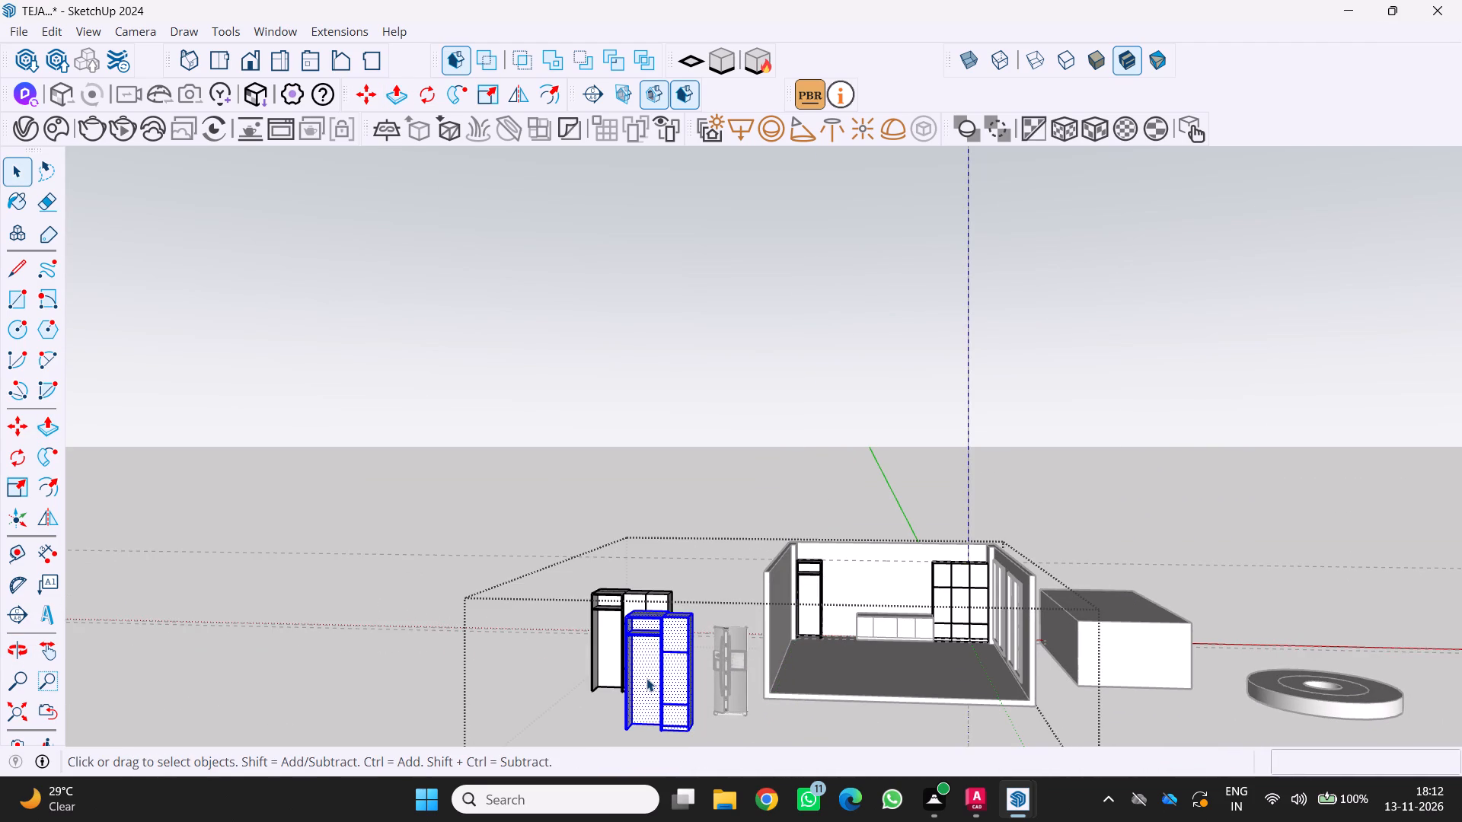
key(Delete)
Delete the remaining spare cabinet block standing outside the room.
scroll(614, 691, up, 3)
triple_click(649, 573)
click(651, 573)
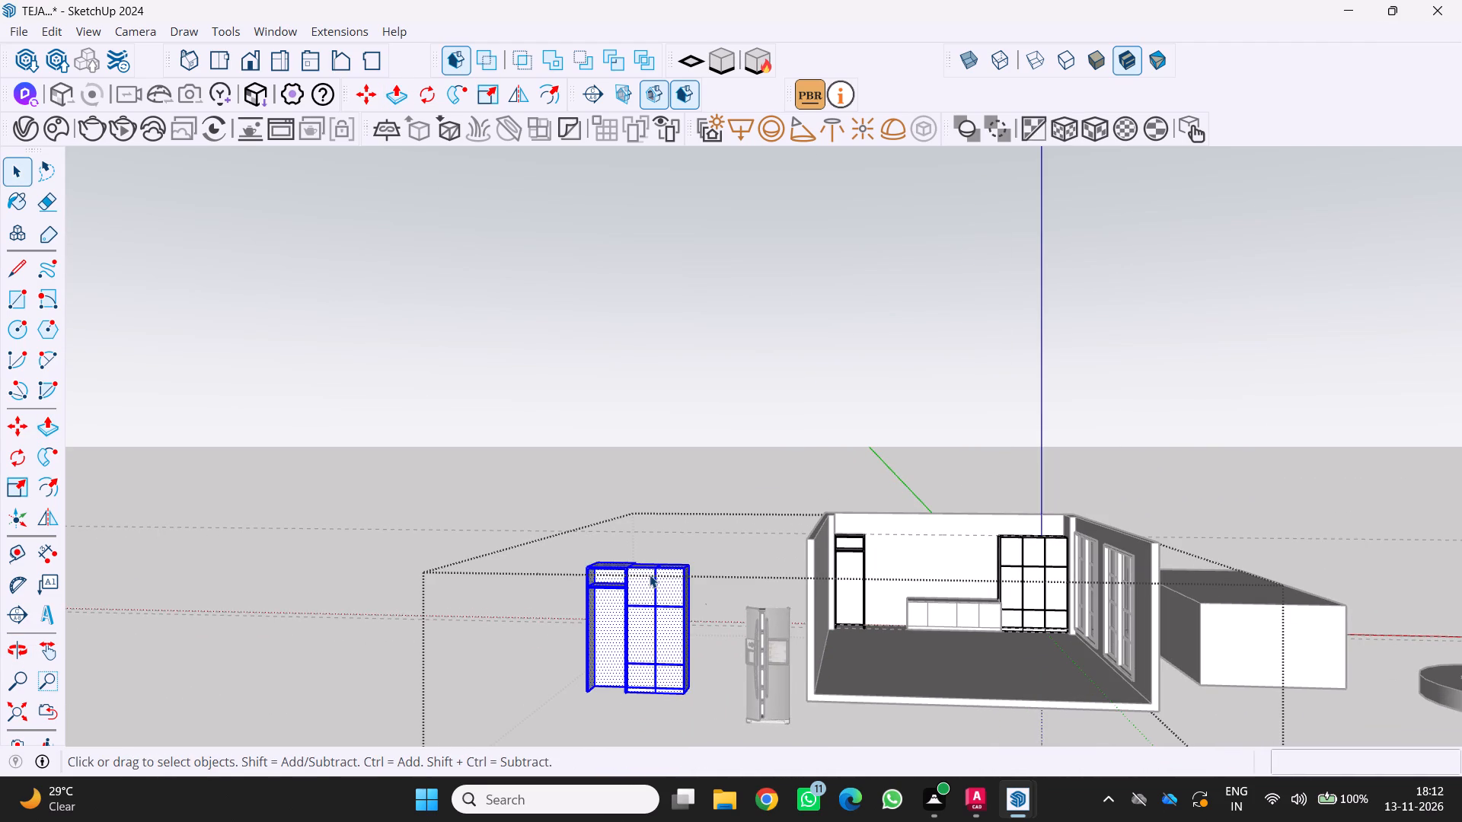
key(BackSpace)
key(Delete)
Move the refrigerator from outside the room into the lower opening of the open corner cabinet, aligning its top corner with the opening.
scroll(662, 594, up, 2)
middle_drag(665, 598, 662, 647)
middle_click(662, 647)
middle_click(662, 647)
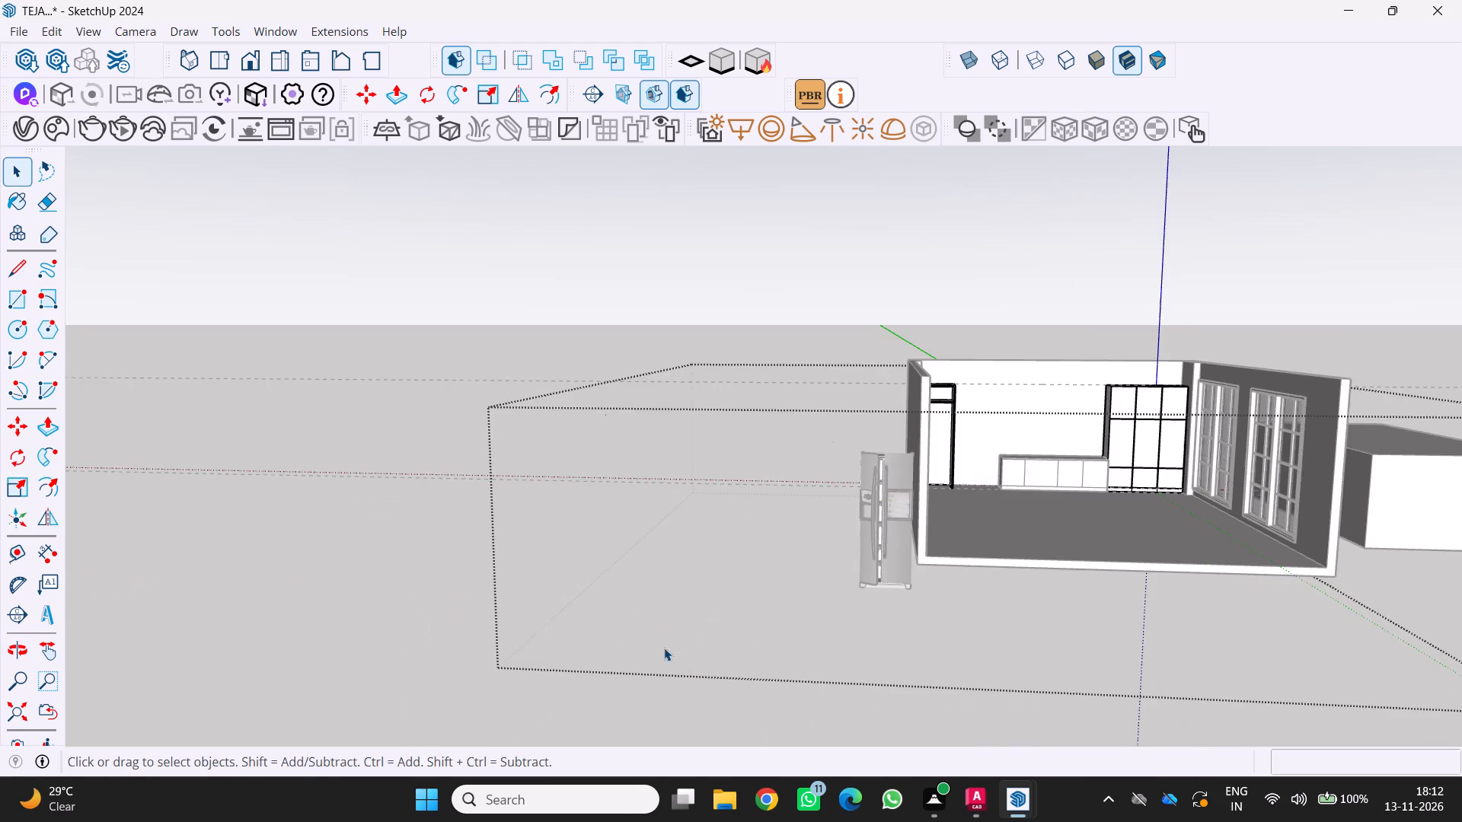
scroll(664, 648, up, 2)
scroll(769, 642, down, 6)
scroll(863, 573, up, 5)
click(852, 543)
click(852, 543)
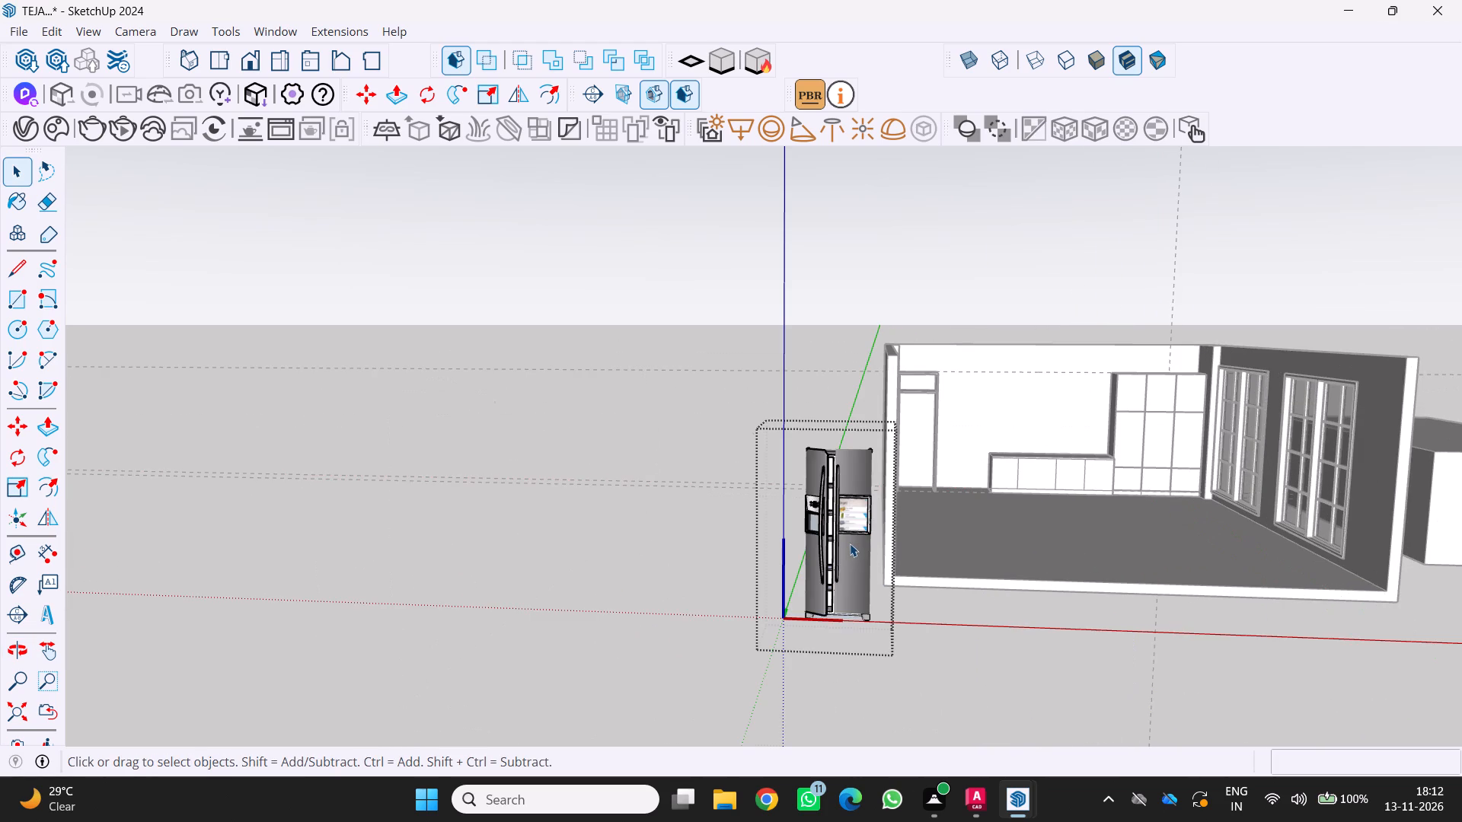
click(850, 543)
middle_drag(841, 545, 704, 604)
scroll(721, 600, up, 1)
middle_click(704, 604)
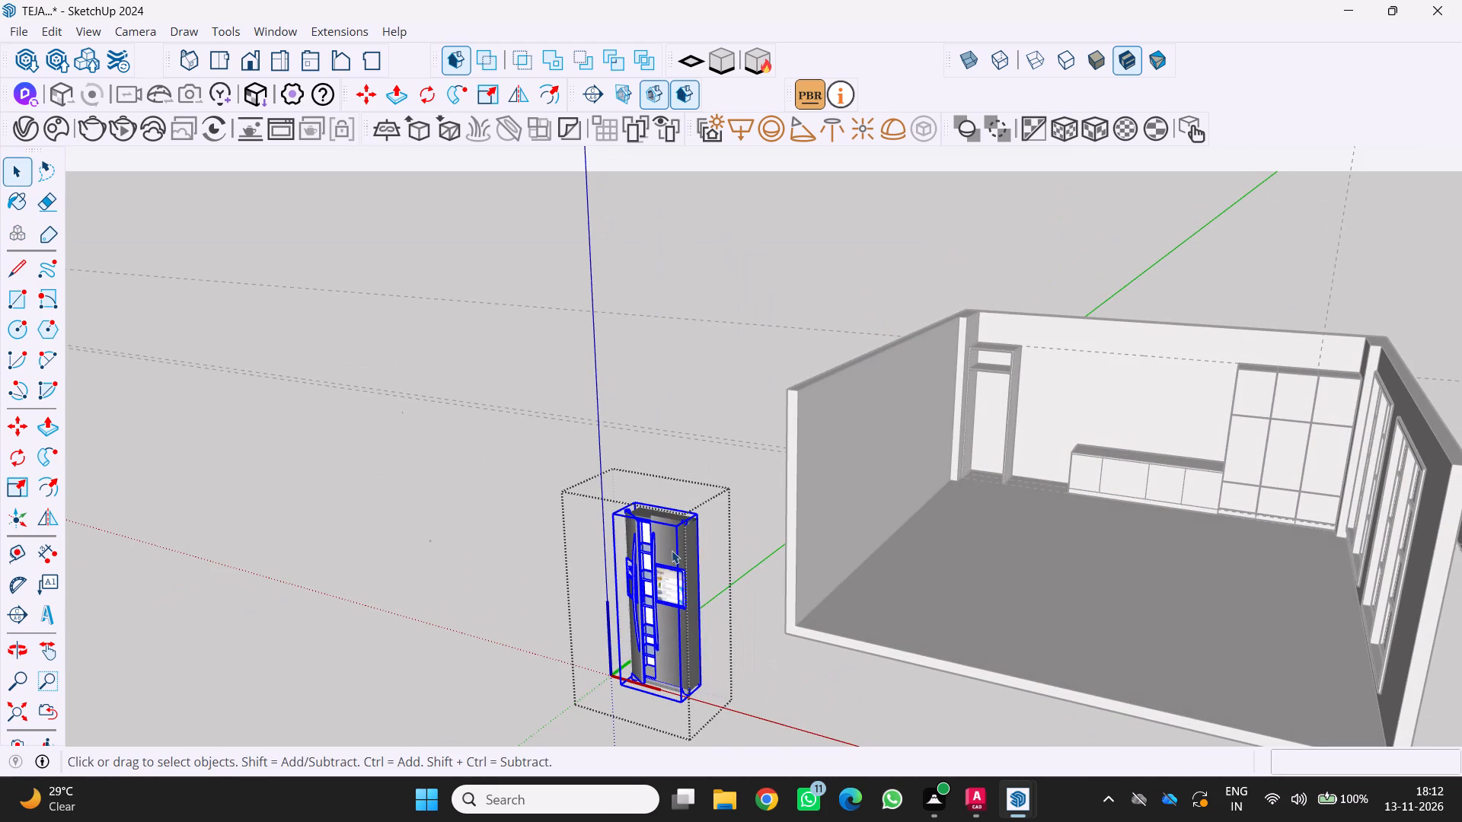
key(m)
scroll(661, 505, up, 9)
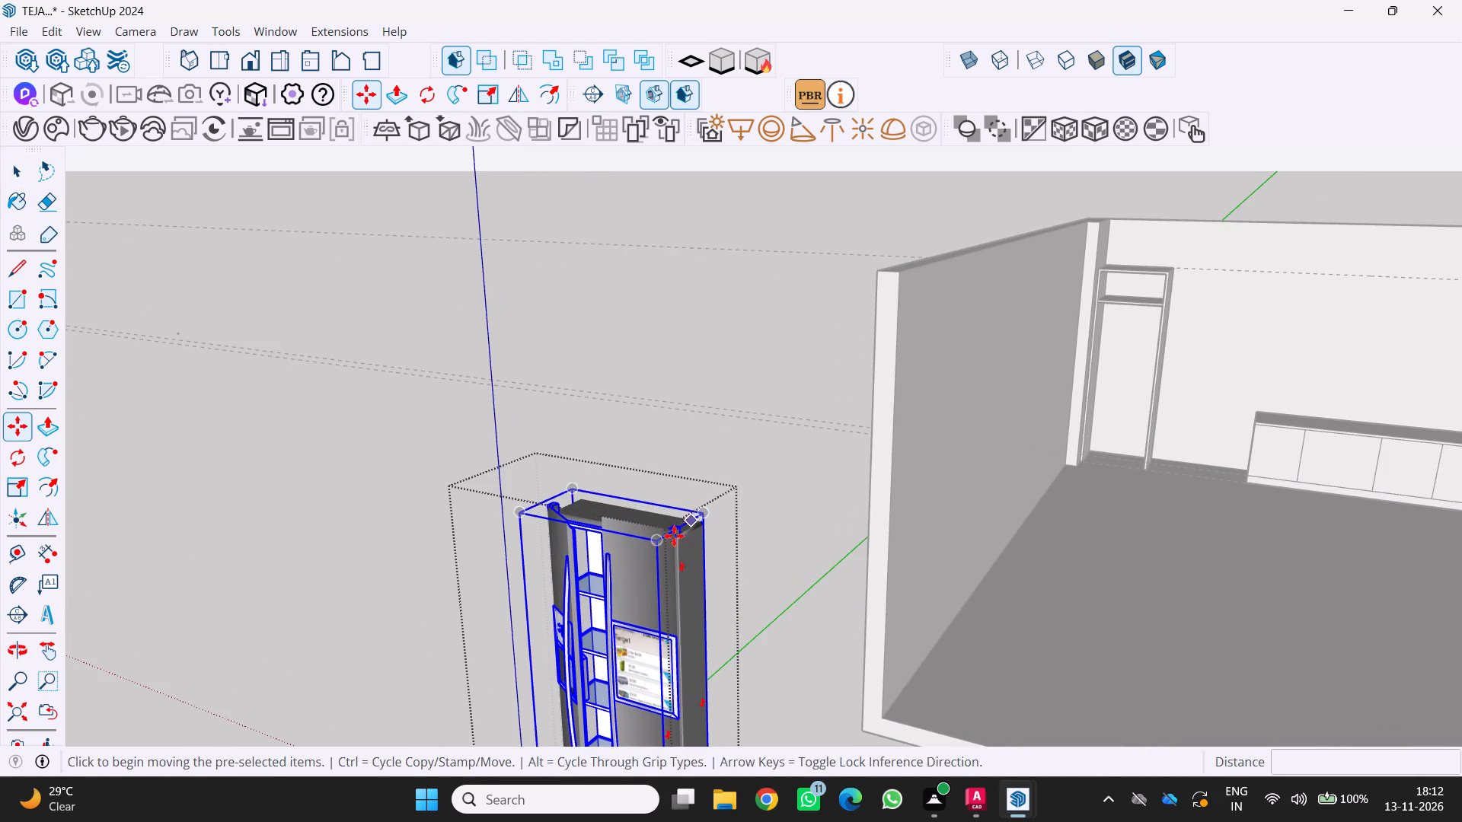
click(655, 543)
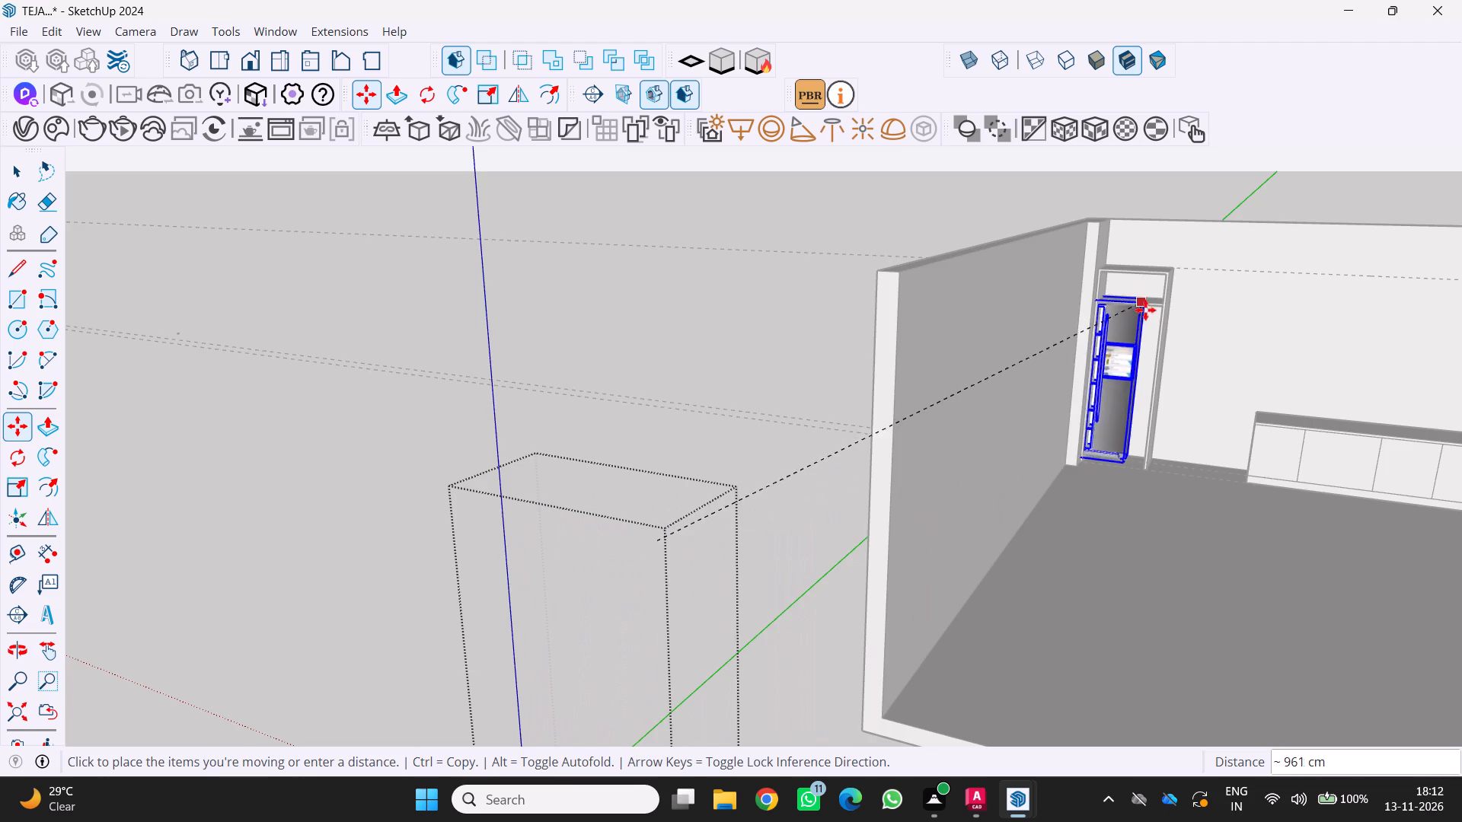
scroll(1152, 314, up, 4)
scroll(1138, 330, down, 4)
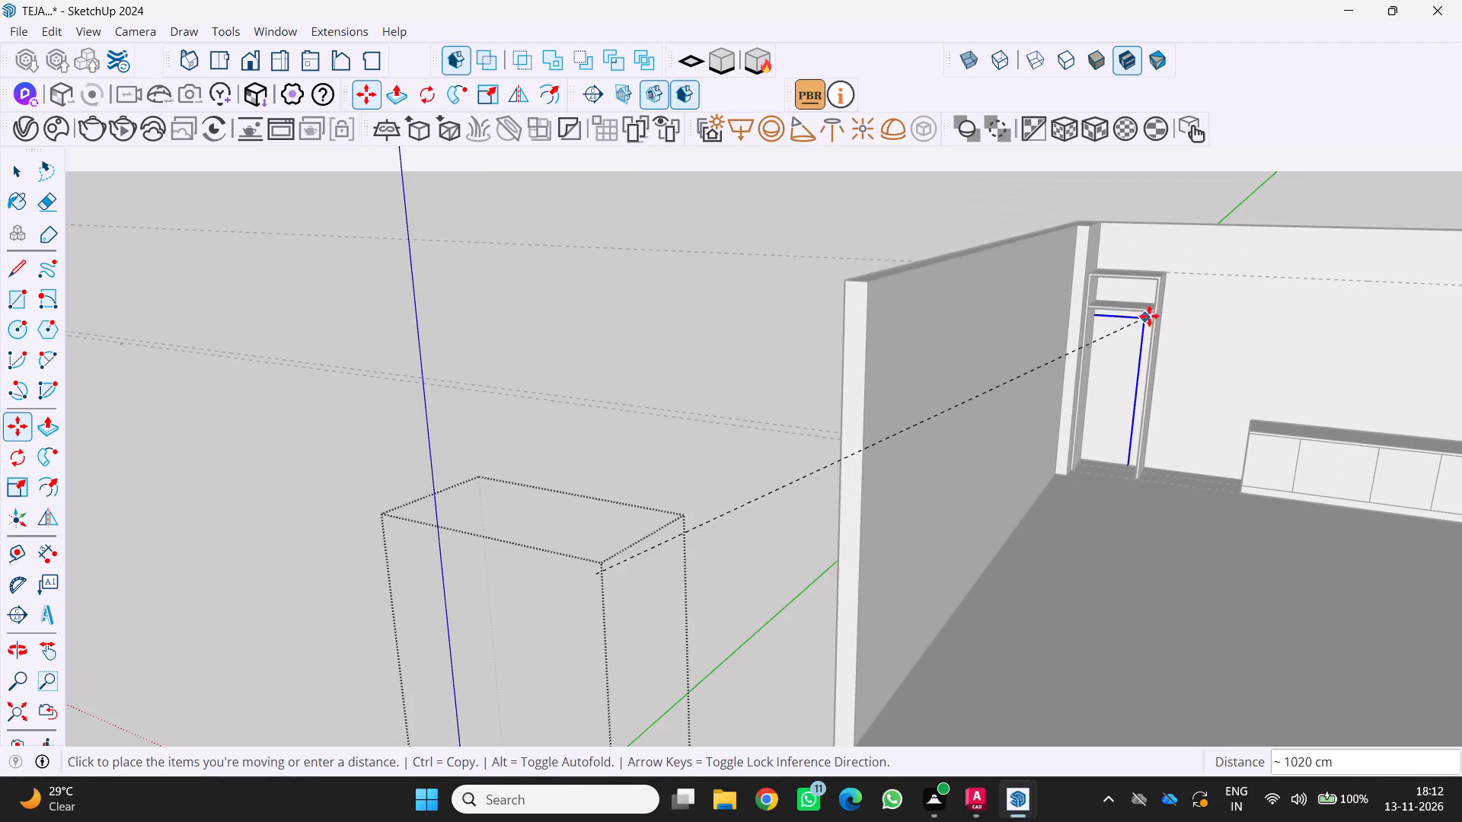
click(1151, 316)
scroll(1037, 415, down, 5)
key(space)
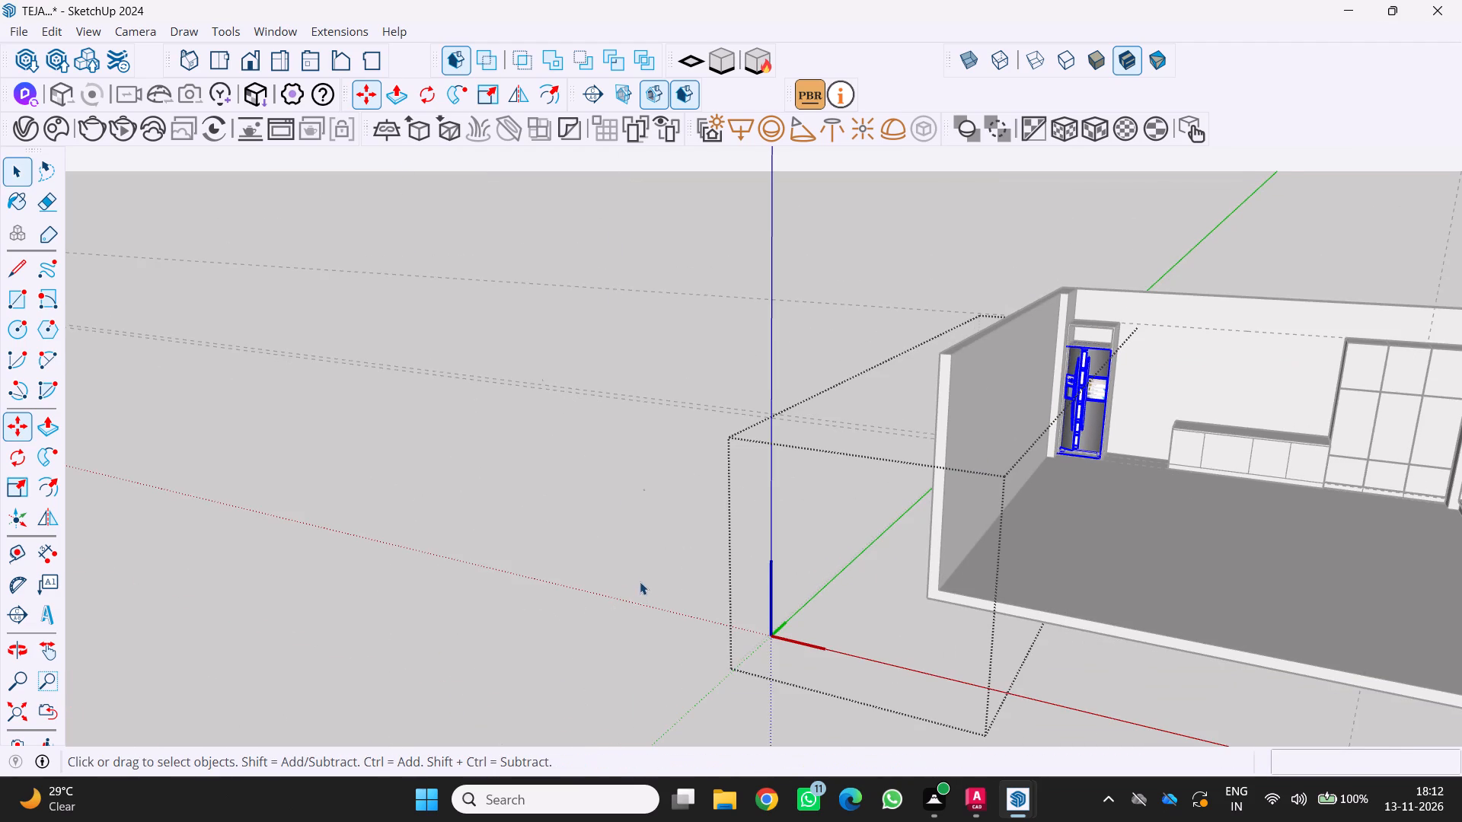
click(640, 579)
Examine the refrigerator's placement in the corner cabinet and the other units along the back wall.
scroll(1069, 424, up, 3)
middle_drag(1069, 422, 946, 424)
middle_click(945, 425)
scroll(945, 425, down, 5)
middle_drag(977, 432, 1043, 439)
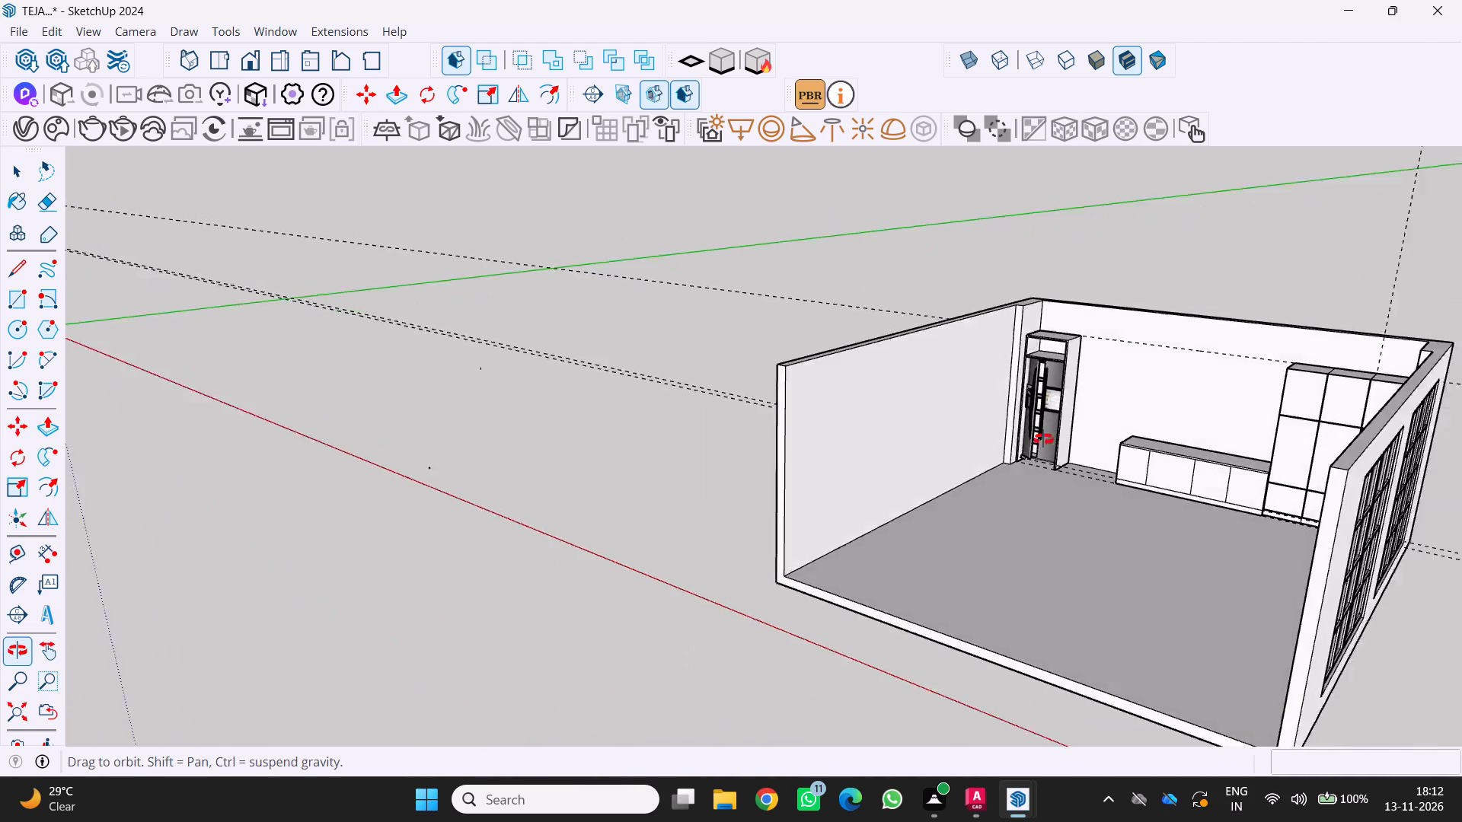
middle_drag(1043, 439, 1099, 429)
middle_click(1098, 425)
scroll(1069, 420, up, 4)
scroll(1119, 390, down, 5)
middle_drag(1141, 395, 1196, 409)
middle_click(1196, 409)
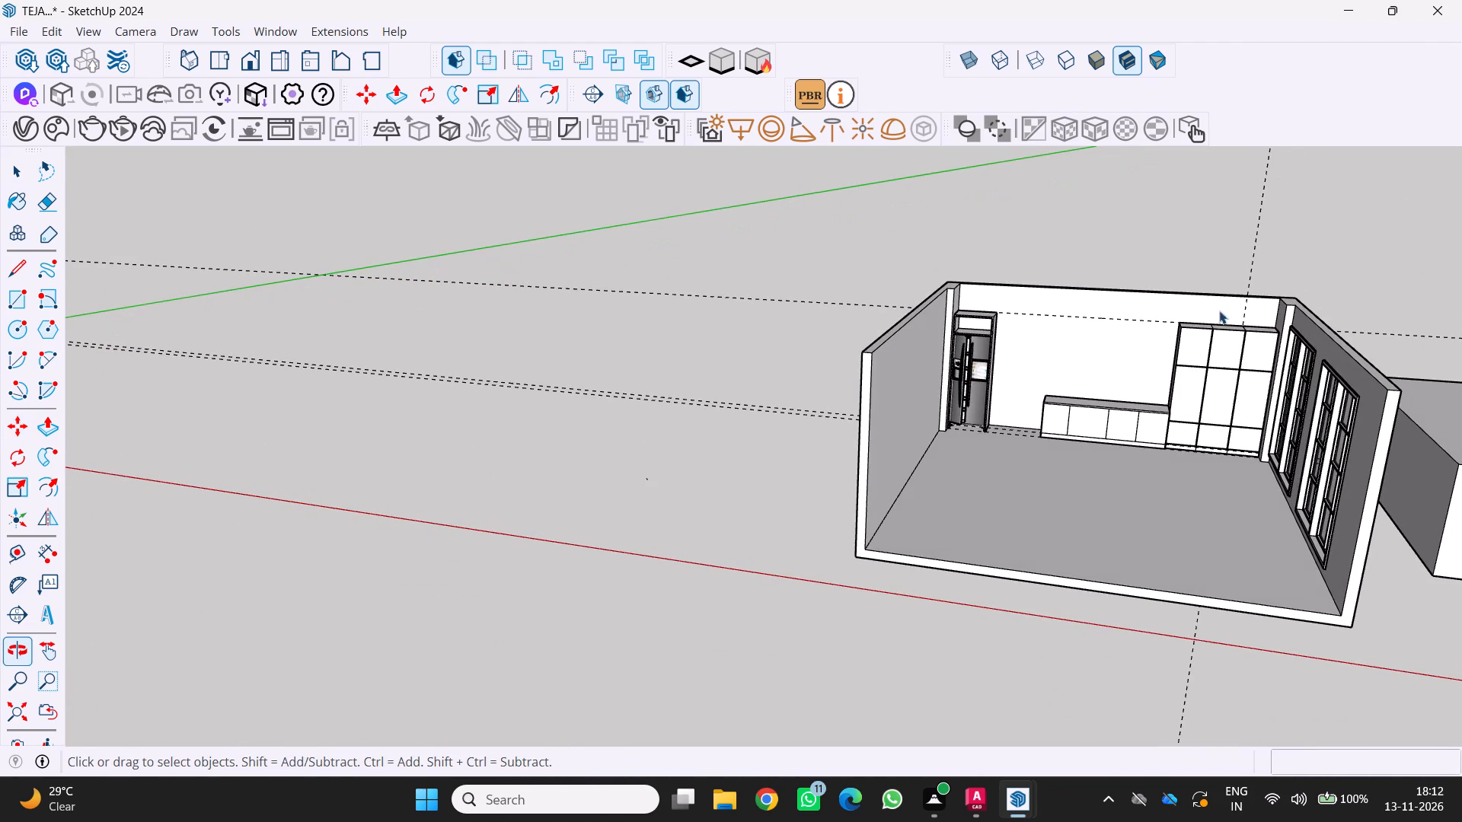
Copy the three-column tall cabinet from the back wall to the open ground outside the room, beyond the side wall.
click(1265, 335)
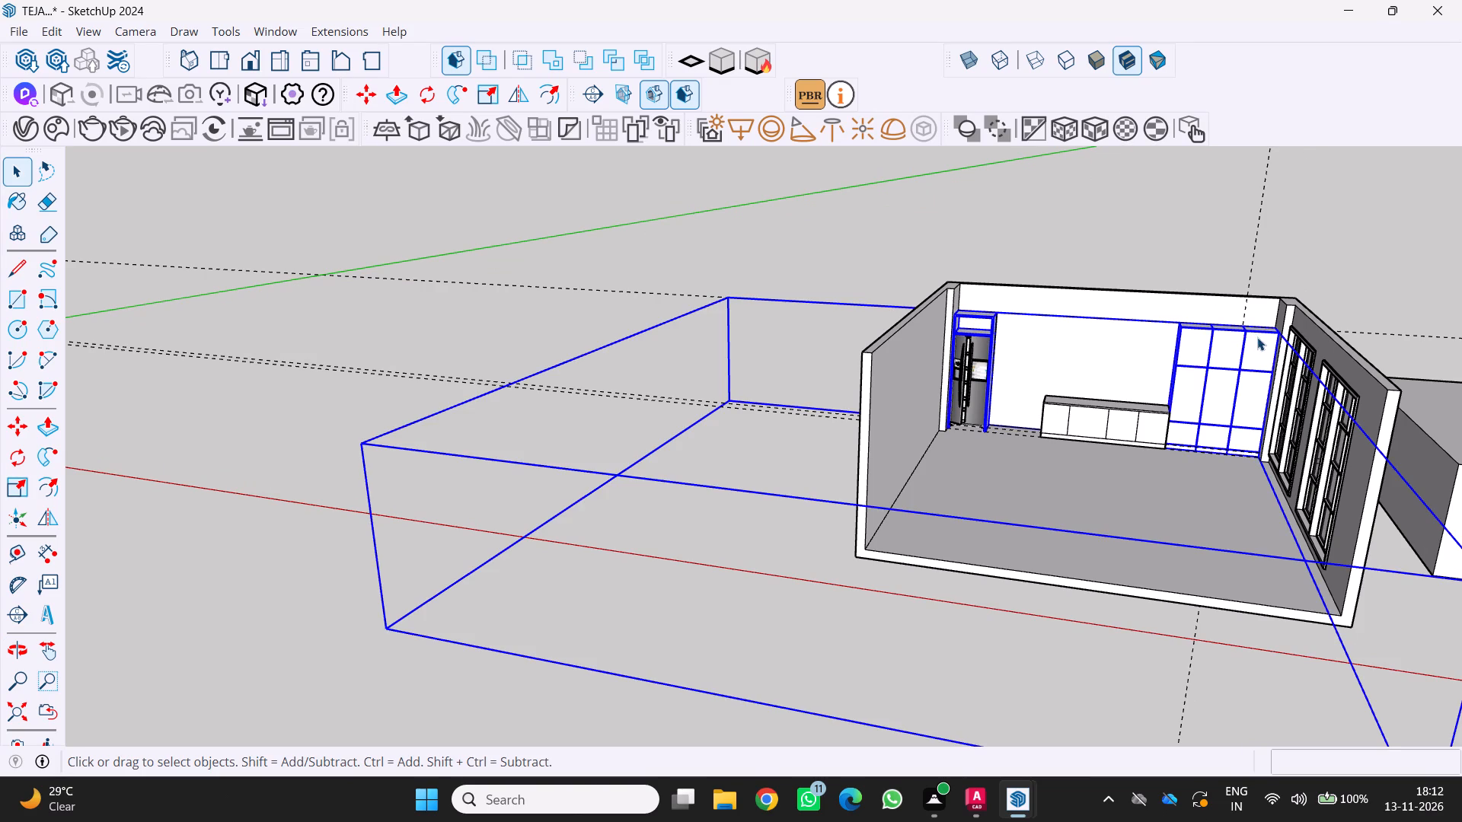
double_click(1257, 337)
double_click(1253, 342)
click(1253, 342)
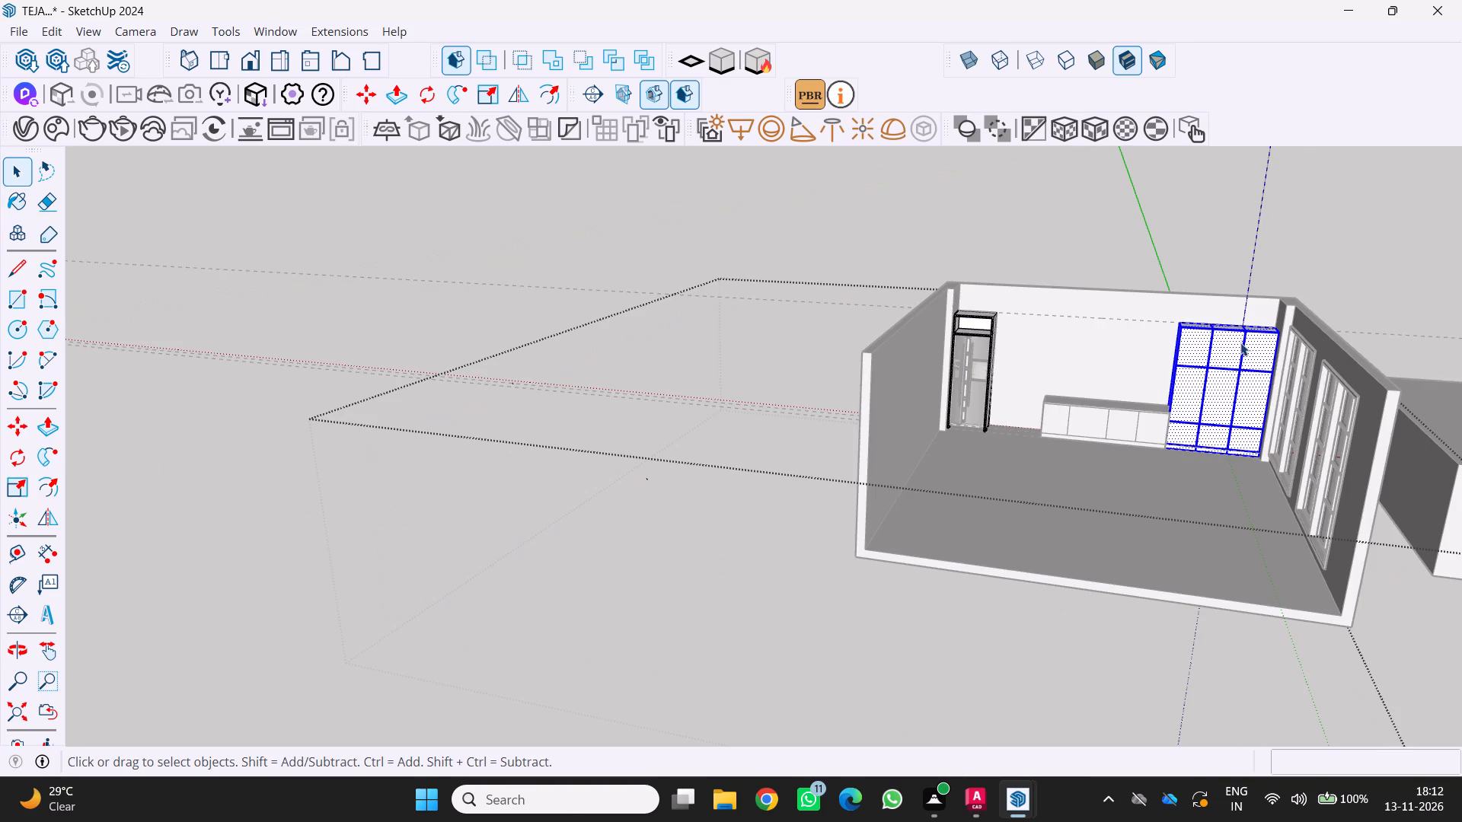
key(m)
scroll(1268, 318, up, 3)
middle_drag(1251, 350, 1234, 423)
scroll(1281, 355, up, 3)
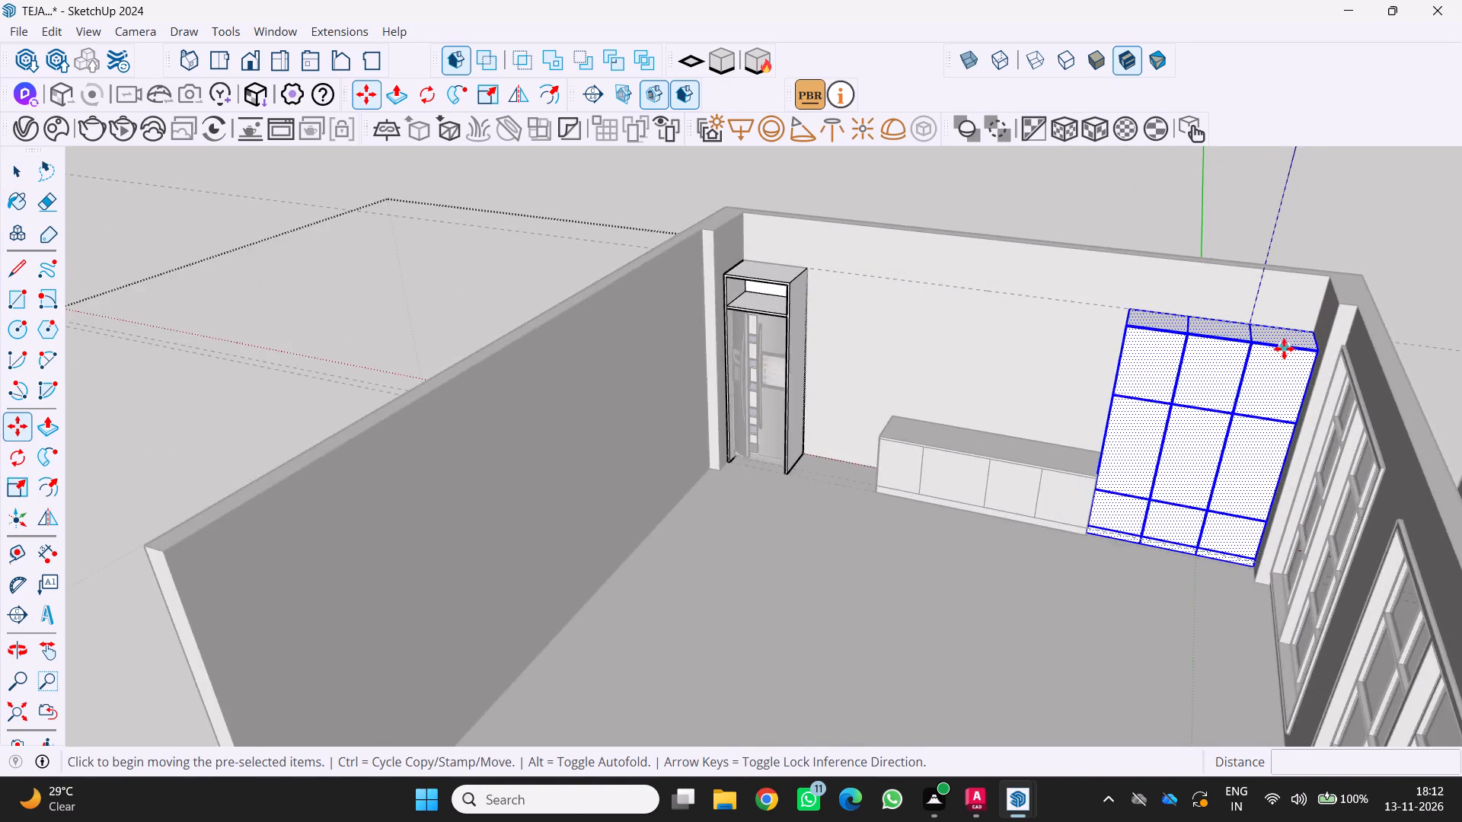
scroll(1284, 349, up, 5)
click(1314, 325)
scroll(1239, 343, down, 6)
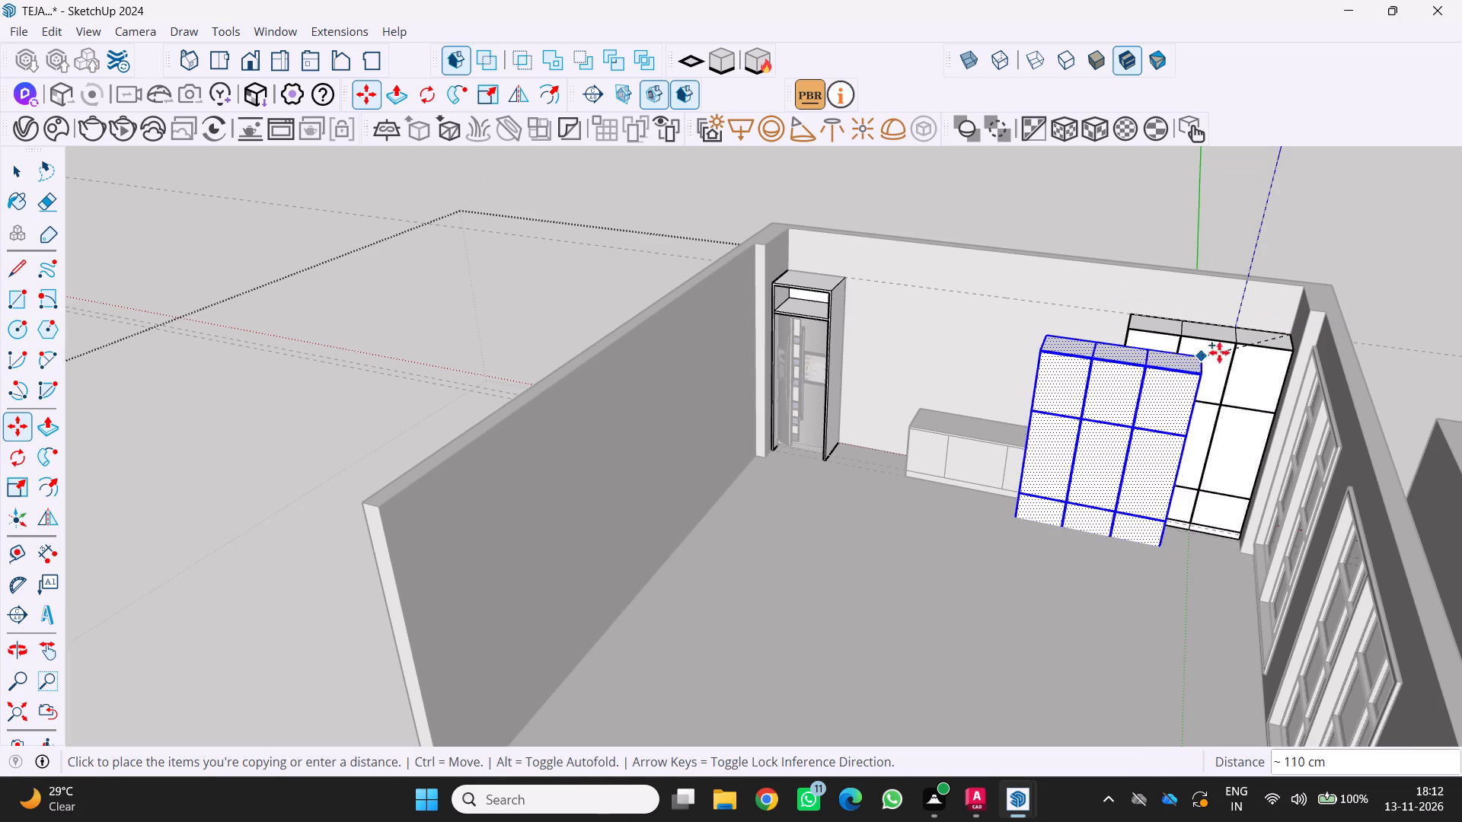
scroll(989, 416, down, 6)
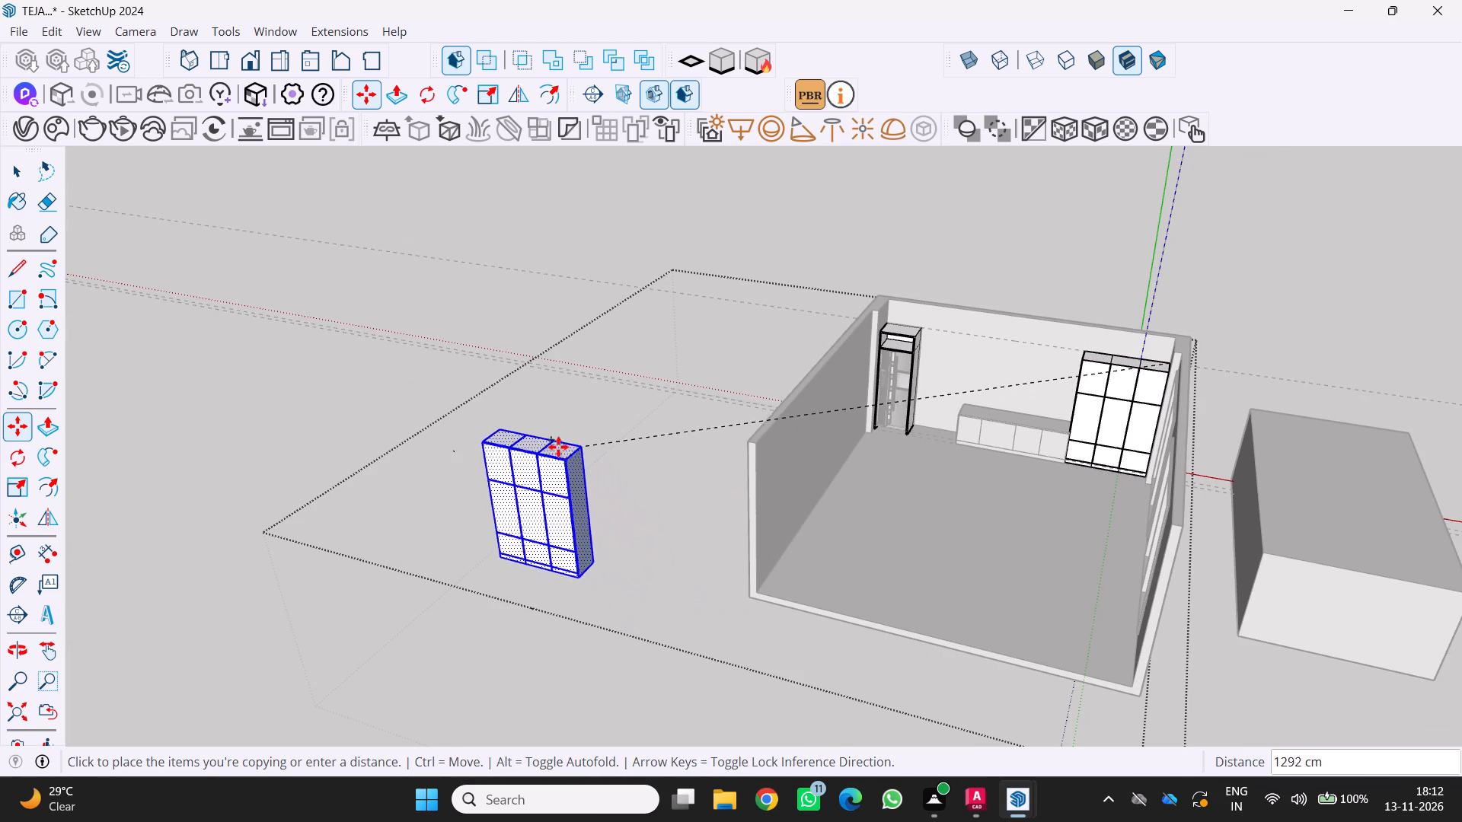
click(516, 451)
Examine the original tall cabinet and low units at the back wall, and the copied cabinet outside the room.
middle_drag(609, 483, 822, 394)
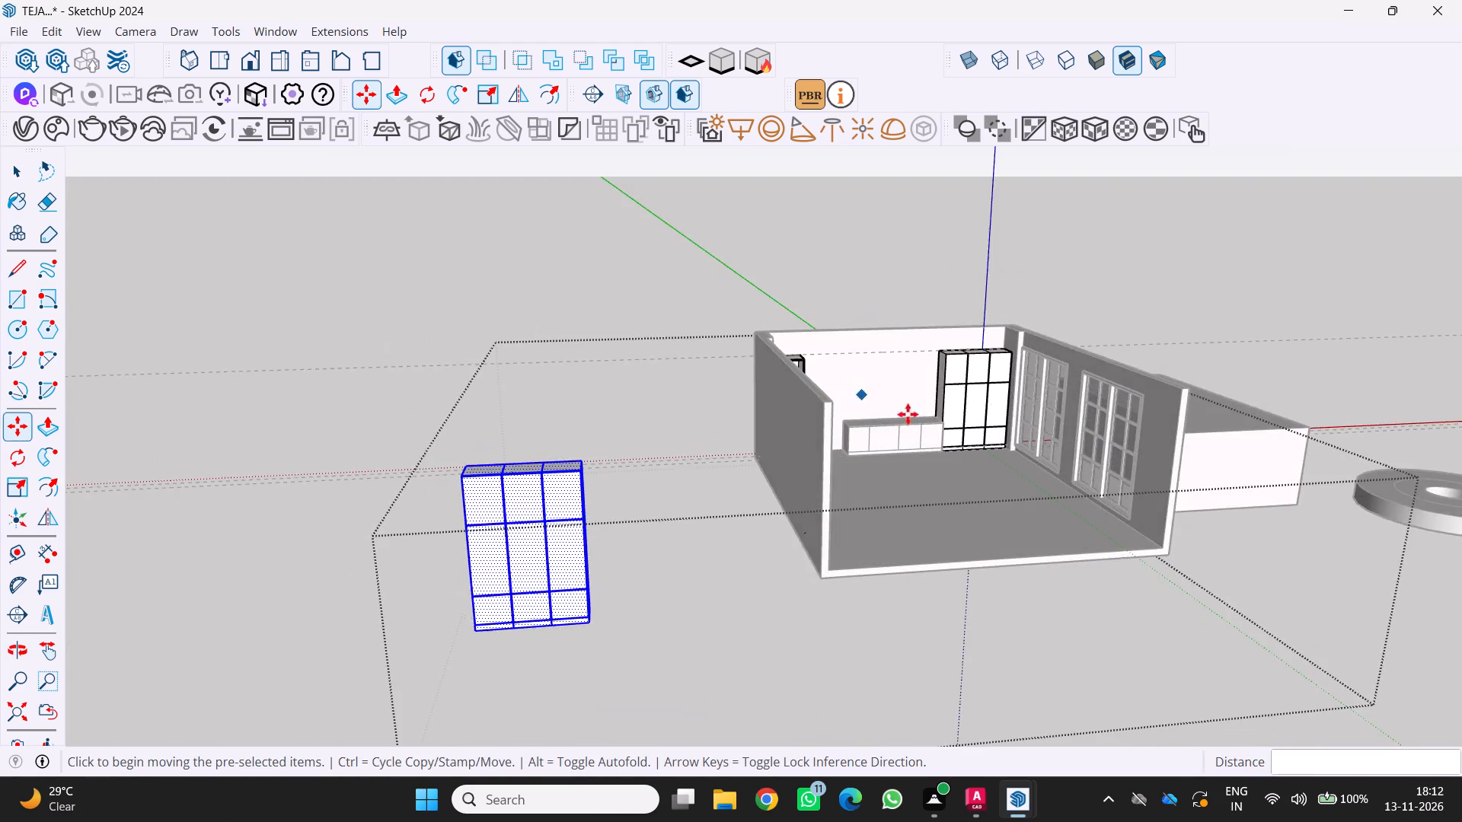
scroll(914, 410, up, 13)
middle_drag(1064, 523, 995, 554)
middle_click(993, 553)
middle_click(986, 553)
scroll(919, 484, up, 8)
middle_drag(862, 482, 936, 452)
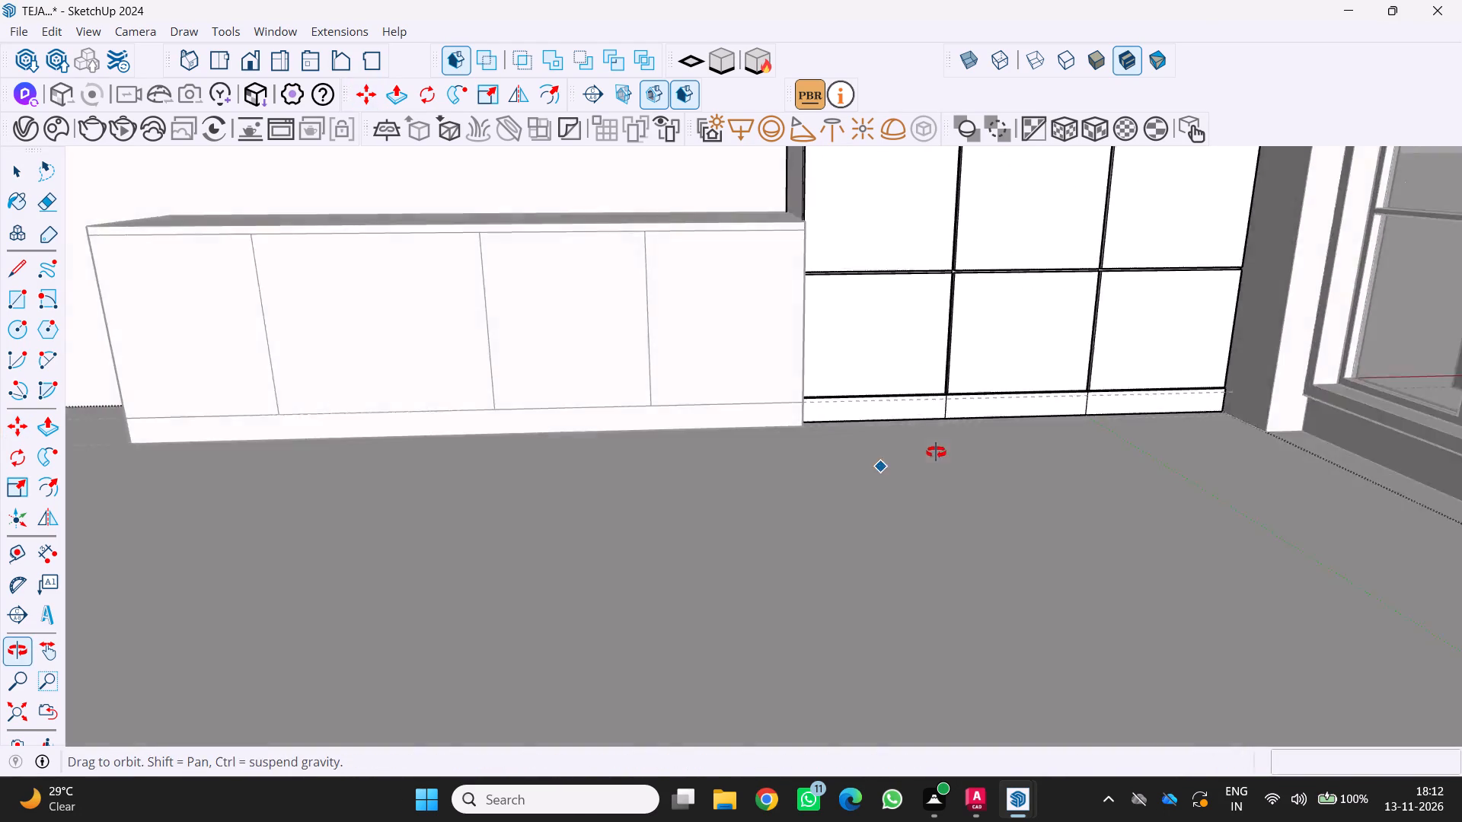
middle_drag(936, 452, 950, 457)
middle_drag(956, 457, 969, 457)
scroll(962, 457, down, 20)
scroll(962, 457, down, 3)
middle_drag(317, 711, 319, 706)
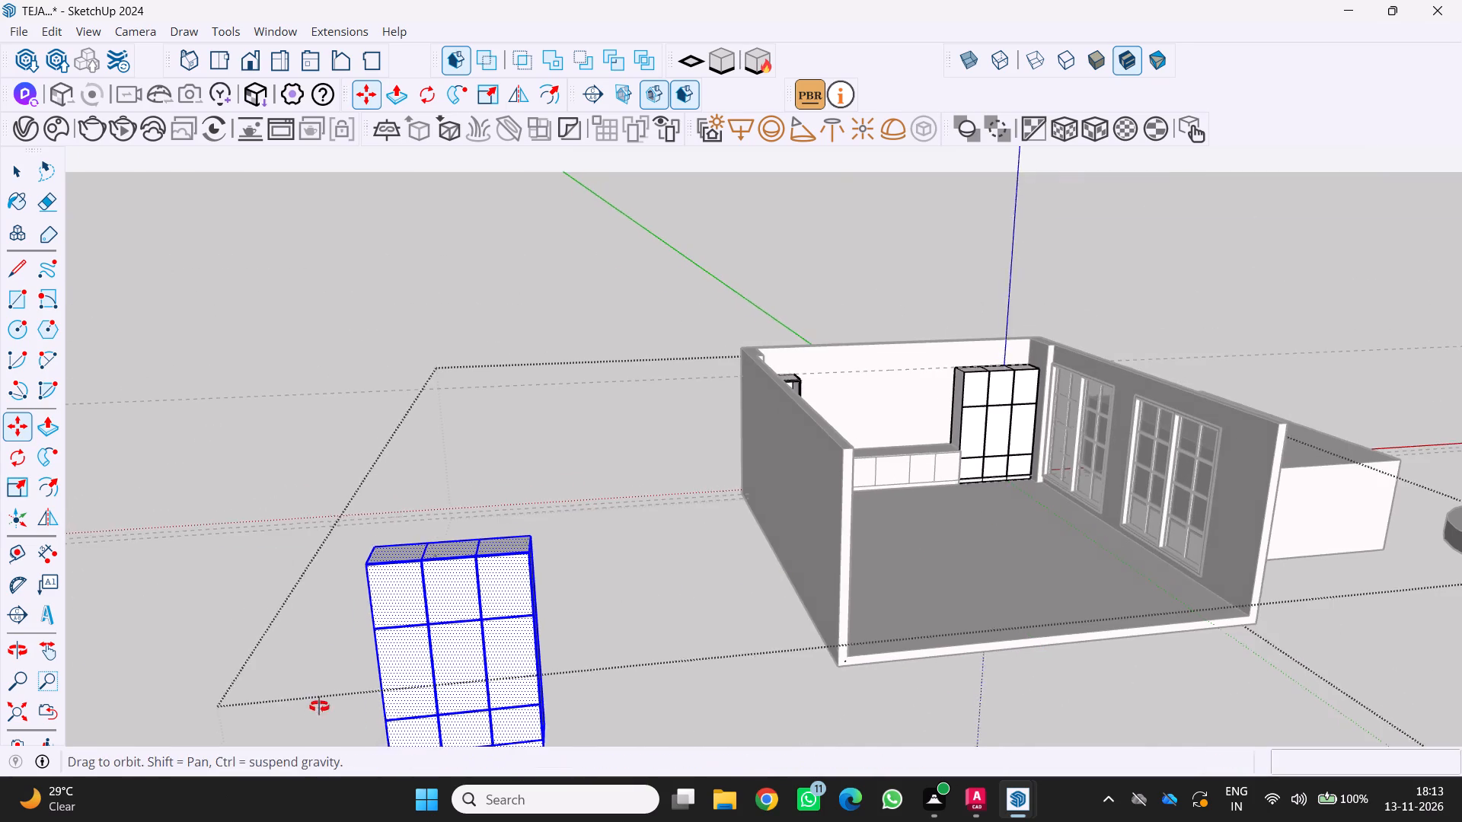
middle_drag(319, 706, 356, 599)
middle_click(356, 598)
middle_click(356, 598)
Erase the top compartment of the copied cabinet's outermost column, the one farthest from the room.
scroll(357, 598, down, 3)
middle_drag(366, 585, 234, 725)
scroll(395, 616, up, 4)
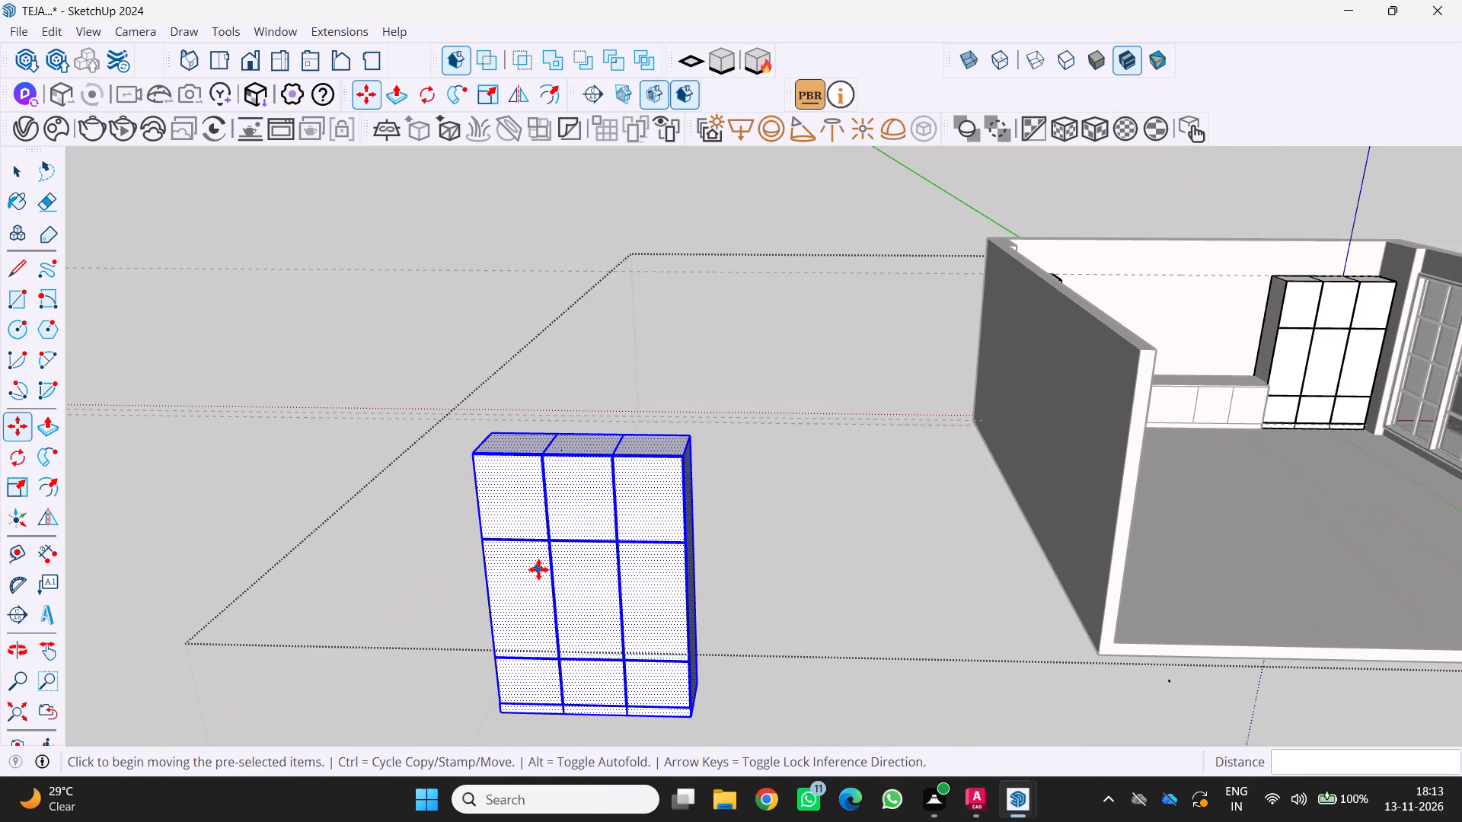
scroll(559, 504, up, 2)
key(e)
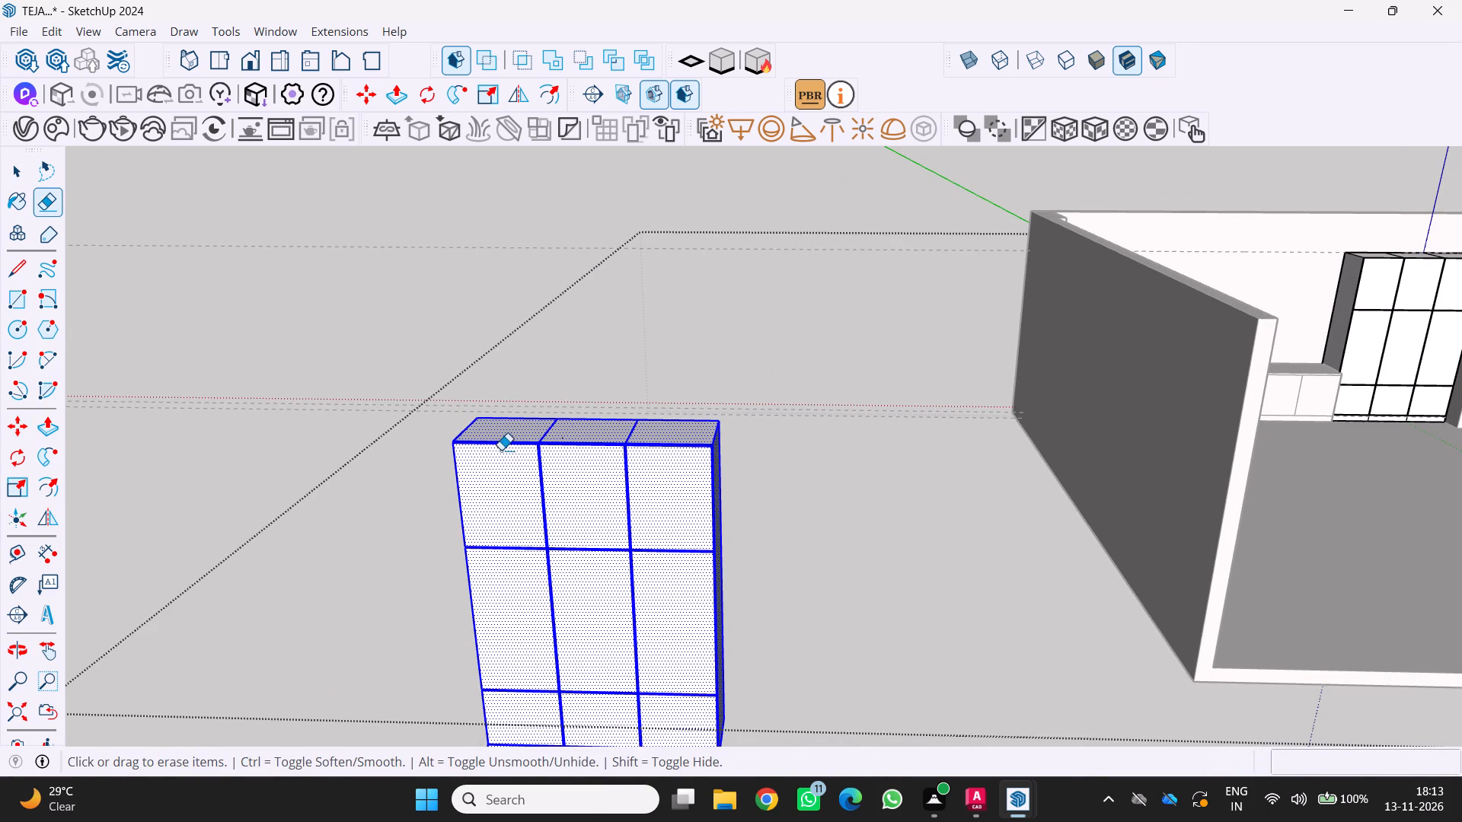
click(500, 443)
drag(500, 443, 509, 438)
drag(509, 441, 519, 429)
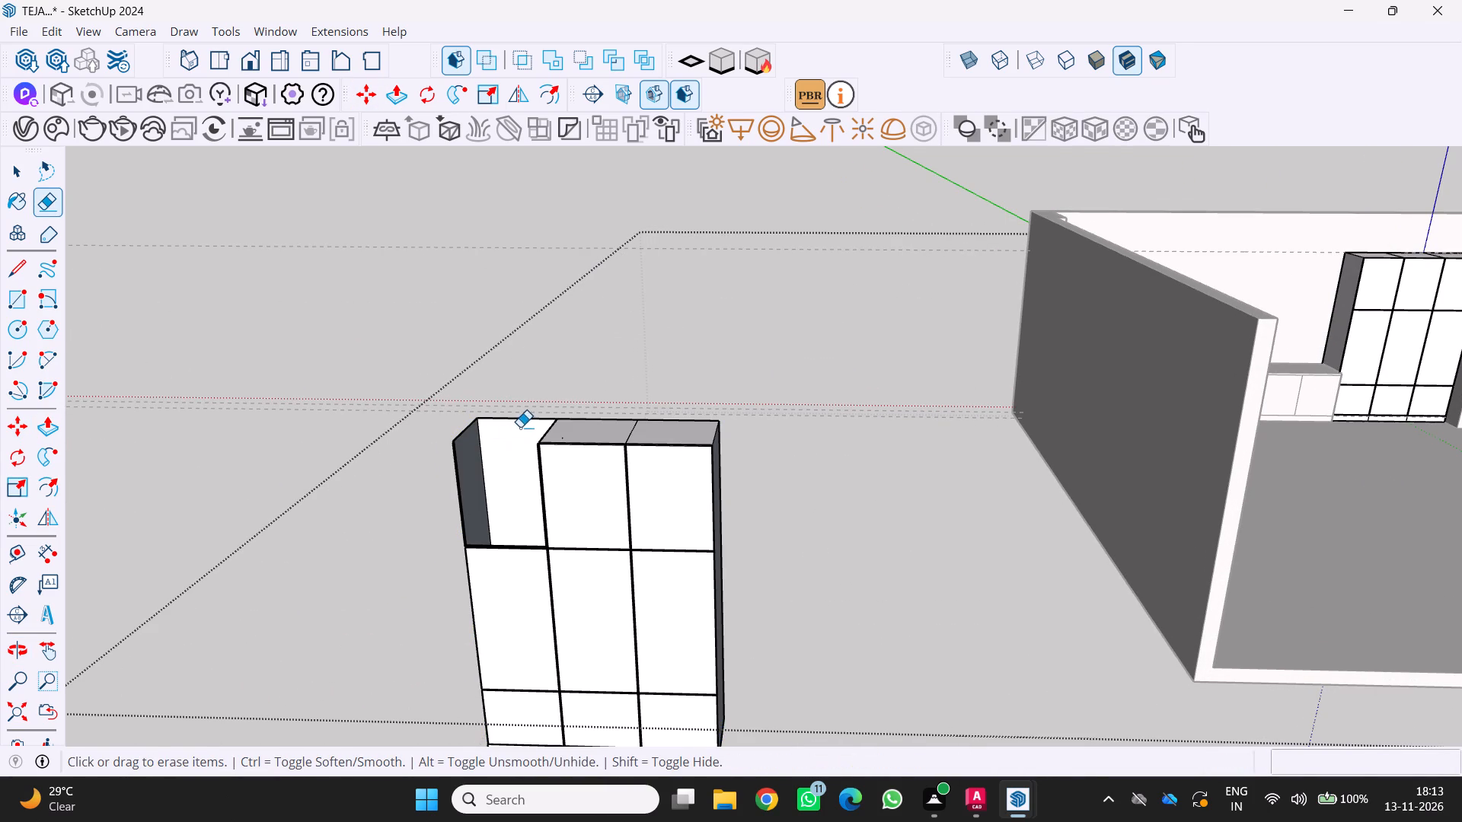
click(521, 427)
click(524, 416)
drag(447, 461, 500, 425)
drag(398, 537, 413, 512)
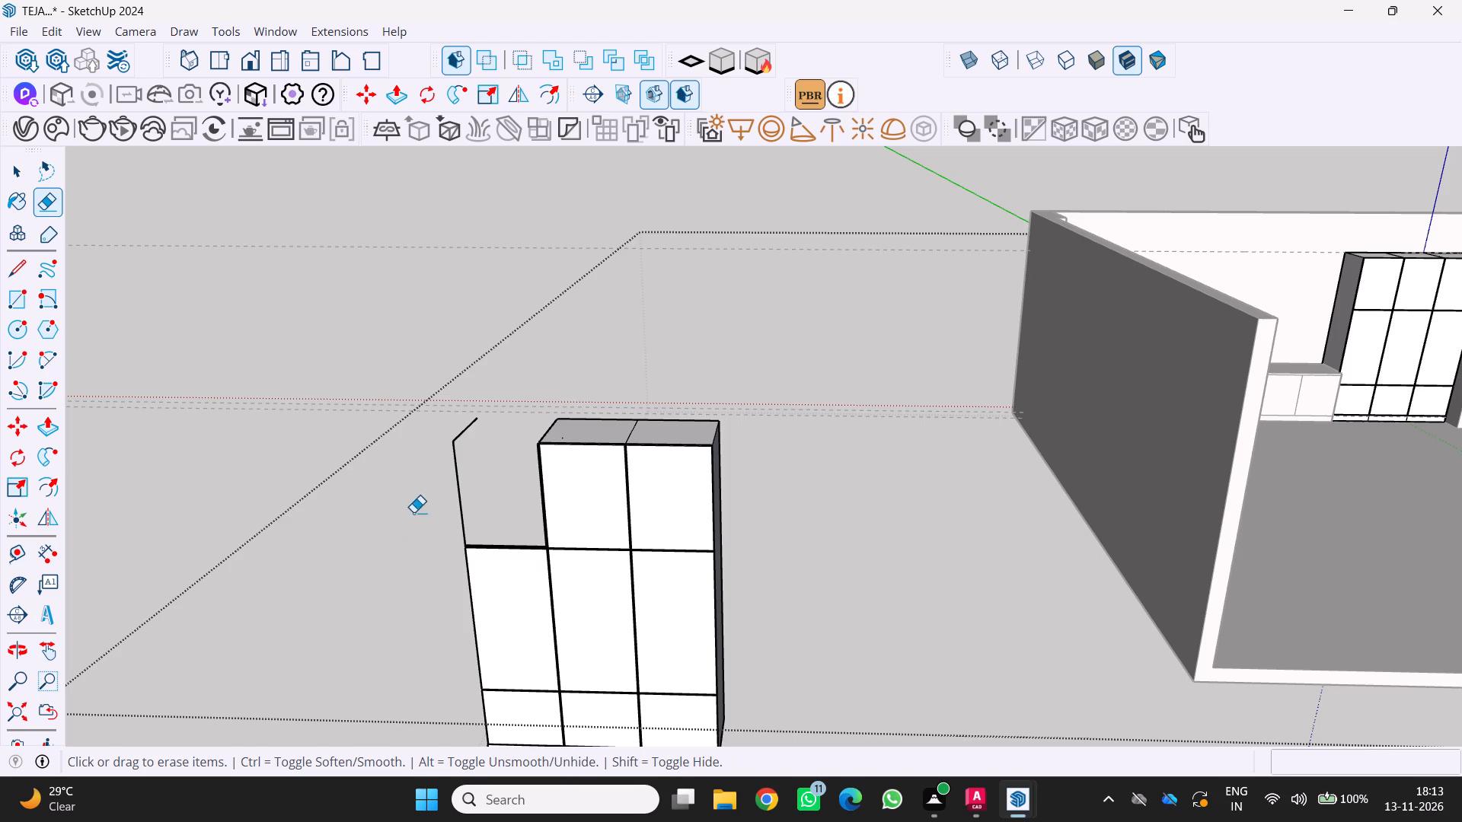
drag(413, 512, 418, 512)
Erase the middle compartment of the copied cabinet's outermost column along with its leftover side and top edges.
drag(454, 588, 512, 539)
drag(487, 572, 494, 543)
click(480, 554)
drag(480, 533, 481, 546)
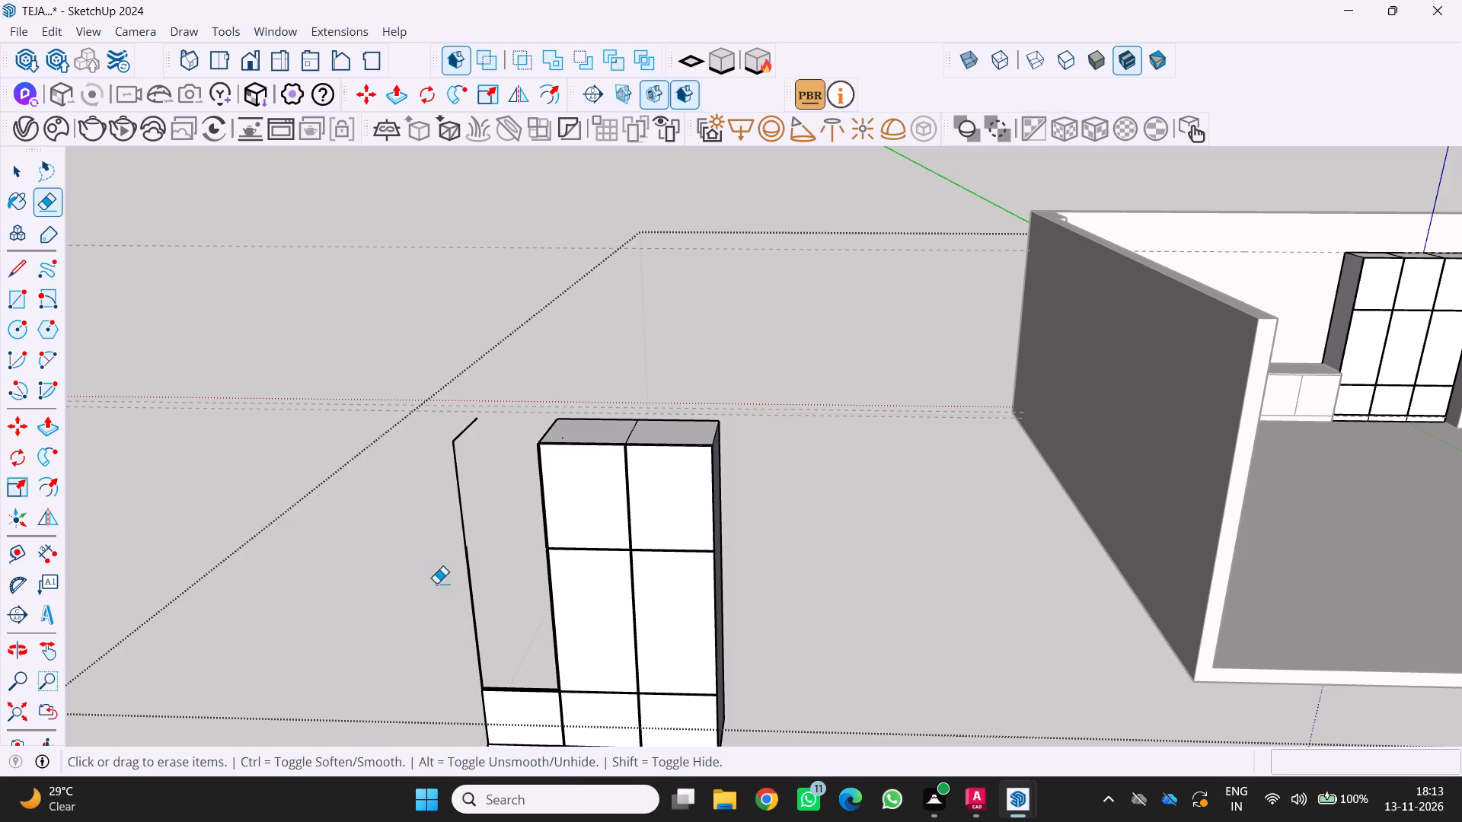
drag(448, 550, 478, 558)
drag(461, 581, 467, 573)
drag(471, 534, 450, 567)
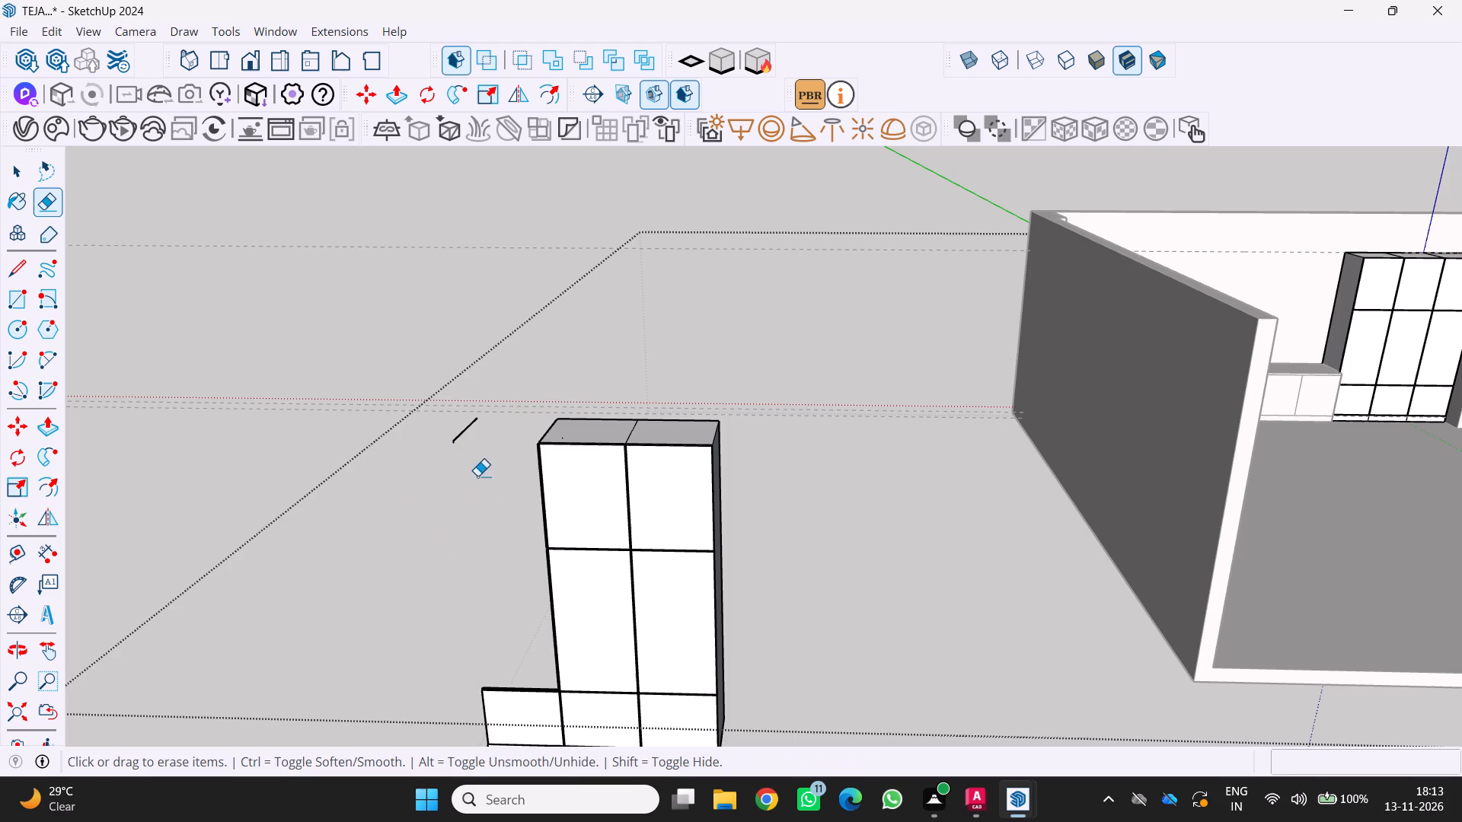
drag(464, 434, 433, 451)
Erase the bottom compartment and plinth of the outermost column and its stray edges, leaving a two-column cabinet.
middle_drag(443, 532, 560, 490)
middle_click(561, 490)
scroll(561, 490, down, 3)
middle_click(561, 490)
scroll(838, 587, up, 1)
middle_drag(839, 588, 796, 699)
scroll(796, 699, up, 3)
scroll(834, 620, down, 7)
scroll(902, 745, up, 1)
middle_drag(879, 725, 868, 693)
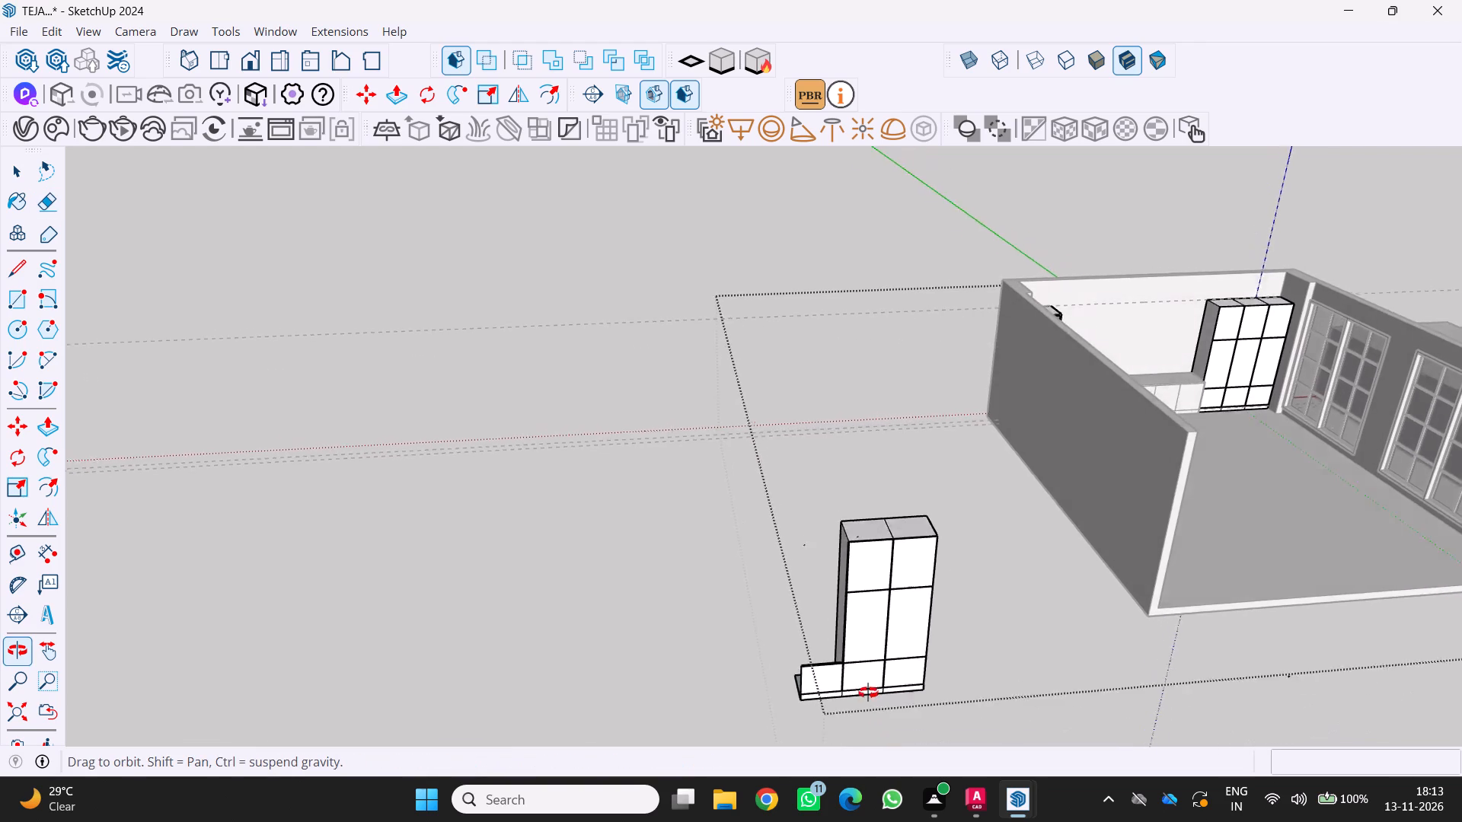
middle_drag(868, 693, 852, 629)
scroll(784, 622, up, 9)
drag(751, 573, 764, 552)
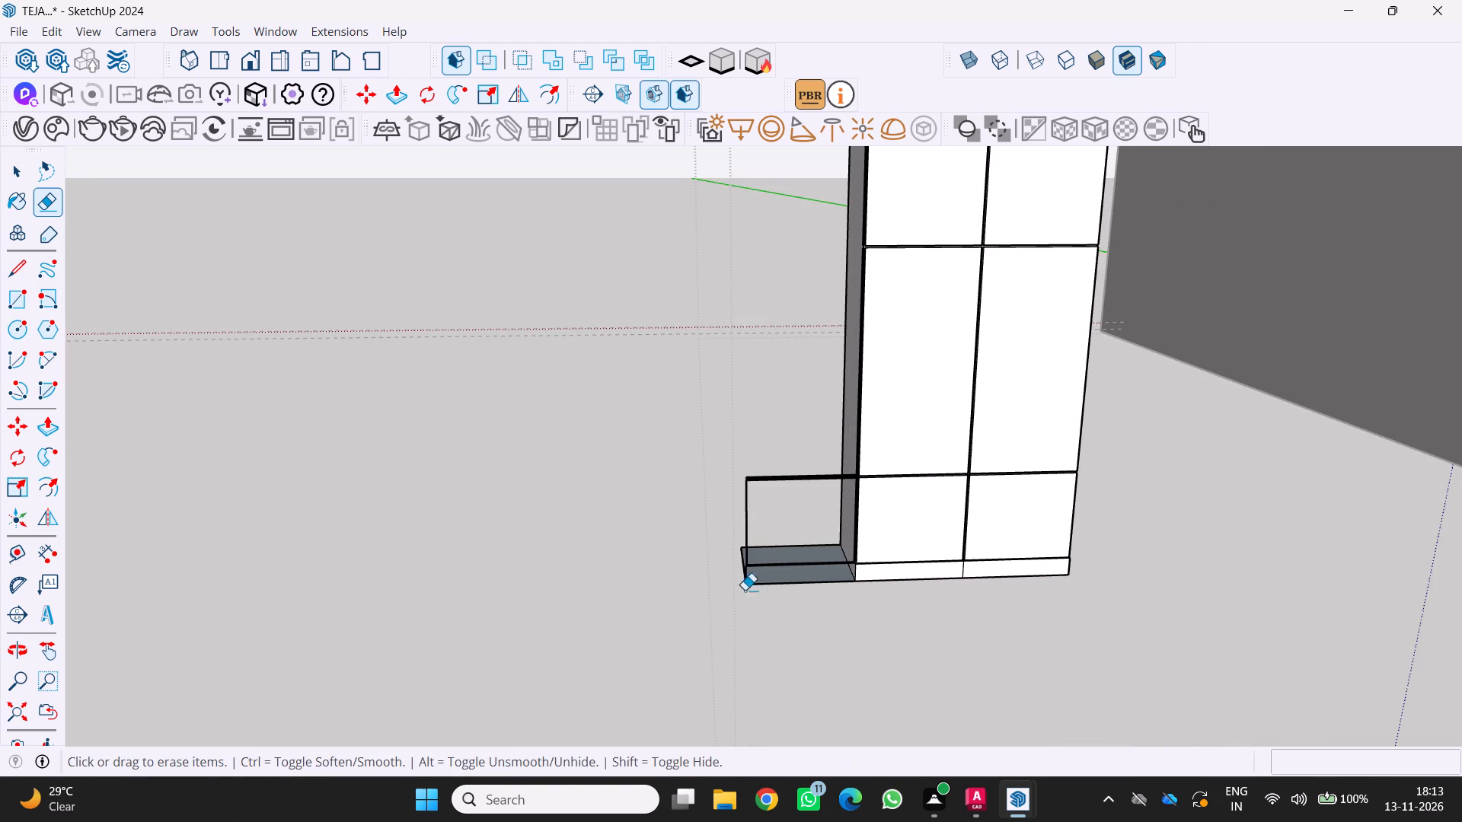
drag(745, 589, 765, 542)
drag(747, 581, 739, 539)
drag(749, 540, 760, 534)
click(754, 478)
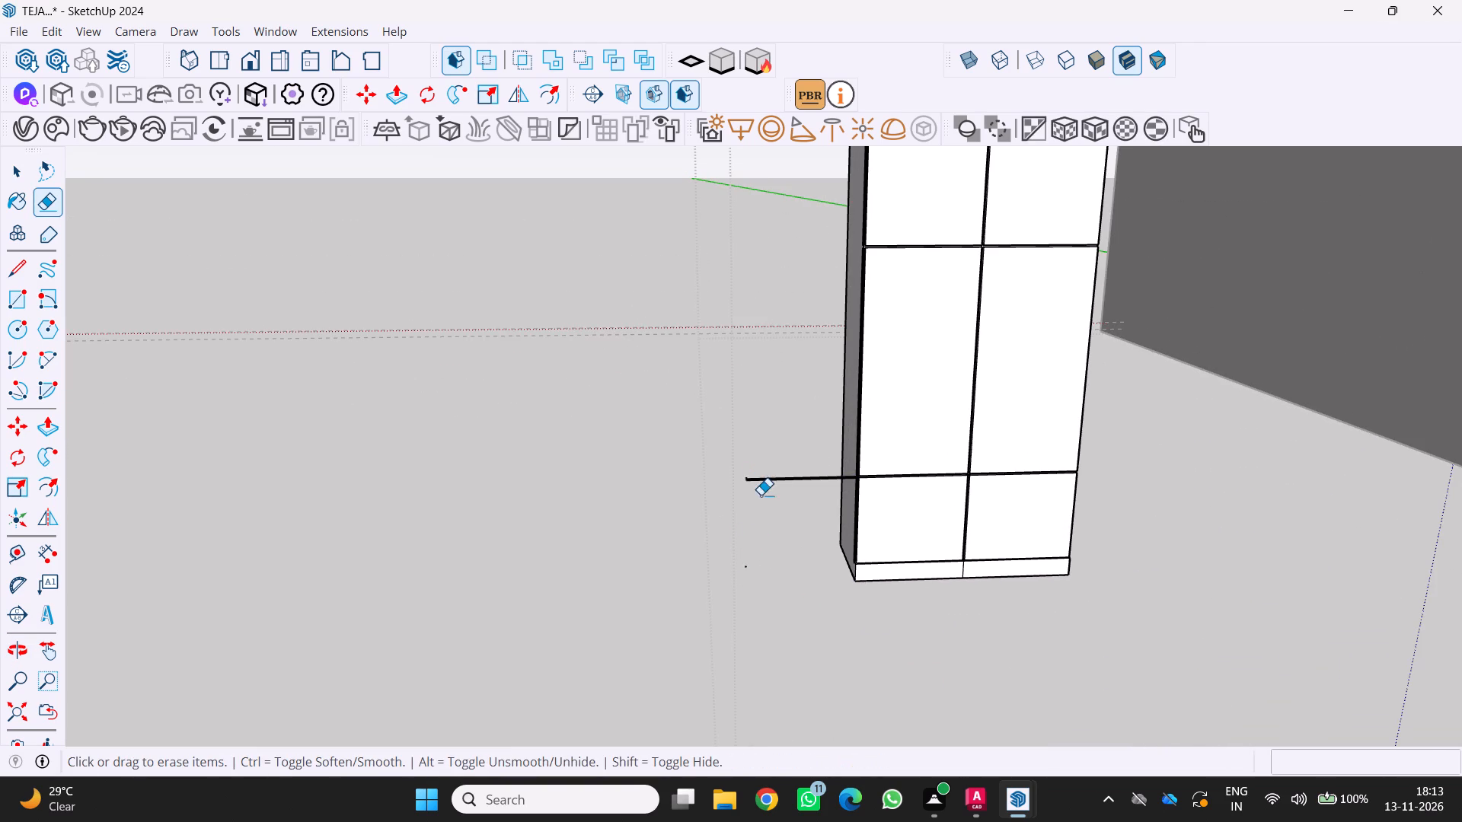
drag(787, 470, 768, 497)
drag(749, 488, 763, 462)
drag(736, 490, 720, 528)
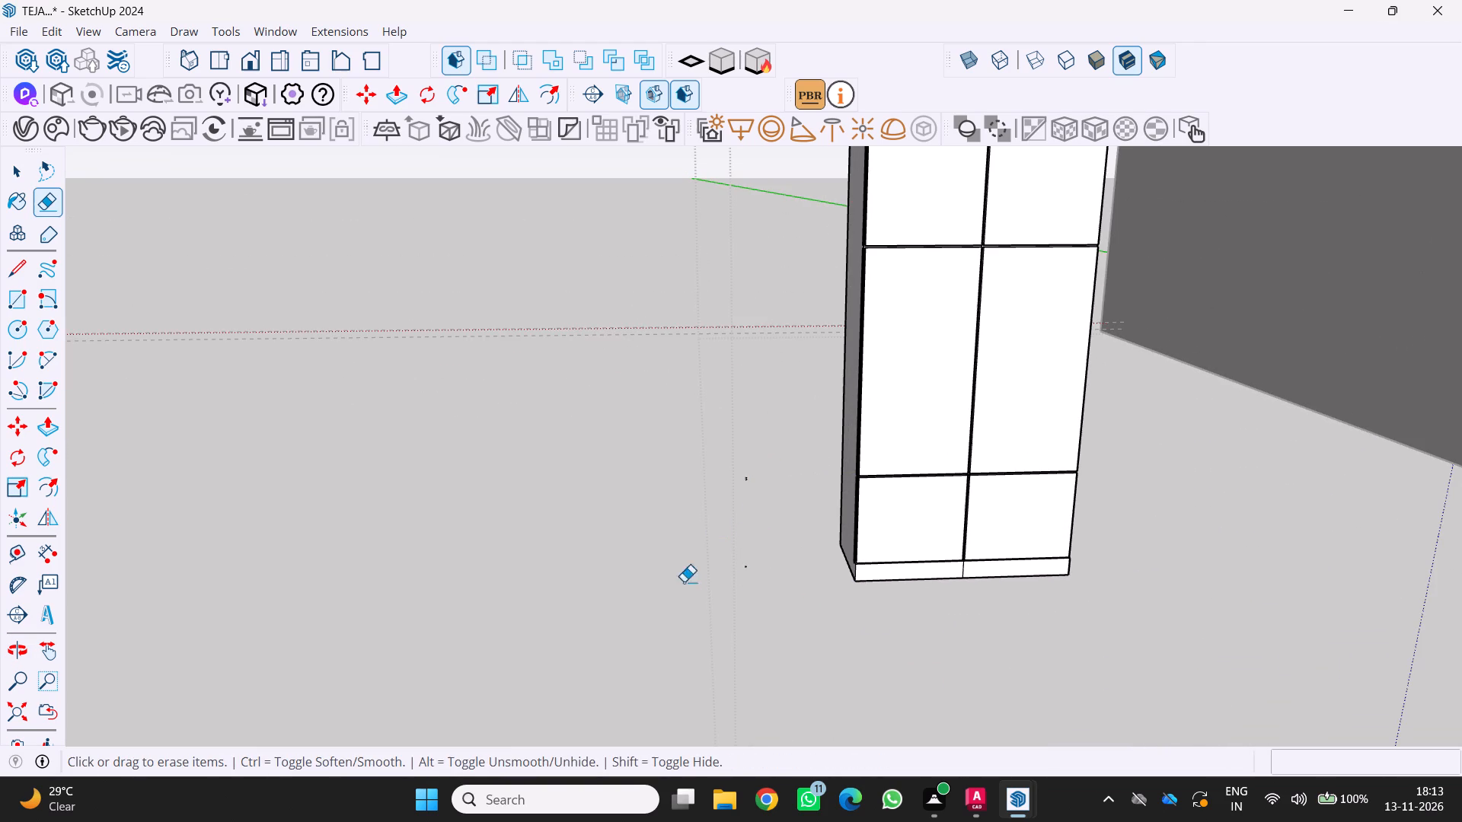
drag(734, 566, 761, 566)
click(749, 482)
click(602, 540)
Erase the top compartment of the two-column cabinet's outer column, farthest from the room.
scroll(584, 576, down, 5)
middle_drag(571, 613, 529, 730)
scroll(529, 730, up, 3)
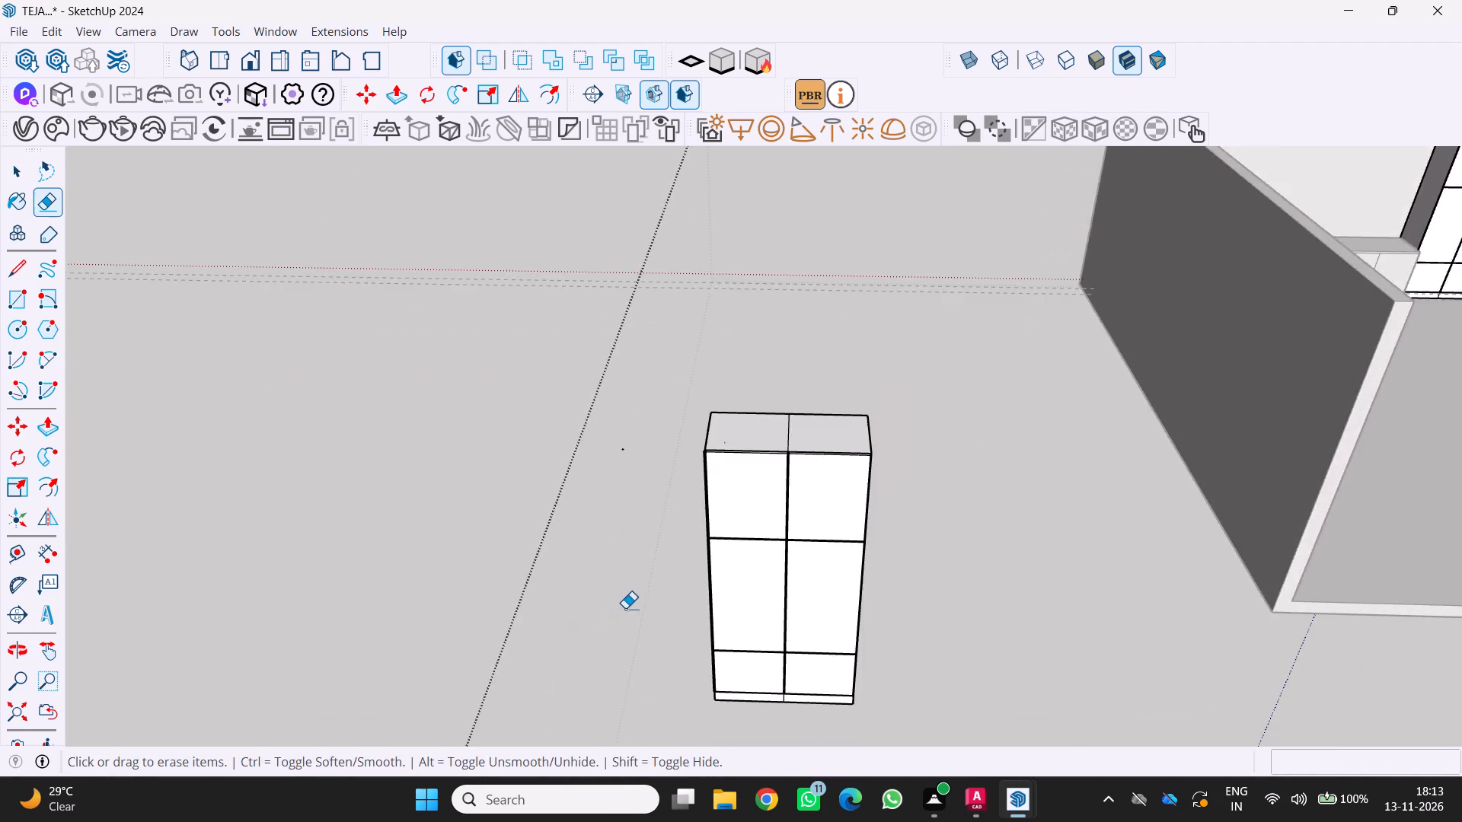
scroll(625, 608, up, 4)
middle_drag(725, 575, 752, 588)
scroll(780, 374, up, 4)
middle_drag(782, 386, 749, 444)
middle_drag(733, 455, 726, 460)
scroll(728, 458, down, 5)
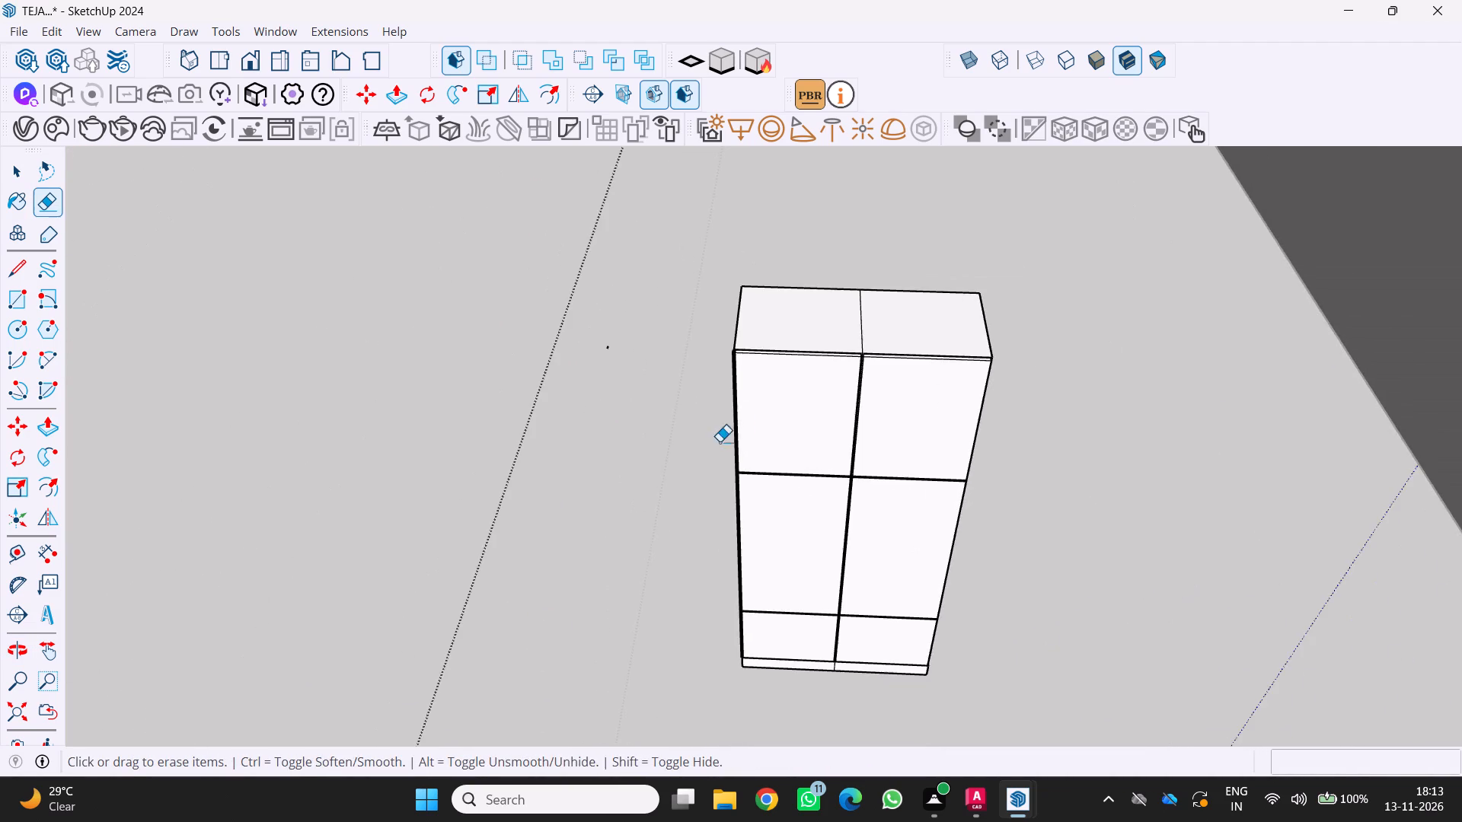
scroll(756, 397, up, 6)
drag(776, 346, 780, 266)
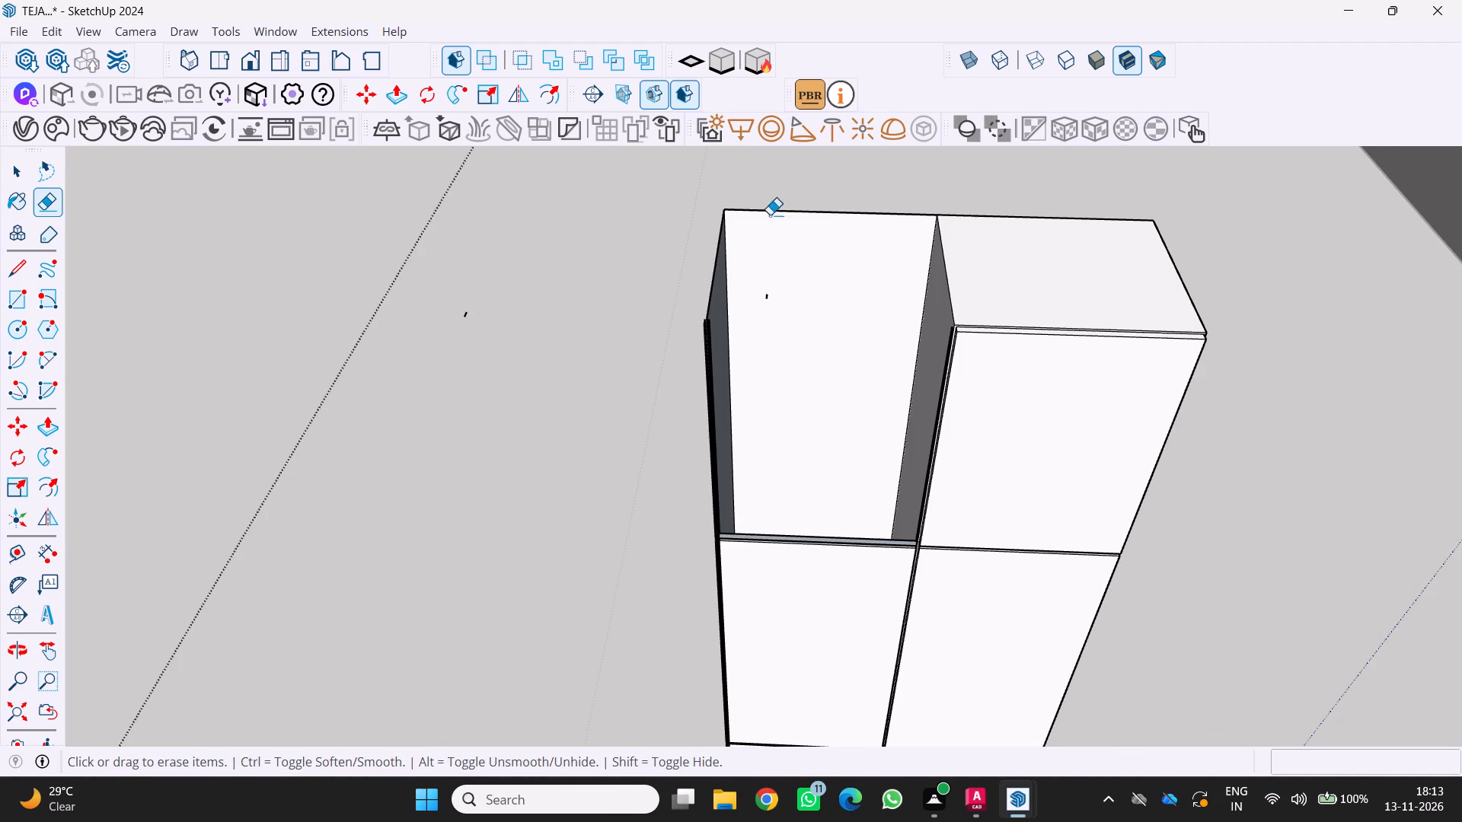
drag(758, 234, 769, 204)
drag(702, 266, 720, 260)
drag(693, 327, 706, 334)
drag(707, 365, 735, 330)
scroll(703, 335, down, 4)
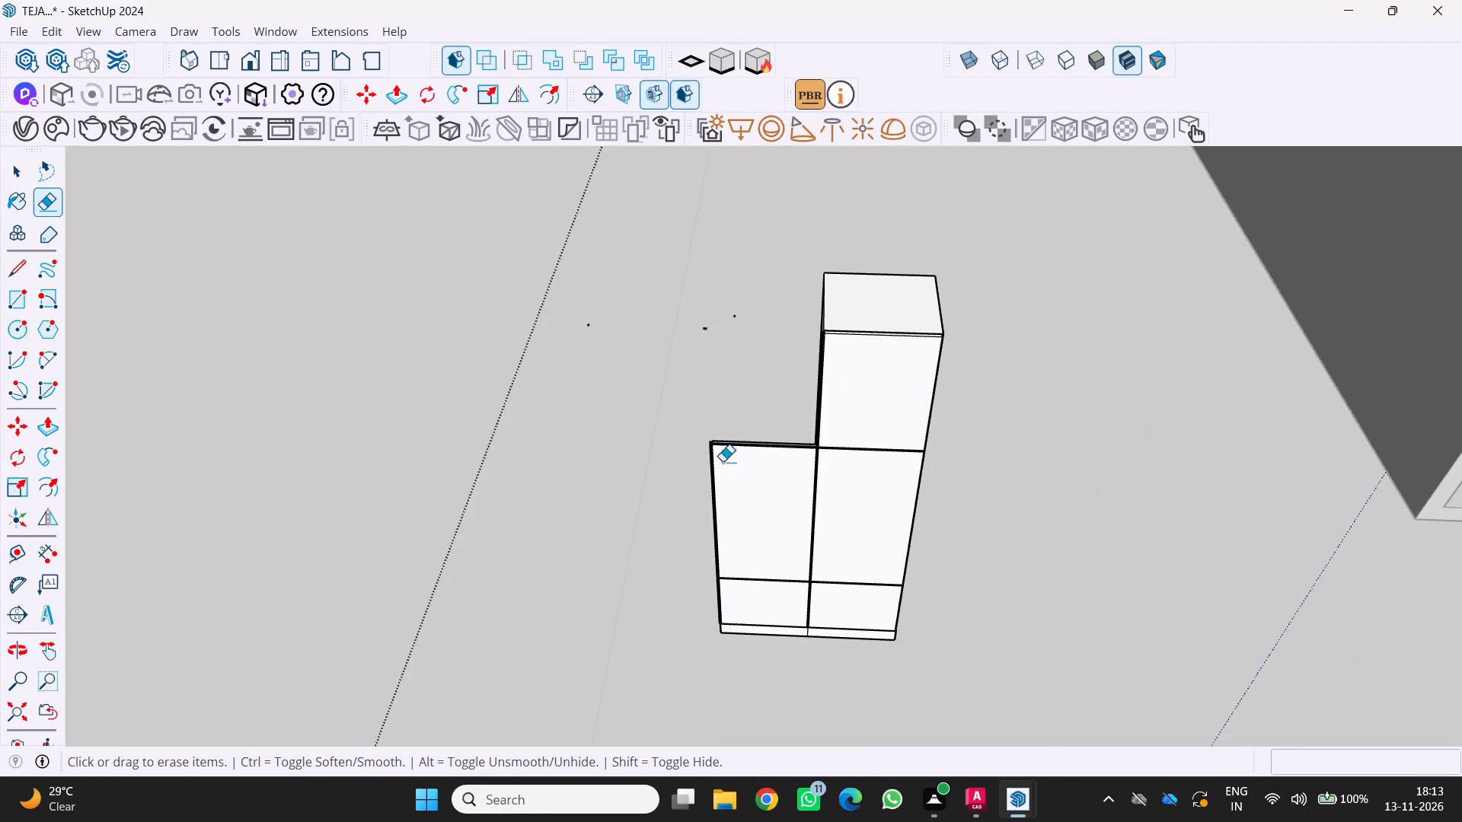
Erase the middle compartment of the two-column cabinet's outer column along with its leftover top and side edges.
middle_drag(728, 461, 850, 384)
middle_click(852, 383)
scroll(873, 382, up, 7)
drag(786, 389, 783, 374)
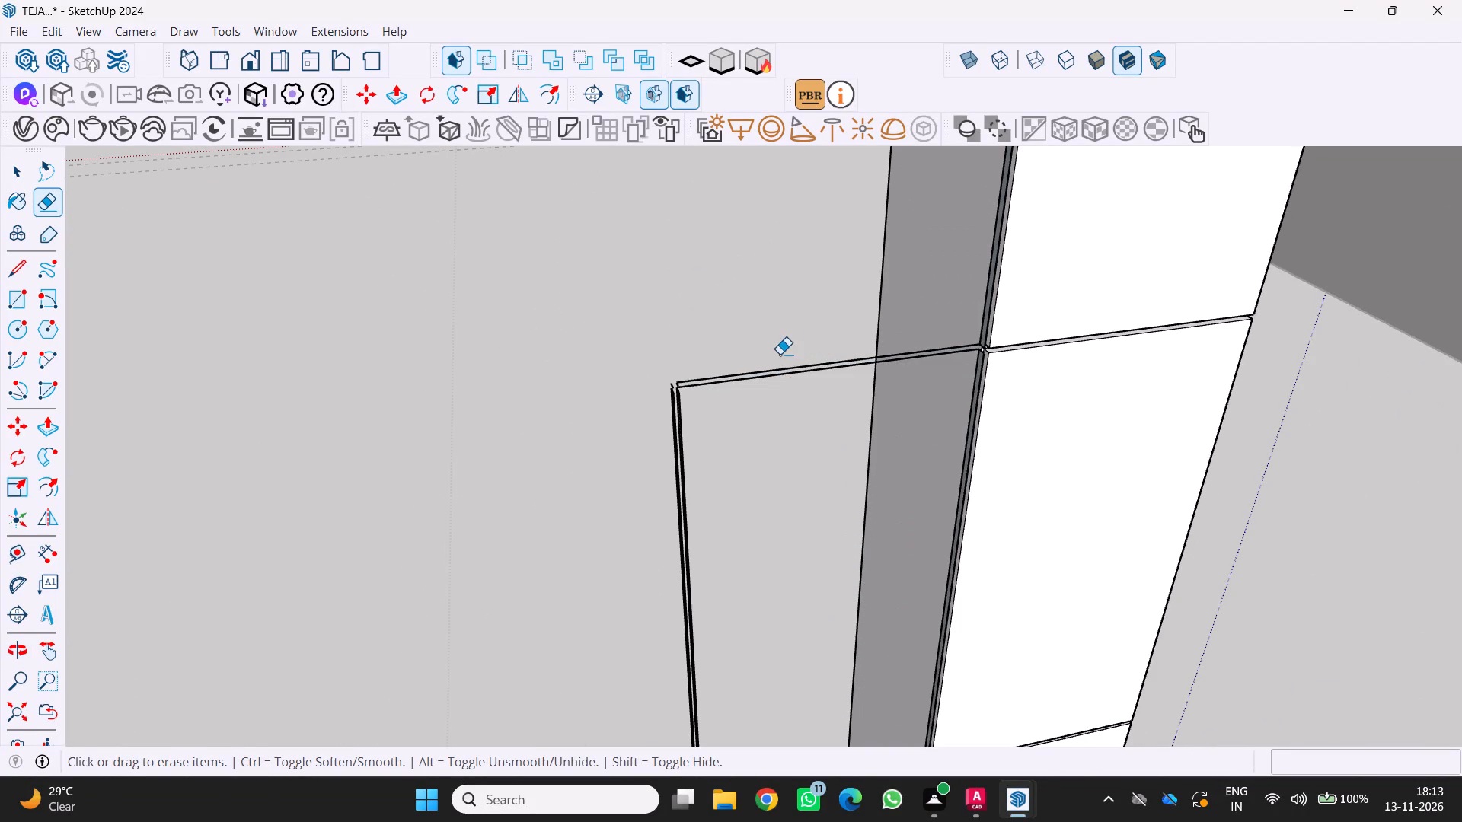
drag(780, 365, 777, 395)
drag(682, 448, 675, 422)
drag(678, 408, 685, 378)
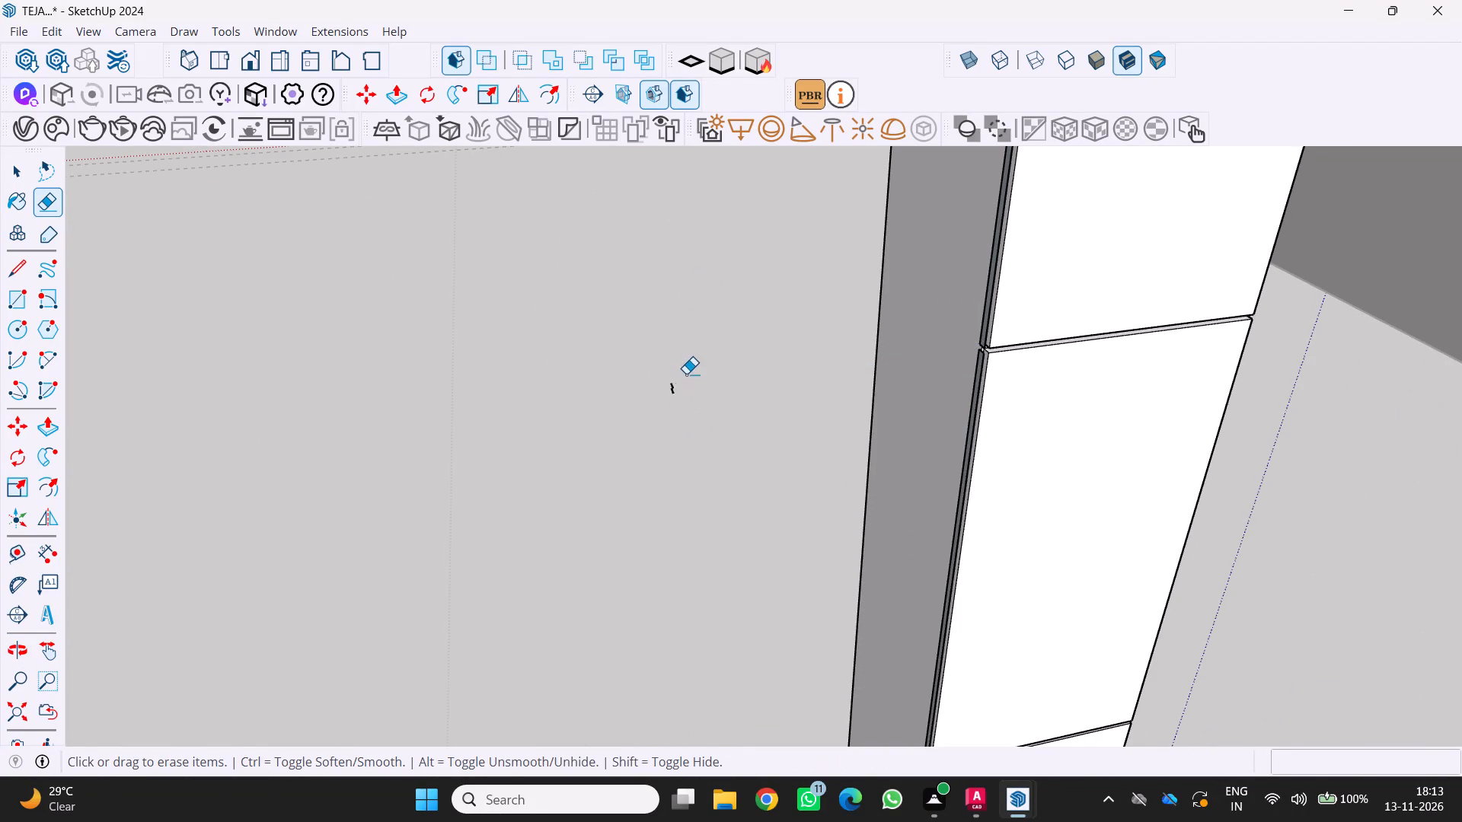
drag(664, 393, 685, 391)
drag(670, 390, 677, 389)
Erase the front, top and side edges of the outer column's bottom compartment.
scroll(688, 385, down, 9)
scroll(694, 478, up, 10)
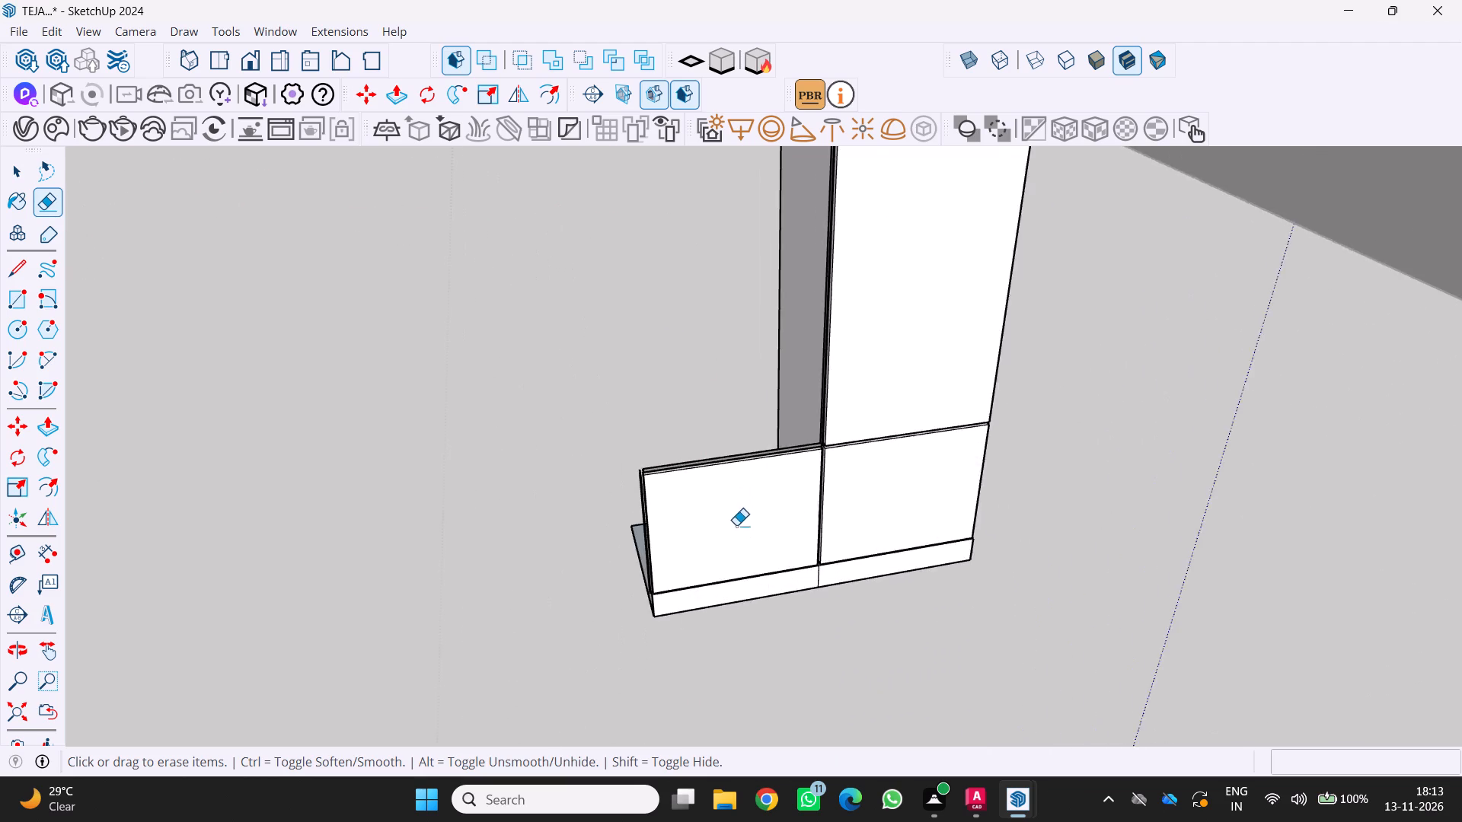
scroll(736, 525, up, 5)
drag(609, 636, 620, 585)
drag(611, 436, 611, 430)
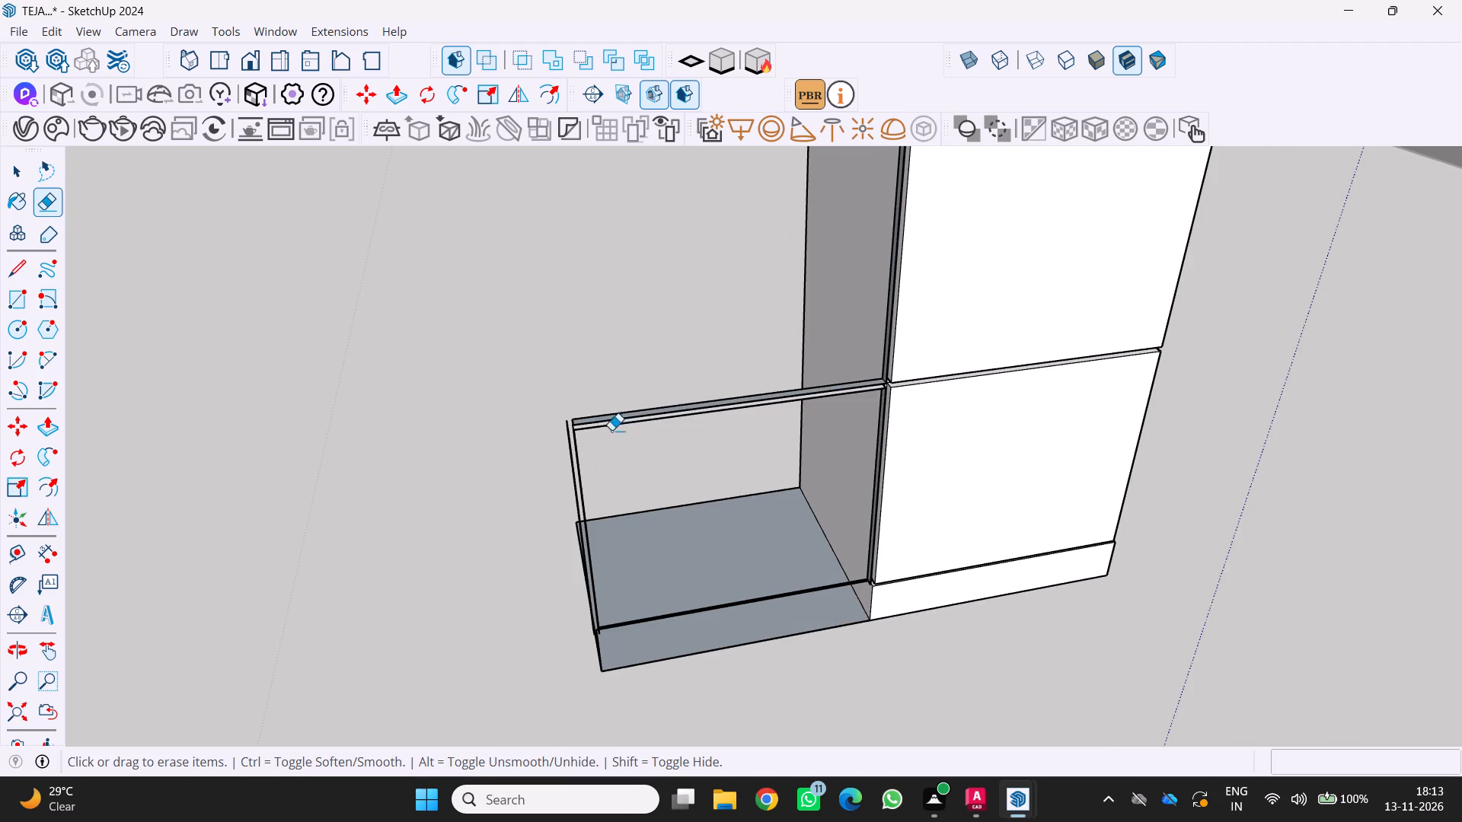
drag(611, 430, 621, 378)
drag(541, 499, 607, 422)
drag(561, 432, 591, 415)
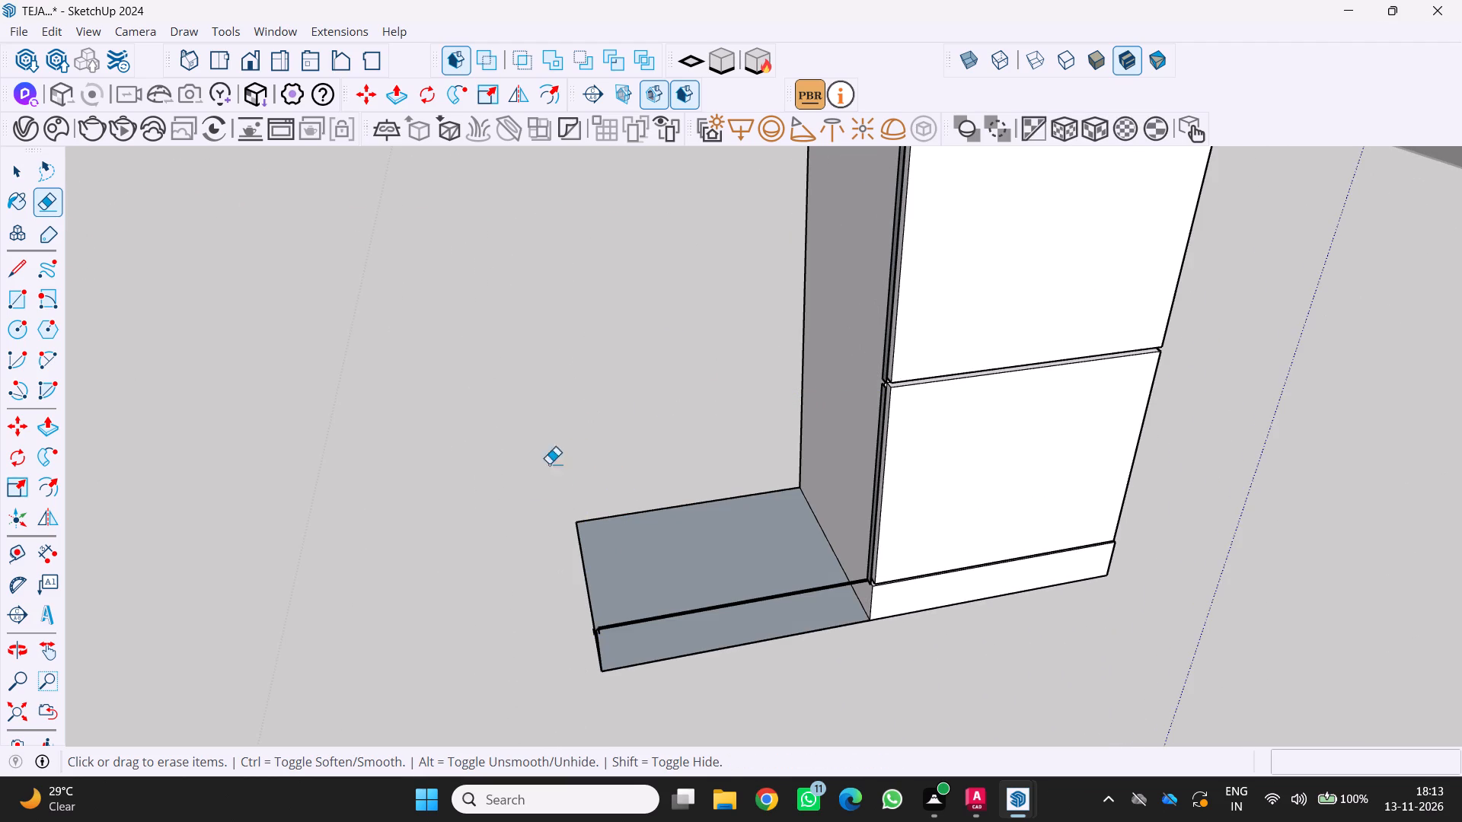
Erase the outer column's plinth and base along with their stray edges, leaving a single-column cabinet.
scroll(617, 664, up, 2)
drag(652, 625, 666, 563)
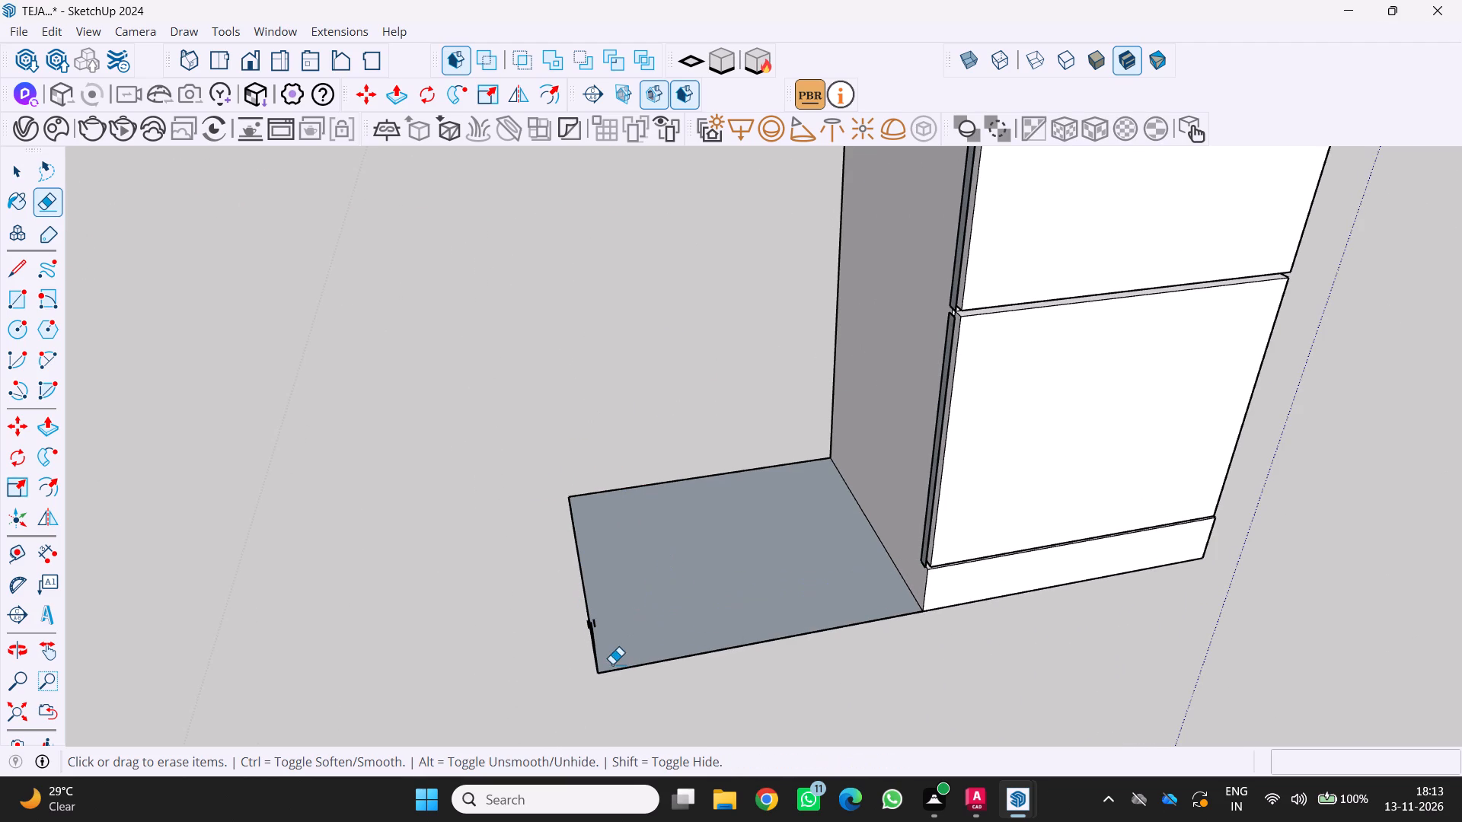
drag(612, 664, 628, 616)
drag(587, 672, 613, 606)
drag(597, 620, 647, 616)
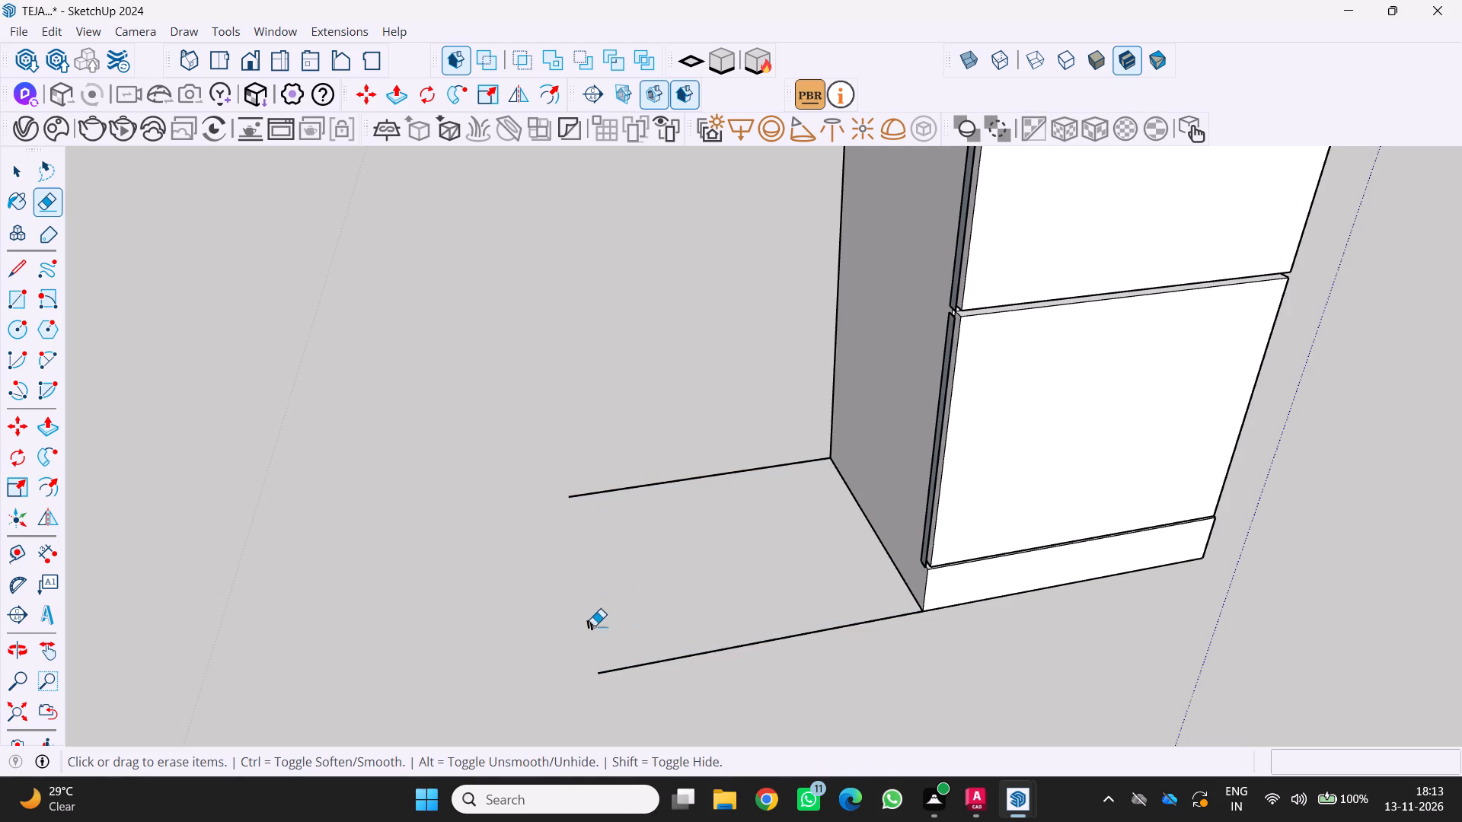
drag(580, 628, 644, 603)
drag(646, 677, 657, 635)
drag(605, 486, 598, 510)
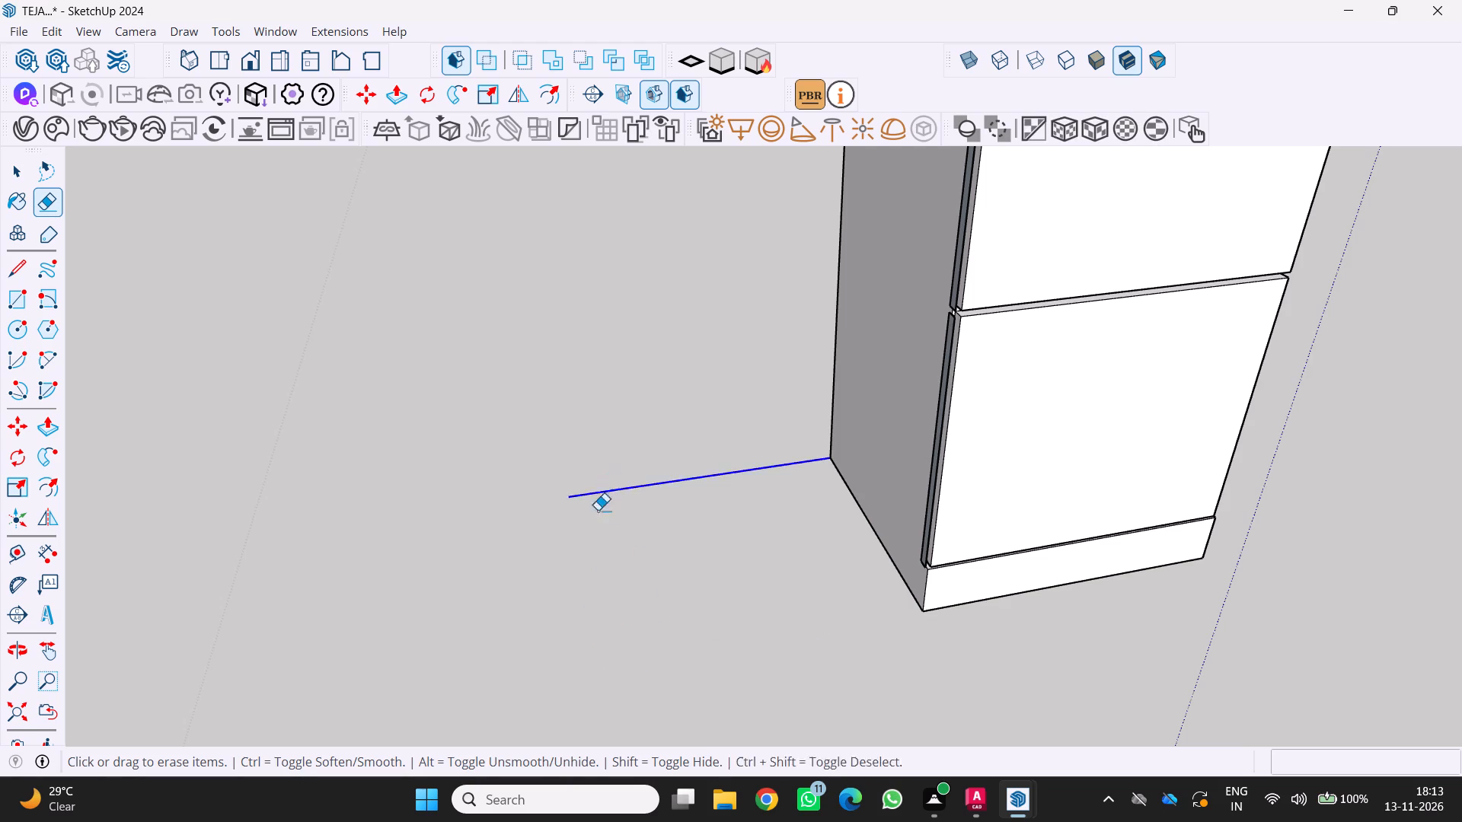
drag(598, 510, 605, 500)
Erase the stray edges on the single column's exposed side, beside the top compartment door.
middle_drag(626, 575, 724, 677)
middle_click(721, 676)
middle_drag(712, 676, 646, 670)
scroll(641, 668, down, 8)
scroll(761, 475, up, 4)
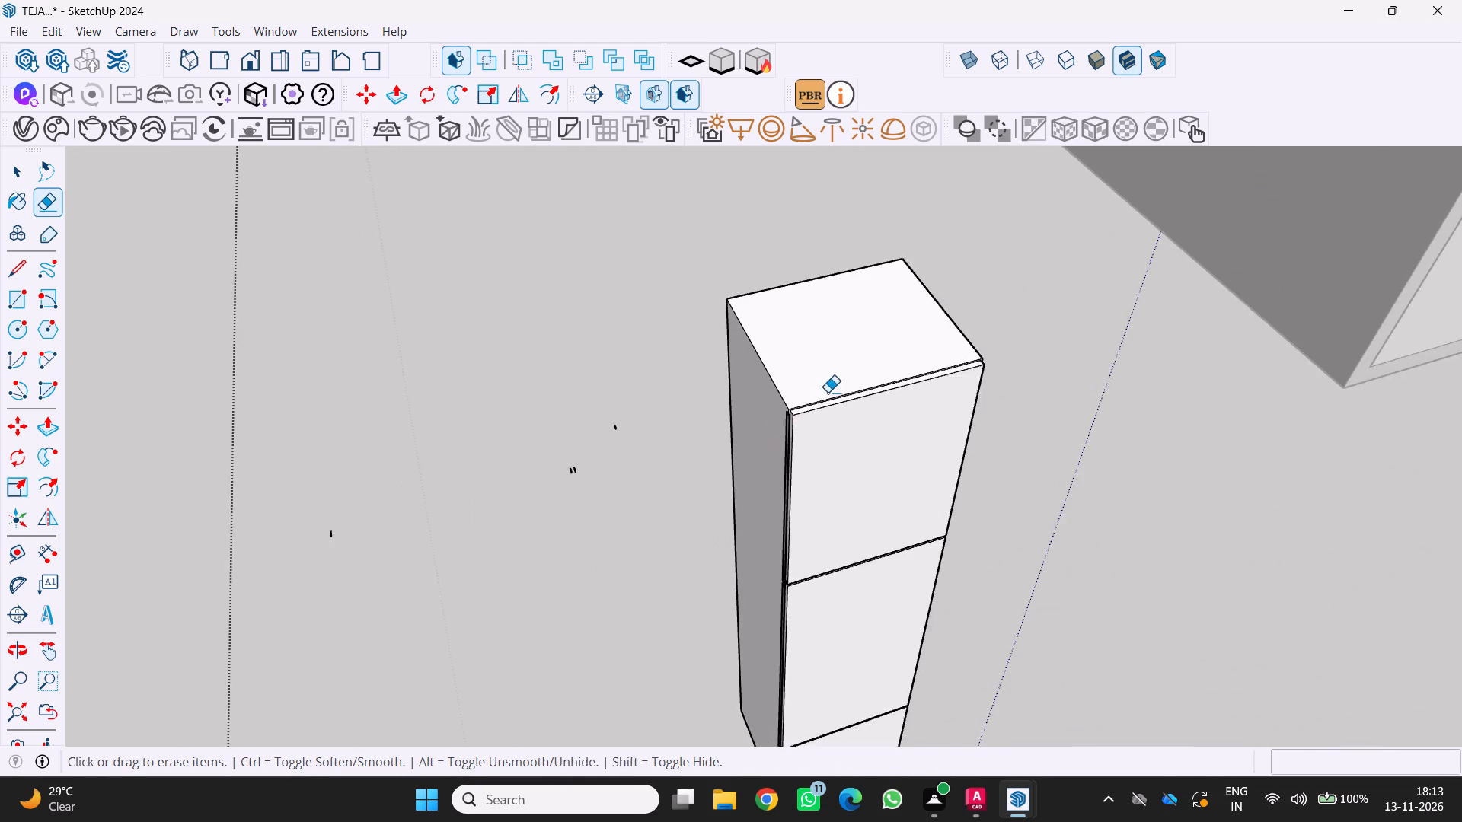
scroll(828, 392, up, 10)
scroll(752, 471, down, 15)
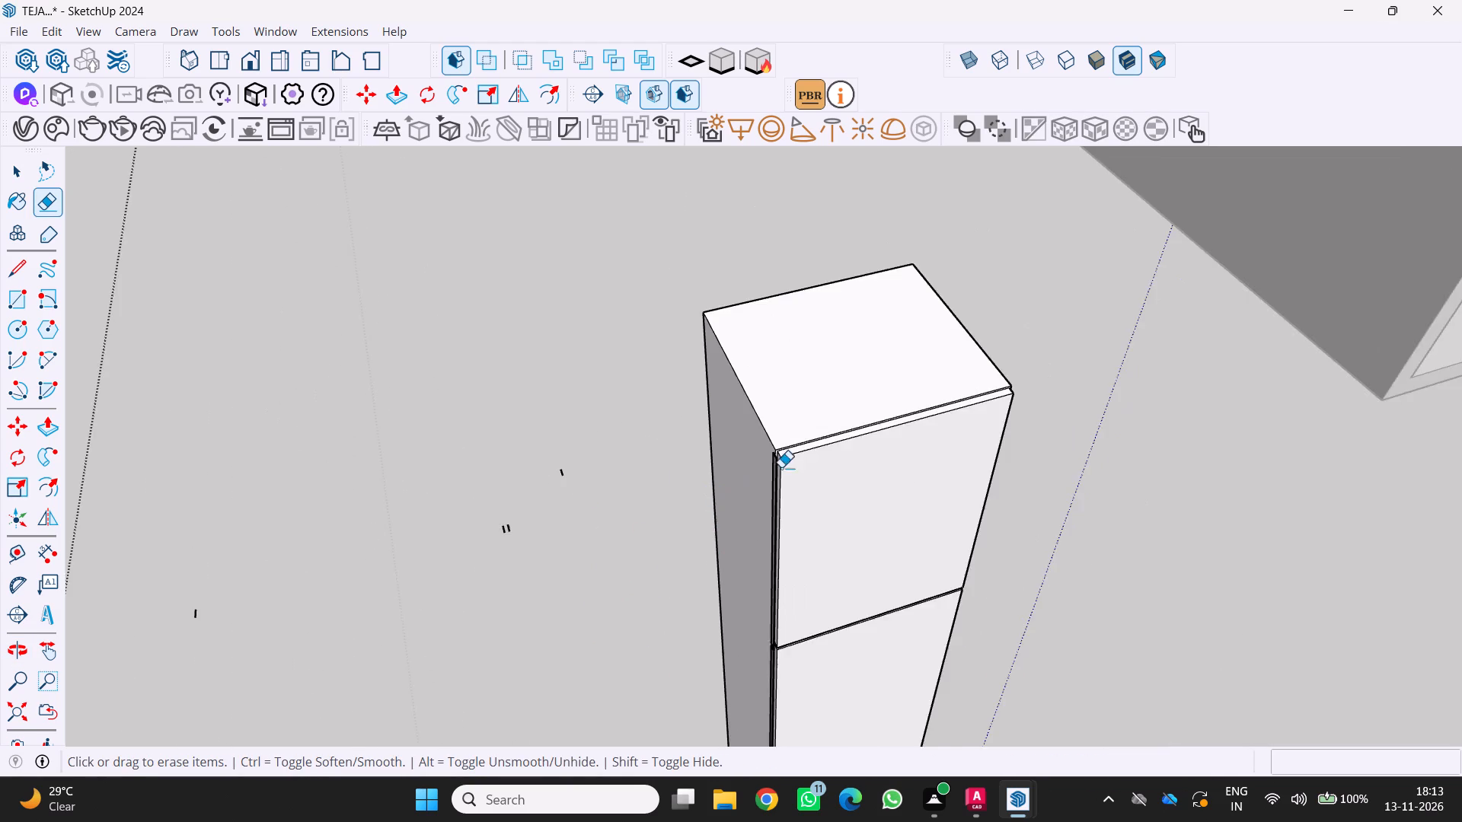
scroll(782, 464, up, 3)
middle_drag(783, 463, 720, 502)
scroll(774, 466, up, 11)
middle_drag(774, 464, 737, 468)
middle_click(736, 469)
middle_click(731, 469)
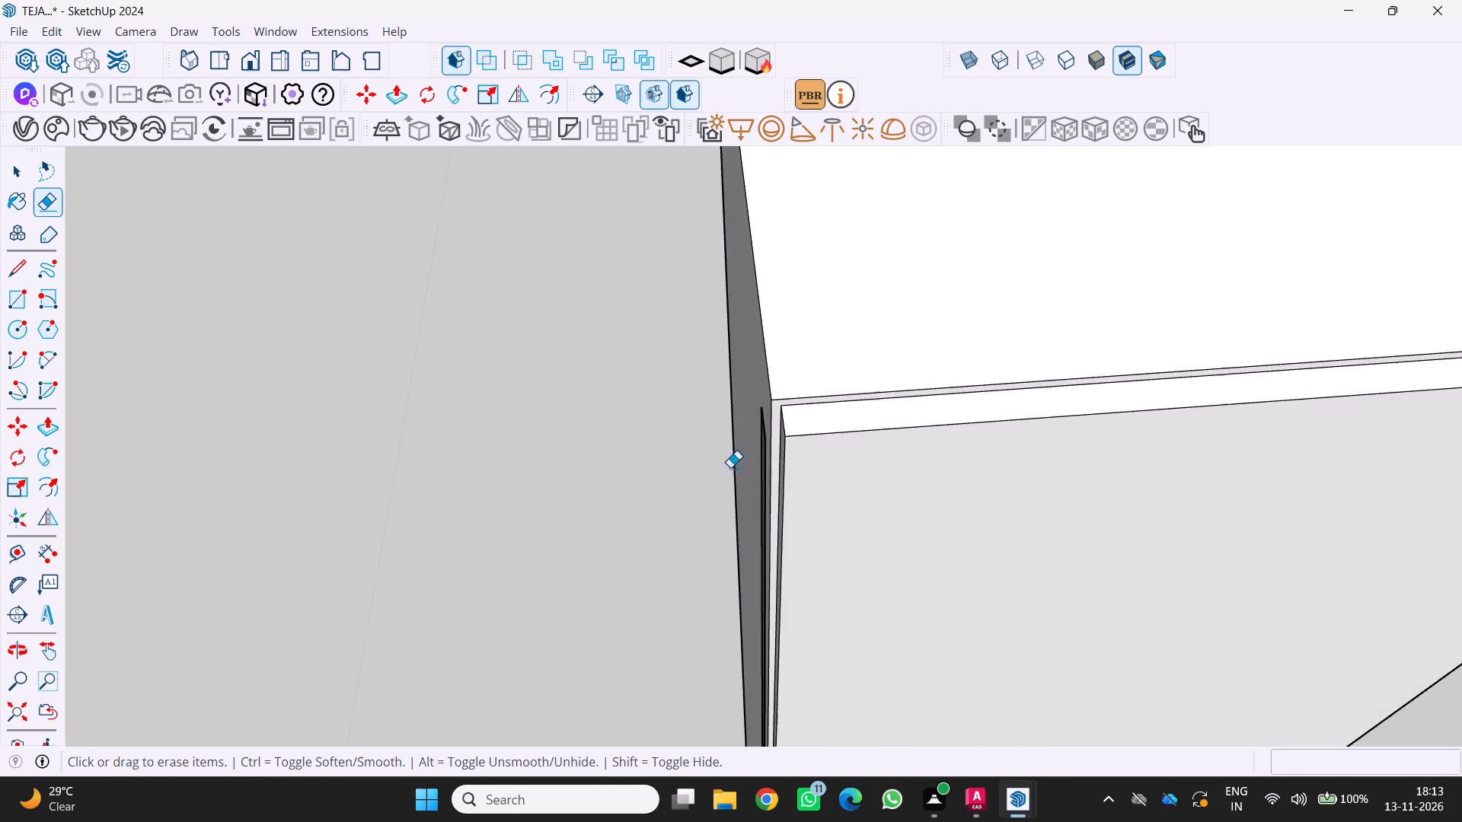
scroll(761, 451, up, 8)
click(760, 440)
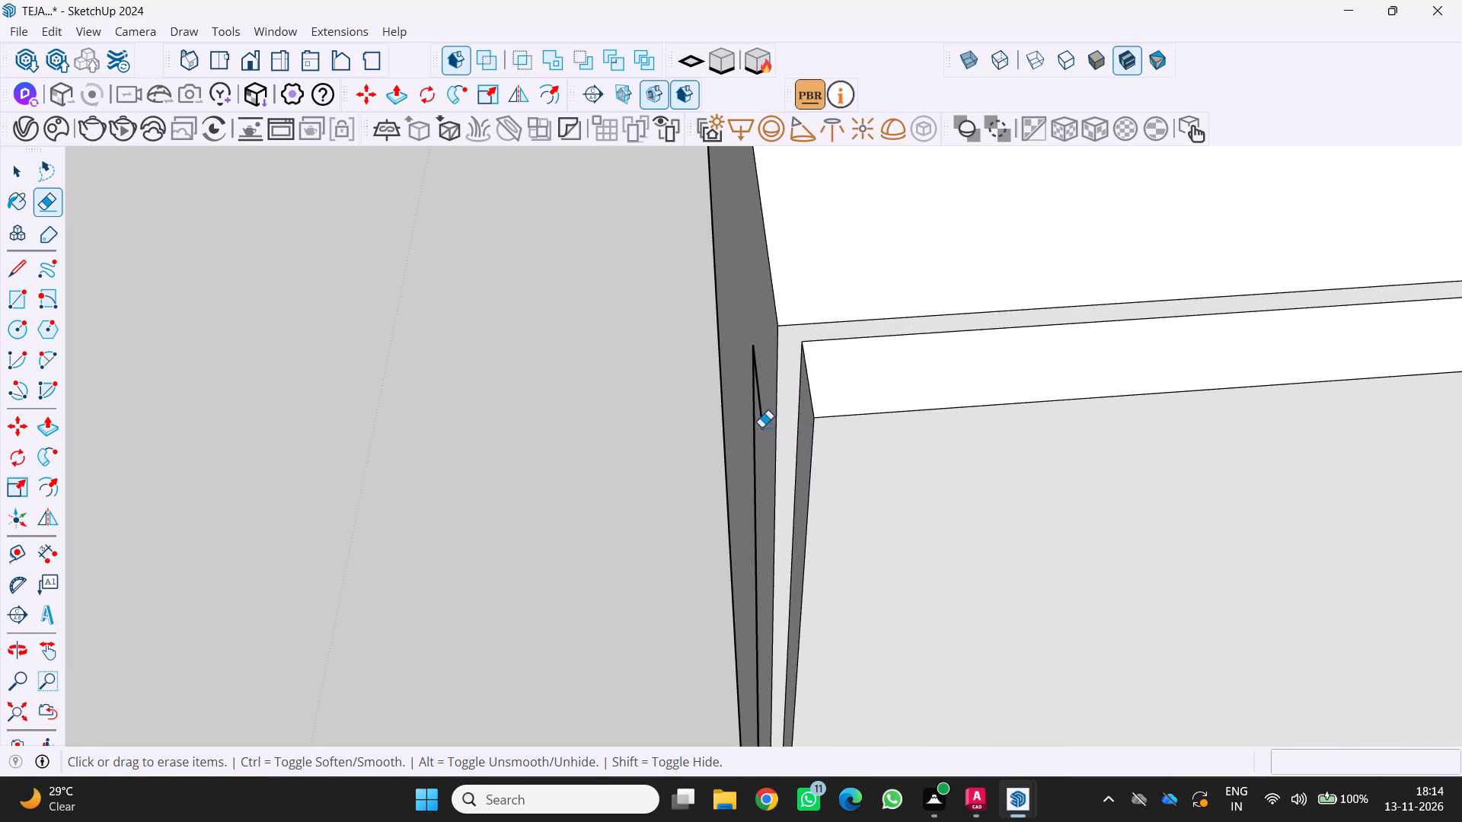
click(765, 418)
scroll(748, 409, up, 3)
click(758, 403)
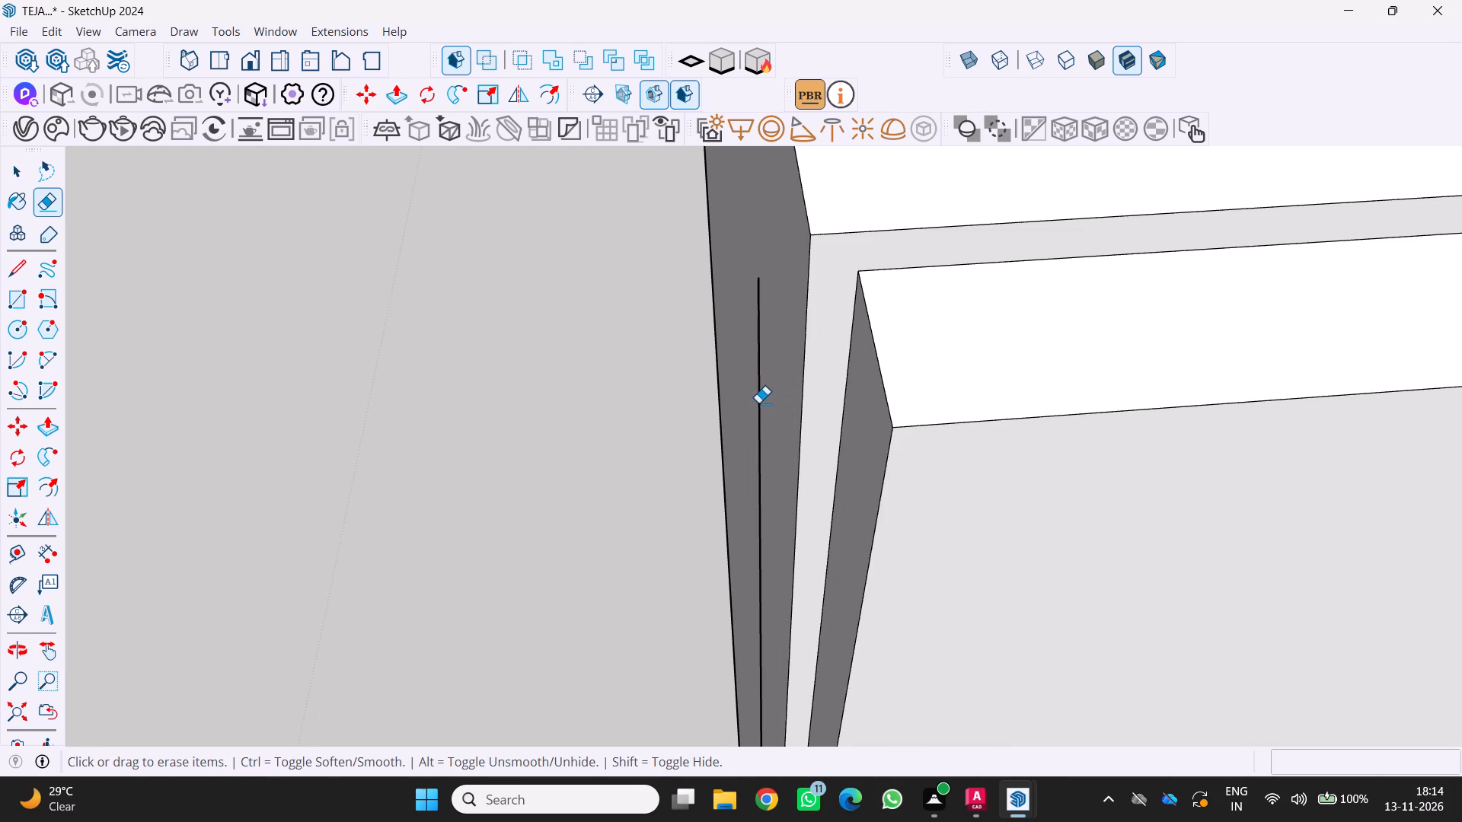
Erase the stray edge on the exposed side panel beside the middle compartment door.
scroll(758, 402, down, 20)
scroll(758, 402, down, 9)
scroll(659, 620, up, 4)
shift+middle_drag(712, 629, 619, 457)
shift+scroll(646, 518, up, 1)
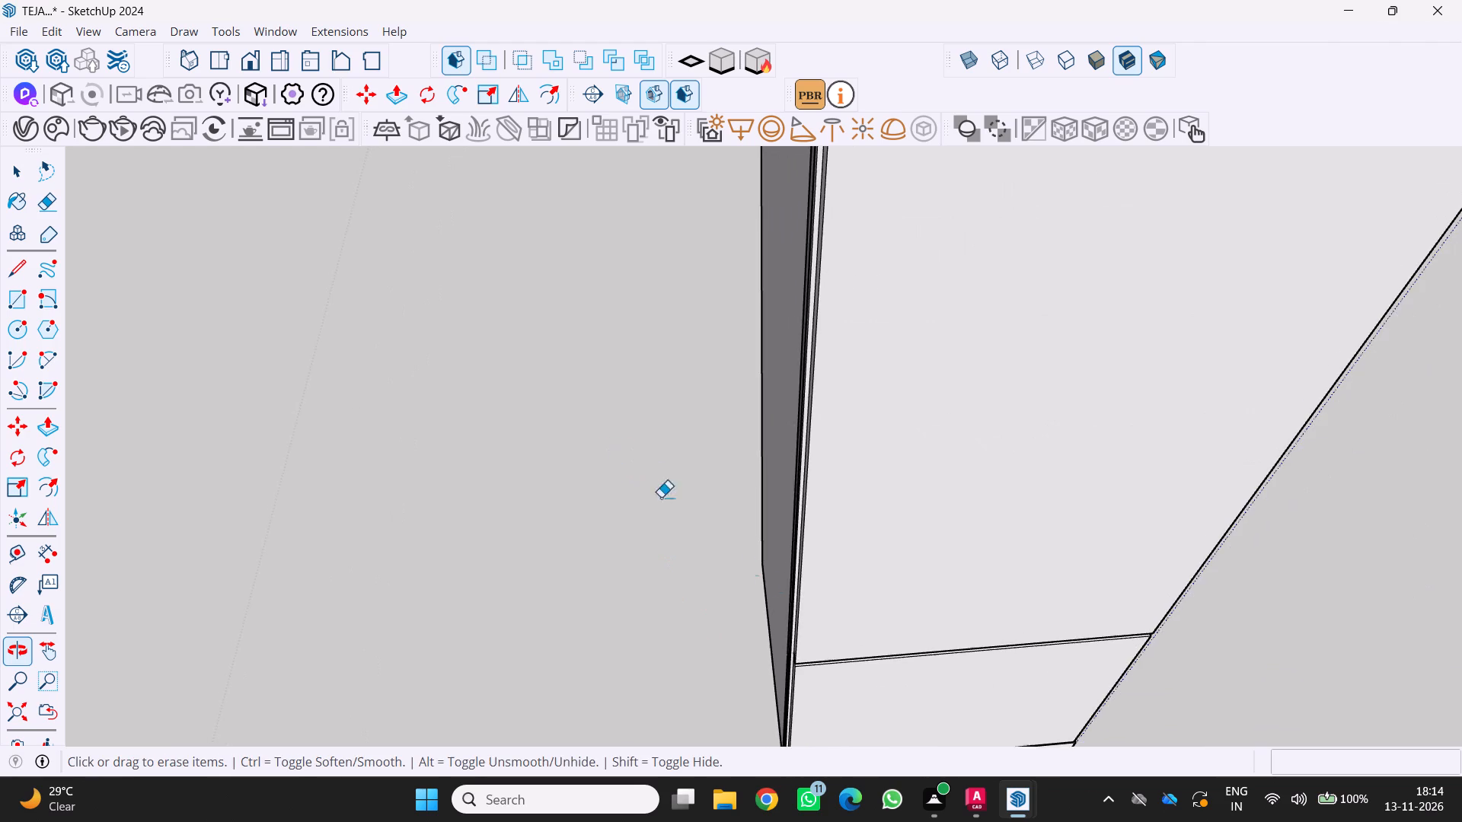
scroll(787, 661, down, 6)
scroll(830, 435, up, 5)
middle_drag(825, 426, 802, 550)
scroll(790, 560, down, 2)
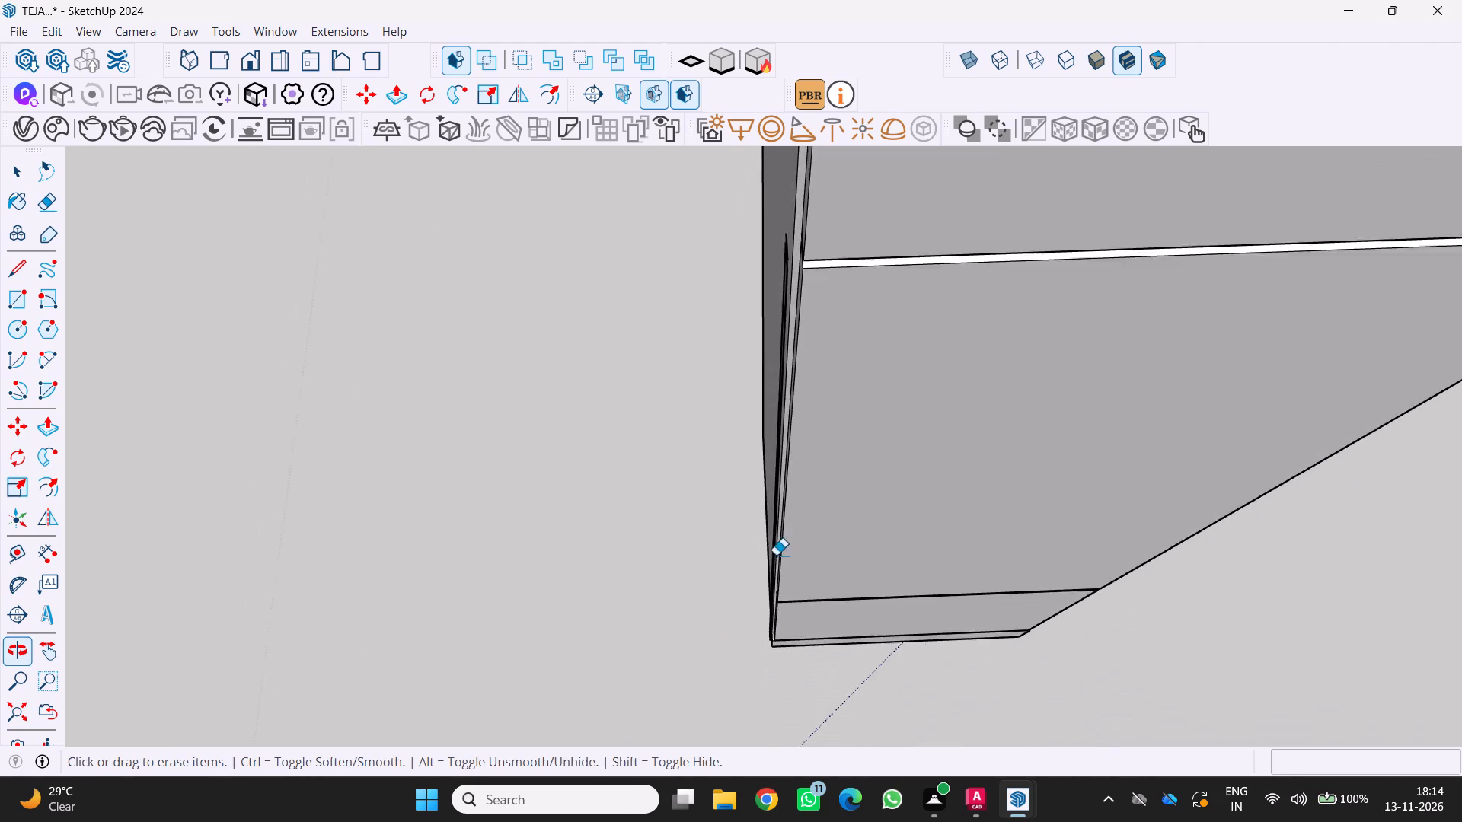
scroll(776, 555, down, 4)
scroll(742, 416, up, 9)
scroll(802, 523, down, 5)
middle_click(867, 620)
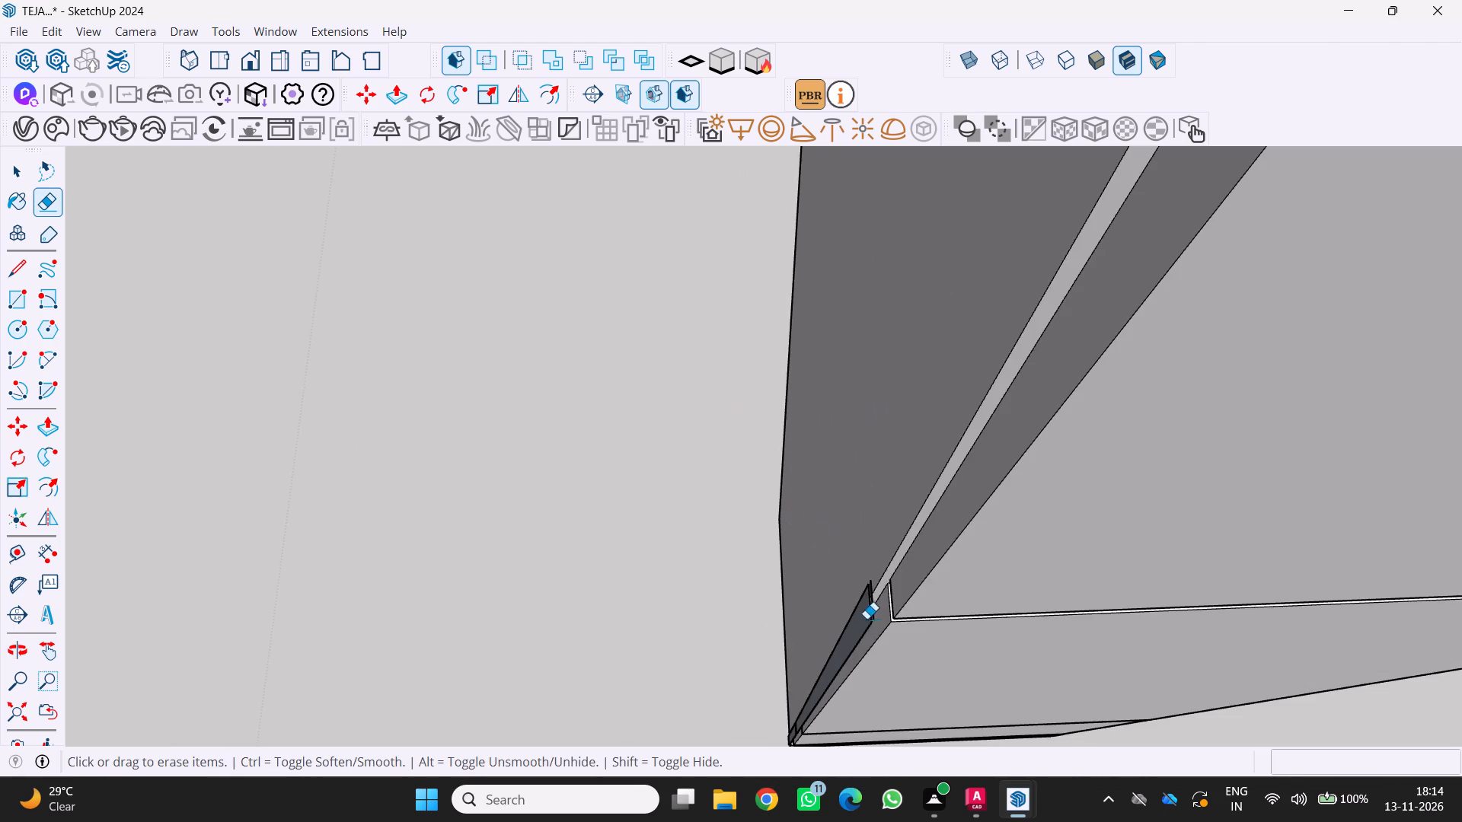
middle_drag(866, 610, 847, 521)
middle_click(847, 521)
scroll(844, 535, up, 1)
shift+middle_drag(844, 535, 812, 392)
shift+middle_click(812, 392)
shift+middle_click(812, 392)
scroll(826, 419, up, 2)
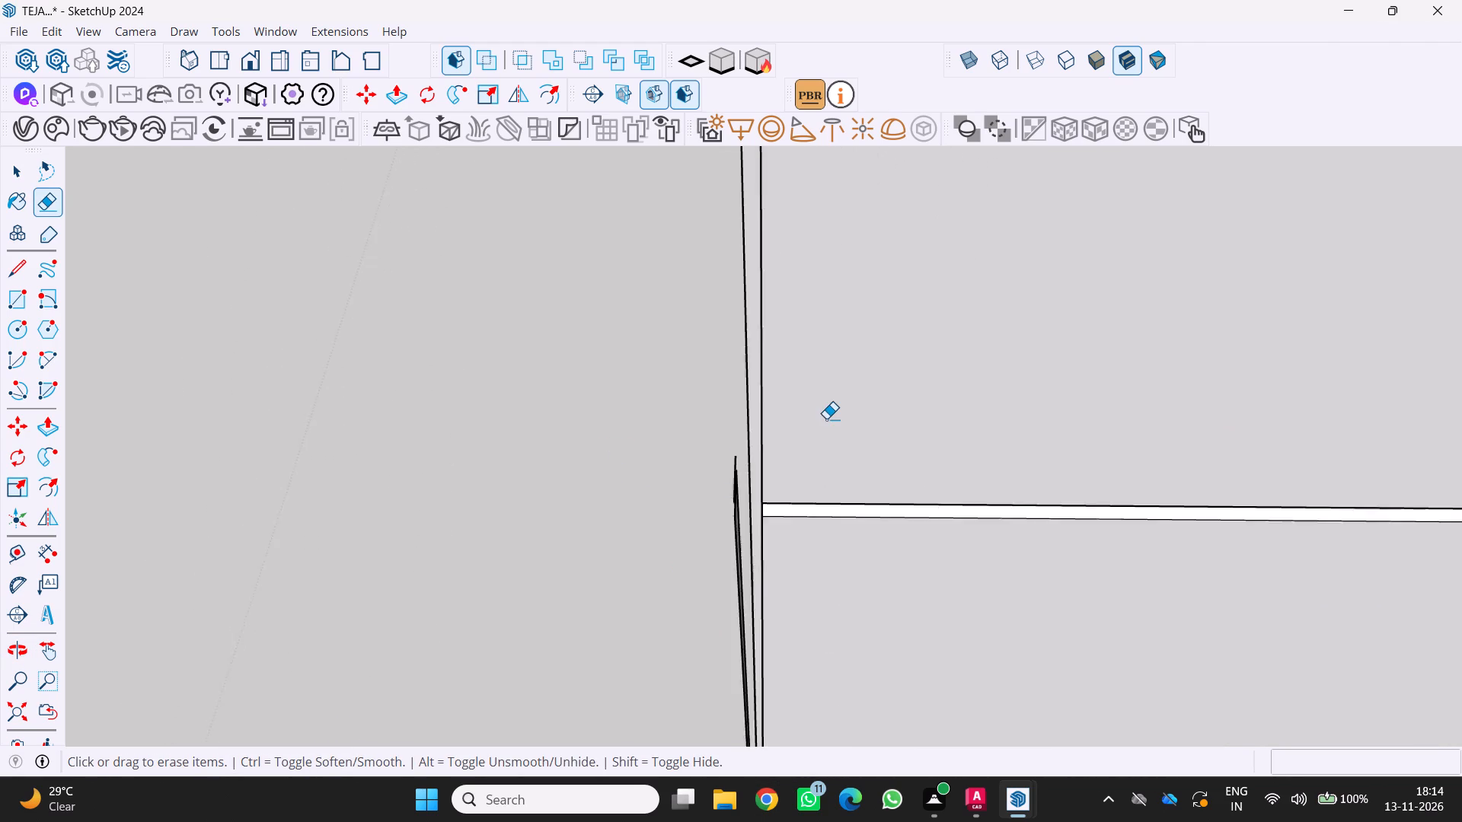
scroll(826, 419, up, 1)
scroll(659, 510, up, 3)
scroll(733, 518, down, 4)
scroll(849, 515, up, 5)
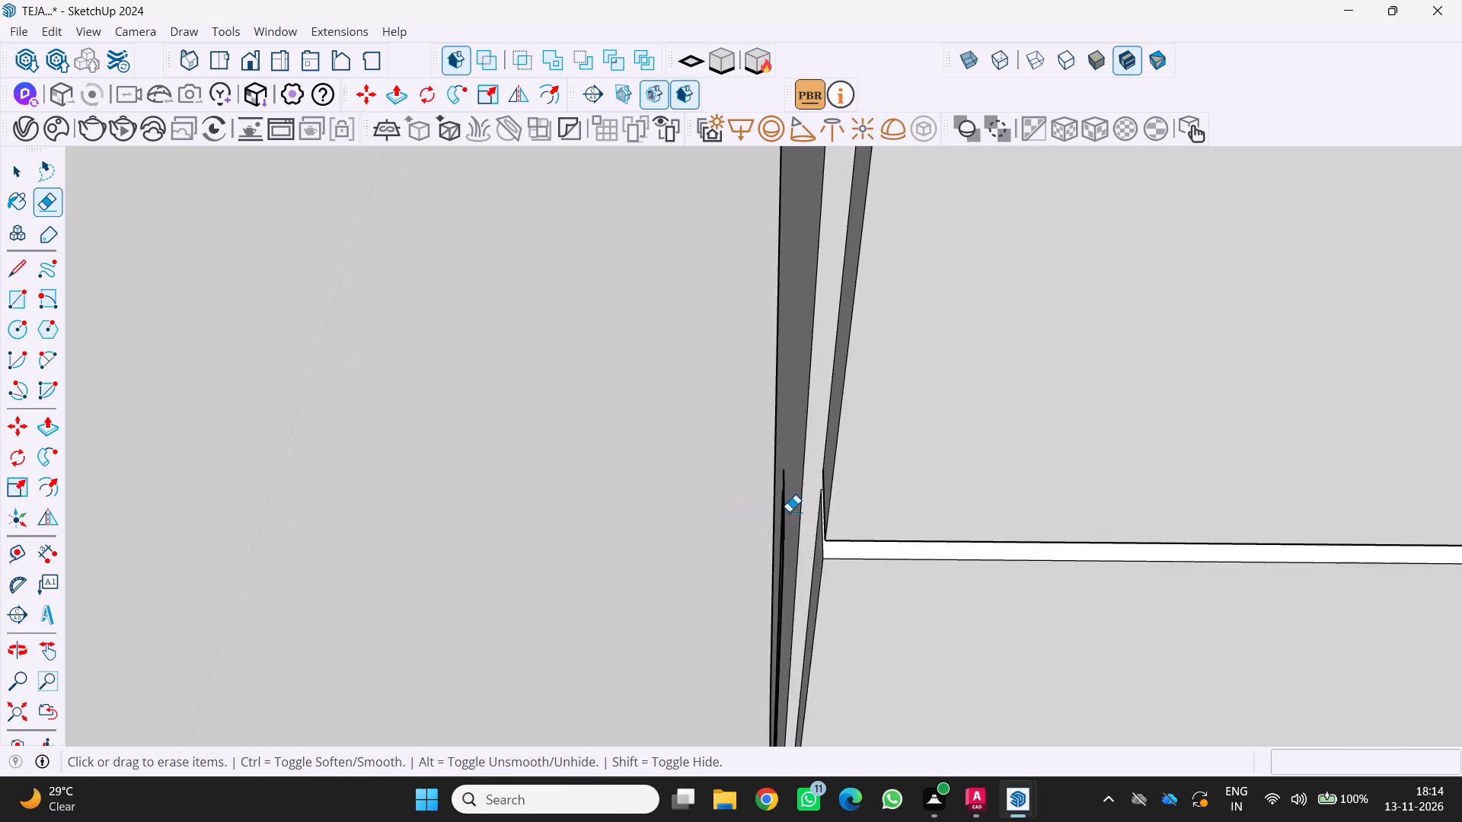
scroll(789, 511, up, 5)
click(774, 505)
scroll(779, 537, down, 6)
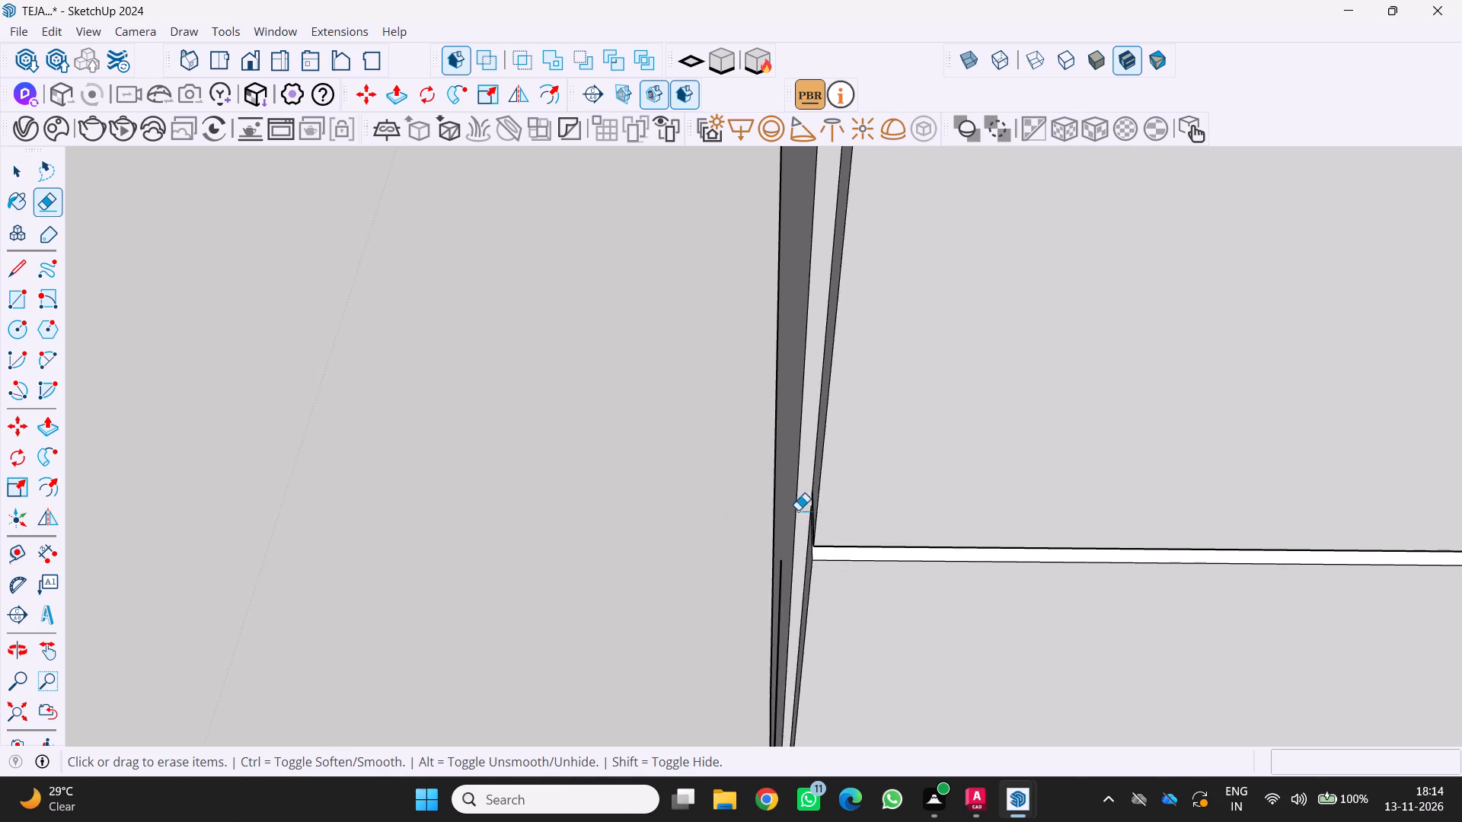
Erase the leftover strip and stray edges on the exposed side where the middle and bottom doors meet.
scroll(798, 510, down, 4)
middle_drag(732, 593, 721, 537)
scroll(705, 533, down, 6)
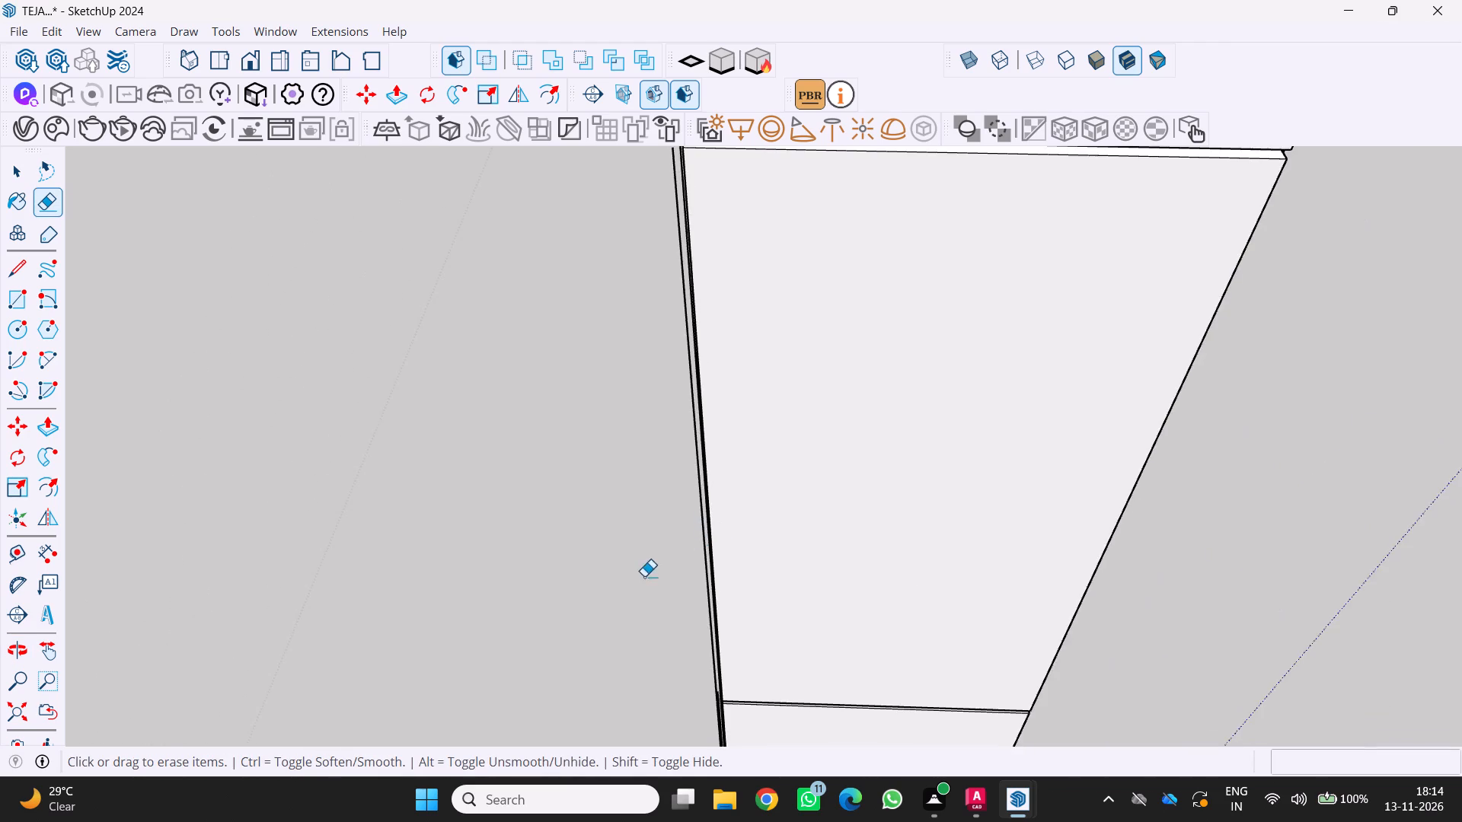
middle_drag(658, 575, 876, 492)
scroll(631, 581, up, 1)
scroll(637, 547, down, 11)
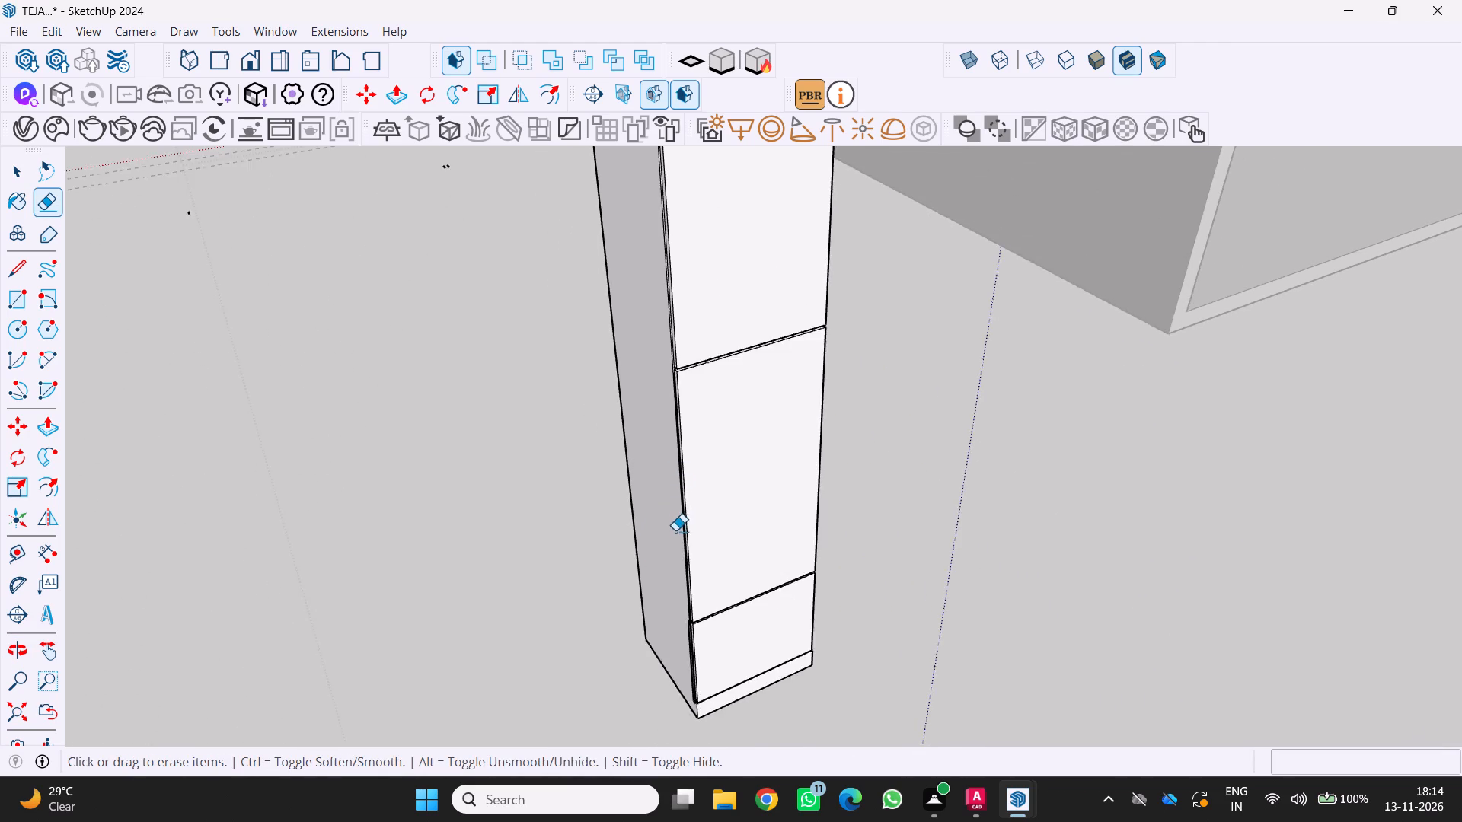
scroll(675, 531, up, 4)
scroll(669, 470, up, 4)
scroll(691, 409, up, 1)
scroll(693, 397, down, 6)
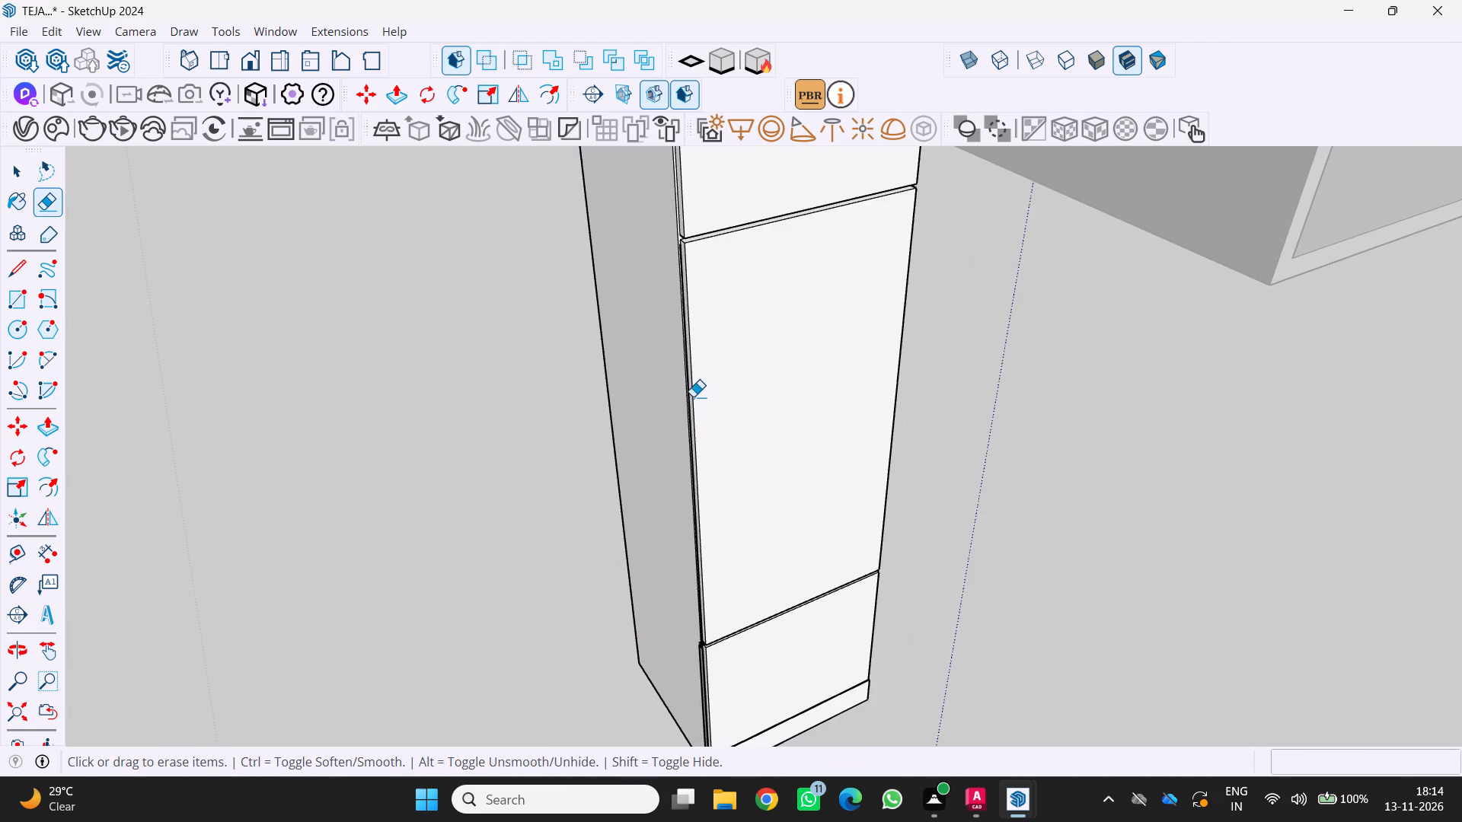
scroll(685, 664, up, 1)
middle_drag(682, 674, 715, 534)
scroll(725, 538, up, 6)
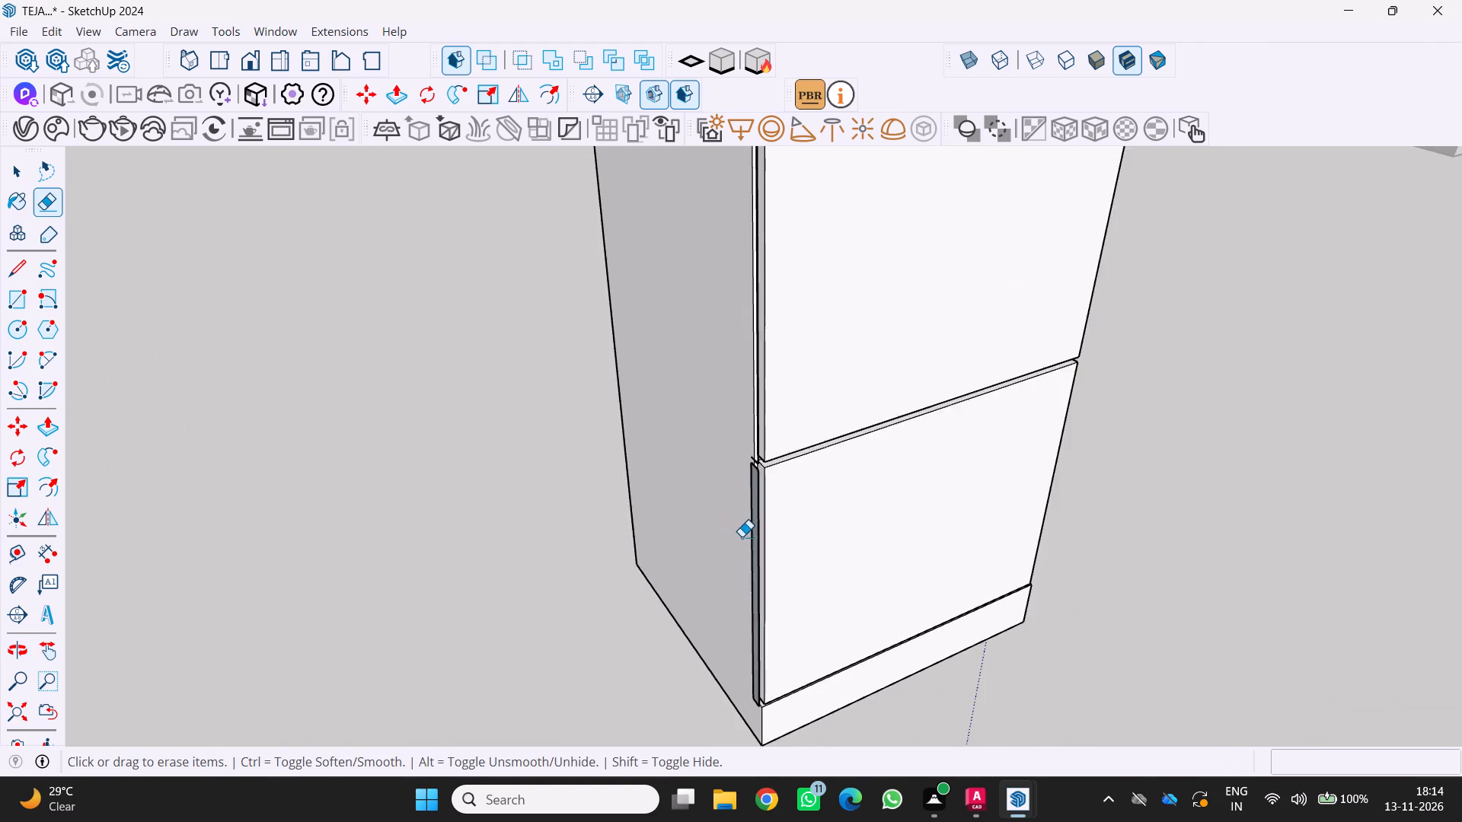
scroll(742, 537, up, 4)
middle_drag(749, 527, 715, 570)
scroll(715, 570, up, 1)
middle_click(715, 570)
scroll(772, 453, up, 8)
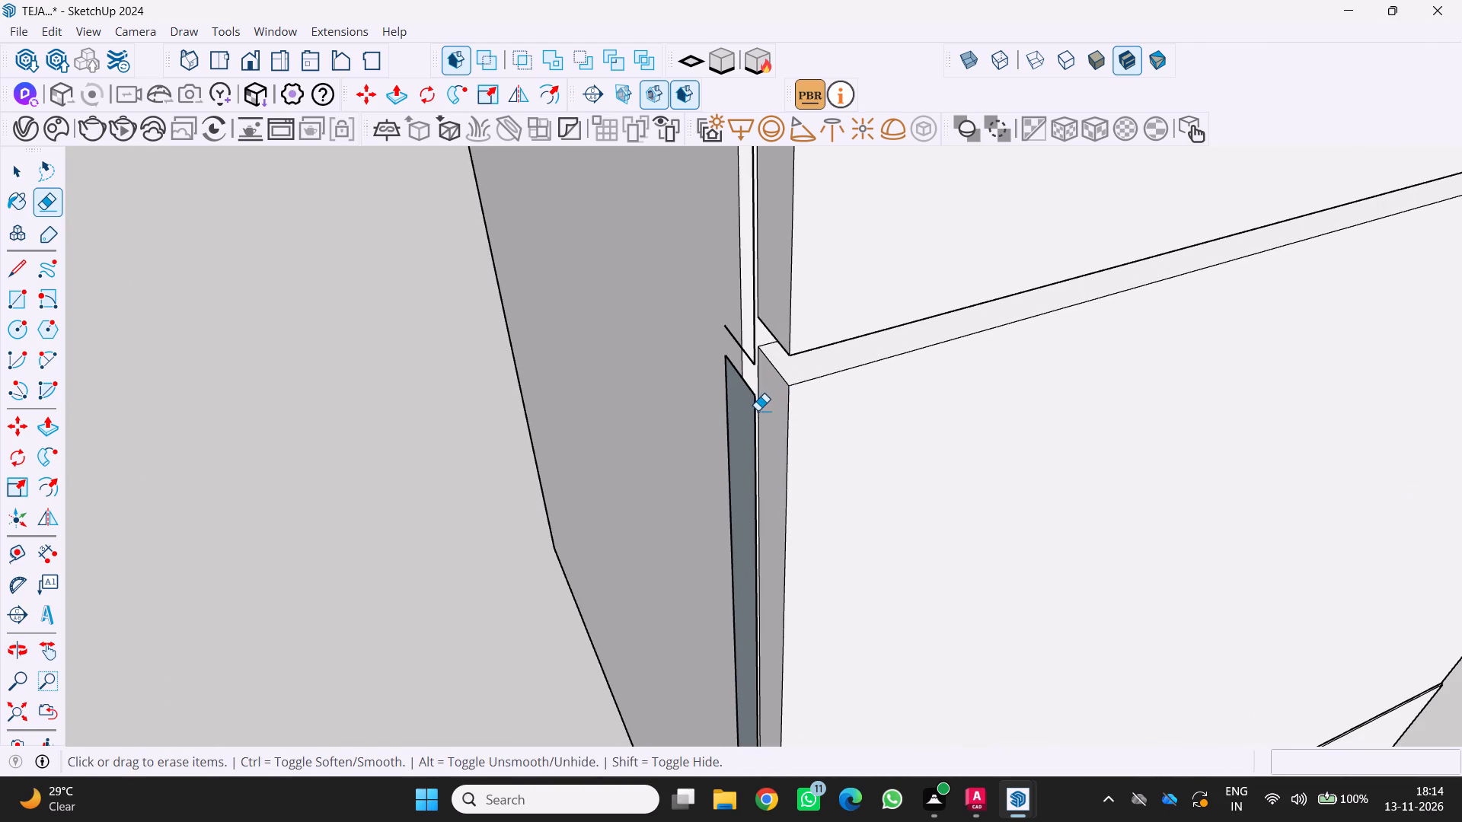
drag(758, 410, 750, 409)
scroll(765, 365, up, 4)
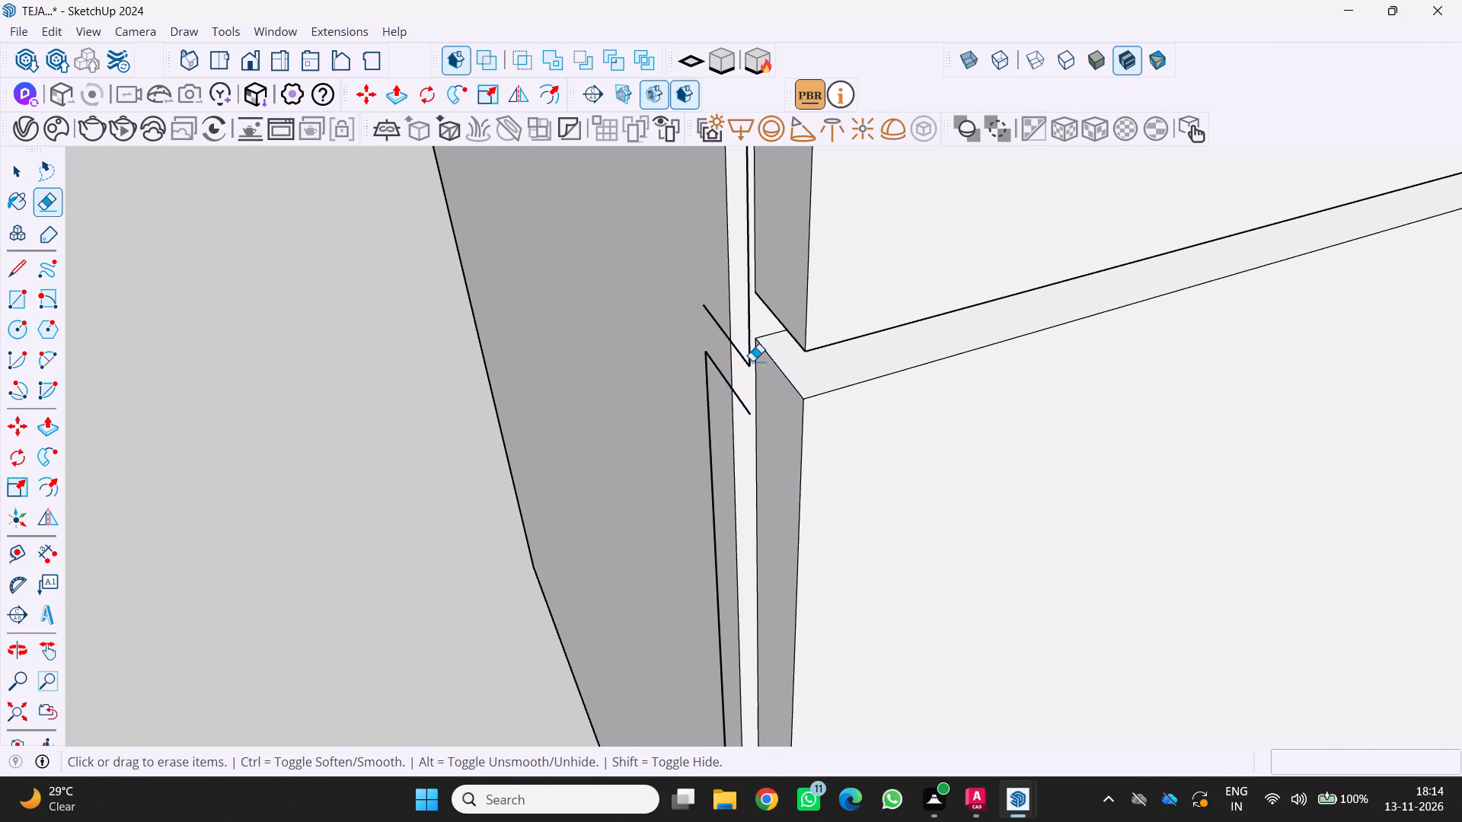
drag(750, 361, 734, 368)
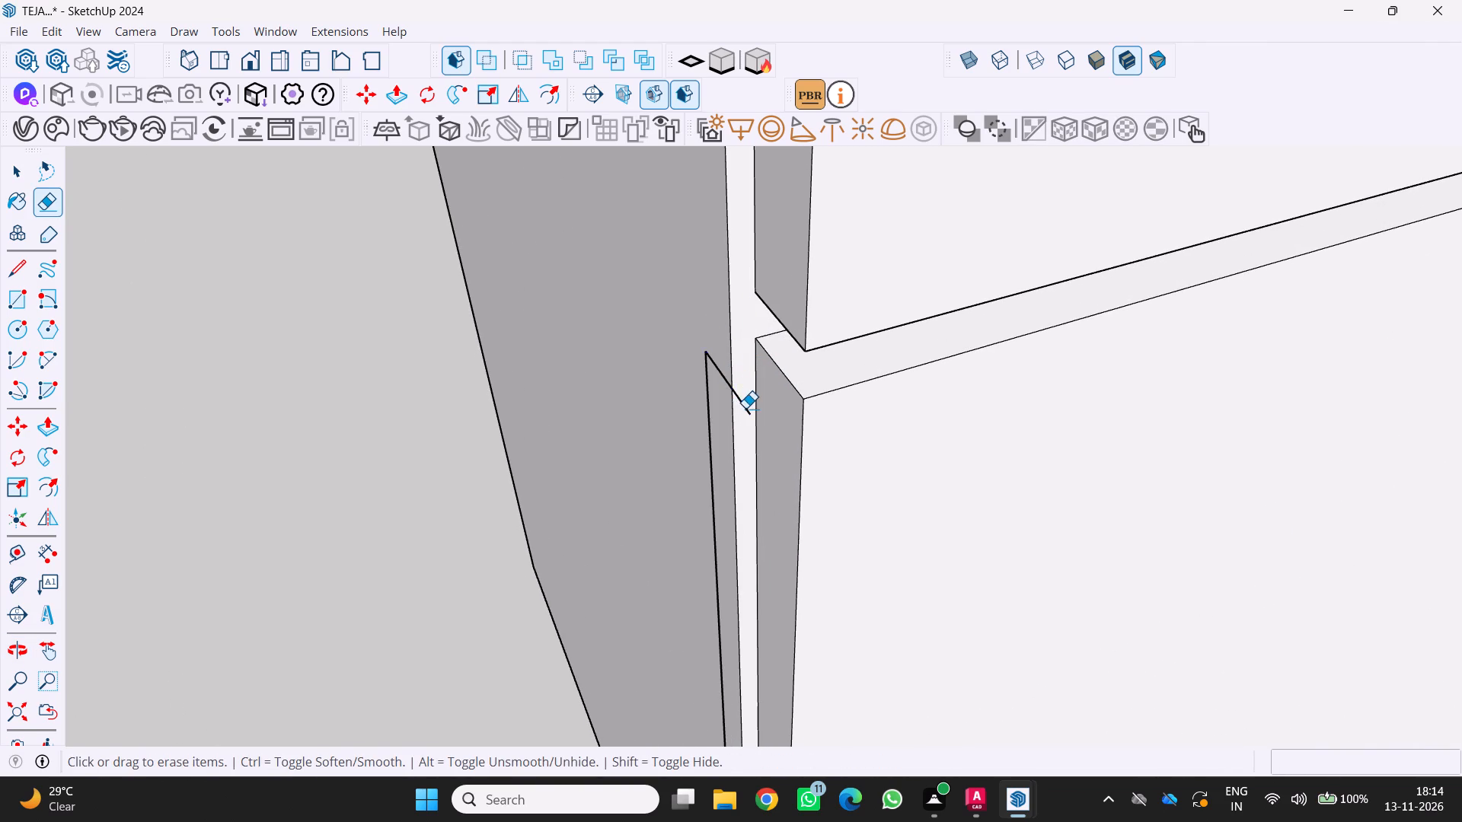
click(745, 408)
scroll(700, 421, up, 2)
click(712, 413)
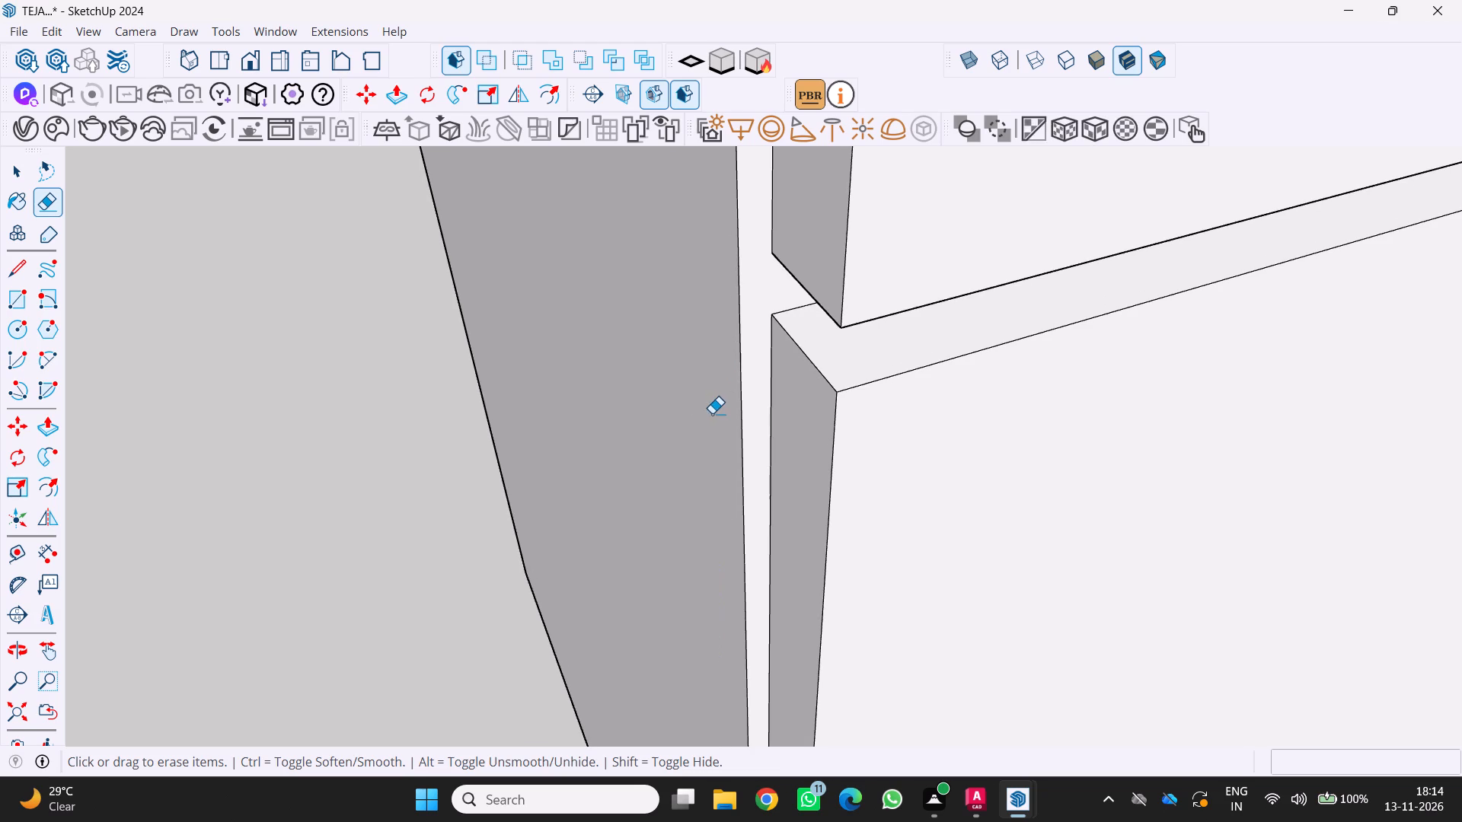
Erase the short stray edge on the exposed side at the corner above the plinth.
scroll(708, 417, down, 20)
scroll(647, 671, up, 3)
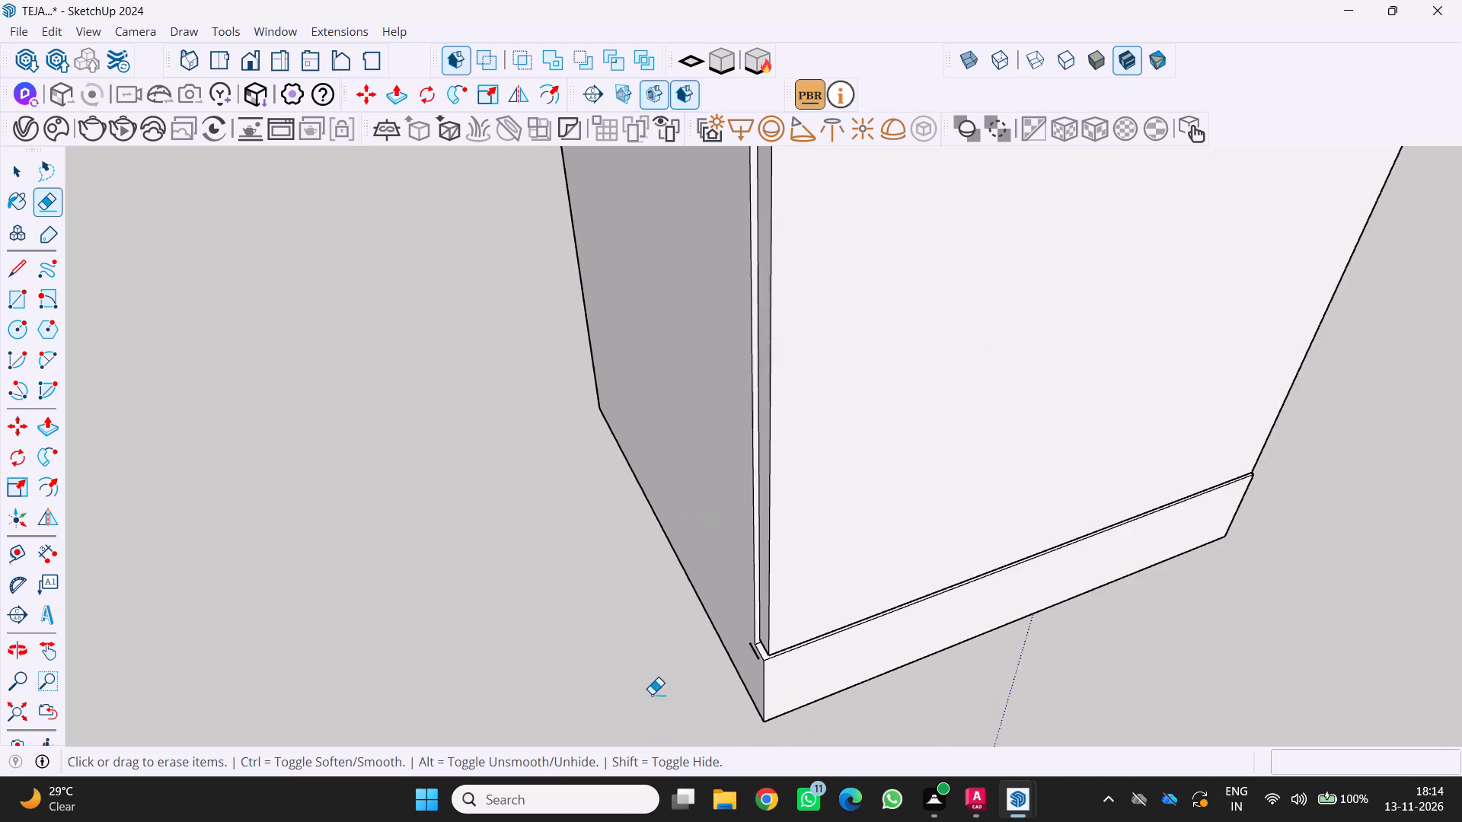
scroll(652, 694, up, 13)
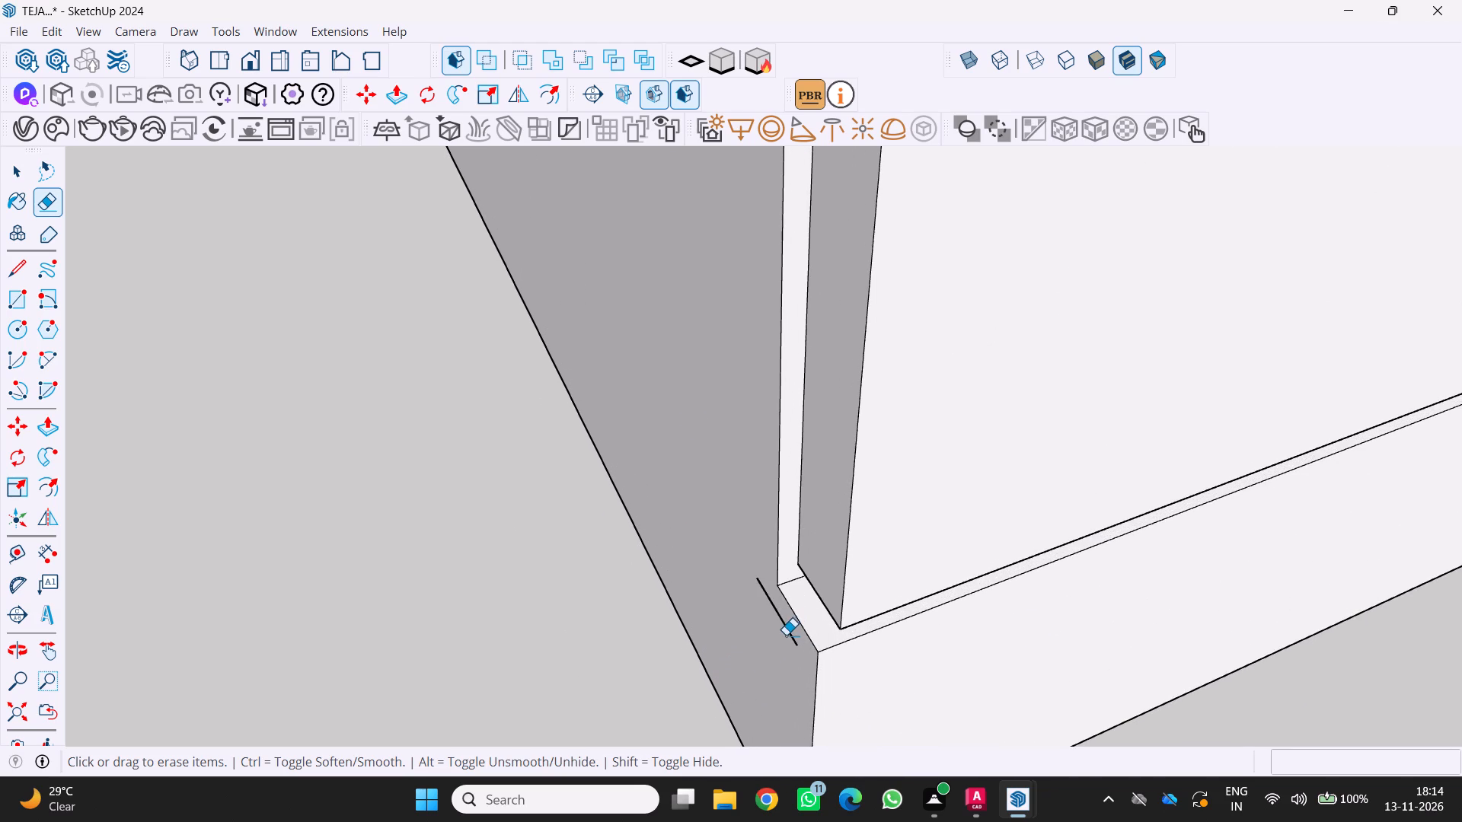
click(788, 629)
scroll(693, 671, down, 14)
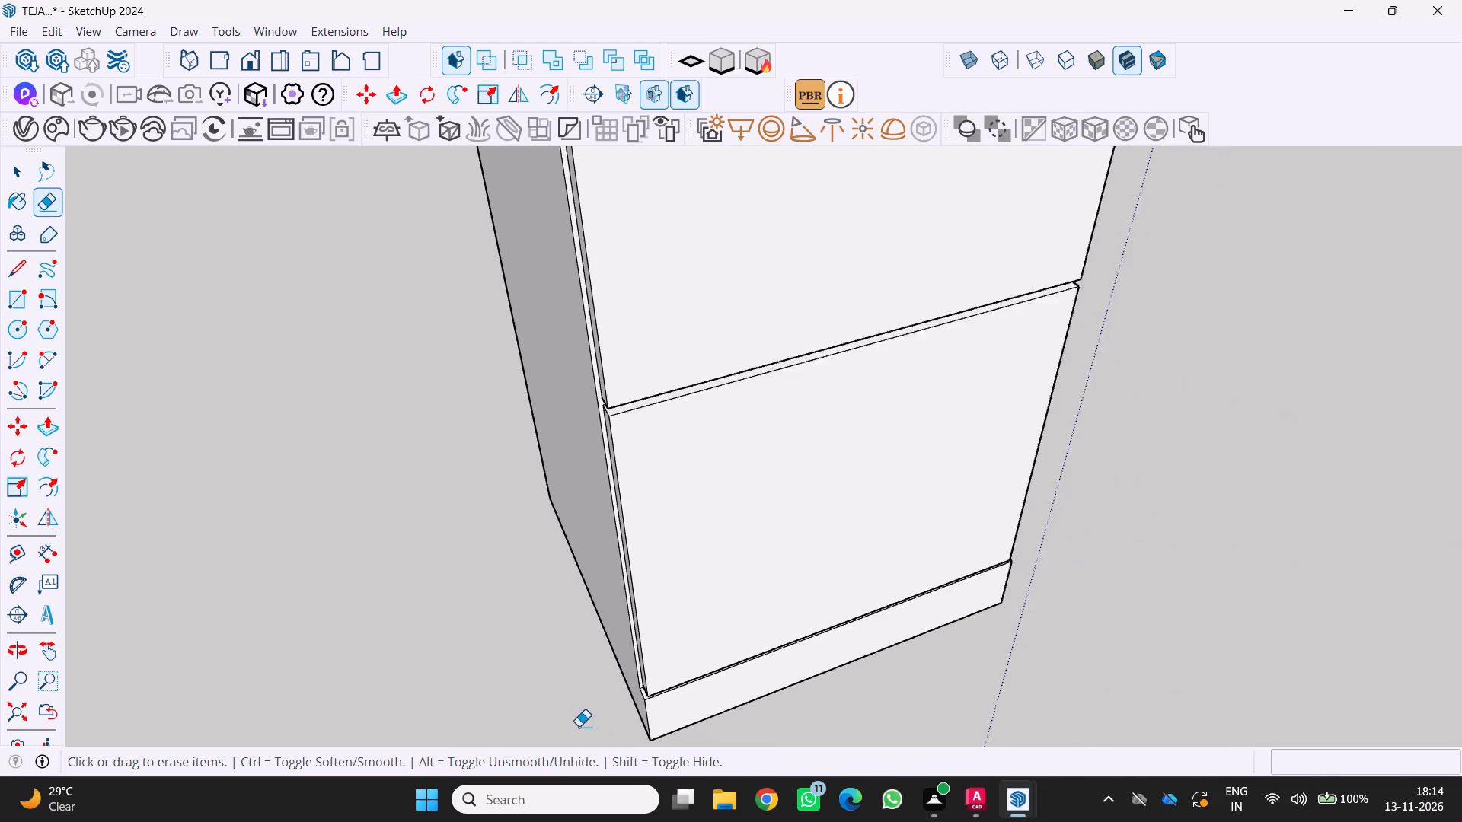
Select the entire single column and copy it into the room, flush against the exposed side of the refrigerator cabinet.
scroll(579, 726, down, 20)
scroll(579, 726, down, 12)
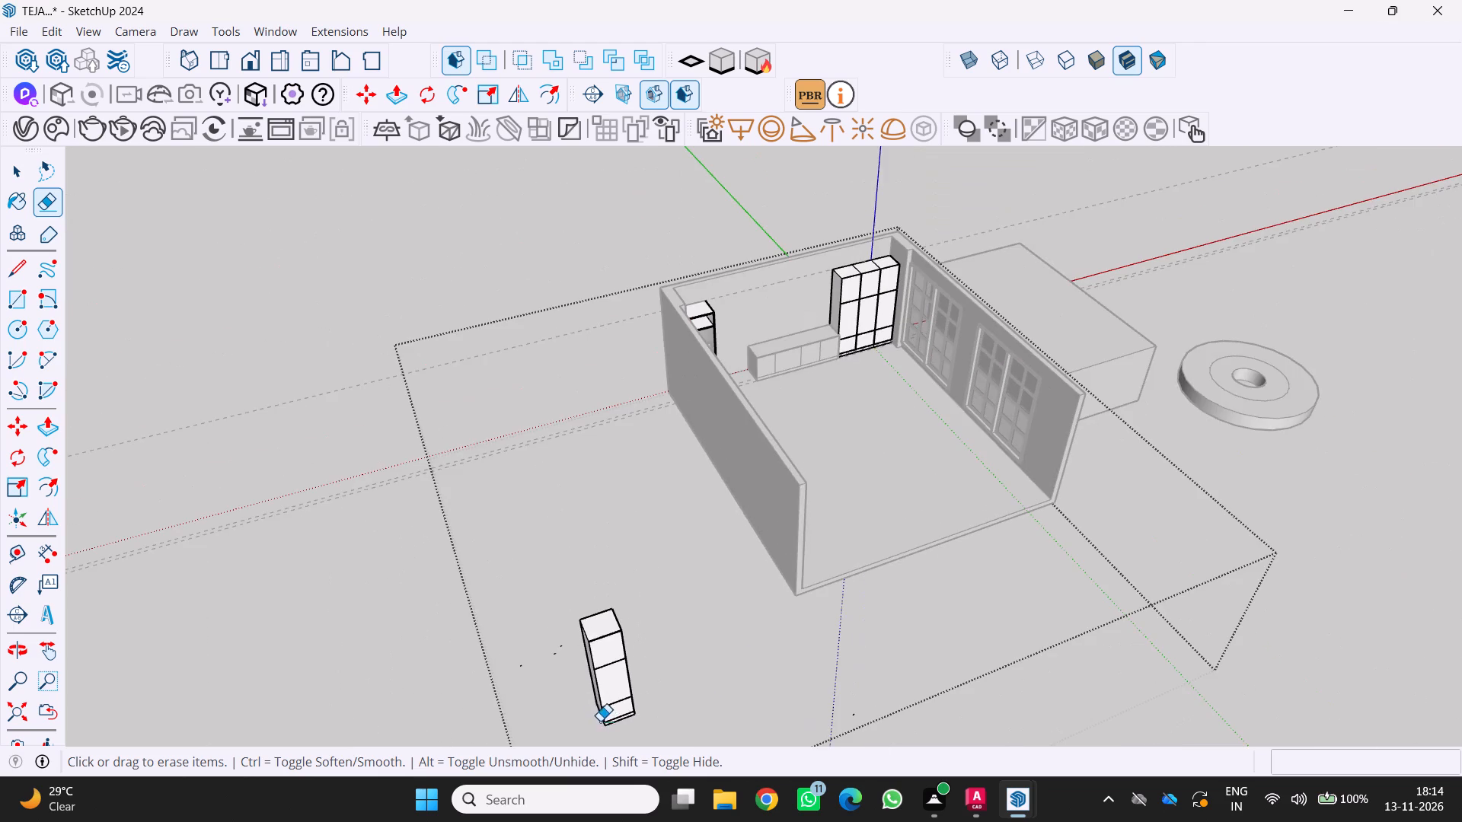
middle_drag(579, 714, 485, 681)
middle_drag(481, 681, 468, 677)
middle_drag(467, 676, 428, 652)
middle_click(417, 648)
scroll(403, 542, up, 5)
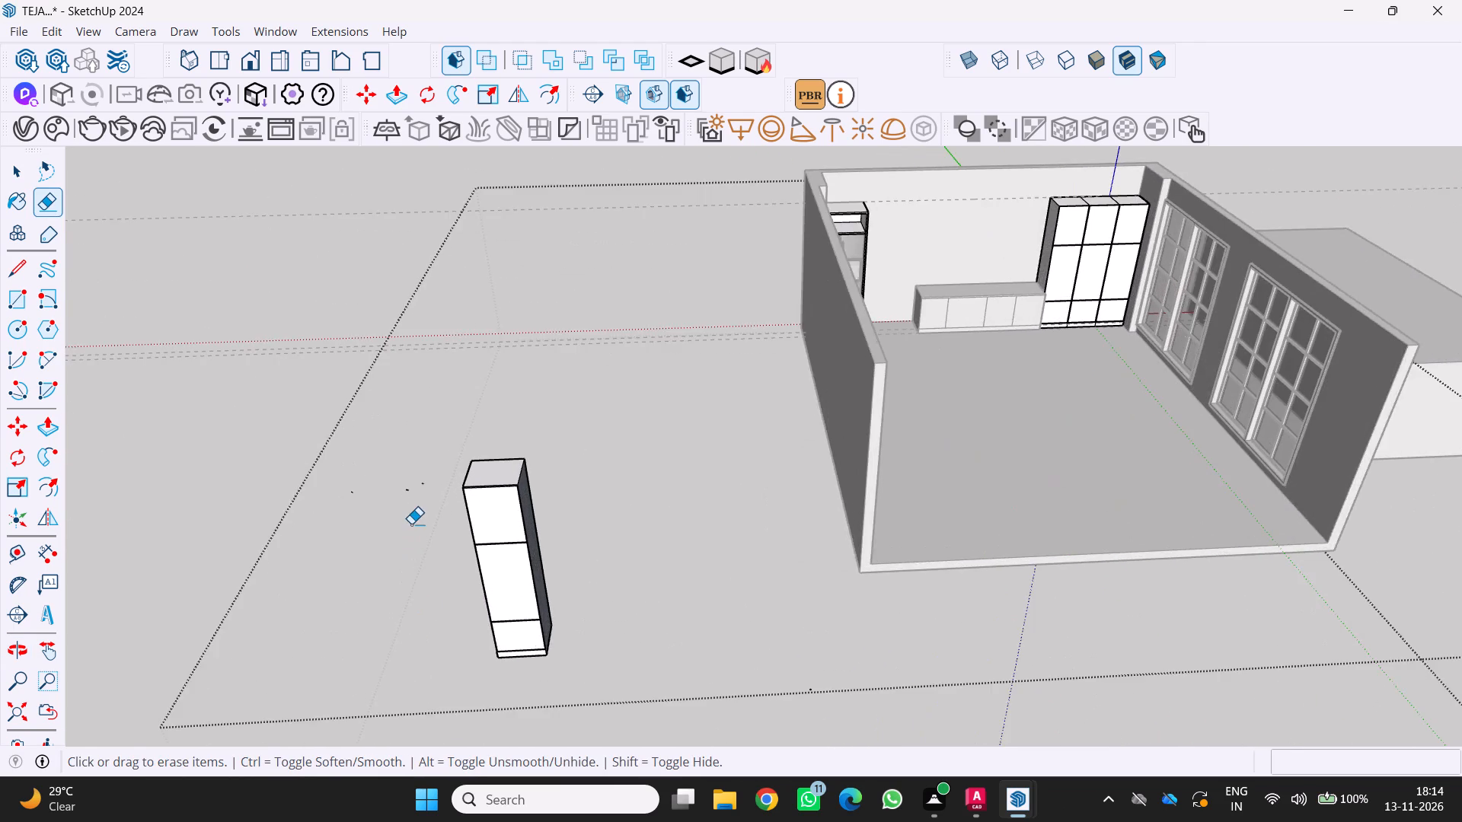
scroll(411, 524, up, 2)
key(space)
triple_click(506, 465)
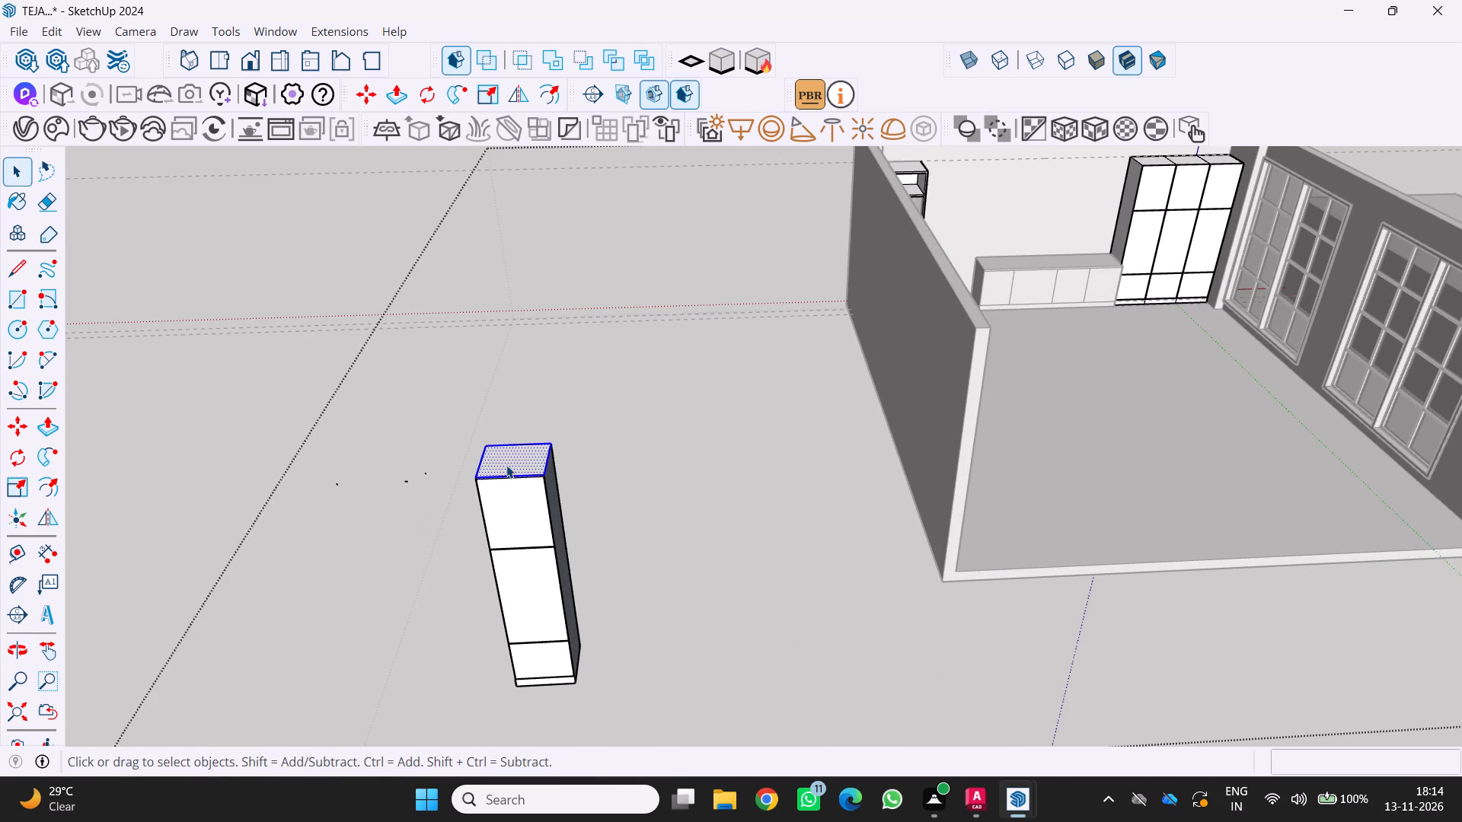
click(506, 465)
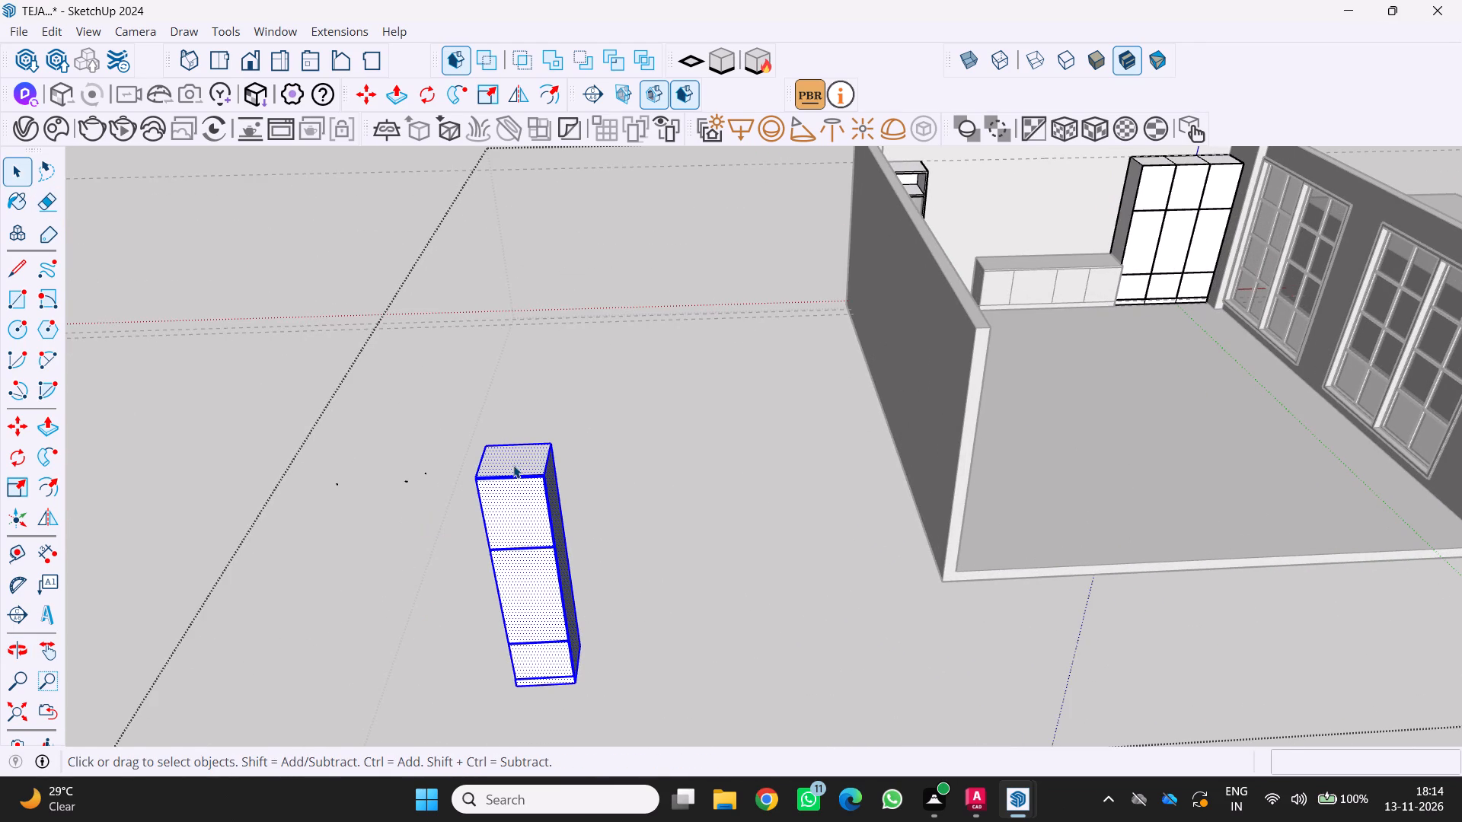
key(m)
scroll(486, 443, up, 4)
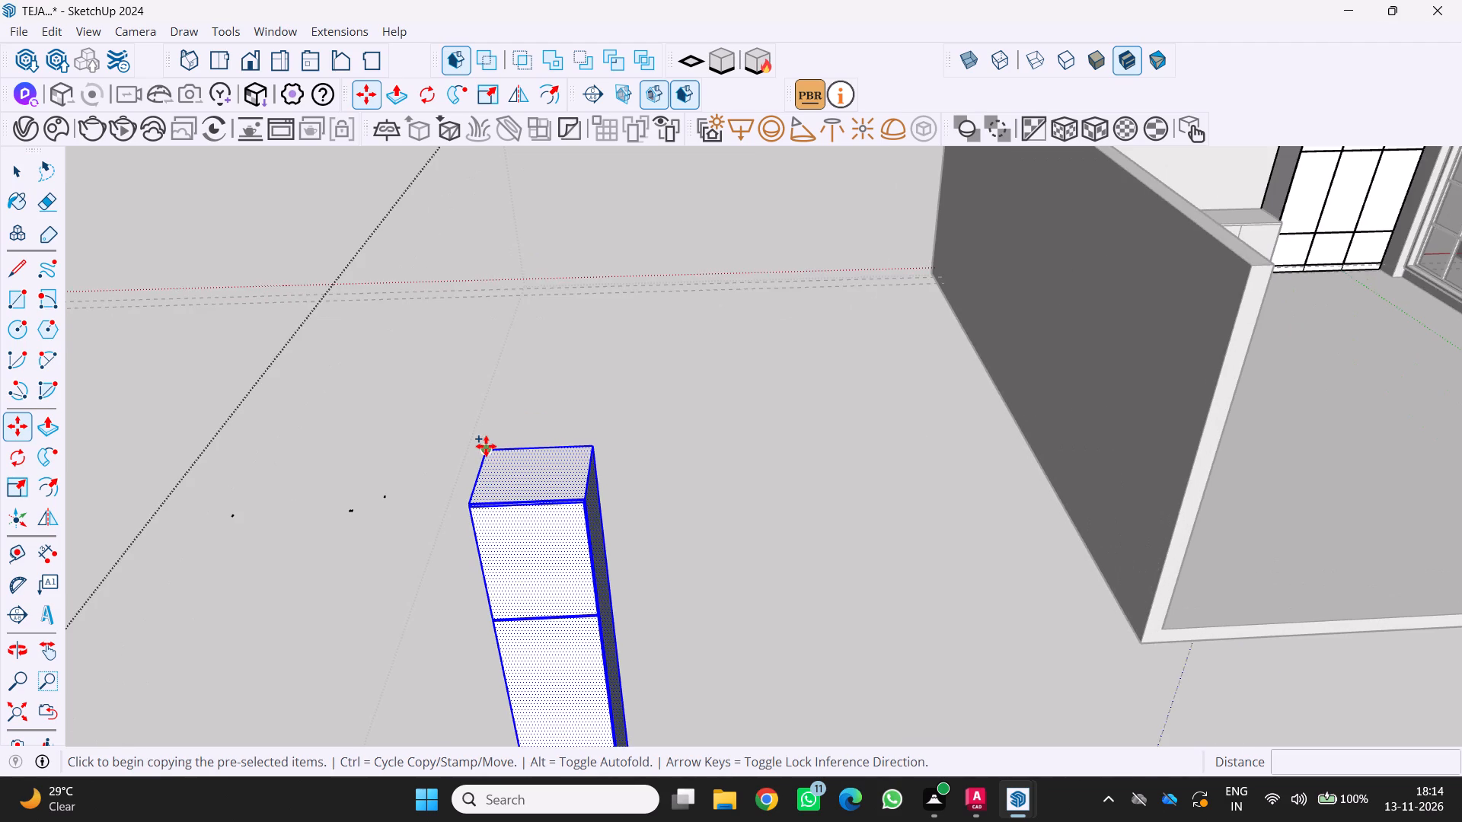
click(486, 446)
scroll(509, 449, down, 14)
scroll(806, 256, up, 8)
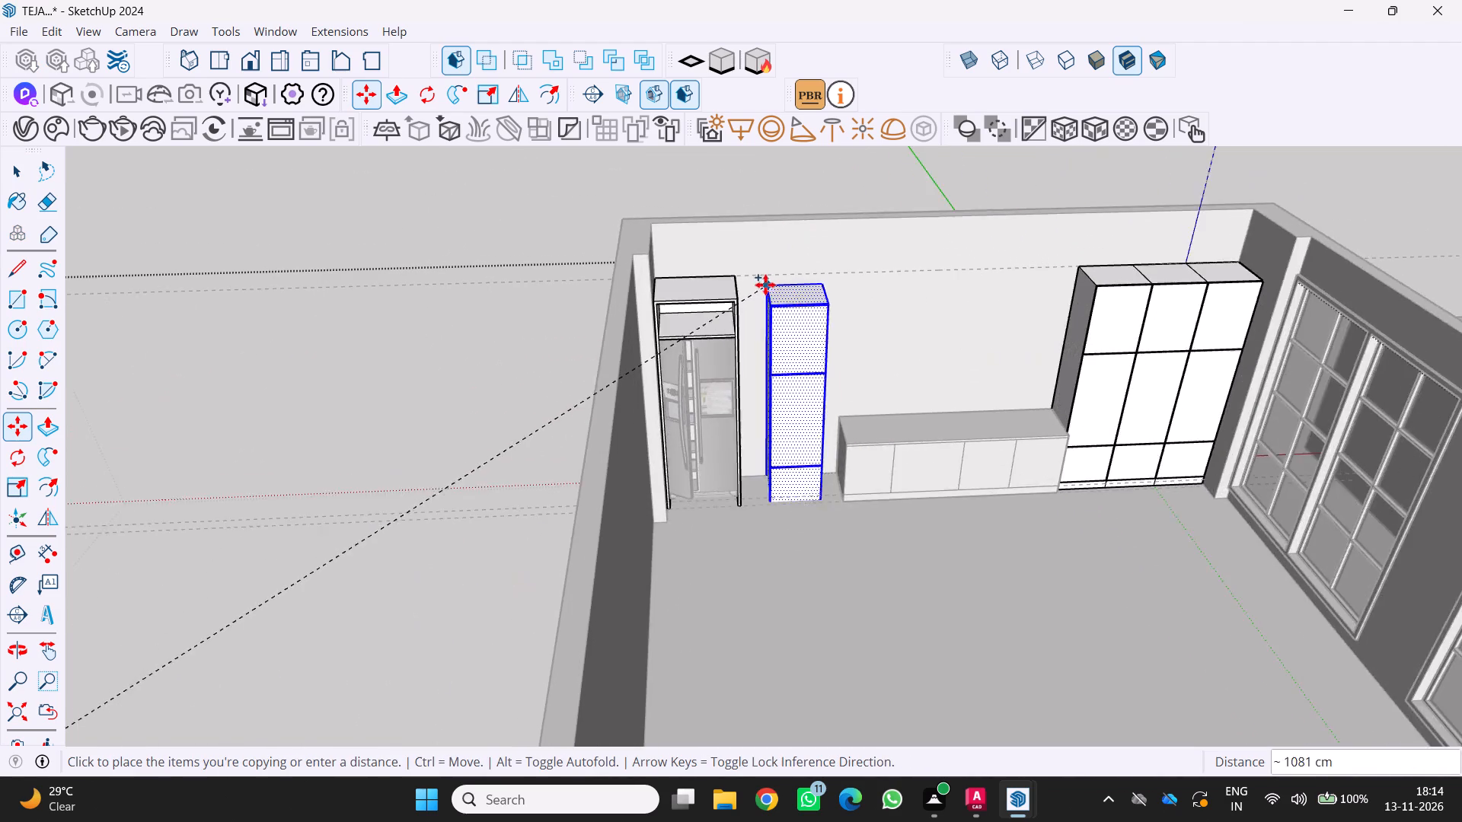
scroll(765, 285, up, 4)
click(733, 276)
Draw a 60 x 60 cm rectangle on the floor between the copied column and the low cabinet.
middle_drag(839, 305, 819, 297)
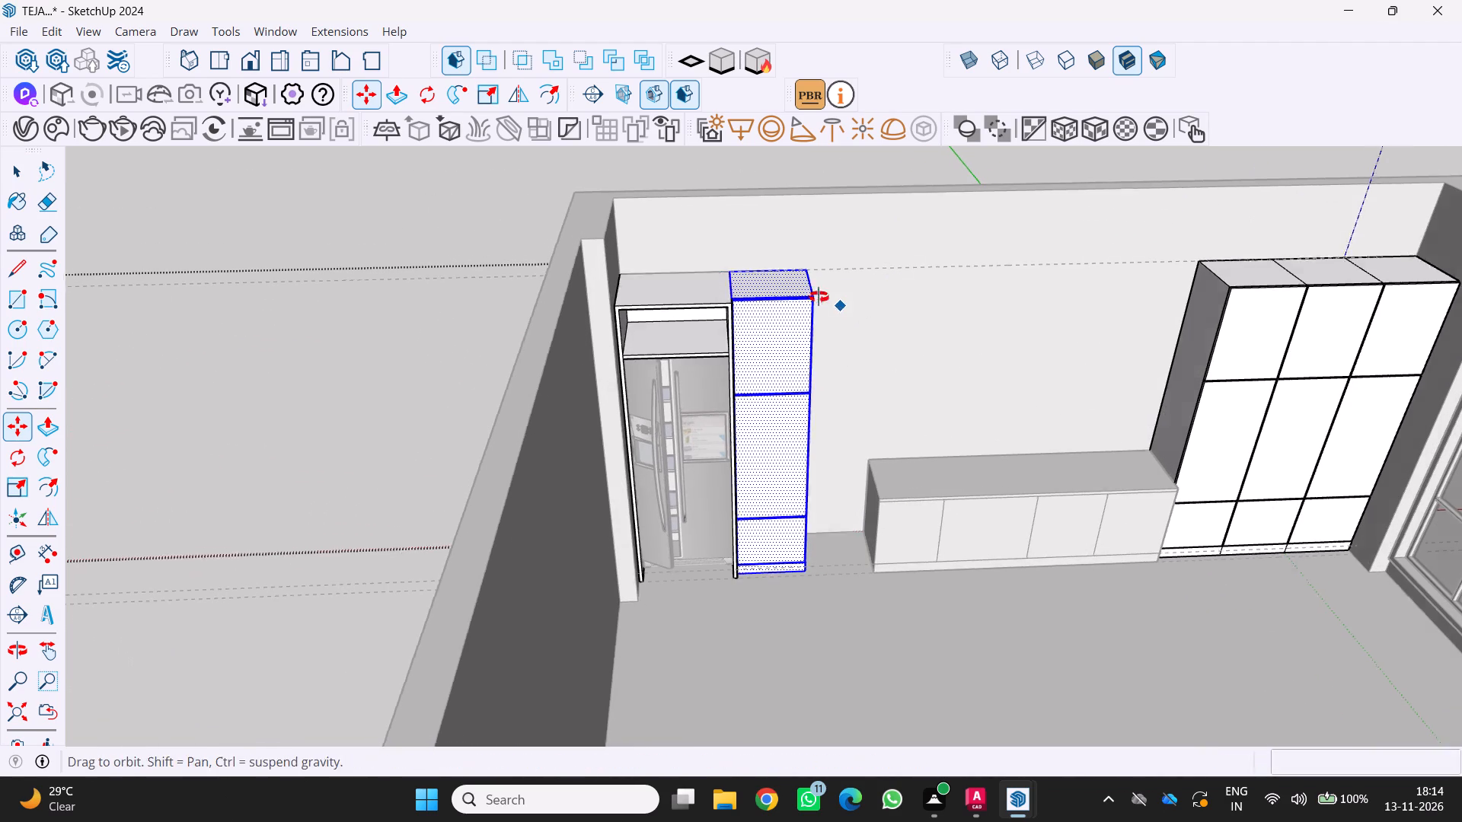
middle_drag(819, 297, 796, 284)
middle_click(795, 283)
middle_click(795, 283)
scroll(906, 414, up, 3)
middle_drag(833, 642, 906, 518)
middle_click(906, 518)
scroll(906, 515, down, 6)
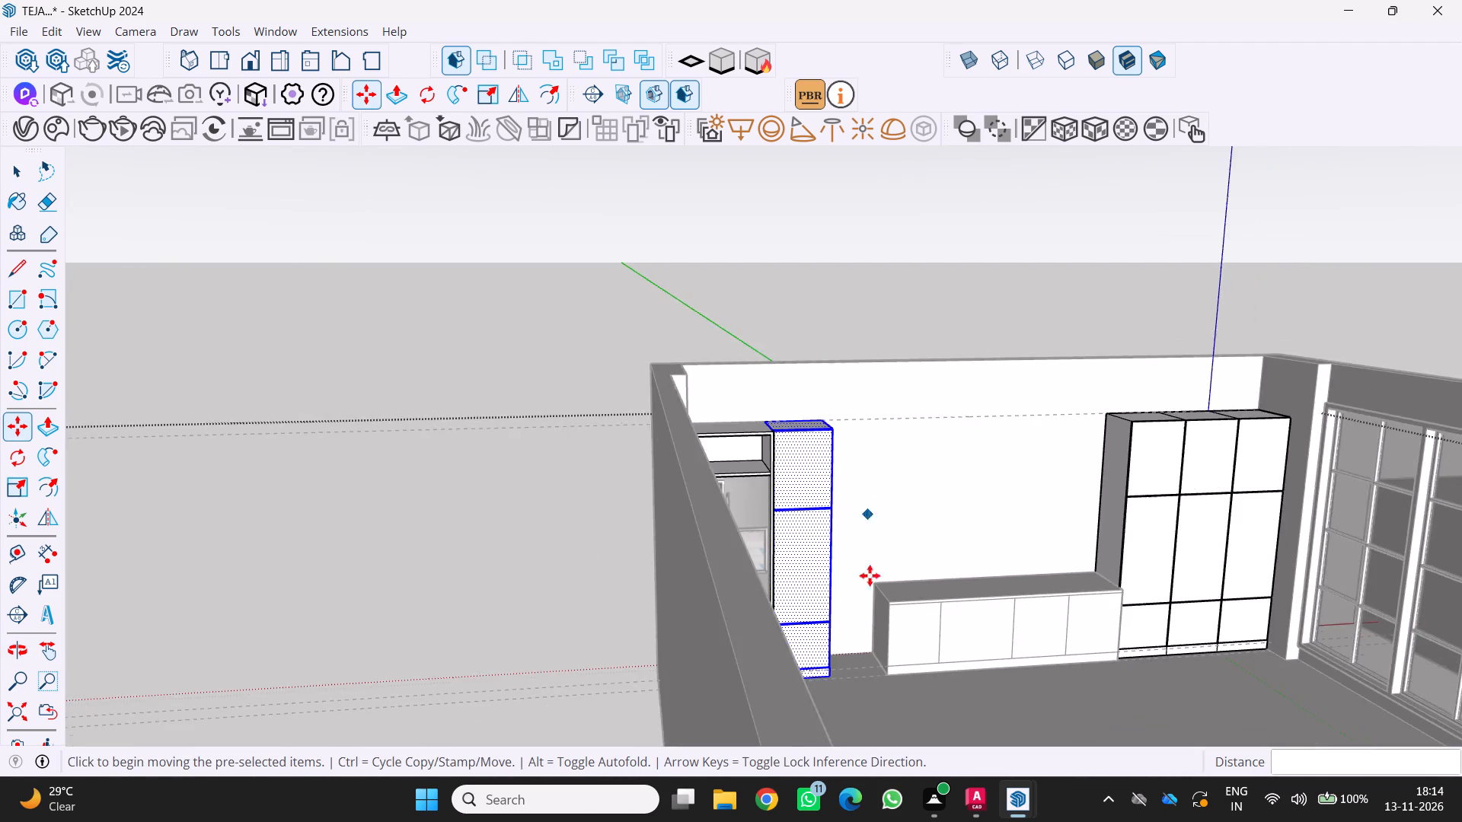
scroll(862, 658, up, 2)
middle_drag(840, 686, 805, 749)
middle_click(805, 749)
scroll(874, 669, up, 9)
middle_drag(817, 675, 797, 671)
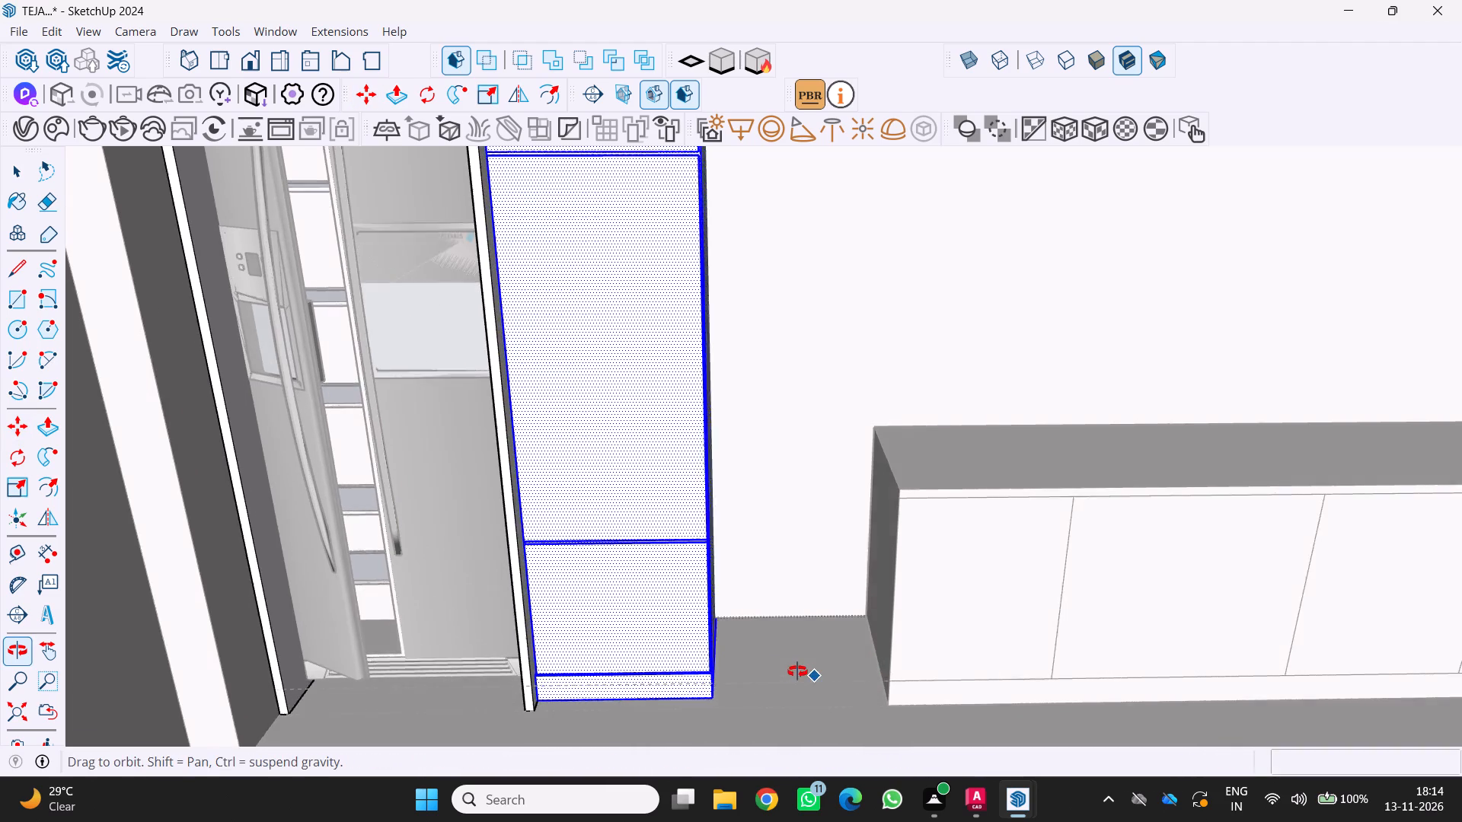
middle_drag(797, 671, 749, 669)
key(r)
scroll(742, 635, up, 3)
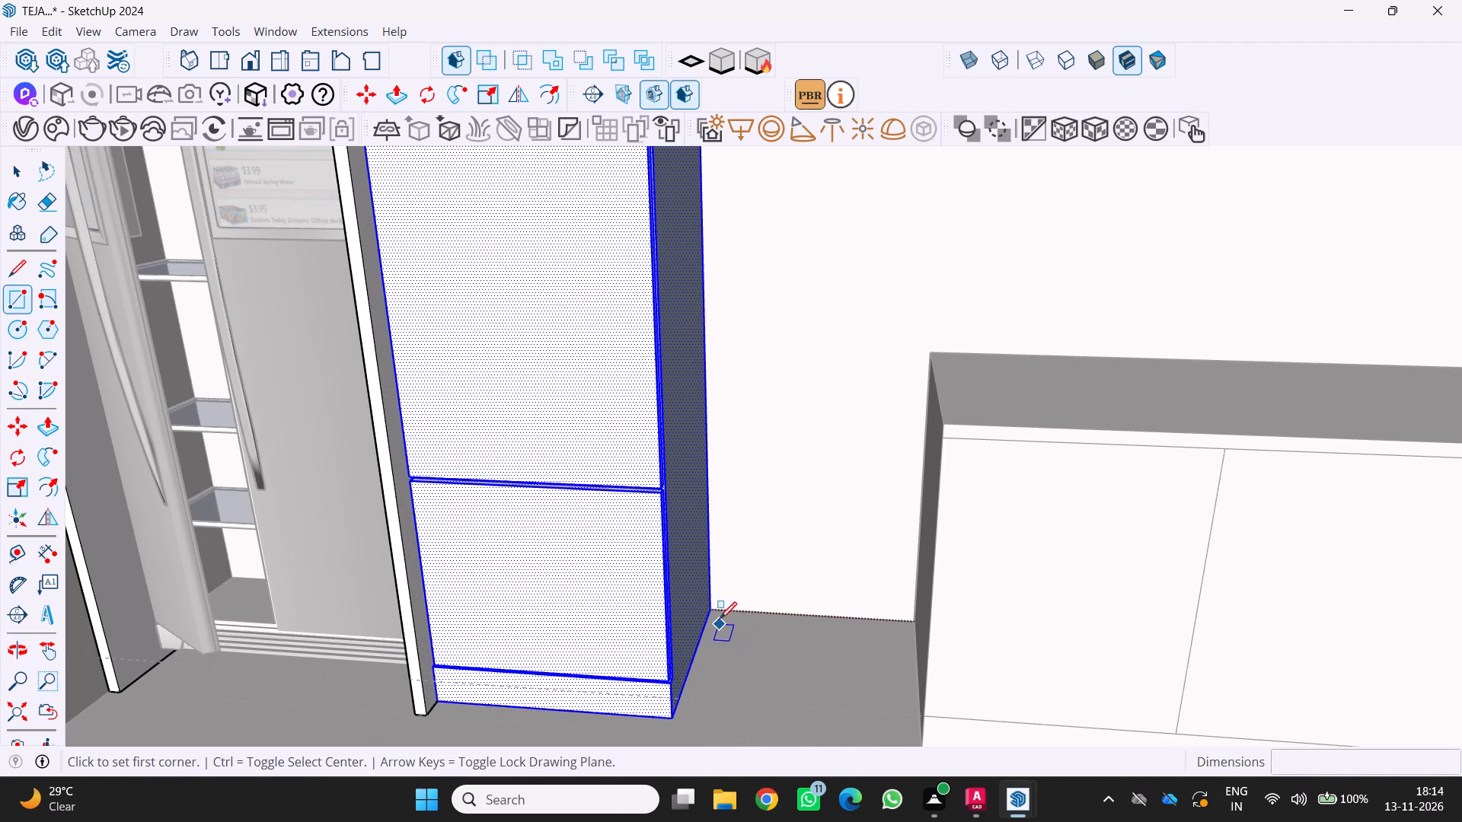
click(712, 610)
scroll(815, 704, down, 3)
middle_drag(826, 689, 889, 687)
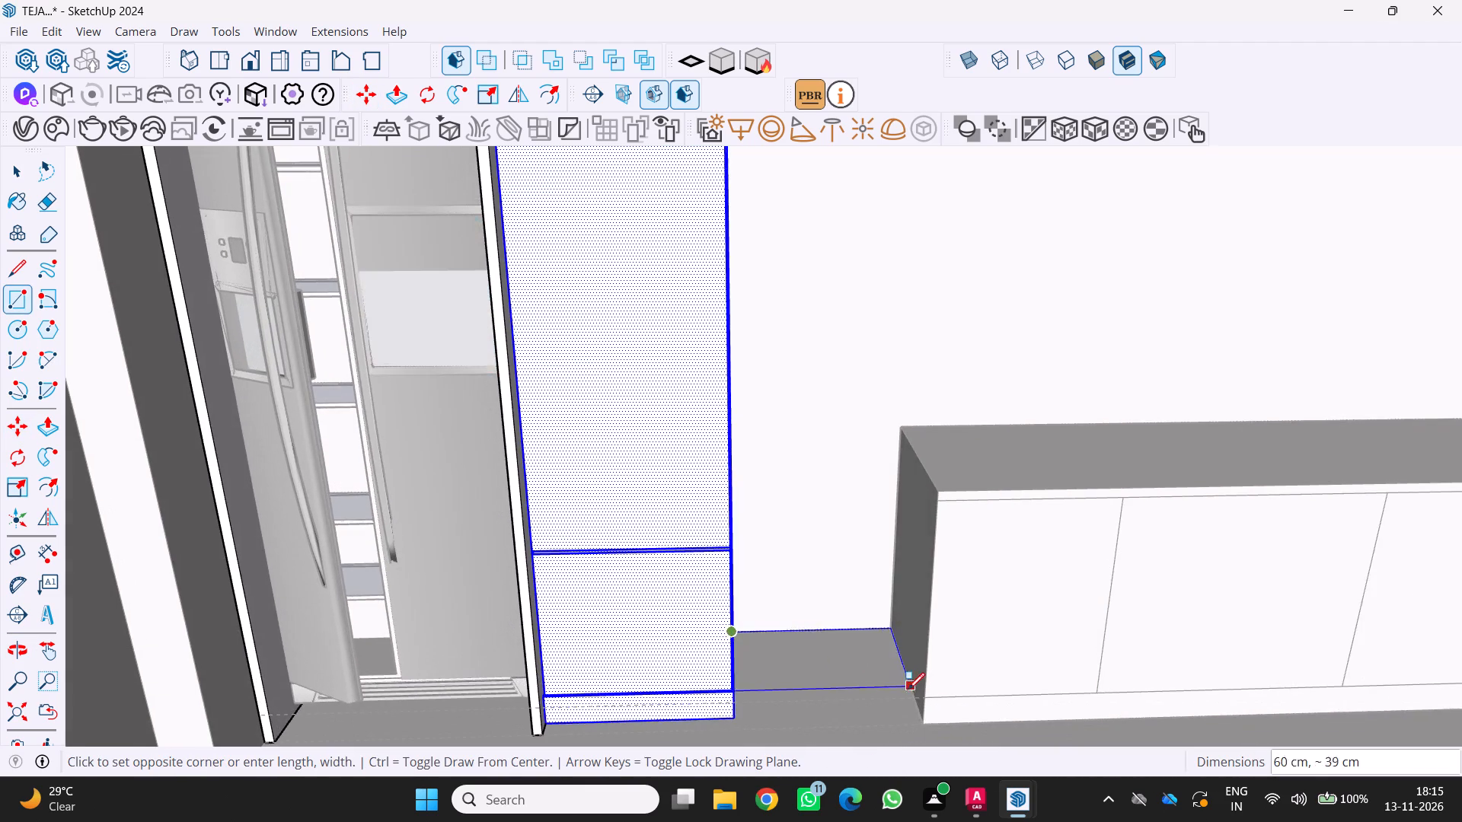
scroll(911, 705, up, 4)
click(925, 730)
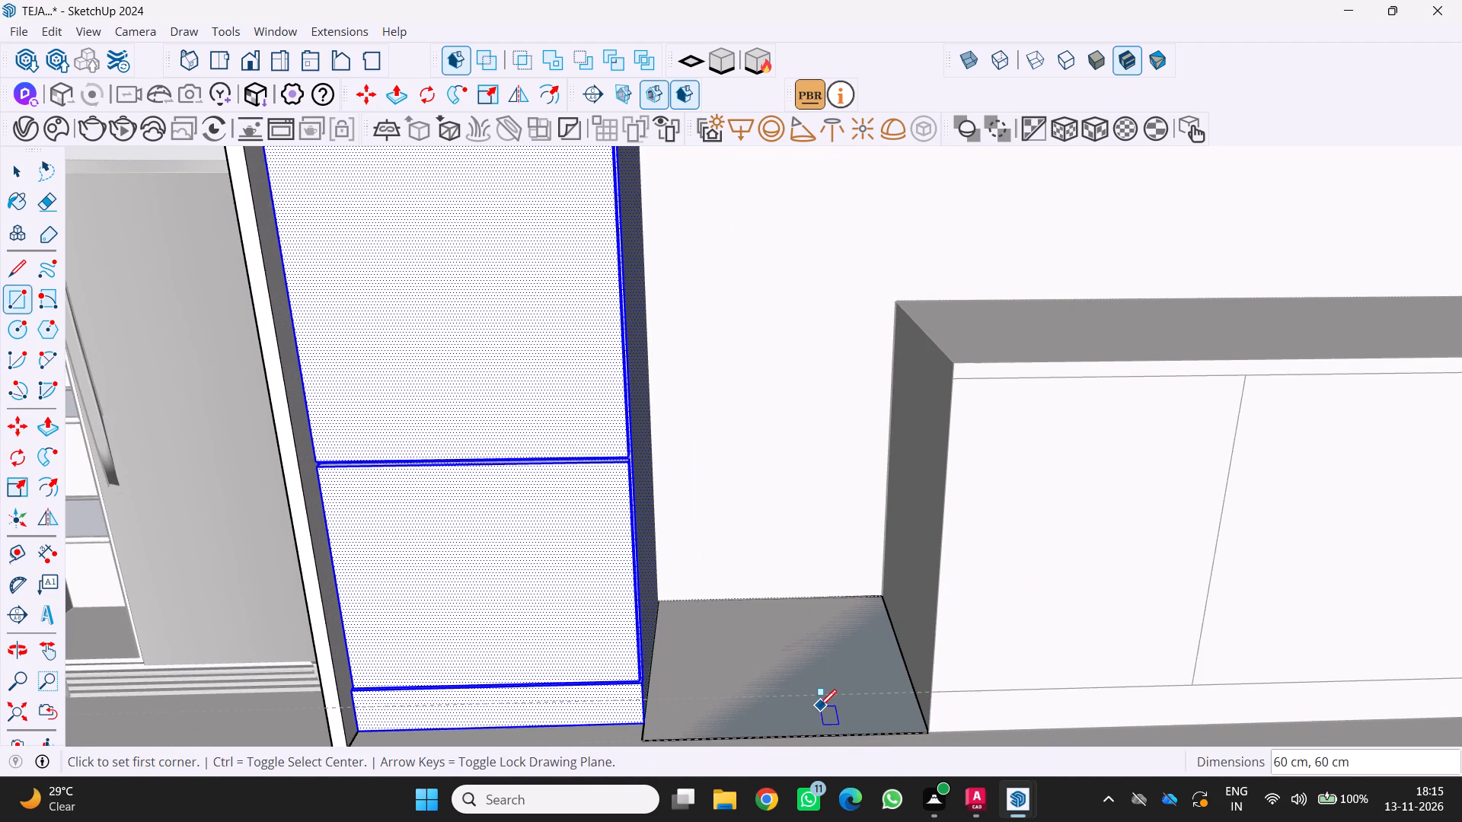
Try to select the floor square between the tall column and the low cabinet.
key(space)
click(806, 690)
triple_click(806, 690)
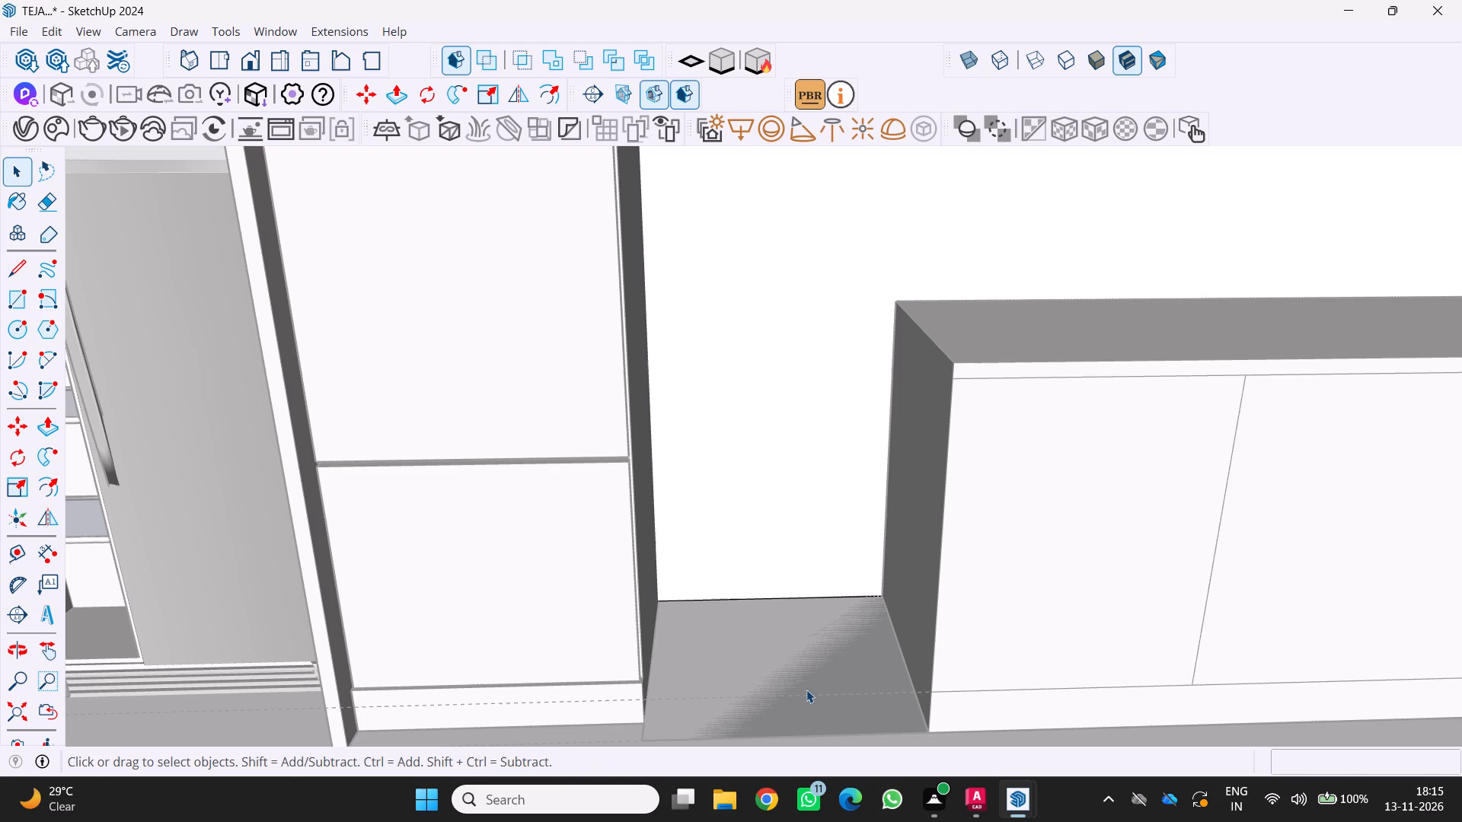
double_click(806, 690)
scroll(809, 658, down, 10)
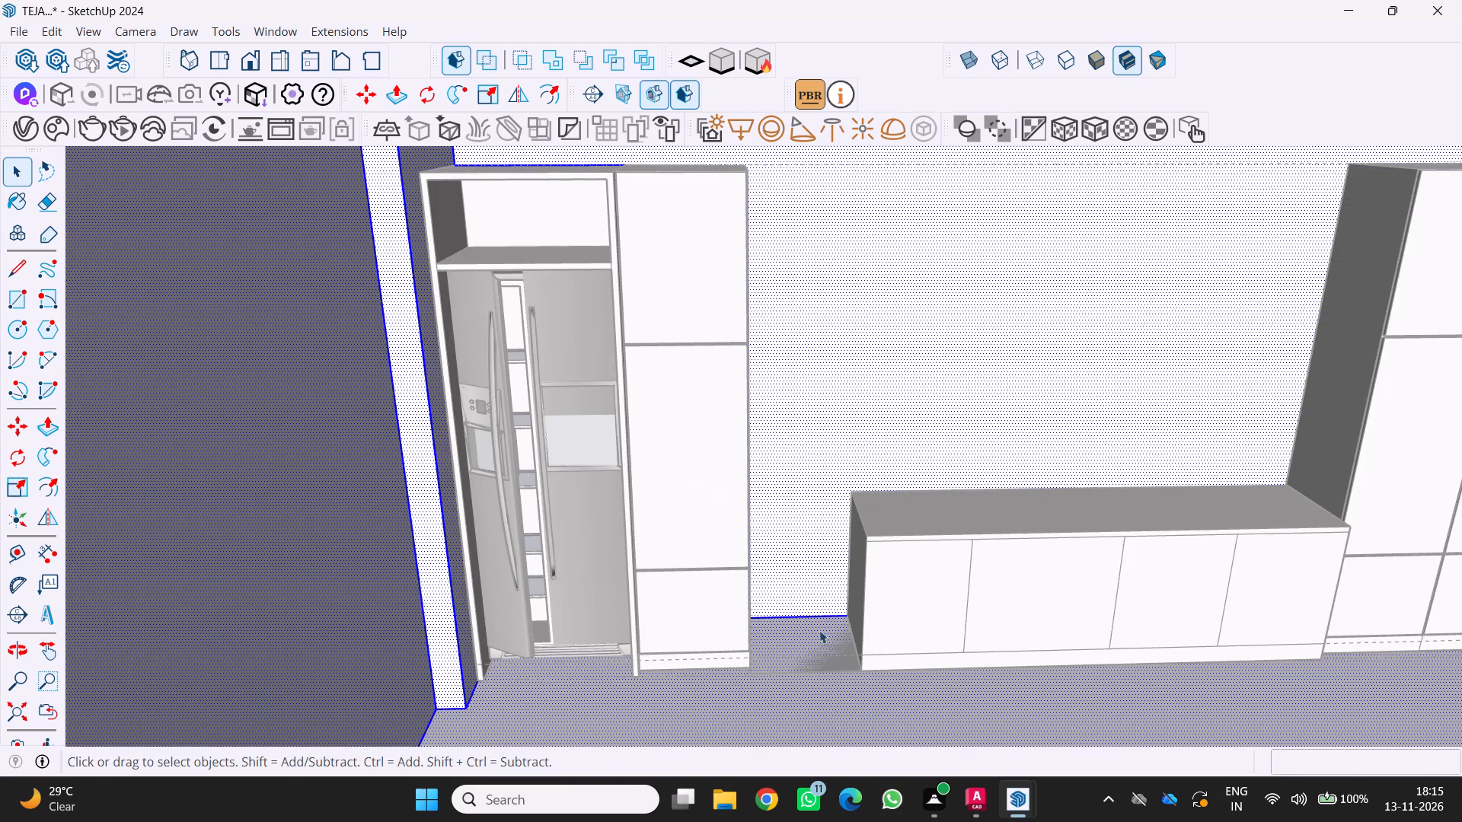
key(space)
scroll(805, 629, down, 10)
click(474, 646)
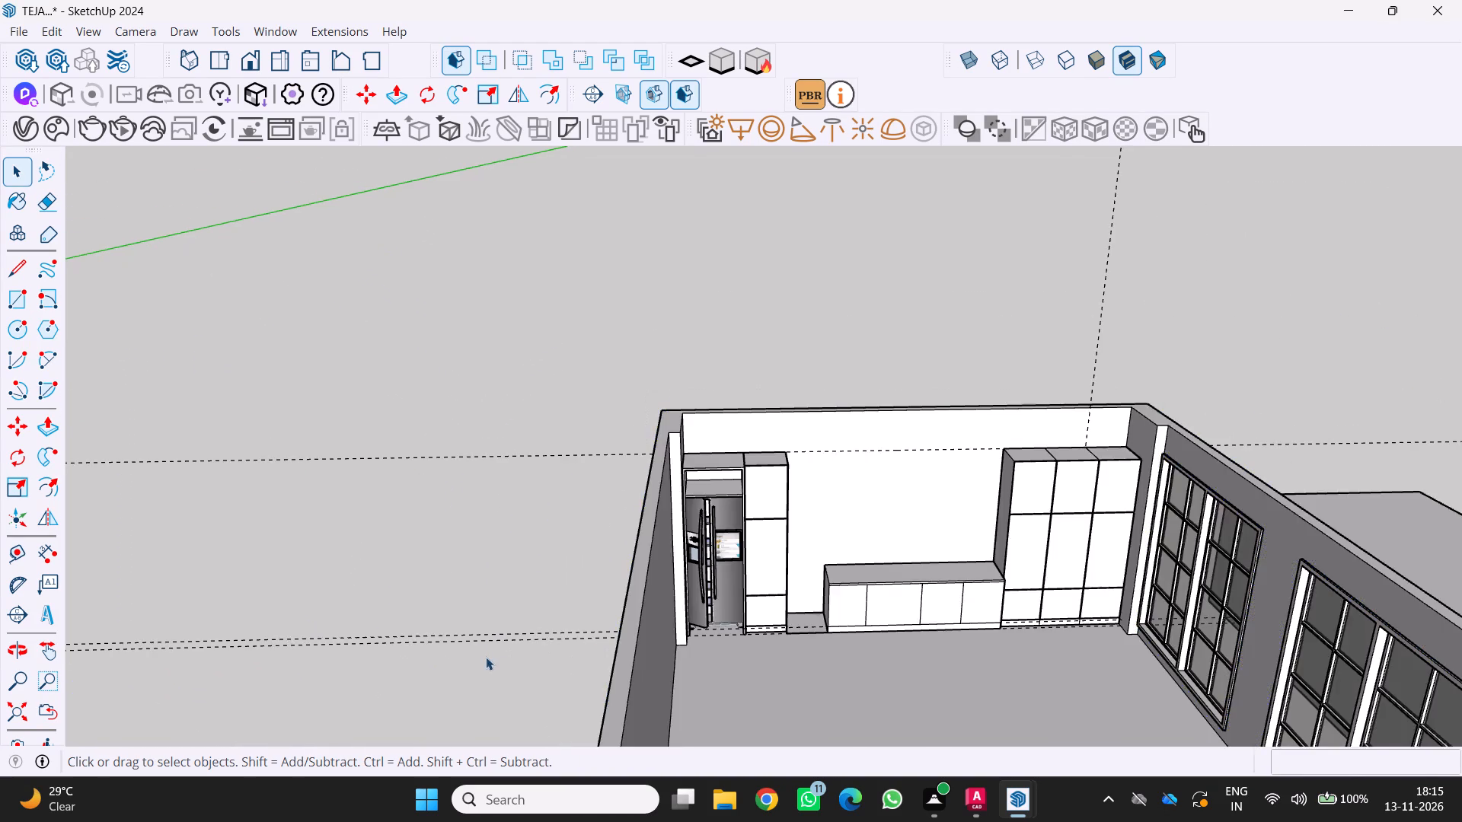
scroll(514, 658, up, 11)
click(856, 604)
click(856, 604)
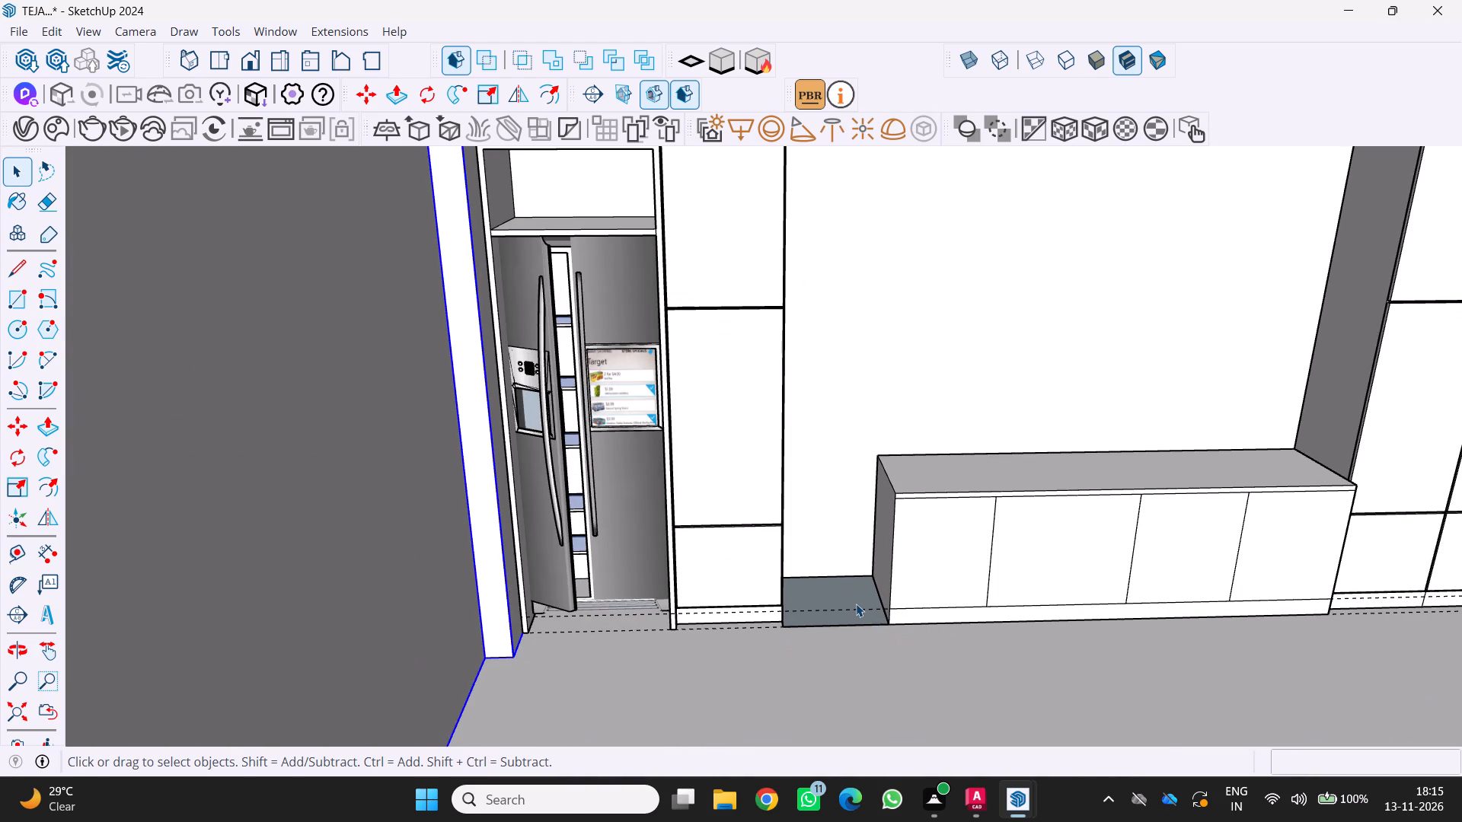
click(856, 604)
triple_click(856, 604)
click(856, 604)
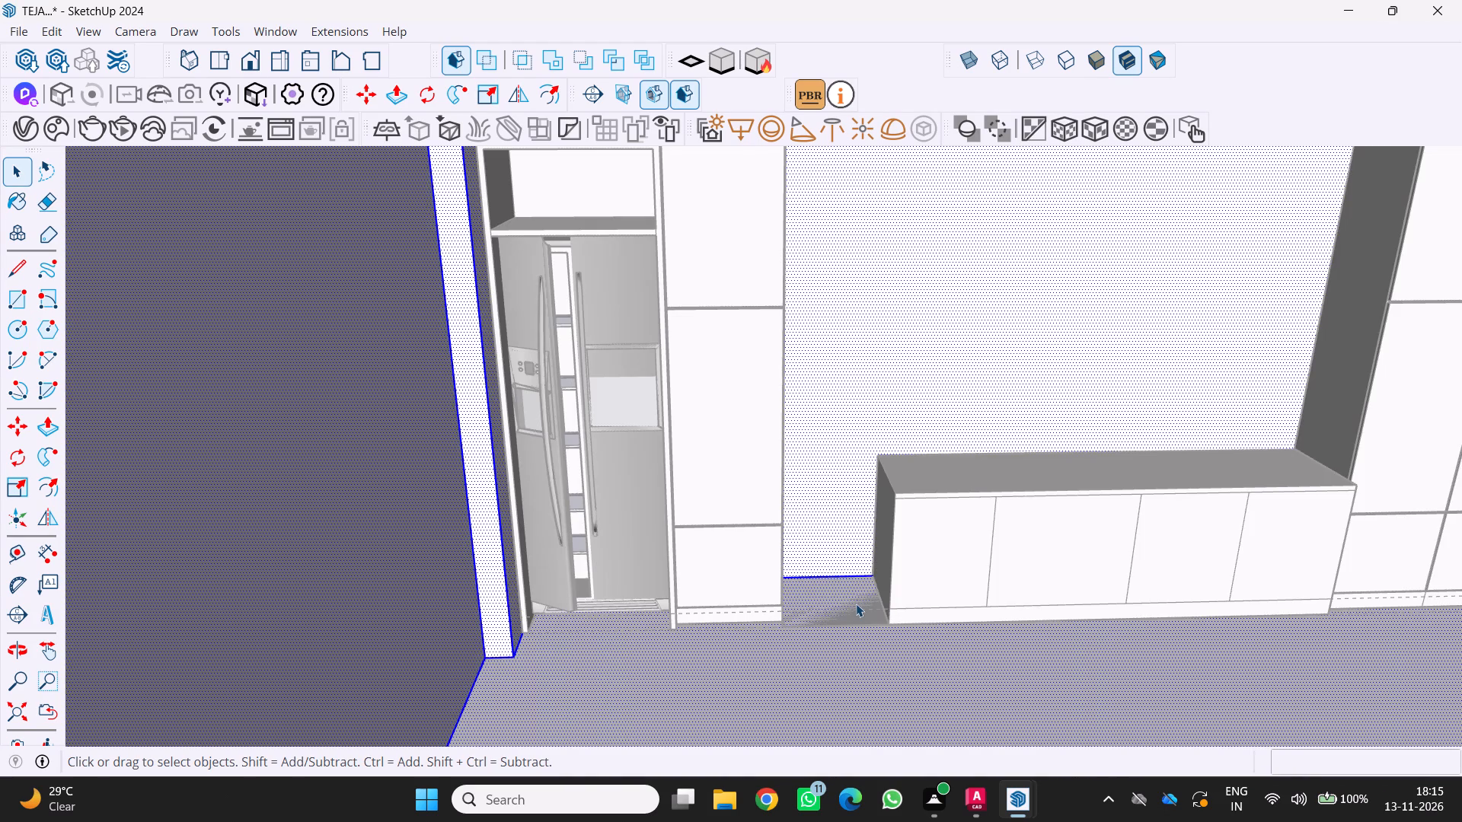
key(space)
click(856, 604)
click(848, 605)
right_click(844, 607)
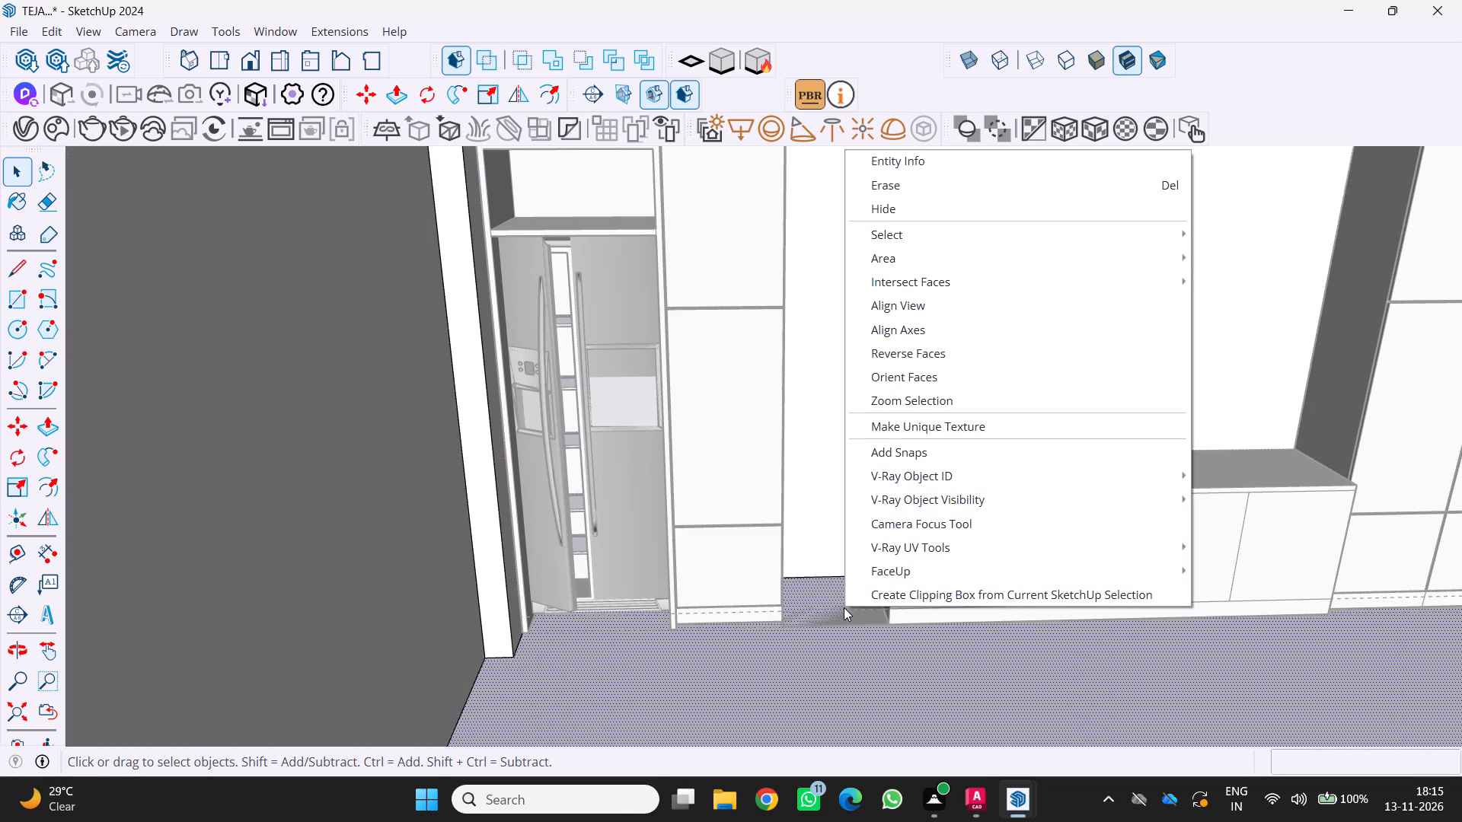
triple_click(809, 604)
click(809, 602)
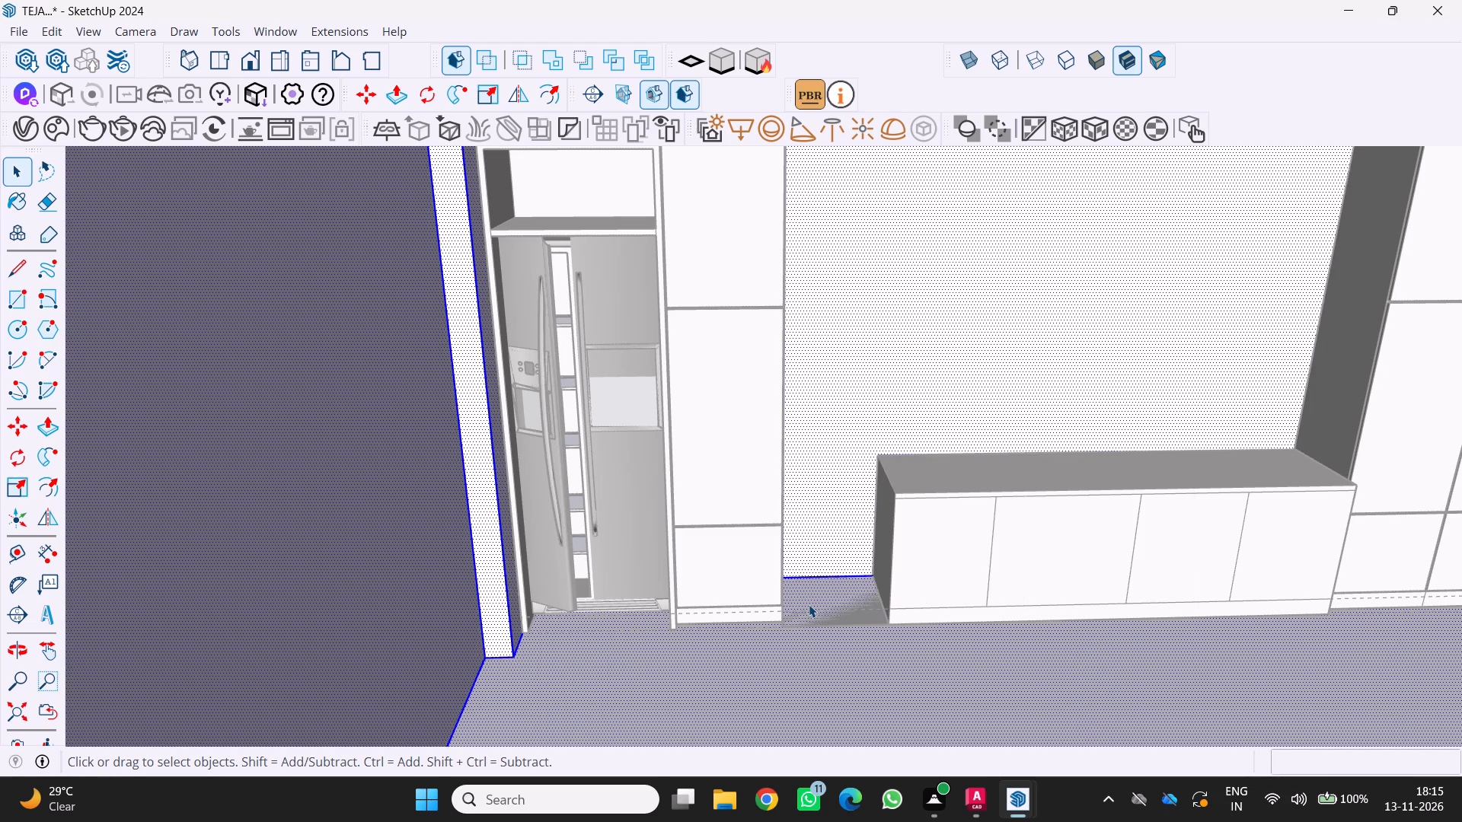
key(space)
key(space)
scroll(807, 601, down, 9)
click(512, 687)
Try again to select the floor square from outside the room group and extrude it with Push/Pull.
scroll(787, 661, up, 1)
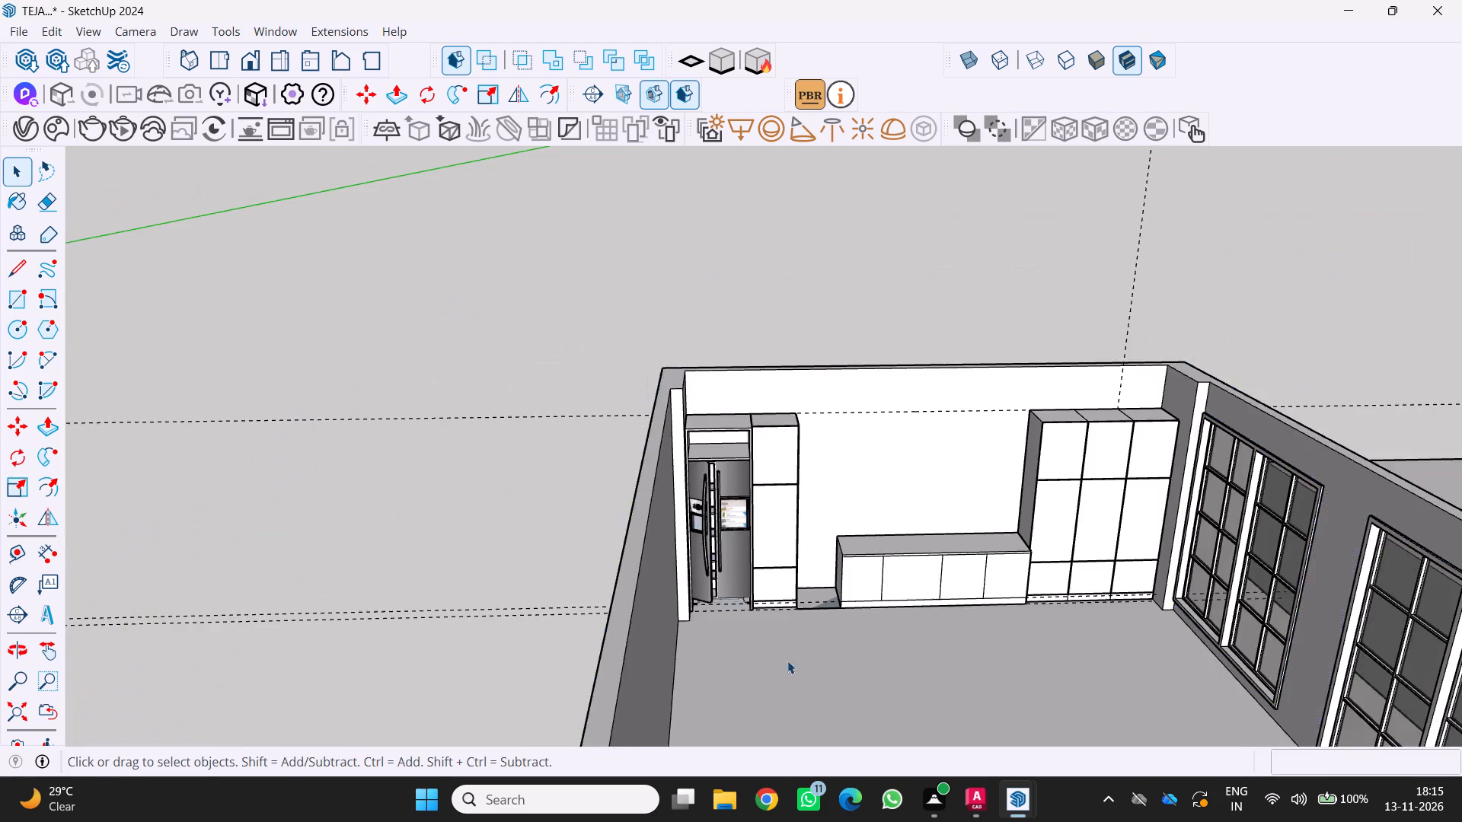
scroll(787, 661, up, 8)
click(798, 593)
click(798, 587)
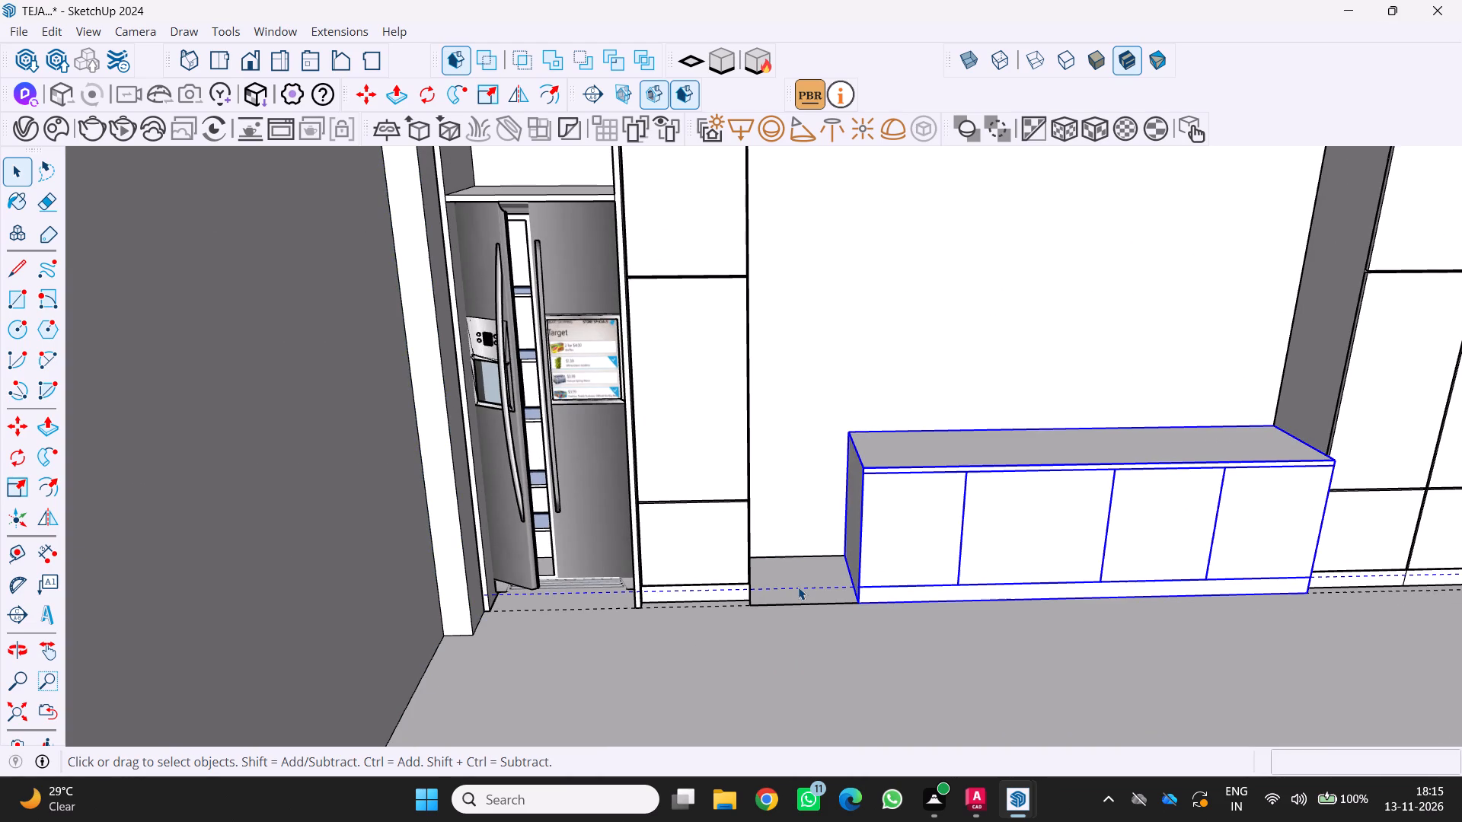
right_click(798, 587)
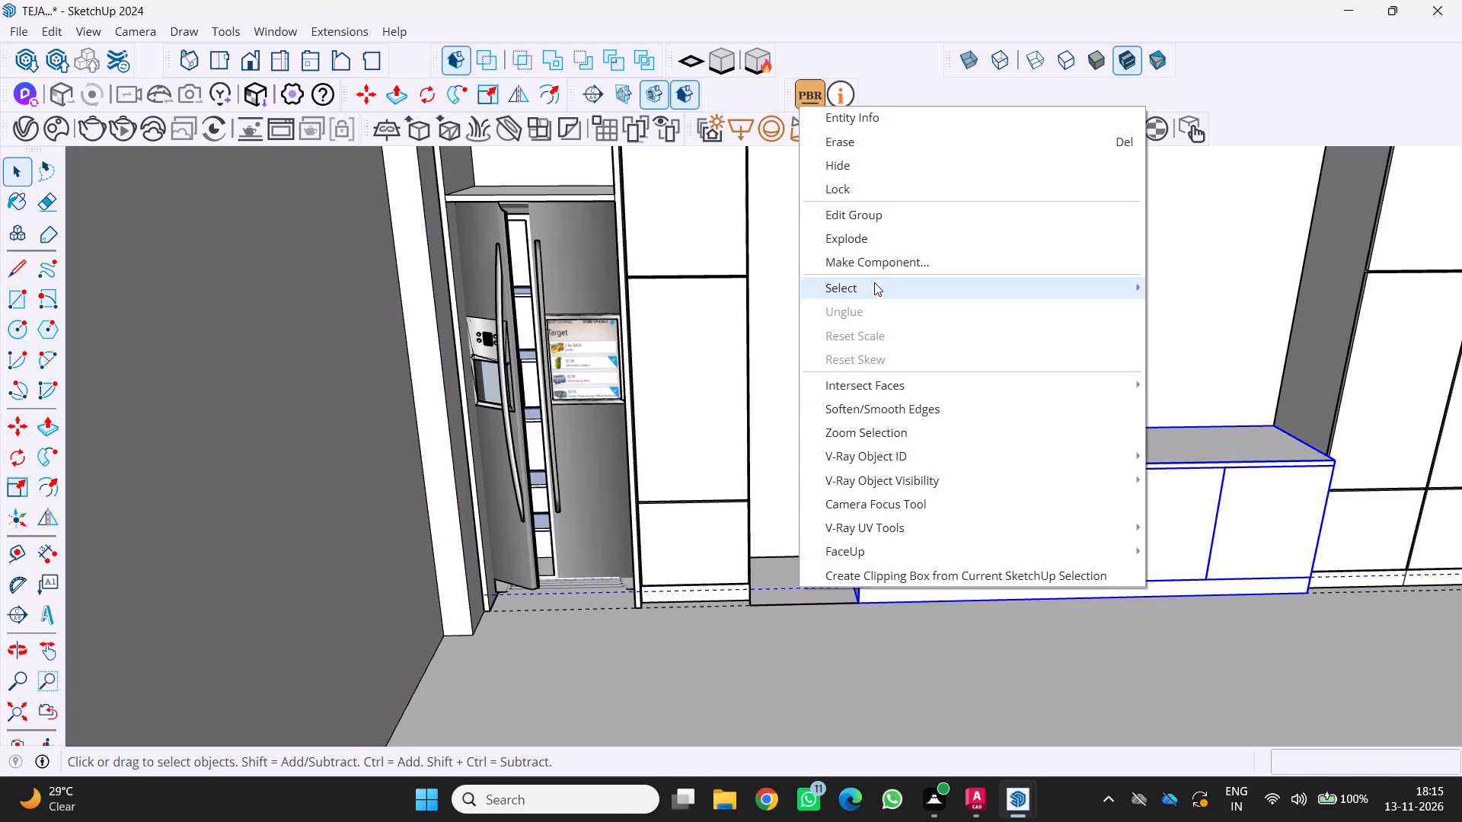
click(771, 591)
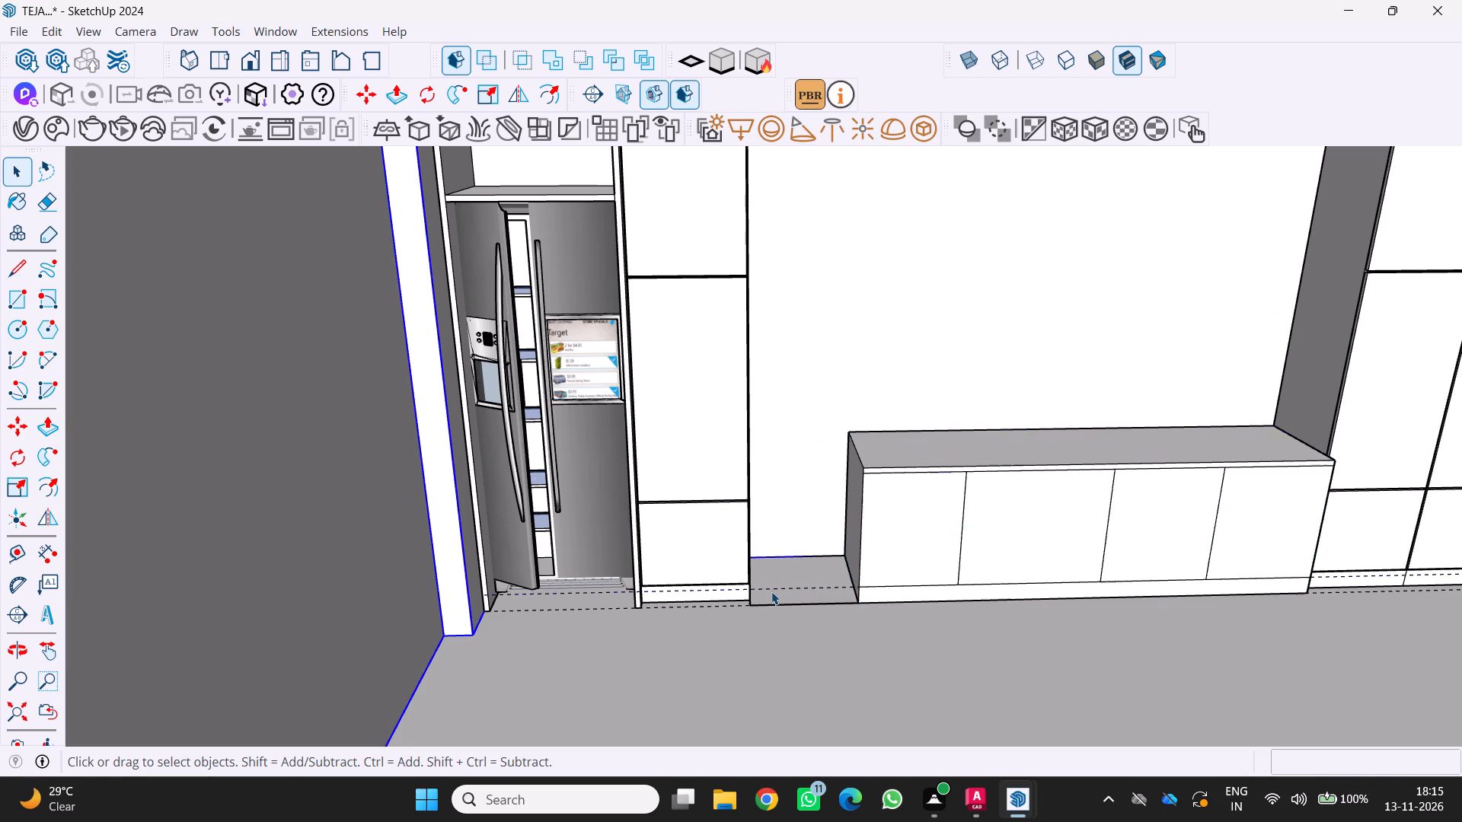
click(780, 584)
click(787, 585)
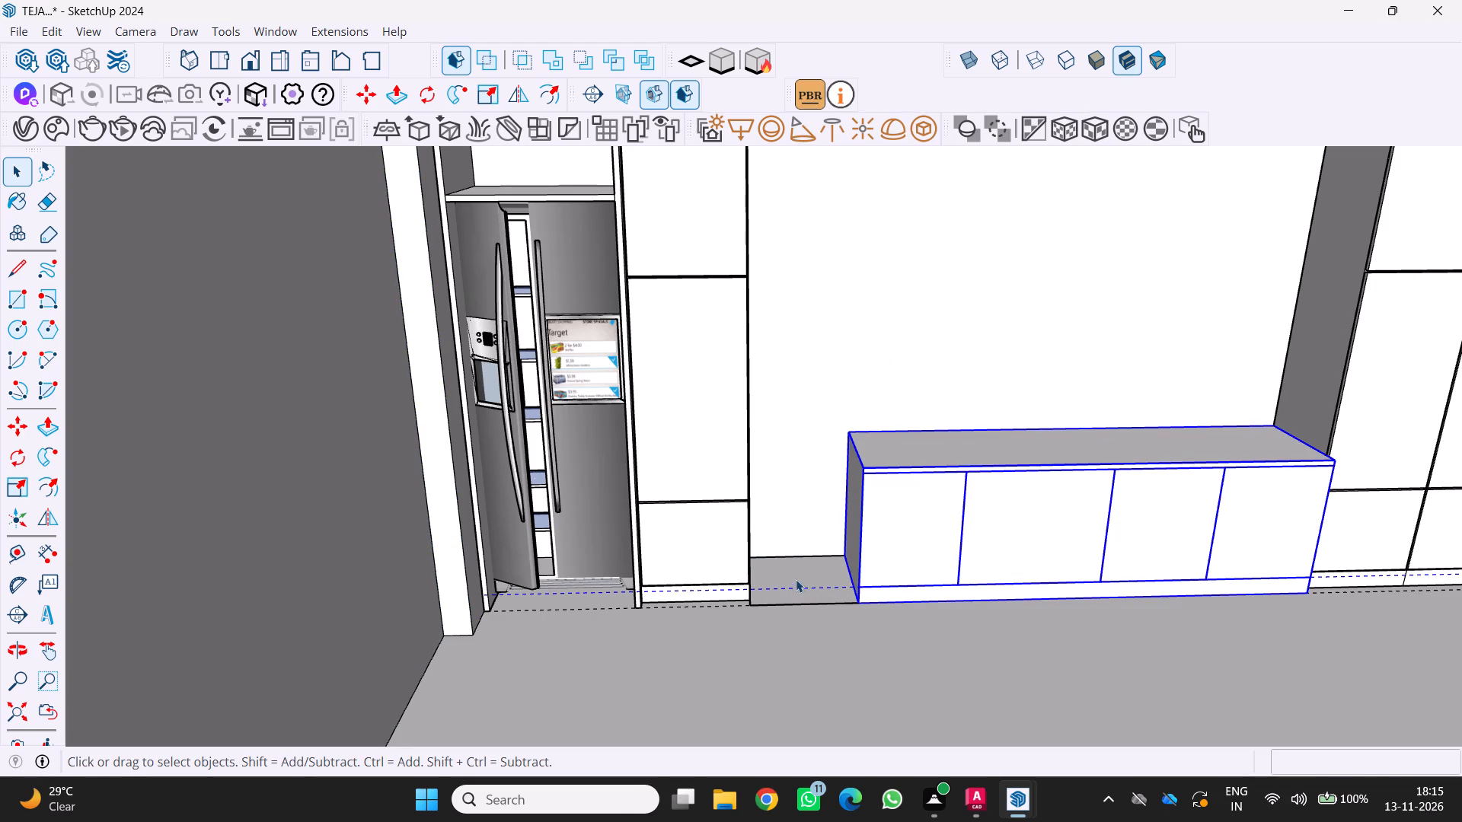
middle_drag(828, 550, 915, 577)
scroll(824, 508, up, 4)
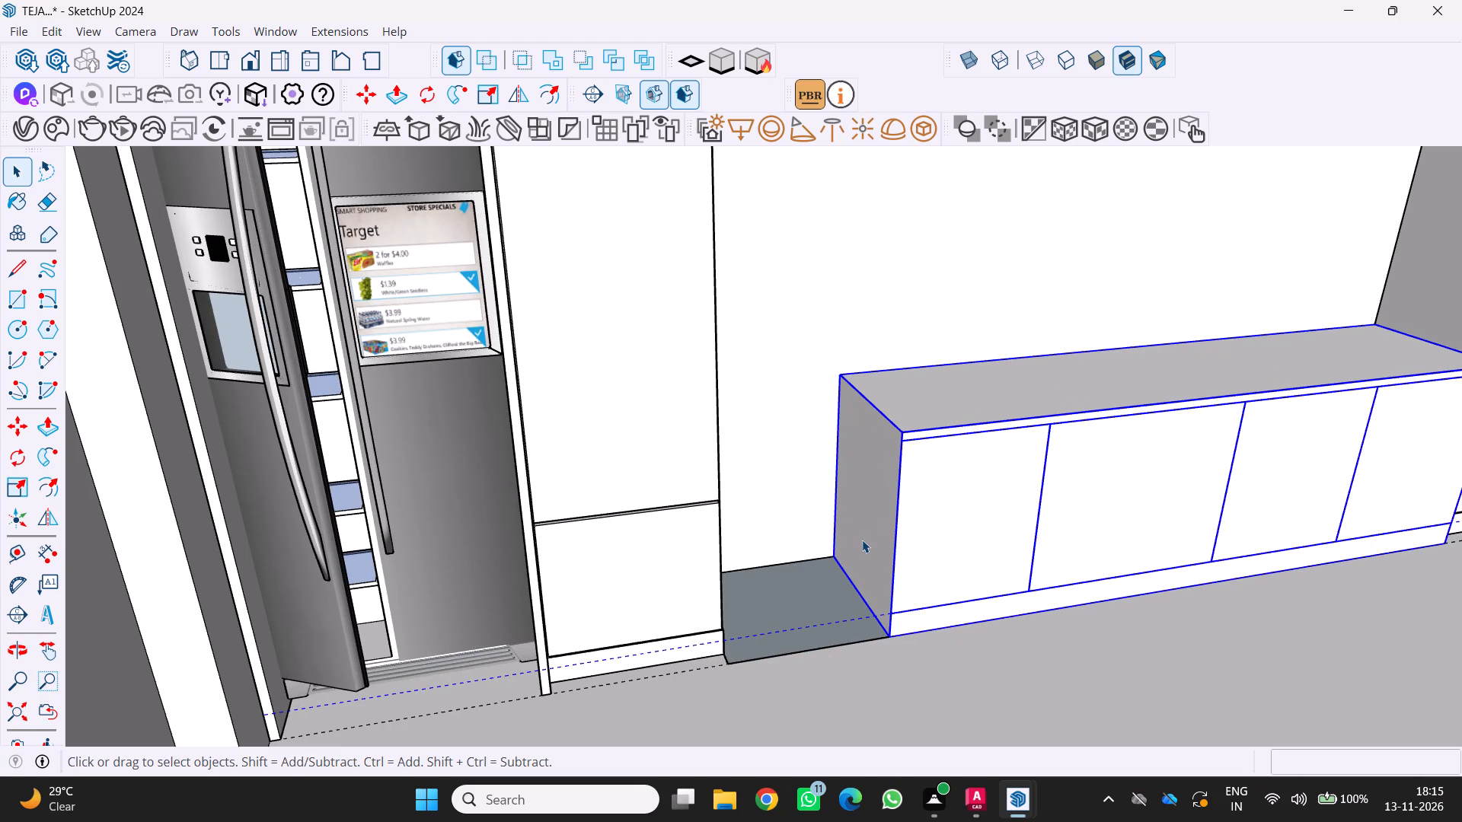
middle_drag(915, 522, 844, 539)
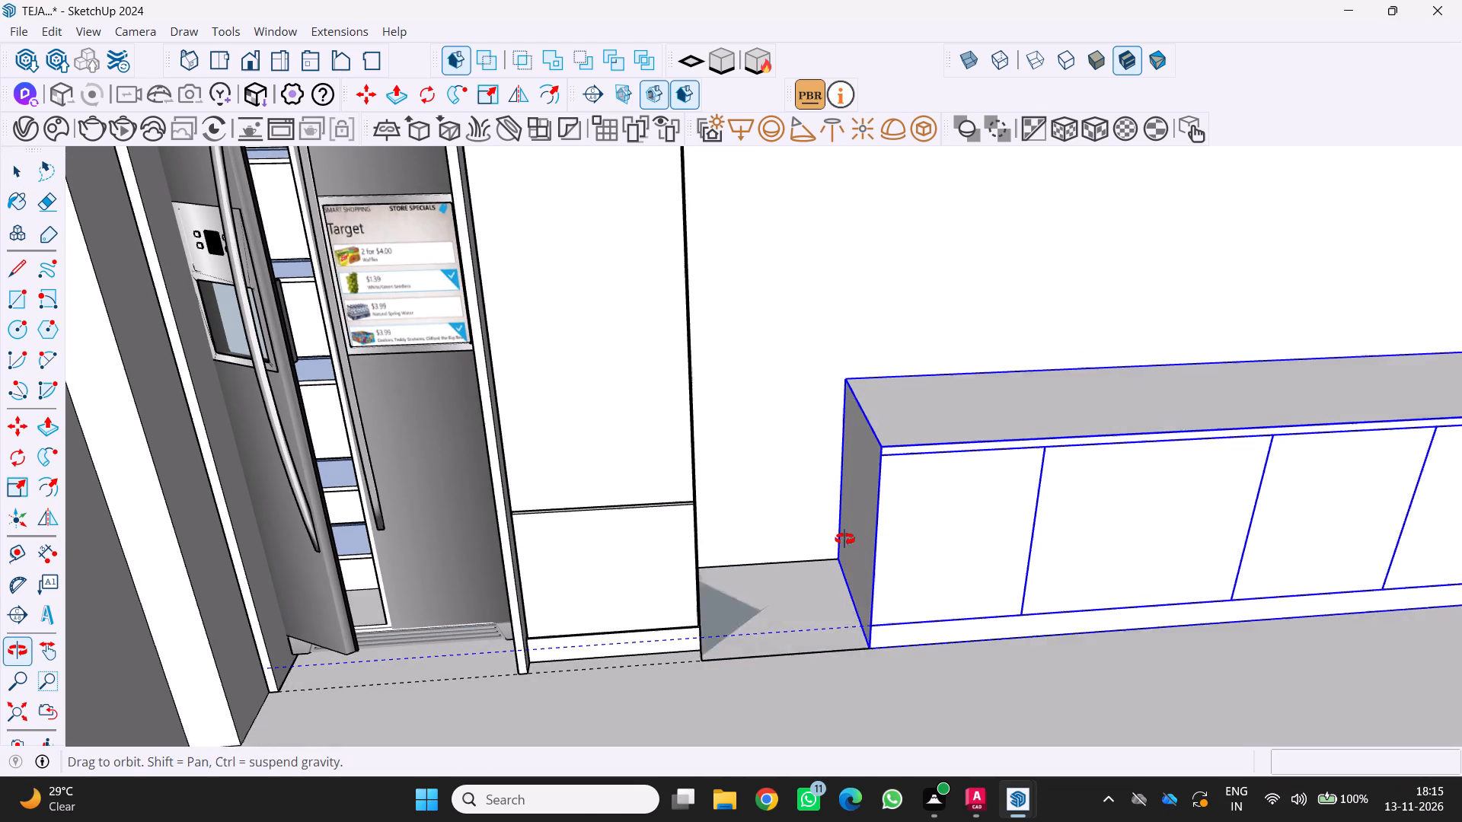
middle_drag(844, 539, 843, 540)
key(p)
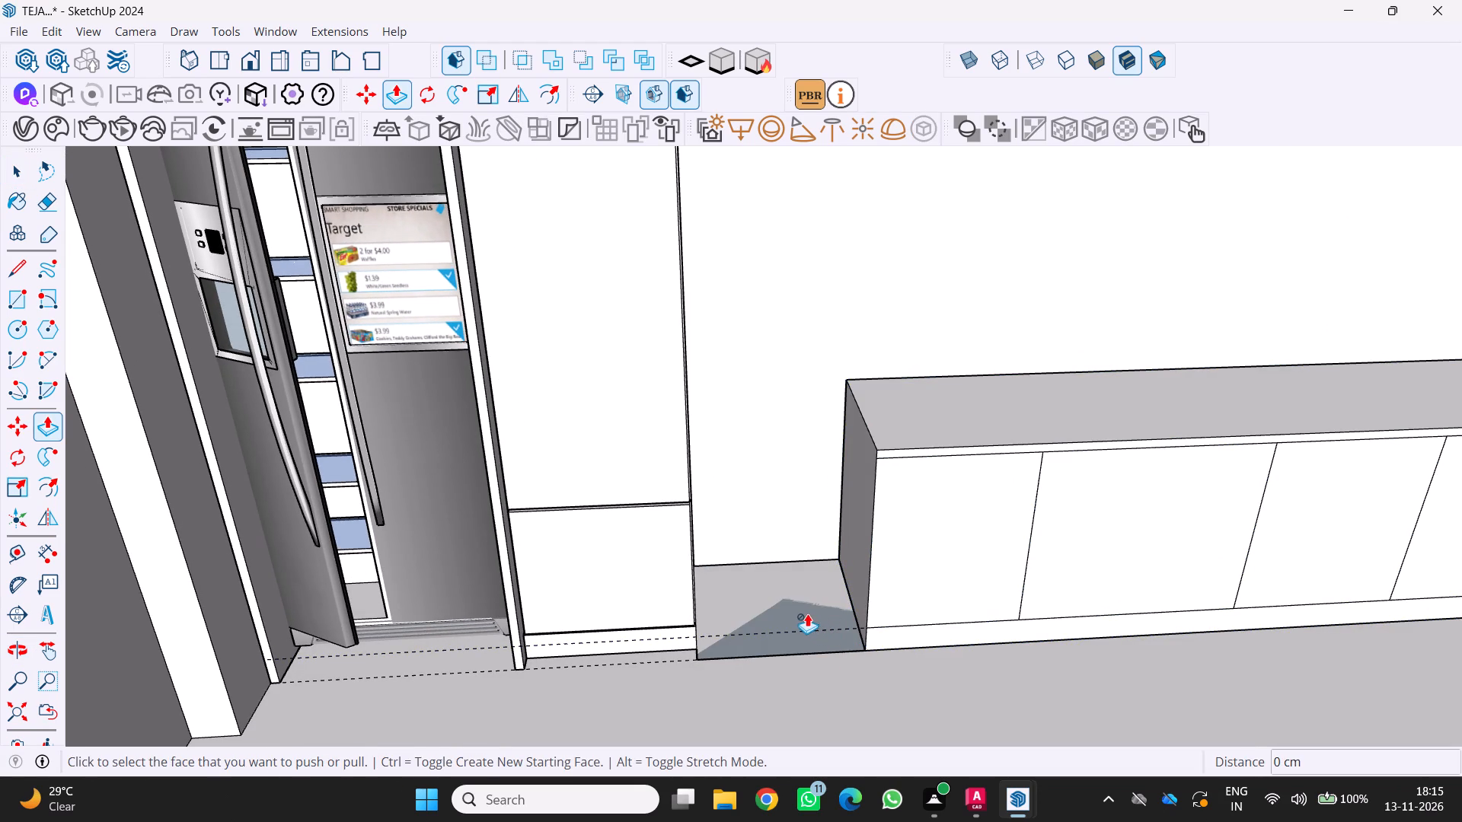
Open the room group and draw a 60 x 60 cm rectangle on the floor between the tall column and low cabinet.
key(space)
click(805, 613)
double_click(805, 613)
click(804, 613)
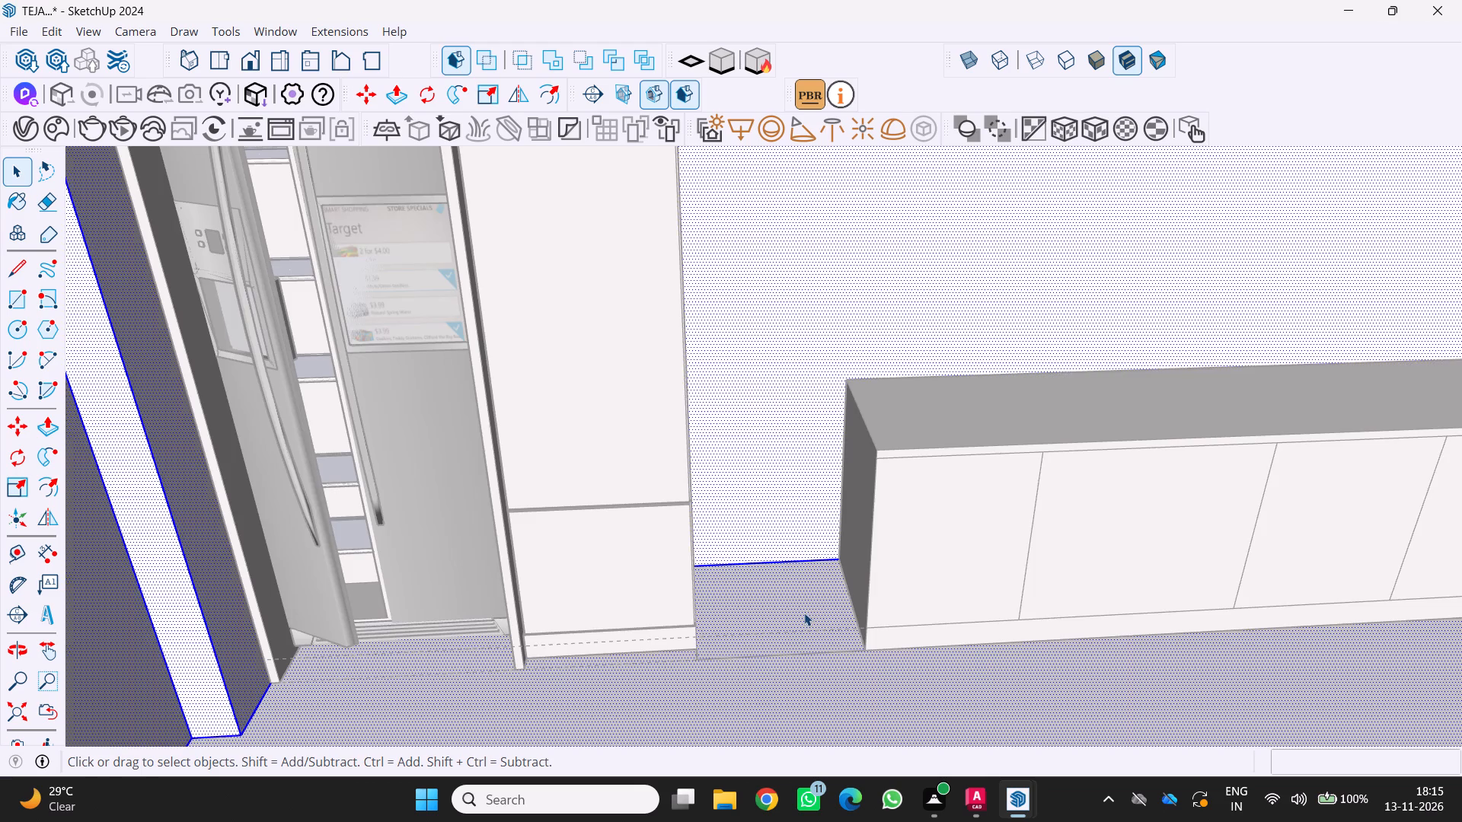
click(804, 613)
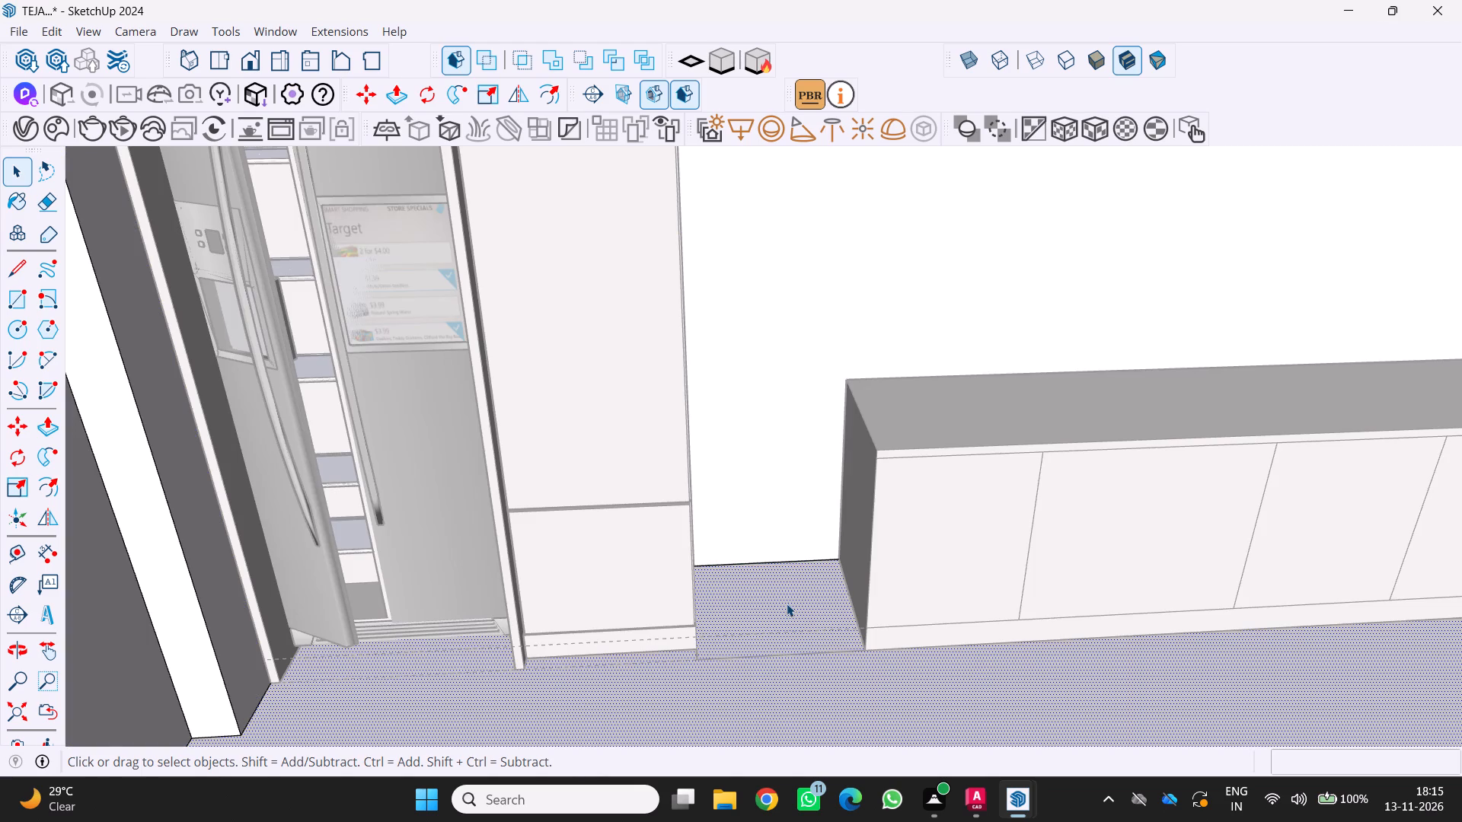
key(r)
middle_drag(700, 578, 570, 626)
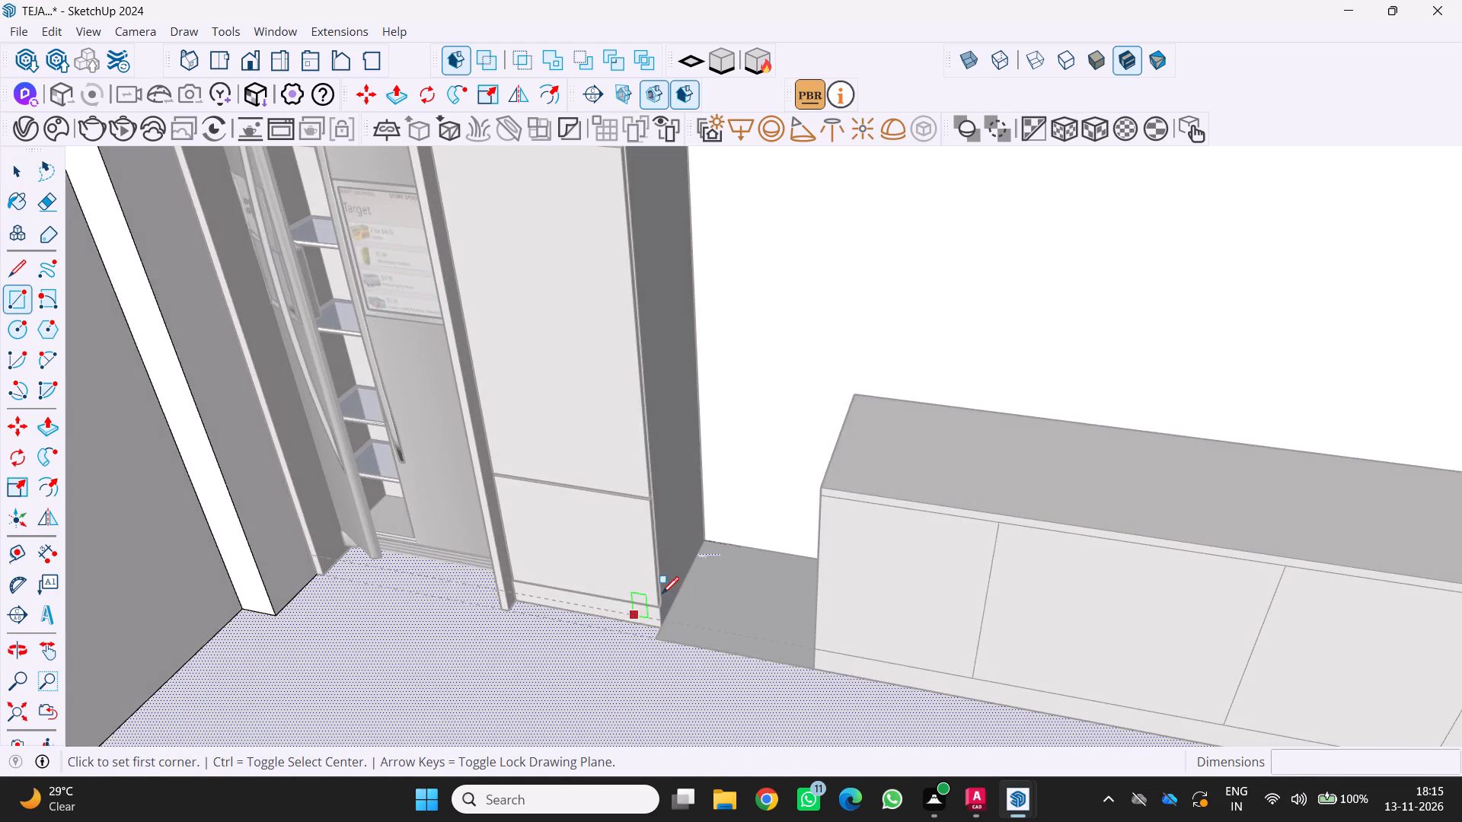
scroll(662, 594, up, 3)
click(717, 524)
scroll(723, 587, down, 1)
middle_drag(730, 599, 878, 586)
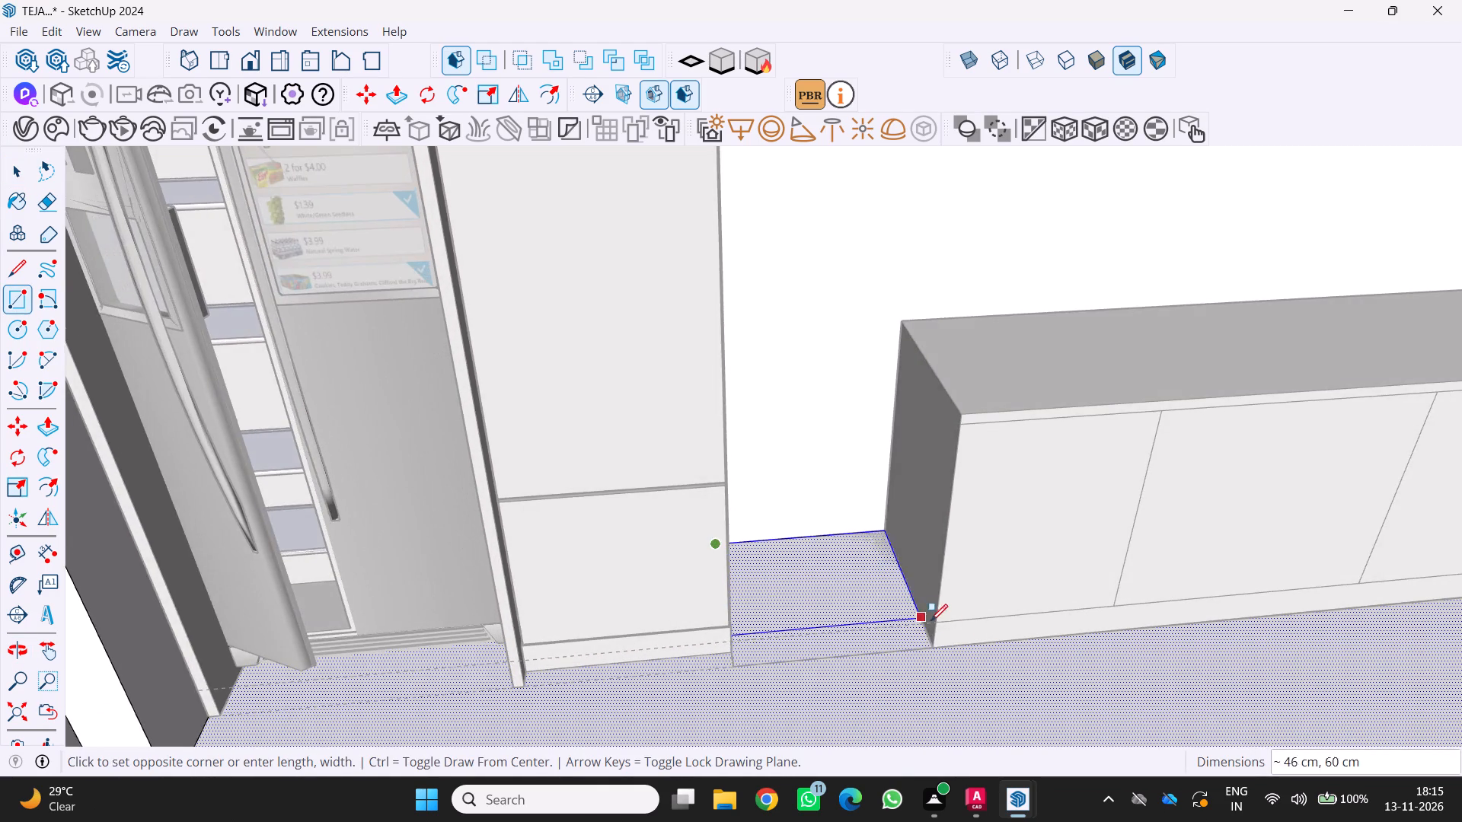
scroll(940, 635, up, 4)
click(927, 651)
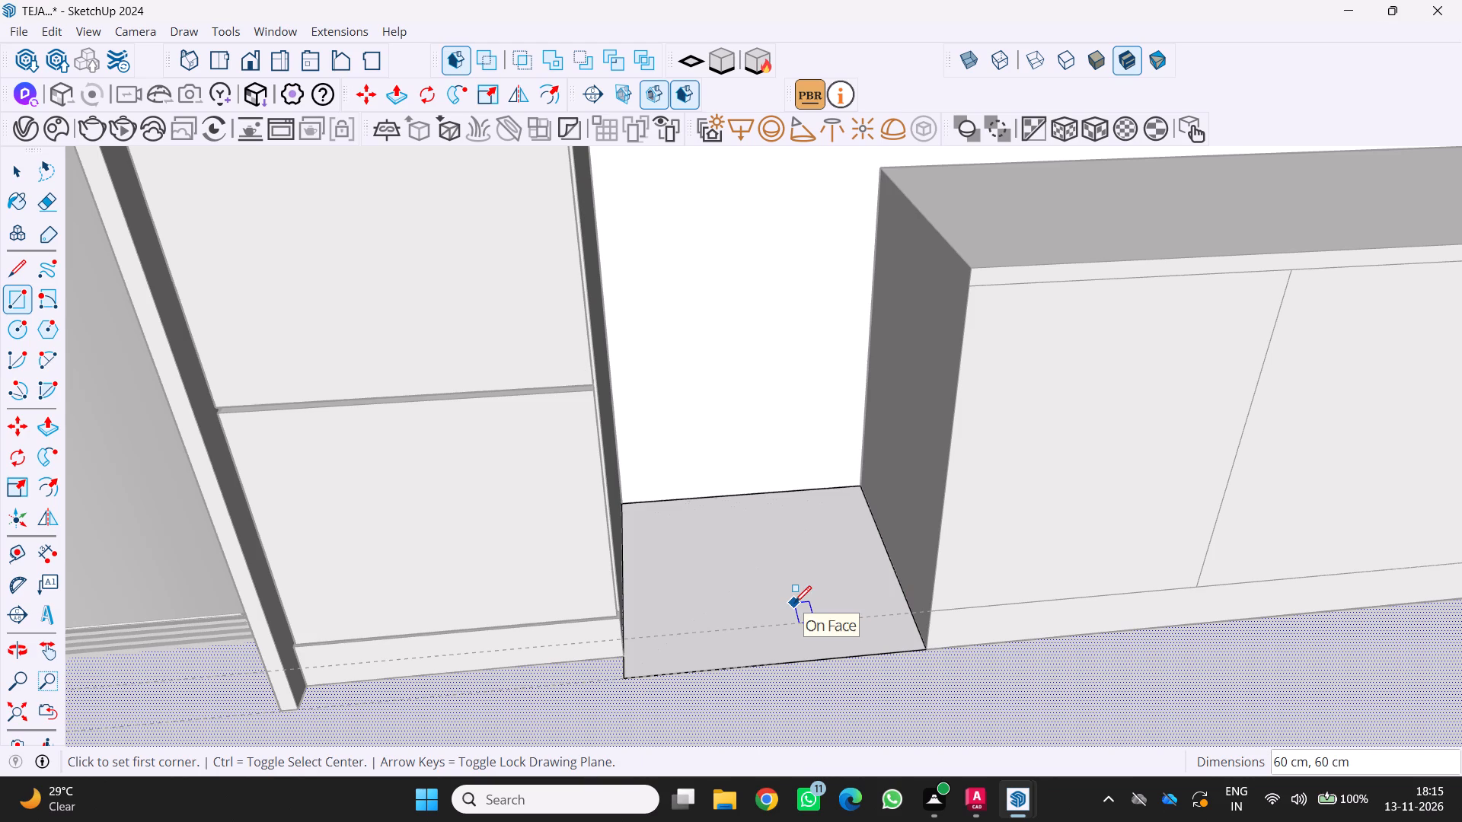
Extrude the square between the tall column and low cabinet upward 10 cm as a plinth base.
key(p)
click(797, 597)
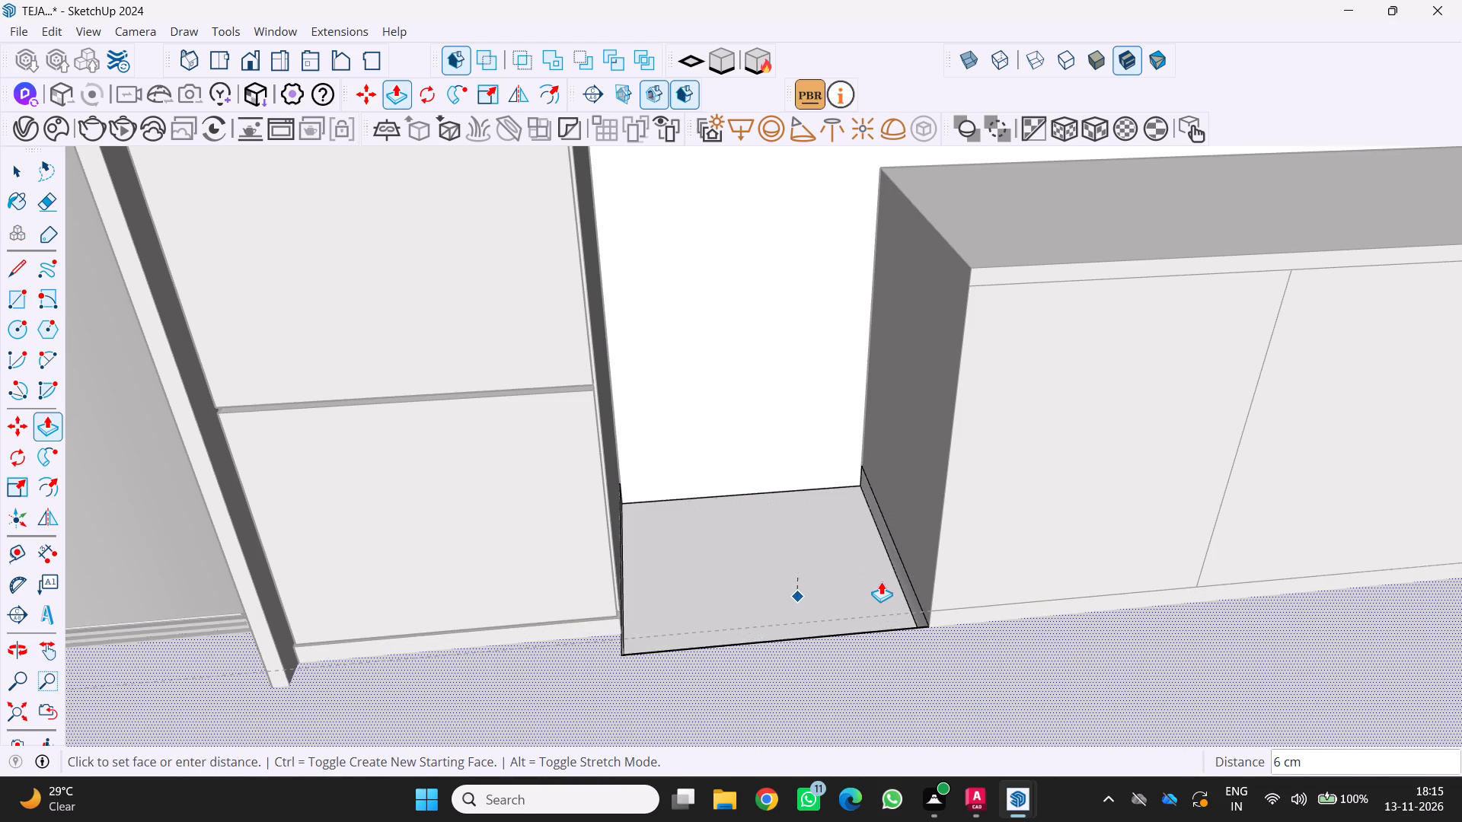
key(Escape)
key(grave)
click(864, 637)
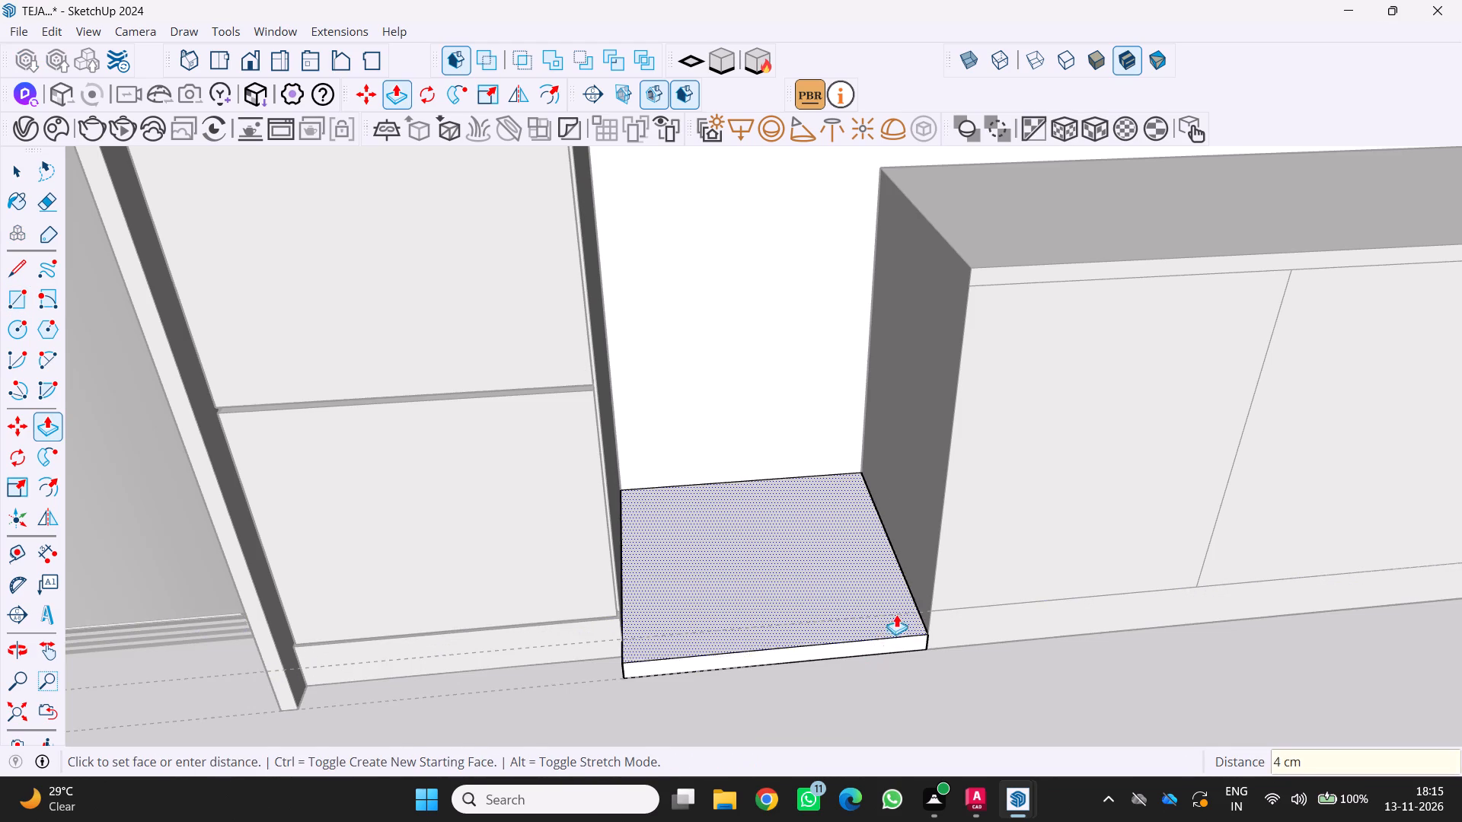
click(932, 608)
scroll(850, 623, down, 3)
middle_click(840, 624)
scroll(835, 622, up, 1)
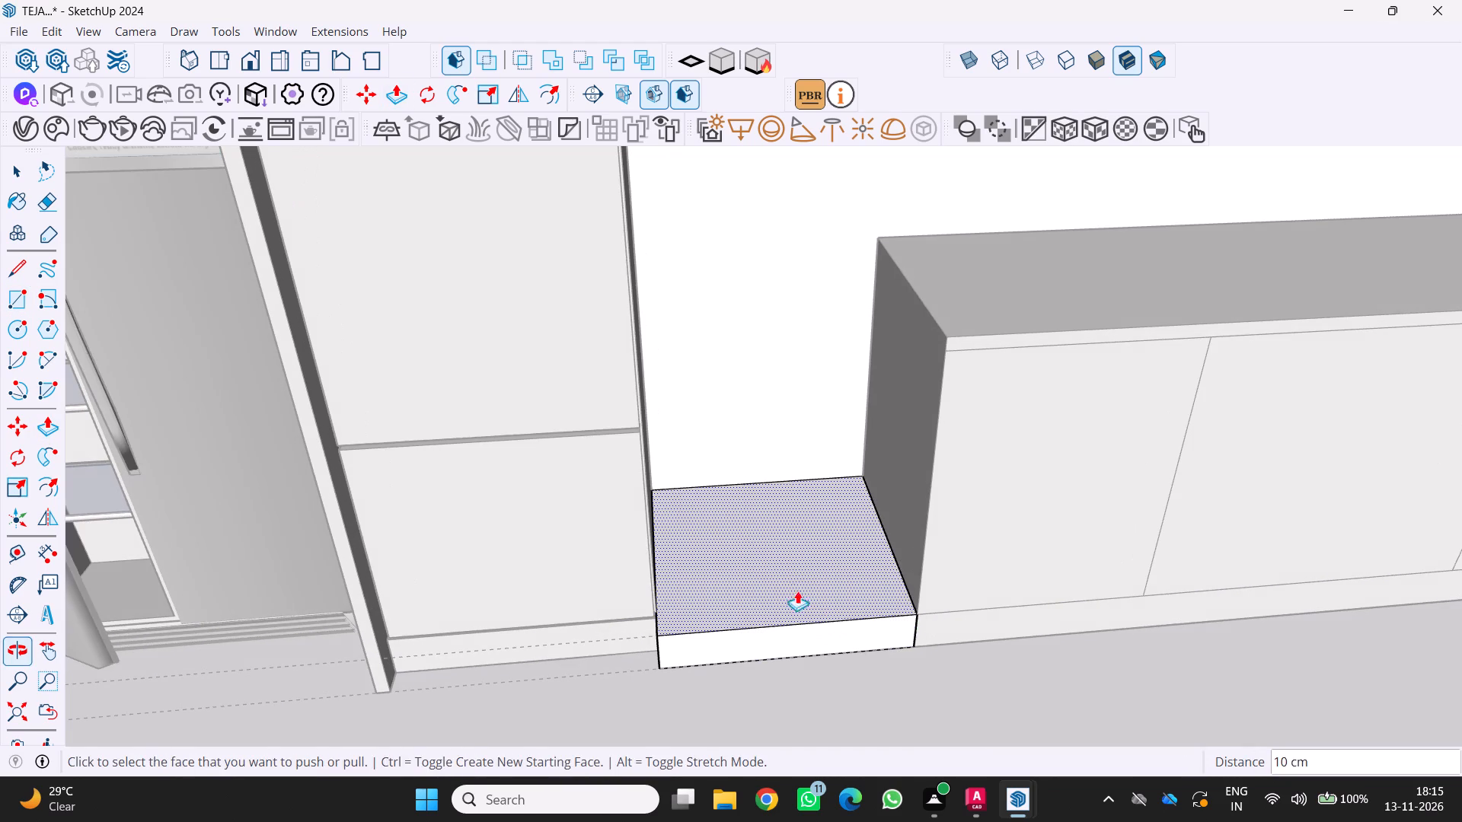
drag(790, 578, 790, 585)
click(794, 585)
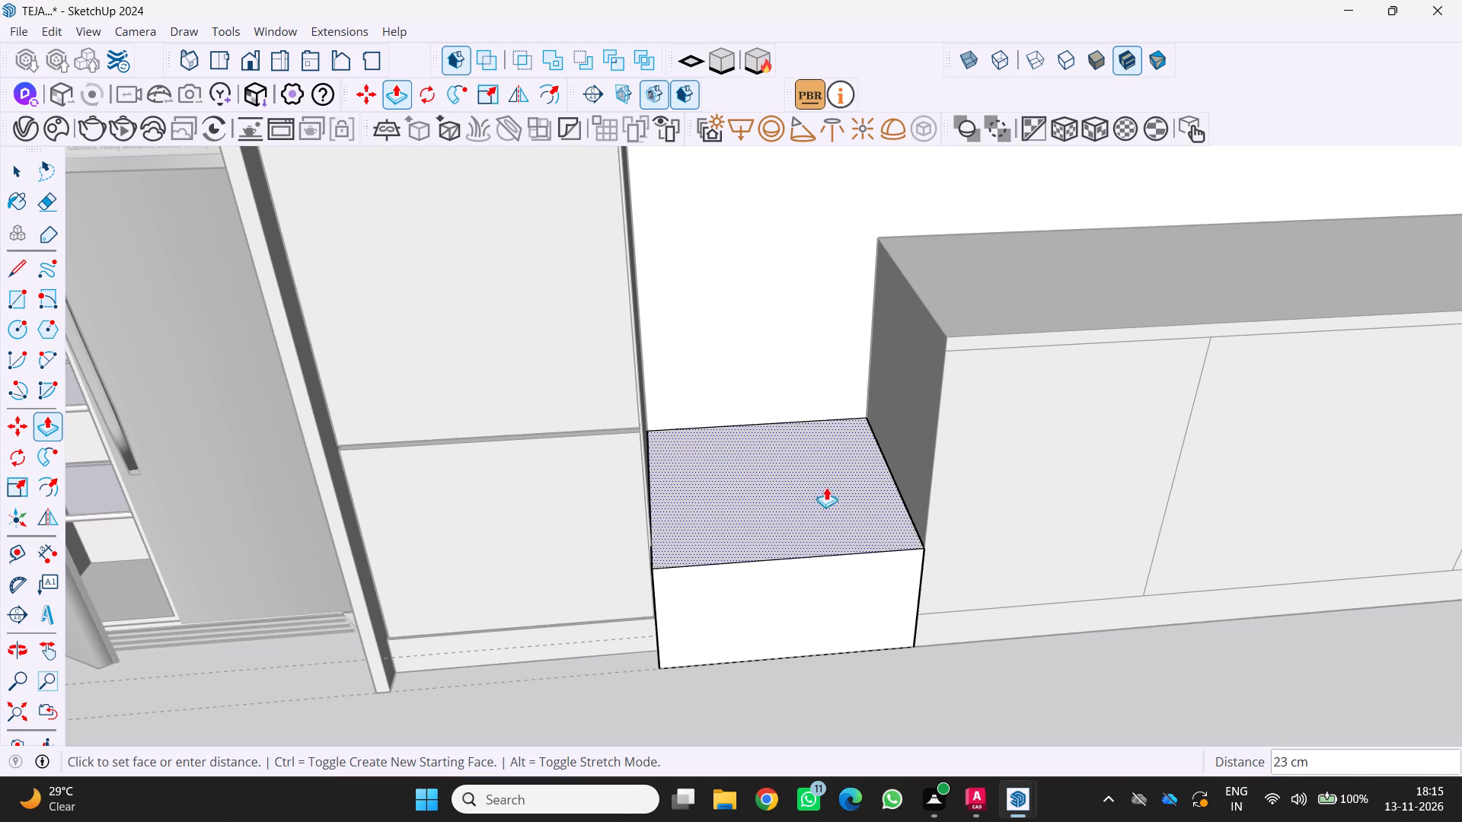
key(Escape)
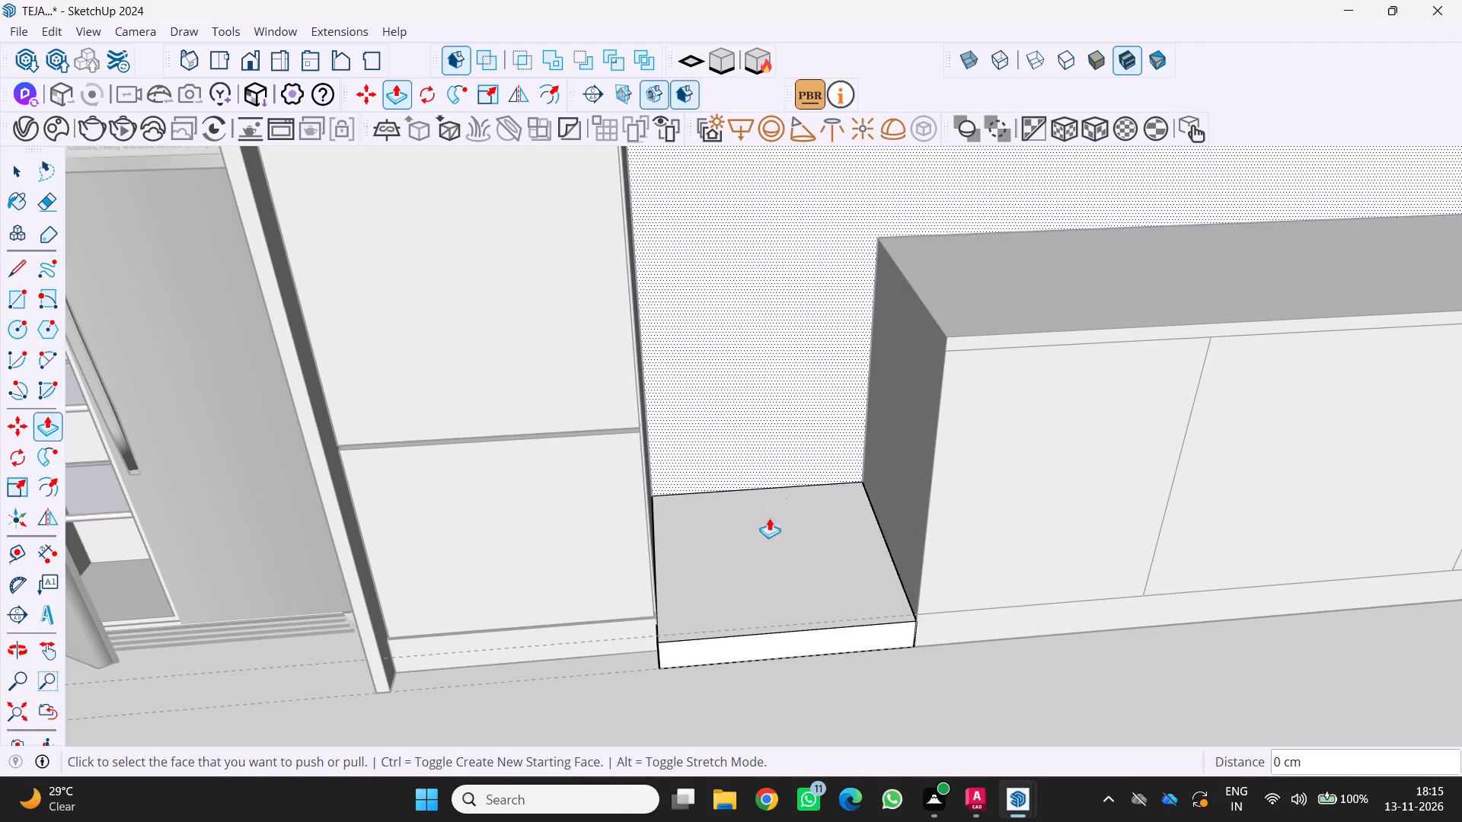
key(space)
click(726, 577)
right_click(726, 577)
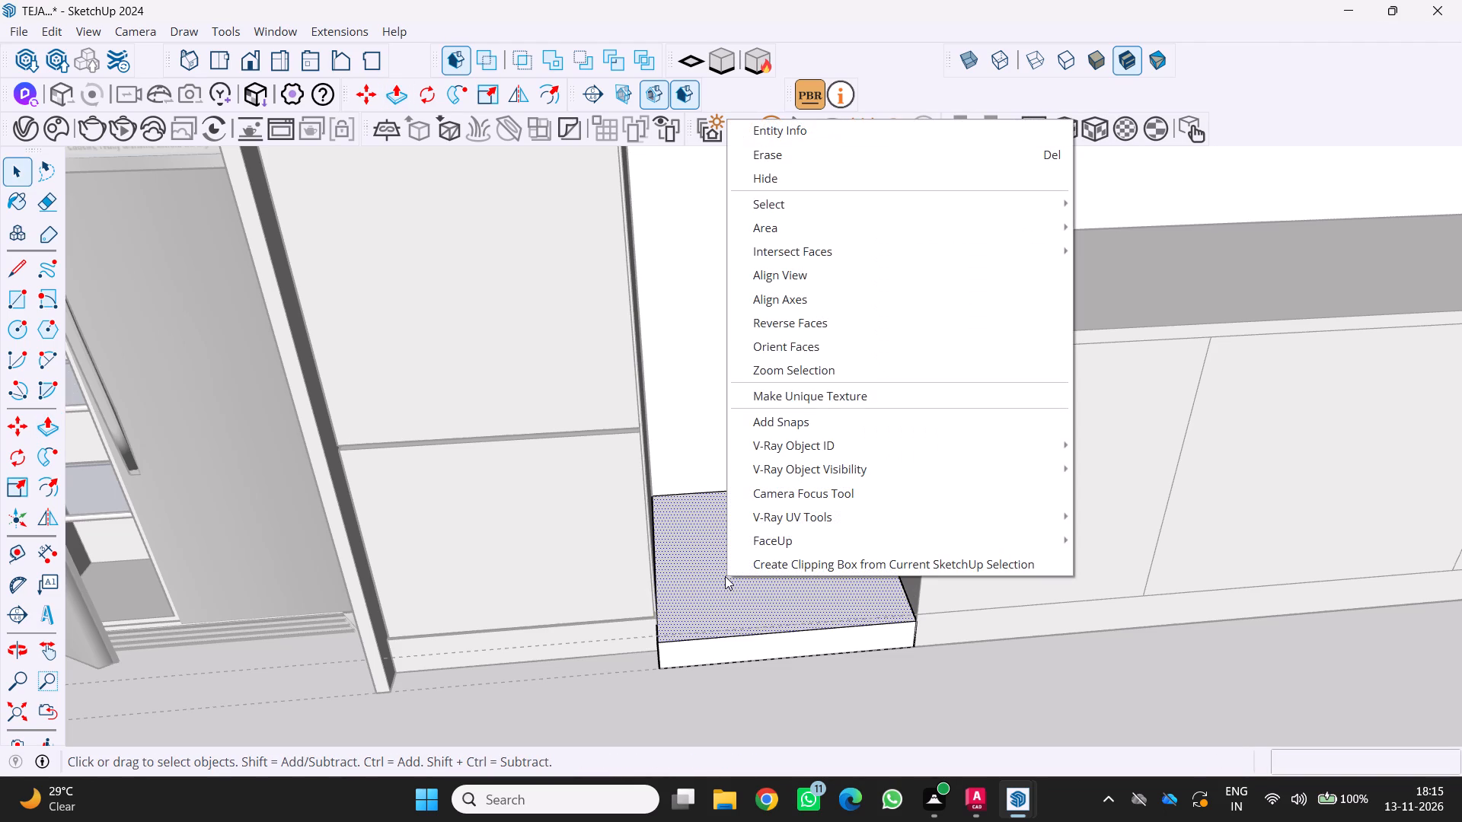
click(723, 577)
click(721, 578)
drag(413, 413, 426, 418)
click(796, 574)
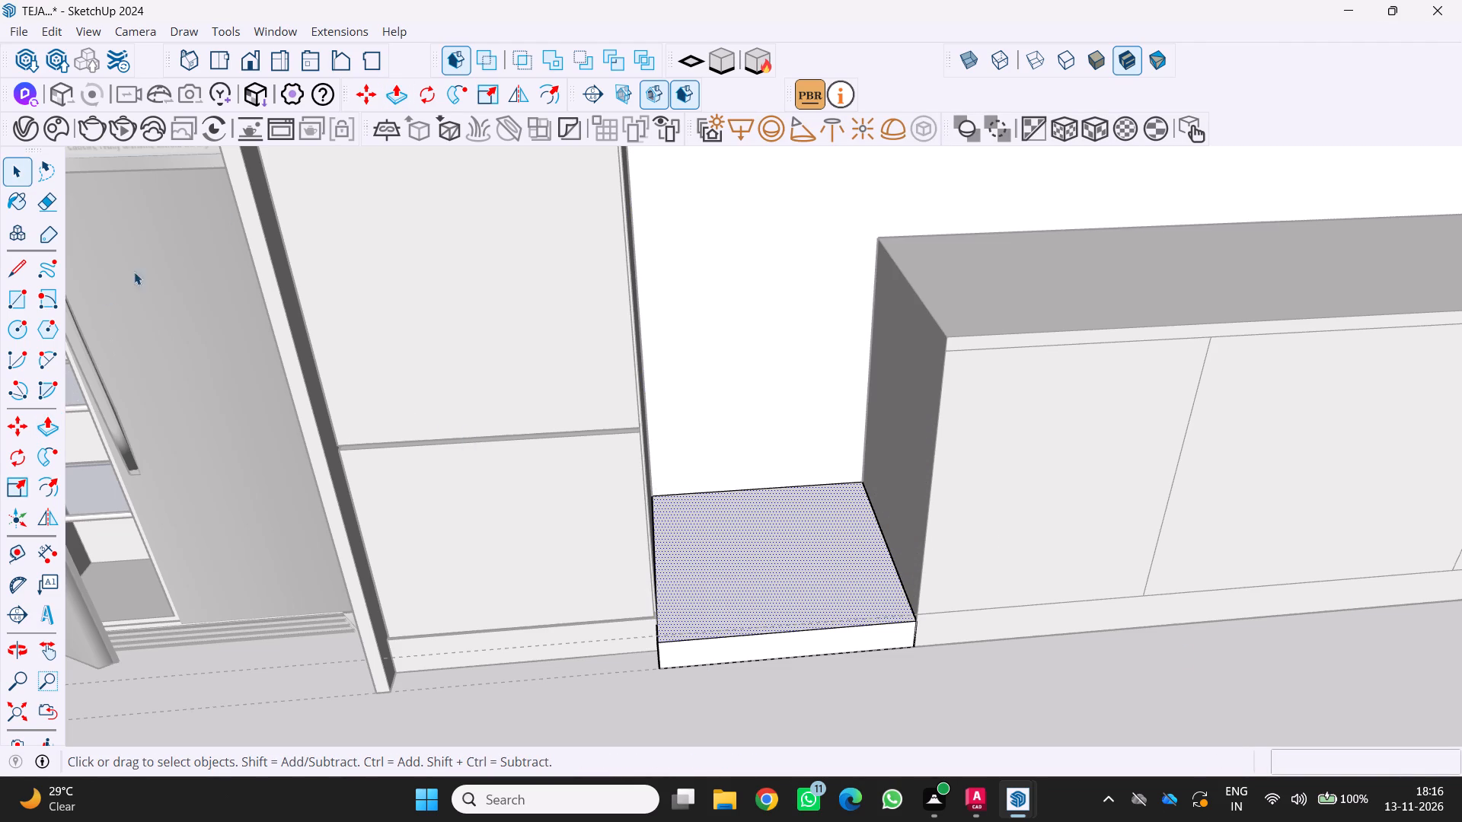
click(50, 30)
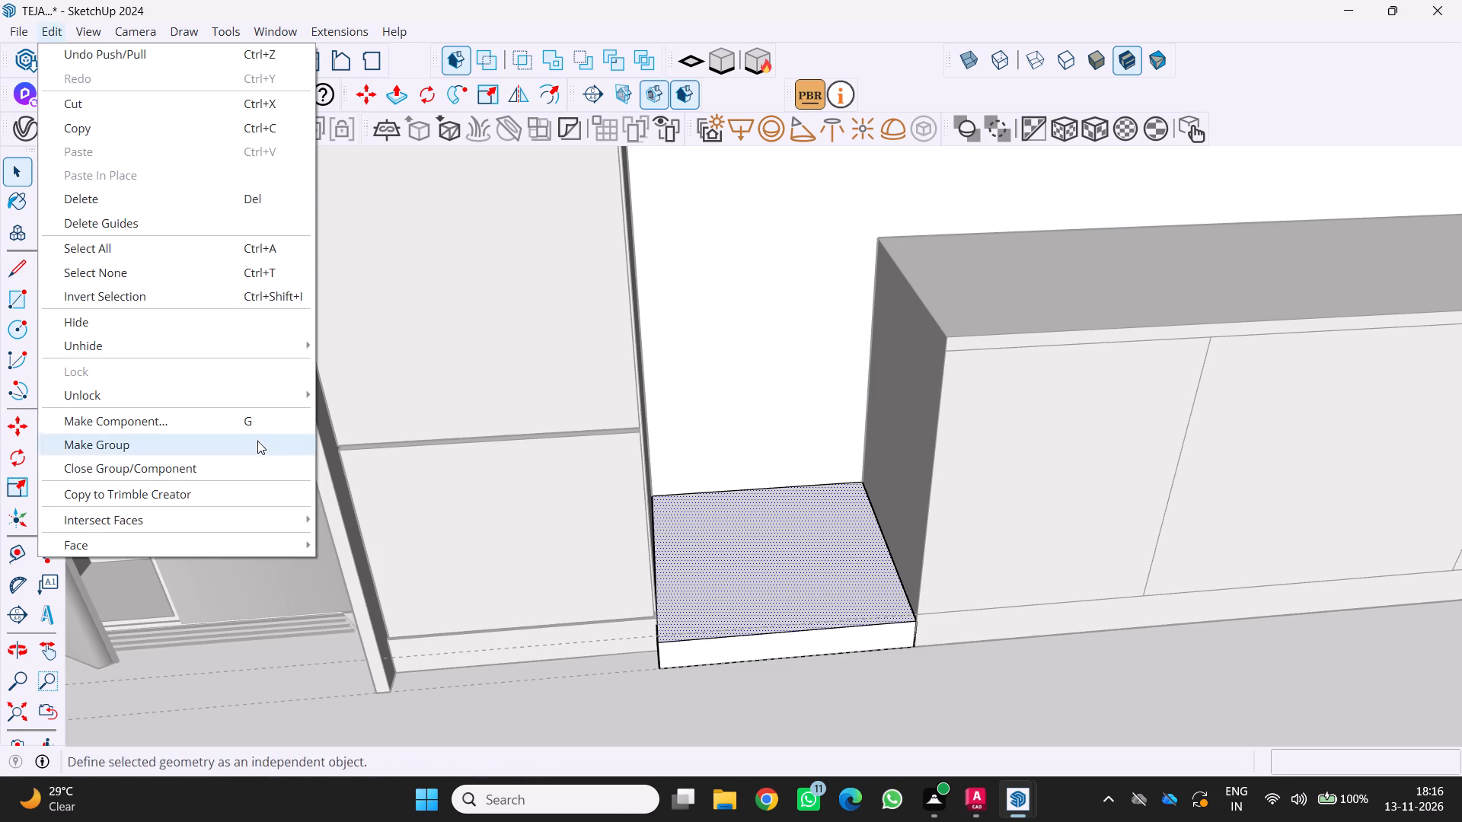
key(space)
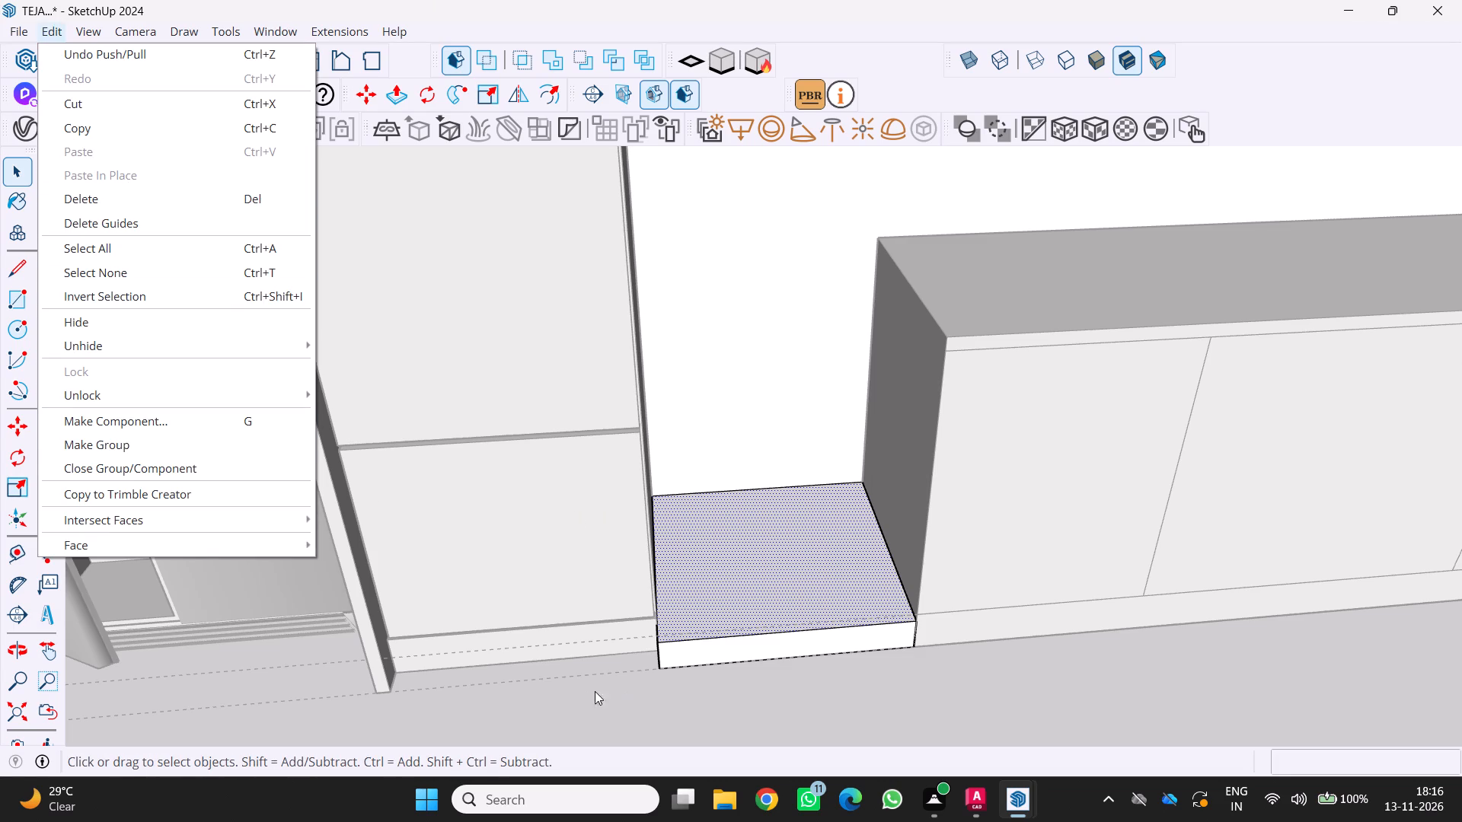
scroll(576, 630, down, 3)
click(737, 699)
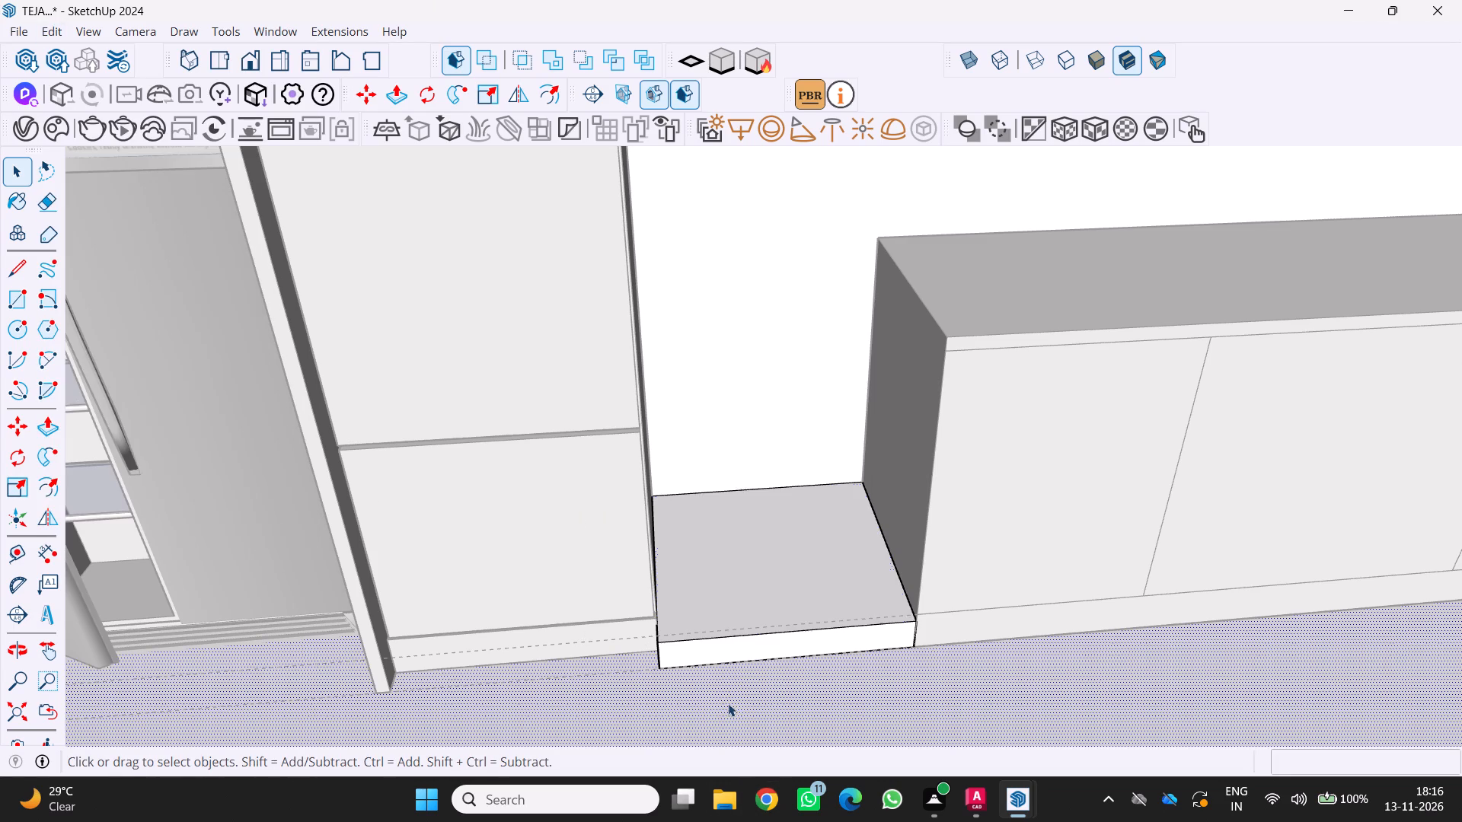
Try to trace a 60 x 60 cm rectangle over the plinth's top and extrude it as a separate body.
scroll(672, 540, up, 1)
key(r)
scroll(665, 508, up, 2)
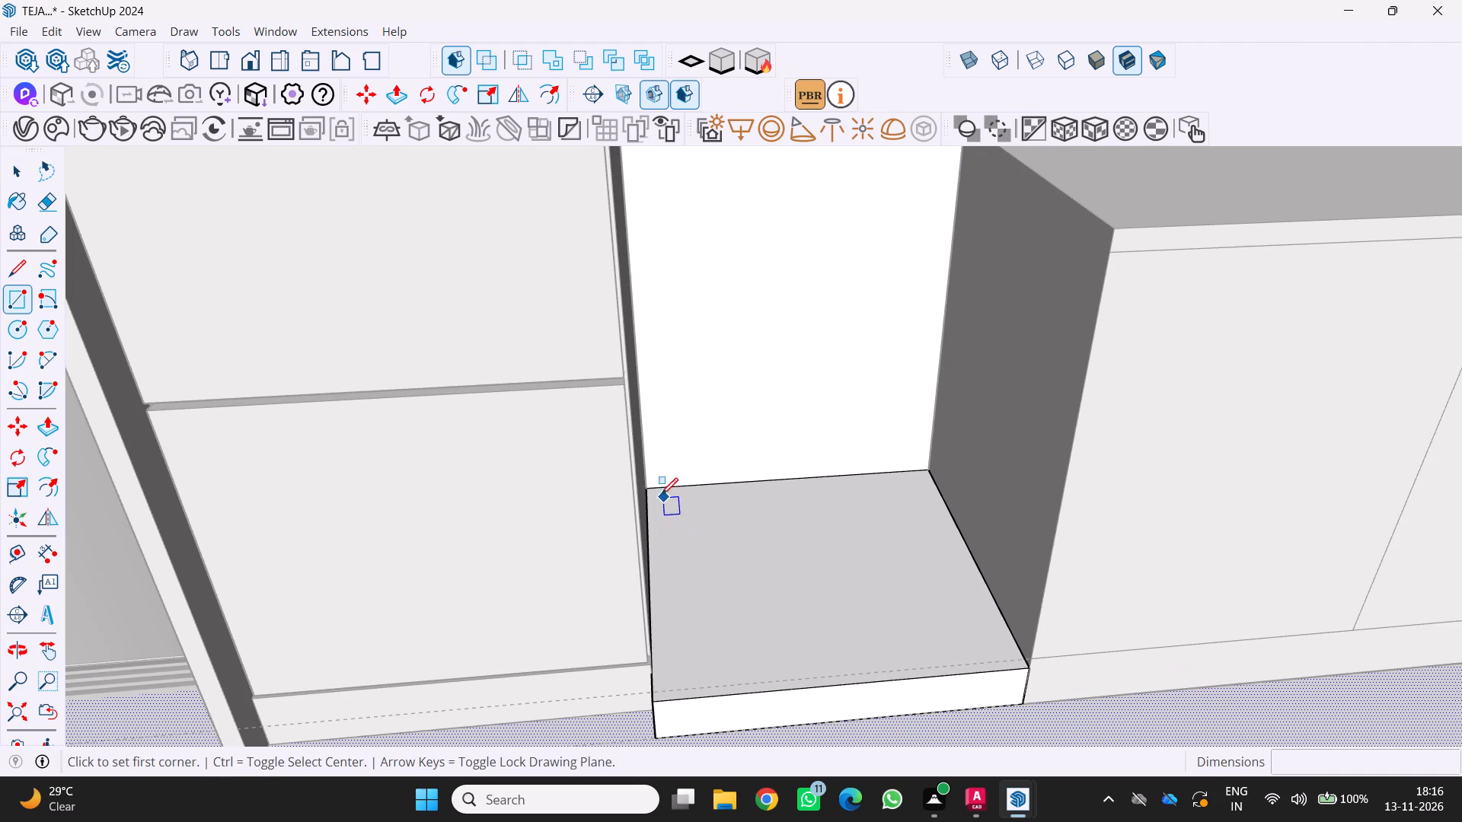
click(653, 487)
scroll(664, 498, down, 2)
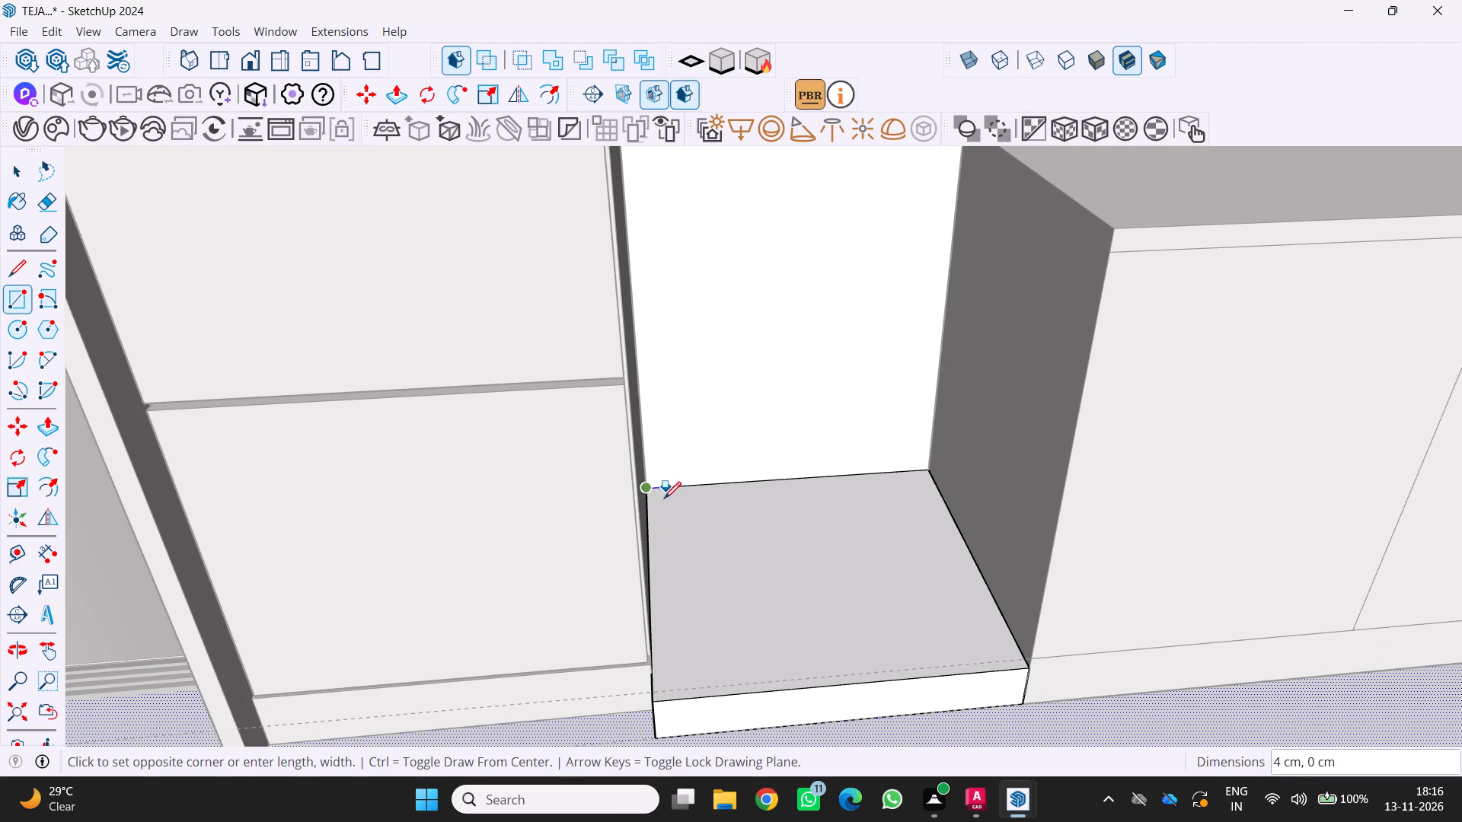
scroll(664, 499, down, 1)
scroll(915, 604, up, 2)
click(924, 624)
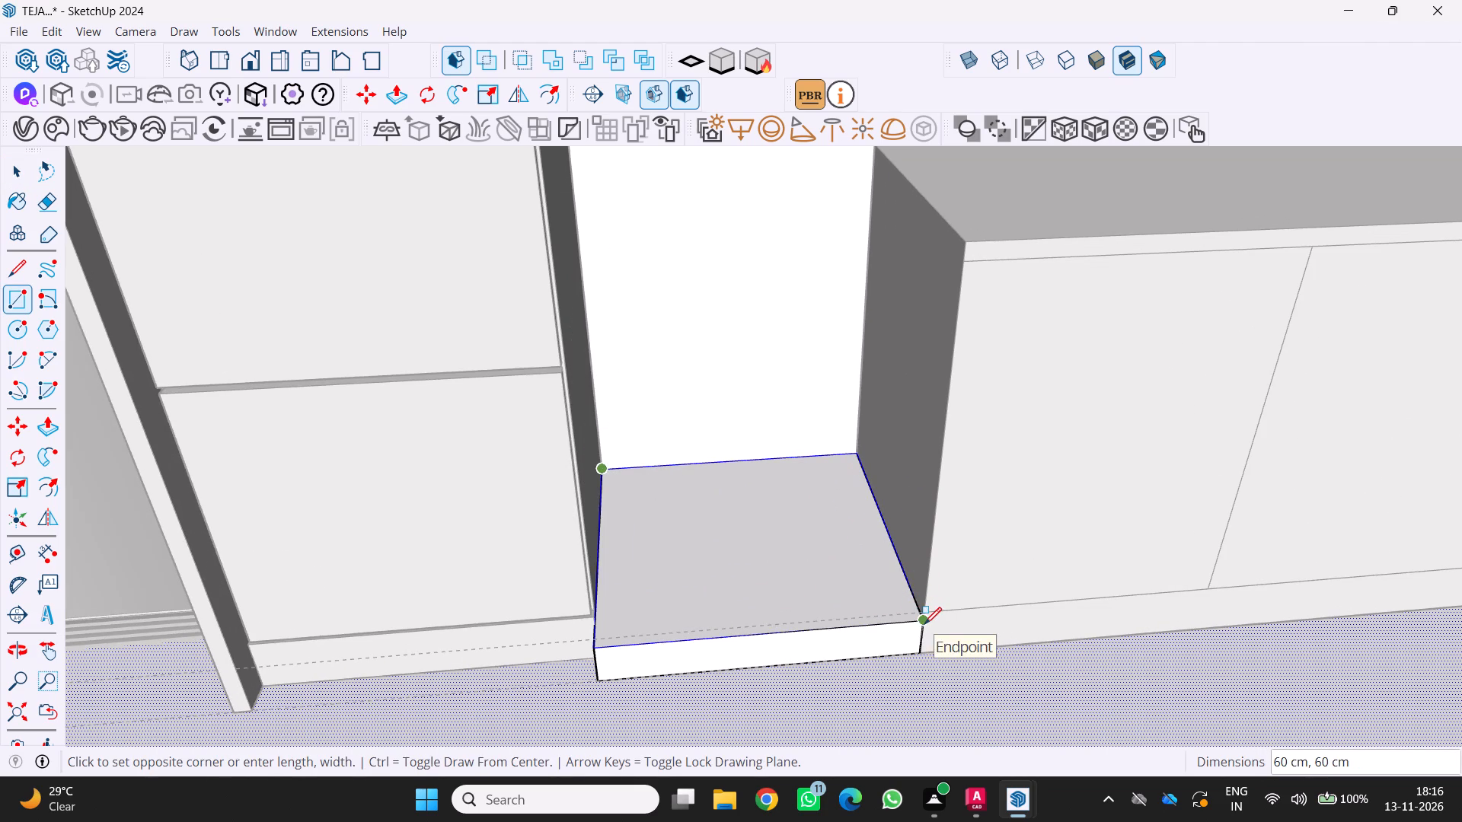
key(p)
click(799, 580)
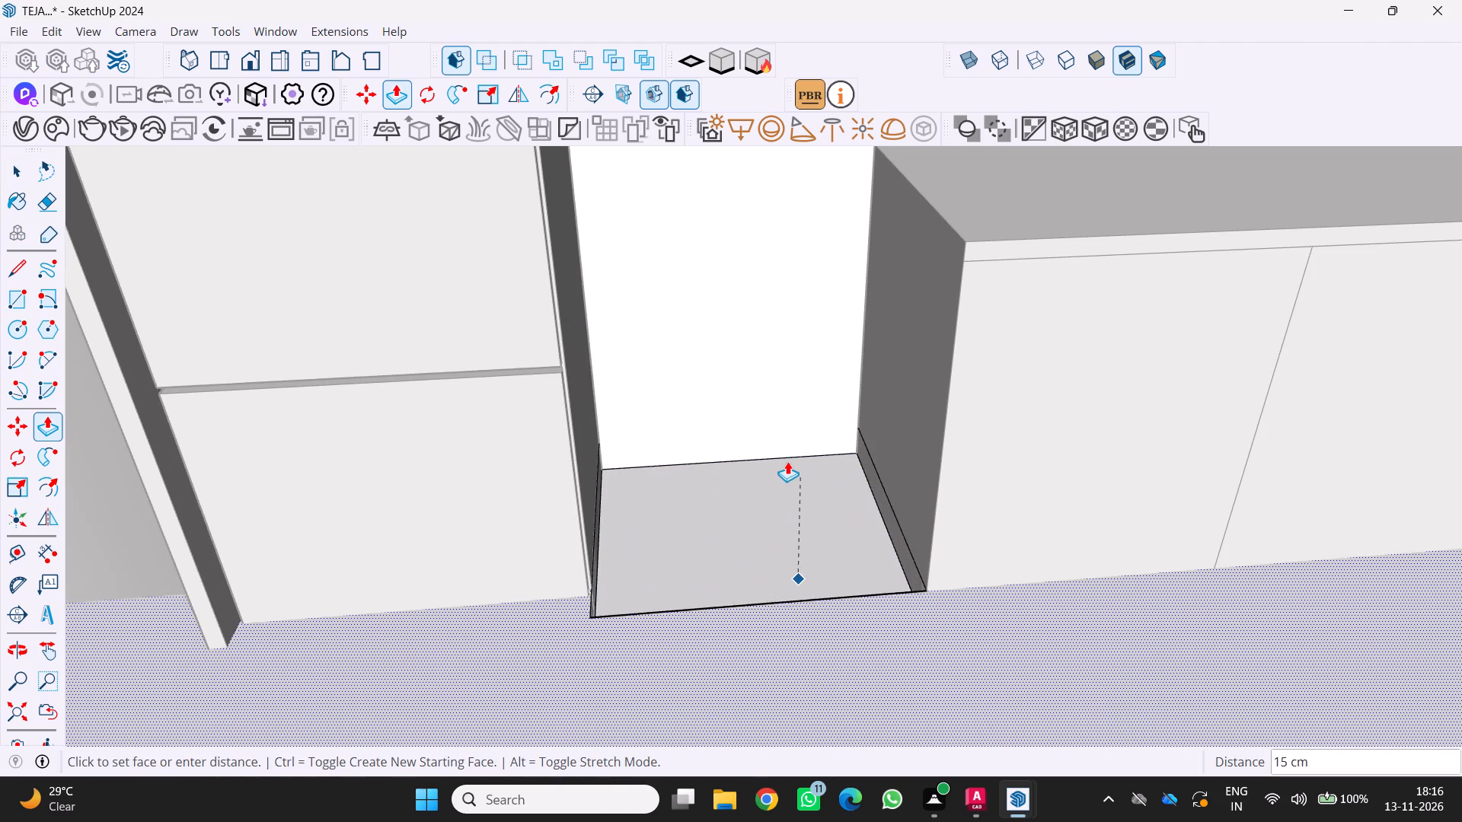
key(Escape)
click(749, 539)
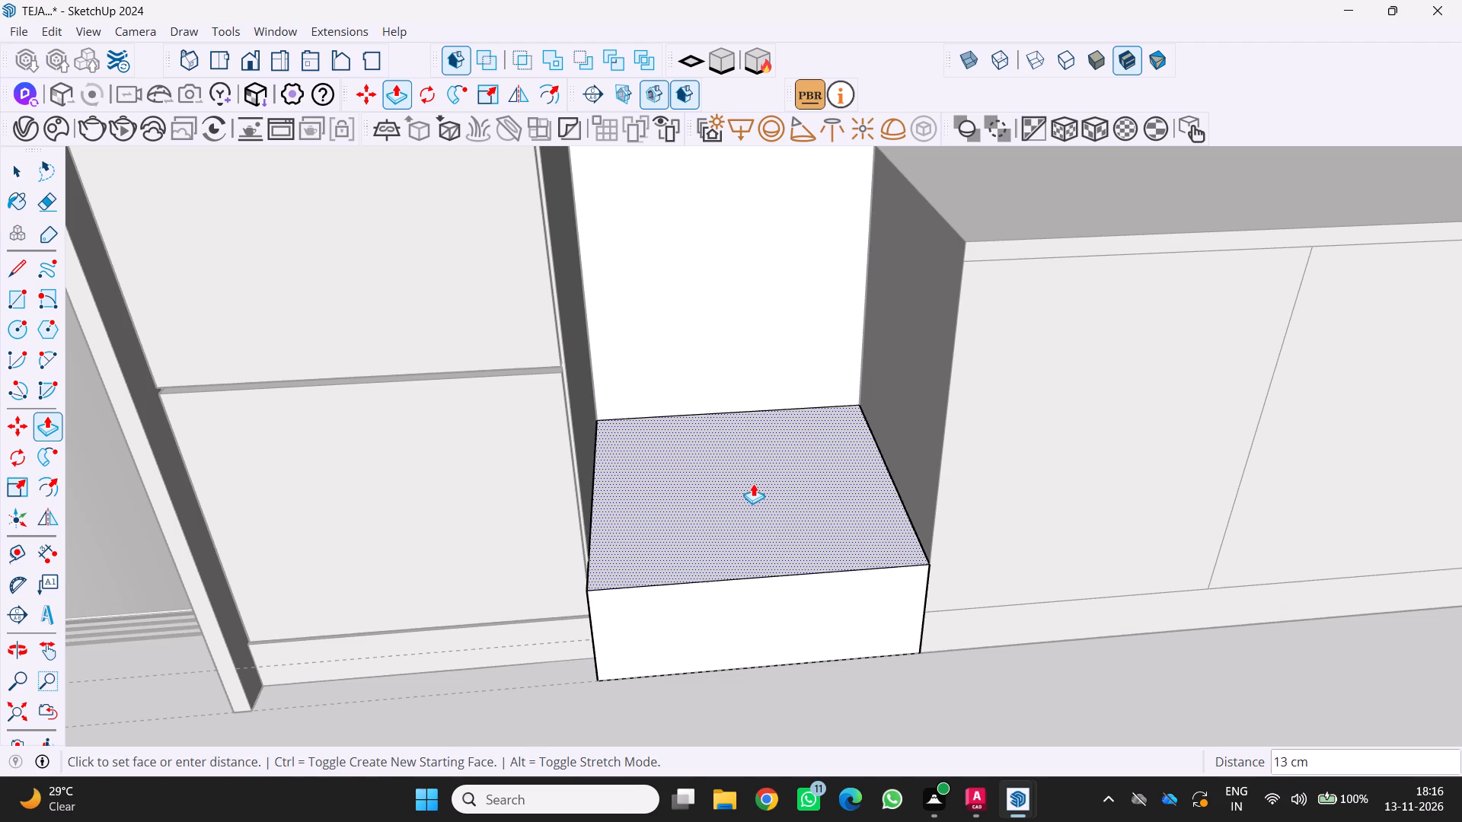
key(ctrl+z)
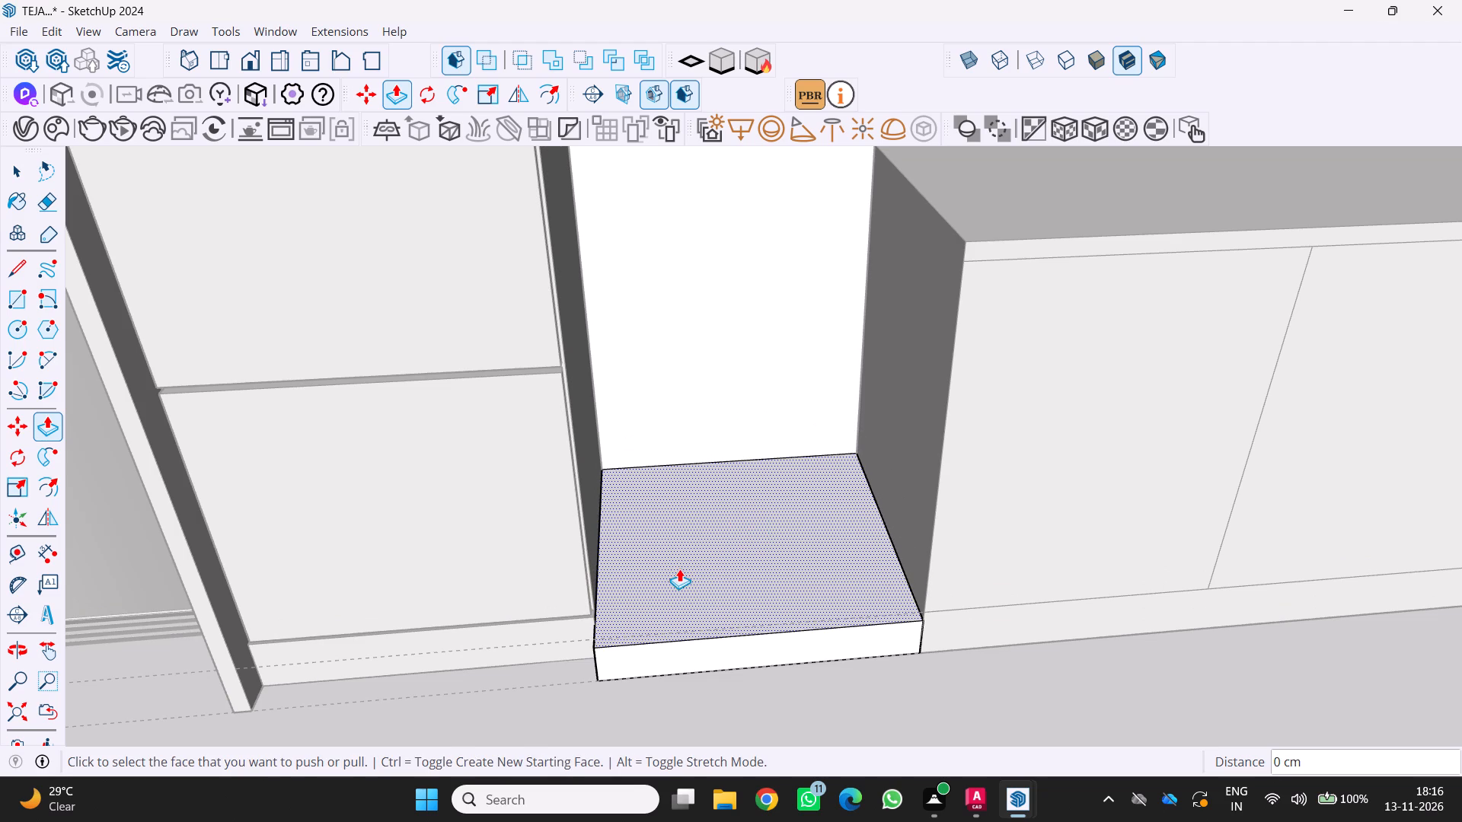
Group the plinth's top face together with its bounding edges.
key(space)
key(space)
double_click(691, 594)
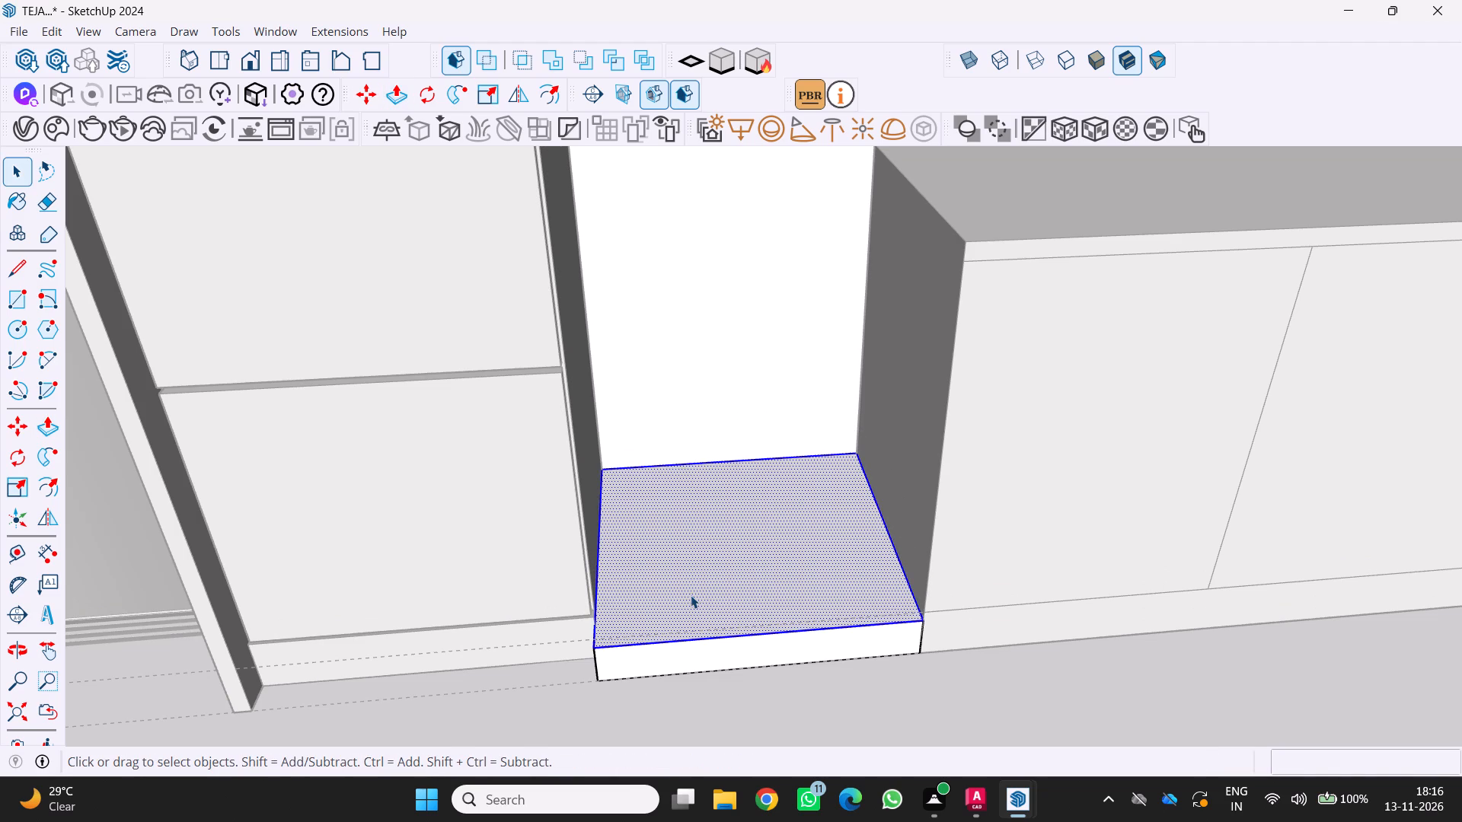
right_click(672, 595)
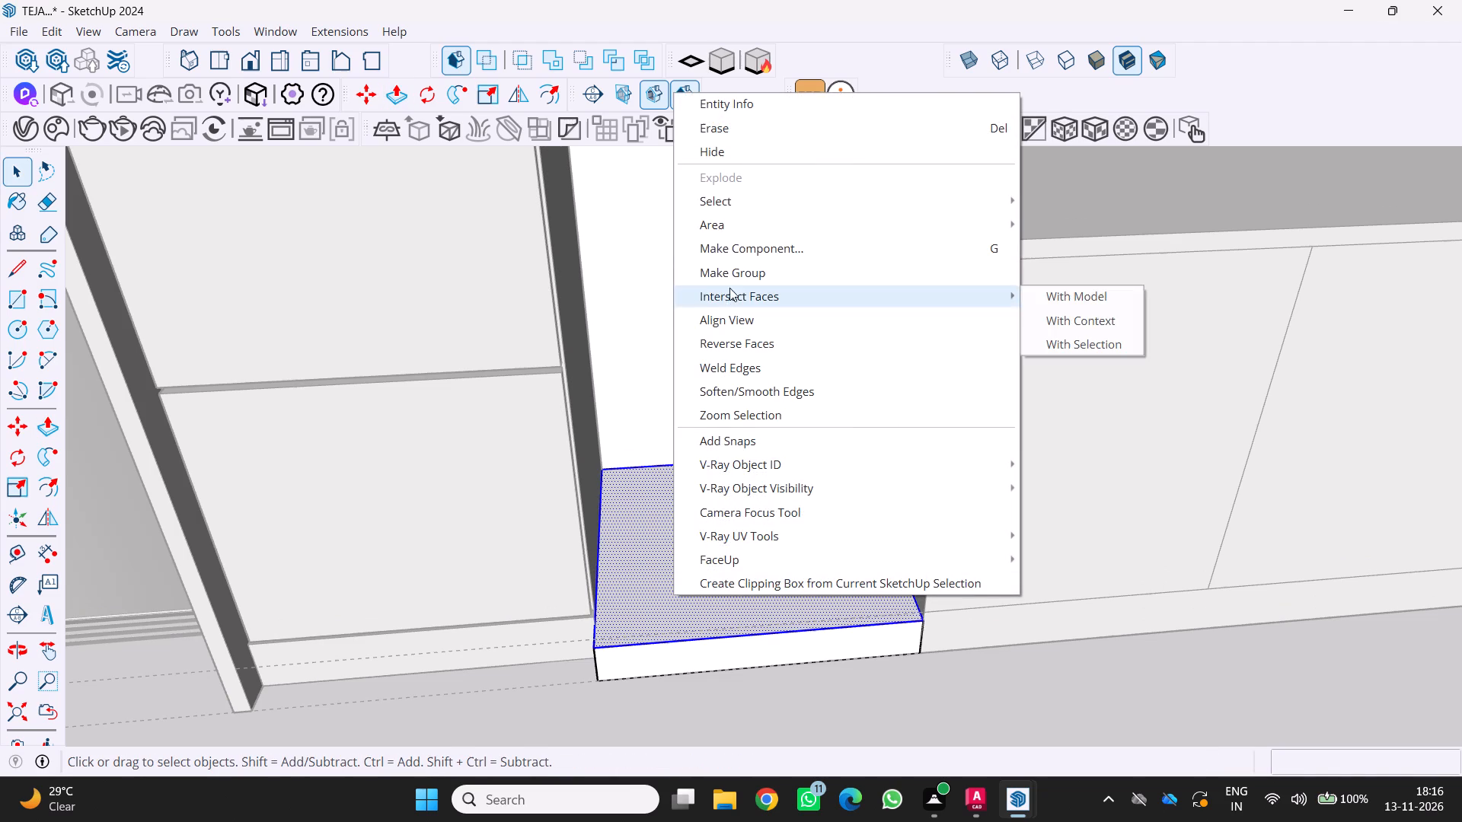
drag(726, 268, 728, 281)
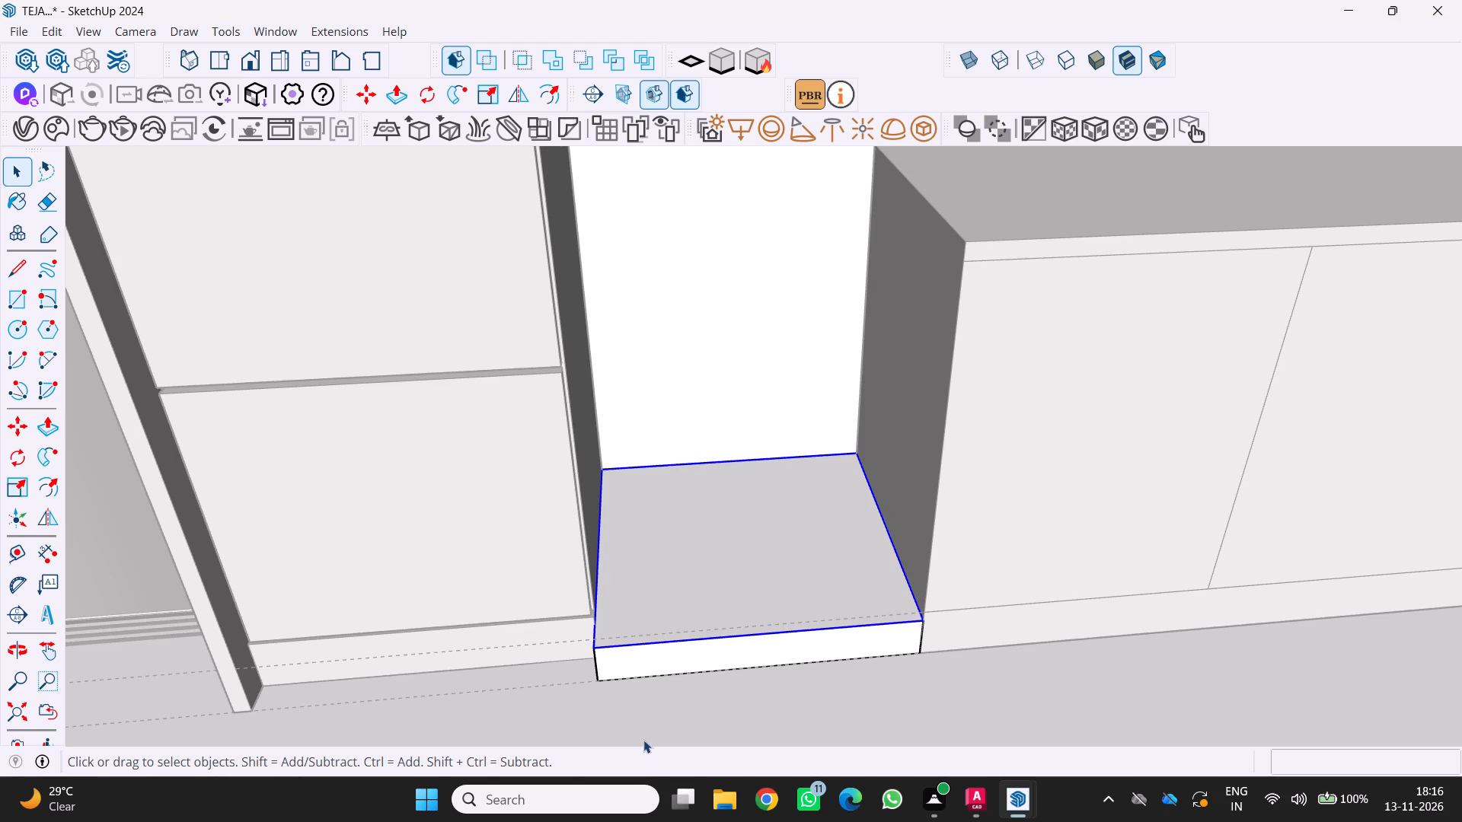
Draw a 60 x 60 cm rectangle over the plinth's top and extrude it upward 69 cm to the underside of the adjacent countertop.
key(r)
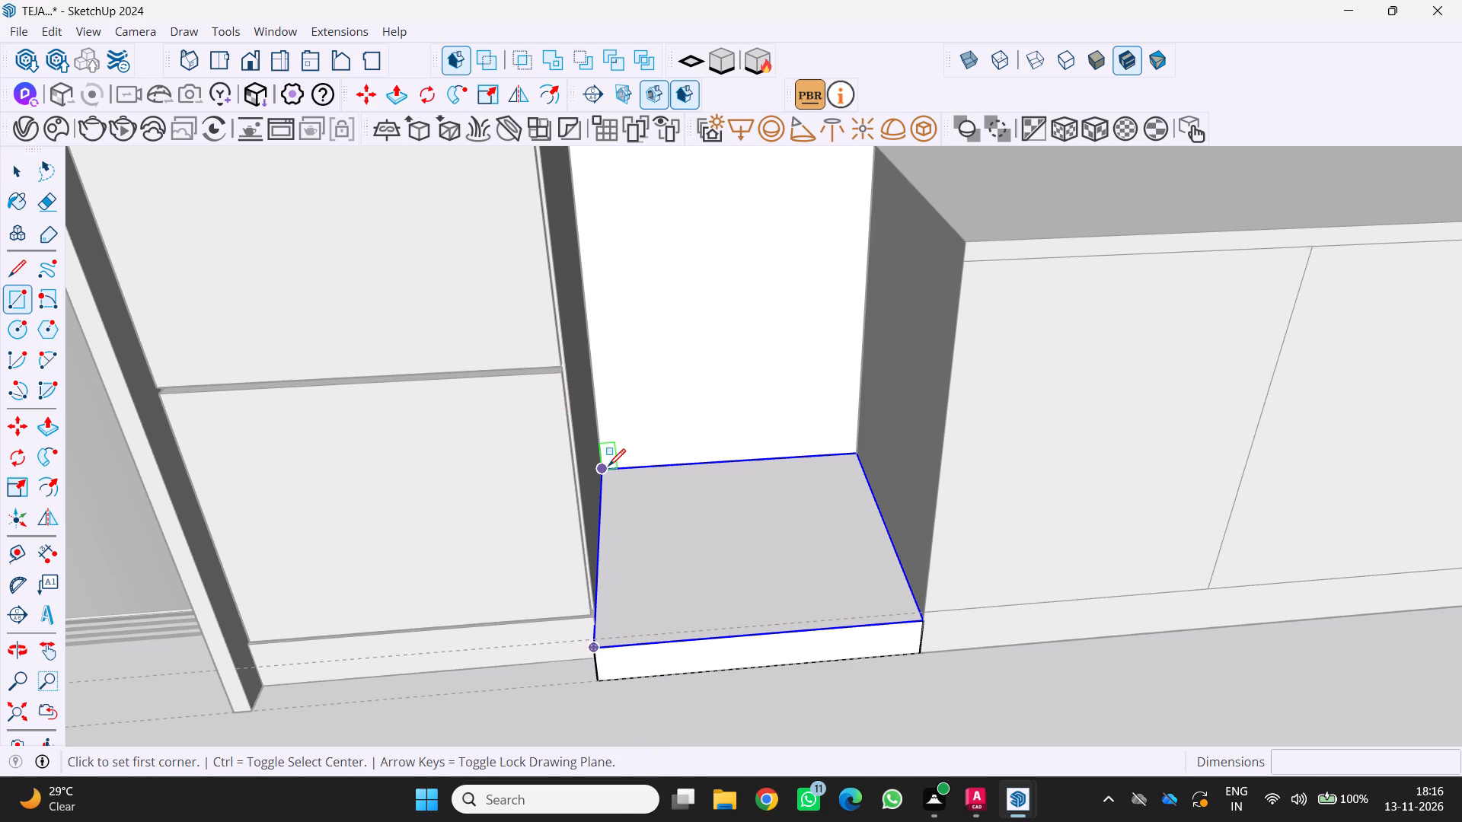
click(607, 468)
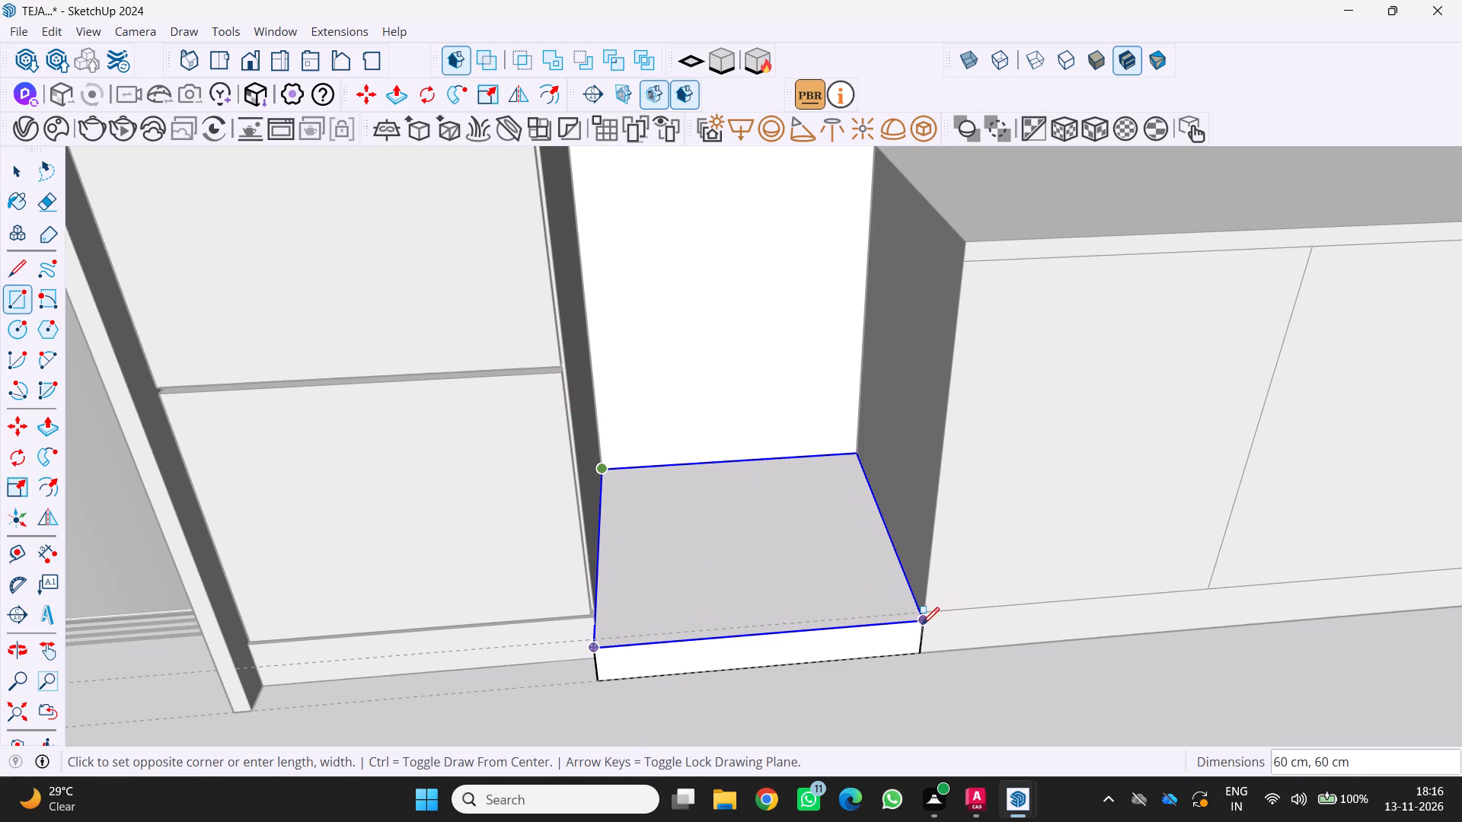
click(922, 624)
key(p)
click(841, 556)
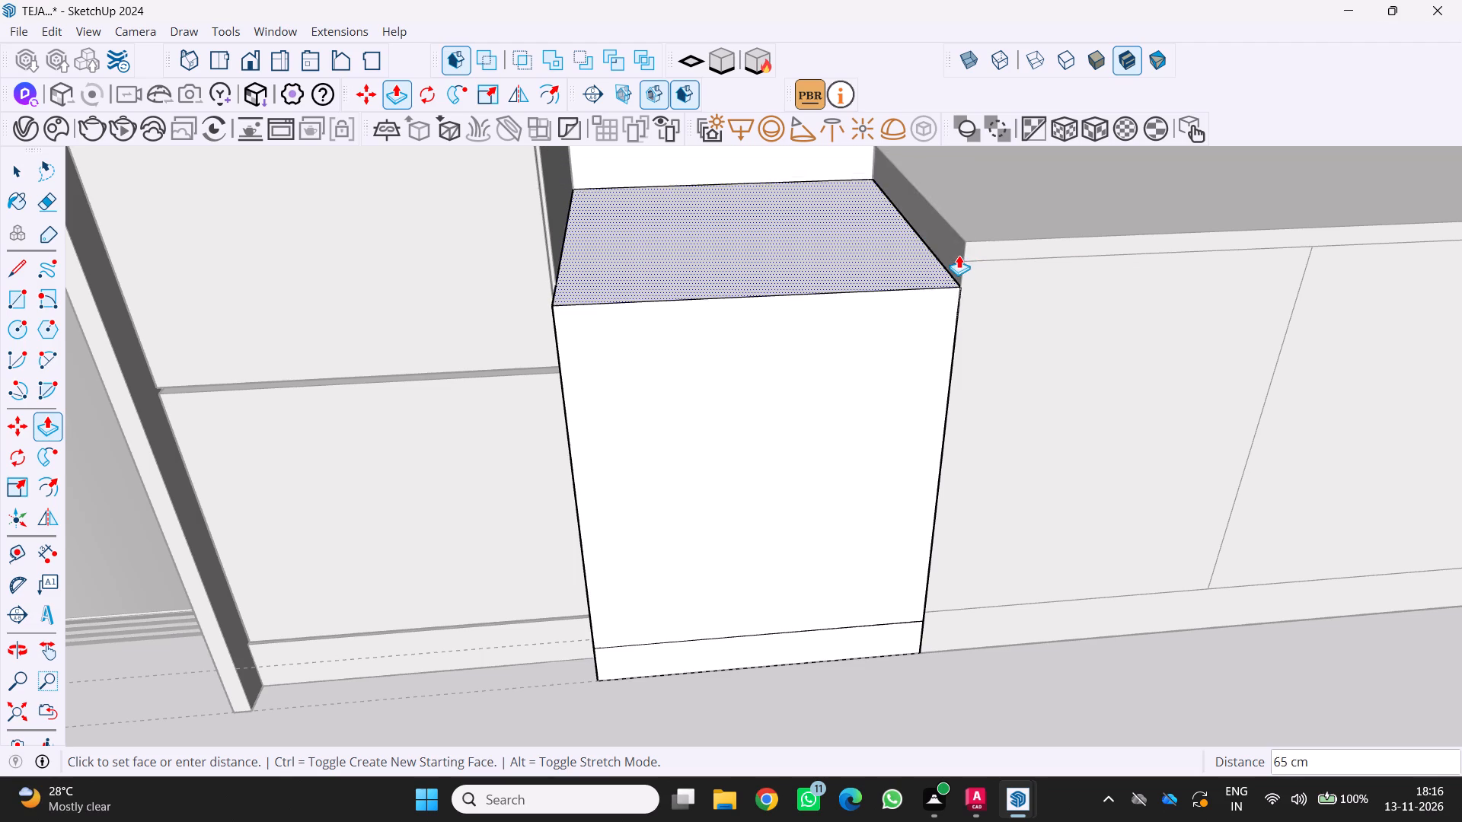
scroll(959, 255, up, 3)
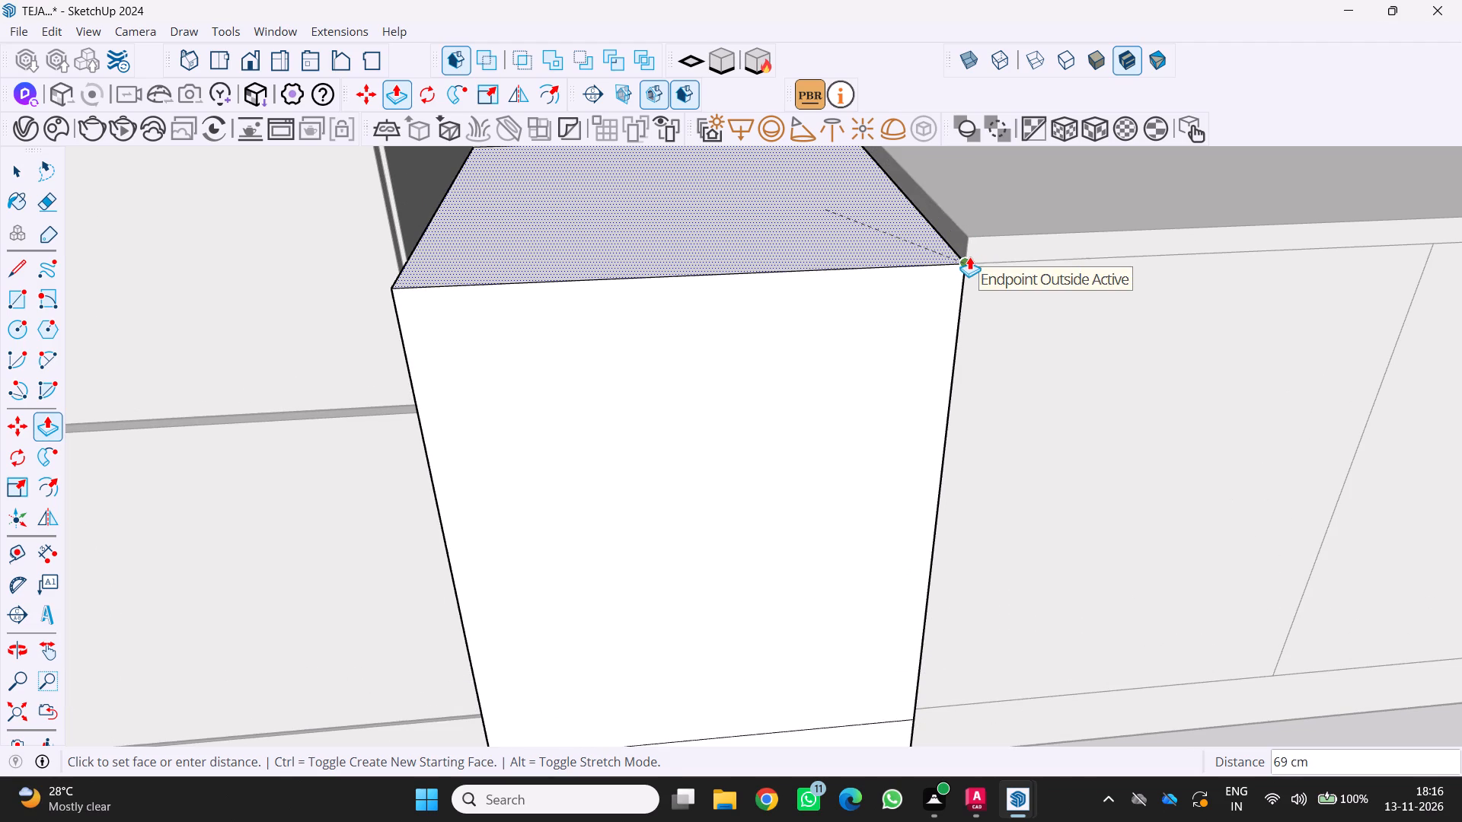
click(969, 256)
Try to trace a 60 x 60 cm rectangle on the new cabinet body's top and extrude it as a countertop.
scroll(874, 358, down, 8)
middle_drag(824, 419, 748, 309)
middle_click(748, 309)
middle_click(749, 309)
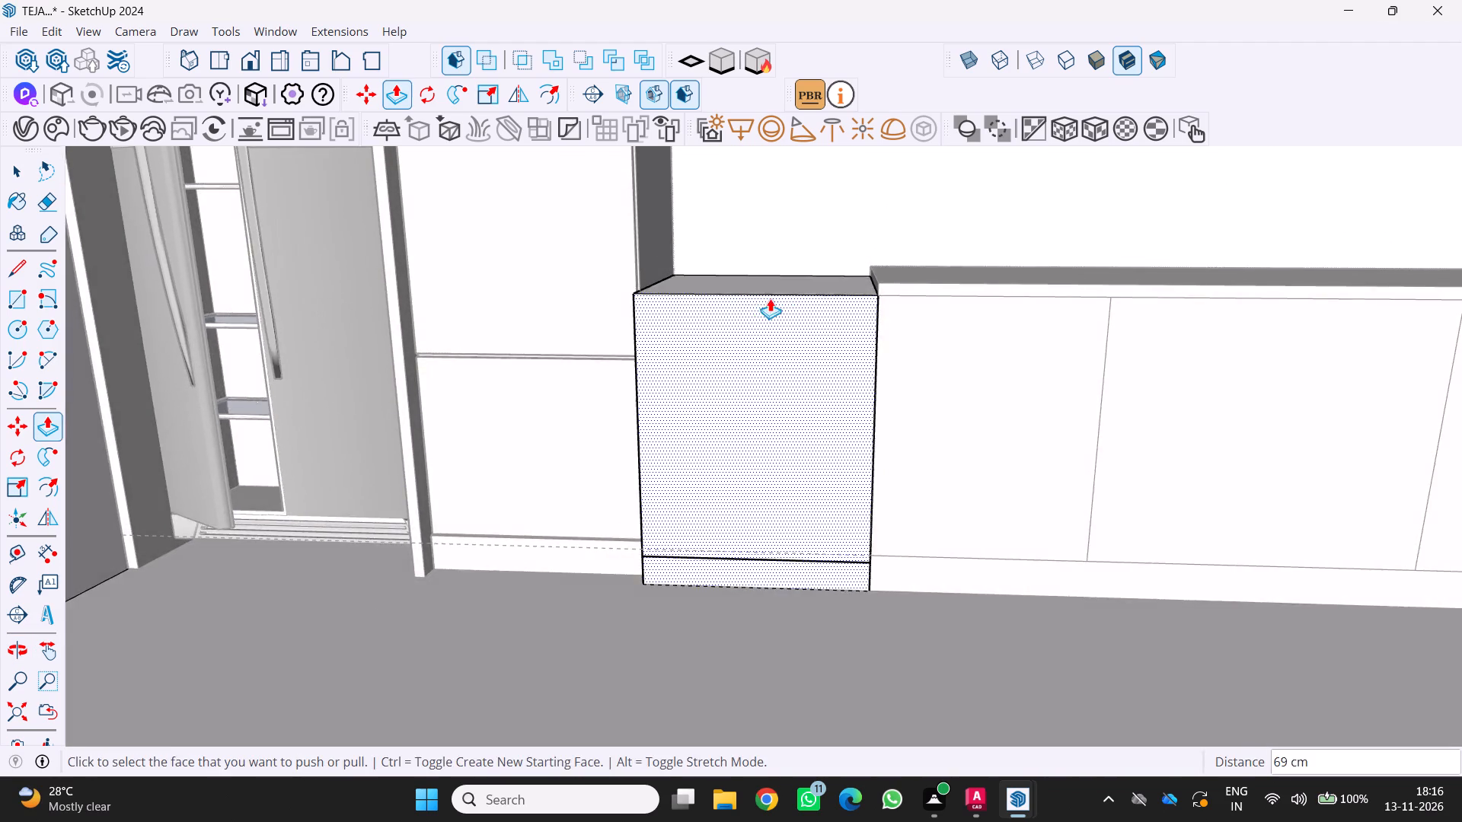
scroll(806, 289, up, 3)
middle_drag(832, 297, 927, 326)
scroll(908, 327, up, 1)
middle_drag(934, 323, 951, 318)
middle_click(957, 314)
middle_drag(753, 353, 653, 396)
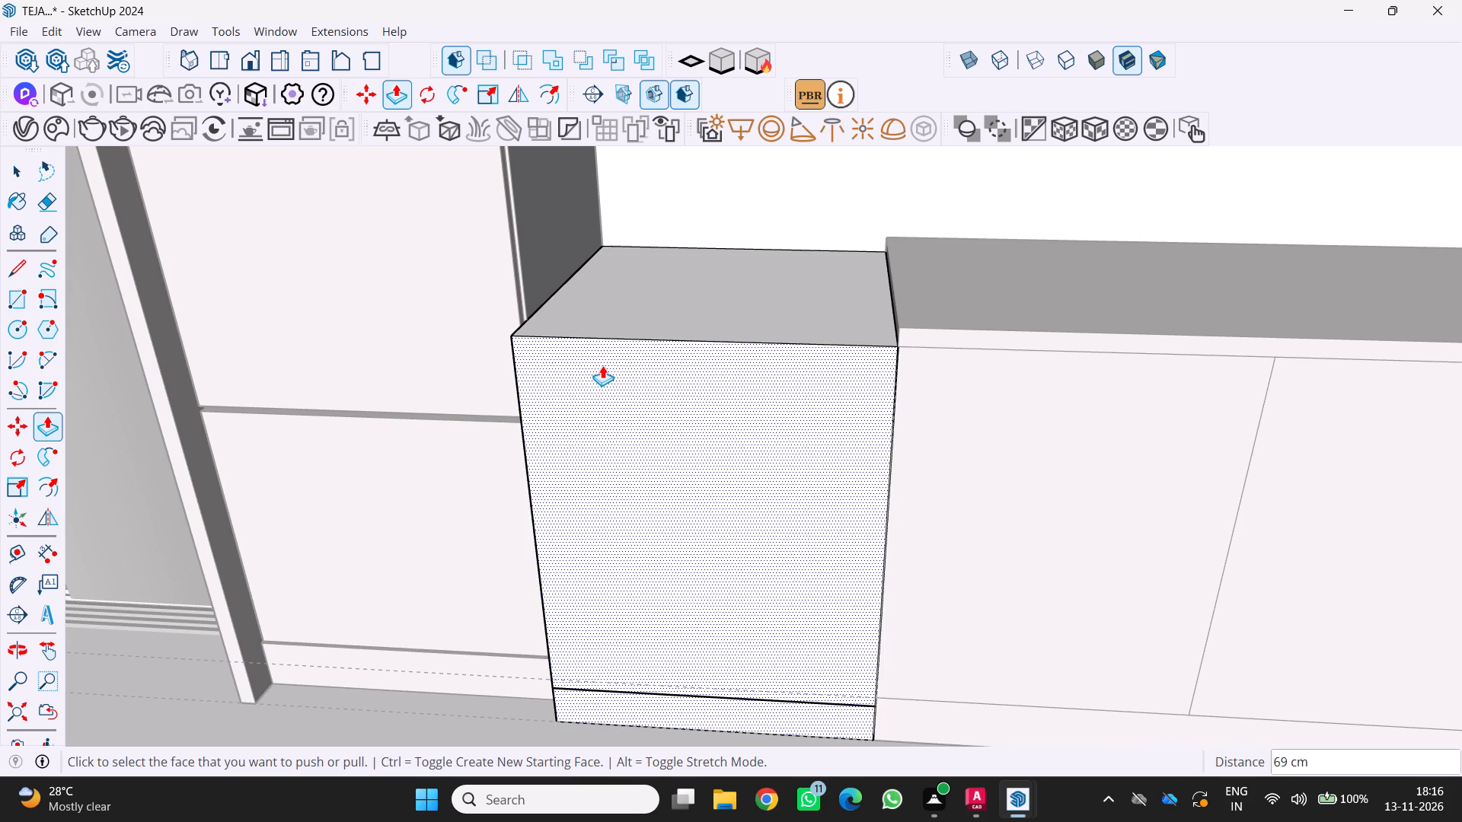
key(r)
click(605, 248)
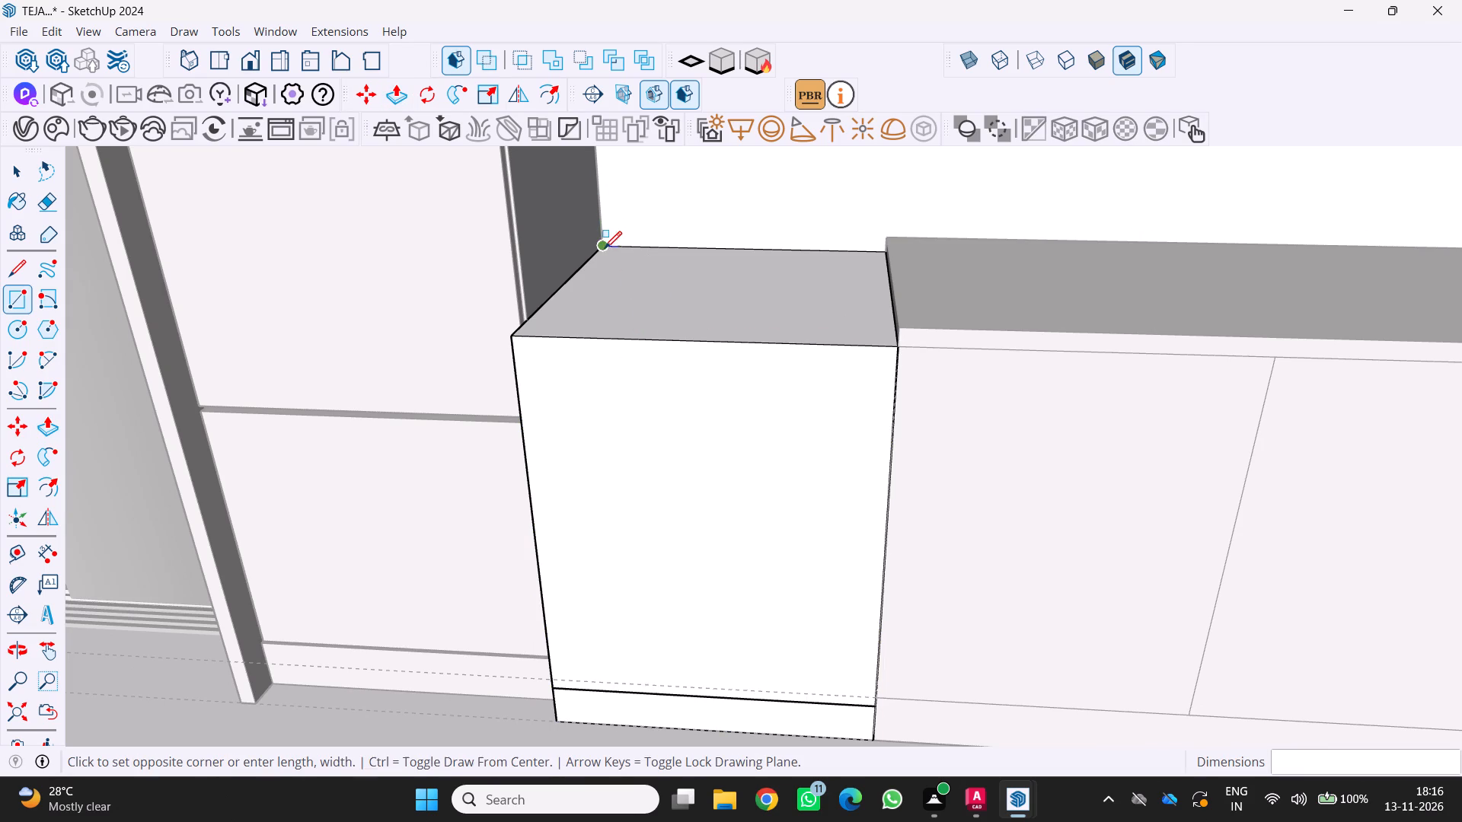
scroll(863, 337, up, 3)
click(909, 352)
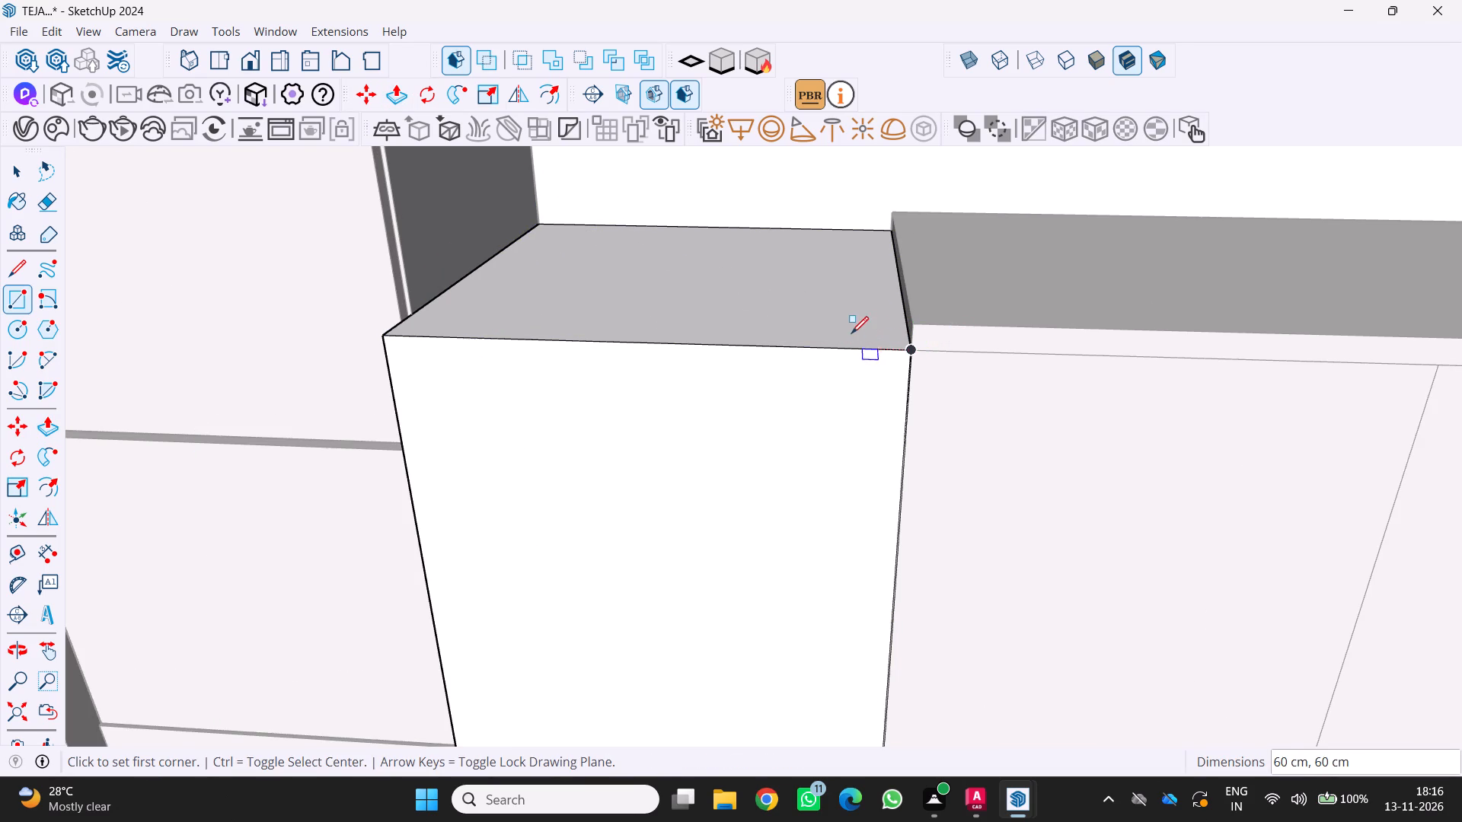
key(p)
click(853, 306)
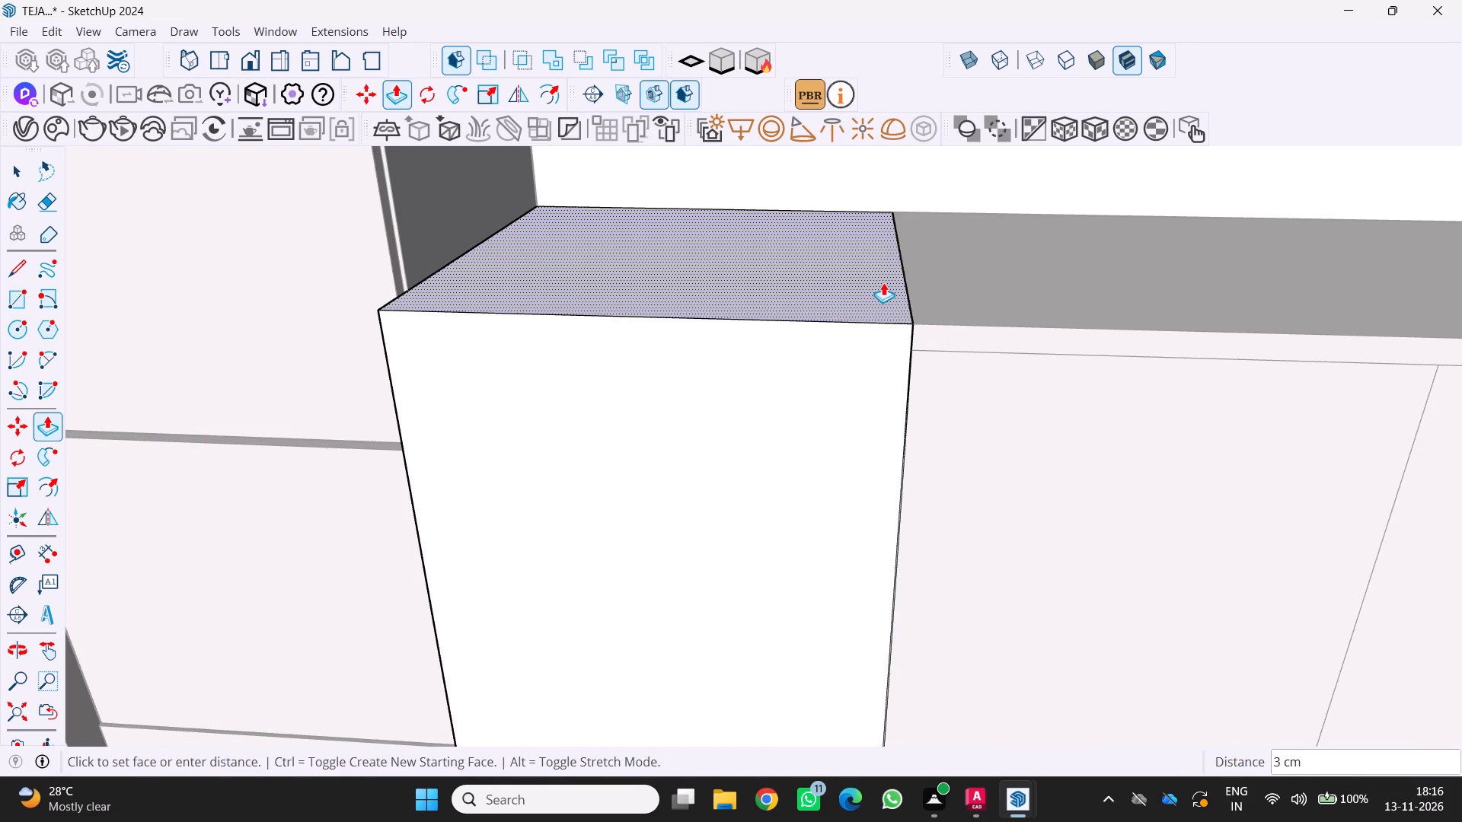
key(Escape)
Group the top face of the new cabinet body together with its bounding edges.
scroll(872, 365, up, 2)
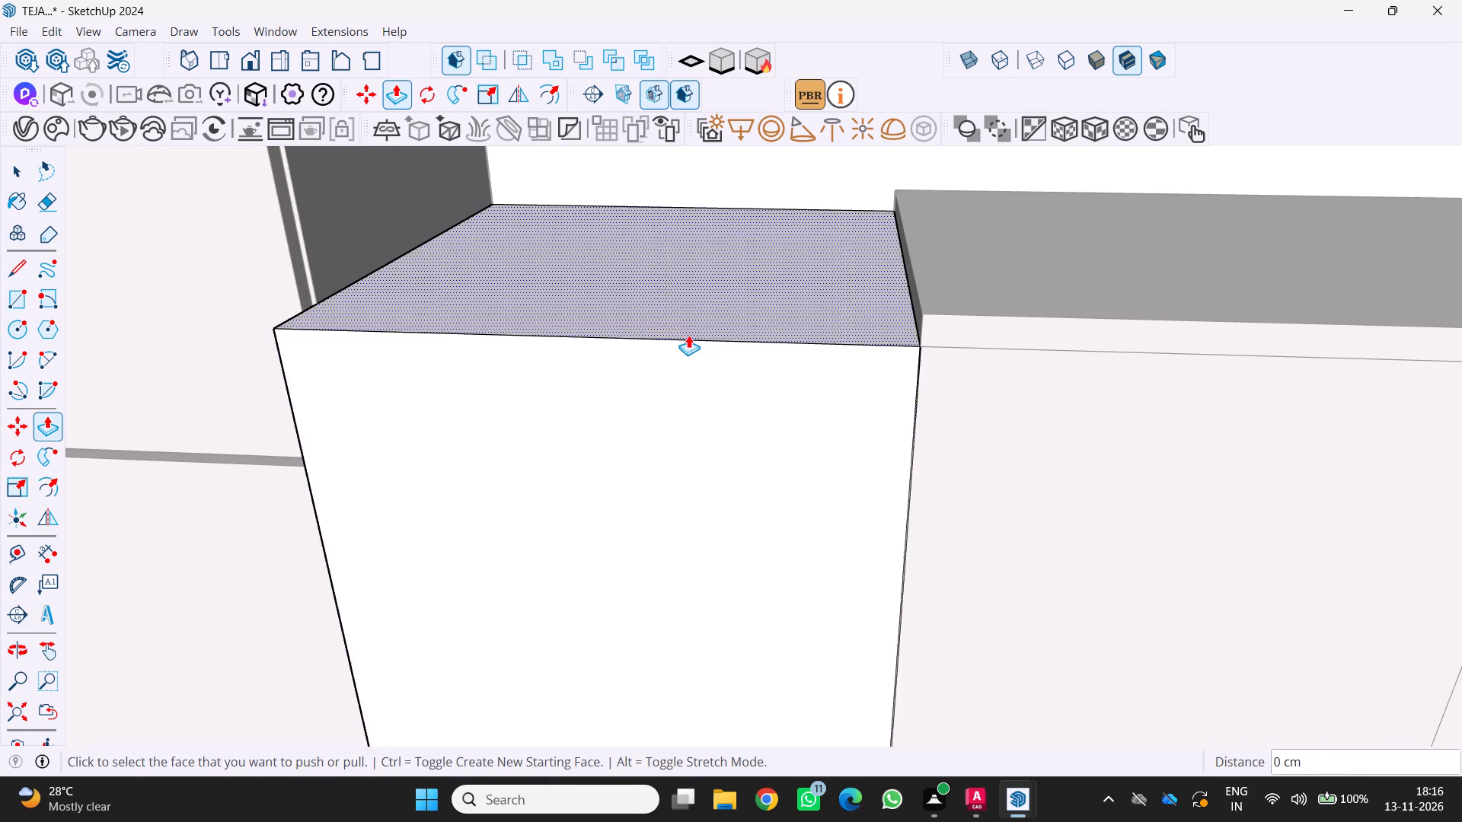
scroll(688, 335, down, 3)
key(space)
click(683, 292)
right_click(666, 304)
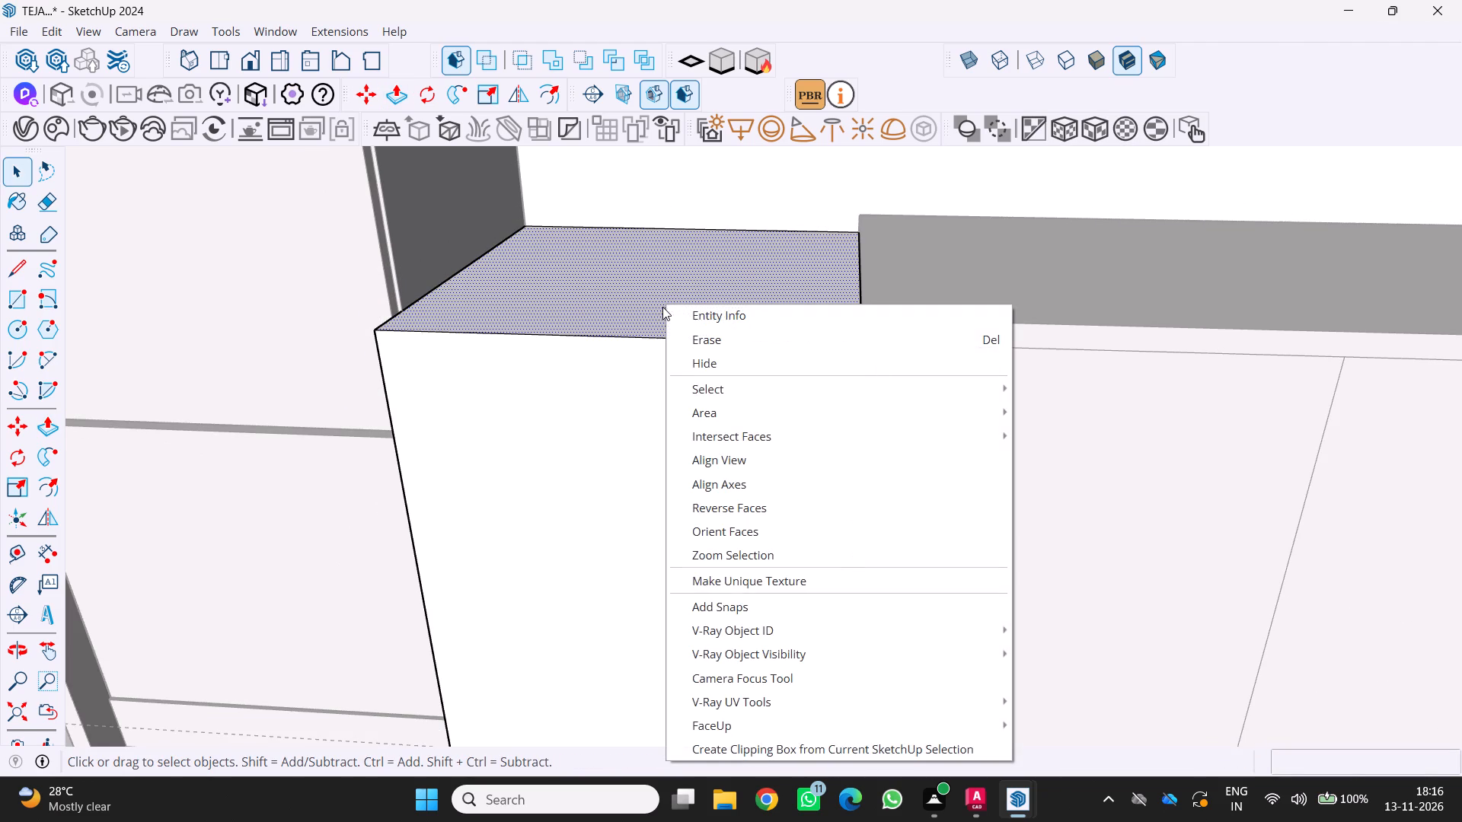
click(655, 311)
click(645, 320)
double_click(641, 326)
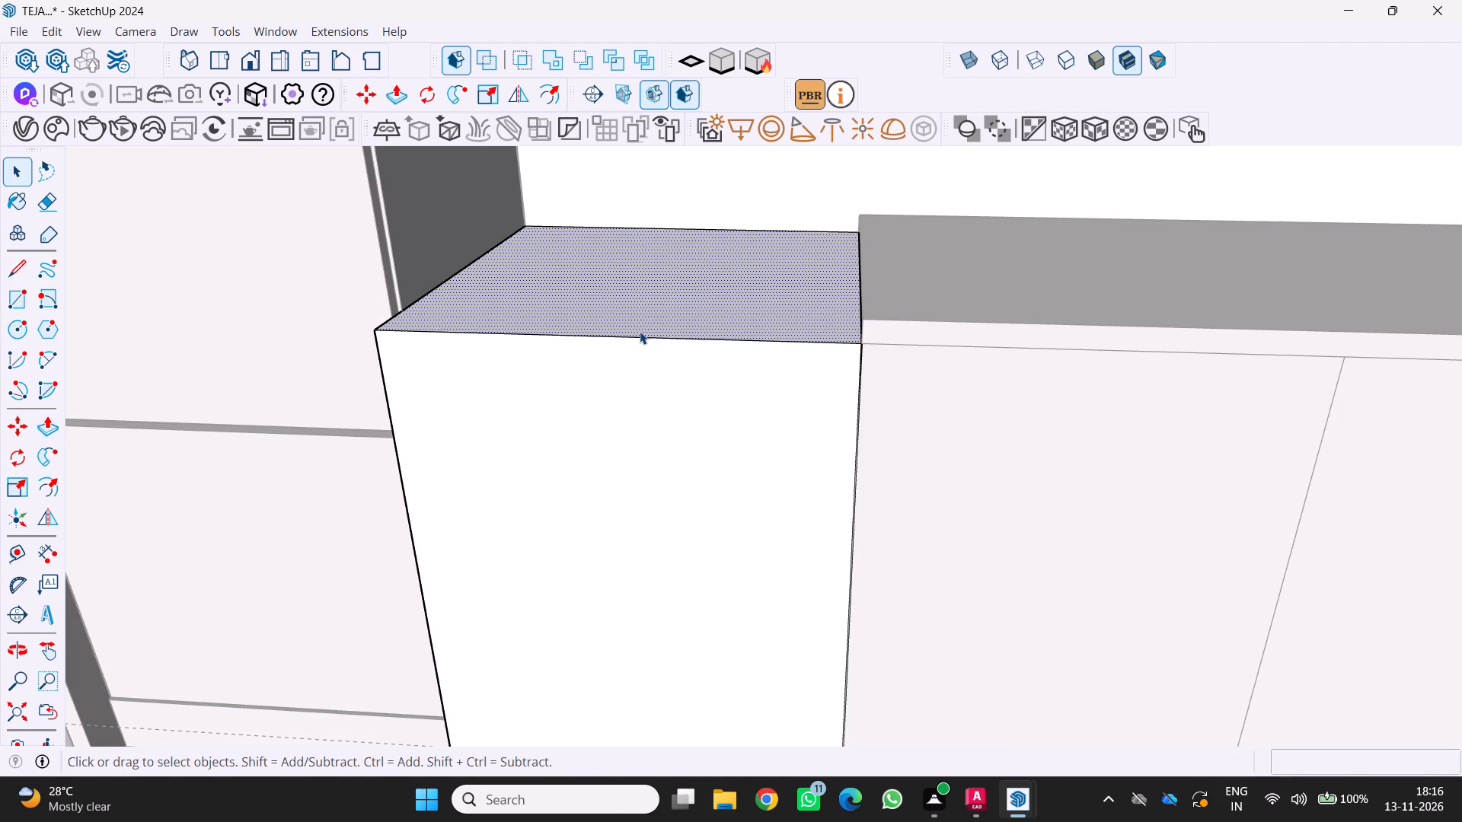
click(640, 333)
click(629, 317)
click(629, 317)
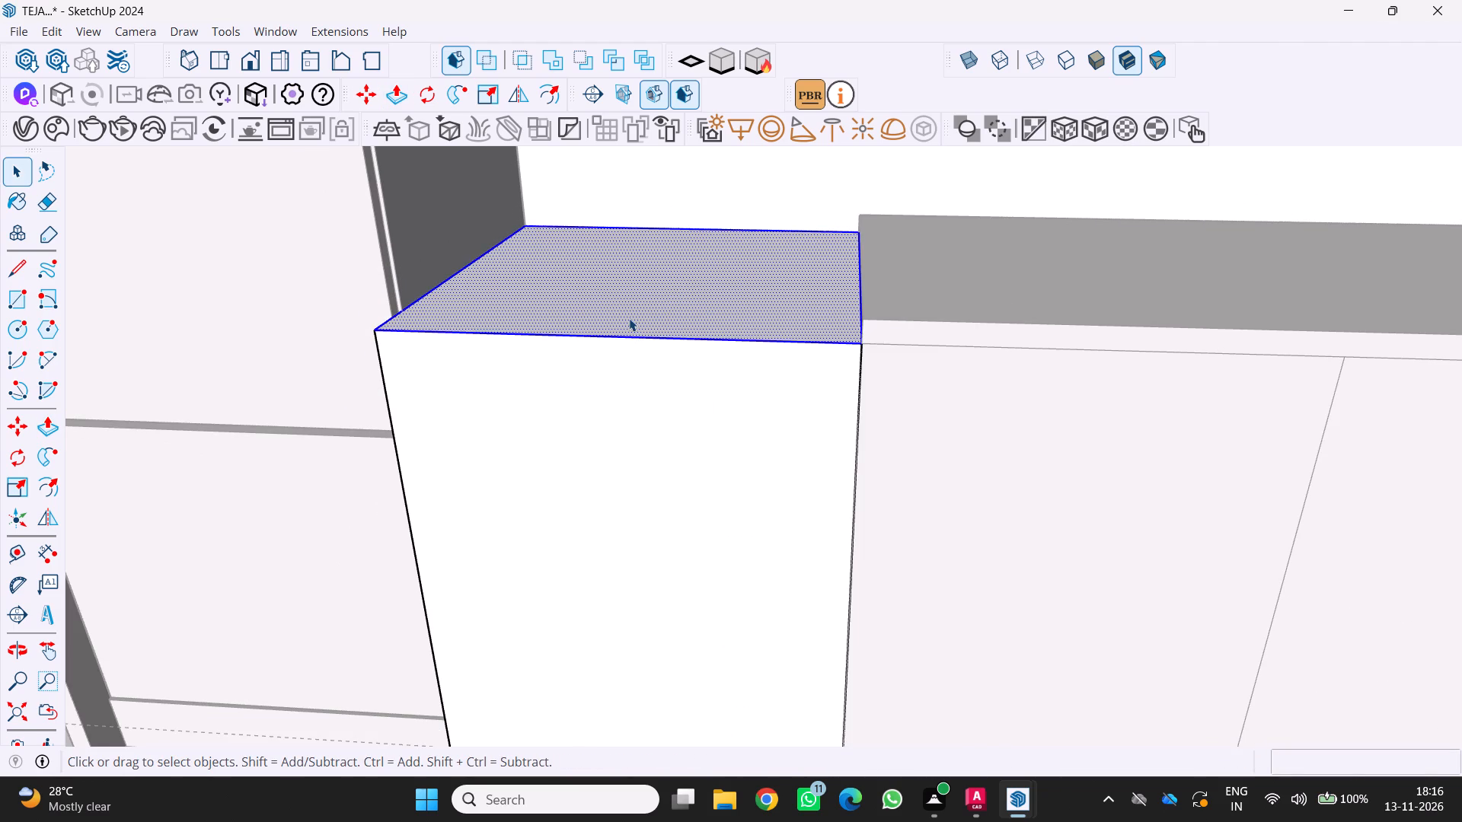
right_click(629, 318)
click(733, 503)
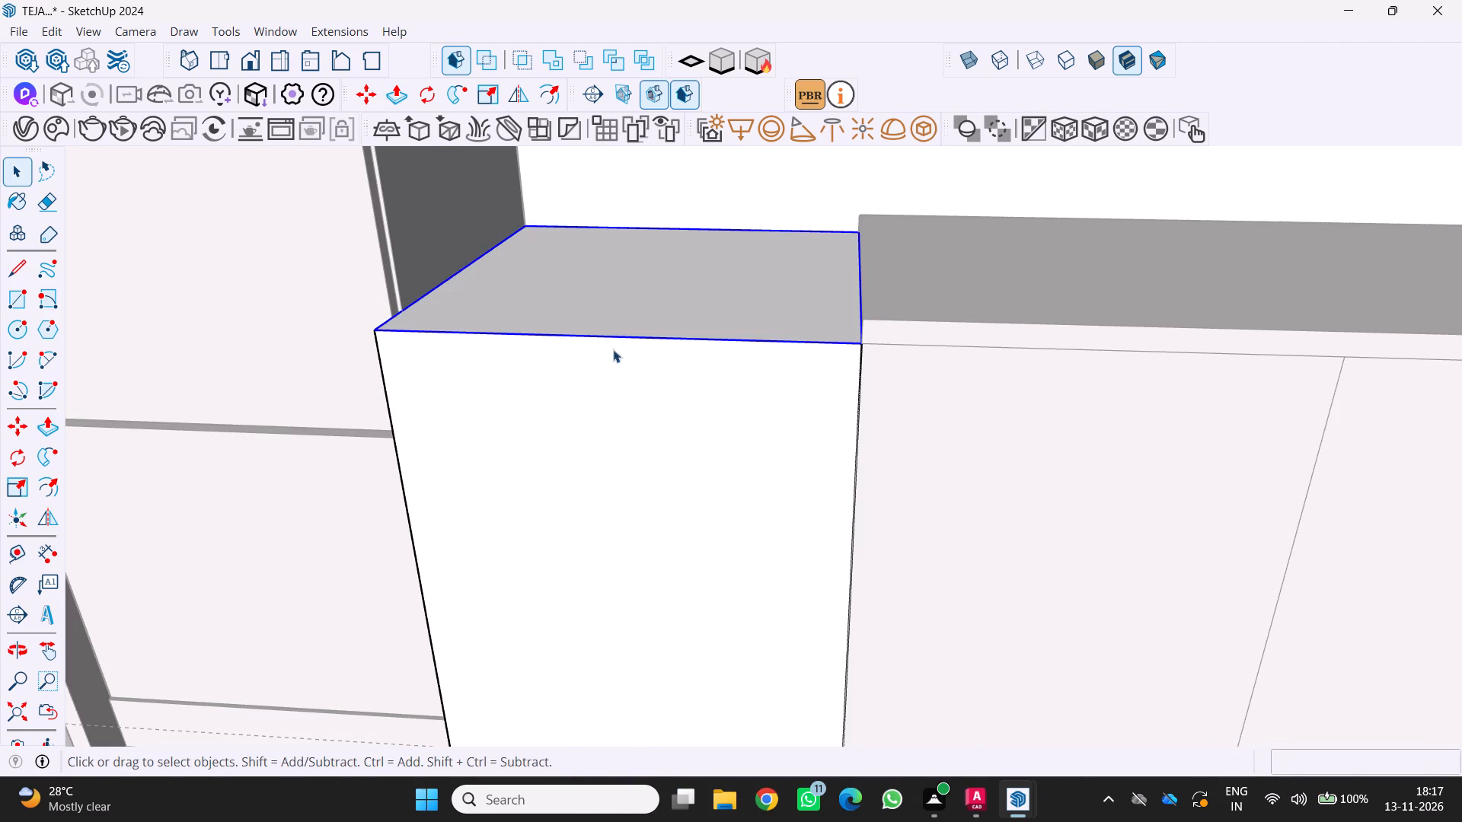
Draw a 60 x 60 cm rectangle over the new cabinet's top and extrude it upward 3 cm, flush with the adjacent countertop.
key(r)
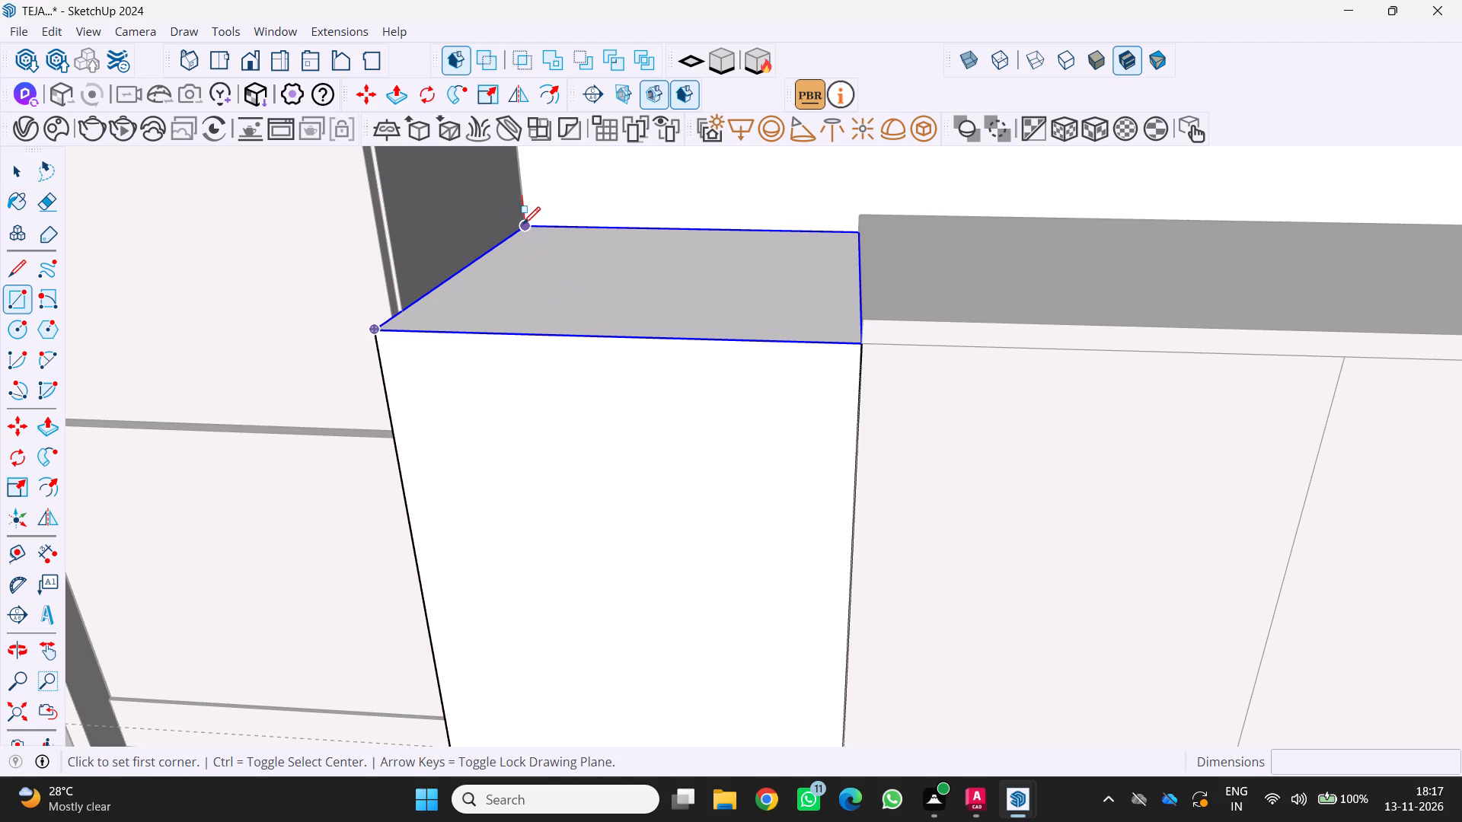
drag(523, 224, 530, 227)
click(863, 345)
key(p)
click(756, 287)
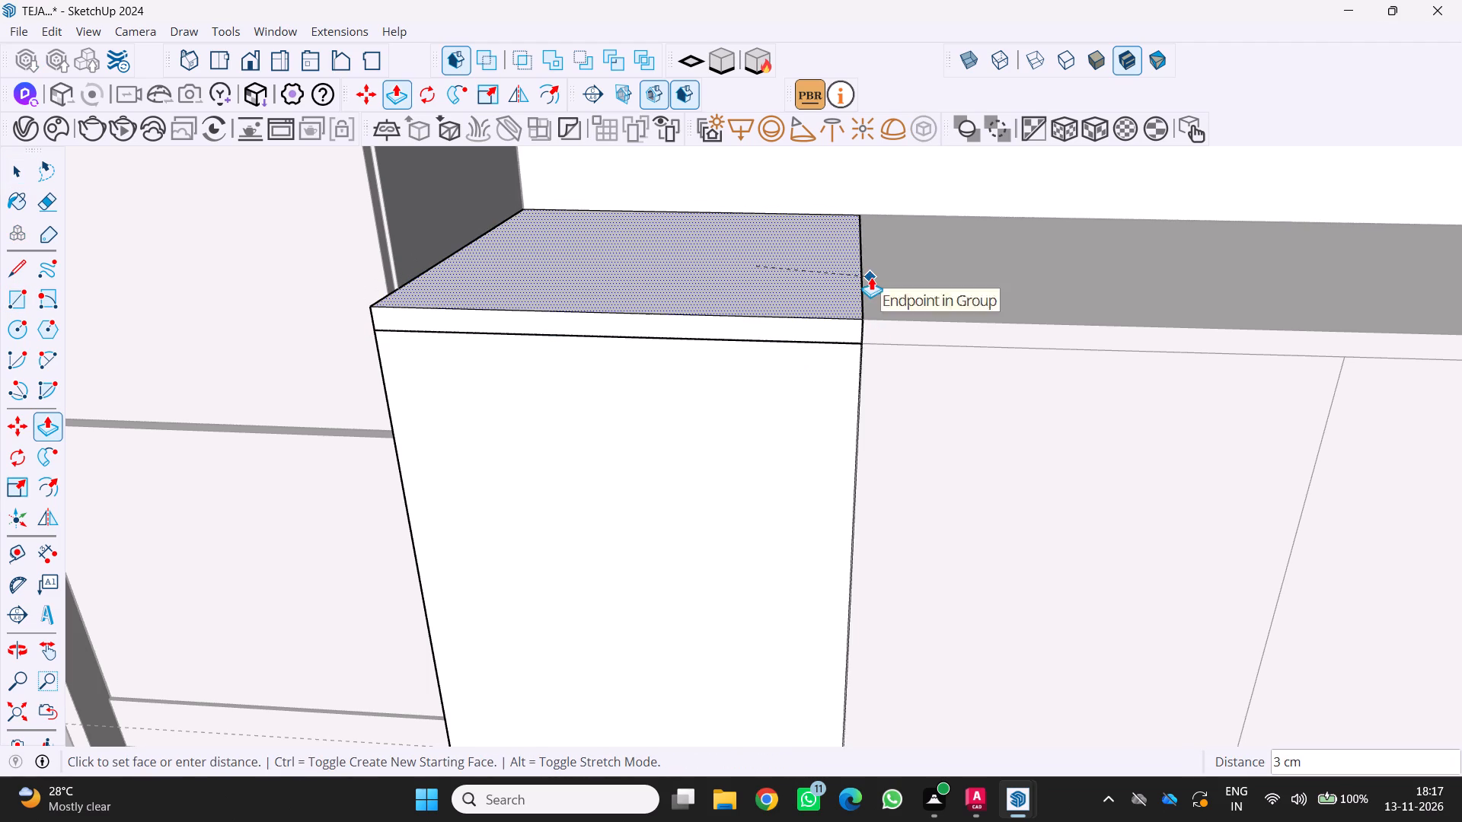
click(871, 277)
scroll(708, 400, down, 11)
middle_drag(663, 473, 682, 407)
scroll(682, 407, down, 9)
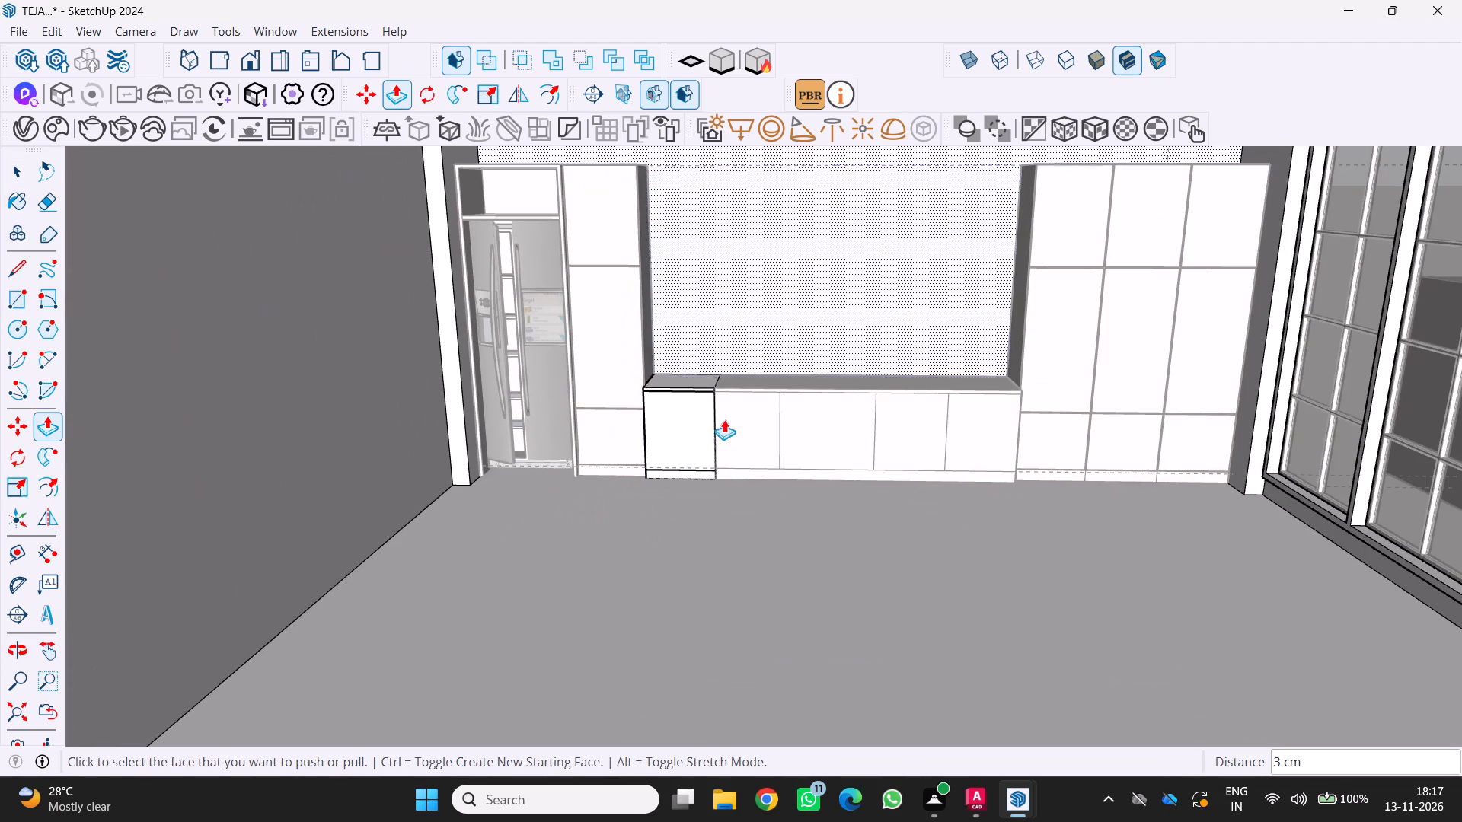
key(space)
click(646, 591)
scroll(689, 580, up, 3)
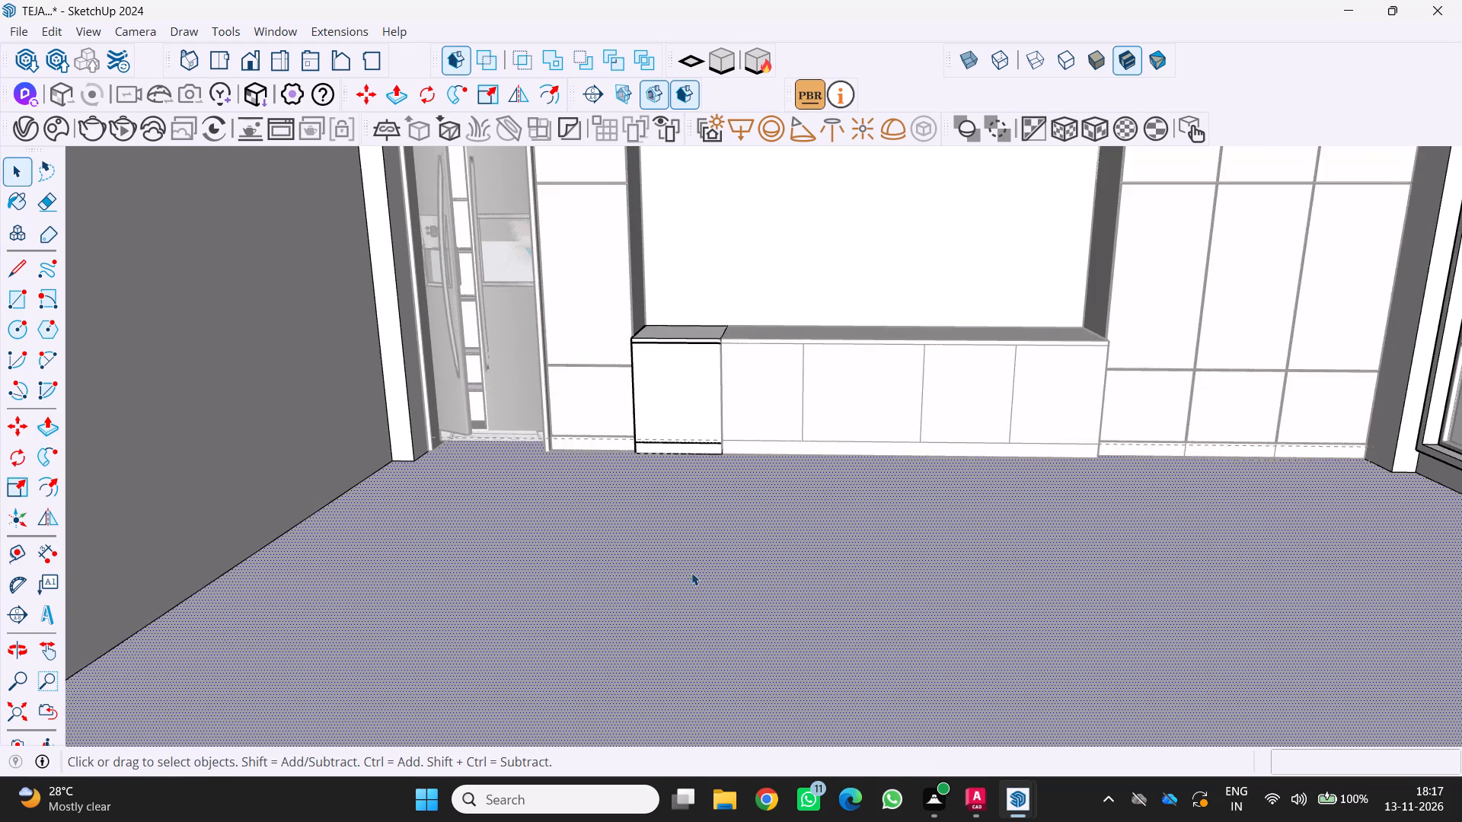
Draw a line across the new cabinet's front along the dashed guide, level with the adjacent low cabinet's plinth line.
key(space)
scroll(691, 572, down, 15)
key(space)
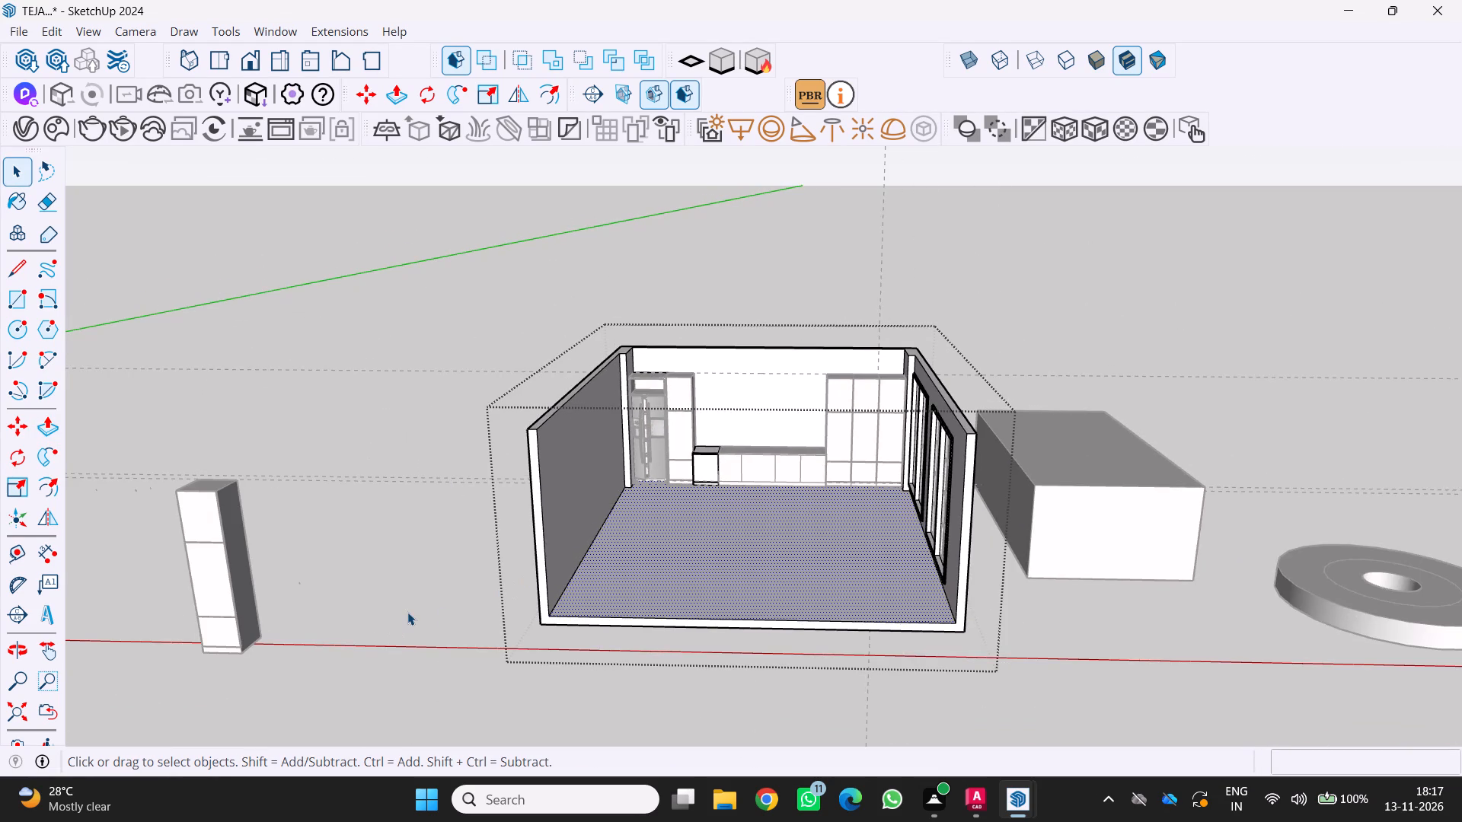
click(407, 612)
scroll(434, 601, up, 19)
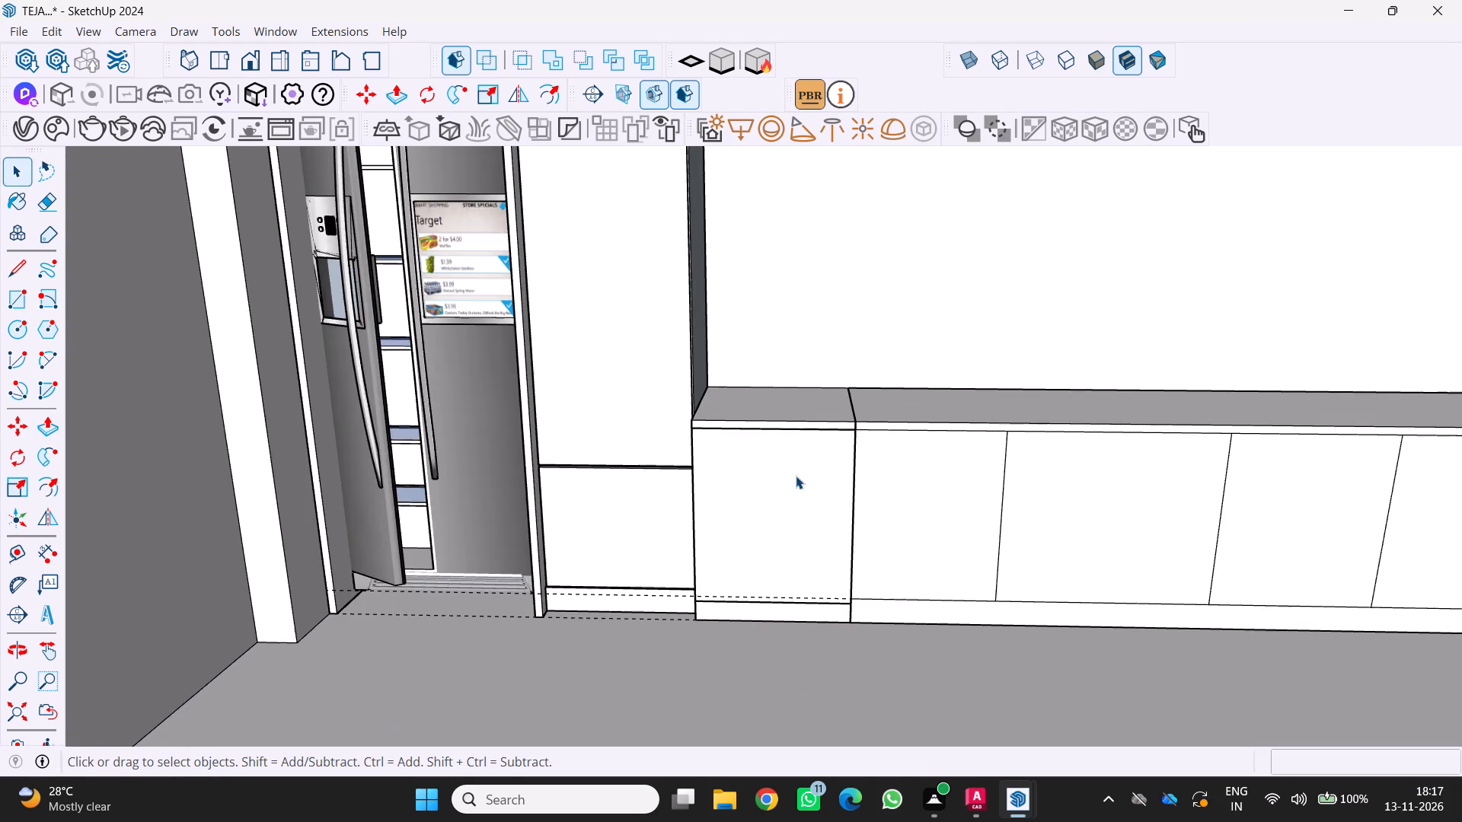
scroll(794, 473, down, 11)
scroll(775, 511, up, 15)
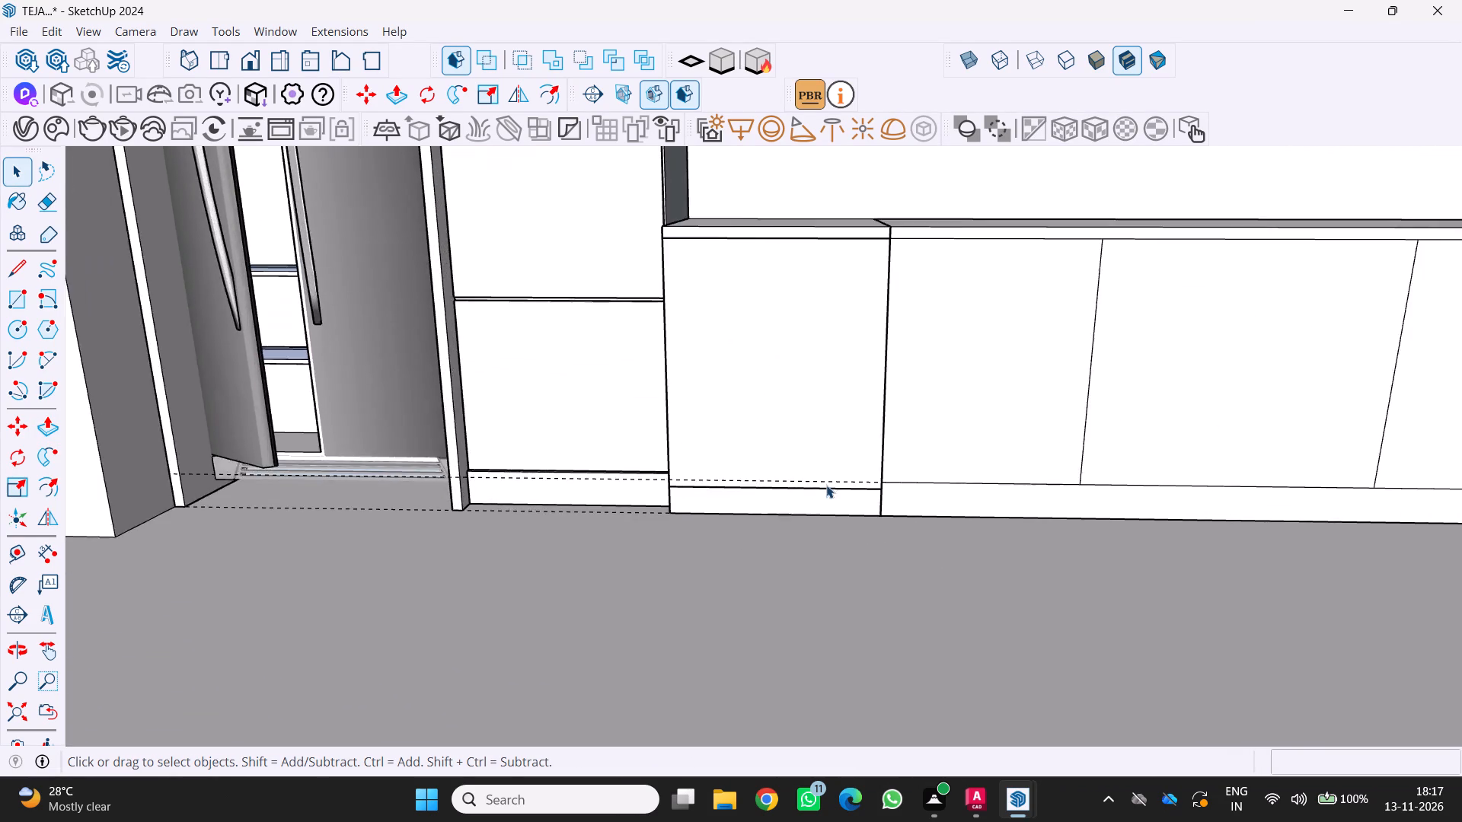
scroll(826, 485, up, 3)
scroll(902, 466, up, 2)
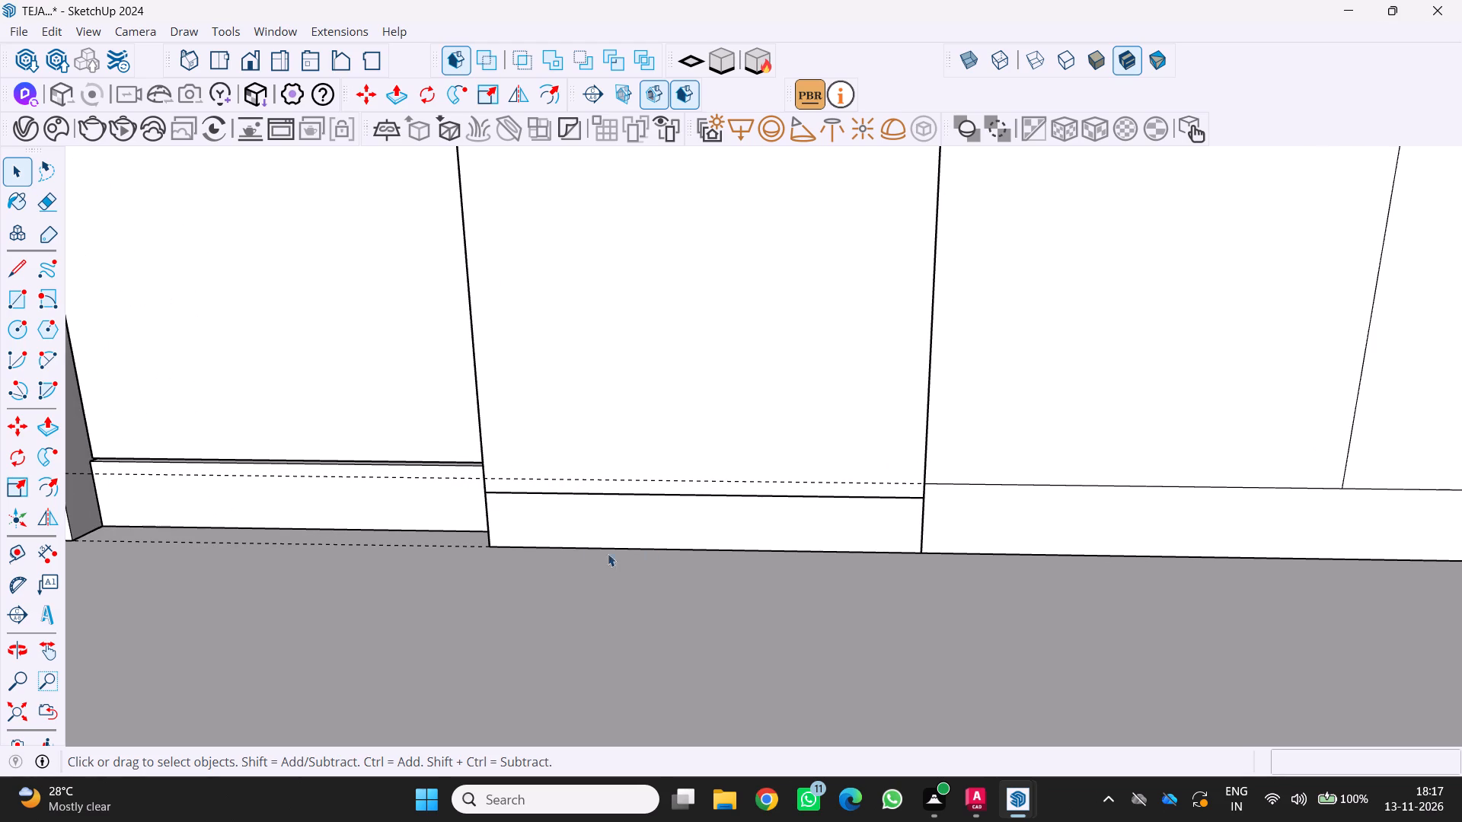
key(l)
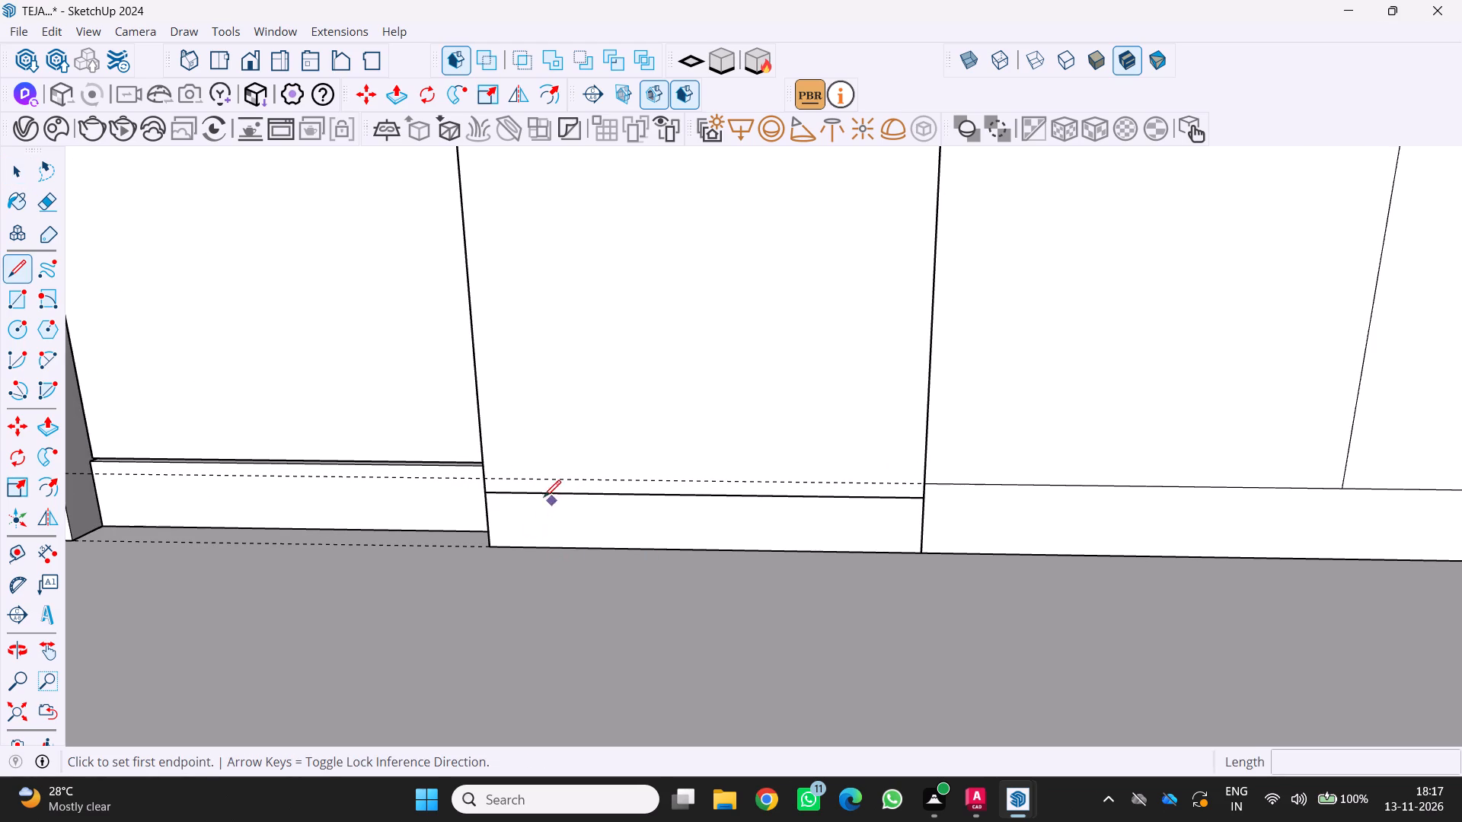
click(485, 478)
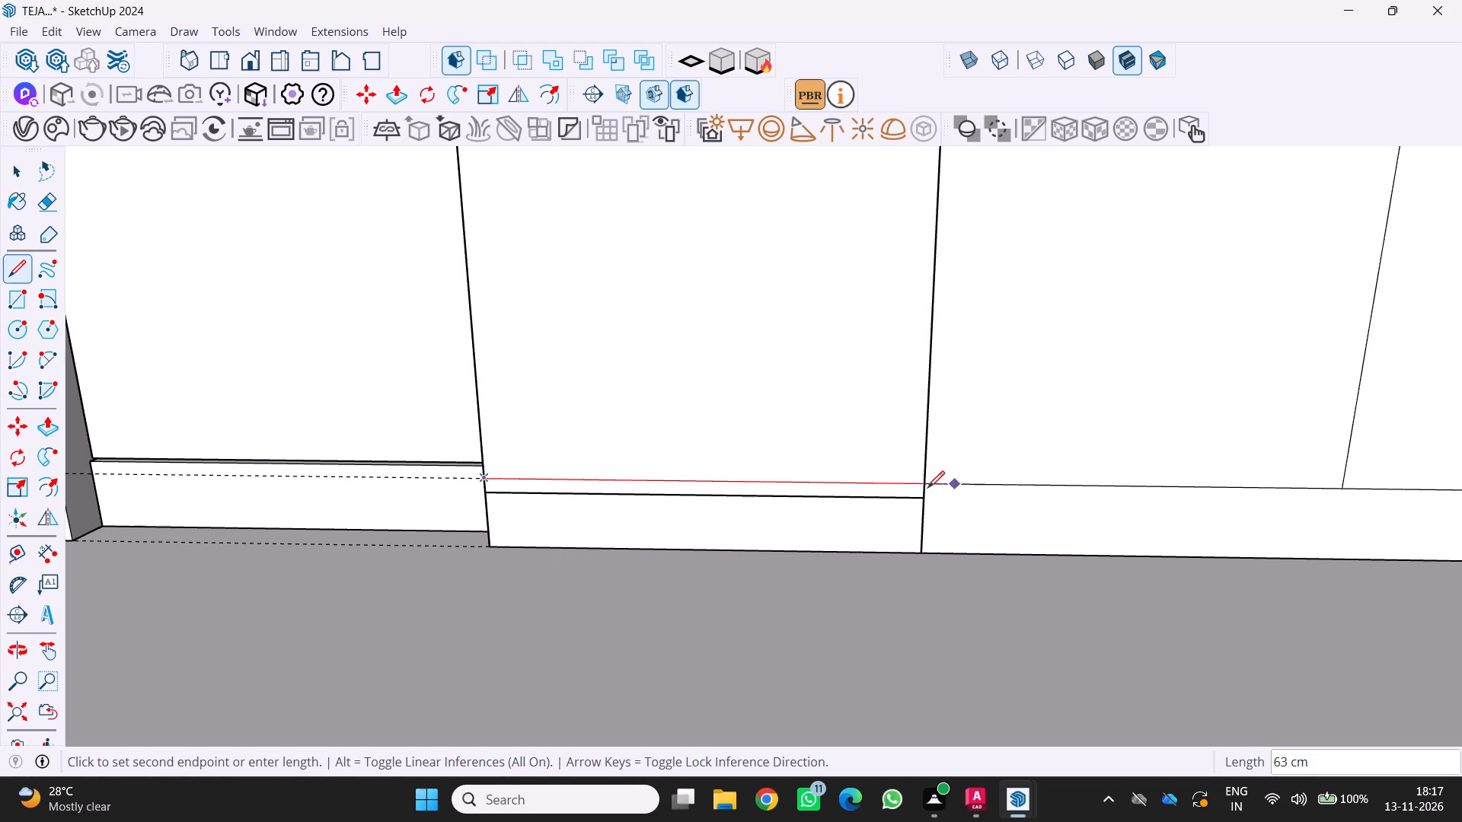
click(922, 485)
key(space)
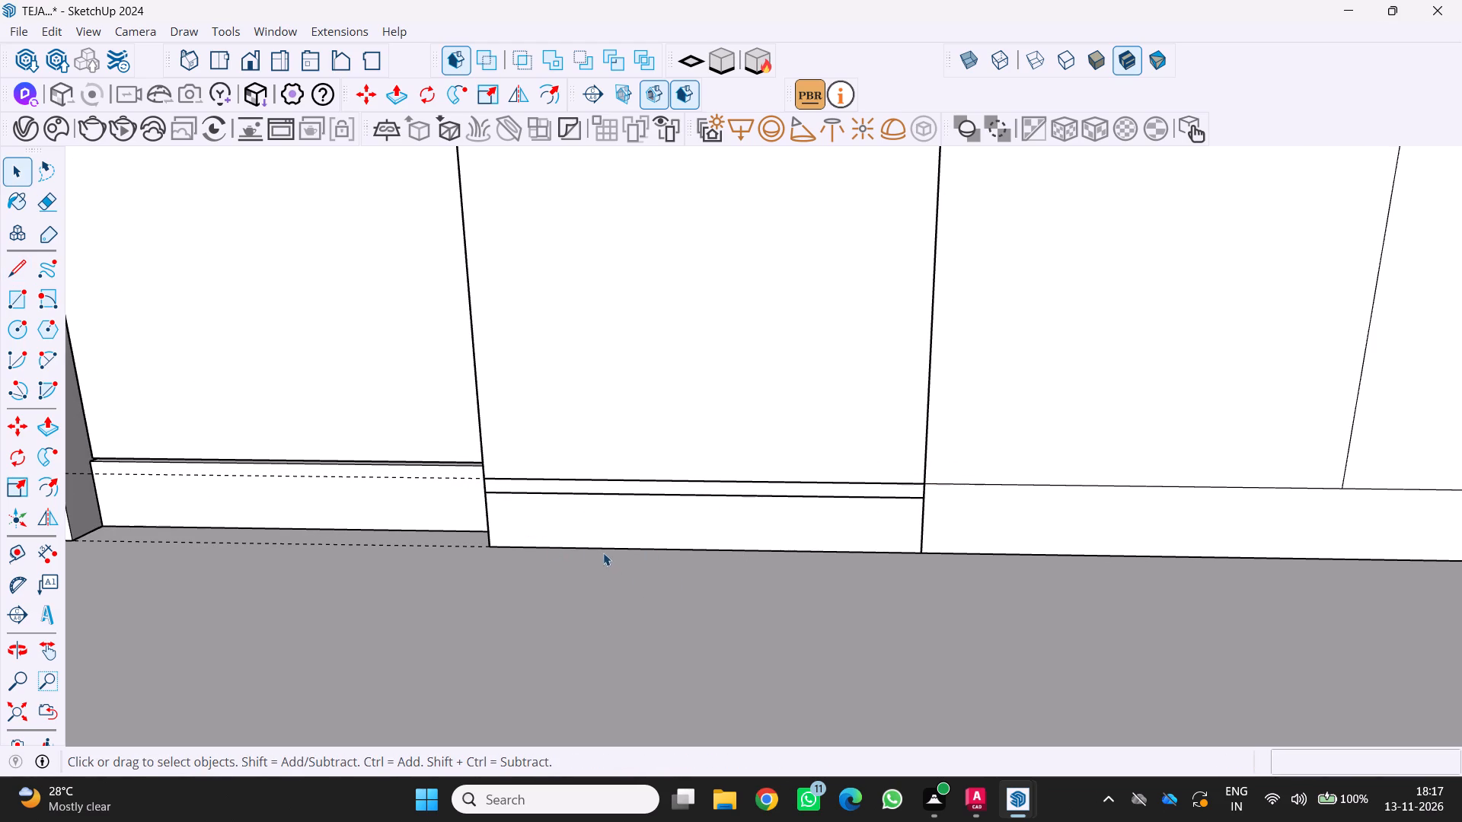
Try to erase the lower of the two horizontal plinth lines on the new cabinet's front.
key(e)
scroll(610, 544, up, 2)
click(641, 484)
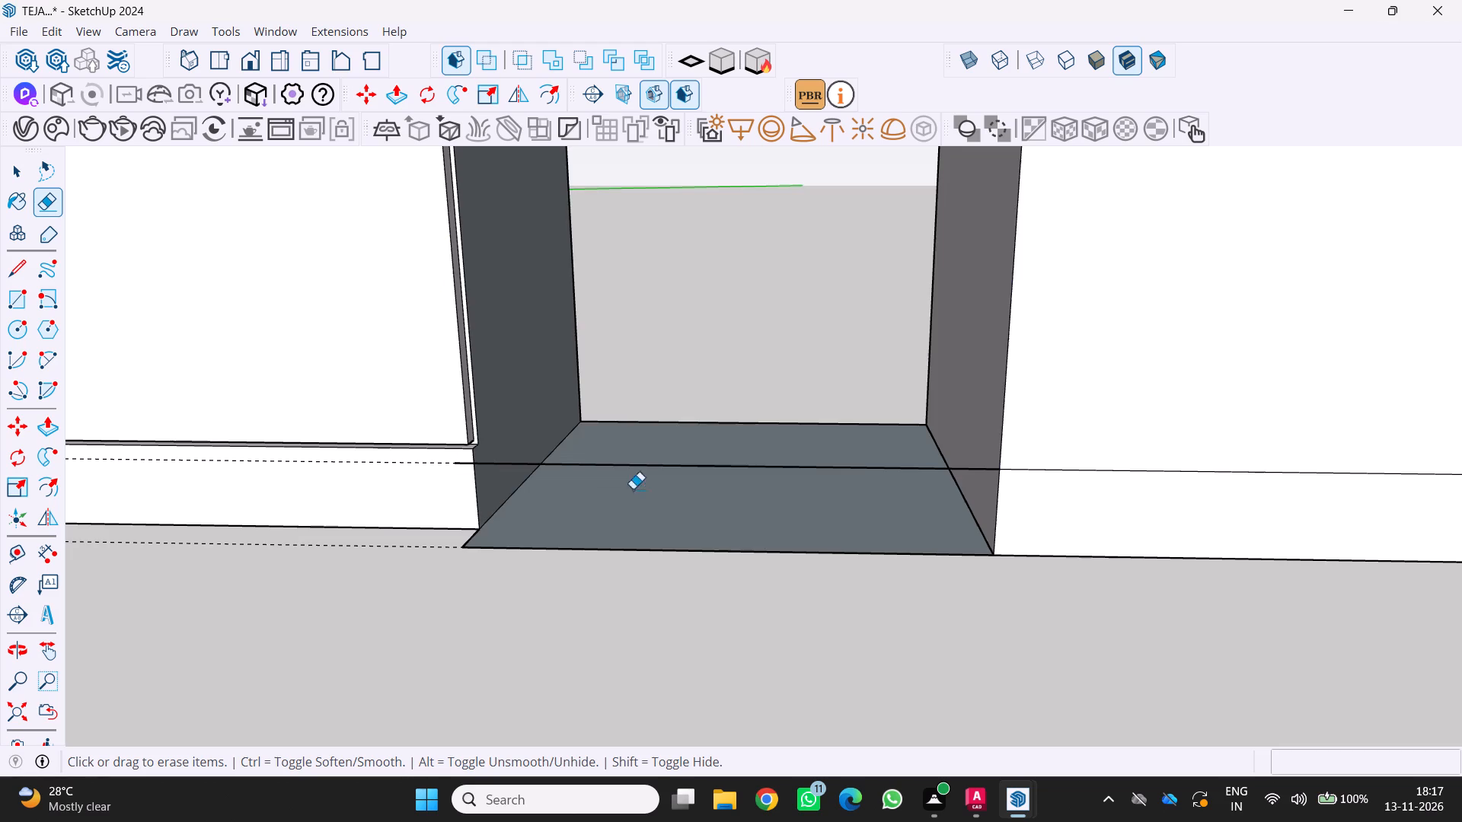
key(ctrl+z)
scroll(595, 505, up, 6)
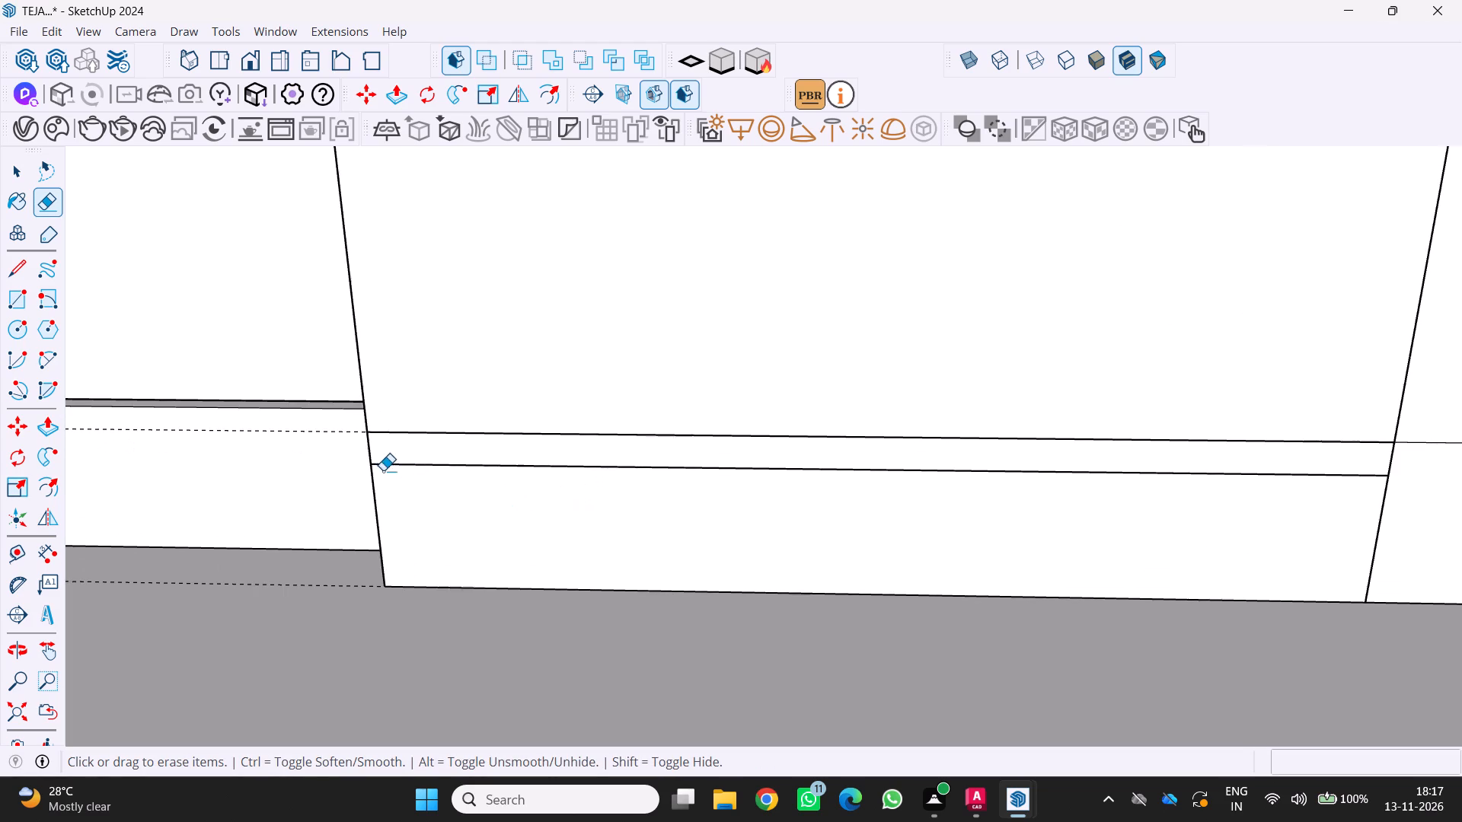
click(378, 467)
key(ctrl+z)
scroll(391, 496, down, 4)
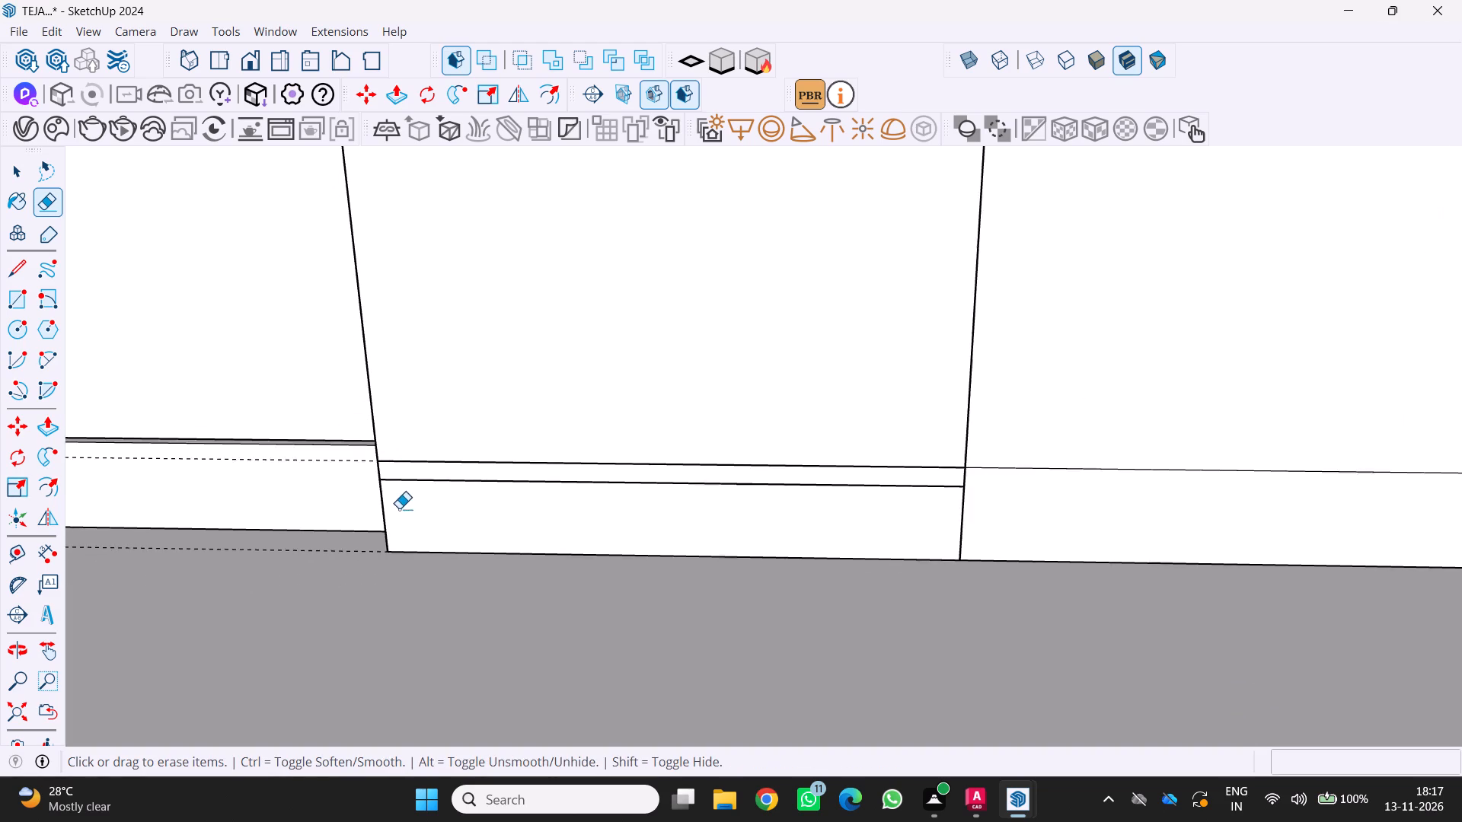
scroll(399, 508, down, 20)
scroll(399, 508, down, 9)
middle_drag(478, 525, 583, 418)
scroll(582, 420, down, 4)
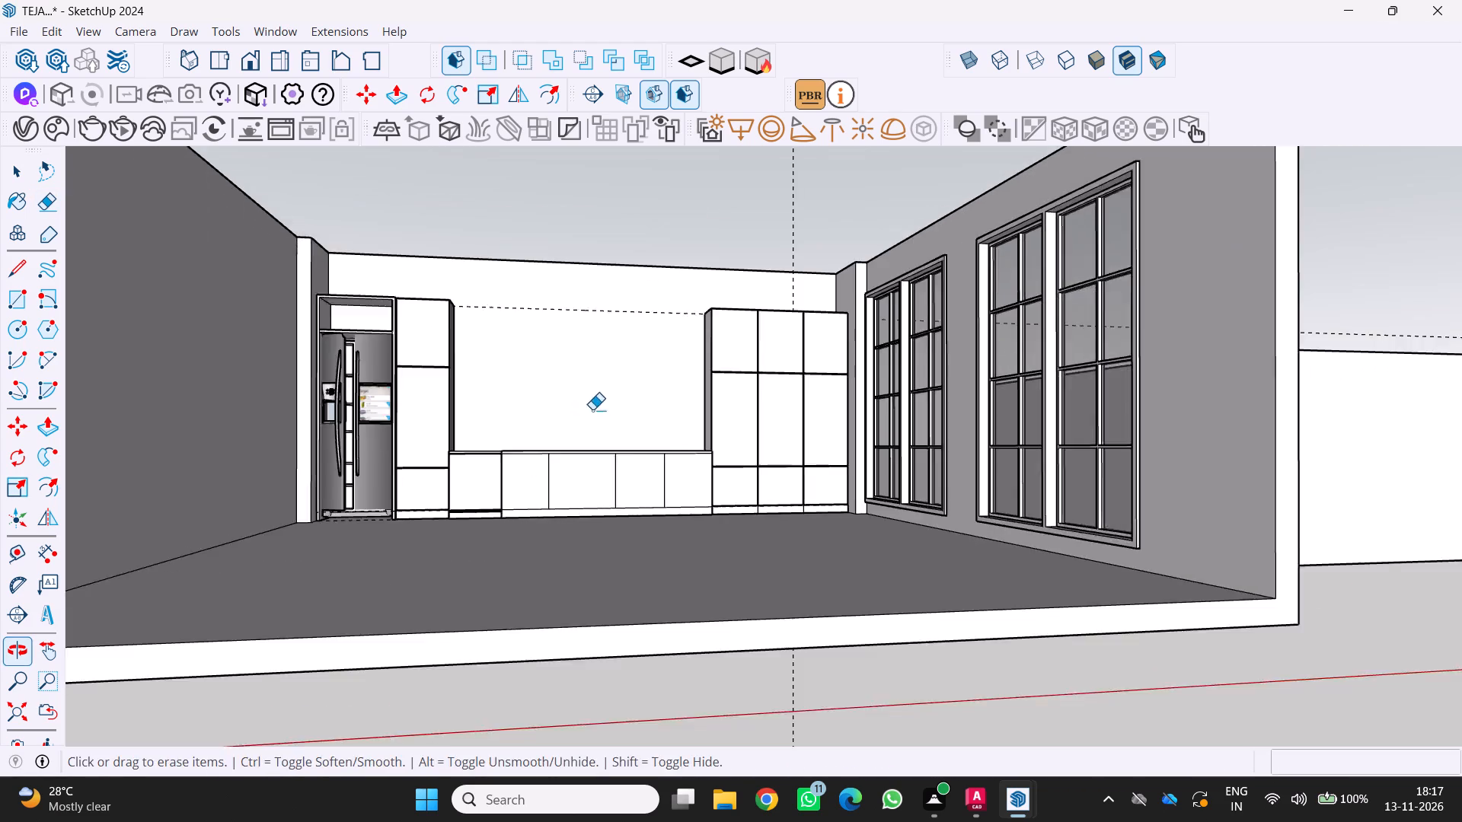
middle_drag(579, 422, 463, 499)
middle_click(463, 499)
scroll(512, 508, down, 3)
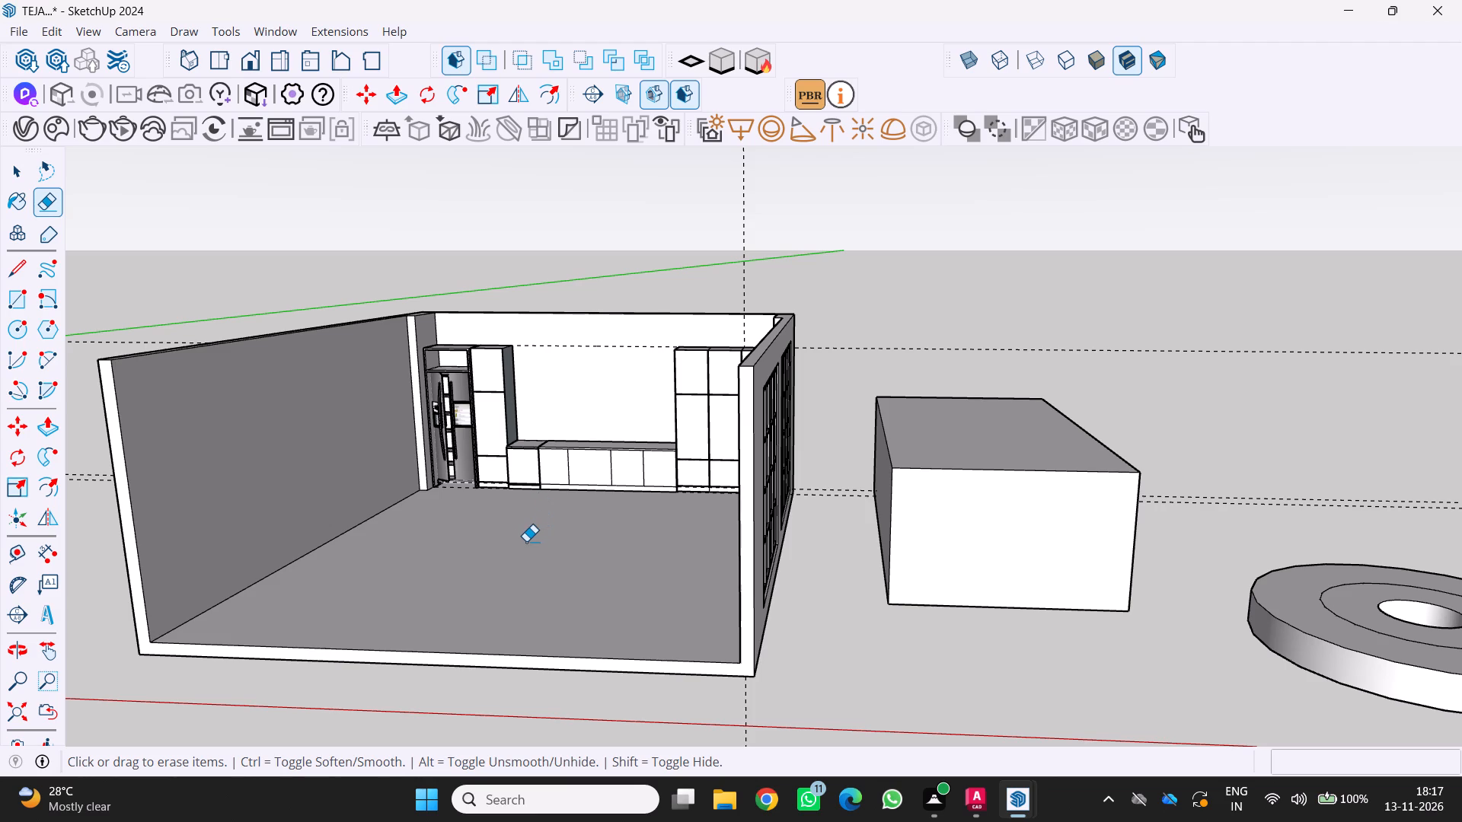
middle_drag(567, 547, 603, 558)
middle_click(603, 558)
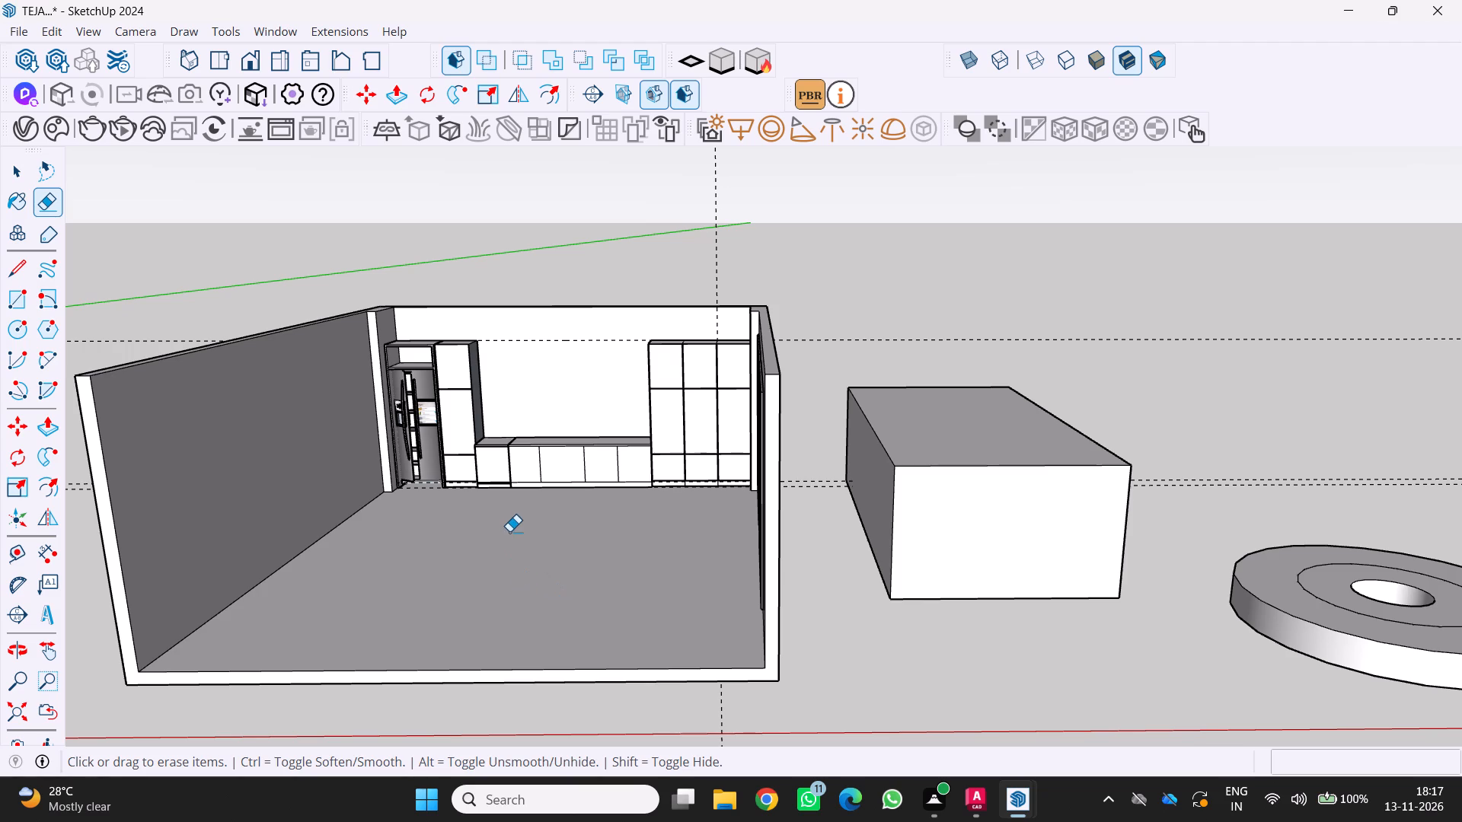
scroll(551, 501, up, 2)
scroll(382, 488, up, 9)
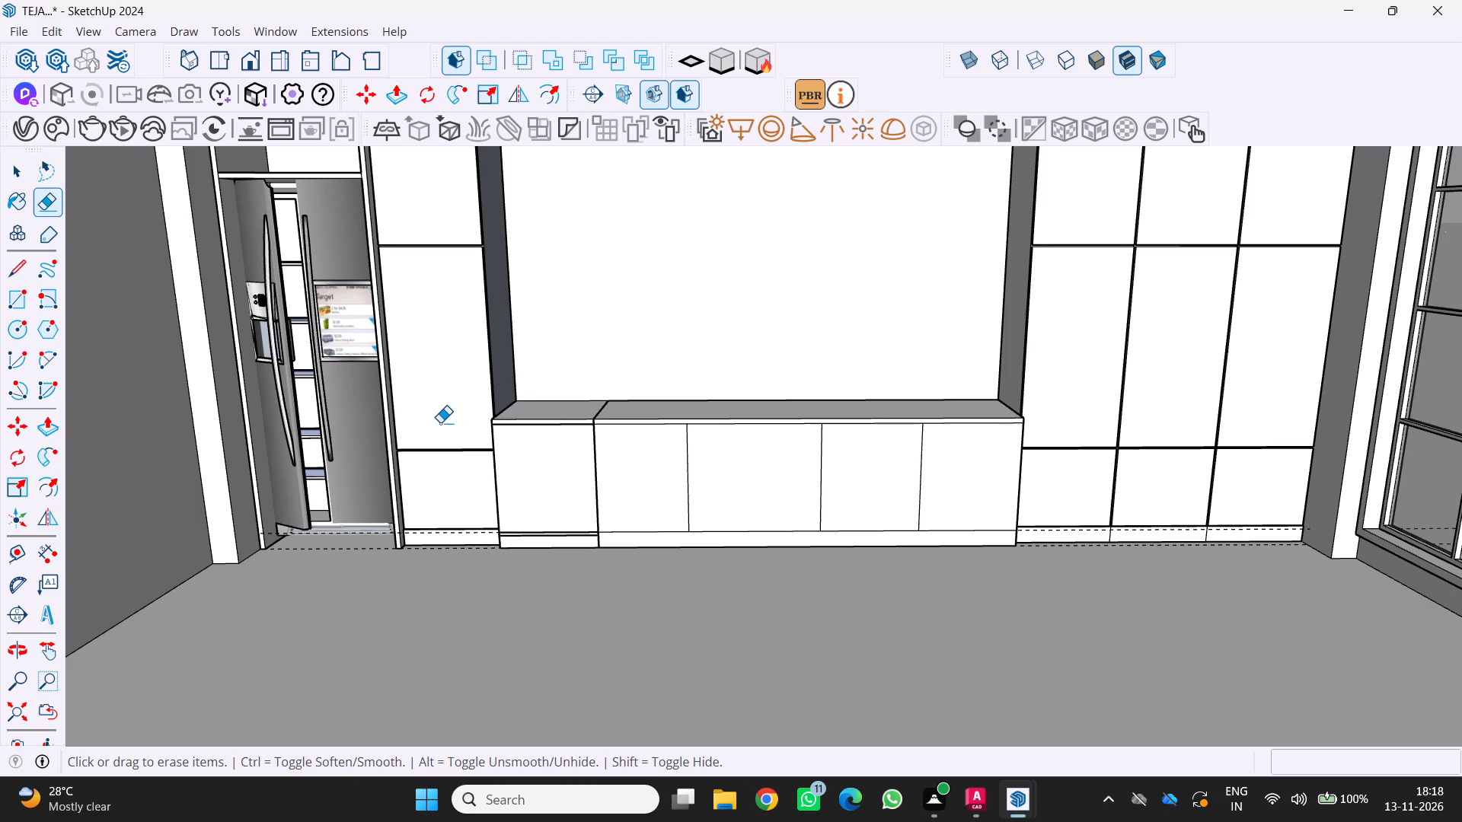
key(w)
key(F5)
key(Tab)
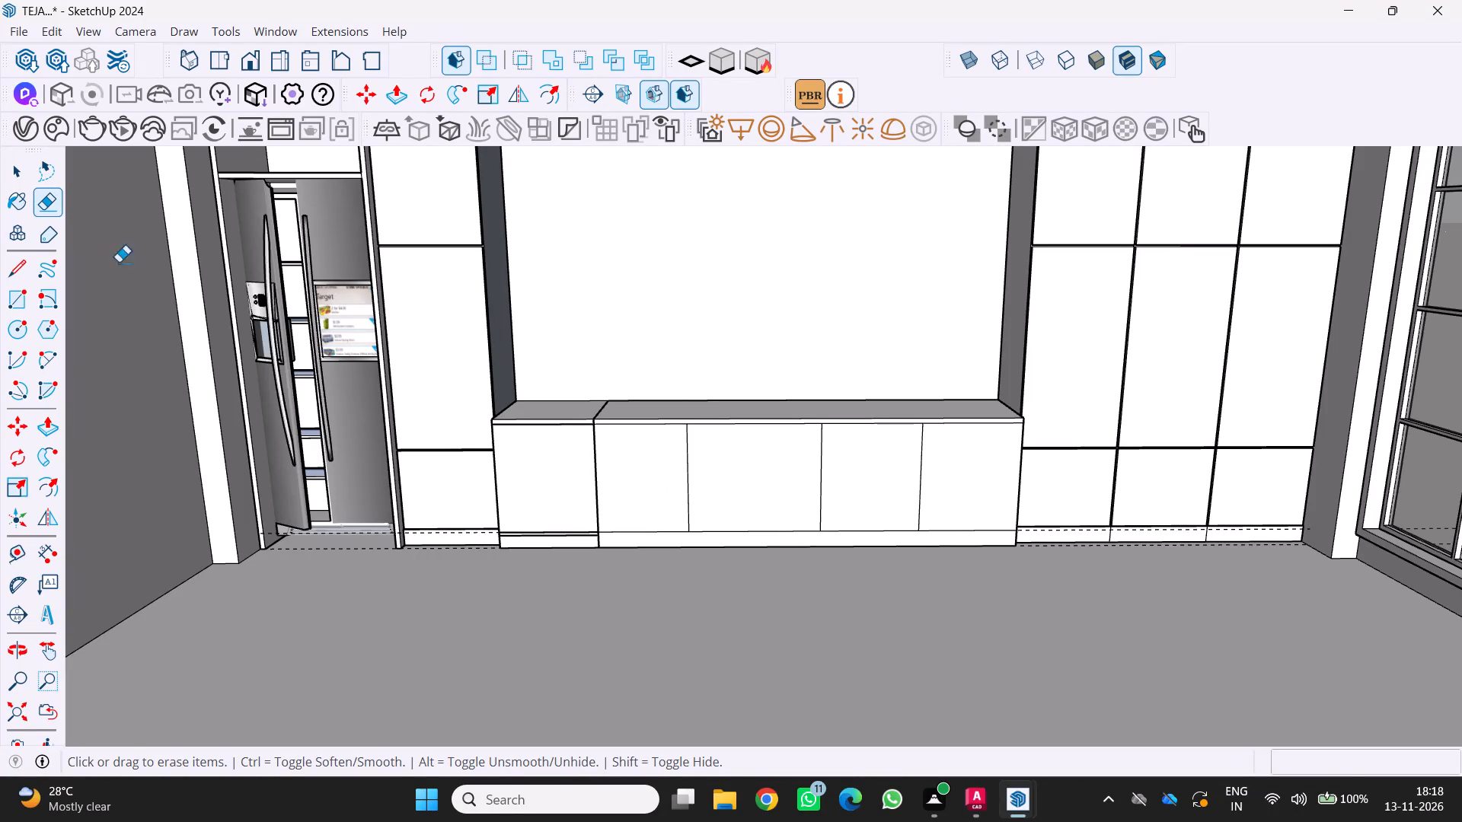
Draw a rectangle about 34 x 140 cm over the lower half of the low cabinet's two middle door fronts.
click(18, 300)
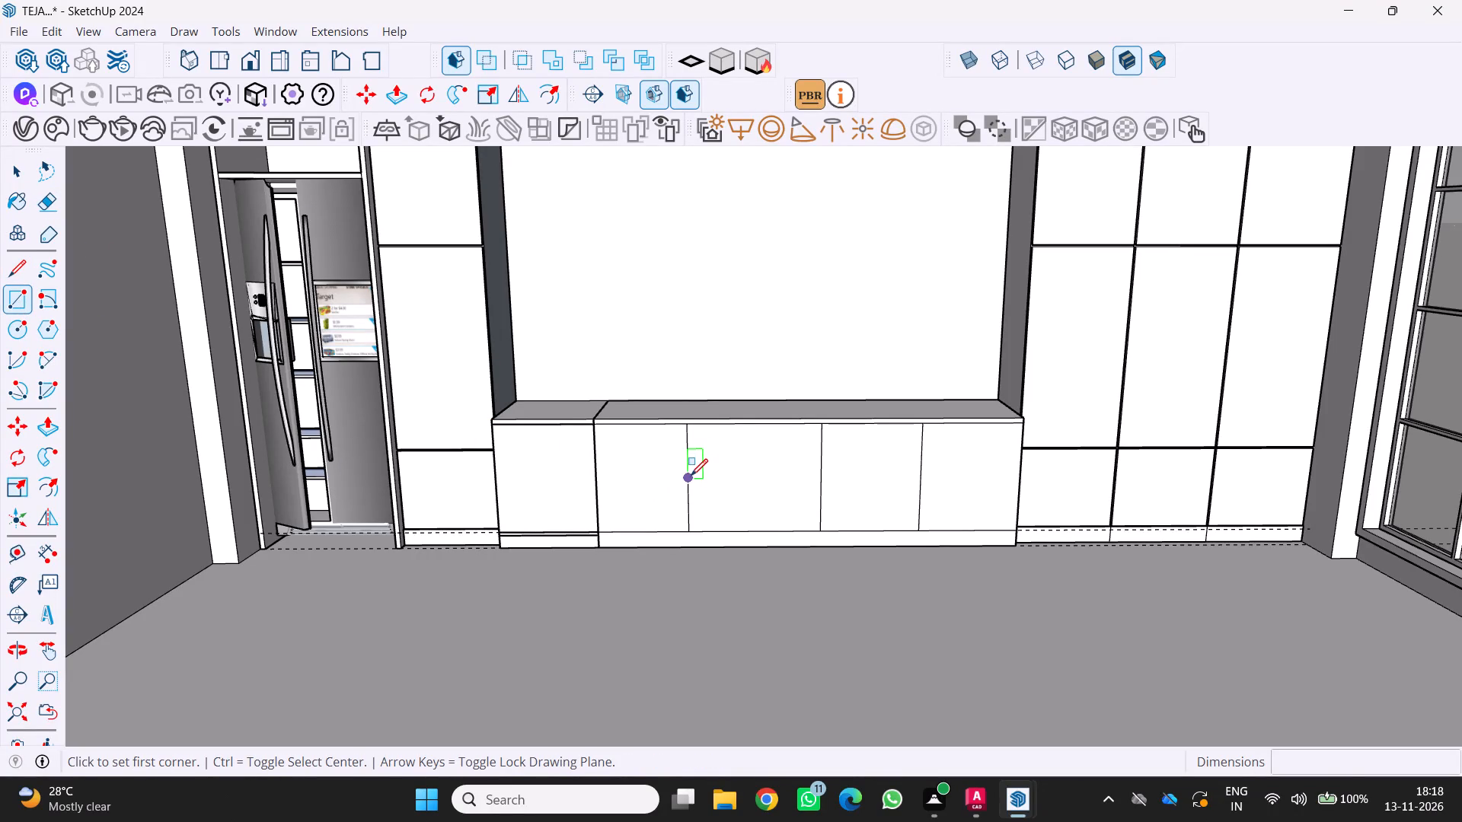
drag(691, 476, 702, 478)
click(921, 528)
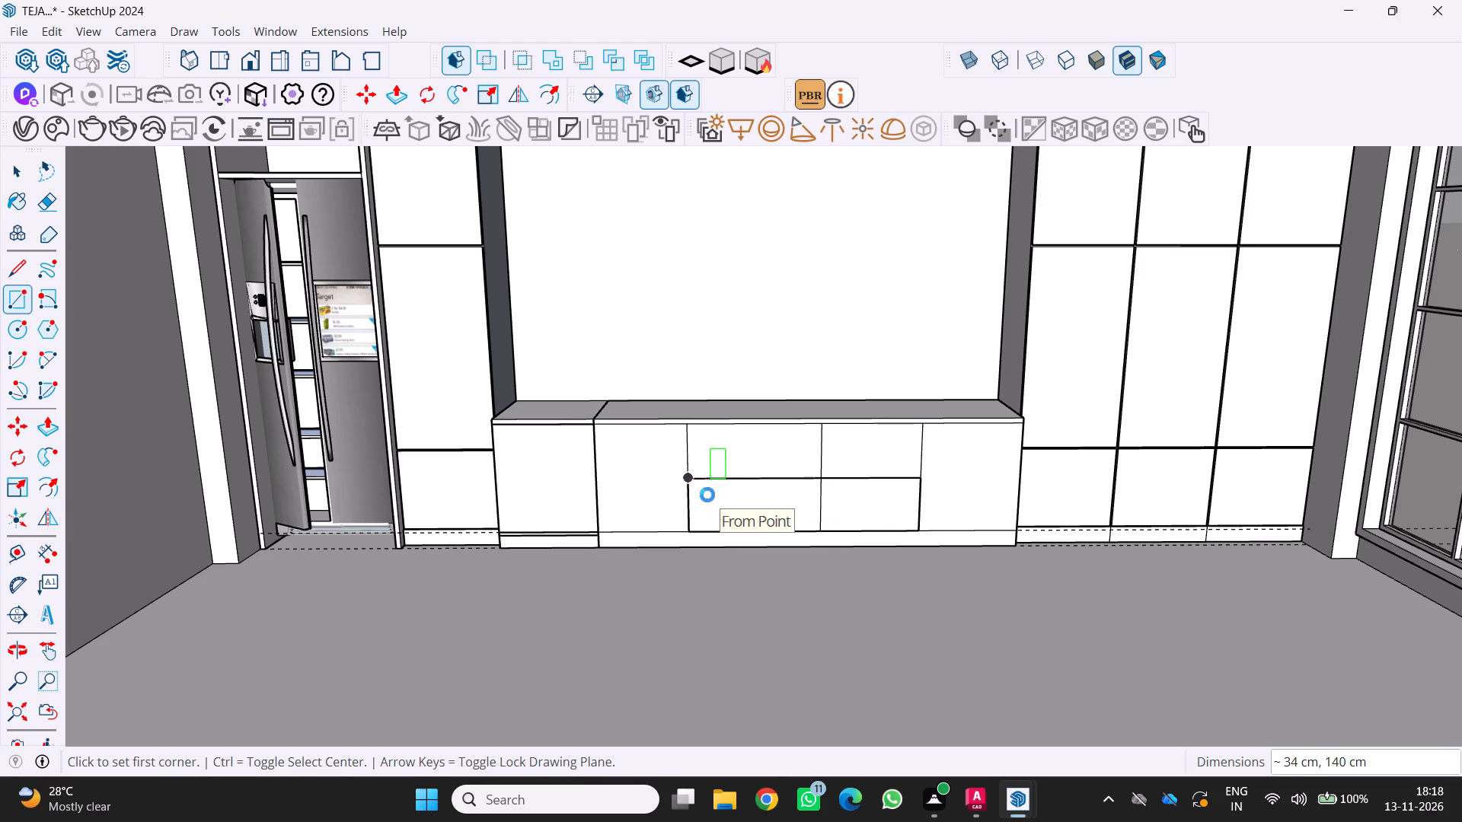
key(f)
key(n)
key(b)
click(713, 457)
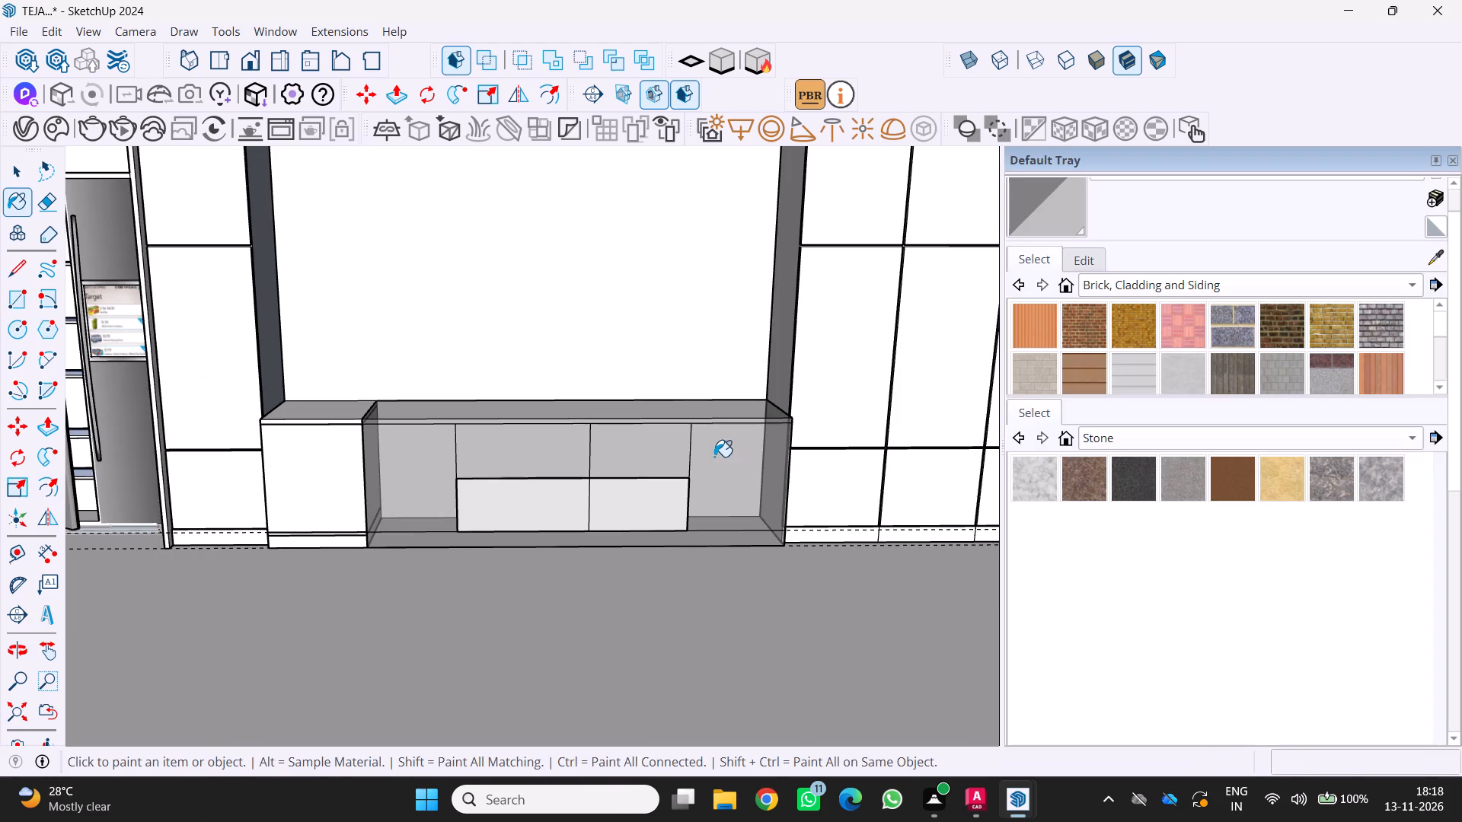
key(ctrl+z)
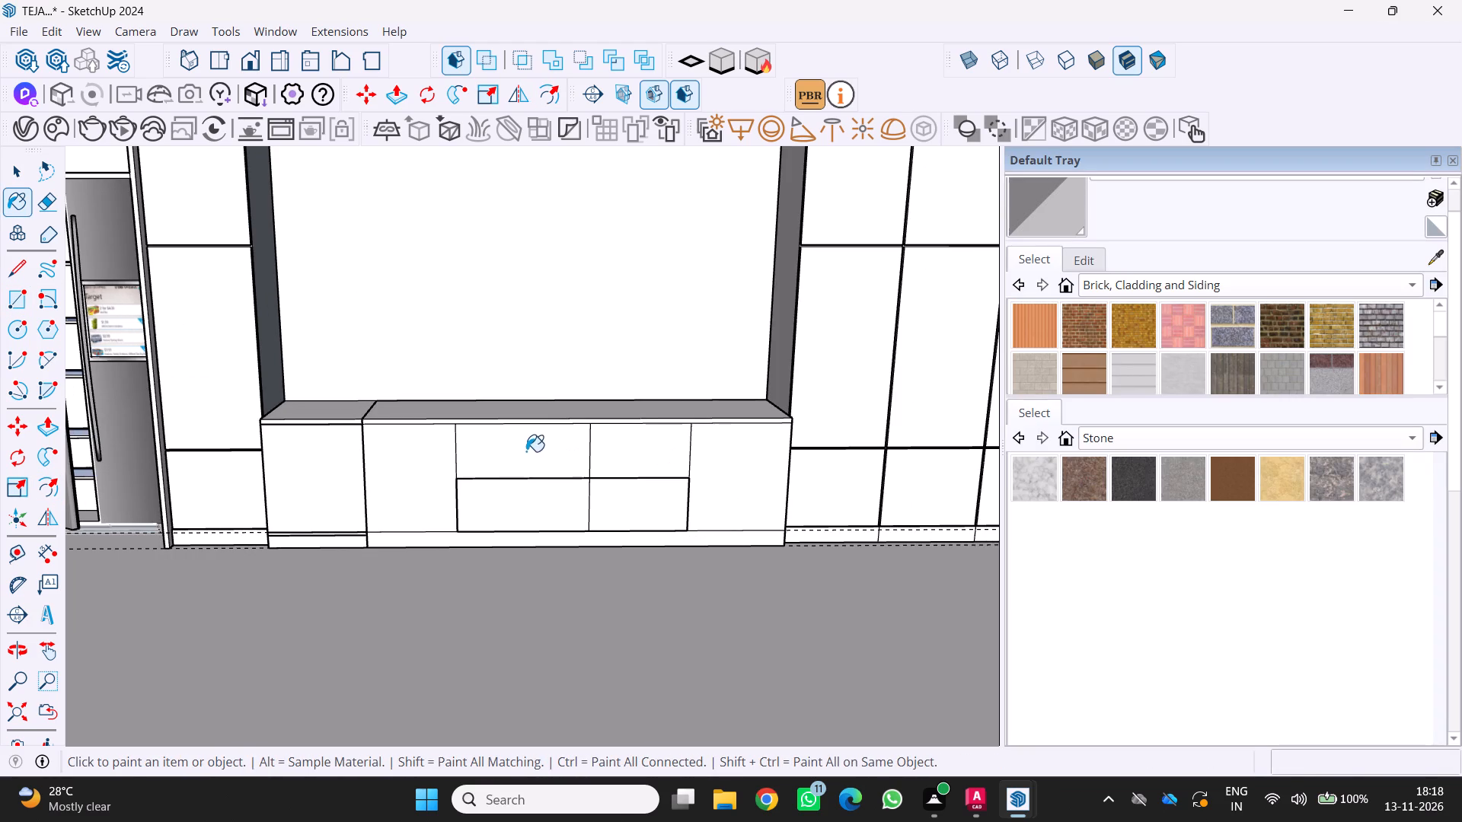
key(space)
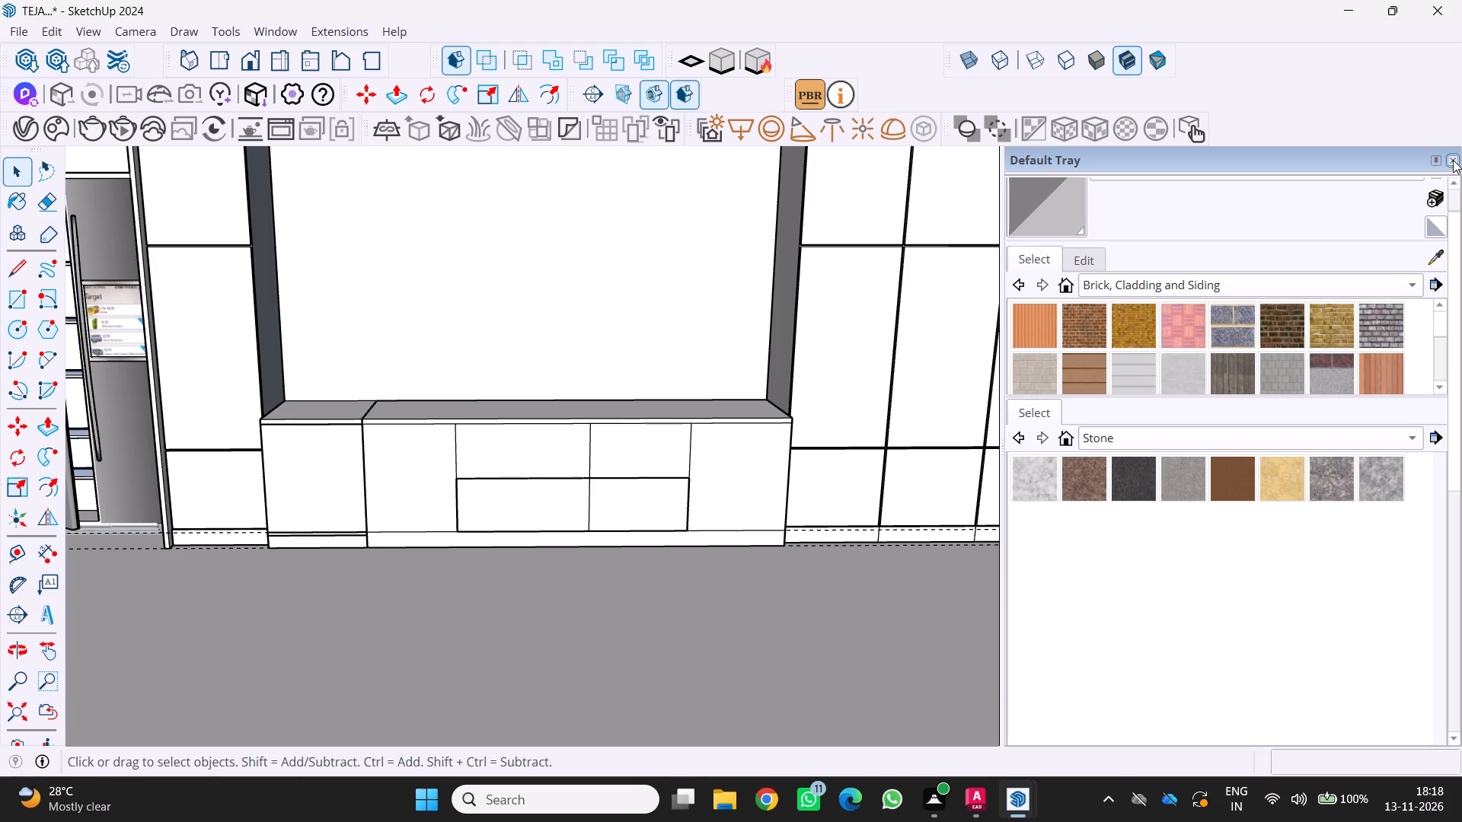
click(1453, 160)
Open the low cabinet group for editing and offset the wider middle door face inward by 0.5 cm.
key(f)
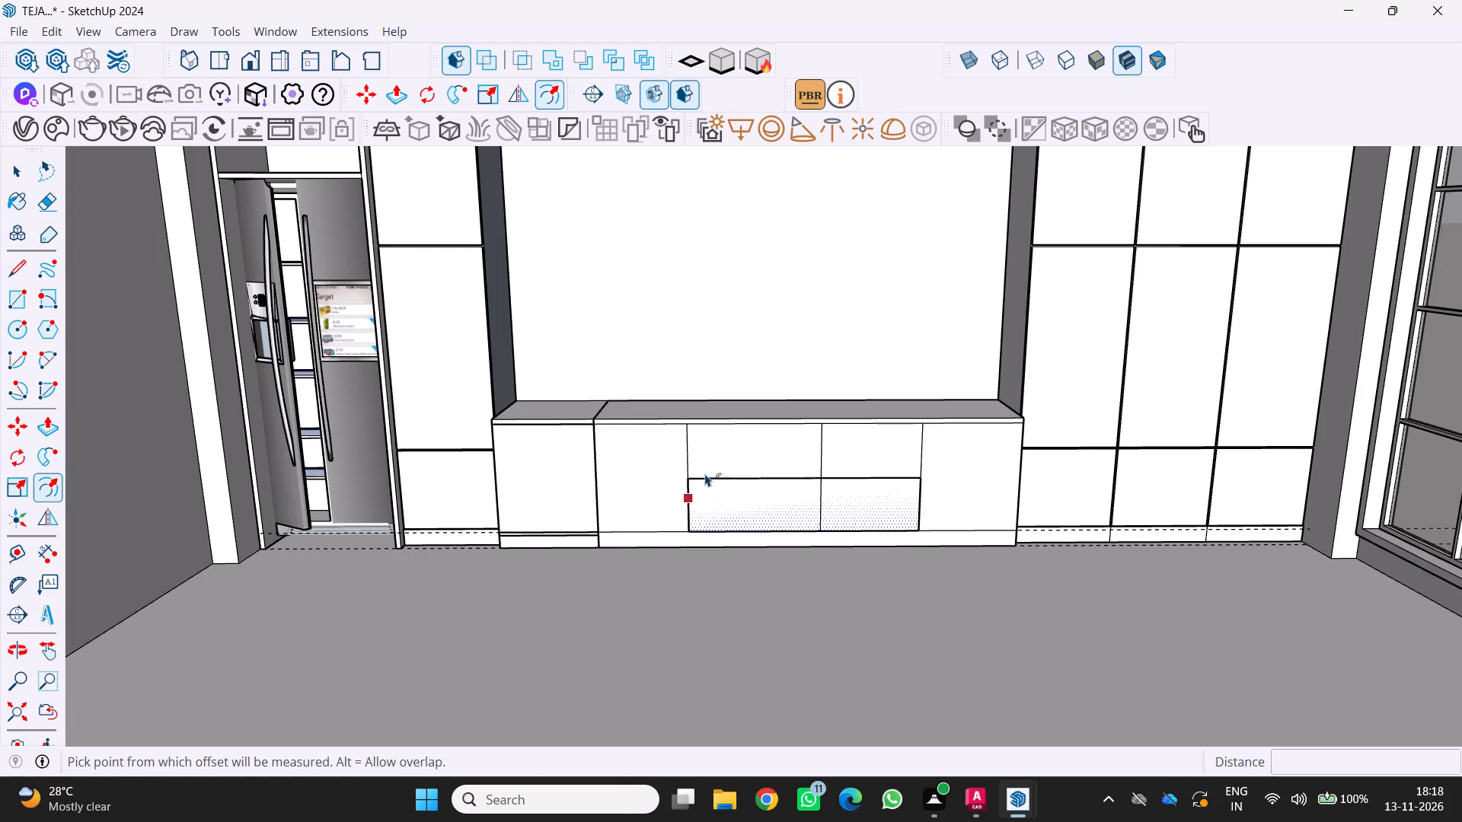
key(space)
click(705, 453)
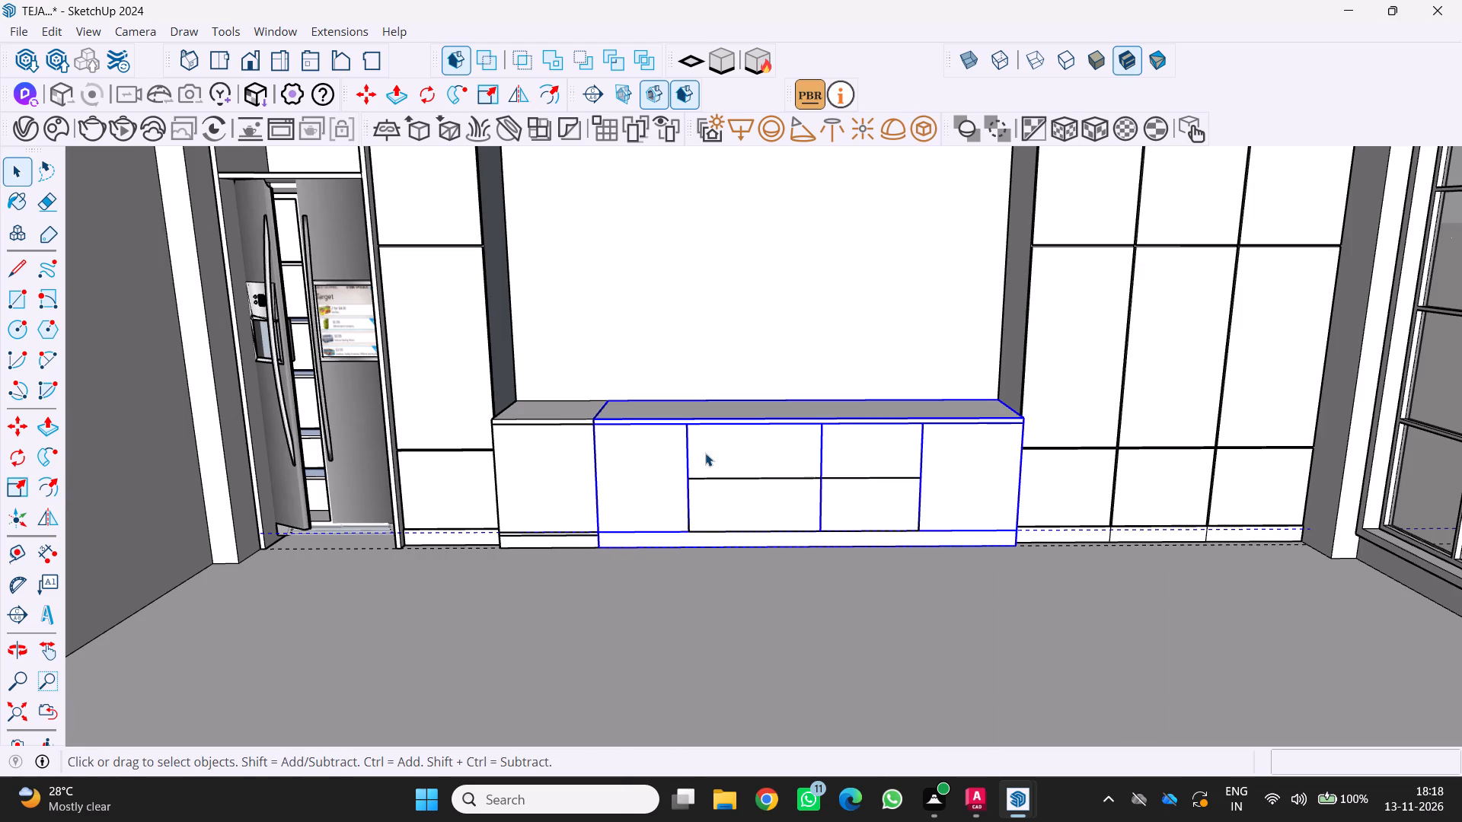
double_click(705, 453)
click(705, 453)
triple_click(705, 453)
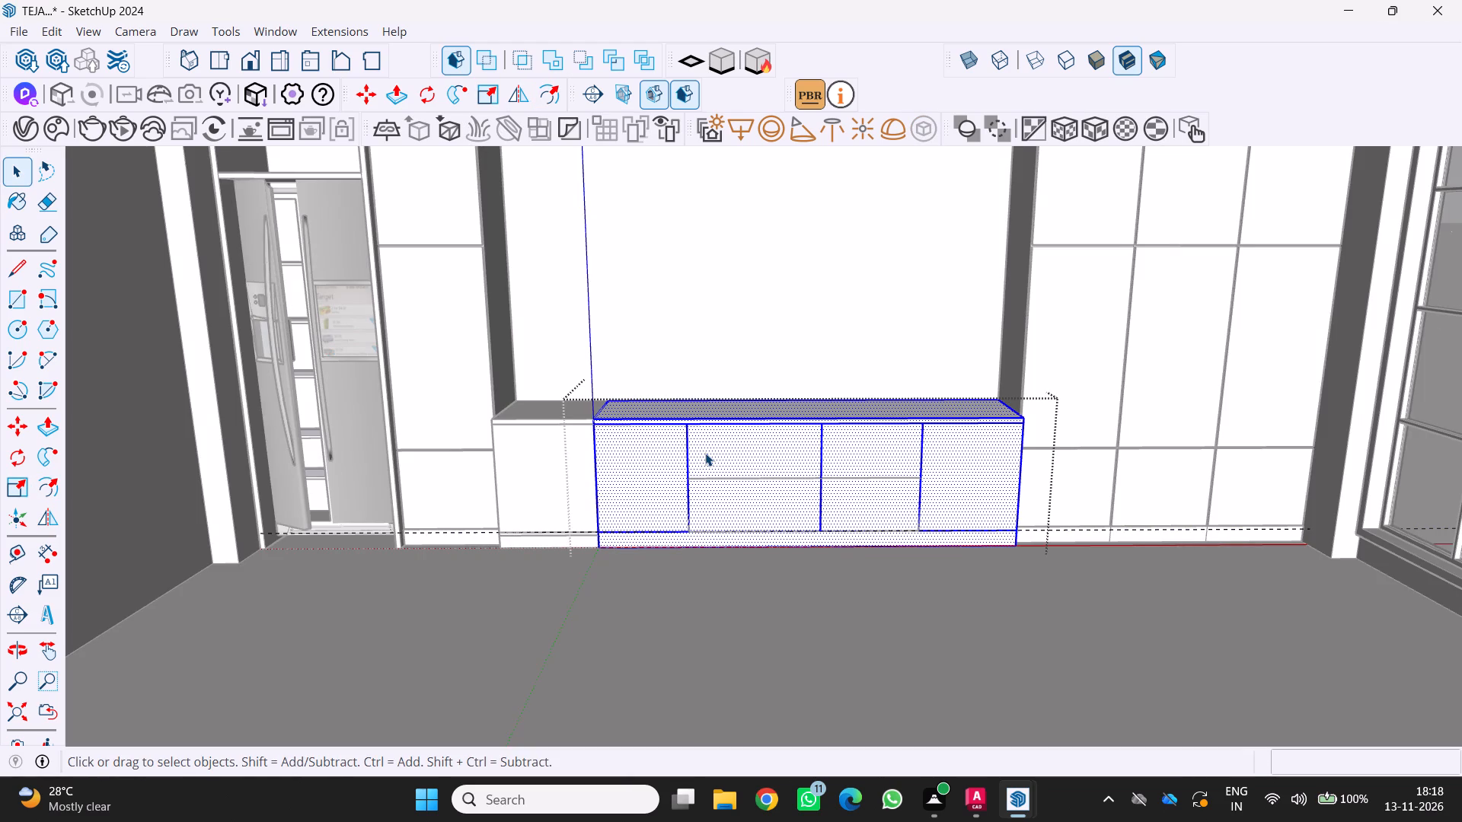
key(f)
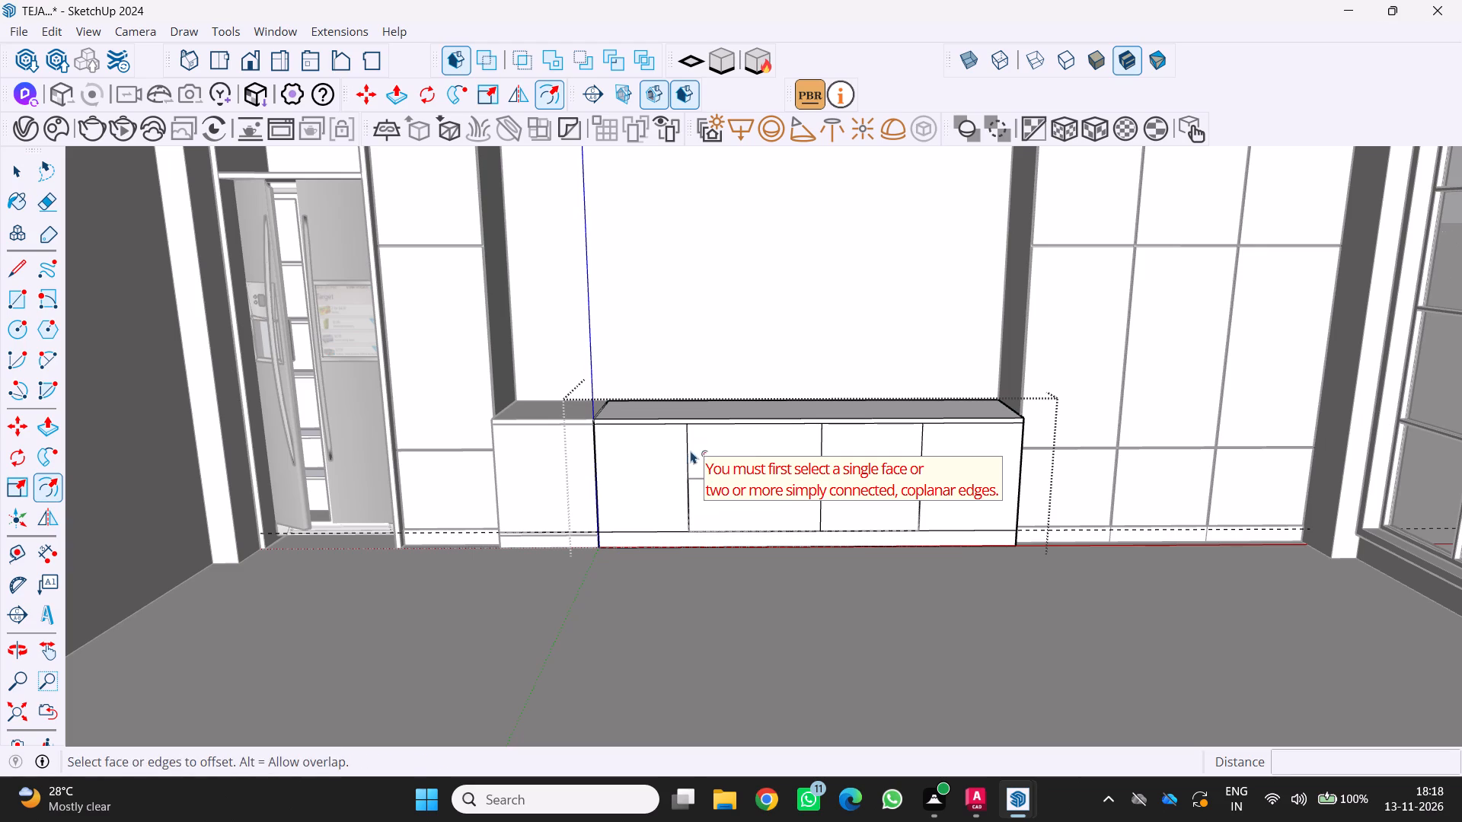
click(693, 451)
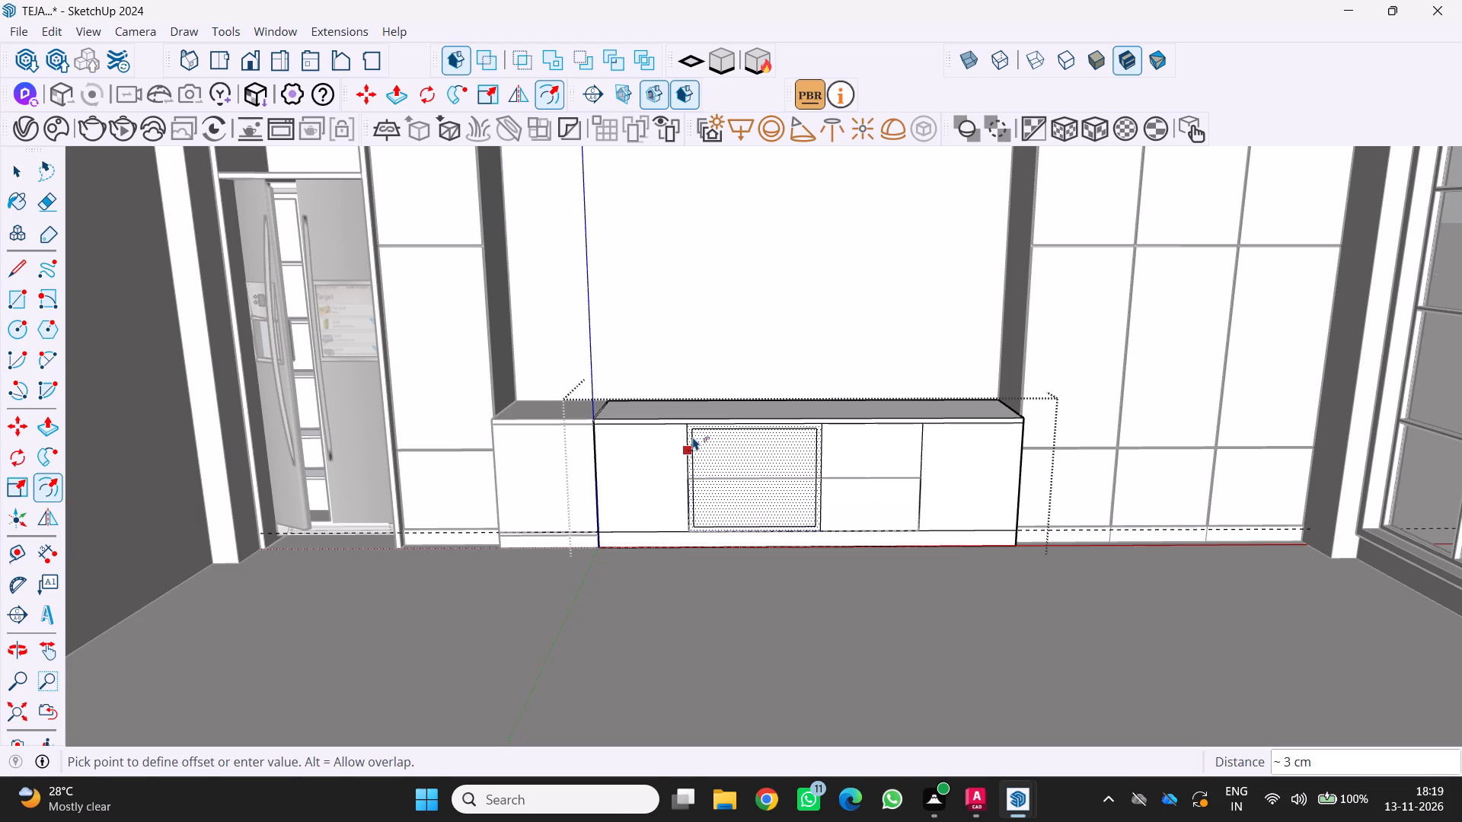
text(0.)
key(5)
key(Return)
Offset the narrower middle door face beside it inward by 0.5 cm.
scroll(732, 446, up, 11)
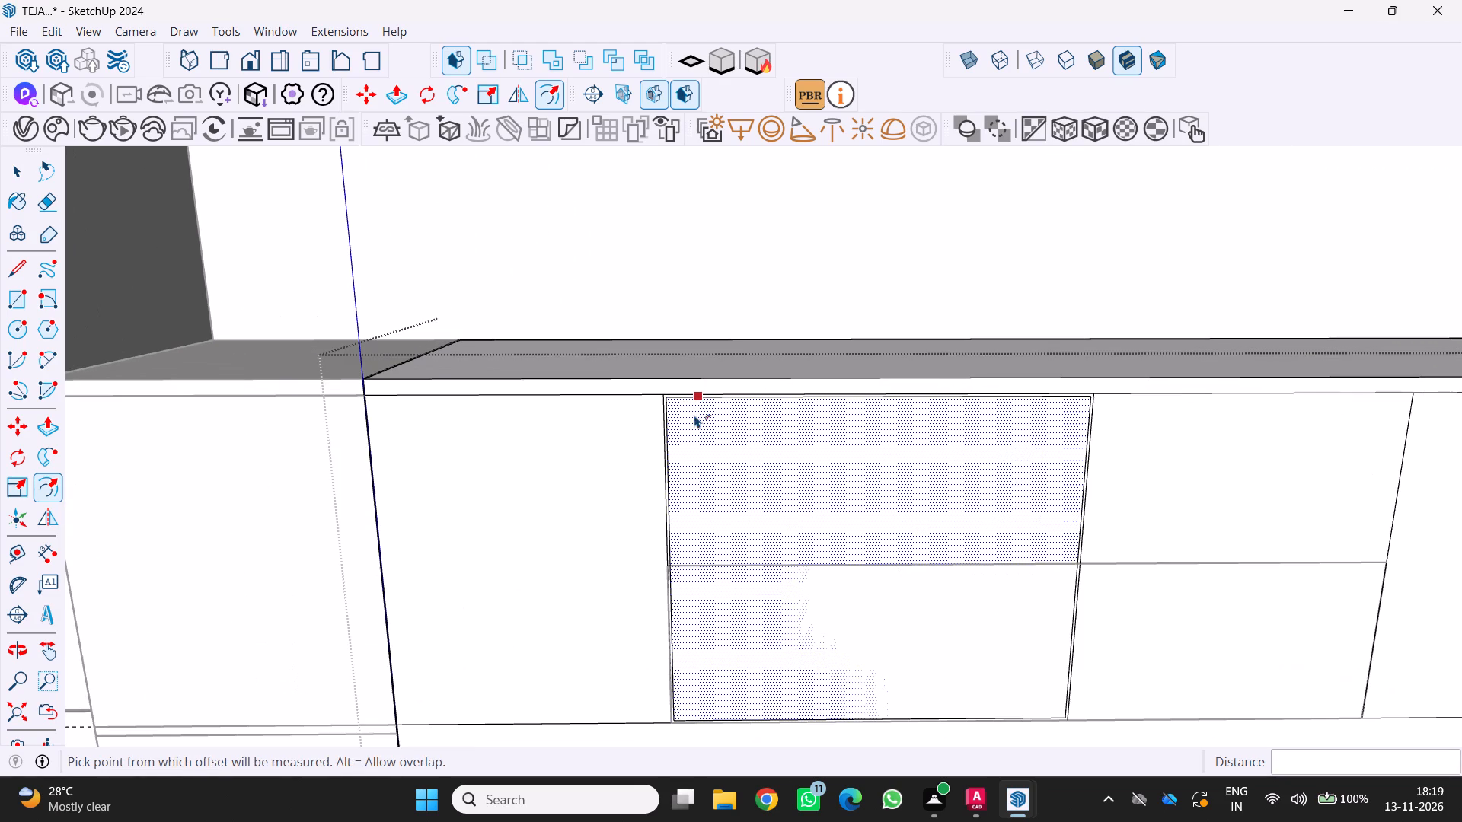
scroll(717, 559, down, 3)
scroll(990, 597, up, 3)
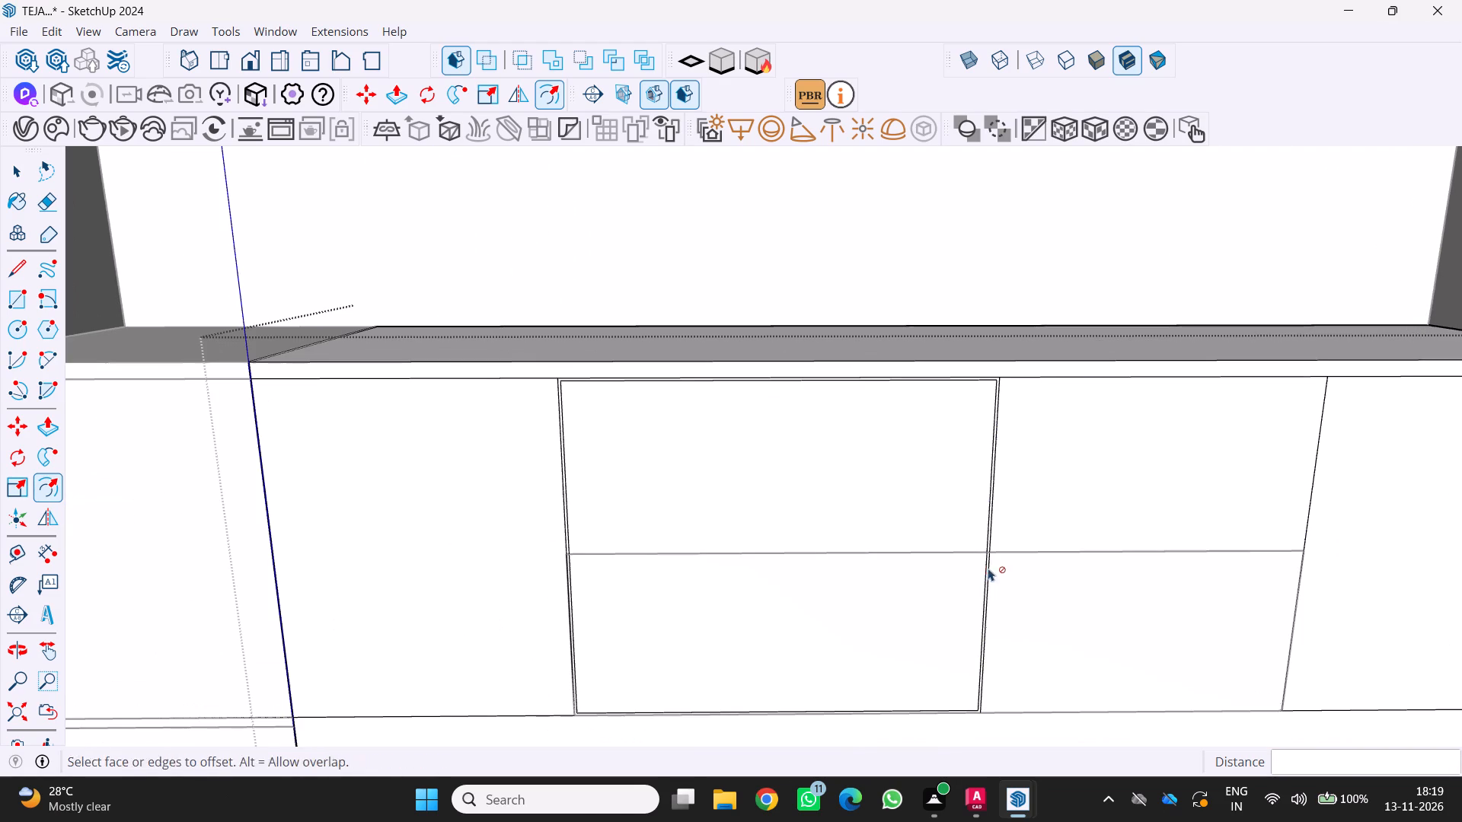
scroll(564, 573, up, 3)
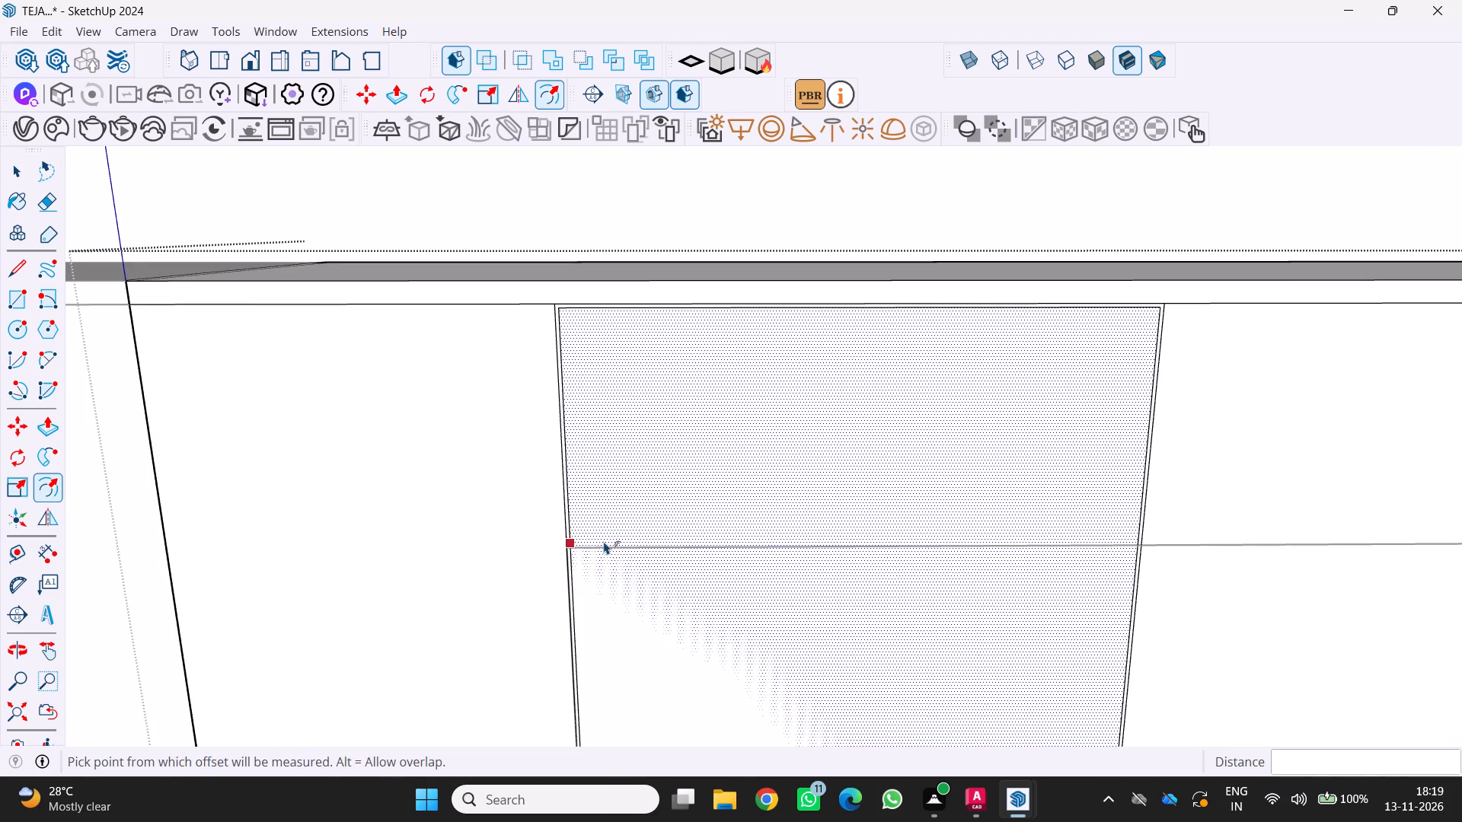
scroll(578, 556, up, 2)
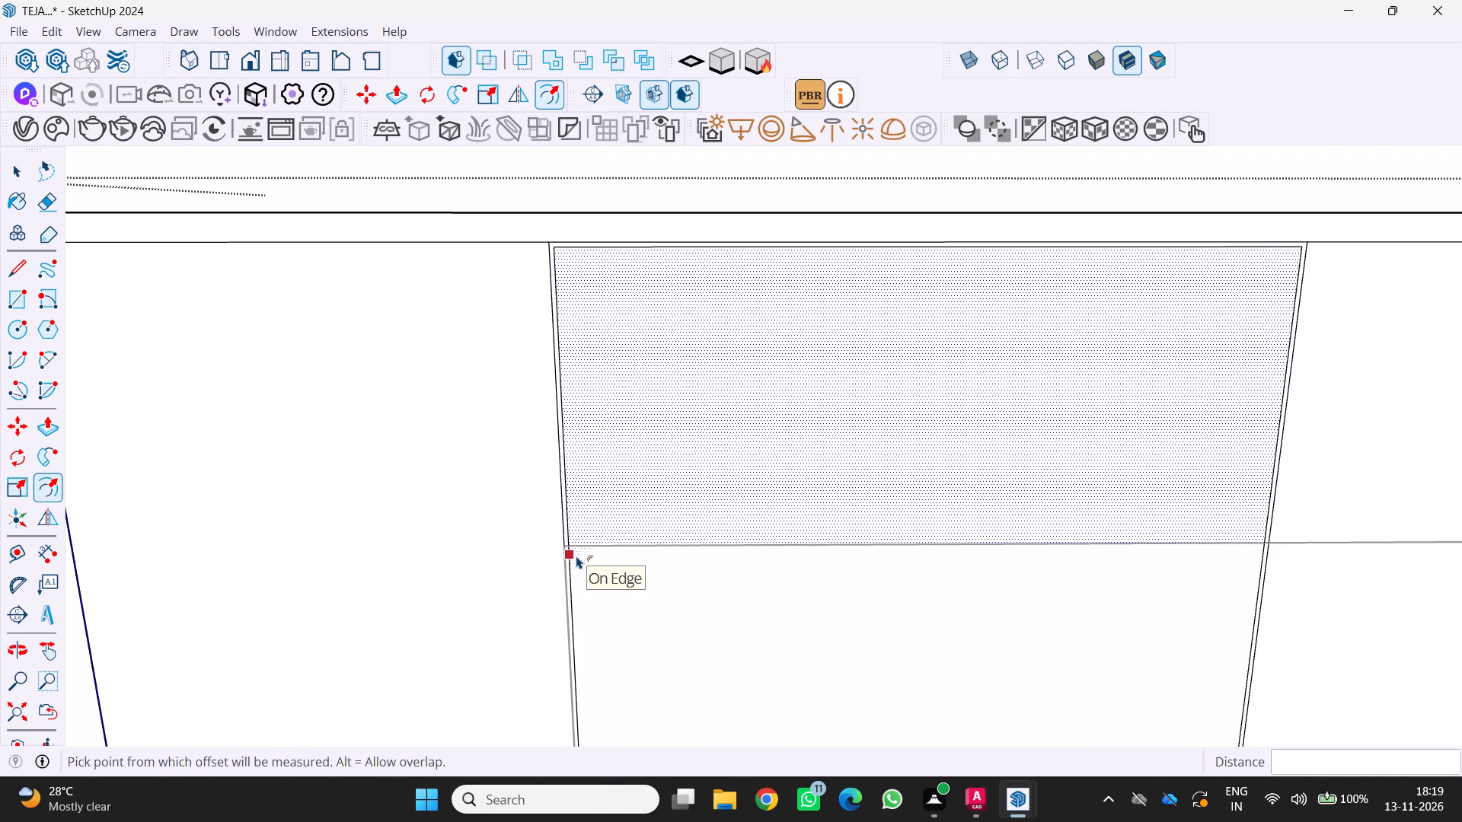
scroll(576, 556, down, 9)
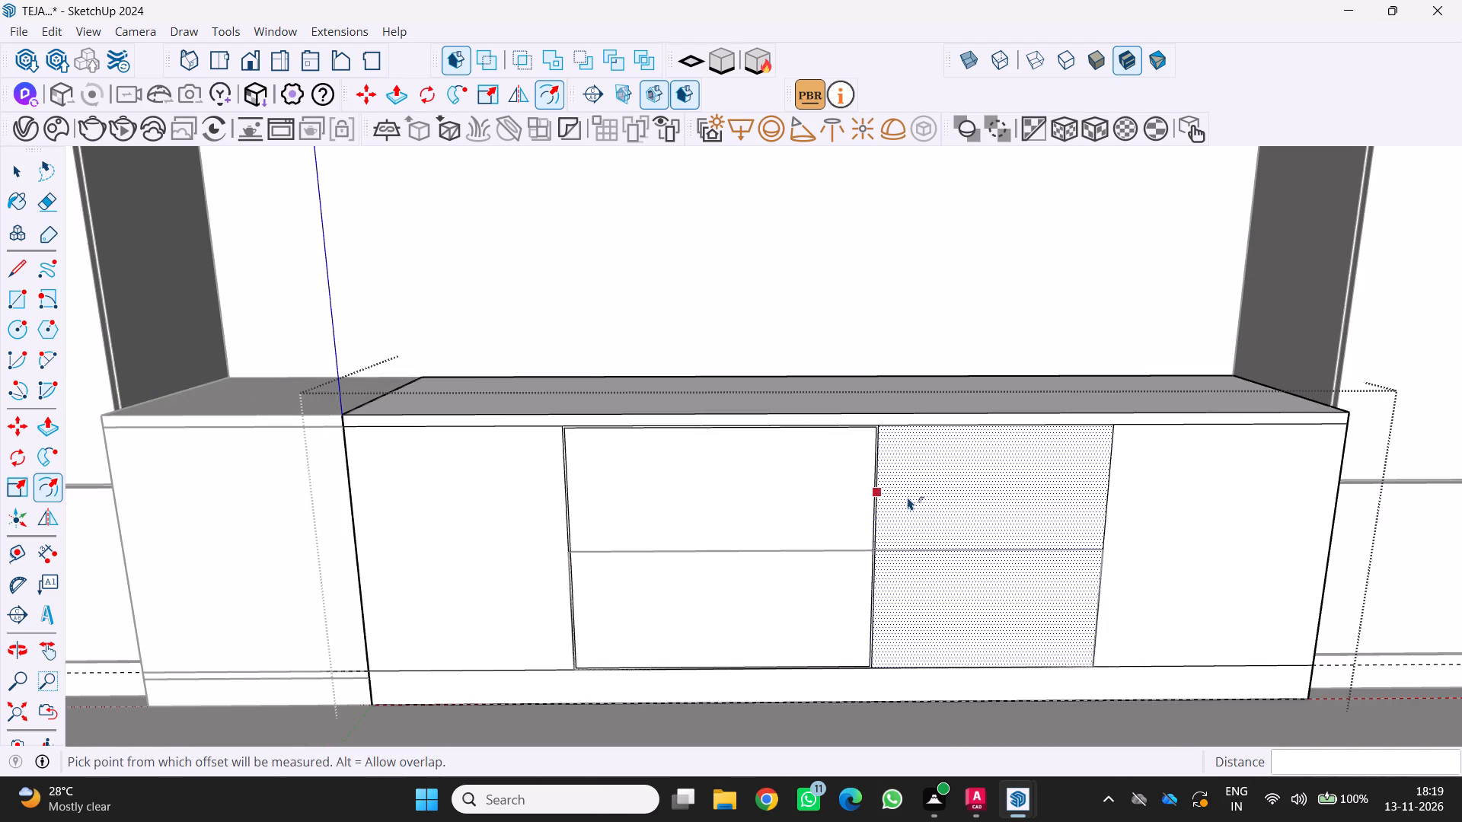
click(895, 500)
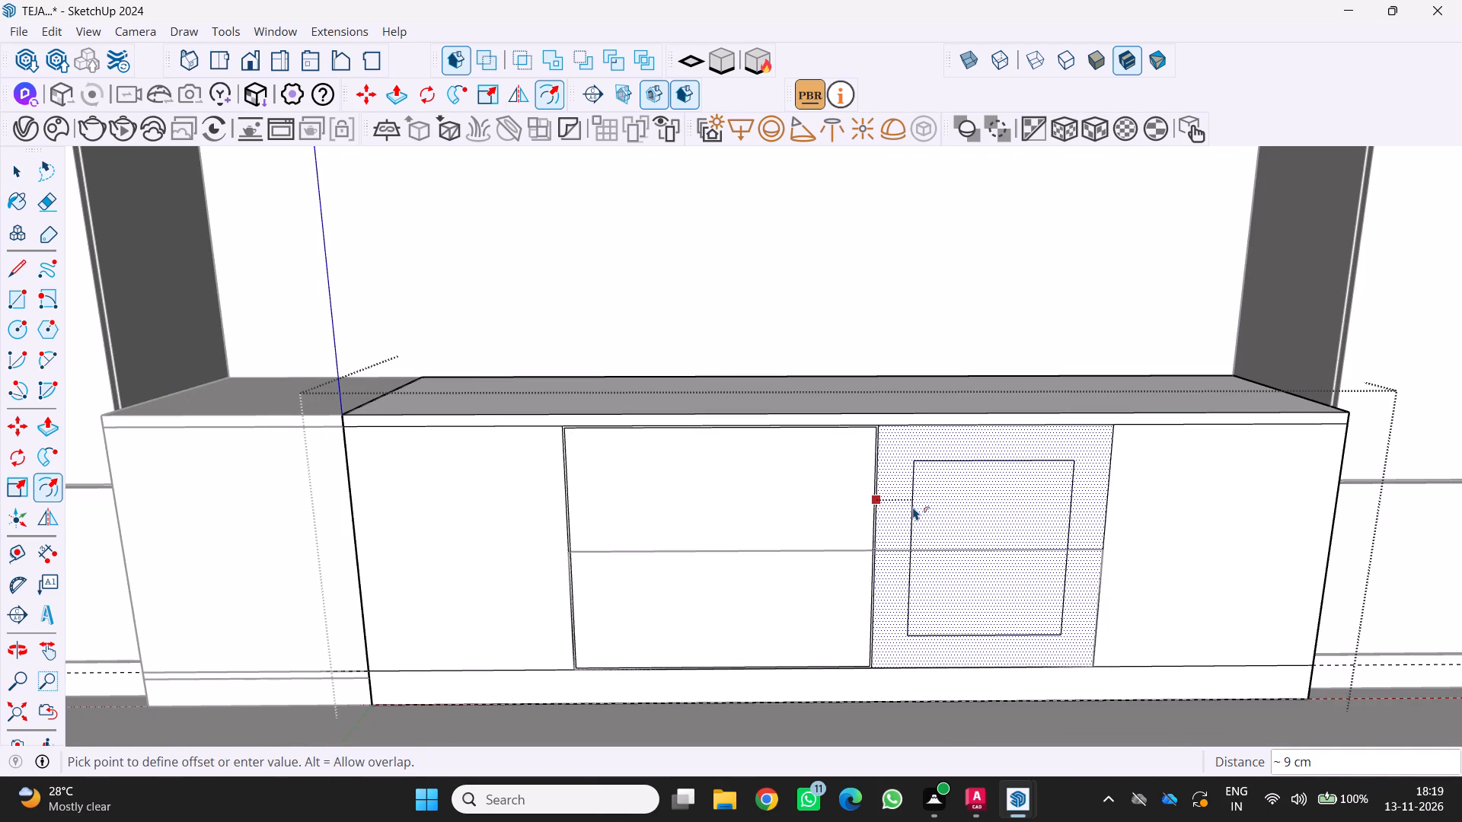
text(0.)
key(5)
key(Return)
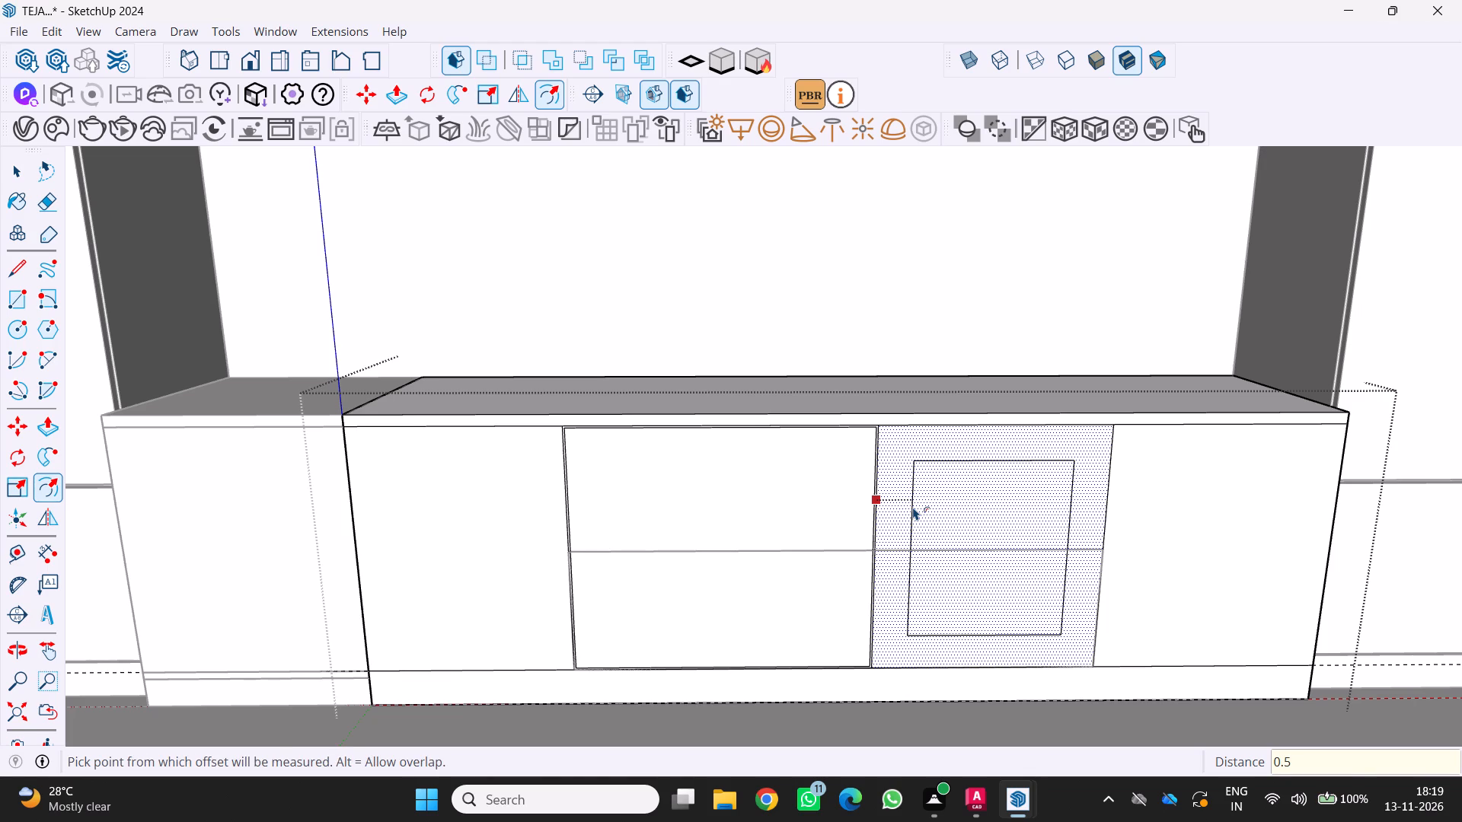
Draw a horizontal line across the two middle fronts at mid-height, splitting both into upper and lower faces.
scroll(893, 530, down, 3)
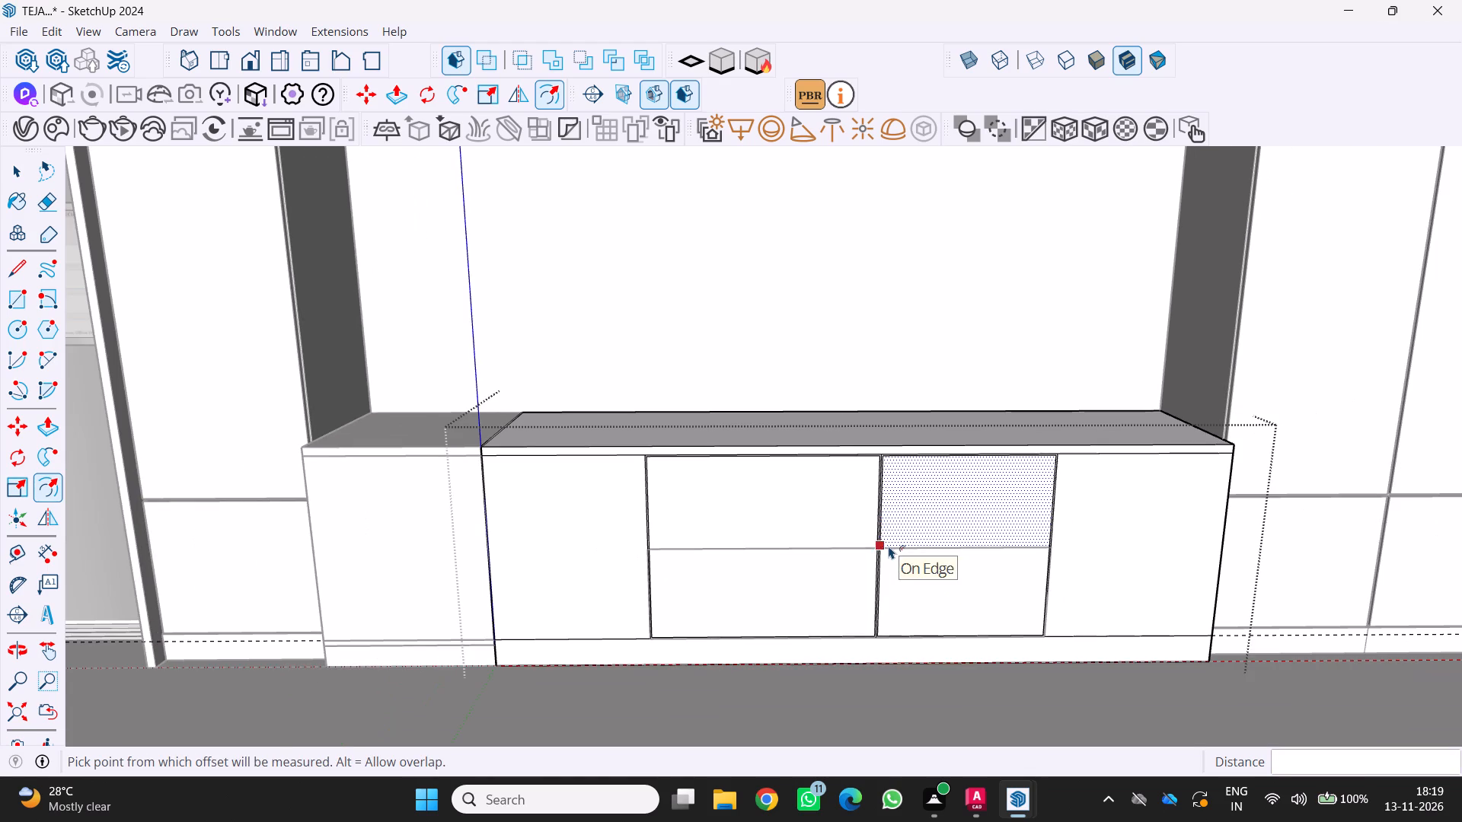
key(l)
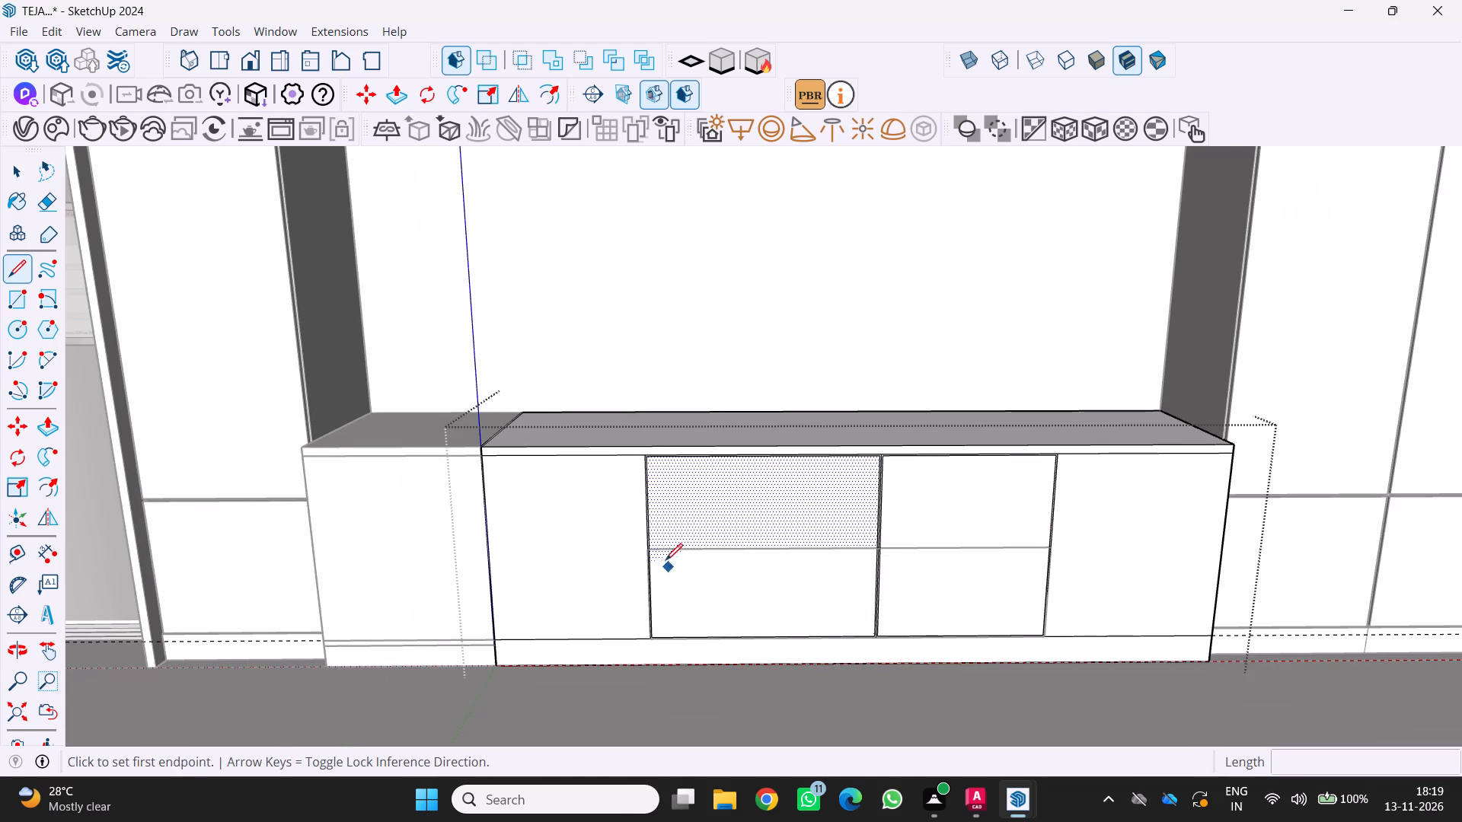
click(653, 551)
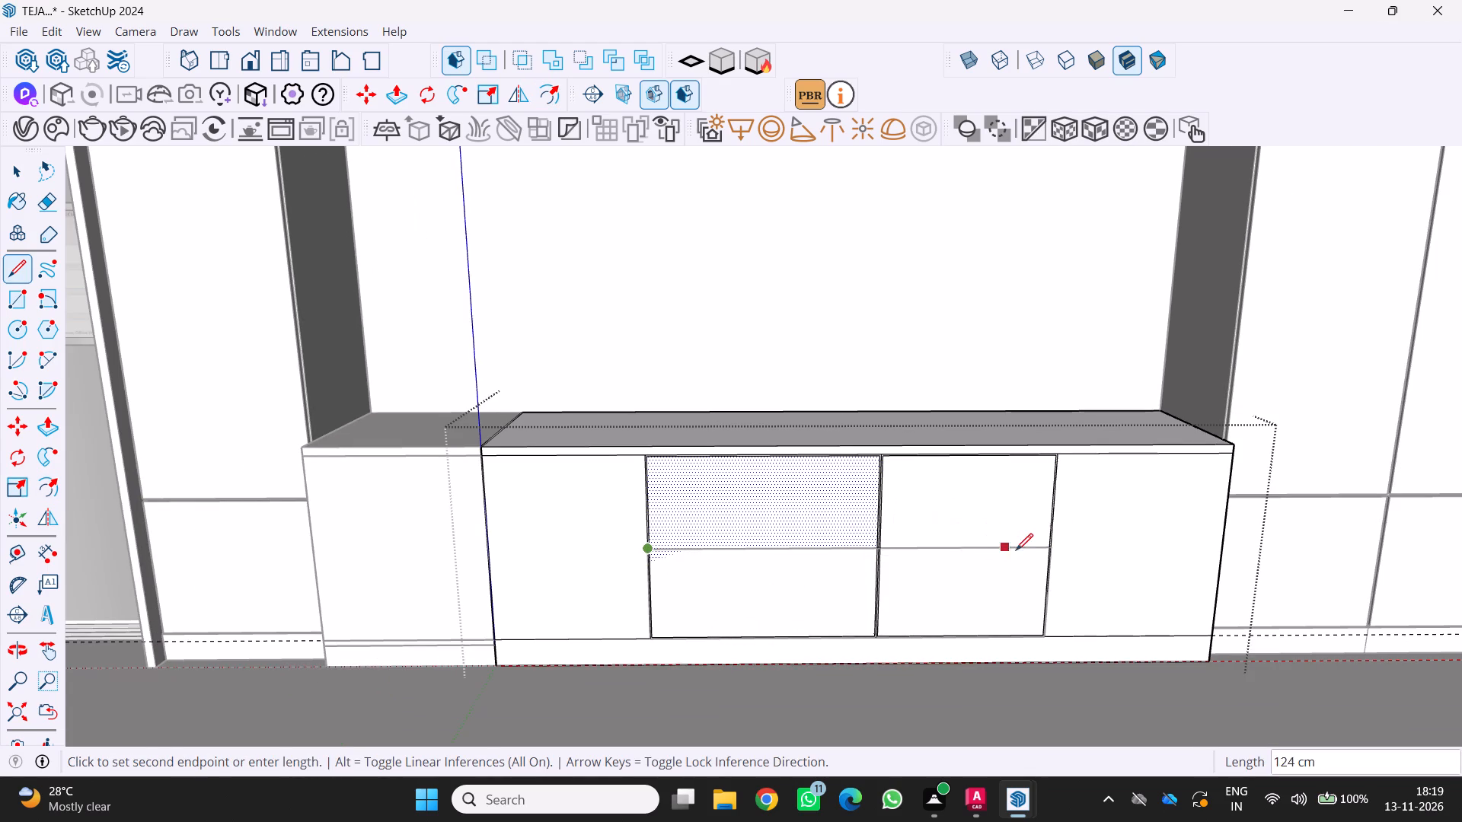
click(1051, 550)
key(space)
click(812, 595)
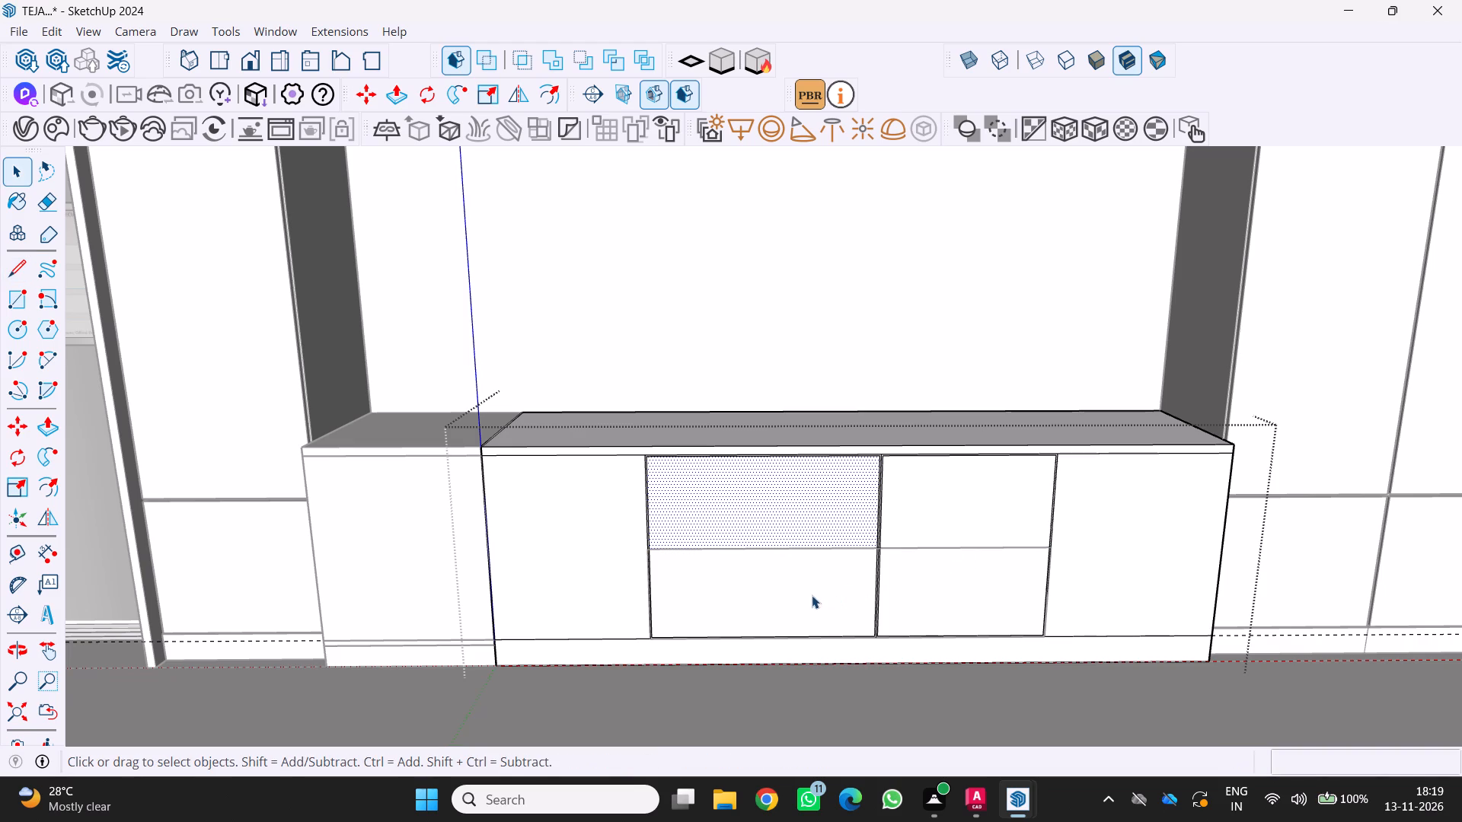
Erase the old inner offset edges along both sides and the bottom of the wider middle front's lower half.
scroll(830, 562, up, 3)
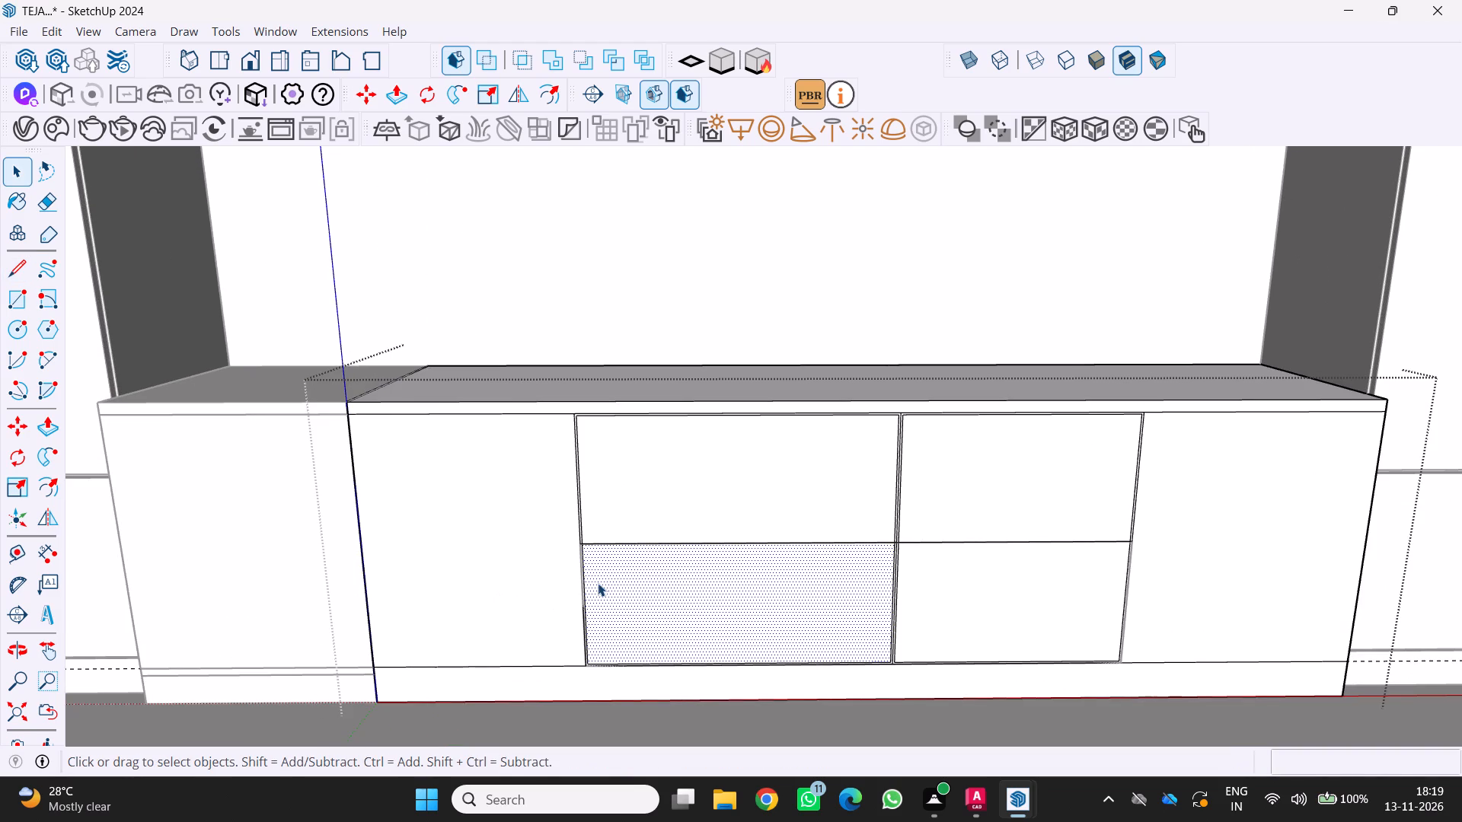
scroll(578, 583, up, 9)
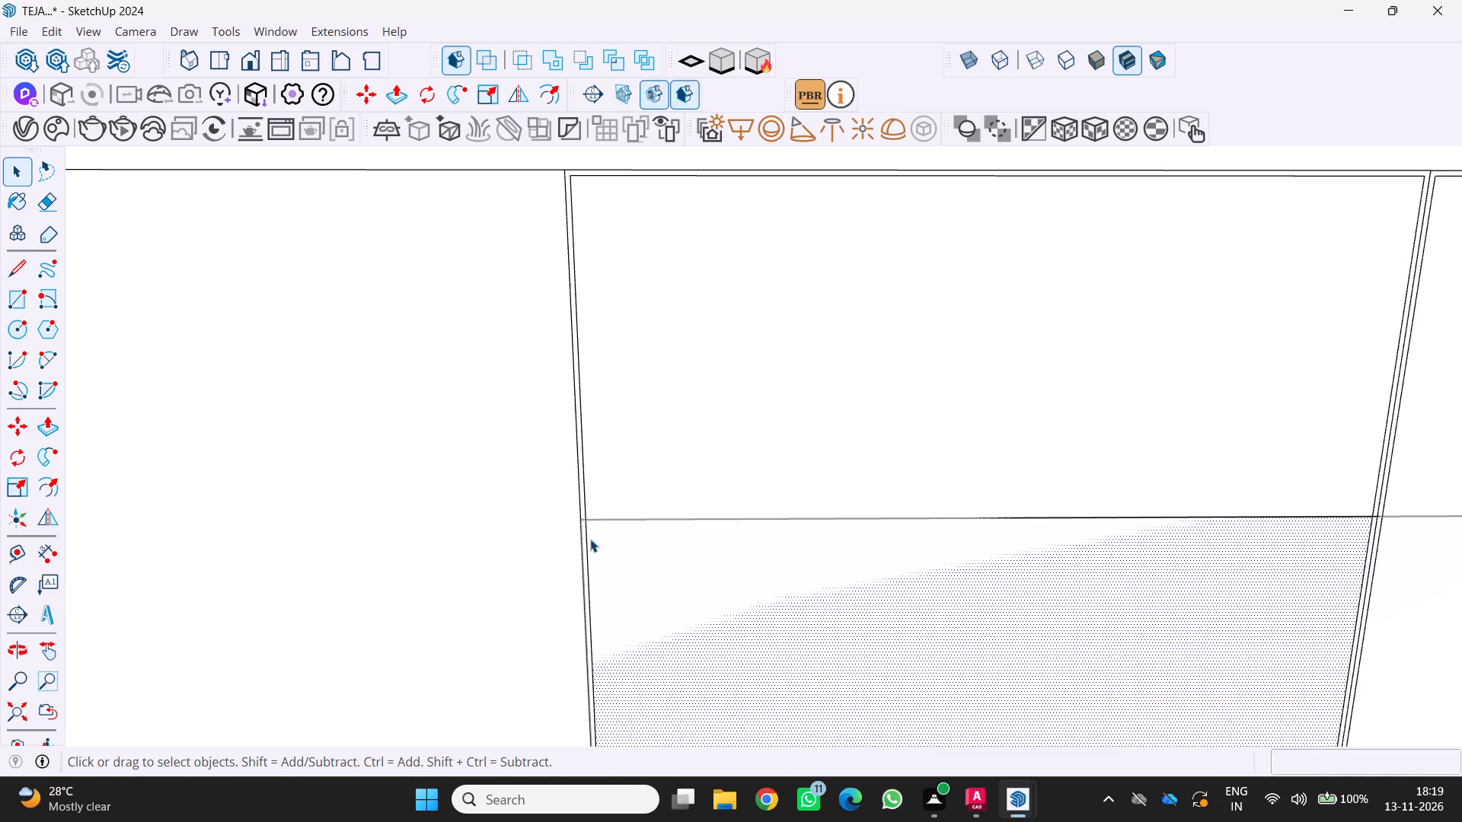
scroll(591, 539, up, 2)
key(e)
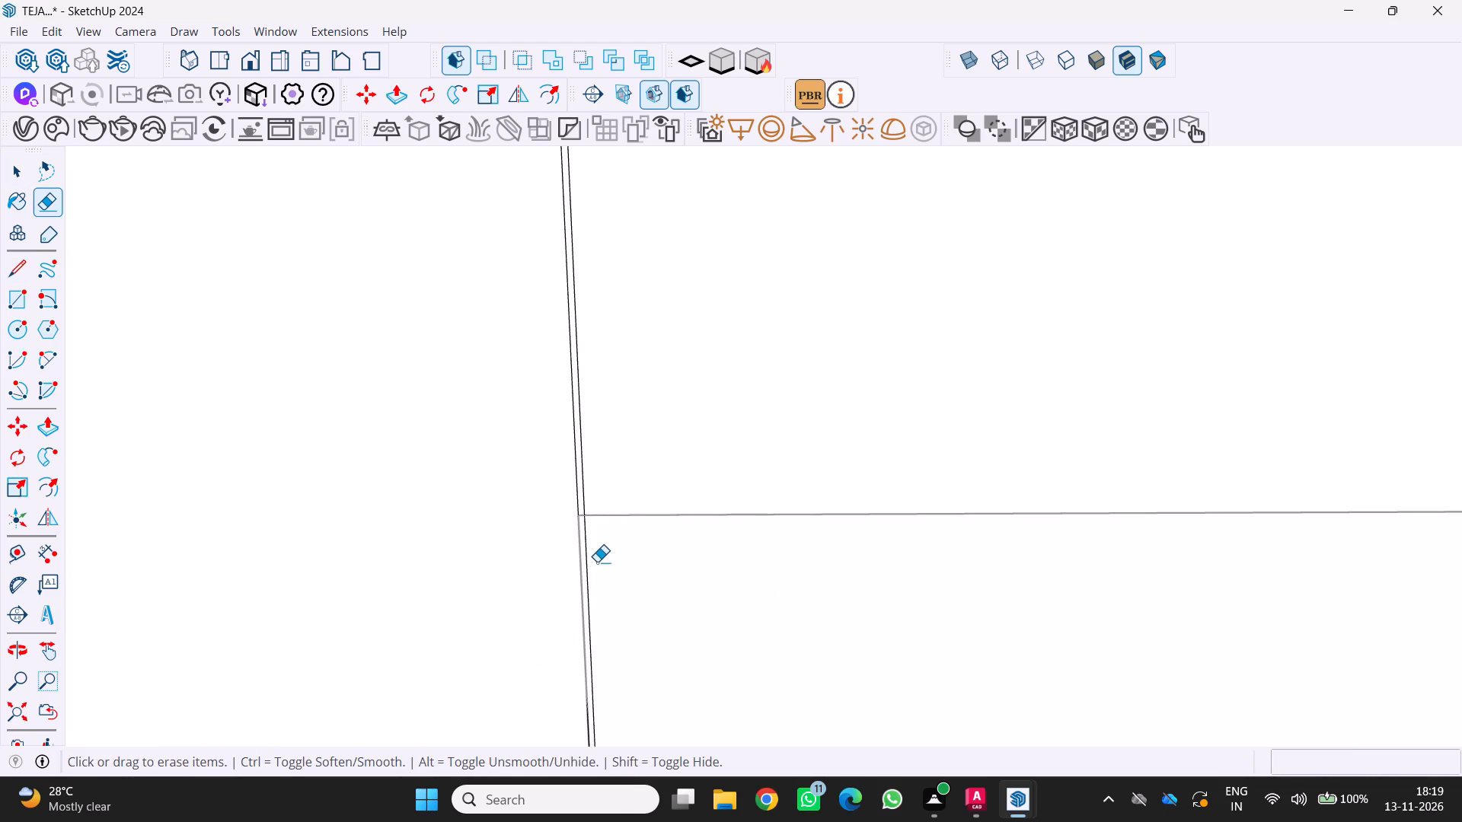
click(587, 559)
scroll(589, 559, down, 9)
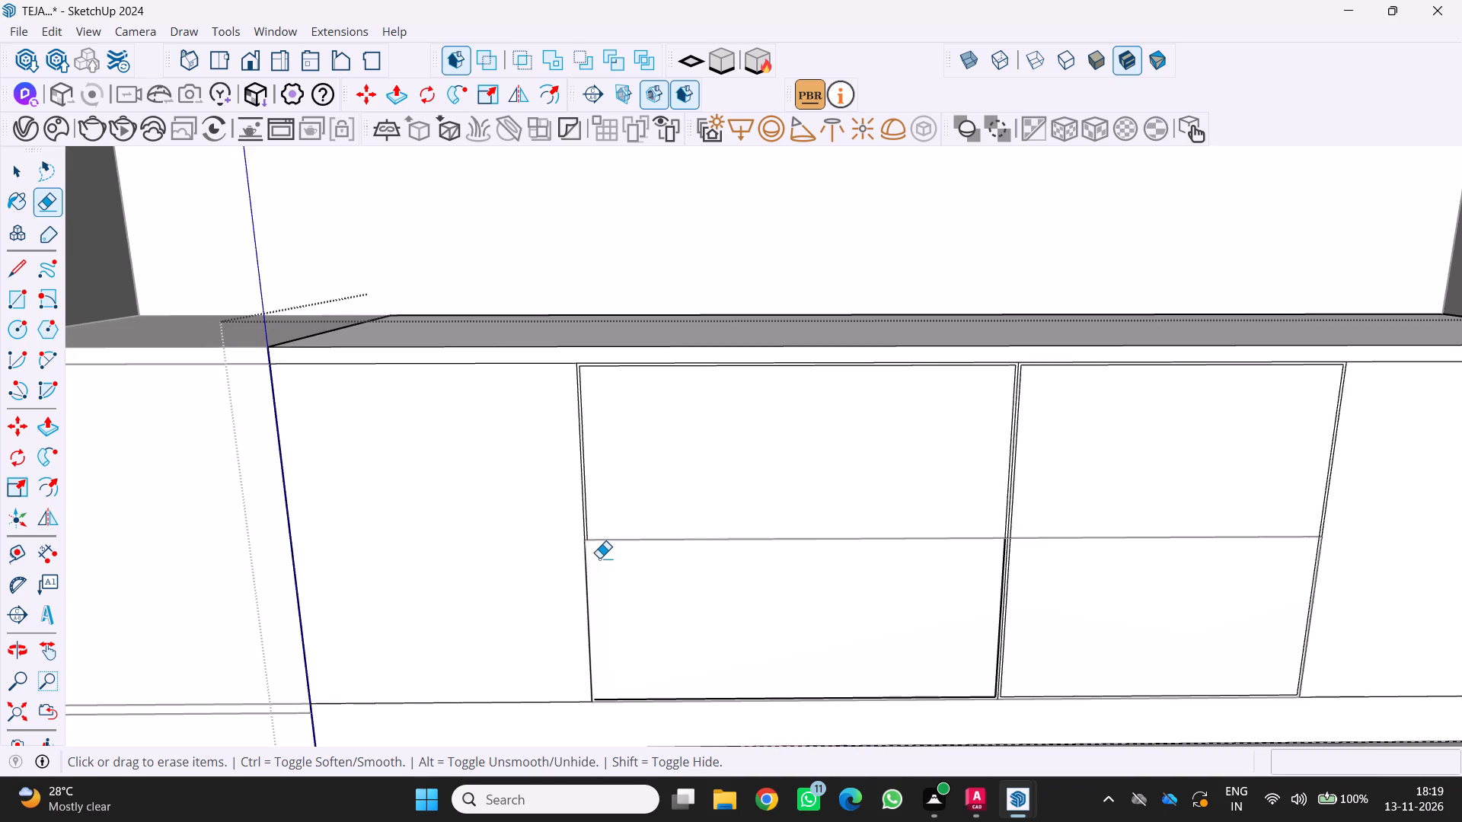
scroll(696, 652, up, 10)
click(592, 709)
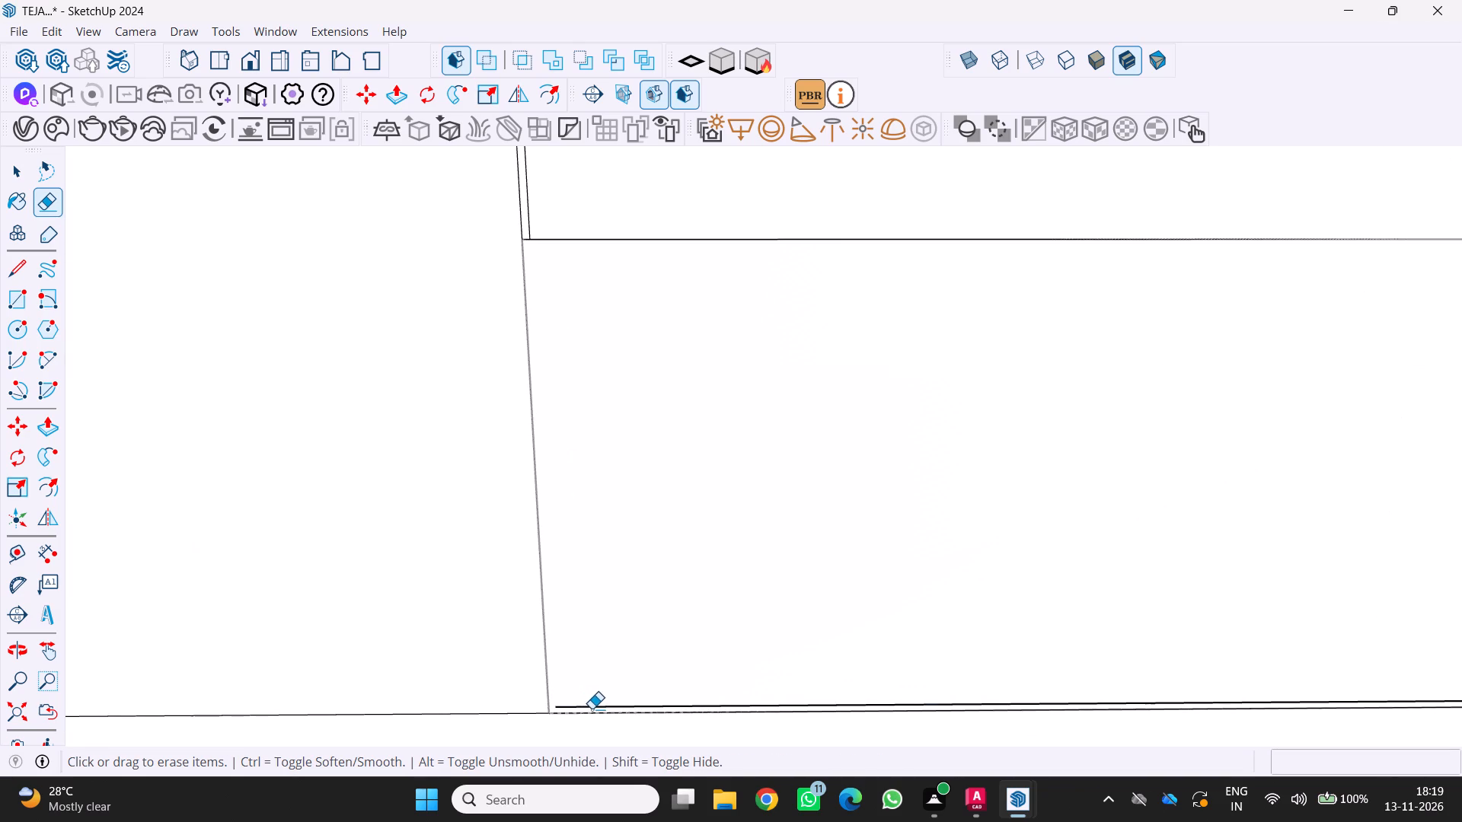
scroll(598, 696, down, 8)
scroll(1249, 597, up, 5)
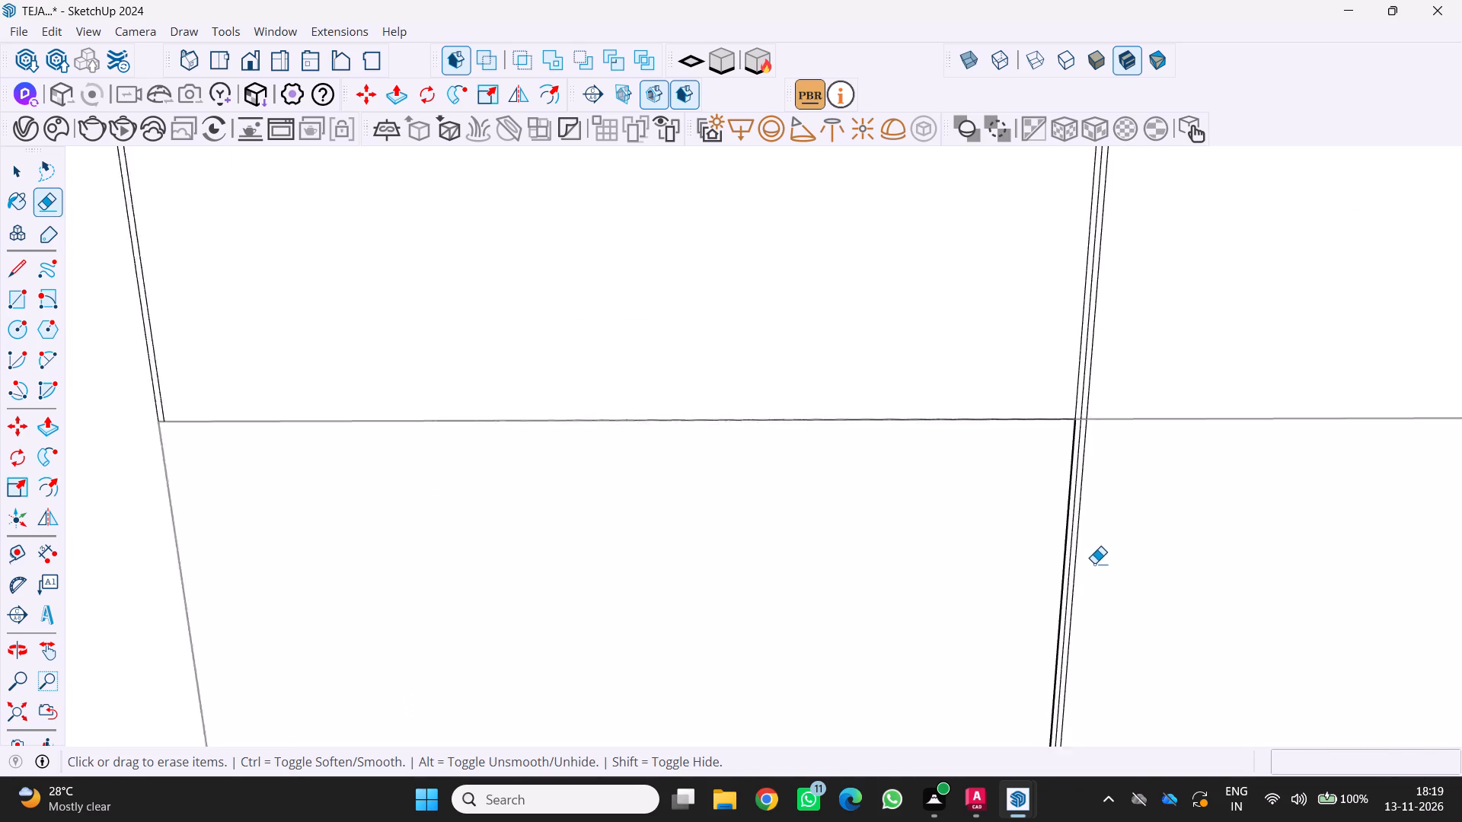
scroll(1094, 563, up, 2)
click(1058, 542)
scroll(1058, 542, down, 8)
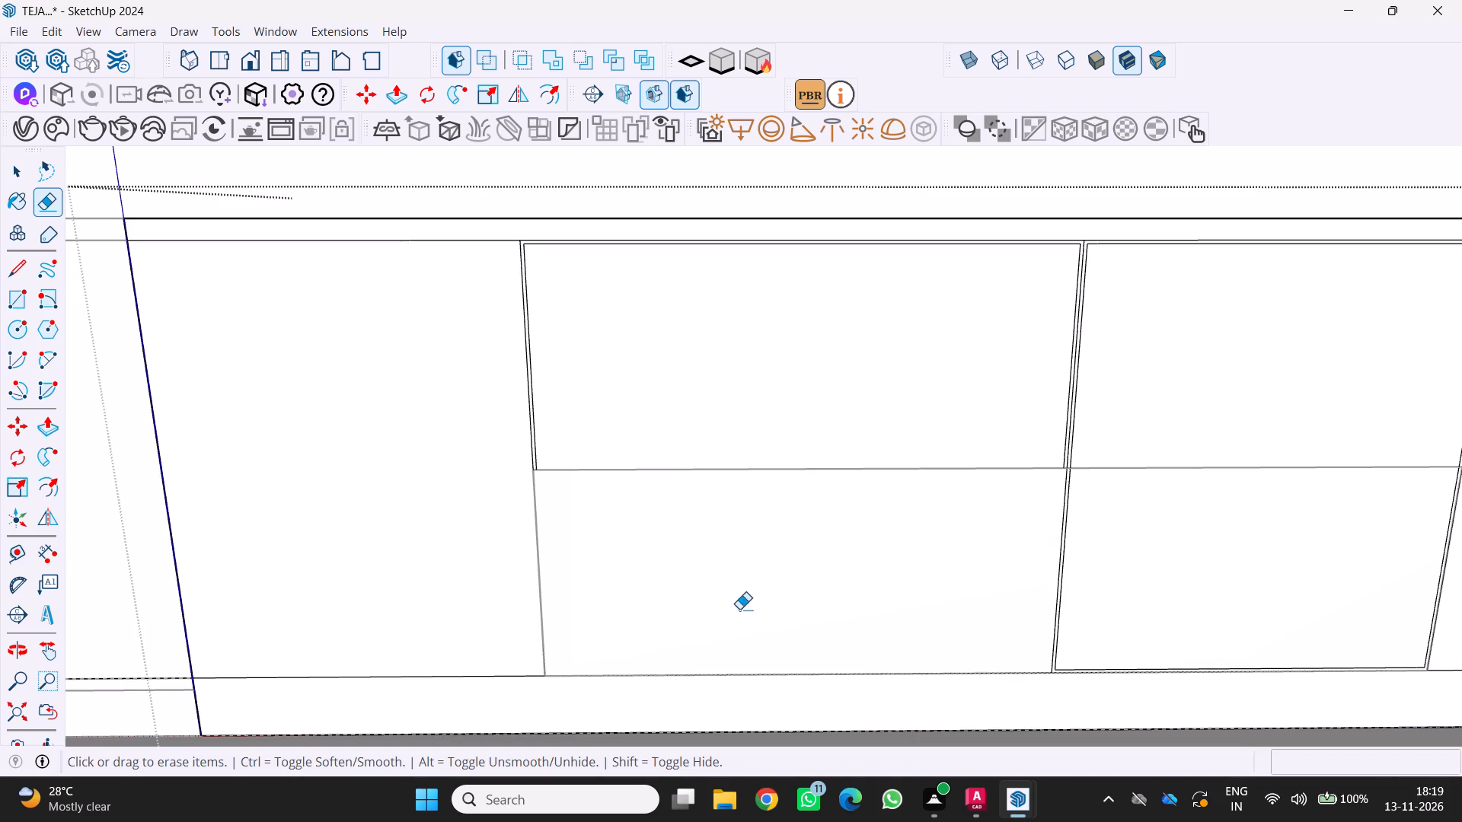
Offset the wider middle front's lower face inward by 0.5 cm.
key(f)
click(565, 587)
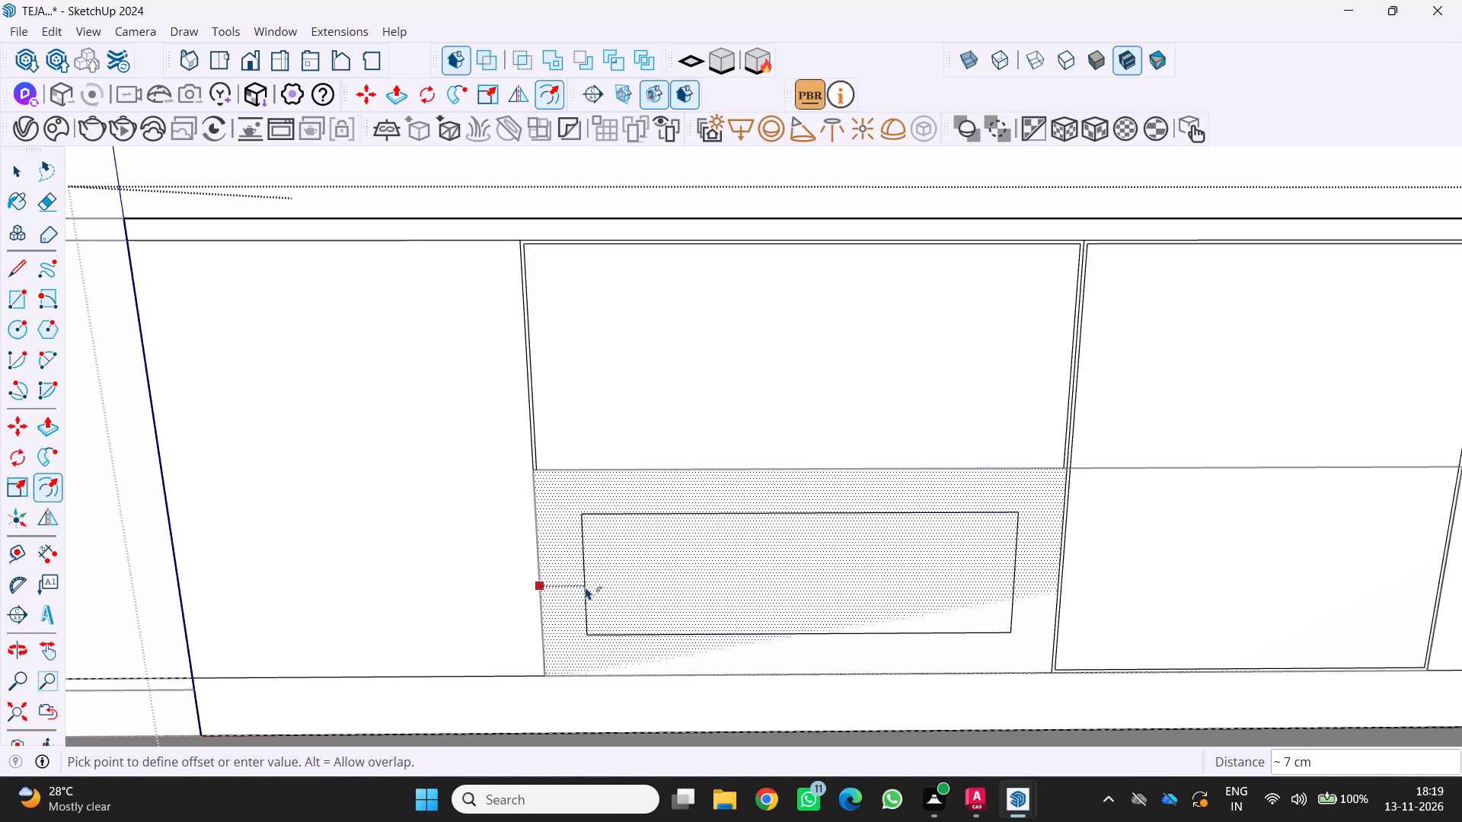
text(0.)
key(5)
key(Return)
scroll(761, 551, down, 4)
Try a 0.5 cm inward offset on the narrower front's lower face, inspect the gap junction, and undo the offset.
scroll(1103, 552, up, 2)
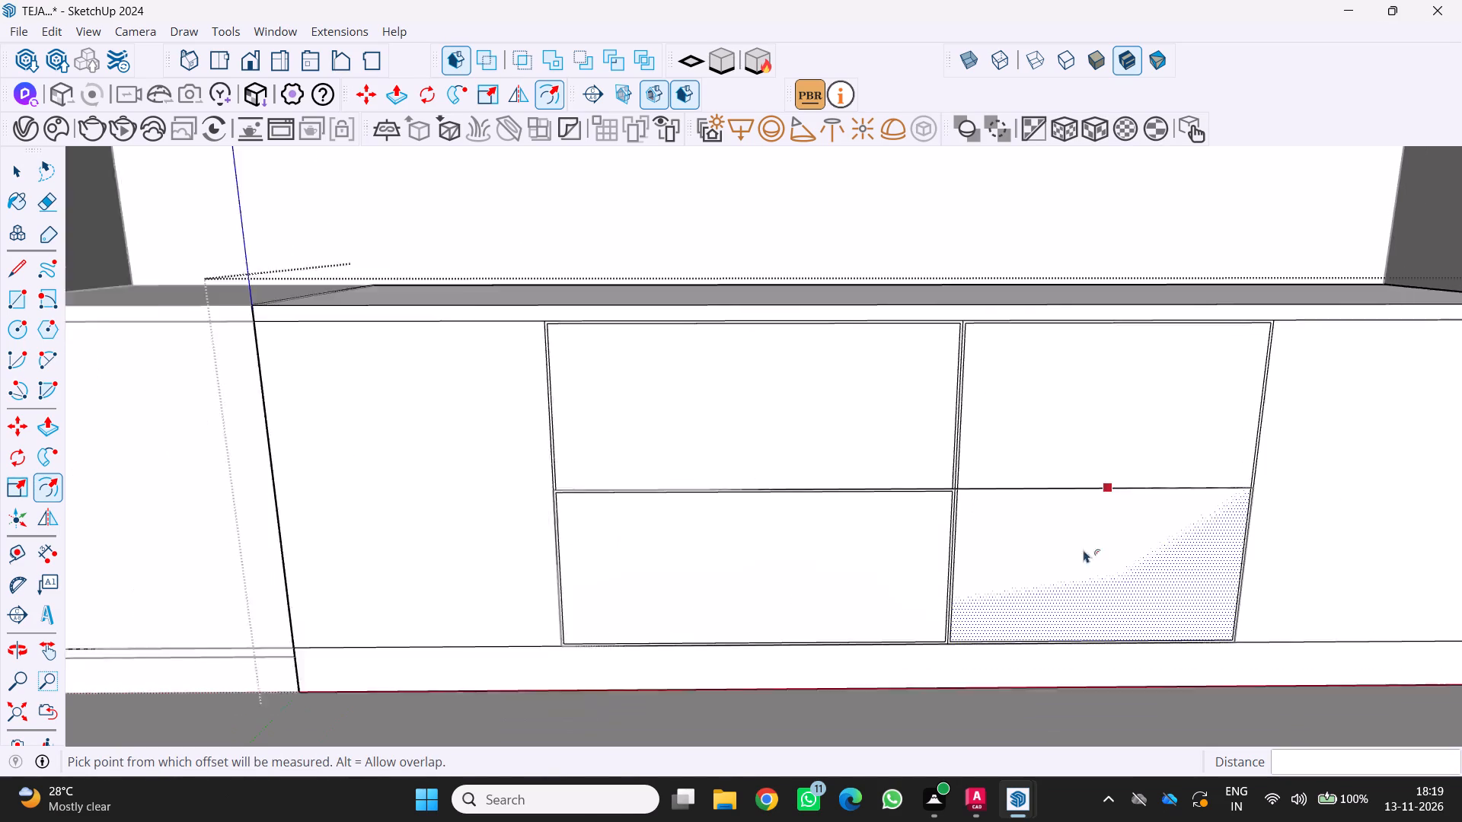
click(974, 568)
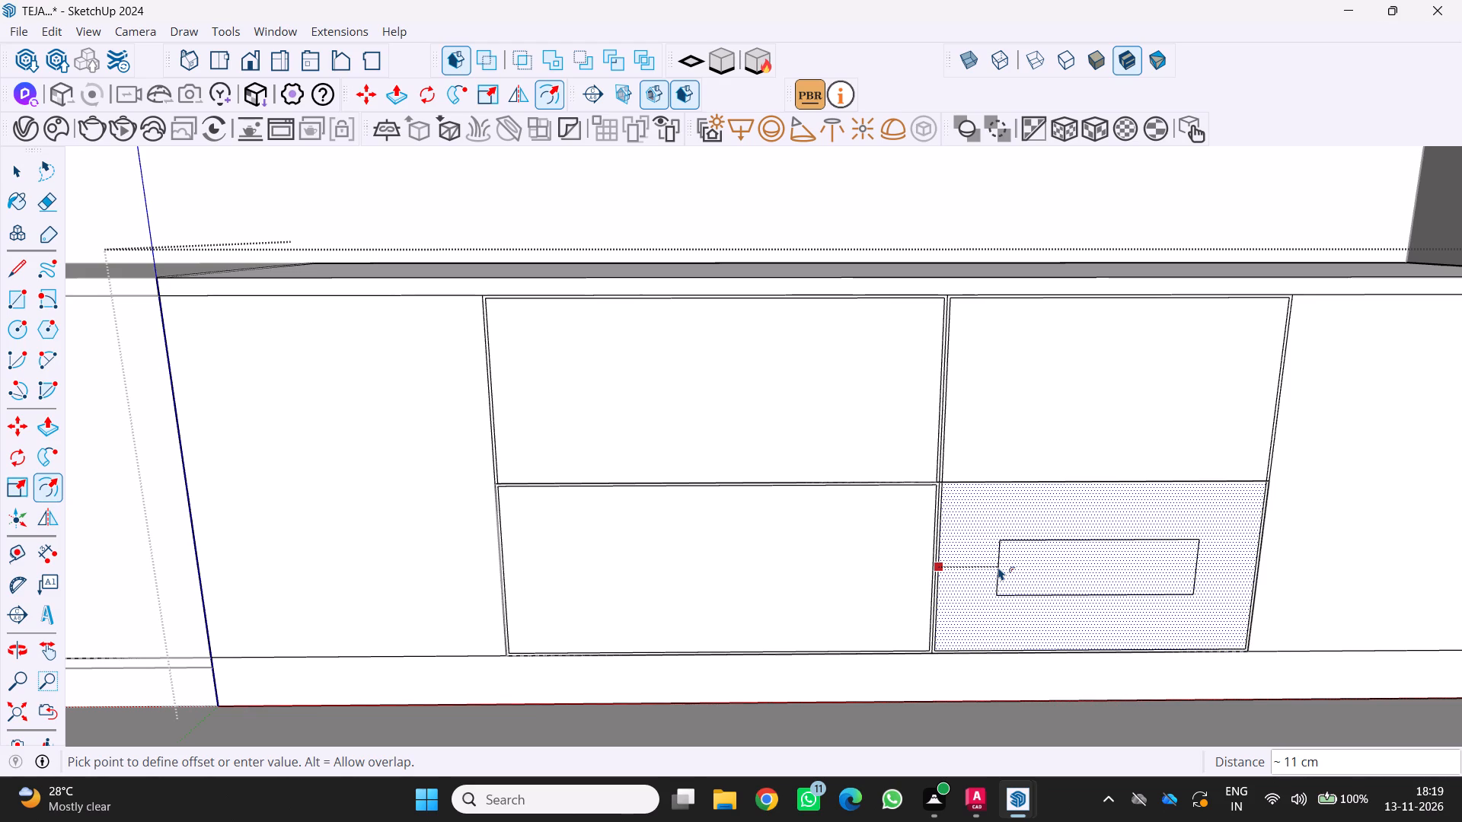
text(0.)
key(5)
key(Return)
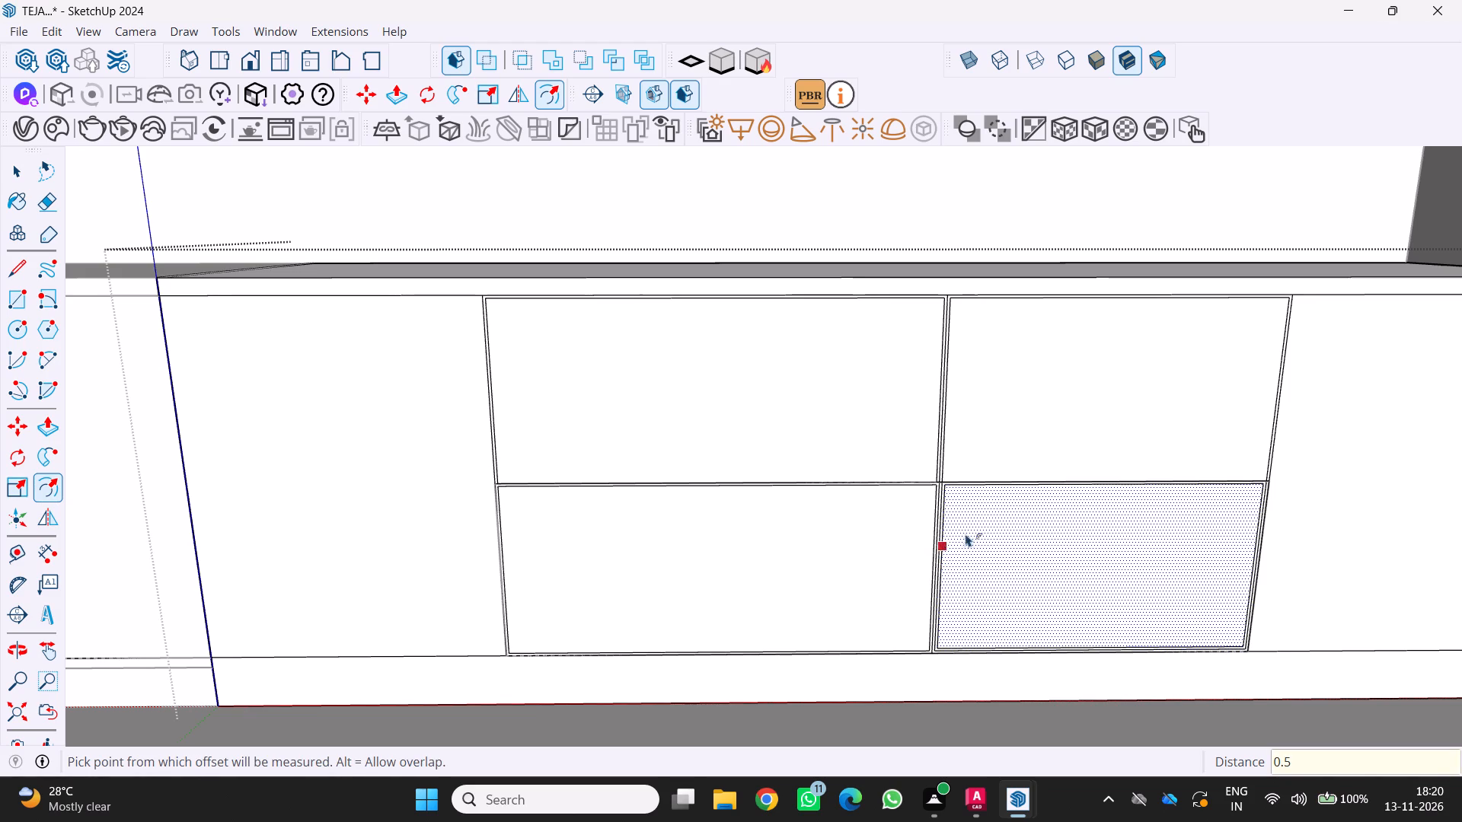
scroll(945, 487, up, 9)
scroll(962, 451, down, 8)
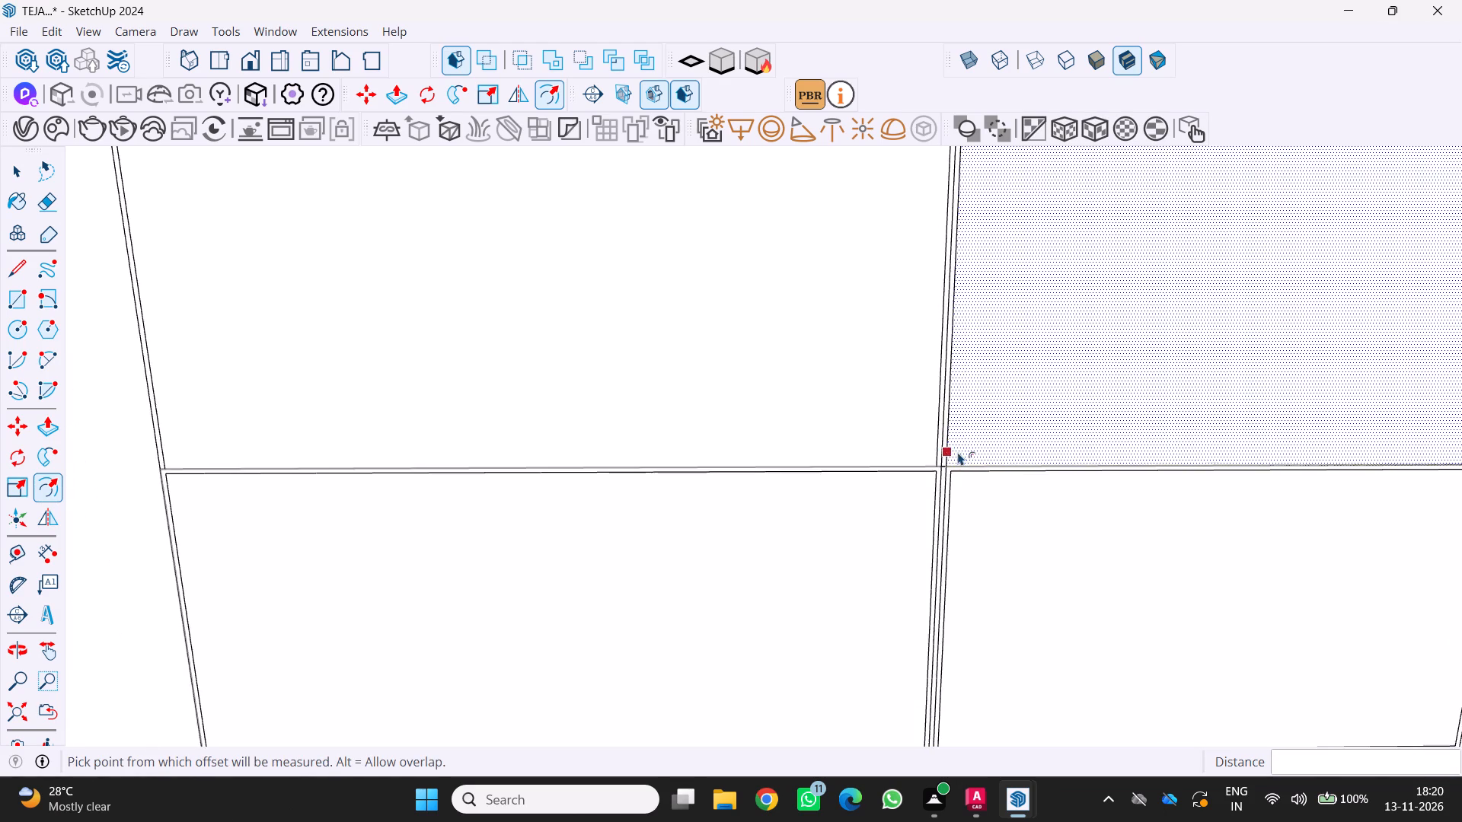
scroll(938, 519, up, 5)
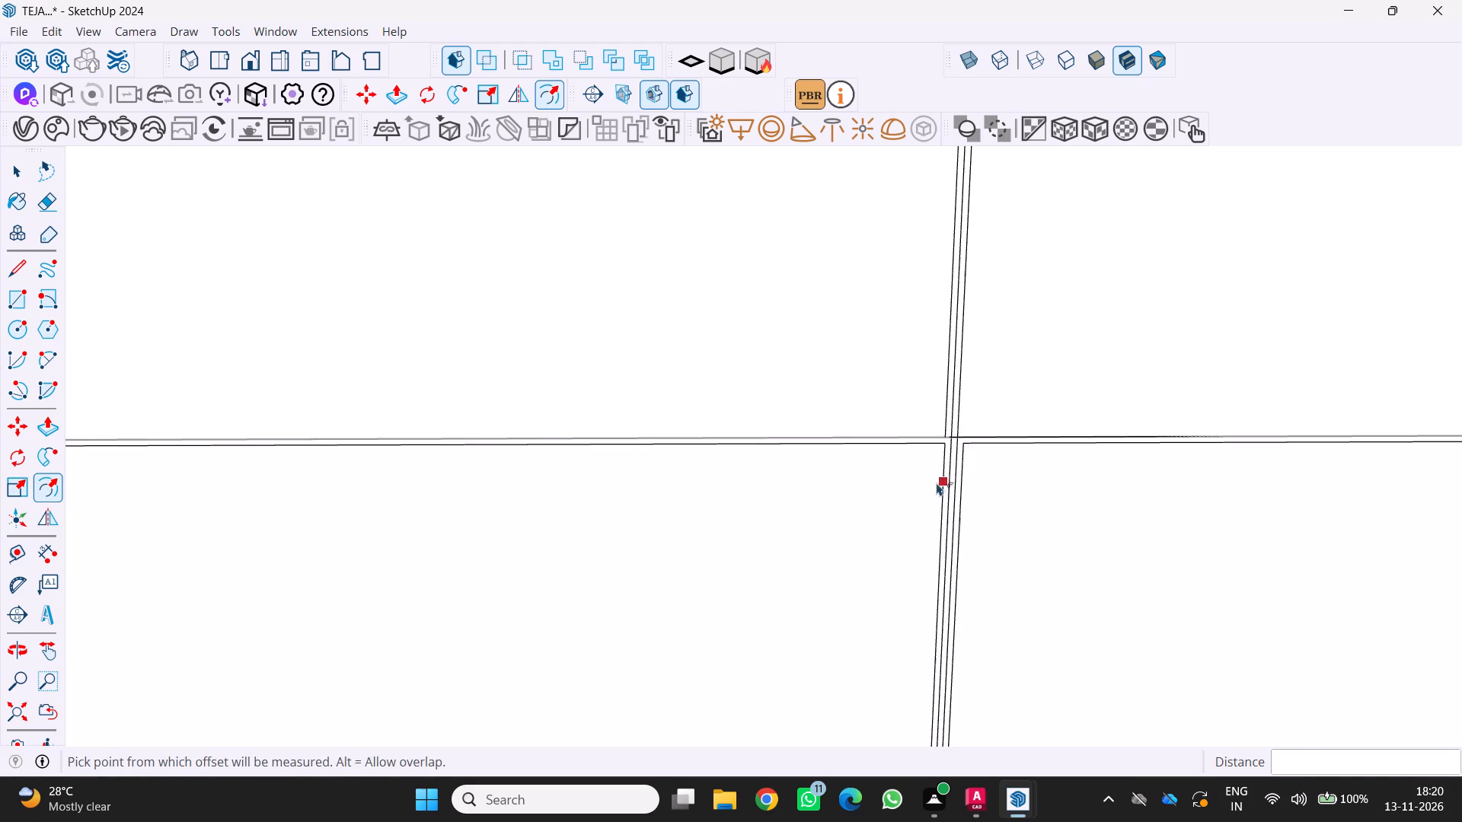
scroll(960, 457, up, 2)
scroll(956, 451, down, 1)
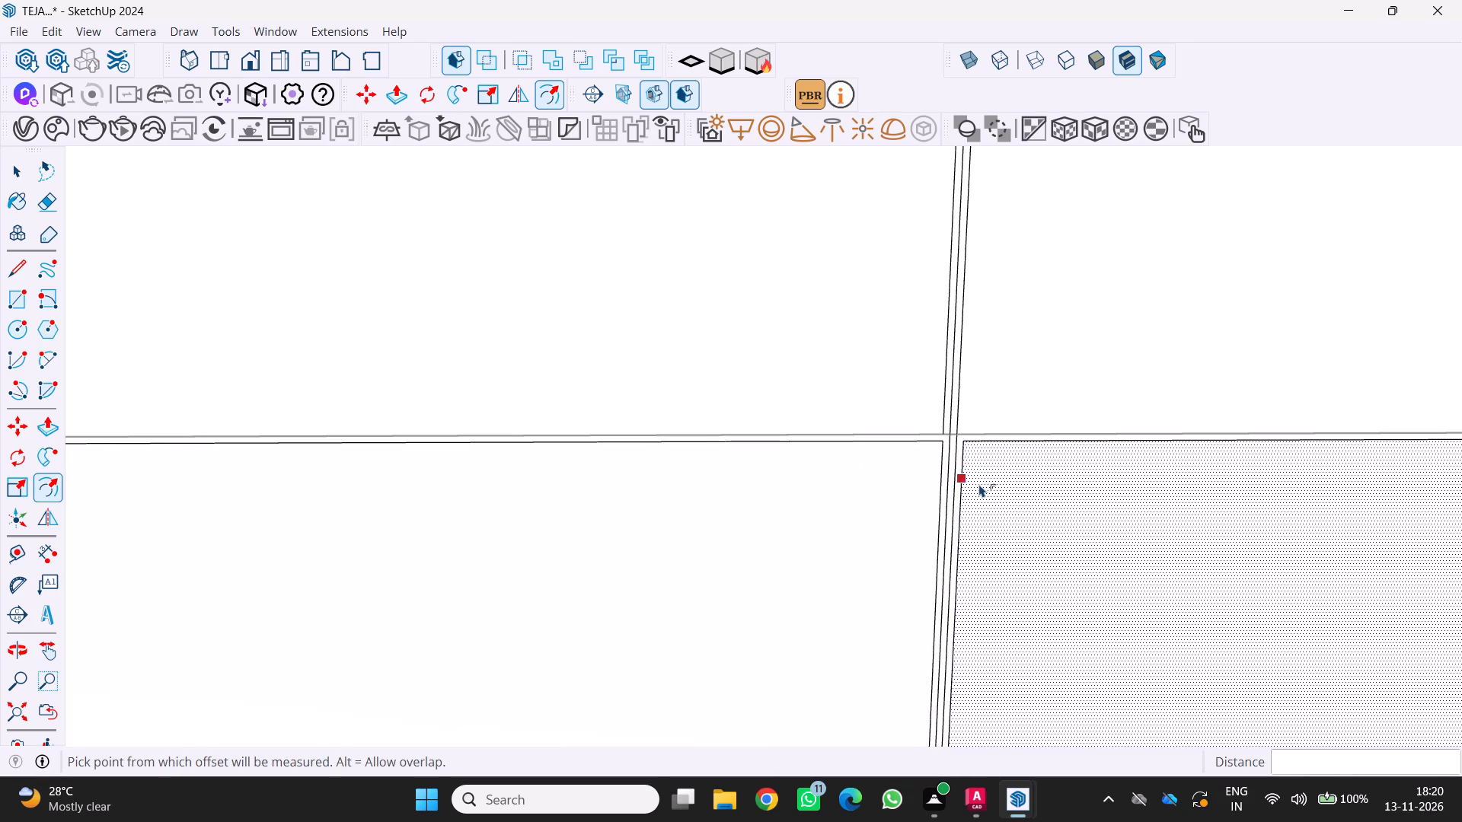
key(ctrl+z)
Erase the old inner offset edges along both sides and the bottom of the narrower middle front's lower half.
scroll(972, 461, up, 2)
key(e)
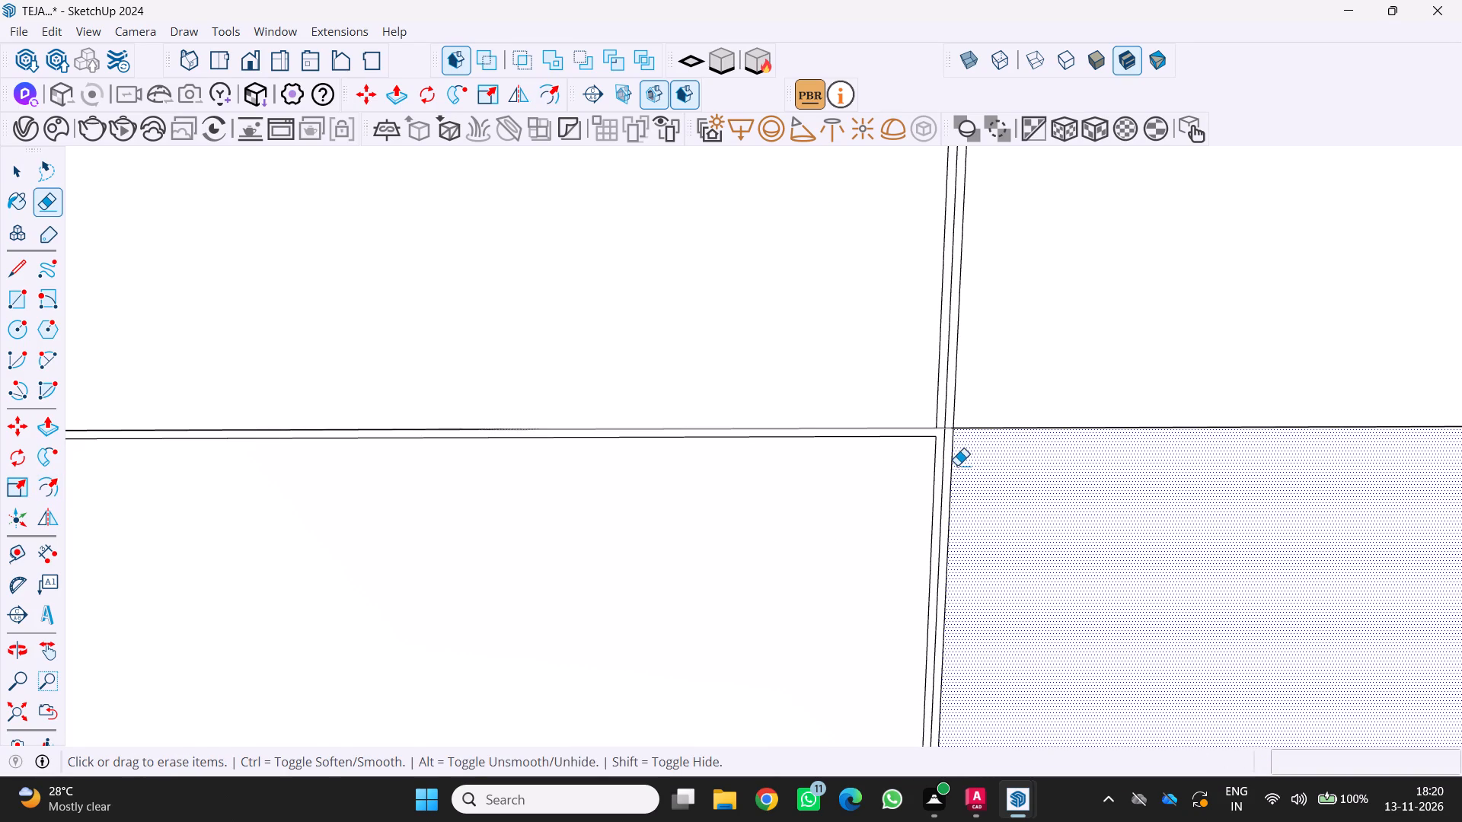
click(956, 465)
click(955, 462)
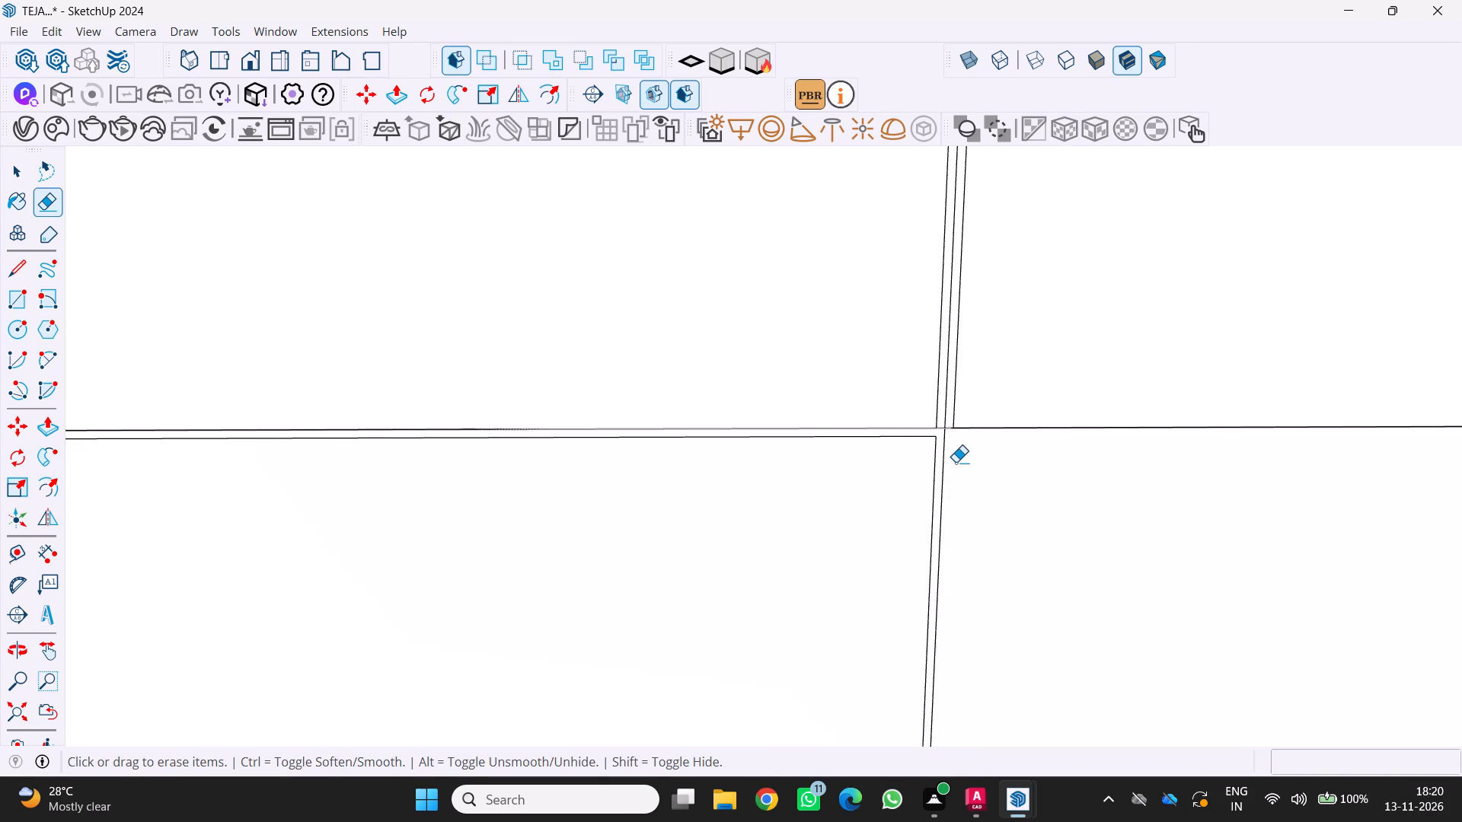
scroll(956, 464, down, 13)
scroll(1195, 588, up, 8)
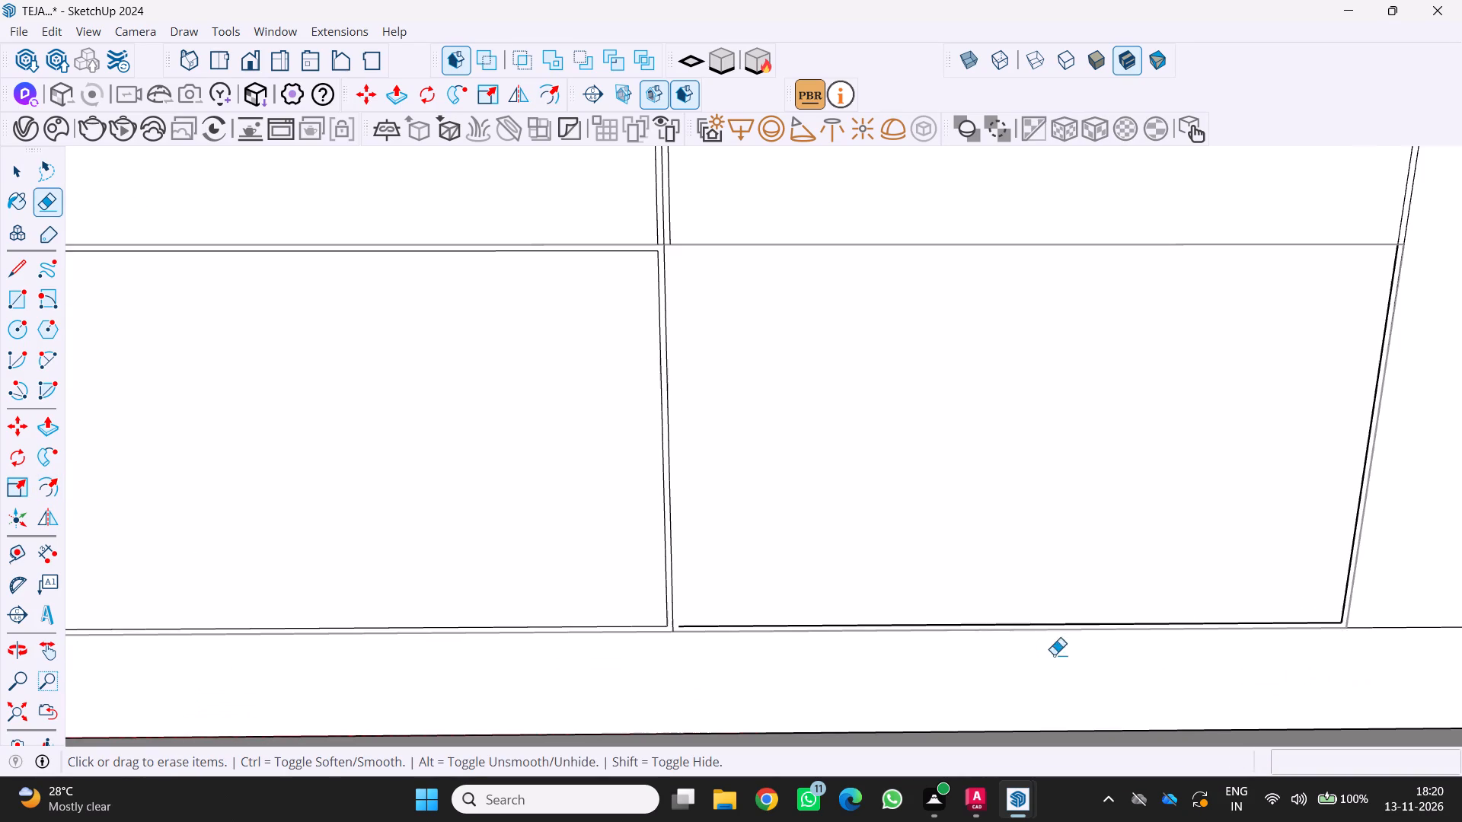
scroll(782, 629, up, 5)
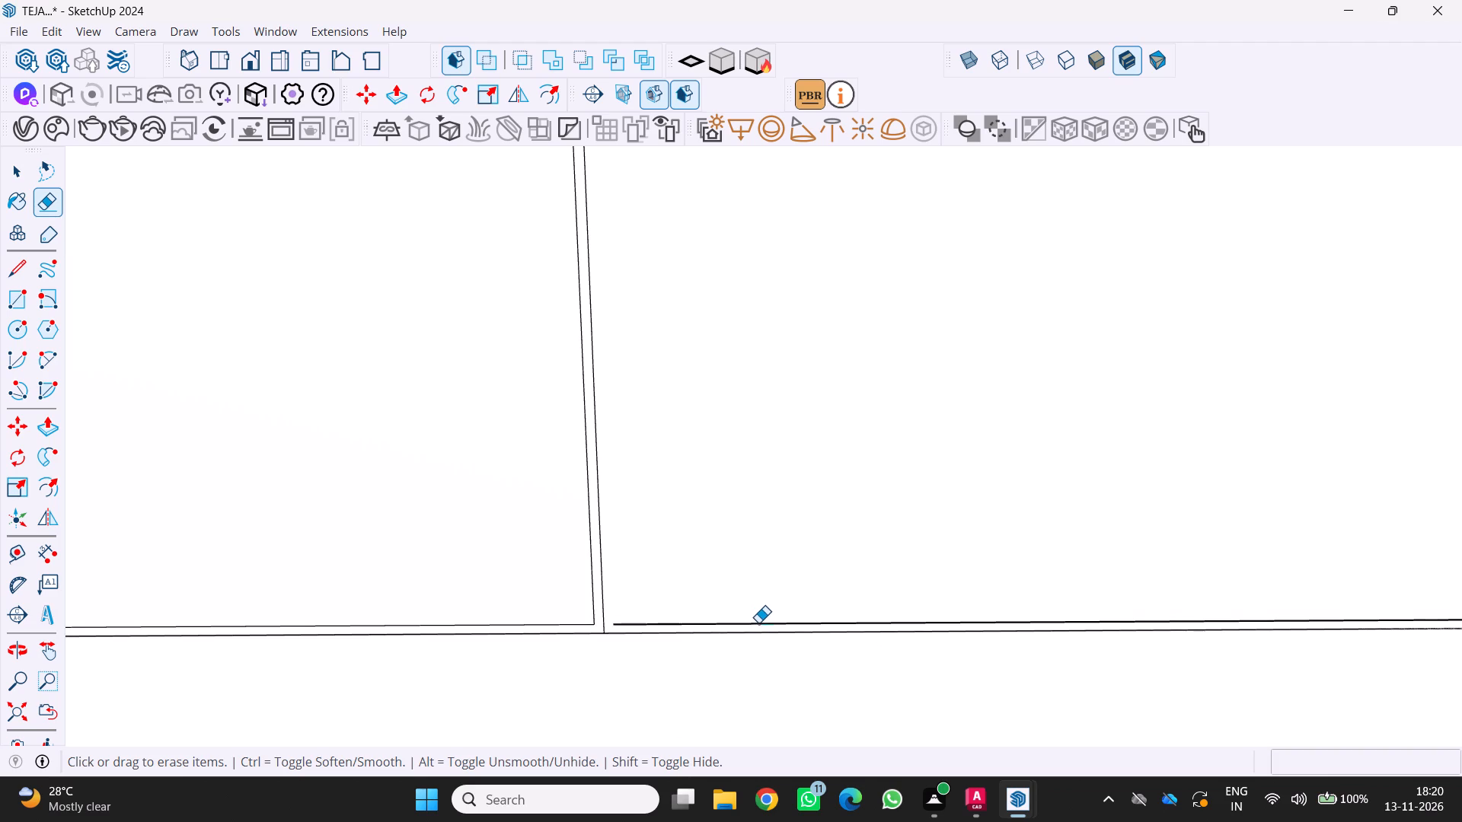
click(758, 623)
scroll(759, 616, down, 10)
scroll(1124, 452, up, 9)
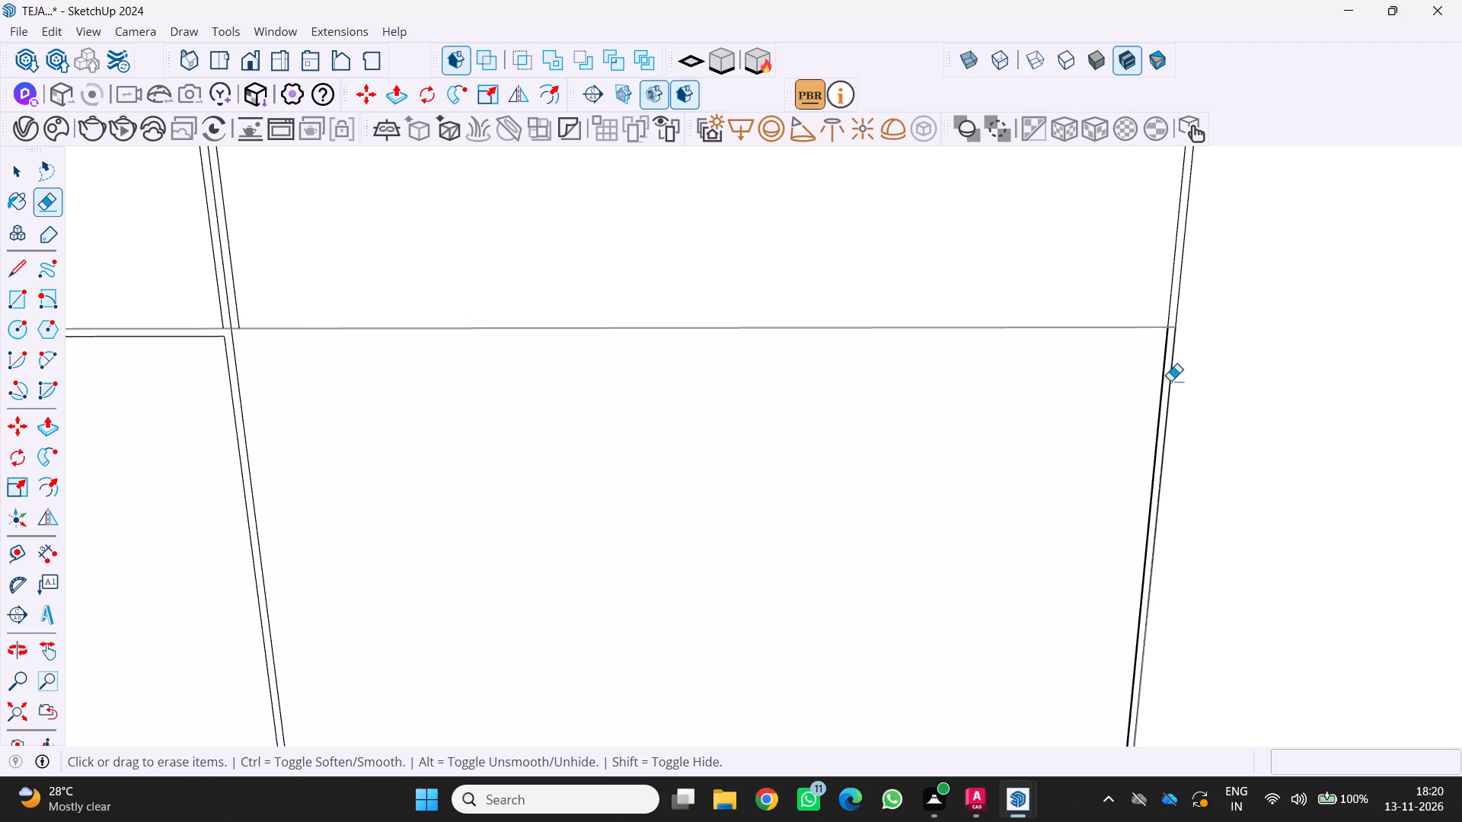
scroll(1170, 381, up, 4)
click(1166, 349)
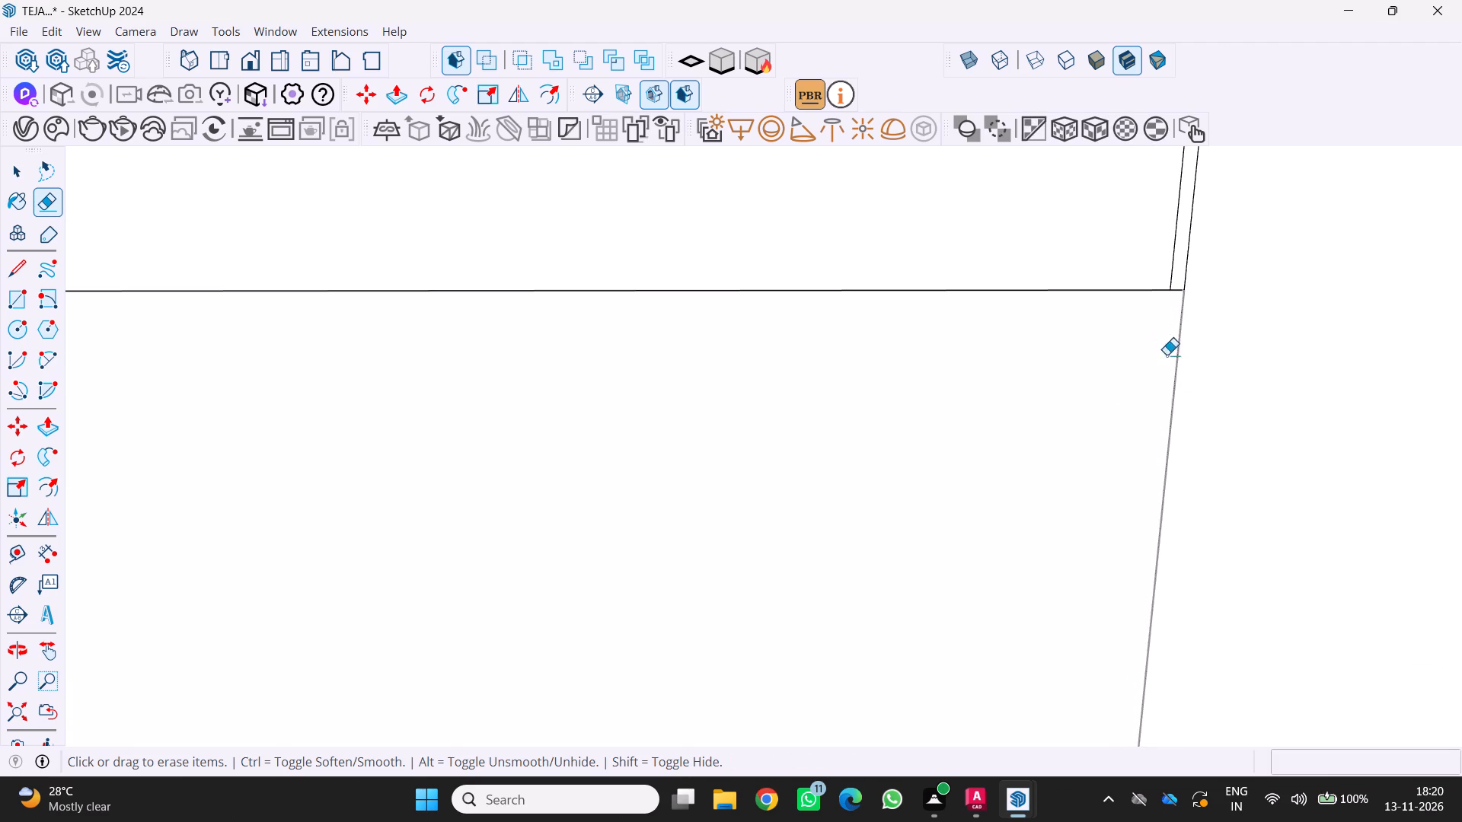
Offset the narrower middle front's lower face inward by 0.5 cm.
scroll(1157, 391, down, 17)
key(f)
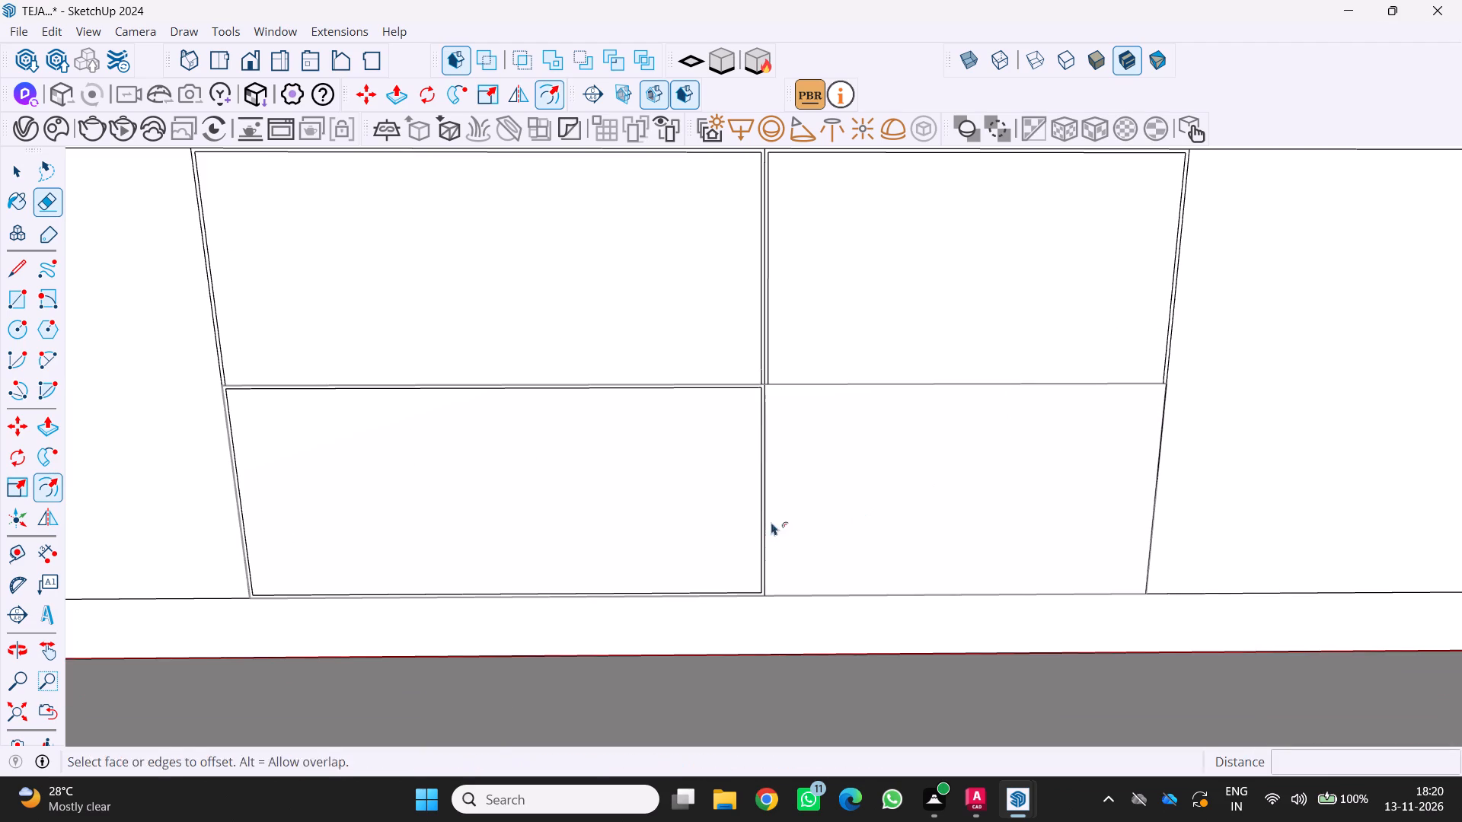
click(785, 497)
text(0.)
key(5)
key(Return)
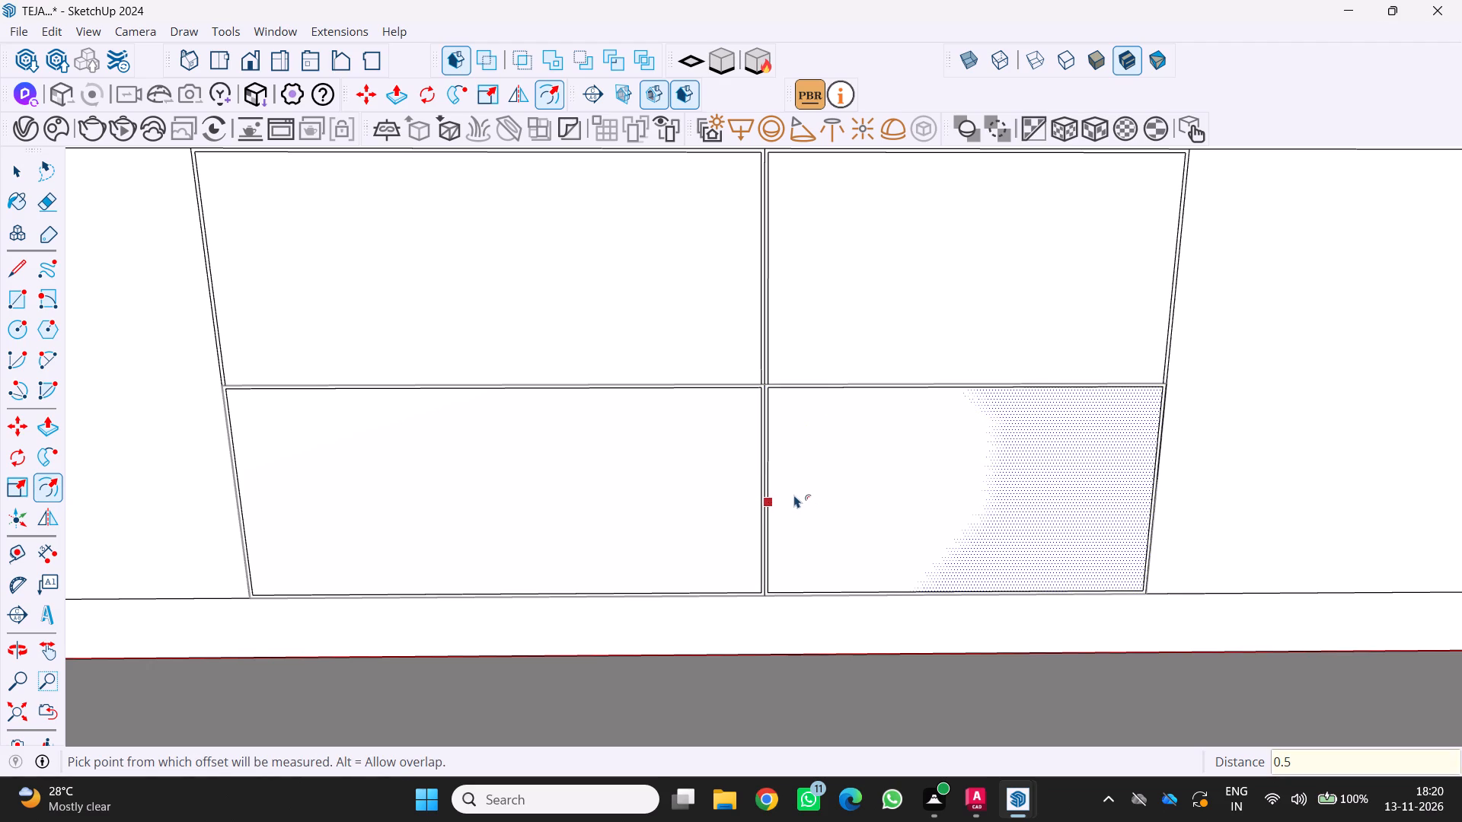
Erase the leftover division lines inside the vertical gap where the four middle drawer fronts meet.
scroll(785, 409, up, 1)
scroll(746, 355, up, 5)
scroll(758, 332, down, 2)
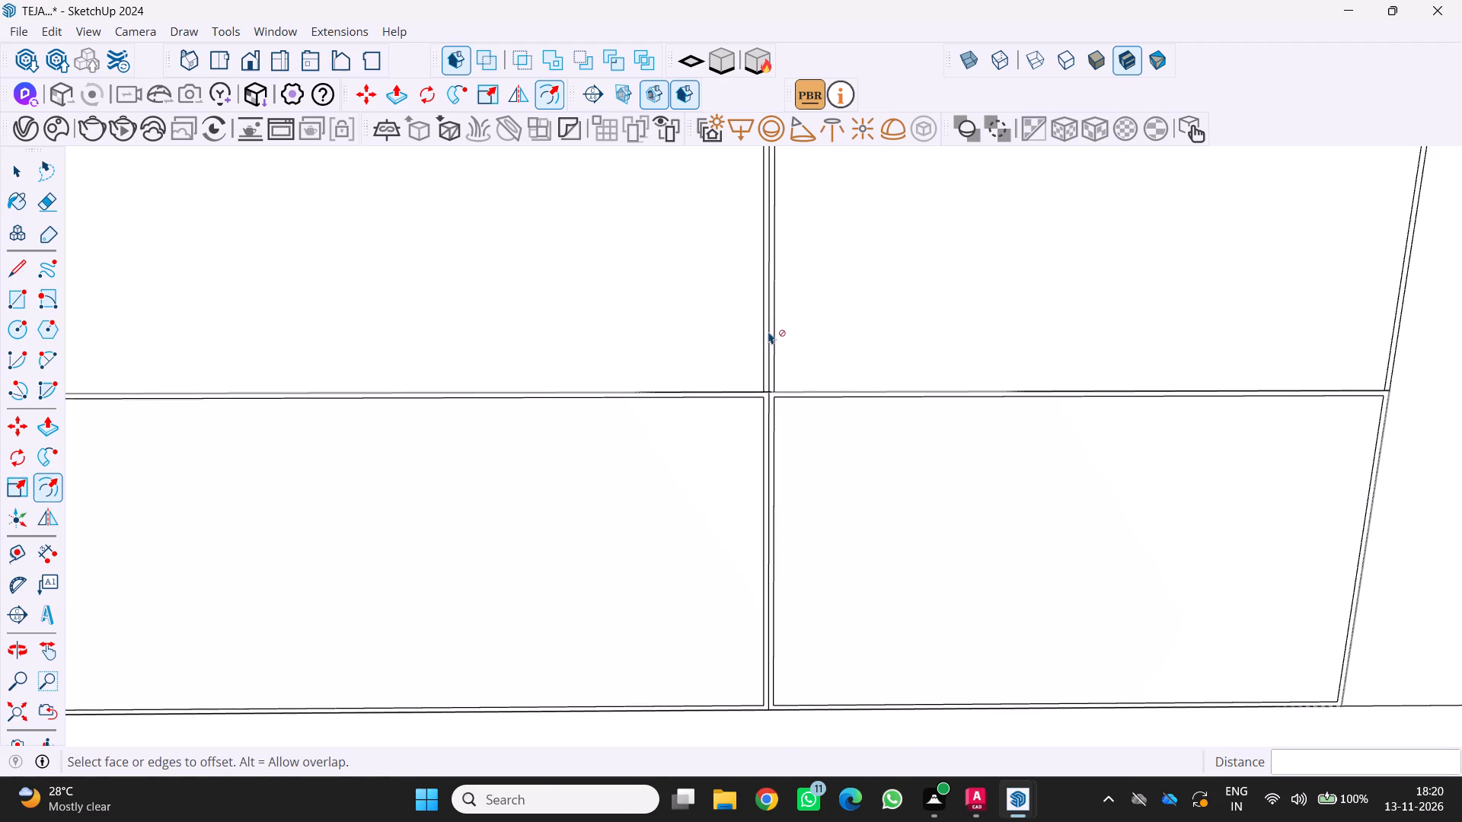
scroll(771, 330, up, 5)
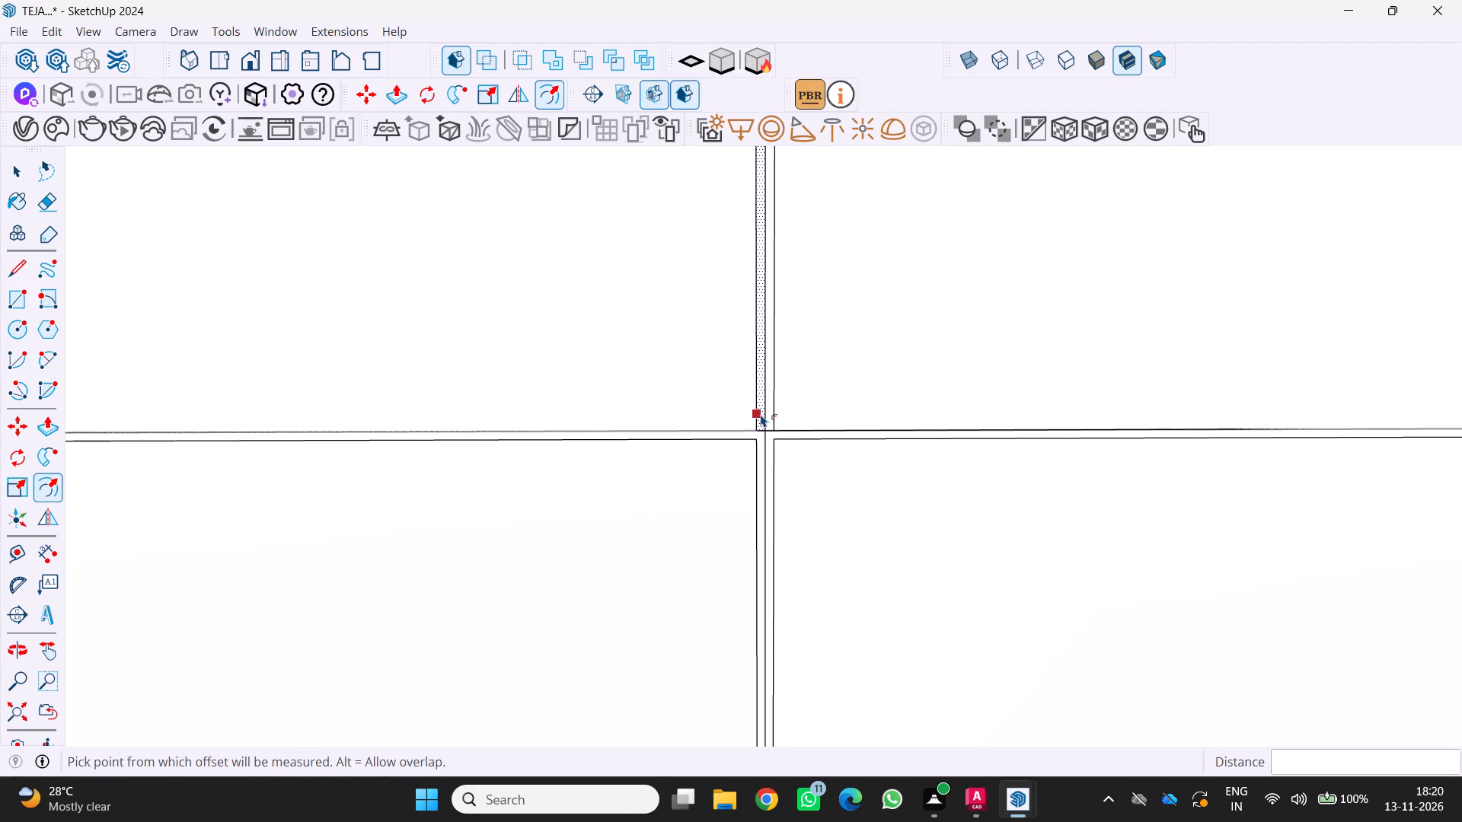
key(e)
scroll(816, 463, up, 2)
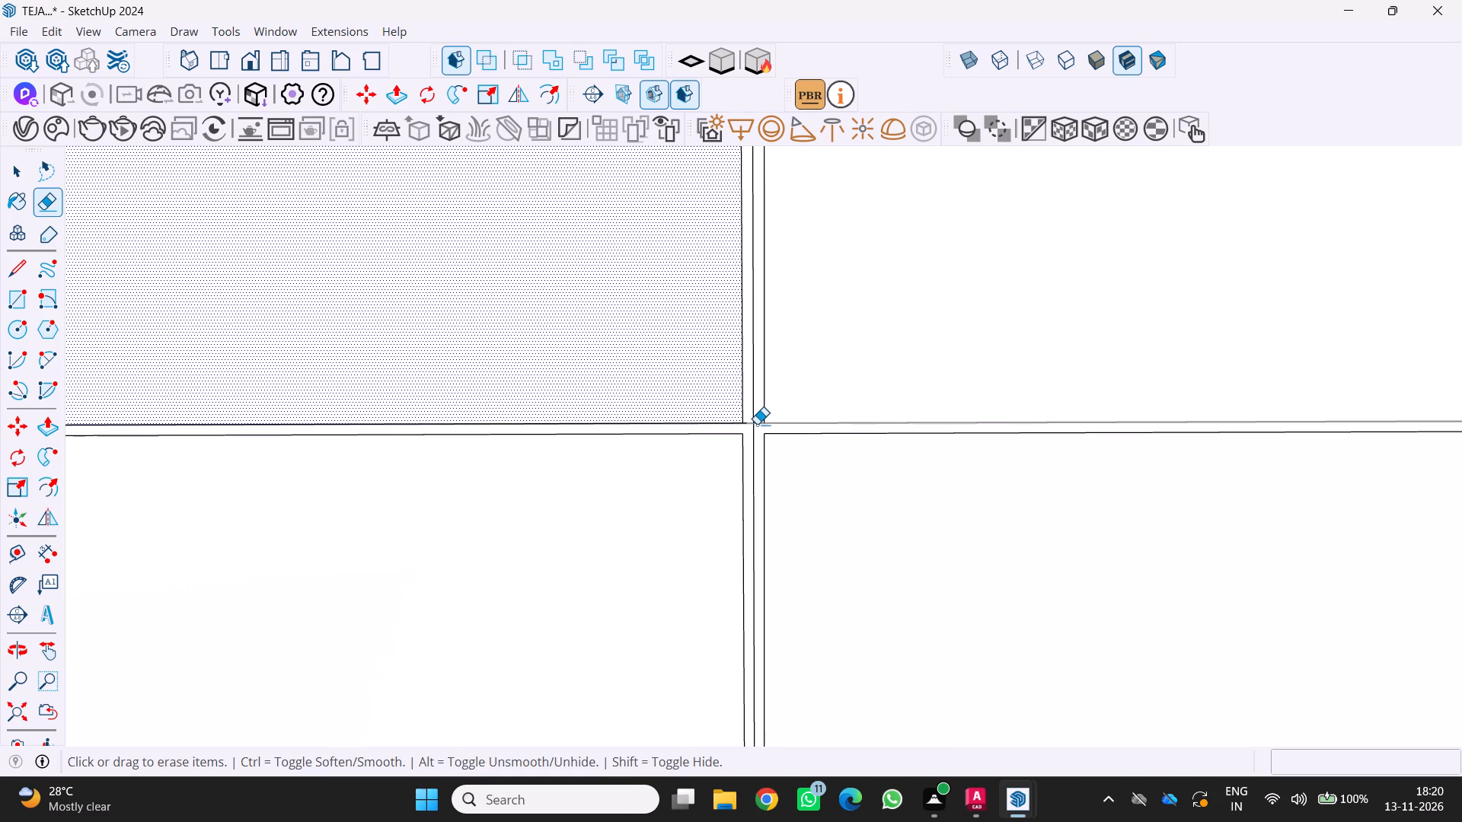
click(757, 424)
scroll(755, 424, down, 4)
scroll(752, 429, up, 4)
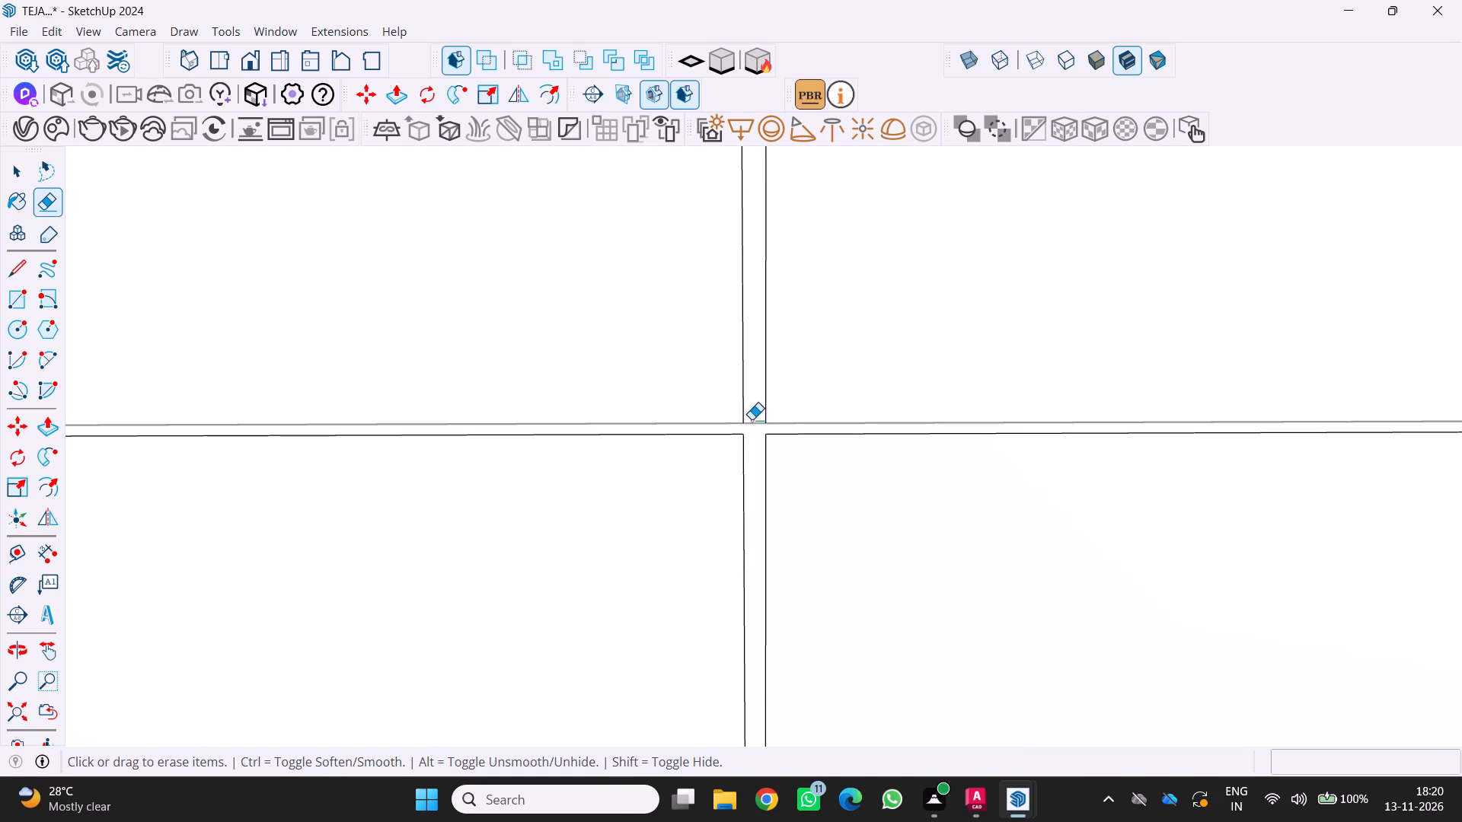
click(757, 422)
click(757, 423)
scroll(755, 470, down, 17)
scroll(750, 379, up, 4)
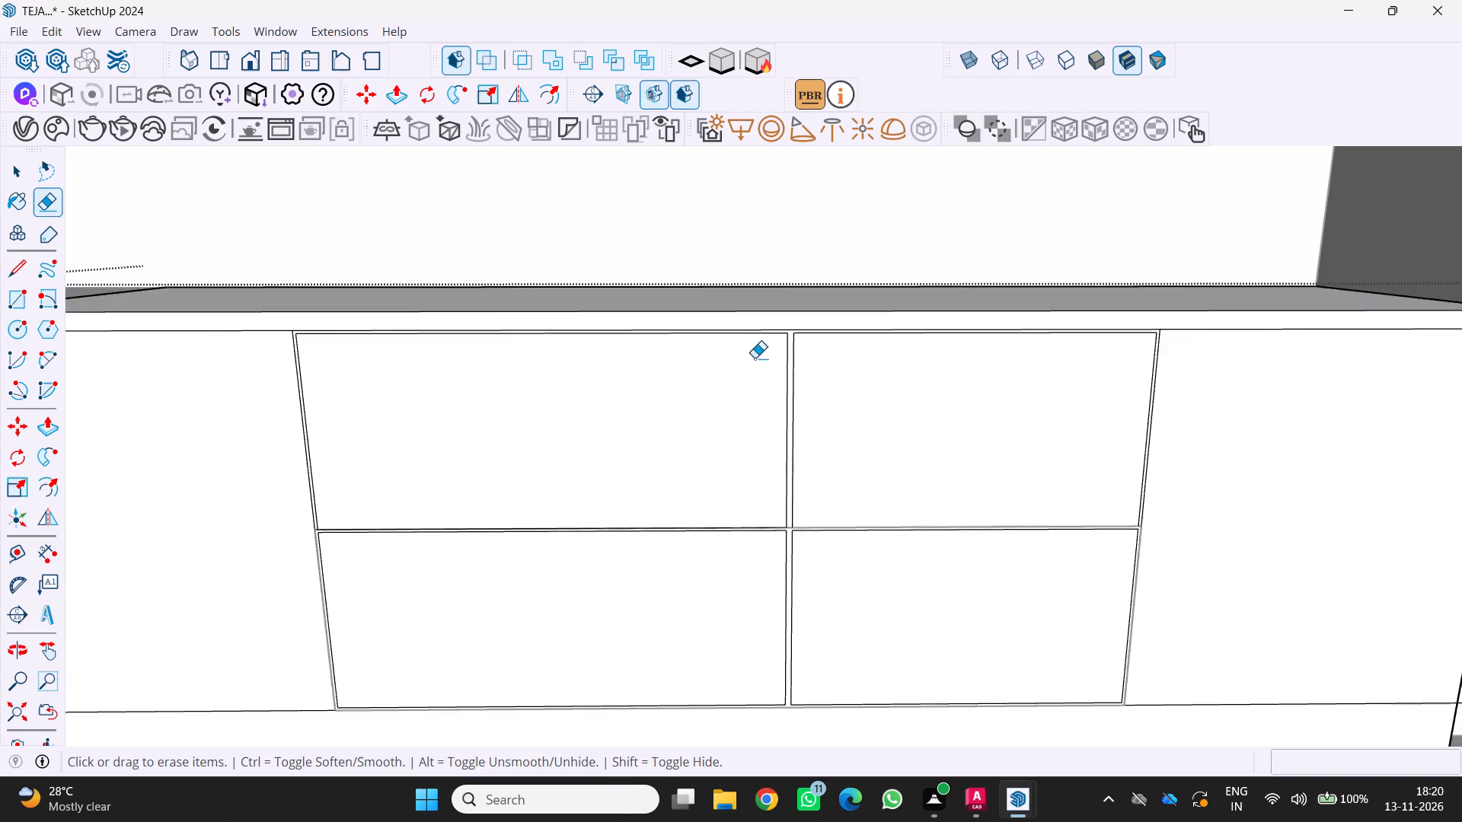
scroll(774, 341, up, 6)
scroll(790, 348, down, 16)
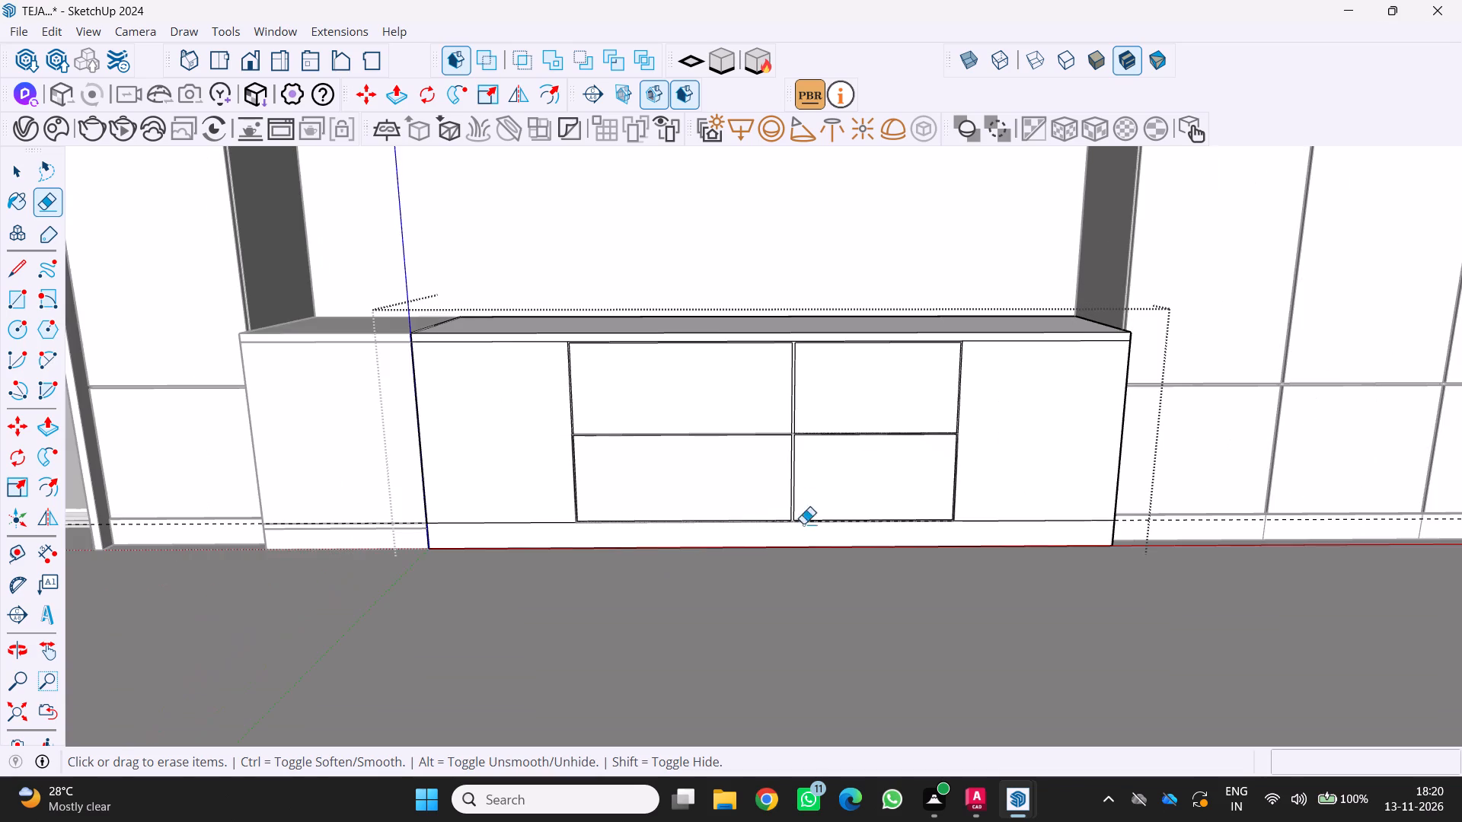
Push the connected gap strip between the four middle drawer fronts 6 cm into the low cabinet.
scroll(816, 554, up, 3)
middle_drag(815, 557, 659, 580)
scroll(750, 604, up, 1)
scroll(659, 580, down, 4)
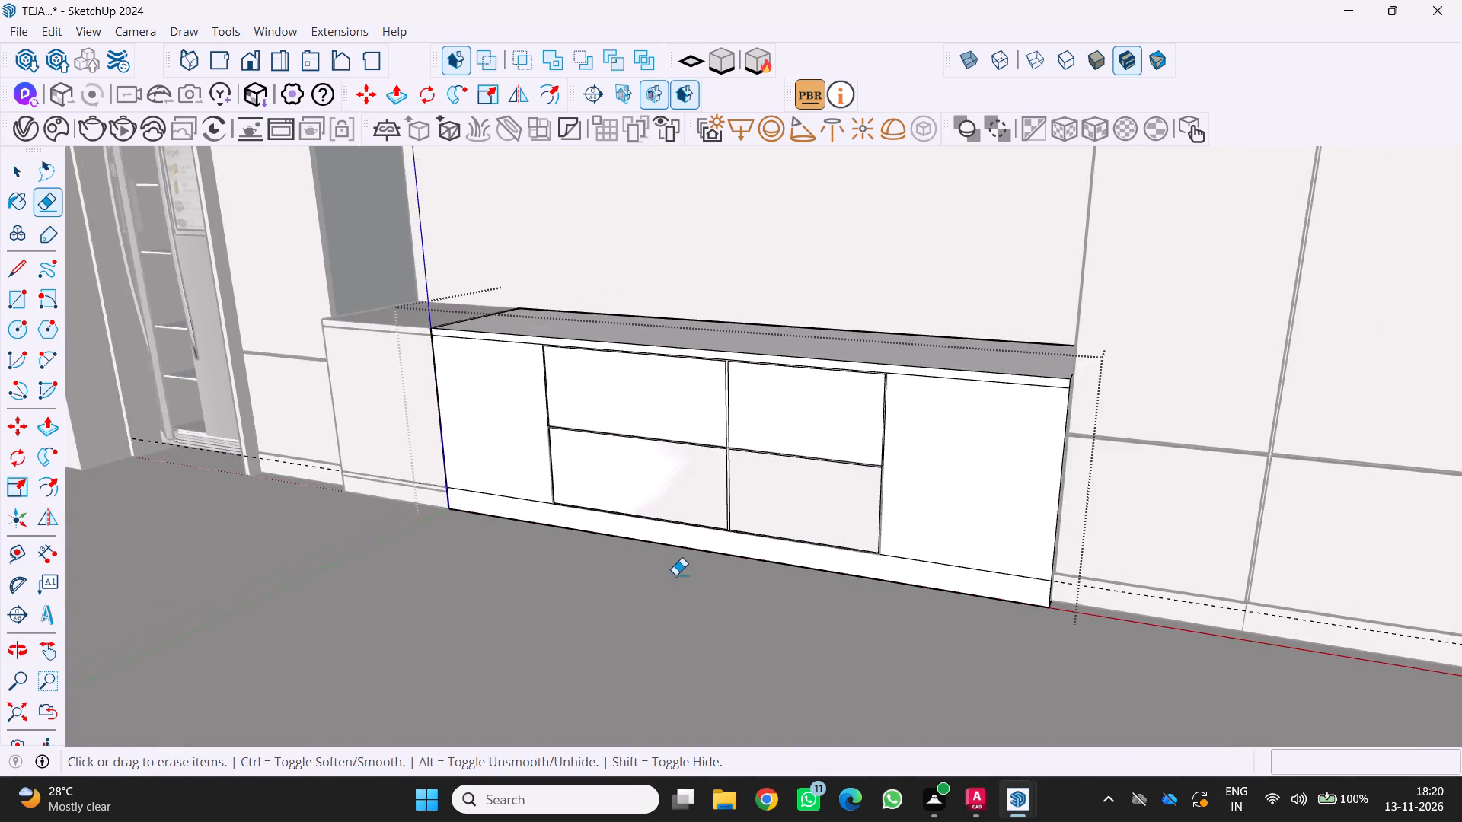
scroll(675, 575, down, 5)
middle_drag(688, 572, 802, 553)
middle_drag(805, 552, 867, 538)
scroll(758, 482, up, 12)
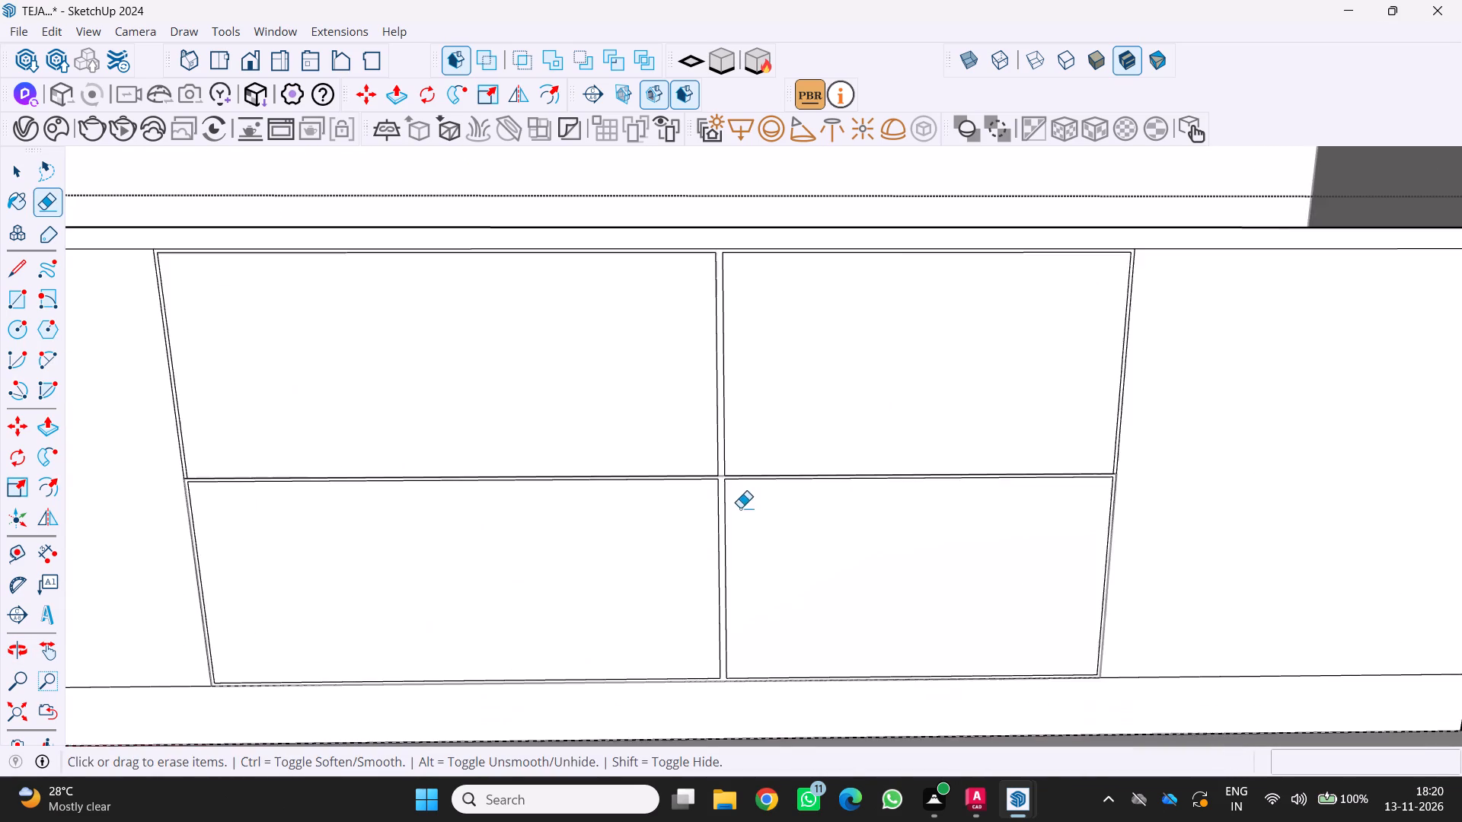
scroll(740, 508, up, 4)
key(p)
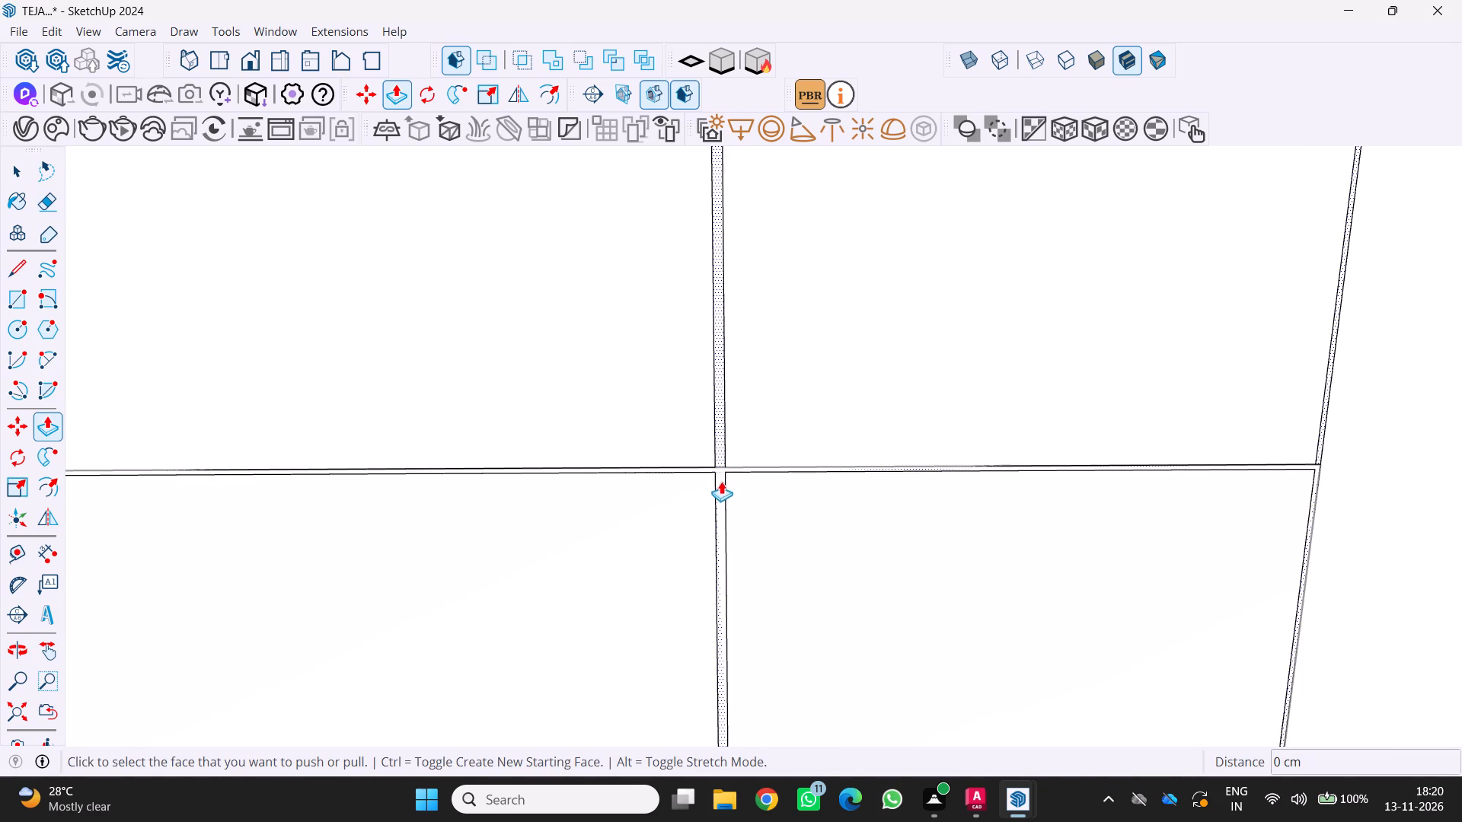
click(718, 480)
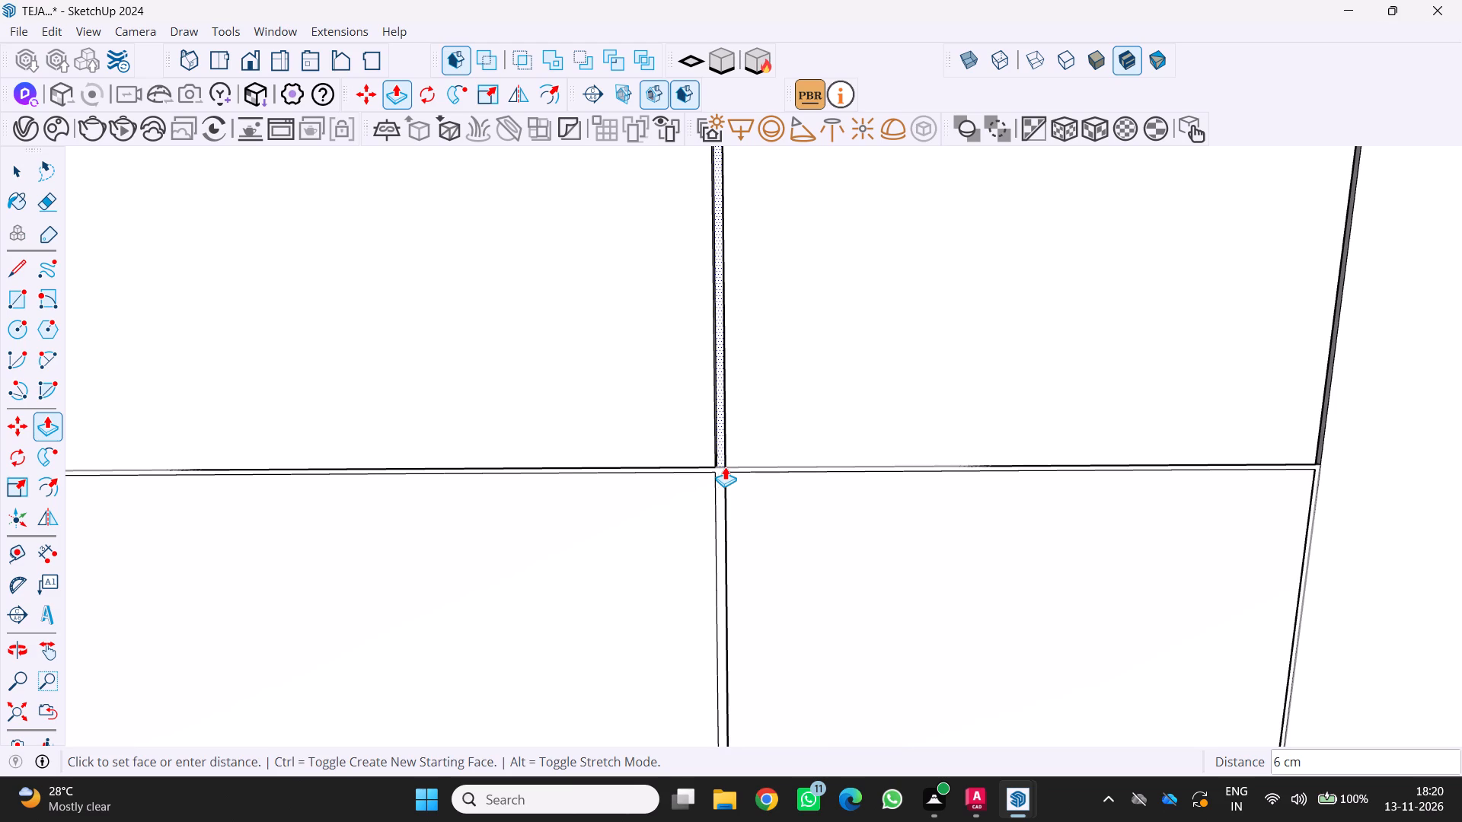
click(725, 467)
scroll(723, 530, up, 3)
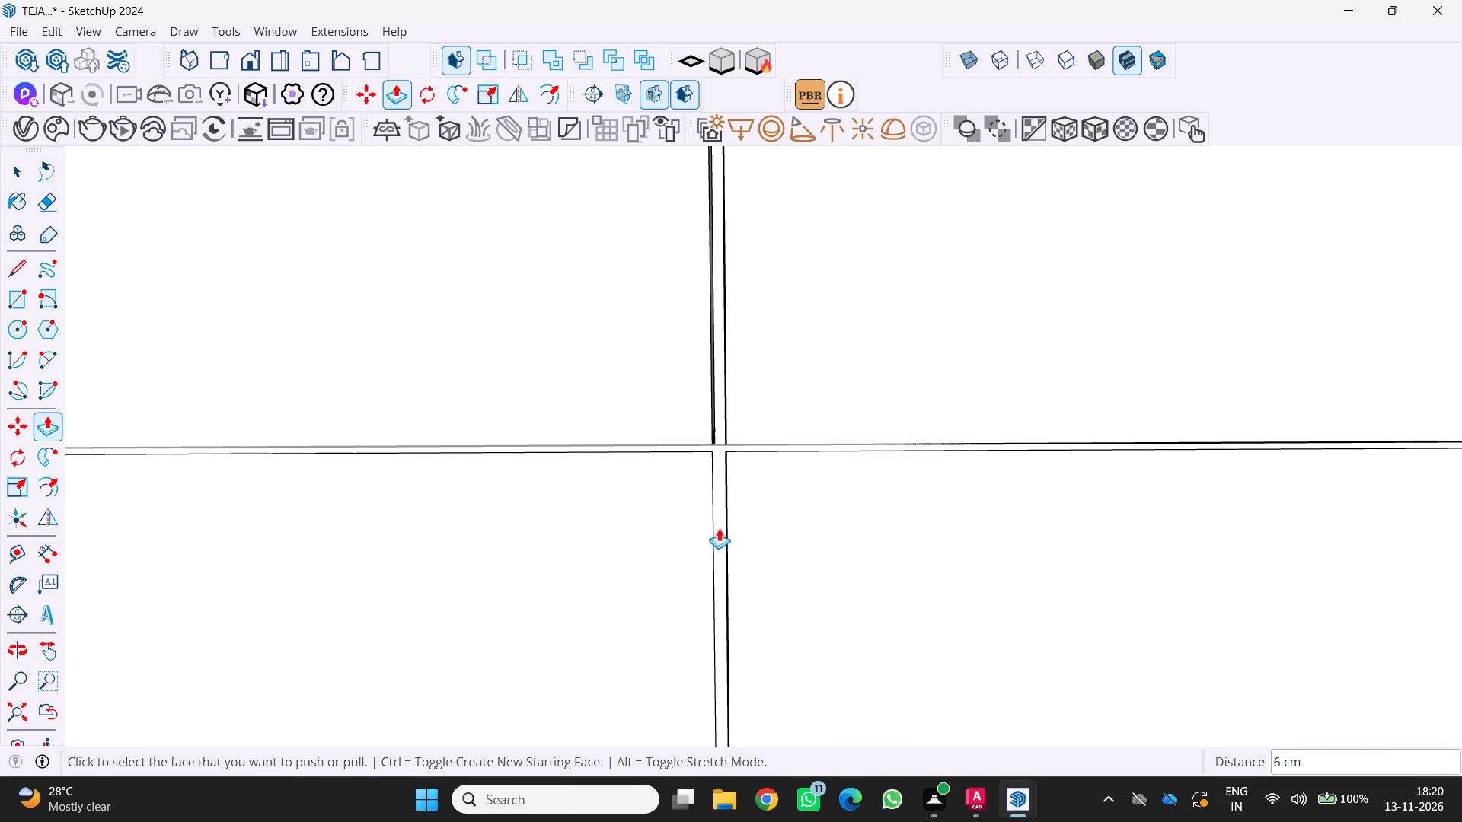
Close the low cabinet group and examine the recessed drawer gaps from several angles.
scroll(720, 527, down, 11)
middle_drag(793, 514, 446, 579)
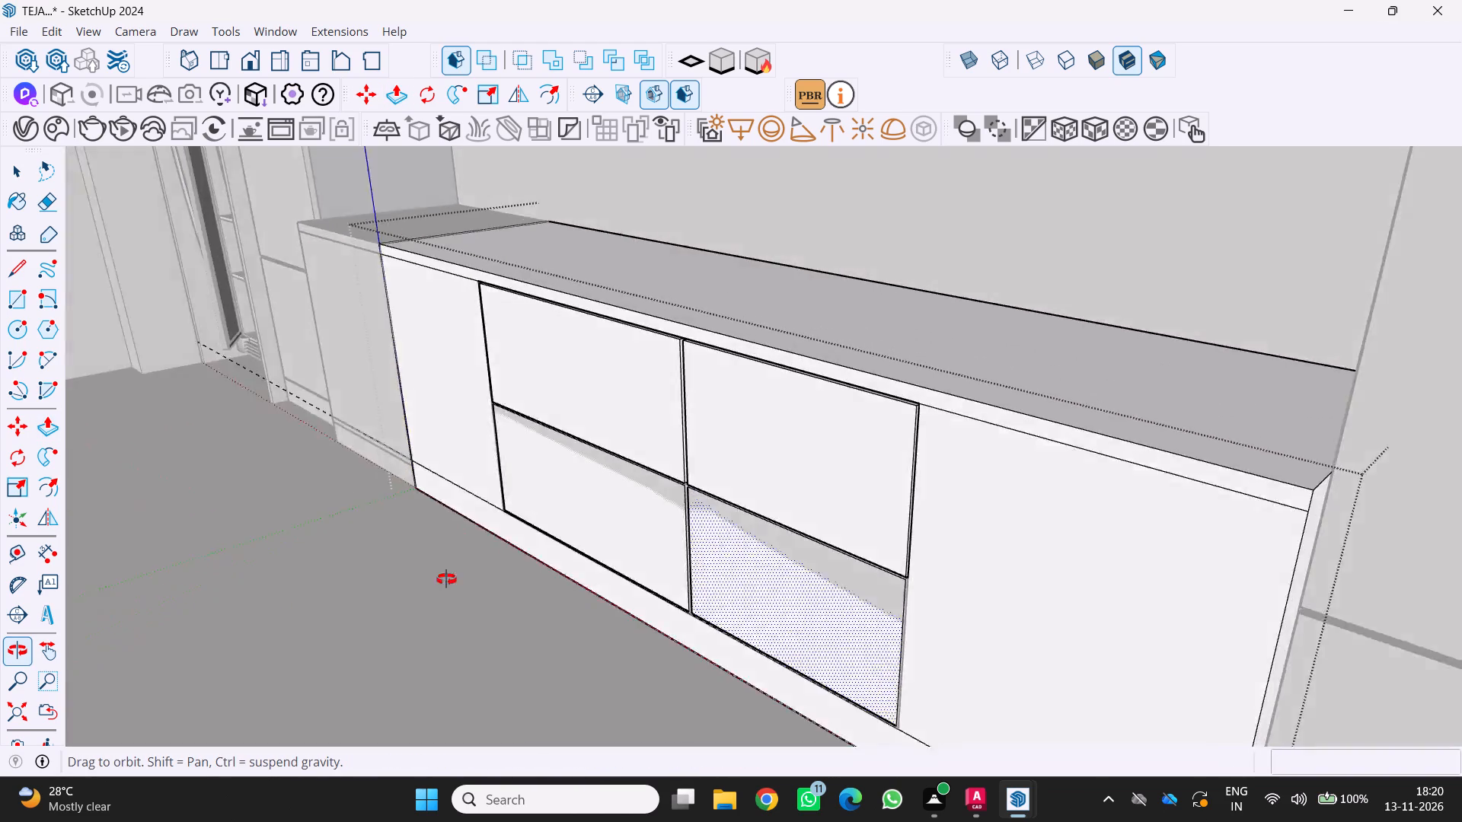
middle_drag(446, 579, 779, 493)
scroll(776, 494, down, 8)
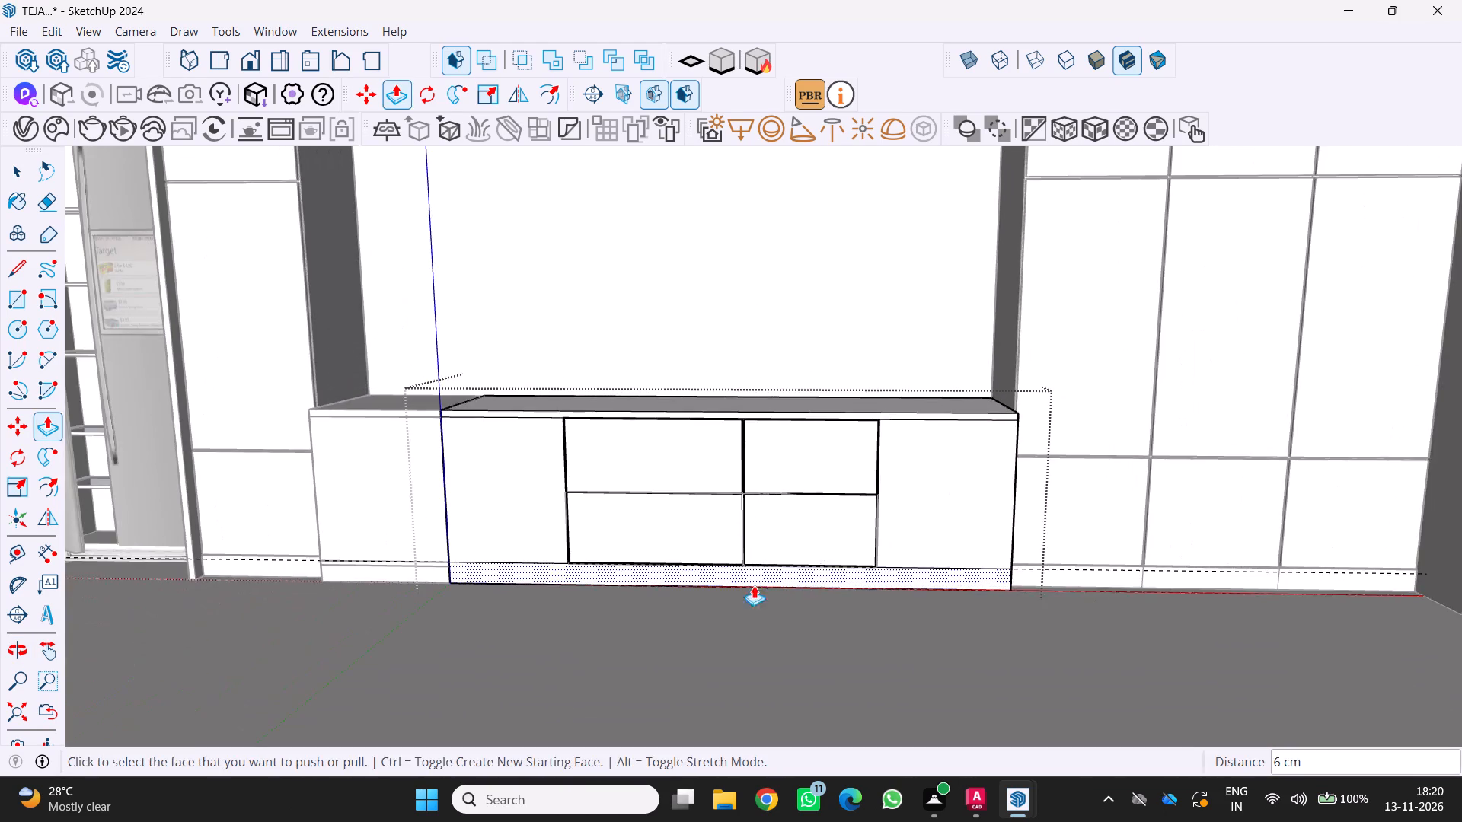
middle_drag(754, 588, 755, 599)
middle_drag(755, 601, 756, 612)
middle_click(756, 613)
middle_click(757, 619)
scroll(757, 618, down, 4)
key(space)
click(706, 648)
scroll(702, 640, up, 3)
middle_drag(703, 633, 672, 624)
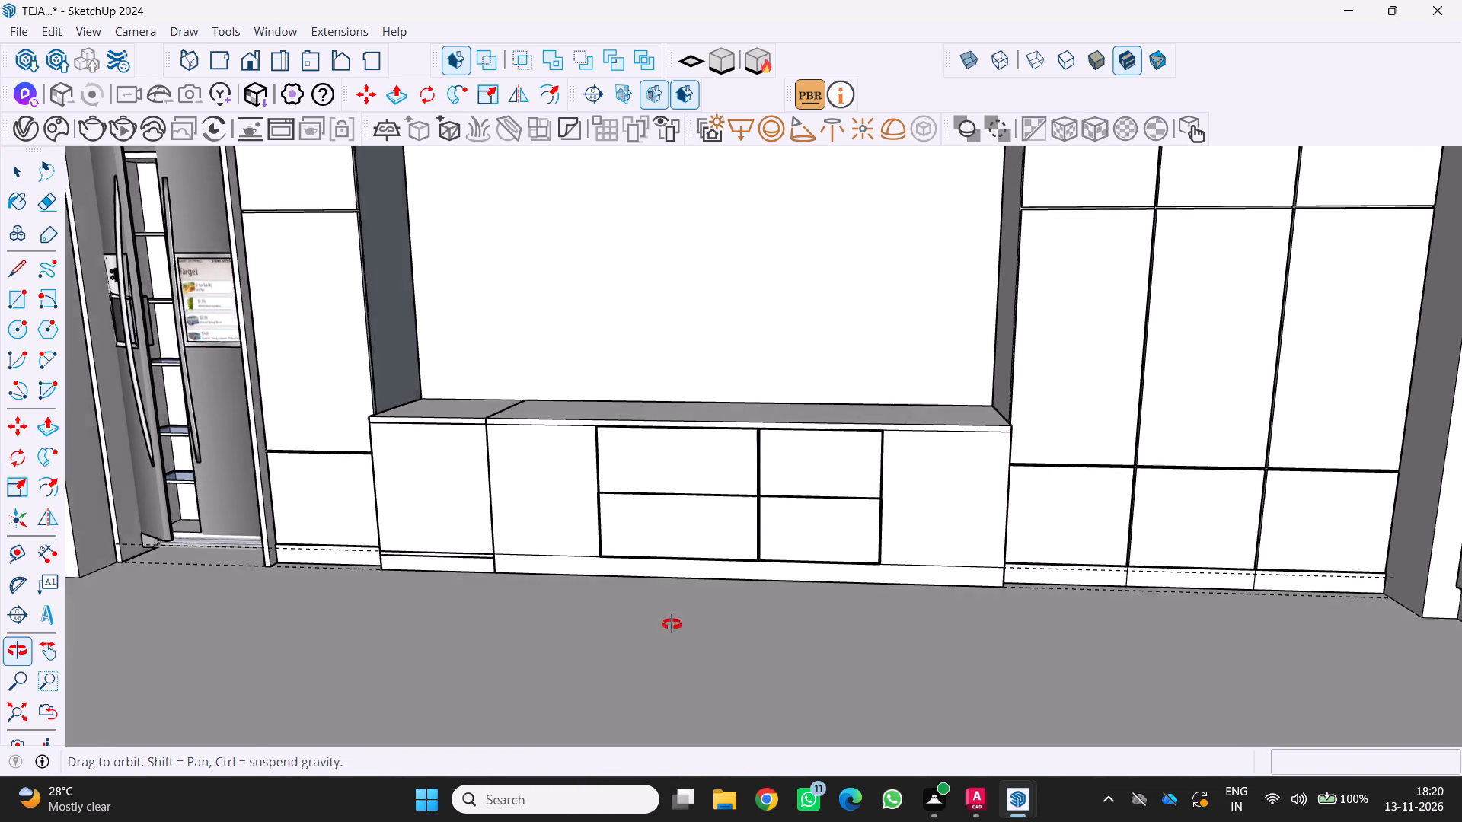
middle_drag(672, 624, 625, 624)
middle_drag(623, 624, 505, 648)
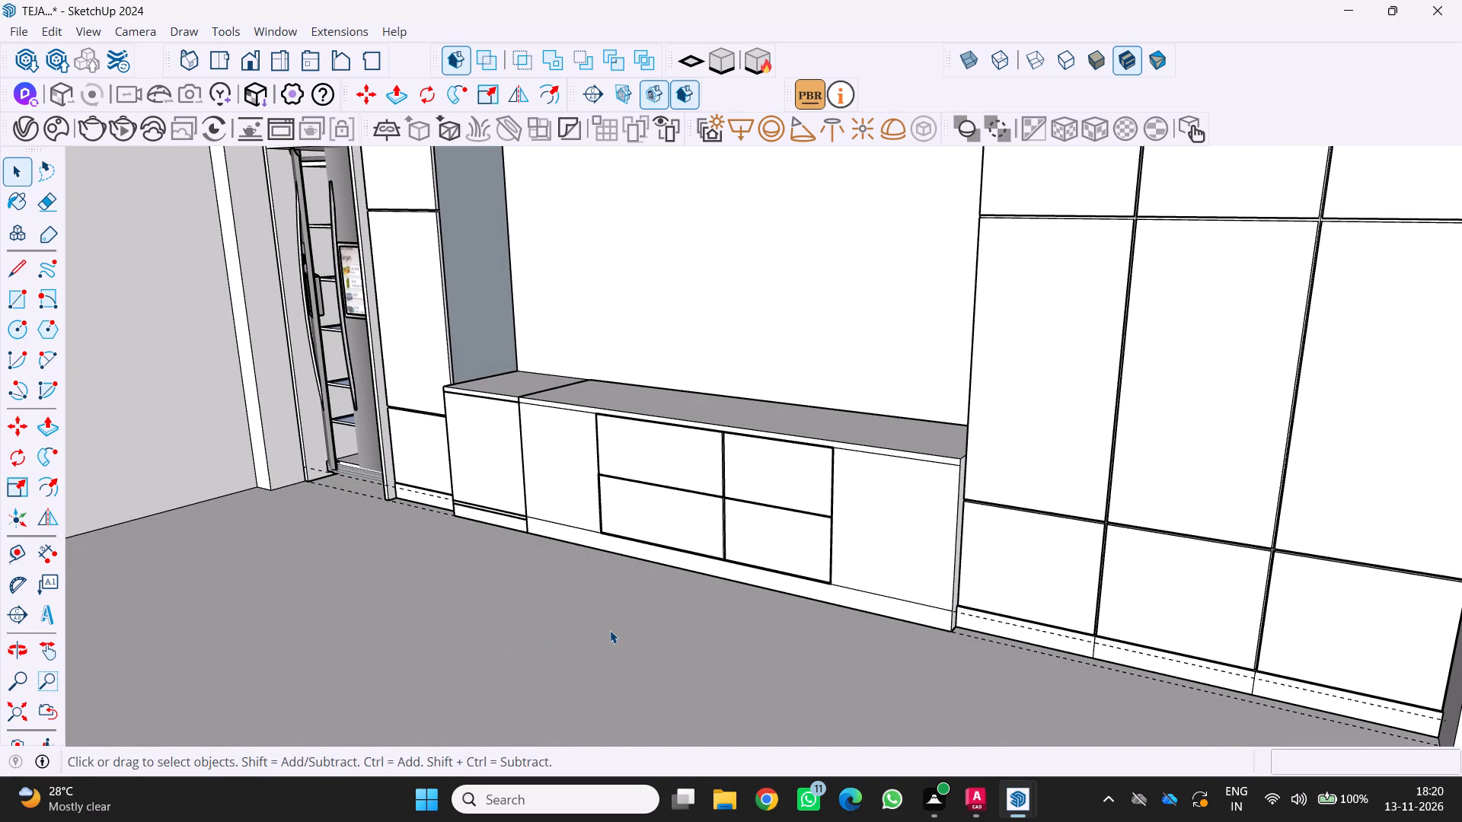
key(space)
Reopen the low cabinet group and offset the end front beside the narrower drawers inward by 0.5 cm.
scroll(898, 552, up, 3)
key(space)
drag(880, 538, 873, 542)
middle_drag(873, 542, 1031, 508)
double_click(1024, 500)
double_click(1019, 500)
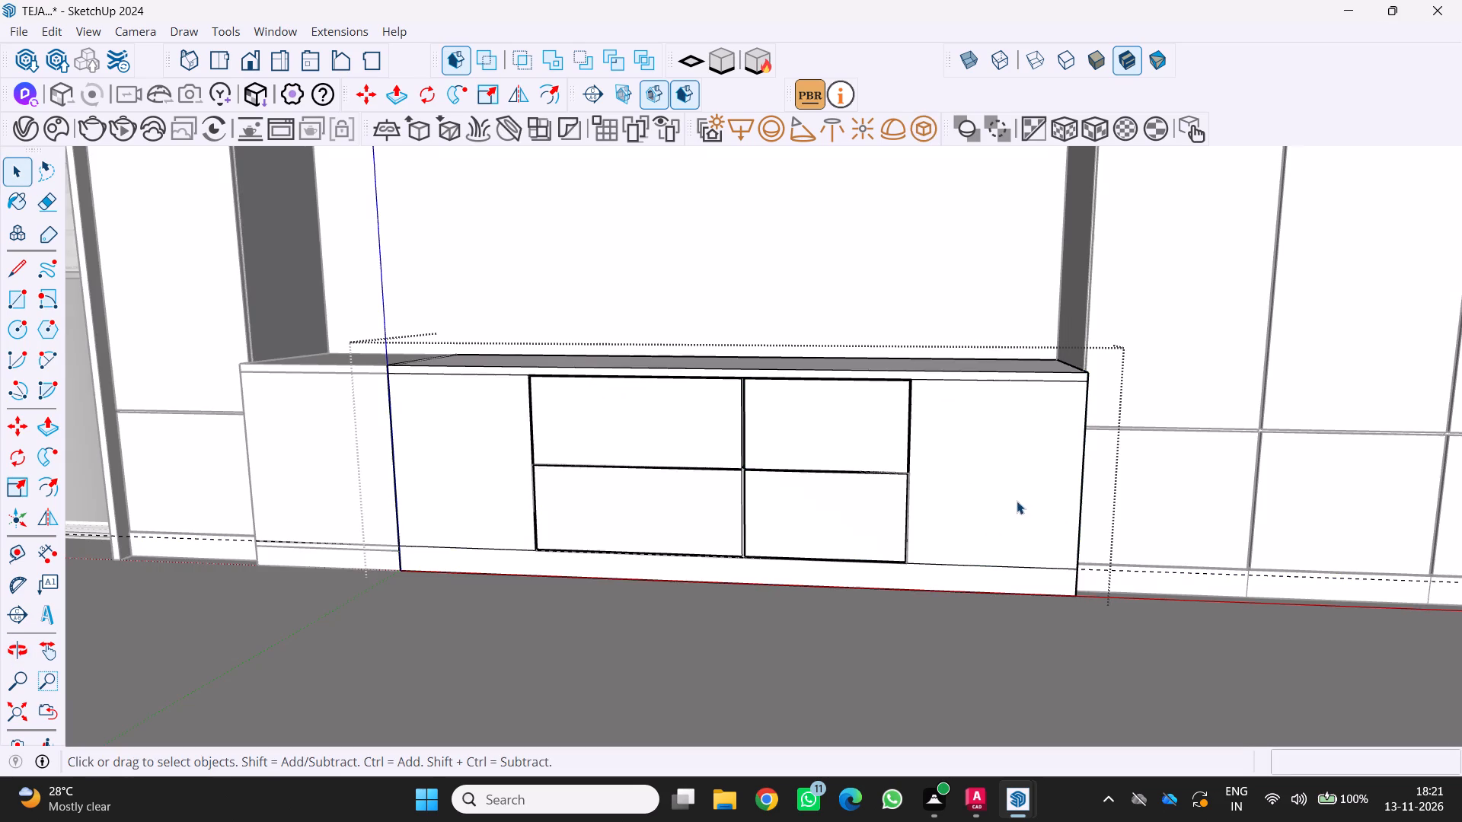
click(1014, 501)
double_click(1010, 501)
click(1006, 500)
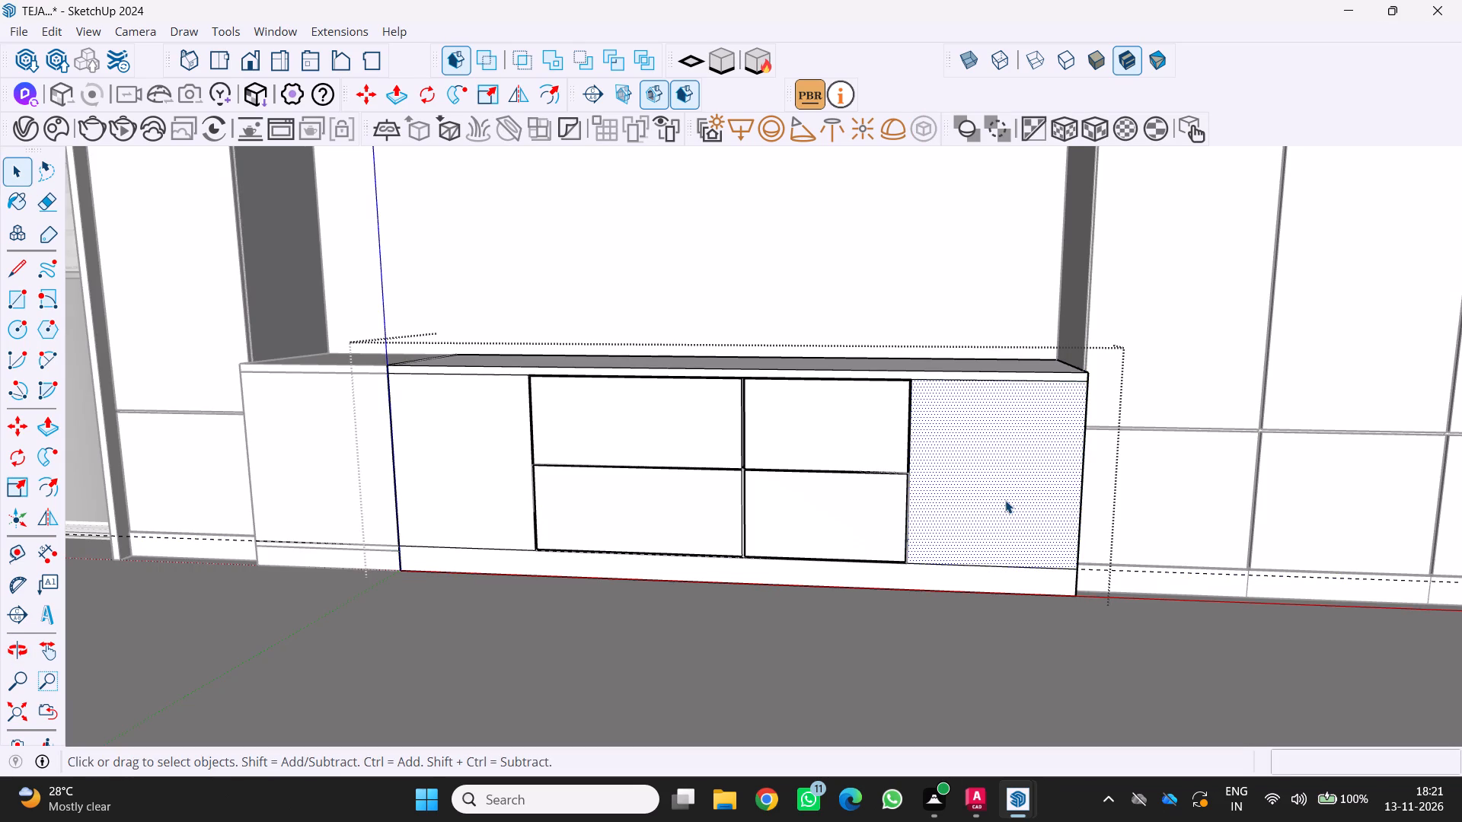
key(f)
click(924, 482)
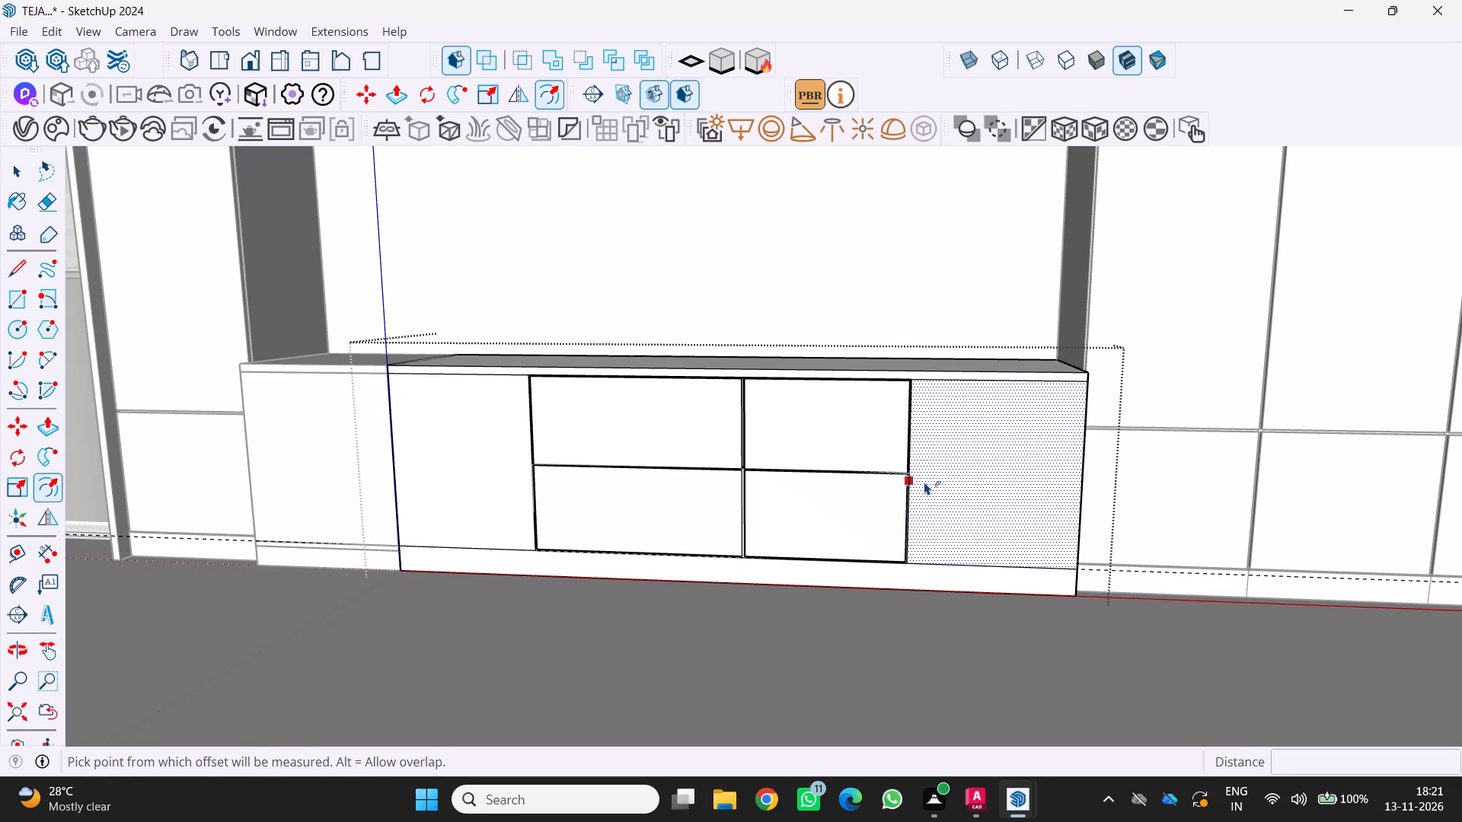
text(0.)
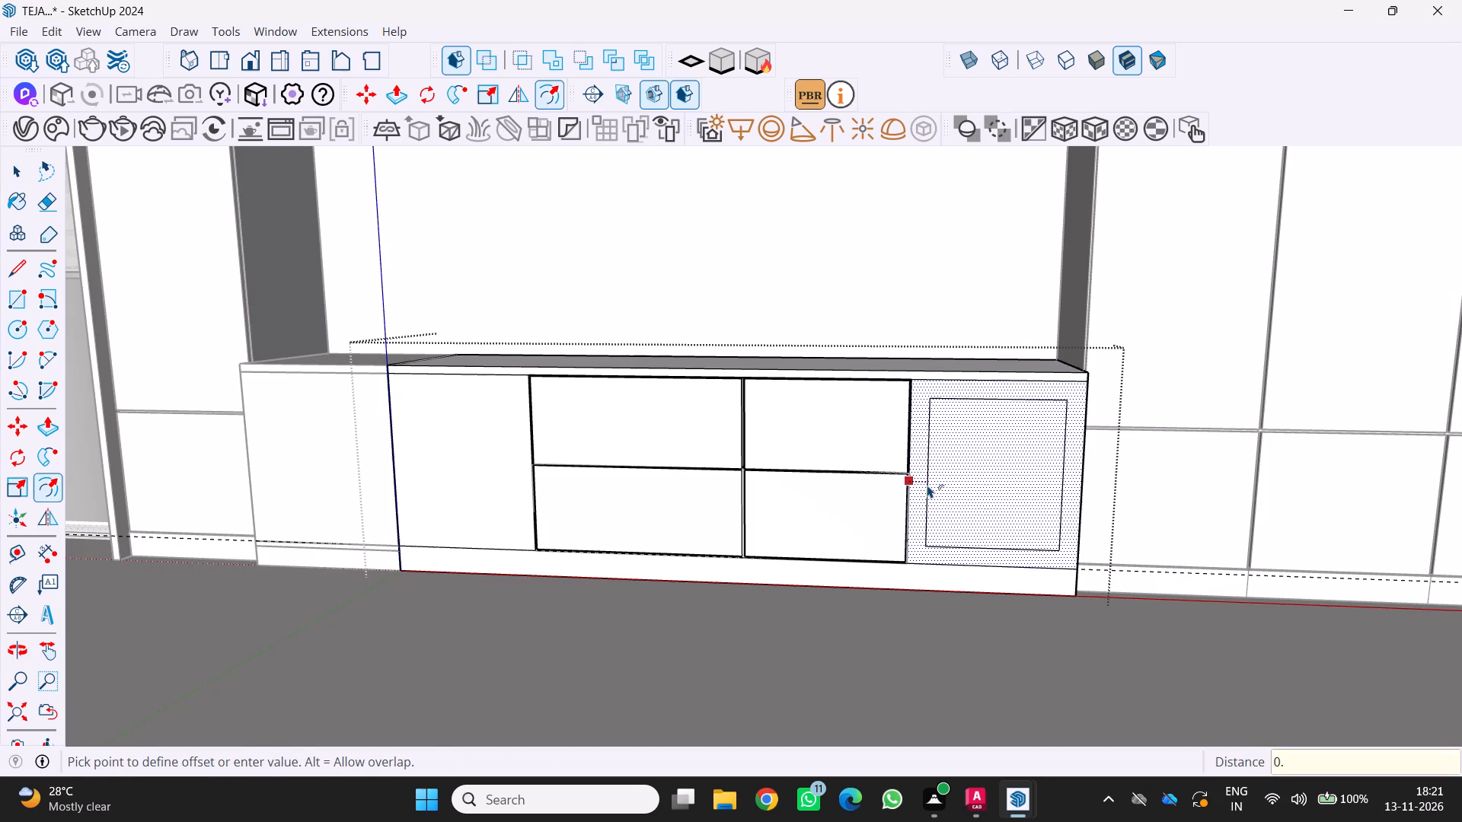
key(5)
key(Return)
scroll(927, 465, up, 1)
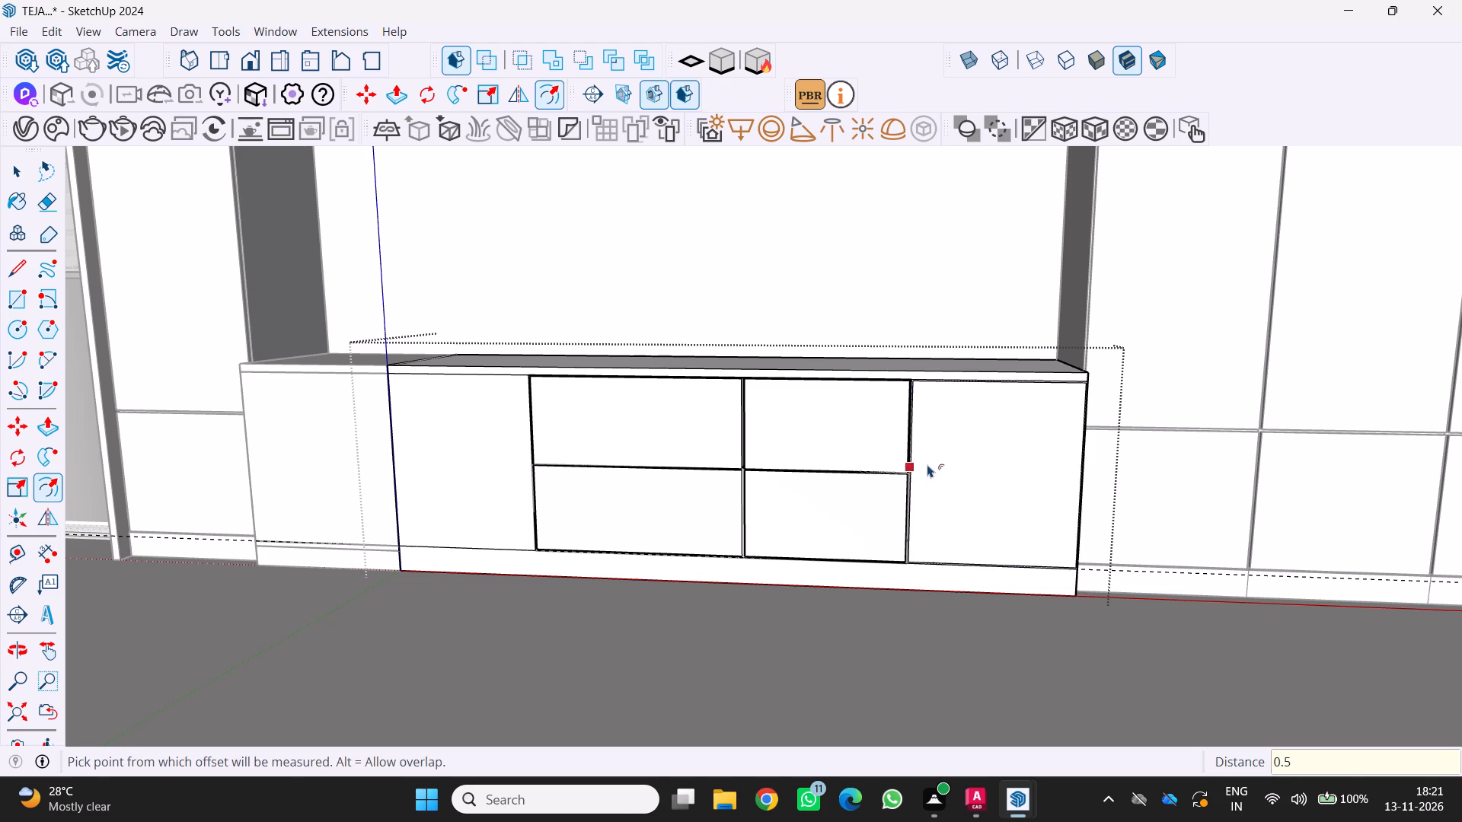
Push the thin border strip around the end front beside the narrower drawers 3 cm into the cabinet.
scroll(927, 464, up, 18)
scroll(916, 508, up, 3)
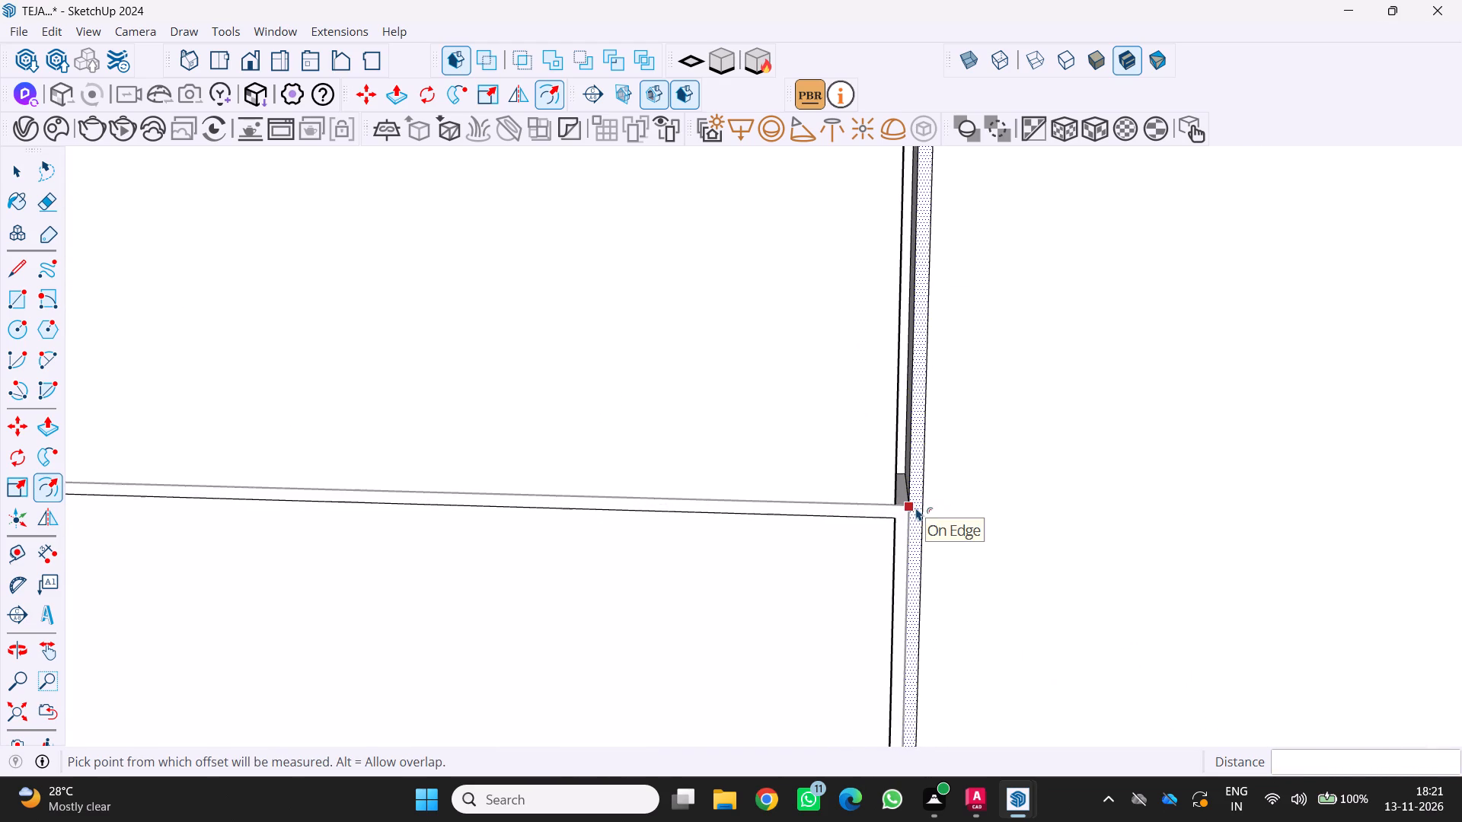
scroll(916, 508, up, 8)
scroll(888, 516, down, 14)
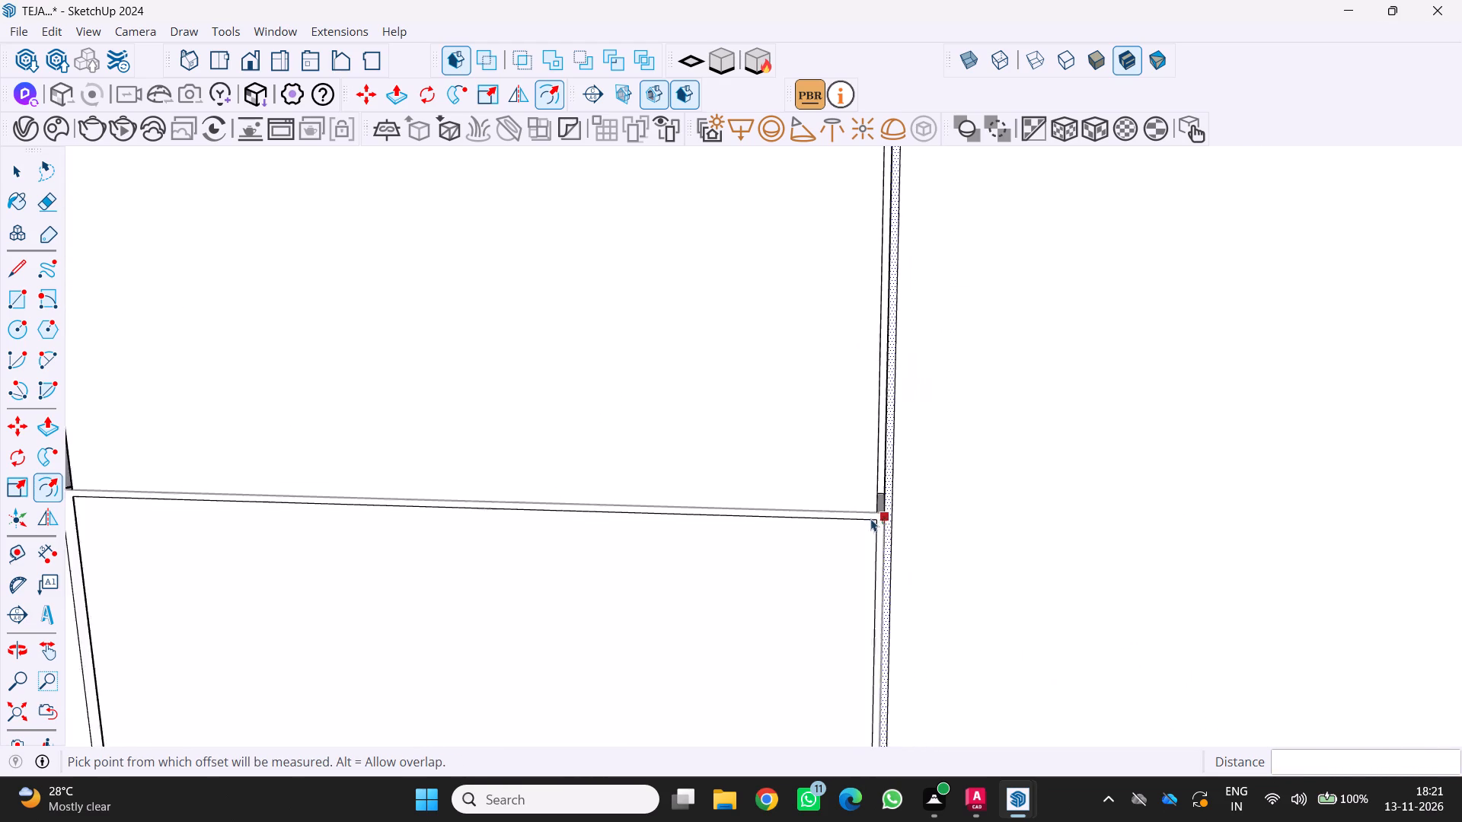
scroll(871, 518, down, 12)
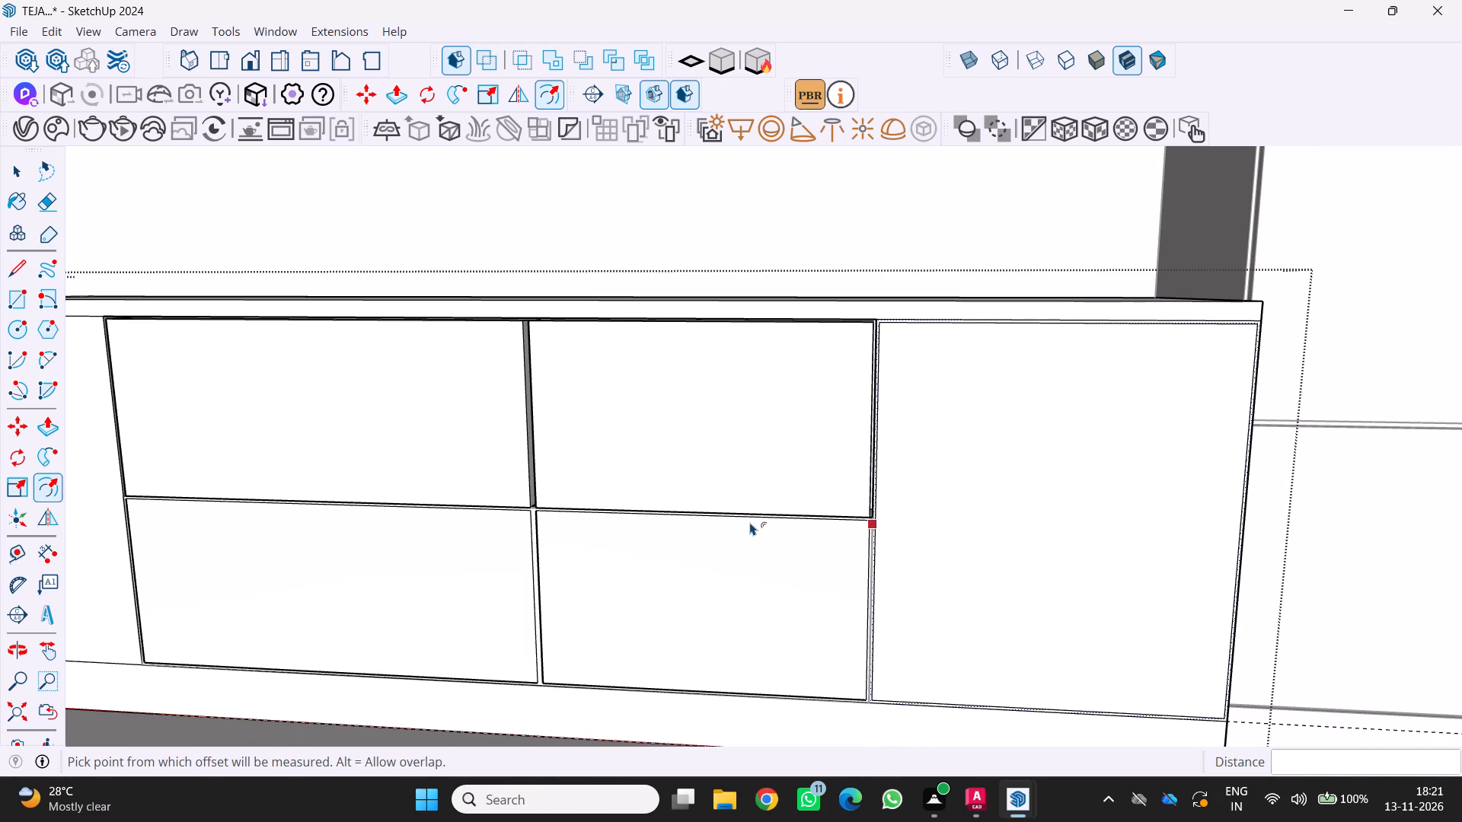
key(p)
scroll(787, 502, up, 14)
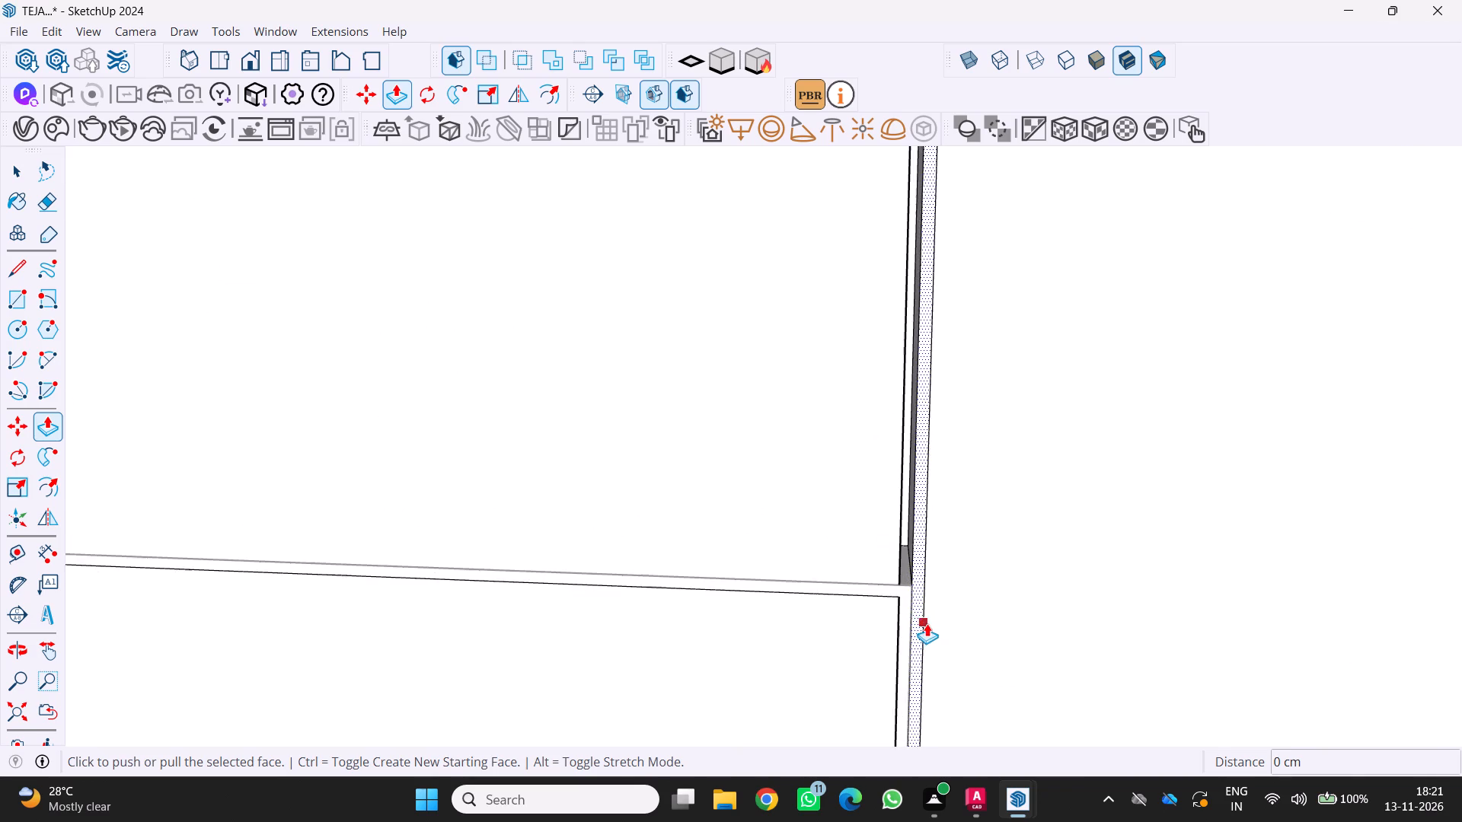
scroll(927, 623, up, 4)
click(913, 608)
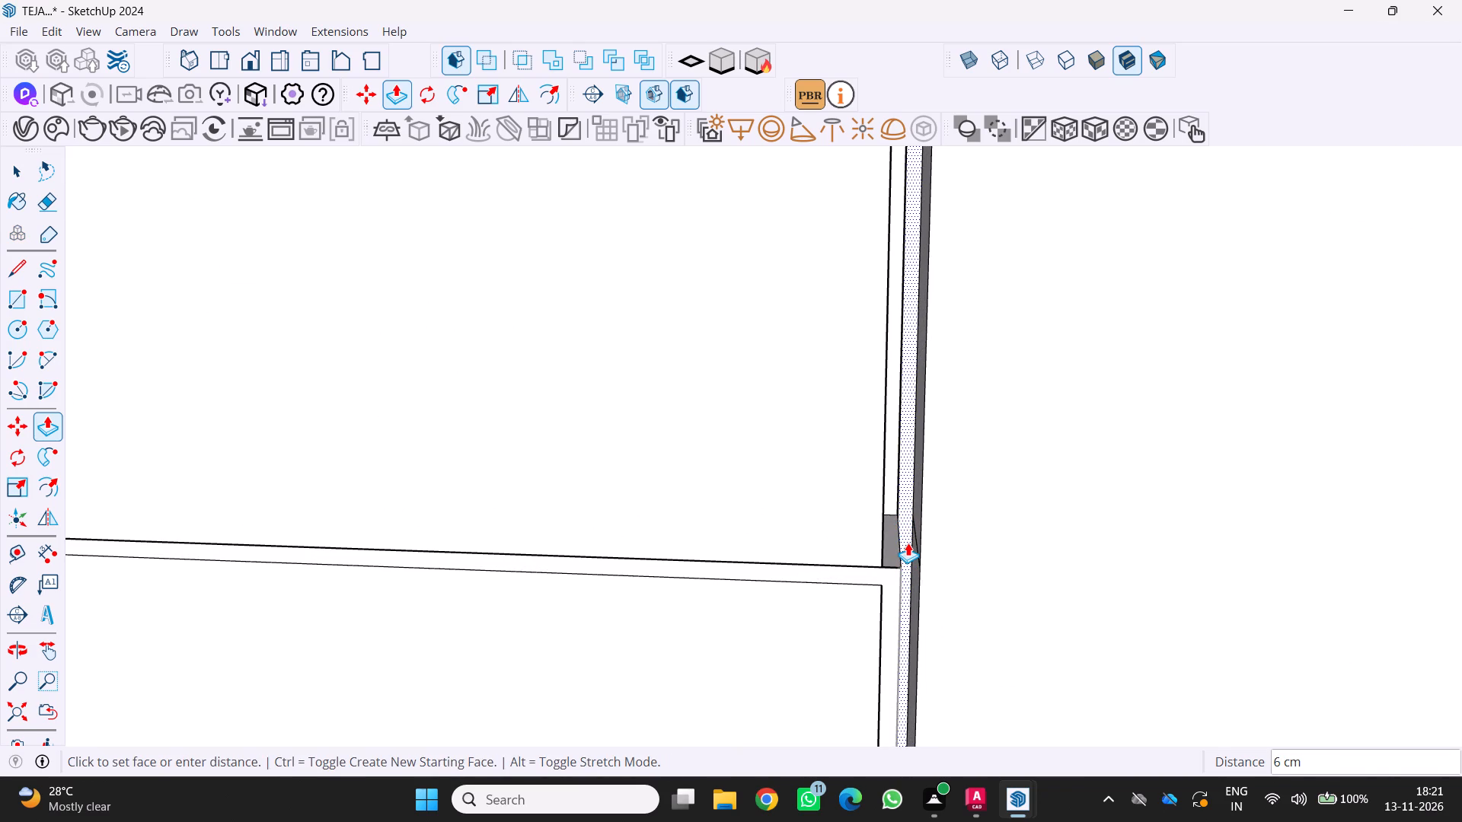
key(3)
key(Return)
scroll(906, 562, down, 16)
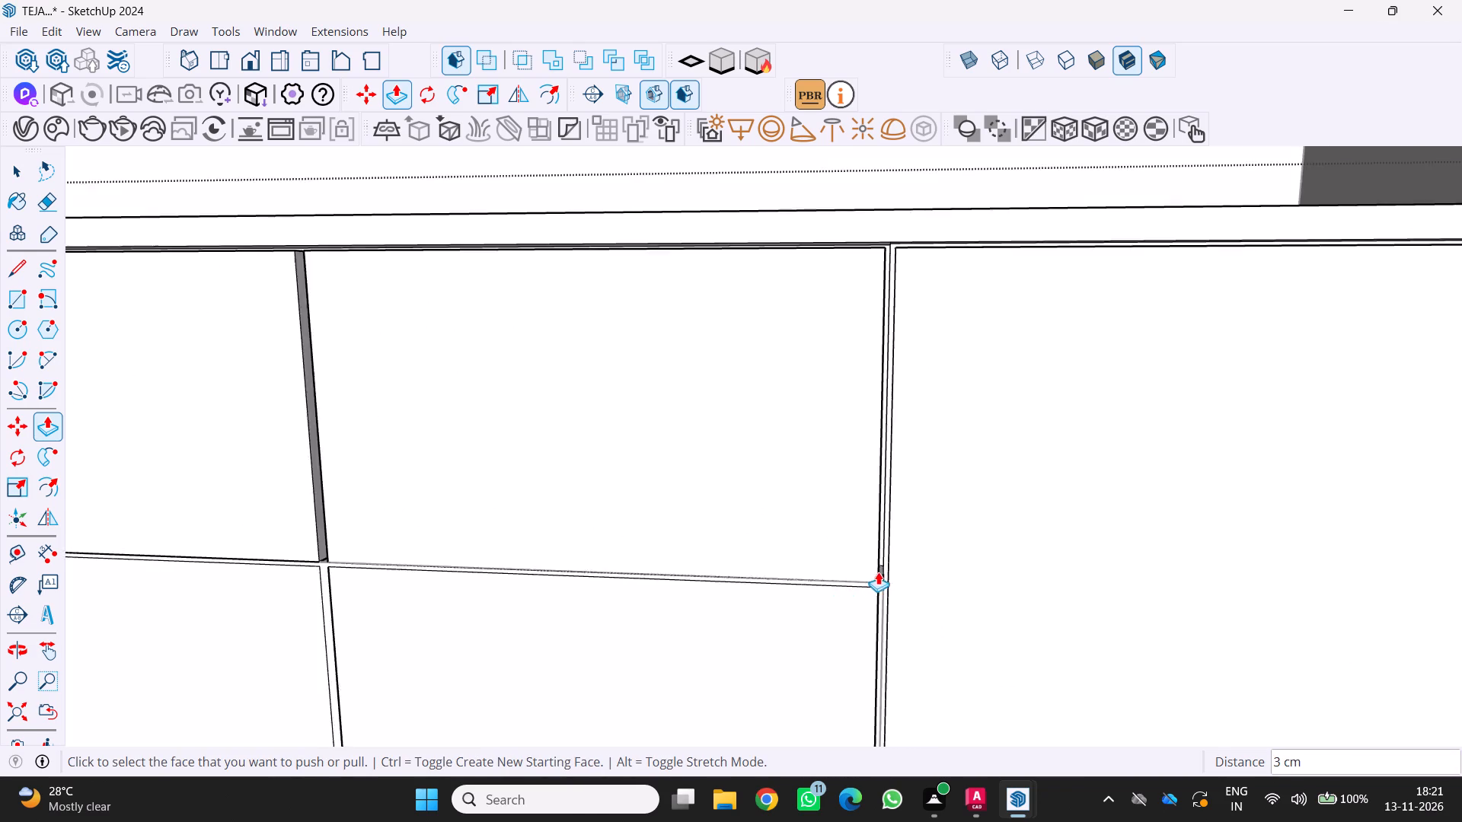
scroll(878, 572, down, 13)
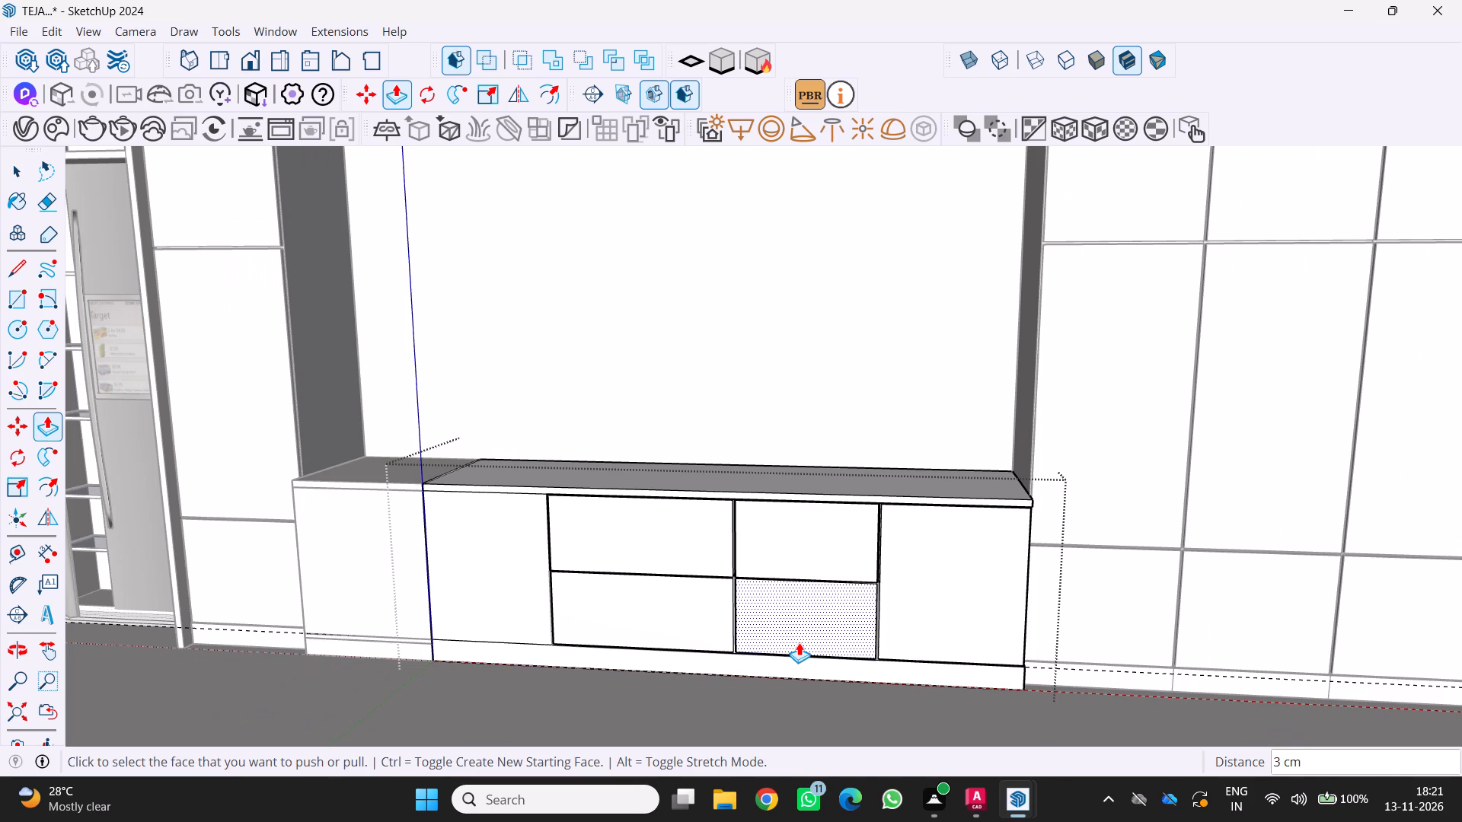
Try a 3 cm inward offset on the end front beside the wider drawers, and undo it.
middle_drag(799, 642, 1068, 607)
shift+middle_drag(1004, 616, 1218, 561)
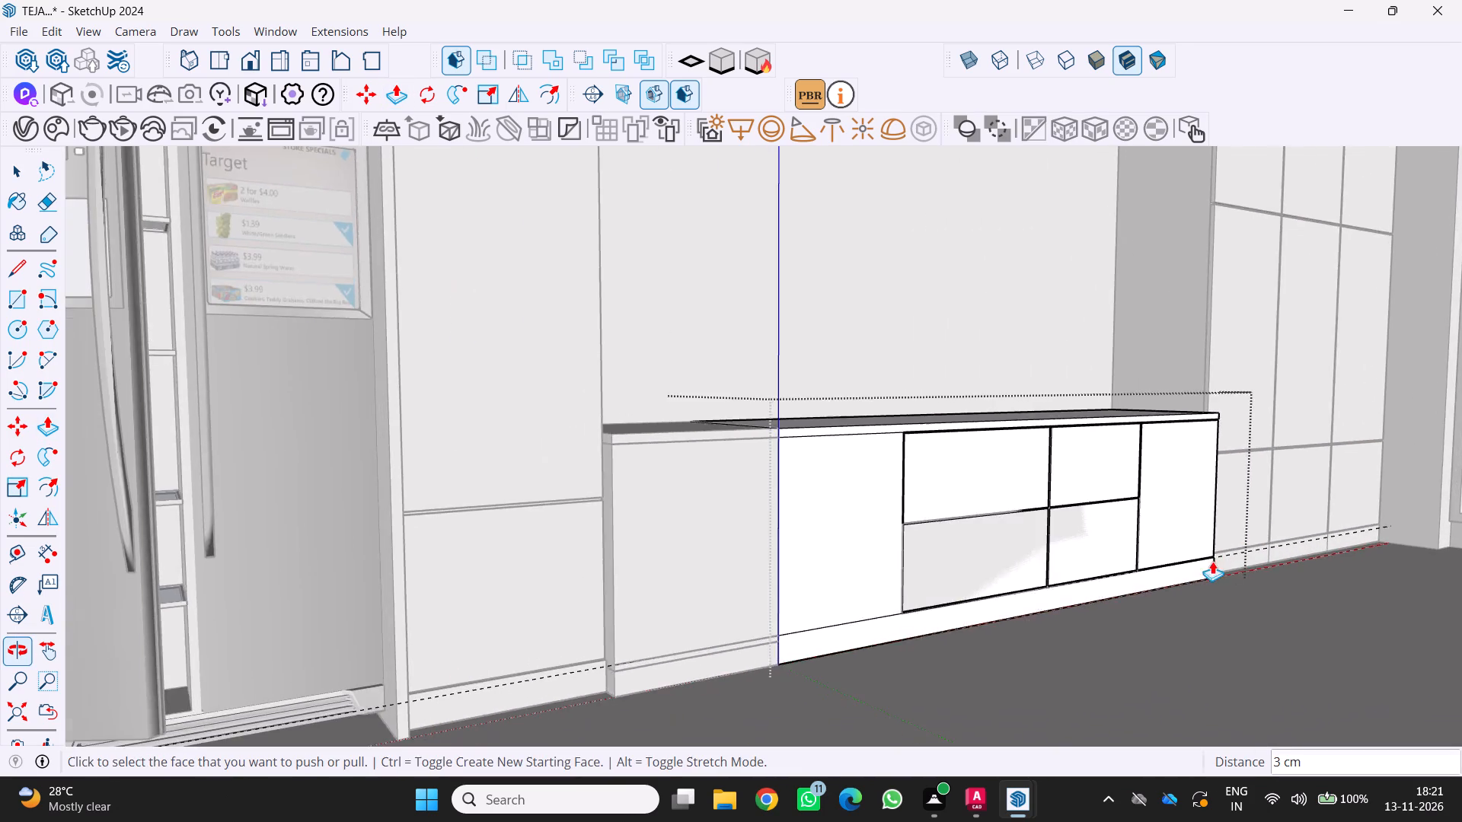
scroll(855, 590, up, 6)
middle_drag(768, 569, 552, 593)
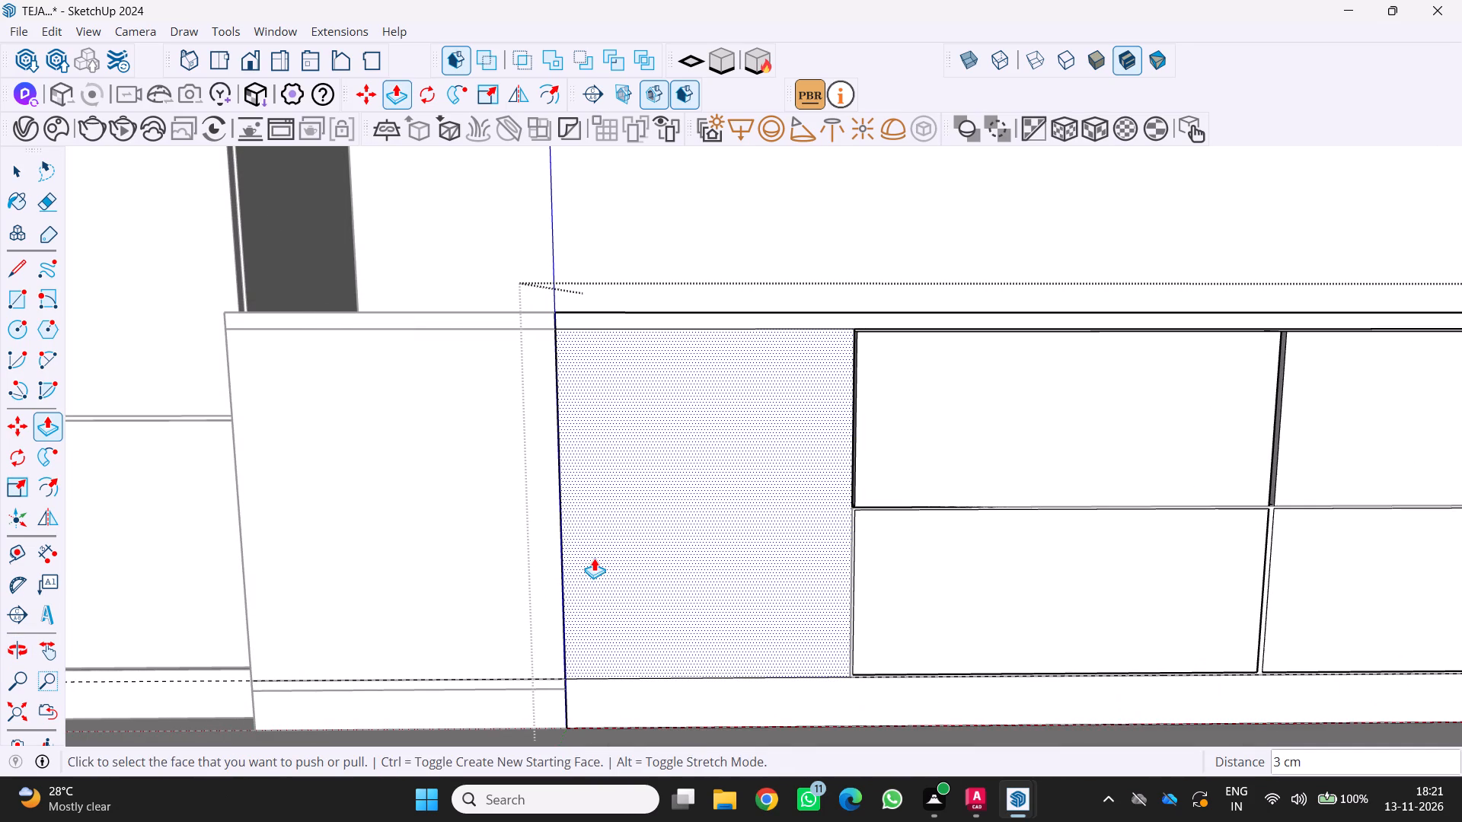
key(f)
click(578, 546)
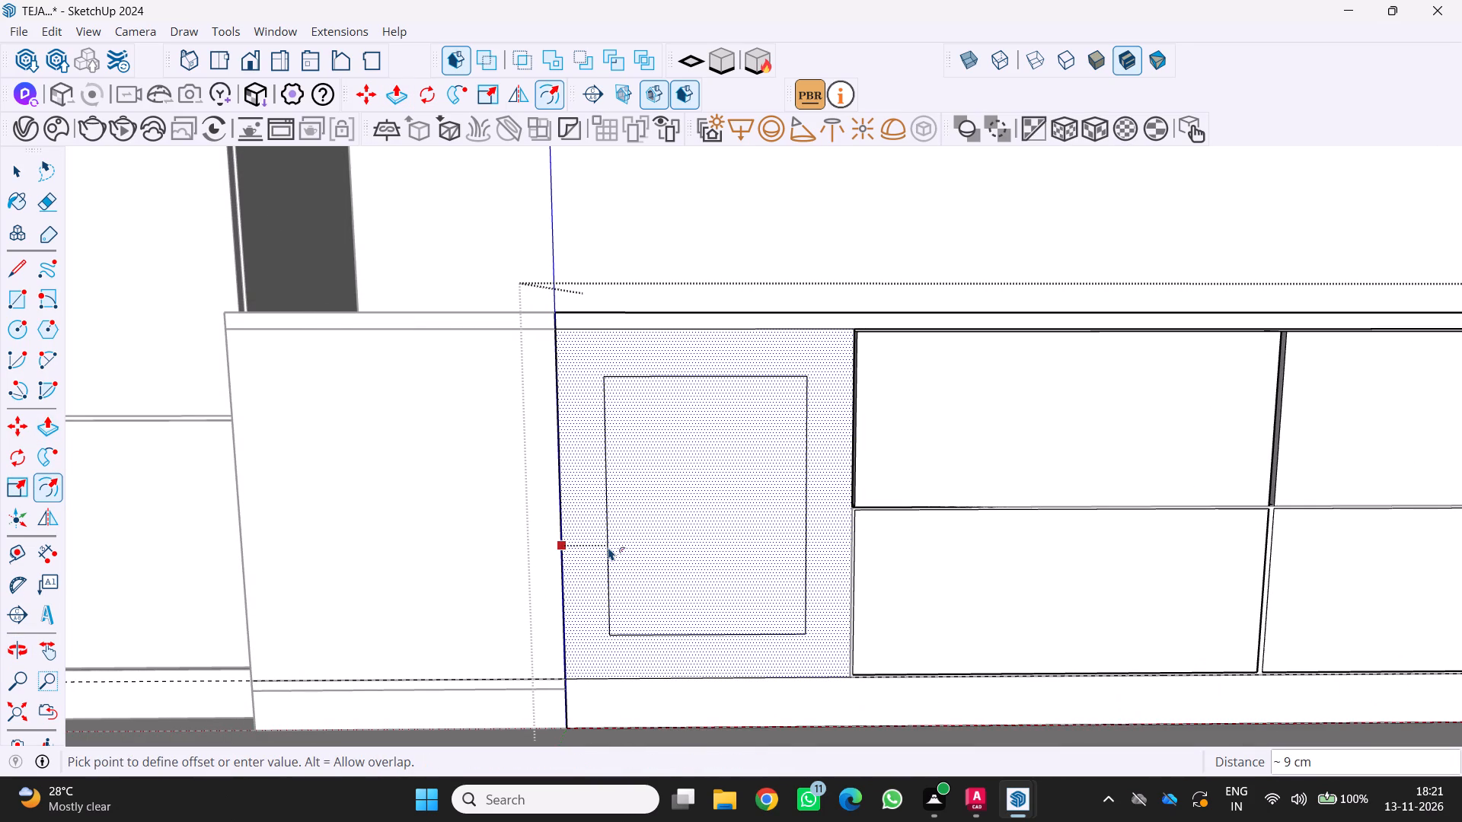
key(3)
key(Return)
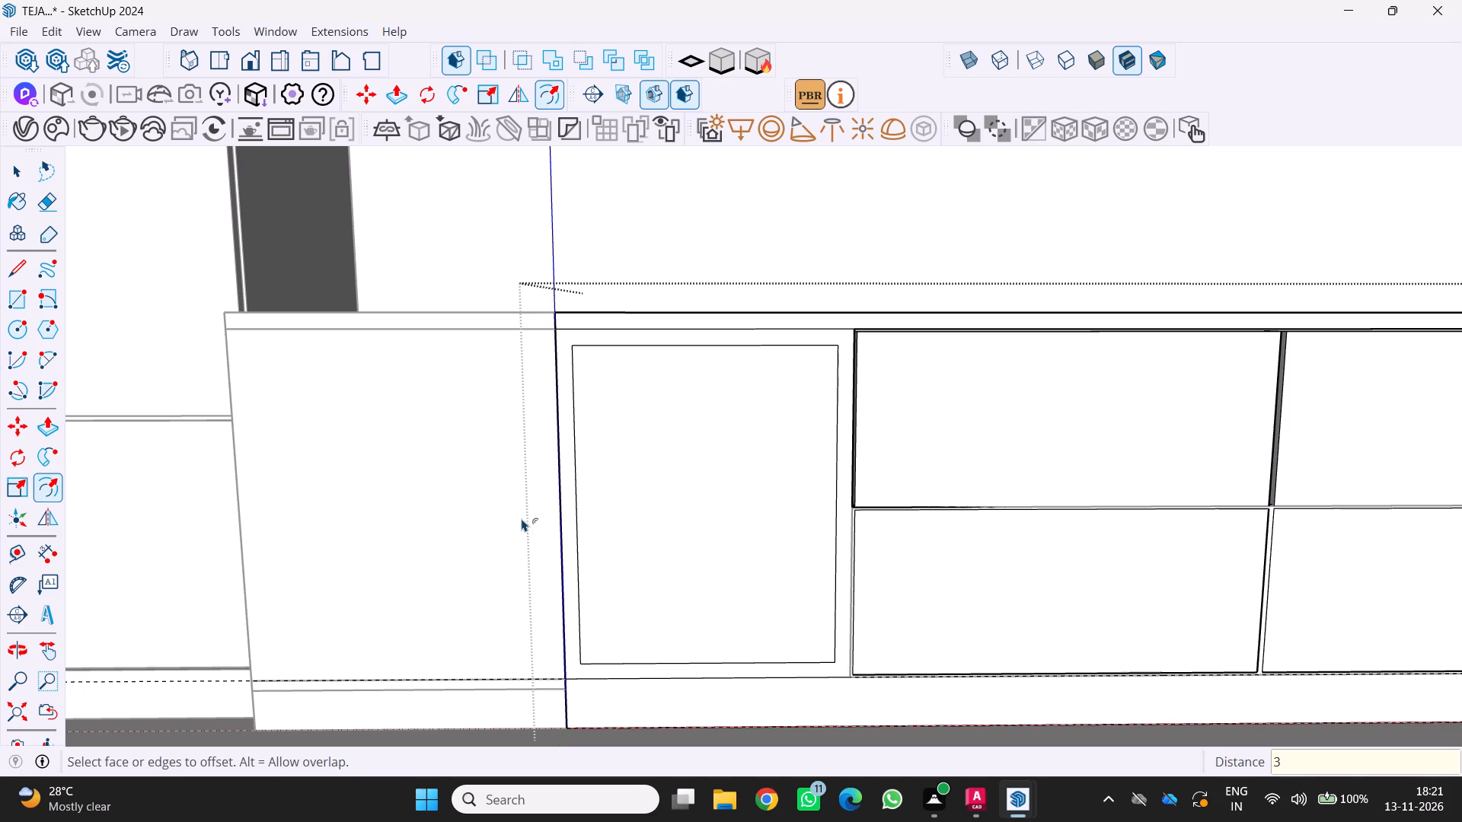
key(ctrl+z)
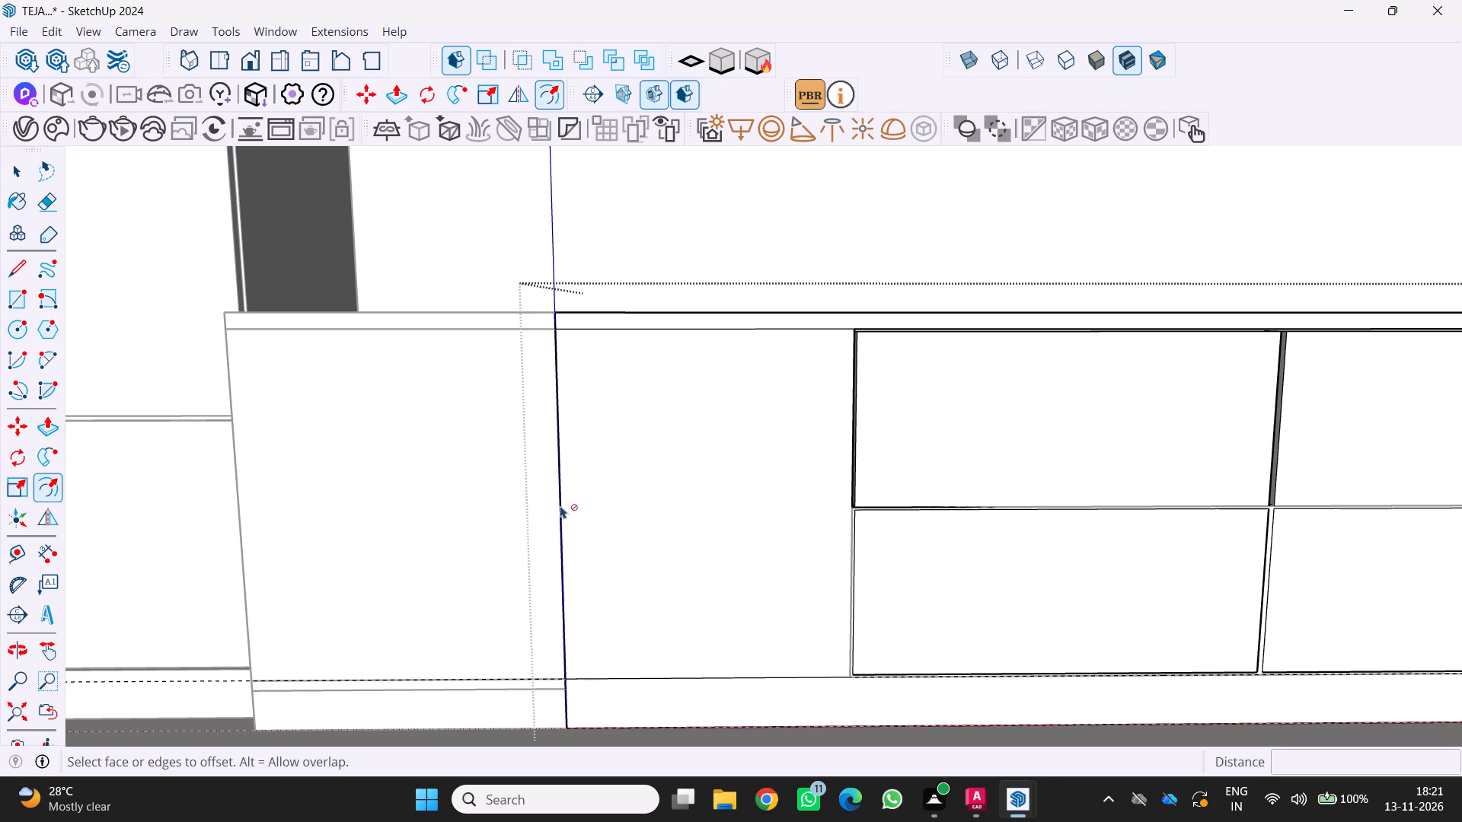
Offset the end front beside the wider drawers inward by 0.5 cm.
click(578, 527)
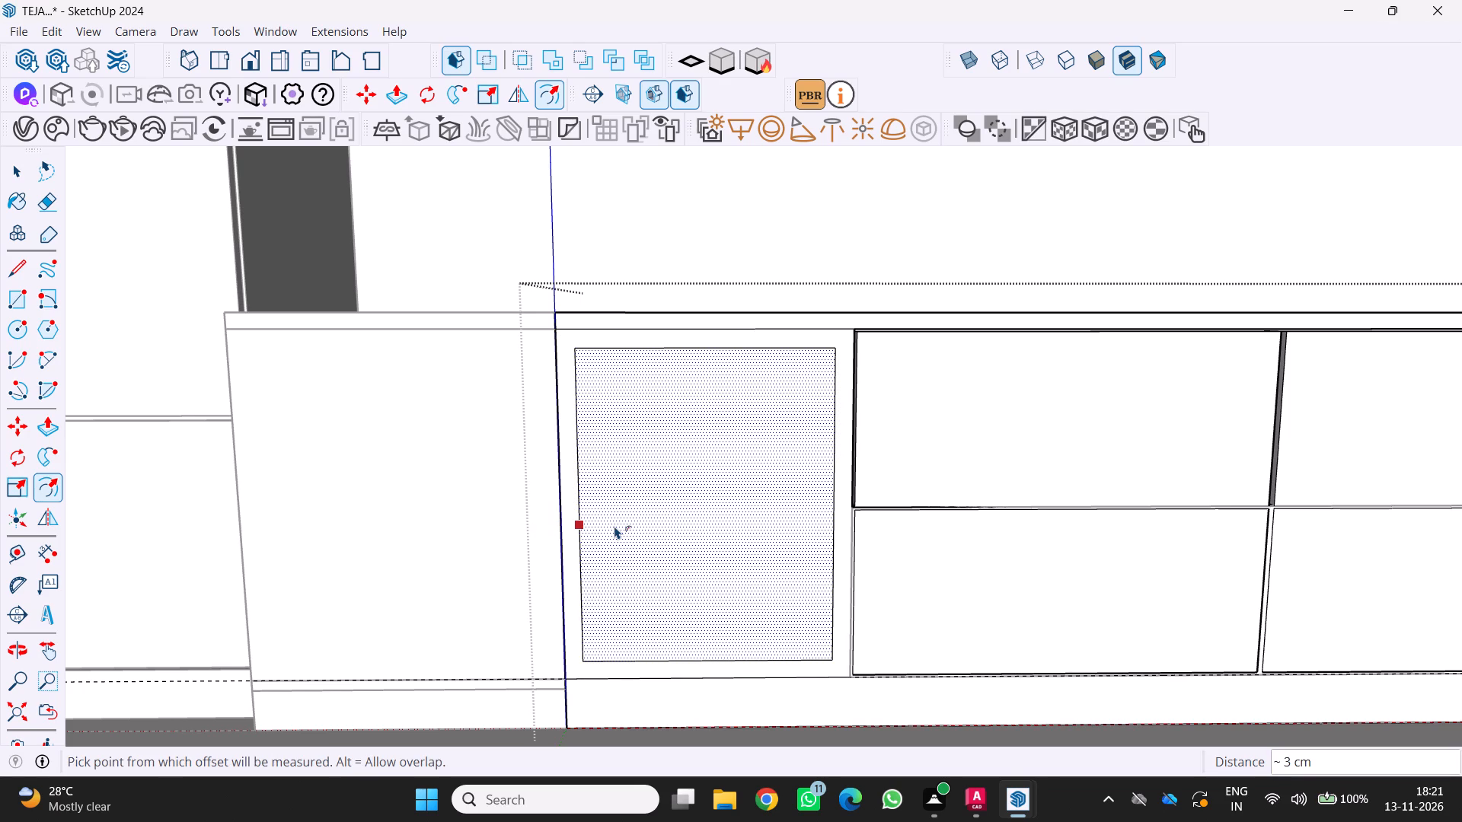
text(0.)
key(5)
key(Return)
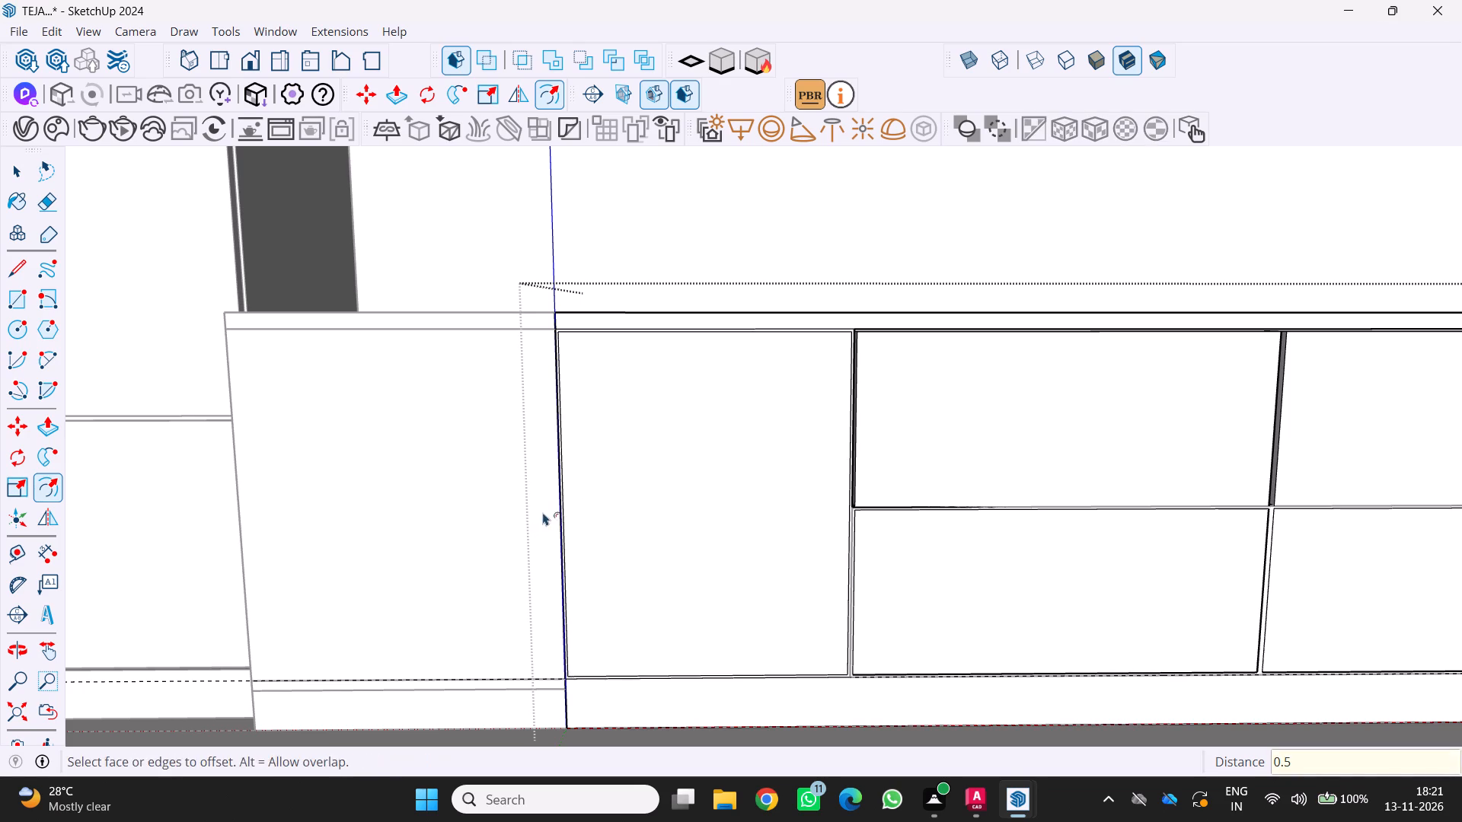
Push the thin border strip around the end front beside the wider drawers 3 cm into the cabinet.
scroll(572, 503, up, 12)
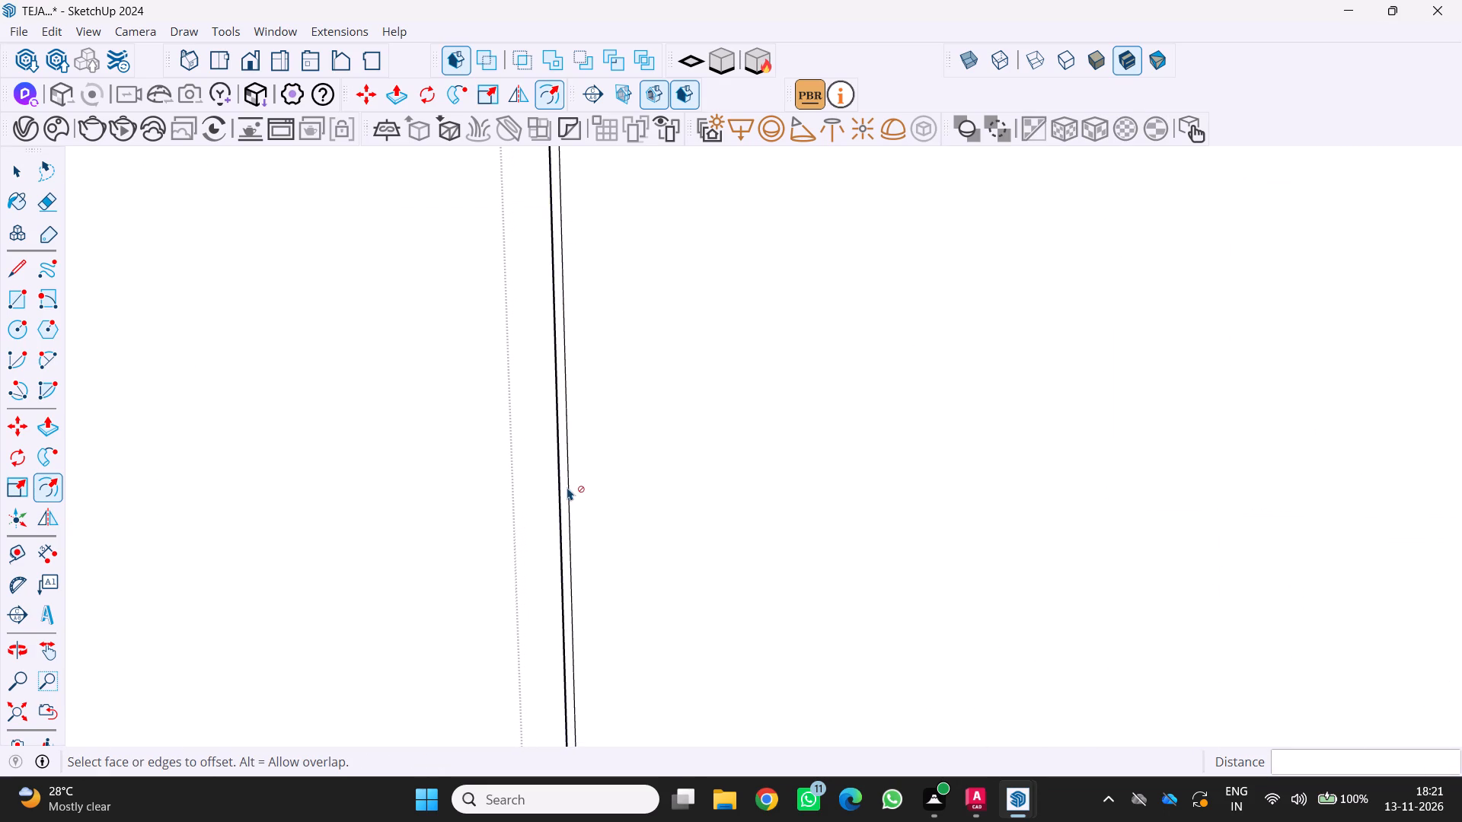
key(p)
scroll(540, 502, up, 5)
drag(571, 547, 579, 543)
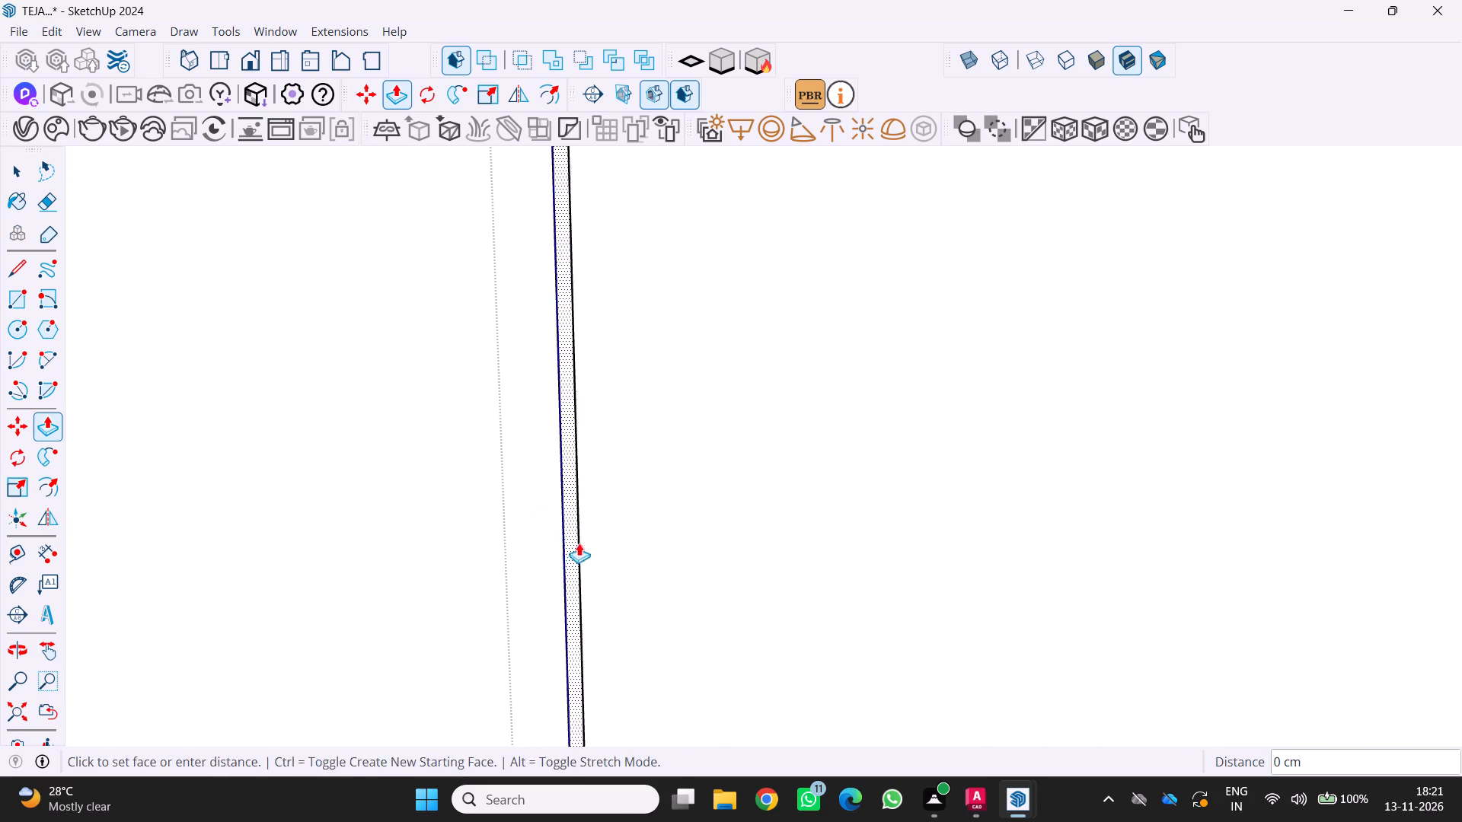
drag(579, 543, 580, 541)
key(3)
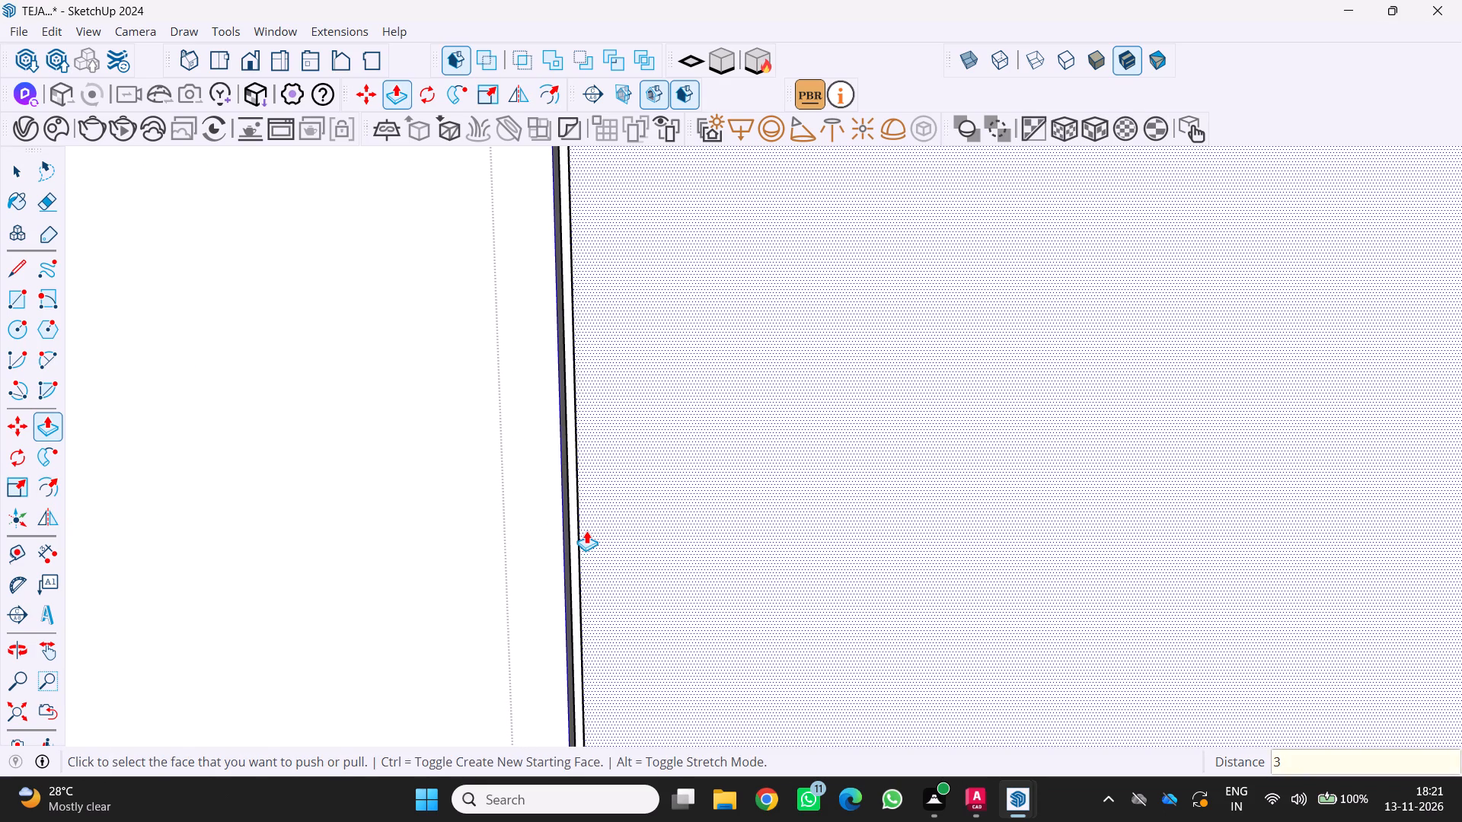
key(Return)
scroll(585, 536, down, 20)
scroll(585, 536, down, 5)
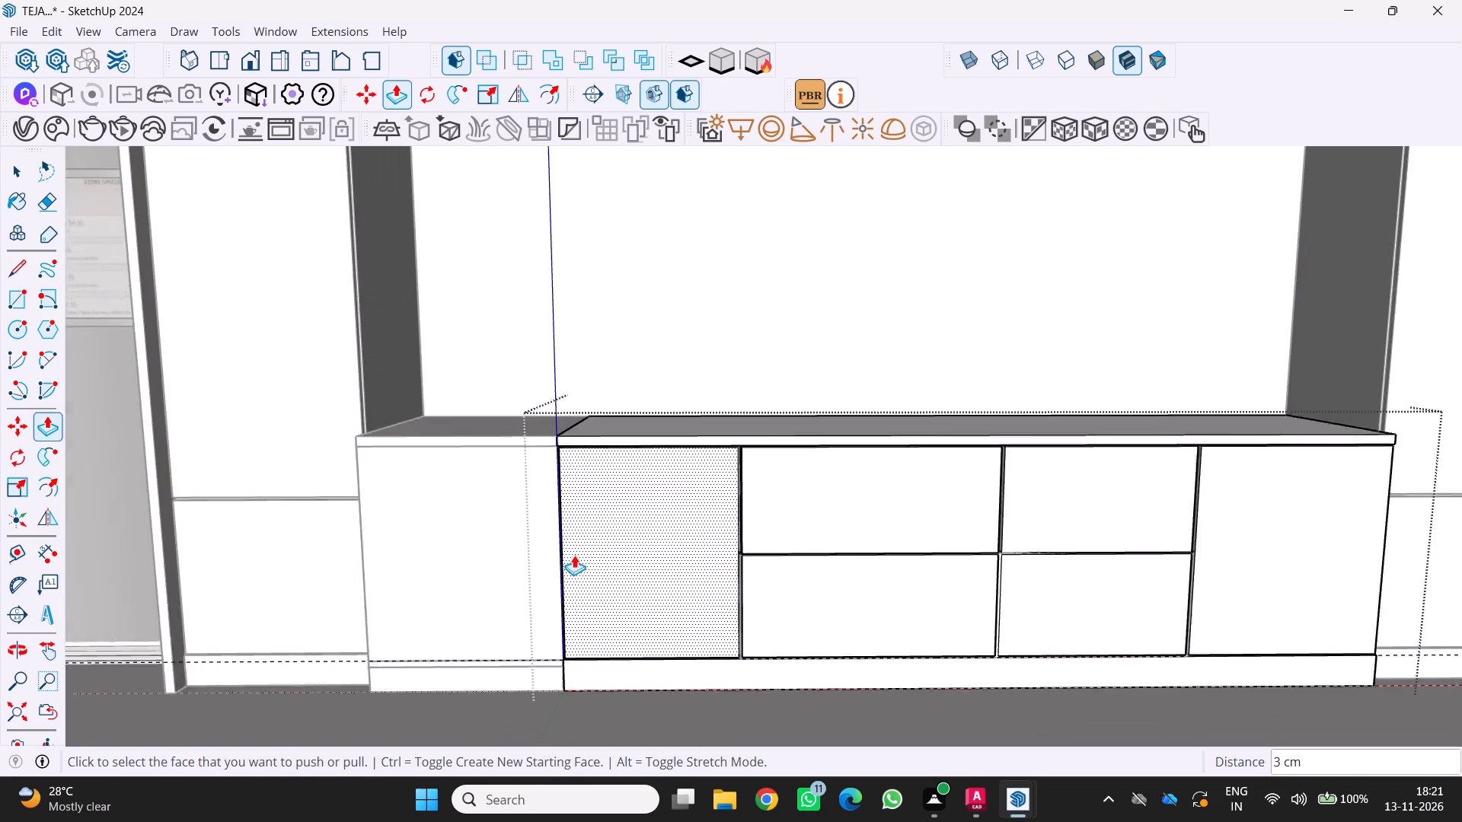
scroll(574, 555, down, 2)
scroll(455, 578, up, 5)
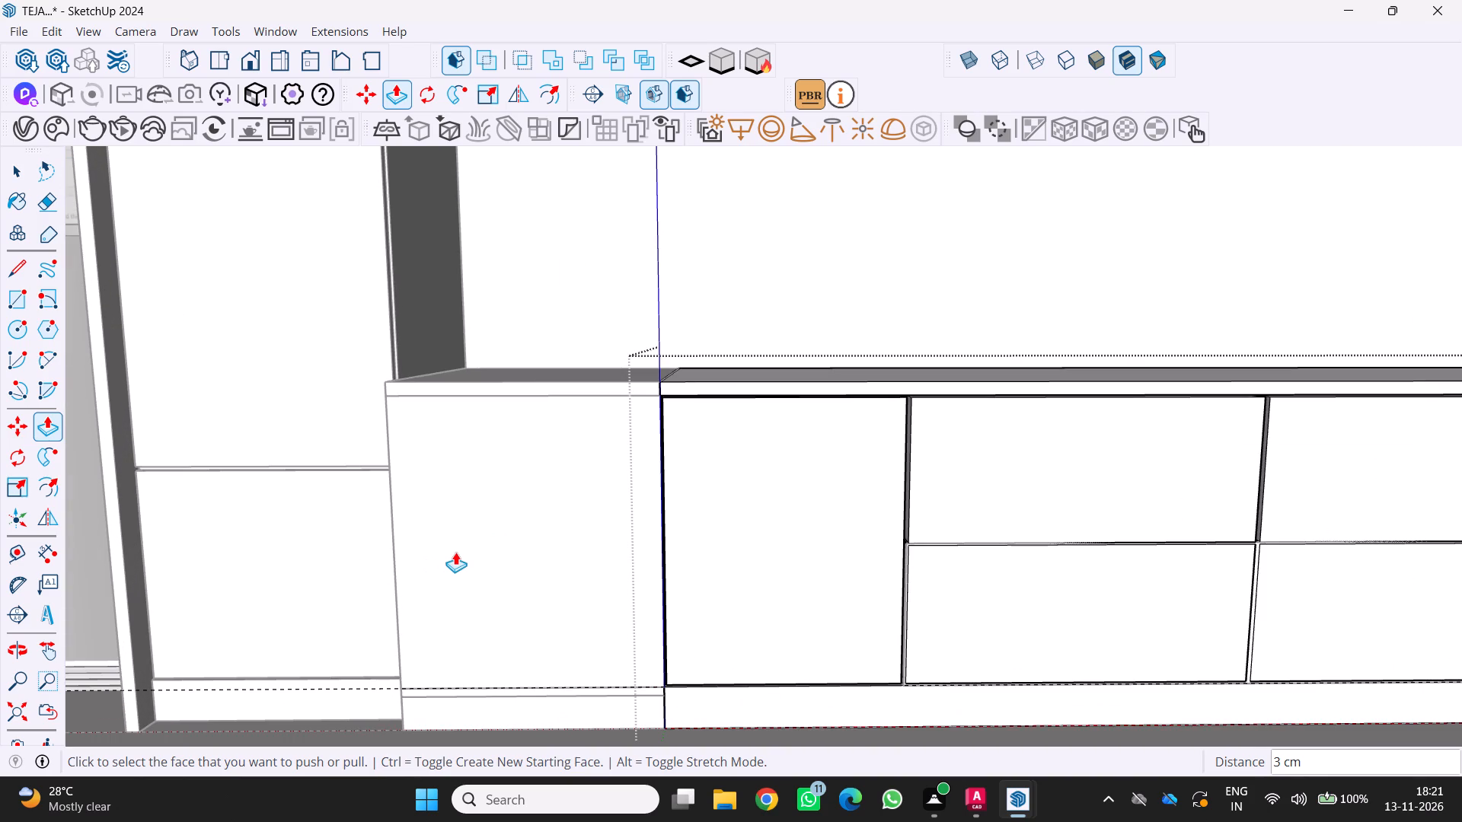
Offset the front face of the low cabinet block beside the fridge-side tall unit inward by 0.5 cm.
key(space)
click(454, 550)
click(454, 550)
click(454, 550)
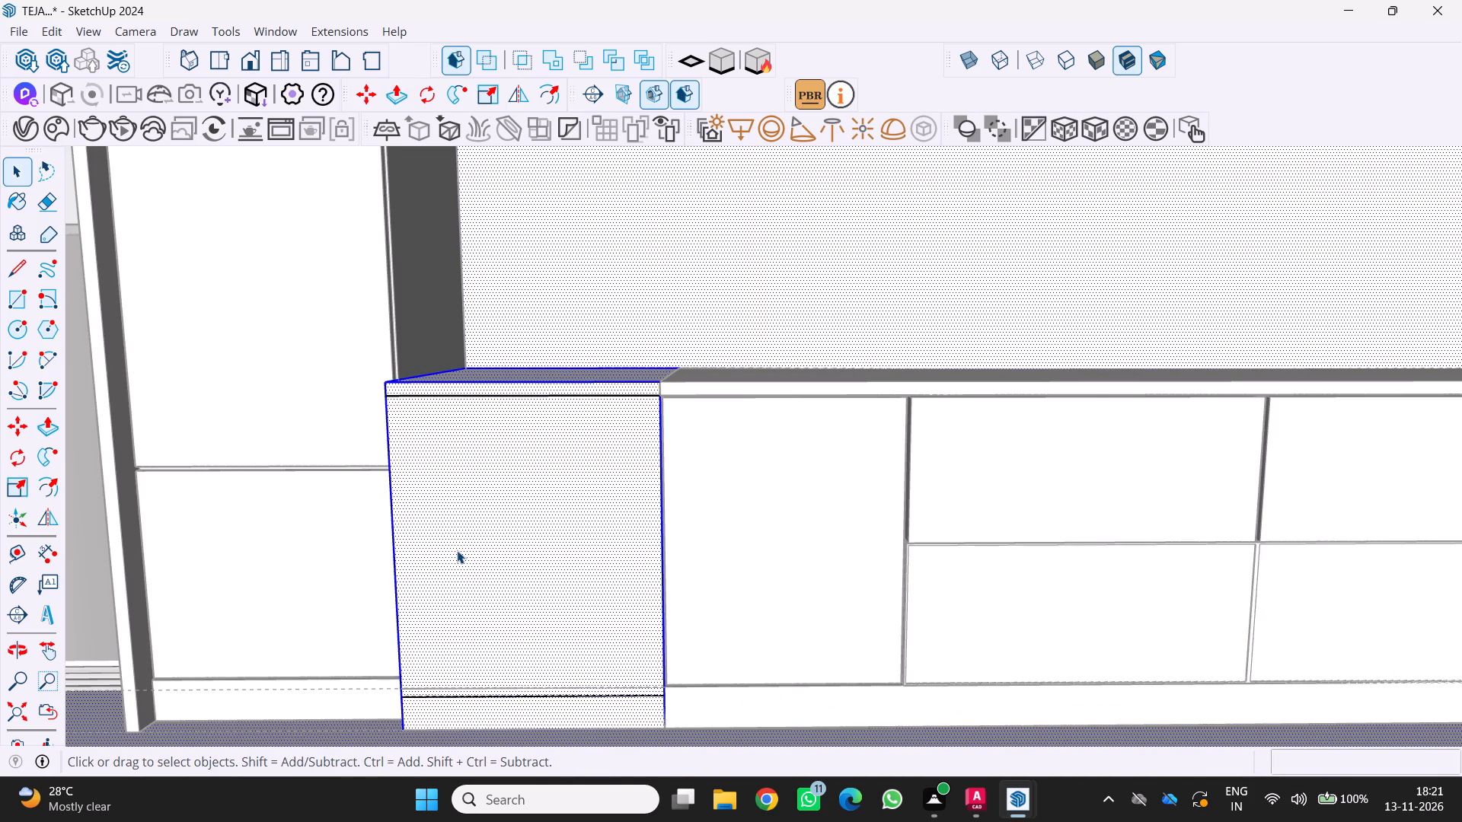
key(f)
click(432, 538)
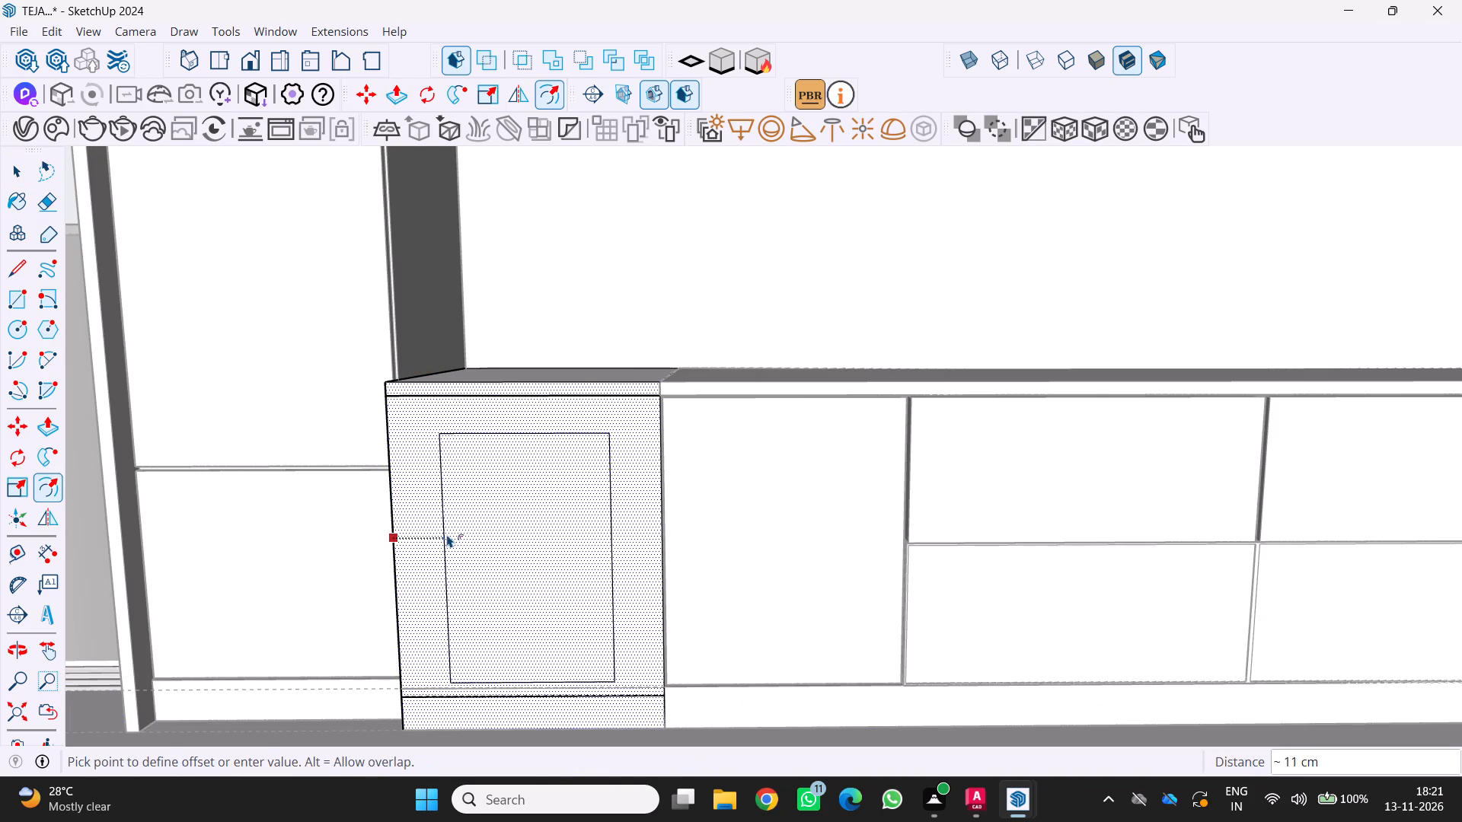
text(0.)
key(5)
key(Return)
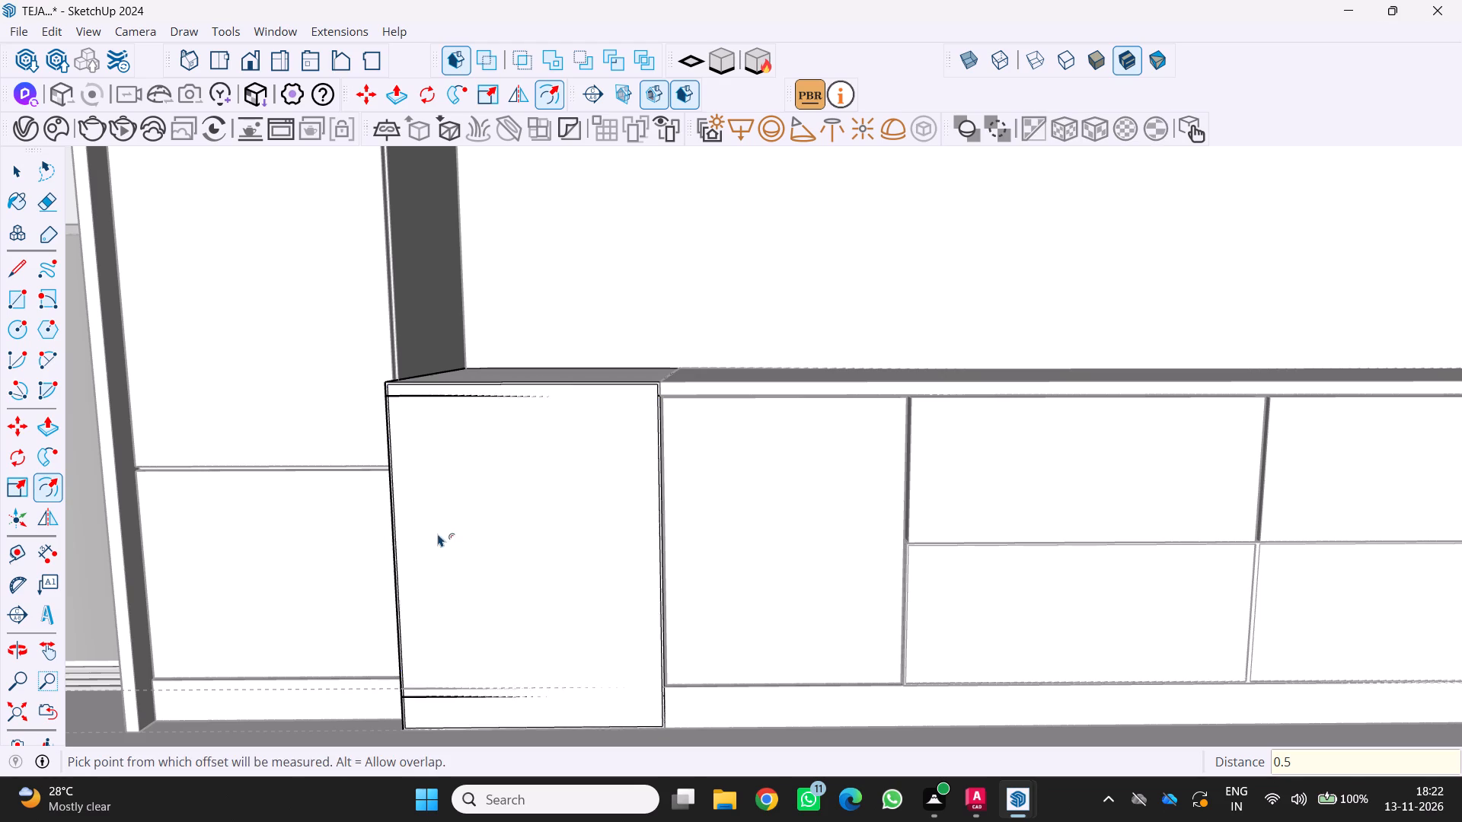
Push the thin border strip around that low cabinet block's front 3 cm into the cabinet.
scroll(391, 481, up, 3)
scroll(388, 413, up, 2)
middle_drag(388, 413, 504, 437)
middle_click(504, 437)
middle_click(504, 437)
scroll(425, 429, up, 2)
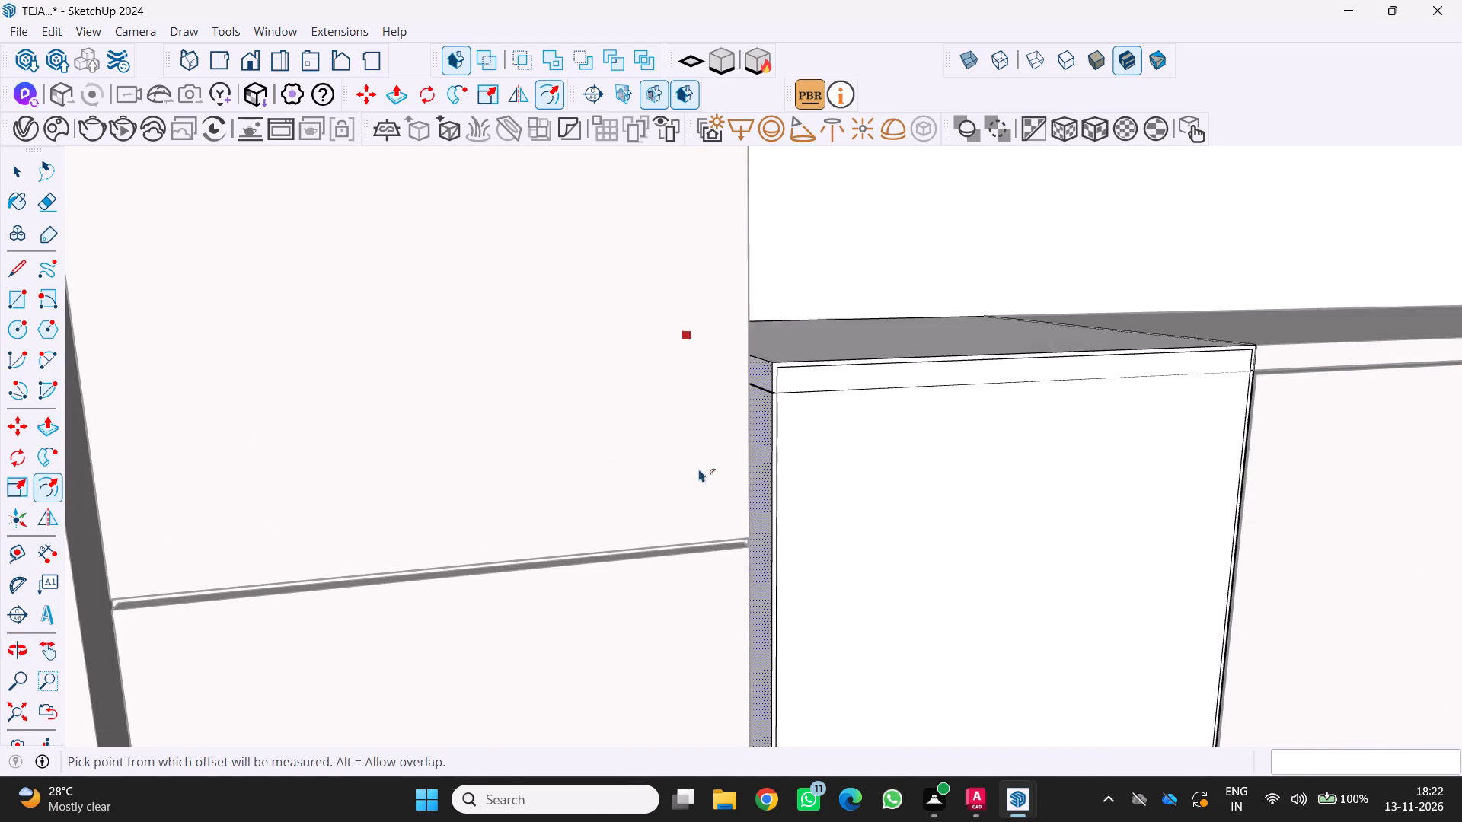
scroll(699, 468, up, 3)
middle_drag(784, 453, 697, 473)
middle_click(696, 473)
scroll(760, 448, up, 5)
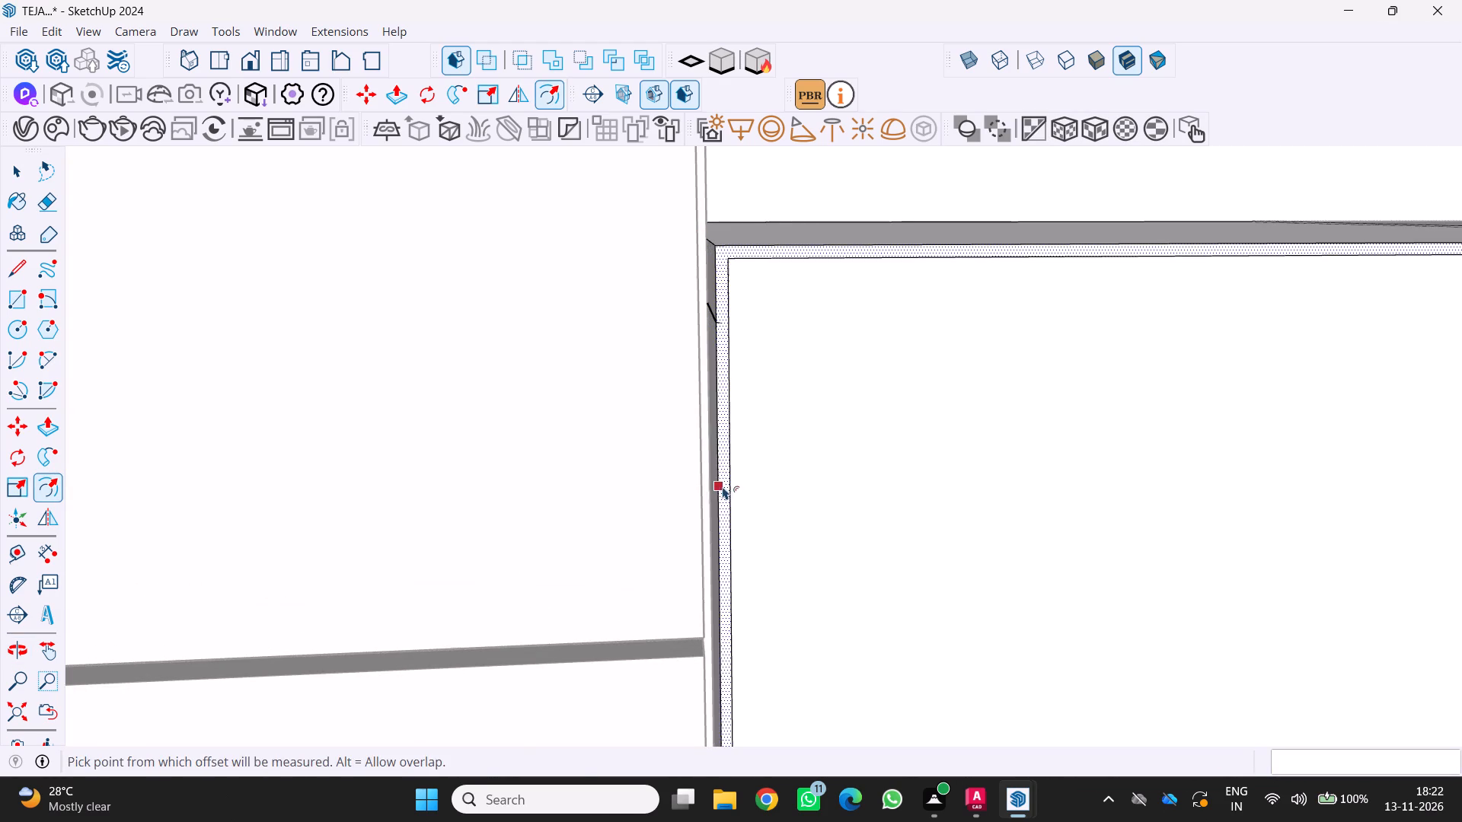
key(p)
scroll(719, 443, up, 2)
key(space)
click(725, 454)
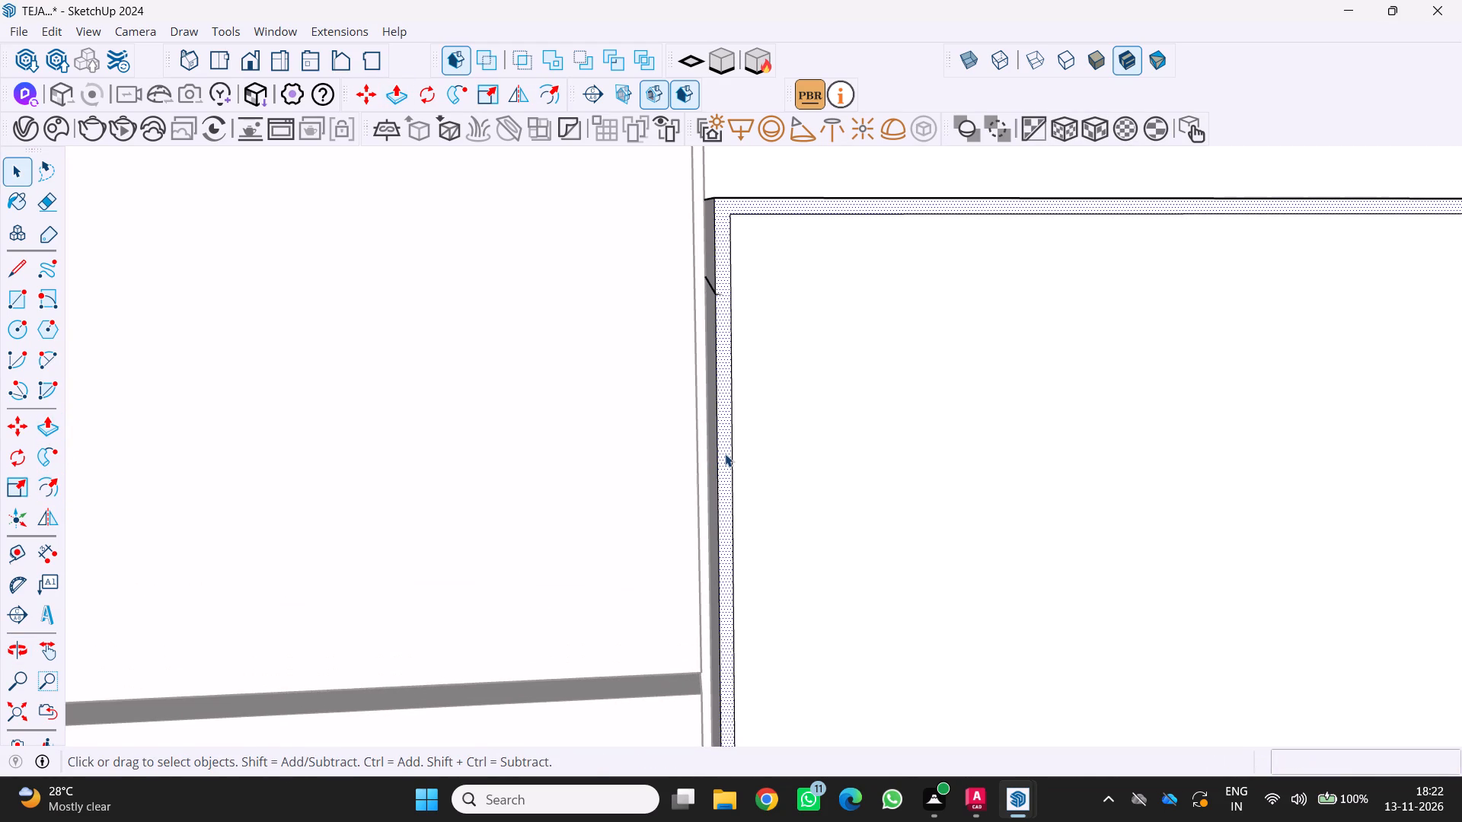
key(p)
click(725, 454)
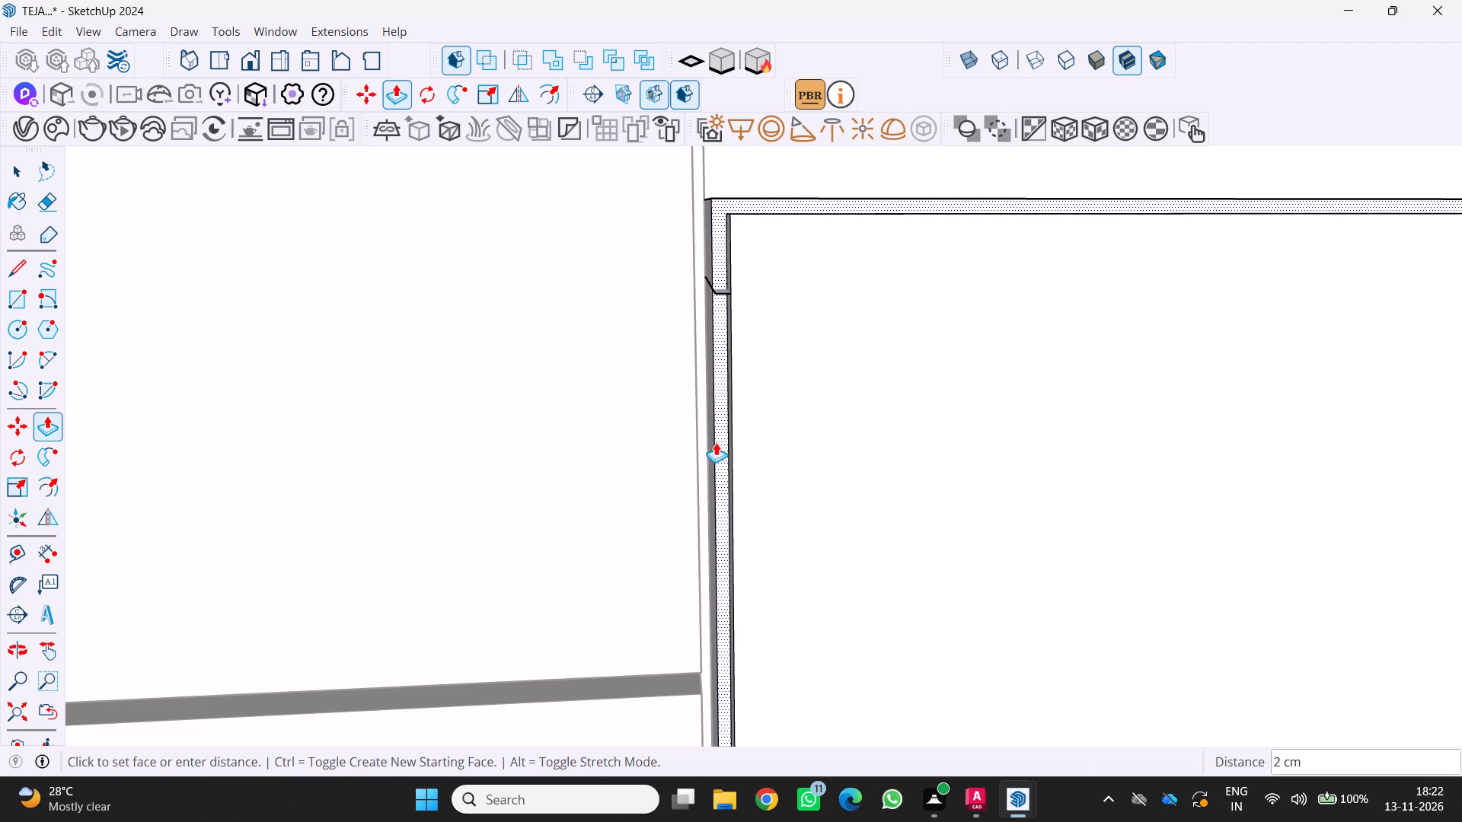
key(3)
key(Return)
Check the recessed border on the low cabinet block and leave its group.
scroll(698, 446, down, 20)
scroll(698, 446, down, 1)
middle_drag(733, 485, 641, 455)
scroll(647, 456, down, 3)
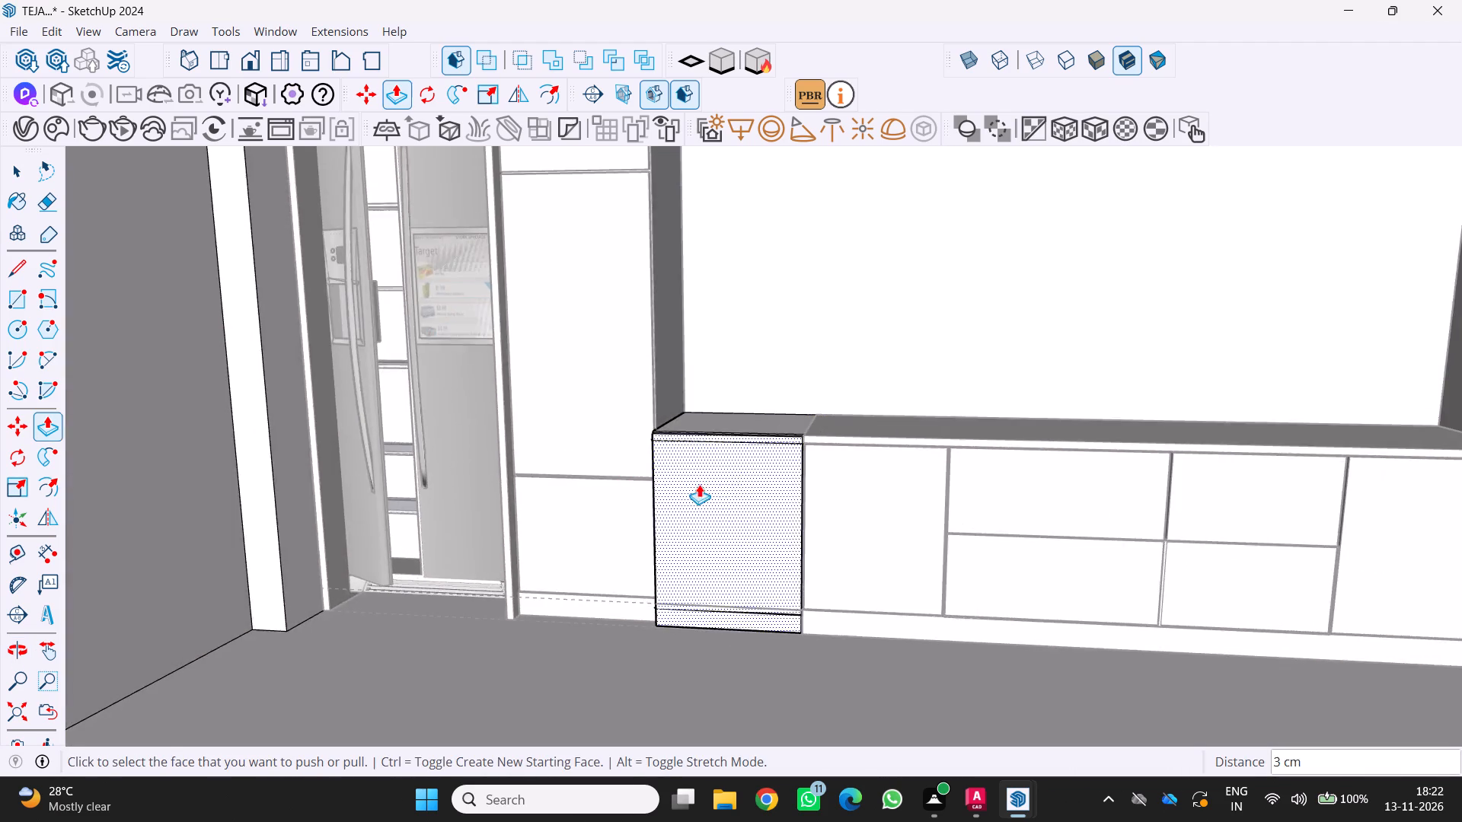
scroll(733, 474, up, 4)
scroll(742, 472, down, 5)
scroll(683, 456, up, 15)
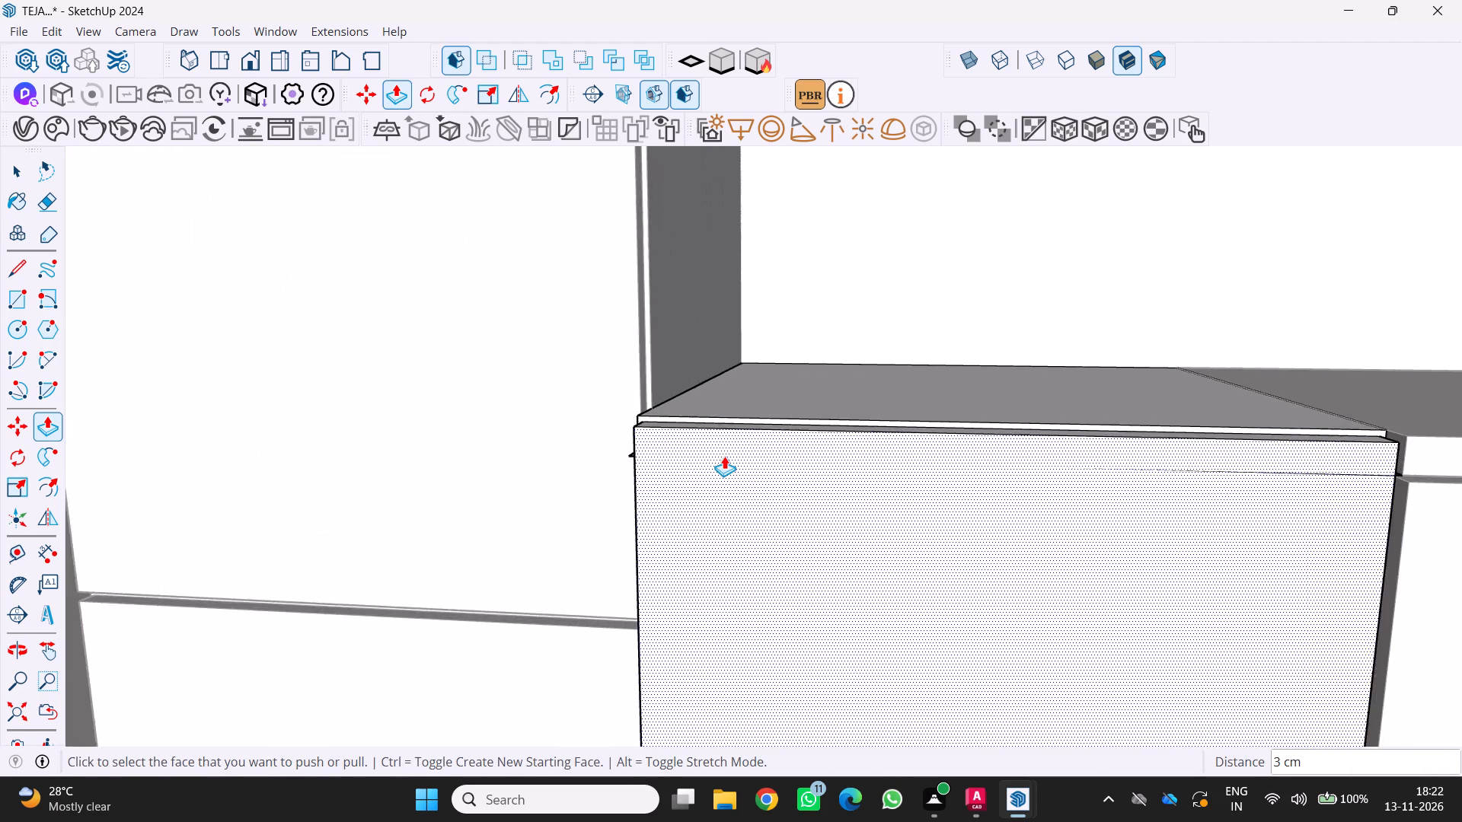
scroll(724, 456, down, 17)
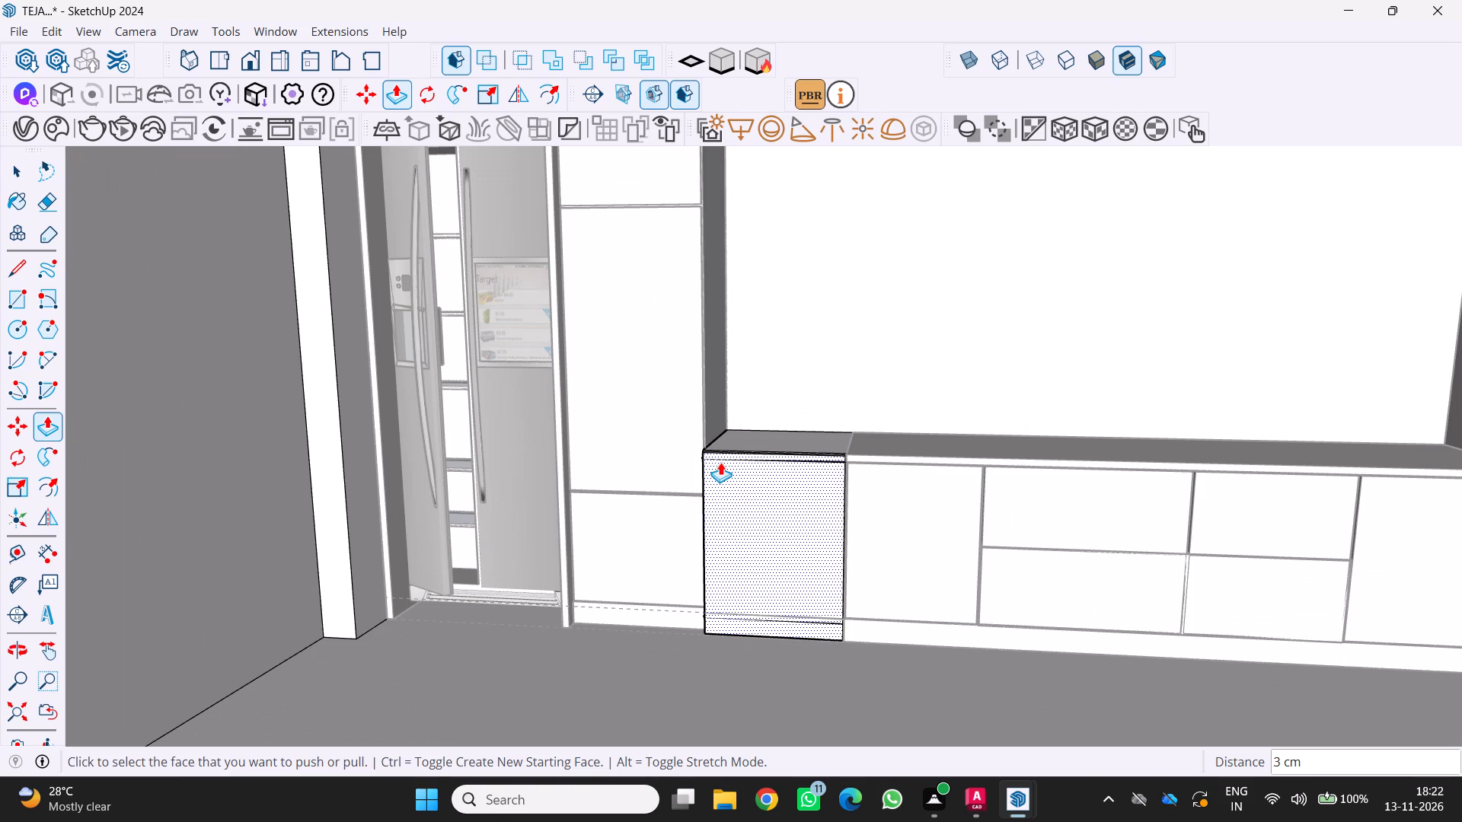
scroll(715, 464, down, 9)
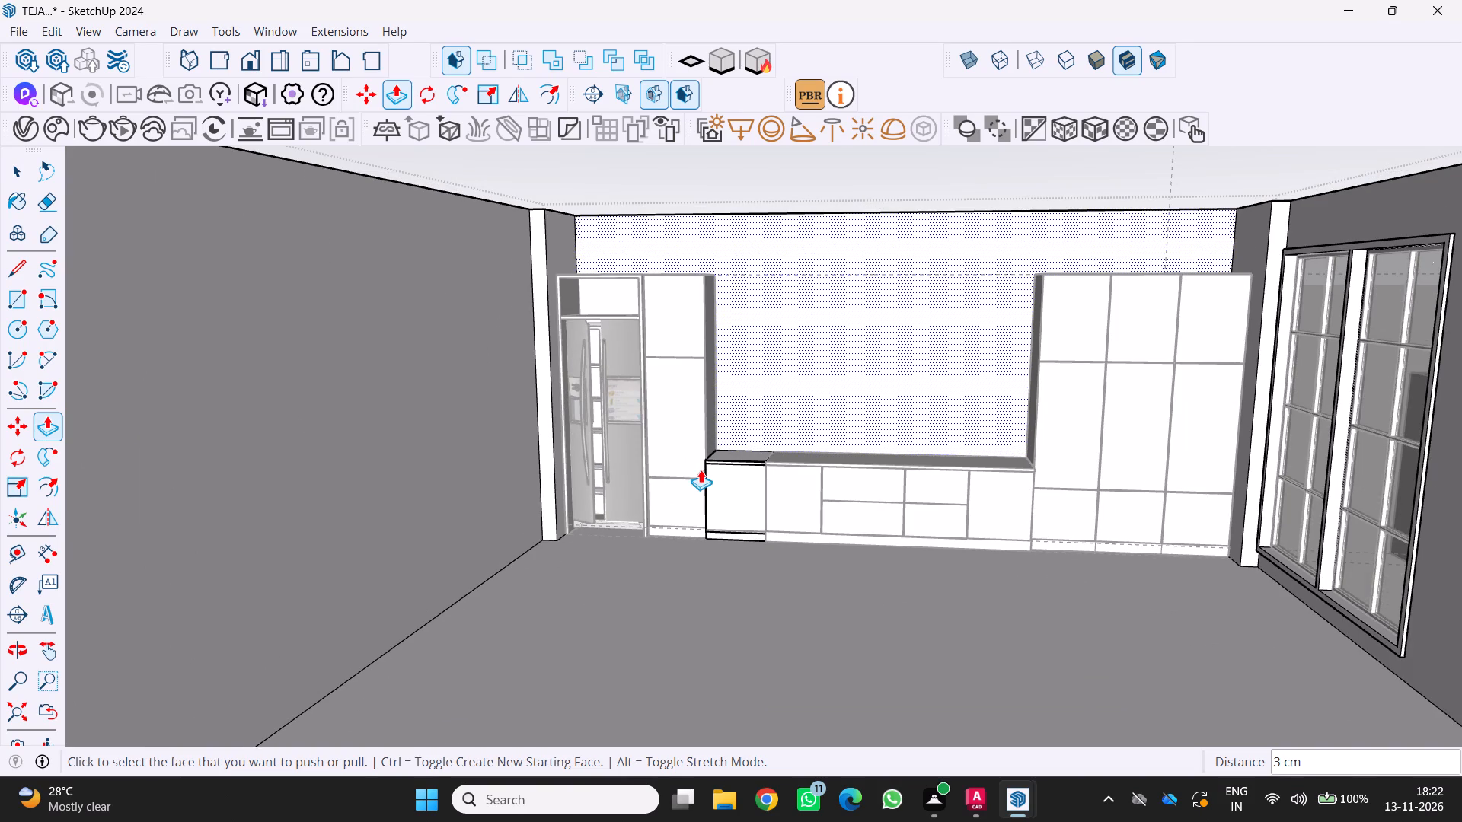
scroll(688, 413, down, 5)
key(space)
scroll(739, 568, down, 5)
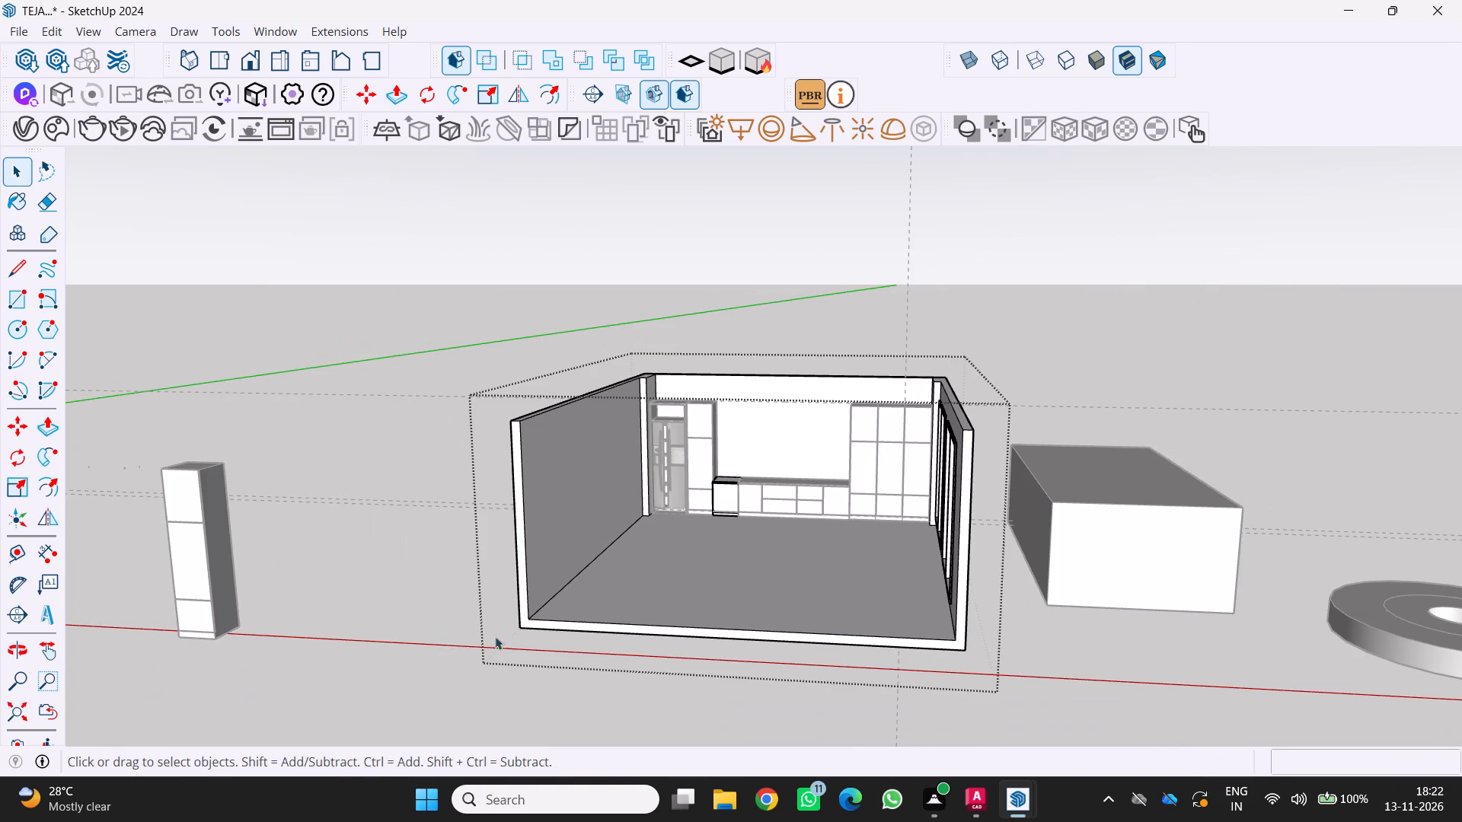
click(346, 581)
Examine the full cabinetry wall from several angles, including the low cabinets, tall units and empty wall between them.
scroll(493, 555, up, 4)
middle_drag(826, 527, 800, 506)
middle_click(799, 506)
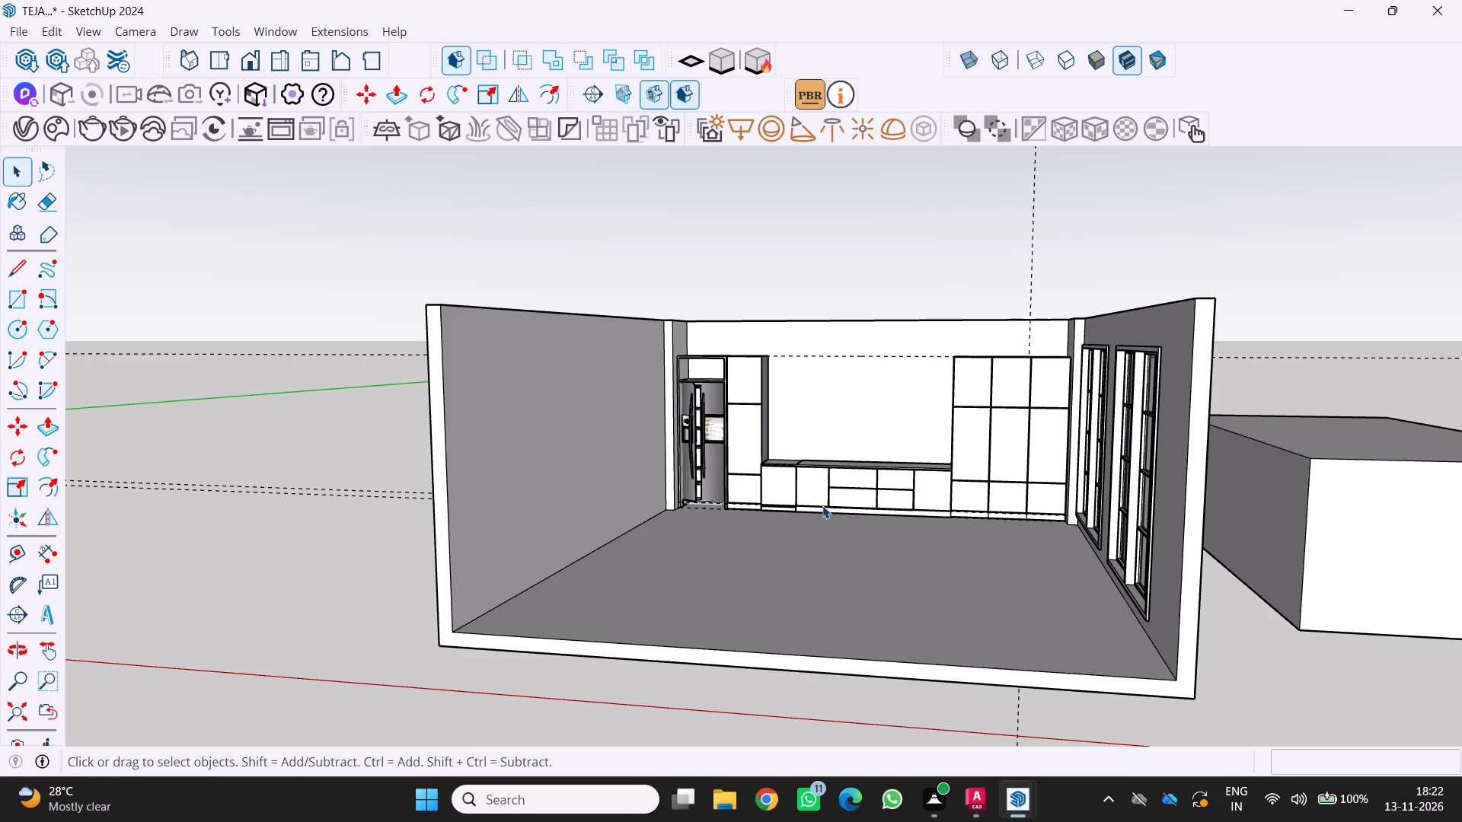
scroll(870, 471, up, 10)
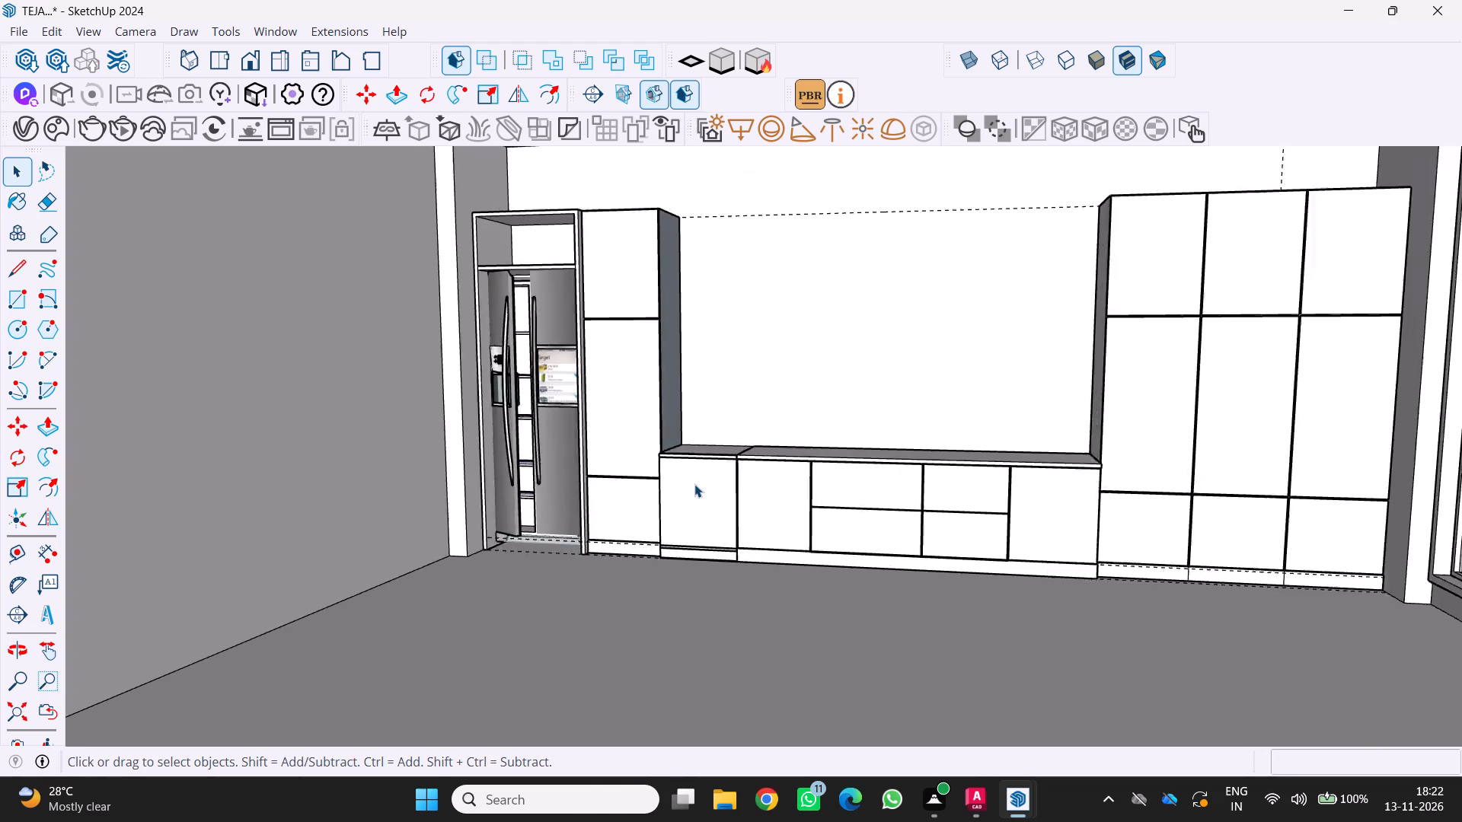
scroll(694, 484, up, 2)
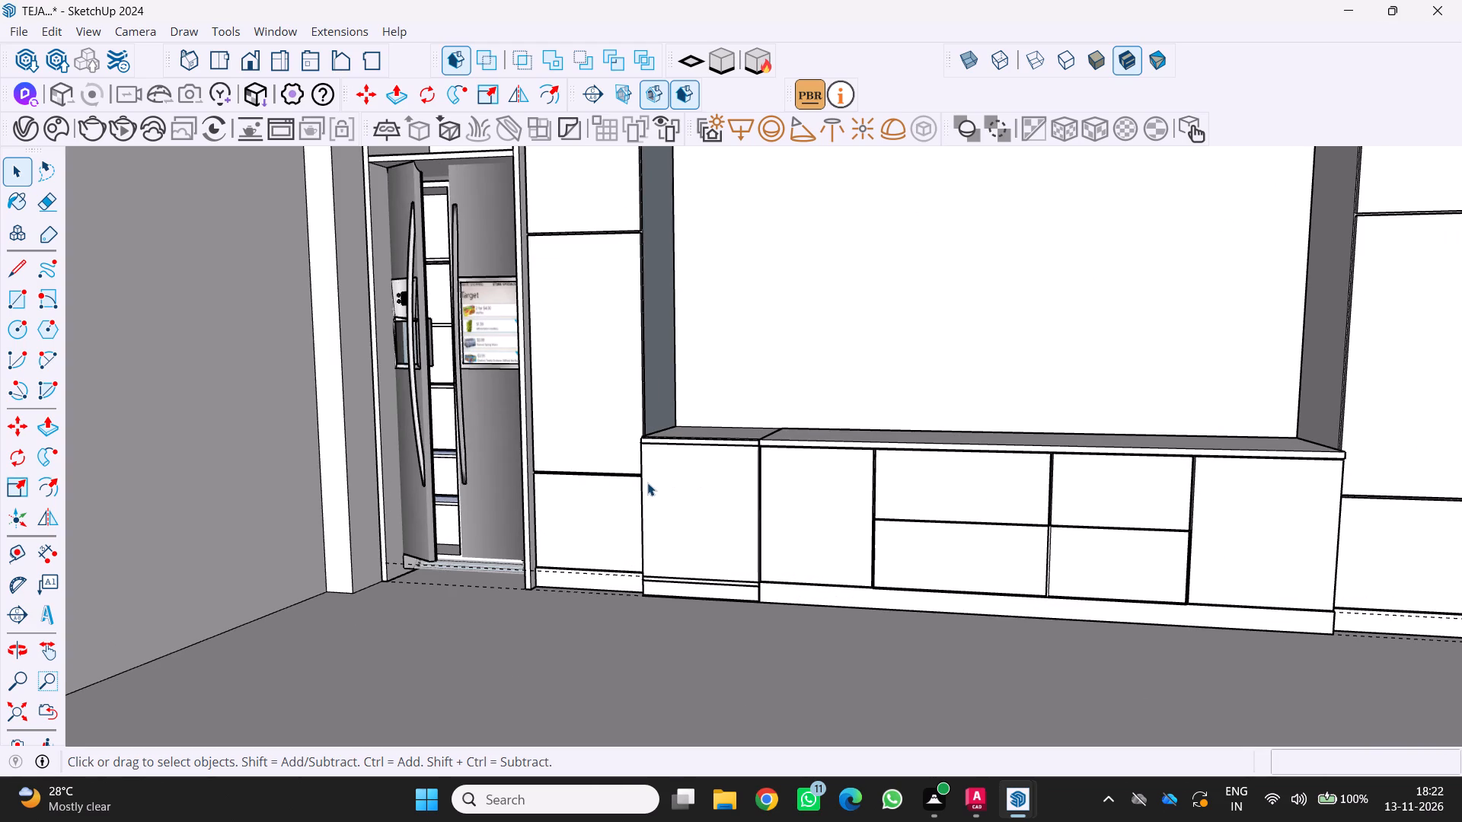
scroll(647, 485, down, 2)
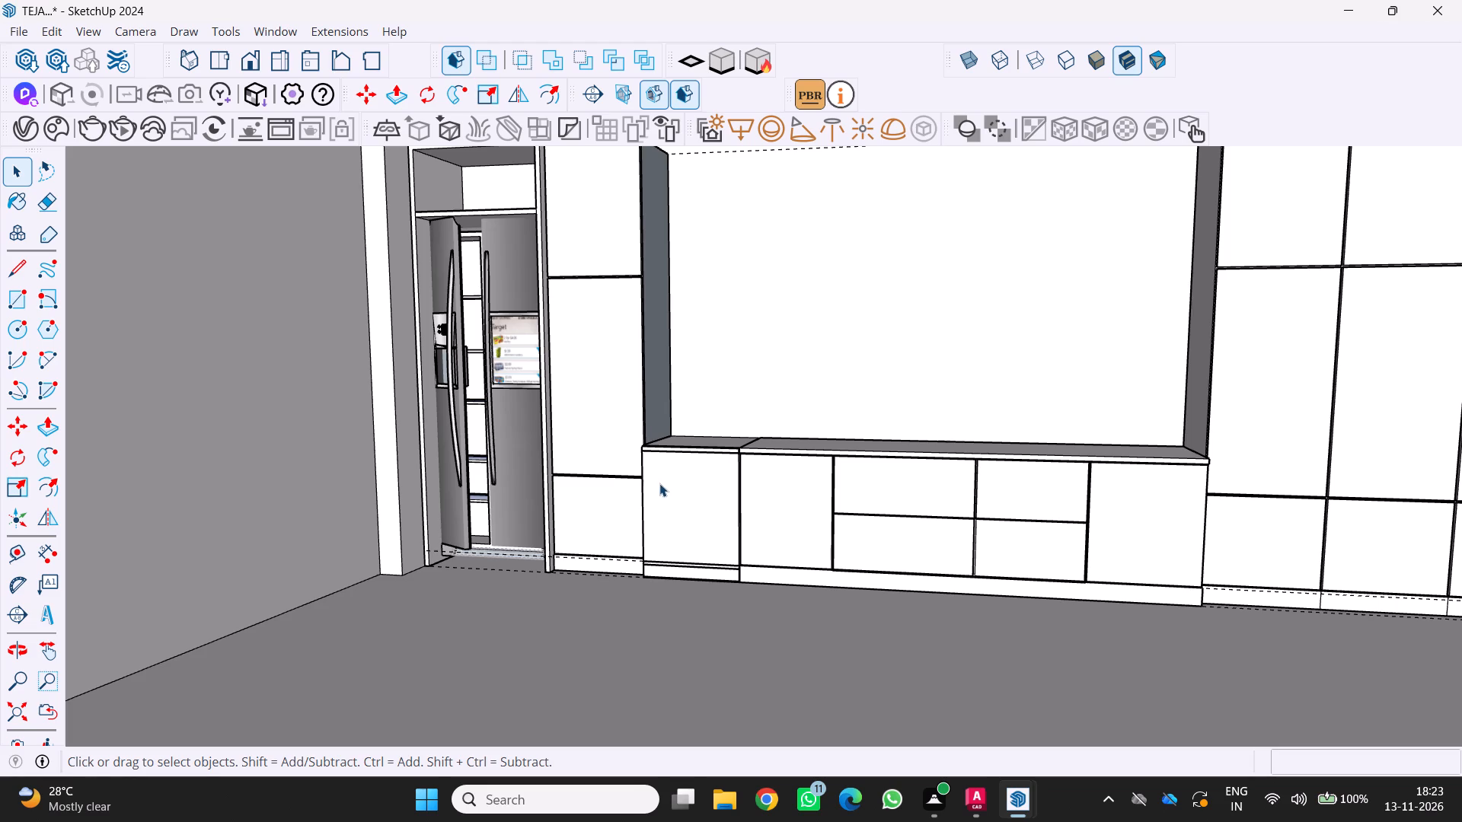
scroll(694, 464, down, 1)
middle_drag(691, 512, 709, 613)
scroll(752, 483, down, 5)
middle_drag(771, 463, 822, 381)
middle_click(822, 381)
middle_drag(816, 374, 691, 330)
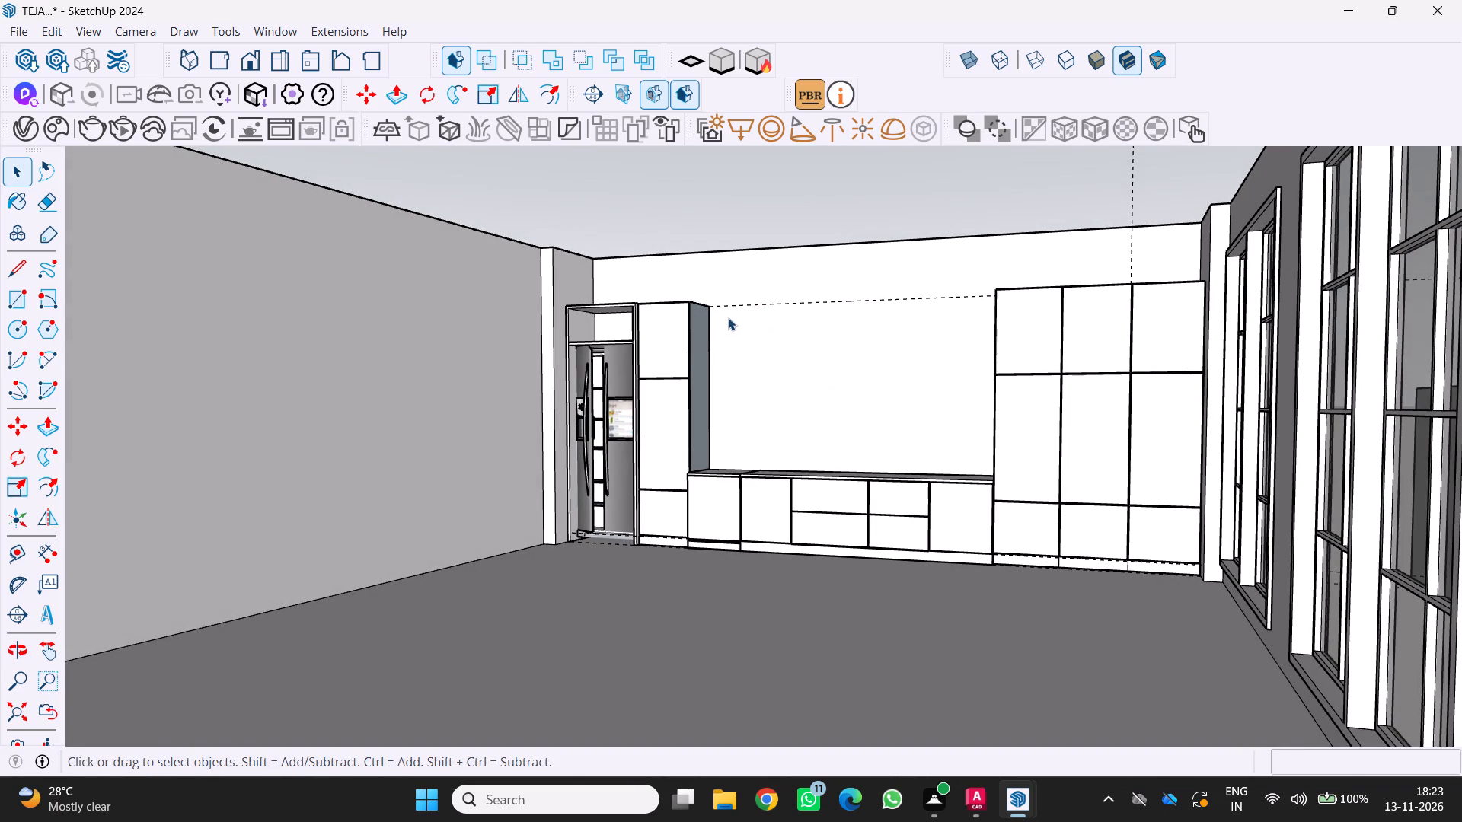
middle_drag(698, 282, 742, 331)
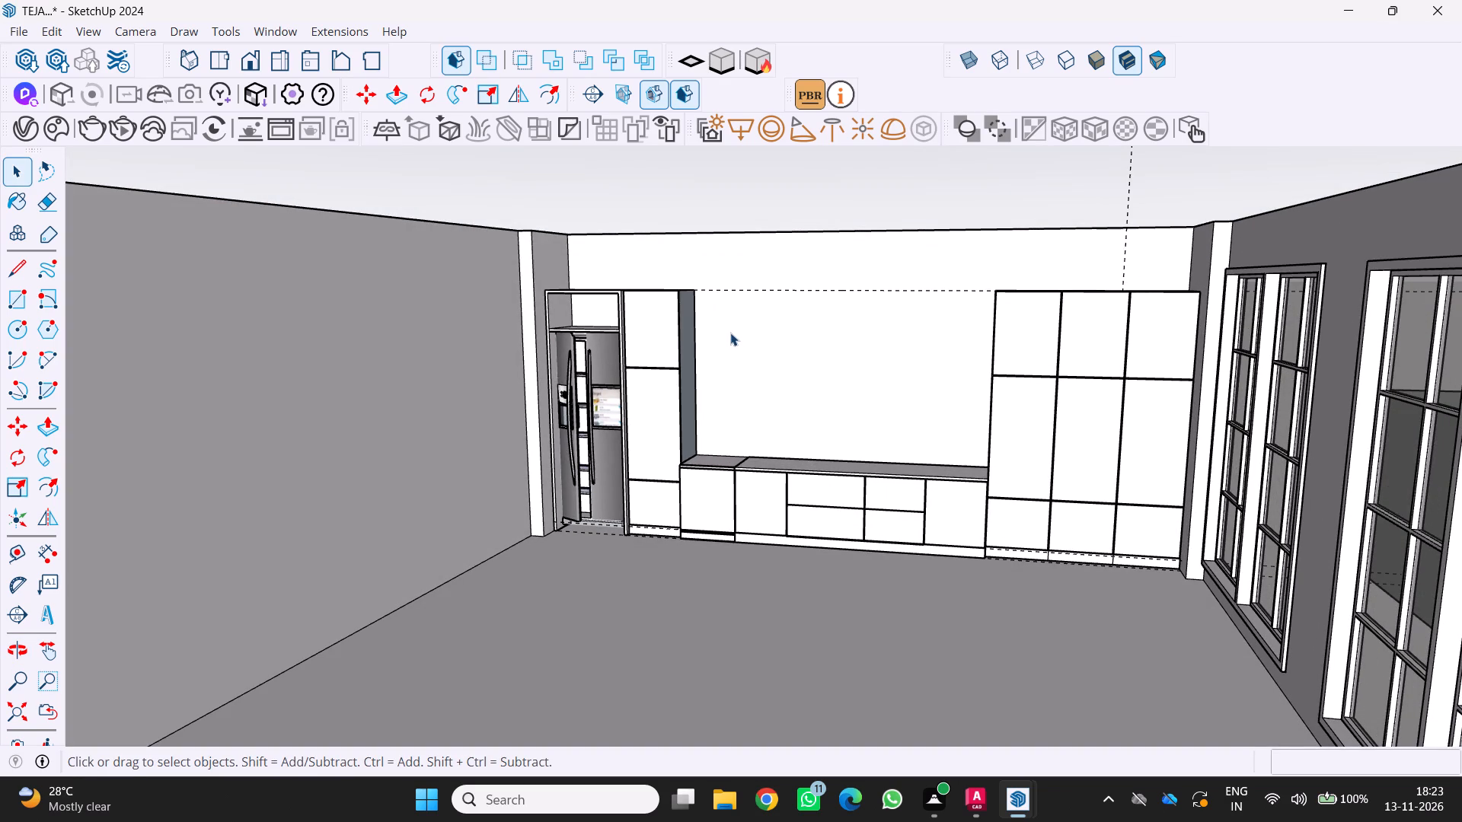
scroll(746, 333, up, 1)
middle_drag(746, 333, 755, 329)
scroll(805, 467, up, 3)
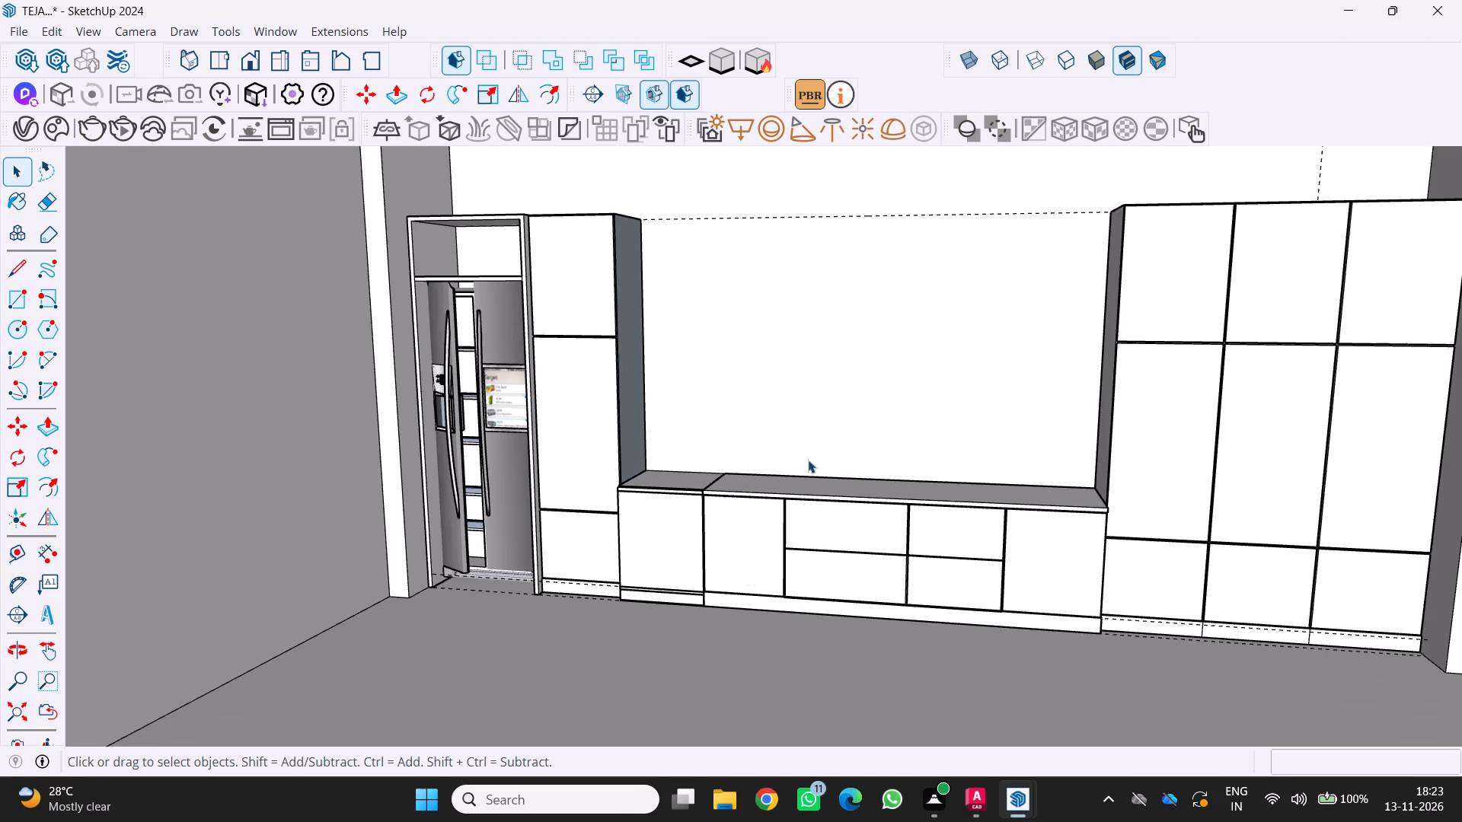
scroll(780, 454, up, 3)
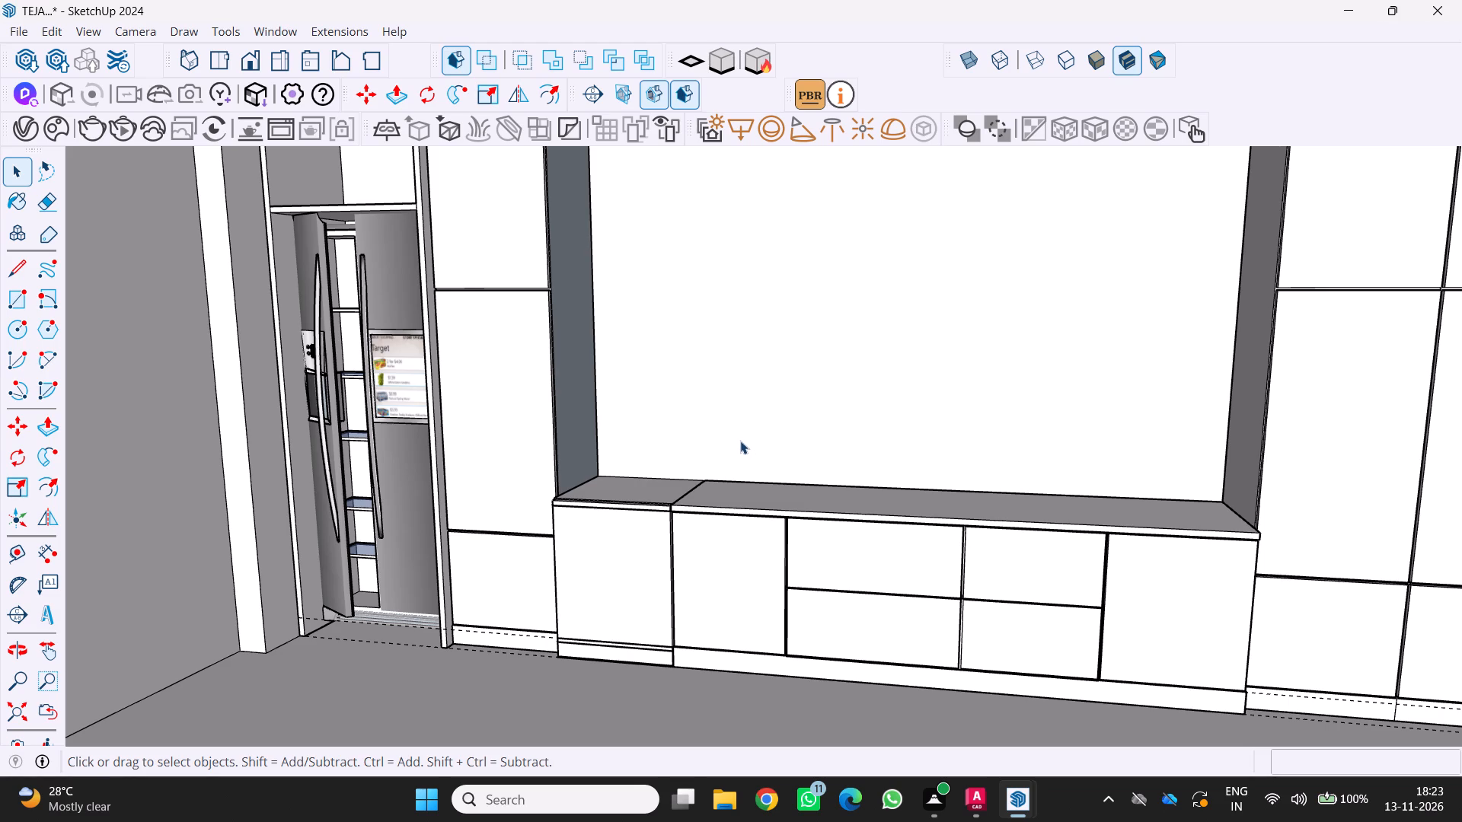
Place a horizontal guide on the wall 75 cm above the low cabinet's back top edge.
key(t)
scroll(826, 483, up, 2)
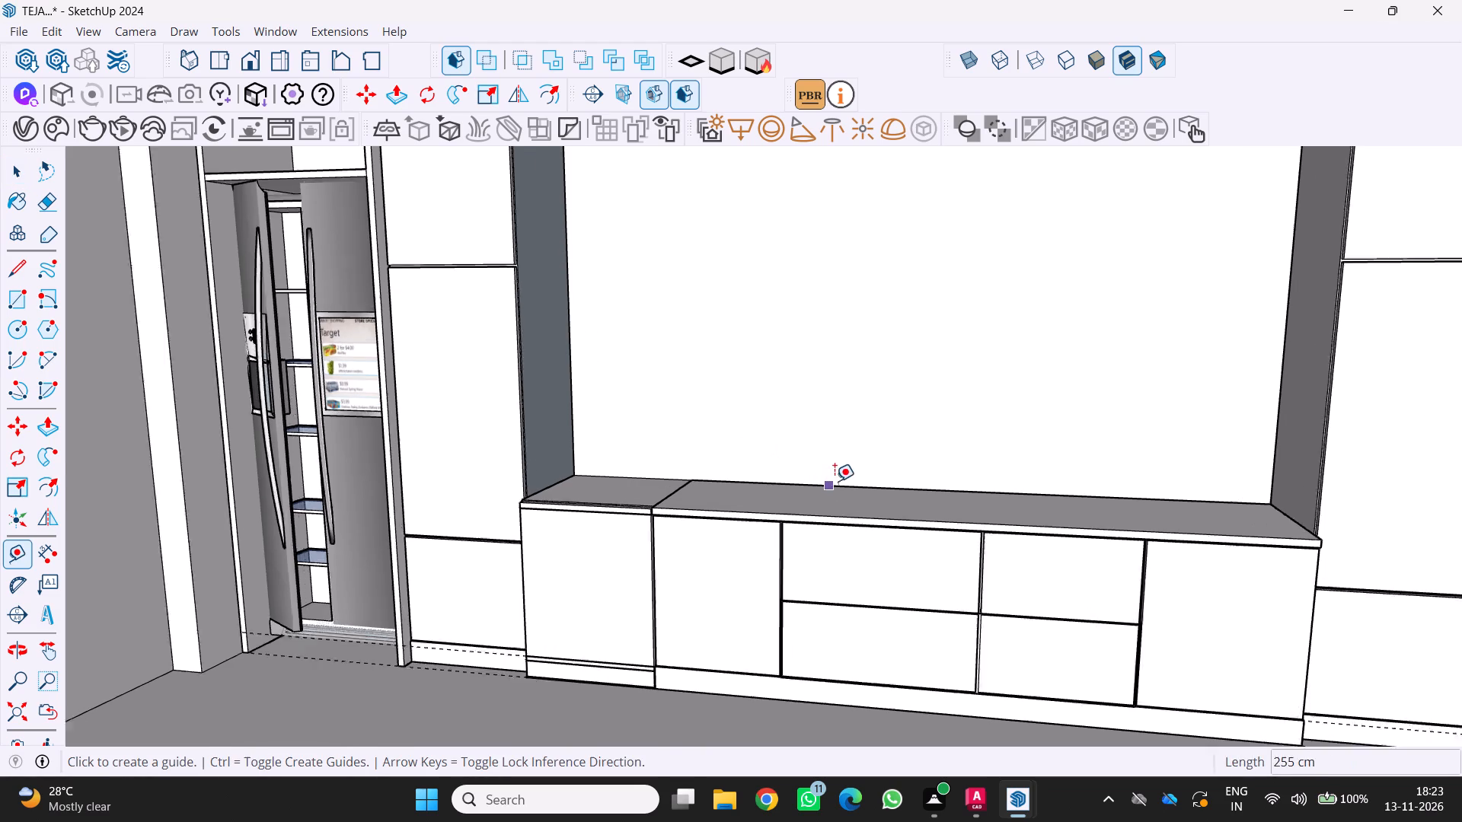
scroll(835, 481, up, 1)
click(843, 483)
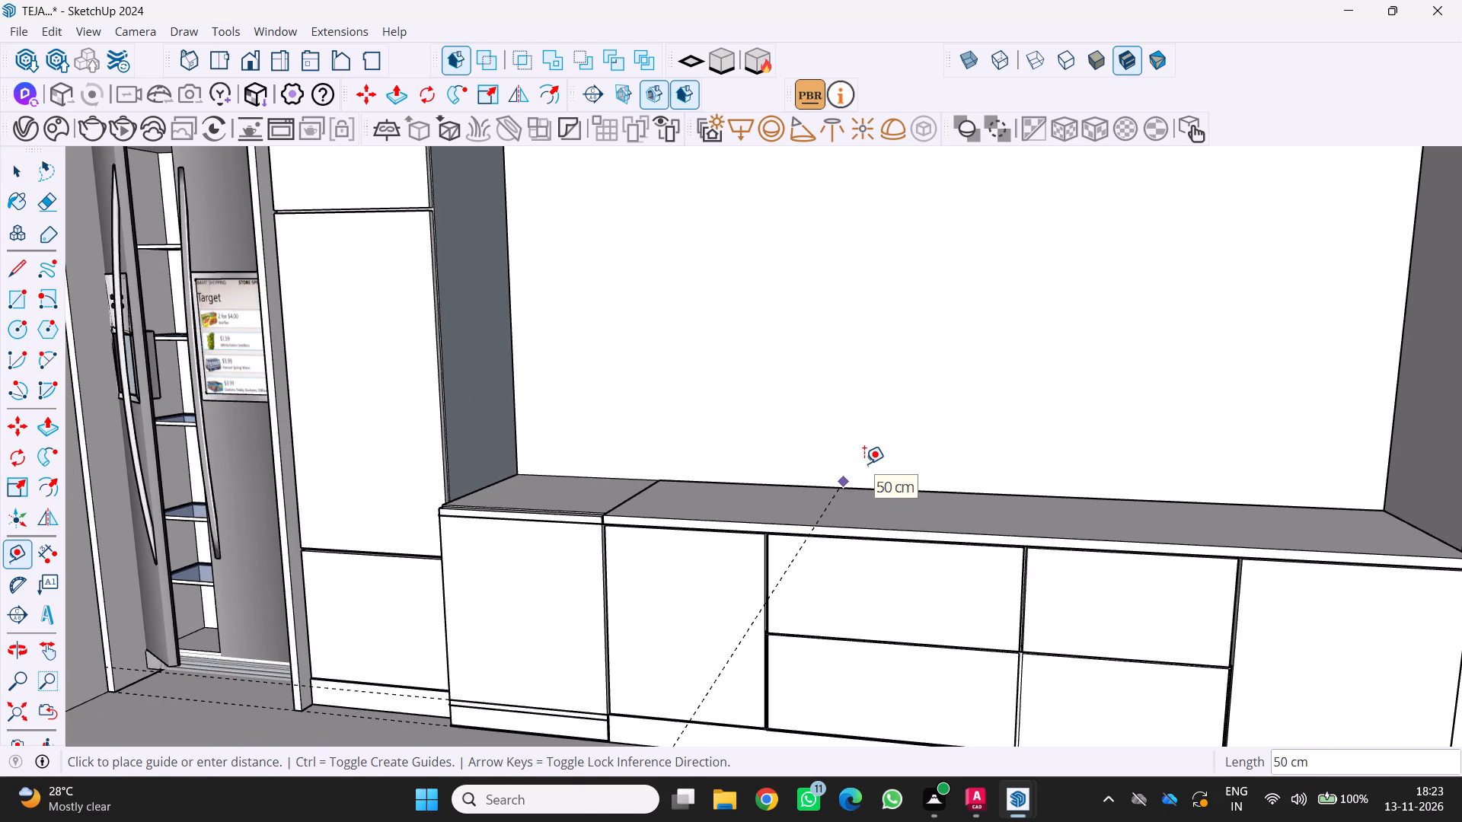
key(Escape)
click(838, 483)
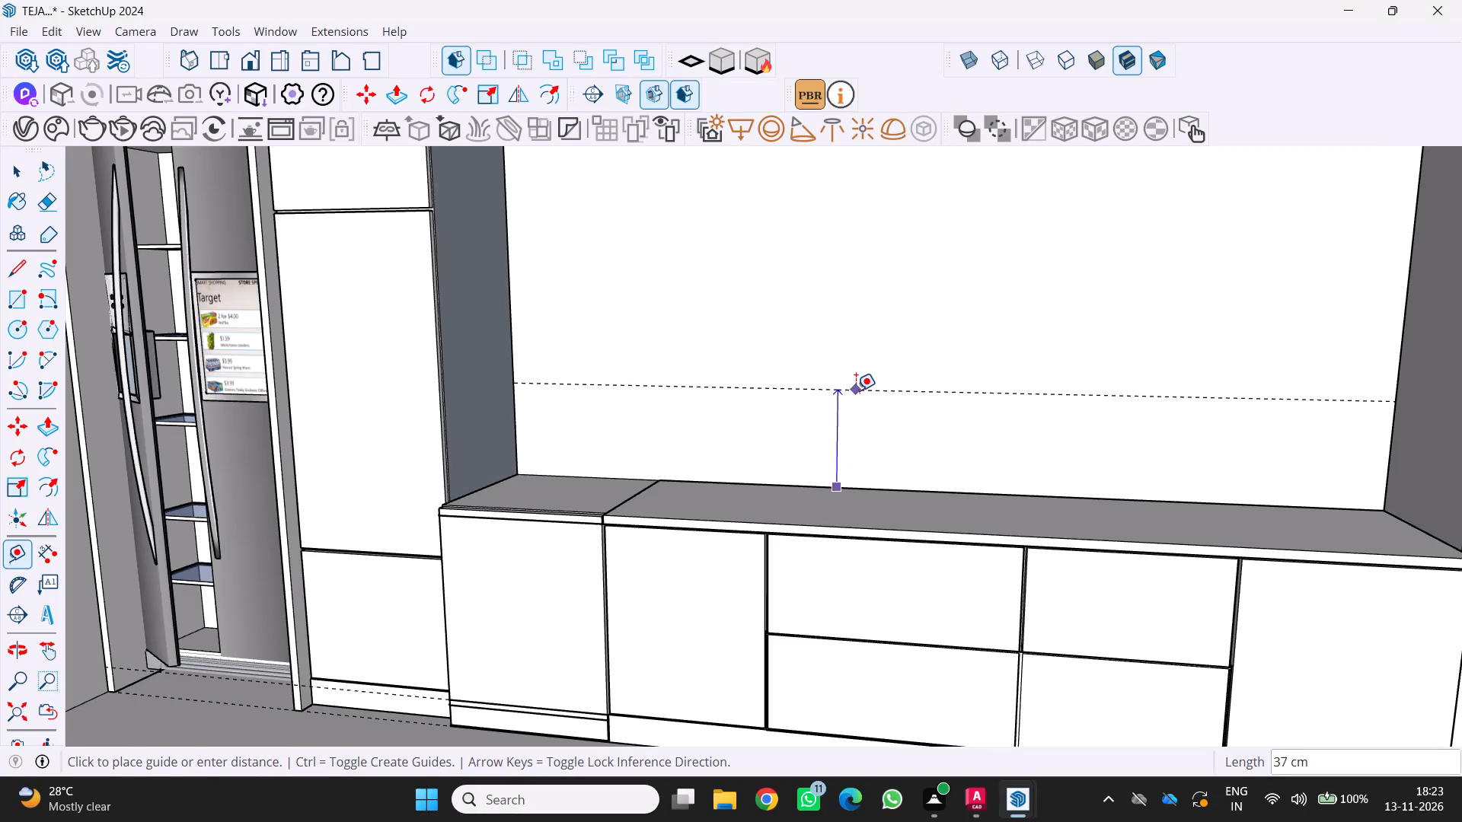
text(75)
key(Return)
Place a vertical guide on the wall 60 cm from the side of the three-door-wide tall unit.
scroll(868, 414, down, 9)
middle_drag(881, 424, 917, 387)
scroll(881, 424, up, 1)
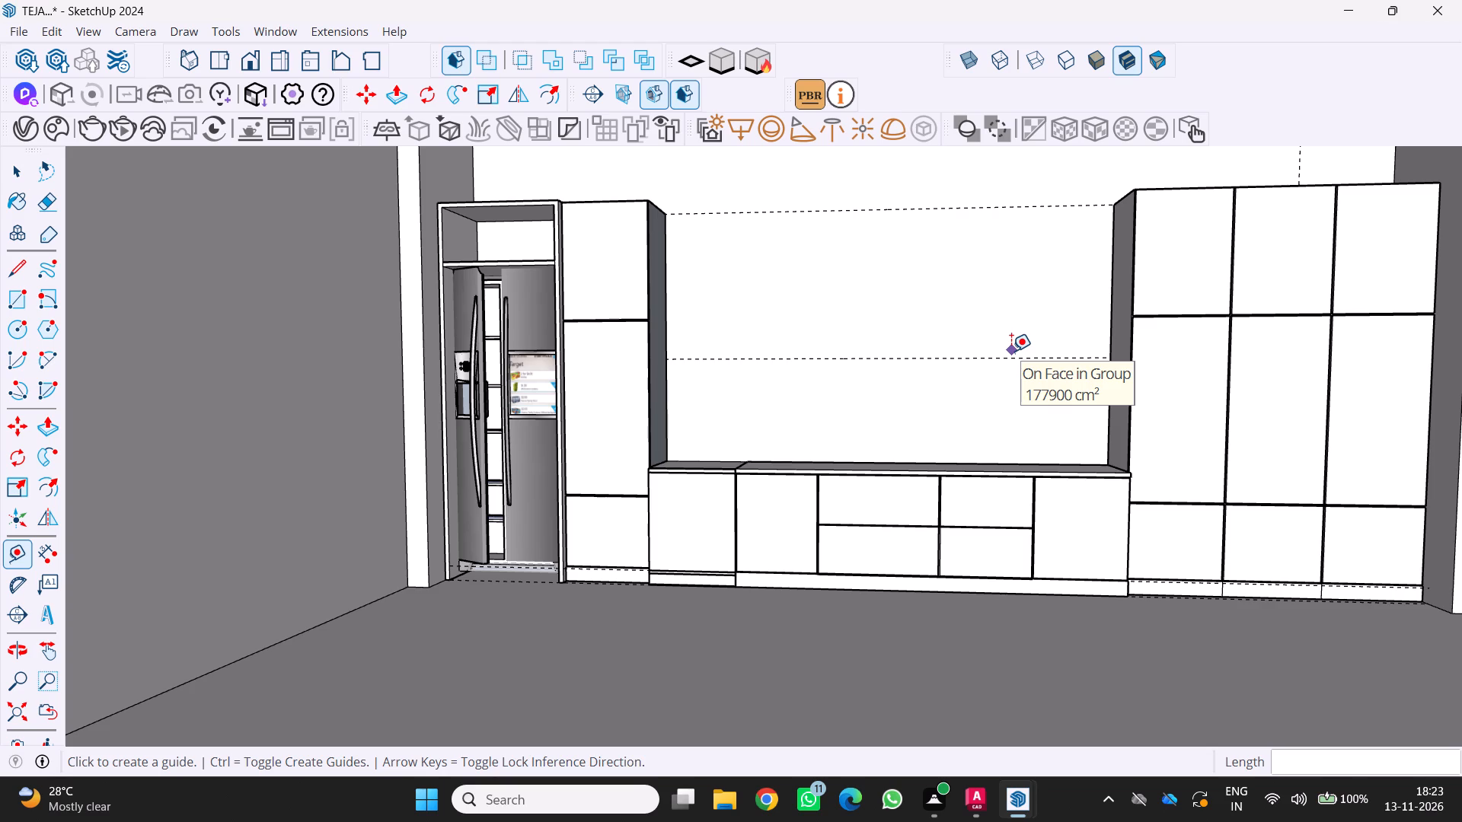
scroll(1073, 349, up, 3)
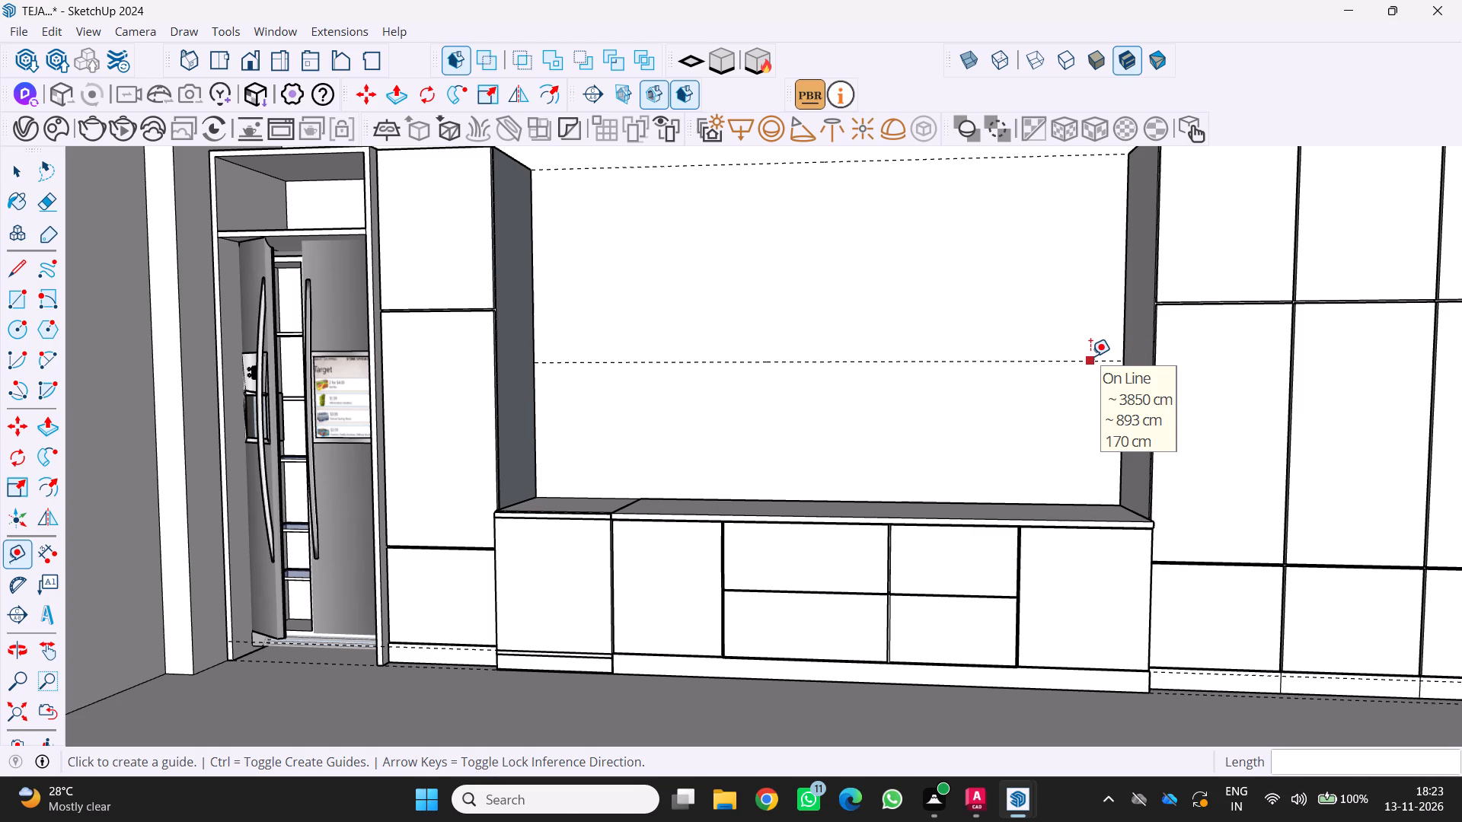
scroll(1092, 362, up, 3)
scroll(1094, 294, down, 2)
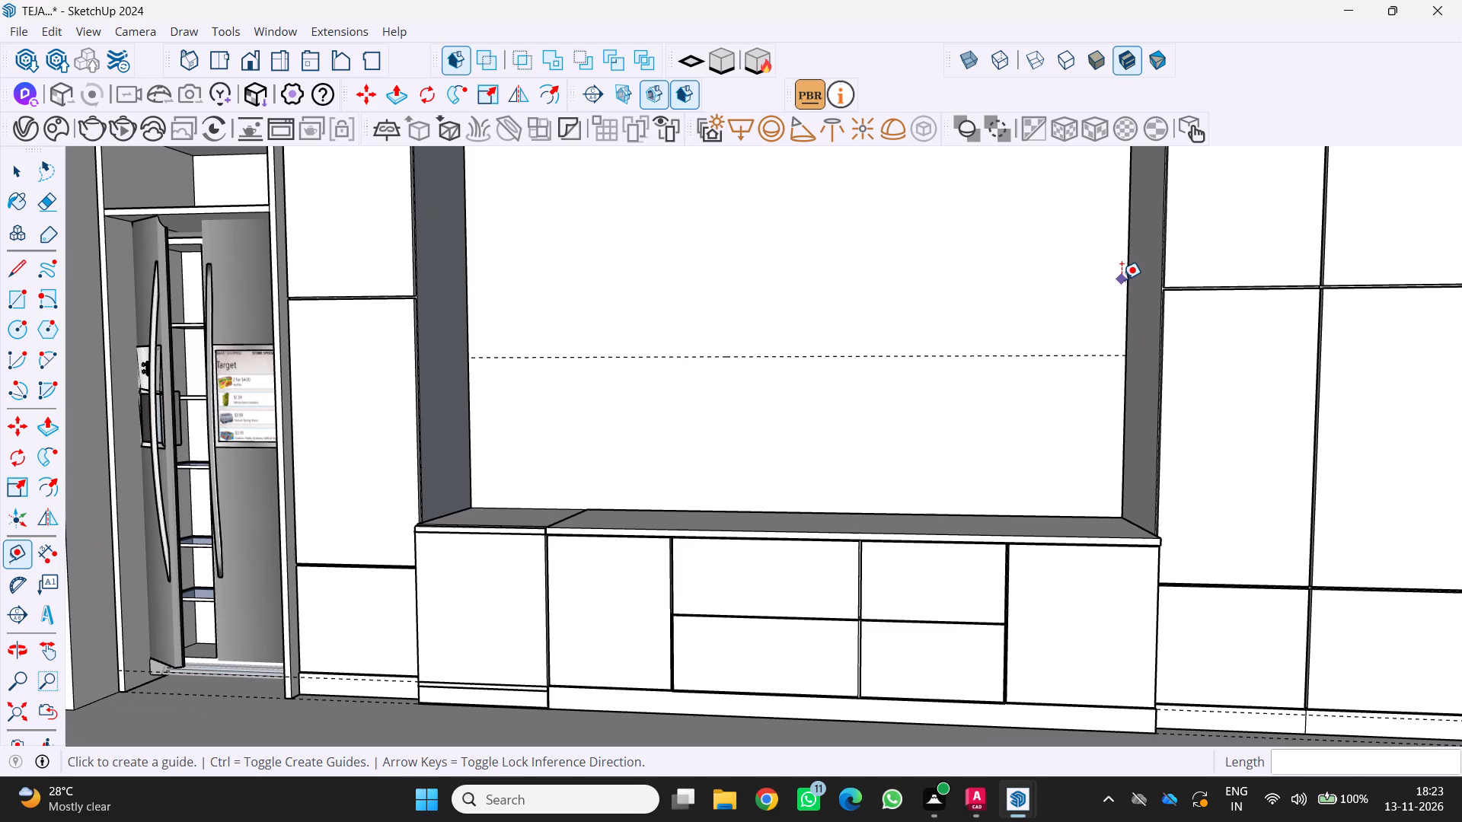
click(1126, 281)
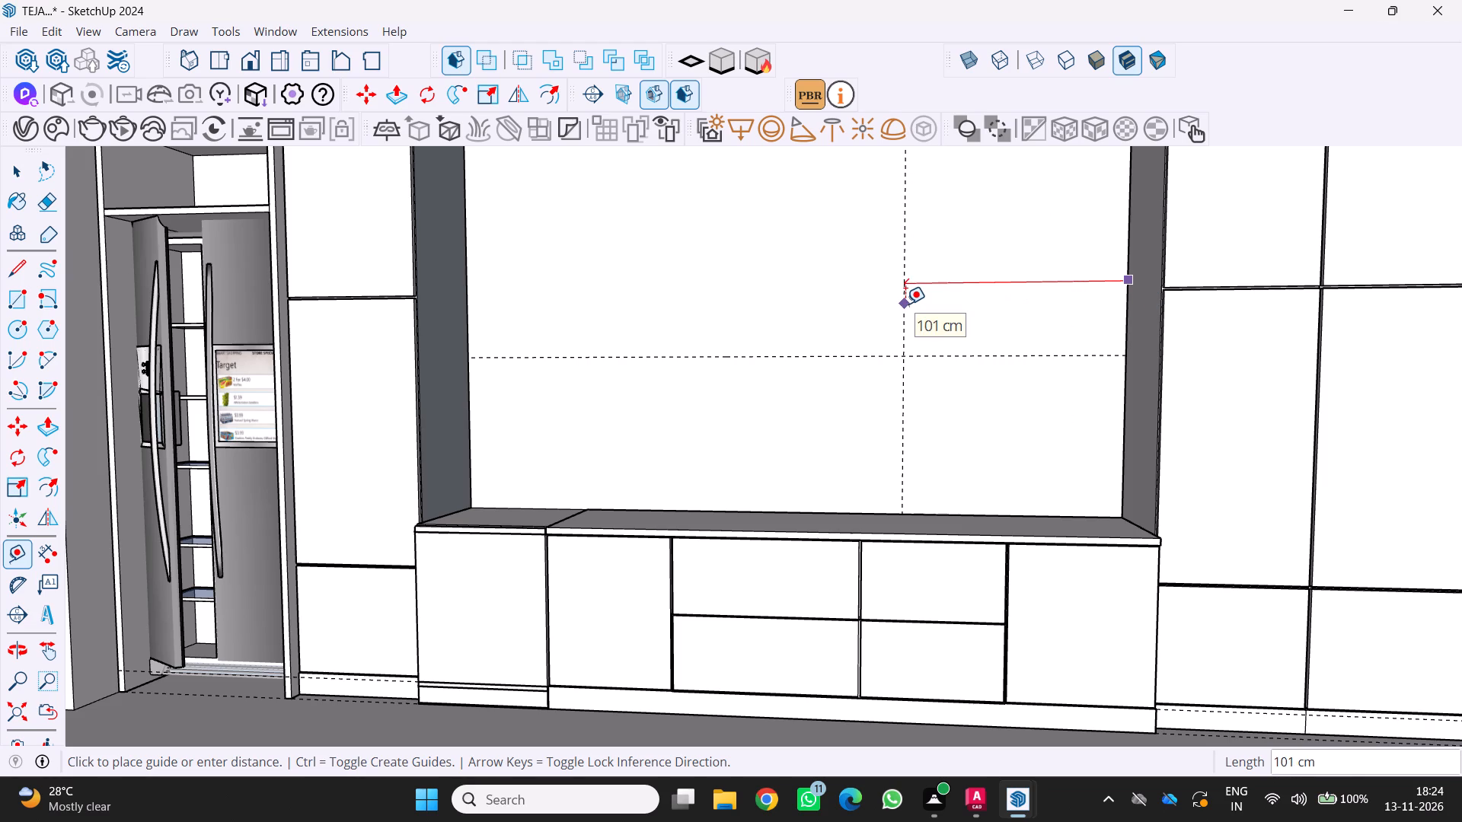
text(60)
key(Return)
Draw a 60 x 105 cm rectangle on the wall from the guide intersection to the three-door-wide tall unit's top corner.
scroll(928, 326, down, 5)
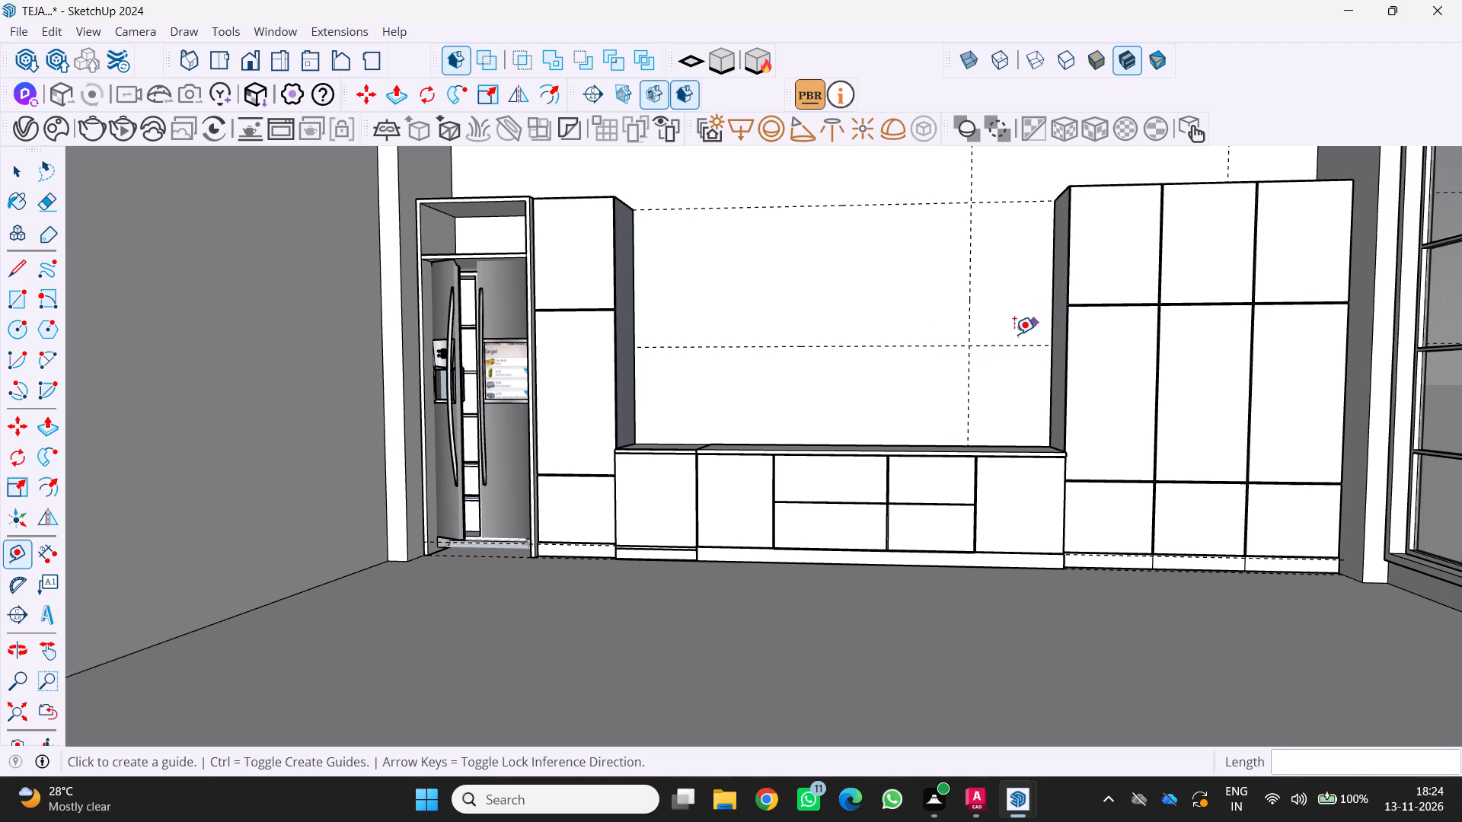
key(r)
click(972, 346)
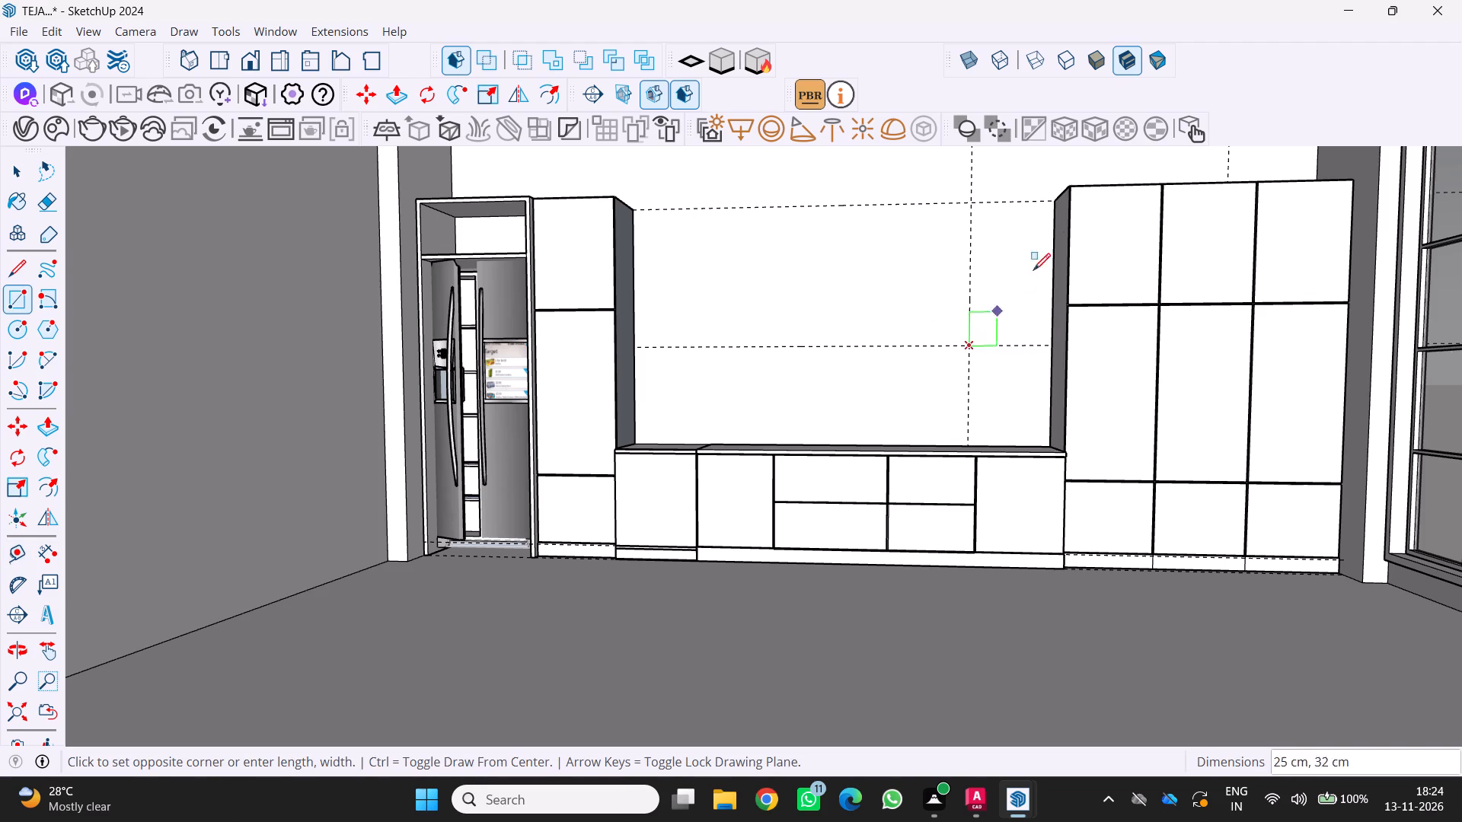
scroll(1042, 202, up, 4)
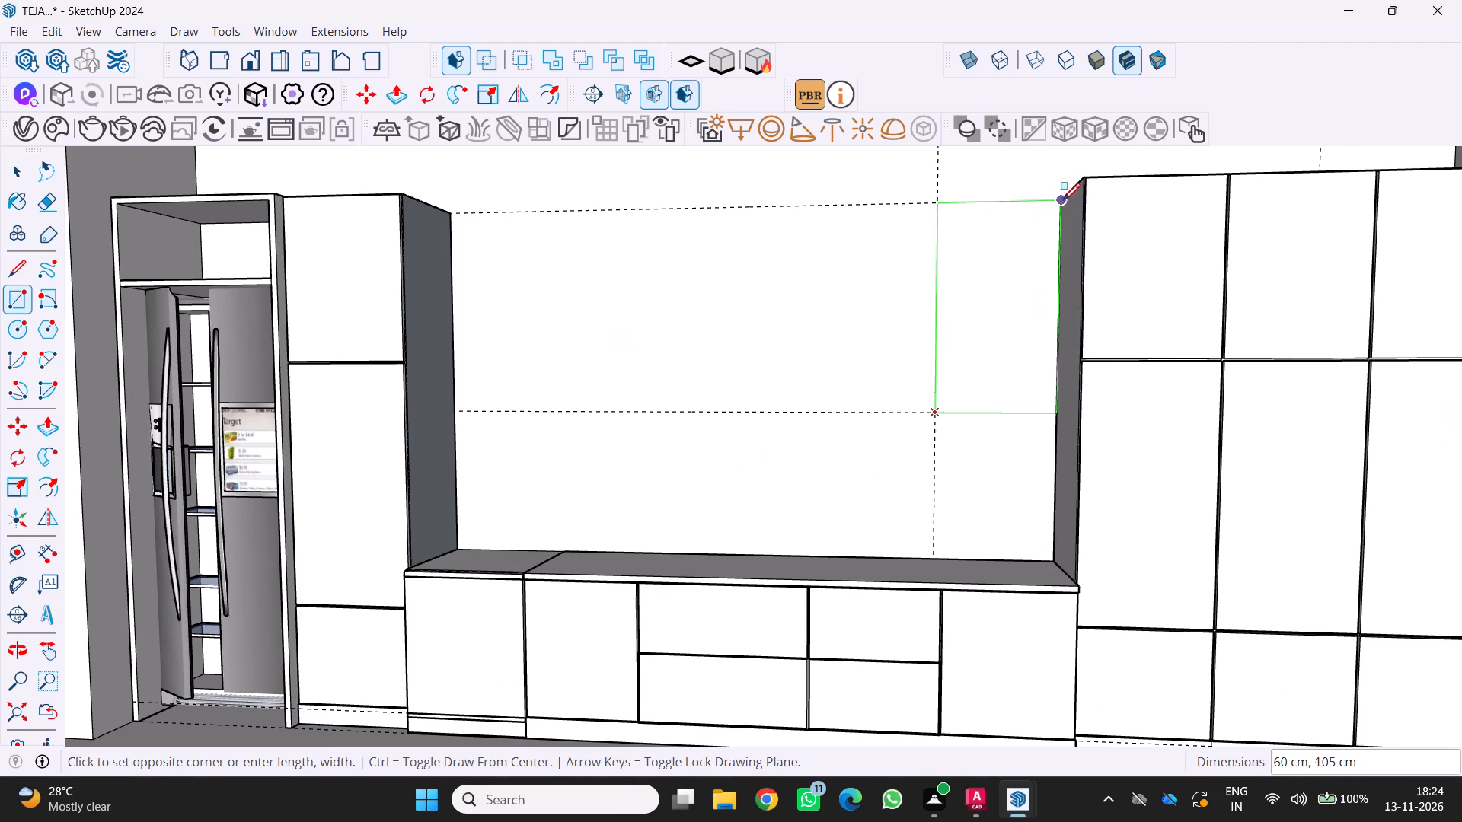
click(1060, 199)
Make the new wall rectangle, with its edges, a group.
scroll(1048, 244, down, 3)
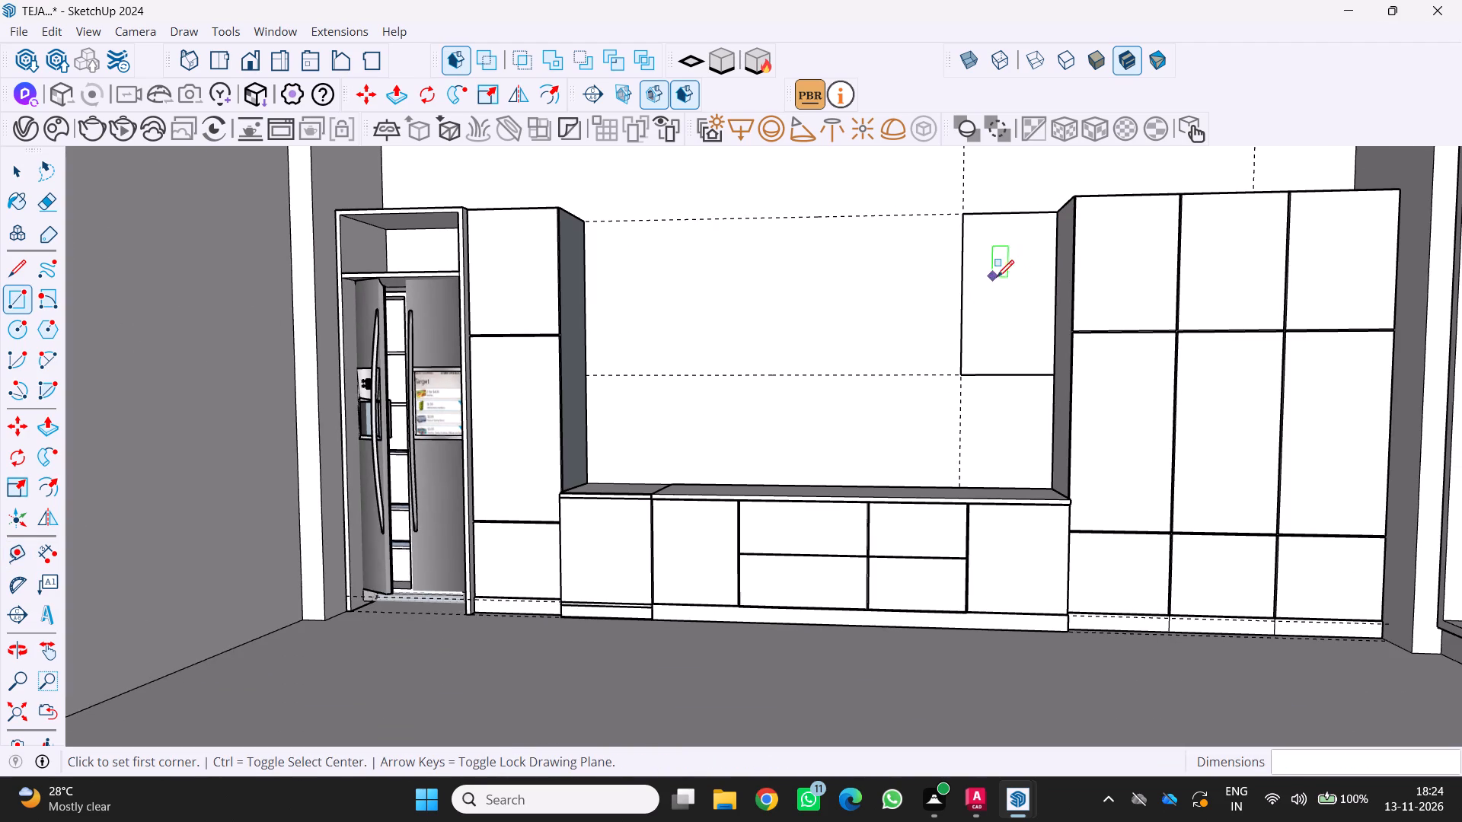
key(space)
double_click(1007, 290)
right_click(999, 292)
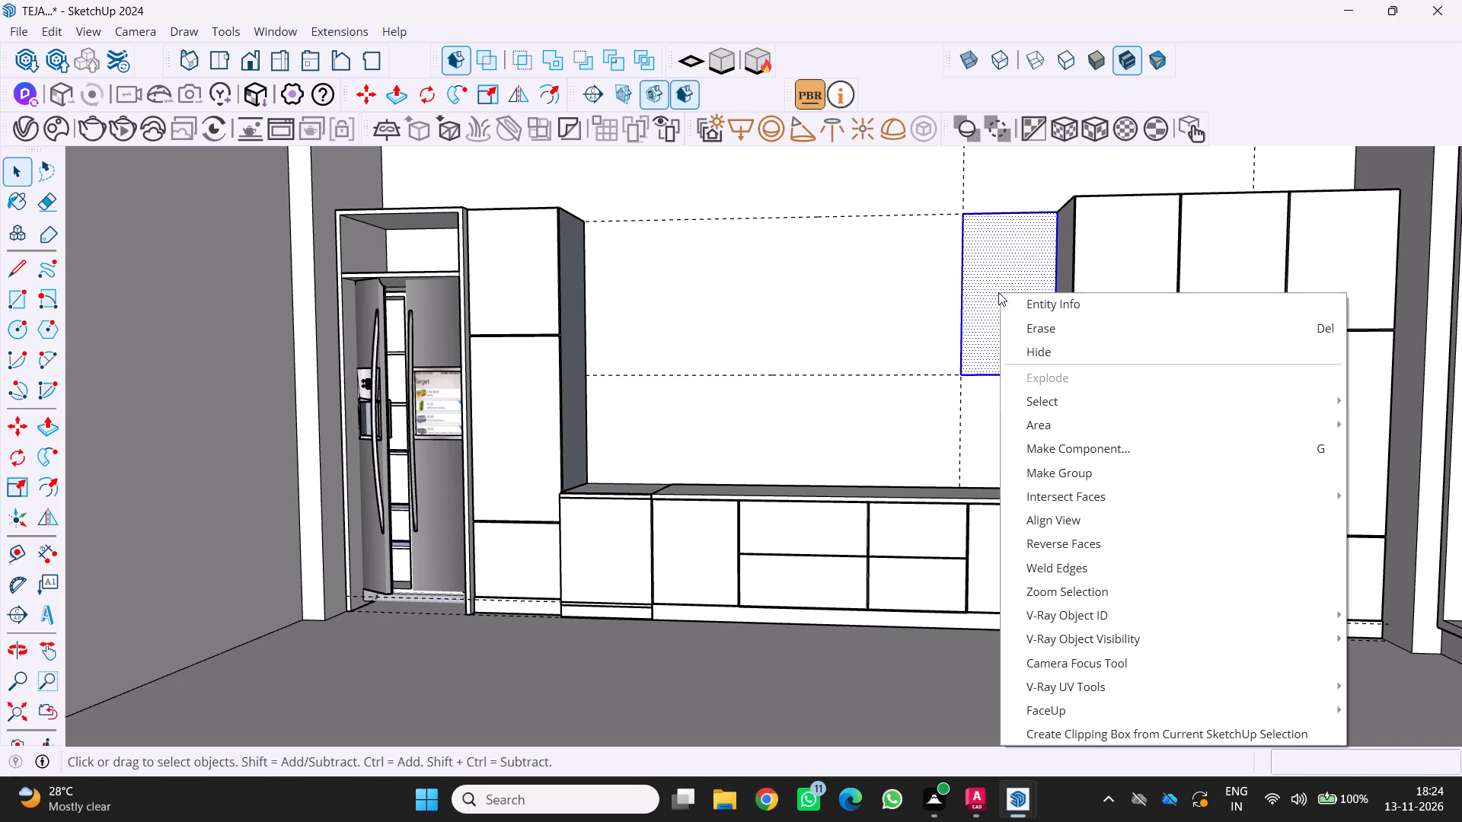
click(1061, 476)
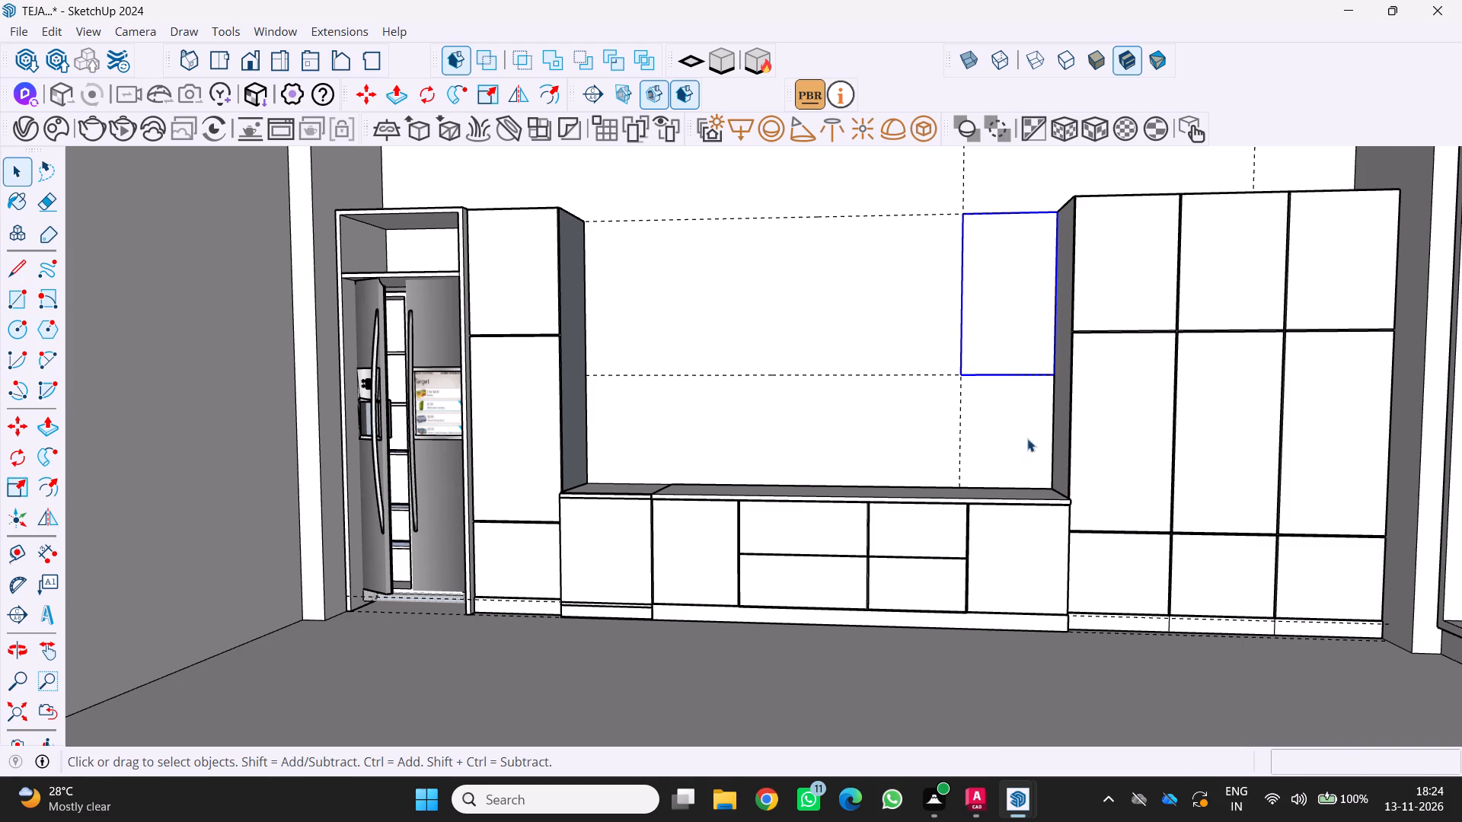
Open the new wall rectangle's group and extrude its face 35 cm out from the wall.
scroll(1030, 429, up, 1)
scroll(1015, 322, up, 1)
click(1017, 317)
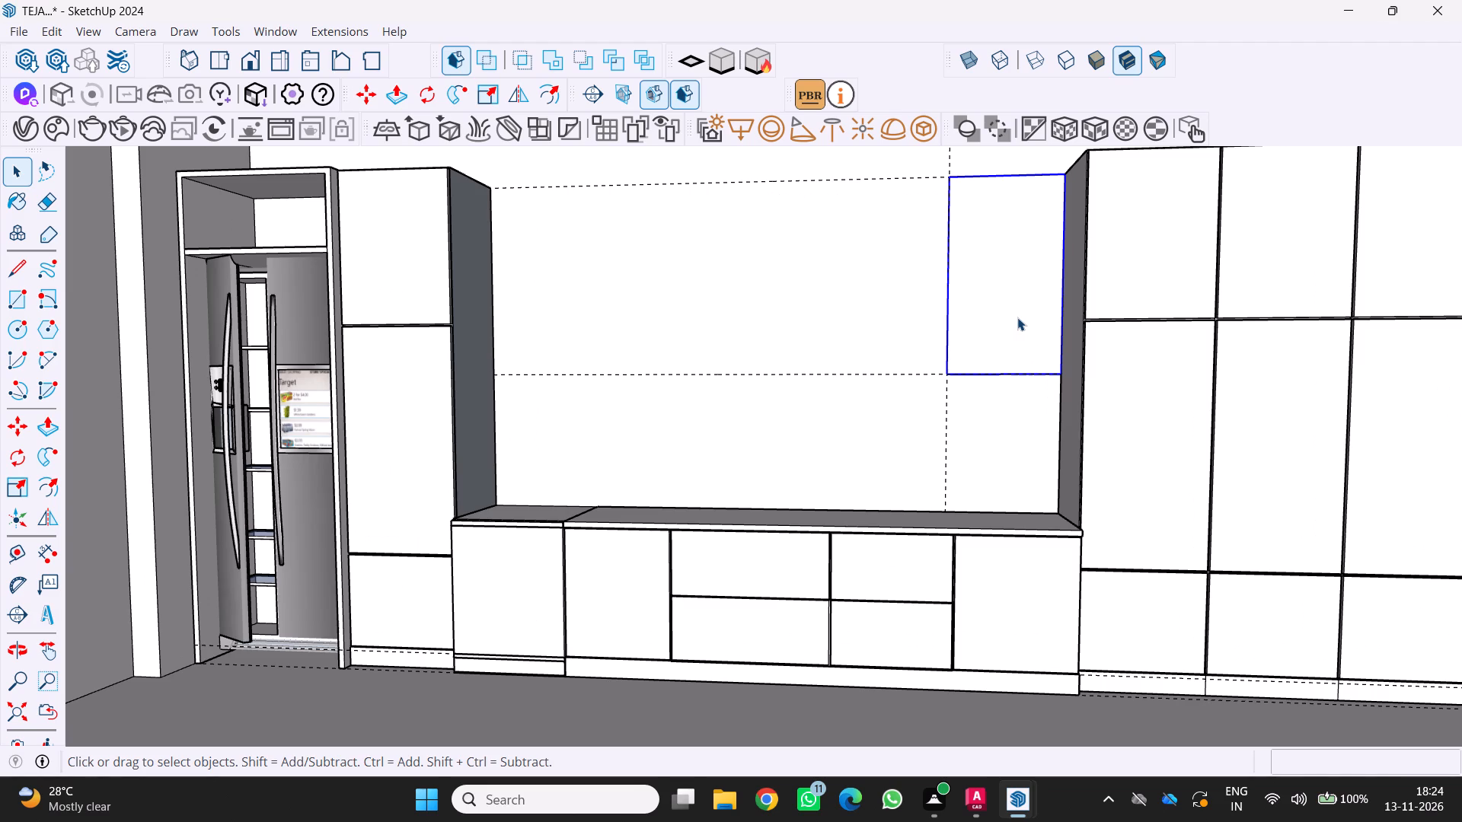
click(1017, 317)
click(1017, 317)
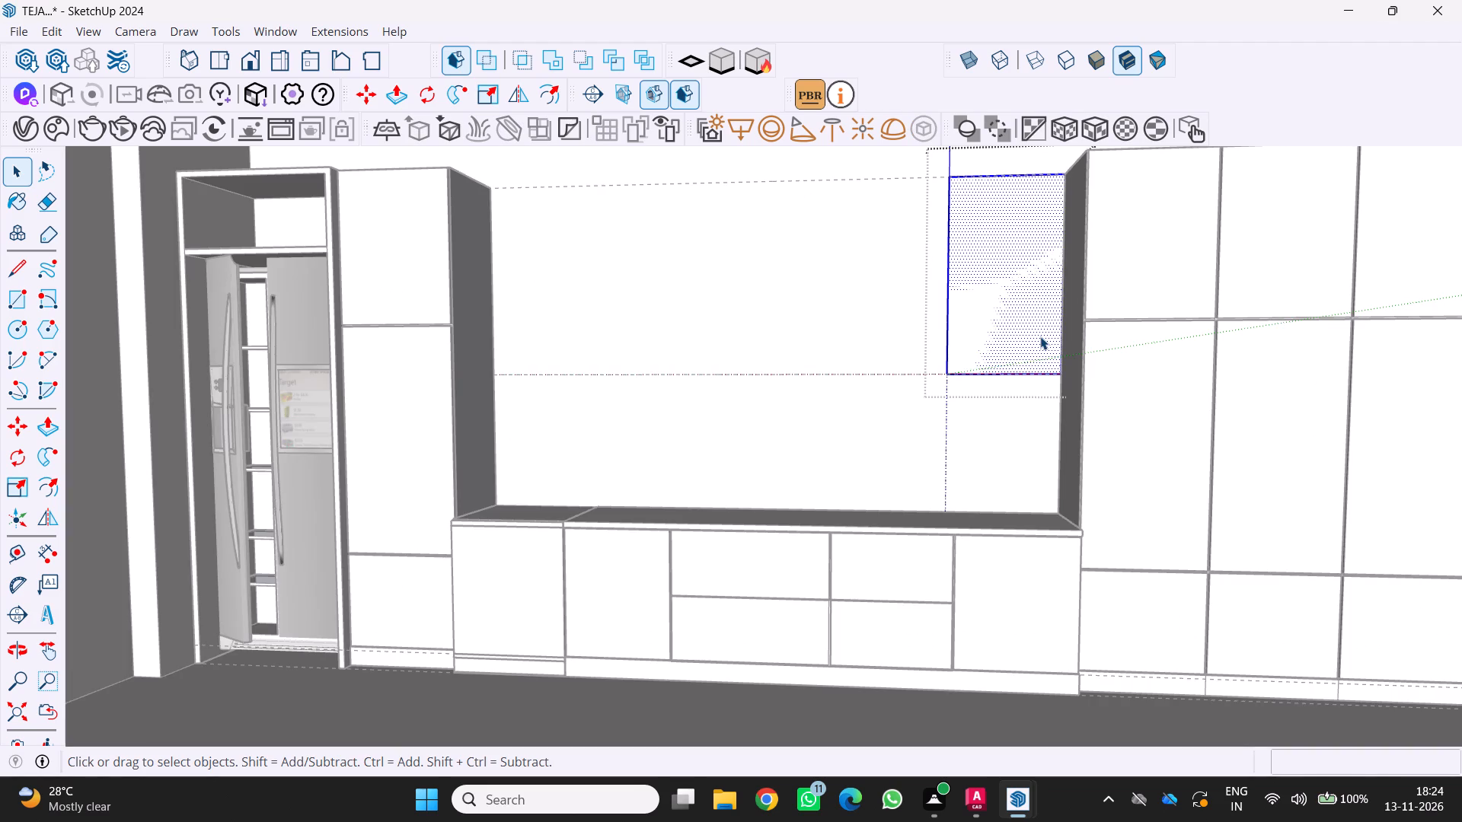
key(p)
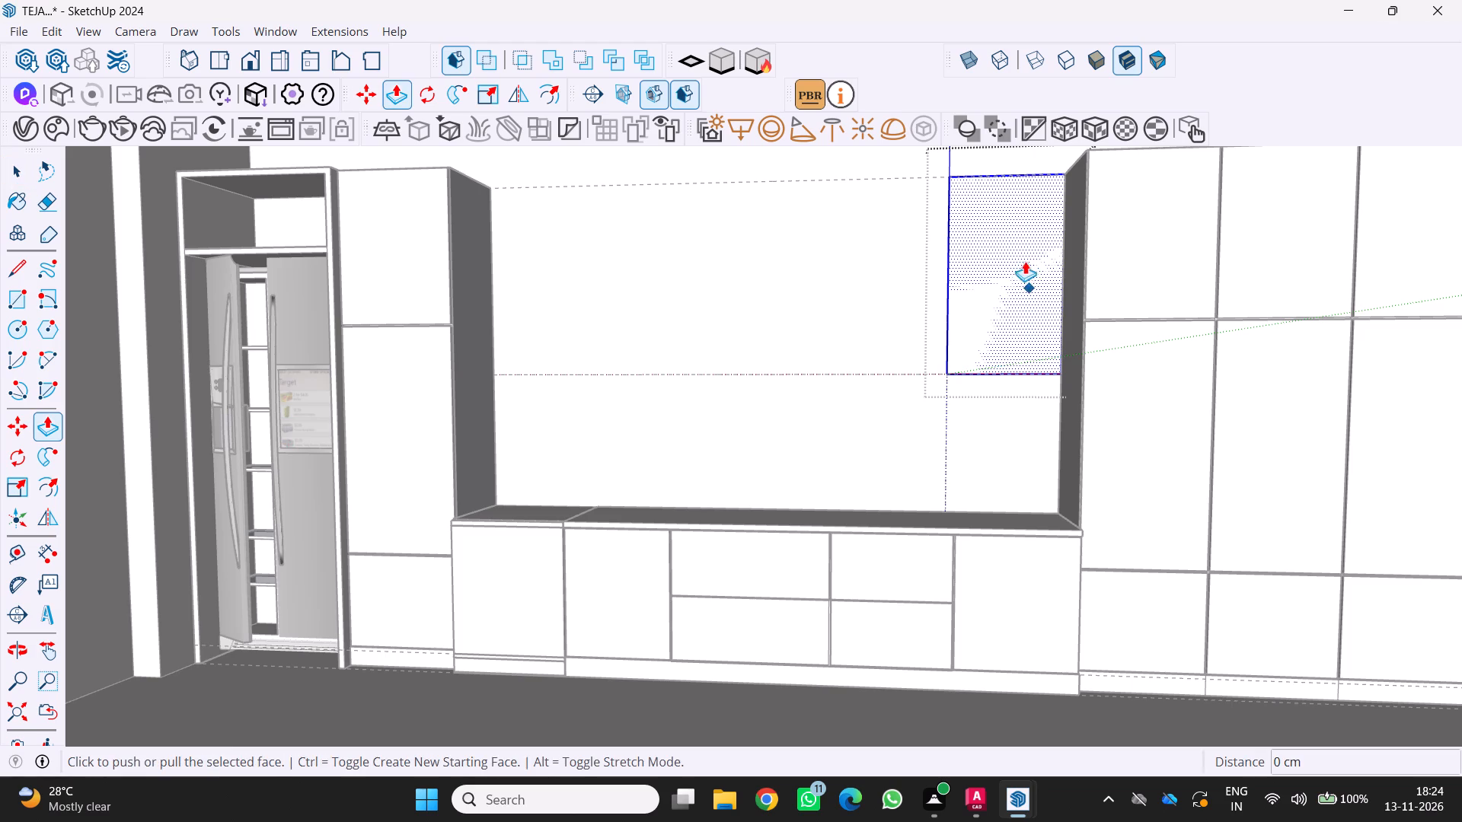
click(1023, 265)
text(35)
key(Return)
Offset the wall cabinet's front face edges inward by 0.5 cm.
middle_drag(1042, 296, 1173, 419)
scroll(1174, 419, down, 4)
scroll(1041, 319, up, 1)
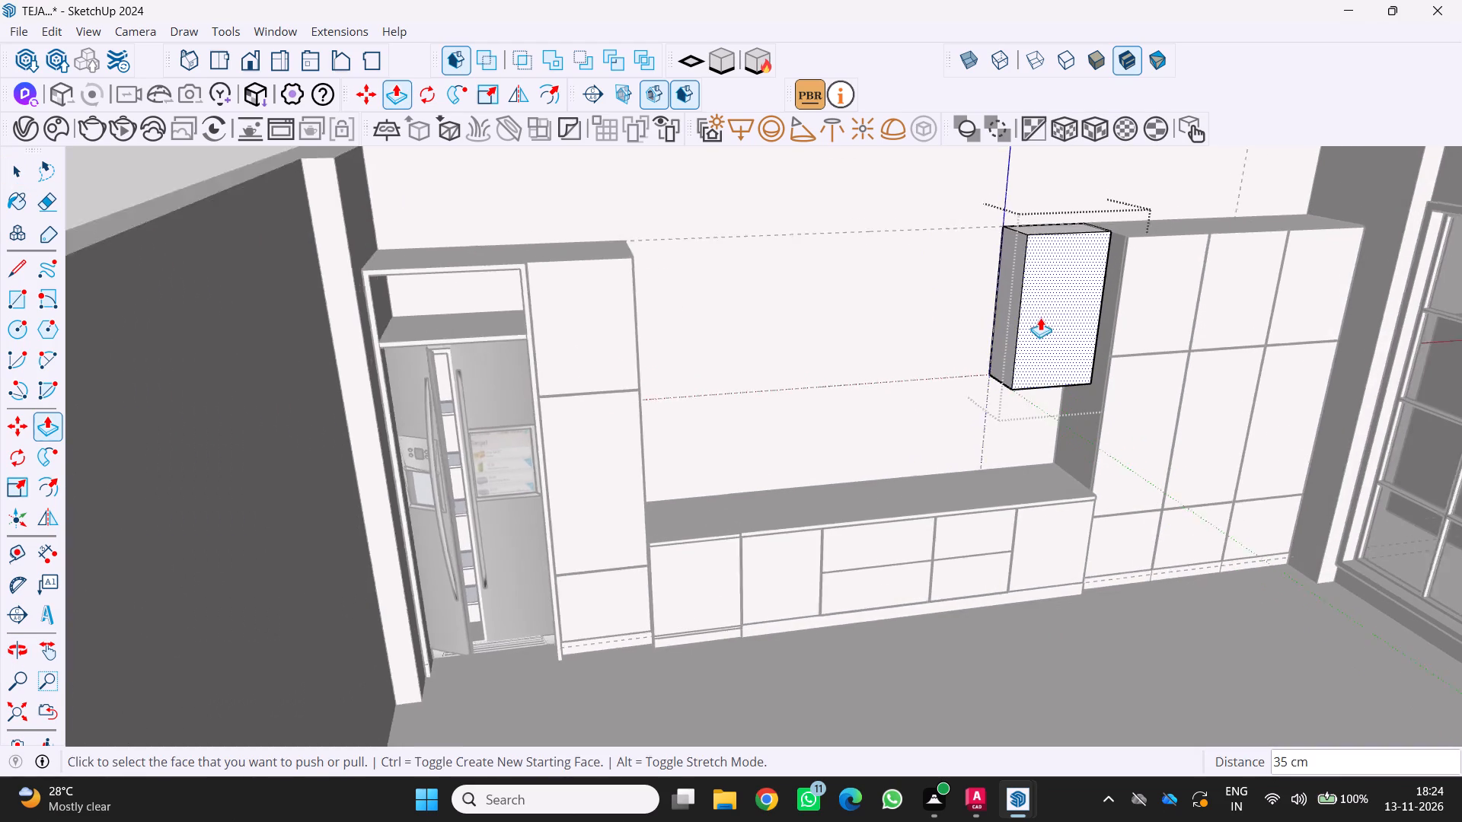
scroll(1040, 317, up, 1)
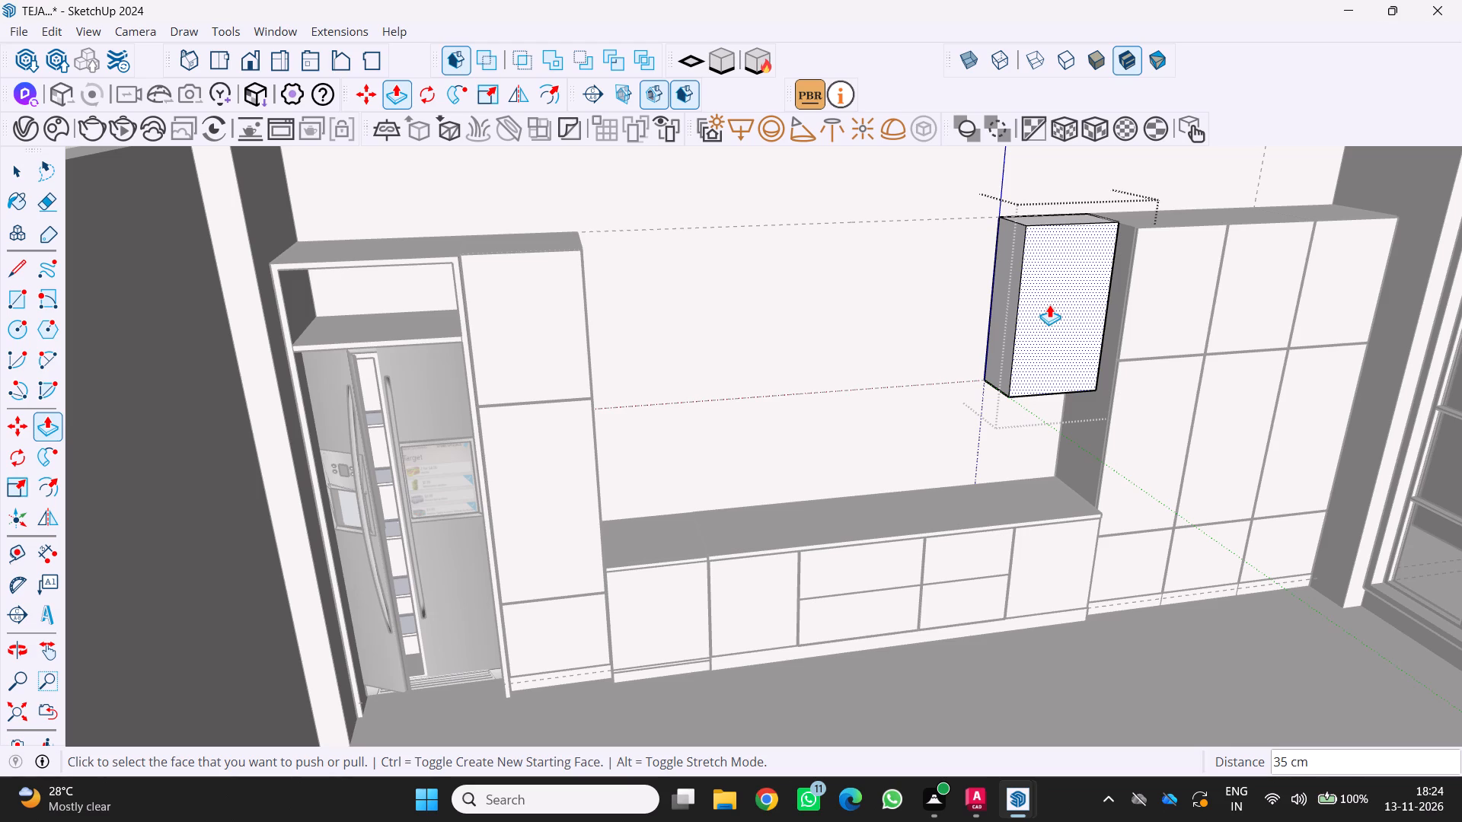
scroll(1049, 309, up, 2)
key(f)
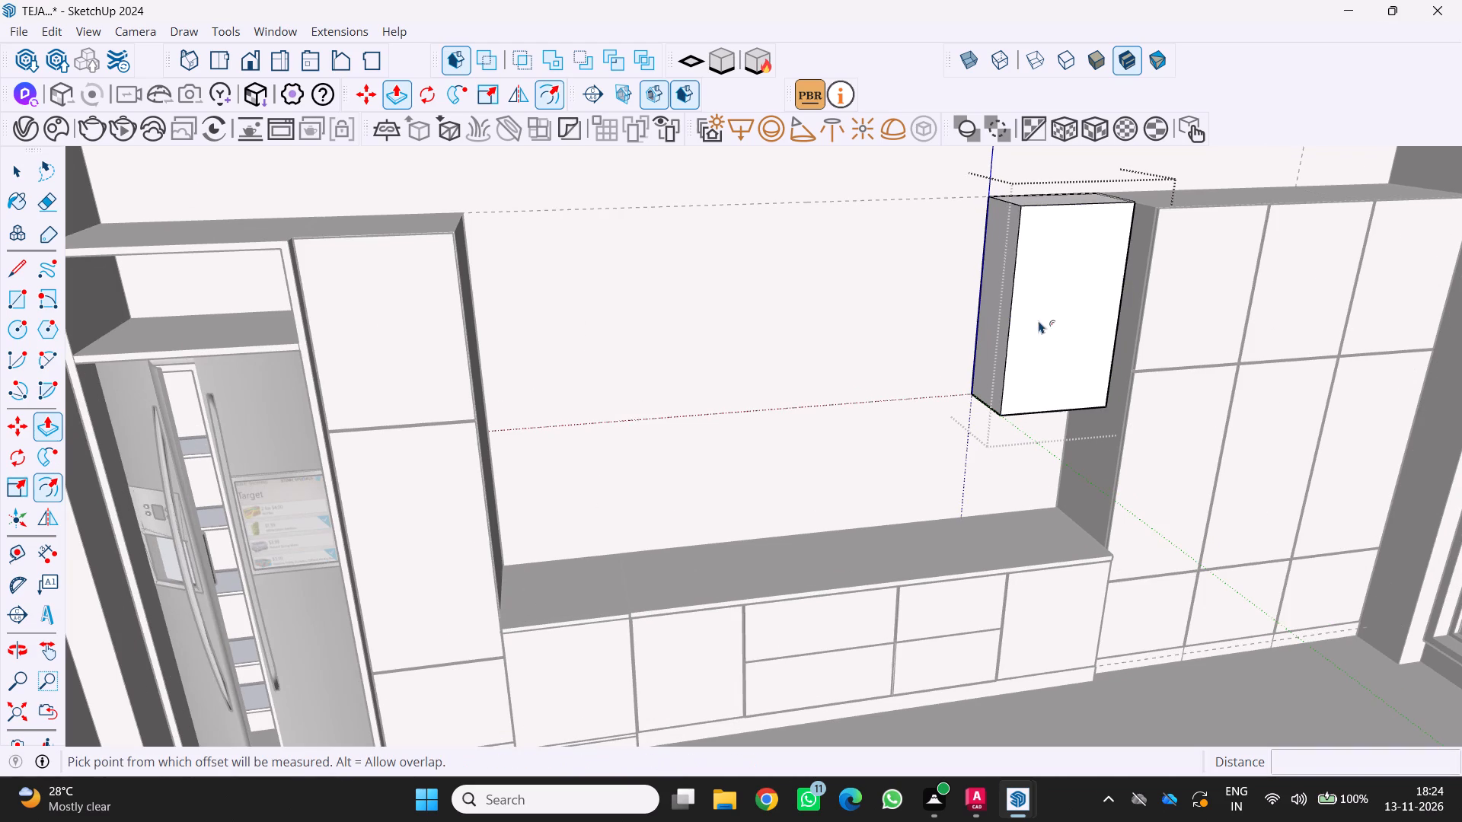
click(1020, 311)
text(0.)
key(5)
key(Return)
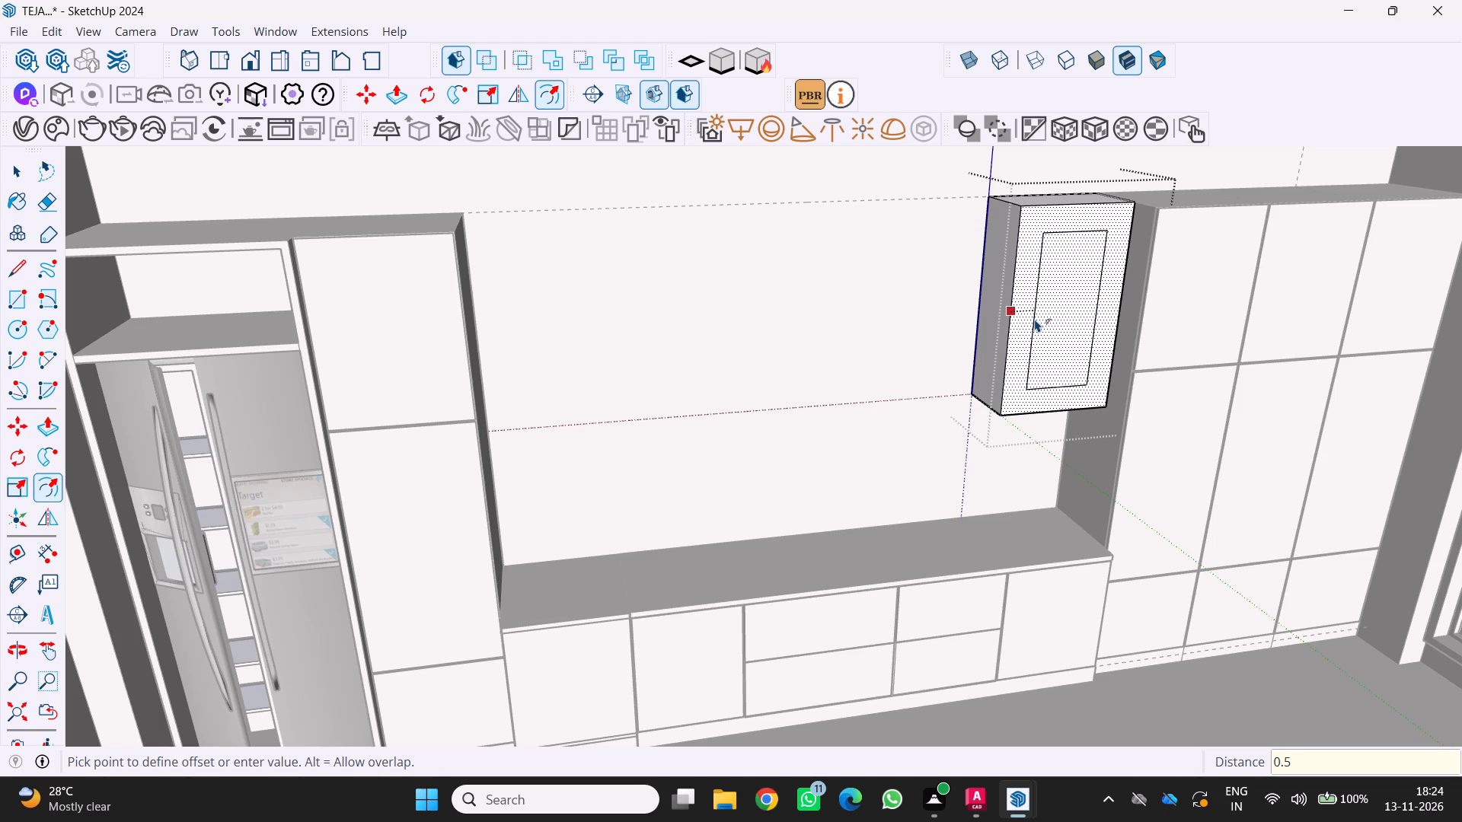
Examine the narrow offset border around the wall cabinet's front face at its corners and edges.
middle_drag(1033, 328, 937, 342)
scroll(935, 342, up, 16)
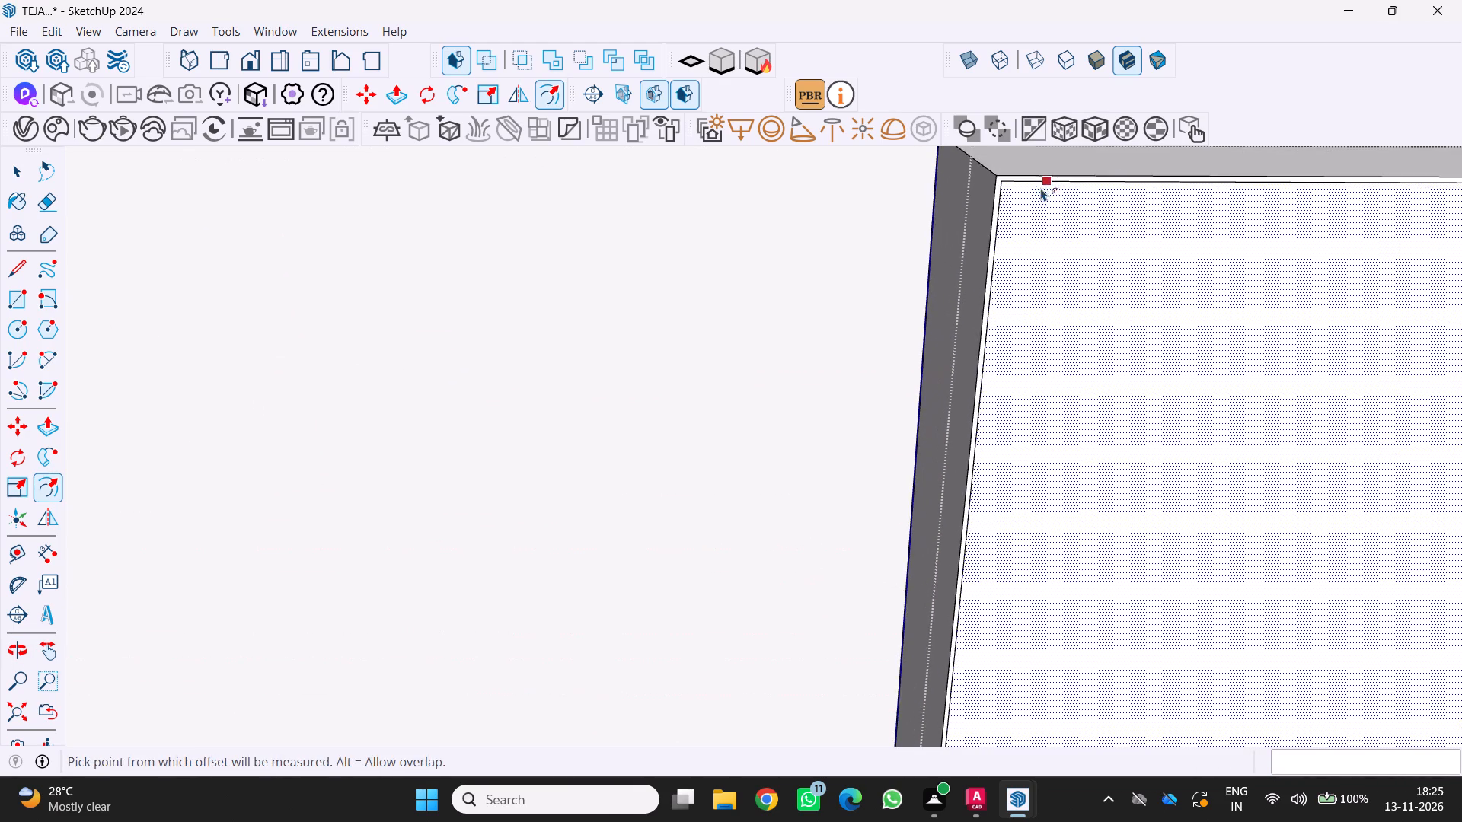
scroll(998, 195, down, 11)
scroll(1156, 172, up, 5)
middle_drag(1224, 175, 1120, 232)
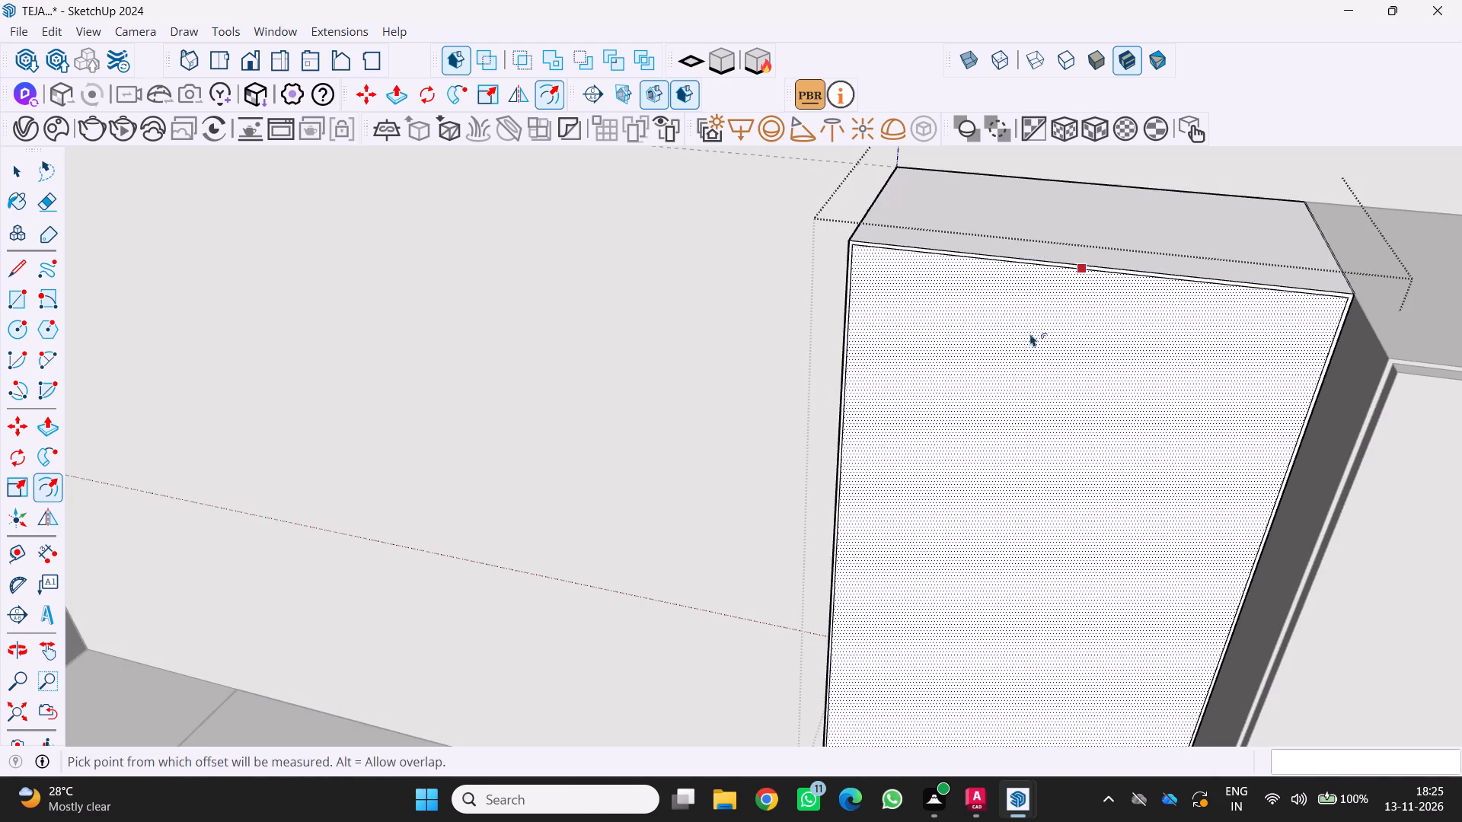
scroll(943, 328, up, 2)
middle_drag(871, 336, 1026, 297)
scroll(985, 300, down, 6)
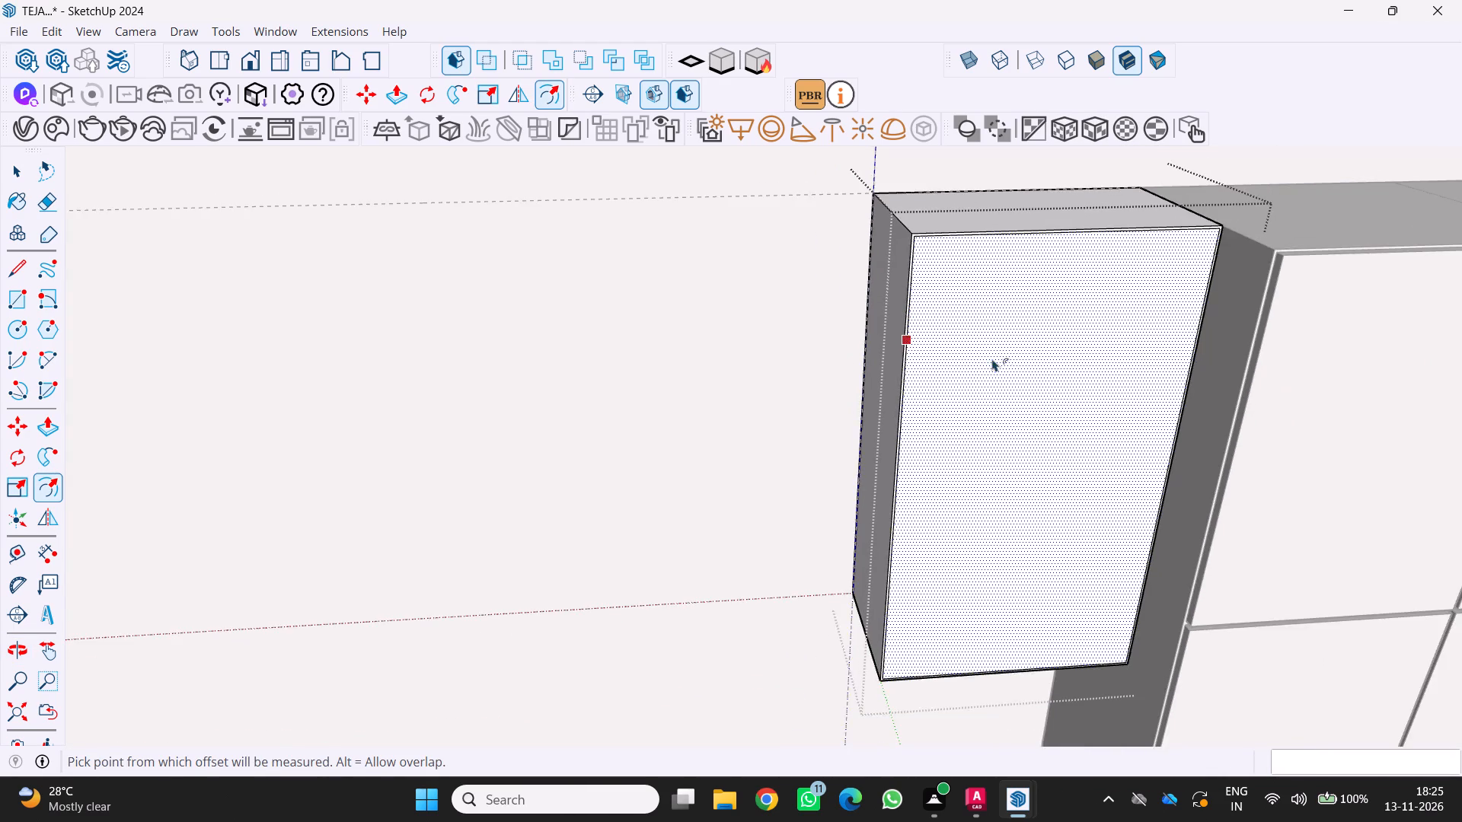
scroll(999, 373, down, 3)
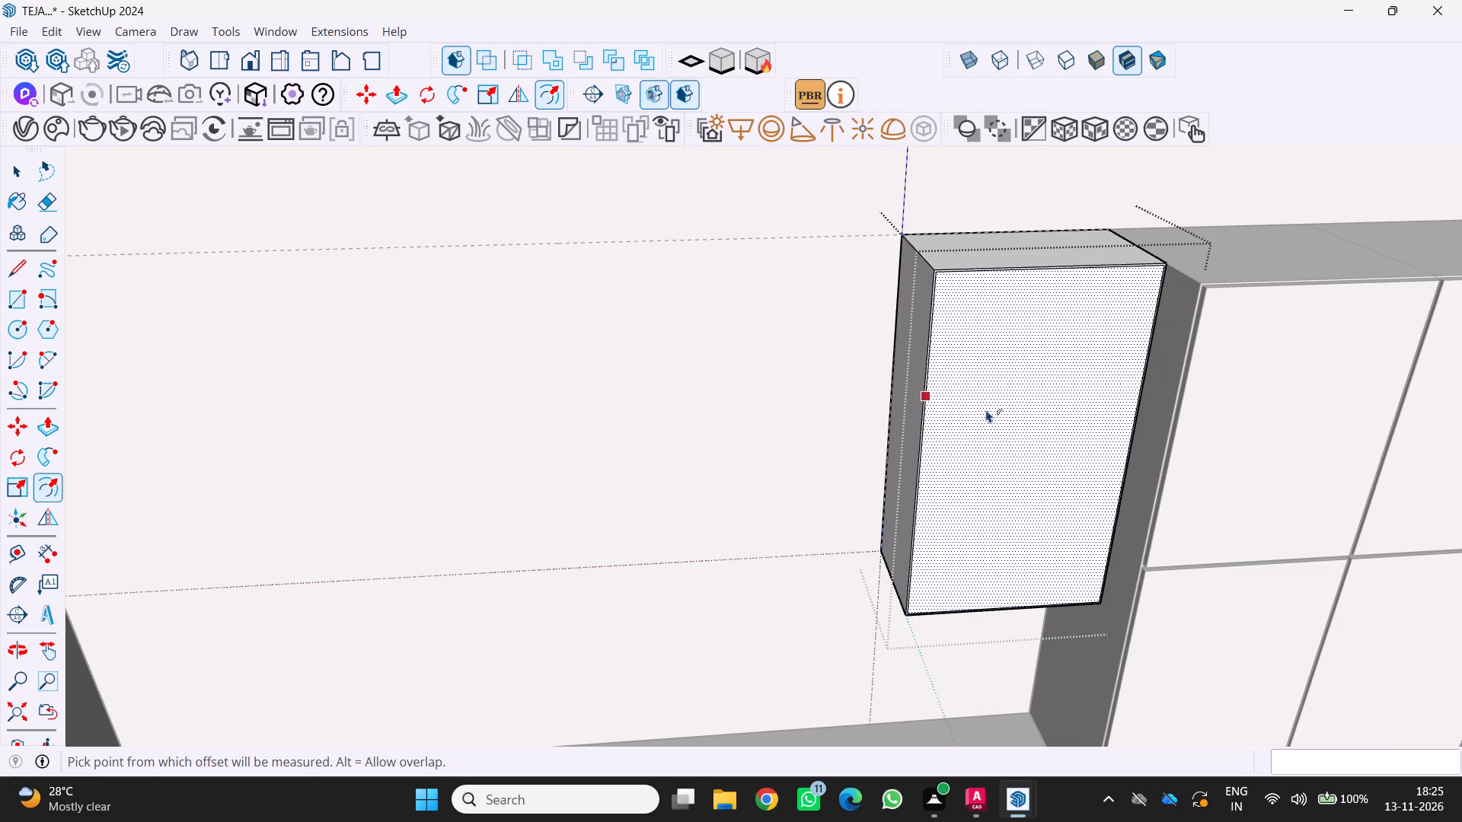
middle_drag(973, 441, 942, 430)
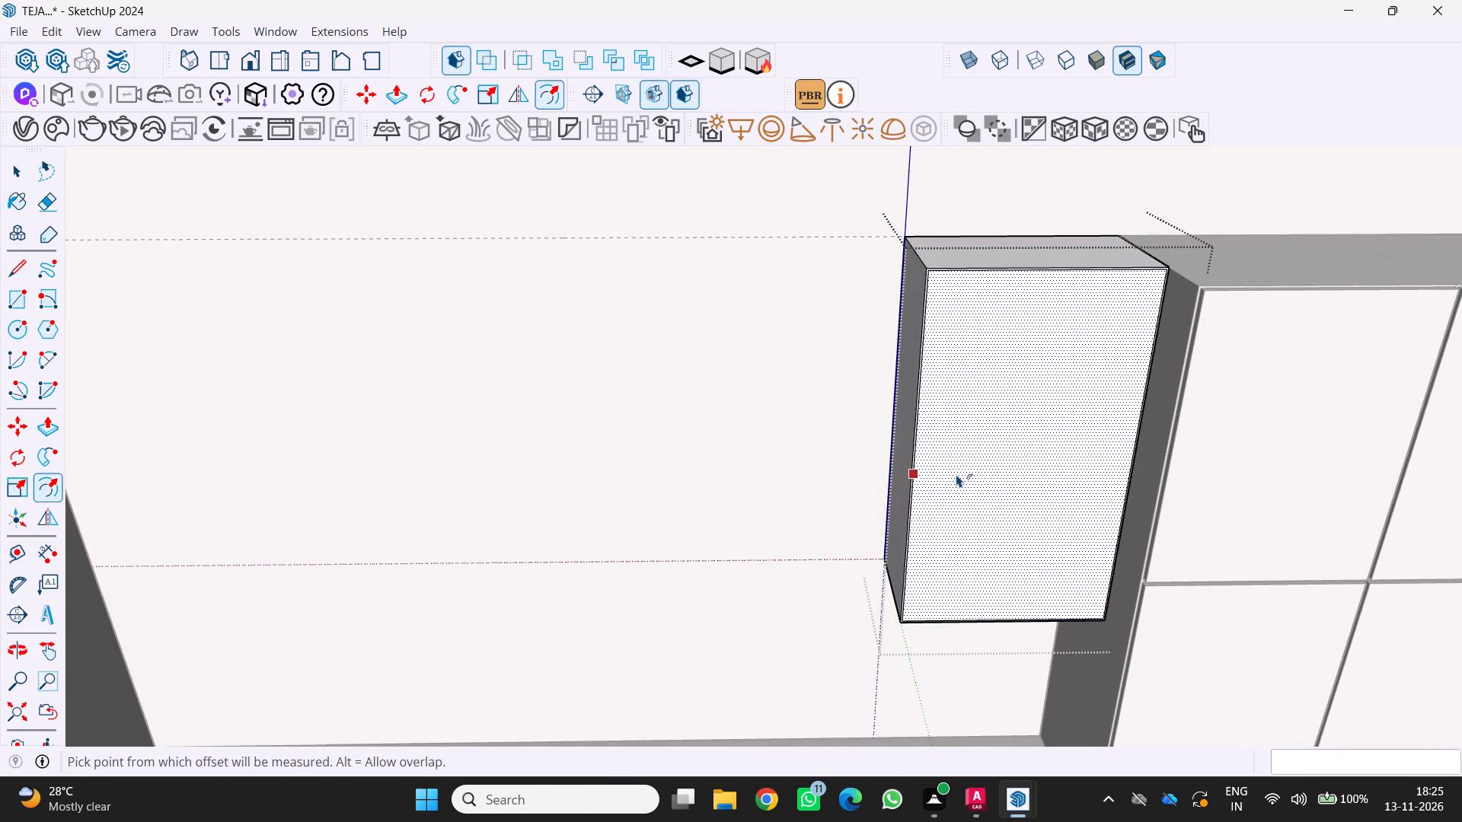
scroll(929, 484, up, 3)
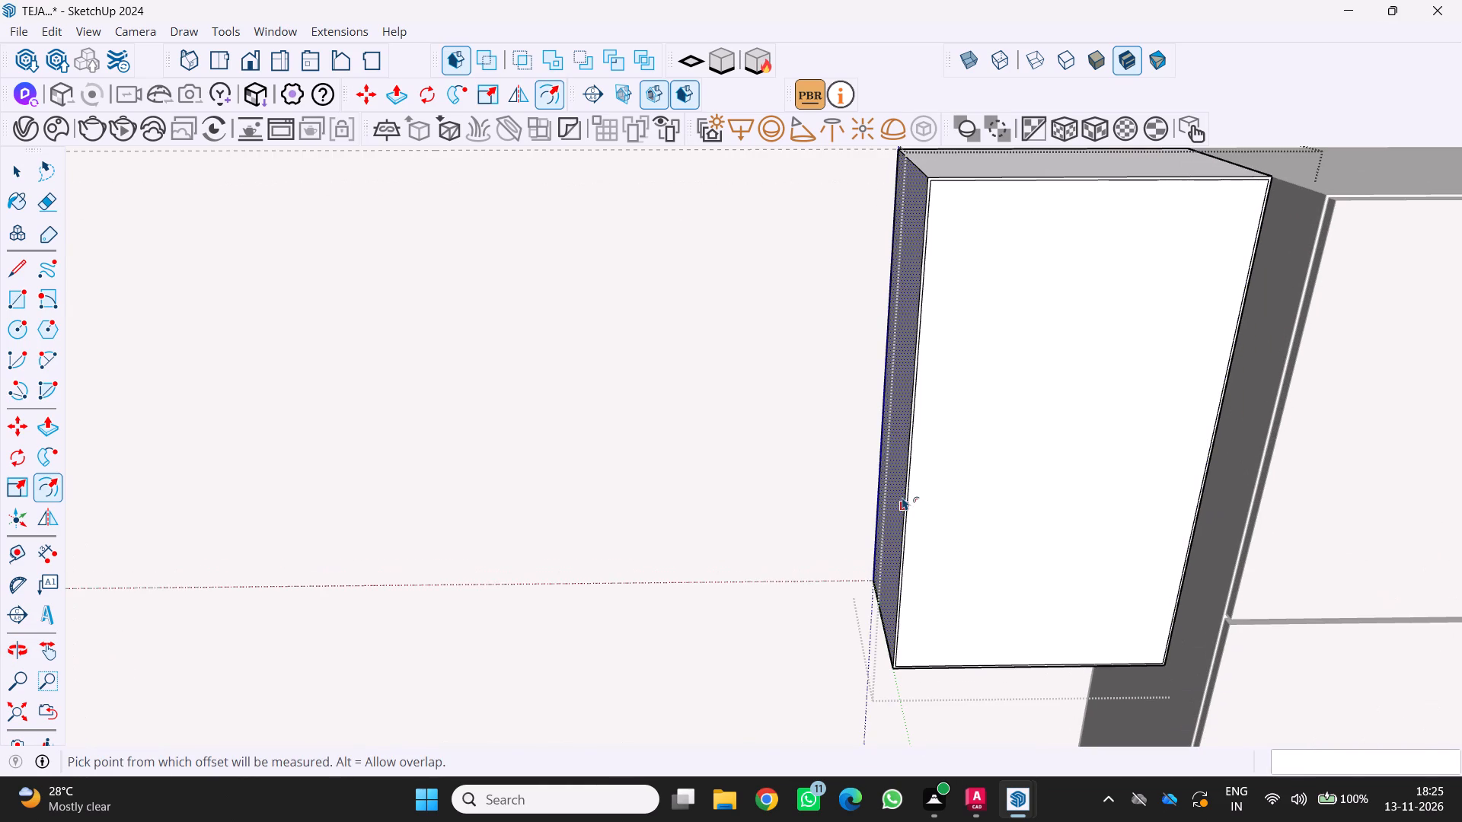
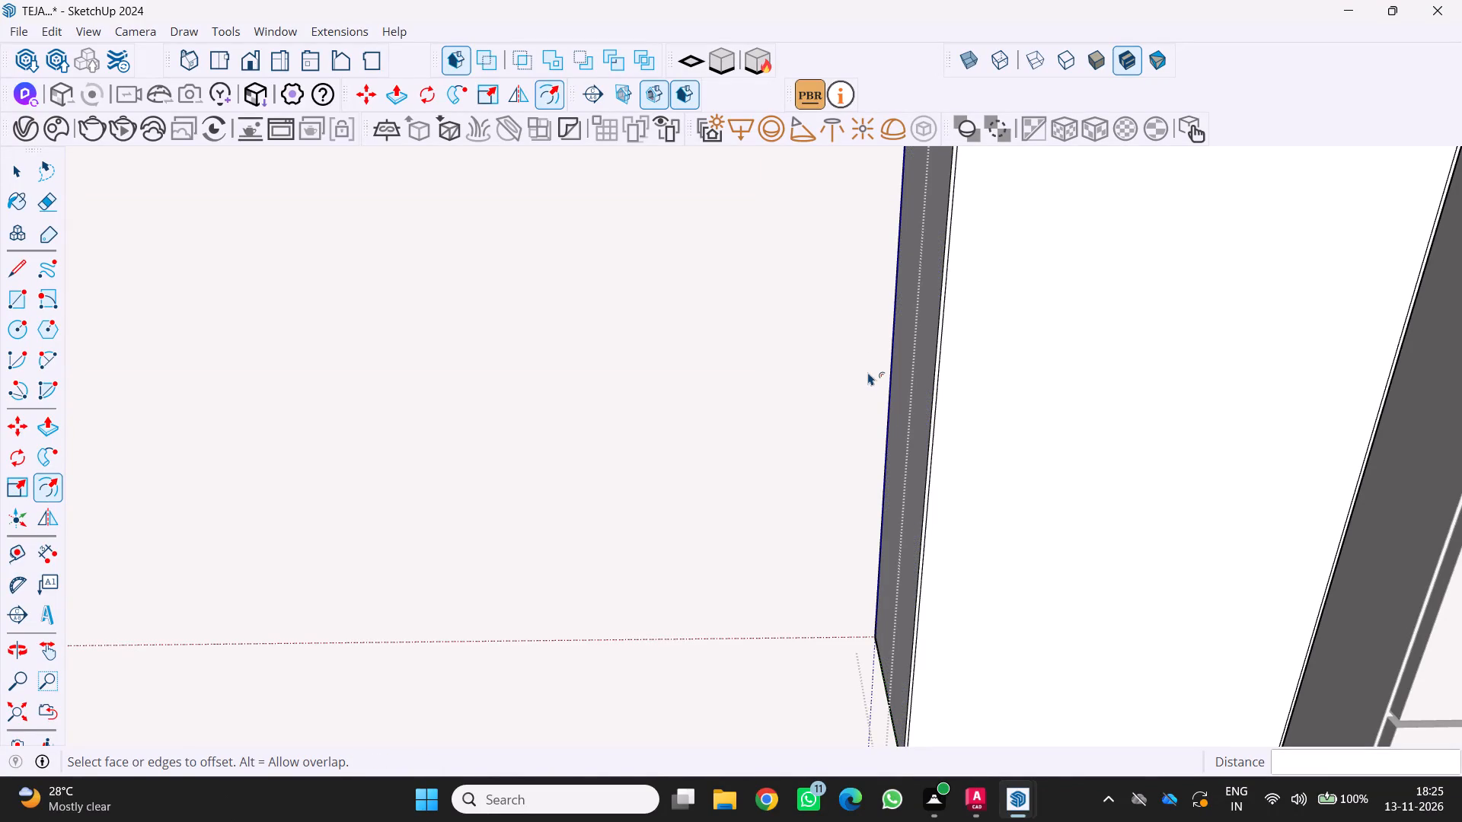
Push/pull the narrow border face around the wall cabinet's front outward by 2 cm.
middle_drag(895, 413, 892, 468)
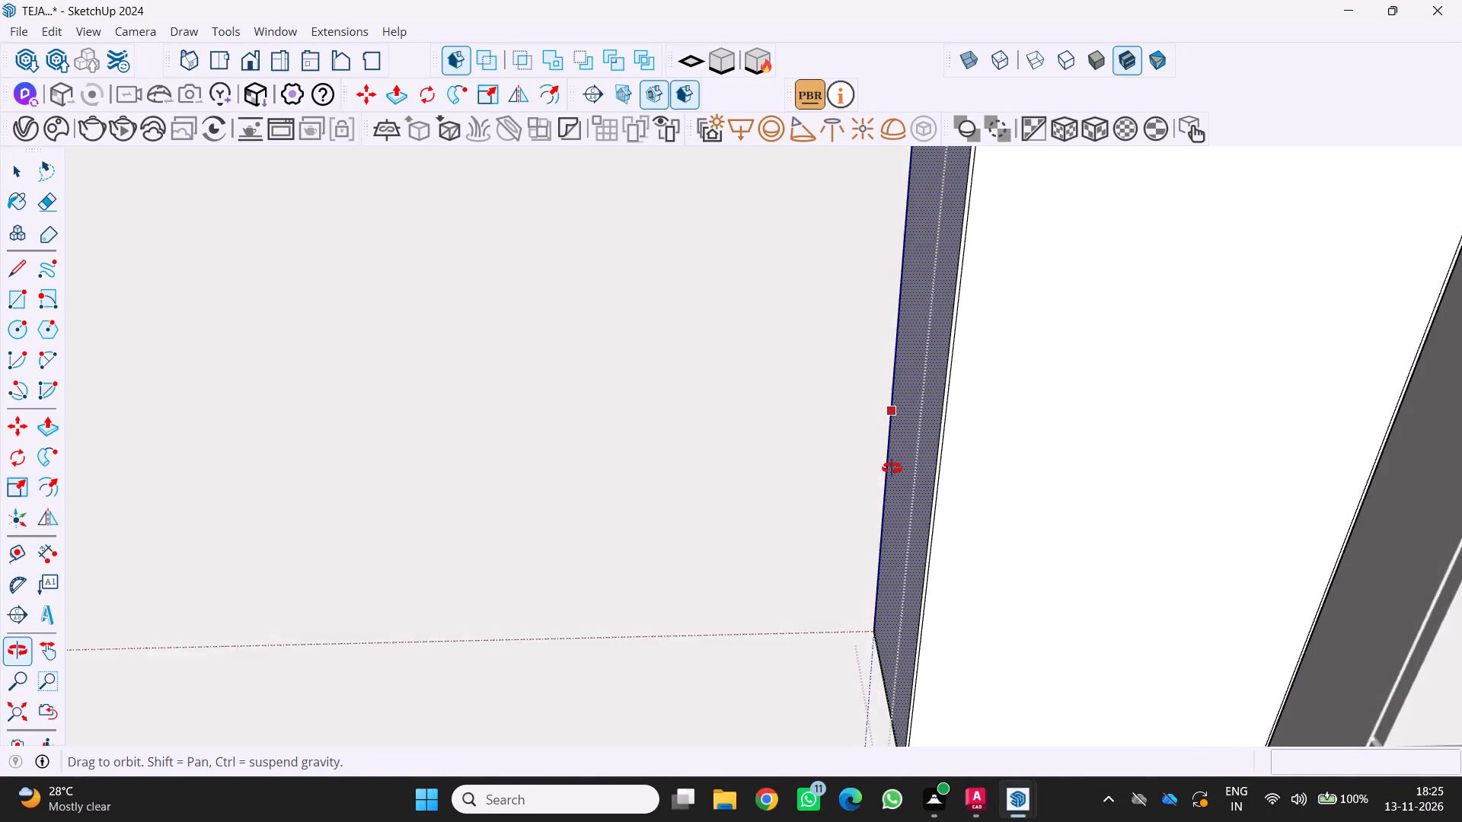
middle_drag(892, 468, 878, 486)
middle_click(877, 488)
scroll(868, 490, up, 1)
scroll(952, 442, up, 3)
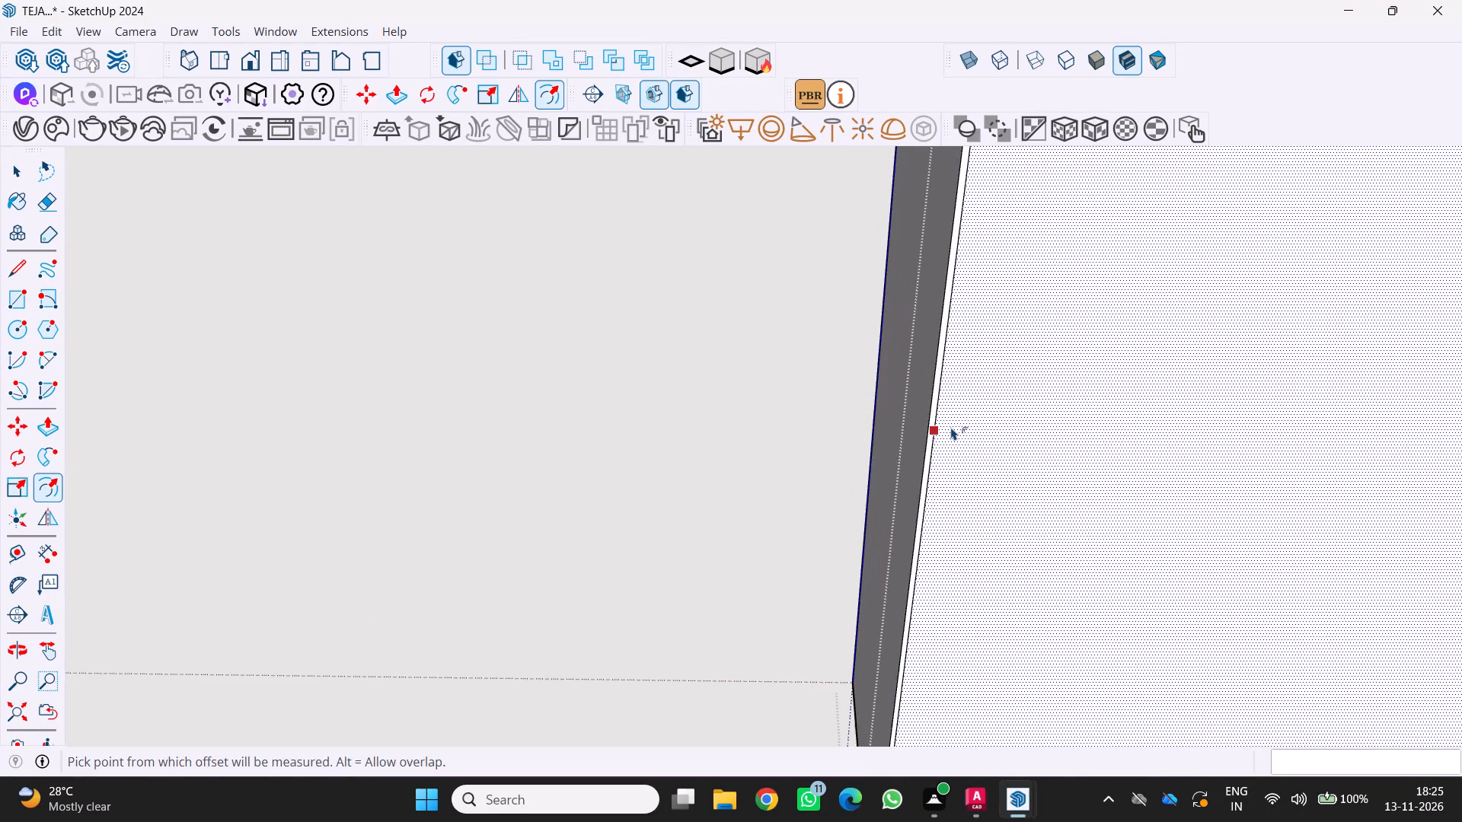
middle_drag(950, 435, 893, 591)
middle_click(893, 591)
scroll(934, 546, down, 5)
scroll(873, 621, up, 3)
middle_drag(873, 621, 991, 541)
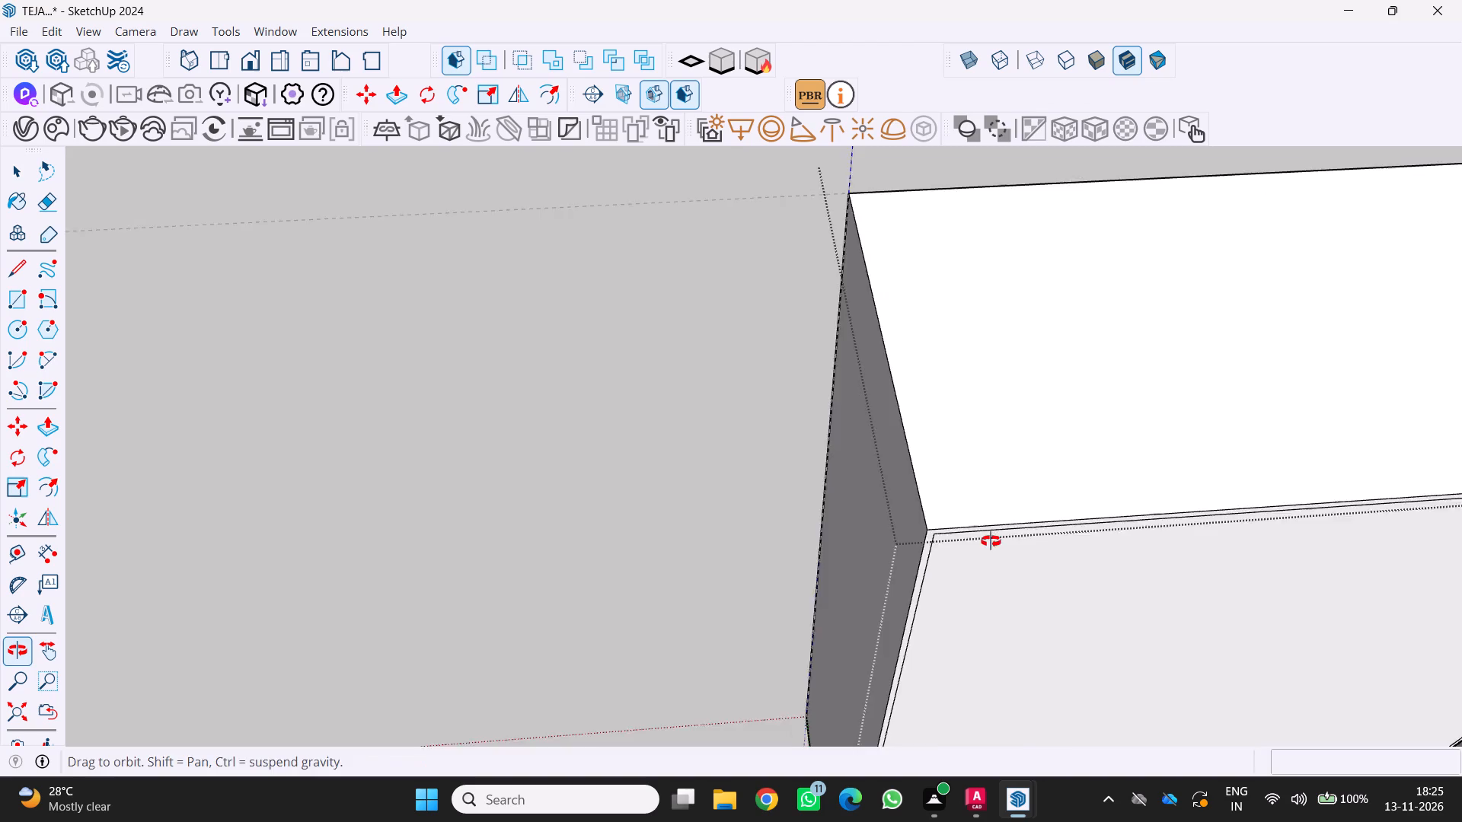
middle_drag(991, 541, 996, 524)
middle_click(996, 524)
scroll(996, 523, up, 8)
key(p)
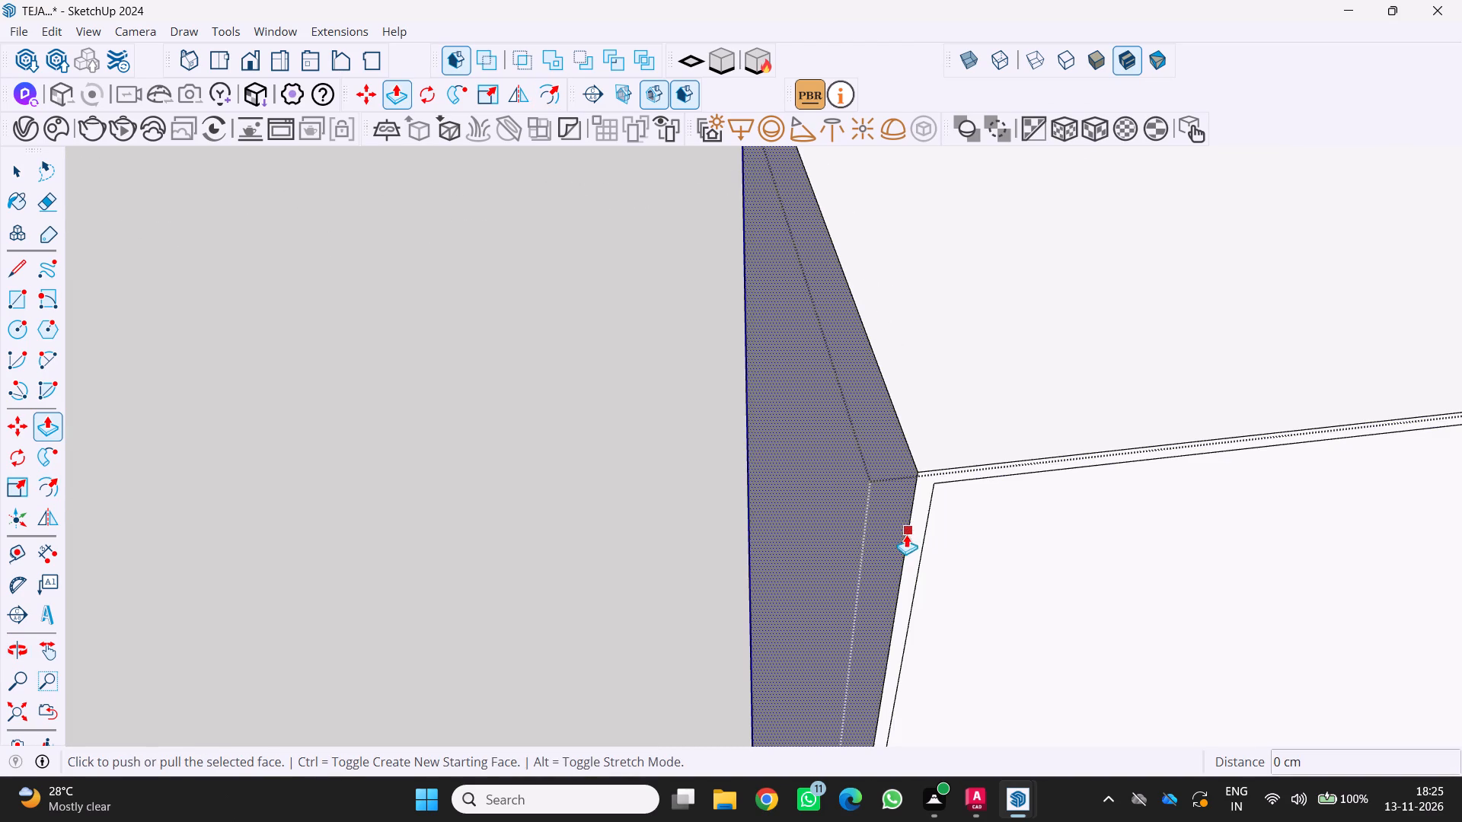
scroll(922, 544, up, 2)
key(space)
drag(924, 529, 911, 528)
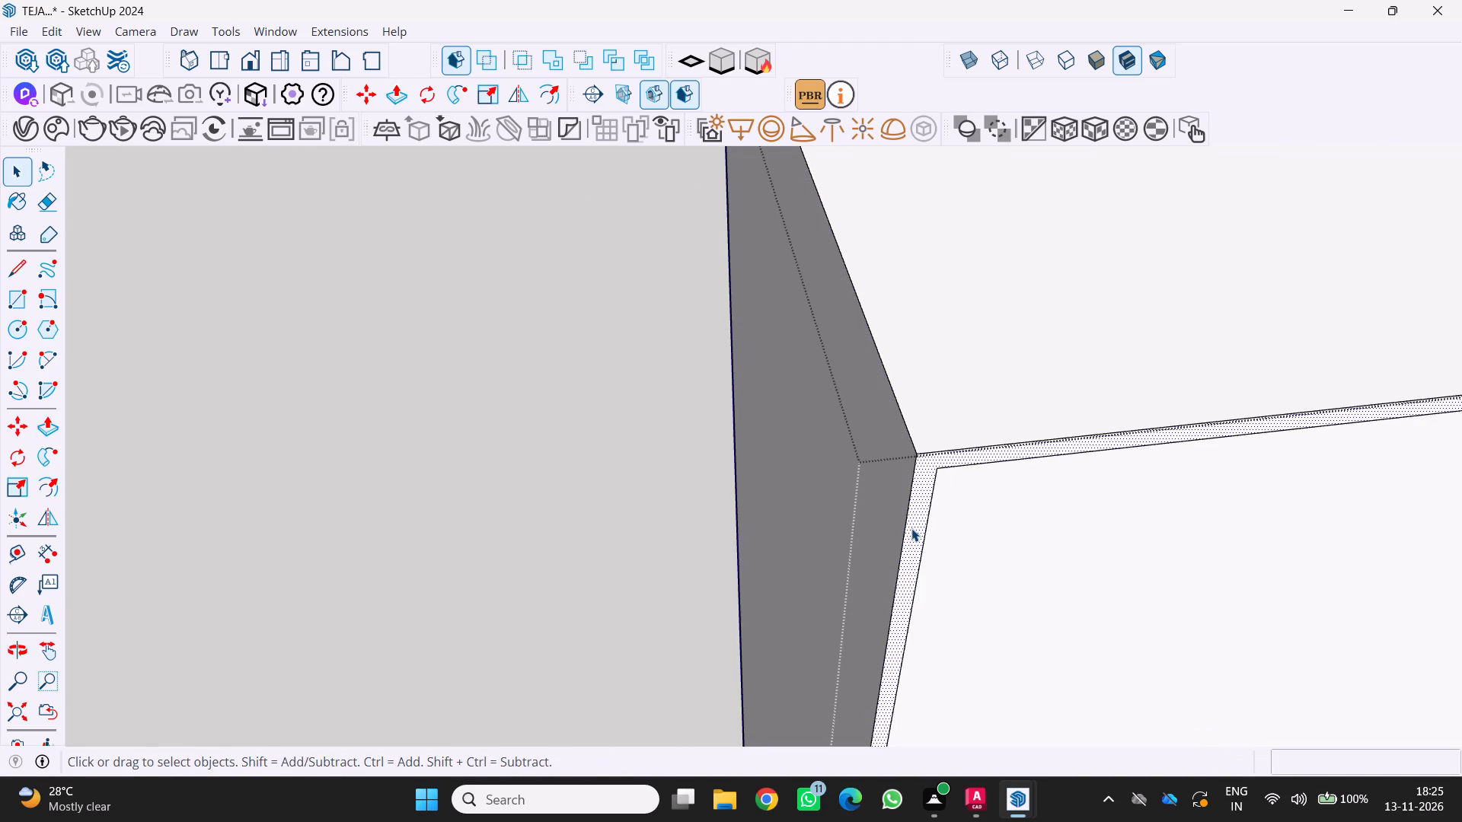
key(p)
click(911, 527)
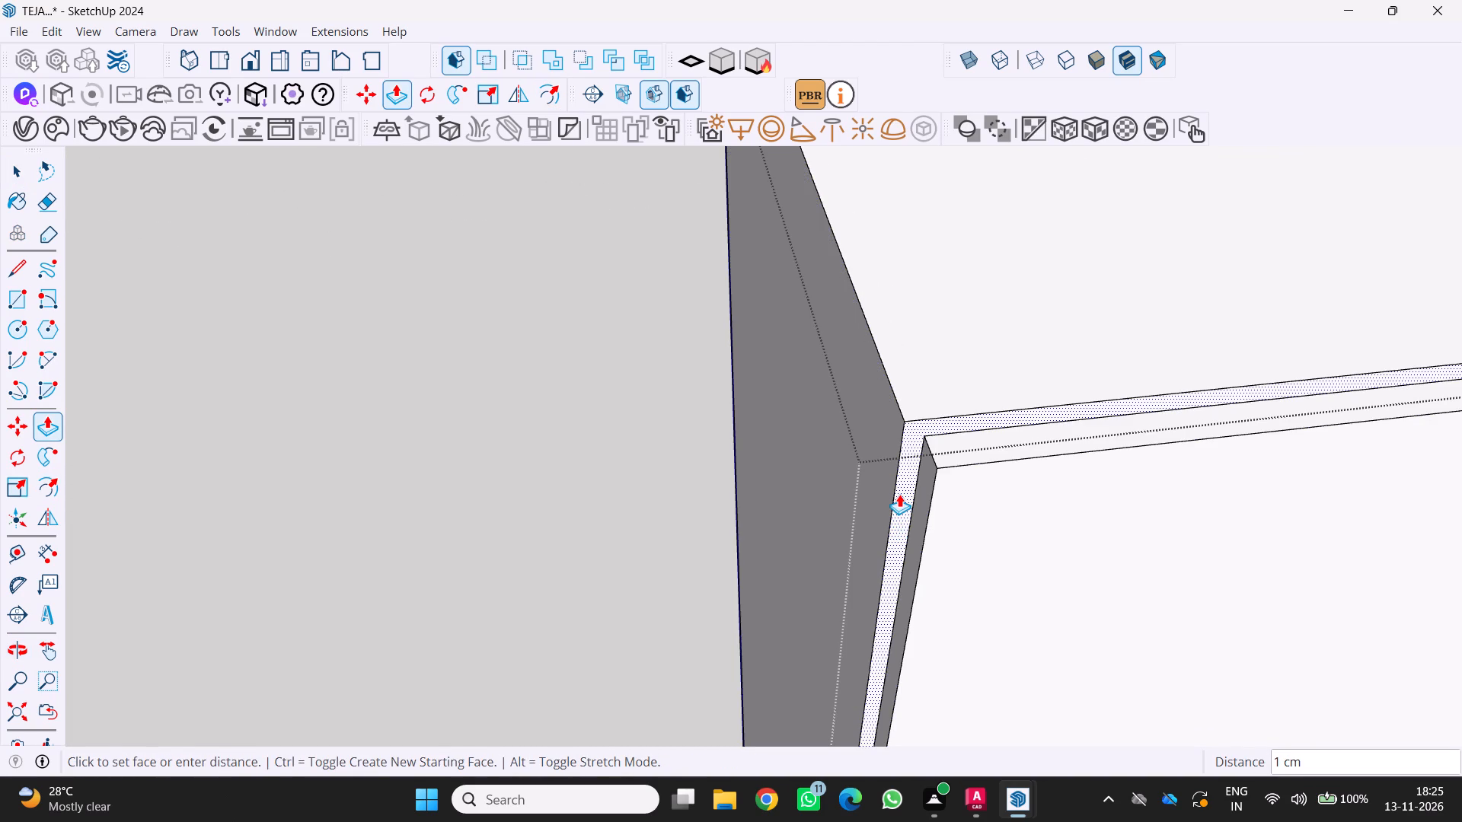
key(2)
key(Return)
Examine the wall cabinet and the open wall space between the tall units from several angles.
scroll(899, 494, down, 4)
scroll(892, 495, down, 18)
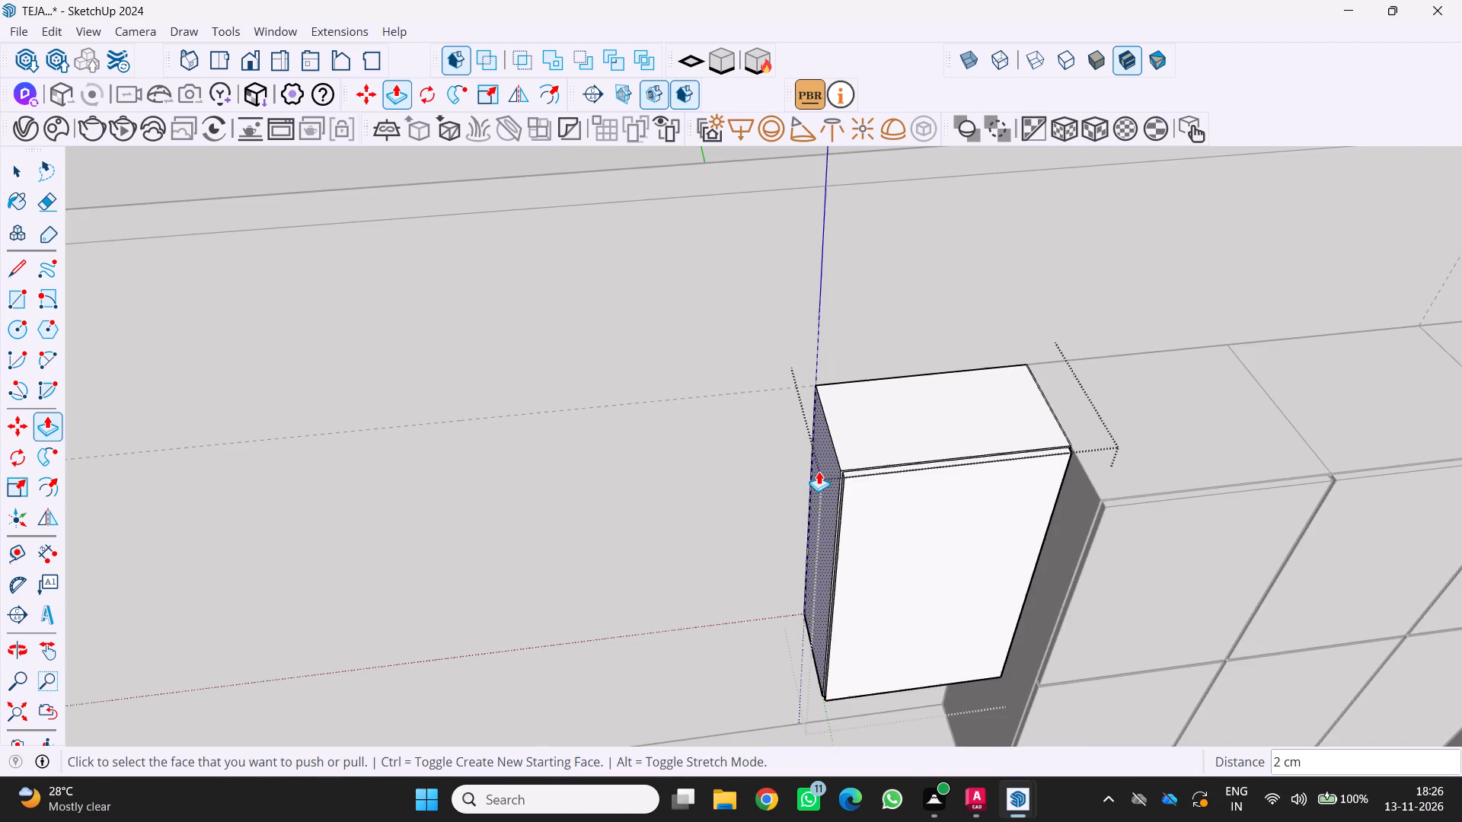
middle_drag(871, 493, 863, 375)
scroll(863, 375, up, 1)
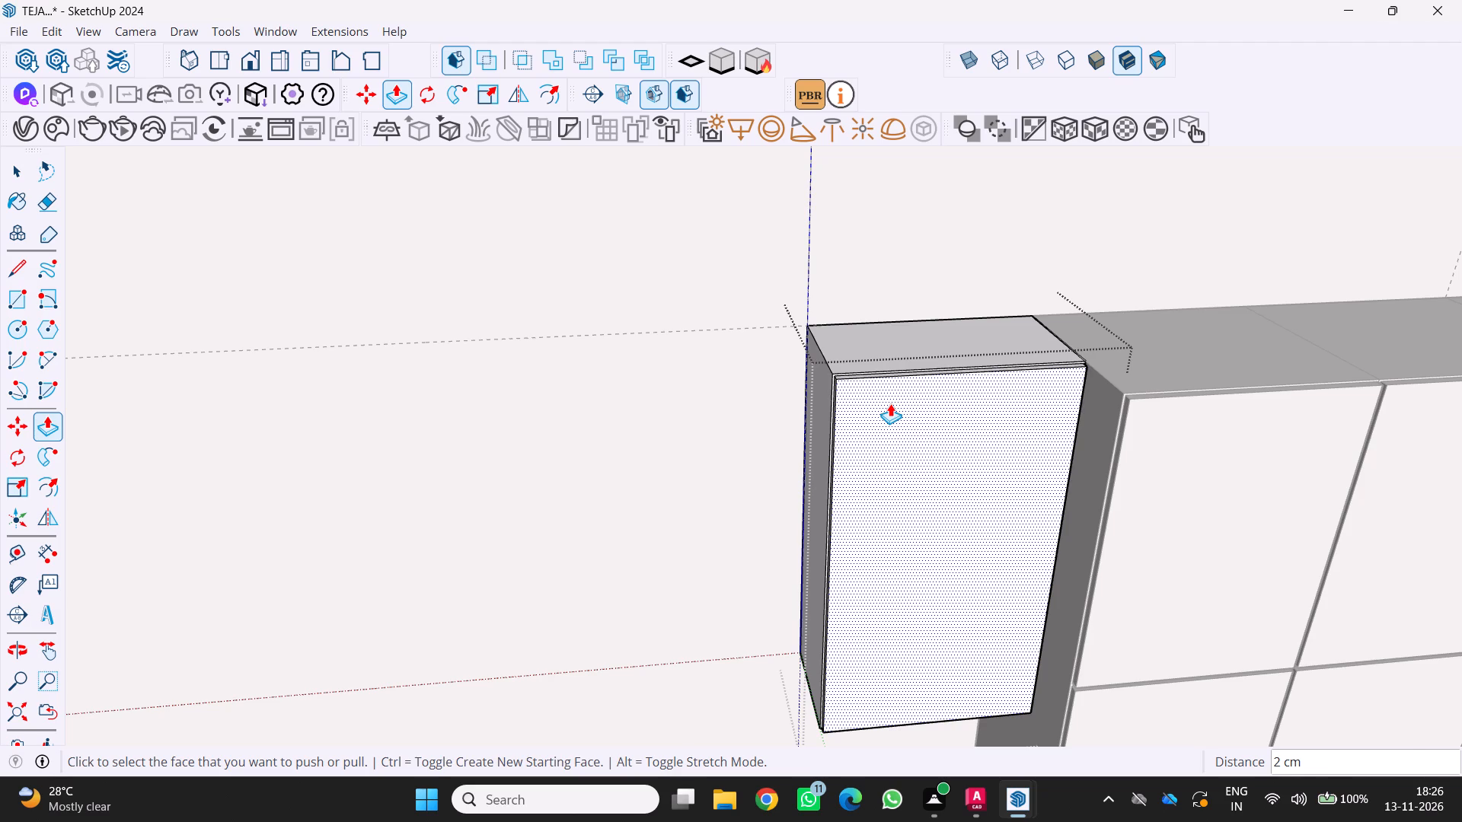
scroll(885, 410, down, 7)
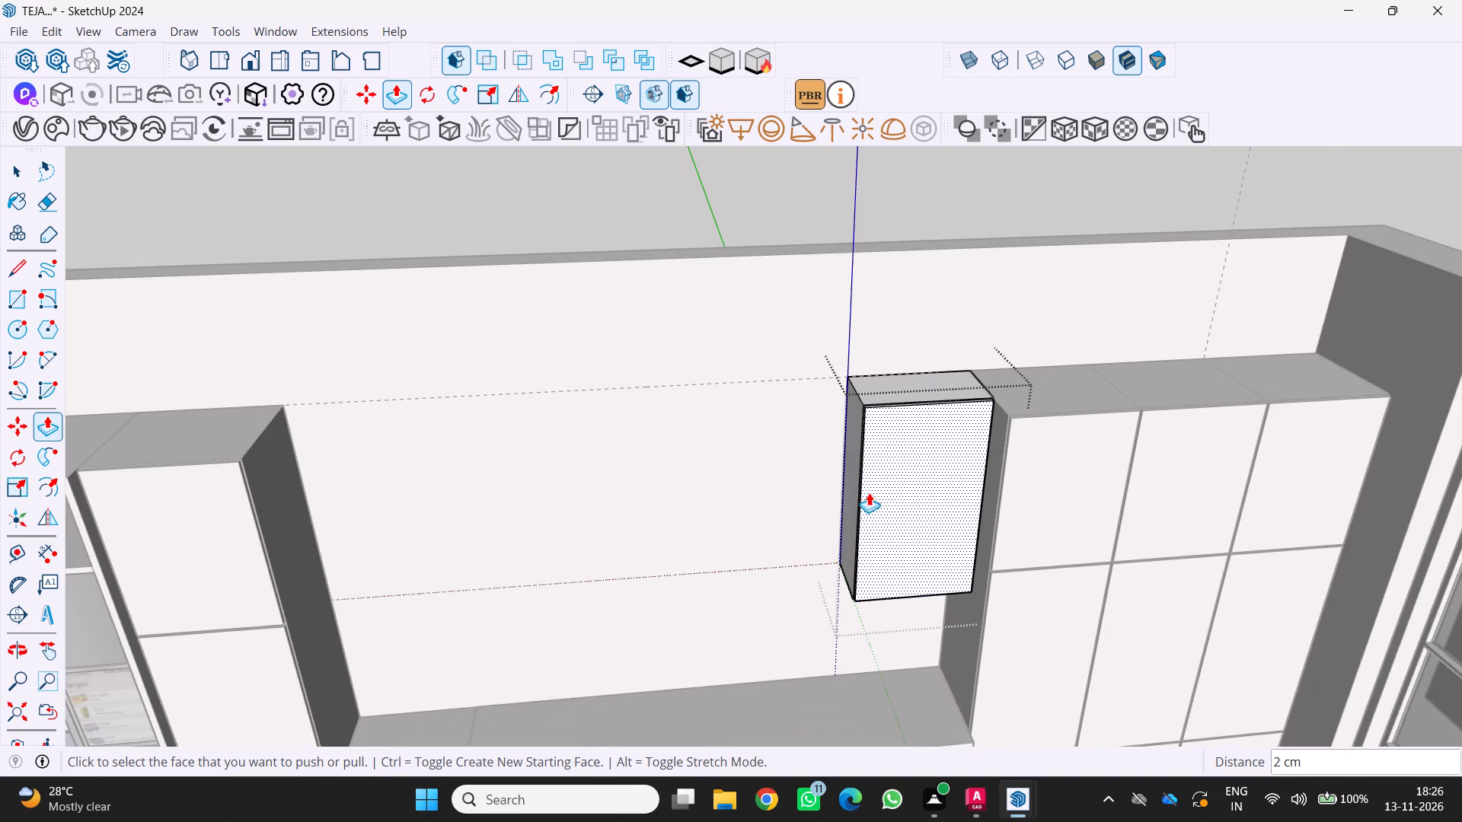
middle_drag(862, 497, 861, 357)
scroll(691, 479, down, 3)
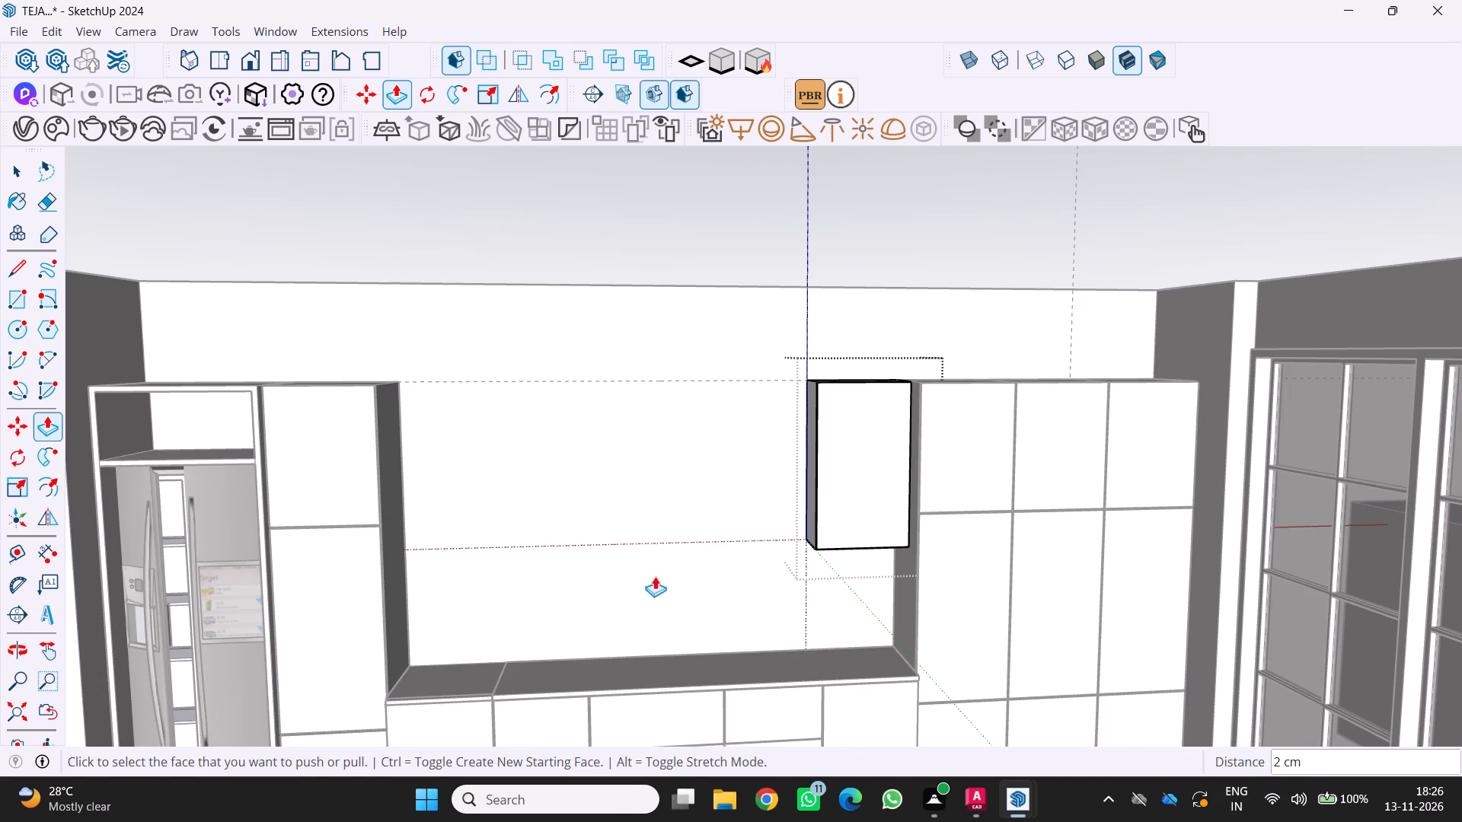
scroll(662, 578, up, 3)
middle_drag(678, 564, 656, 613)
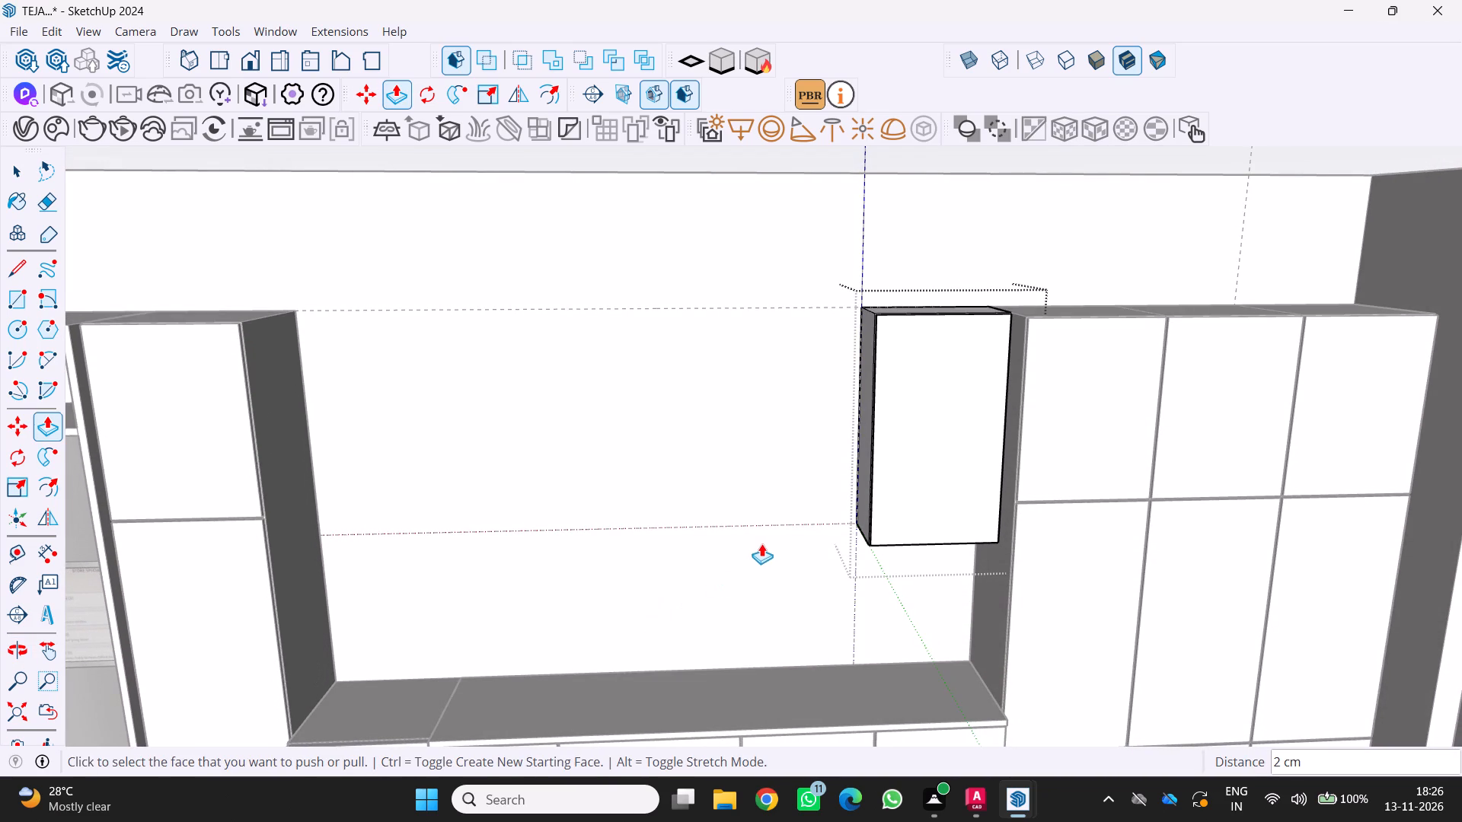
middle_drag(760, 542, 736, 594)
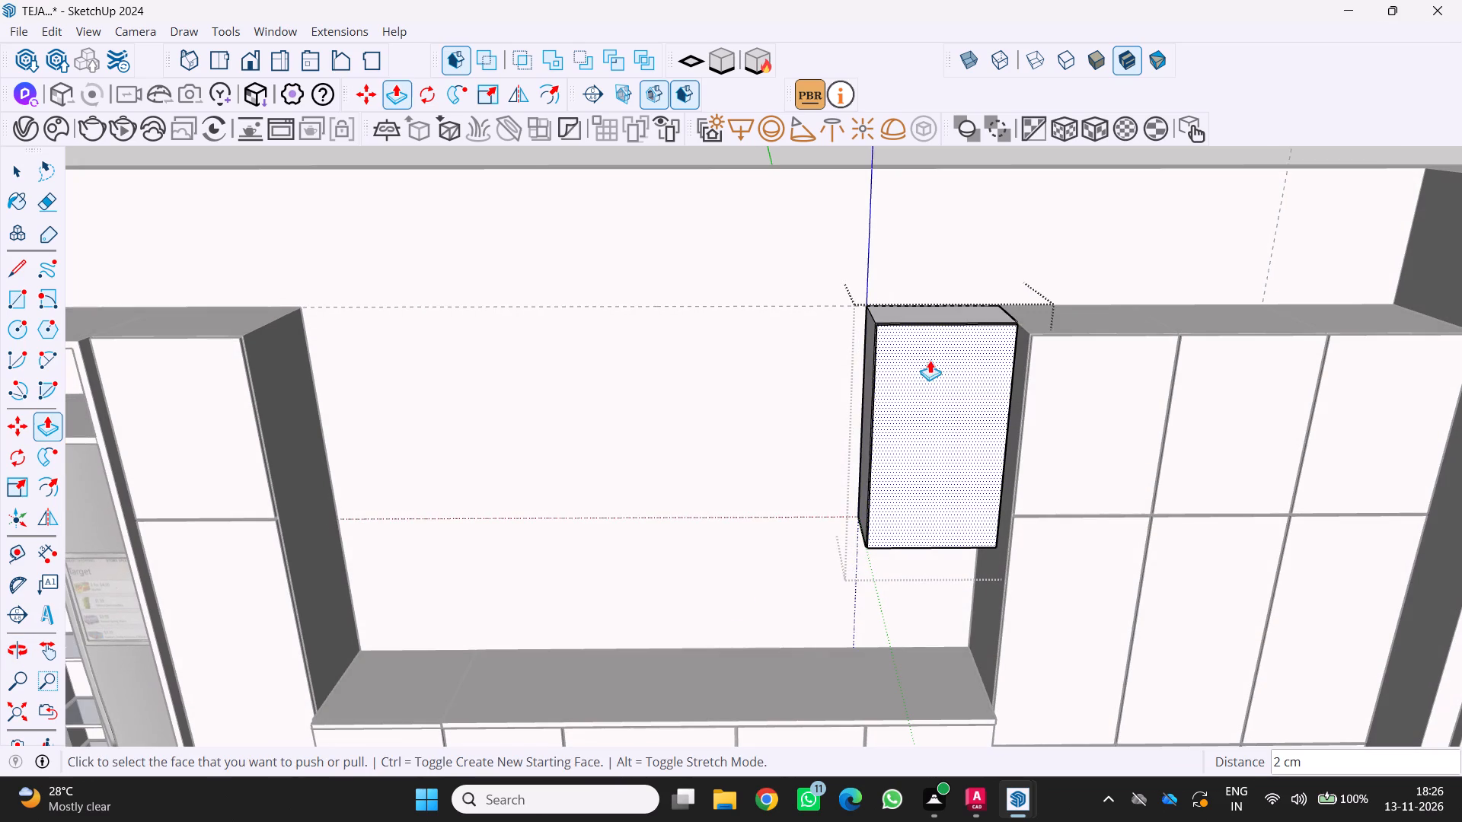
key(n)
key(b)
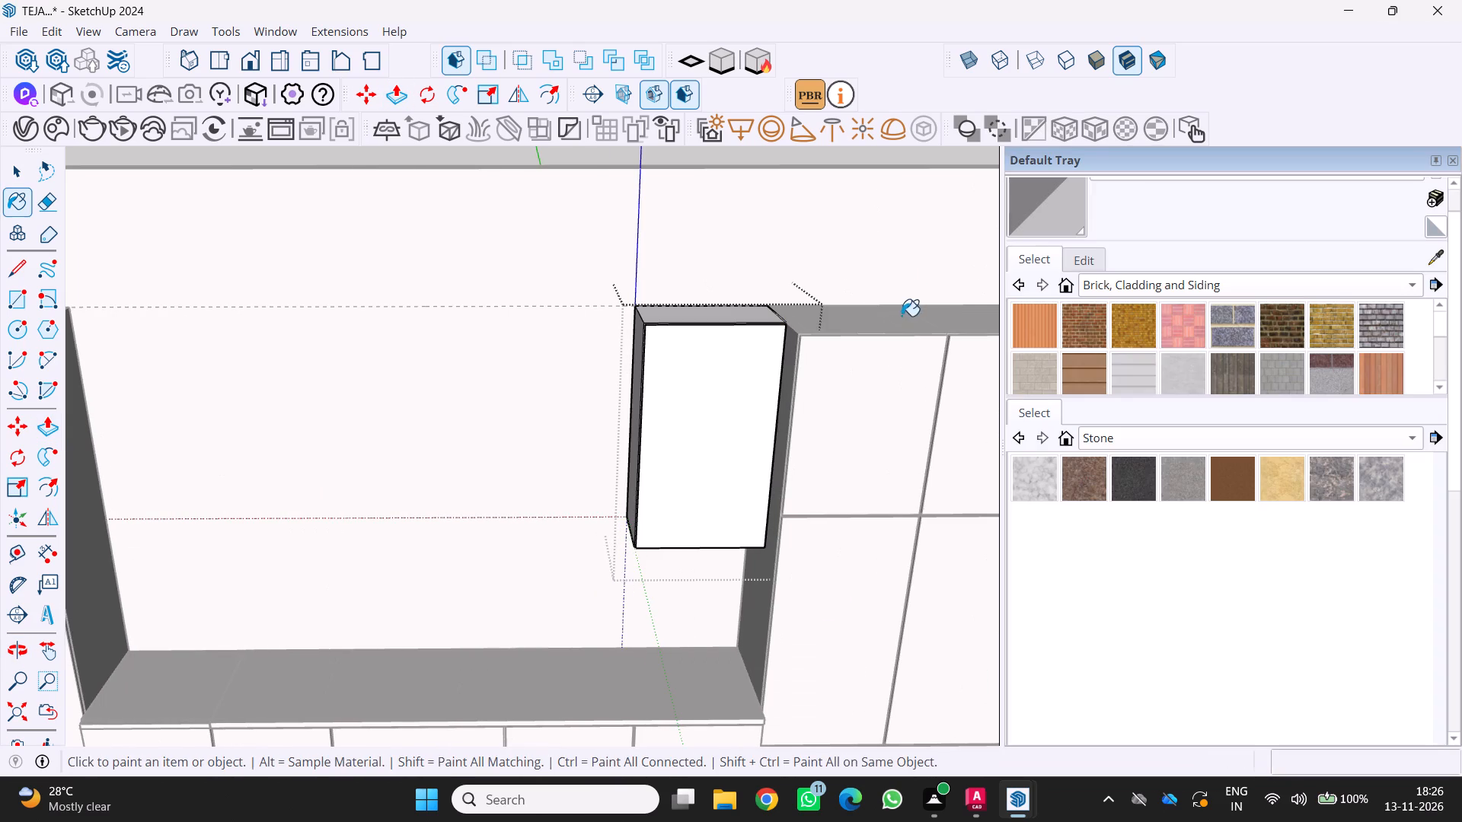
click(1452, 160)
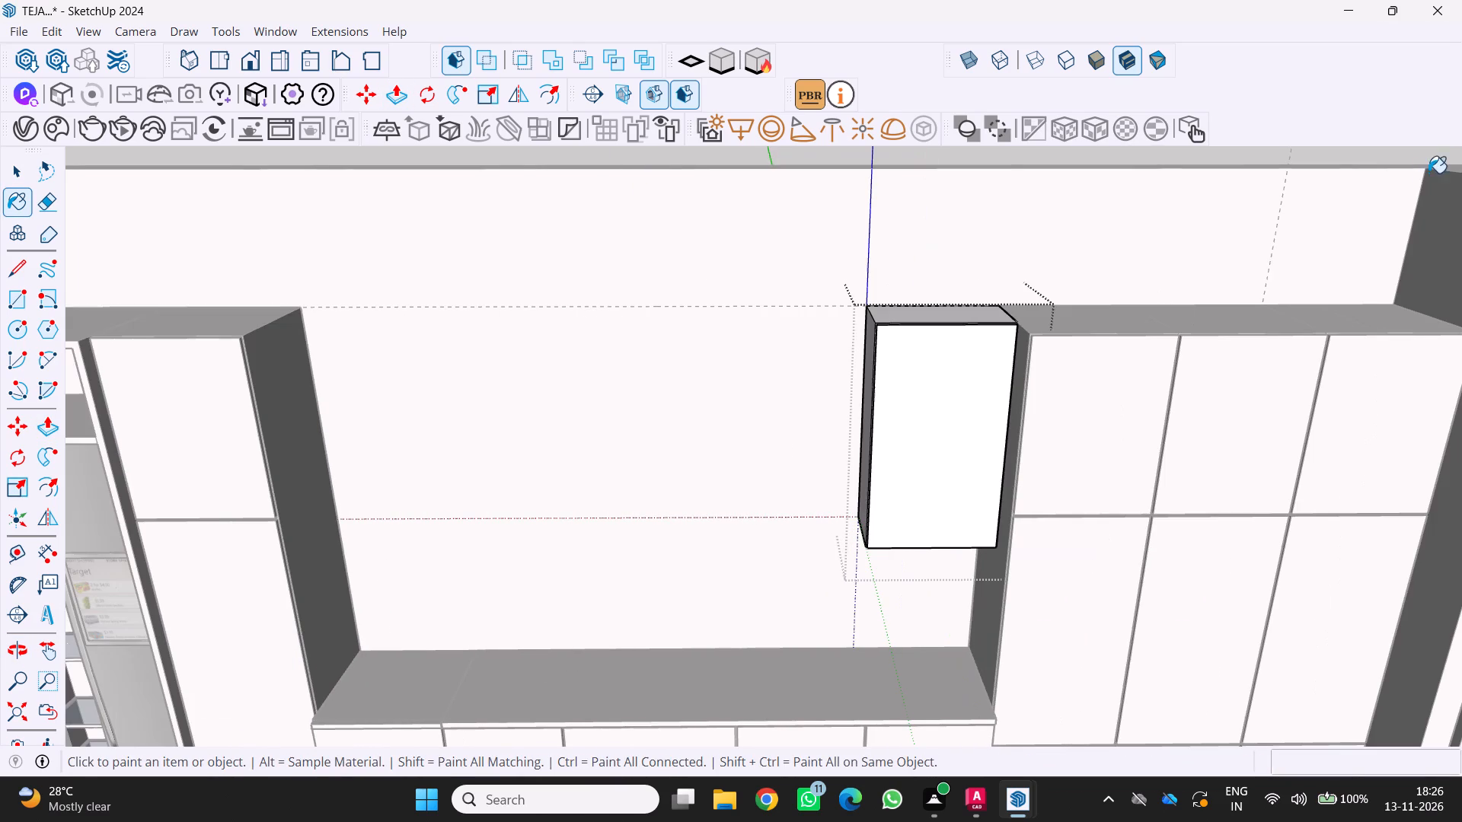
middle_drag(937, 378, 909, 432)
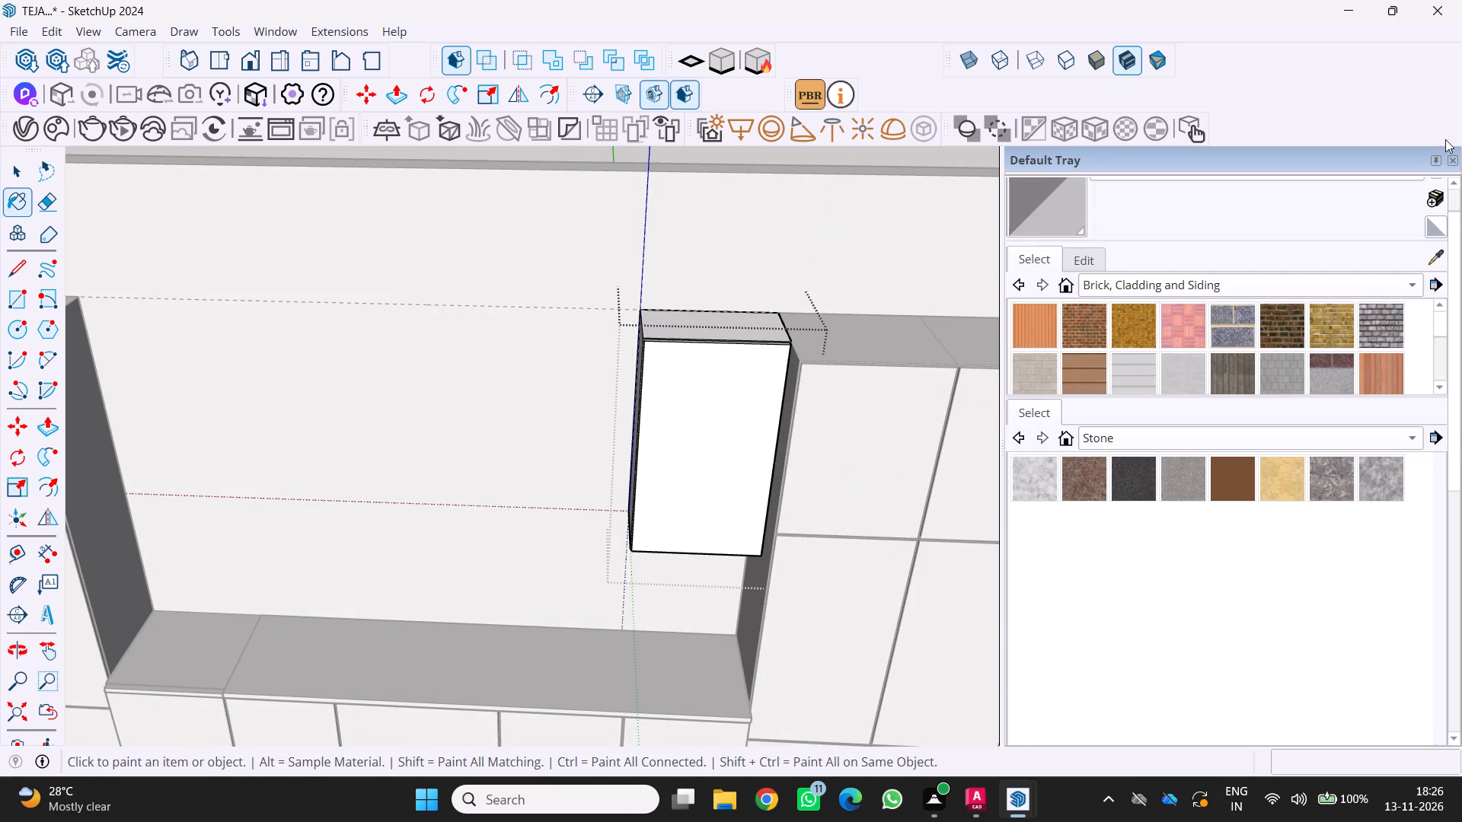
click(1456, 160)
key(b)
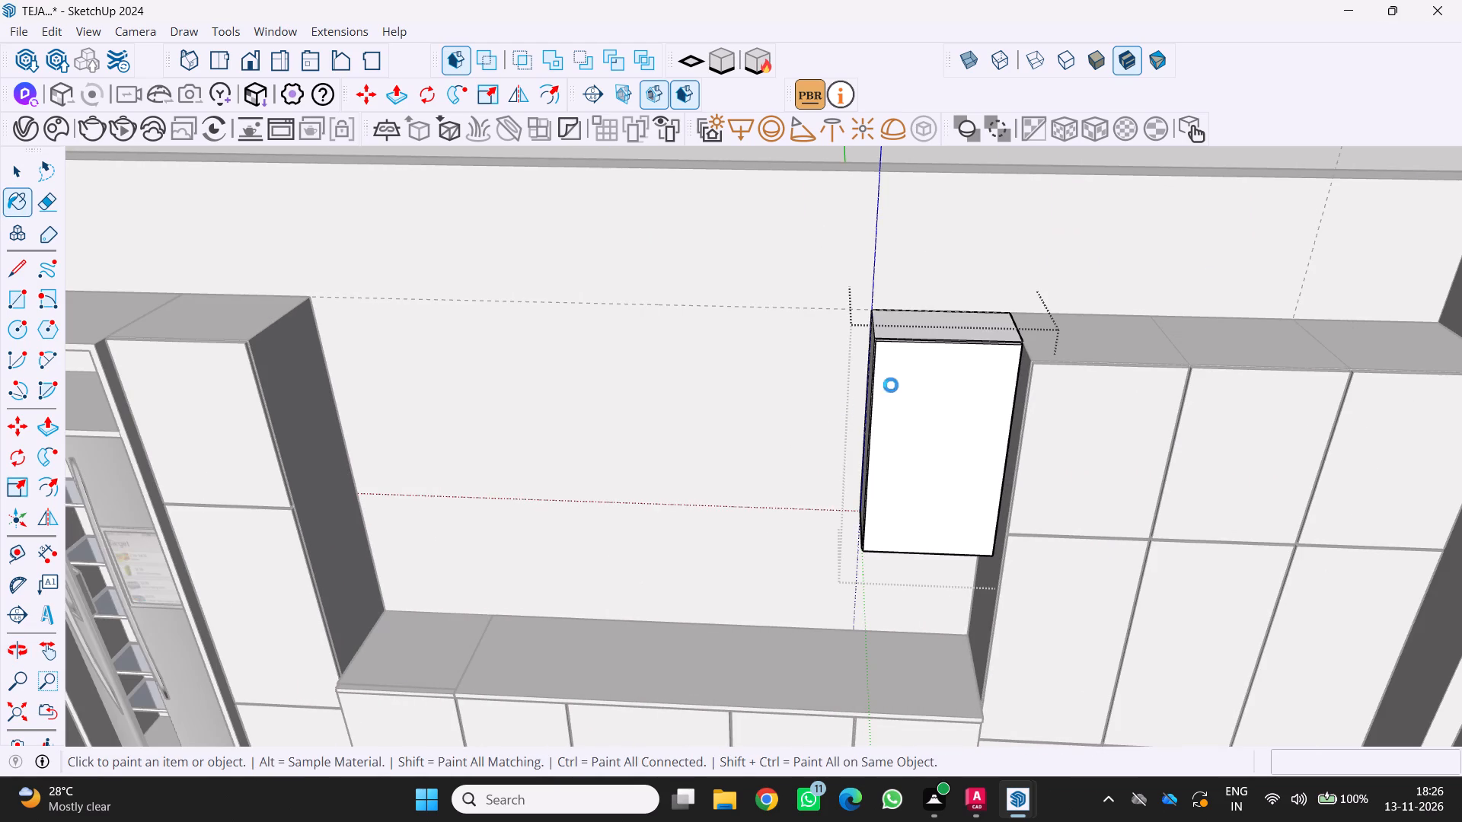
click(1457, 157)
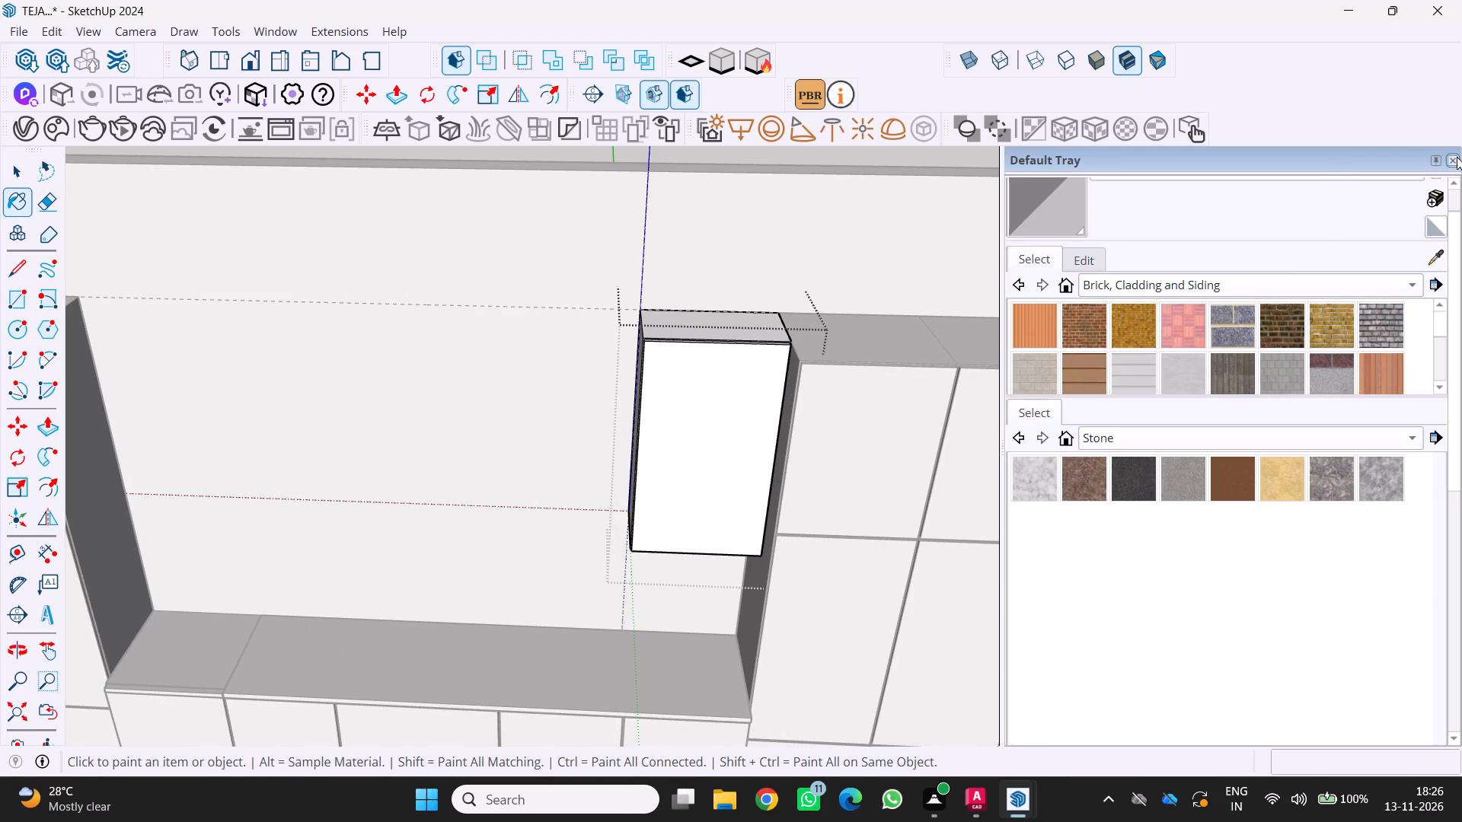
Select the whole wall cabinet and copy it by its own width so the copy sits directly beside it in the opening.
key(space)
triple_click(943, 336)
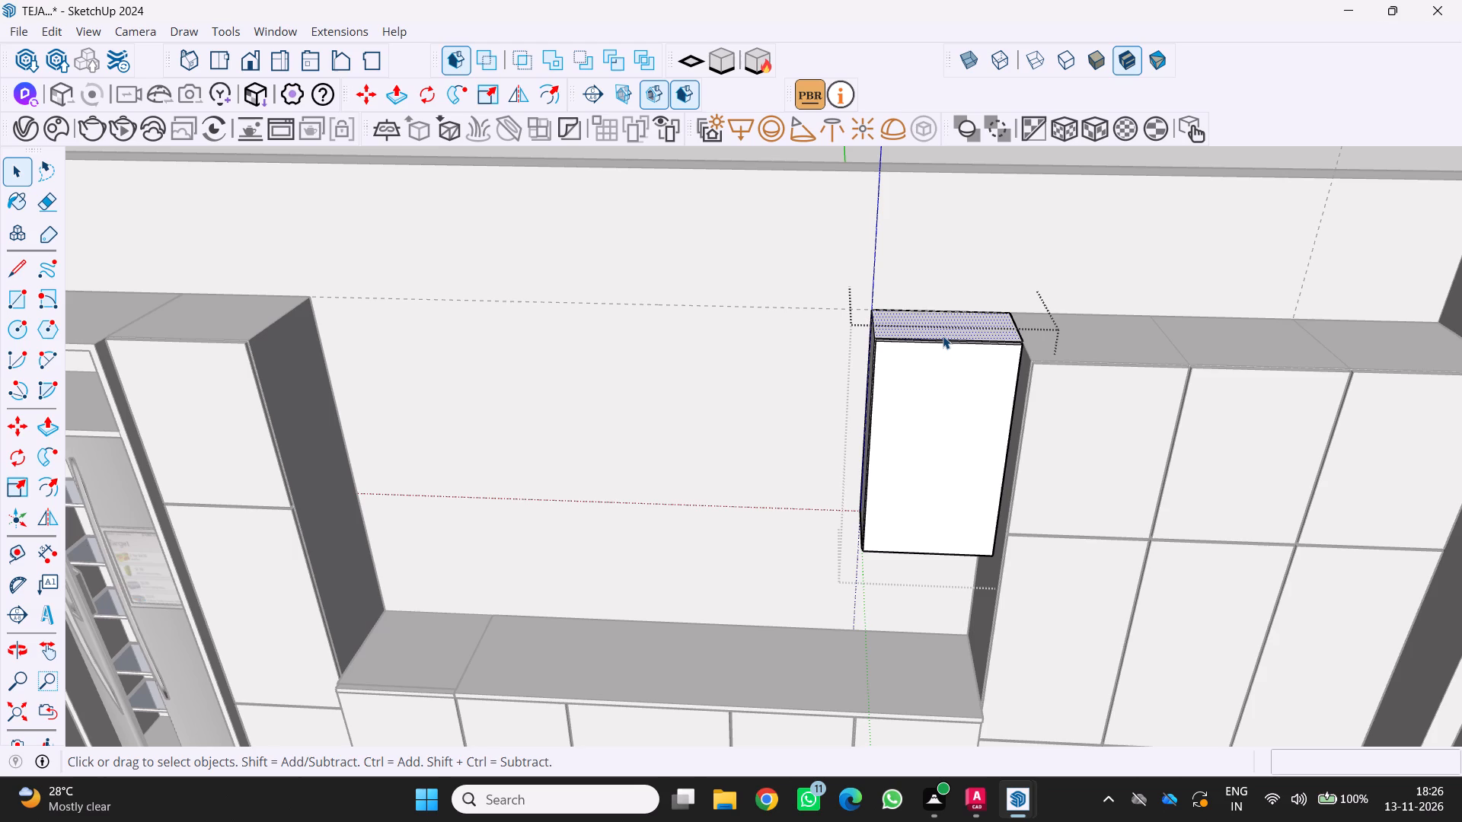
key(m)
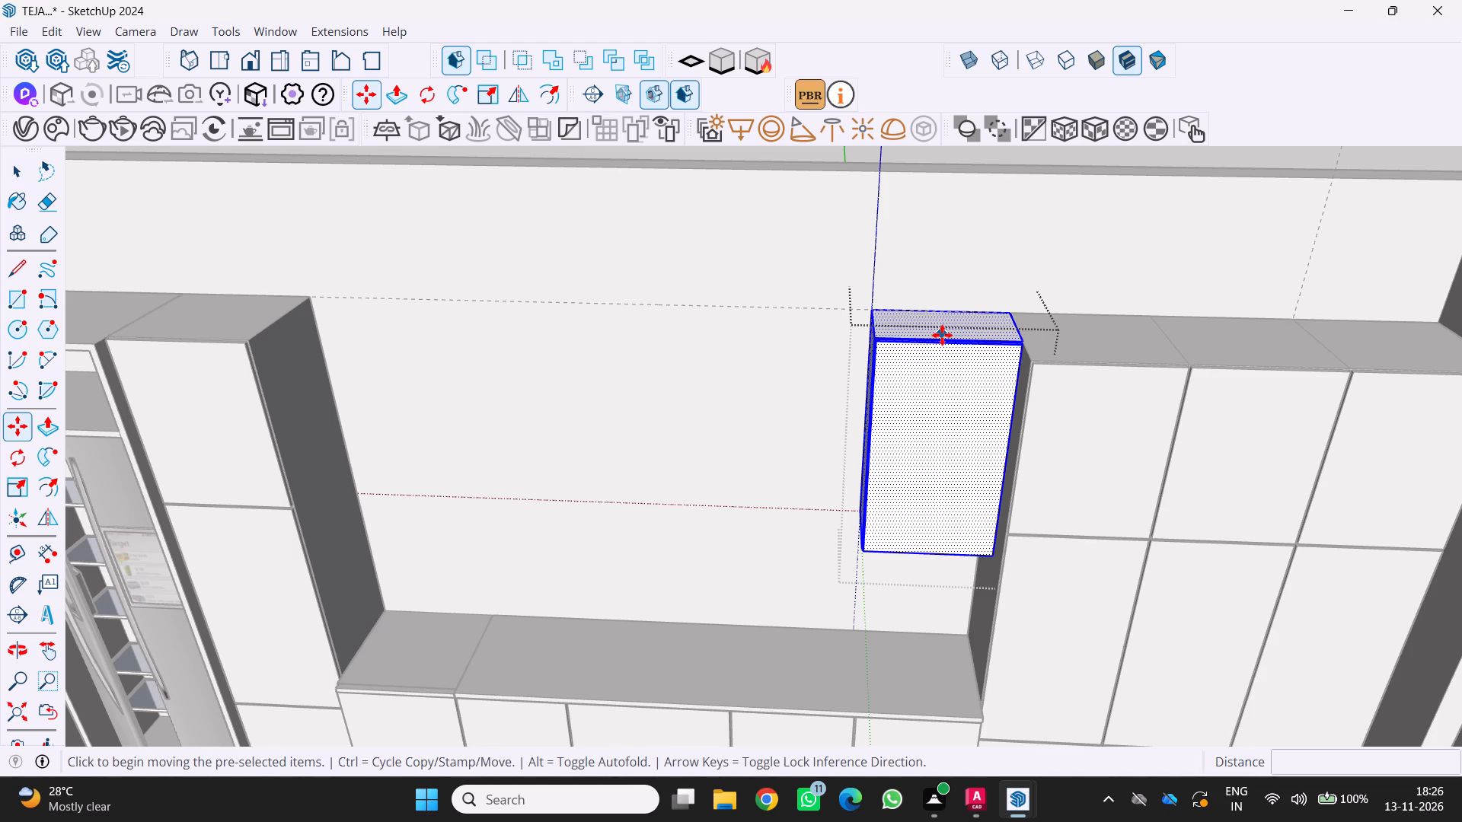
scroll(980, 298, up, 1)
middle_drag(981, 298, 954, 352)
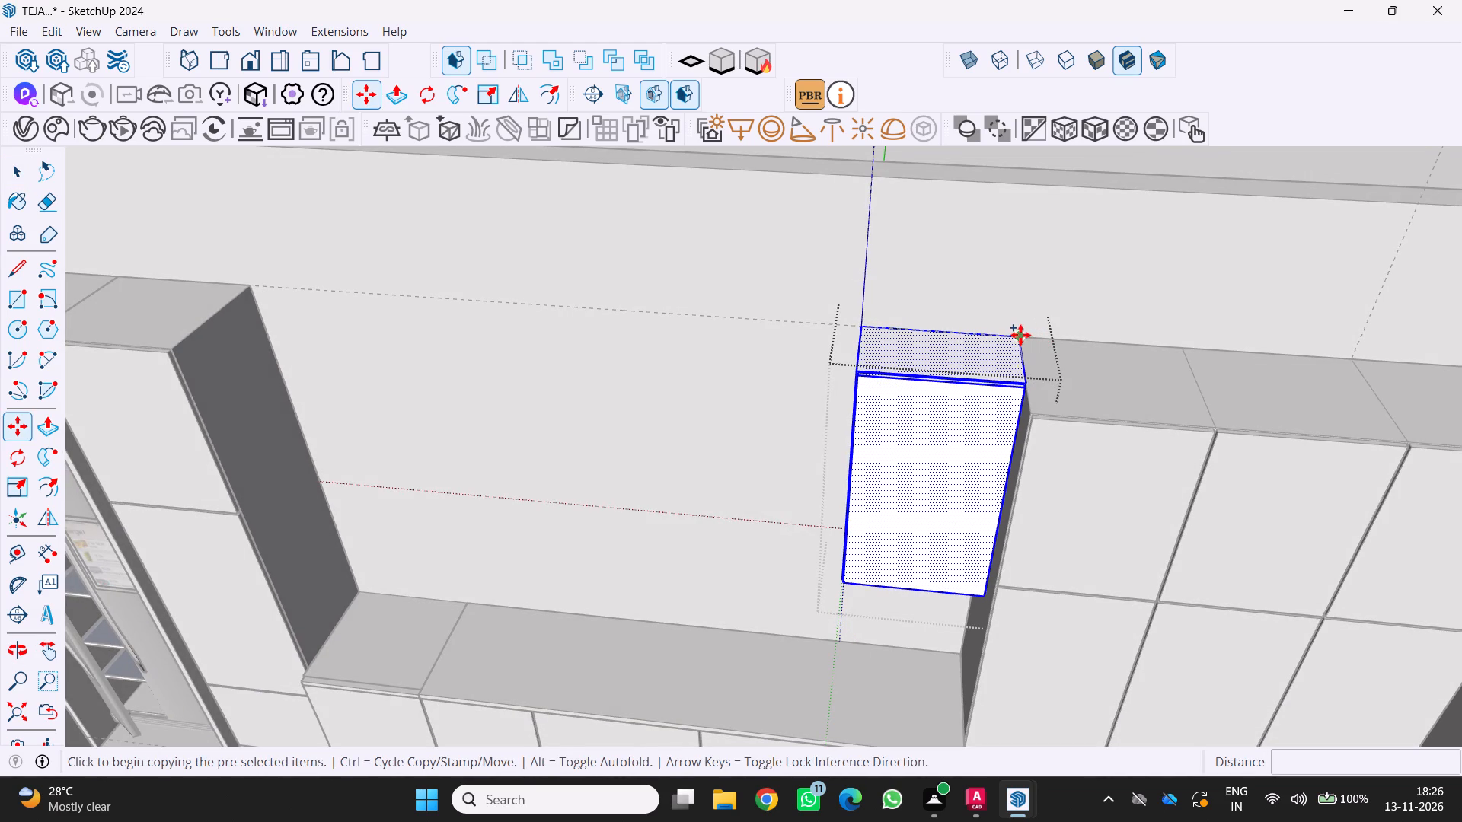
click(1020, 335)
click(867, 329)
middle_drag(867, 329, 901, 281)
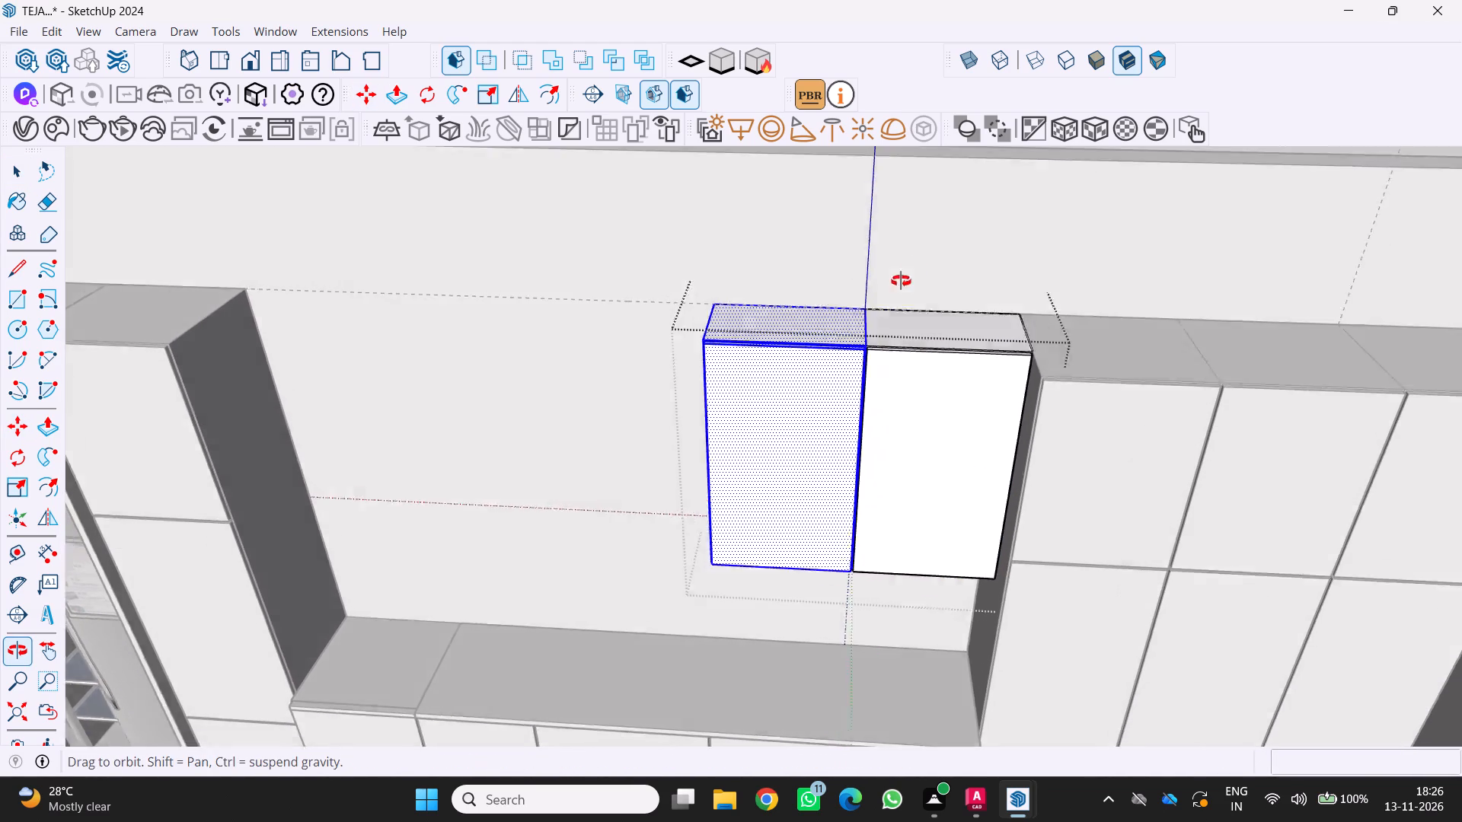
middle_drag(901, 281, 929, 248)
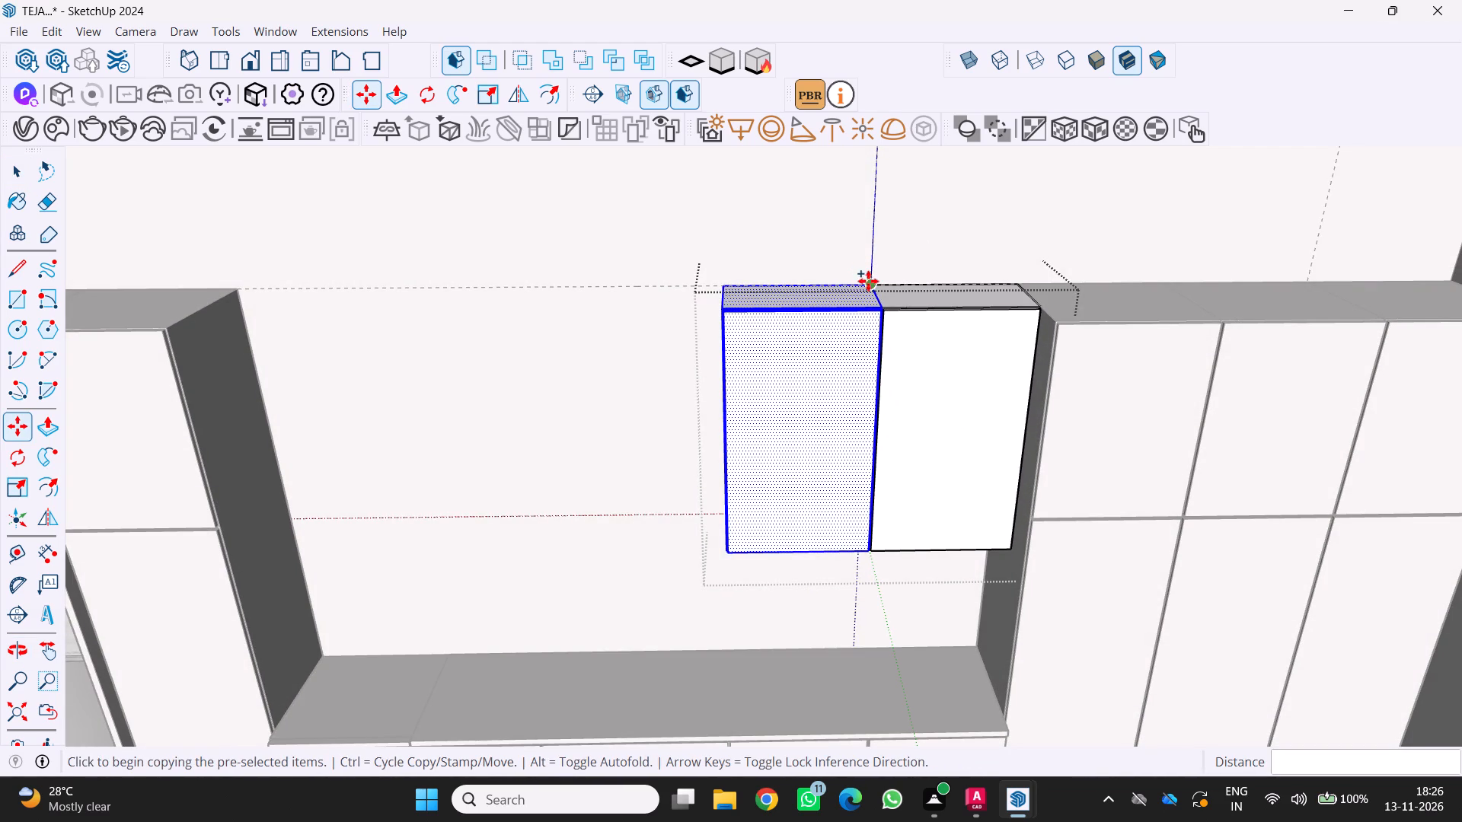
Copy the new wall cabinet about 196 cm along the wall to the opposite end of the opening, against the tall unit.
click(870, 282)
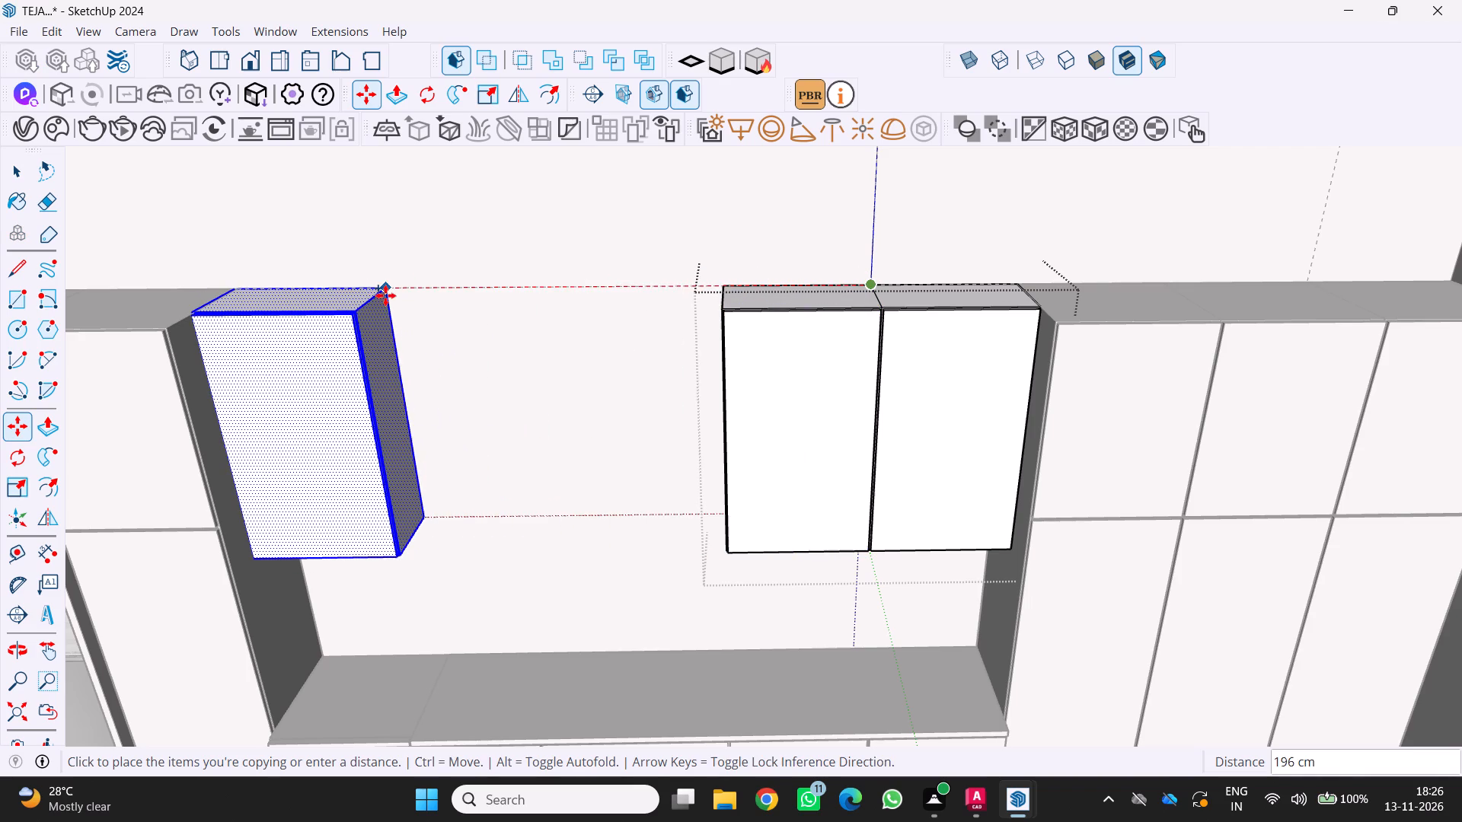
click(385, 295)
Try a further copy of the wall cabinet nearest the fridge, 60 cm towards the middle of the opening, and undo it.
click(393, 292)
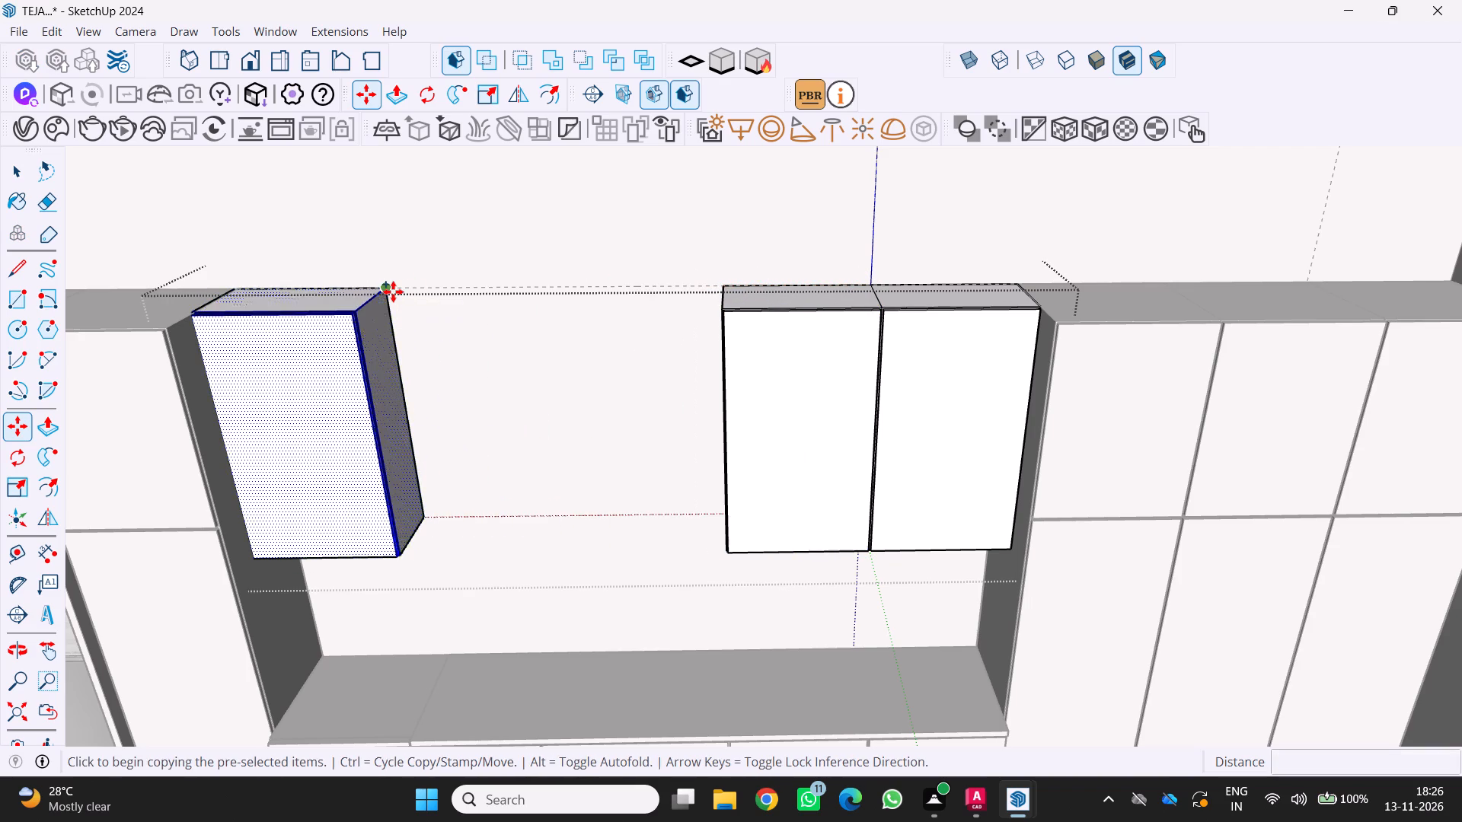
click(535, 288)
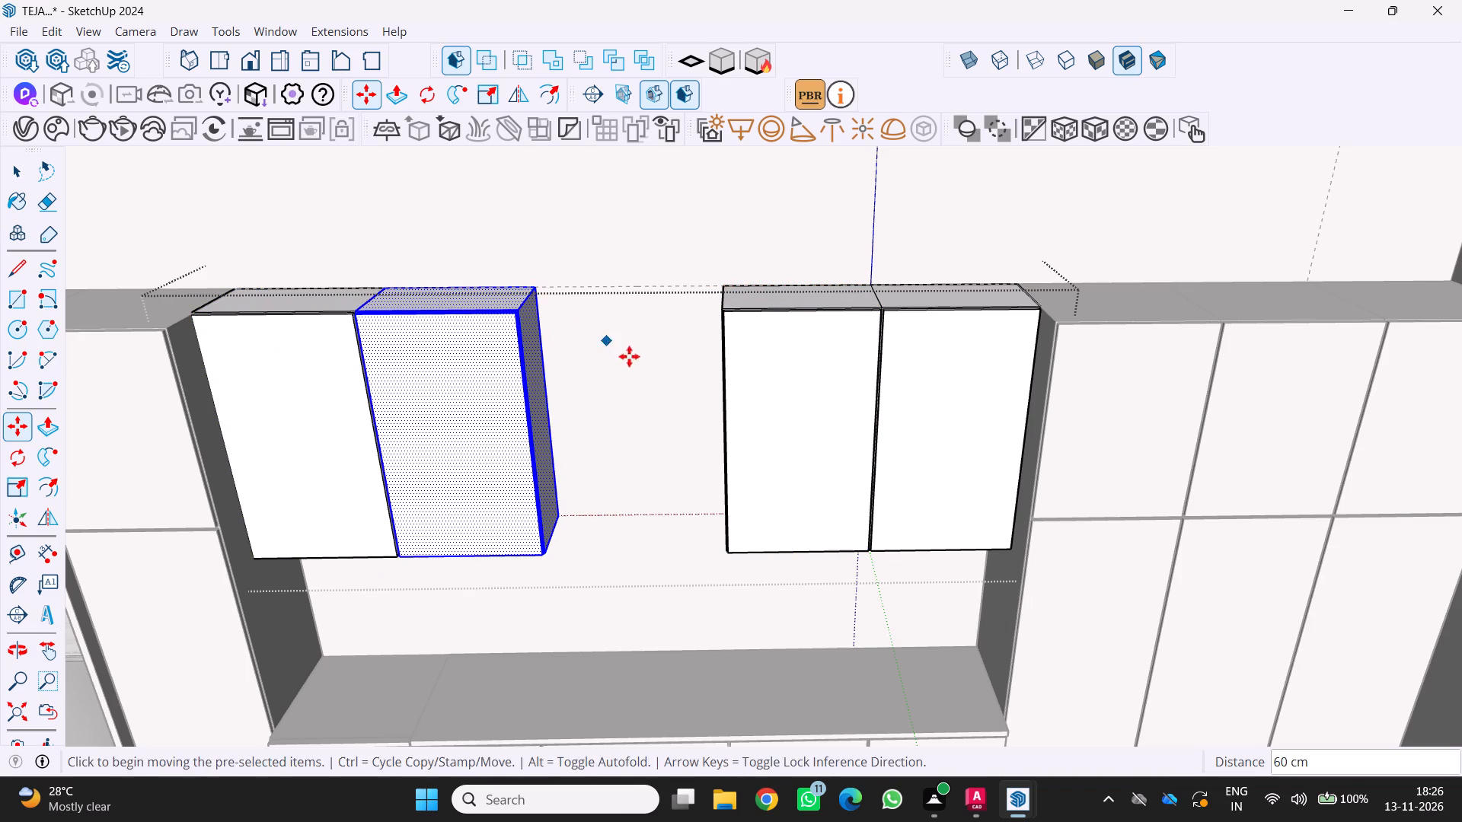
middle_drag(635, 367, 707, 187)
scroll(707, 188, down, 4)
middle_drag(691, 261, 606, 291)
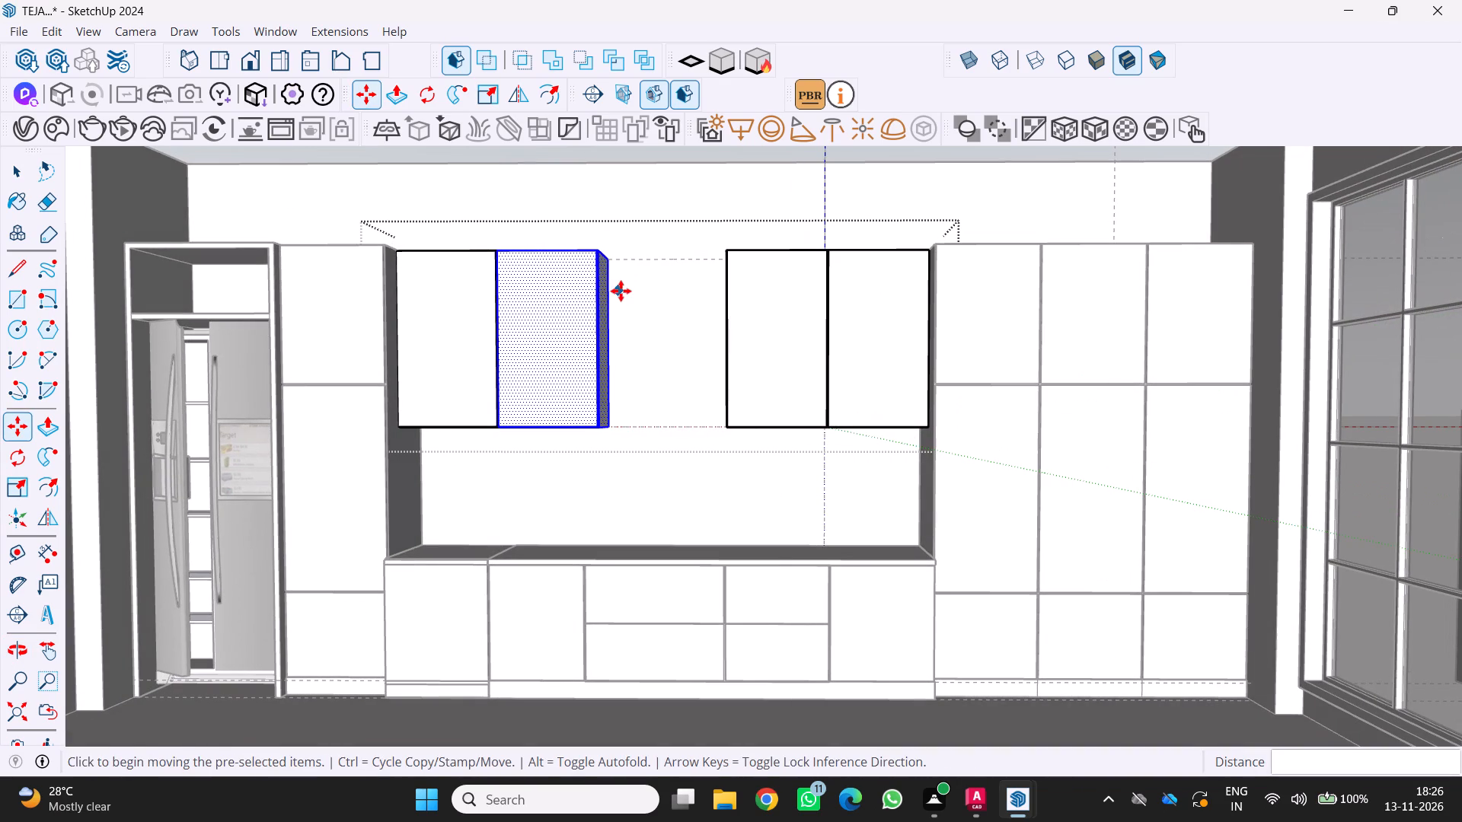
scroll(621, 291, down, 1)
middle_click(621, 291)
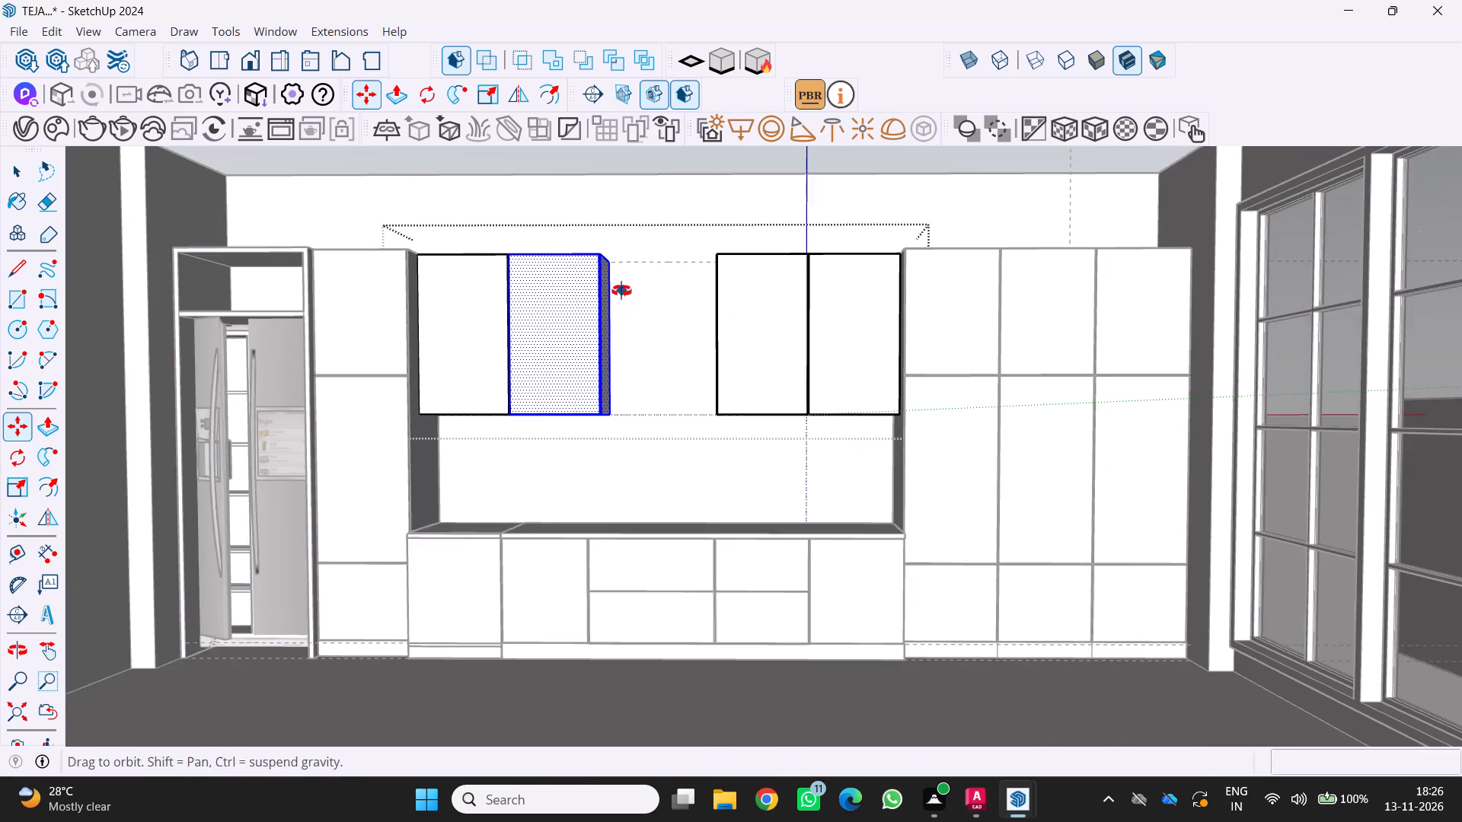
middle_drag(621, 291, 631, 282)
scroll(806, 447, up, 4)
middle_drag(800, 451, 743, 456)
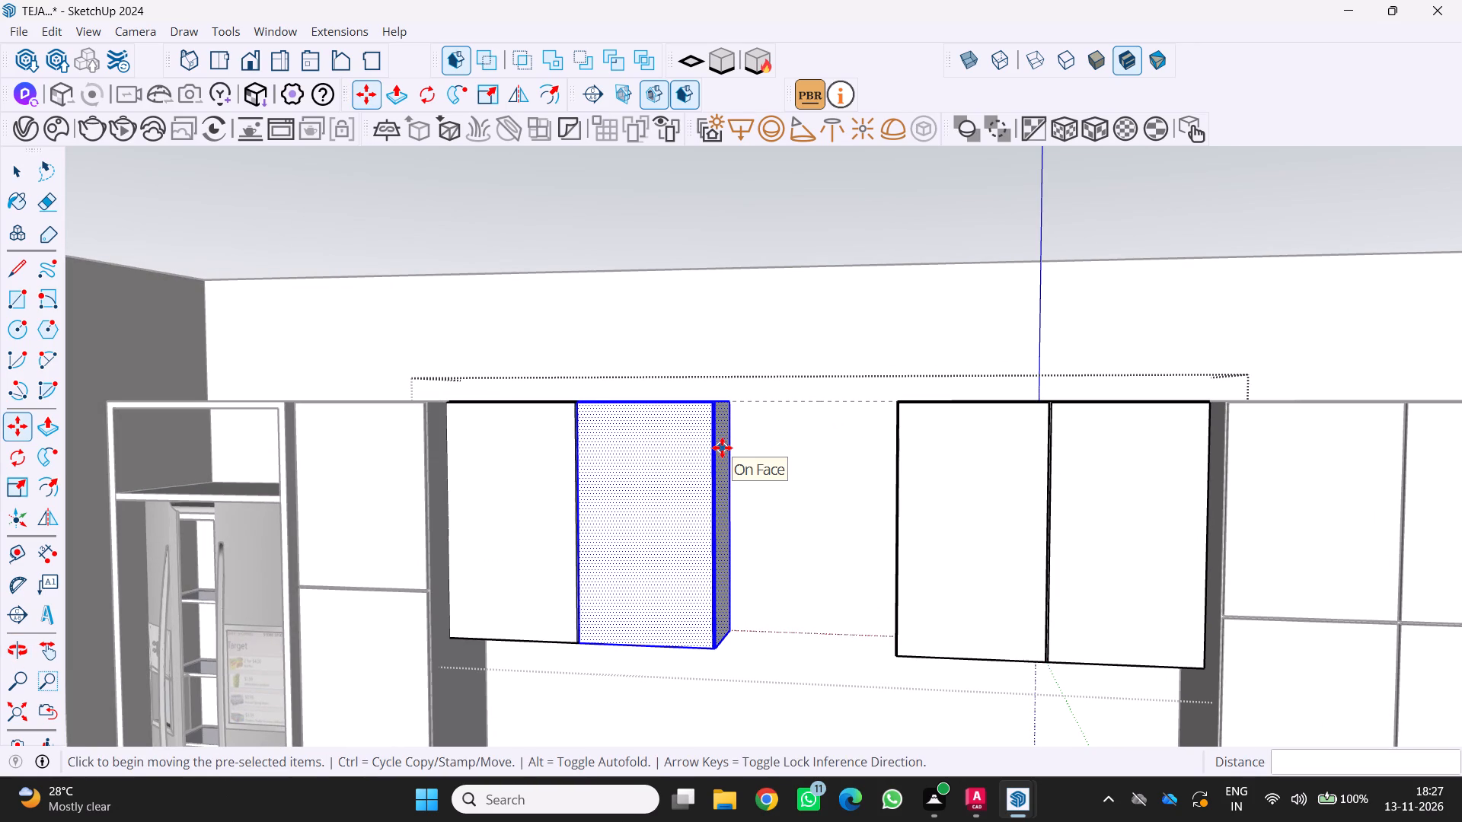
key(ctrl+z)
Push/pull the exposed side face of the wall cabinet nearest the fridge by about 5 cm.
scroll(576, 509, up, 2)
middle_drag(583, 500, 540, 531)
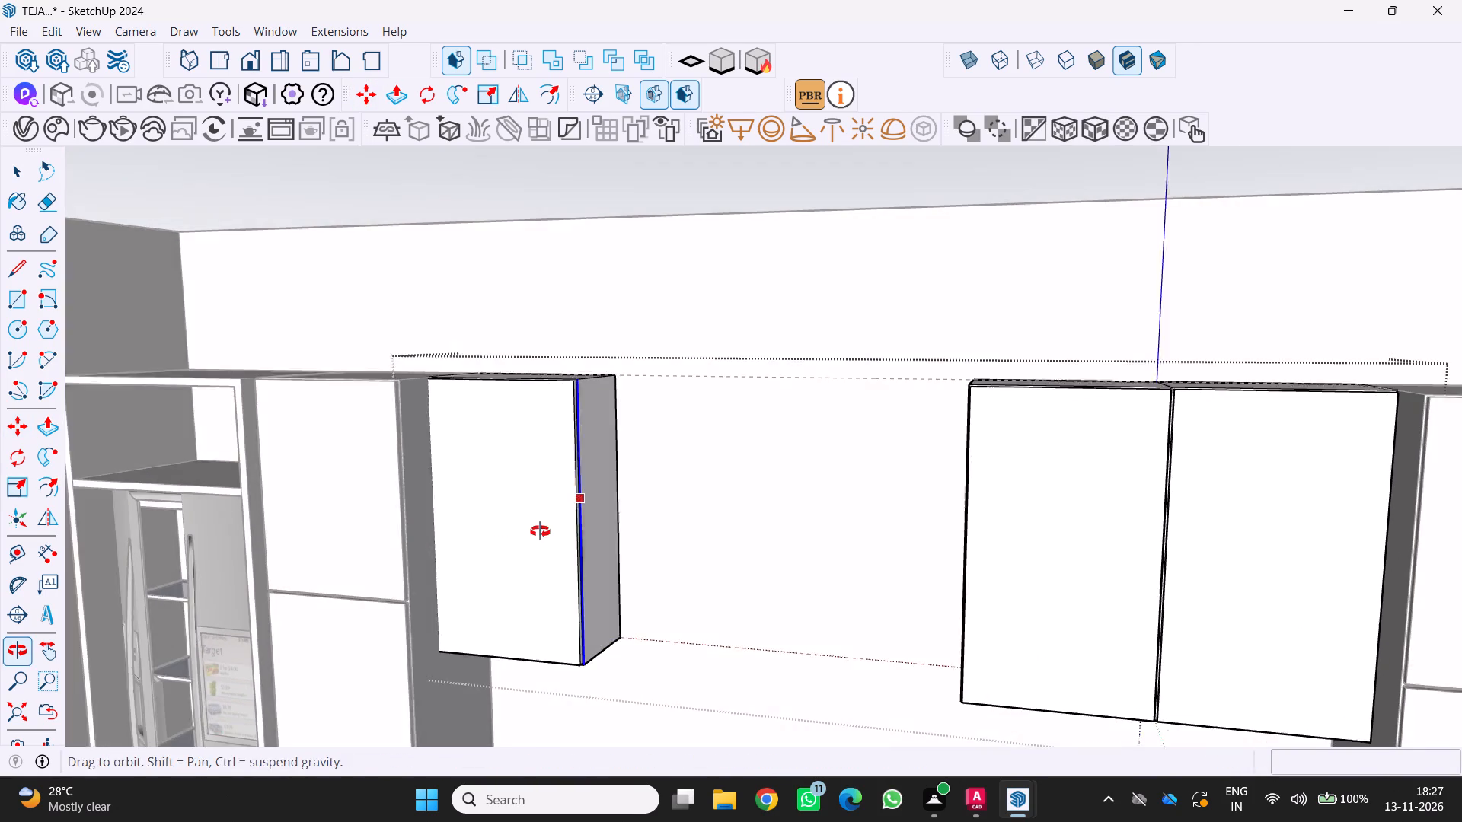
middle_drag(540, 531, 531, 536)
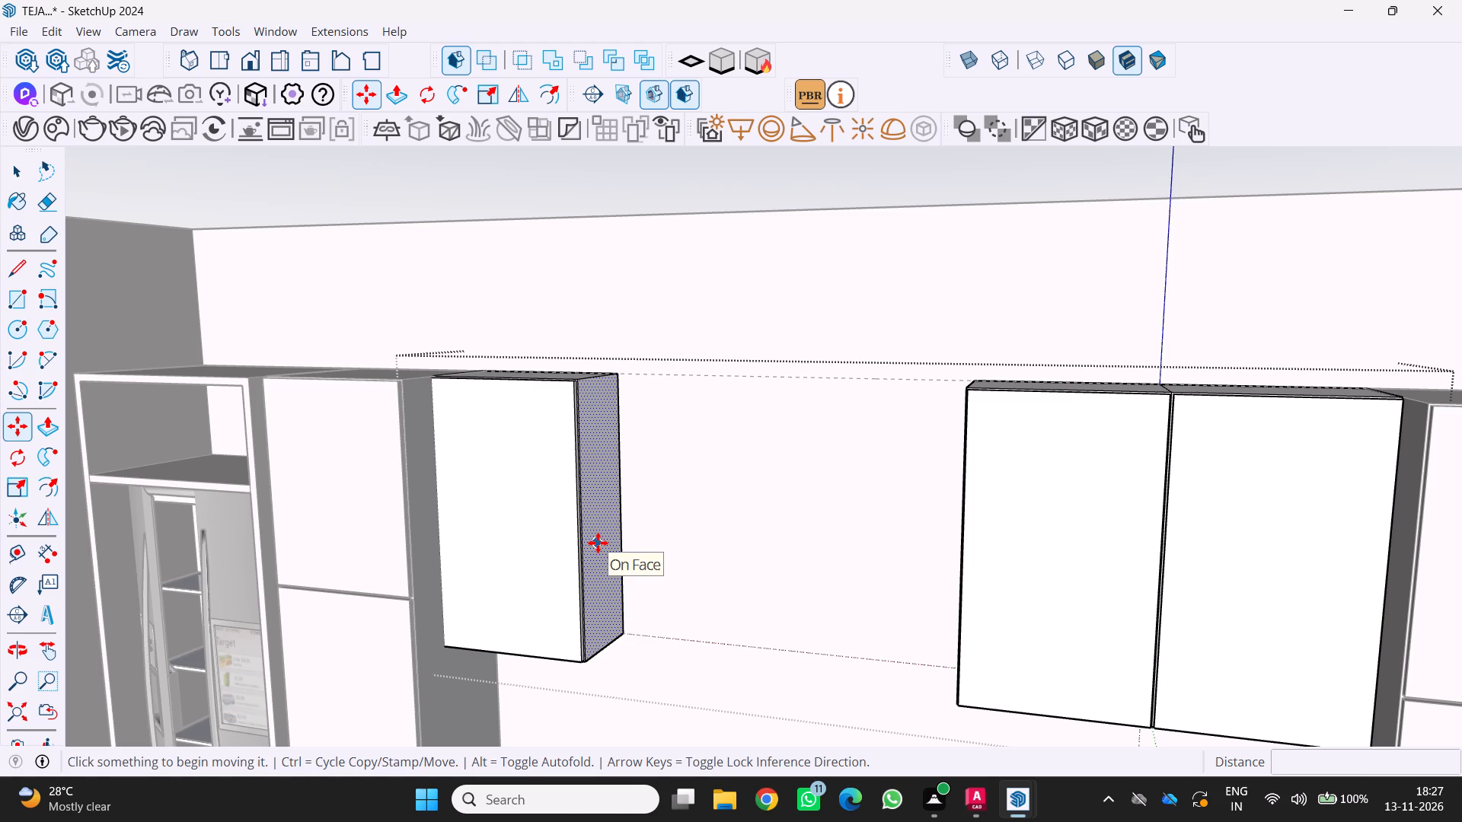
scroll(606, 540, up, 1)
middle_drag(606, 540, 606, 560)
scroll(606, 560, up, 1)
key(p)
scroll(616, 541, up, 2)
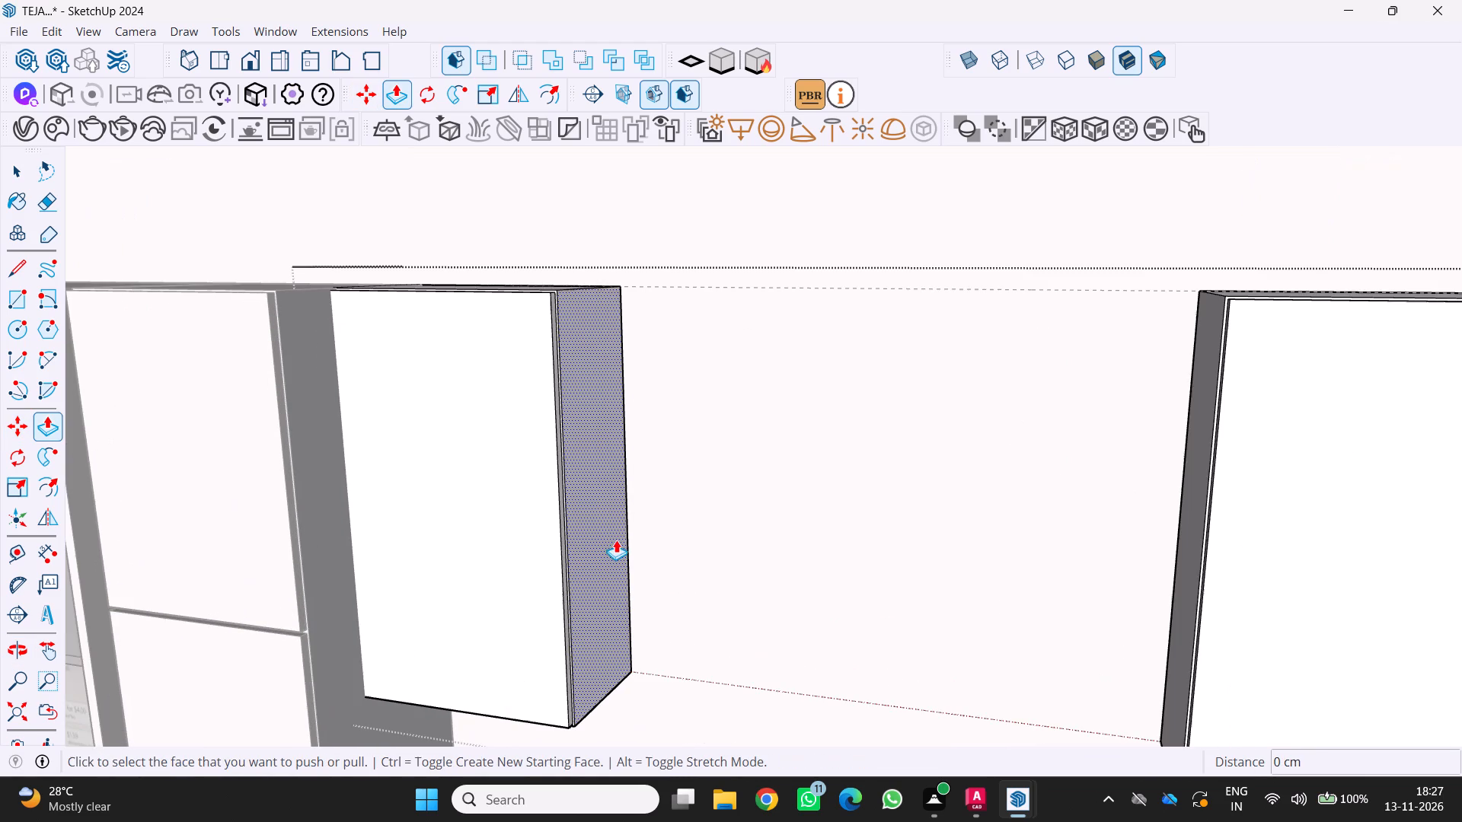
drag(602, 531, 579, 524)
scroll(579, 524, up, 3)
drag(580, 521, 571, 518)
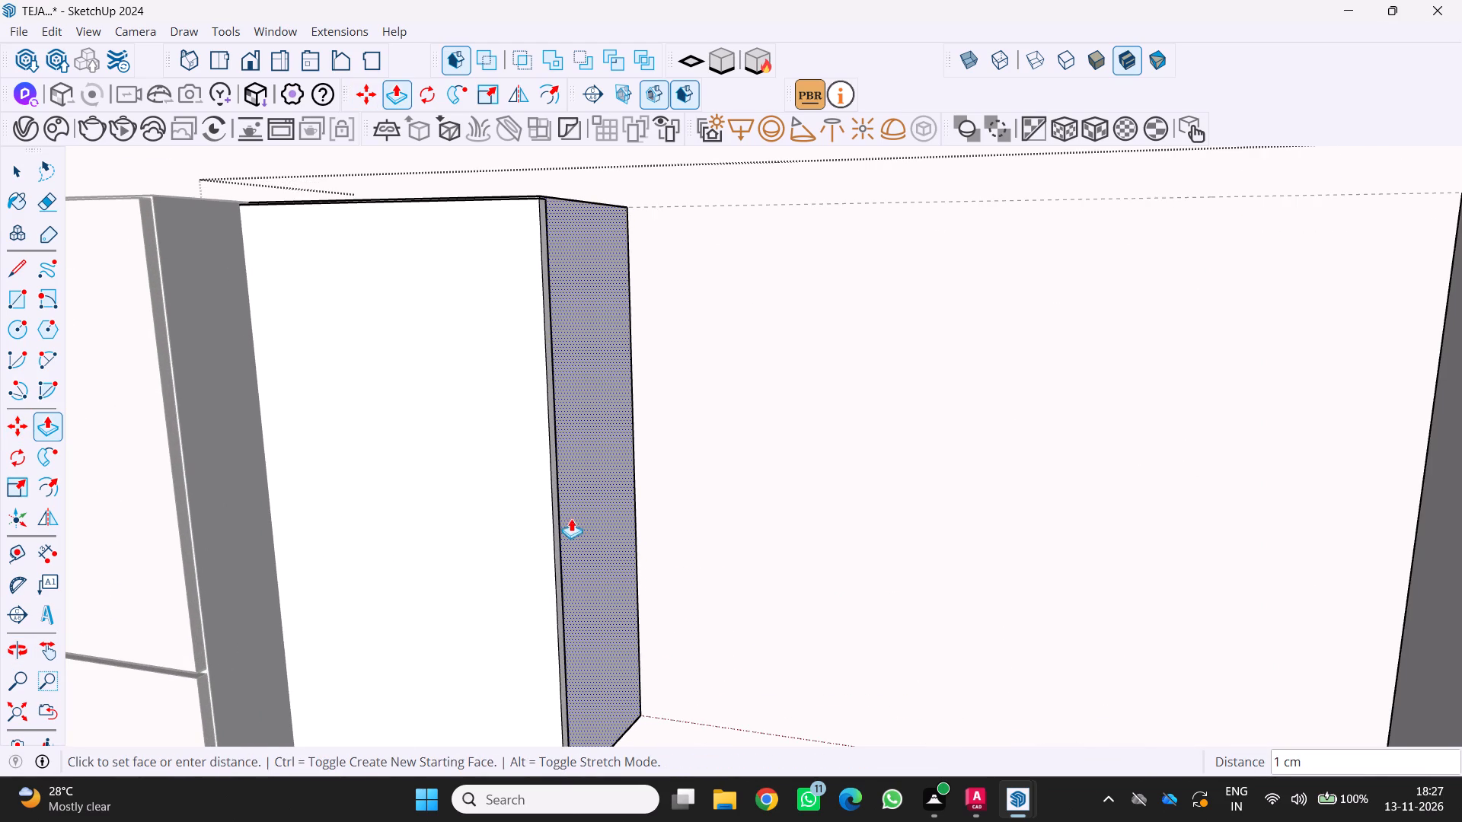
drag(571, 518, 561, 514)
scroll(562, 514, up, 1)
middle_drag(562, 514, 520, 620)
middle_click(520, 620)
scroll(557, 491, up, 2)
middle_drag(559, 484, 499, 545)
middle_click(499, 545)
scroll(393, 409, up, 3)
drag(420, 412, 385, 382)
scroll(394, 393, down, 5)
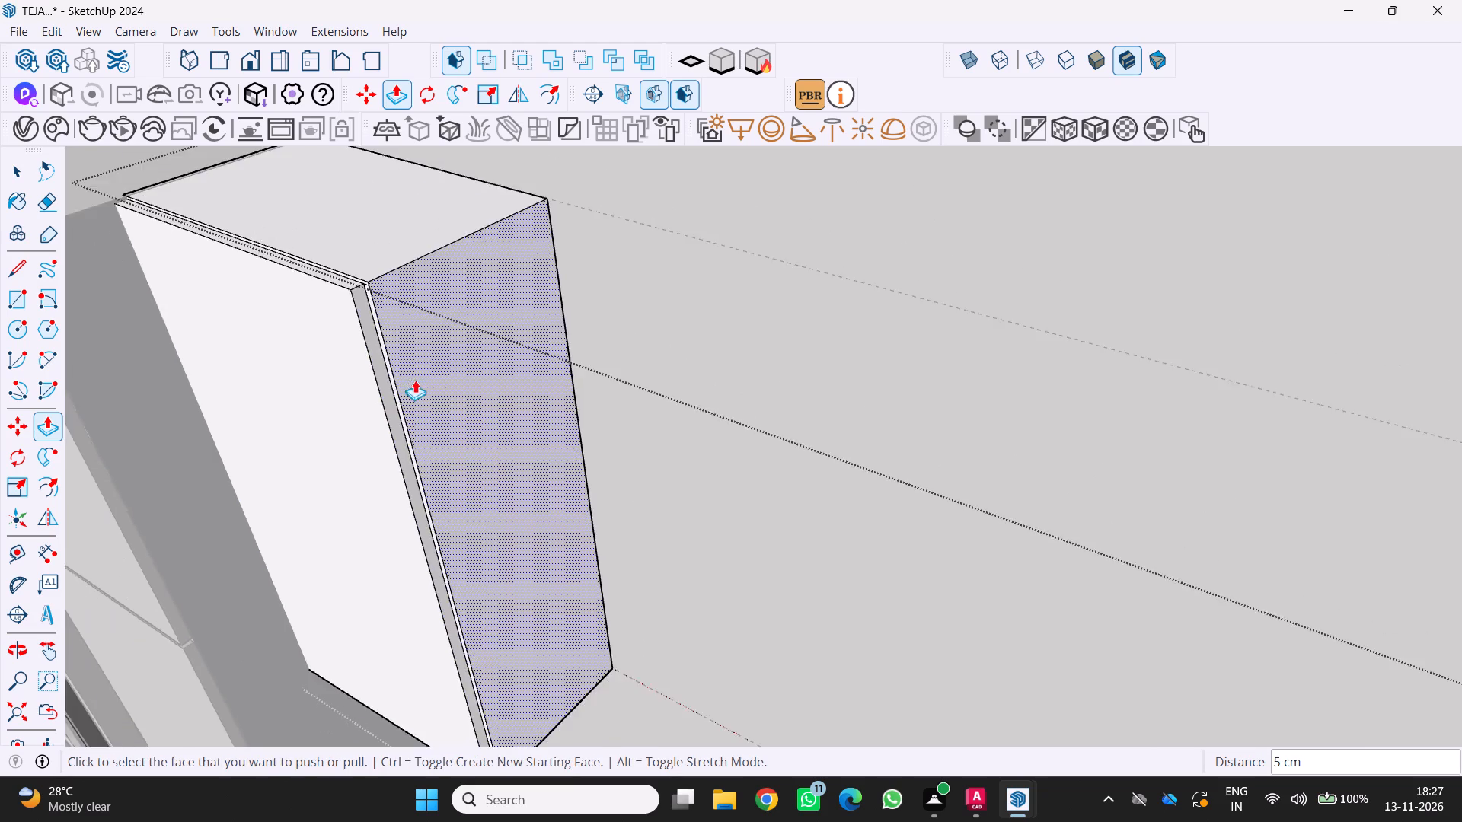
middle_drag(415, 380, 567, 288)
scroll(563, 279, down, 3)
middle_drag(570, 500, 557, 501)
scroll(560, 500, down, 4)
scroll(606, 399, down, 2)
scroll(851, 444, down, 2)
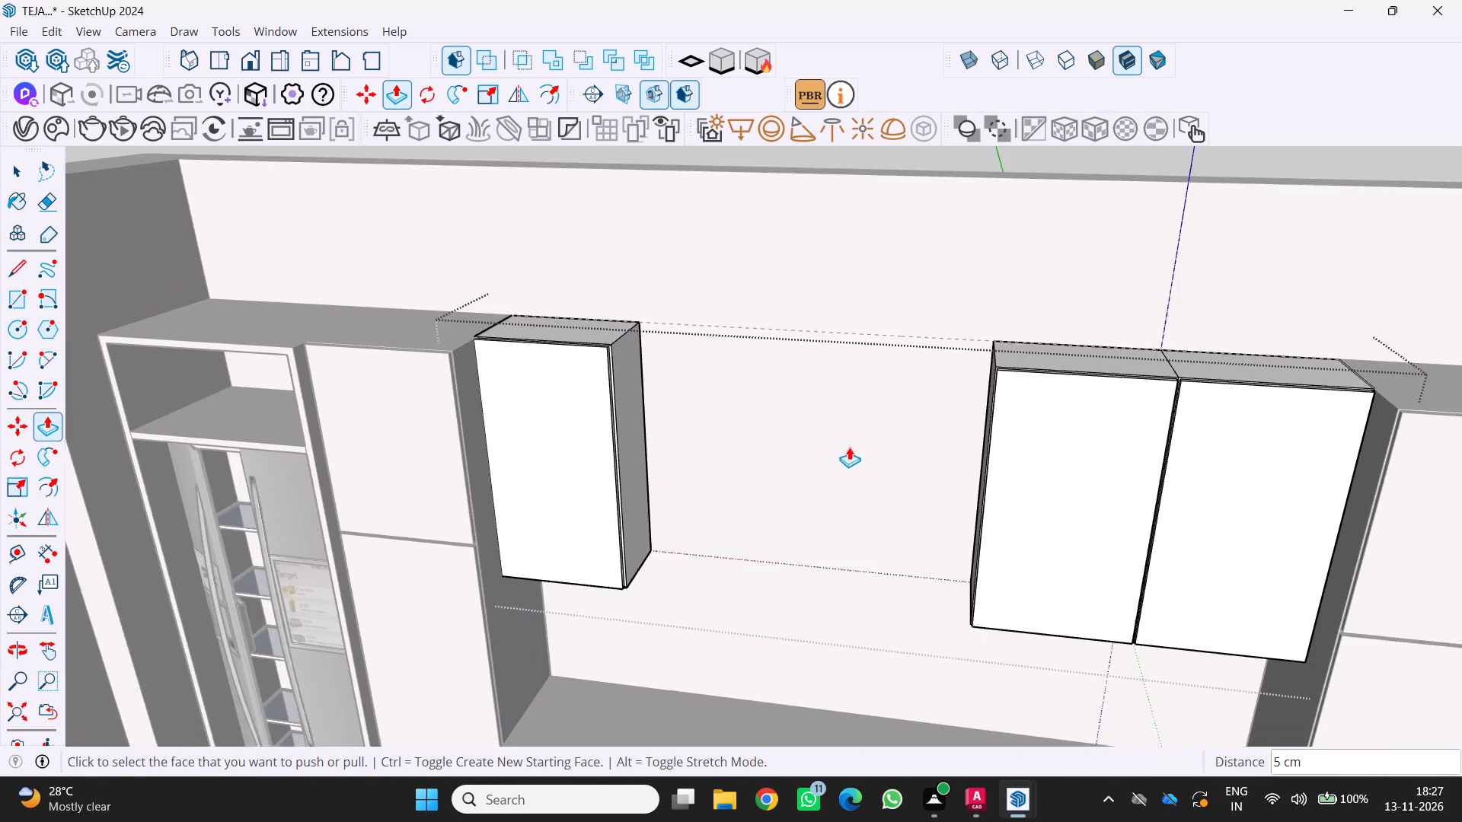
Select the whole wall cabinet nearest the fridge and copy it by its own width towards the middle of the opening.
middle_drag(852, 450, 934, 448)
middle_click(934, 448)
scroll(955, 435, down, 3)
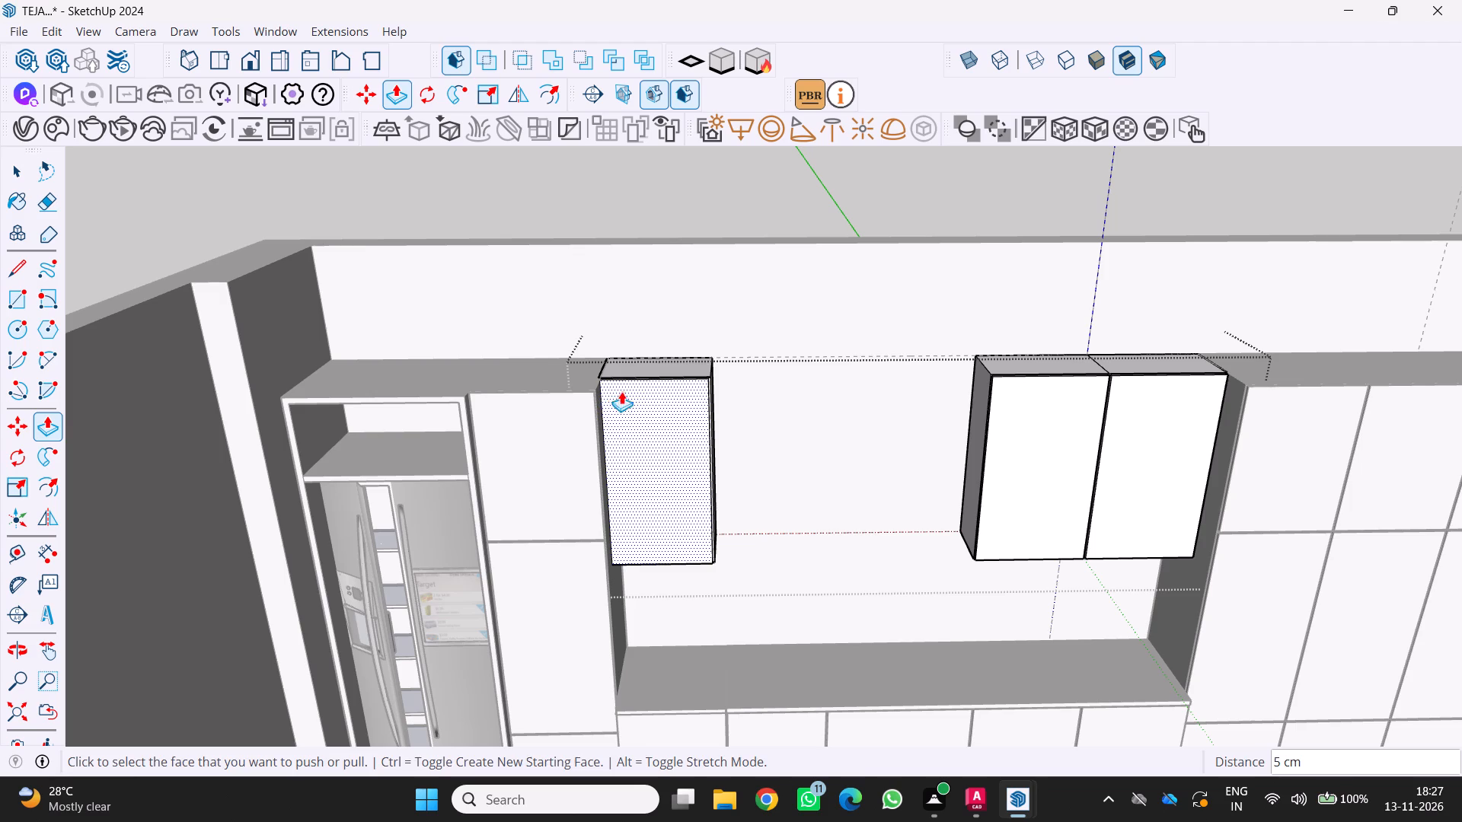
key(space)
triple_click(650, 380)
middle_drag(650, 384, 598, 424)
middle_click(598, 424)
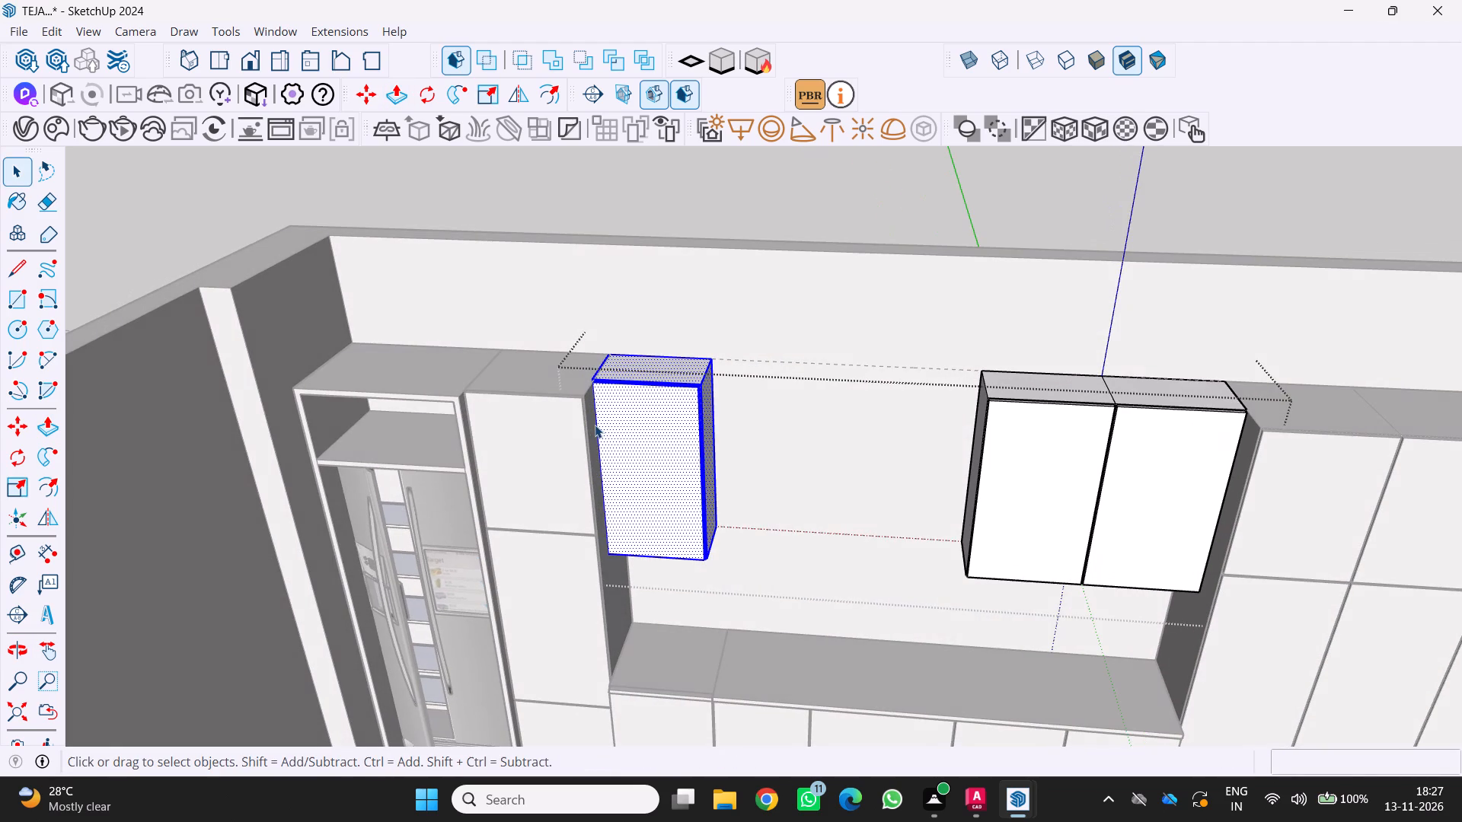
key(m)
click(614, 352)
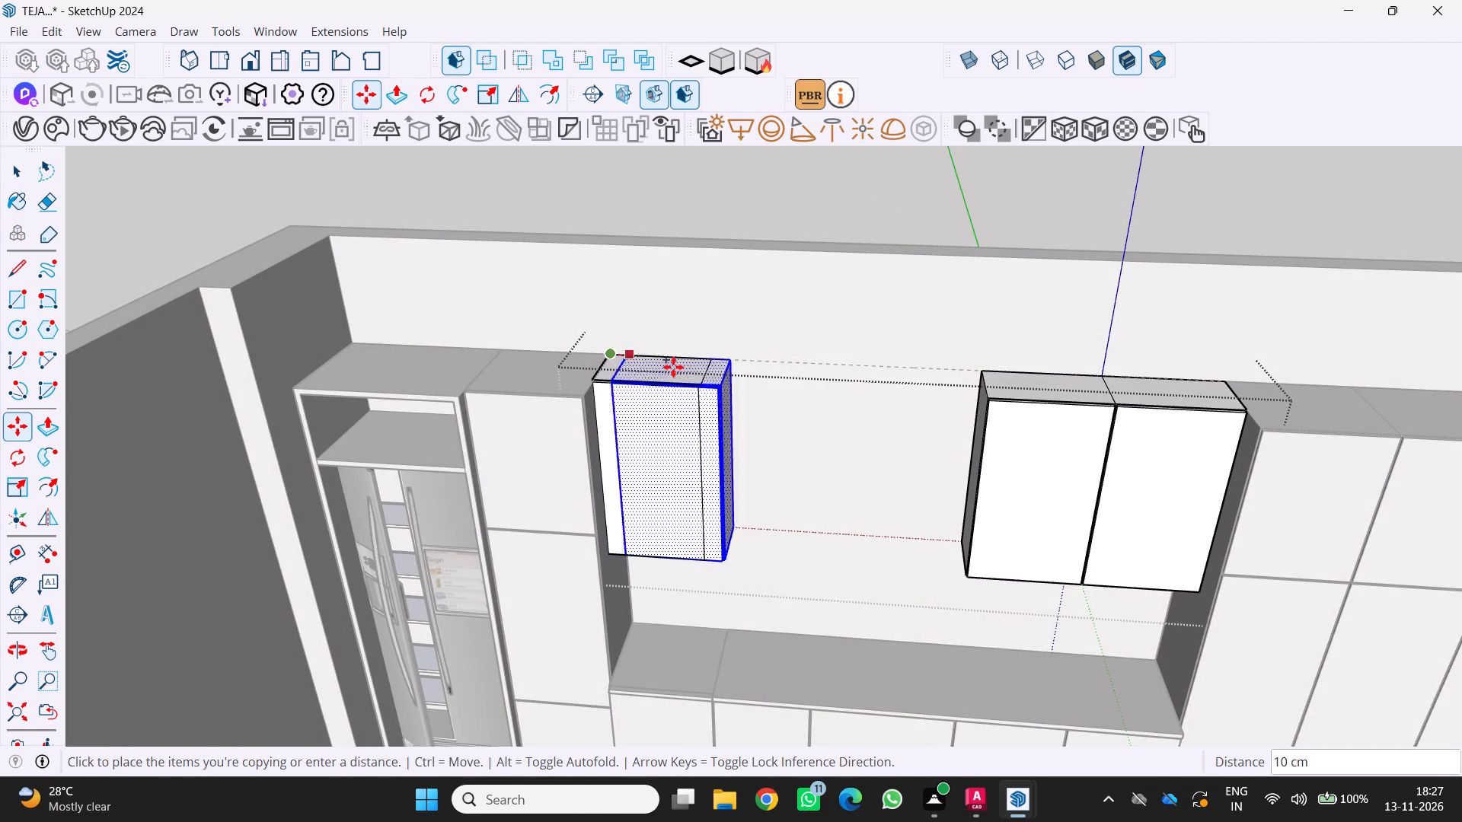
click(713, 369)
Push/pull the exposed side face of the wall cabinet pair at the opposite end inwards by about 2 cm.
middle_drag(819, 441, 832, 339)
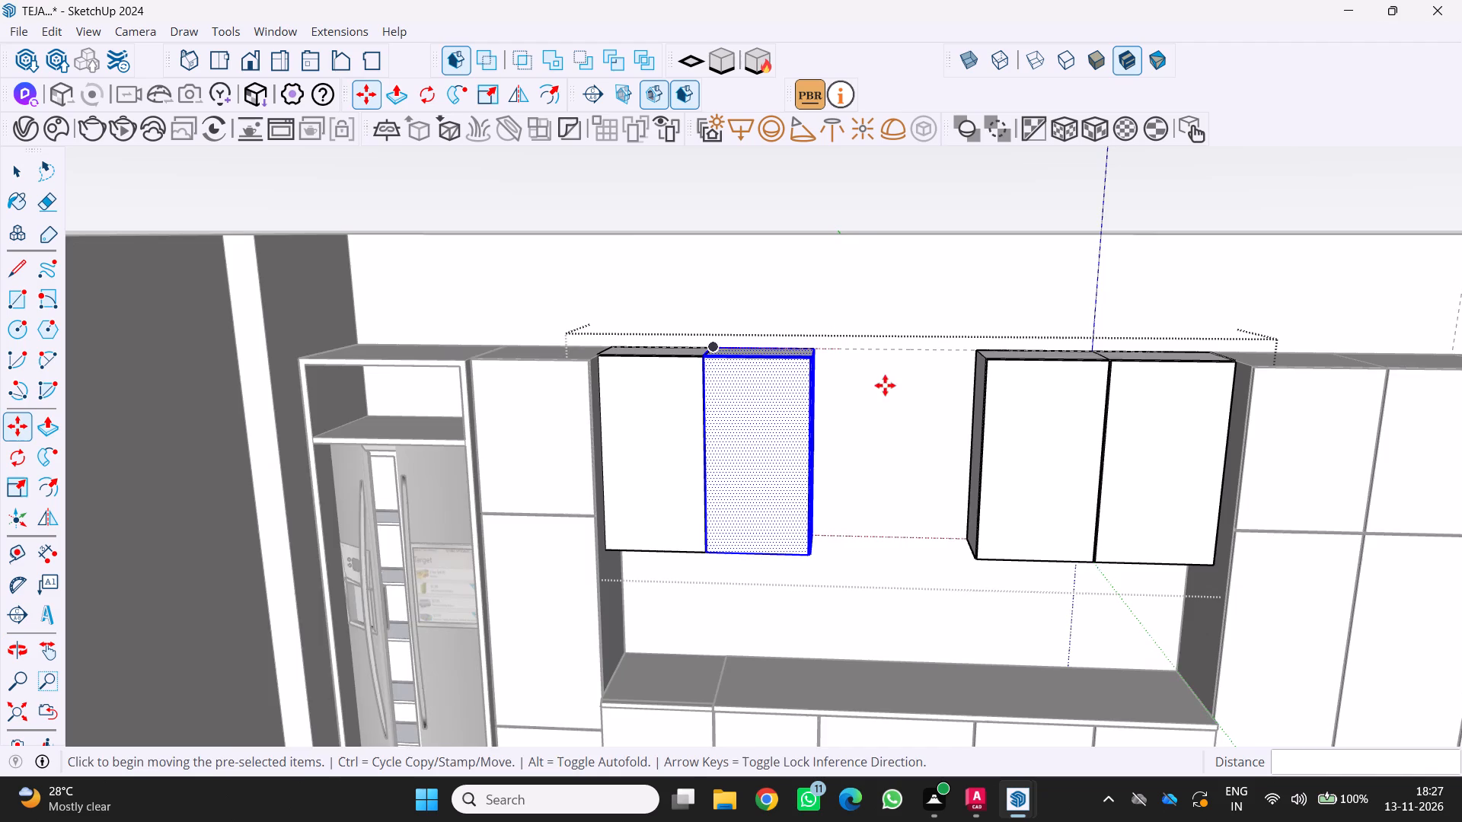
scroll(927, 419, up, 1)
middle_drag(921, 455, 911, 524)
middle_click(911, 524)
scroll(910, 527, down, 4)
scroll(1015, 499, up, 1)
middle_drag(1015, 499, 1093, 476)
scroll(935, 418, up, 3)
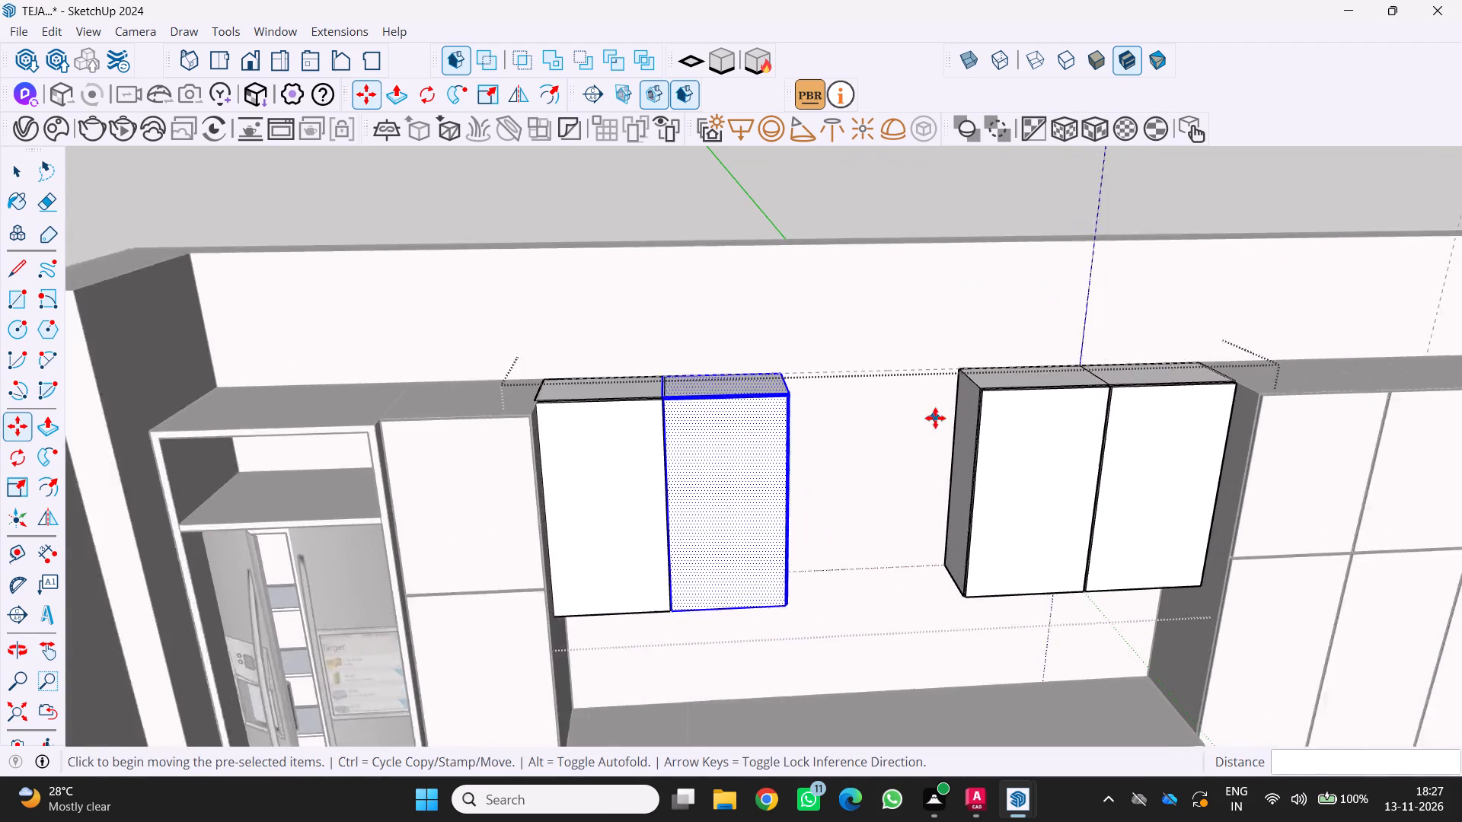
scroll(935, 418, up, 2)
middle_drag(956, 422, 1069, 468)
key(space)
click(948, 429)
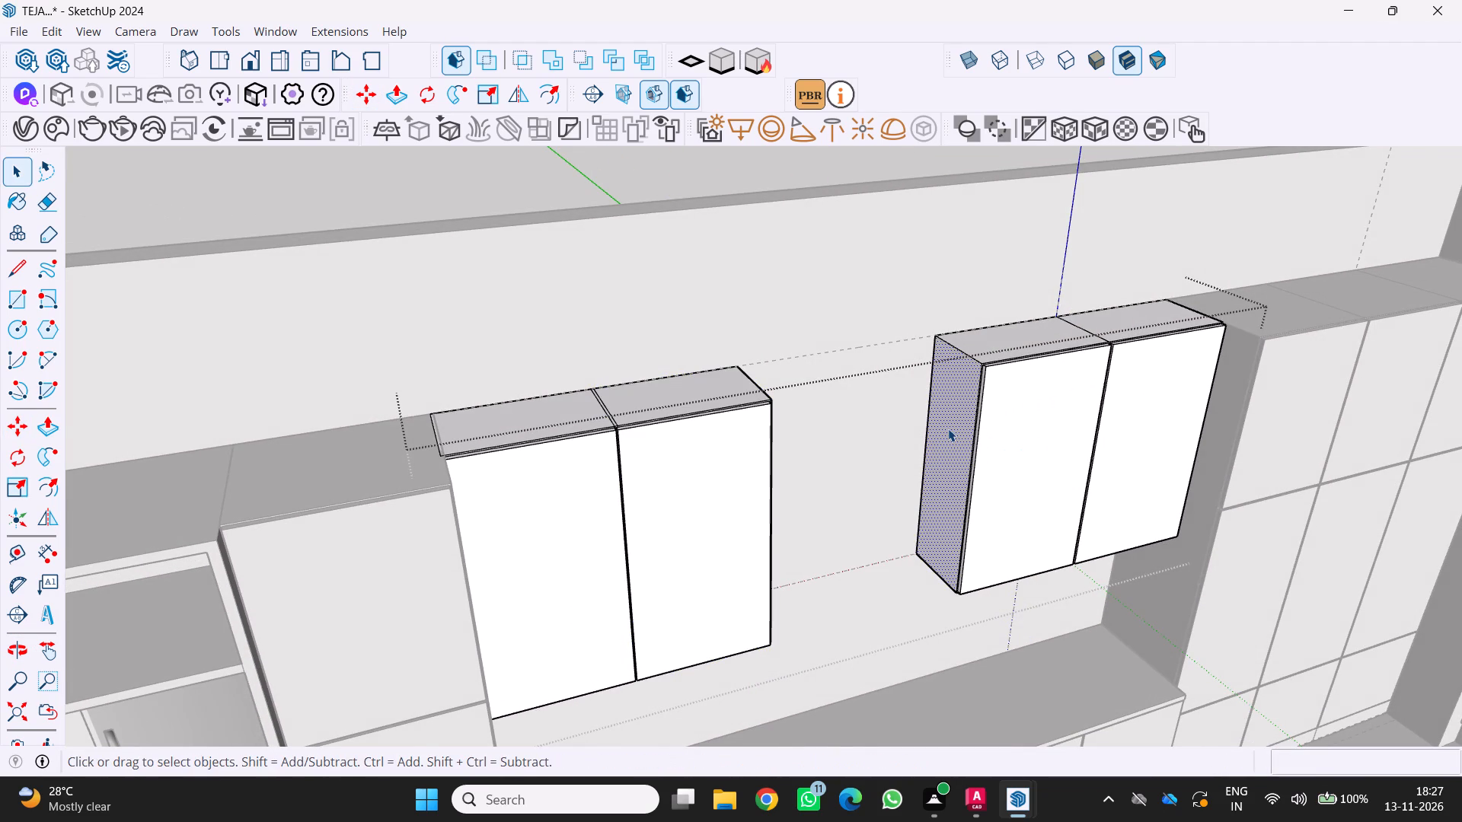
key(p)
scroll(947, 429, up, 3)
drag(946, 422, 953, 419)
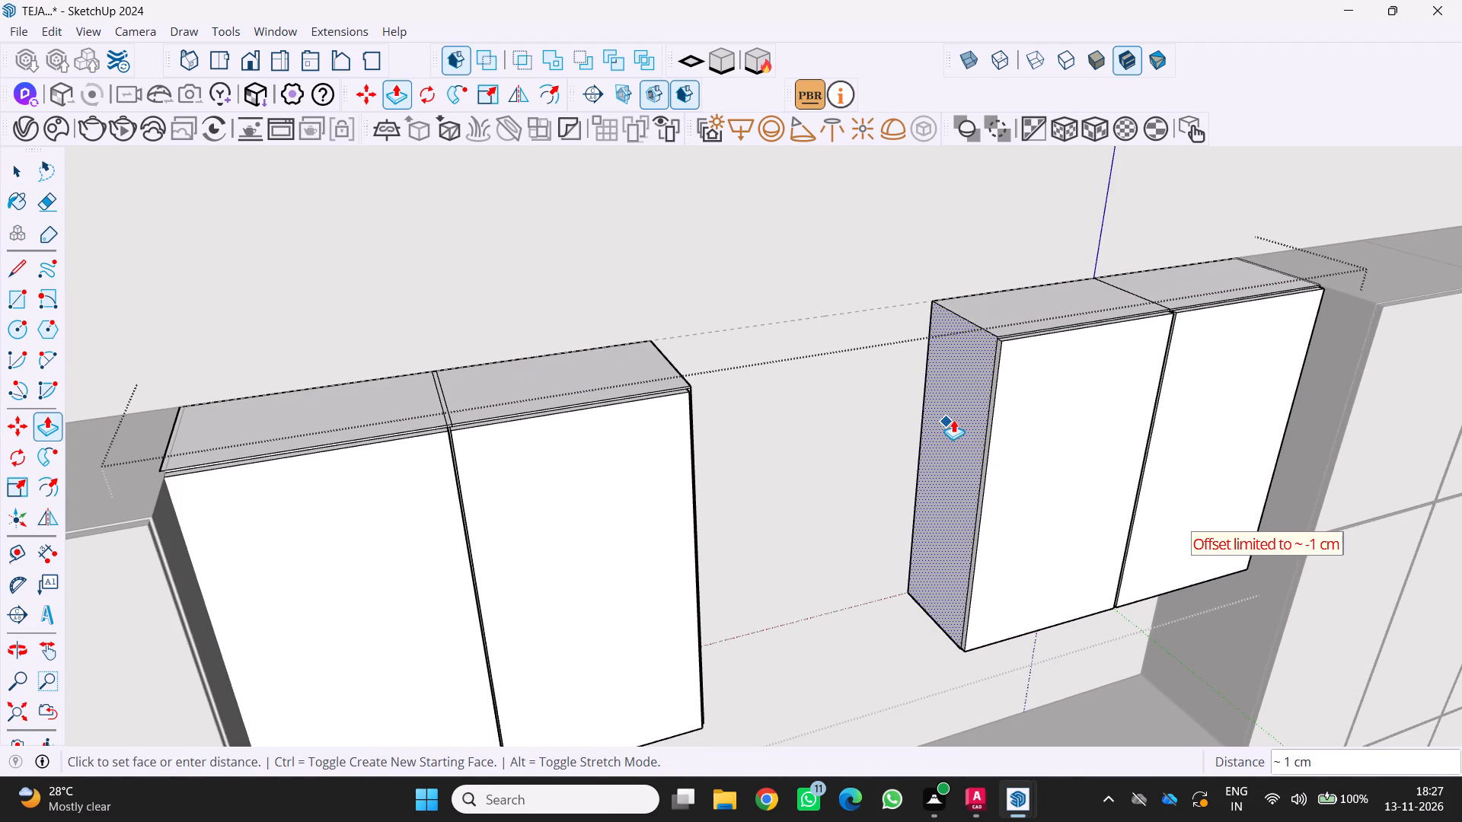
drag(953, 419, 968, 416)
scroll(966, 409, up, 3)
drag(953, 400, 963, 395)
scroll(966, 400, up, 3)
middle_drag(966, 400, 985, 438)
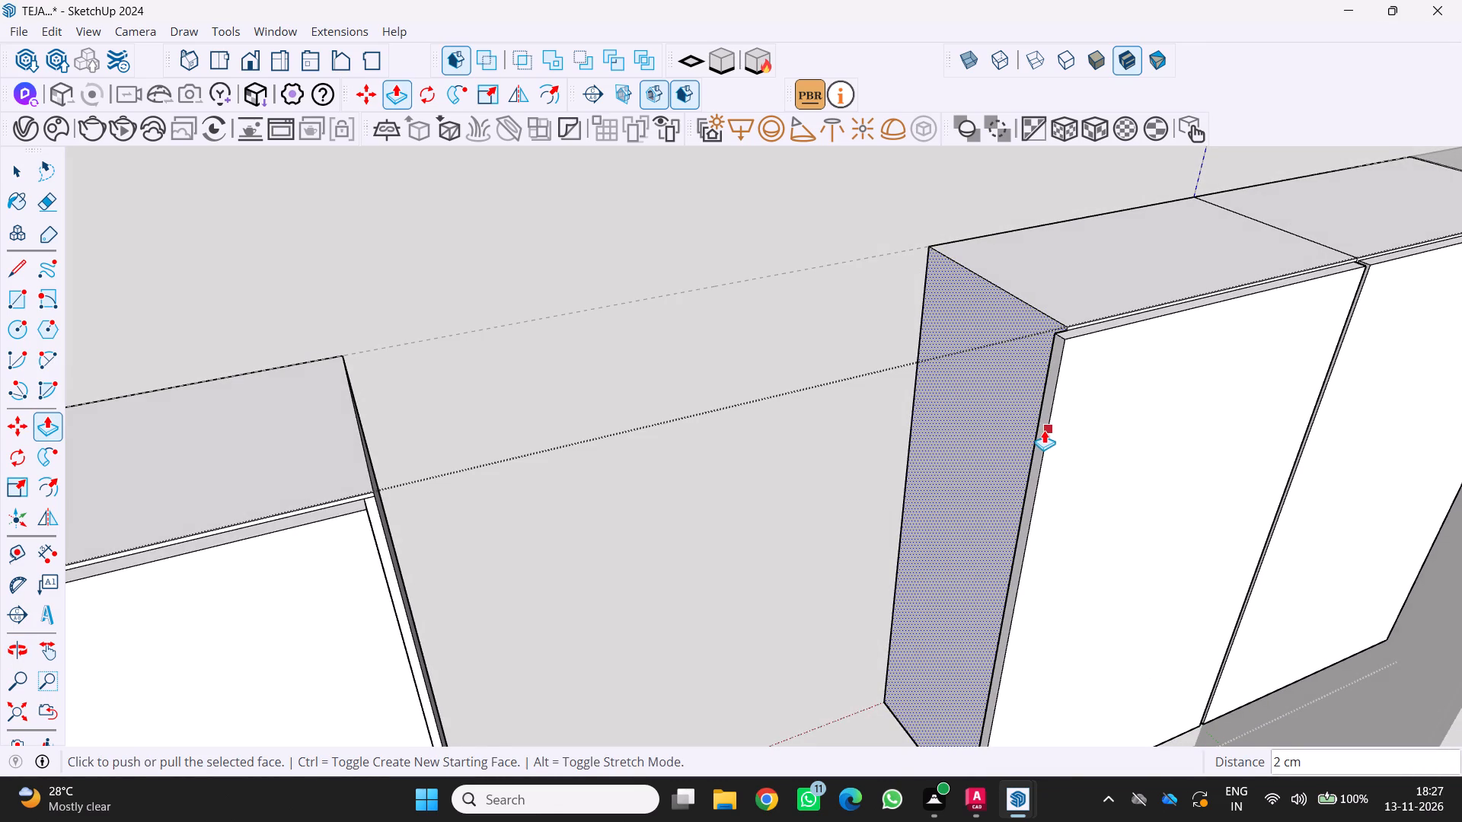
Push the narrow exposed edge face of that cabinet's front panel inwards by a few centimetres to leave a frame strip.
key(space)
click(1044, 429)
key(p)
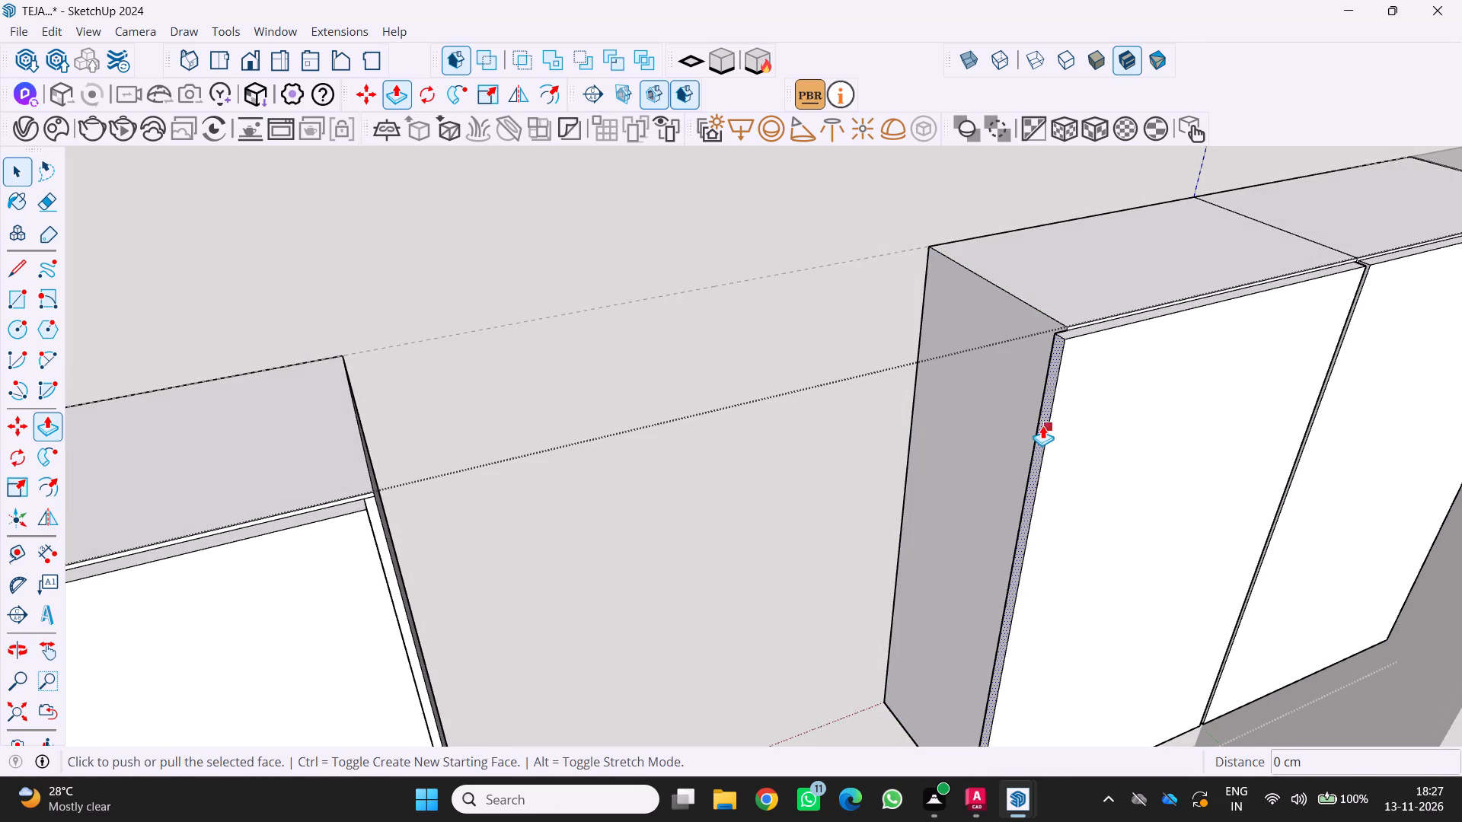
drag(1041, 425, 1065, 414)
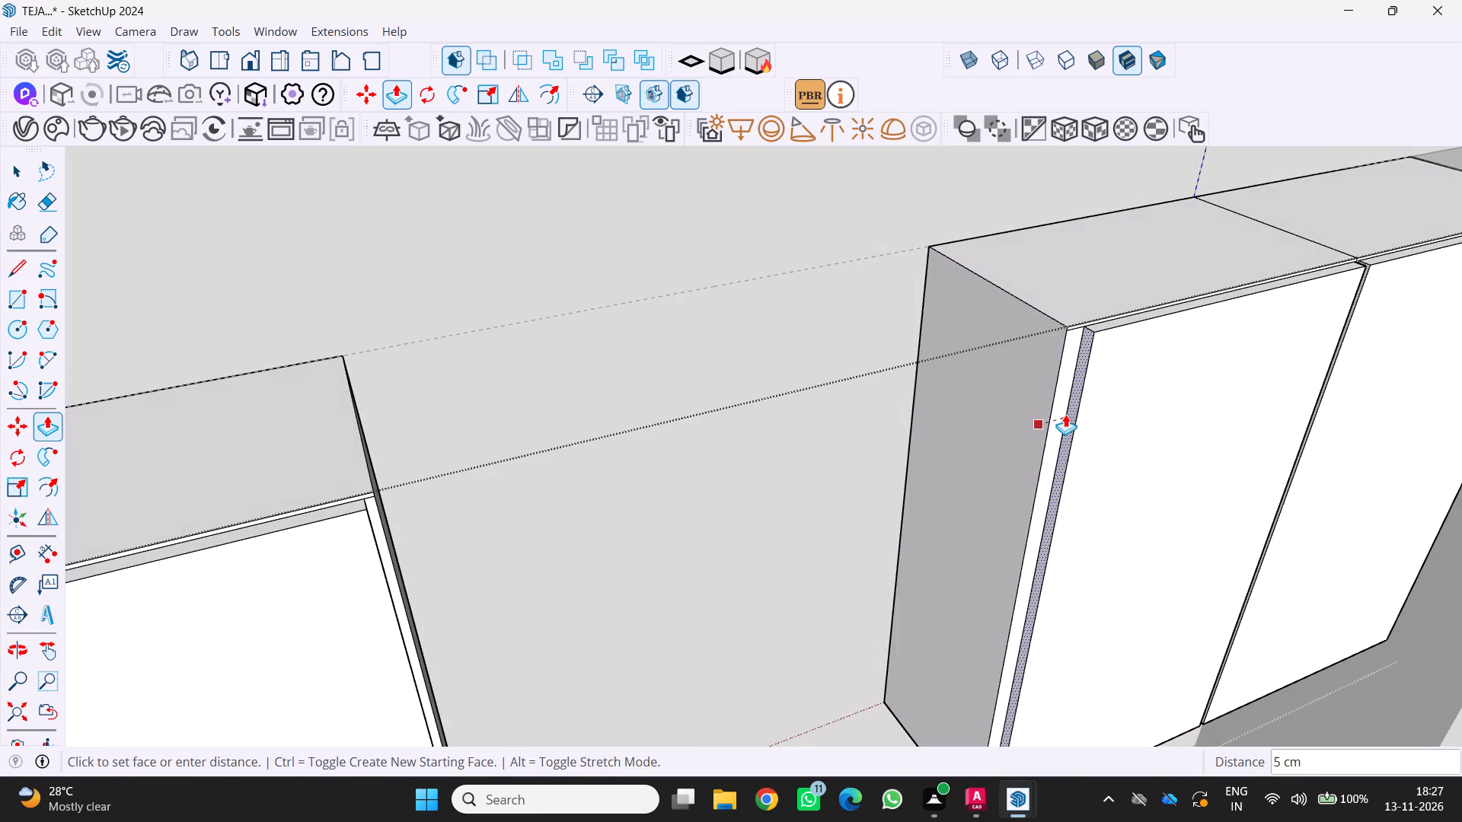
drag(1065, 414, 1058, 414)
Leave the wall cabinet group's editing context and return to the full kitchen model.
scroll(1035, 426, down, 10)
middle_drag(992, 440, 915, 362)
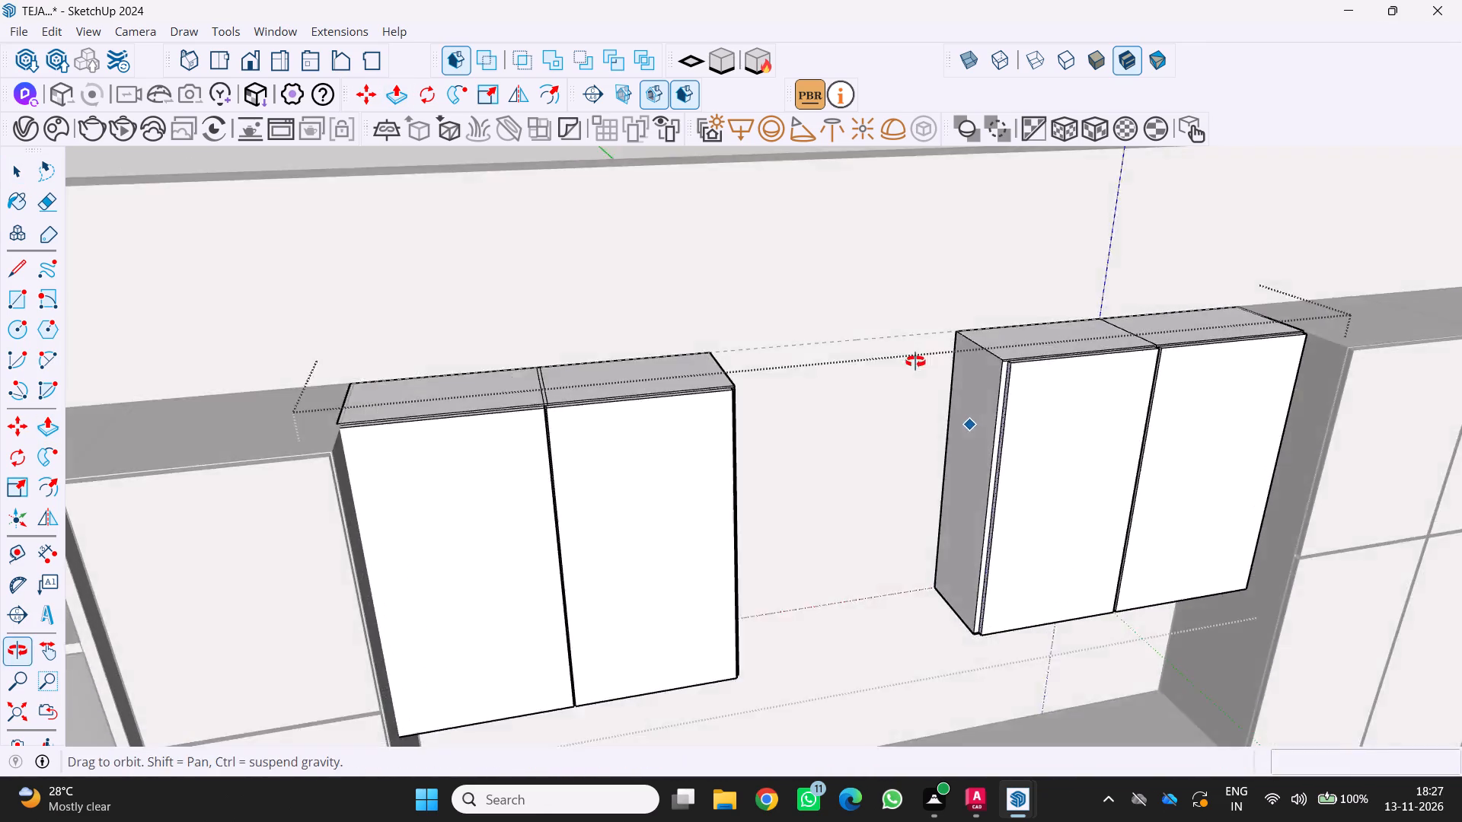
middle_drag(915, 362, 912, 356)
middle_click(912, 356)
scroll(909, 352, down, 8)
key(space)
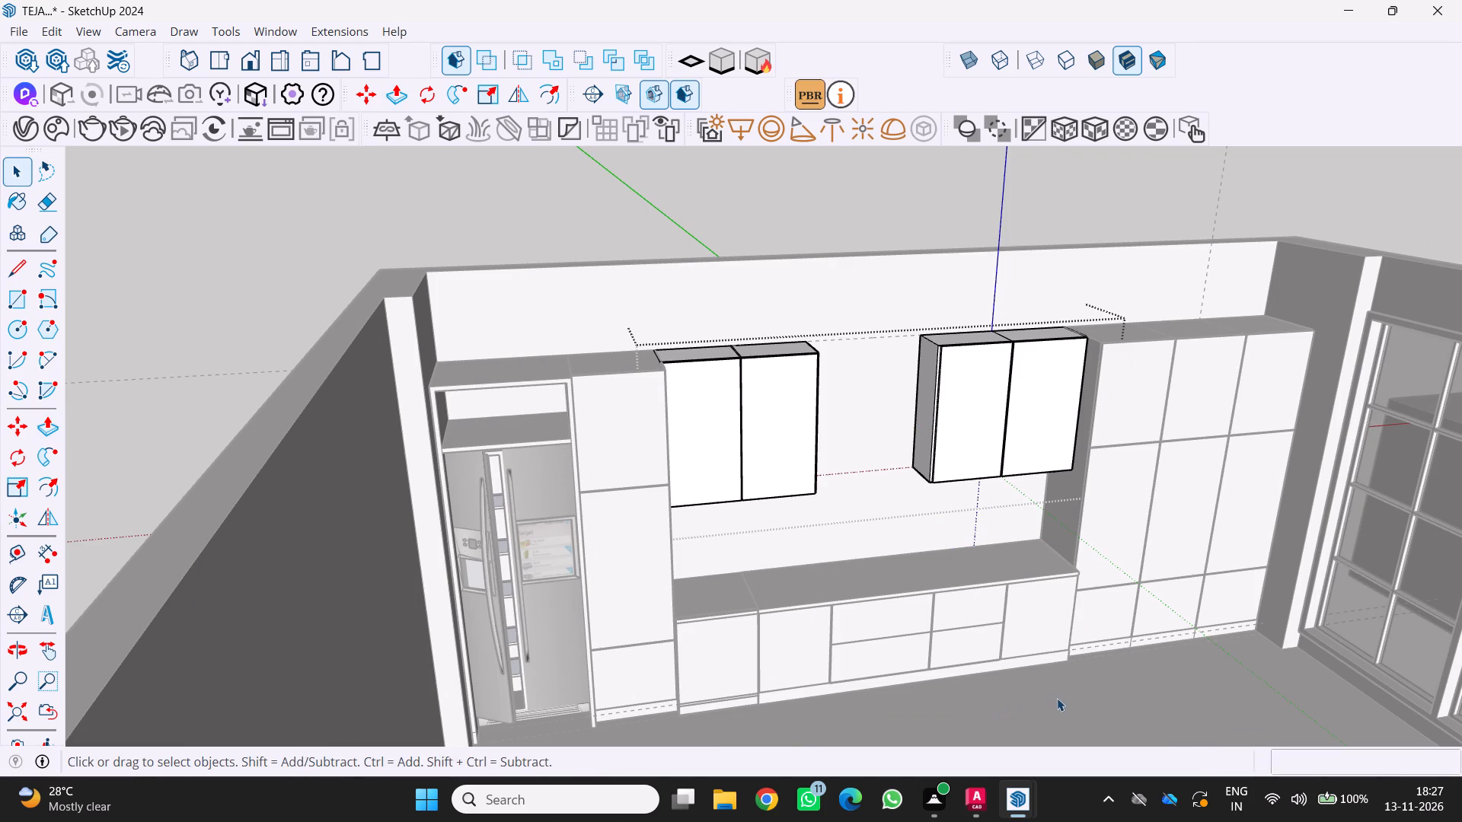
click(1055, 698)
middle_drag(1048, 700, 1023, 677)
scroll(1025, 677, up, 1)
middle_click(1021, 674)
scroll(859, 435, up, 4)
scroll(859, 405, down, 10)
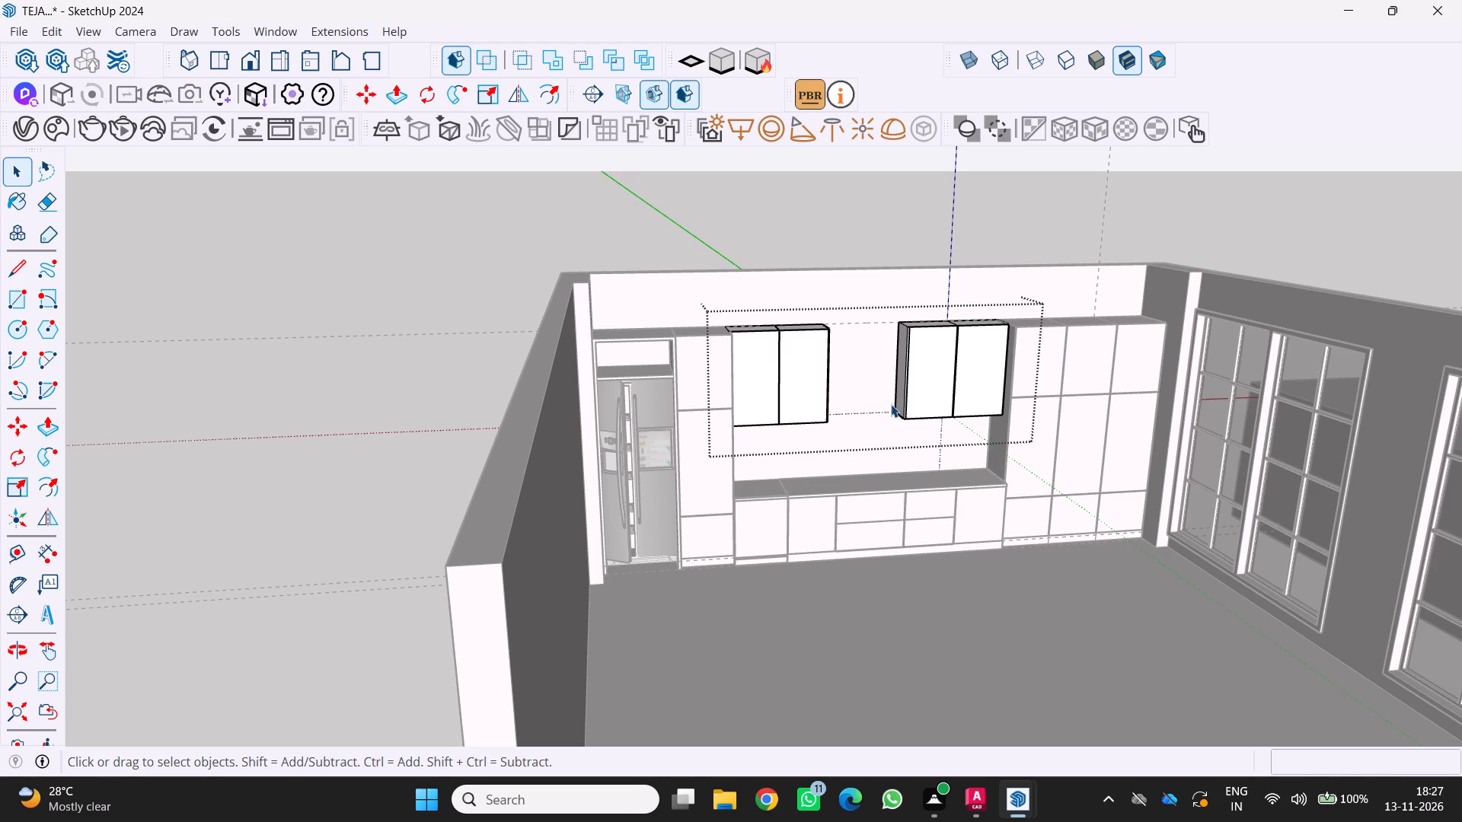
key(F5)
key(F5)
scroll(946, 388, down, 4)
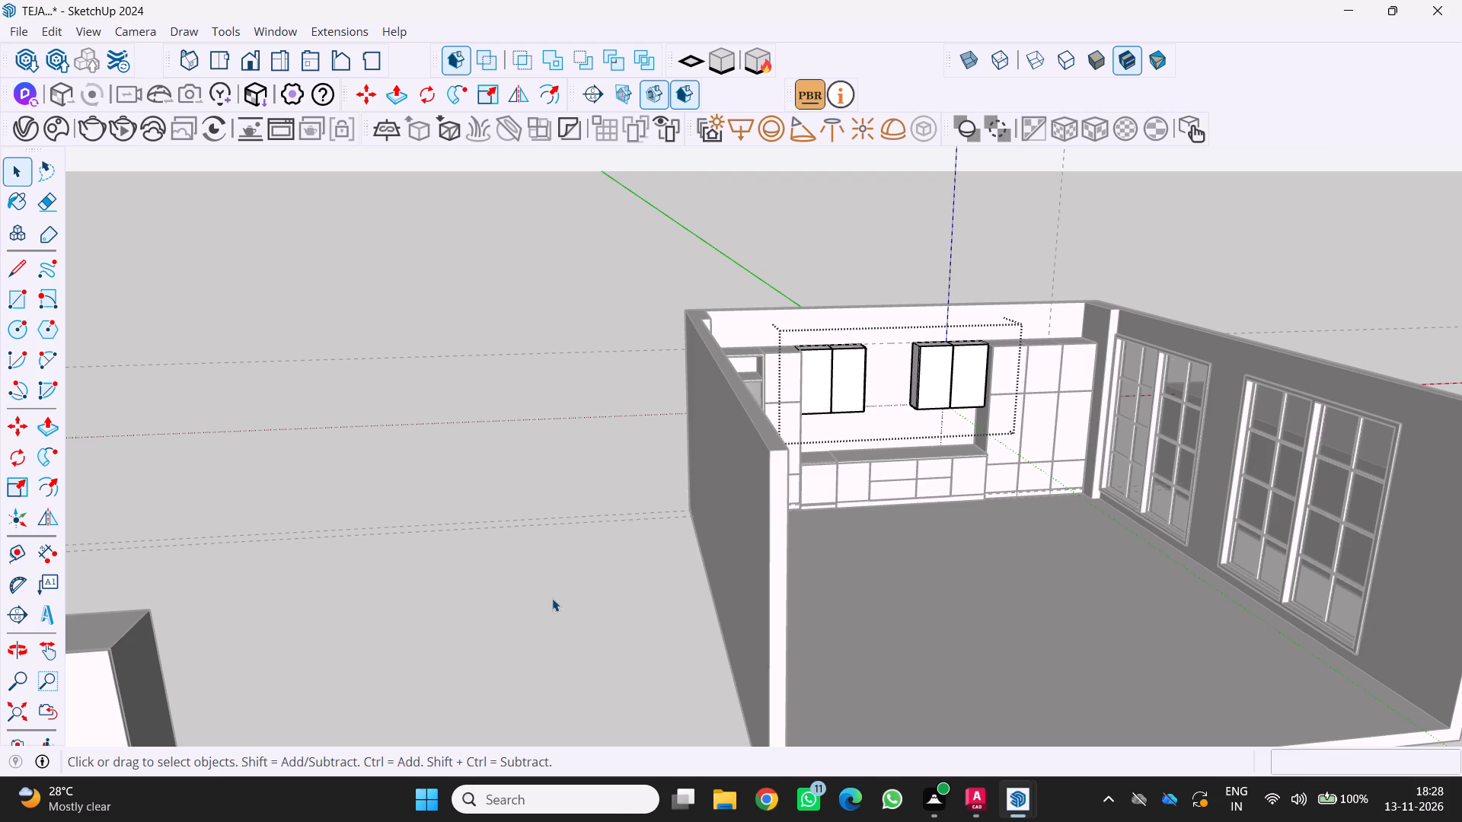
key(space)
click(551, 598)
Examine the kitchen elevation, checking the wall cabinets and the remaining gap between the two pairs above the counter.
scroll(806, 540, up, 4)
middle_drag(888, 459, 825, 456)
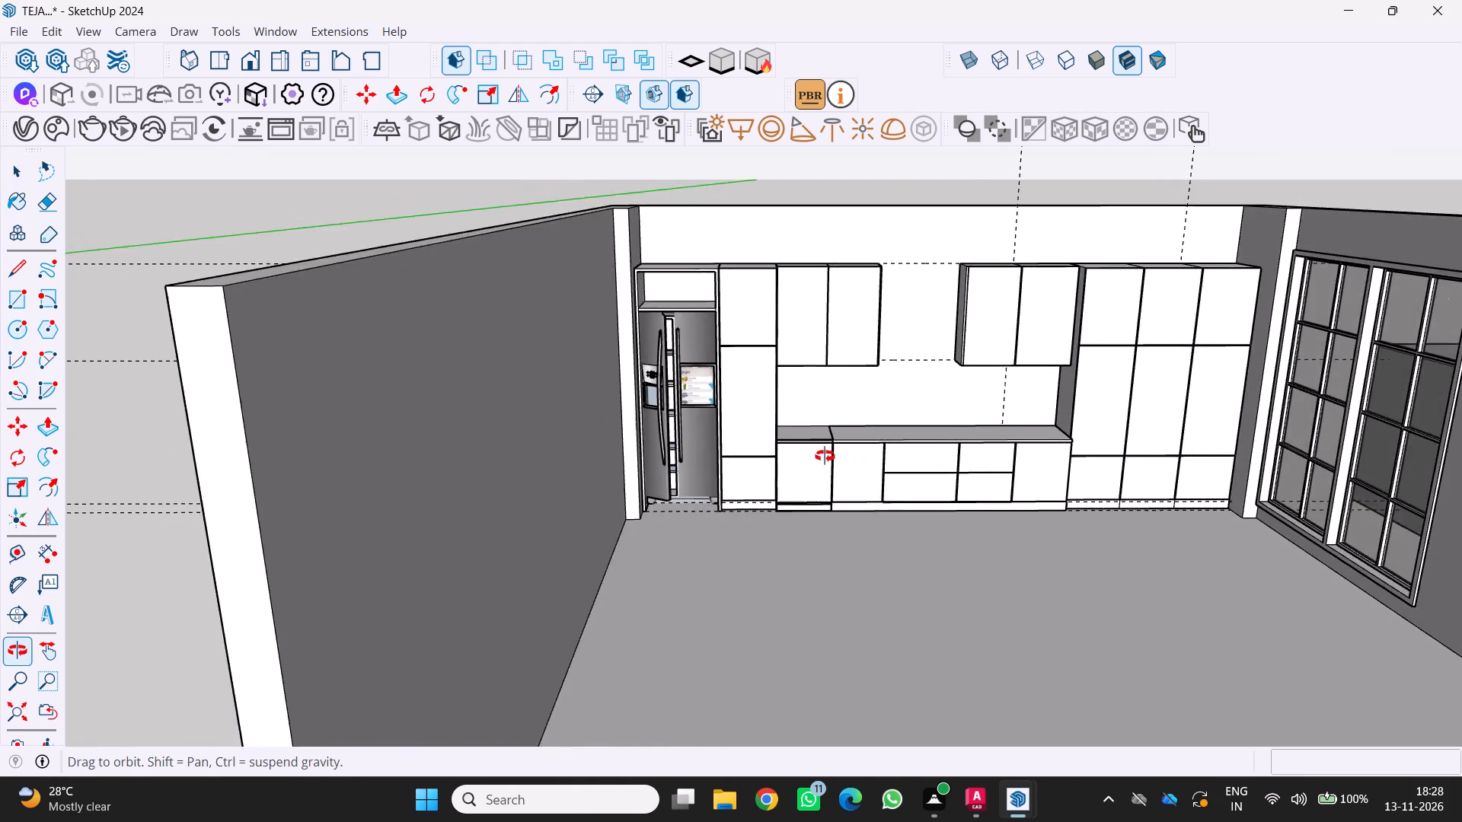
middle_drag(825, 456, 790, 375)
middle_click(790, 374)
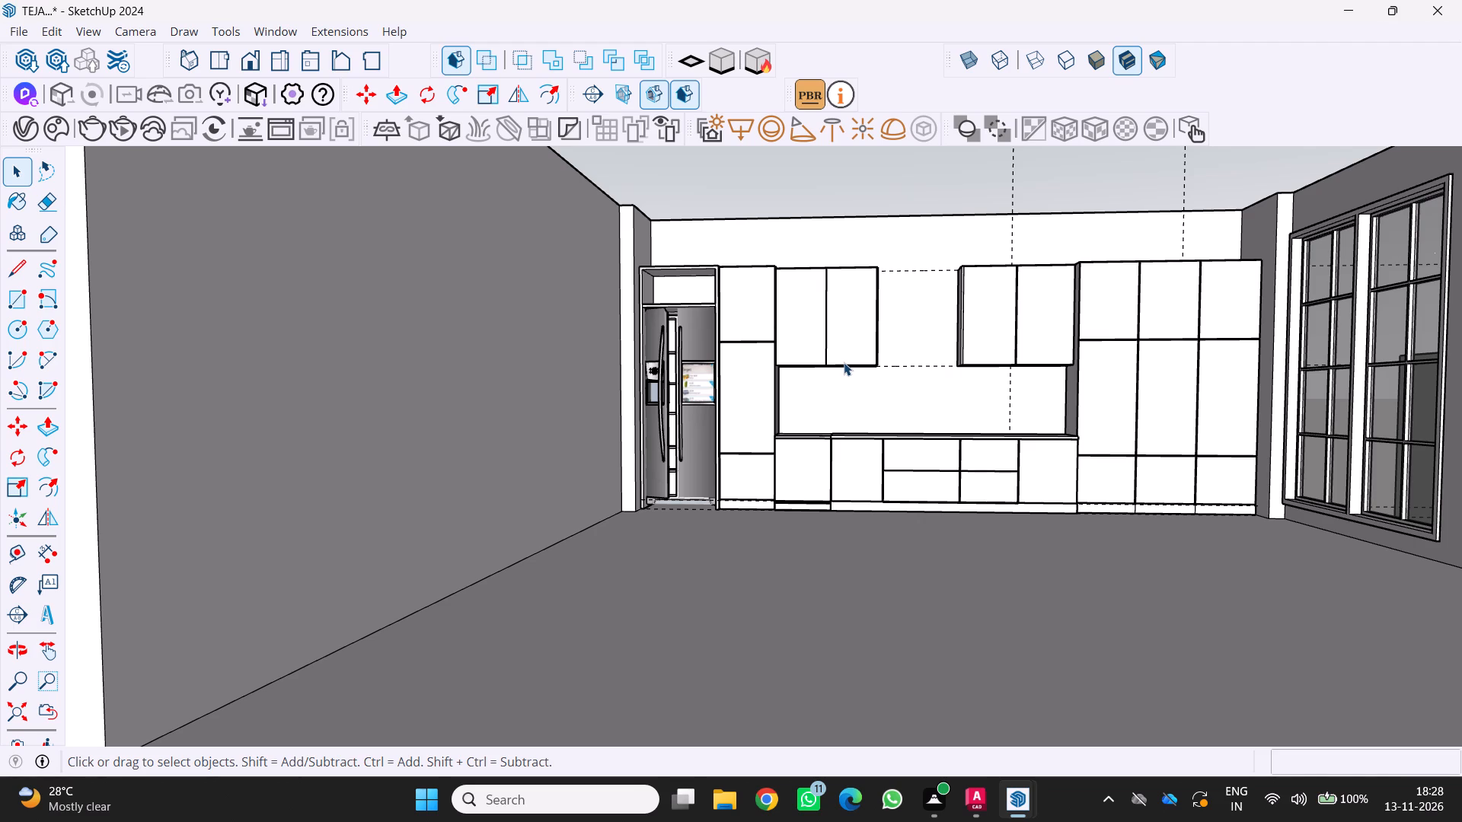
scroll(804, 395, up, 1)
middle_drag(804, 395, 803, 416)
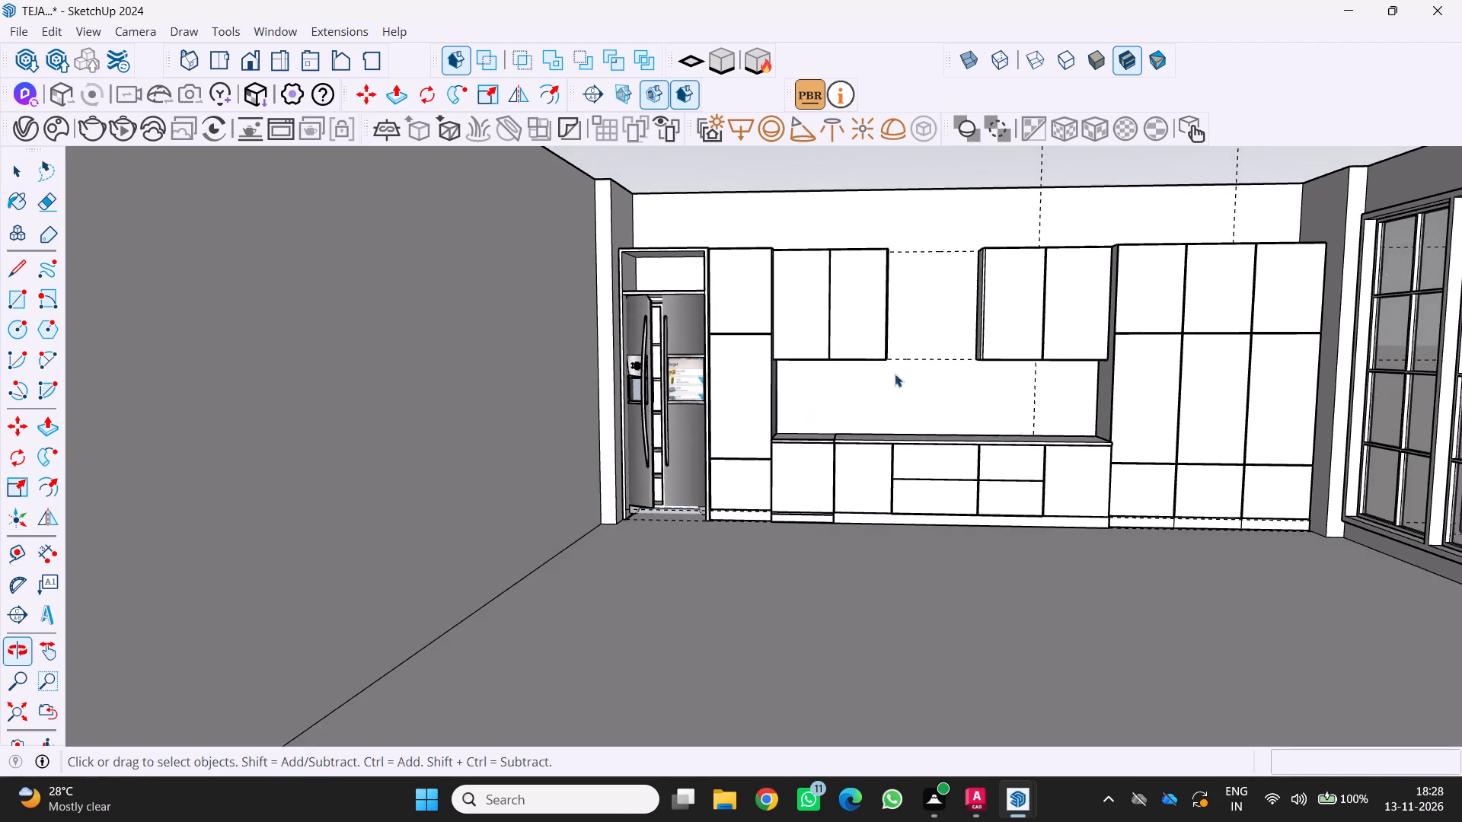
scroll(904, 360, up, 5)
middle_drag(910, 338, 874, 376)
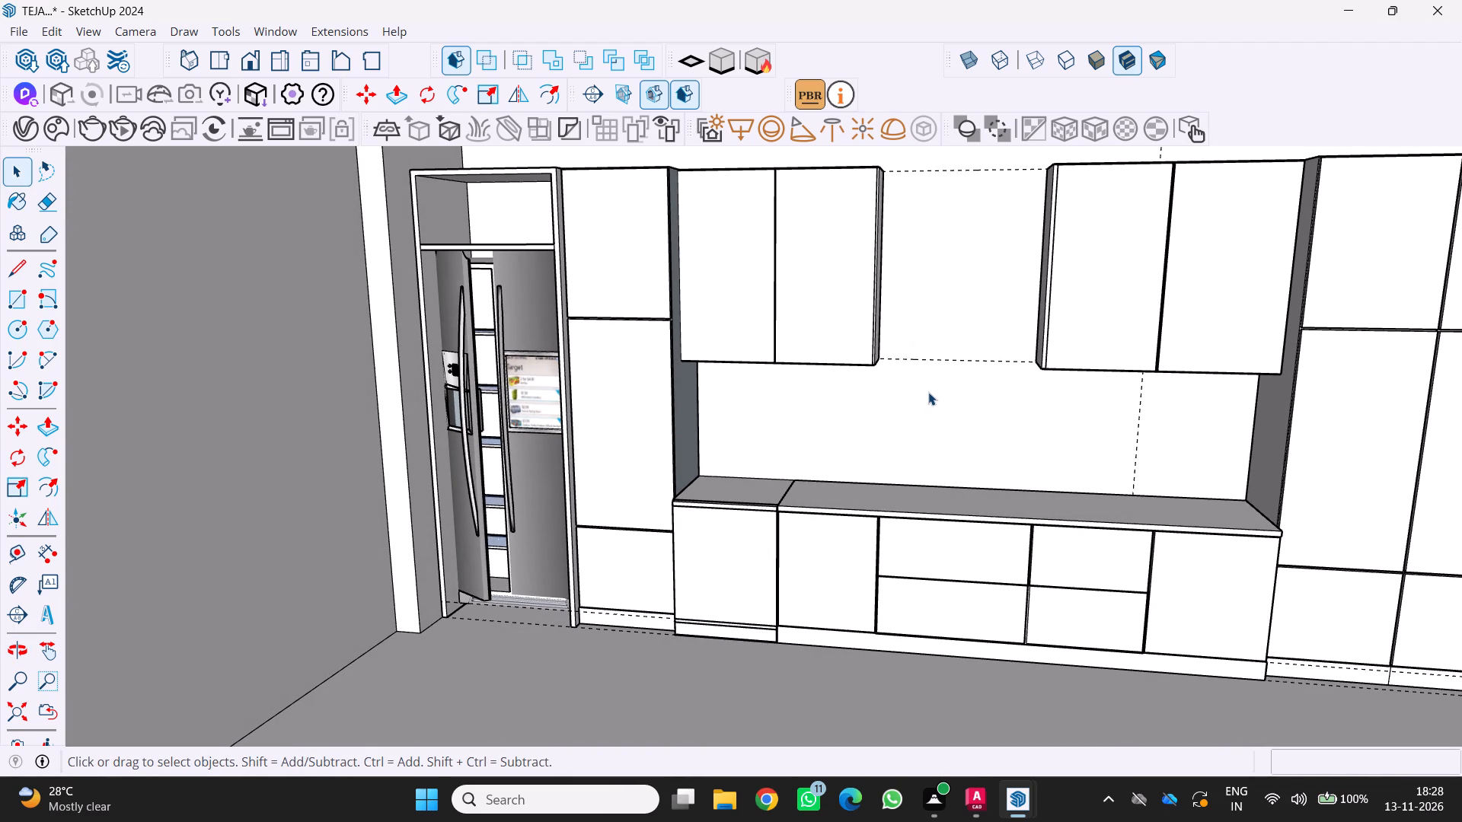
middle_drag(928, 393, 937, 398)
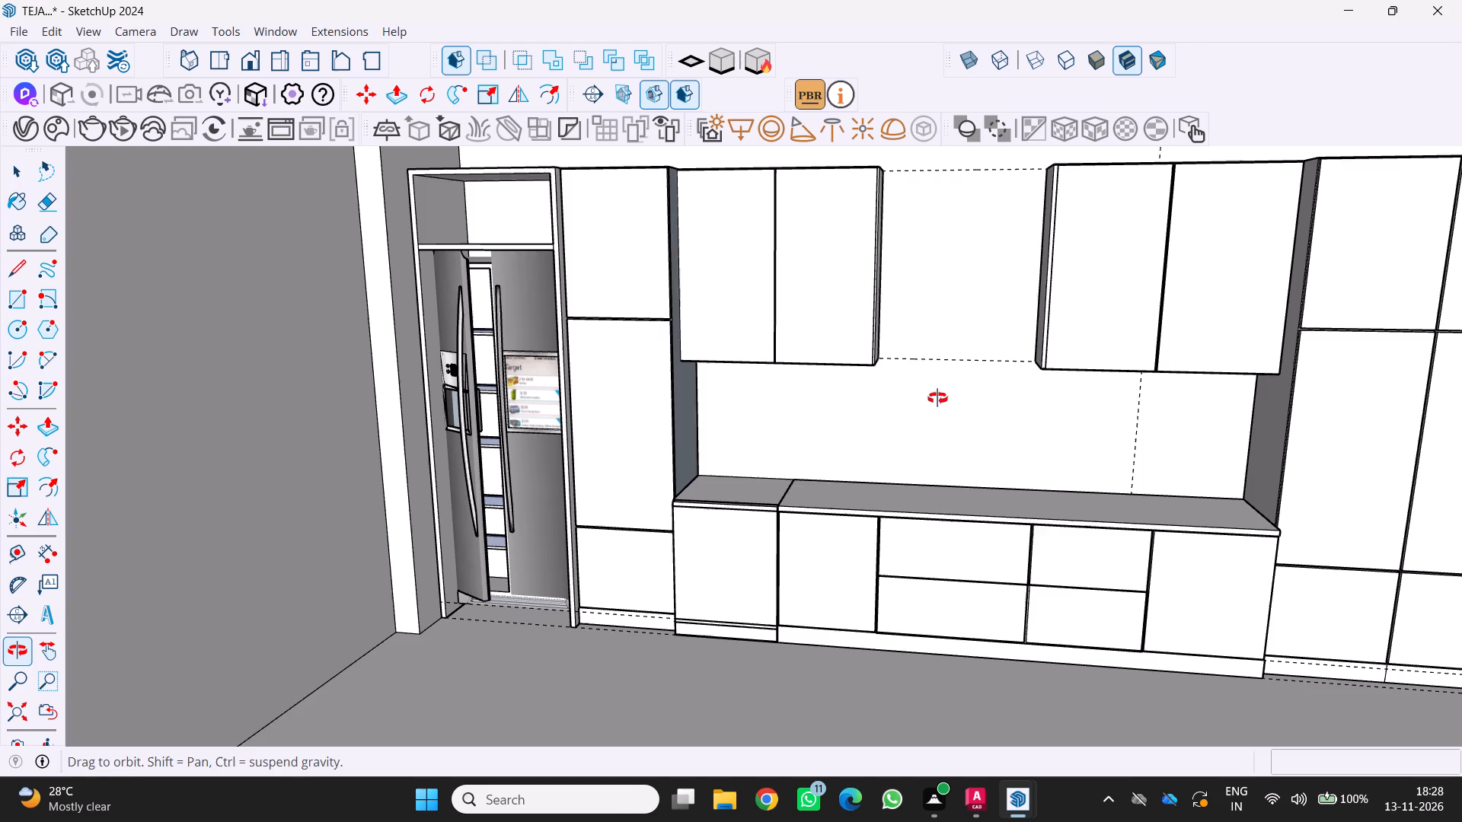
middle_drag(937, 398, 946, 414)
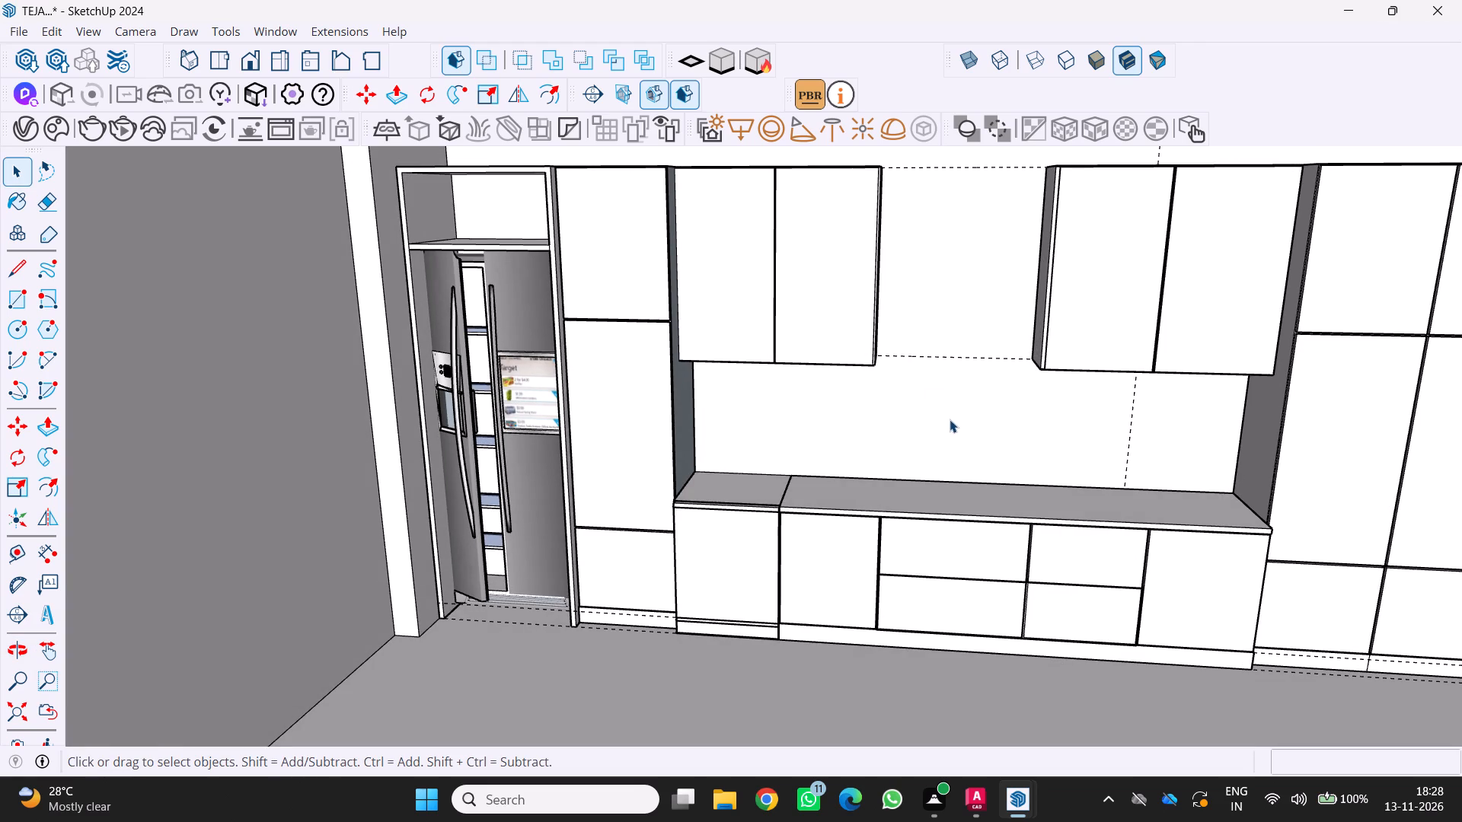
middle_drag(951, 419, 948, 436)
scroll(979, 353, up, 3)
middle_drag(972, 373, 918, 429)
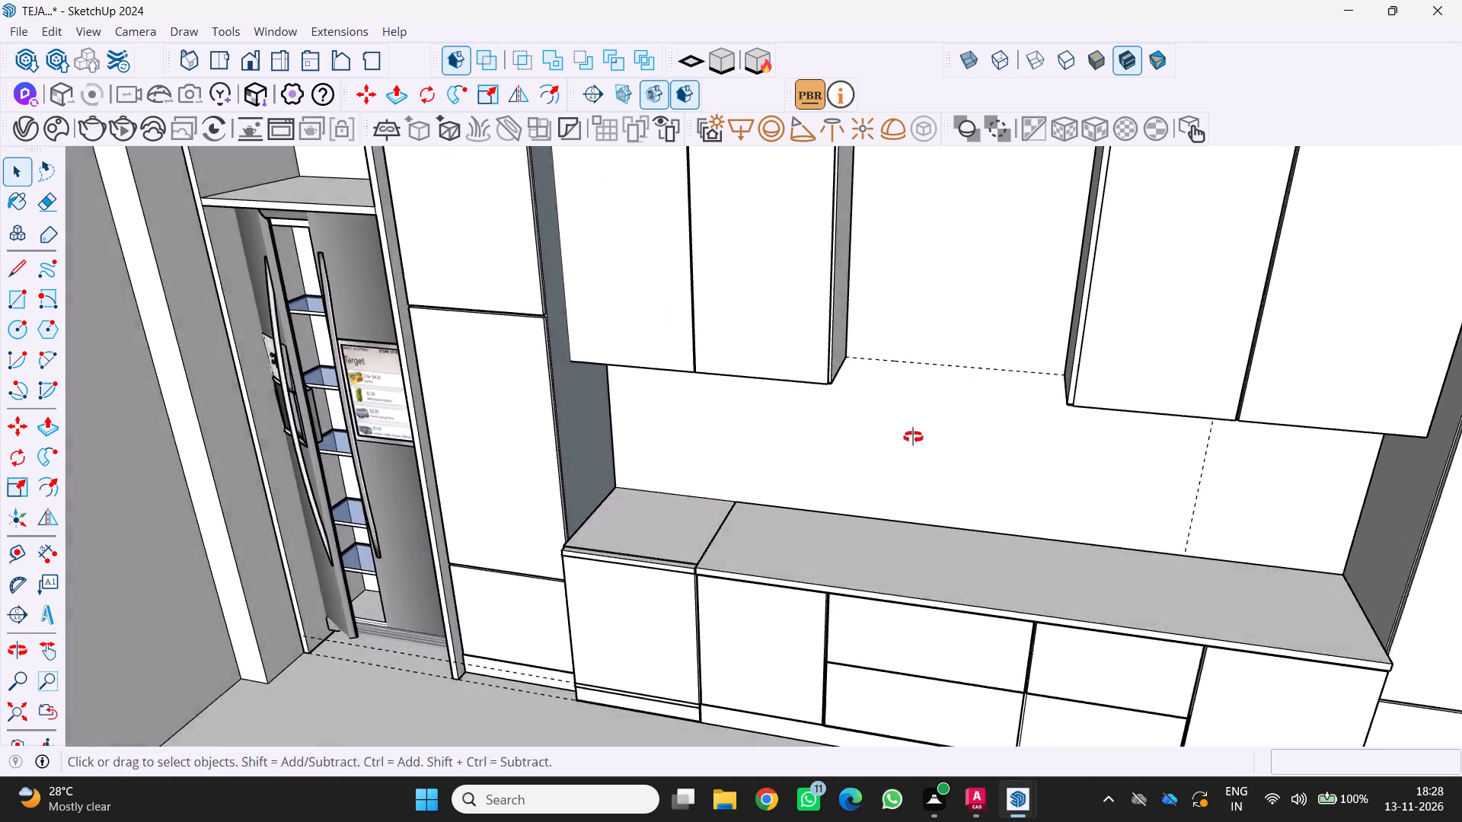
middle_click(913, 435)
scroll(913, 437, down, 4)
middle_drag(950, 381, 1021, 272)
middle_click(1021, 272)
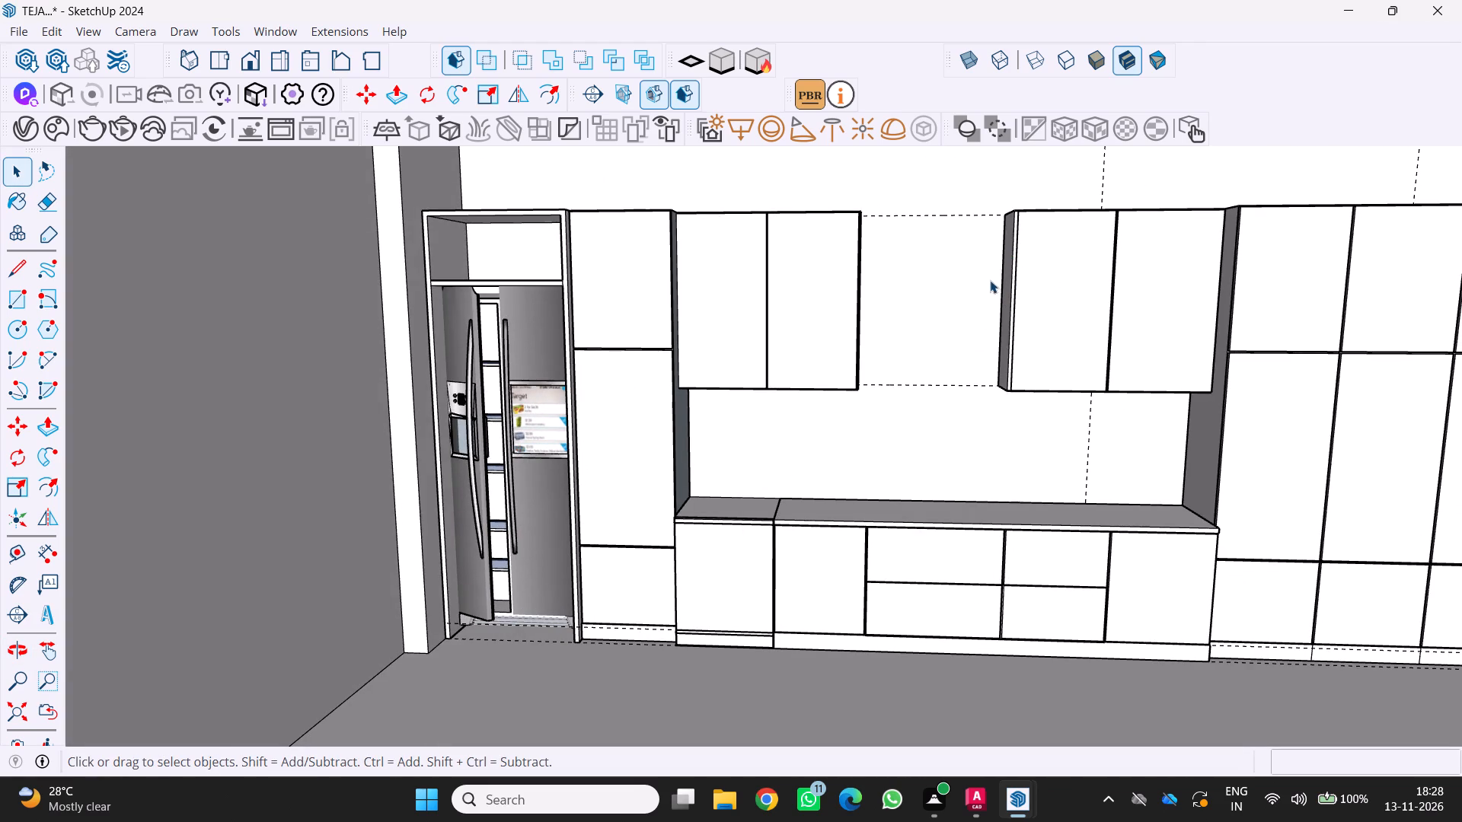
scroll(968, 319, up, 3)
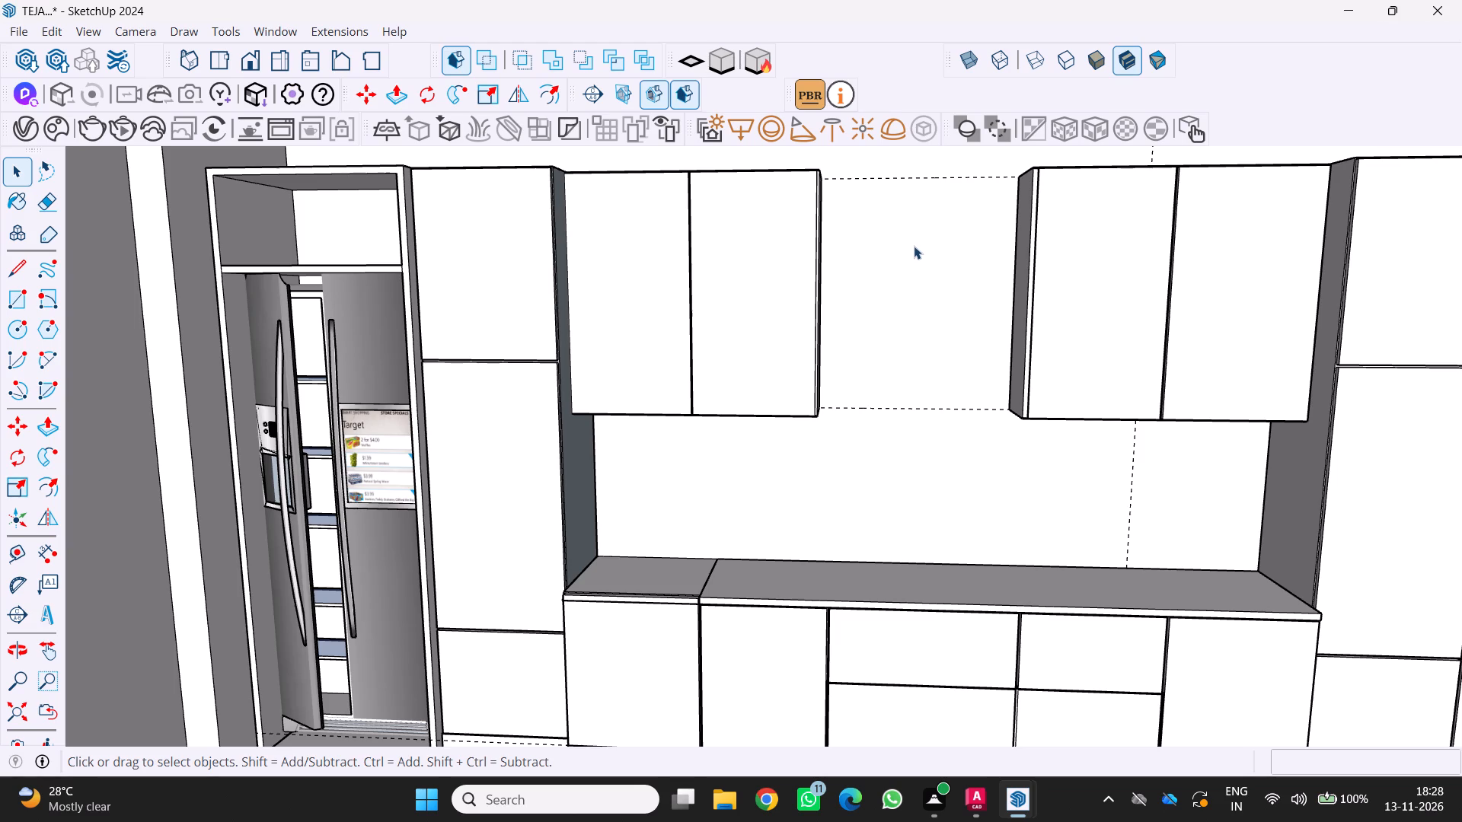
scroll(911, 247, down, 3)
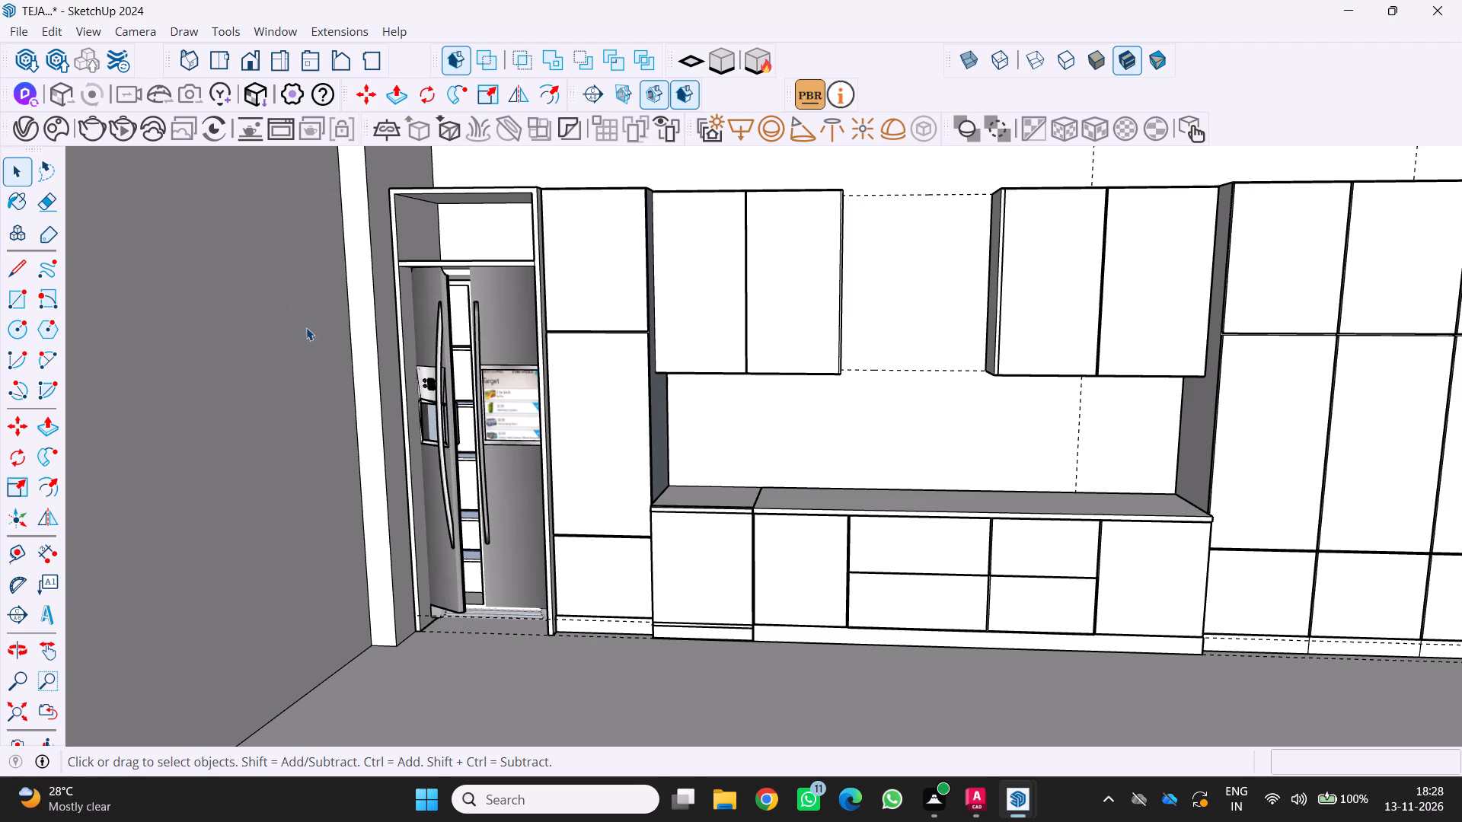
middle_drag(466, 319, 425, 333)
middle_click(420, 333)
Draw a rectangle about 88 by 105 cm on the wall, filling the gap between the two wall cabinet pairs.
key(r)
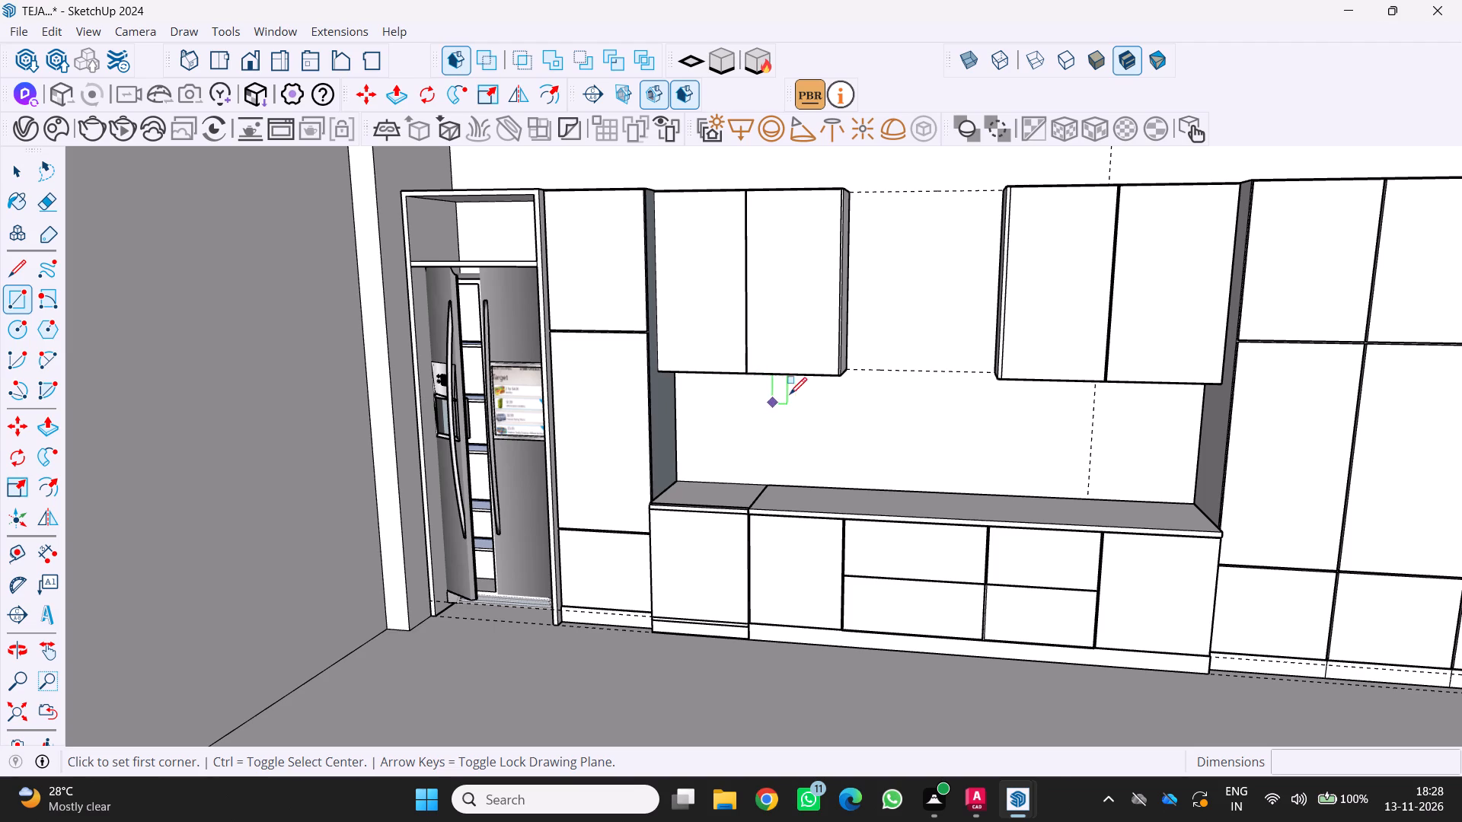
scroll(812, 381, up, 3)
click(853, 371)
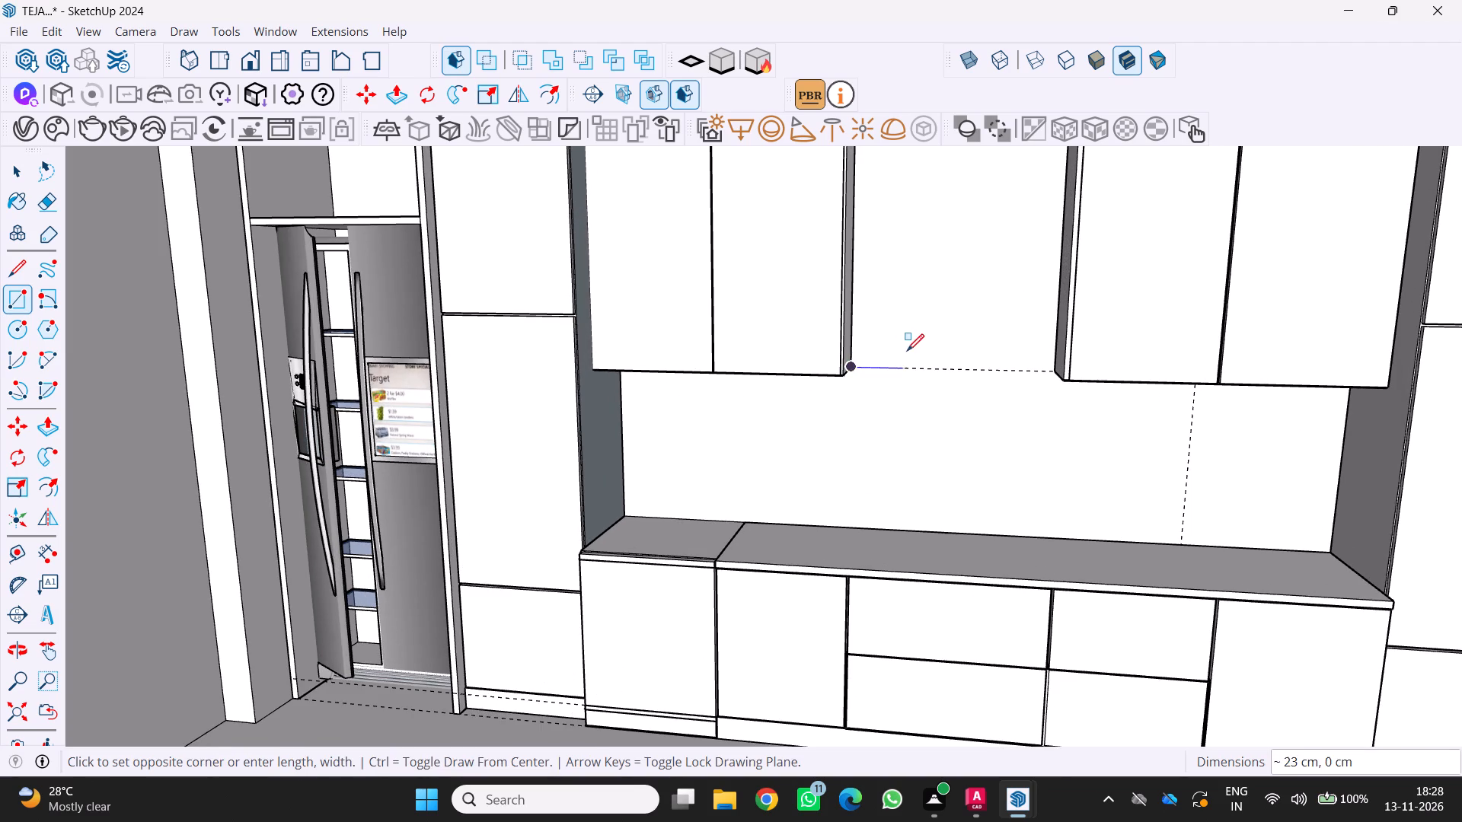
scroll(896, 354, down, 3)
middle_drag(1004, 233, 992, 286)
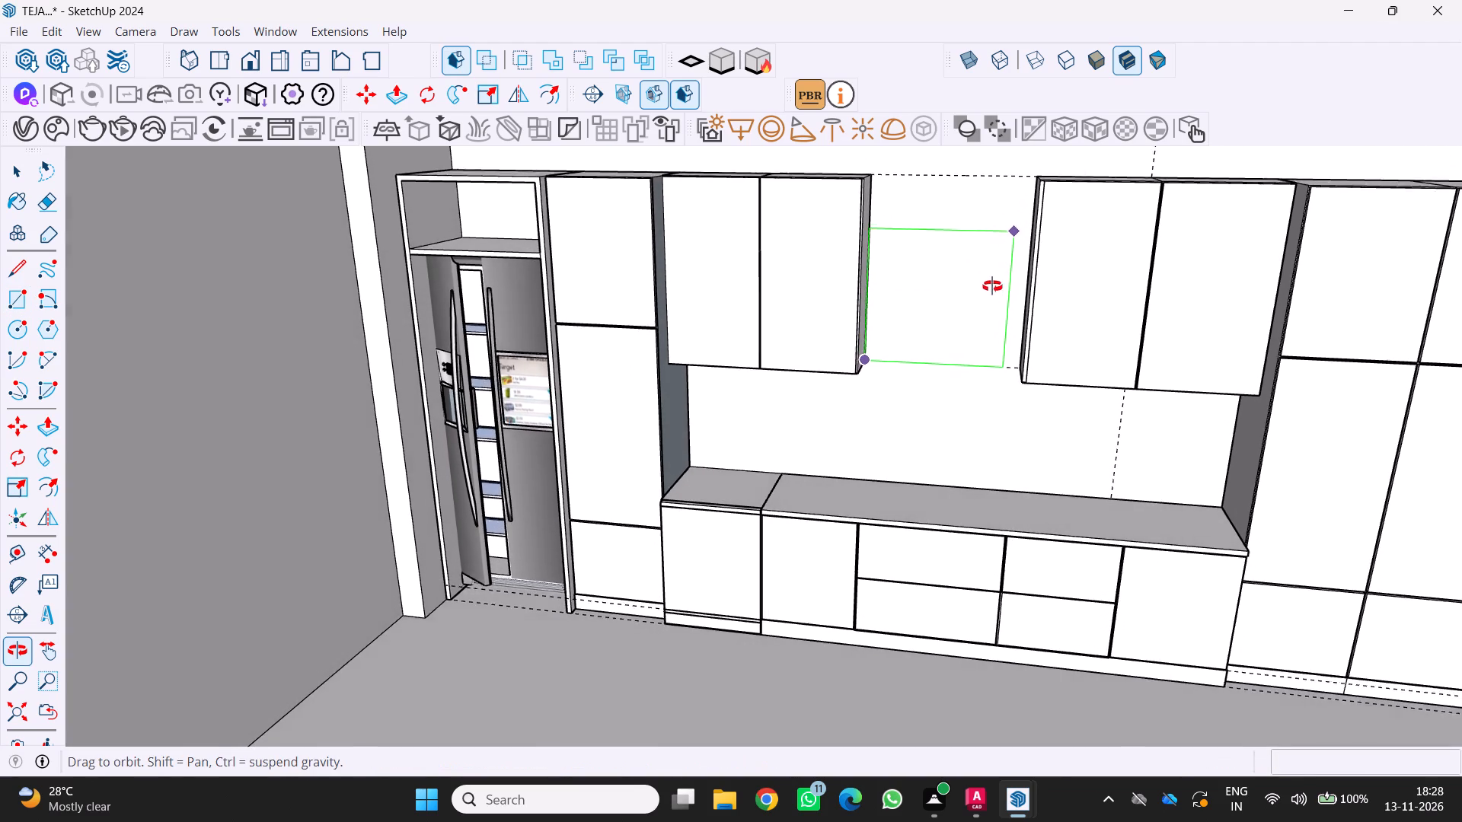
middle_drag(992, 286, 985, 314)
middle_click(985, 311)
scroll(1024, 220, up, 3)
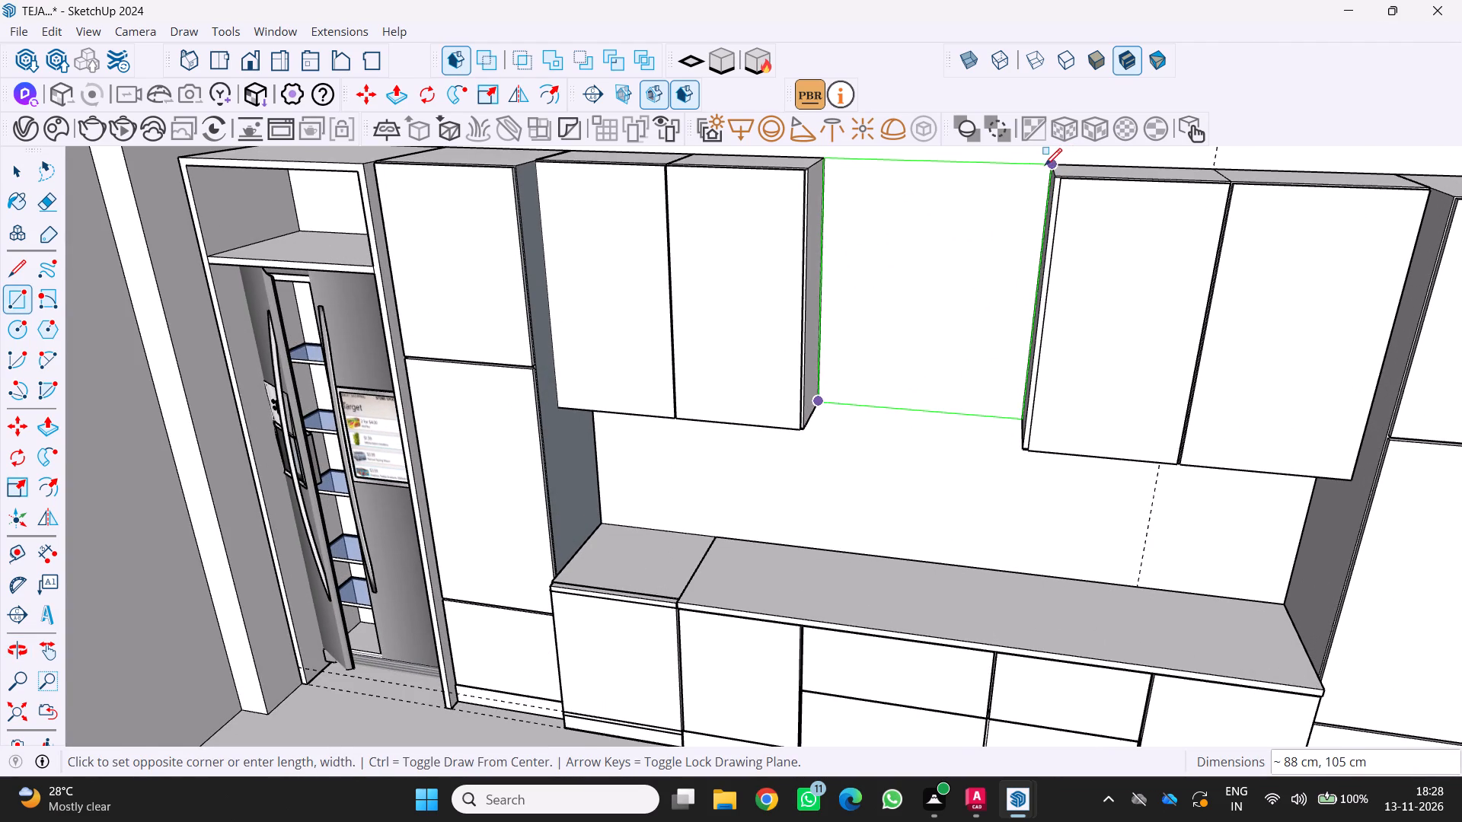
scroll(1043, 166, up, 4)
click(1053, 166)
scroll(984, 270, down, 11)
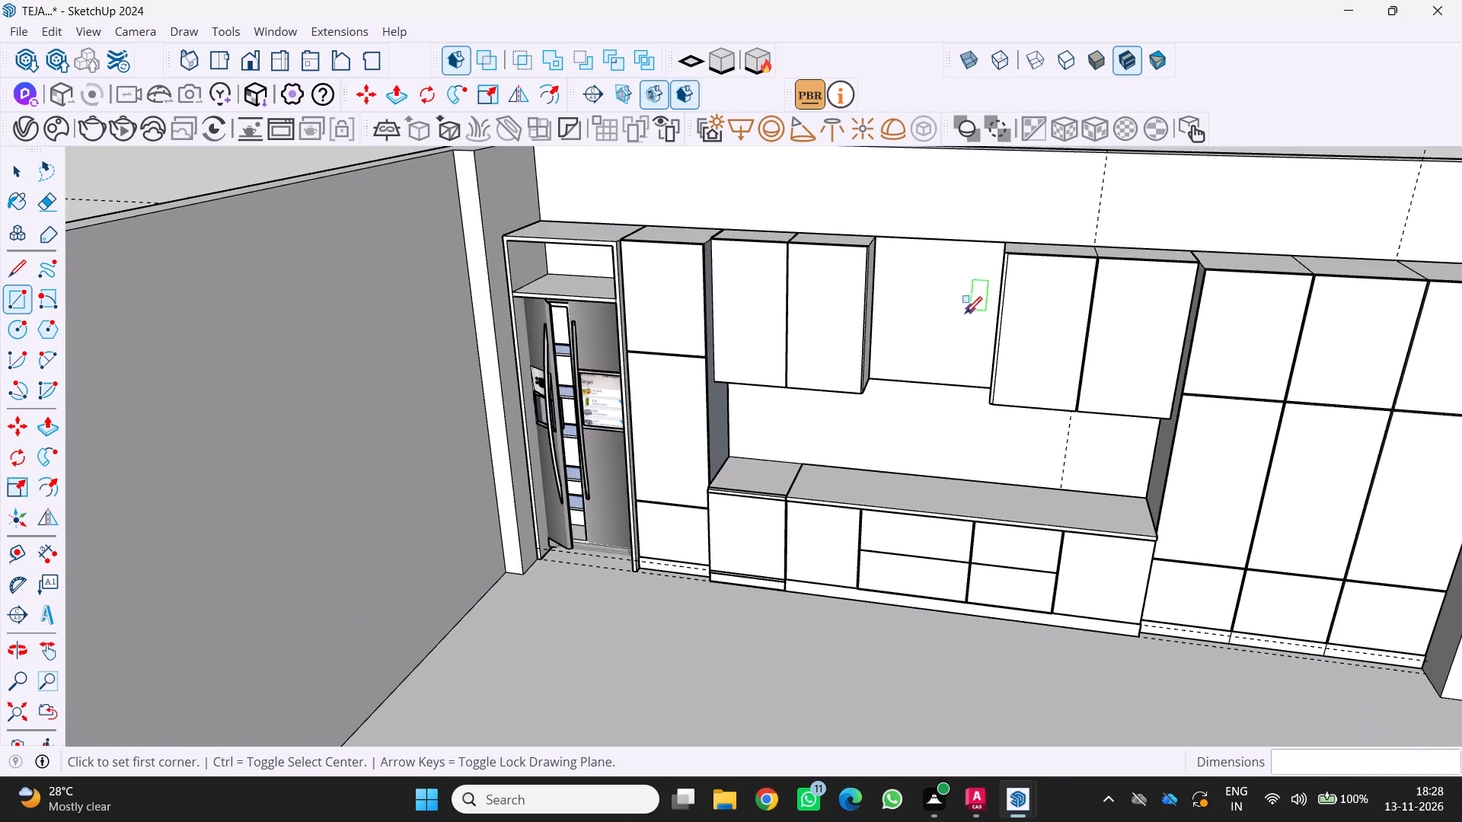
middle_drag(961, 324, 1005, 247)
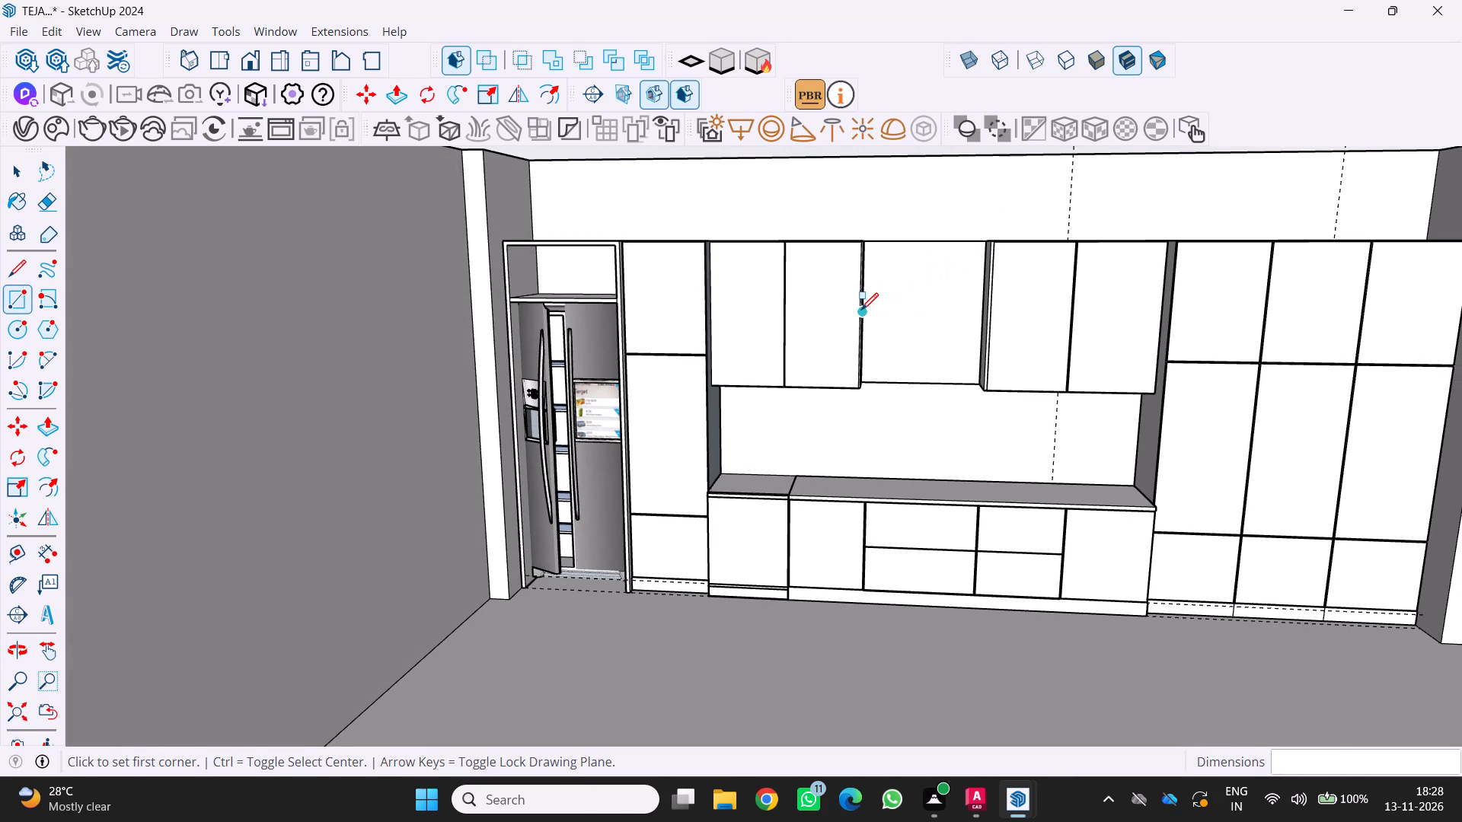
Select the new rectangle's face and edges between the two wall cabinet pairs and make them a group.
key(space)
scroll(879, 329, up, 3)
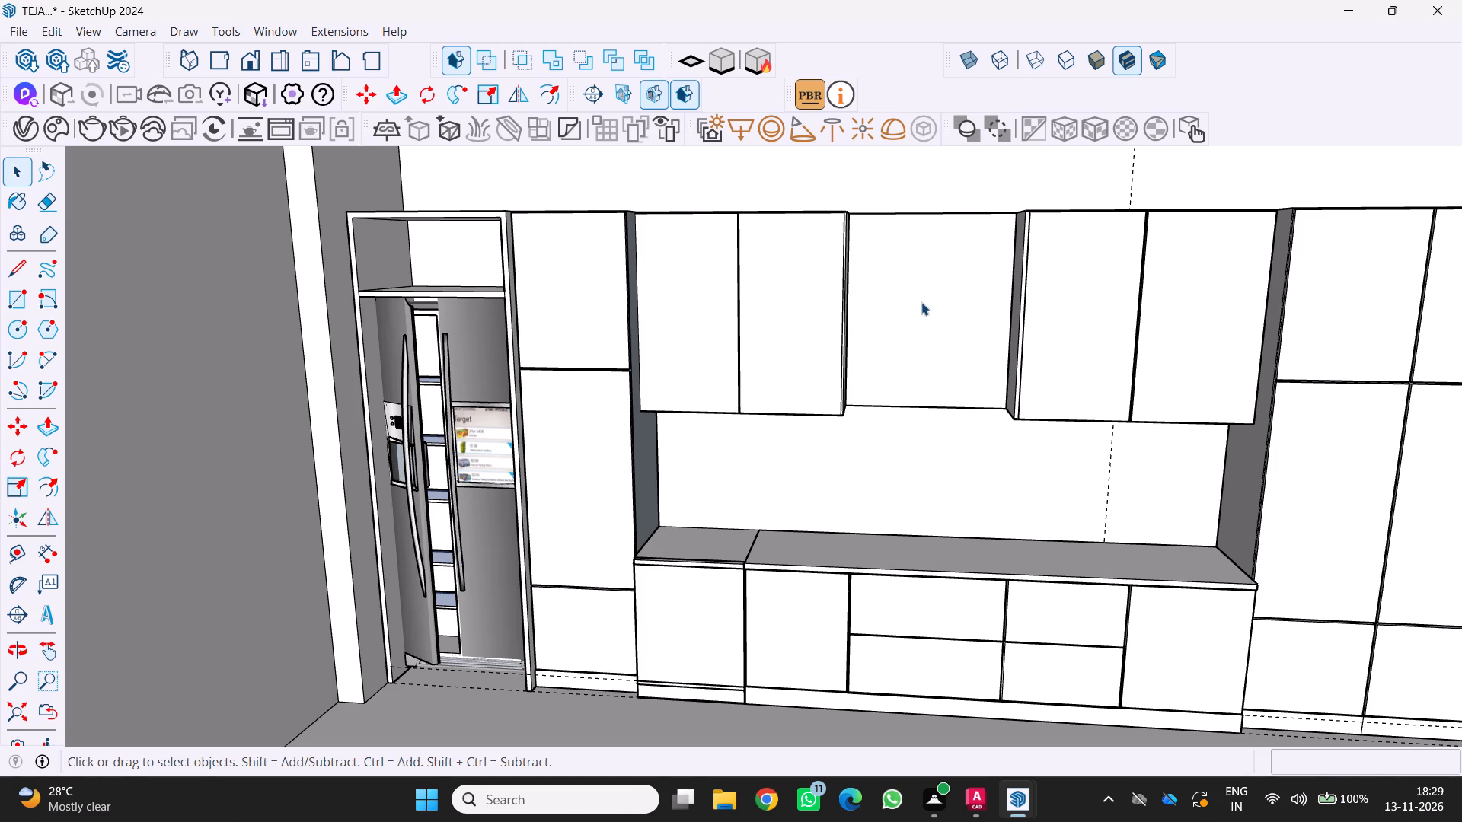
click(958, 320)
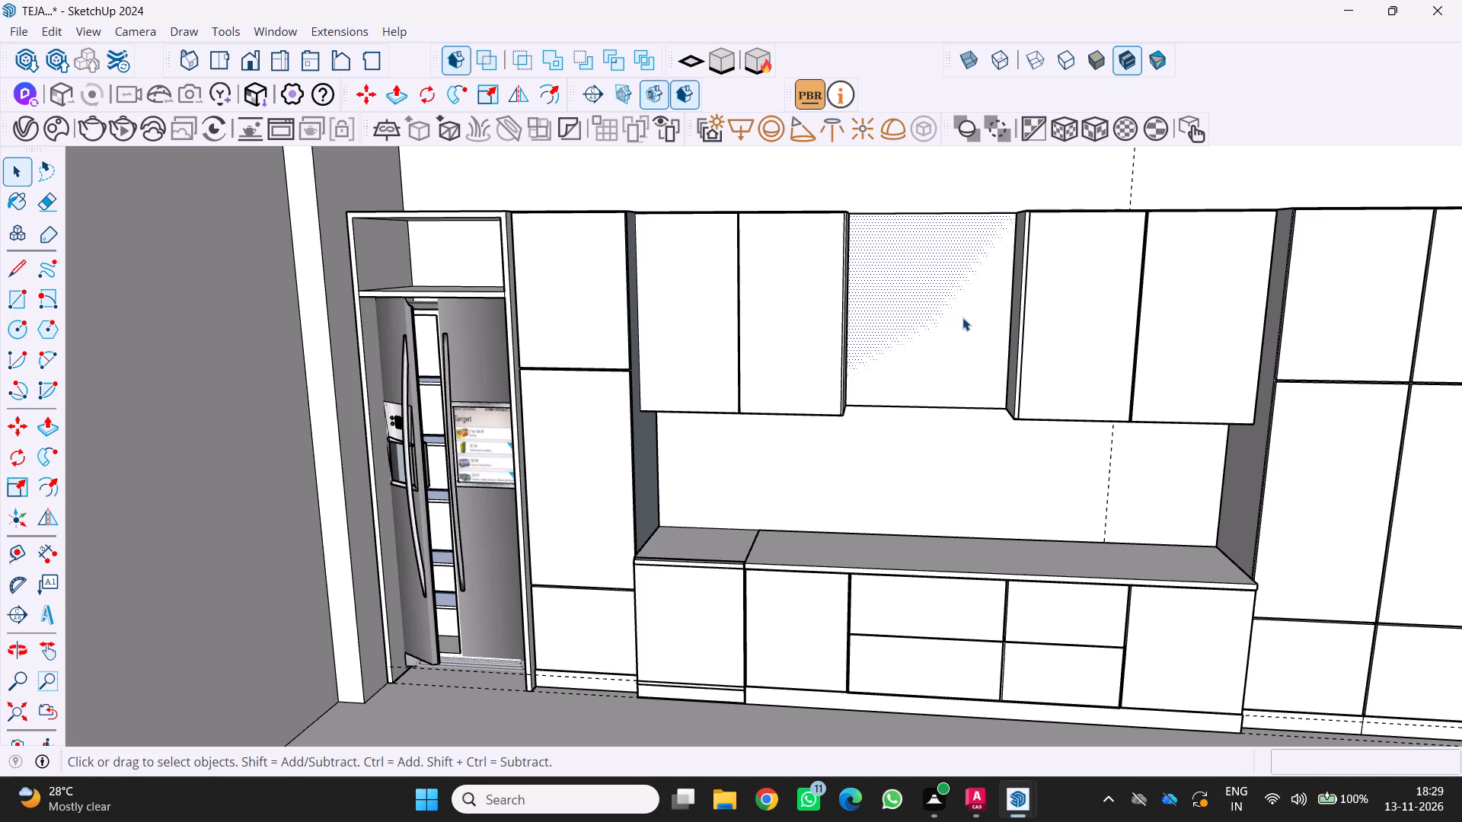
right_drag(951, 321, 941, 327)
triple_click(918, 362)
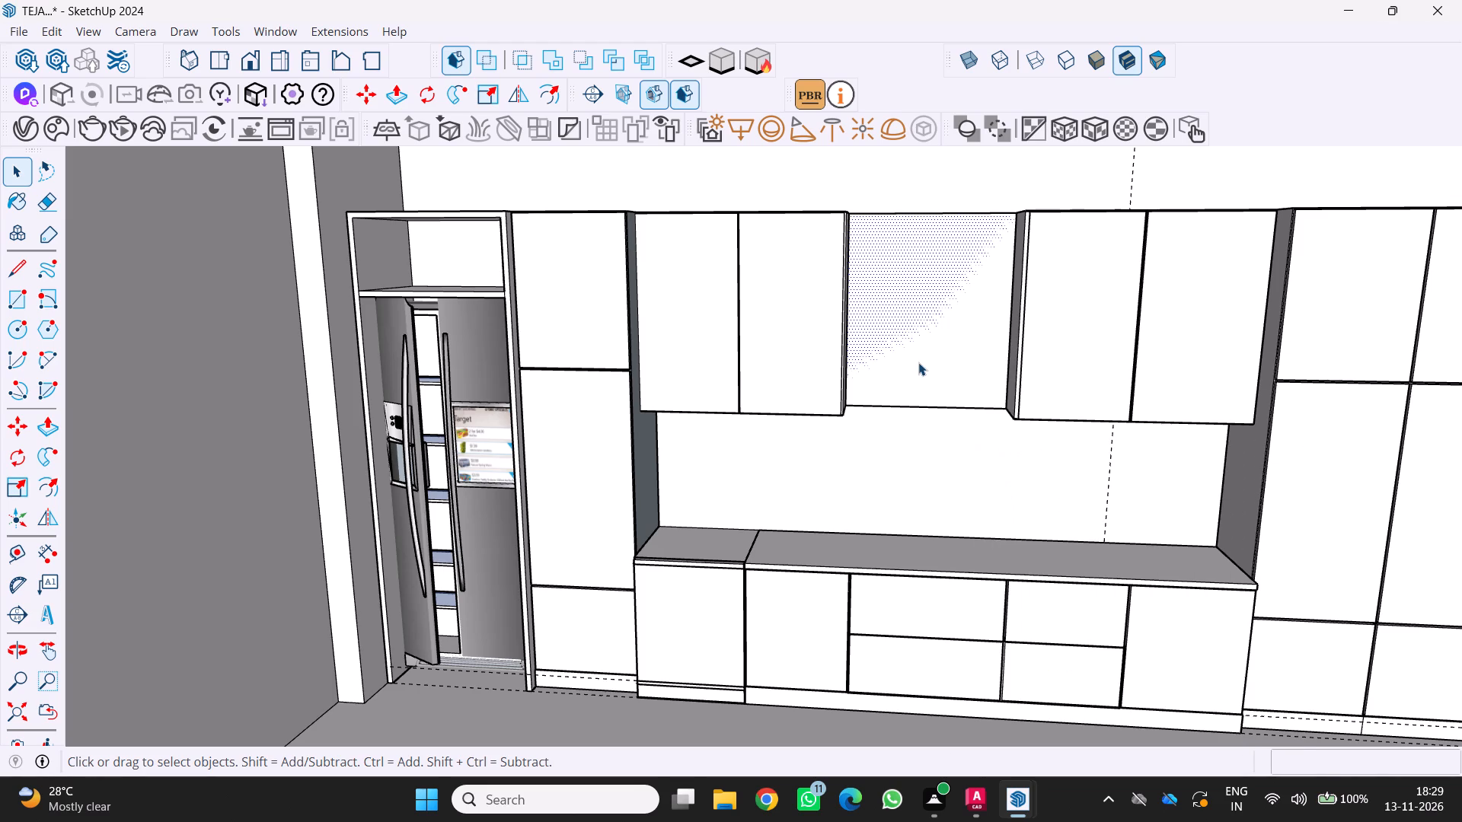
double_click(921, 360)
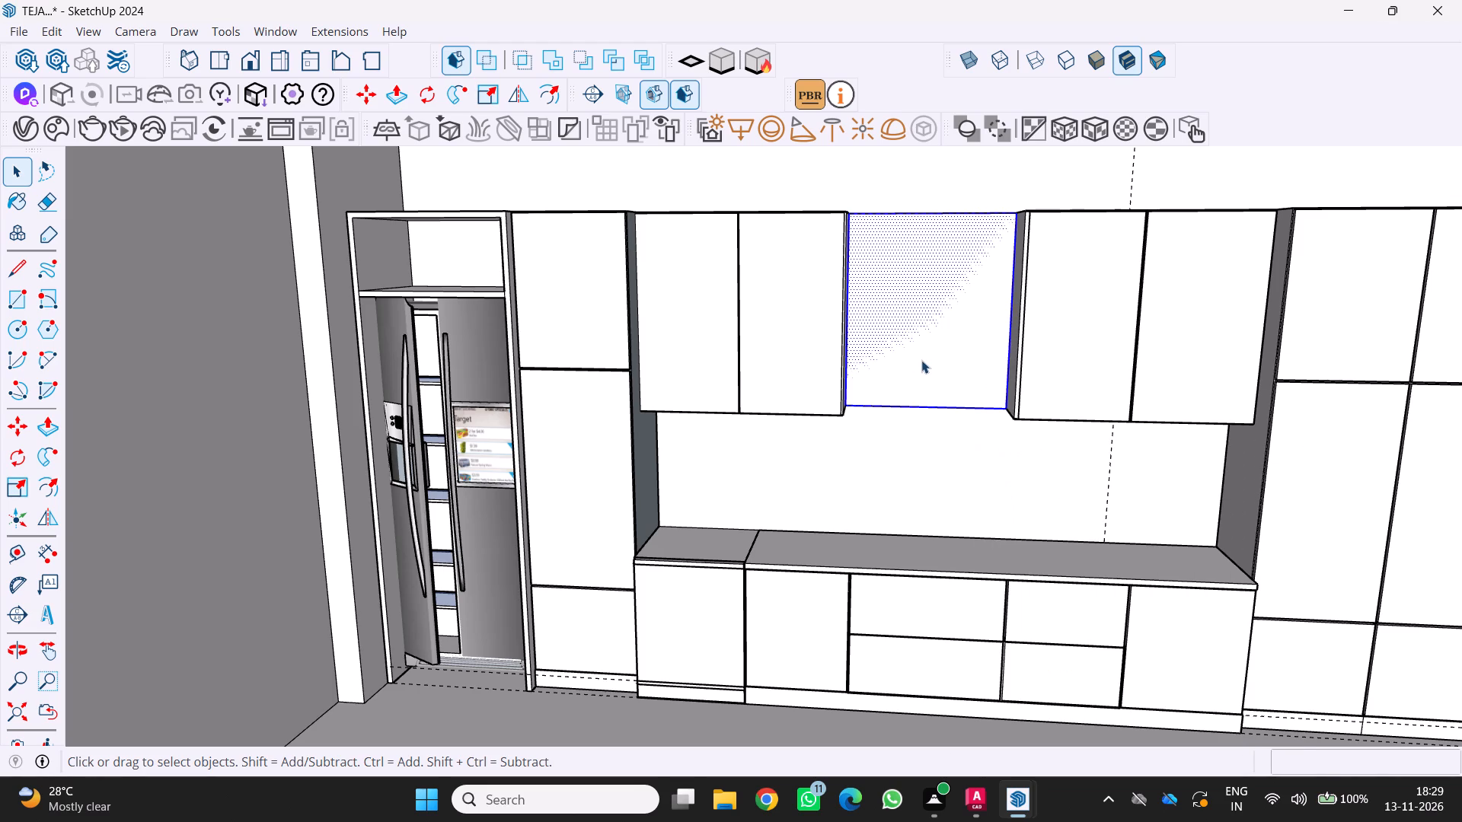
right_click(921, 360)
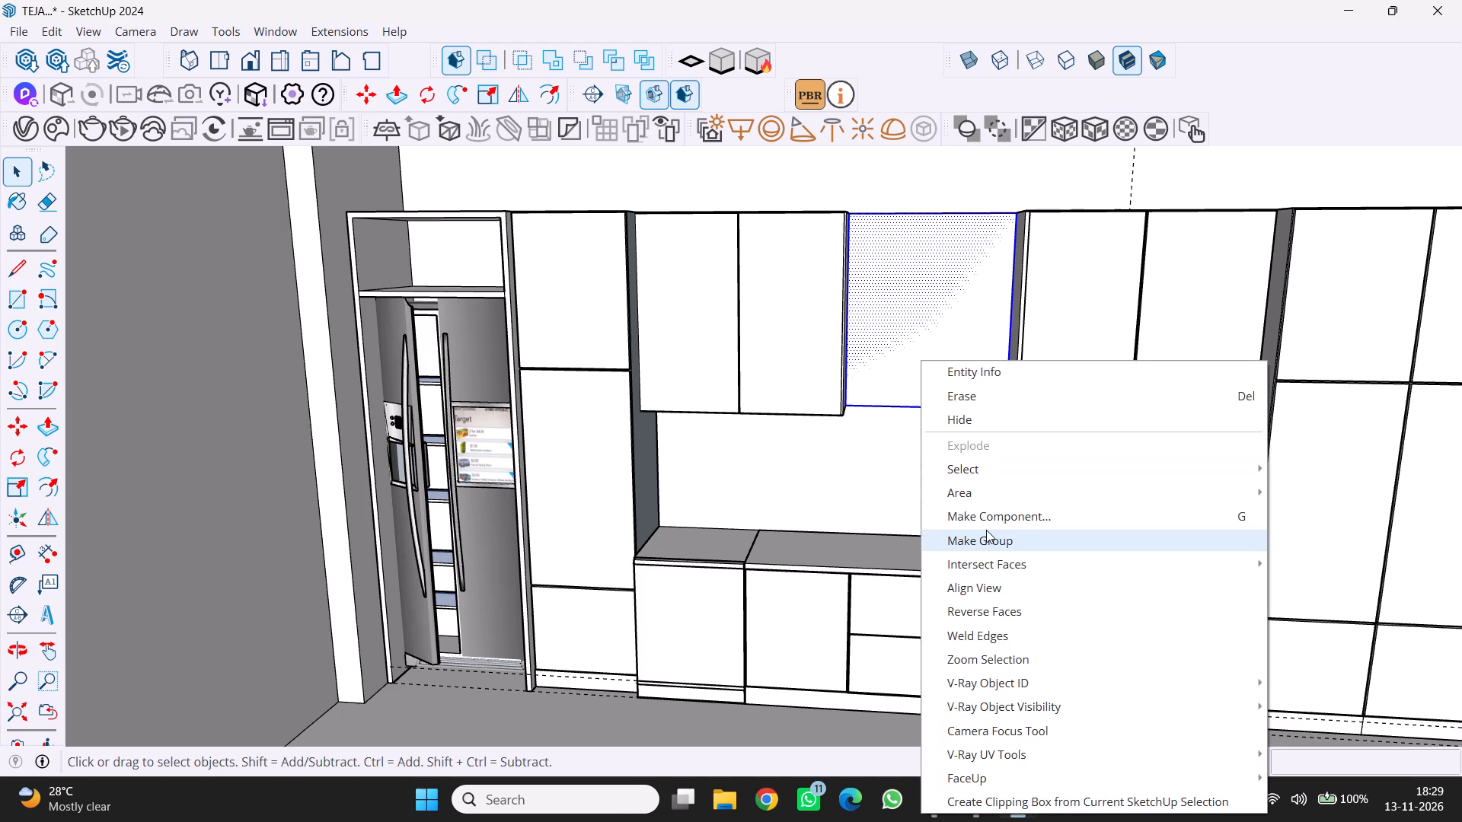
click(986, 530)
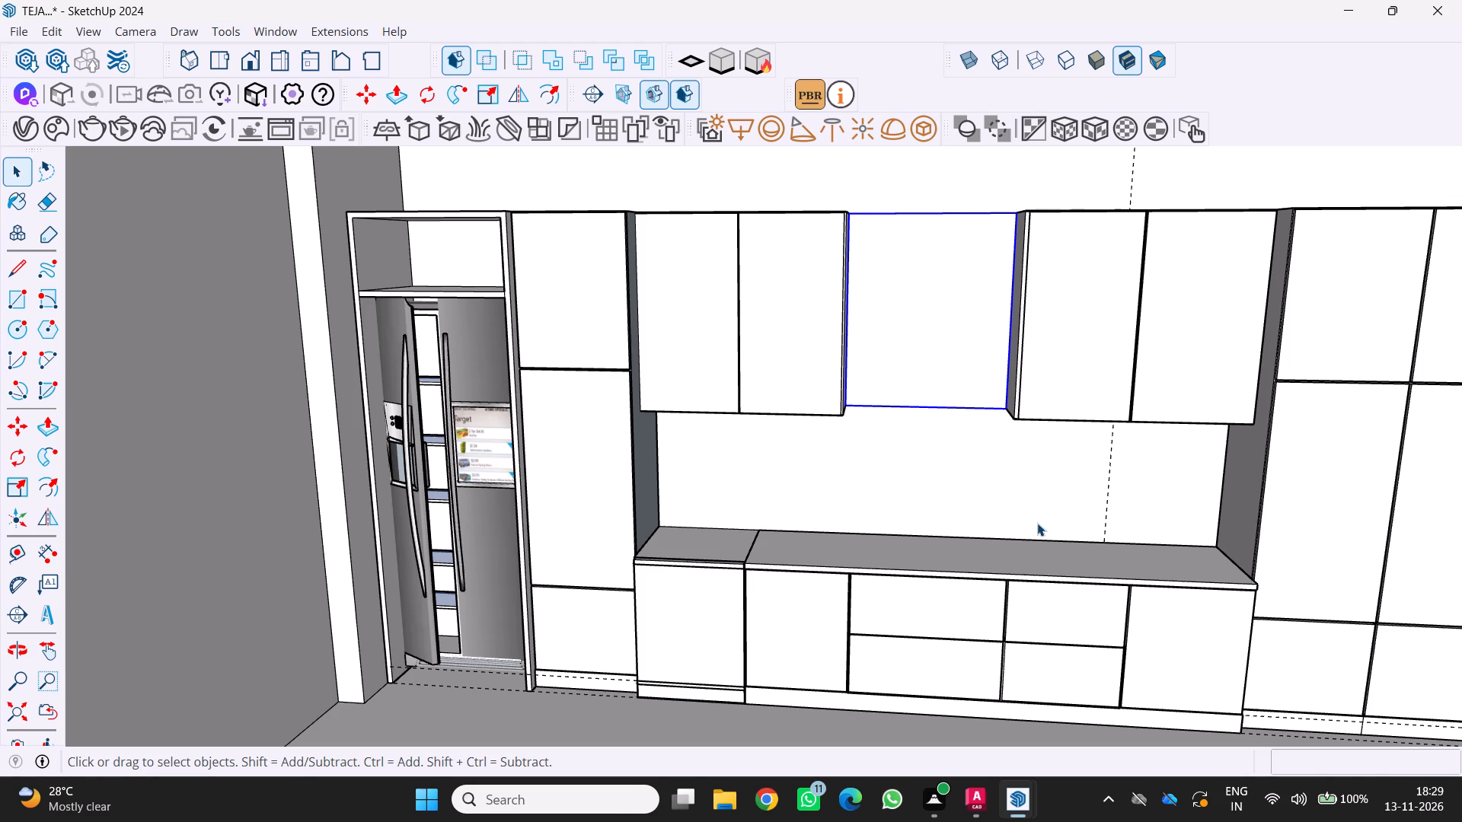
Open the central rectangle's group and make its face and edges a nested group.
middle_drag(1030, 535, 955, 596)
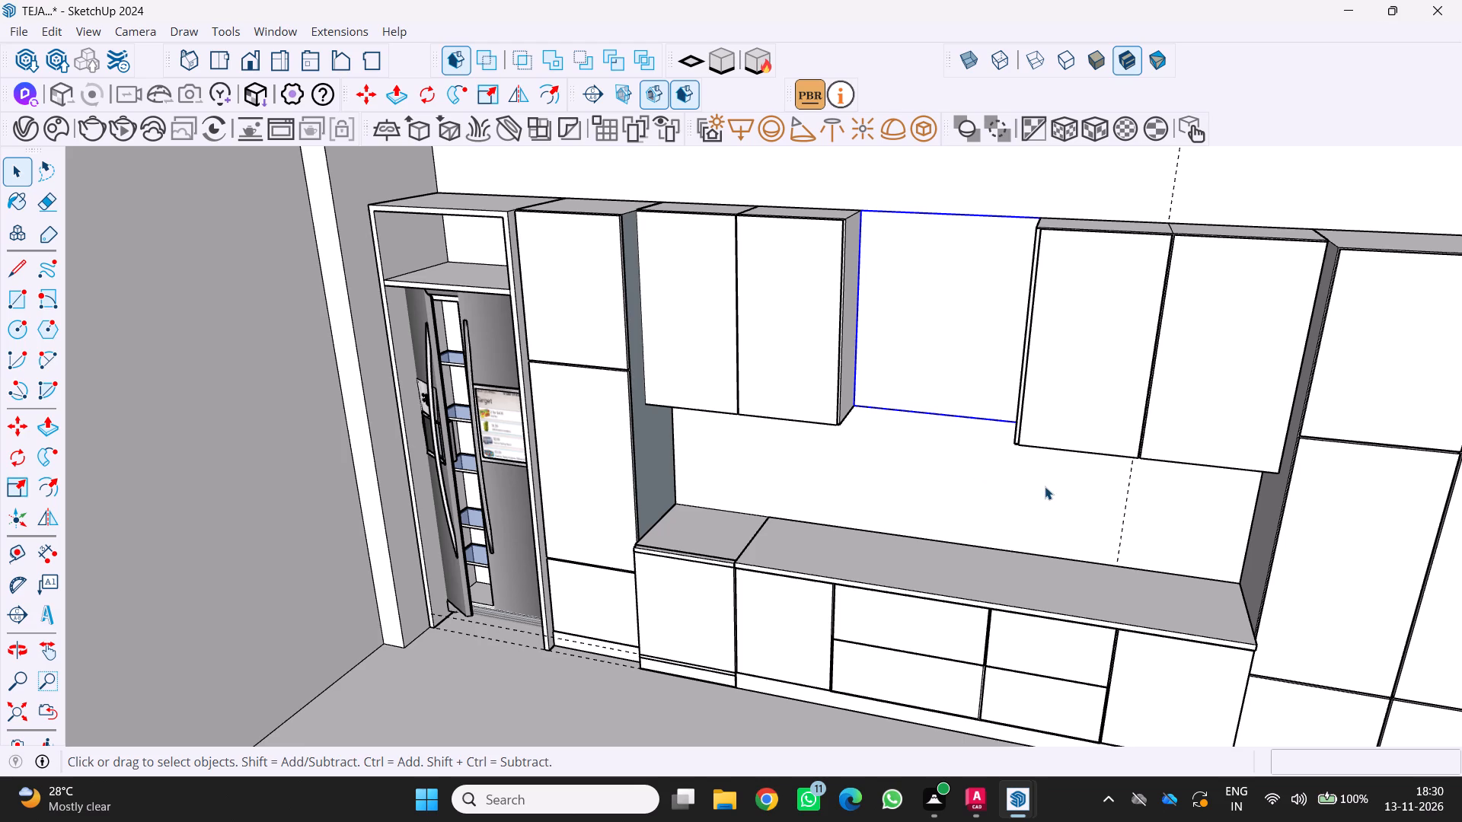
middle_click(943, 455)
middle_drag(949, 460, 983, 462)
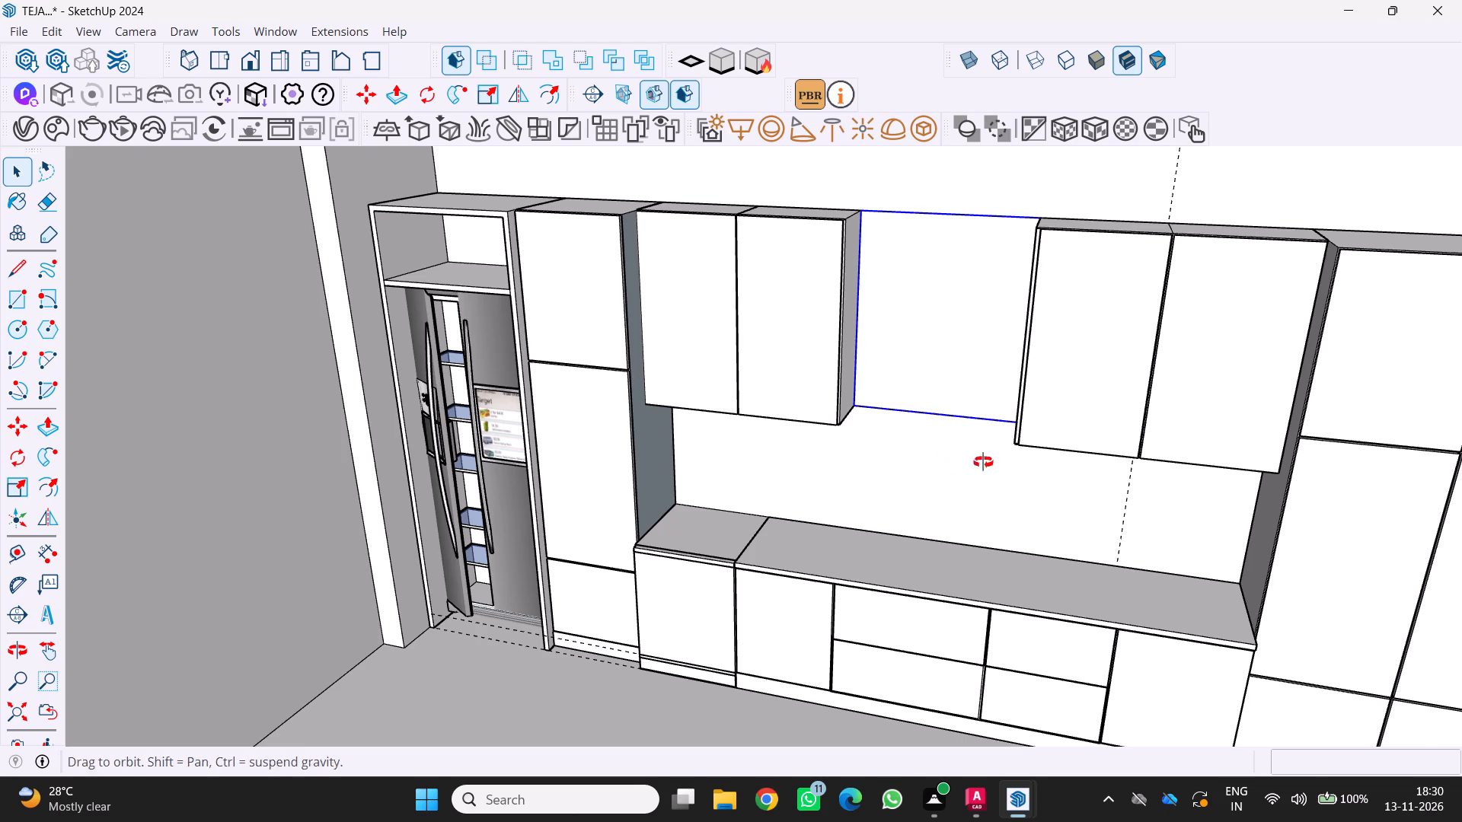
middle_drag(983, 462, 997, 458)
middle_click(1007, 456)
middle_click(1010, 457)
scroll(1015, 458, down, 4)
middle_click(1015, 458)
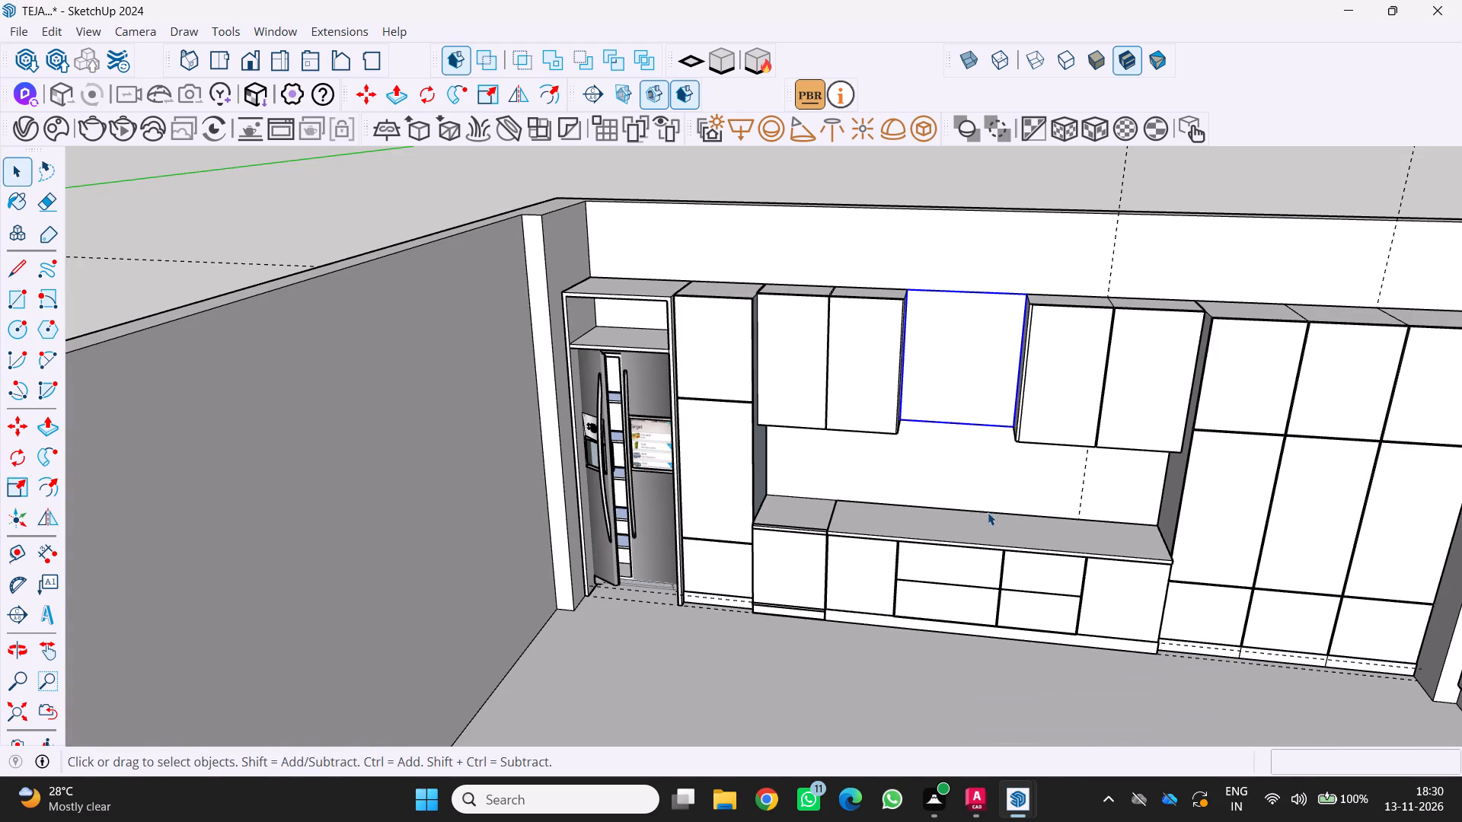
middle_drag(982, 516, 998, 508)
scroll(1014, 467, up, 2)
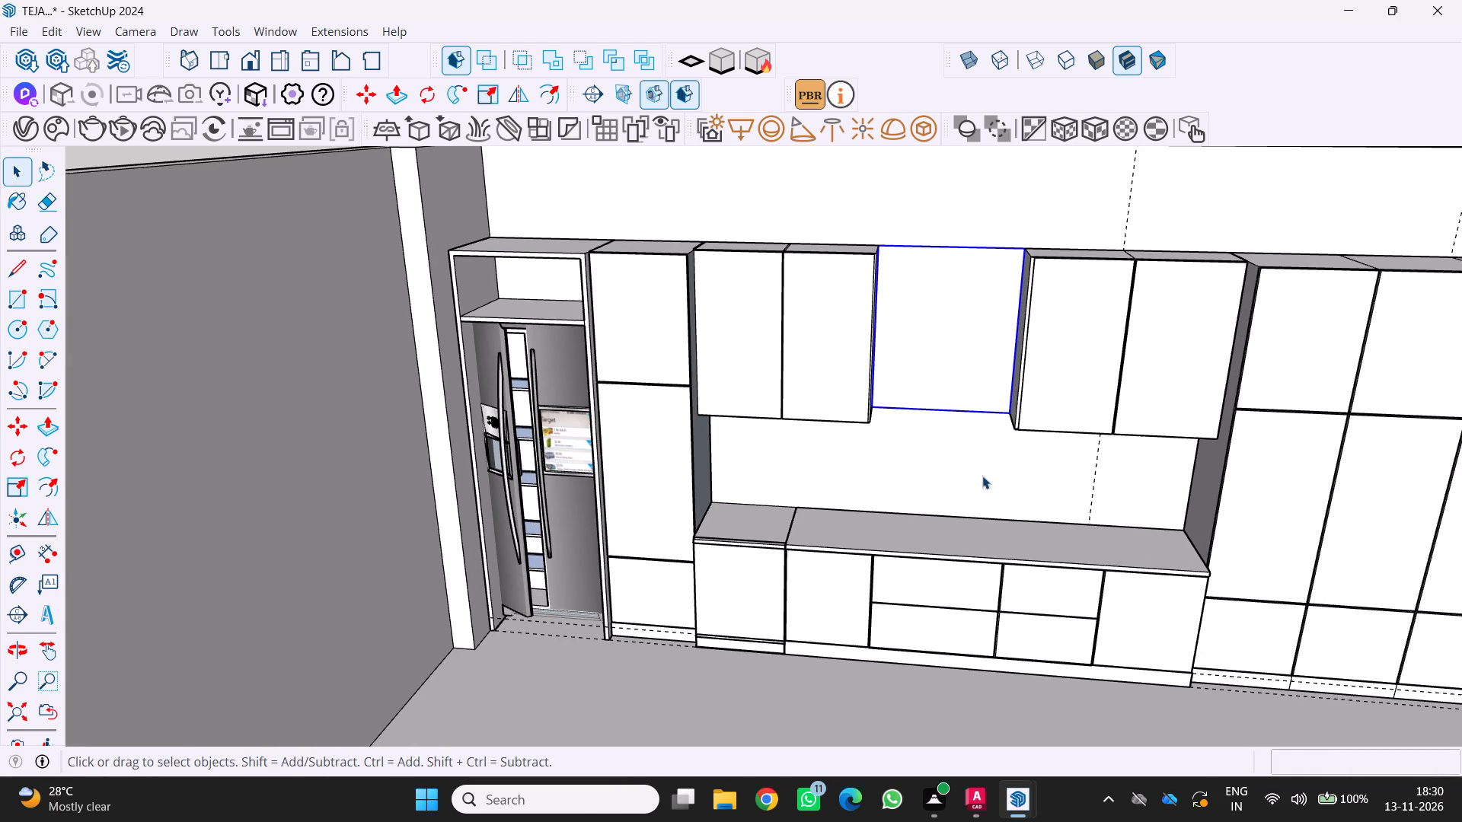
triple_click(946, 345)
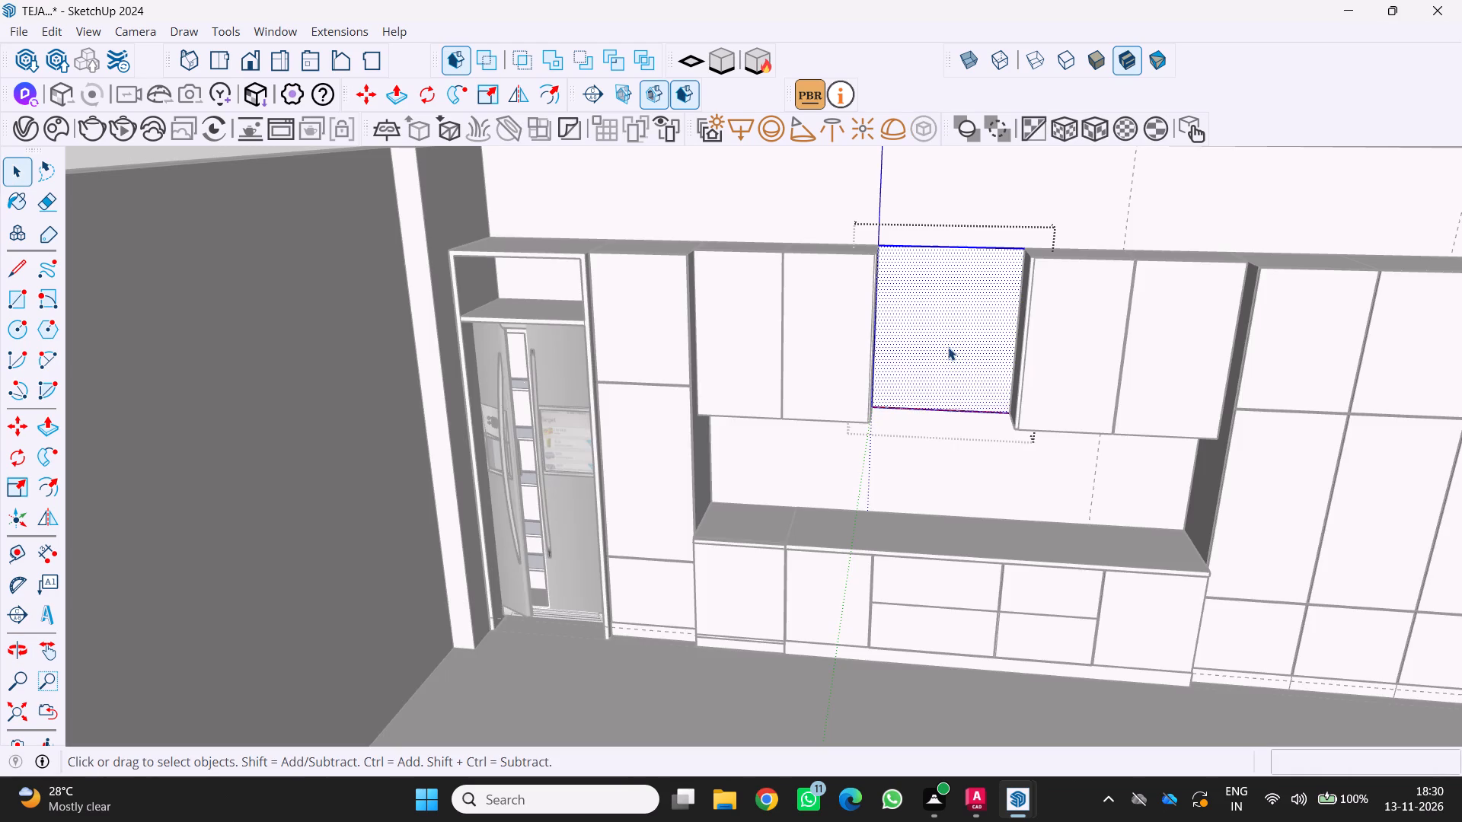
right_click(948, 347)
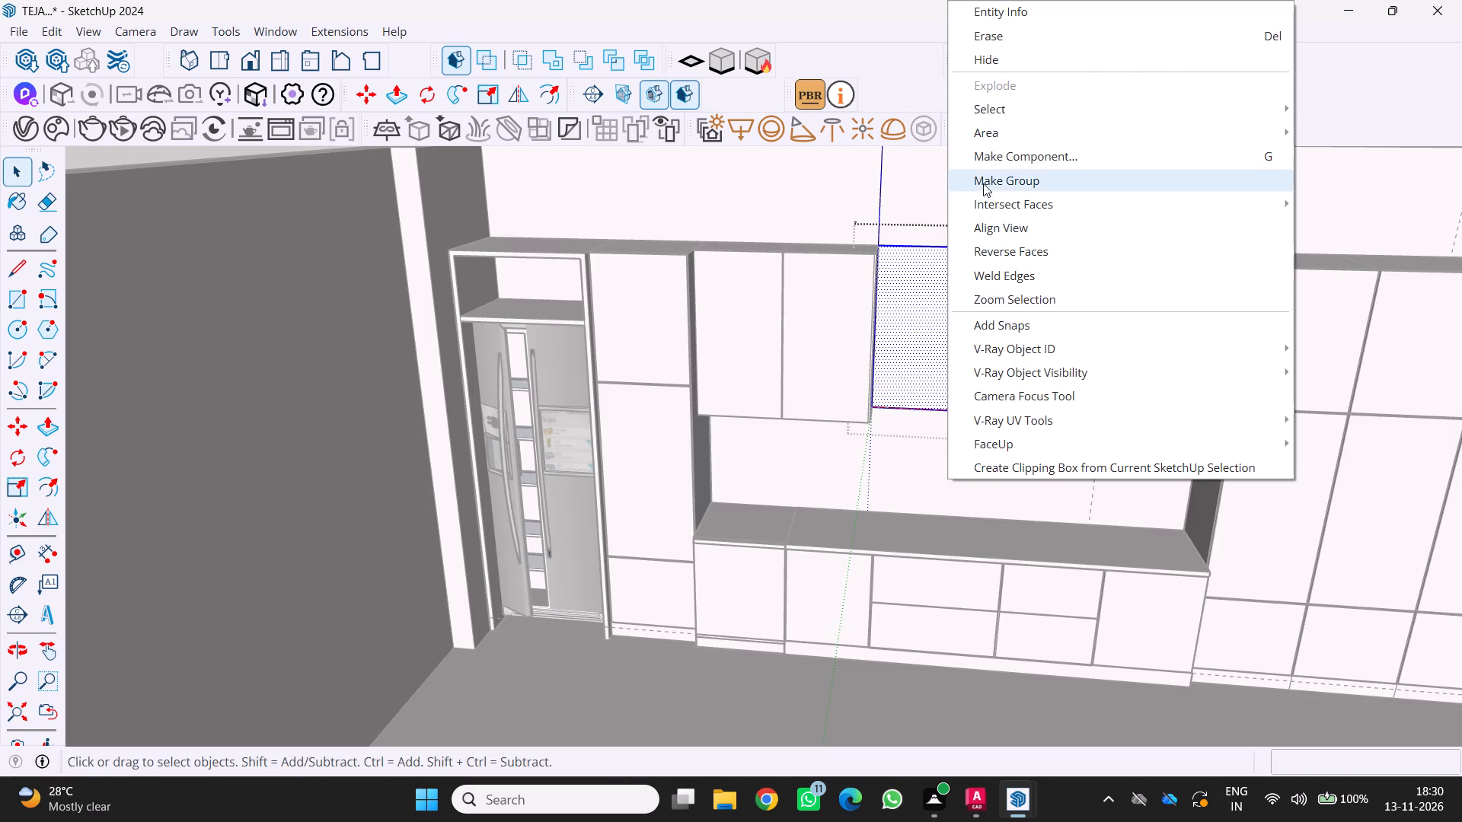
click(983, 183)
Open the nested group and pull the central rectangle's face out 31 cm to form the cabinet body.
scroll(950, 314, up, 2)
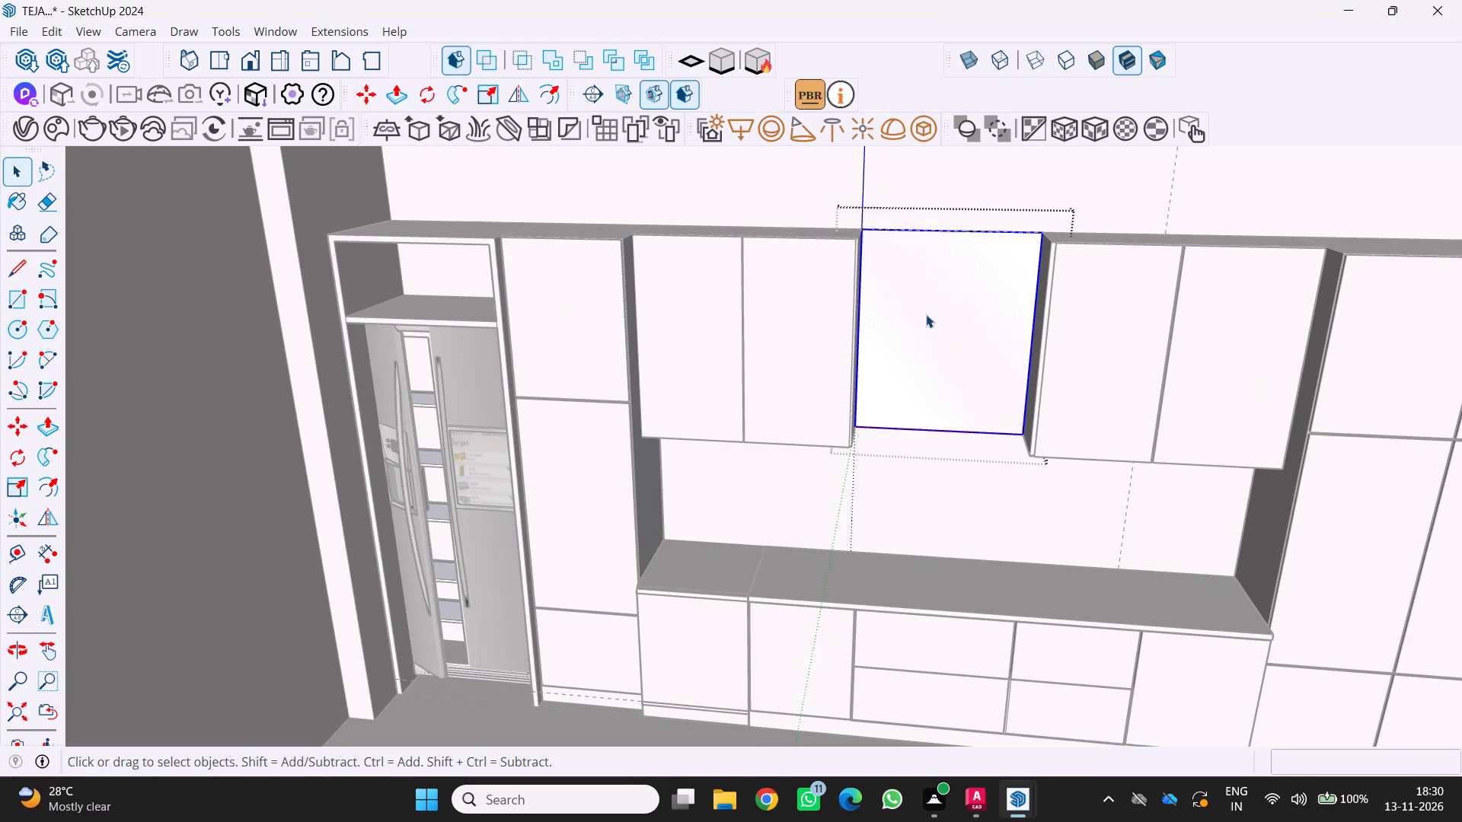
key(grave)
key(F3)
key(p)
key(space)
click(943, 347)
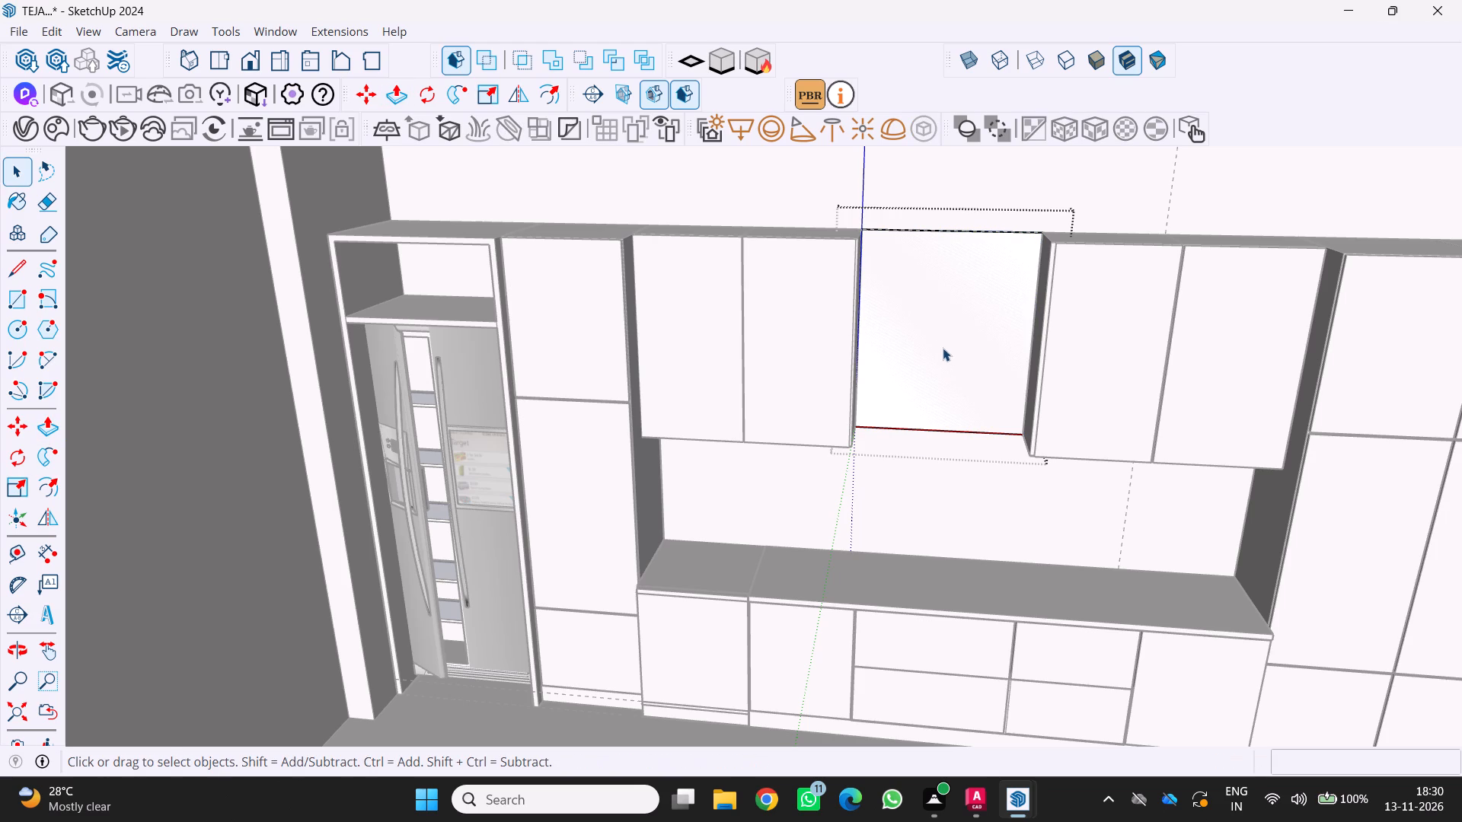
triple_click(942, 349)
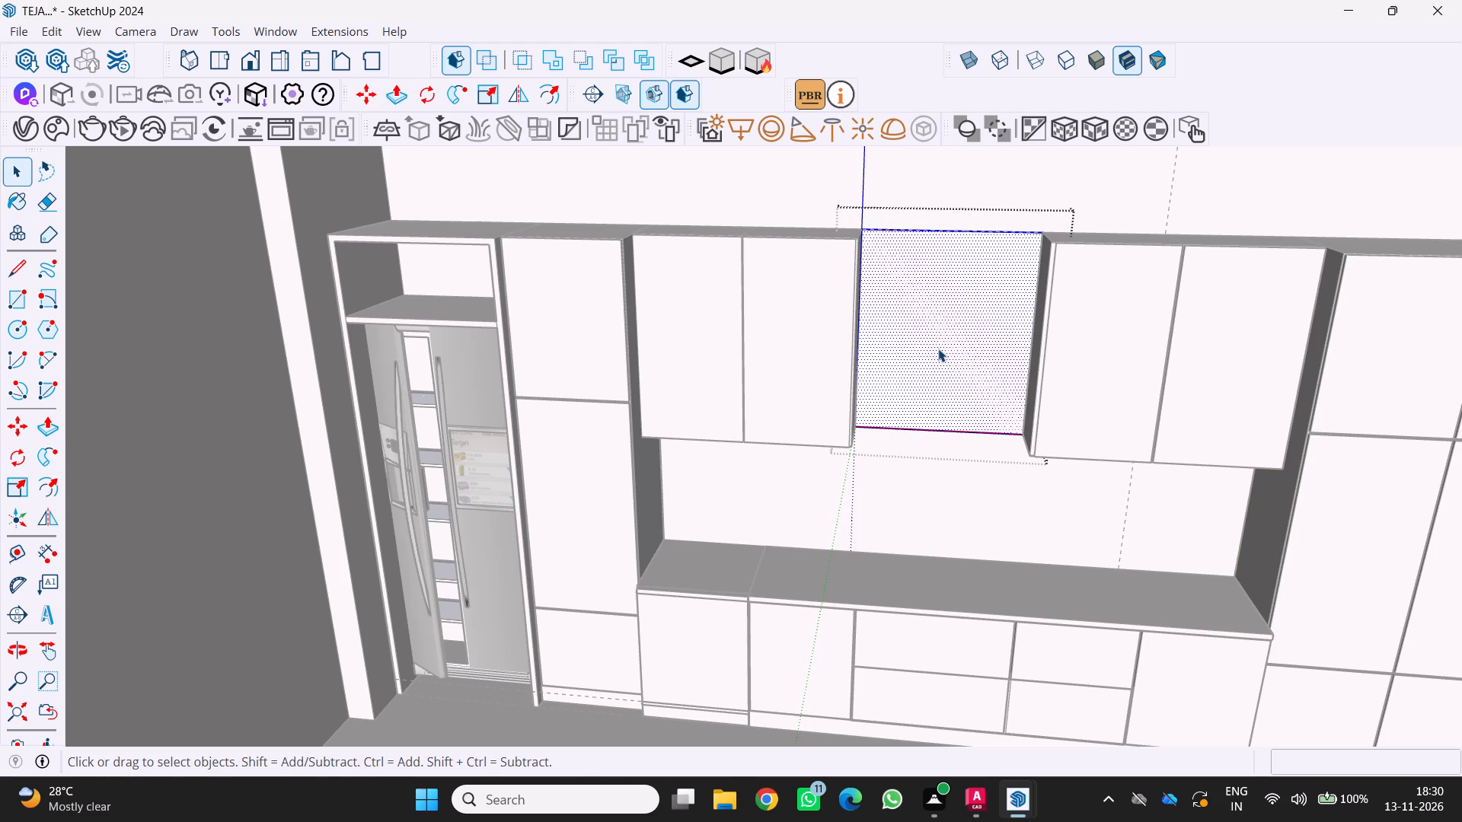
key(p)
click(937, 345)
click(965, 319)
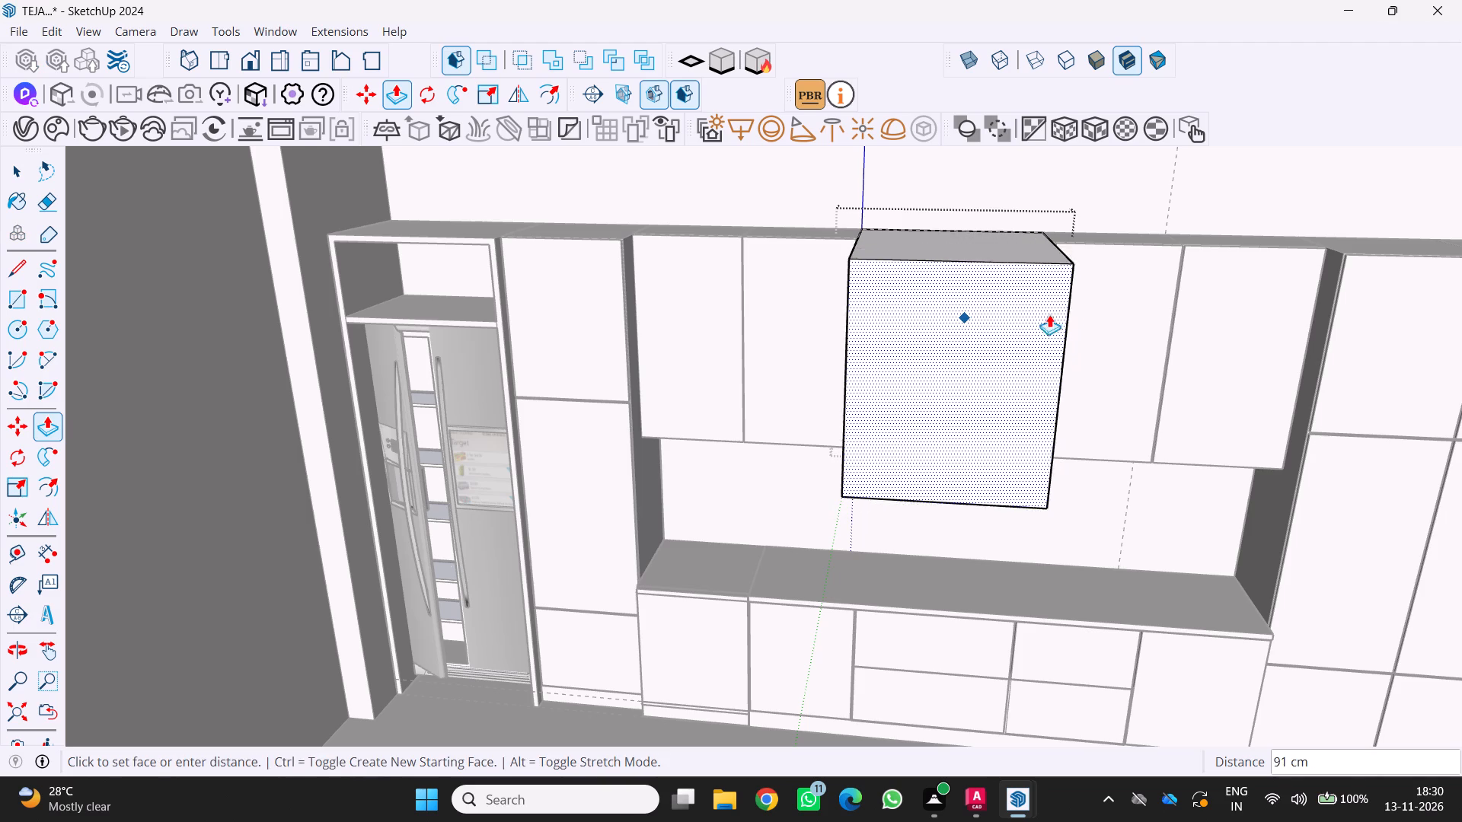
click(1090, 292)
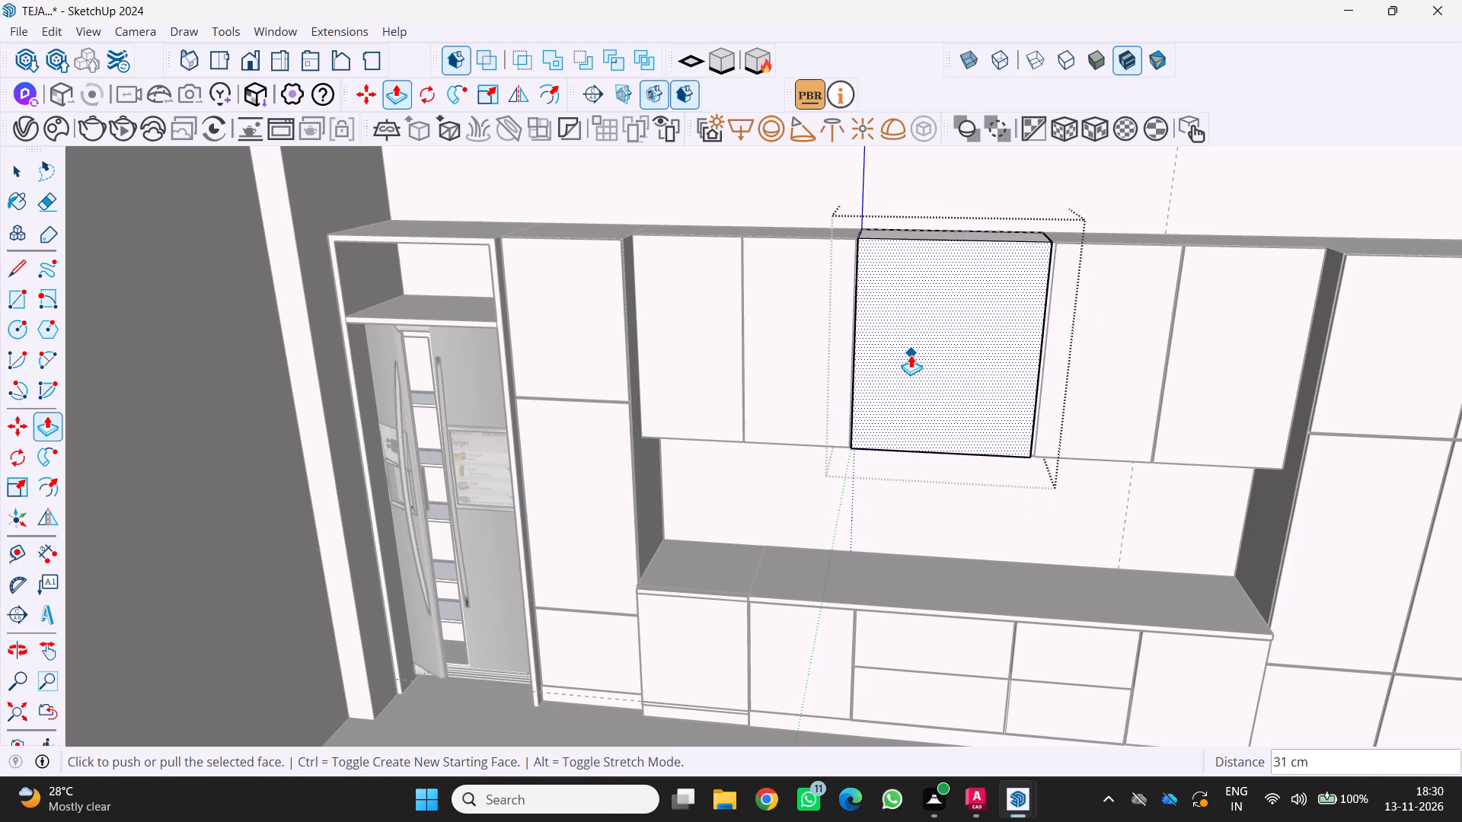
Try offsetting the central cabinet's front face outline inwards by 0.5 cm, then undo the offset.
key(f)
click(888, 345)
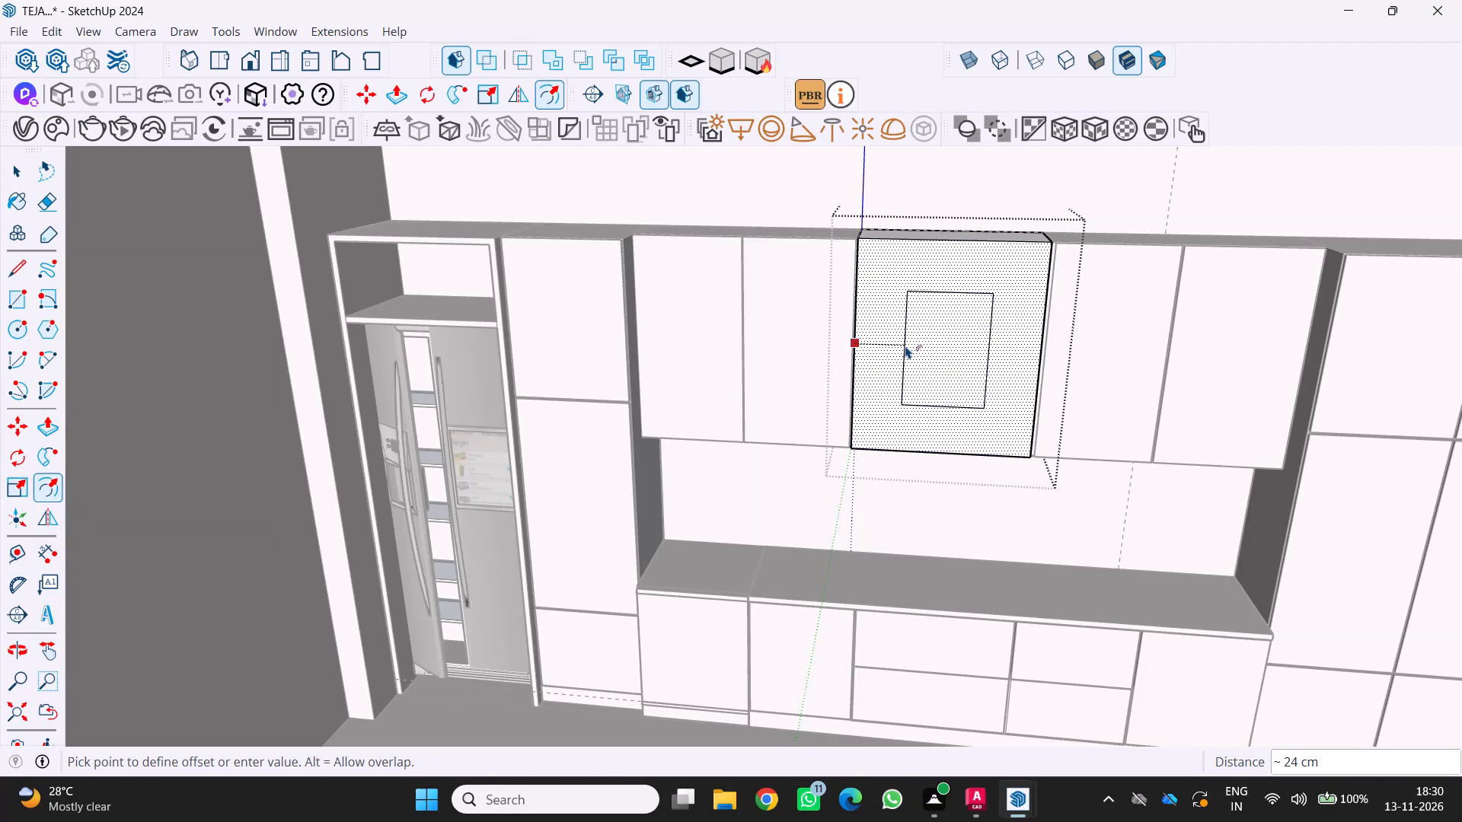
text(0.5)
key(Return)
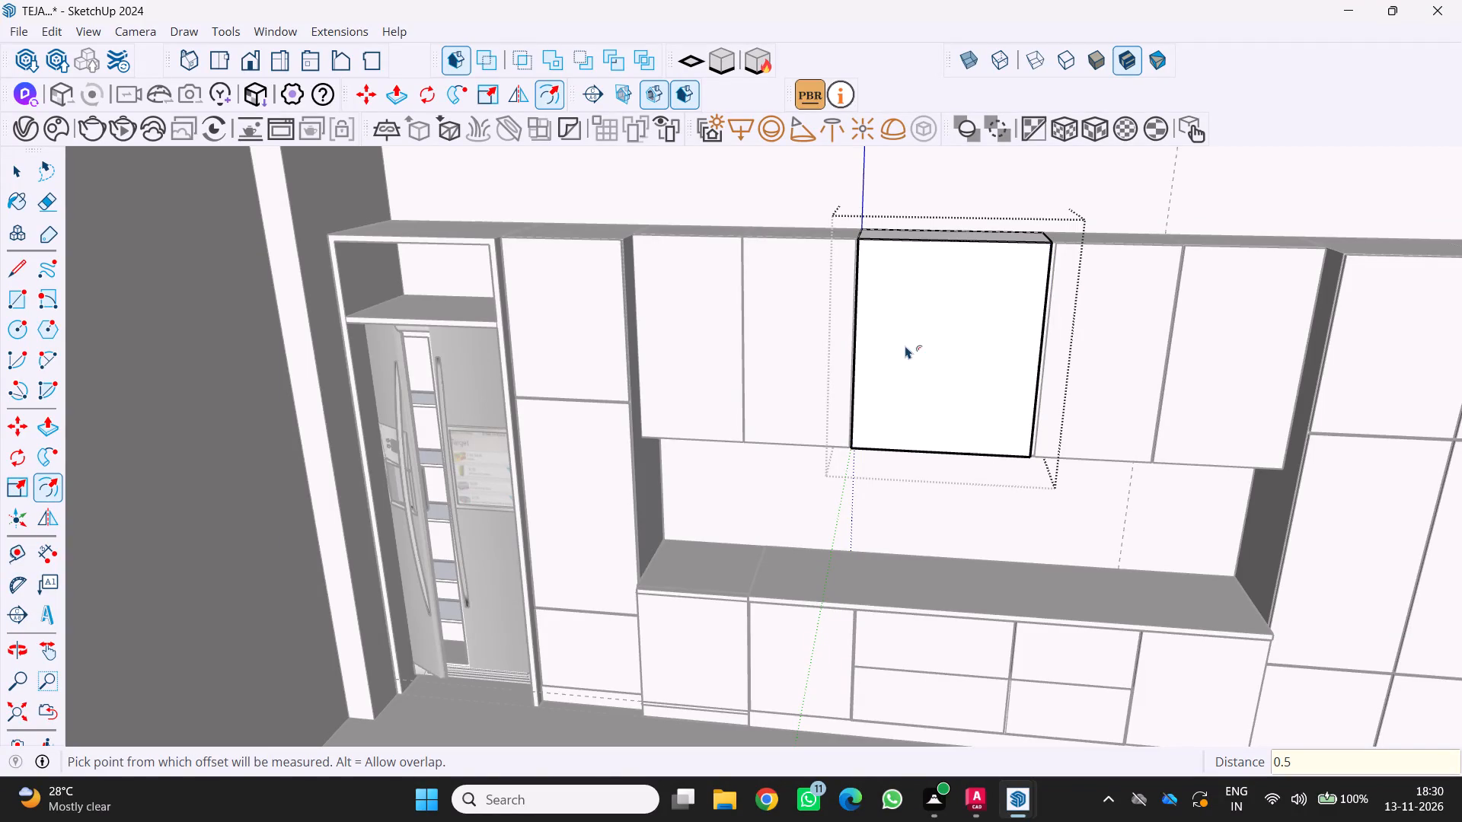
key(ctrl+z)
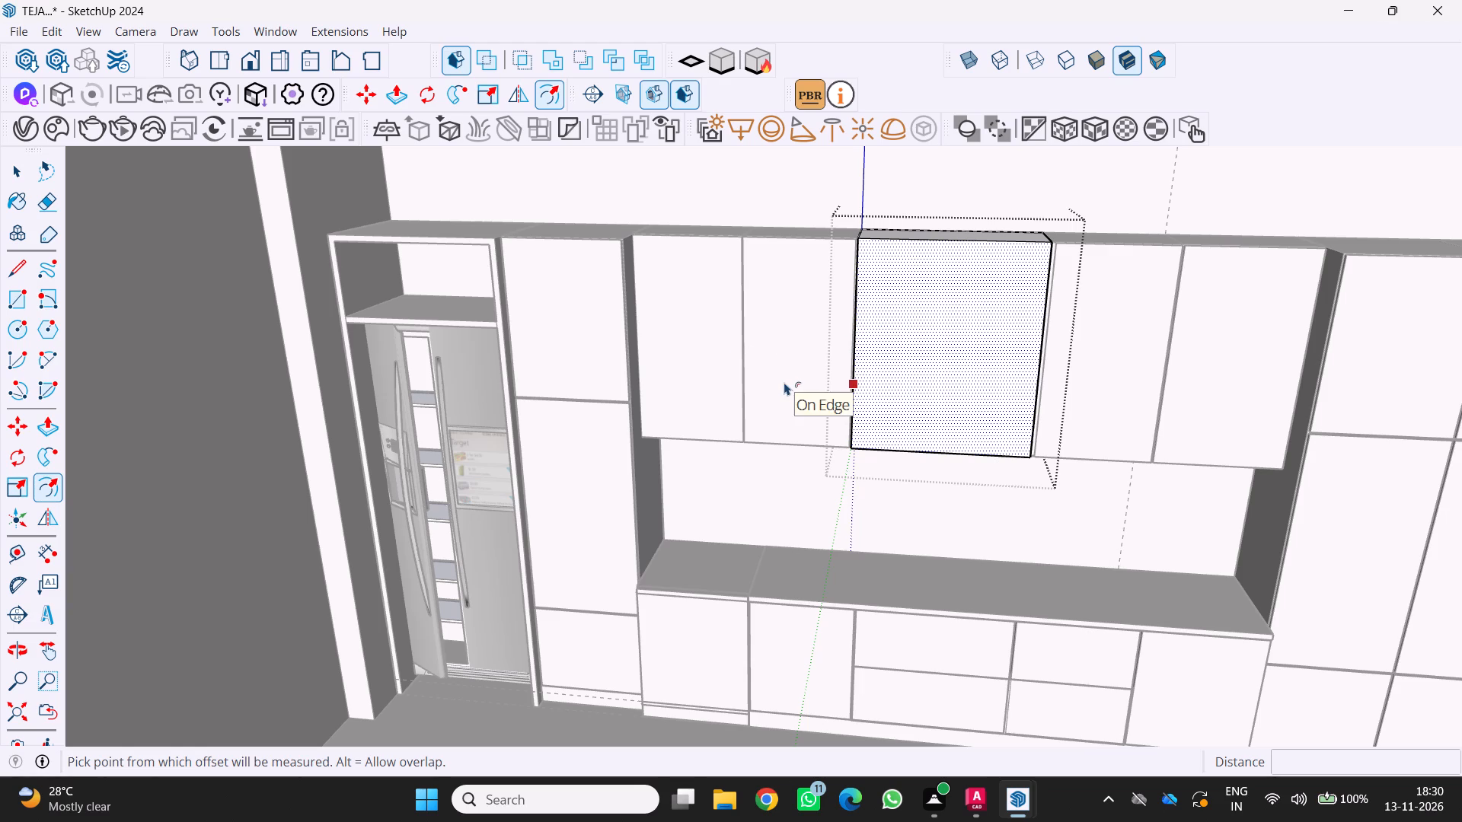
Offset the outline of the central cabinet's front face inwards by 2 cm to form a frame border.
scroll(860, 307, up, 1)
click(864, 311)
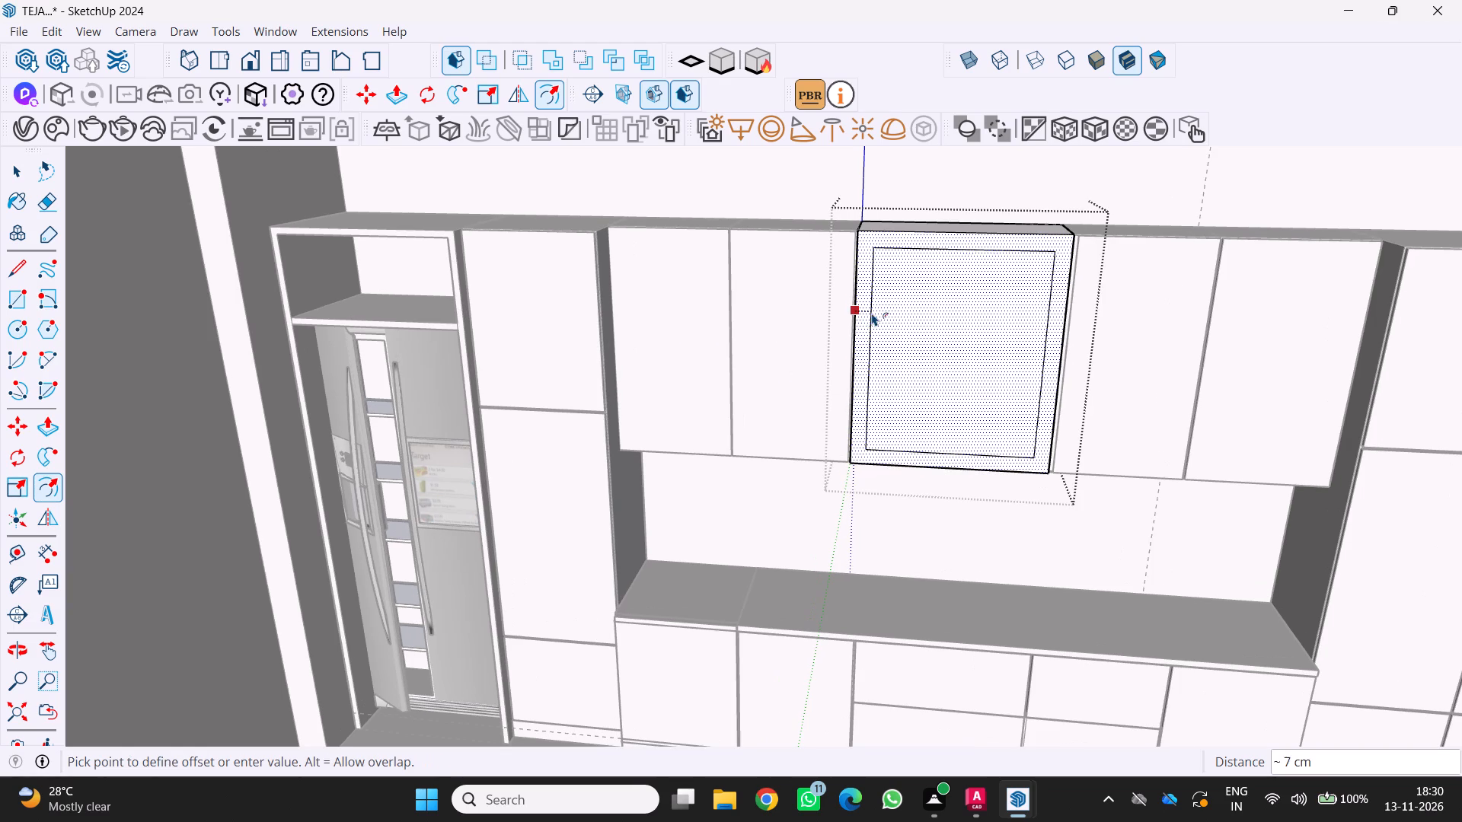
key(2)
key(Return)
scroll(850, 316, up, 1)
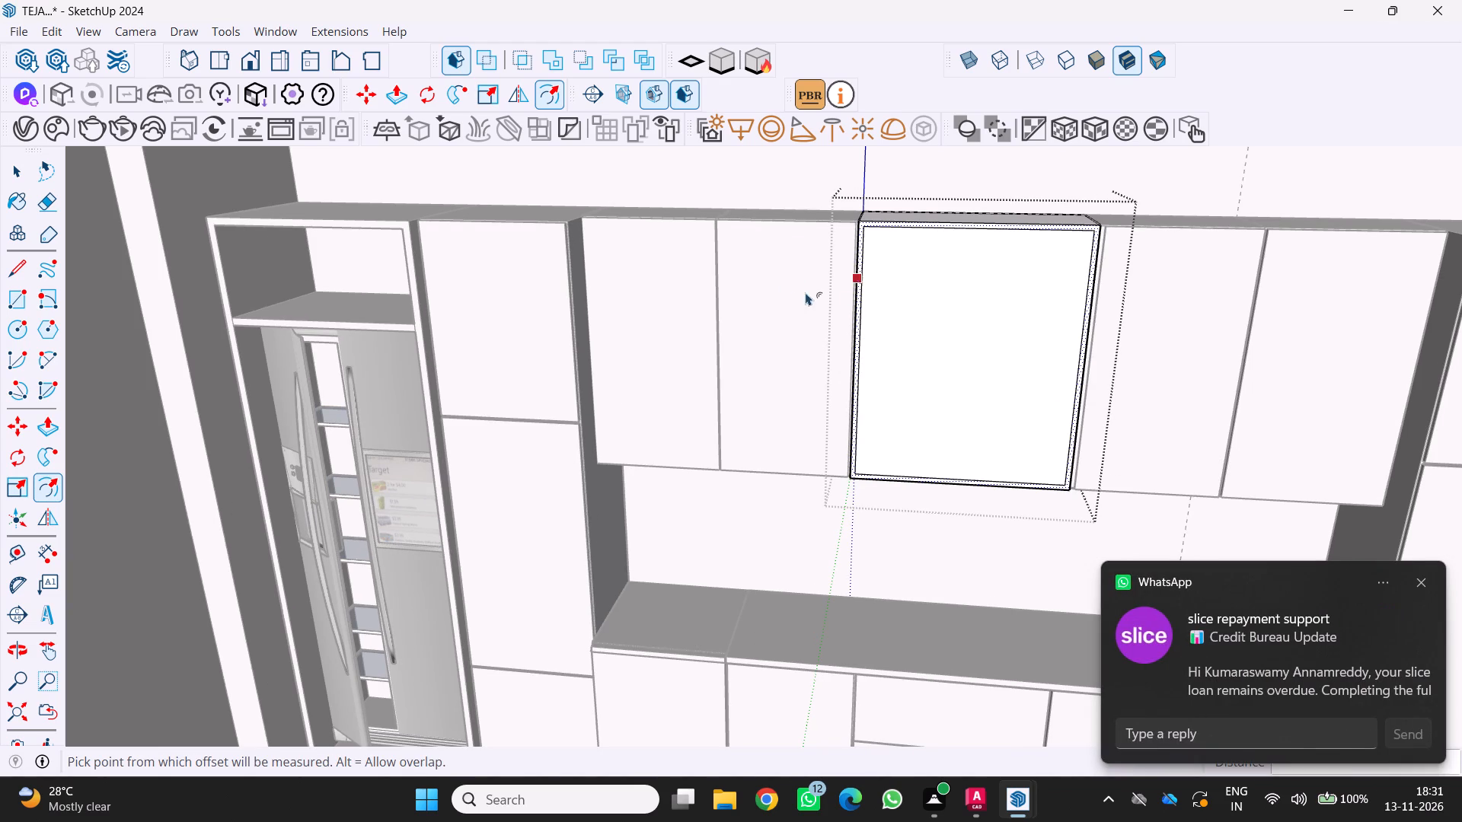
click(1425, 578)
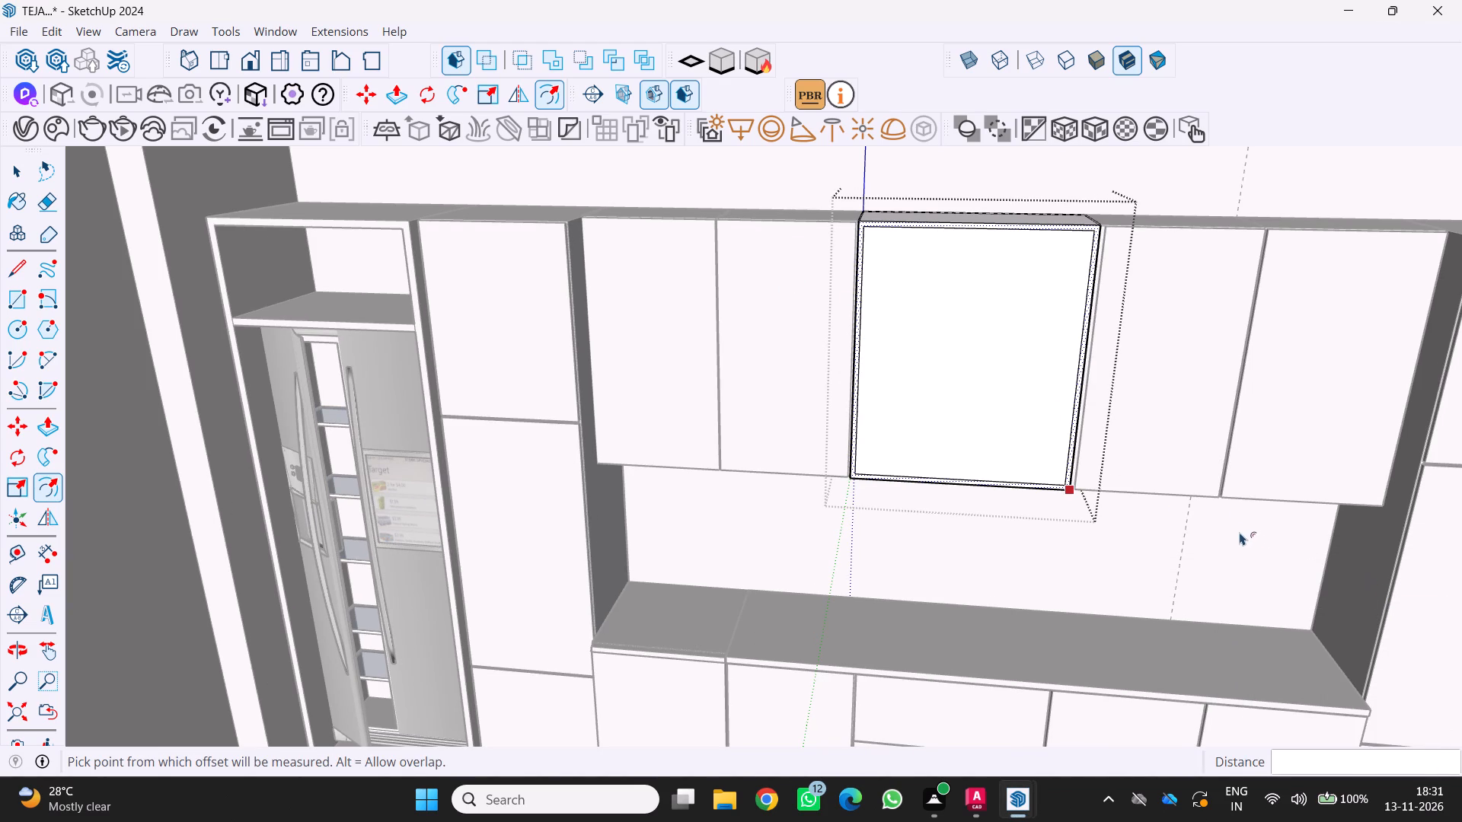
Place a guide line along the top front edge of the central cabinet.
scroll(1042, 278, up, 2)
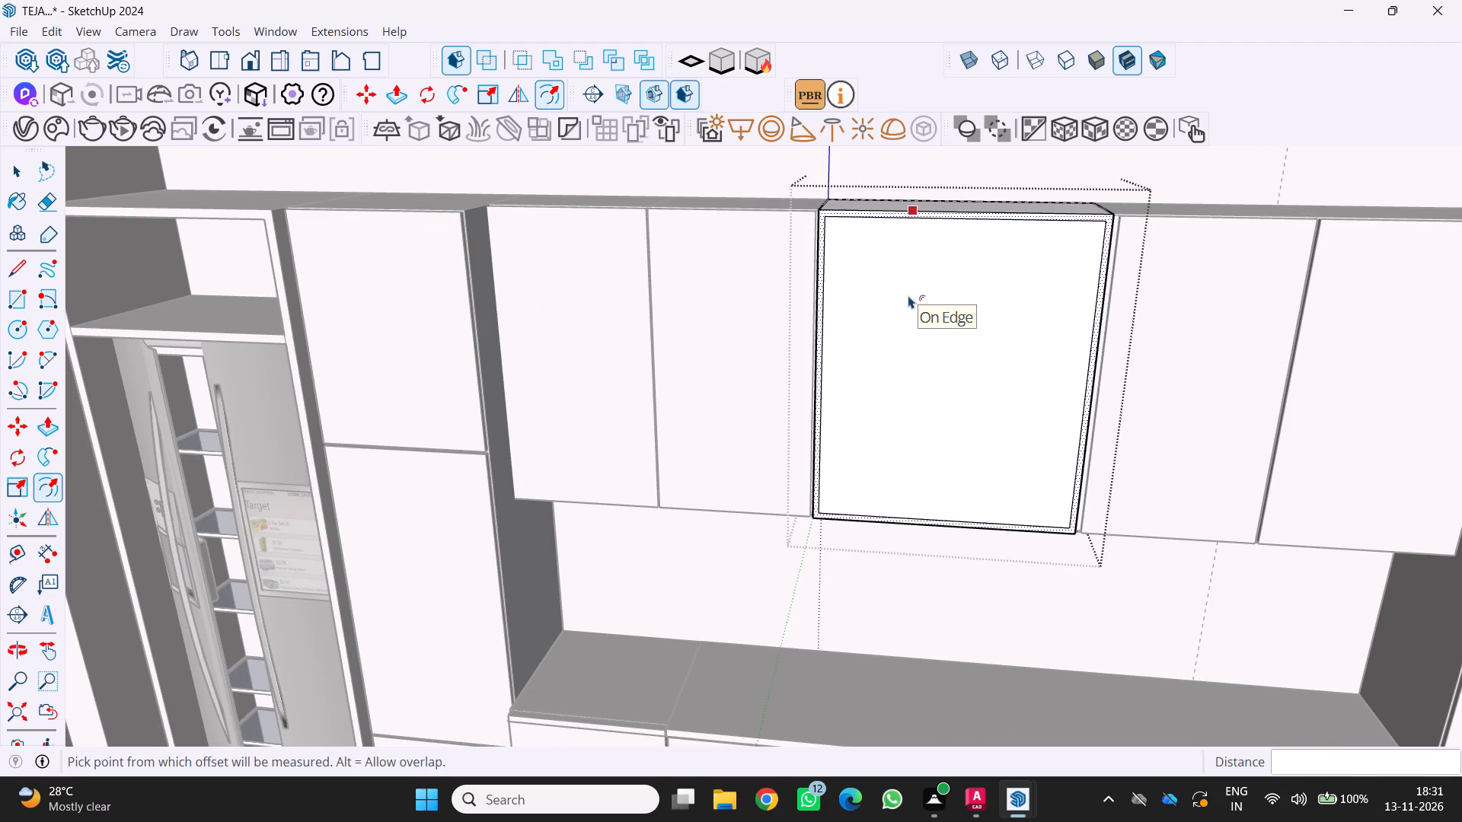
key(t)
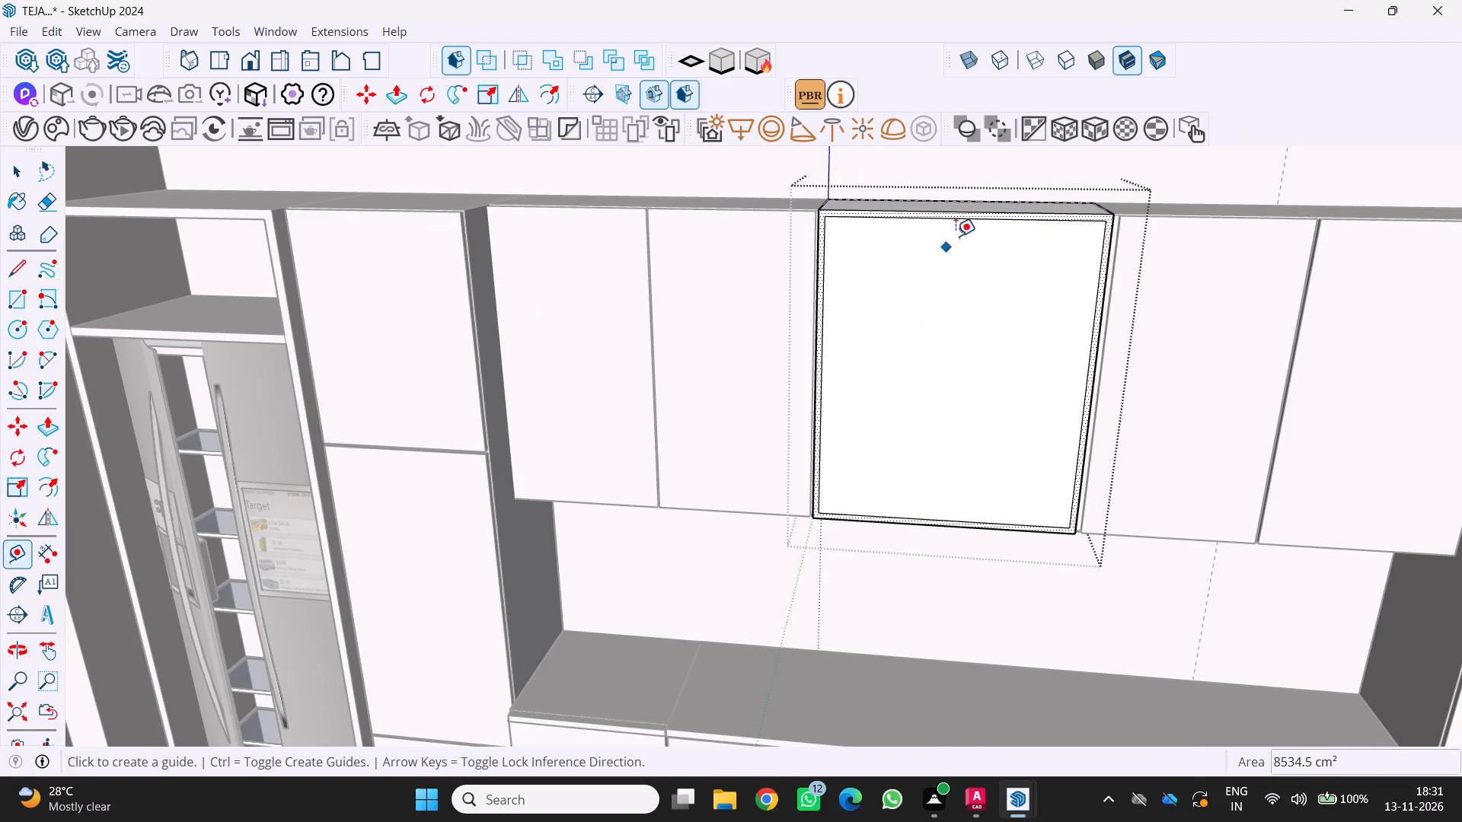
click(964, 212)
scroll(967, 218, up, 3)
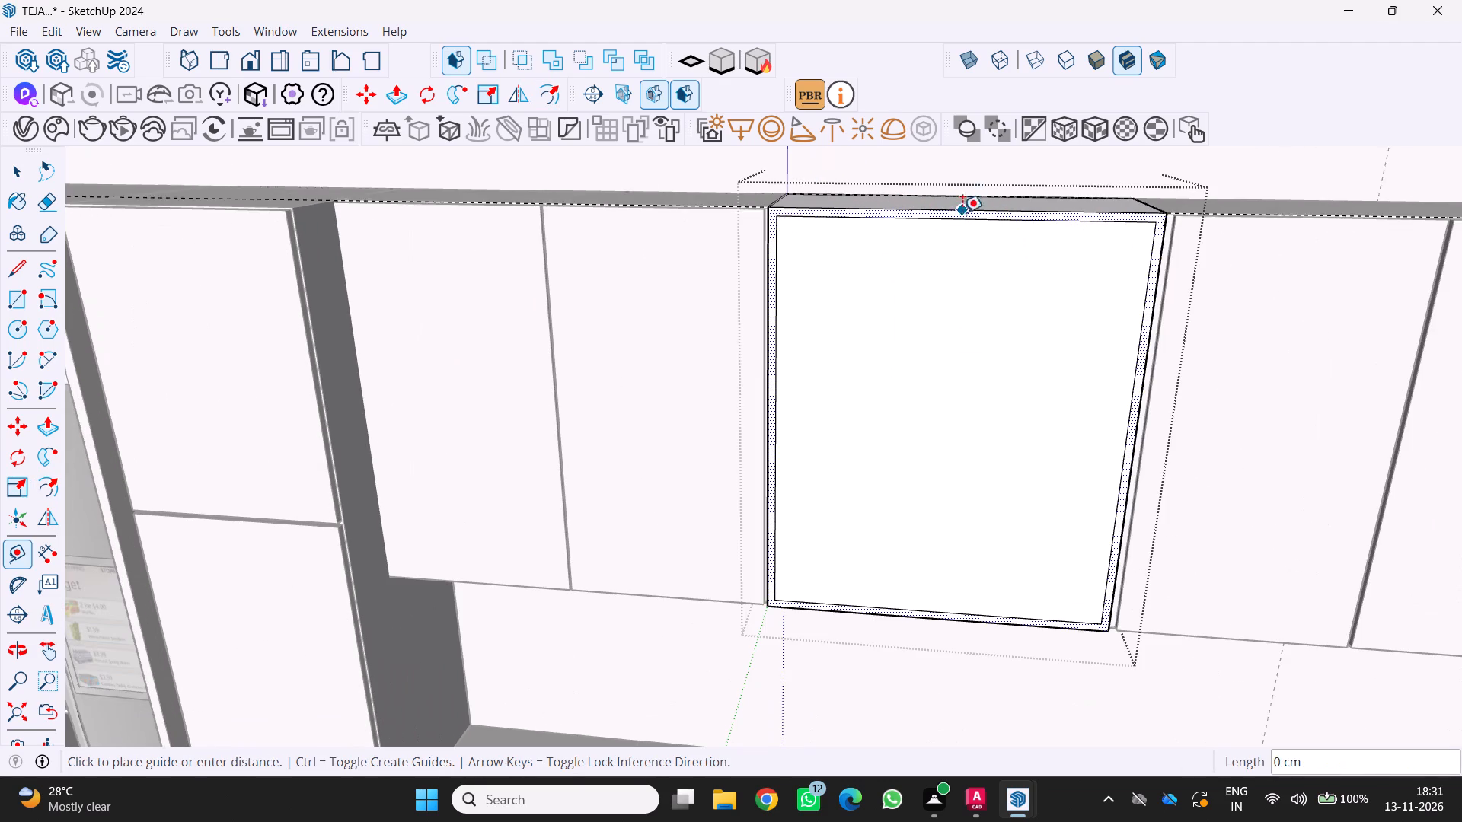
scroll(972, 213, up, 3)
middle_drag(1017, 208, 964, 237)
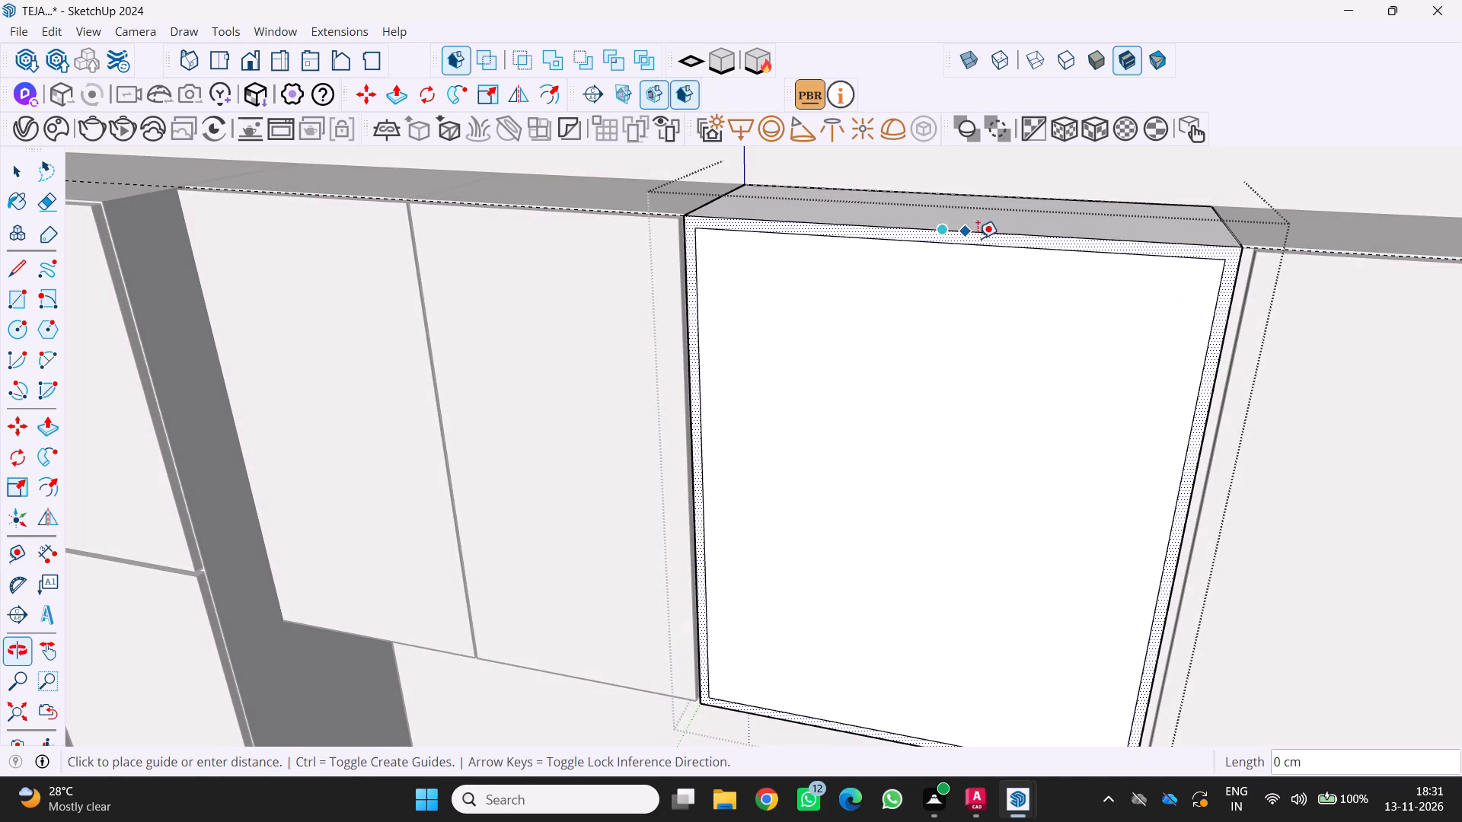
scroll(1229, 257, up, 3)
click(1242, 243)
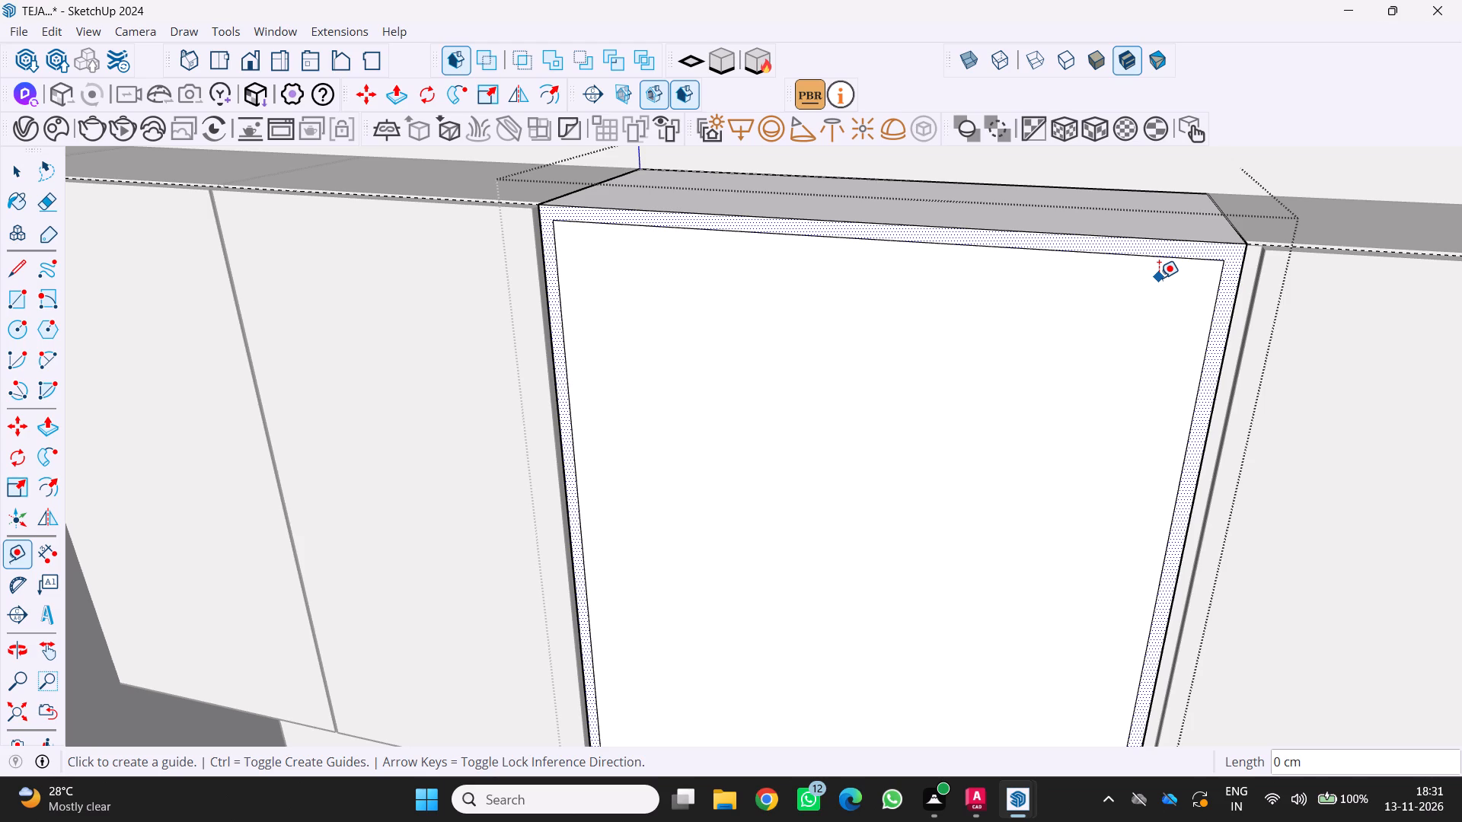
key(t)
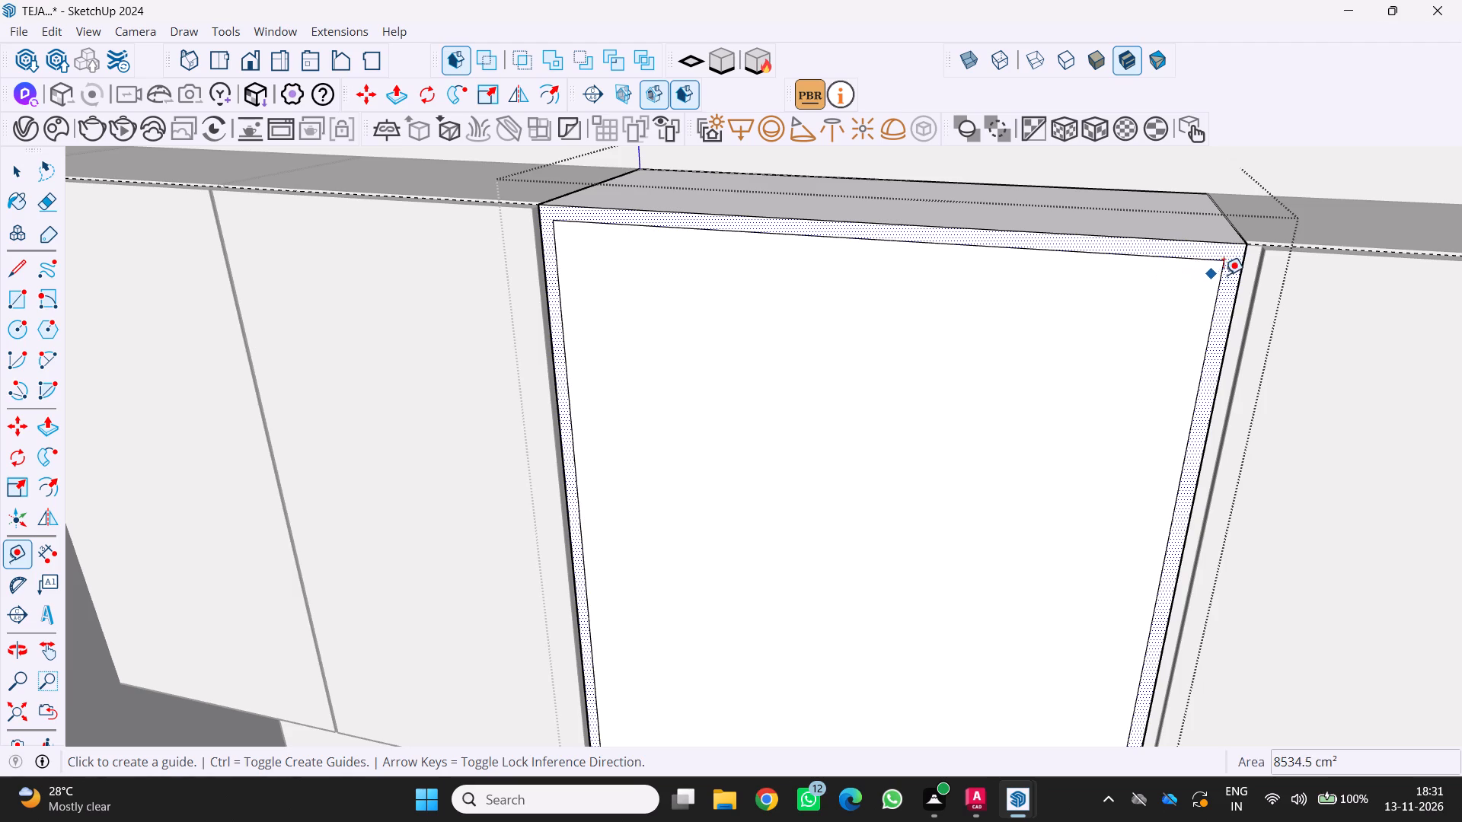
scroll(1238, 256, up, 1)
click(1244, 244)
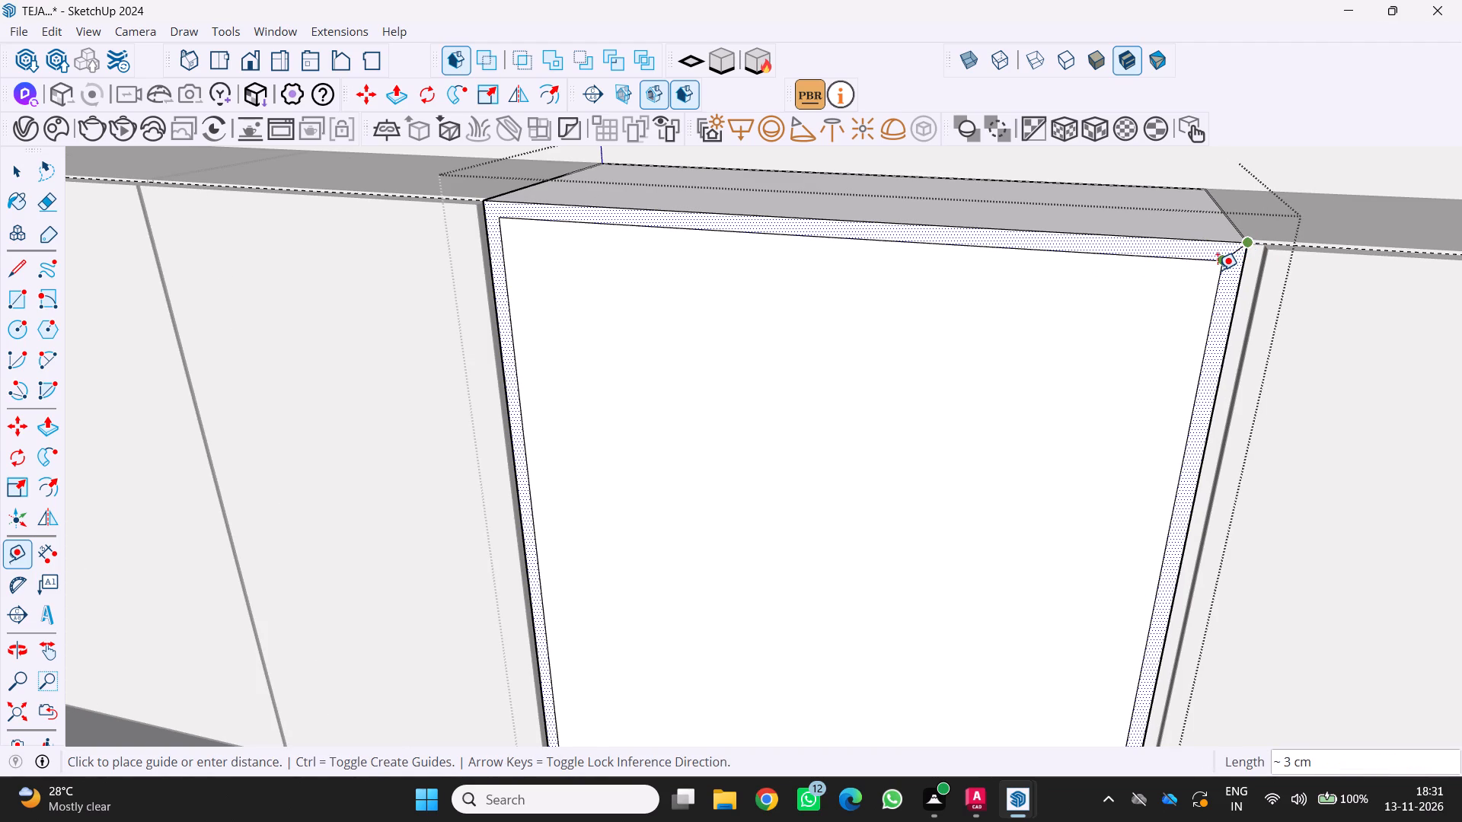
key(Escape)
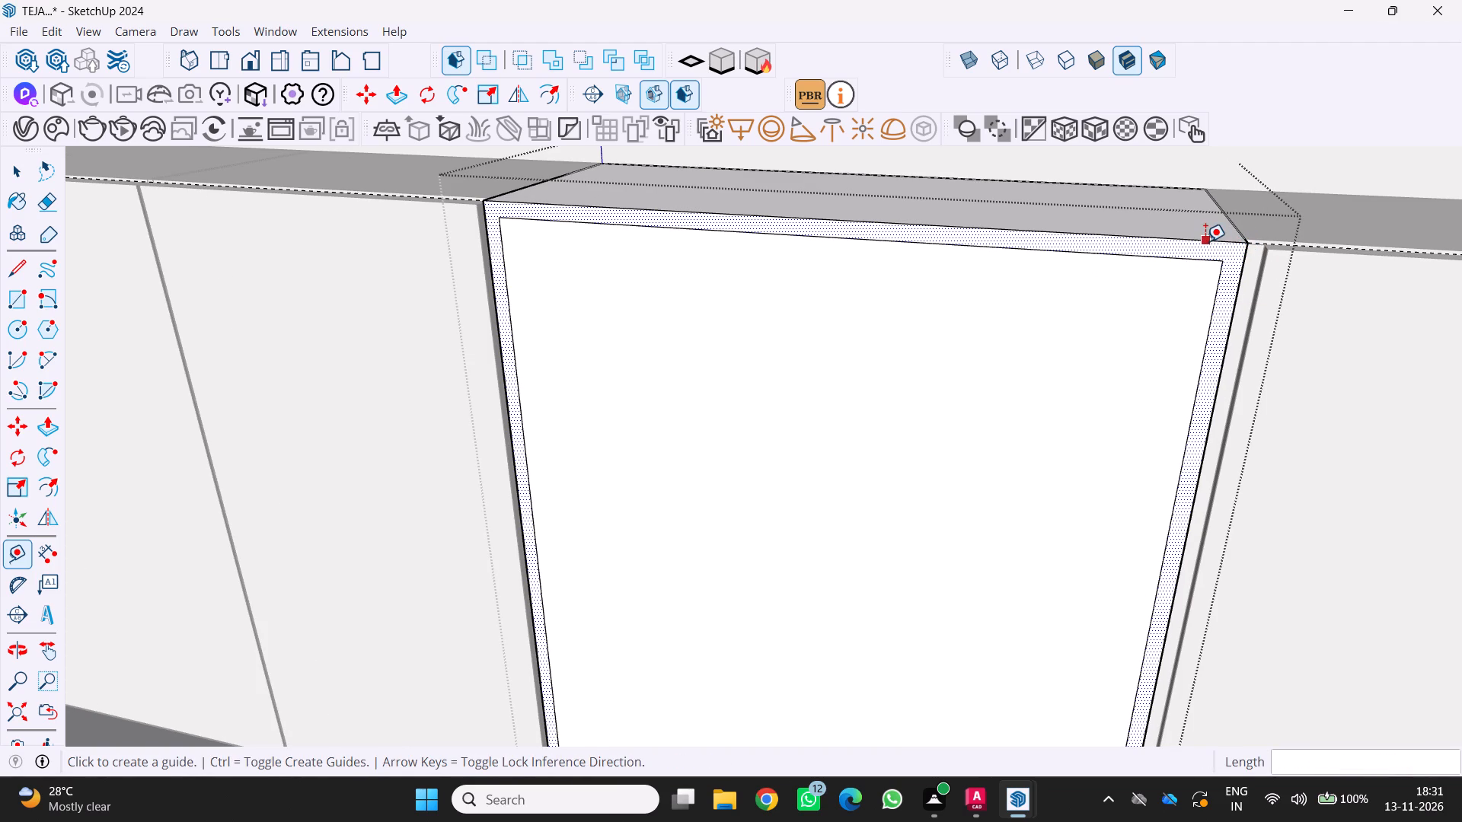
Place a guide parallel to the central cabinet's top front edge, passing through the upper inner corner of the offset frame.
click(1205, 241)
click(1227, 262)
scroll(1191, 314, down, 4)
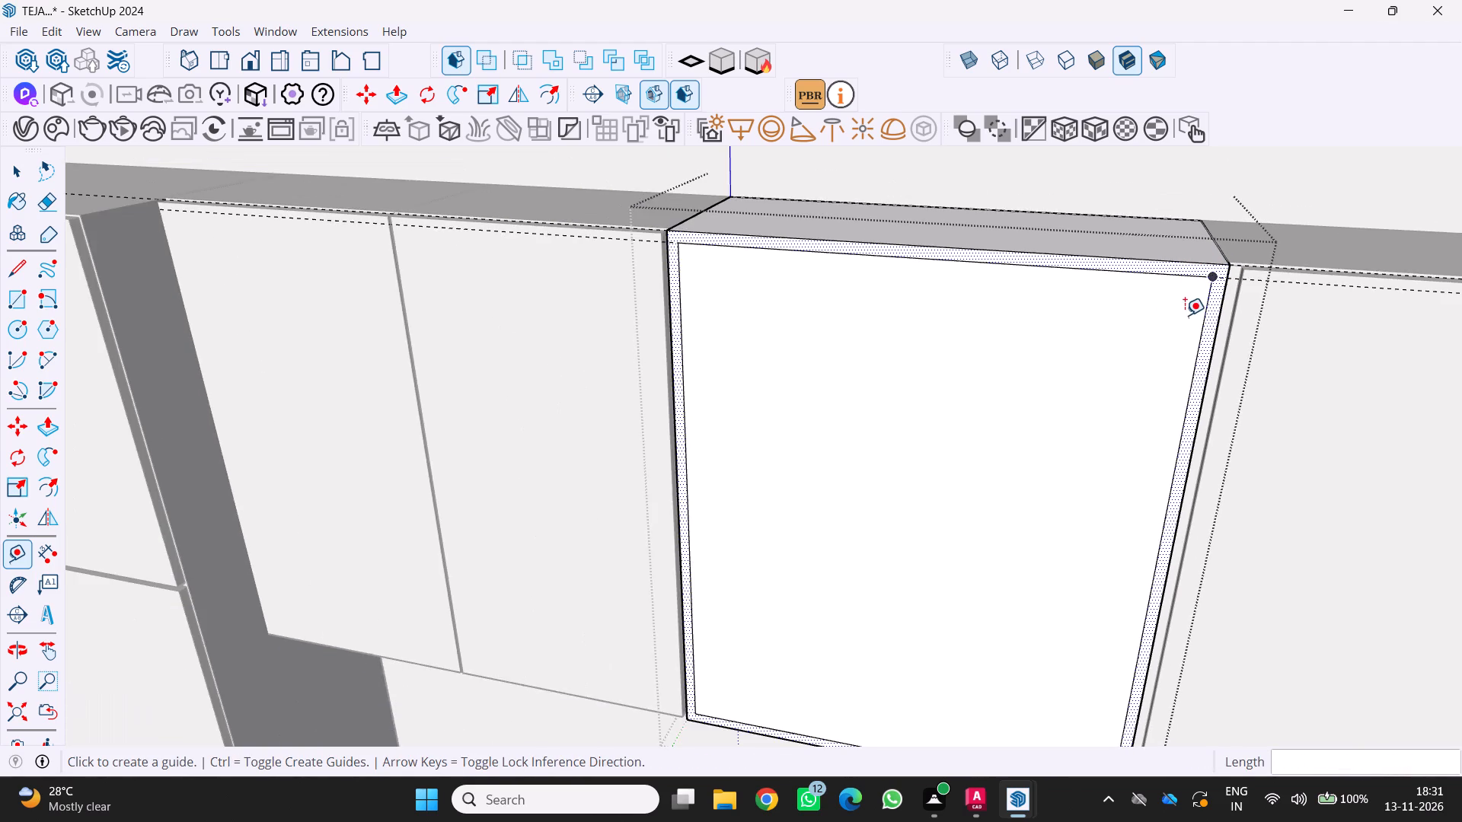
middle_drag(1182, 315, 1179, 259)
scroll(1179, 258, down, 4)
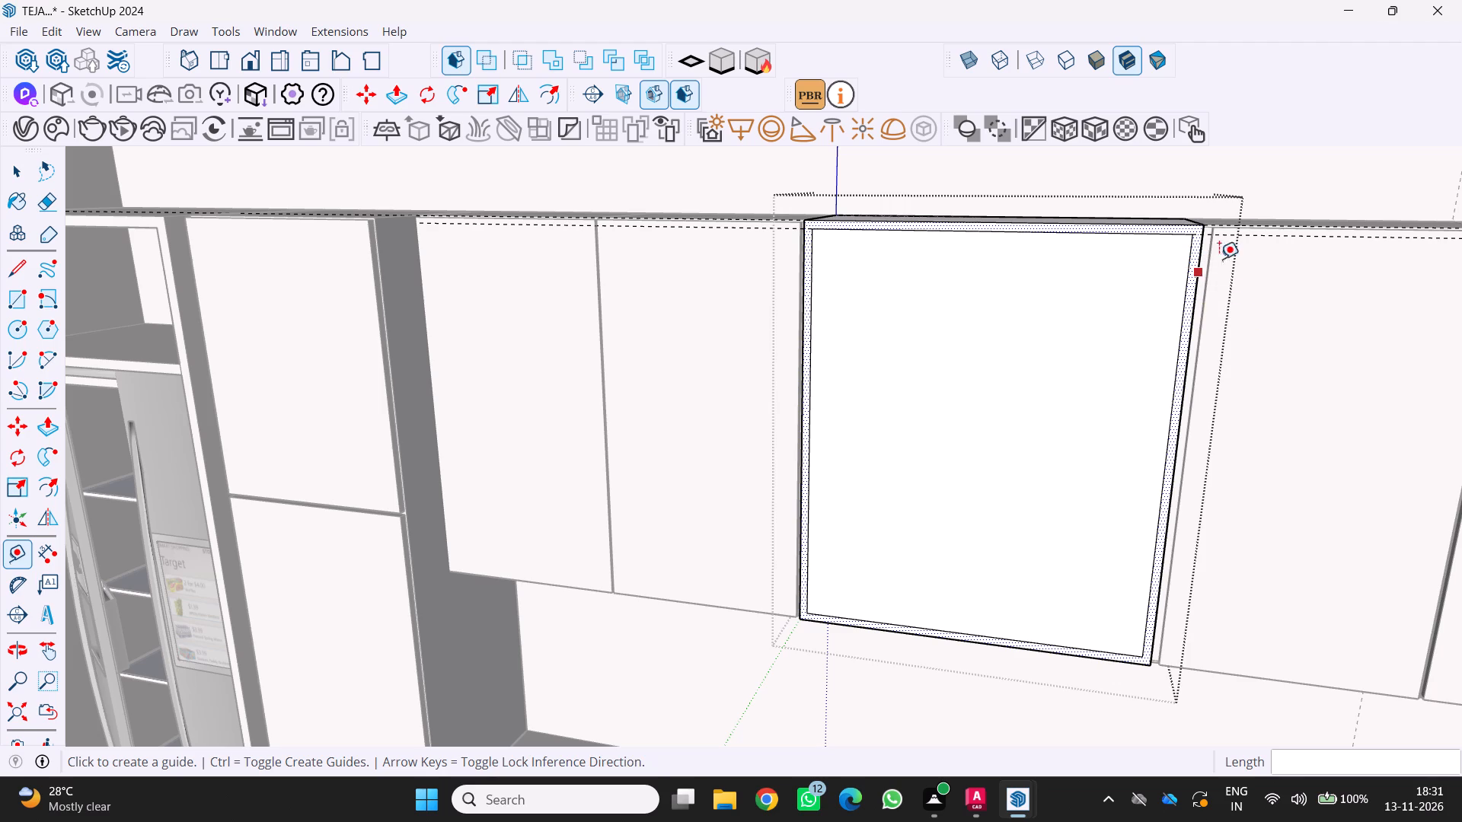
scroll(1229, 237, up, 5)
key(space)
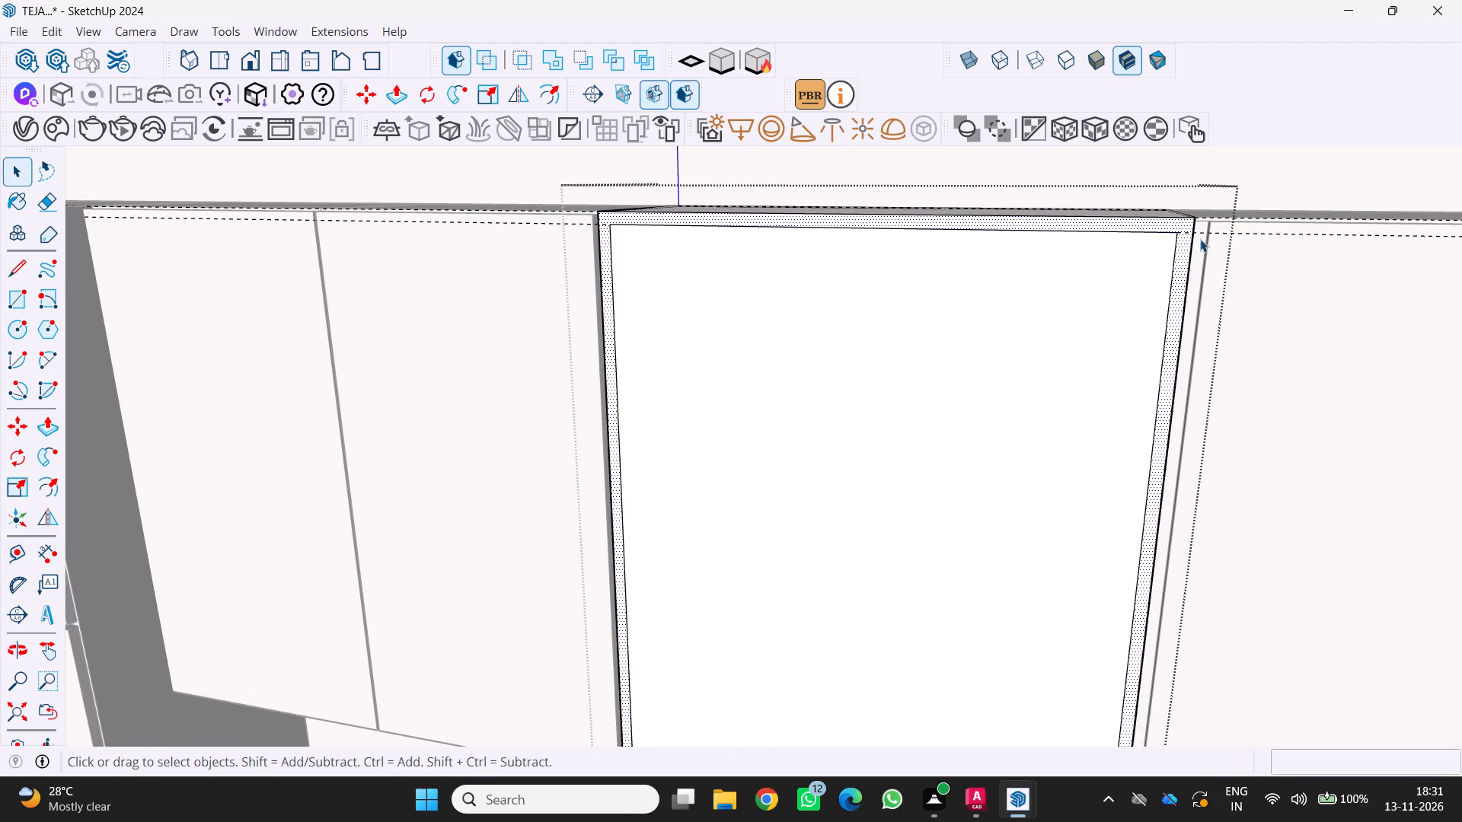
Copy the two top guides down about 103 cm to the central cabinet's bottom frame border, dividing the distance into 3 equal spaces.
scroll(1200, 239, up, 3)
click(1207, 231)
scroll(1208, 210, up, 3)
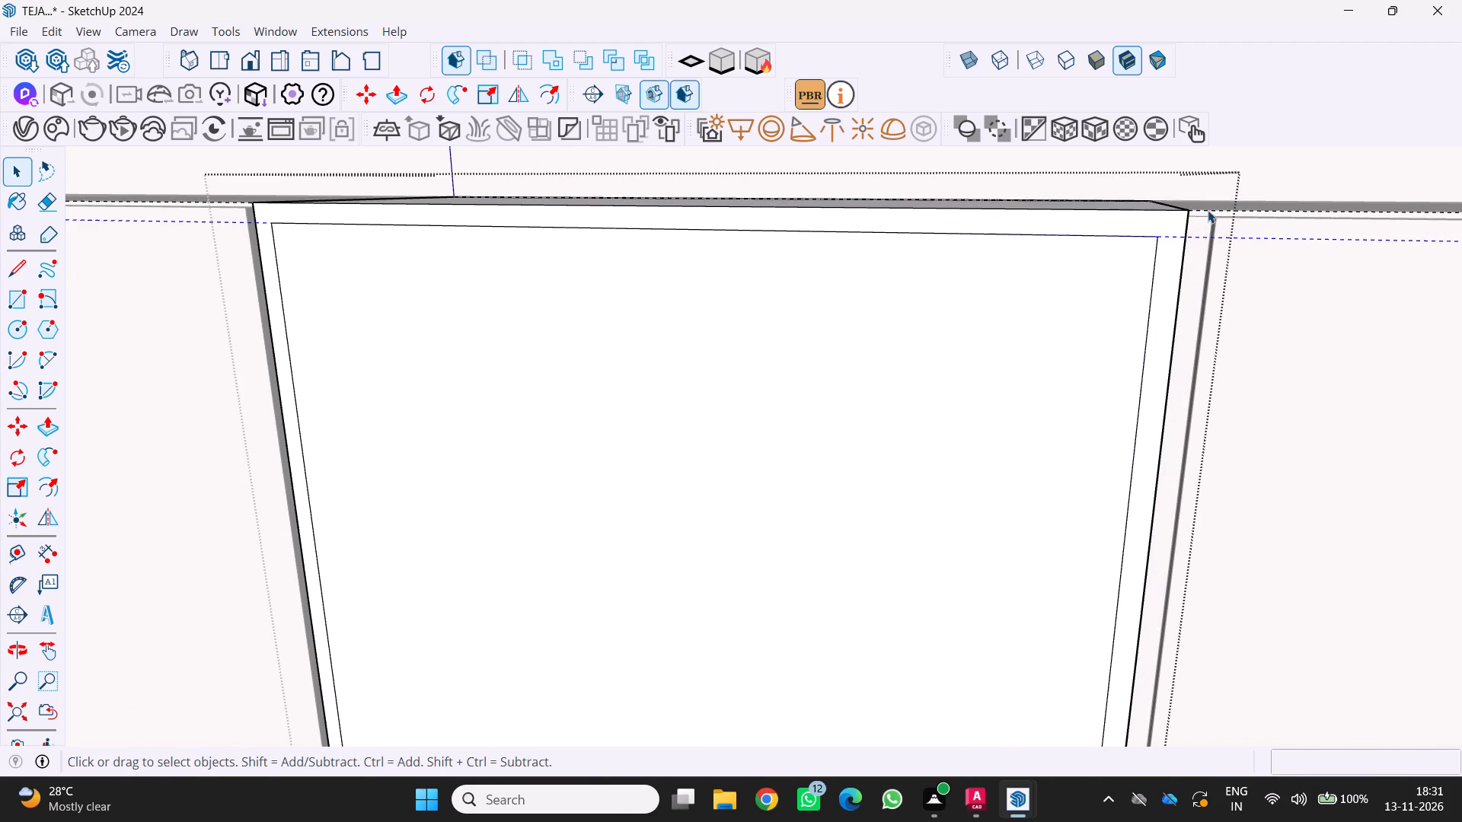
click(1208, 206)
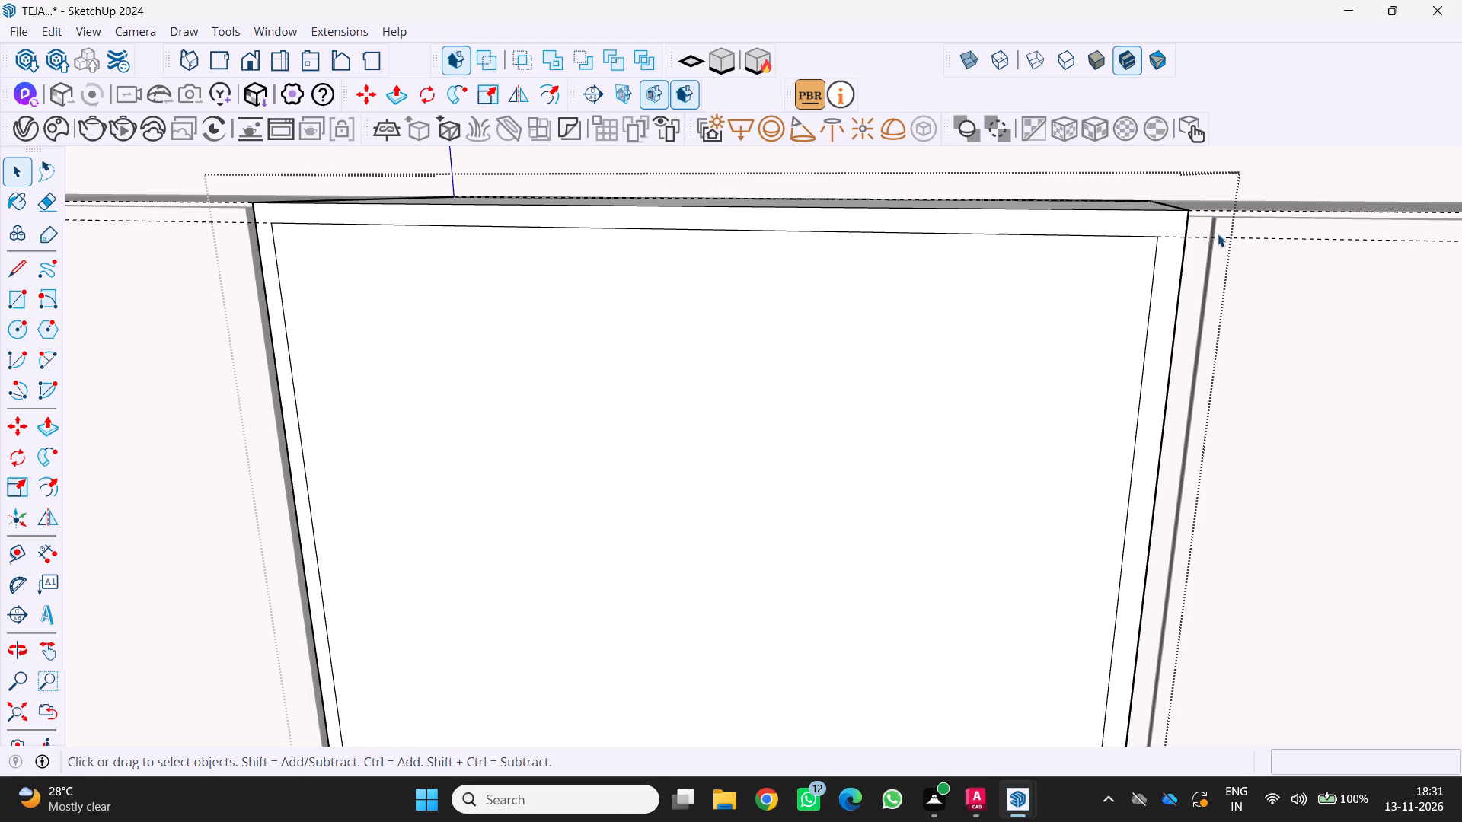
scroll(1167, 264, up, 4)
middle_drag(1205, 235, 1204, 248)
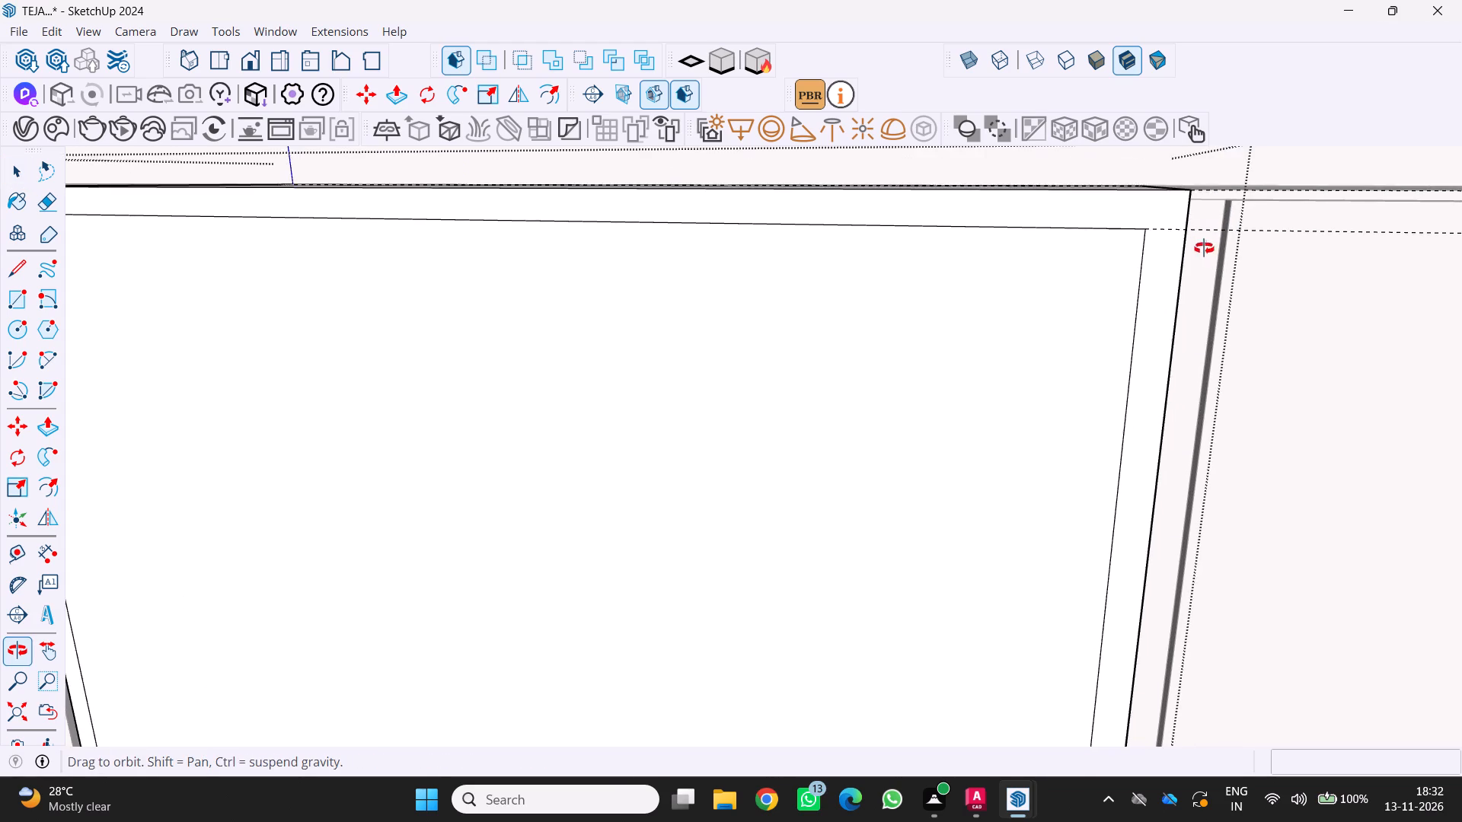
middle_drag(1204, 248, 1170, 318)
scroll(1170, 318, up, 1)
middle_click(1170, 318)
middle_click(1170, 318)
scroll(1227, 329, down, 5)
scroll(888, 425, up, 1)
middle_drag(889, 425, 985, 383)
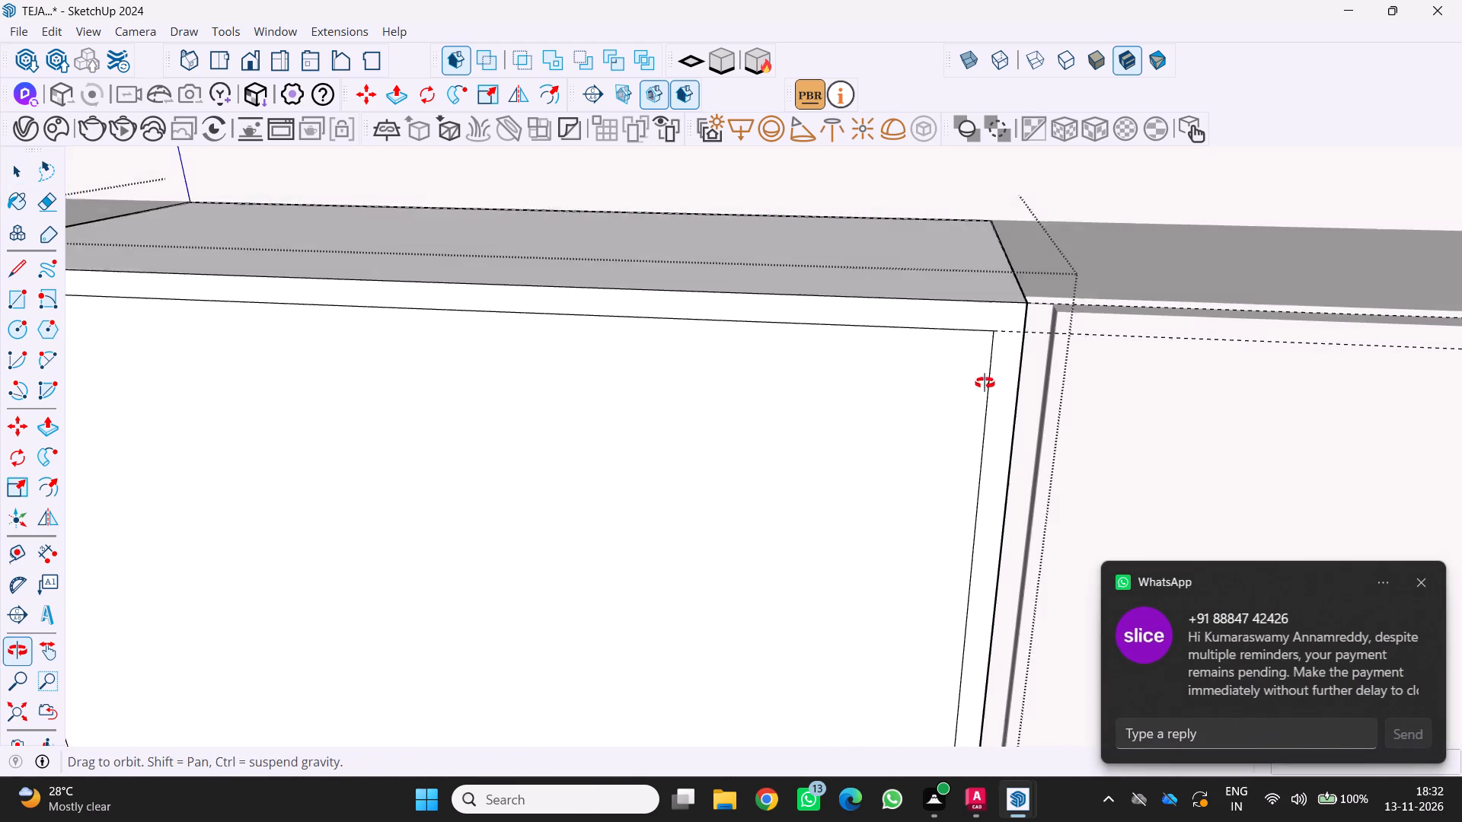
middle_drag(985, 383, 986, 381)
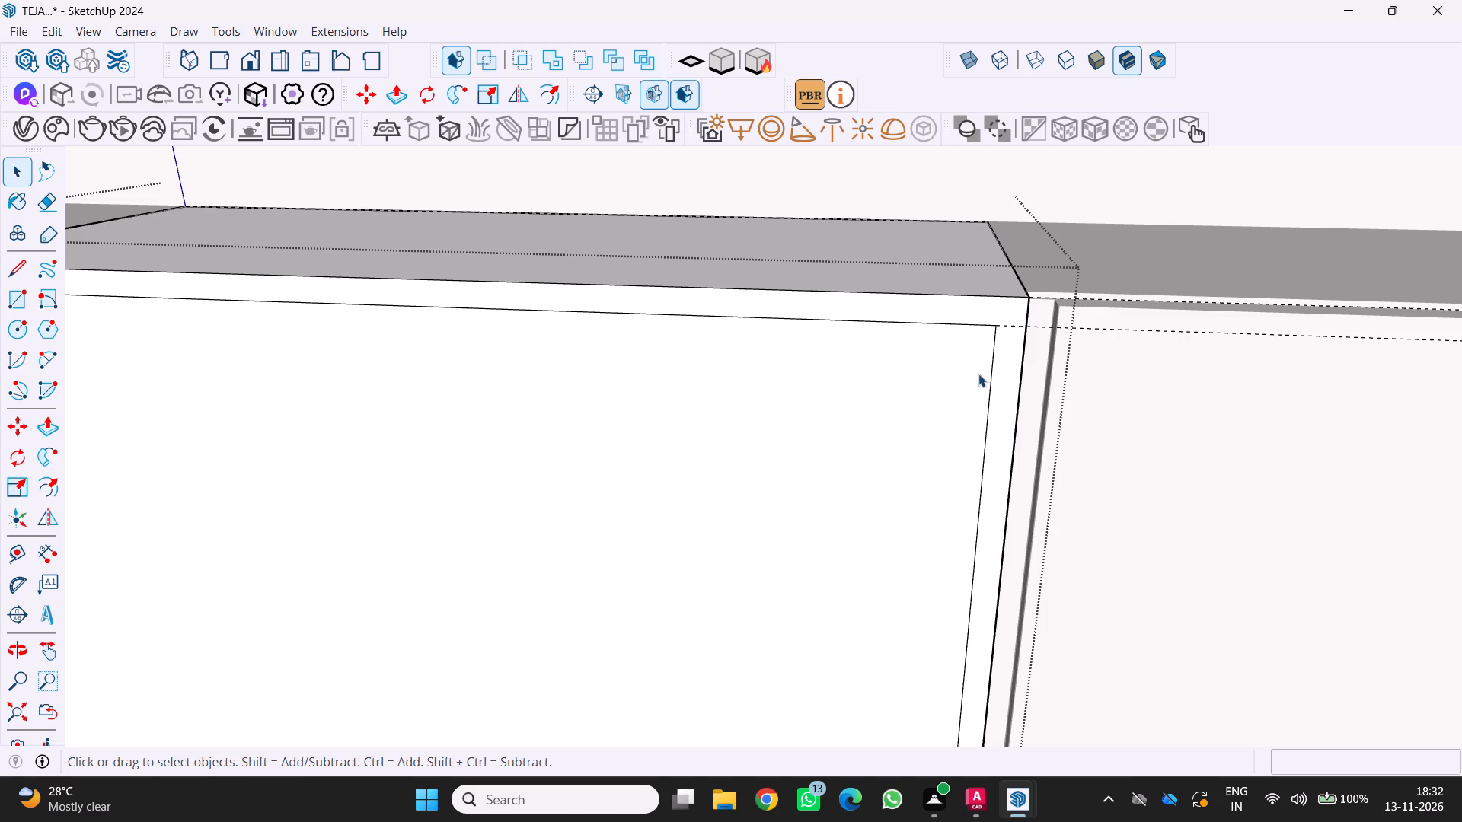
middle_drag(1020, 359, 1001, 368)
scroll(1020, 359, up, 1)
middle_click(1001, 368)
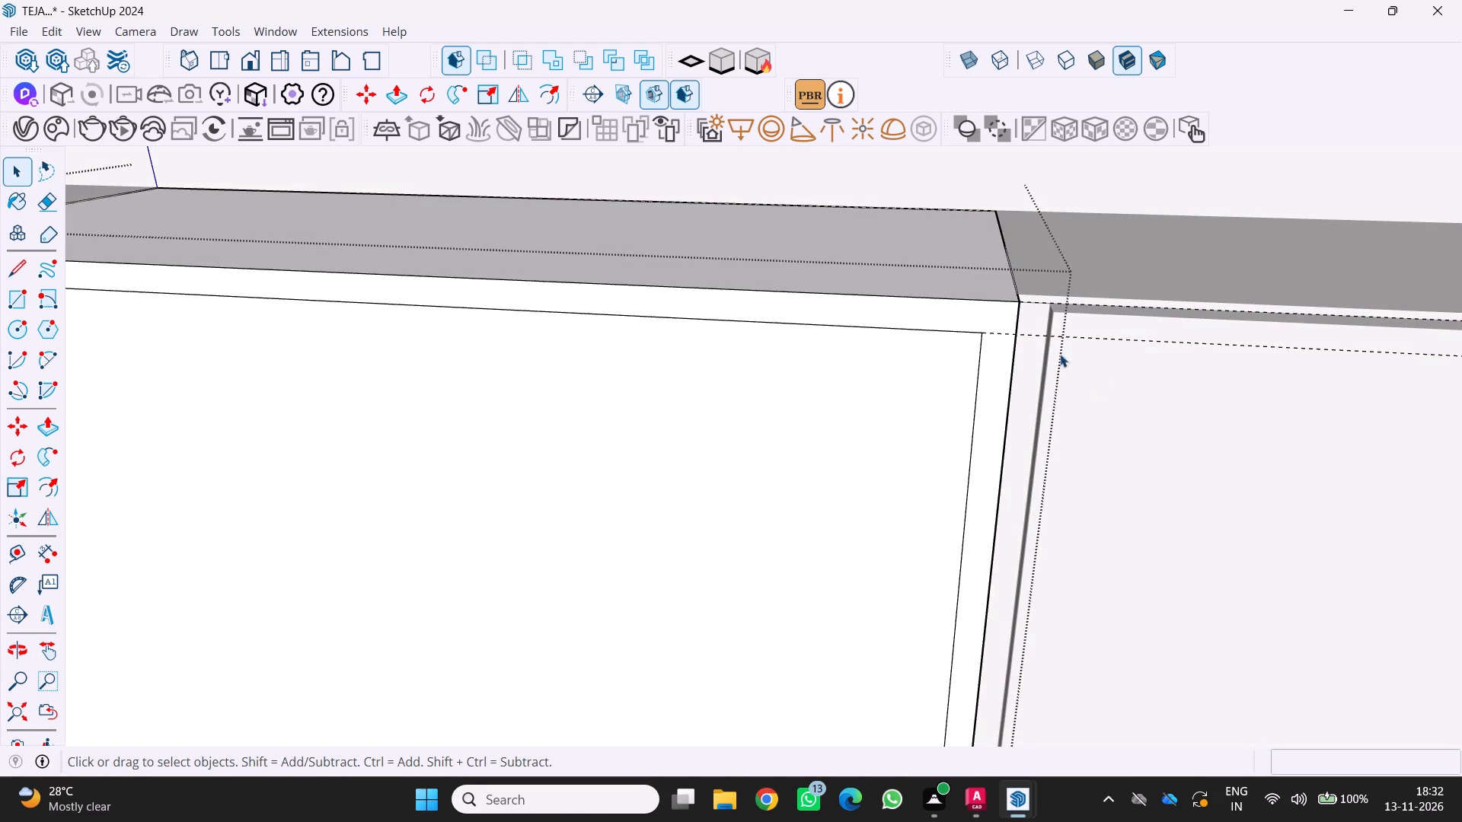
scroll(1052, 354, up, 5)
click(1029, 328)
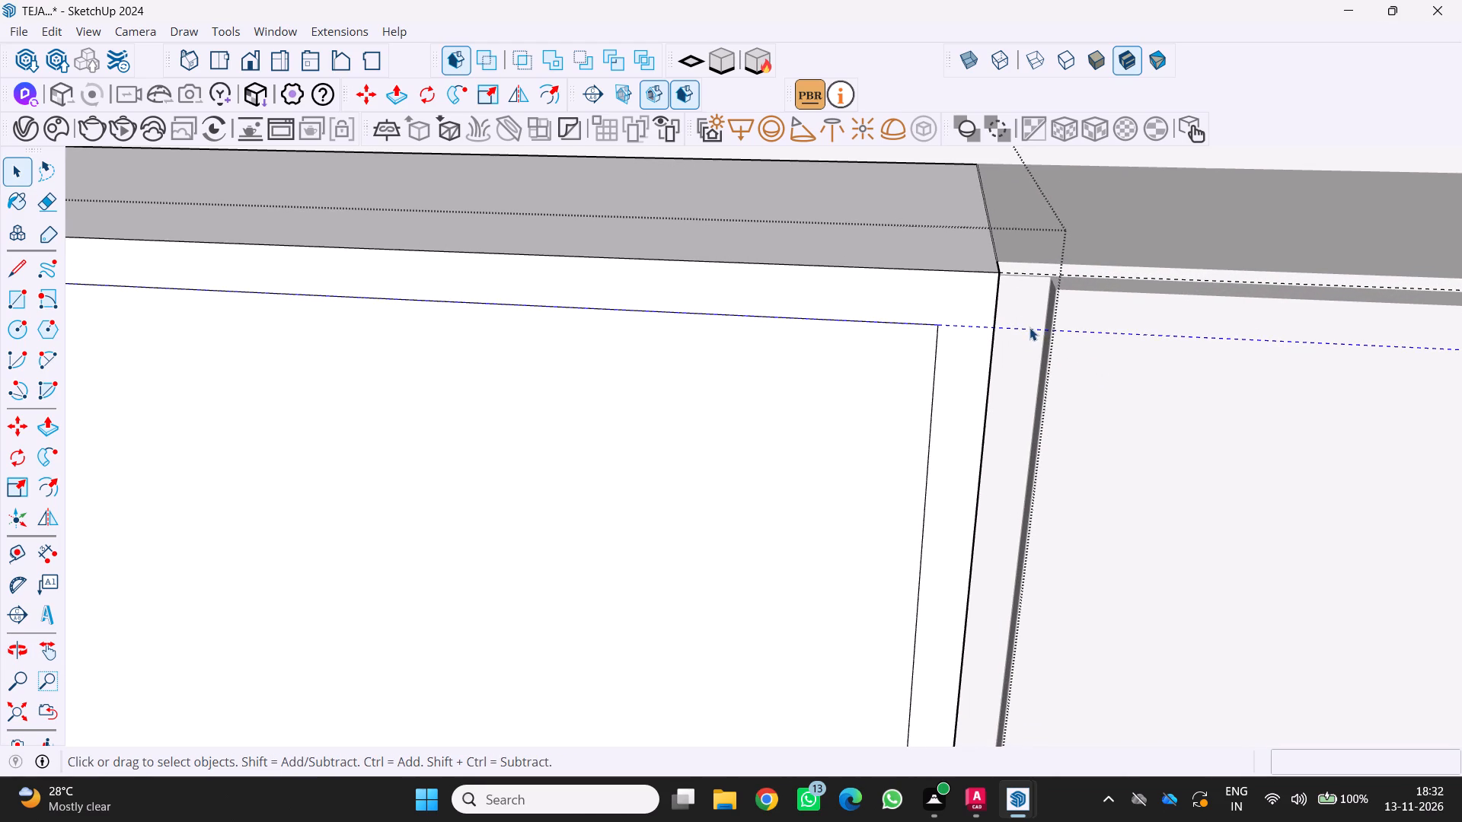
scroll(1025, 299, up, 2)
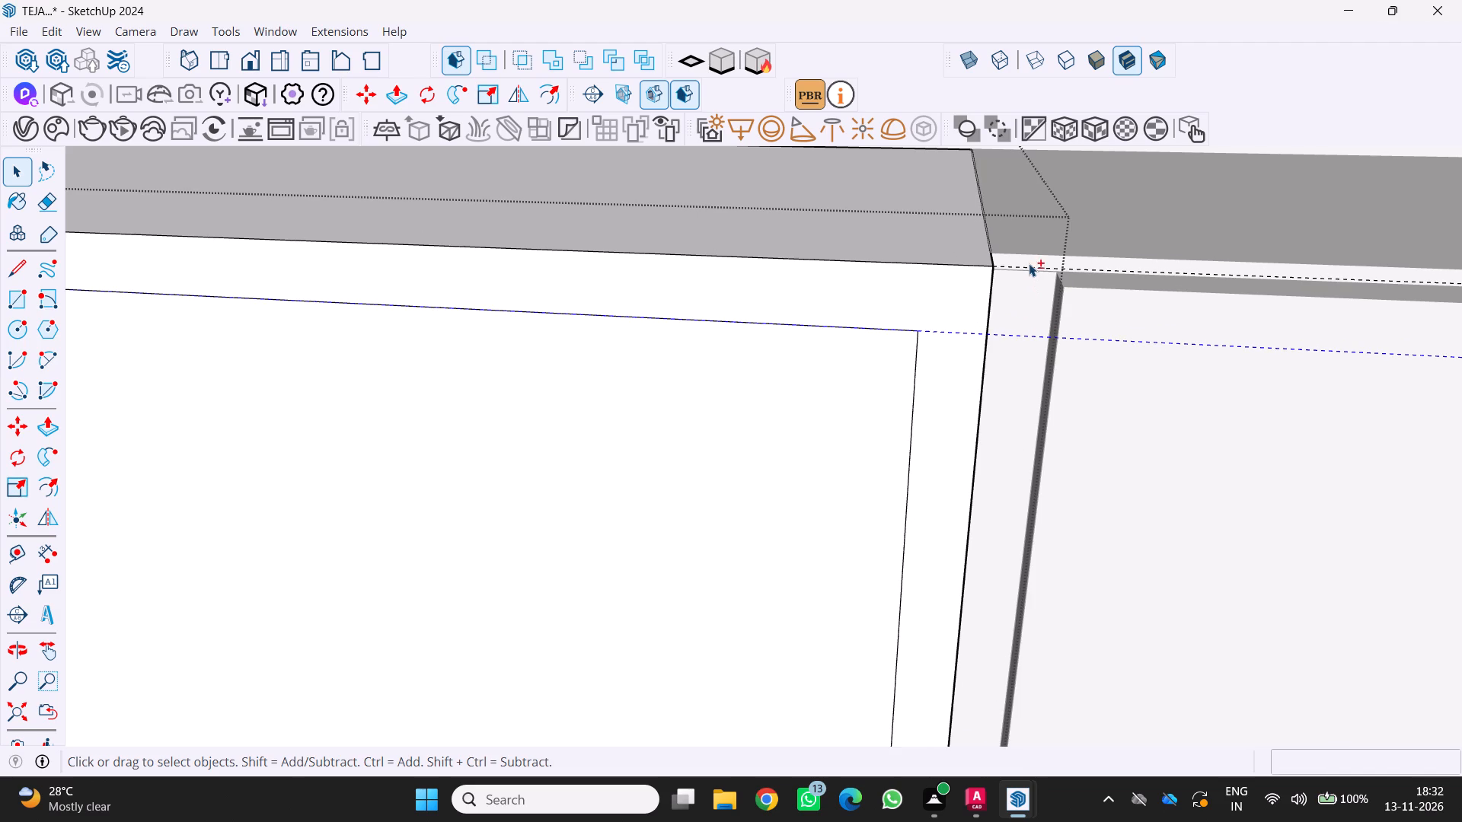
shift+click(1025, 266)
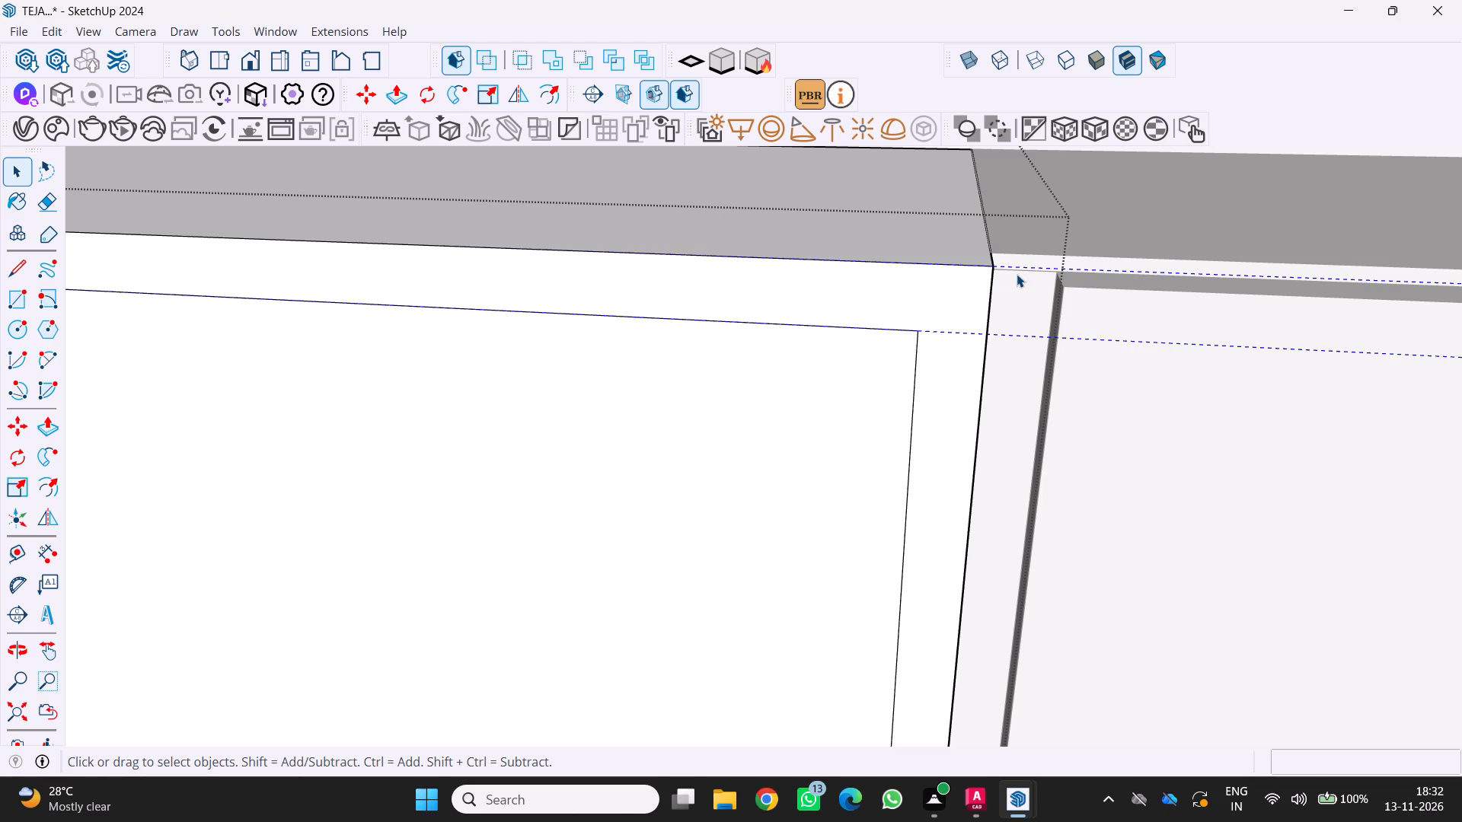
scroll(998, 273, up, 2)
key(m)
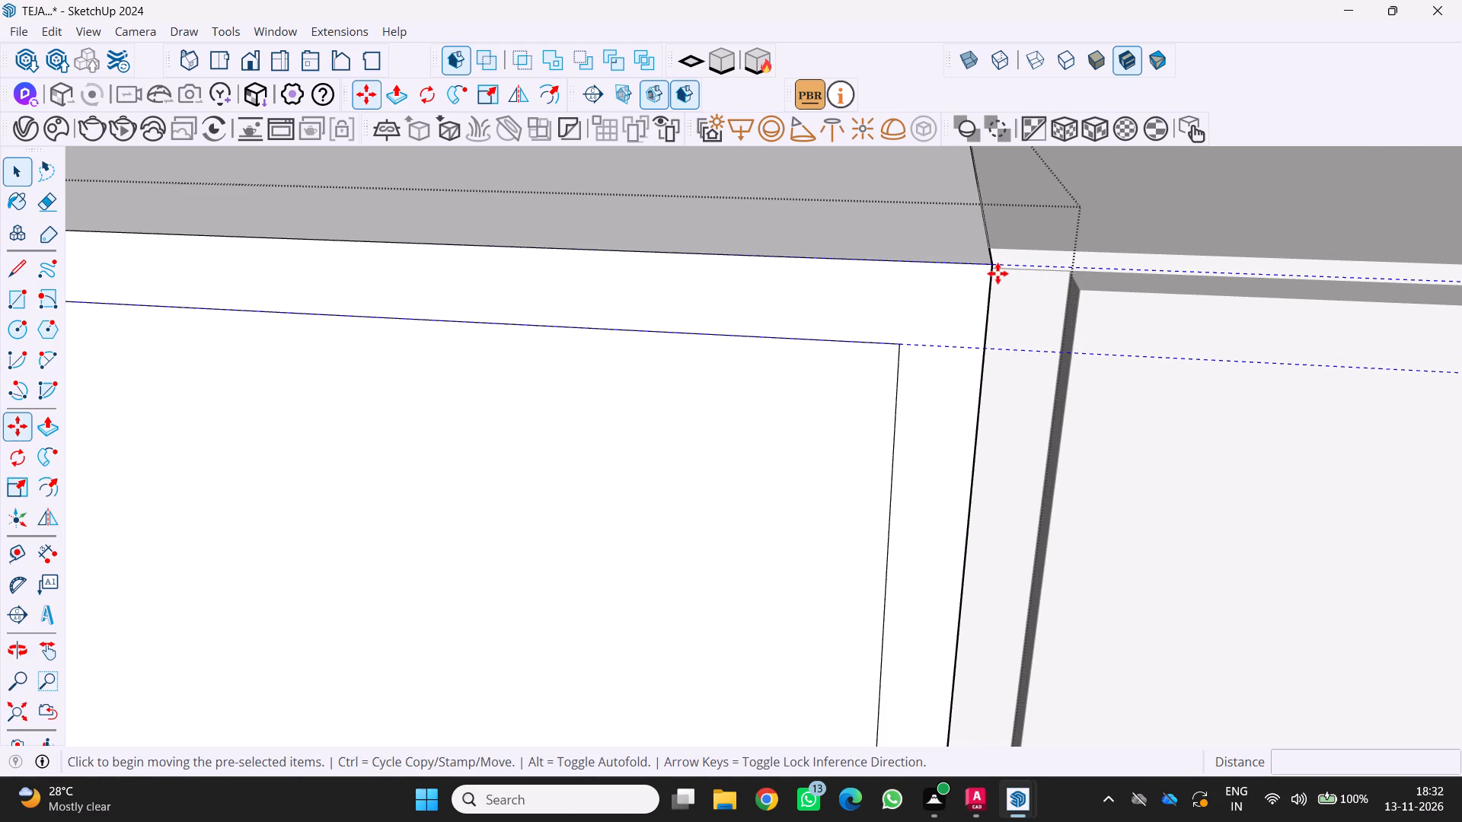
click(986, 349)
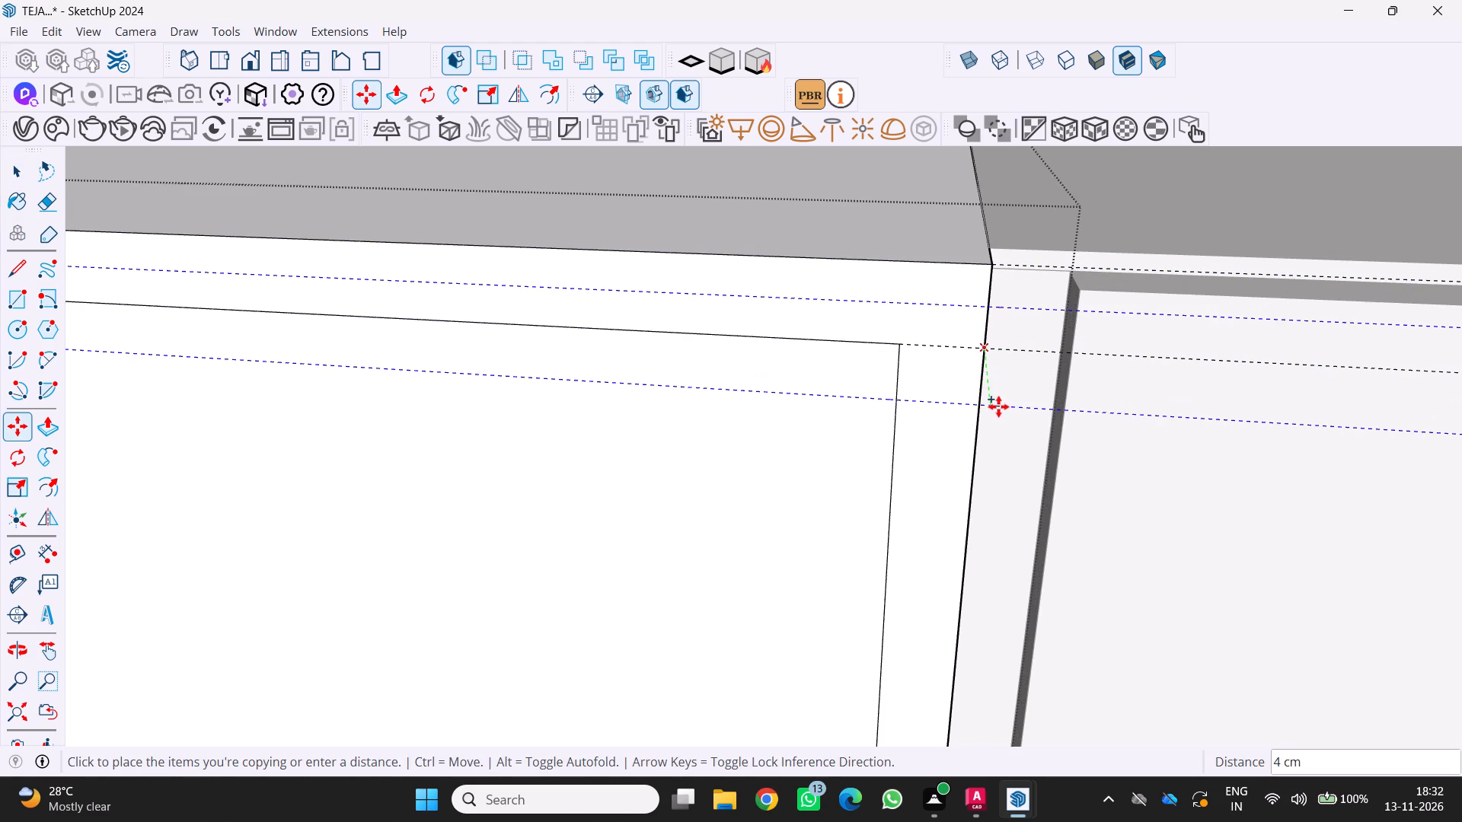
scroll(996, 407, down, 17)
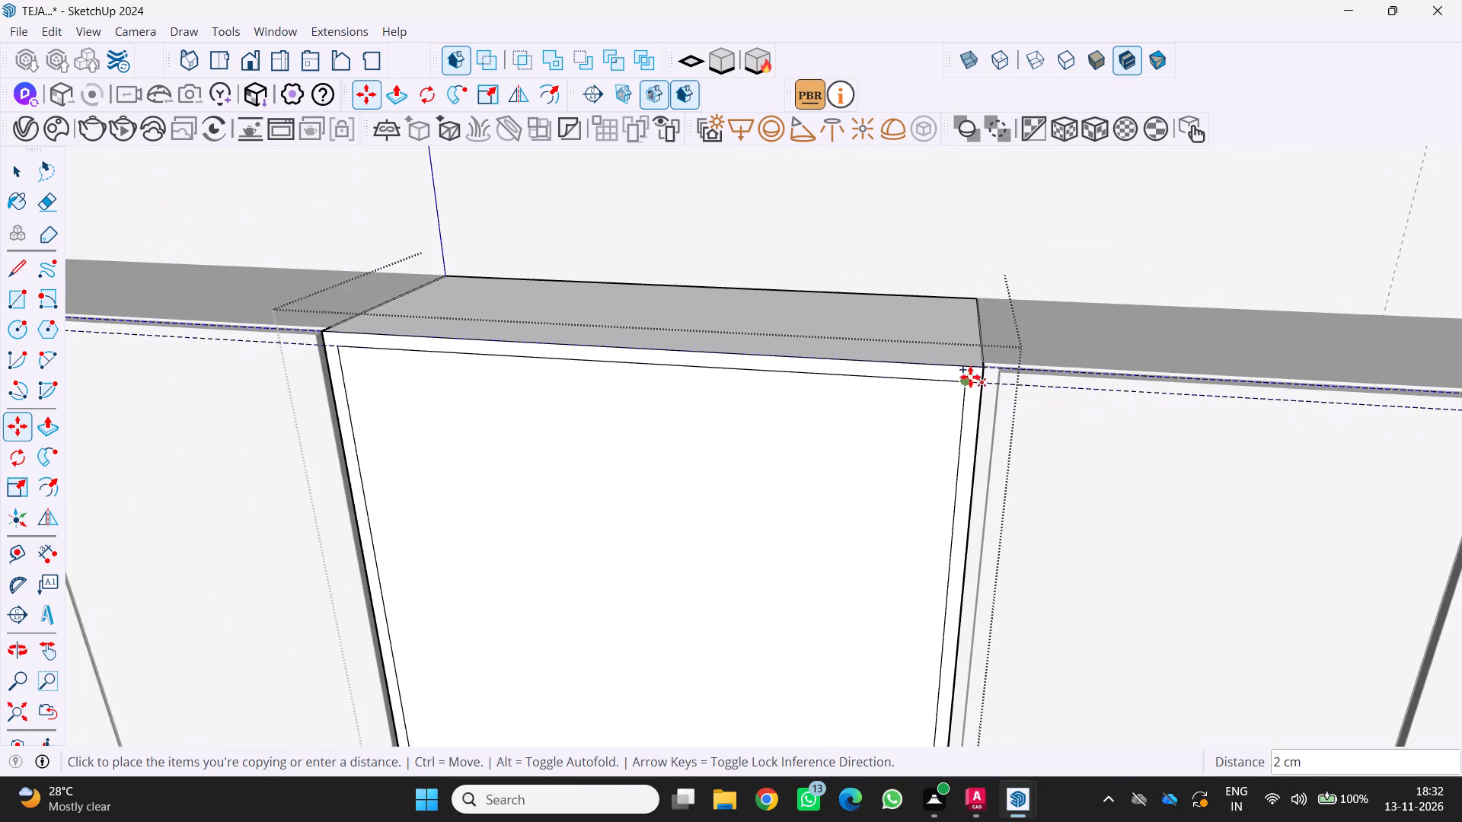
scroll(965, 349, down, 4)
shift+scroll(966, 366, up, 1)
shift+middle_click(966, 366)
shift+middle_drag(965, 368, 1022, 233)
shift+middle_click(1022, 233)
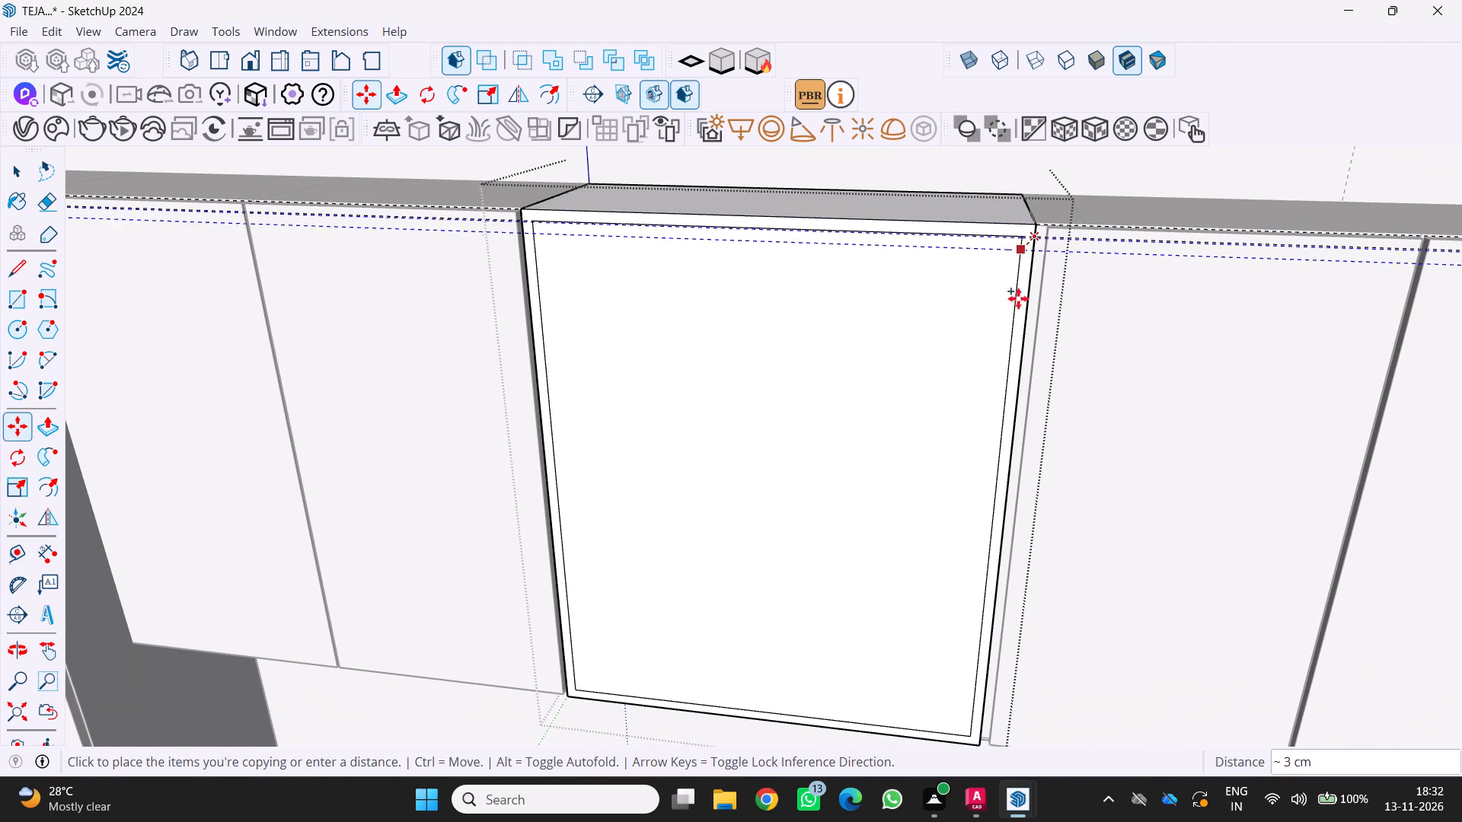
scroll(978, 745, up, 3)
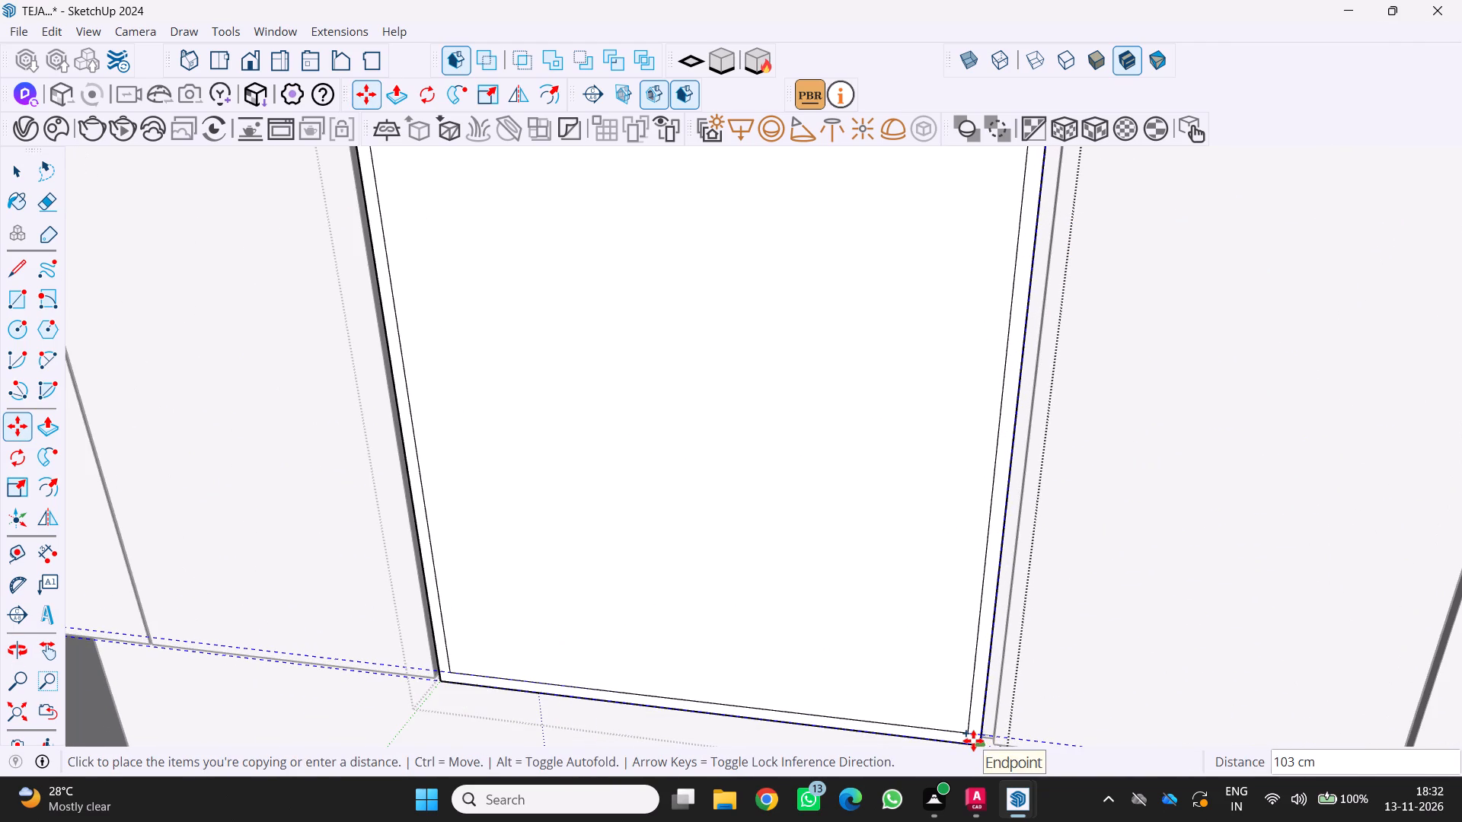
scroll(962, 742, up, 6)
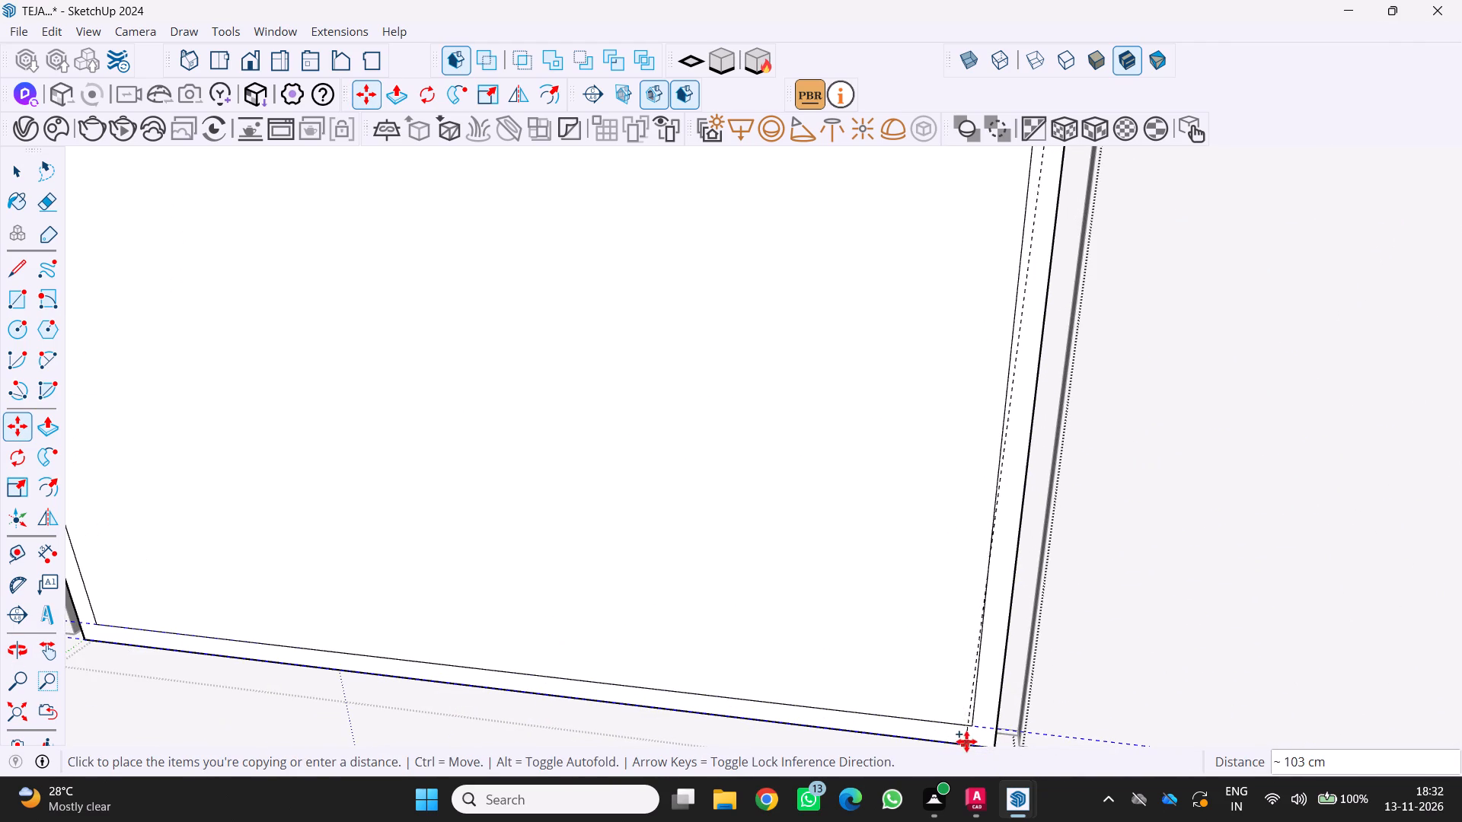
click(966, 741)
text(3/)
key(Return)
scroll(972, 746, down, 20)
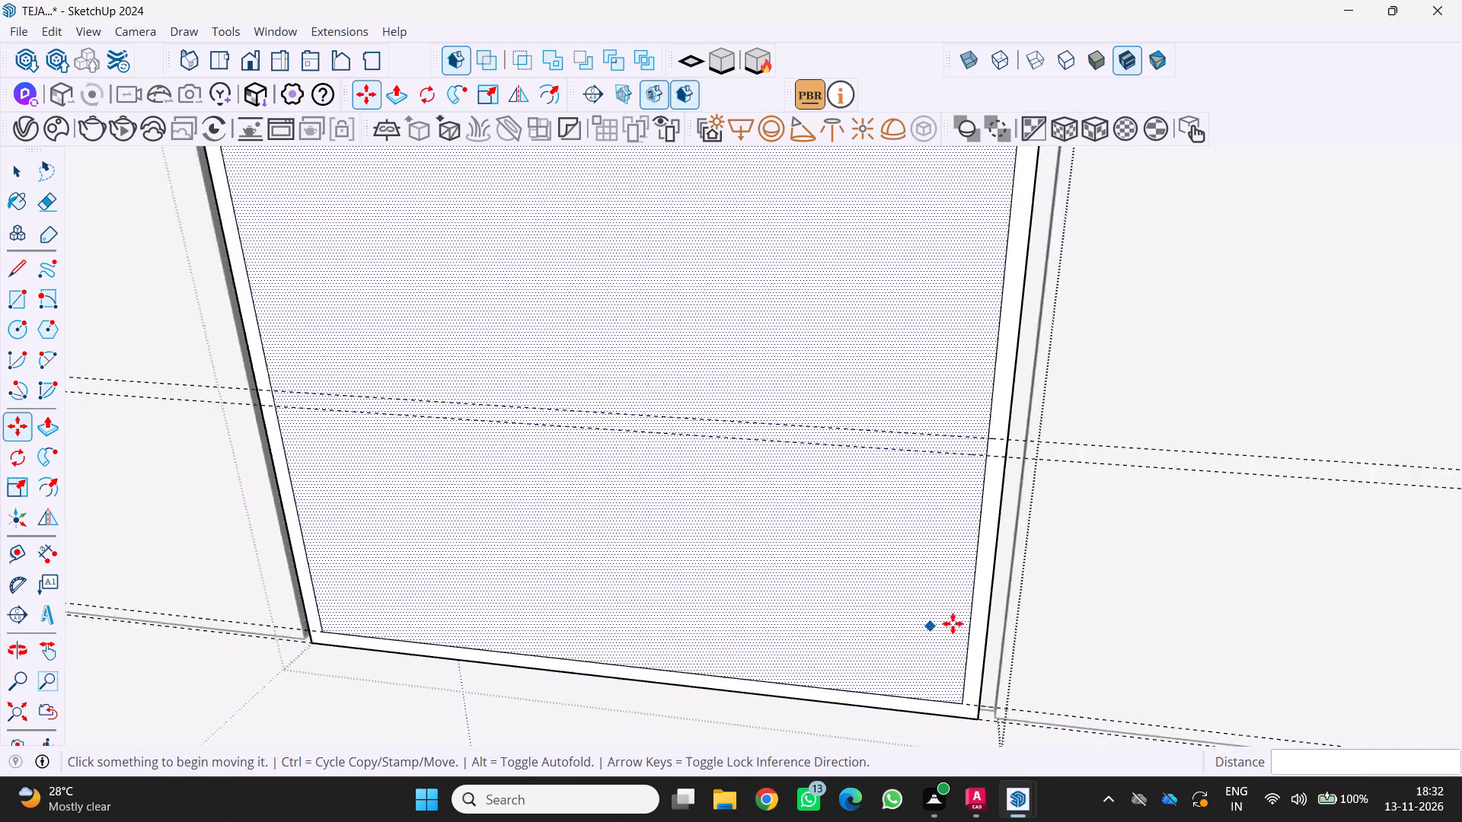
Draw a 2 cm high shelf rectangle across the inside of the central cabinet's frame, between the upper intermediate pair of guides.
scroll(953, 623, down, 6)
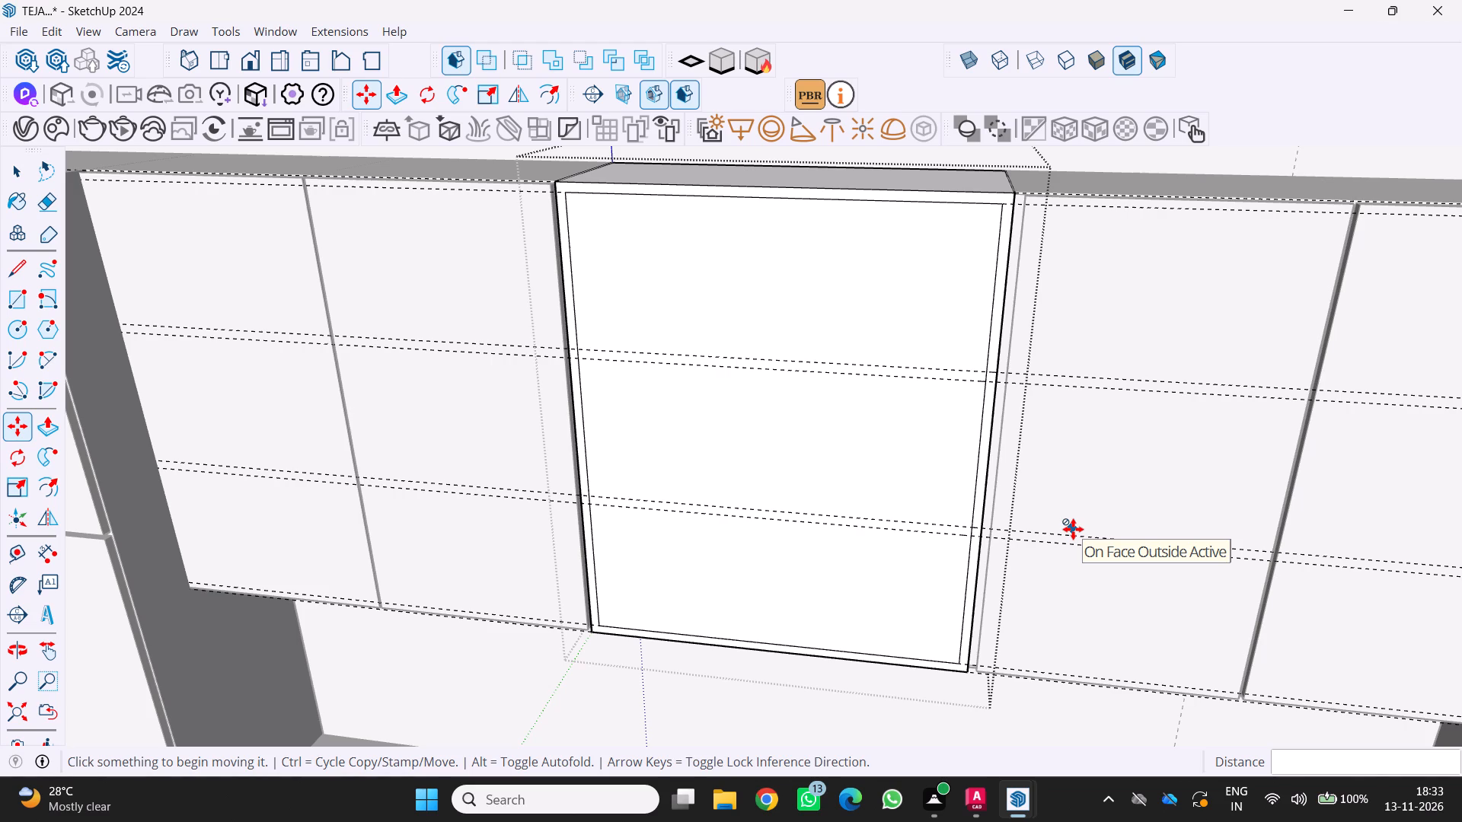
scroll(1073, 529, down, 2)
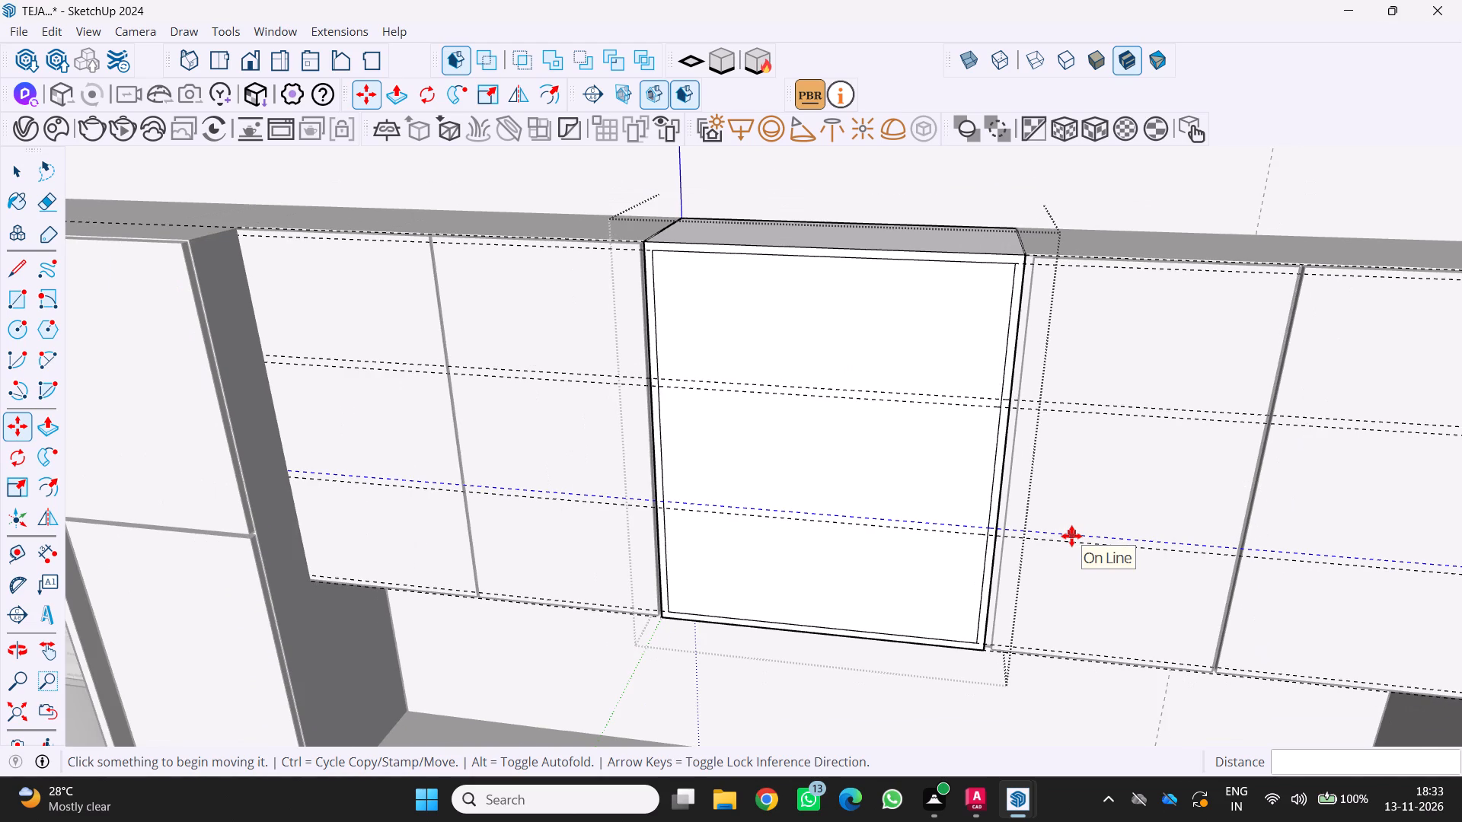
scroll(1071, 536, down, 5)
middle_drag(970, 594, 927, 486)
middle_click(923, 485)
scroll(811, 522, up, 1)
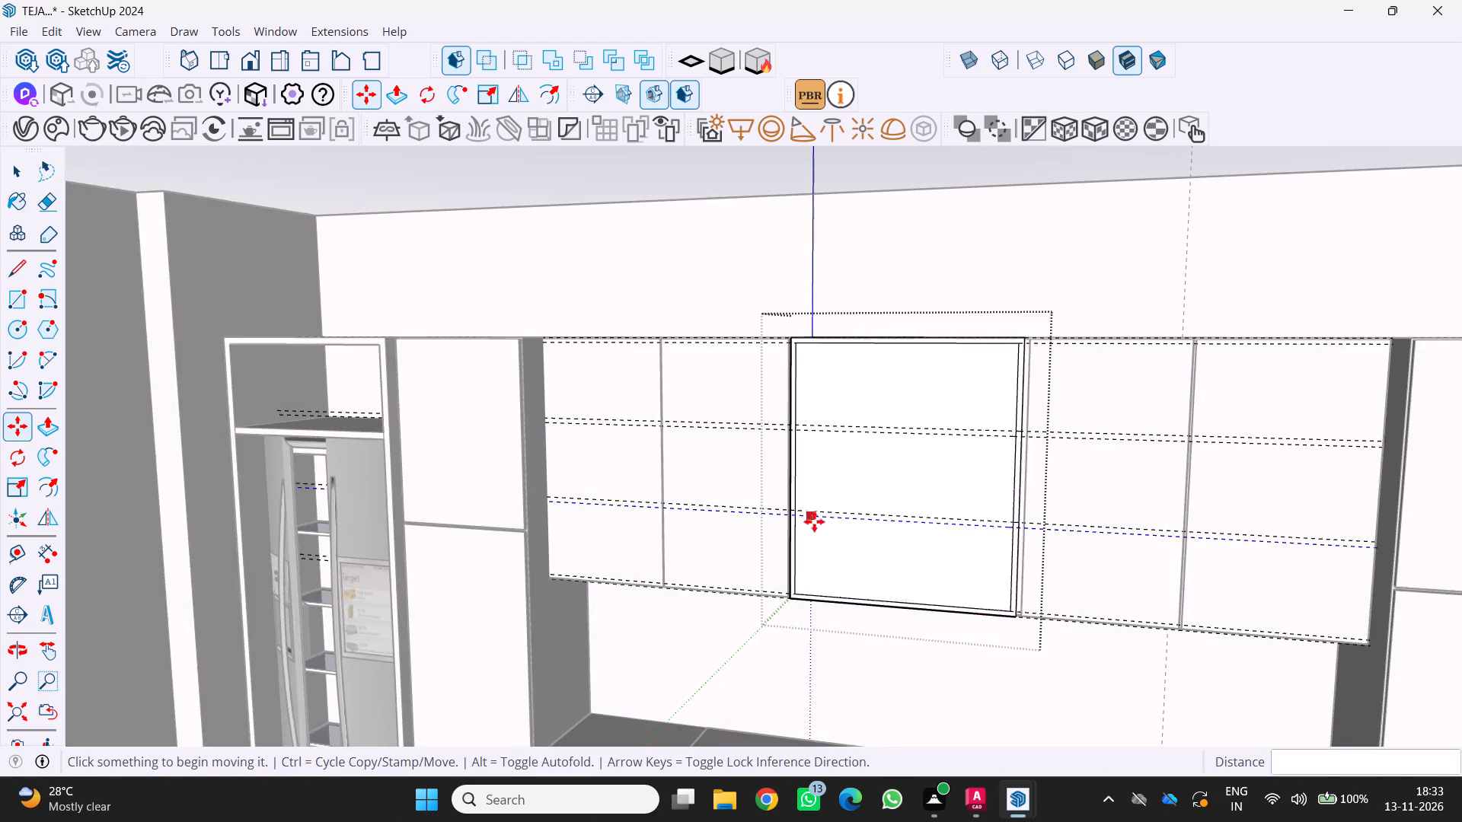
scroll(814, 521, up, 5)
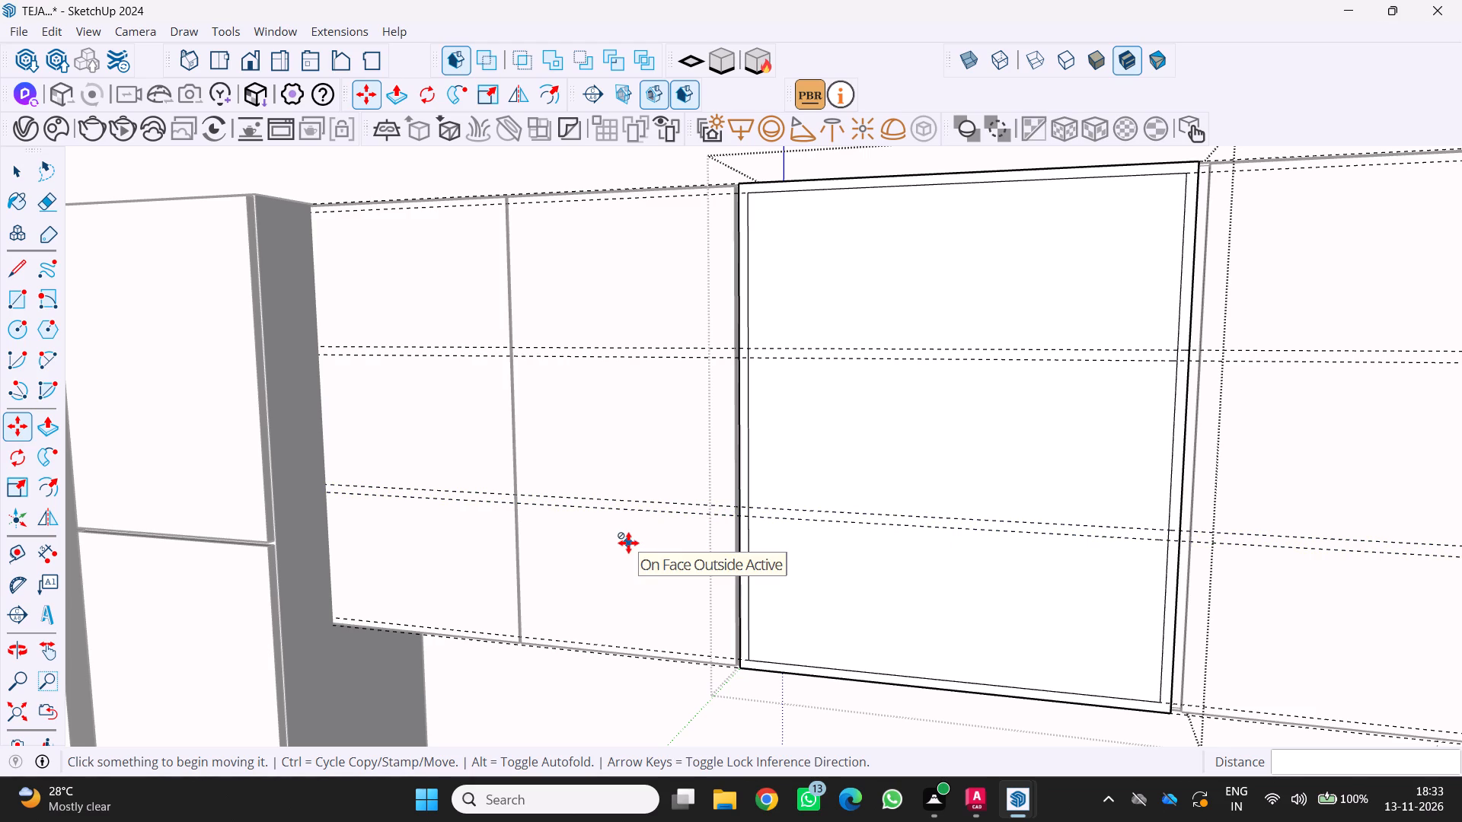
key(r)
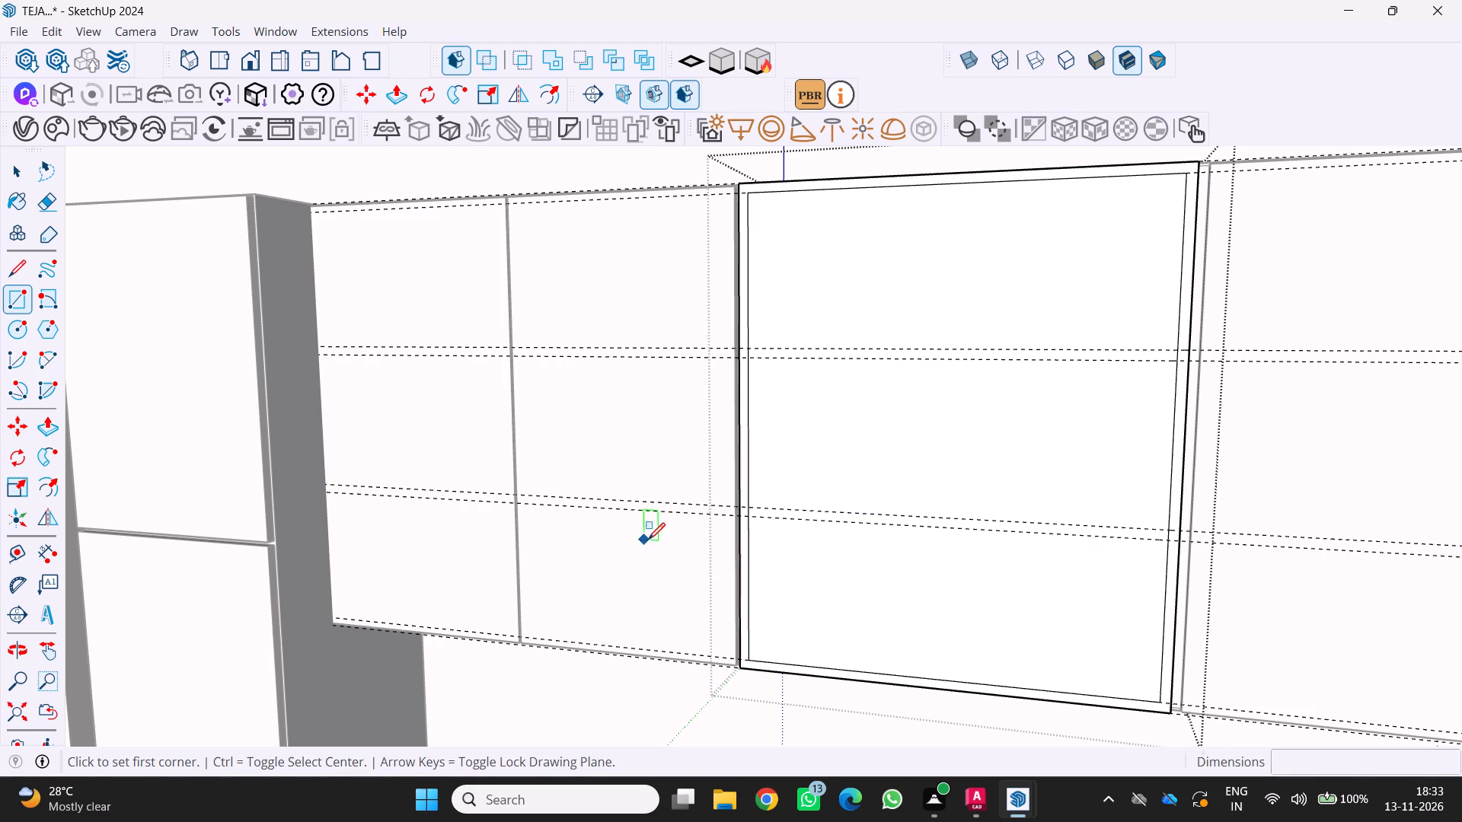
scroll(685, 443, up, 2)
click(760, 330)
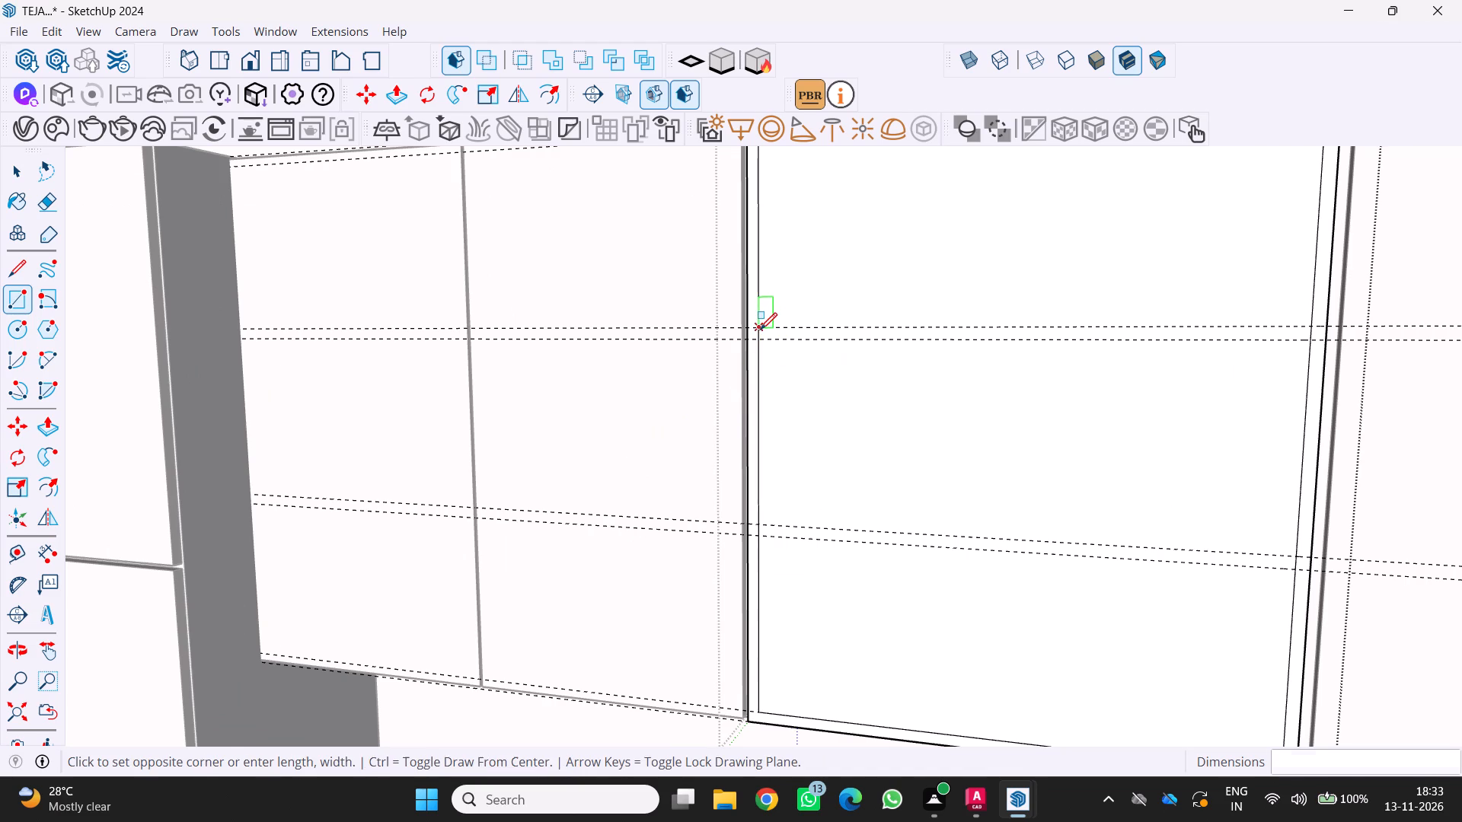
scroll(821, 350, down, 3)
scroll(1087, 354, up, 3)
scroll(1205, 343, up, 2)
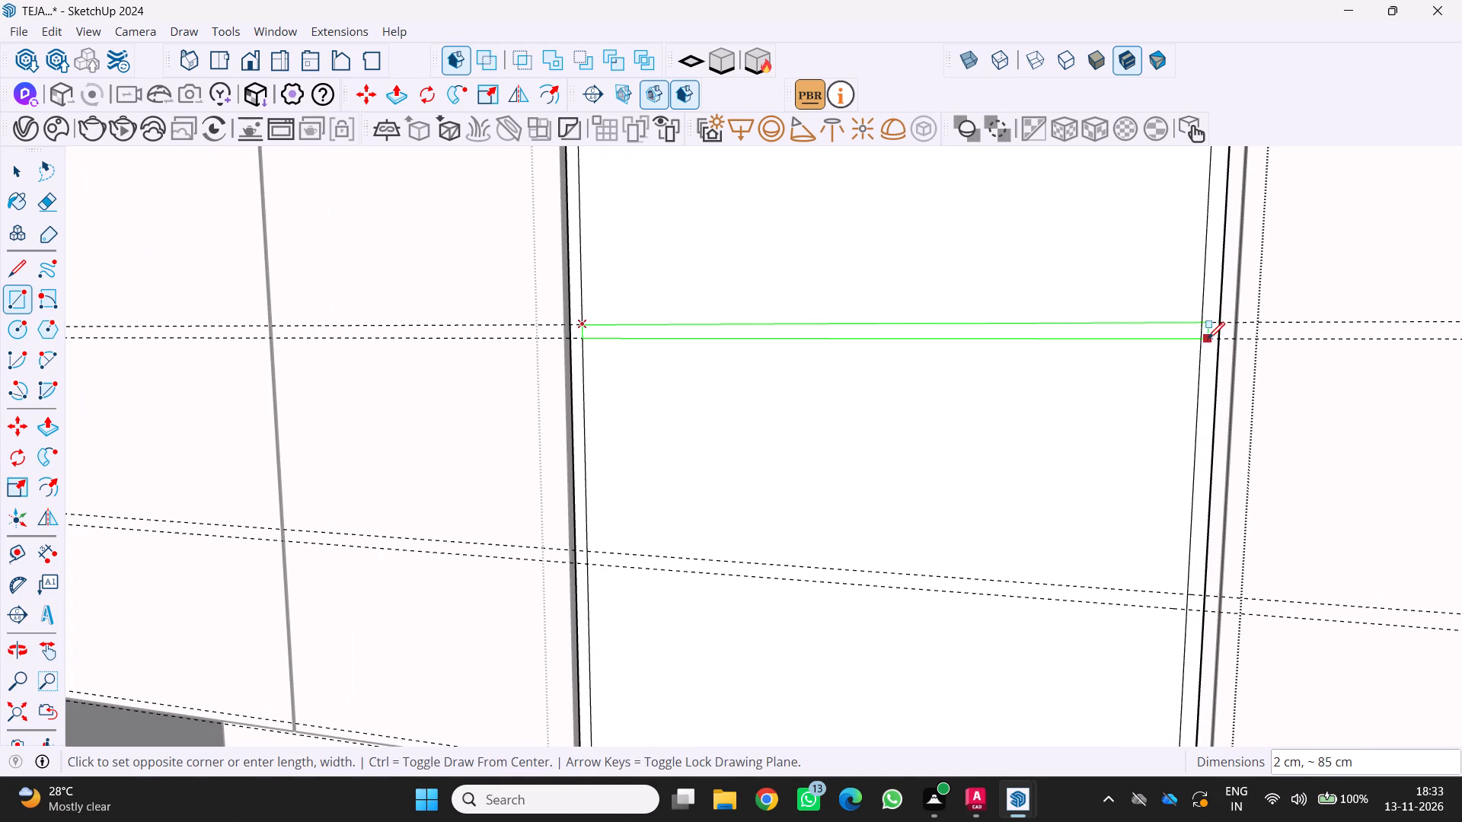
click(1200, 340)
Draw a second shelf rectangle, 2 cm by about 84 cm, across the frame between the lower intermediate pair of guides.
scroll(949, 449, down, 5)
scroll(712, 529, up, 3)
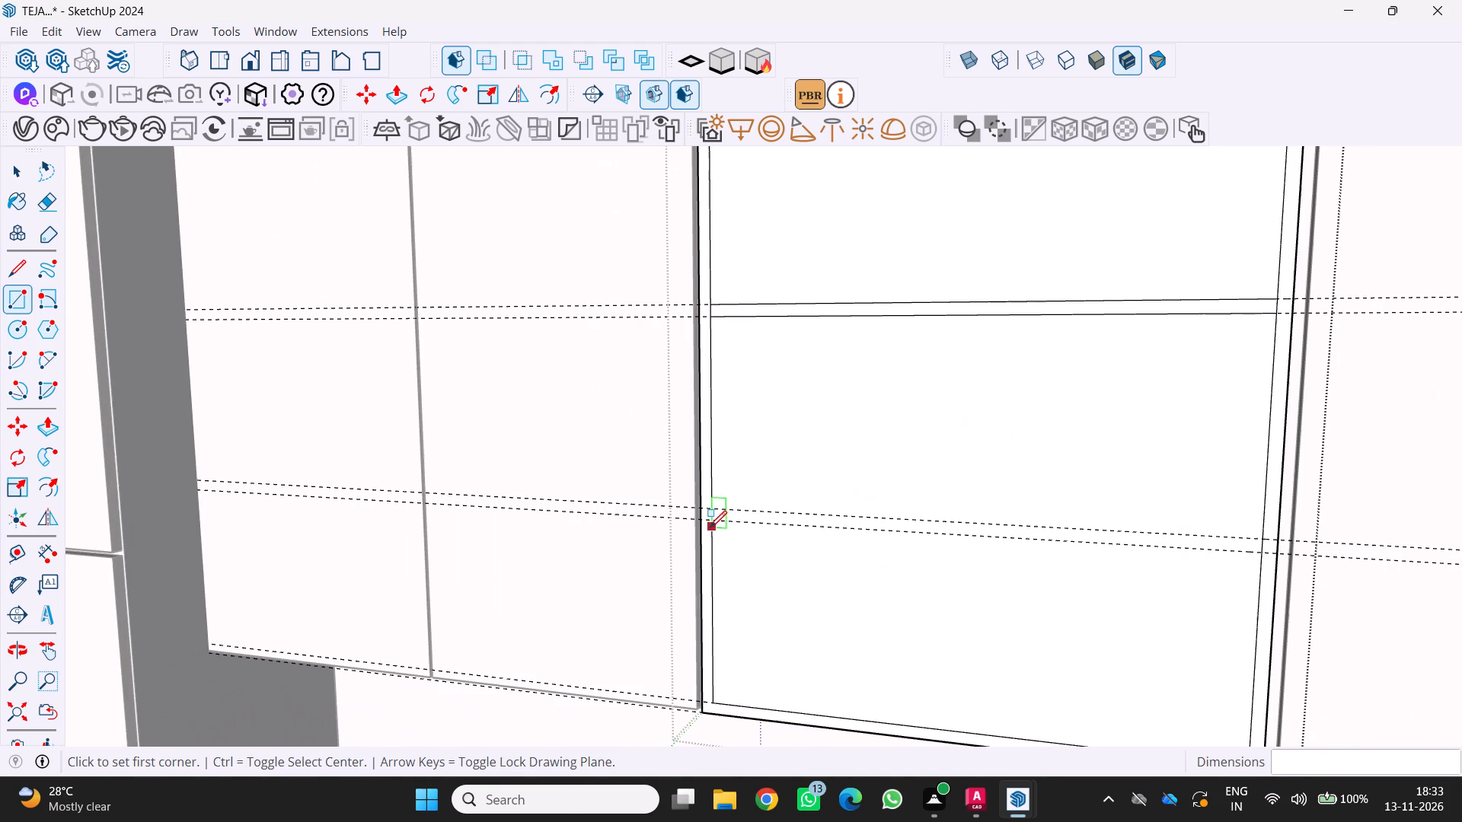
click(715, 508)
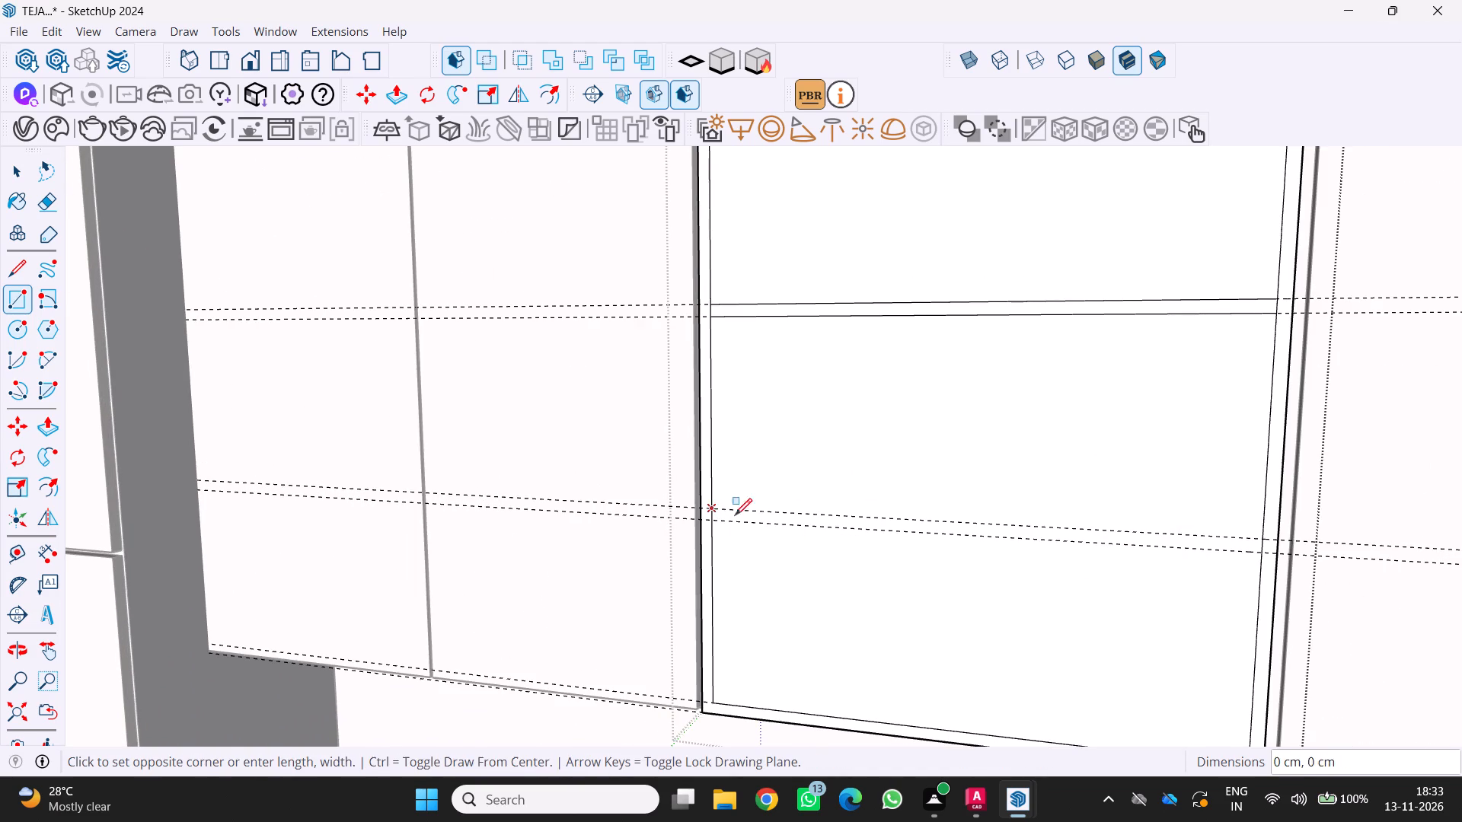
scroll(1240, 569, up, 2)
click(1264, 550)
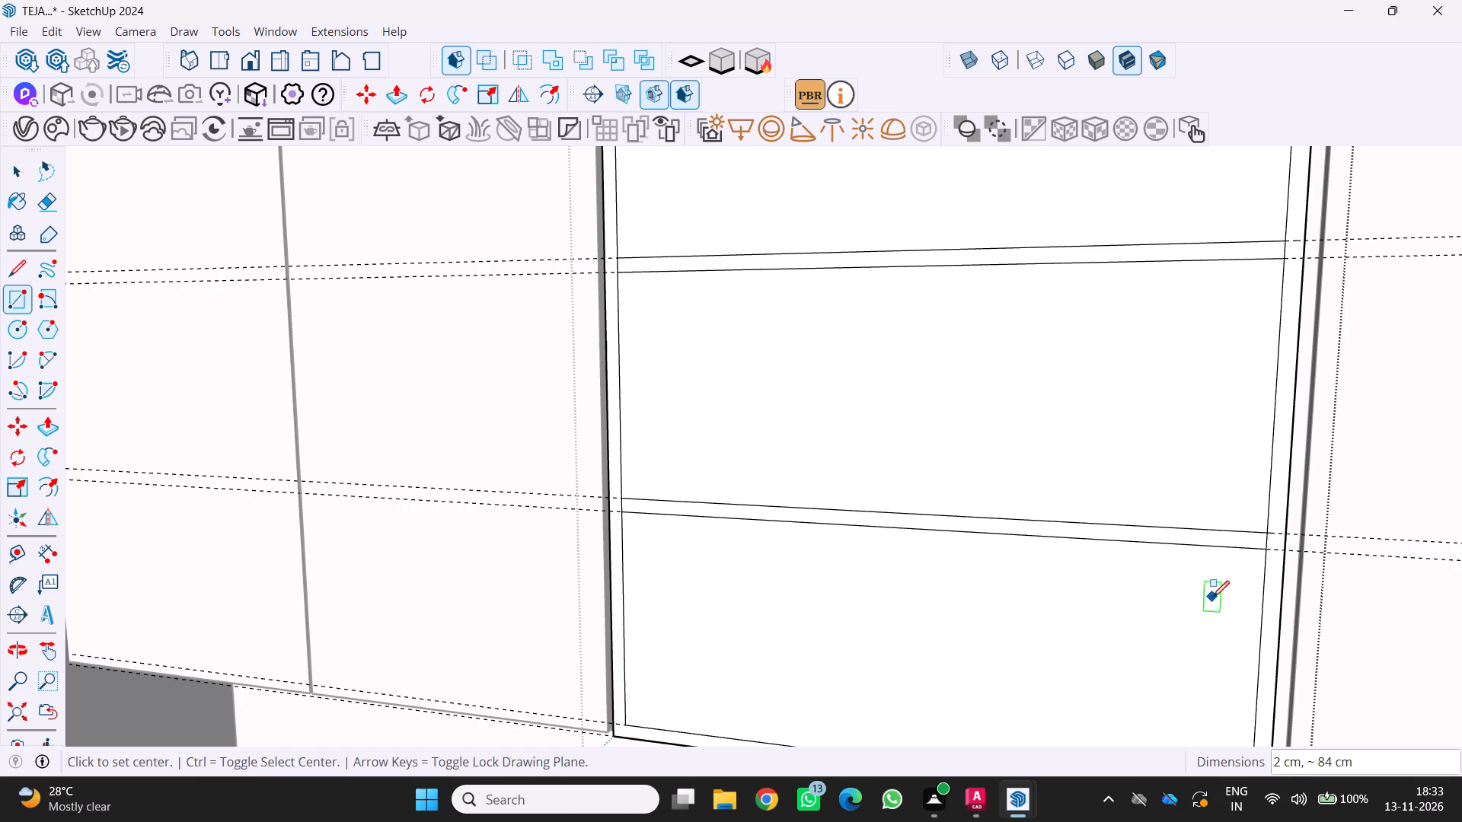
Erase the four intermediate guides running along the two shelf strips, keeping the pairs at the cabinet's top and bottom.
scroll(1229, 615, down, 7)
middle_drag(927, 675, 940, 674)
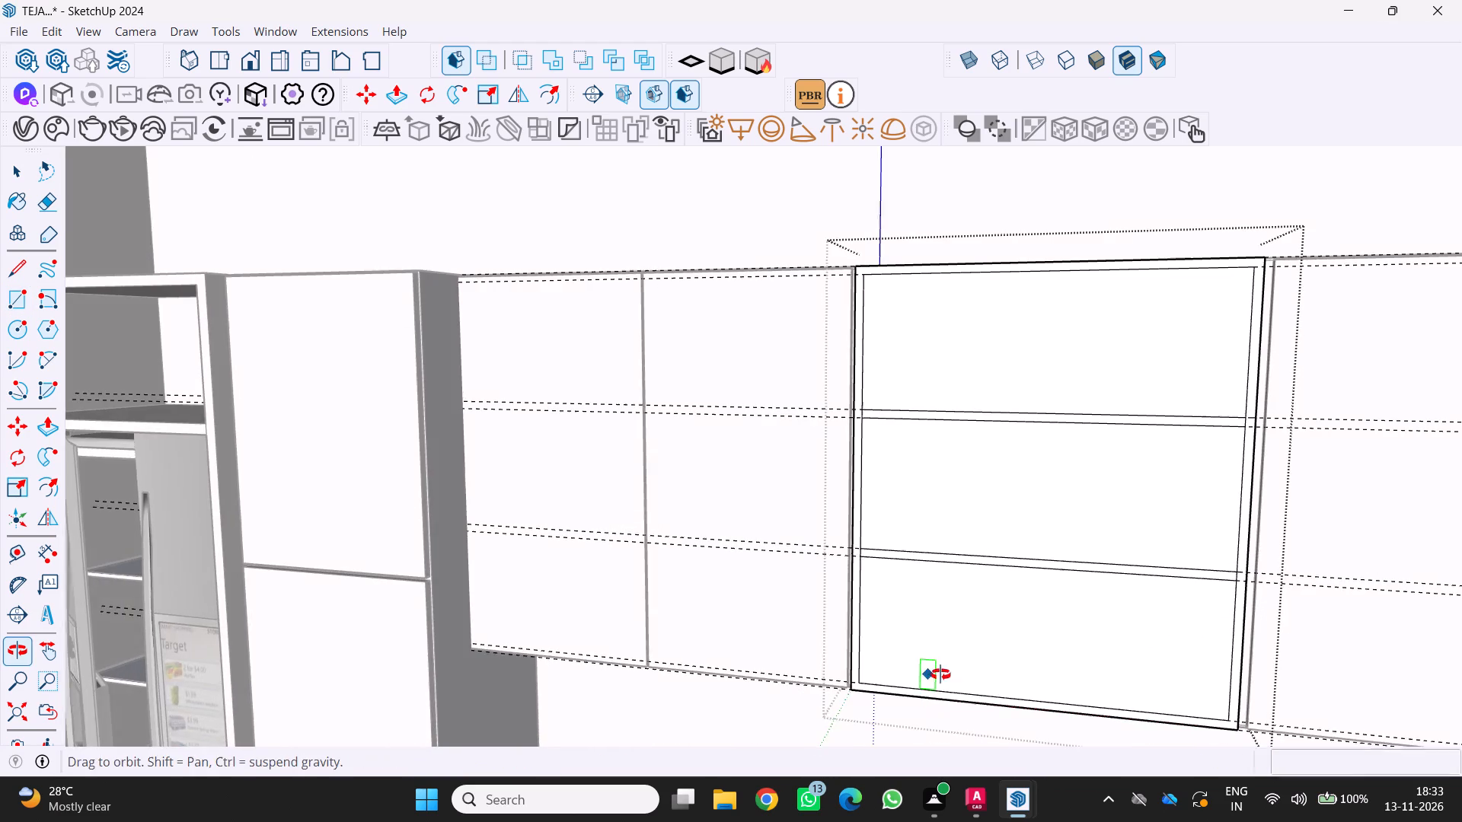
middle_drag(940, 674, 967, 666)
middle_click(969, 665)
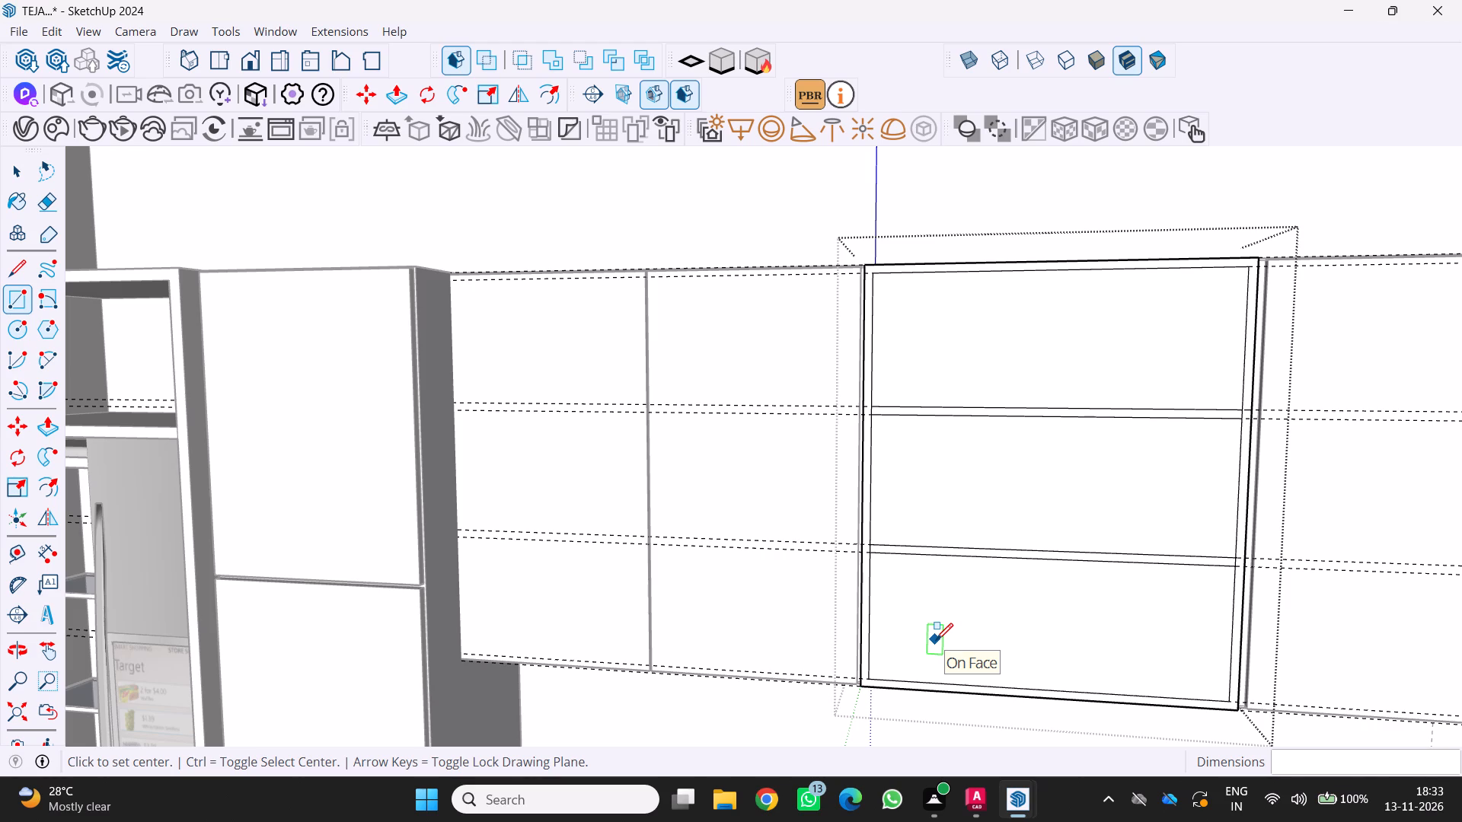
middle_click(956, 645)
scroll(962, 648, up, 1)
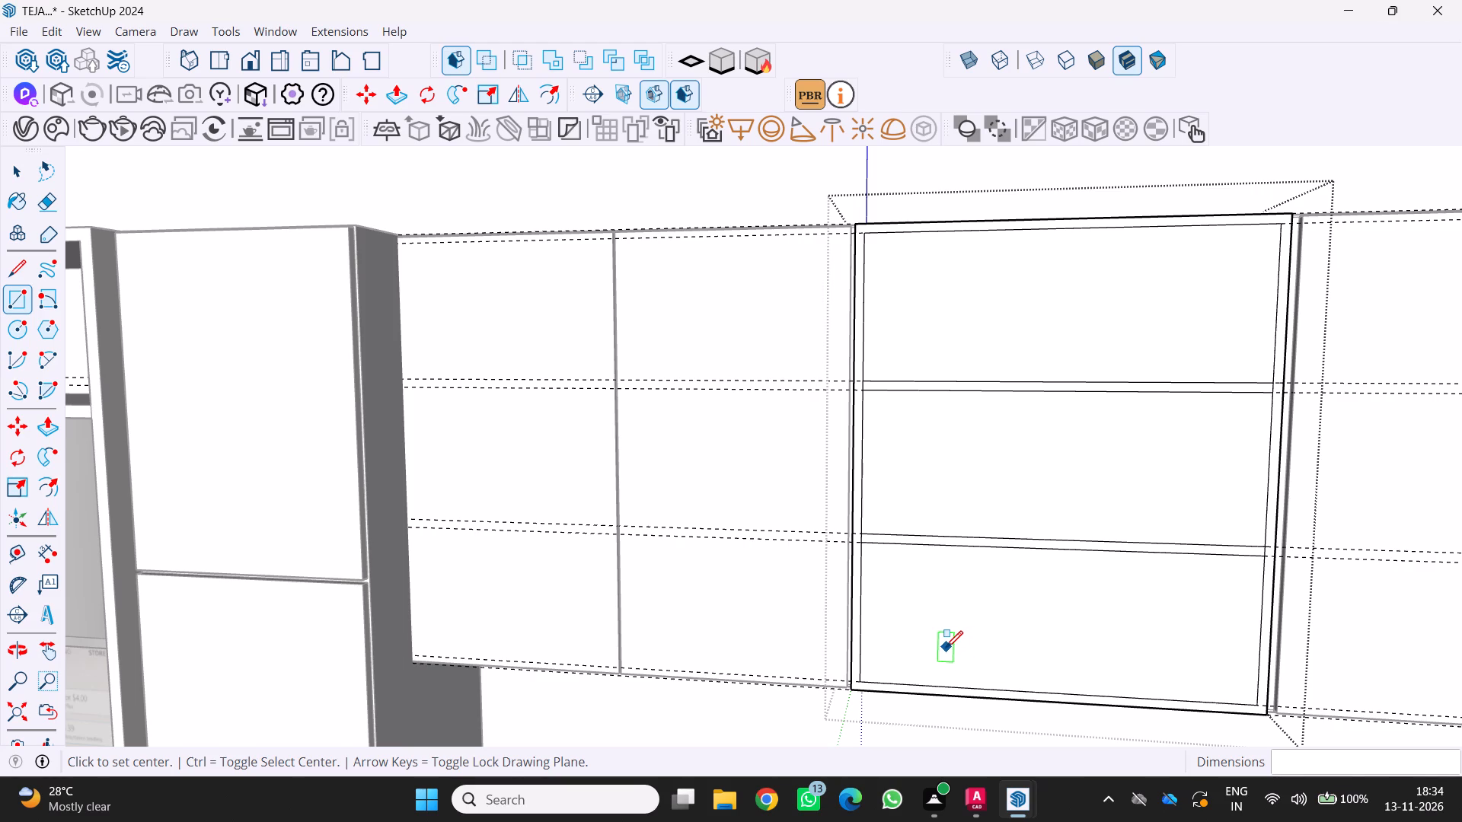
scroll(959, 552, down, 3)
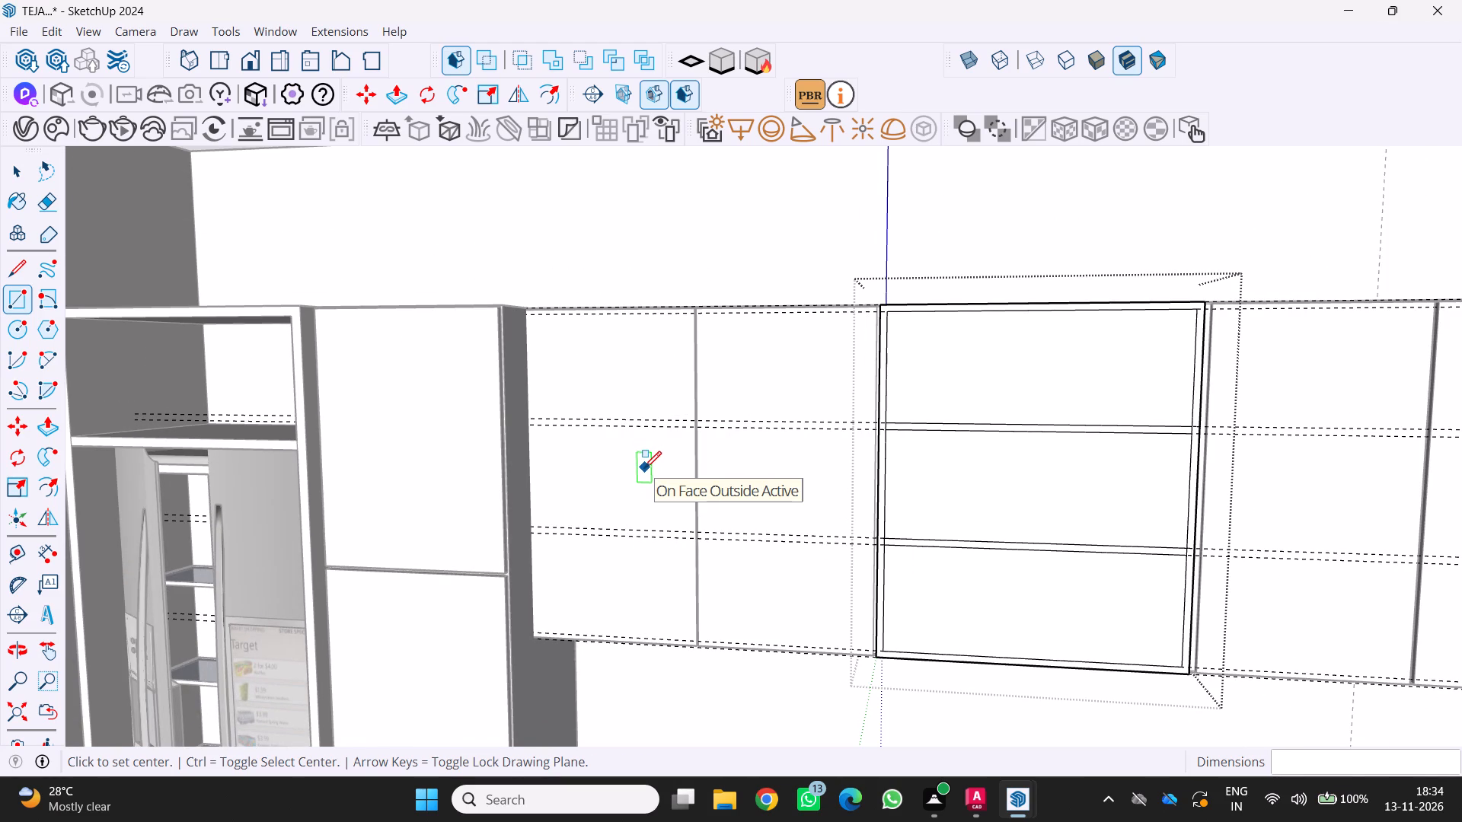
scroll(739, 466, down, 1)
middle_drag(762, 453, 803, 459)
middle_click(807, 459)
scroll(892, 423, up, 2)
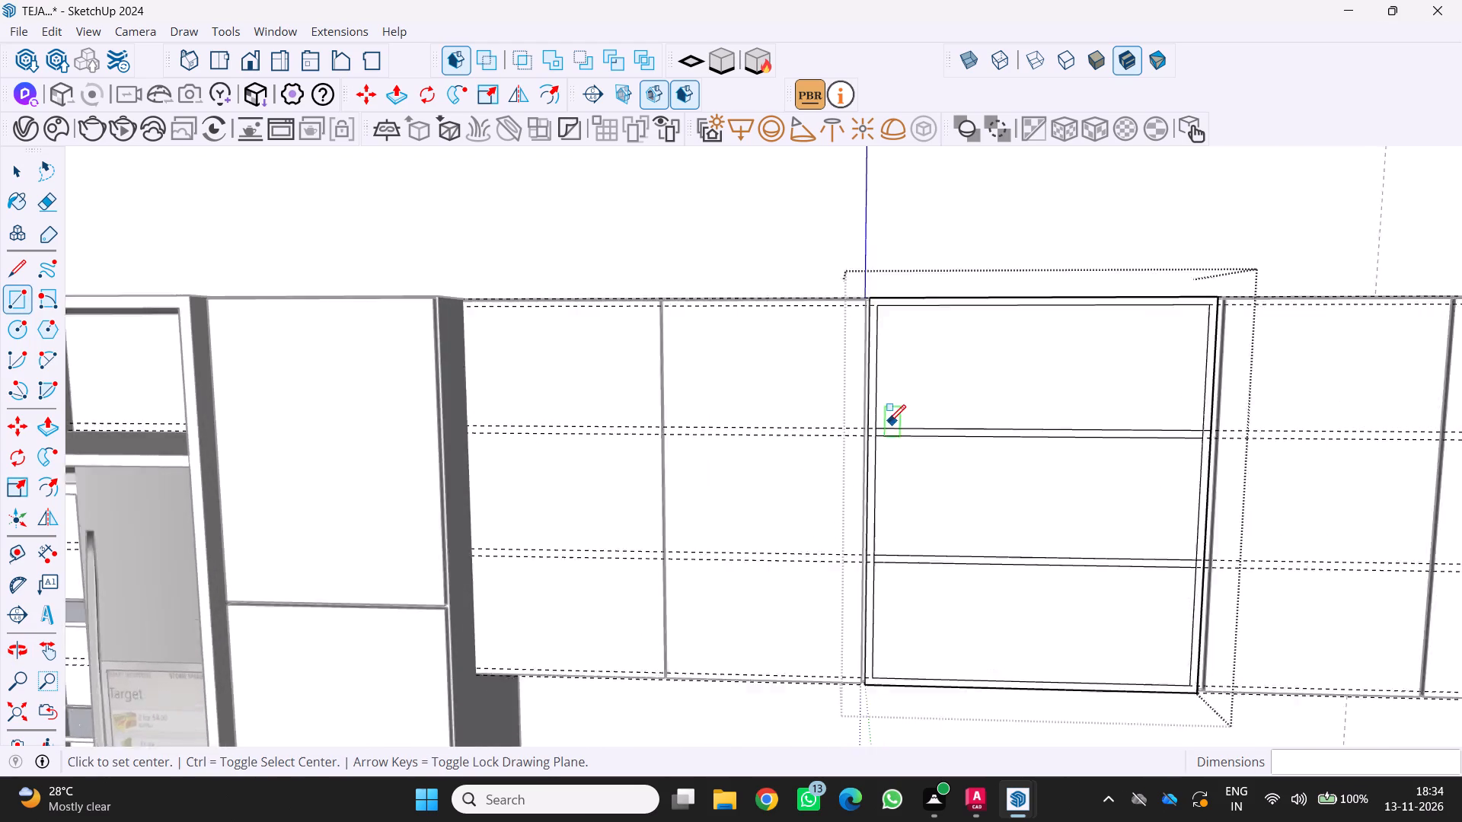
scroll(889, 422, up, 6)
middle_drag(844, 436, 866, 443)
middle_click(866, 443)
key(e)
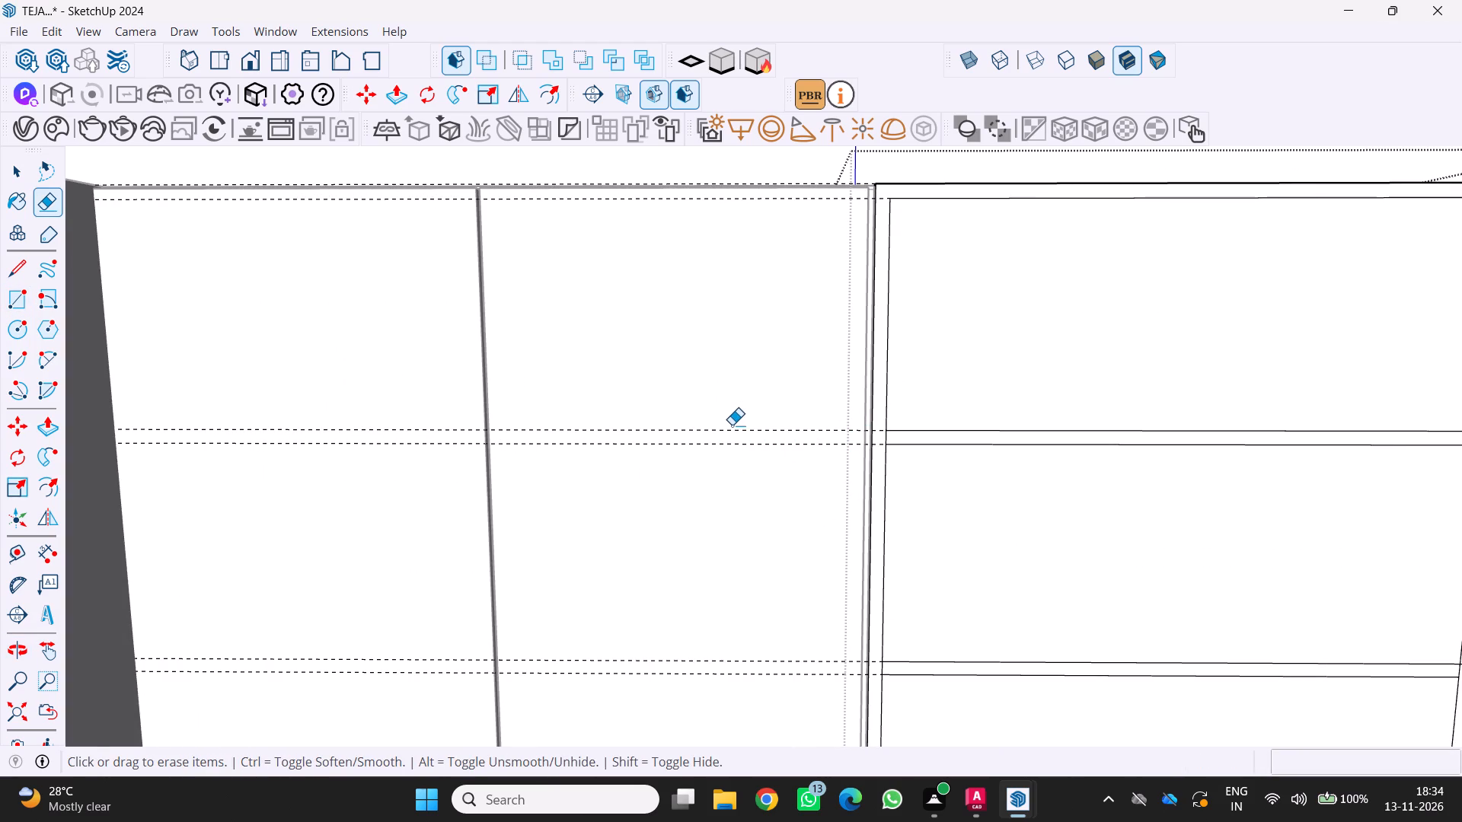
click(731, 429)
click(726, 441)
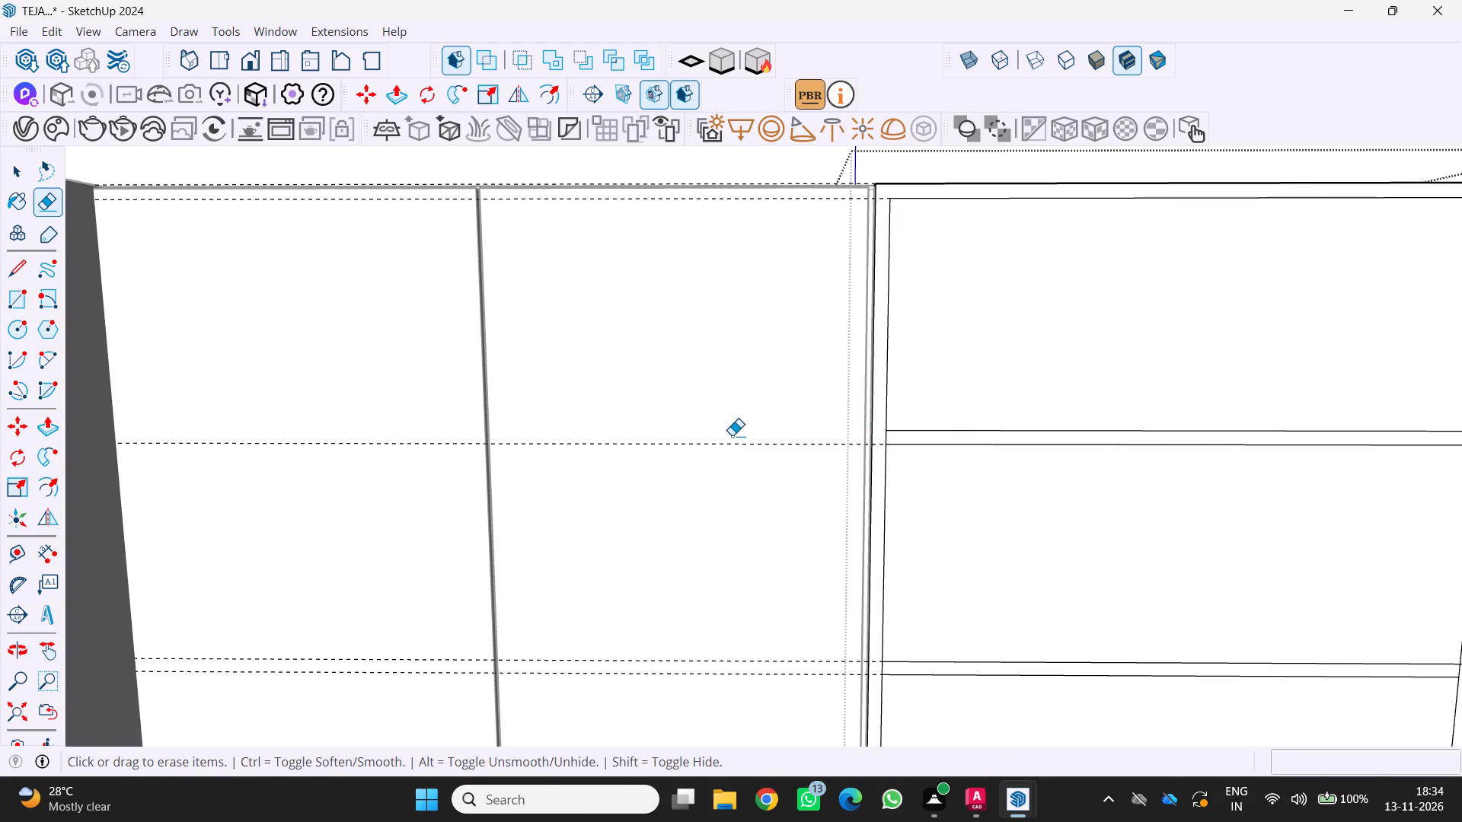
click(731, 441)
click(729, 445)
scroll(729, 448, down, 5)
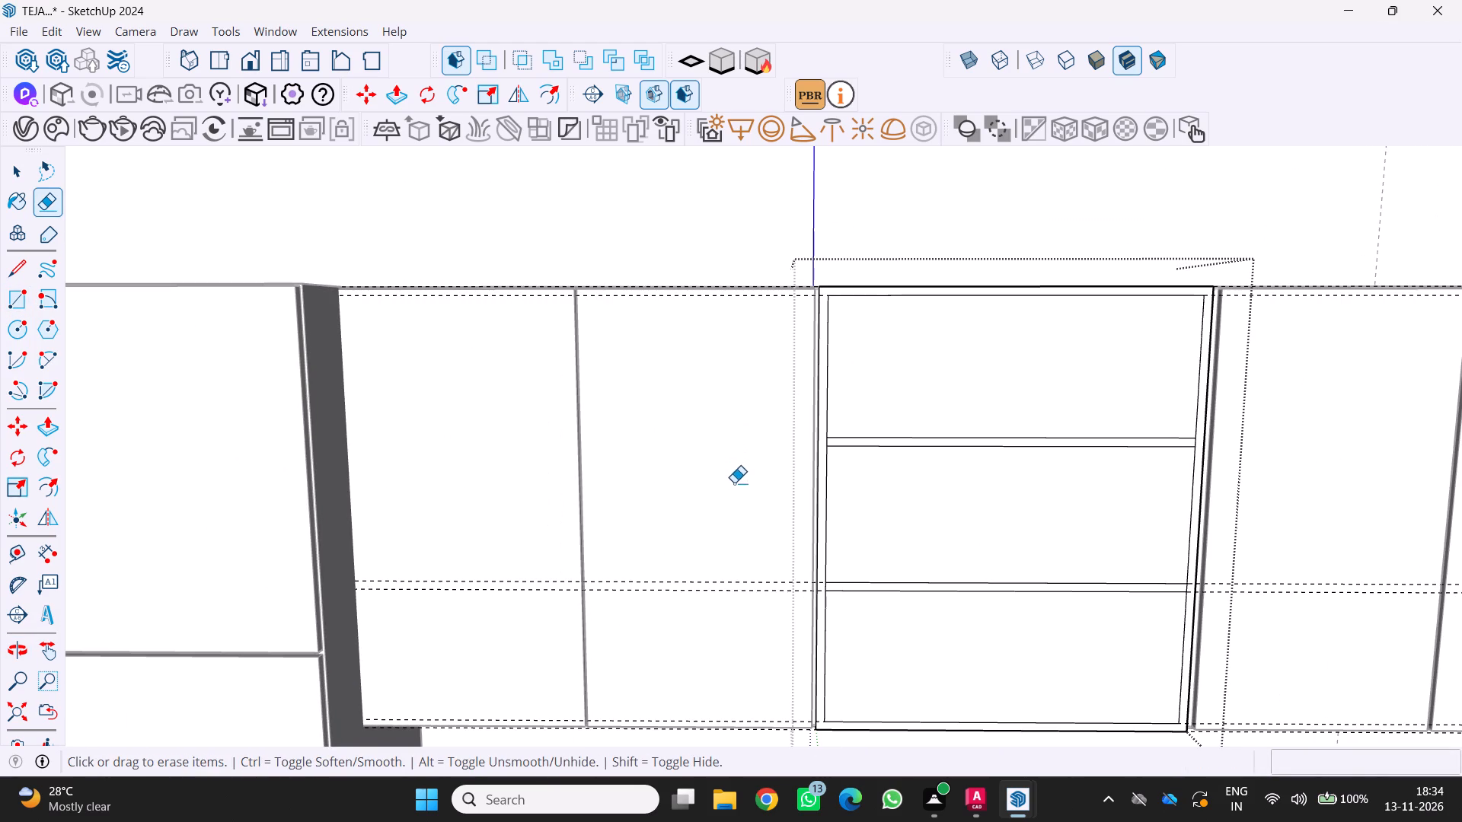
click(731, 585)
click(732, 589)
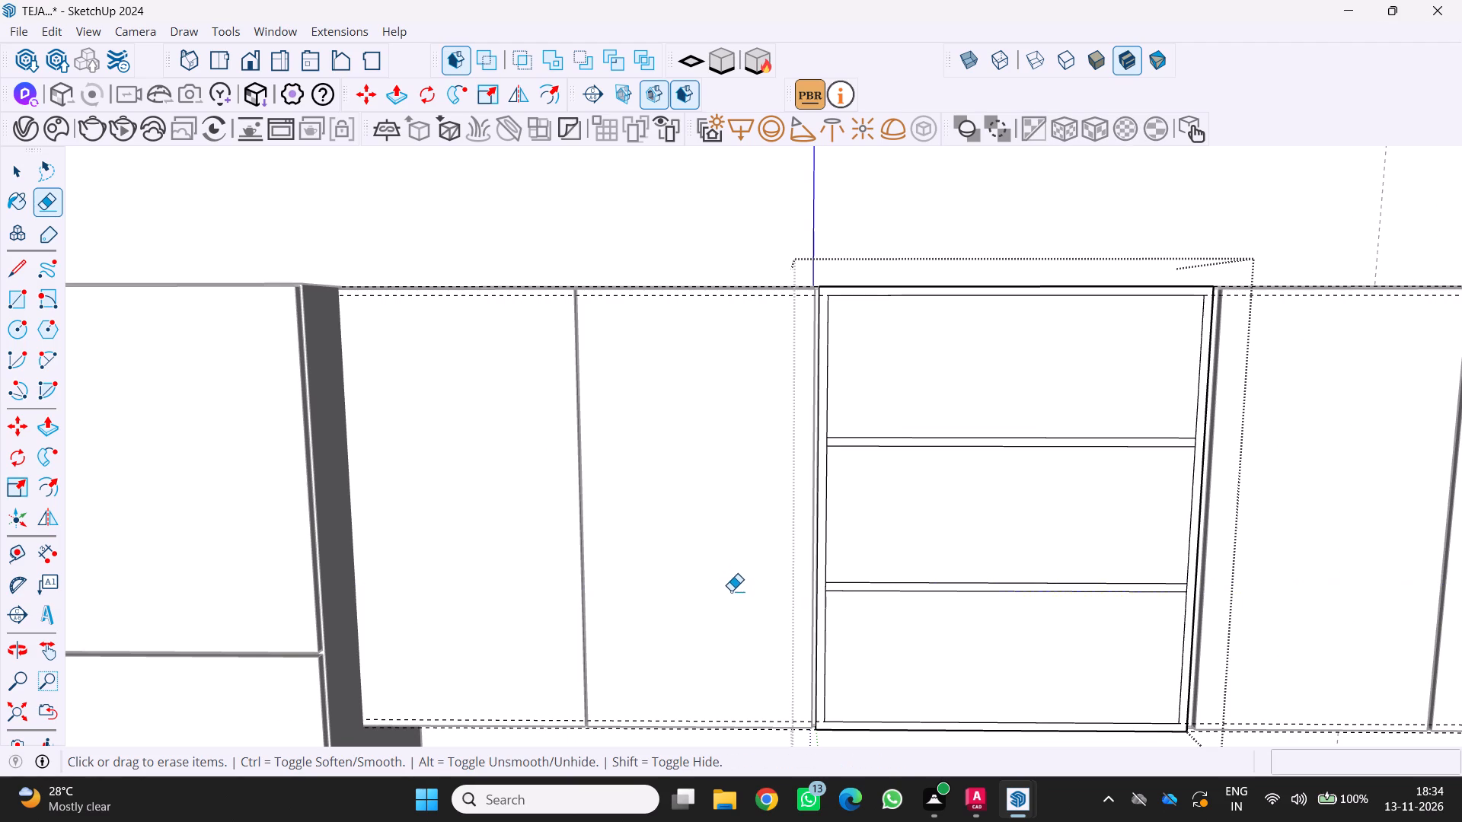
Erase the pair of guides running along the bottom frame border of the central wall cabinet.
scroll(725, 590, down, 5)
scroll(1022, 504, down, 4)
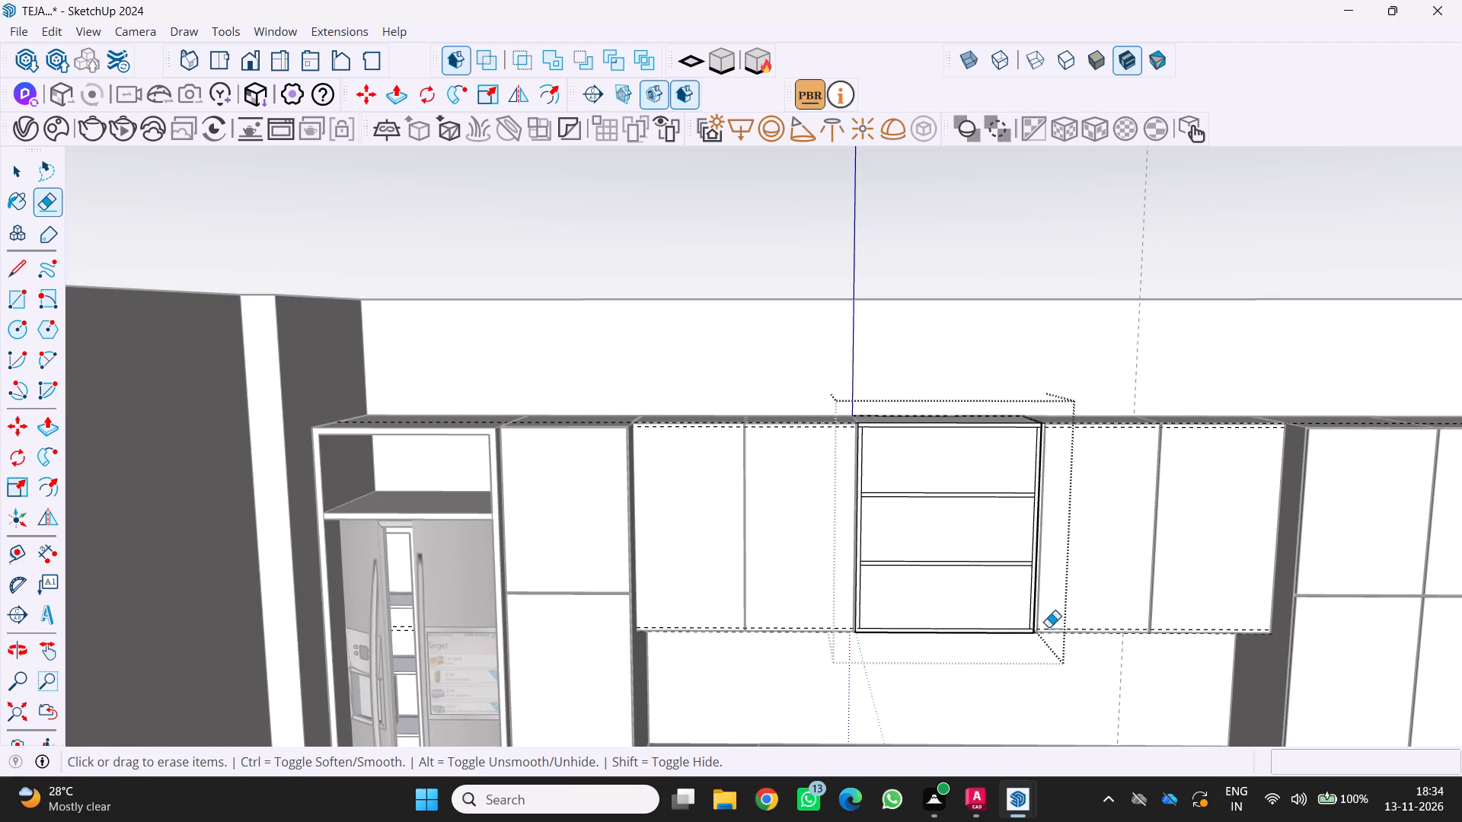
scroll(983, 686, up, 2)
scroll(1051, 655, up, 2)
middle_drag(1055, 646, 1052, 405)
scroll(1052, 405, up, 1)
middle_click(1052, 405)
scroll(1078, 664, up, 7)
scroll(1072, 484, up, 4)
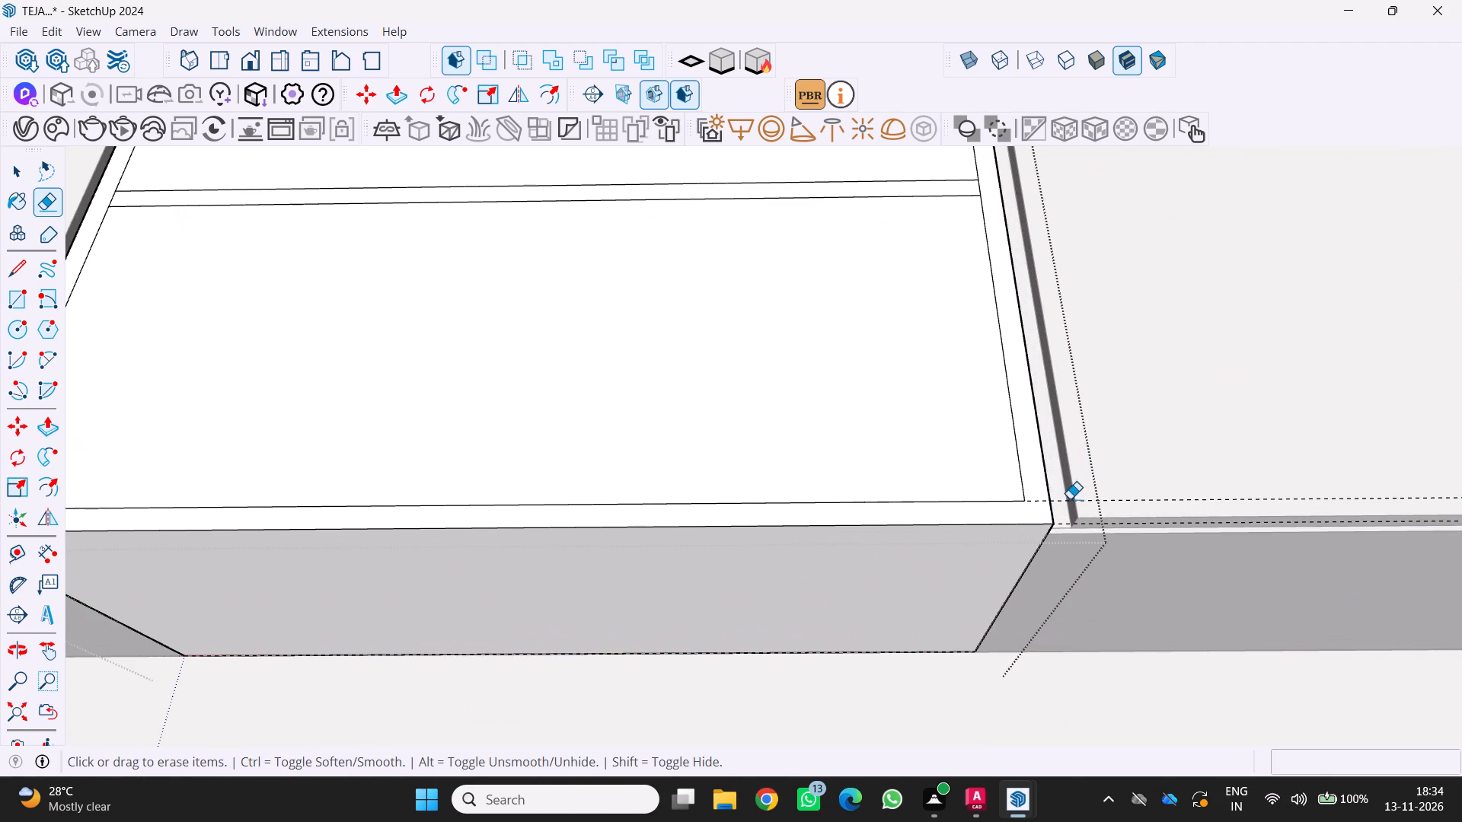
click(1059, 504)
click(1061, 505)
click(1059, 499)
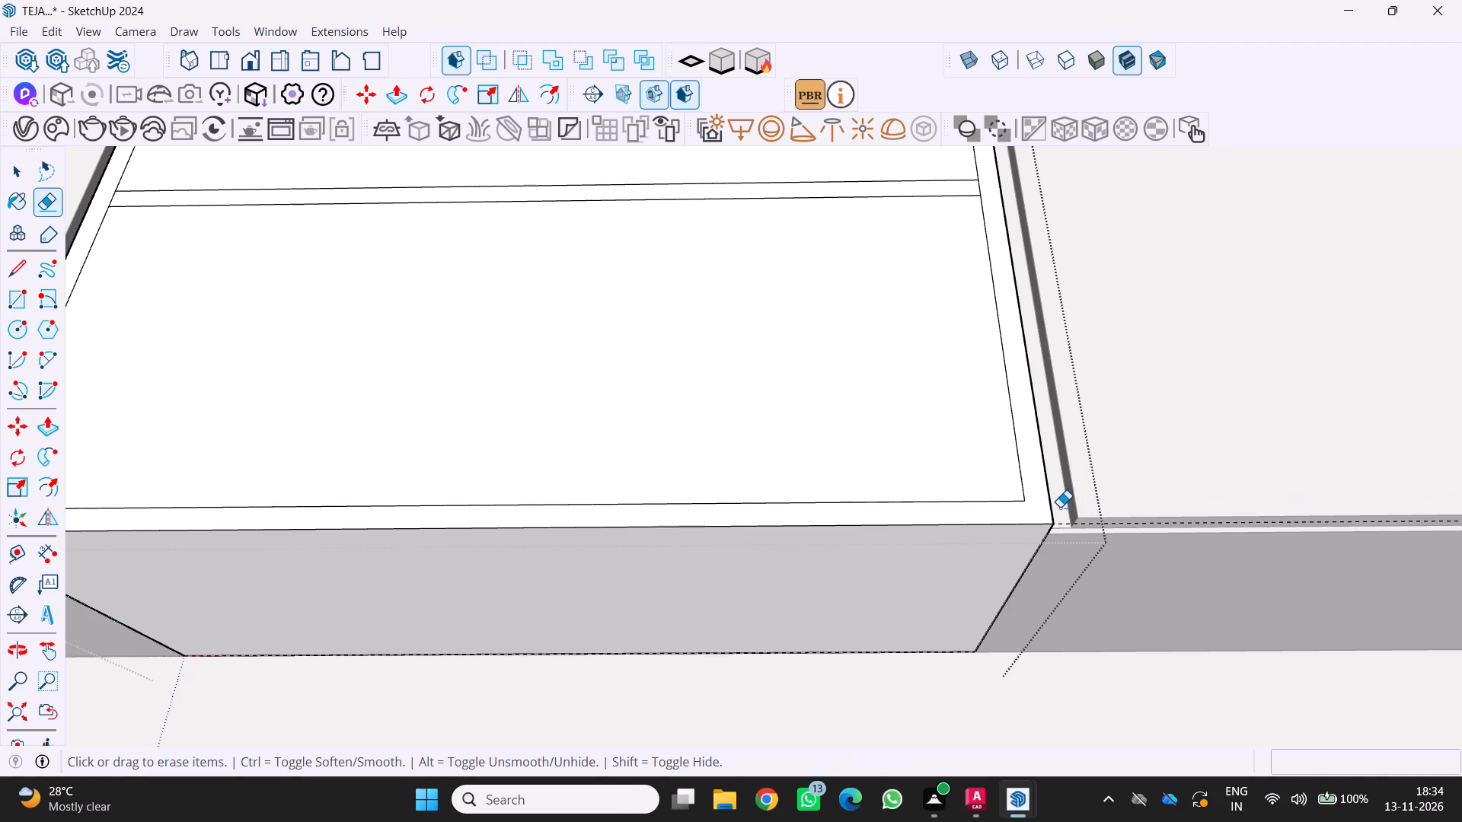
click(1065, 527)
Erase the remaining pair of guides along the central wall cabinet's top frame border.
scroll(1057, 536, down, 16)
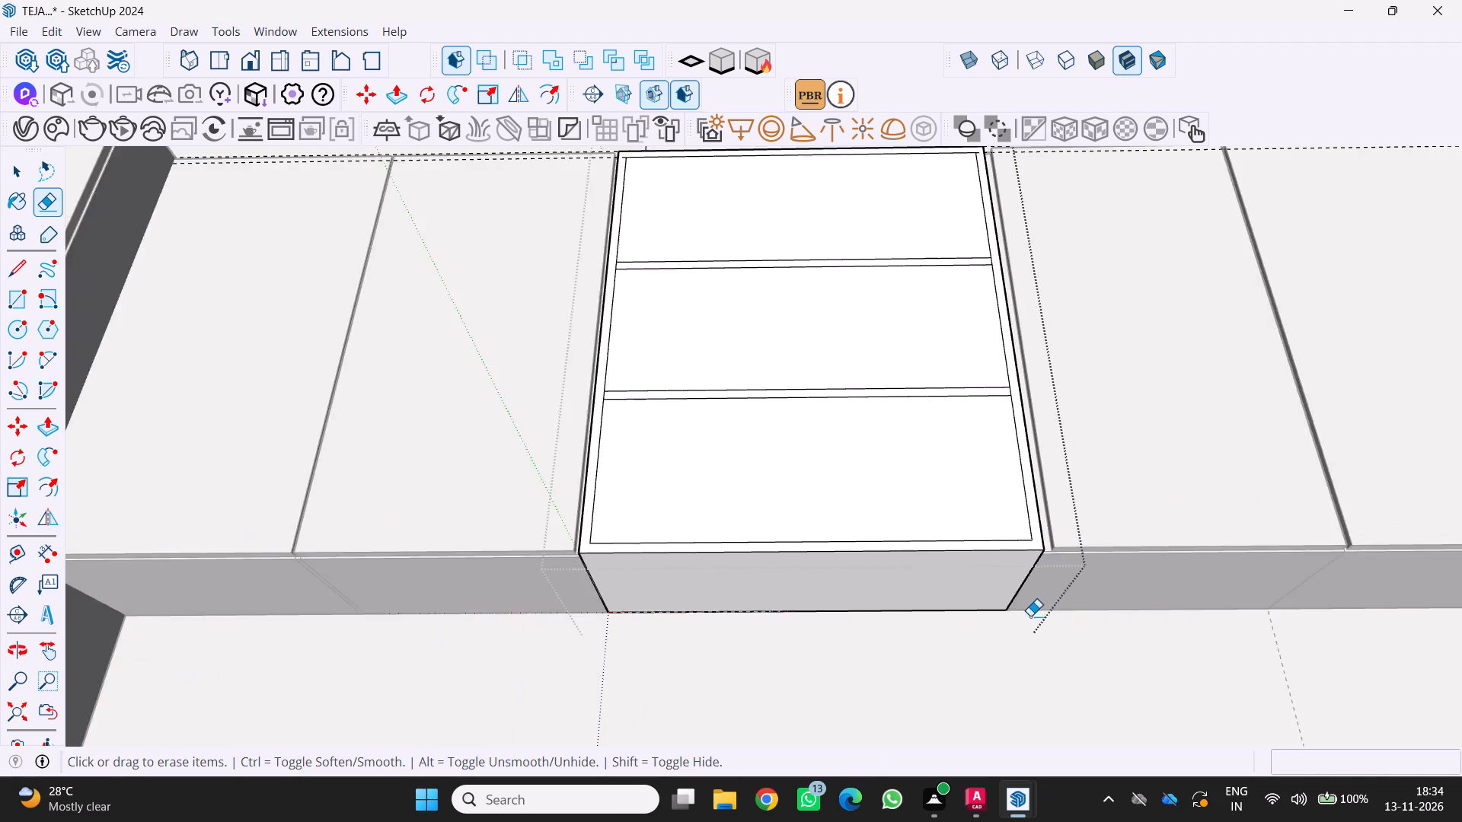
scroll(1030, 616, down, 1)
middle_drag(969, 205, 883, 502)
middle_click(883, 502)
scroll(1007, 371, up, 15)
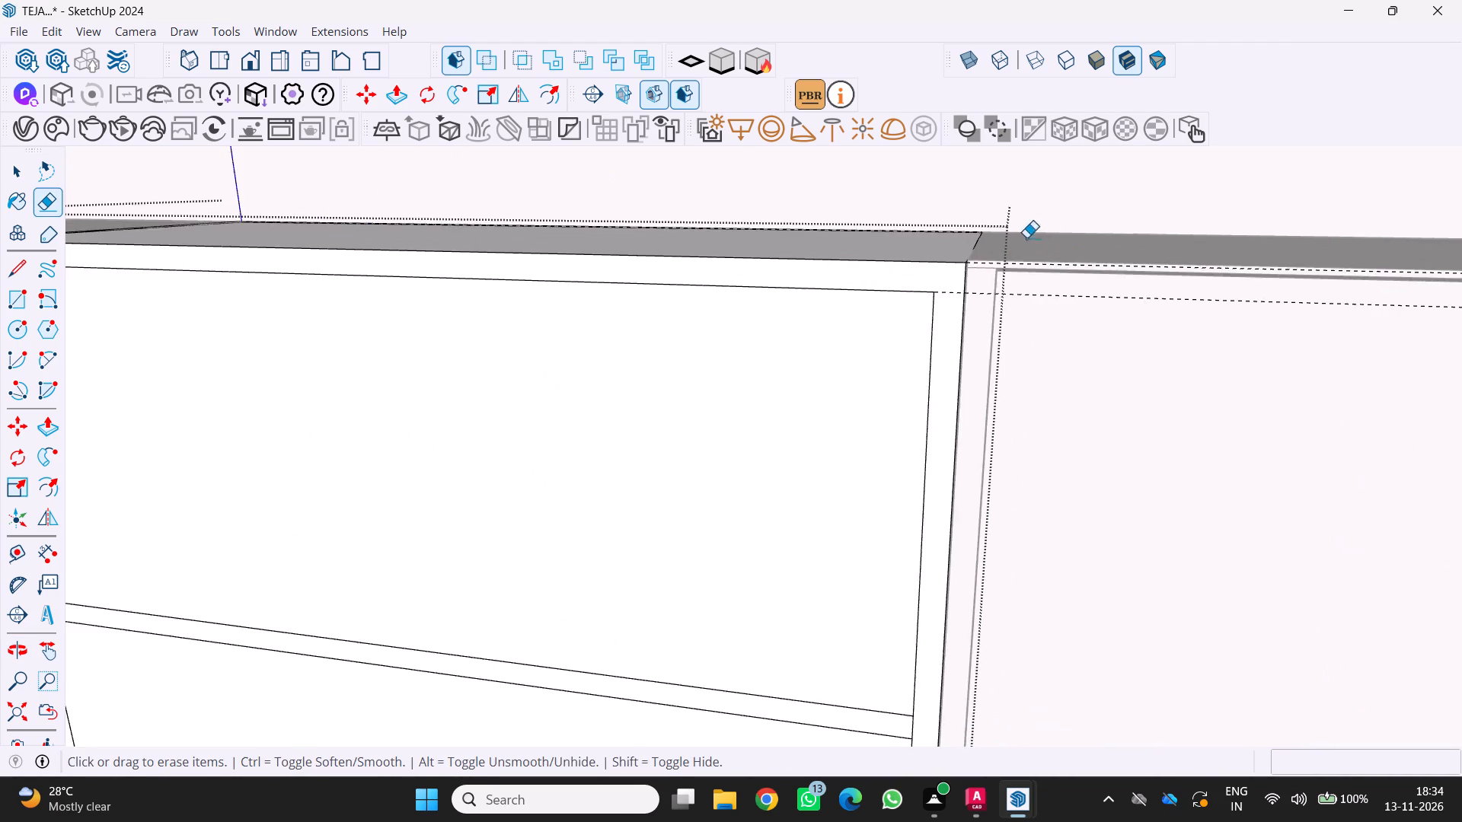
scroll(1026, 237, up, 9)
click(966, 335)
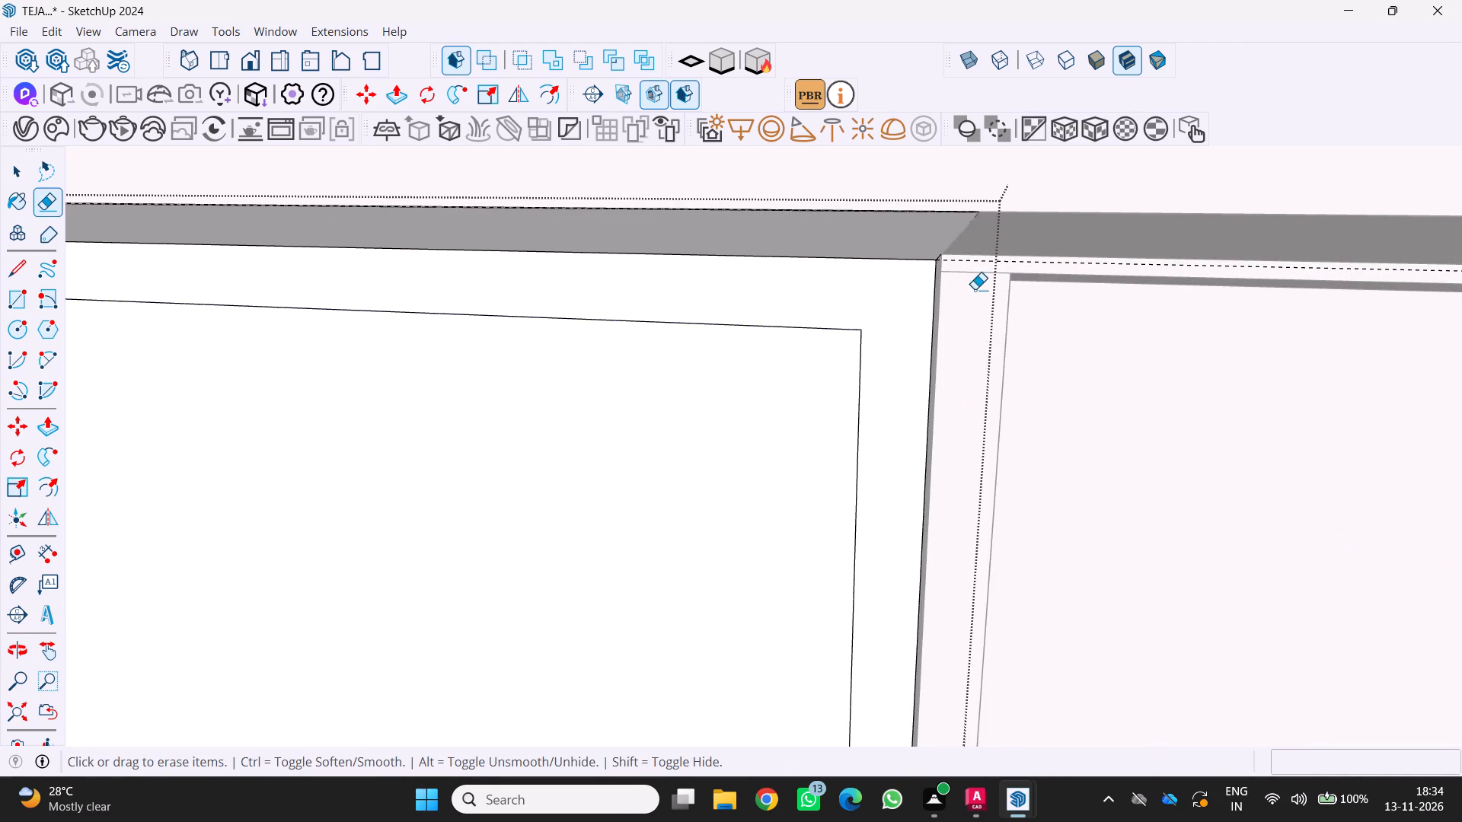
scroll(973, 270, up, 3)
click(972, 260)
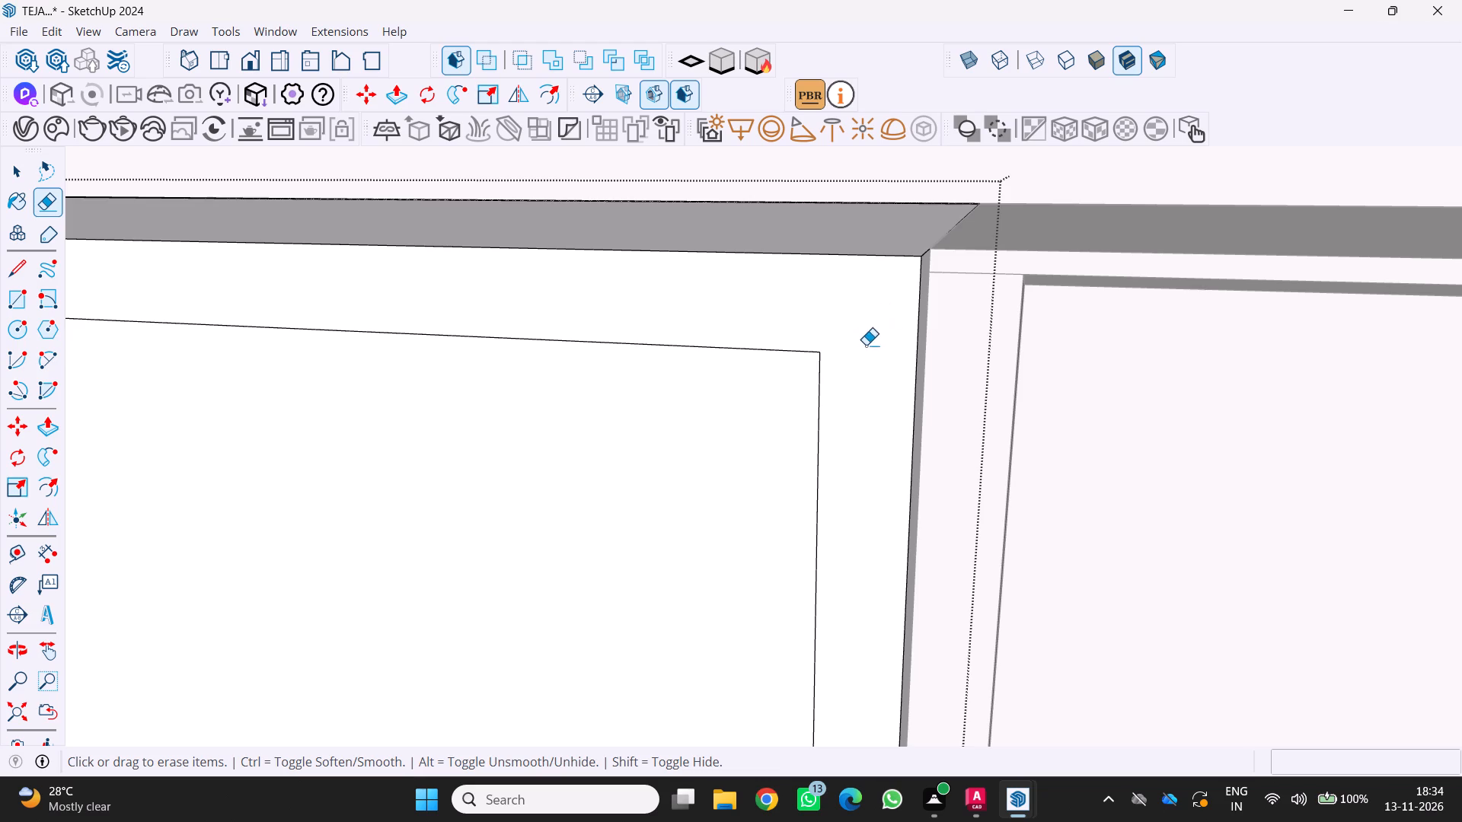
Push the central cabinet's top compartment face 30 cm inward, above the upper shelf.
scroll(920, 361, up, 2)
scroll(1046, 362, down, 20)
scroll(1046, 362, down, 6)
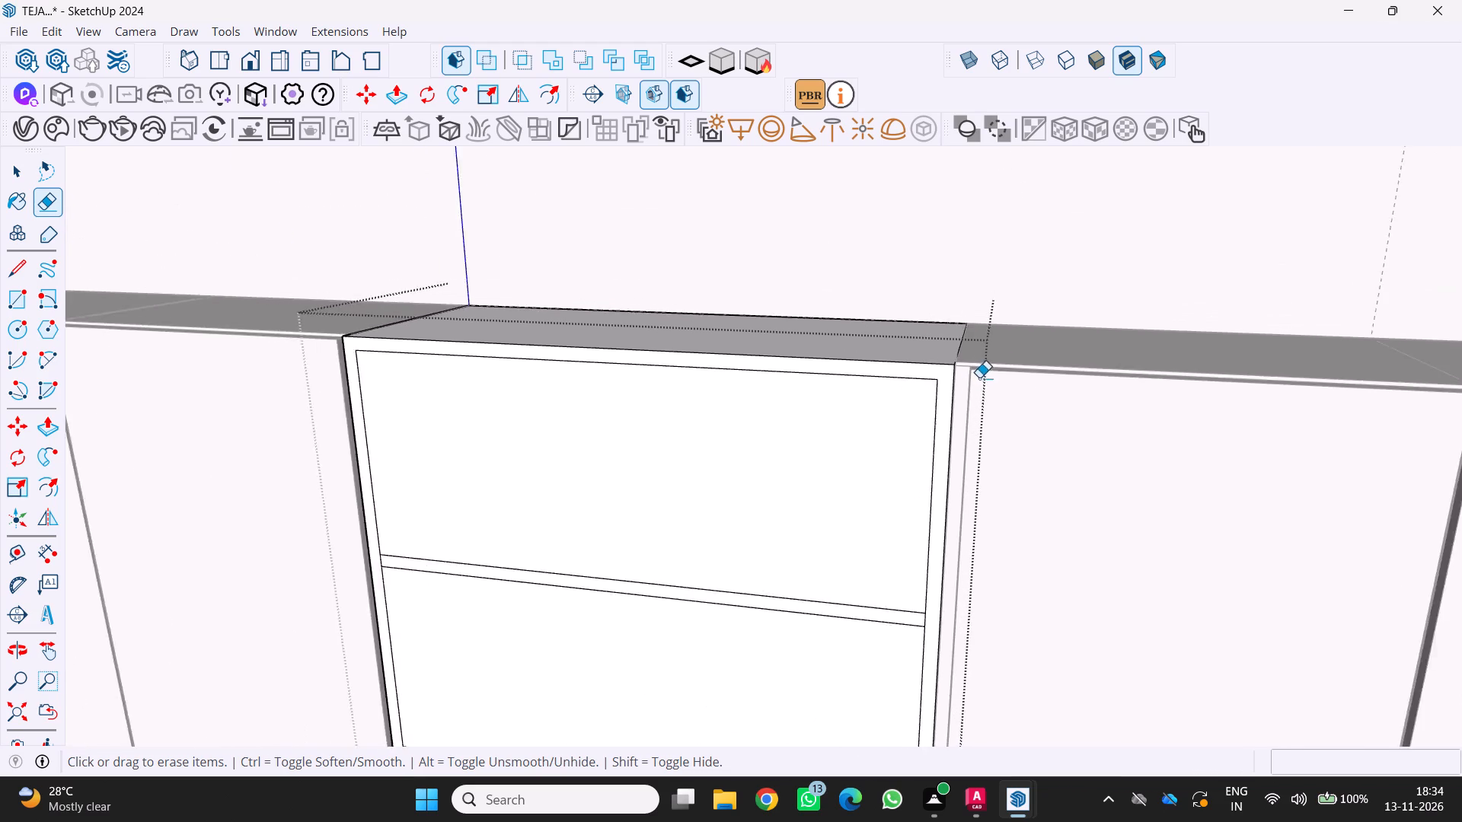
scroll(979, 378, down, 2)
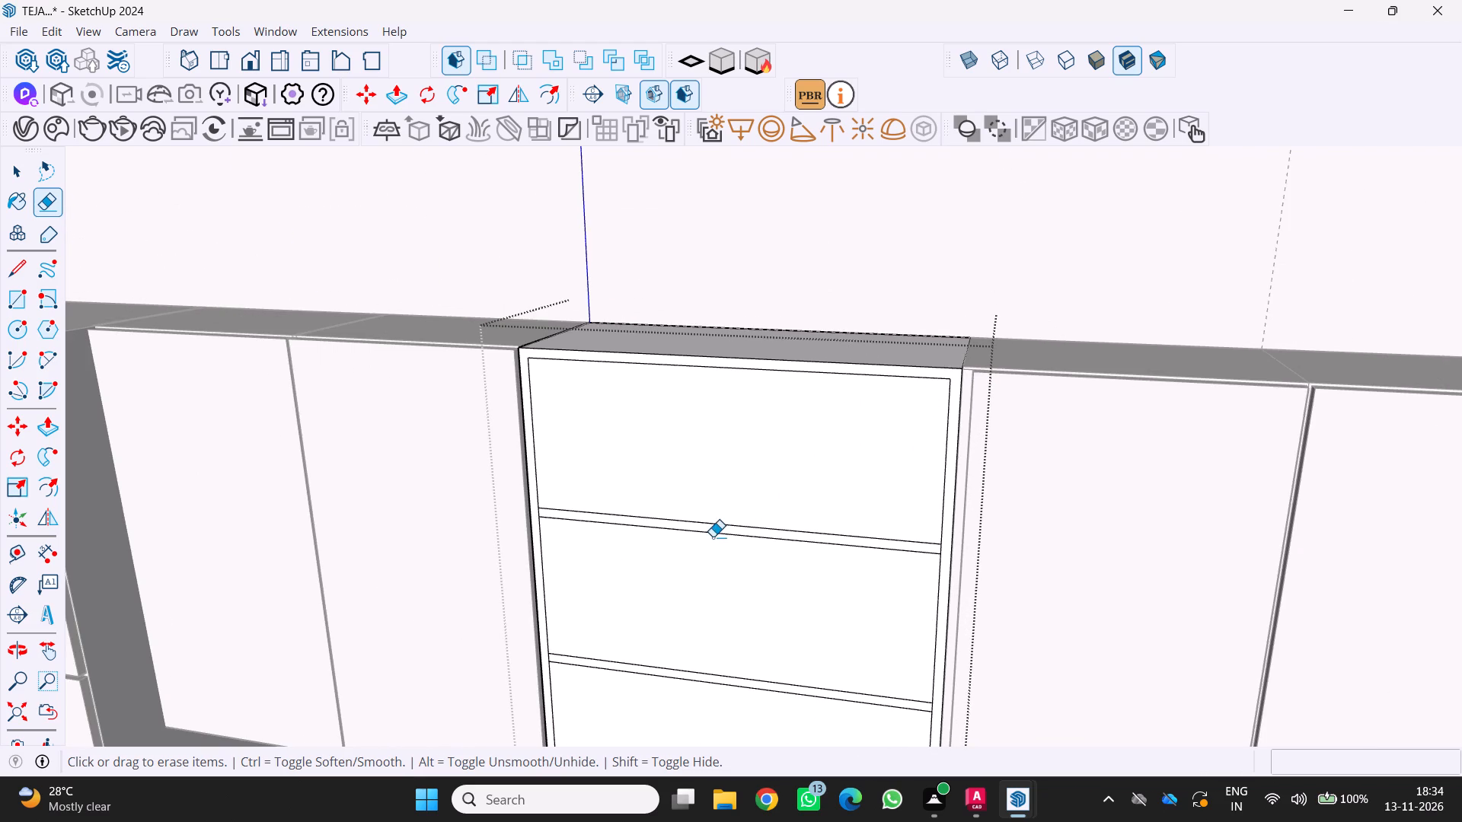
scroll(713, 532, up, 2)
scroll(713, 532, down, 17)
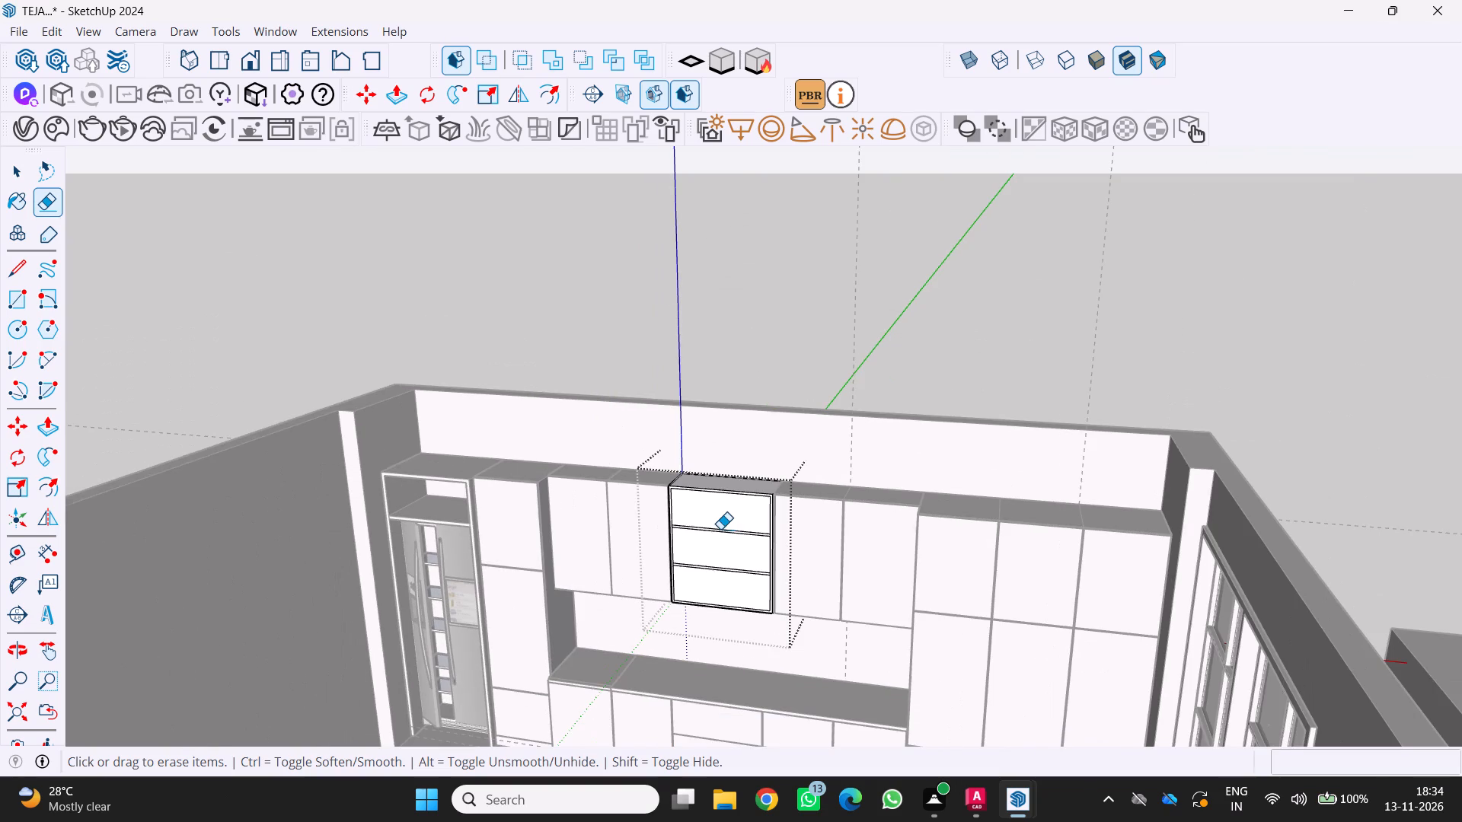
scroll(726, 527, up, 4)
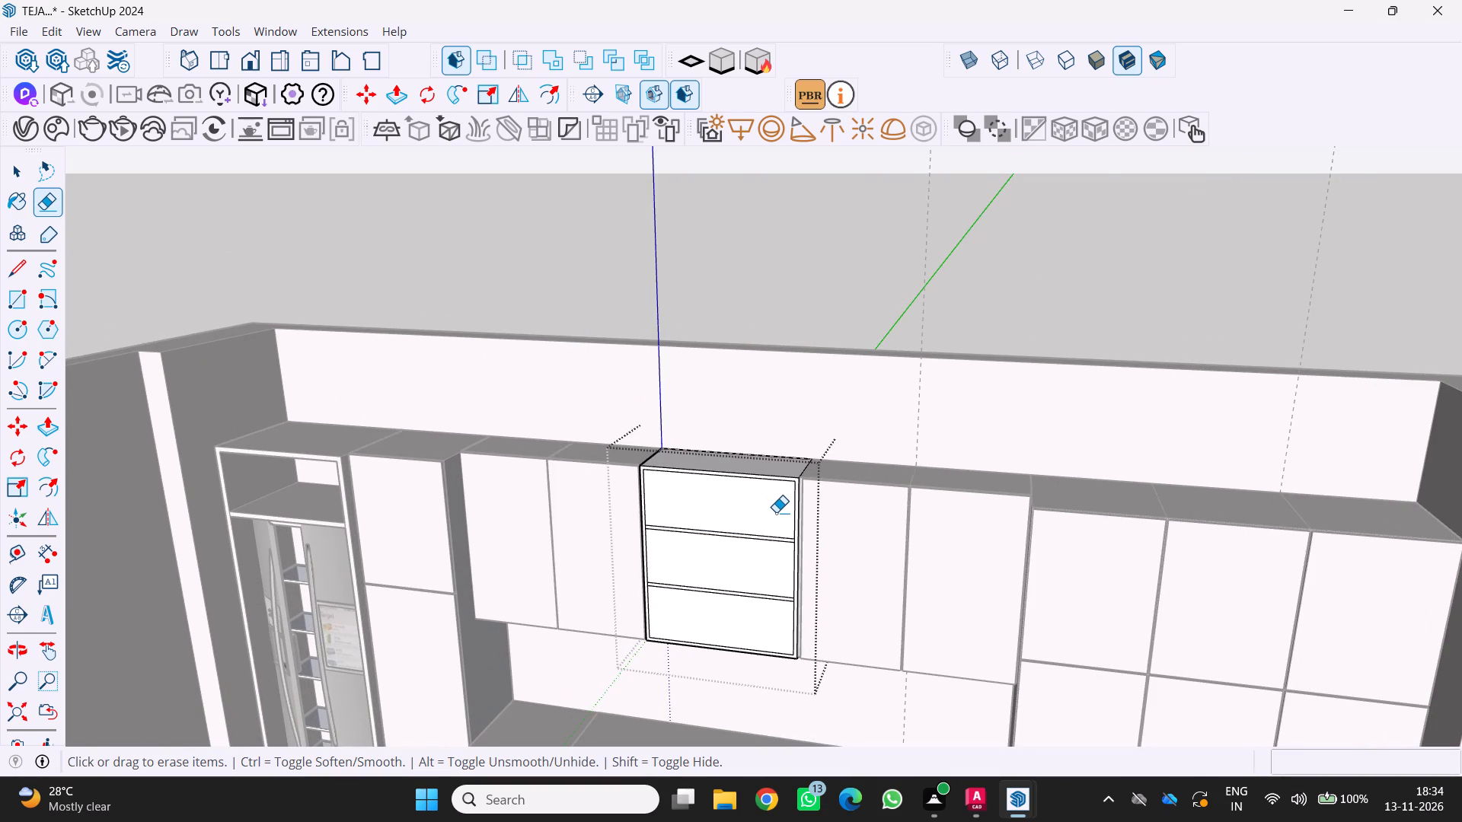
scroll(776, 512, up, 1)
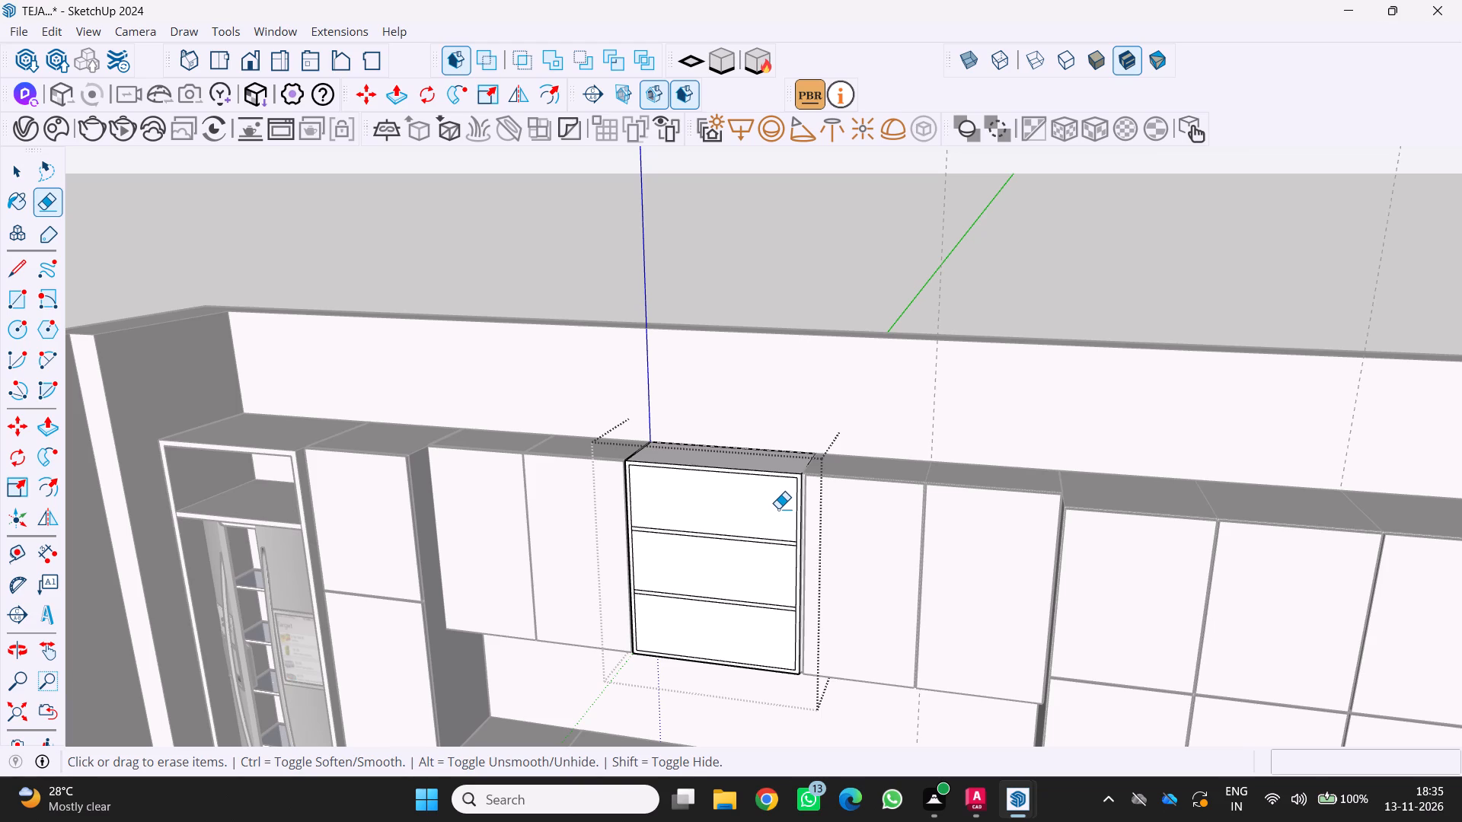
scroll(768, 507, up, 1)
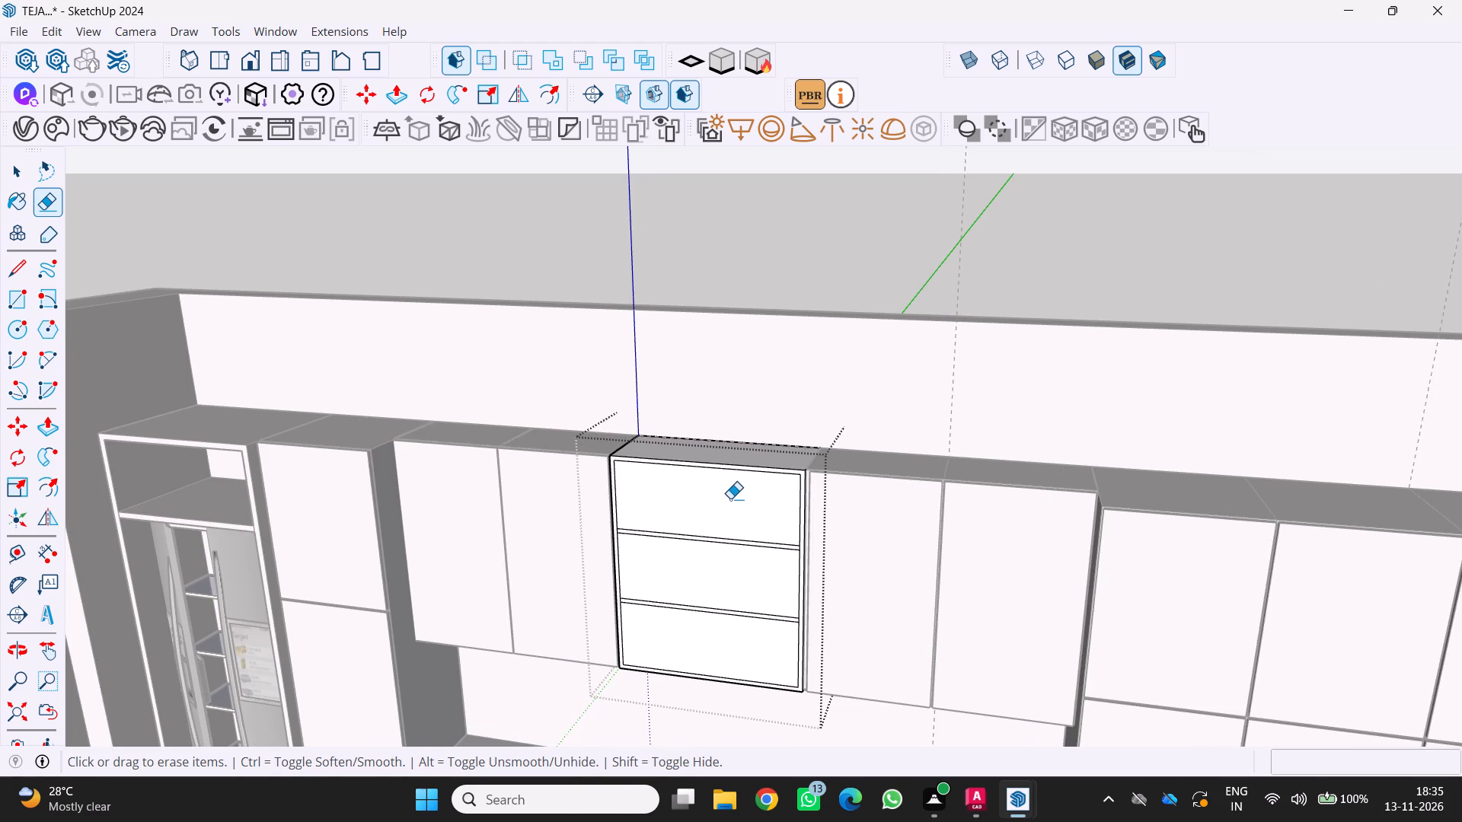
key(p)
click(745, 499)
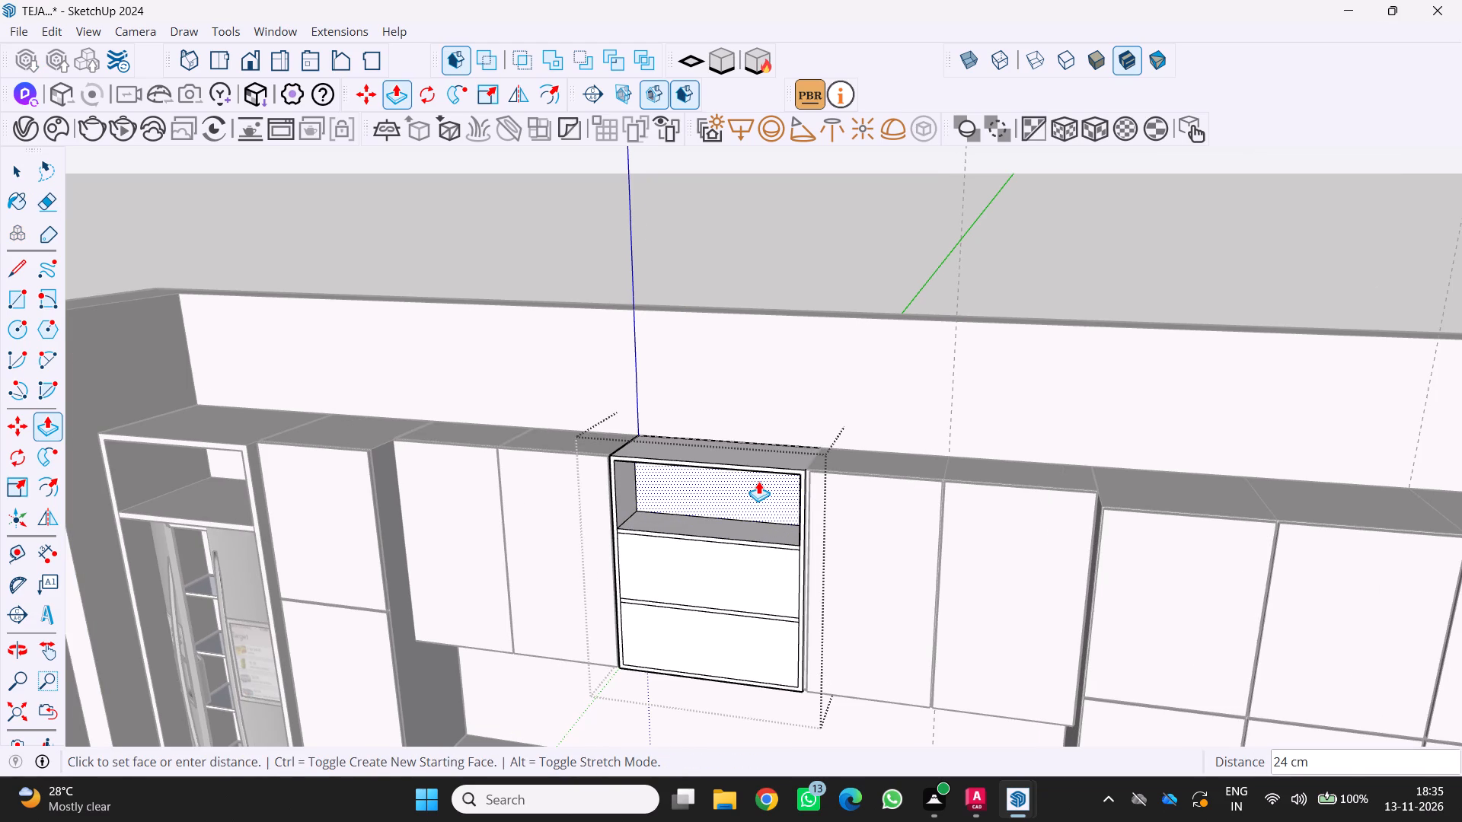
text(30)
key(Return)
Push the middle compartment face inward 30 cm, matching the top one, and the bottom compartment face inward about 32 cm.
middle_drag(755, 488, 799, 462)
scroll(755, 488, up, 1)
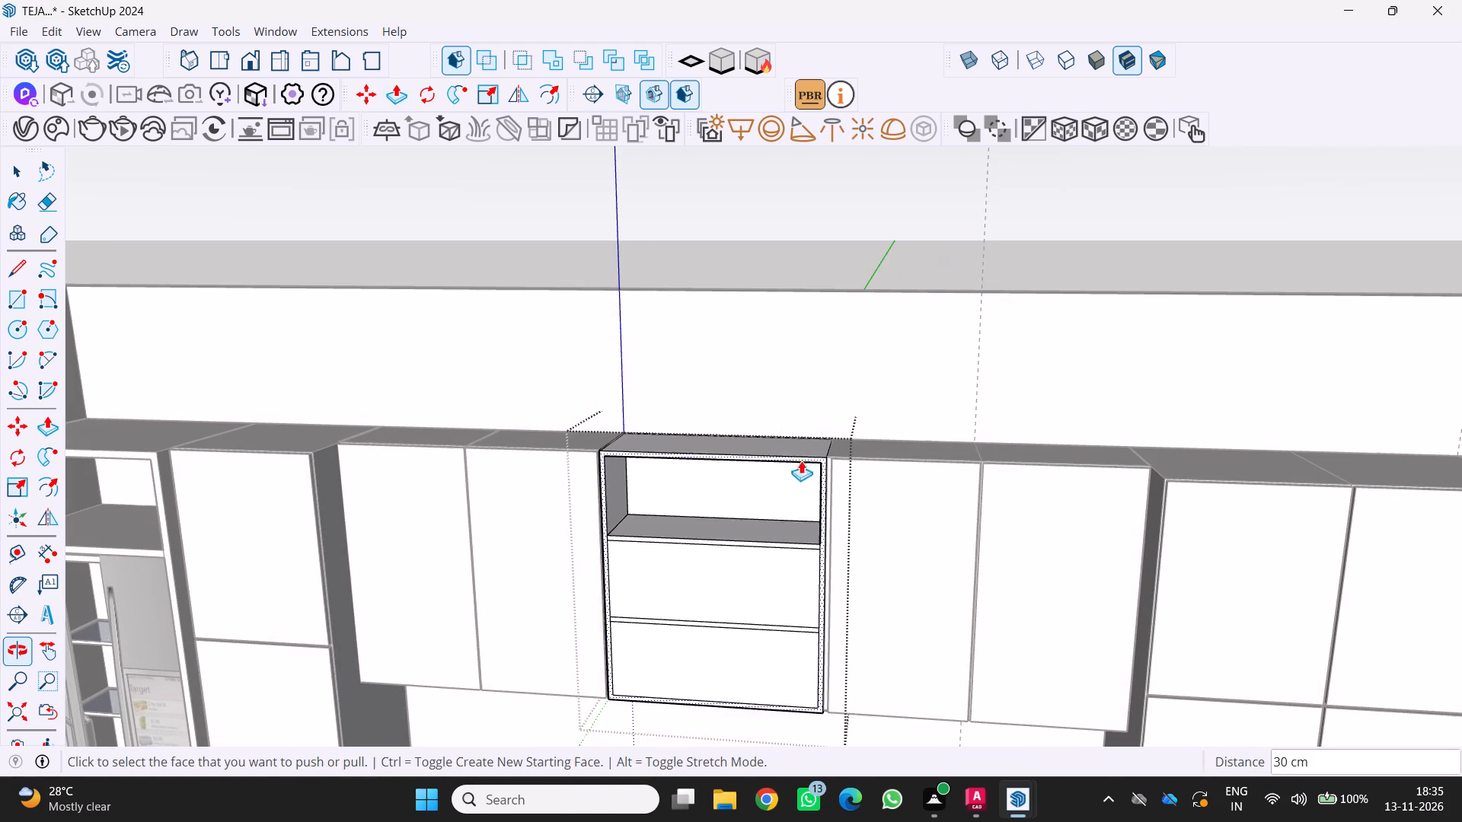
click(747, 578)
click(765, 505)
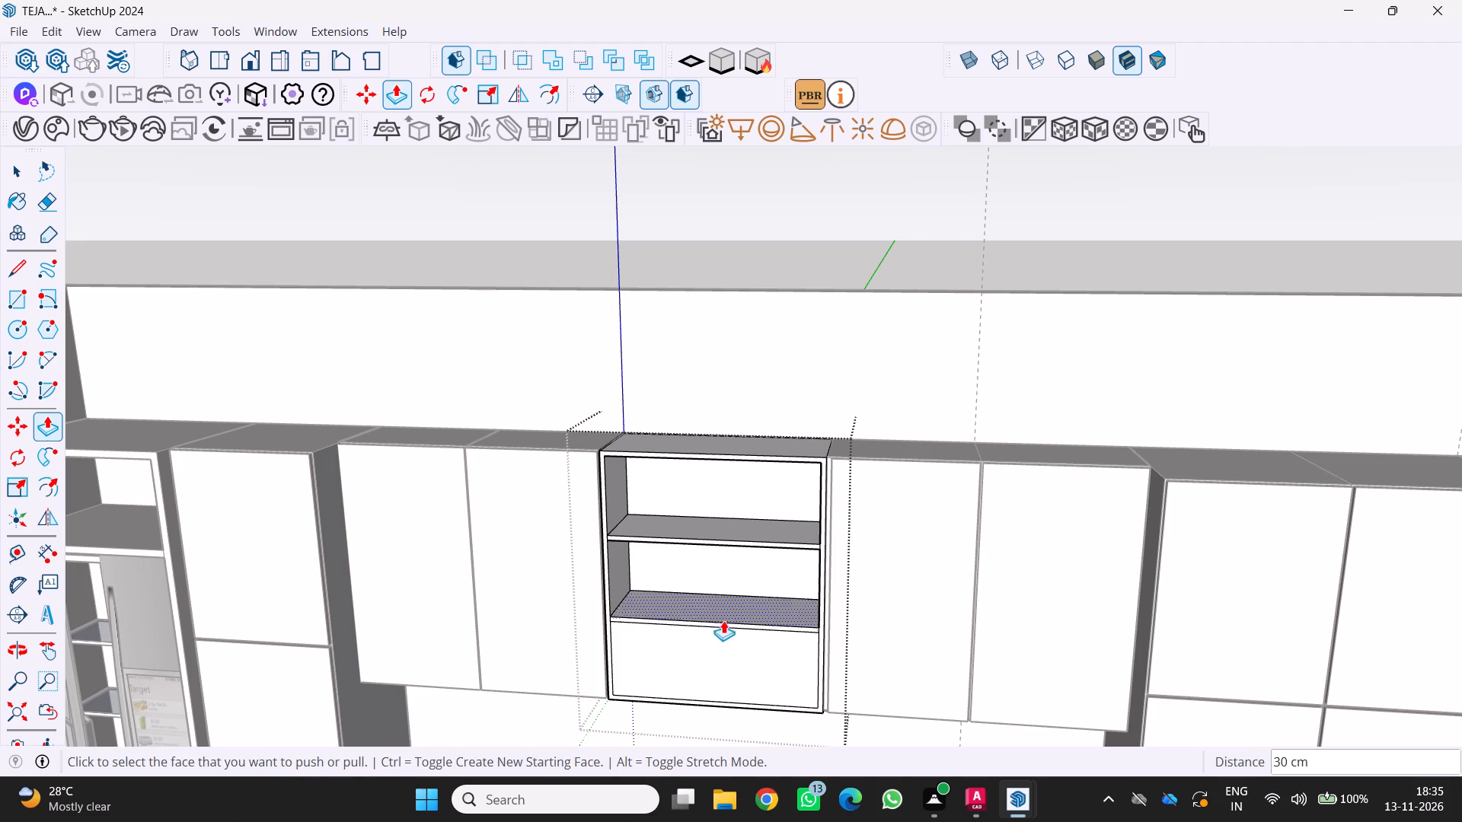
click(721, 640)
click(714, 652)
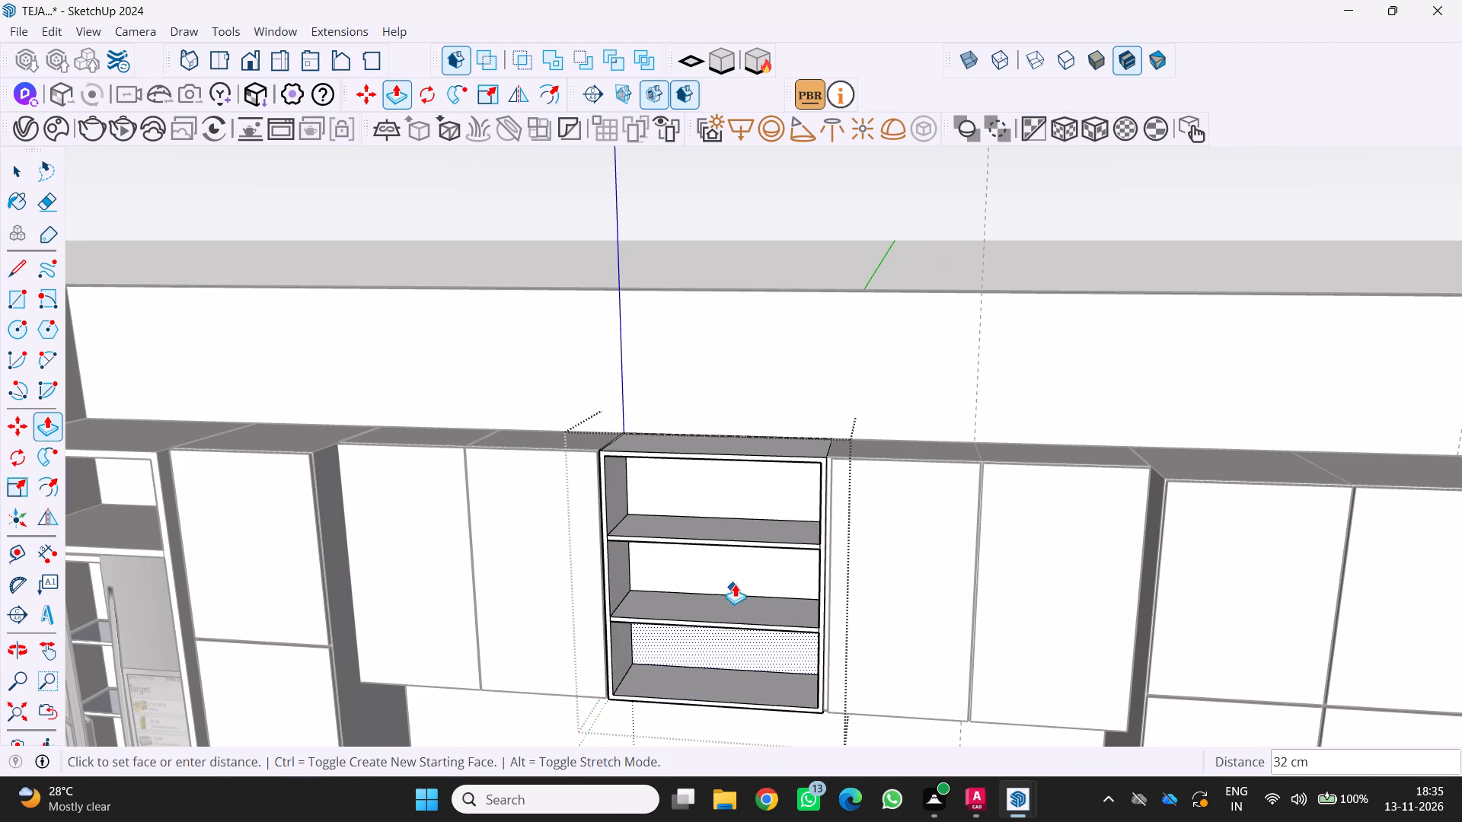
click(736, 555)
Finish editing the central shelf cabinet and return to the whole model with nothing selected.
scroll(770, 574, down, 10)
middle_drag(794, 566, 802, 474)
scroll(801, 474, up, 1)
scroll(778, 495, down, 5)
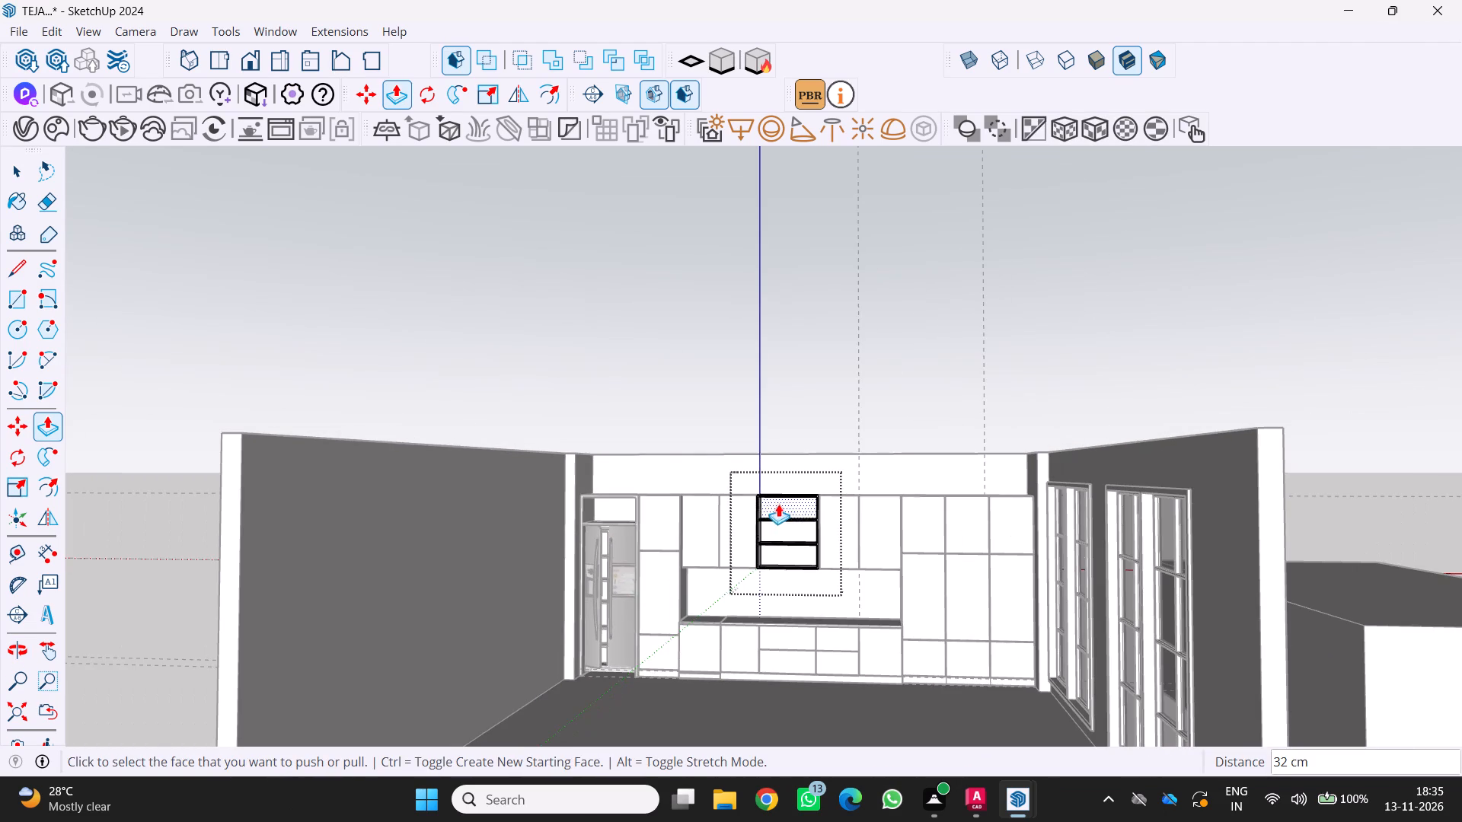
scroll(810, 556, down, 4)
middle_drag(777, 615, 721, 659)
scroll(765, 630, up, 2)
middle_drag(773, 636, 777, 639)
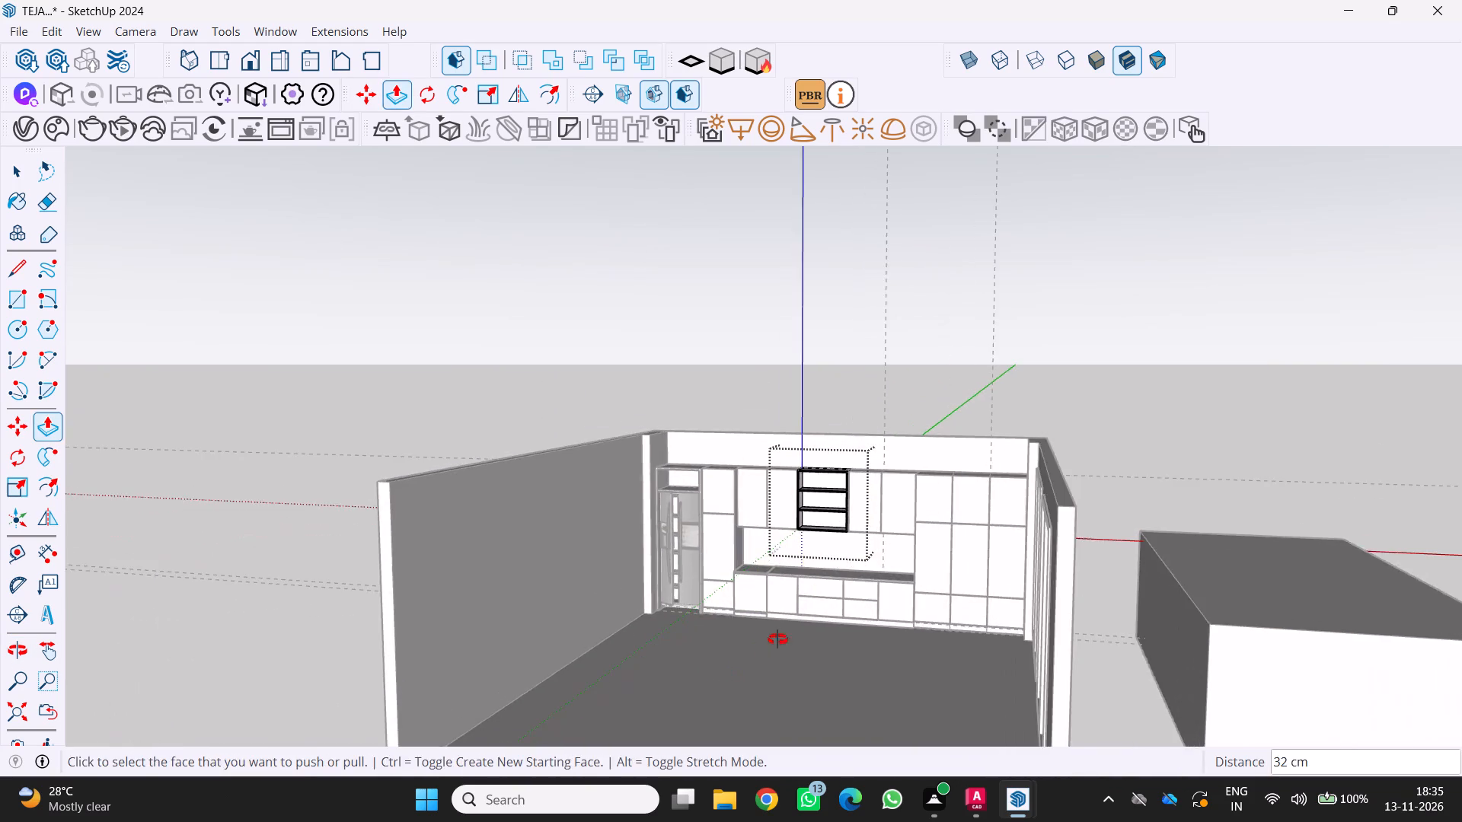
middle_drag(777, 639, 848, 645)
middle_click(848, 644)
scroll(848, 644, up, 1)
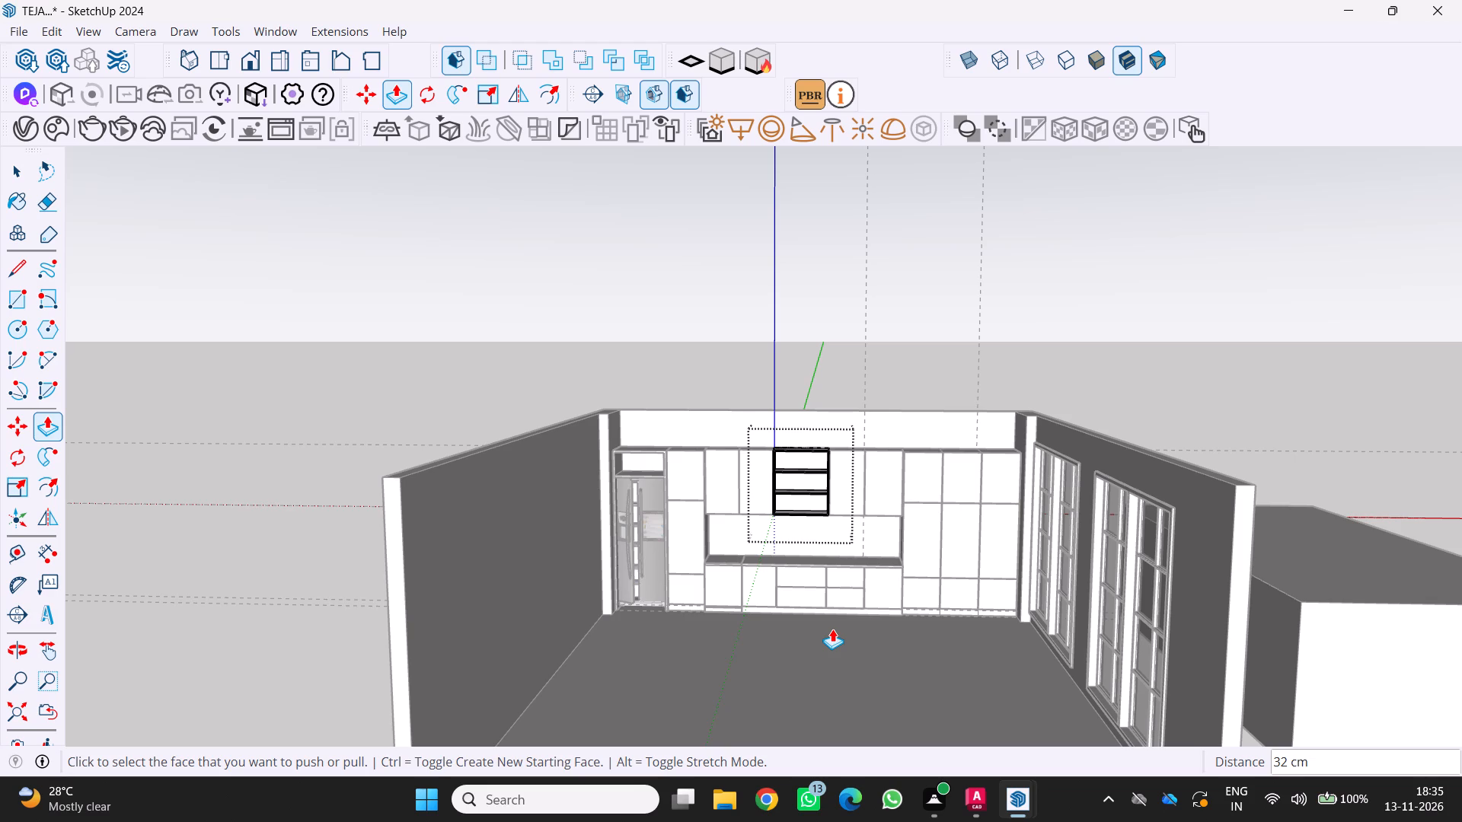
scroll(739, 592, down, 2)
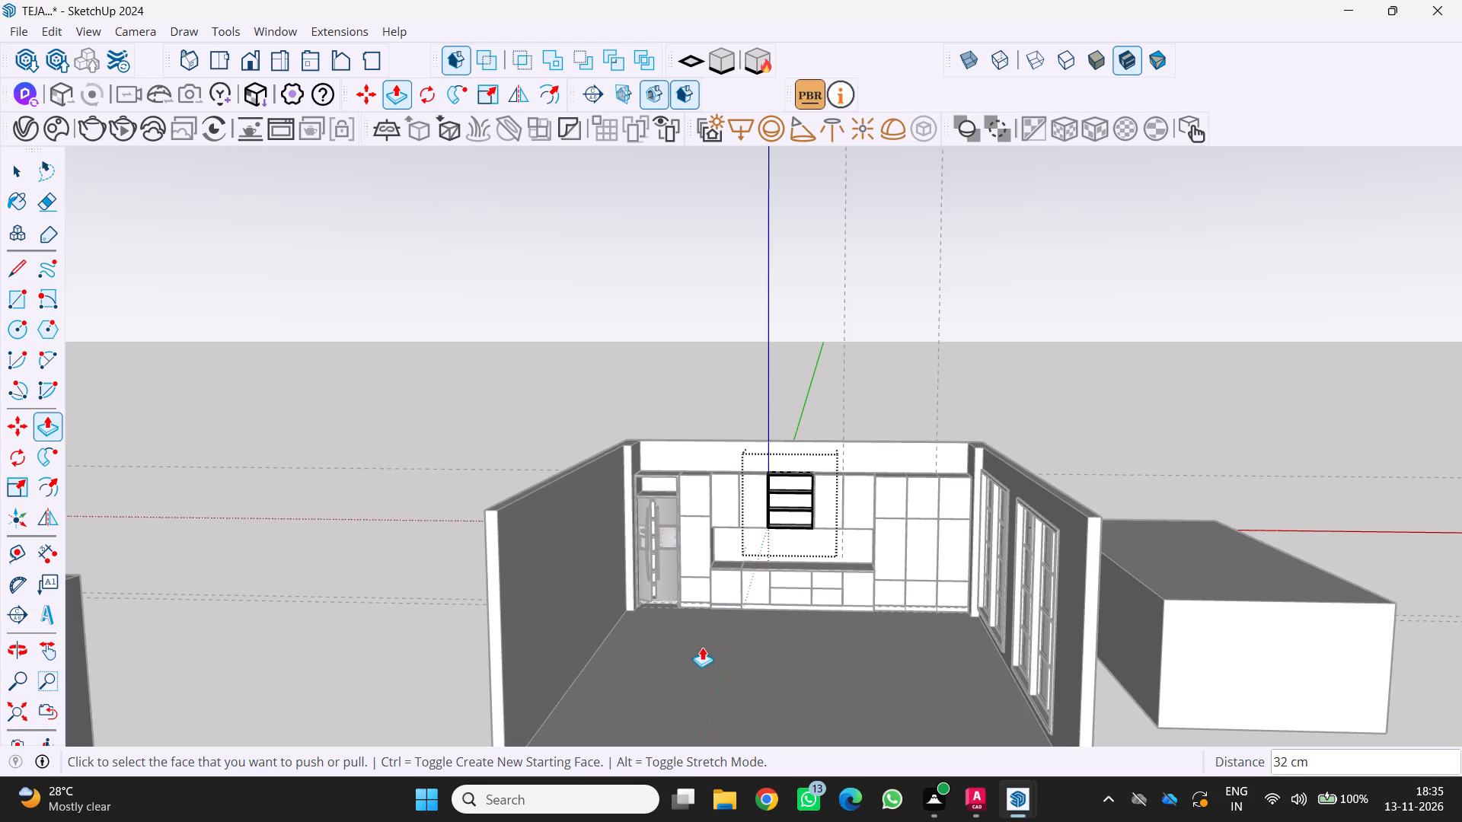
scroll(682, 667, up, 1)
middle_click(682, 667)
scroll(786, 578, up, 2)
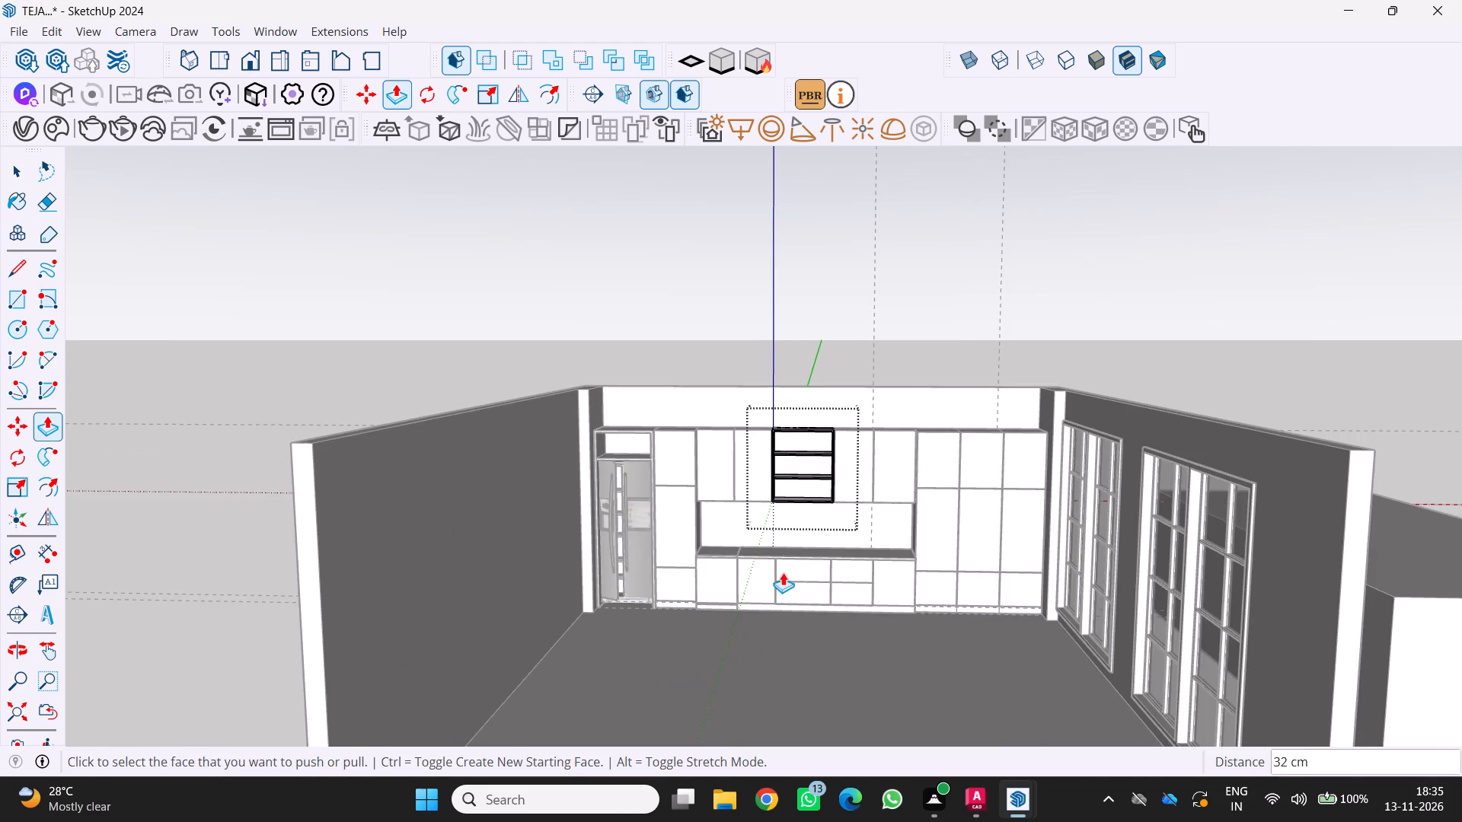
scroll(780, 574, down, 3)
key(space)
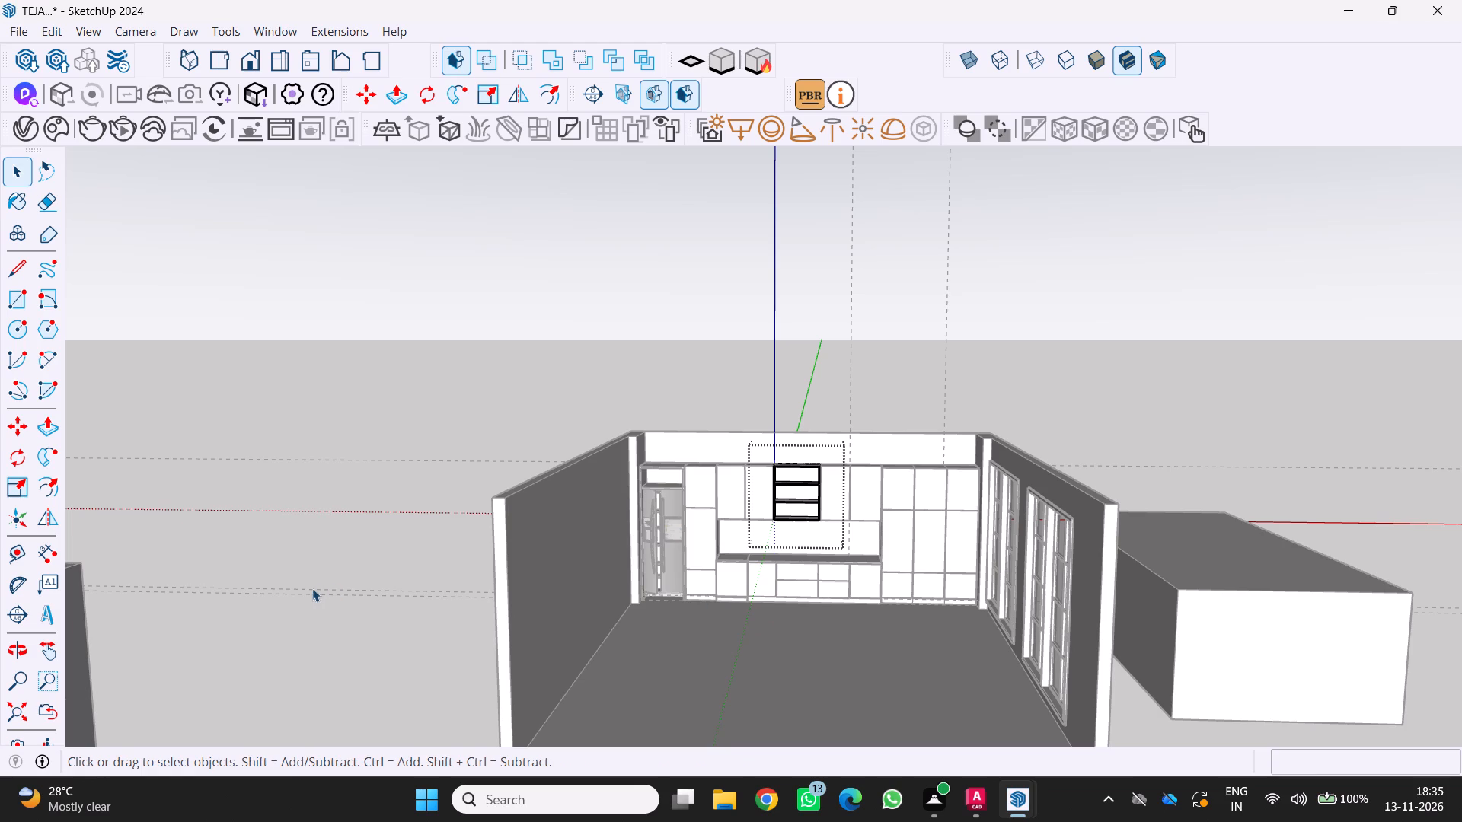
click(312, 588)
key(space)
click(343, 629)
Examine the full kitchen wall, checking the open central shelf unit alongside the neighbouring wall, base and tall cabinets.
scroll(421, 606, up, 3)
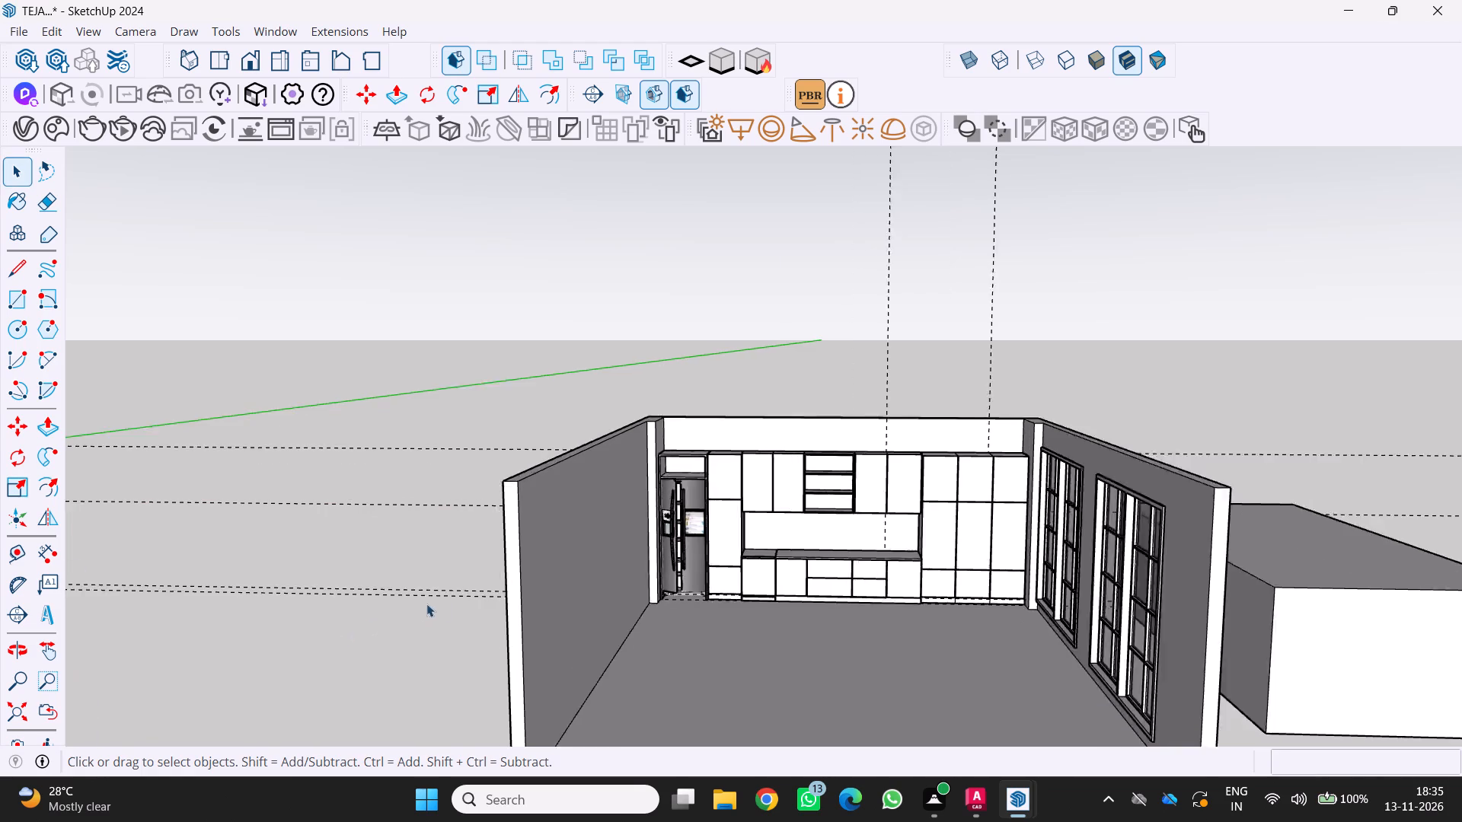
middle_drag(883, 540, 790, 504)
scroll(883, 540, up, 1)
scroll(1096, 479, up, 5)
middle_drag(911, 525, 894, 535)
middle_drag(889, 538, 927, 605)
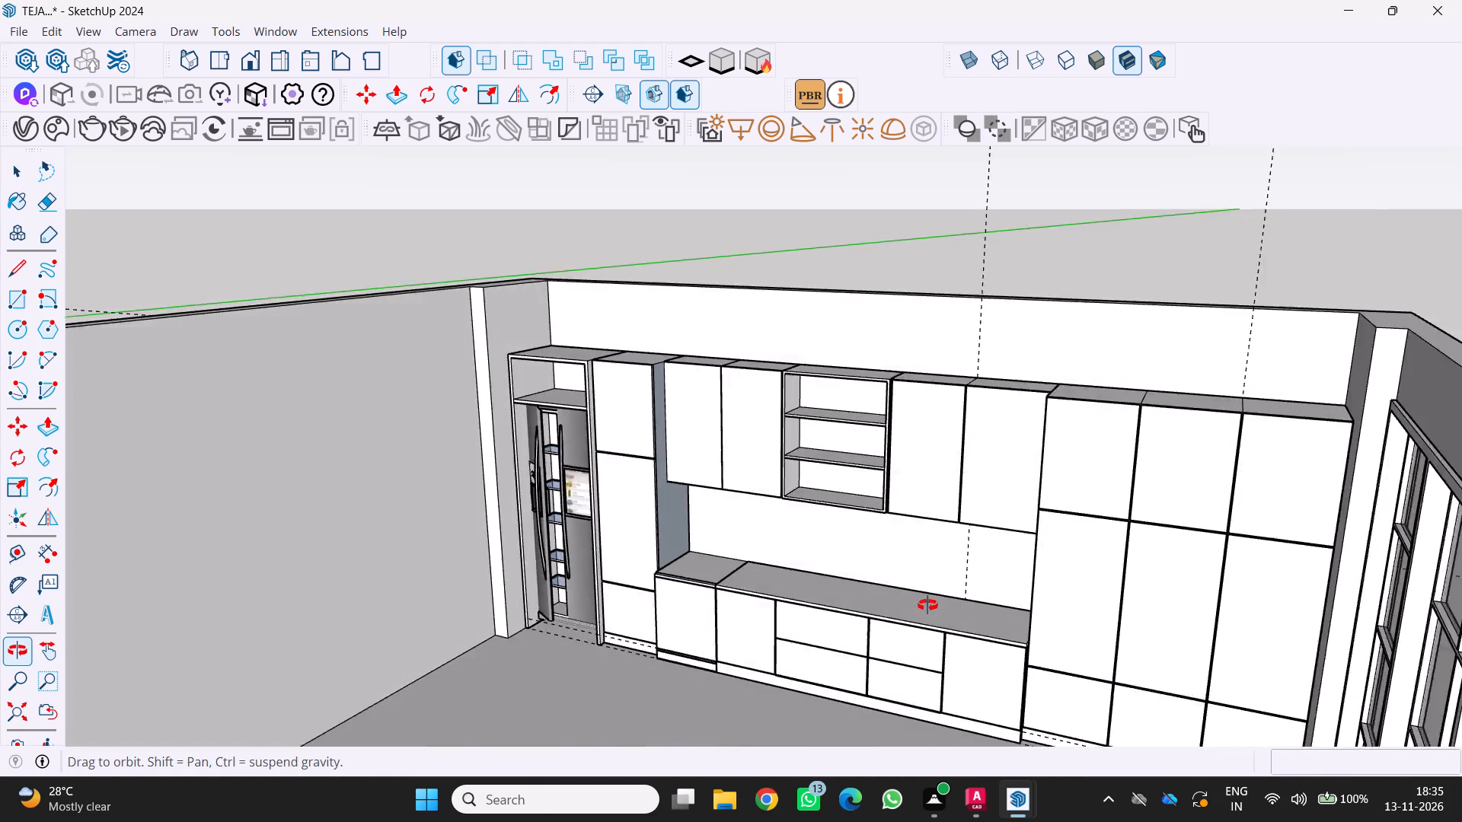
middle_drag(927, 605, 987, 587)
scroll(987, 587, down, 4)
scroll(870, 602, down, 2)
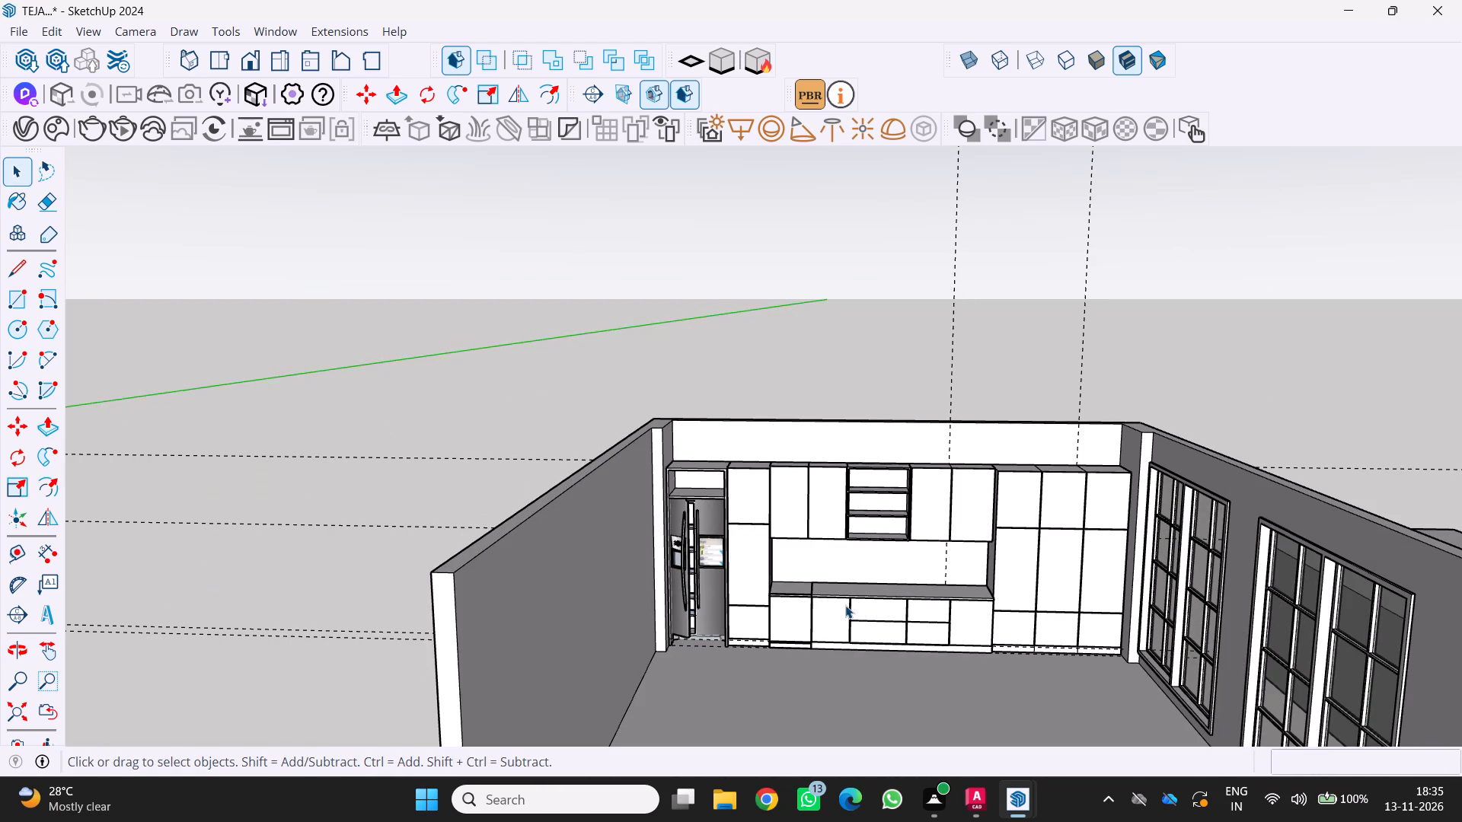
middle_drag(836, 604, 758, 532)
middle_click(758, 532)
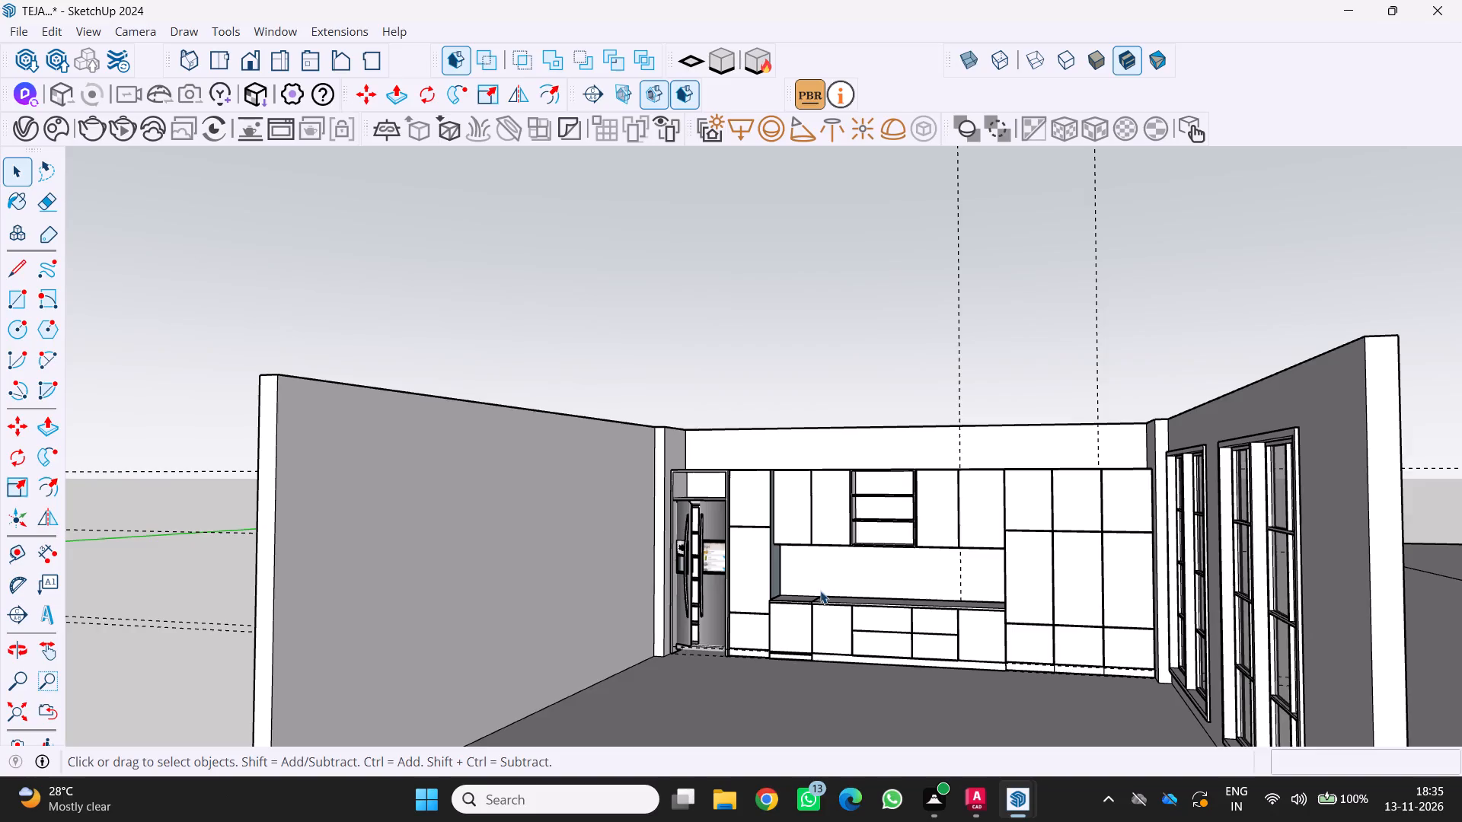
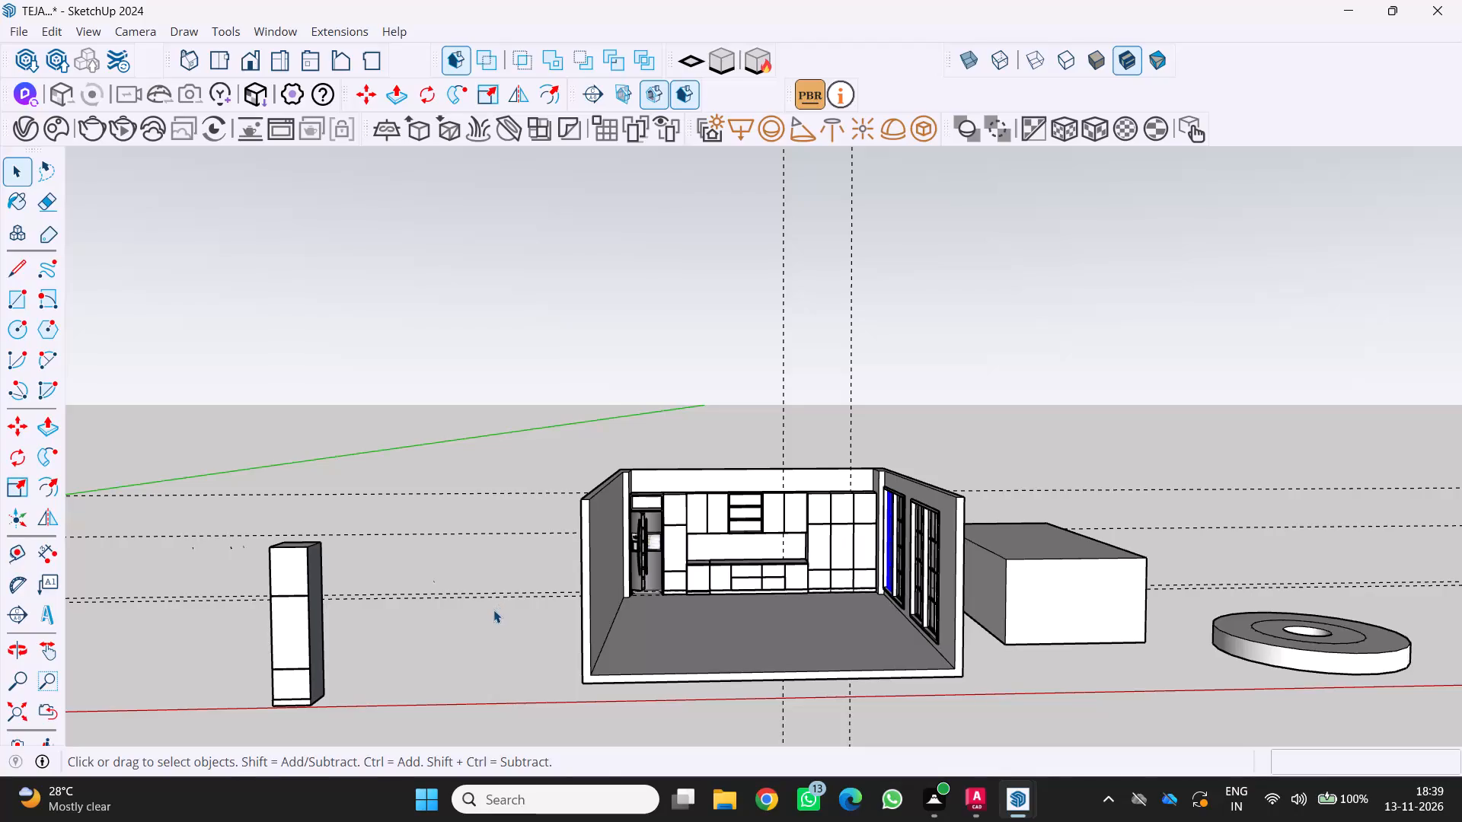
Examine the kitchen wall up close, especially the gap between the wall cabinets and the countertop.
key(space)
click(493, 620)
scroll(672, 603, up, 6)
middle_drag(710, 548, 744, 596)
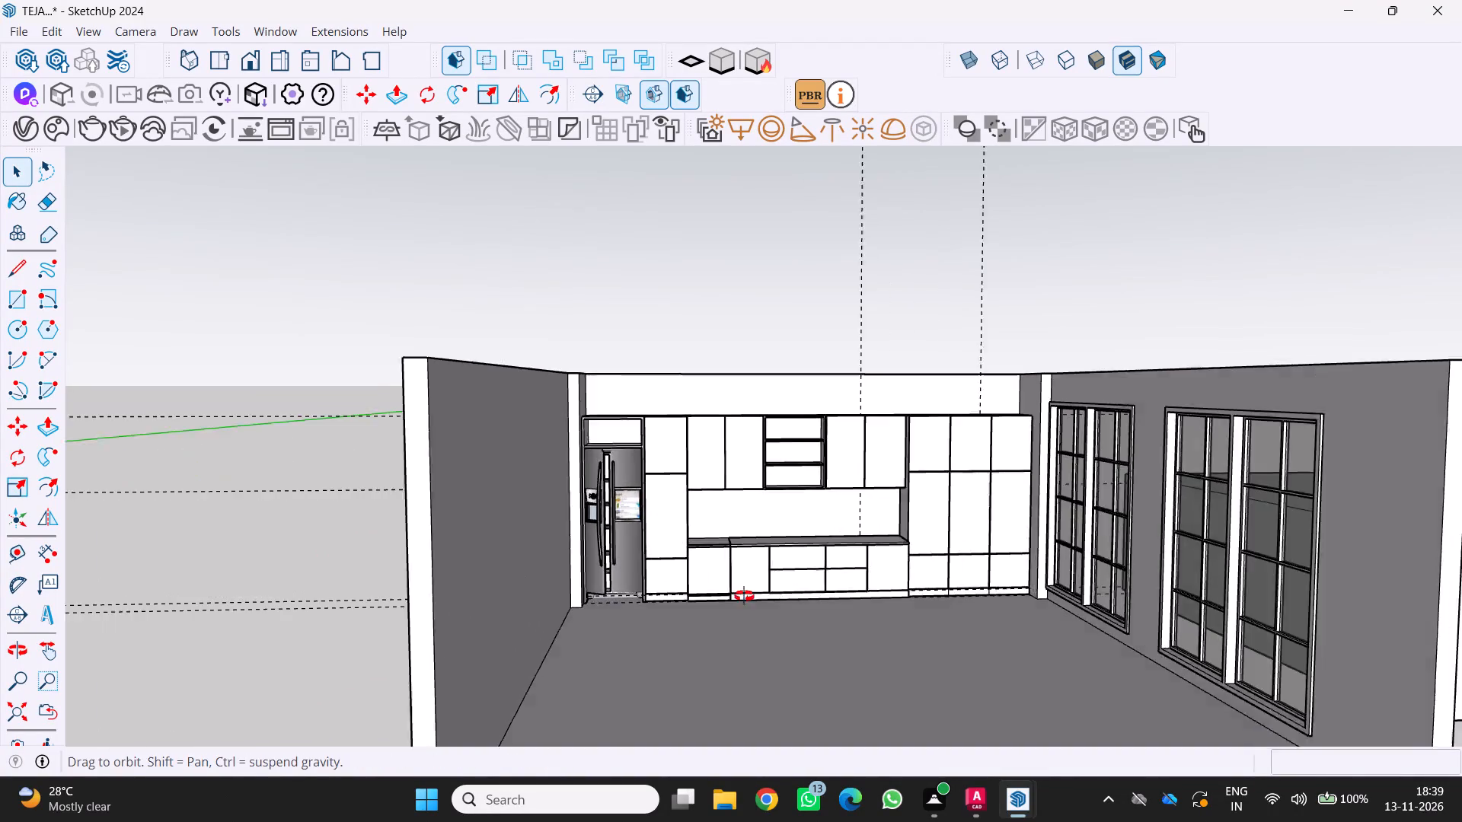
middle_drag(744, 596, 752, 615)
scroll(776, 495, up, 7)
middle_drag(785, 449, 719, 419)
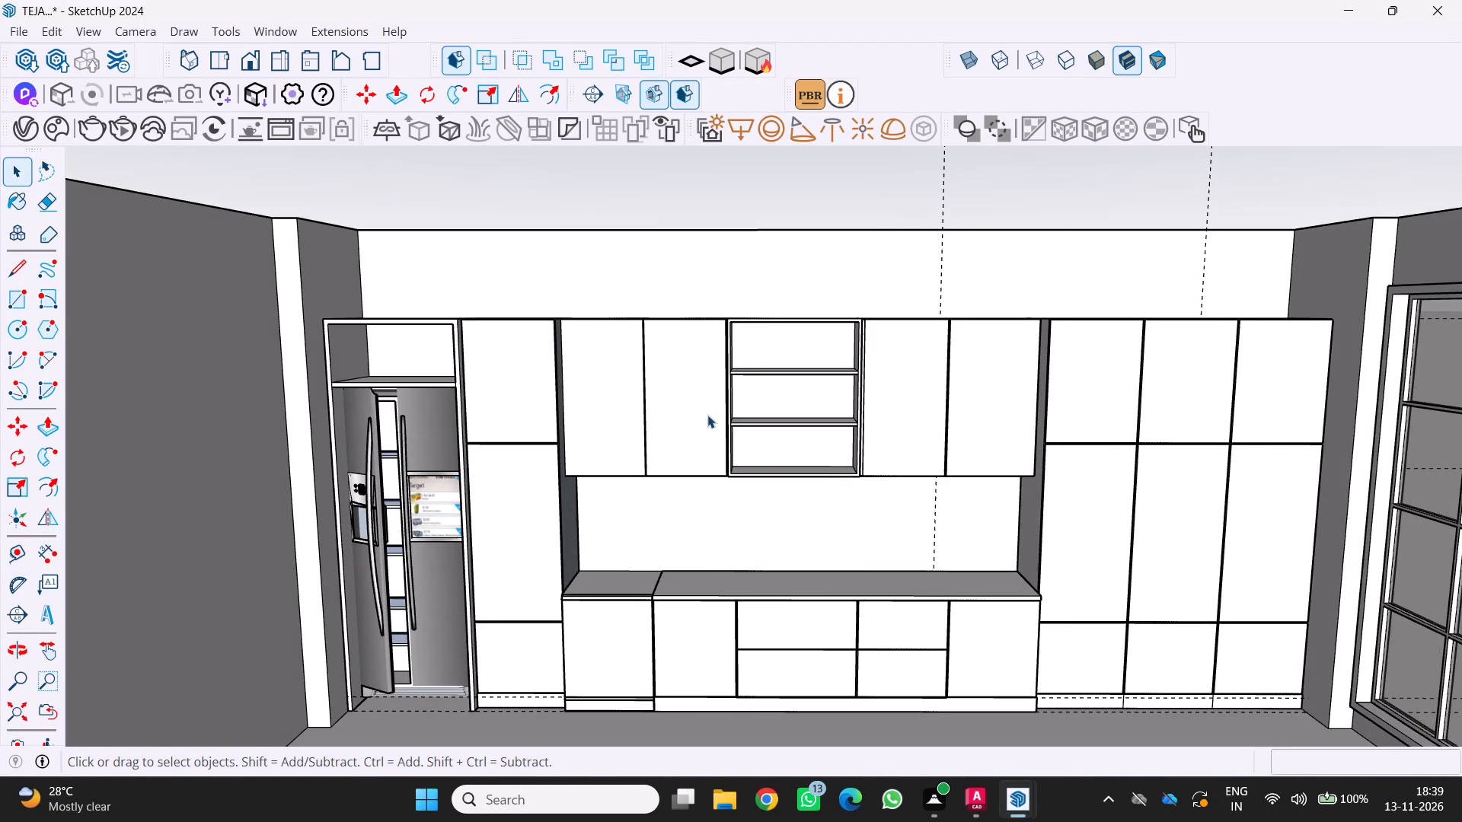
scroll(707, 422, up, 1)
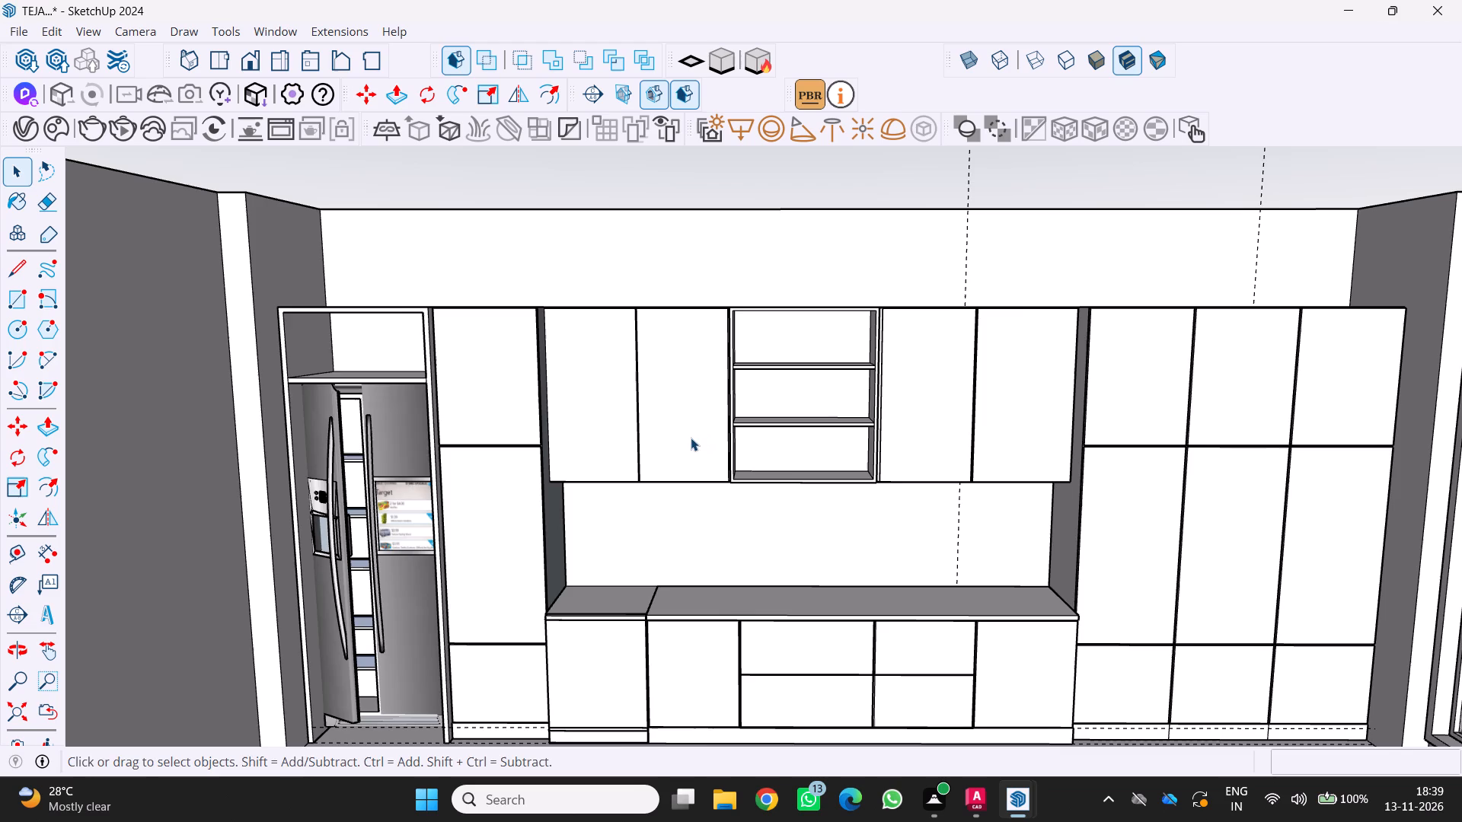
middle_drag(685, 440, 685, 429)
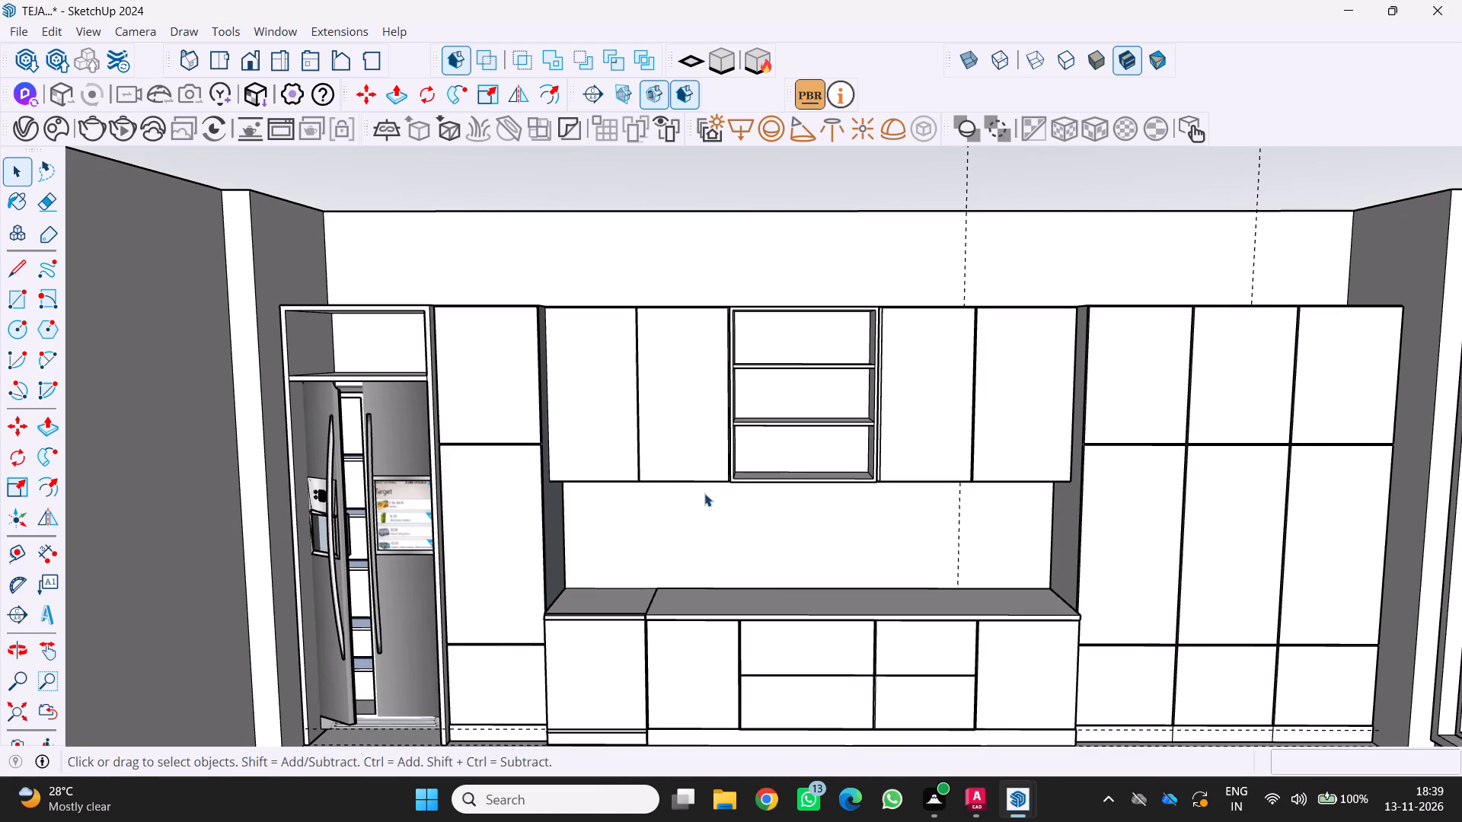
scroll(705, 511, up, 4)
middle_drag(713, 518, 689, 448)
middle_click(689, 448)
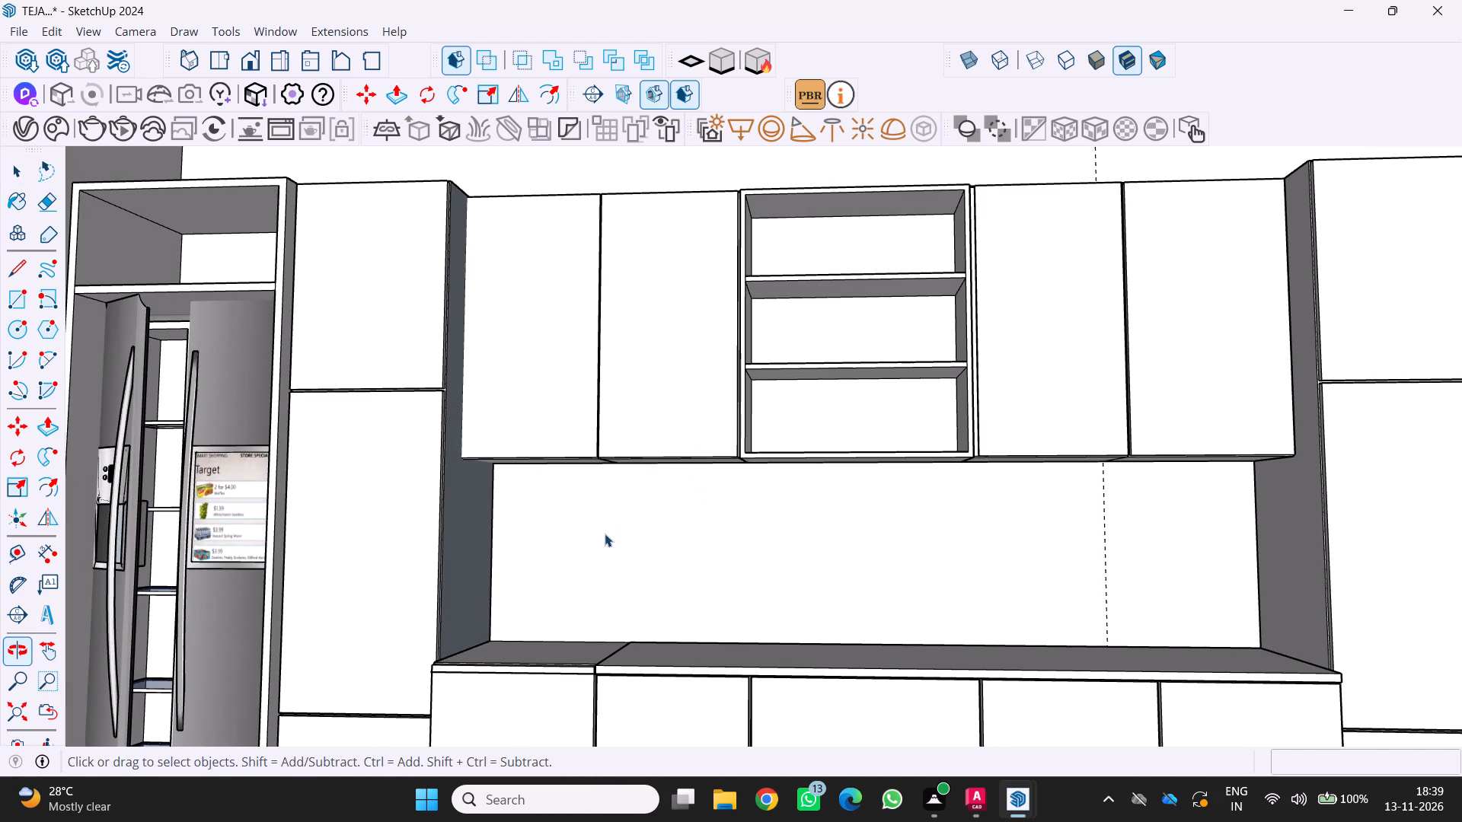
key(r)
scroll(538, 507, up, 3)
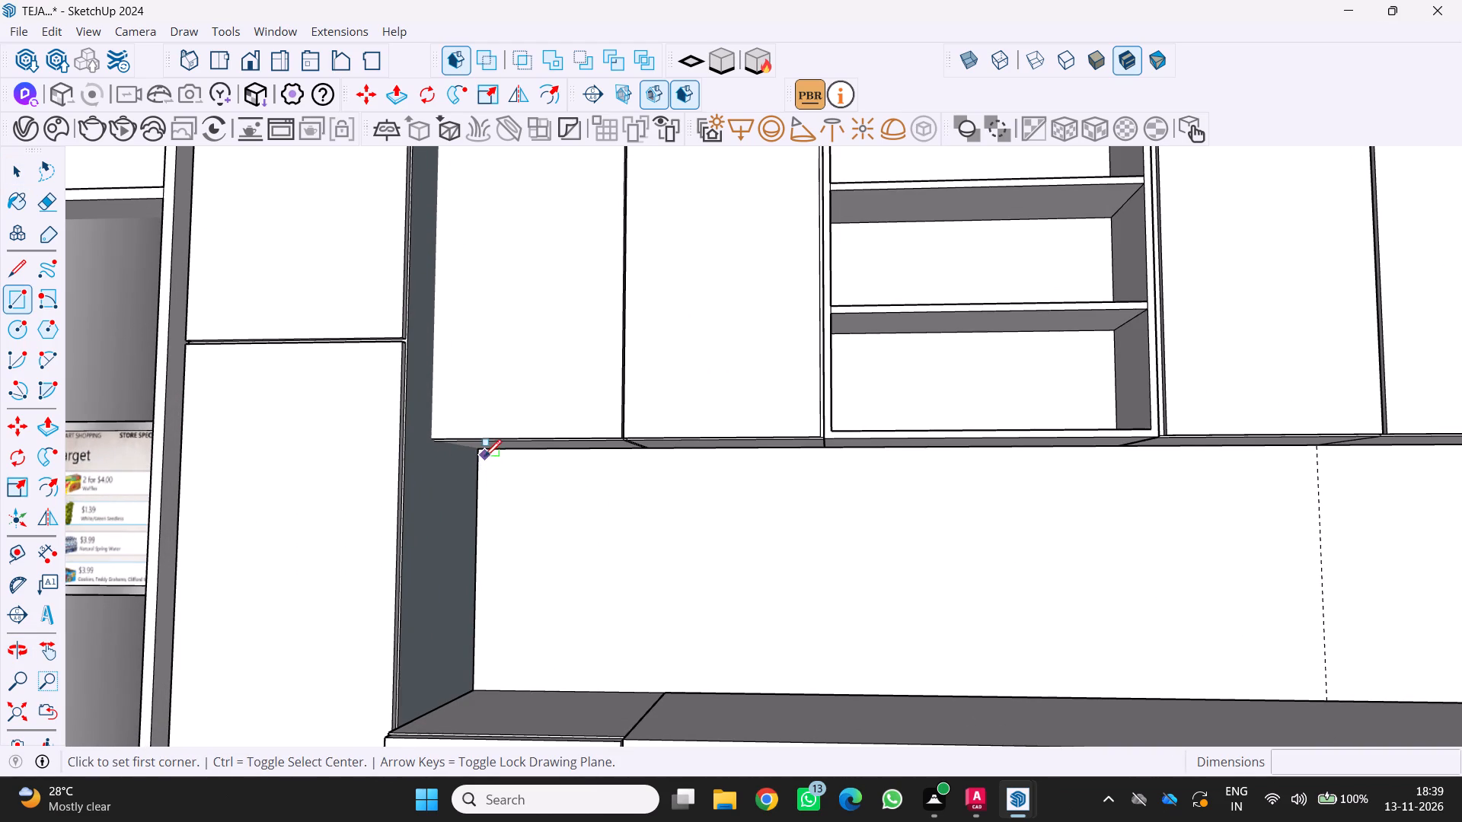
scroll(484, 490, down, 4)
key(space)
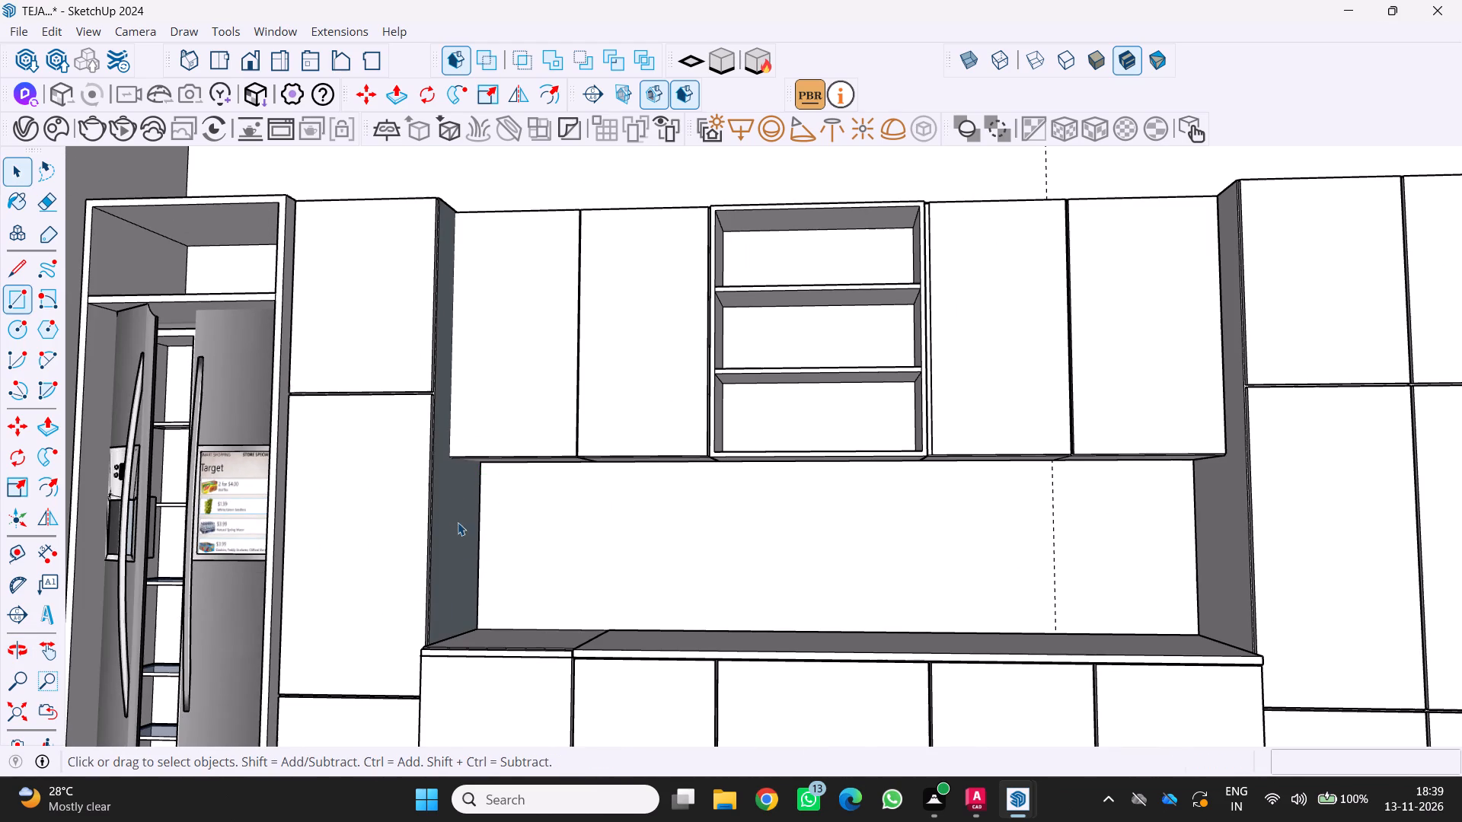
Open the tall cabinet group beside the fridge and reverse its side face next to the countertop.
click(452, 527)
key(space)
double_click(452, 529)
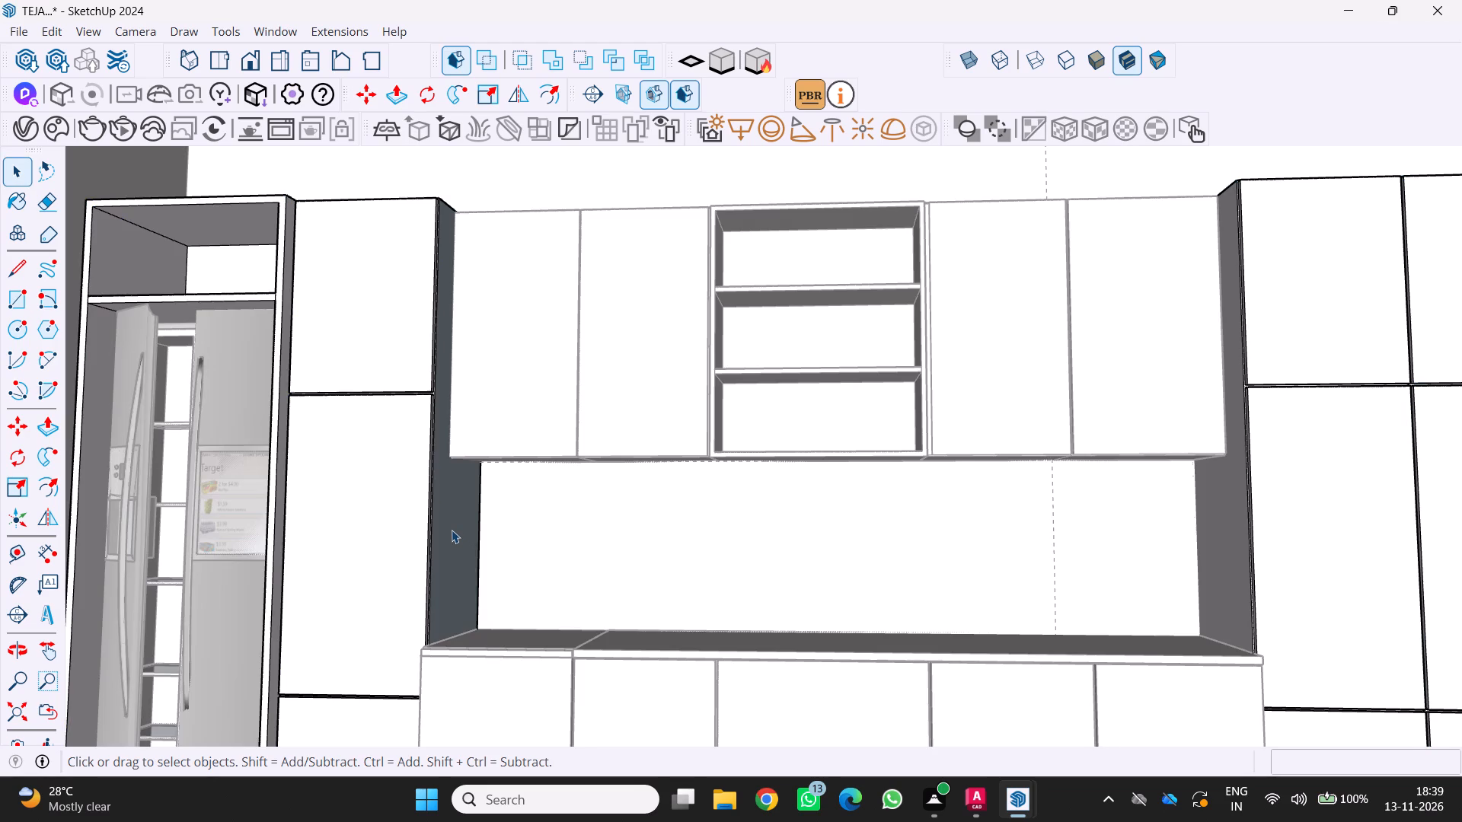
click(452, 530)
right_click(453, 530)
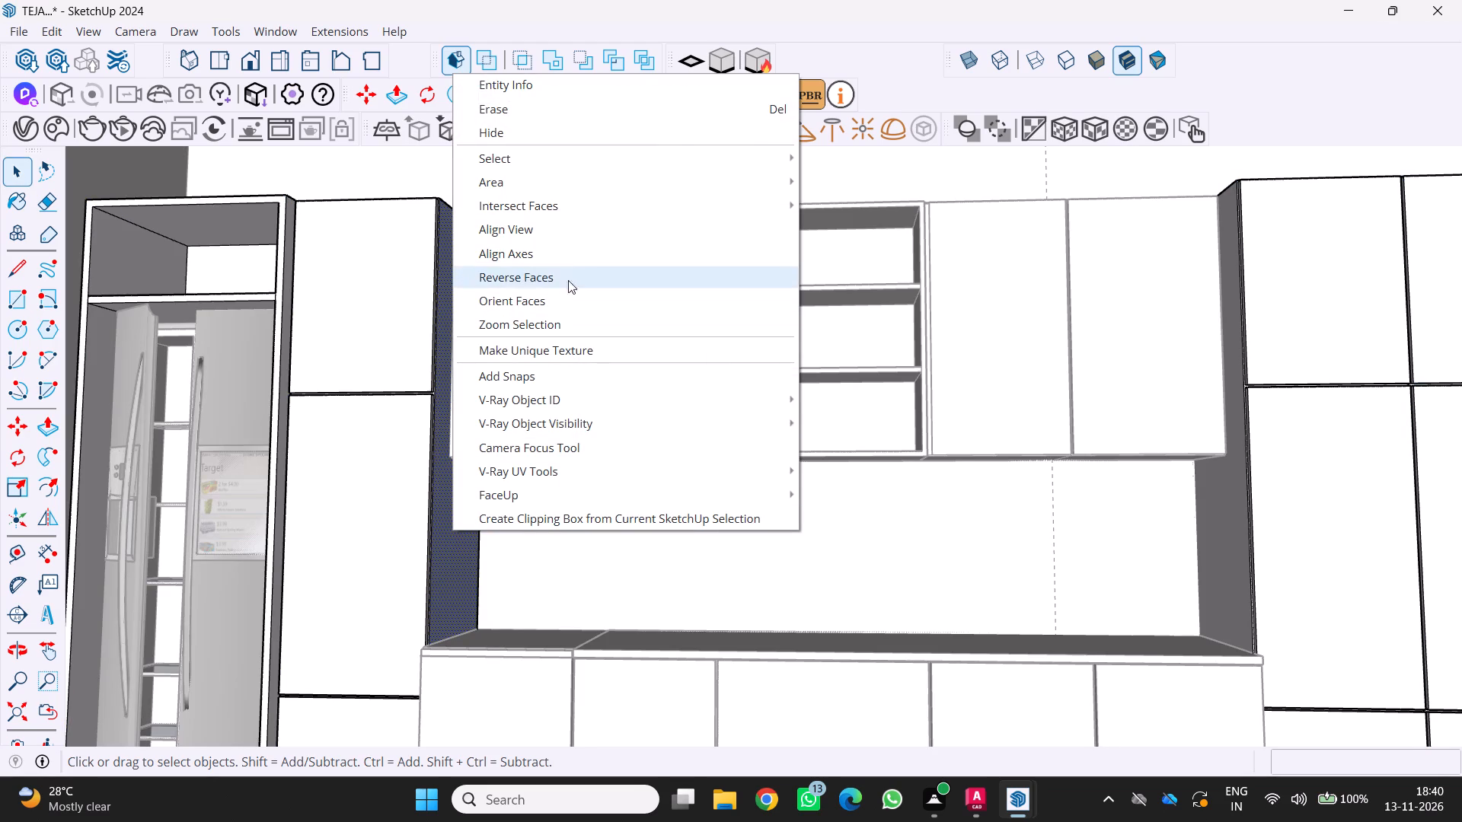
click(588, 282)
Draw a backsplash rectangle of about 315 × 75 cm on the wall between the wall cabinets and the countertop.
middle_drag(482, 536, 479, 566)
middle_click(477, 566)
scroll(504, 530, up, 2)
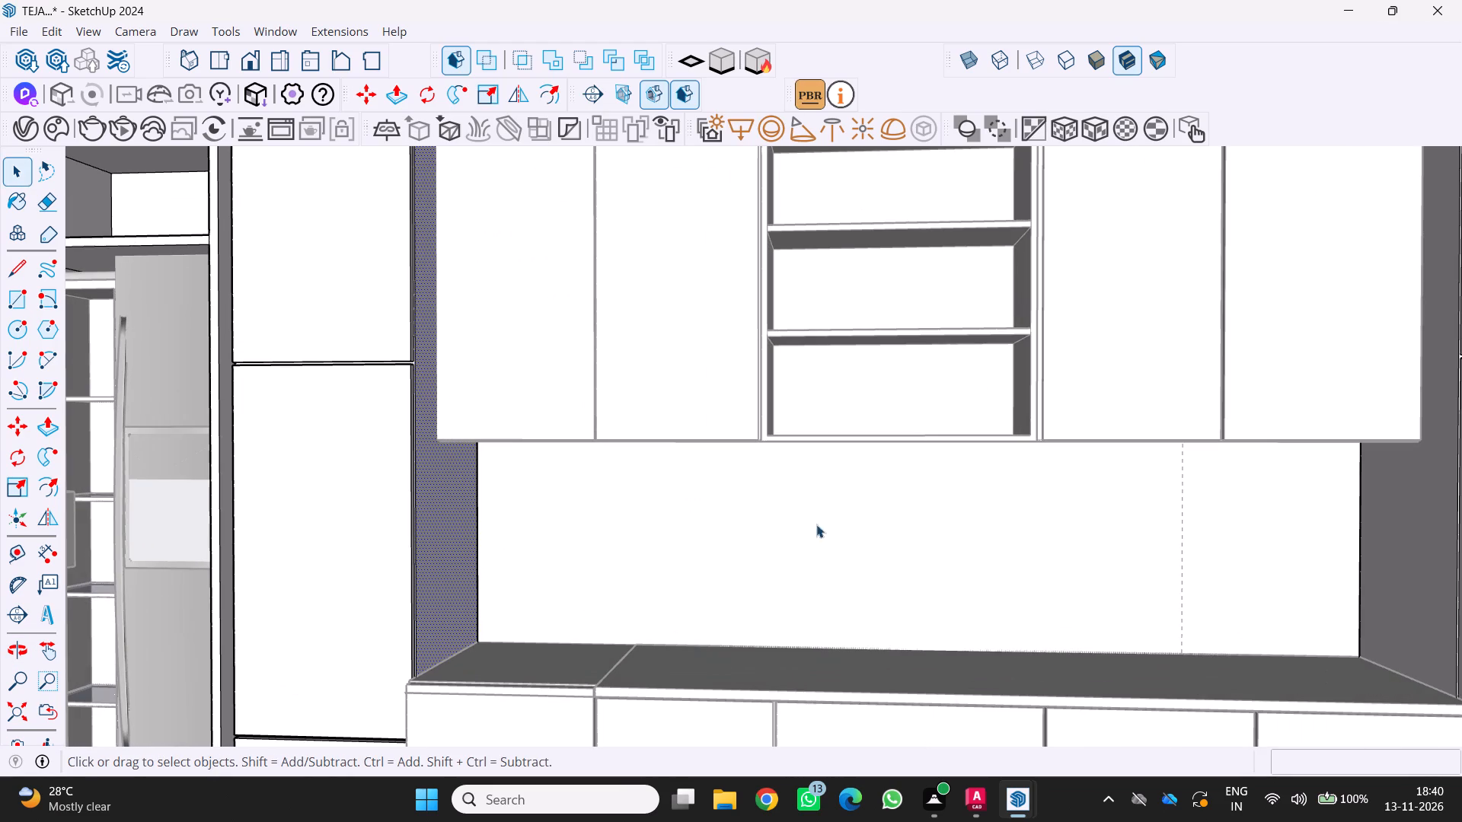
key(r)
scroll(205, 667, up, 3)
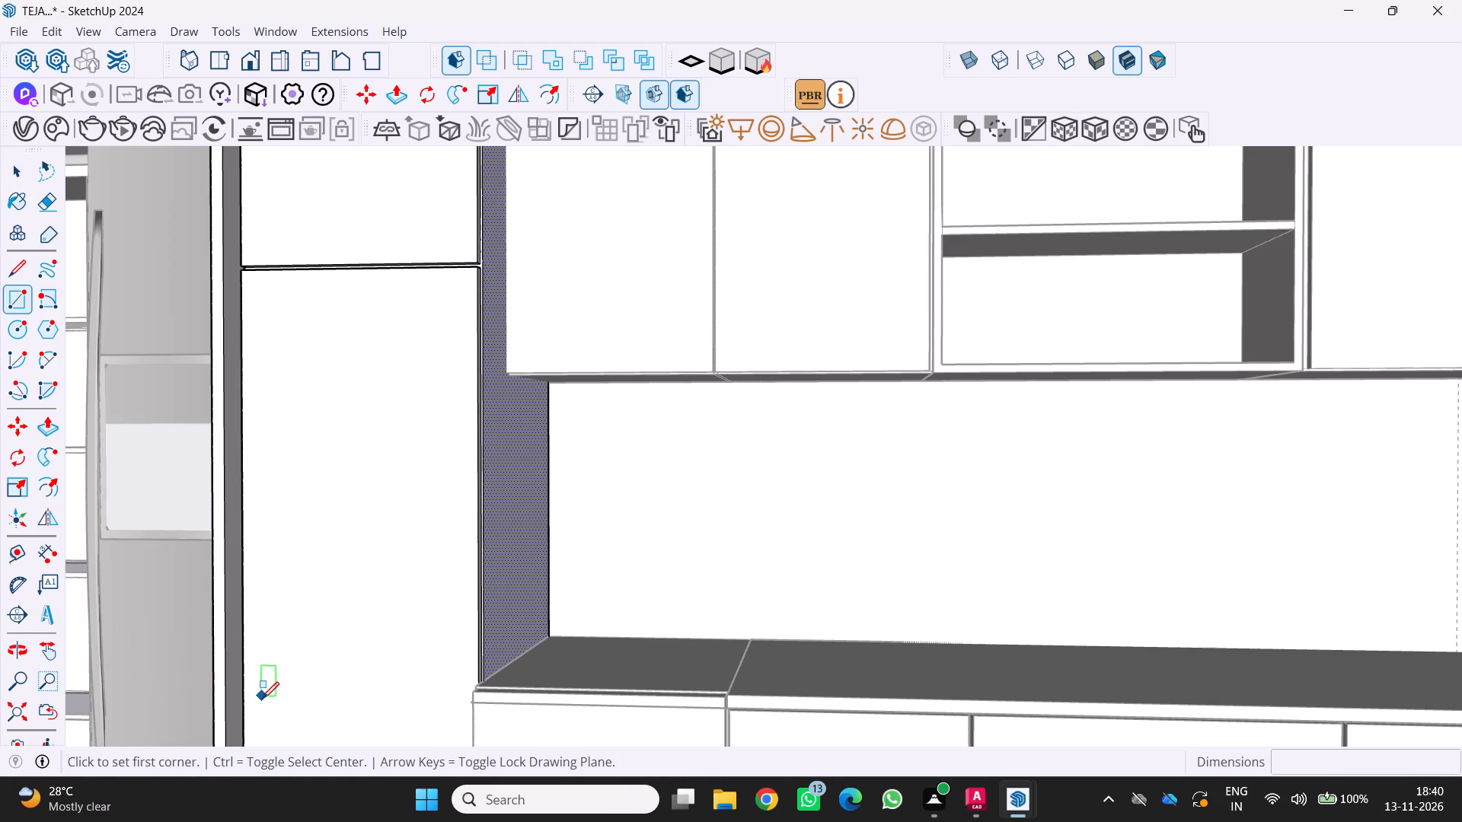
key(r)
scroll(254, 689, up, 2)
middle_drag(251, 686, 281, 633)
middle_click(281, 630)
scroll(1211, 326, up, 1)
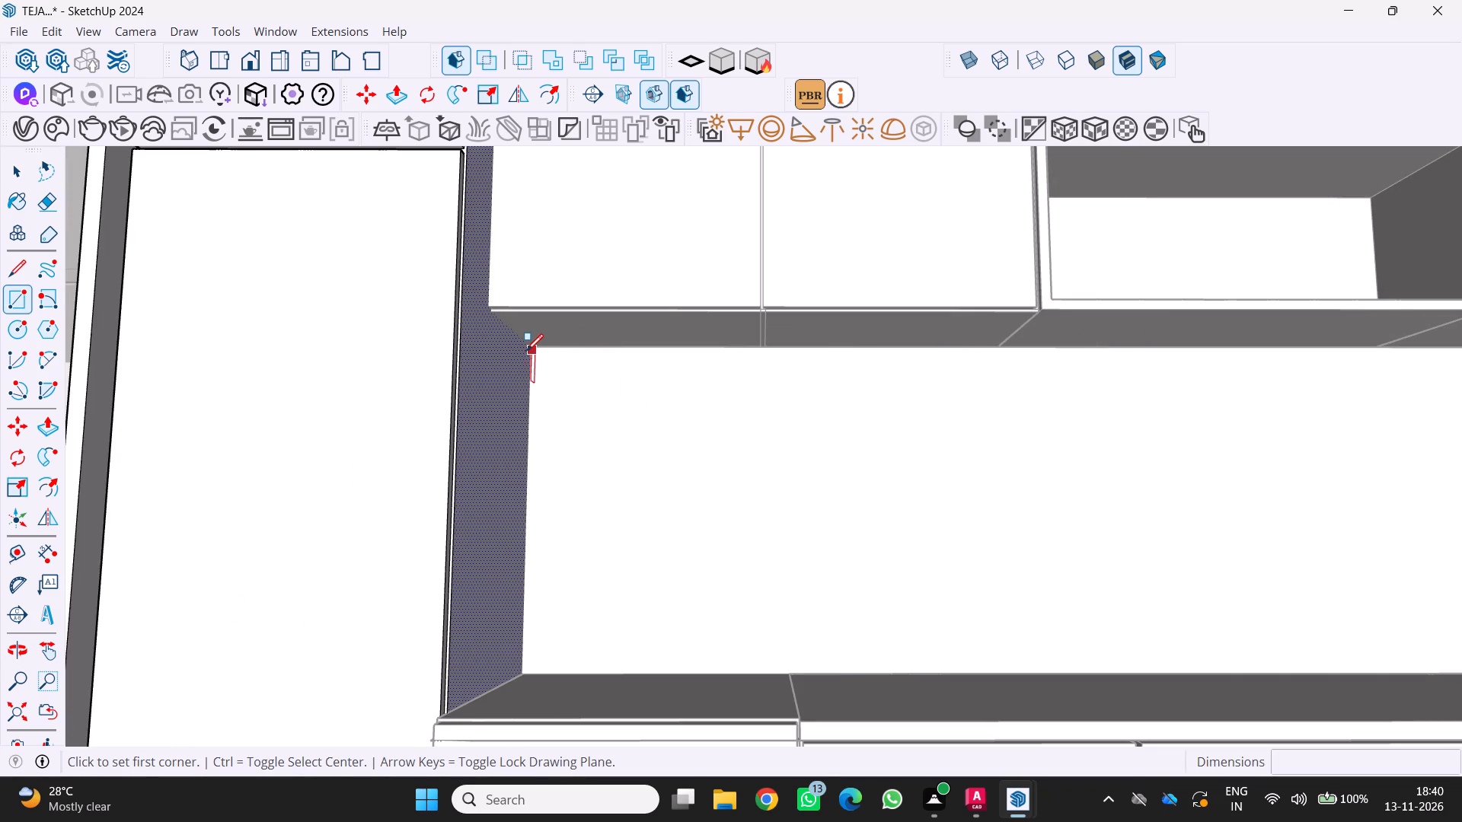
scroll(523, 342, up, 6)
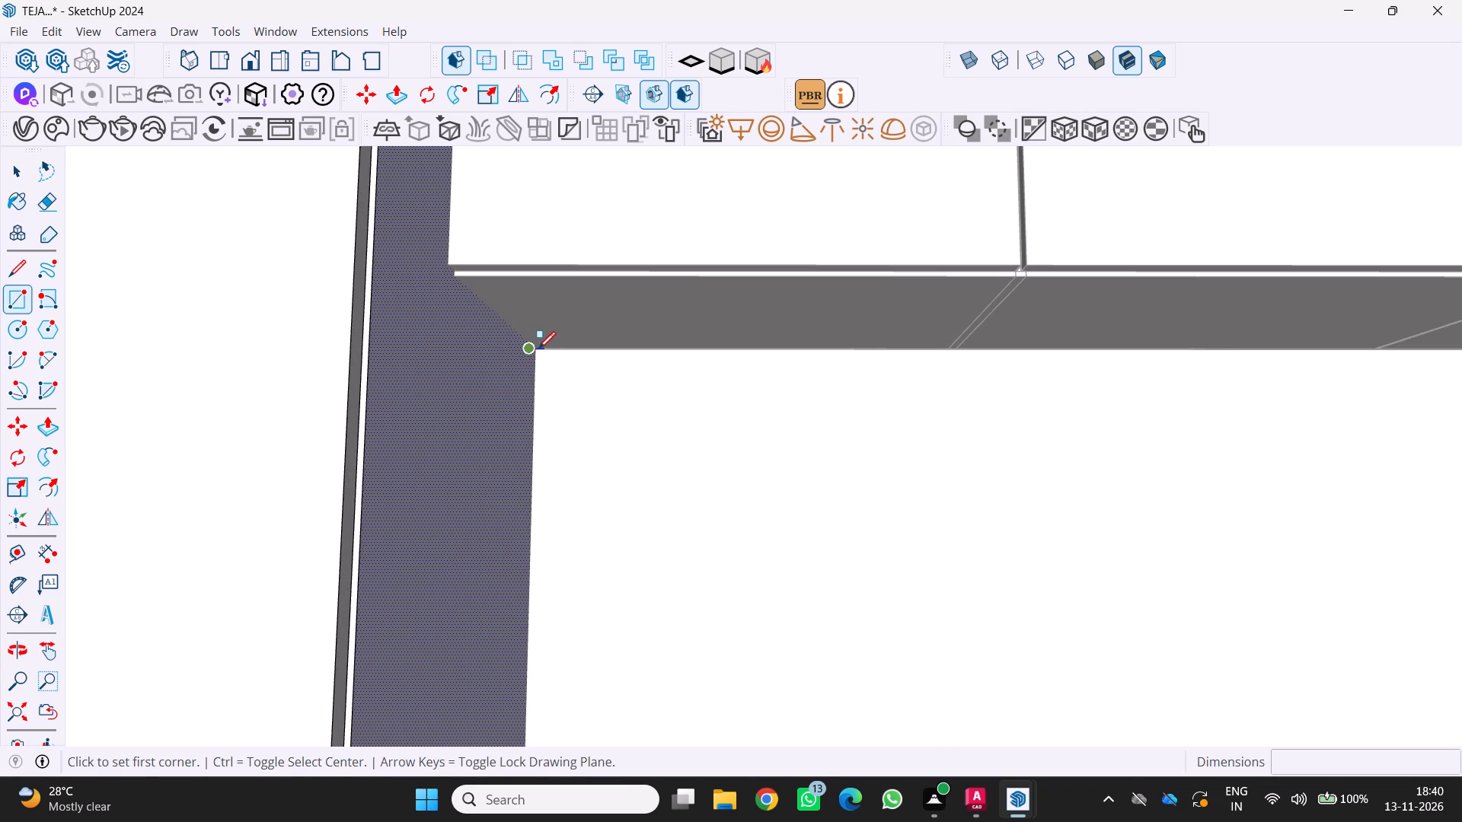
scroll(536, 352, up, 8)
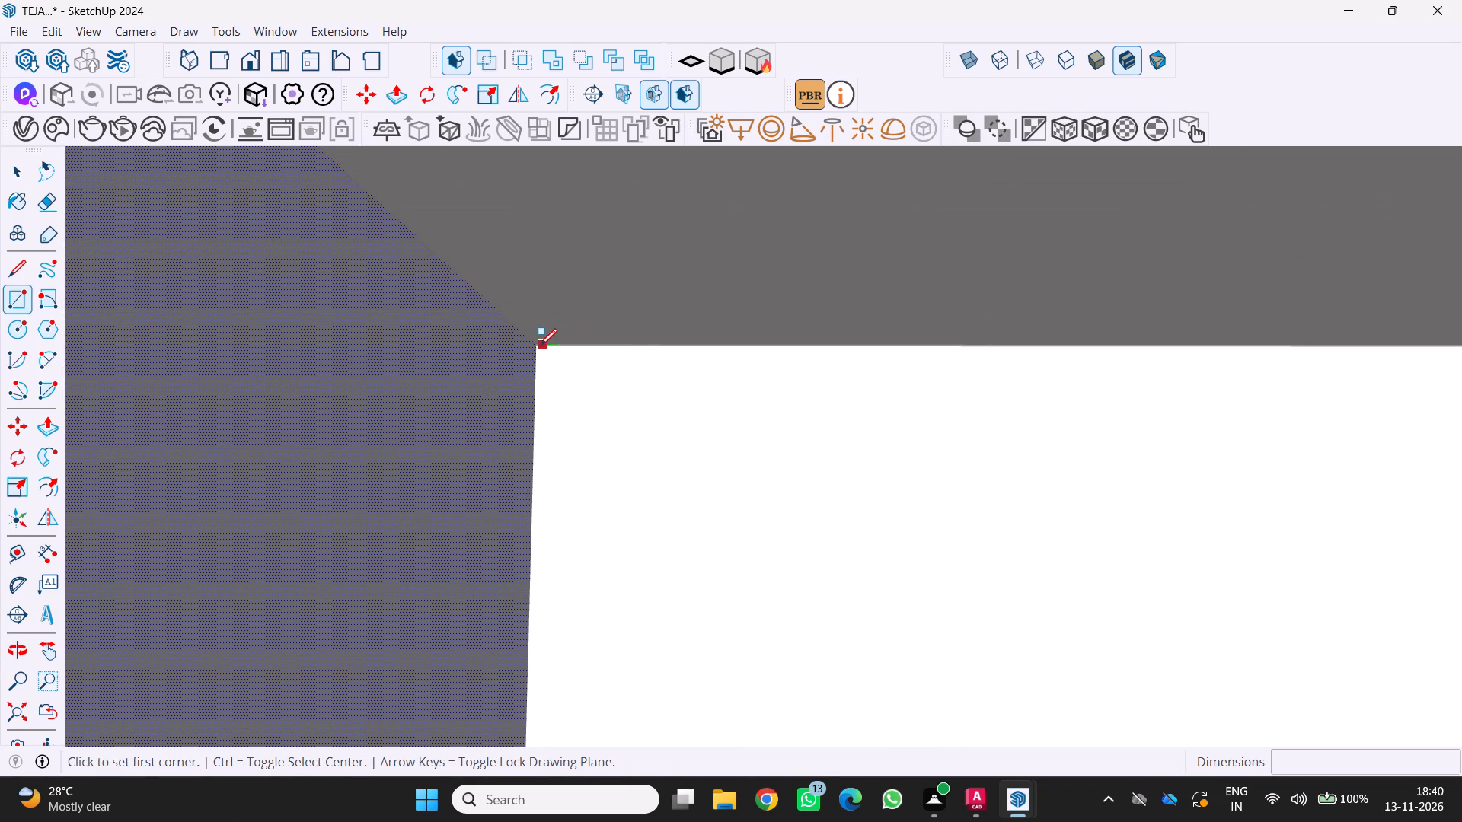
click(538, 345)
scroll(554, 374, down, 20)
scroll(554, 374, down, 3)
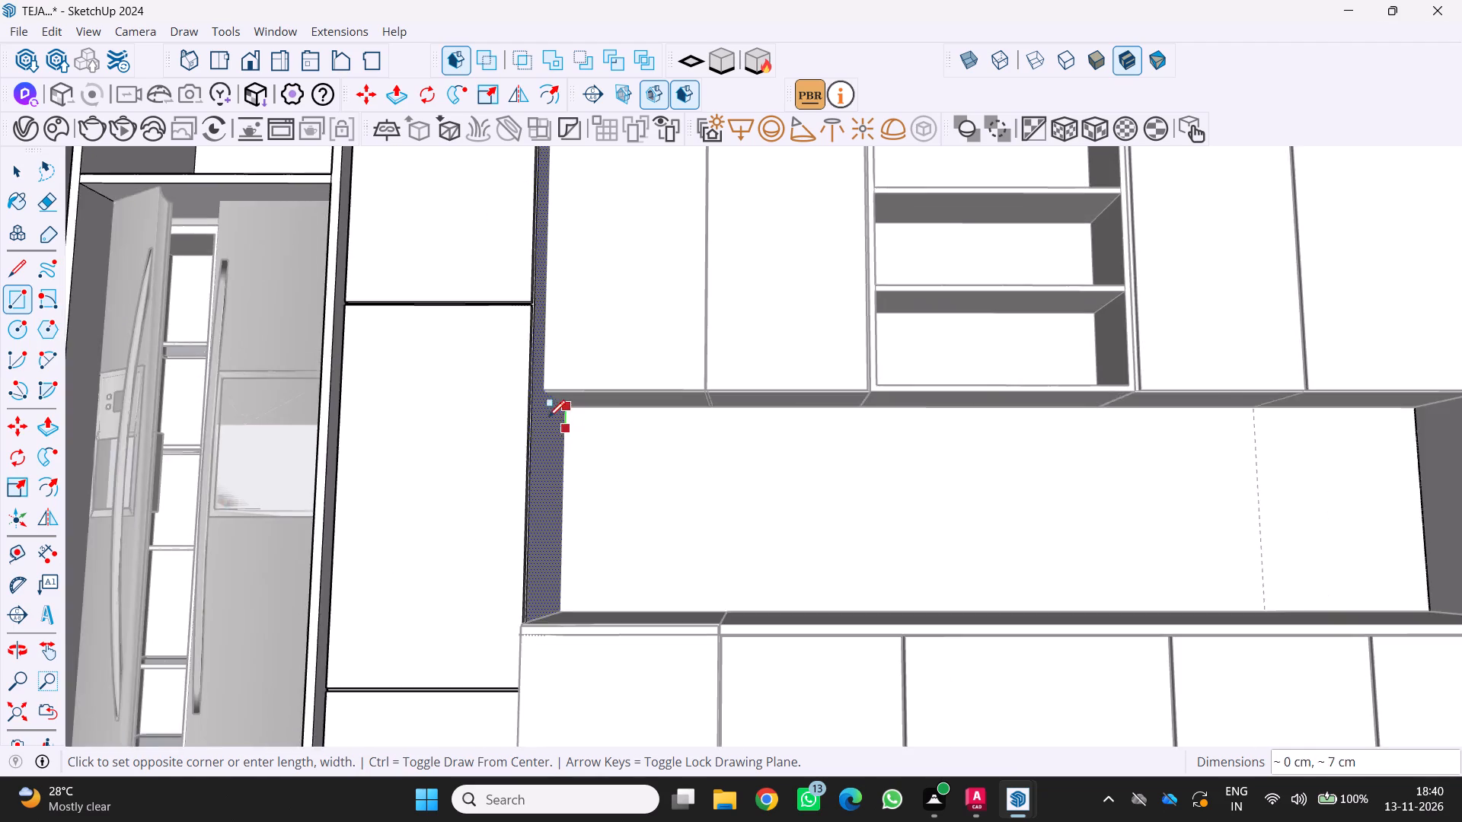
scroll(548, 417, down, 4)
scroll(911, 524, up, 4)
middle_drag(922, 537, 920, 601)
middle_click(920, 601)
scroll(920, 601, up, 1)
scroll(1269, 542, up, 5)
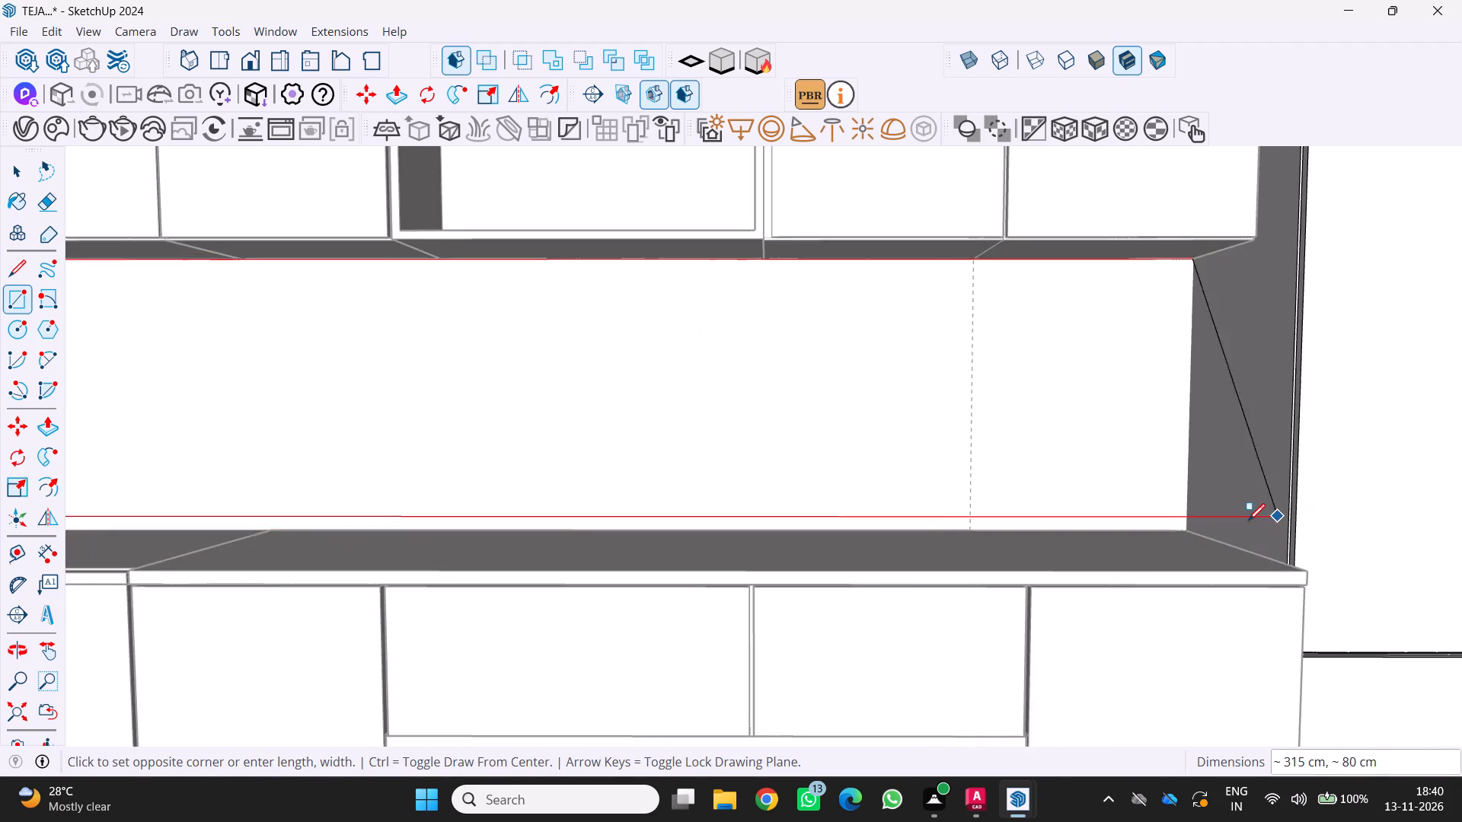
scroll(1248, 521, up, 6)
scroll(1164, 522, up, 9)
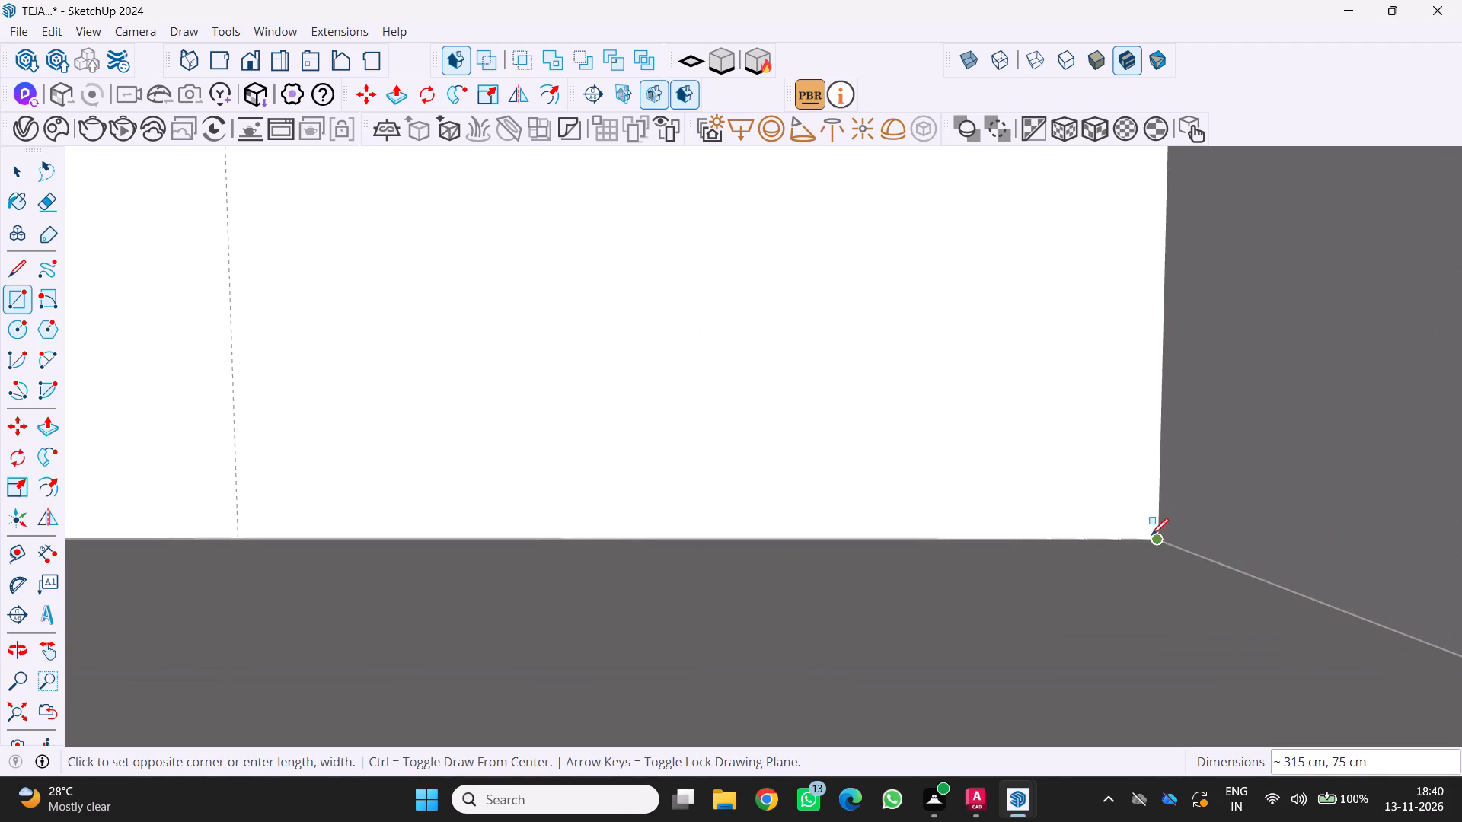
click(1164, 537)
Select the backsplash face together with its edges and make it a group.
scroll(1136, 550, down, 19)
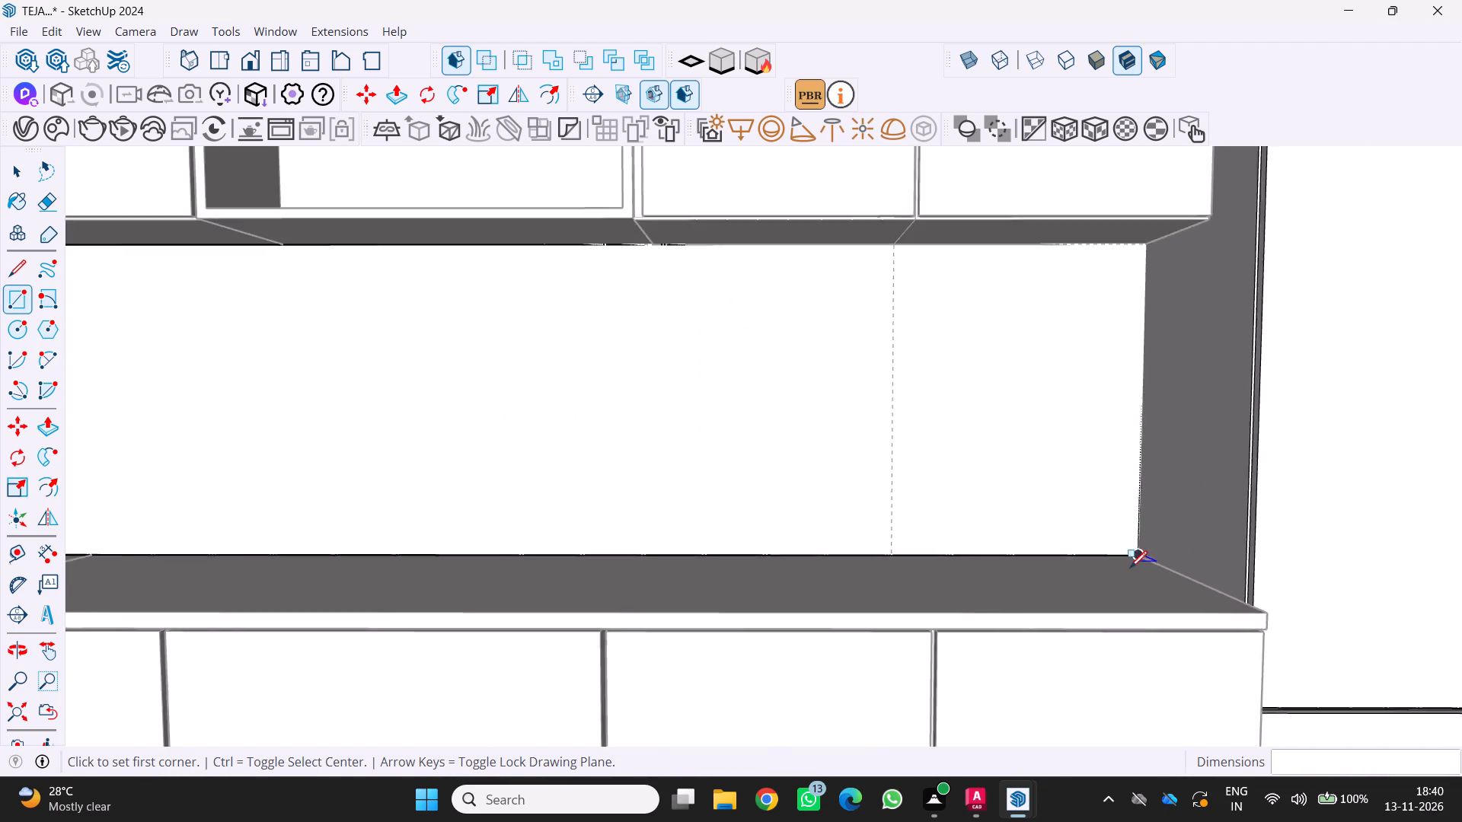
scroll(1130, 568, down, 14)
scroll(517, 581, up, 3)
scroll(694, 520, up, 2)
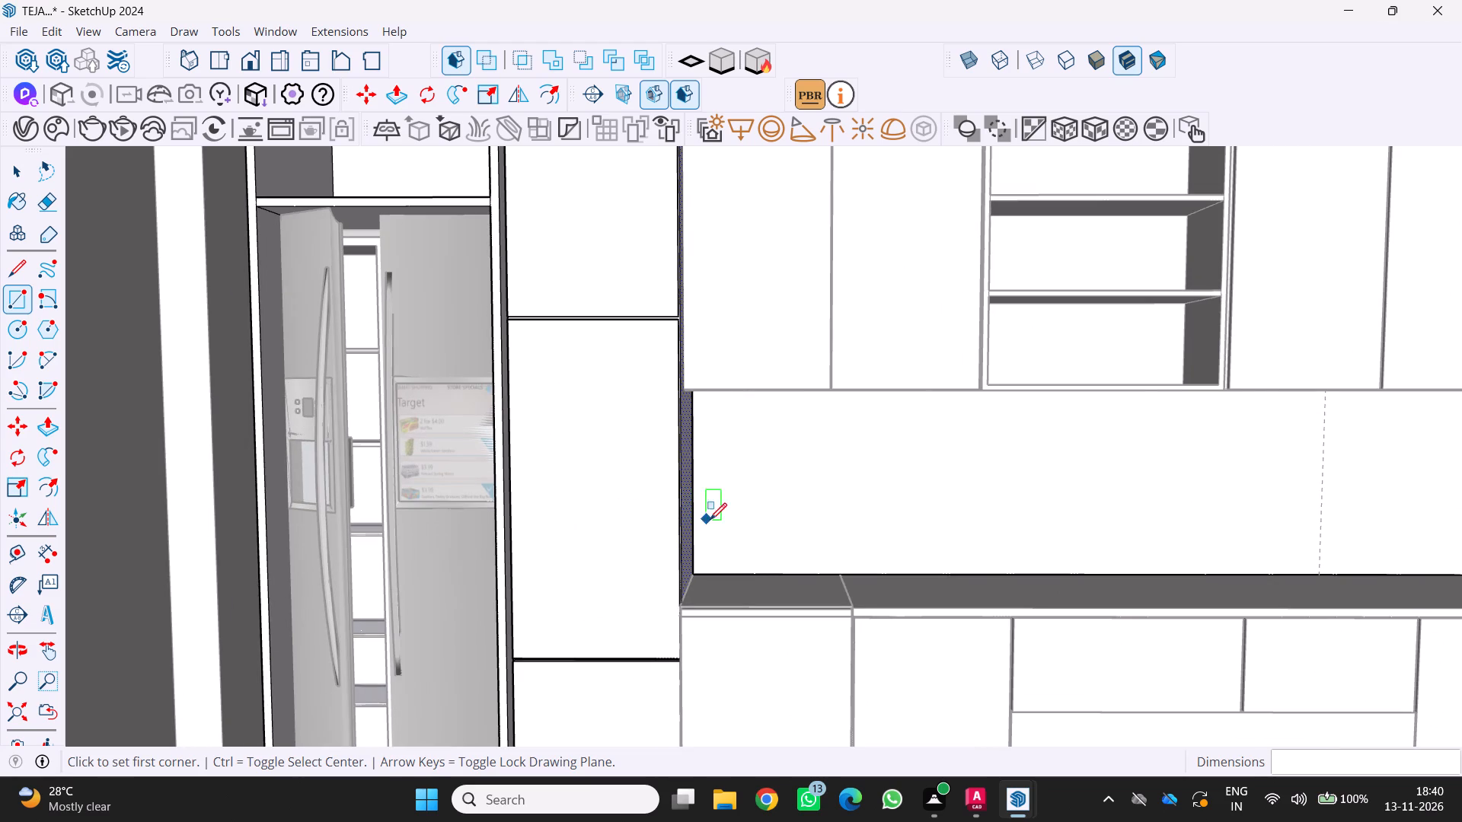
key(space)
right_click(731, 531)
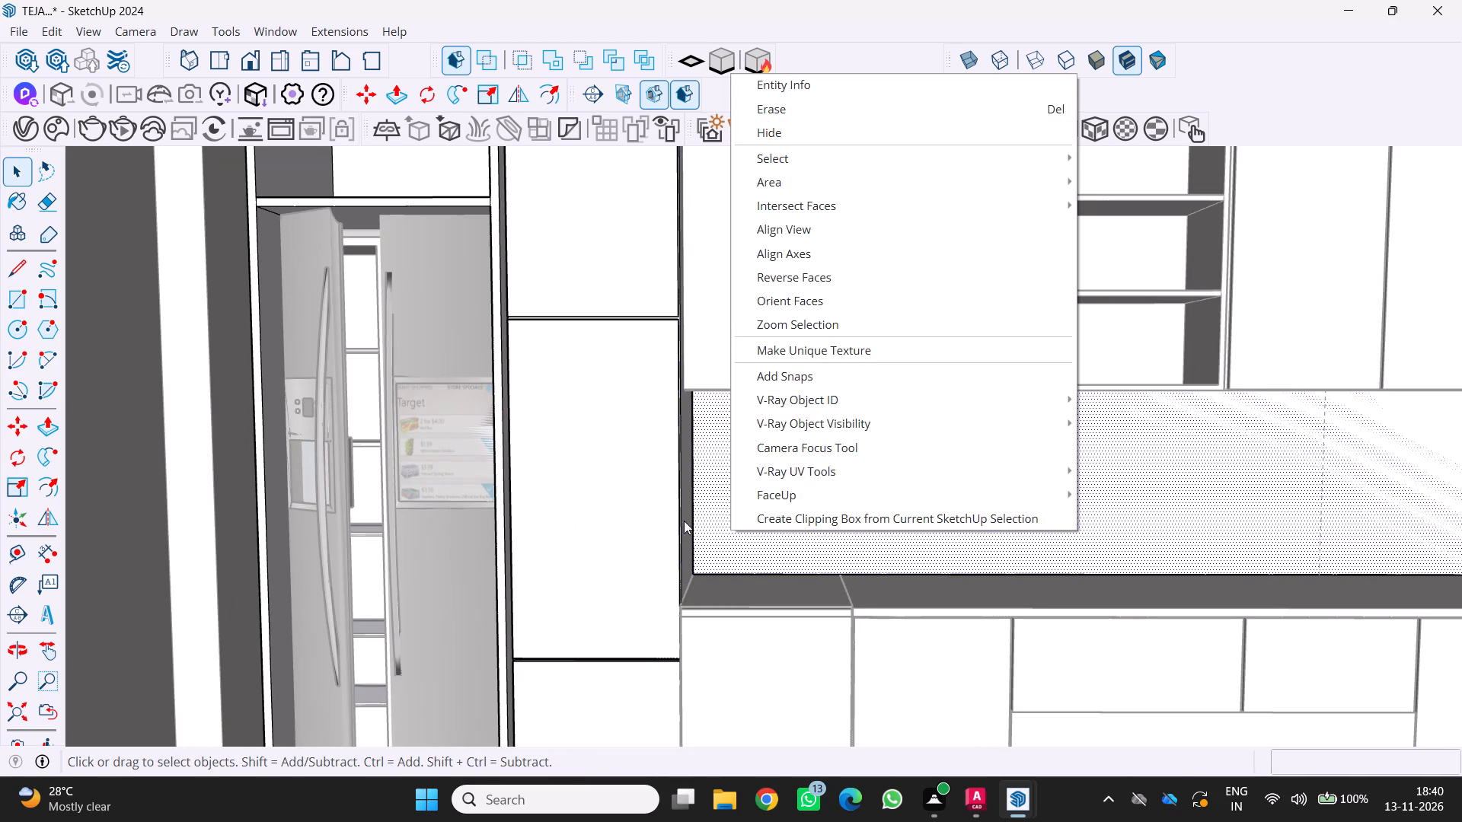
click(684, 521)
double_click(714, 525)
right_click(714, 525)
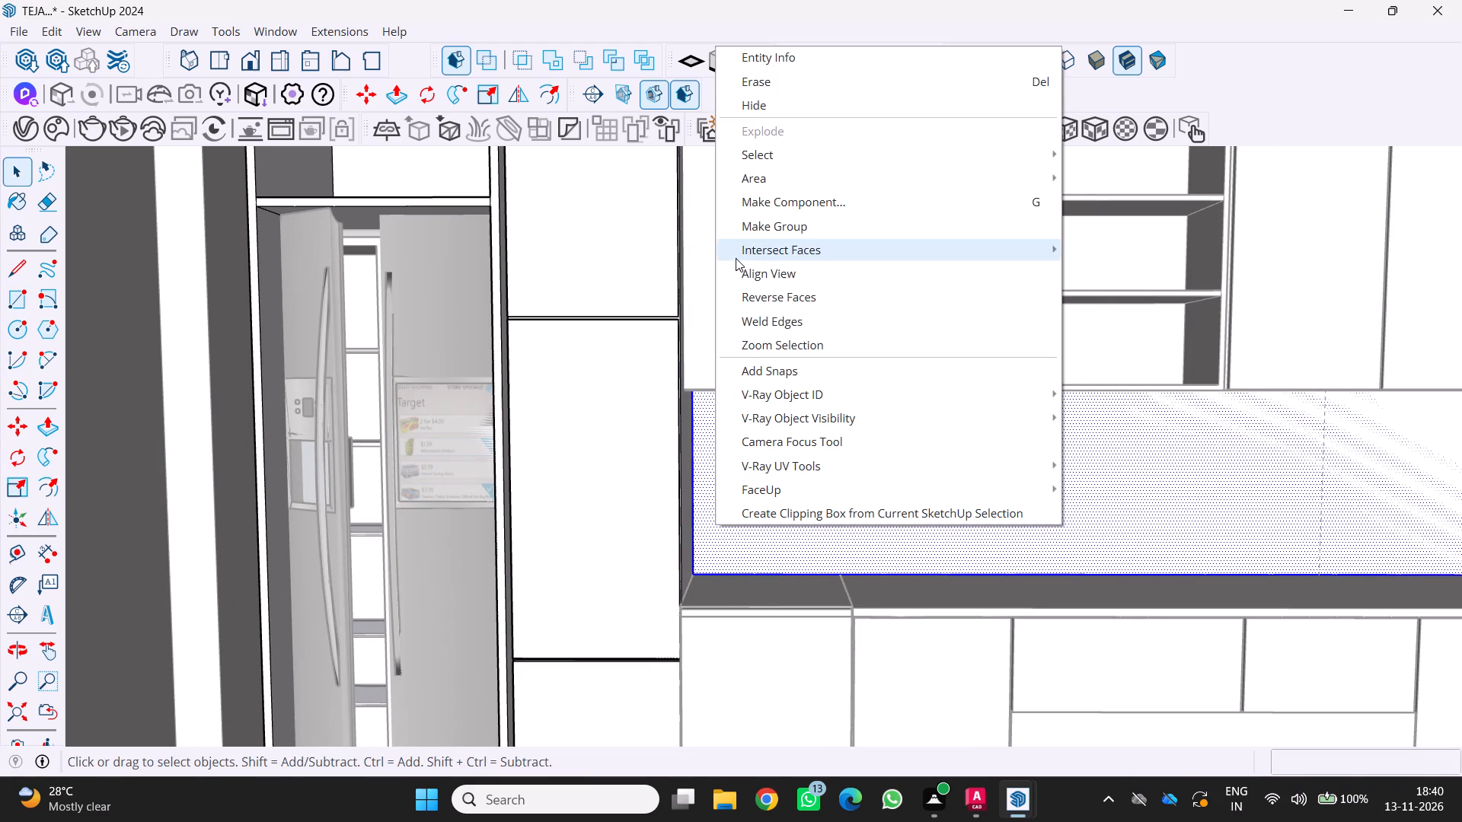
drag(770, 227, 773, 237)
Examine the whole room and its kitchen wall from above, including the wall strip over the cabinets.
middle_drag(755, 507, 721, 515)
scroll(717, 516, down, 5)
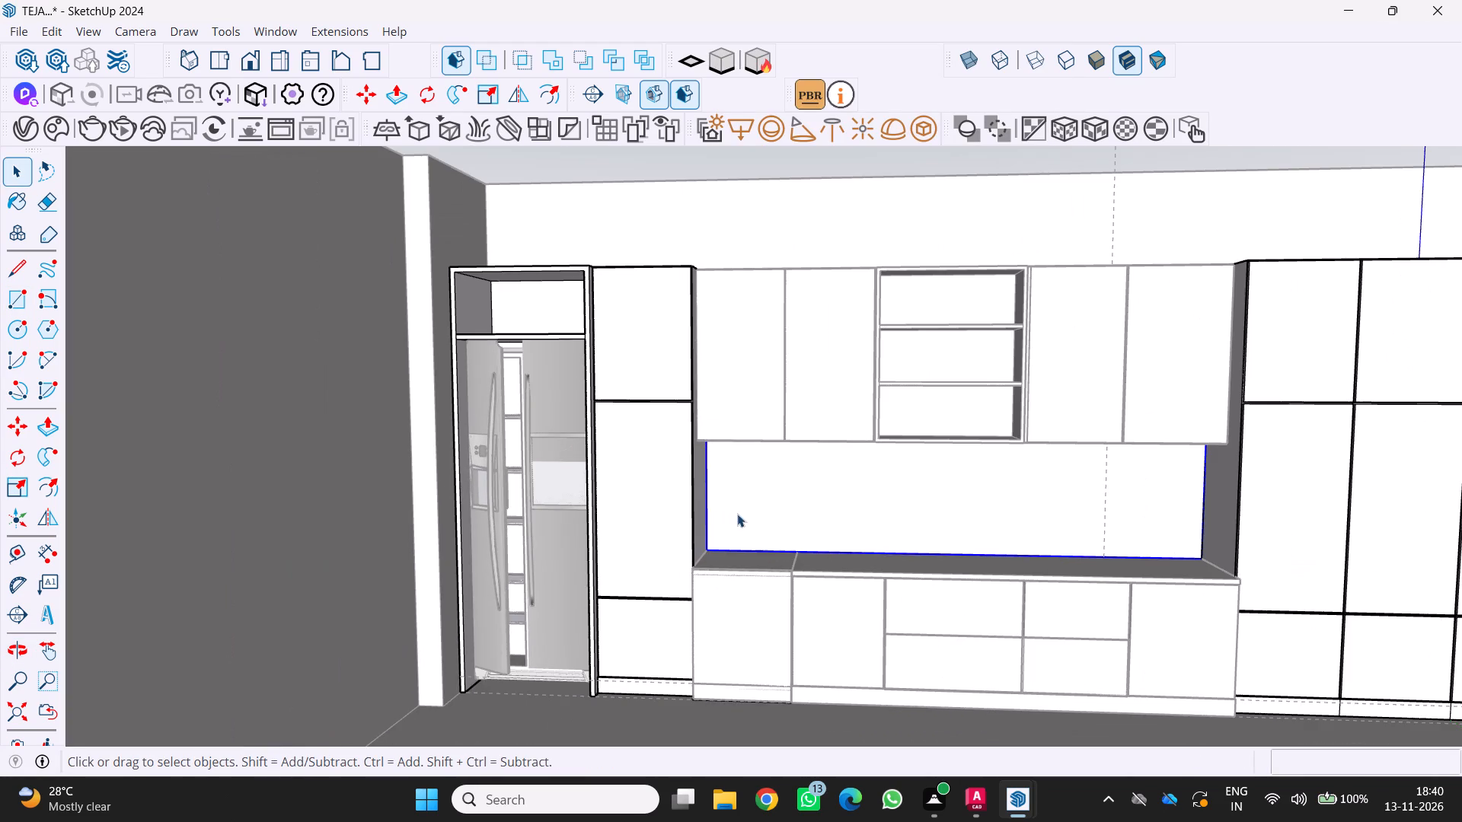
middle_drag(773, 516, 737, 521)
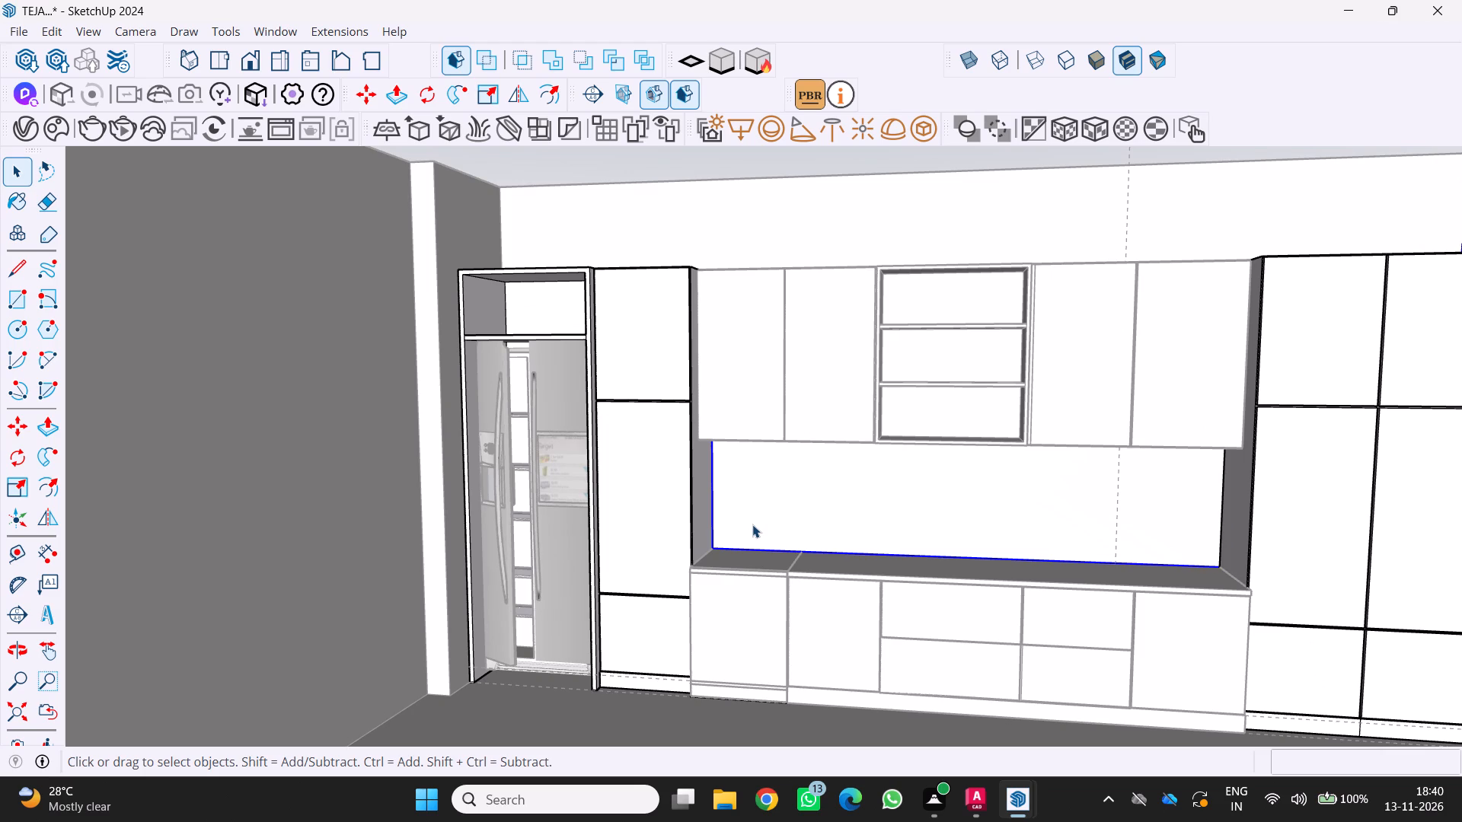
scroll(713, 425, down, 9)
middle_drag(722, 495, 812, 505)
scroll(789, 474, down, 5)
middle_drag(796, 482, 777, 590)
scroll(769, 588, up, 4)
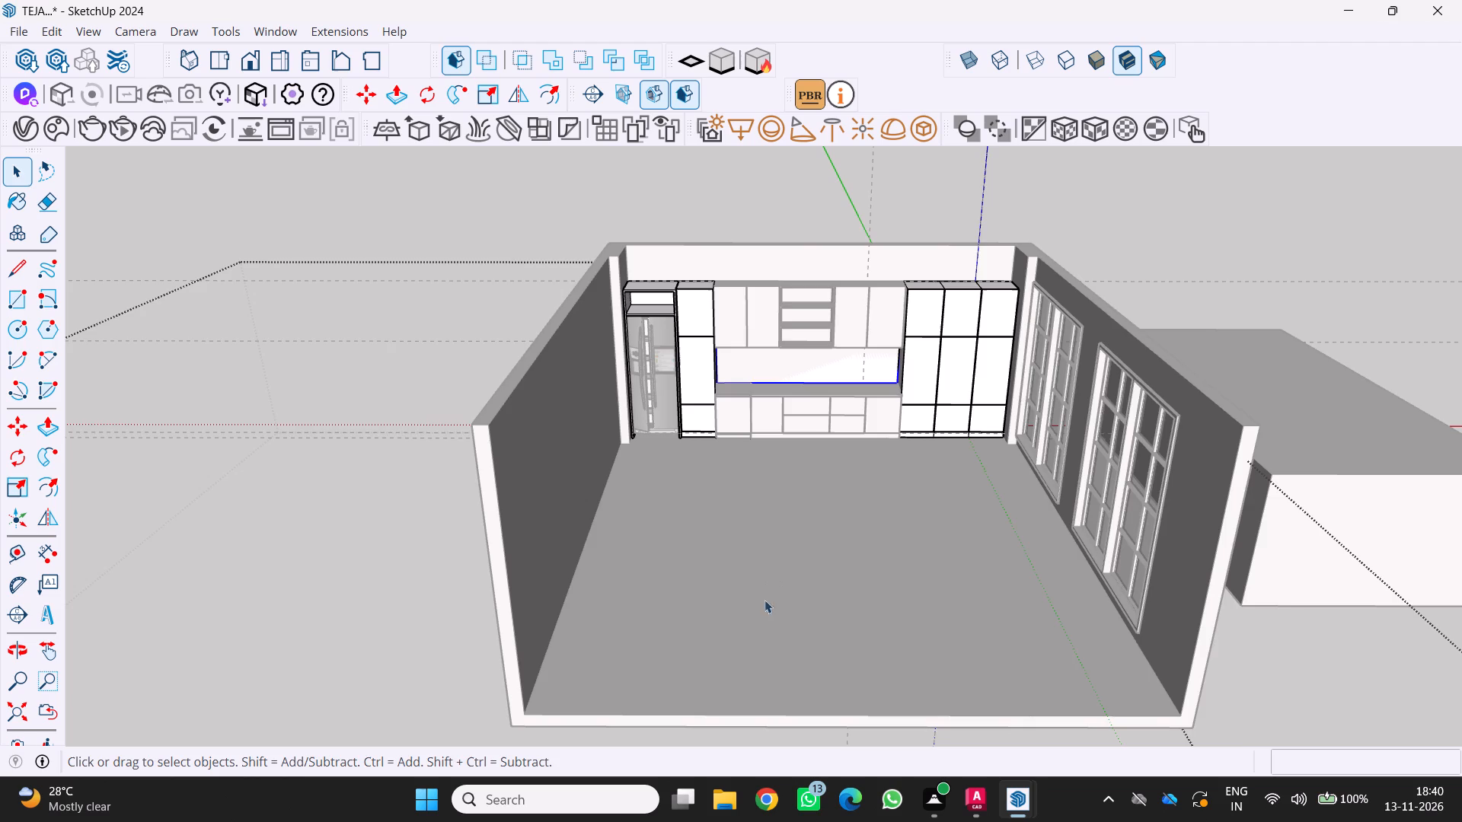
middle_drag(758, 632, 807, 642)
middle_drag(785, 646, 756, 642)
scroll(801, 509, up, 3)
middle_drag(801, 508, 806, 504)
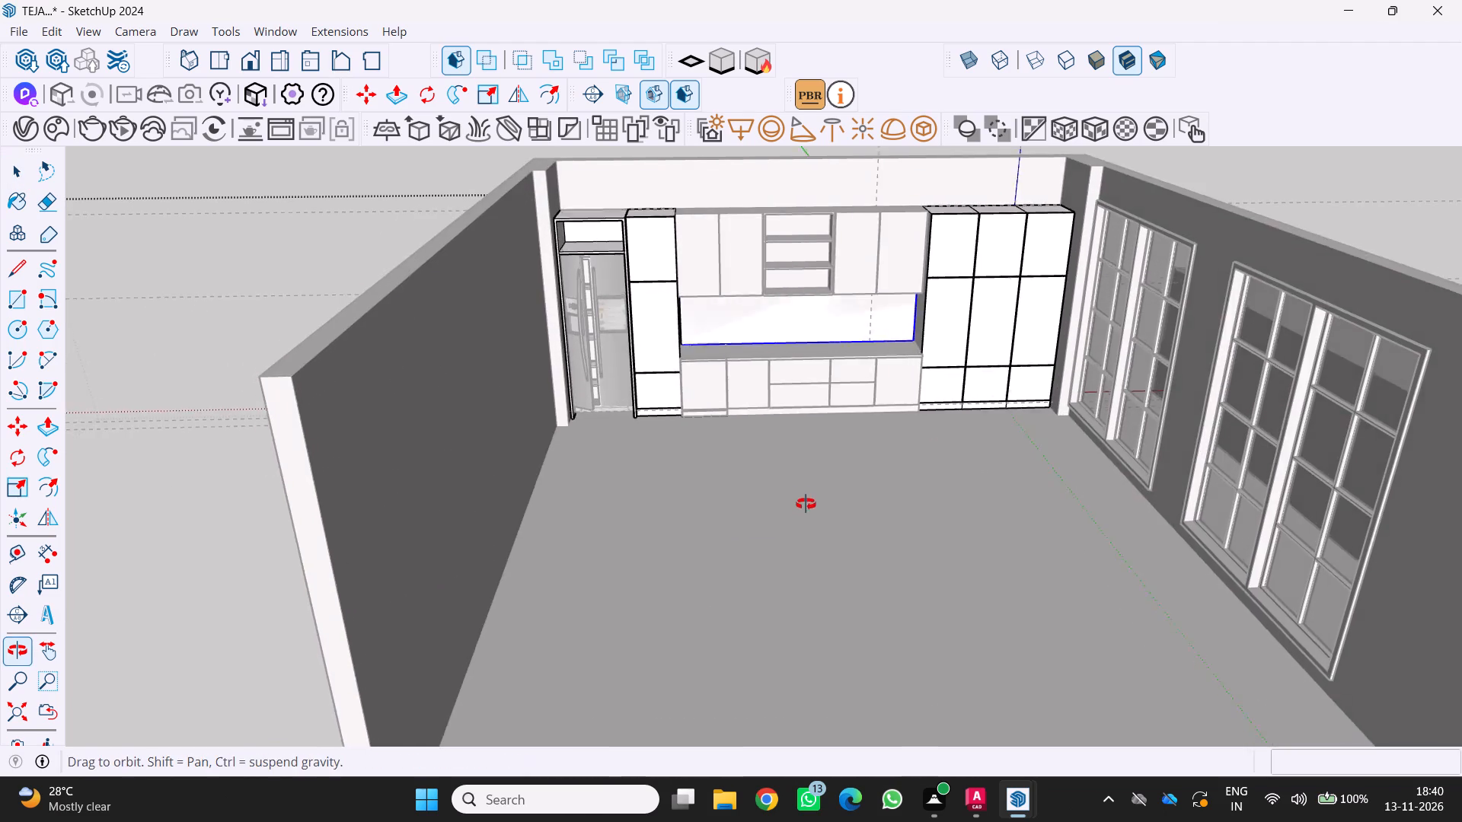
middle_drag(806, 504, 783, 467)
scroll(782, 467, down, 4)
middle_drag(784, 467, 762, 503)
middle_click(761, 504)
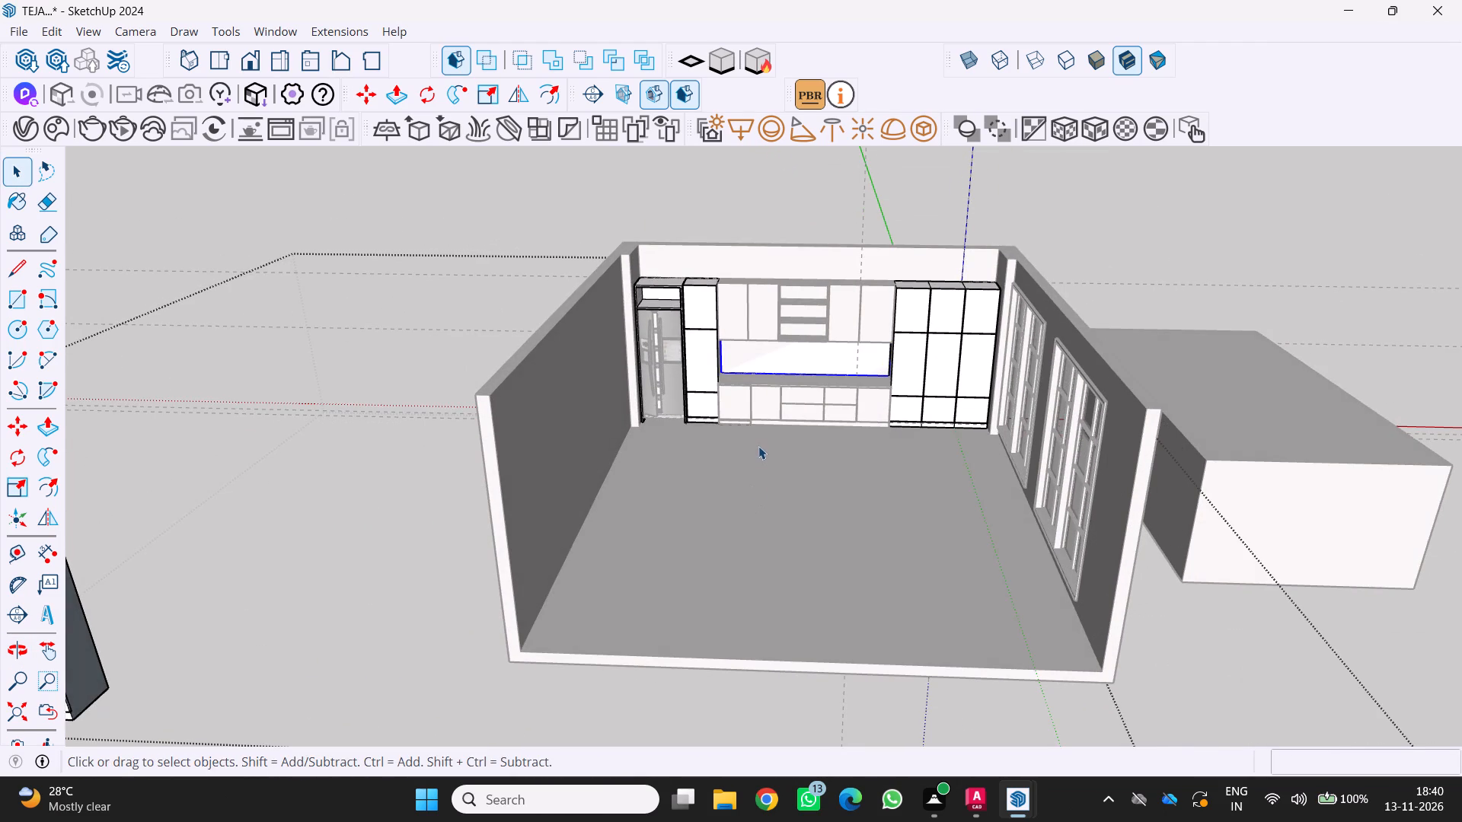
scroll(758, 446, up, 4)
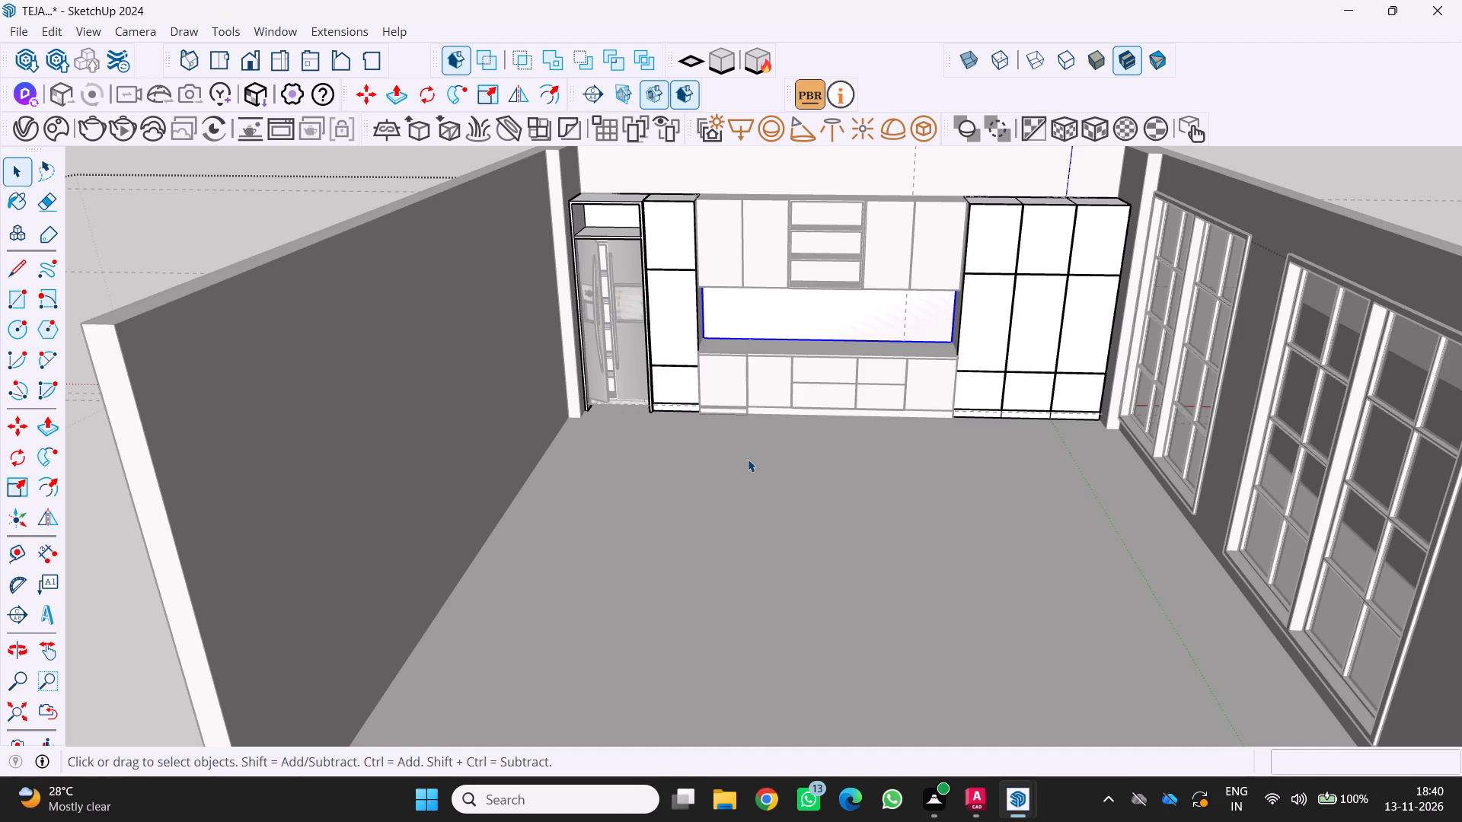
scroll(733, 447, down, 4)
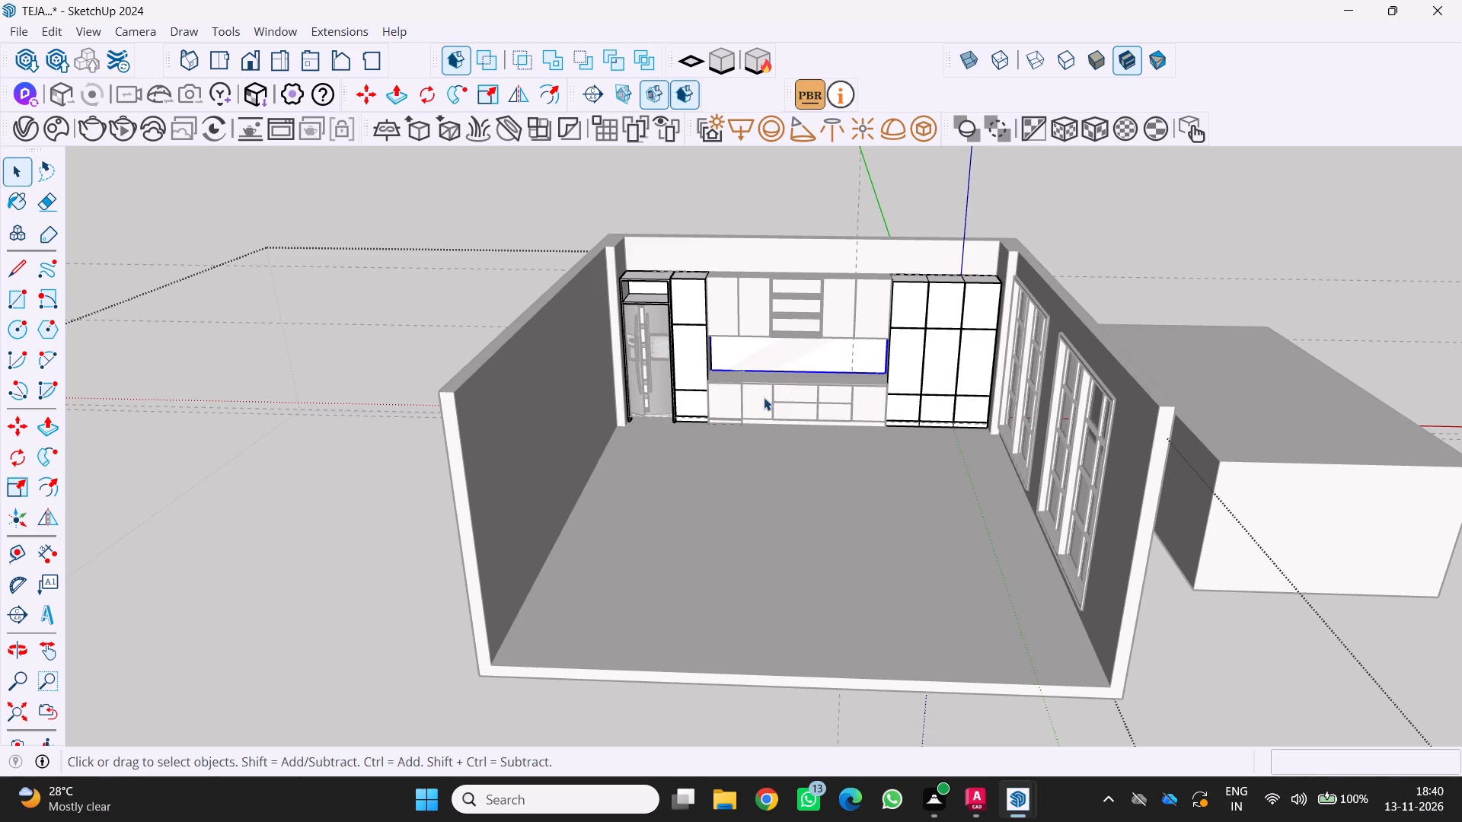
scroll(762, 401, up, 4)
middle_drag(736, 368, 764, 417)
scroll(744, 409, down, 5)
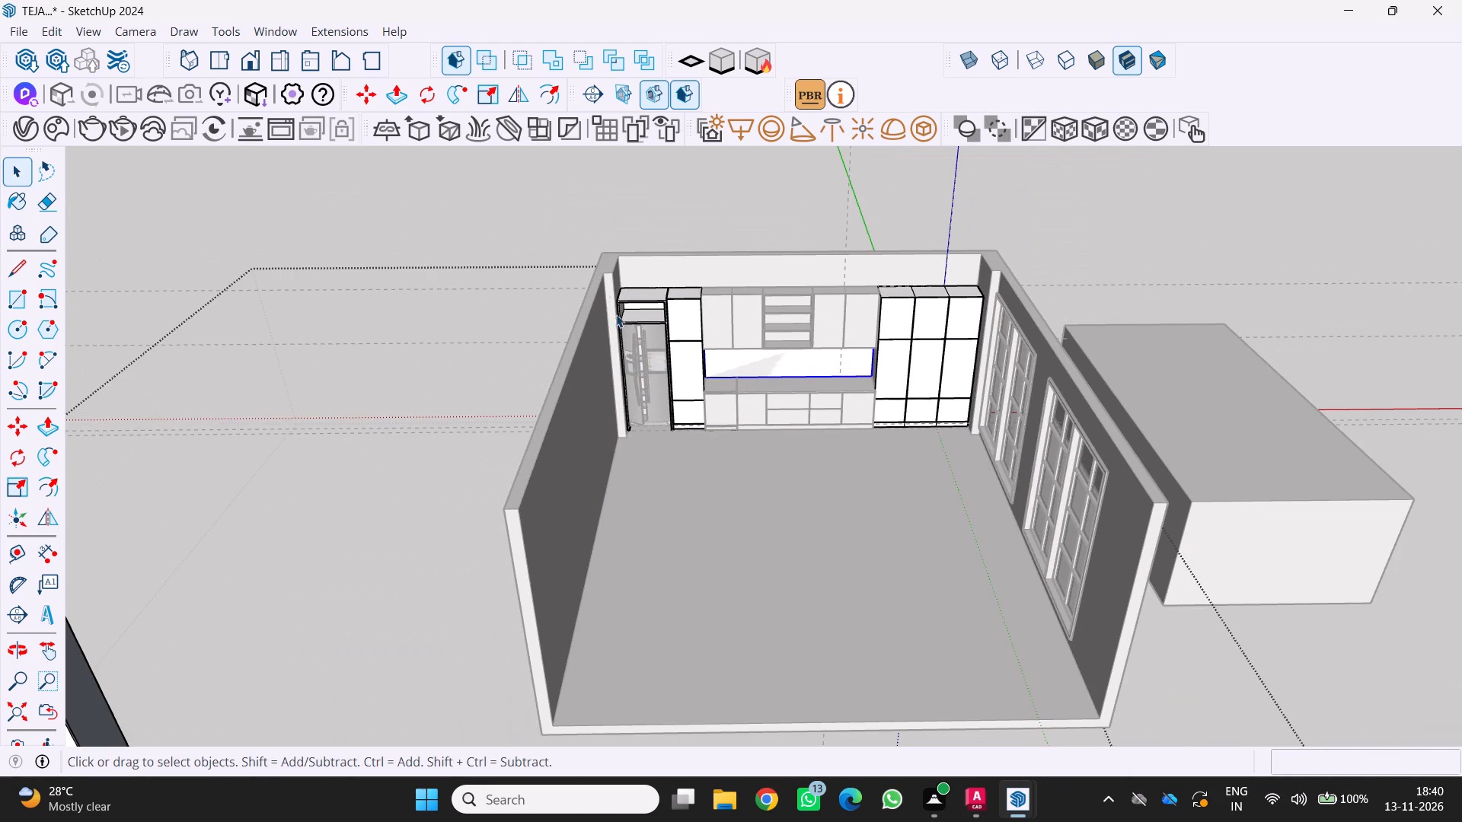
Draw a 640 × 60 cm rectangle on the back wall above the cabinets, spanning between the two side walls.
key(r)
scroll(642, 323, up, 6)
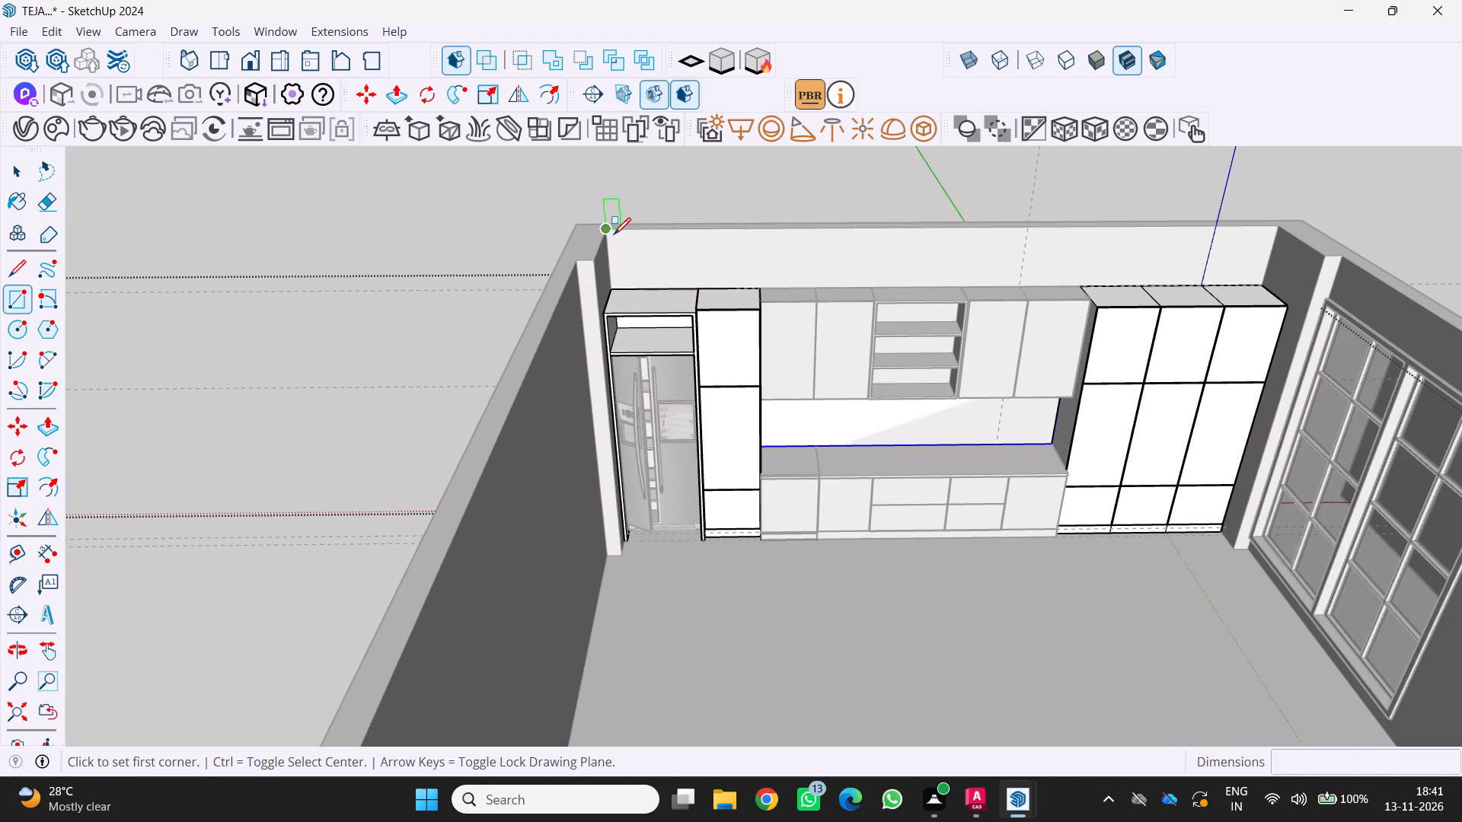
click(614, 234)
scroll(1263, 282, up, 3)
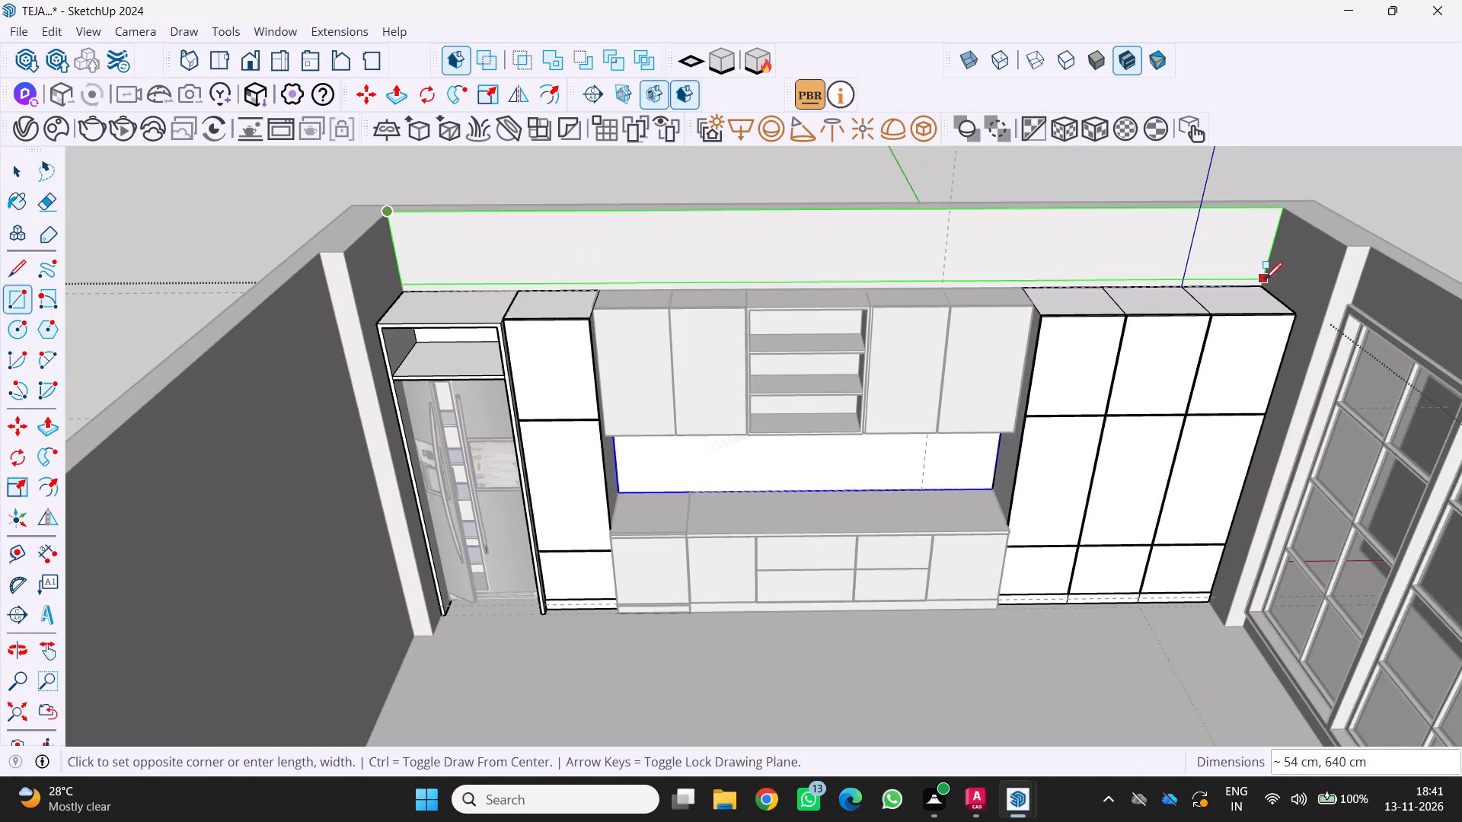
click(1259, 285)
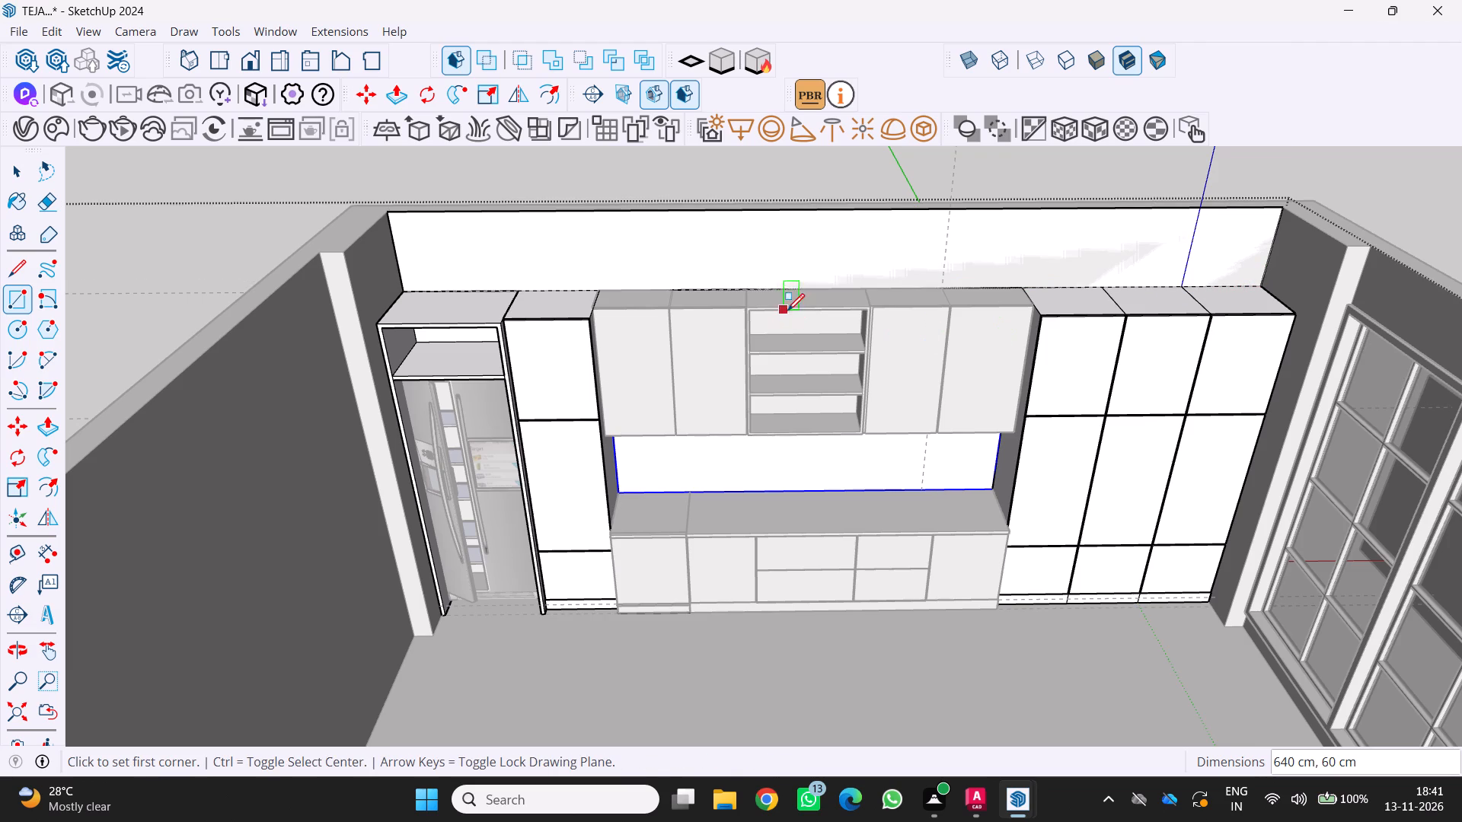
Select the rectangle above the cabinets together with its edges and make it a group.
key(space)
click(784, 276)
right_click(784, 274)
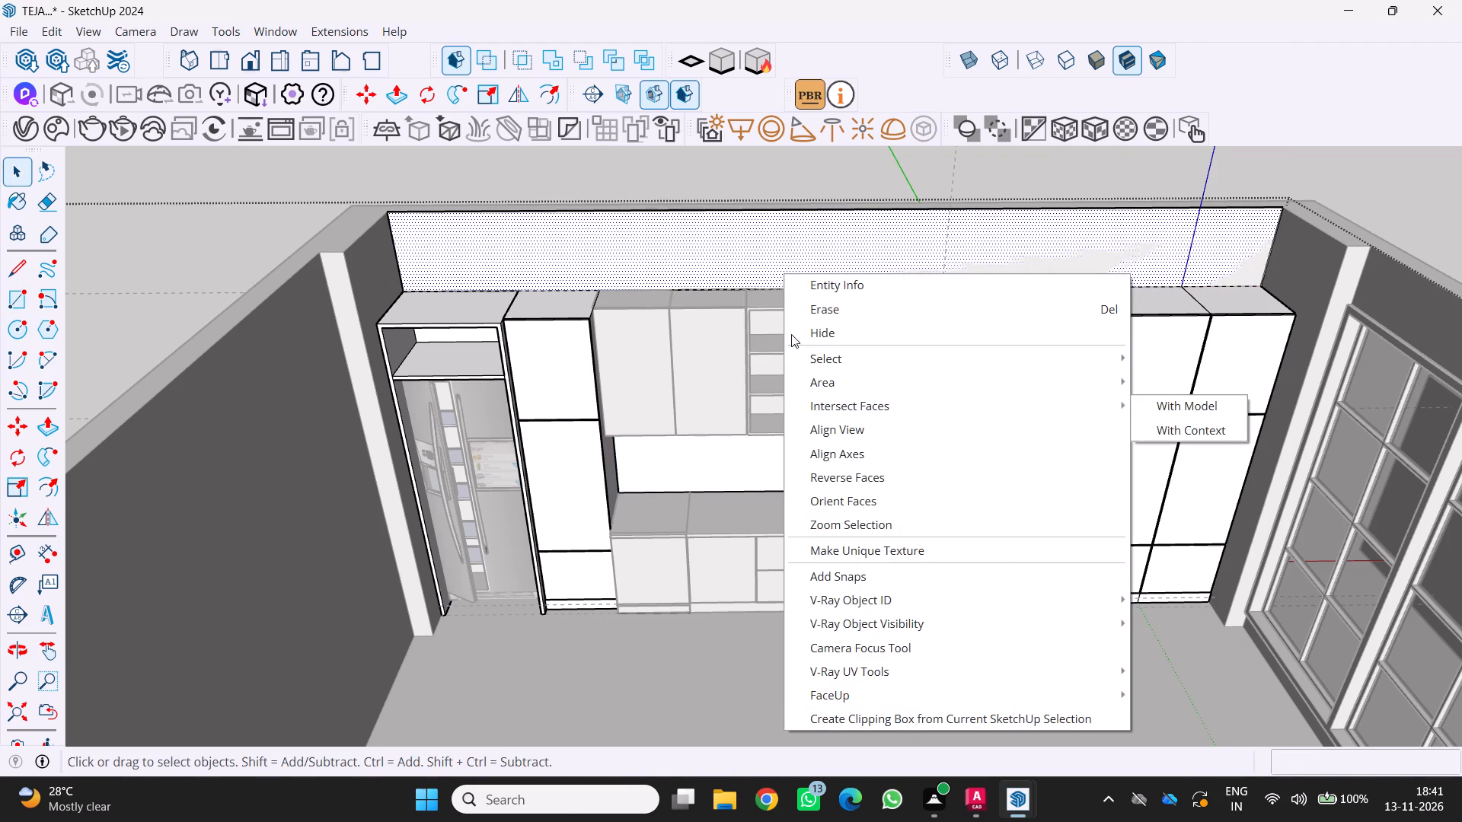
triple_click(748, 268)
right_click(748, 266)
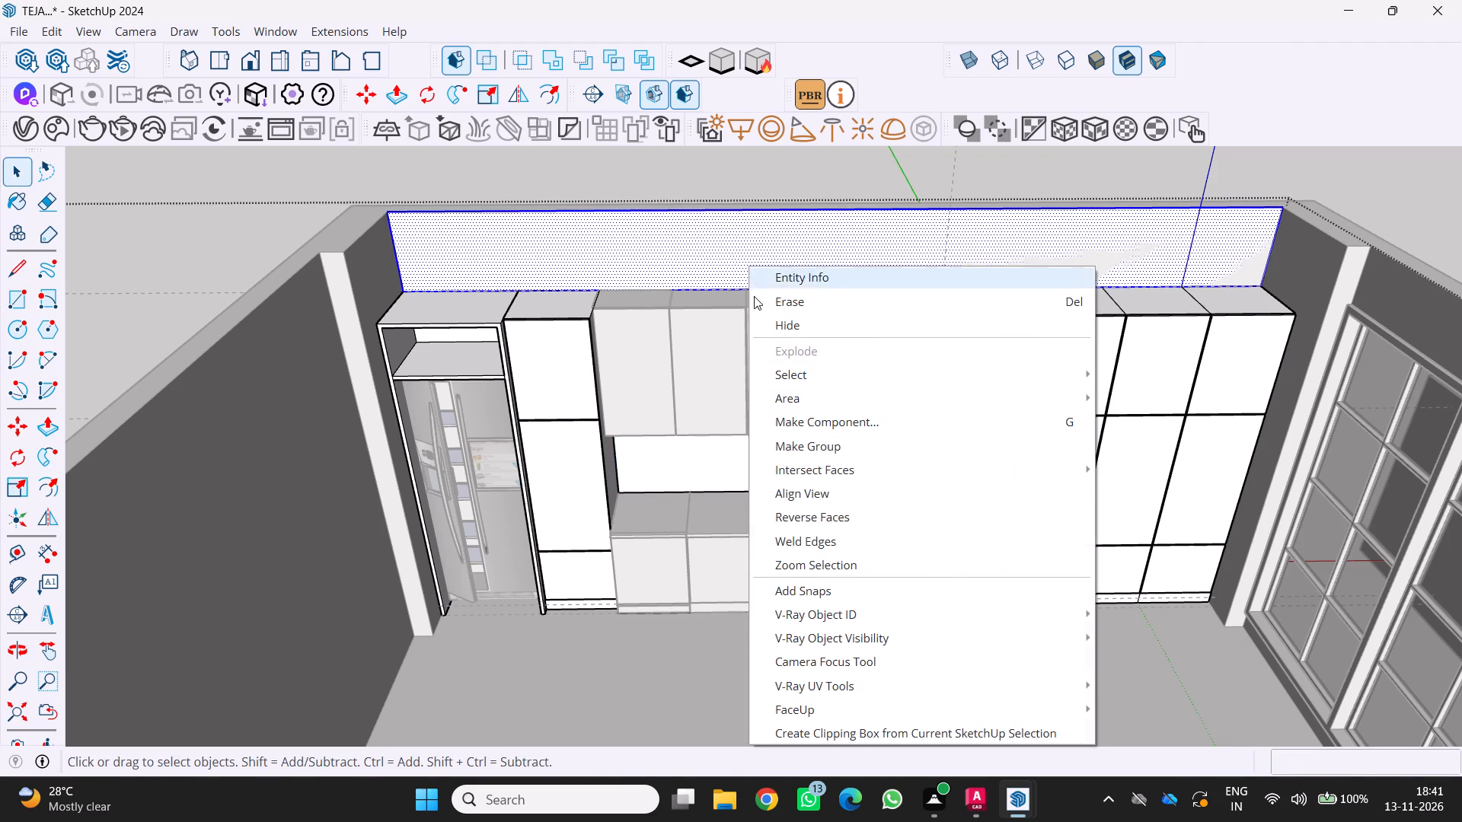
click(818, 441)
scroll(787, 454, down, 6)
middle_drag(748, 456, 700, 391)
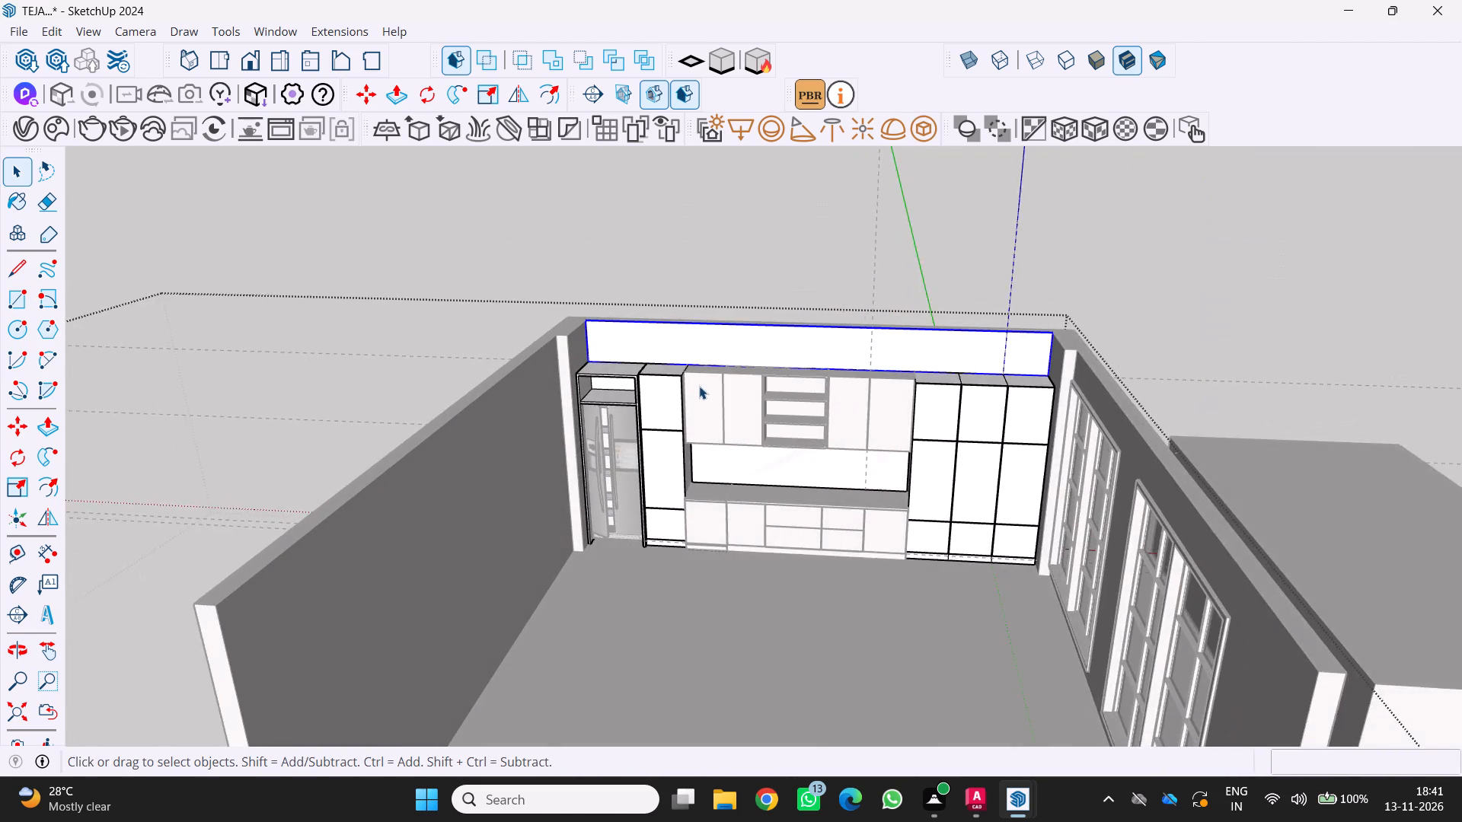
Open the group of the panel above the cabinets and Push/Pull its face 85 cm forward into the room.
scroll(699, 386, up, 1)
key(o)
key(space)
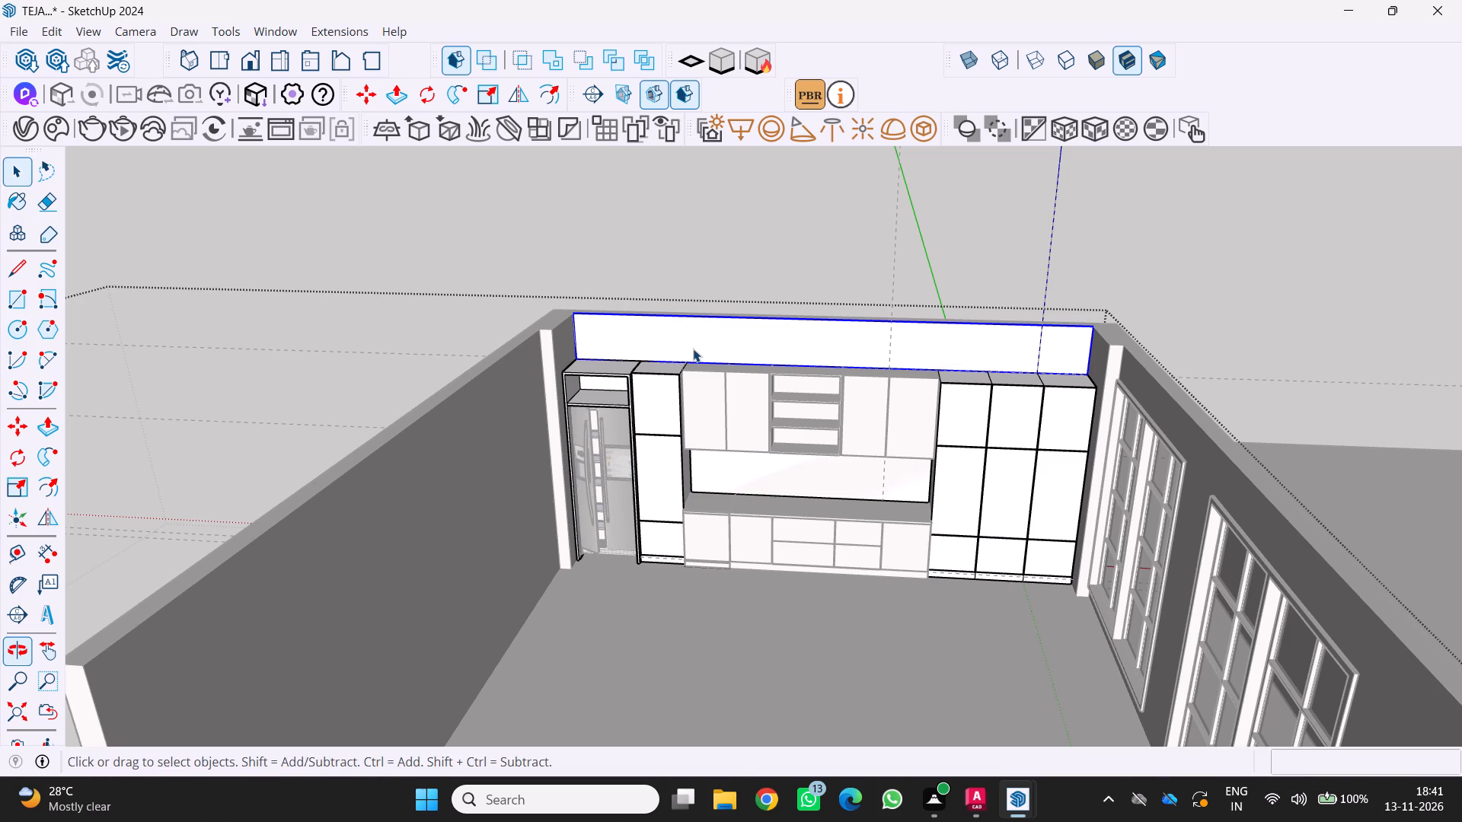
click(693, 349)
click(691, 344)
click(691, 342)
click(691, 342)
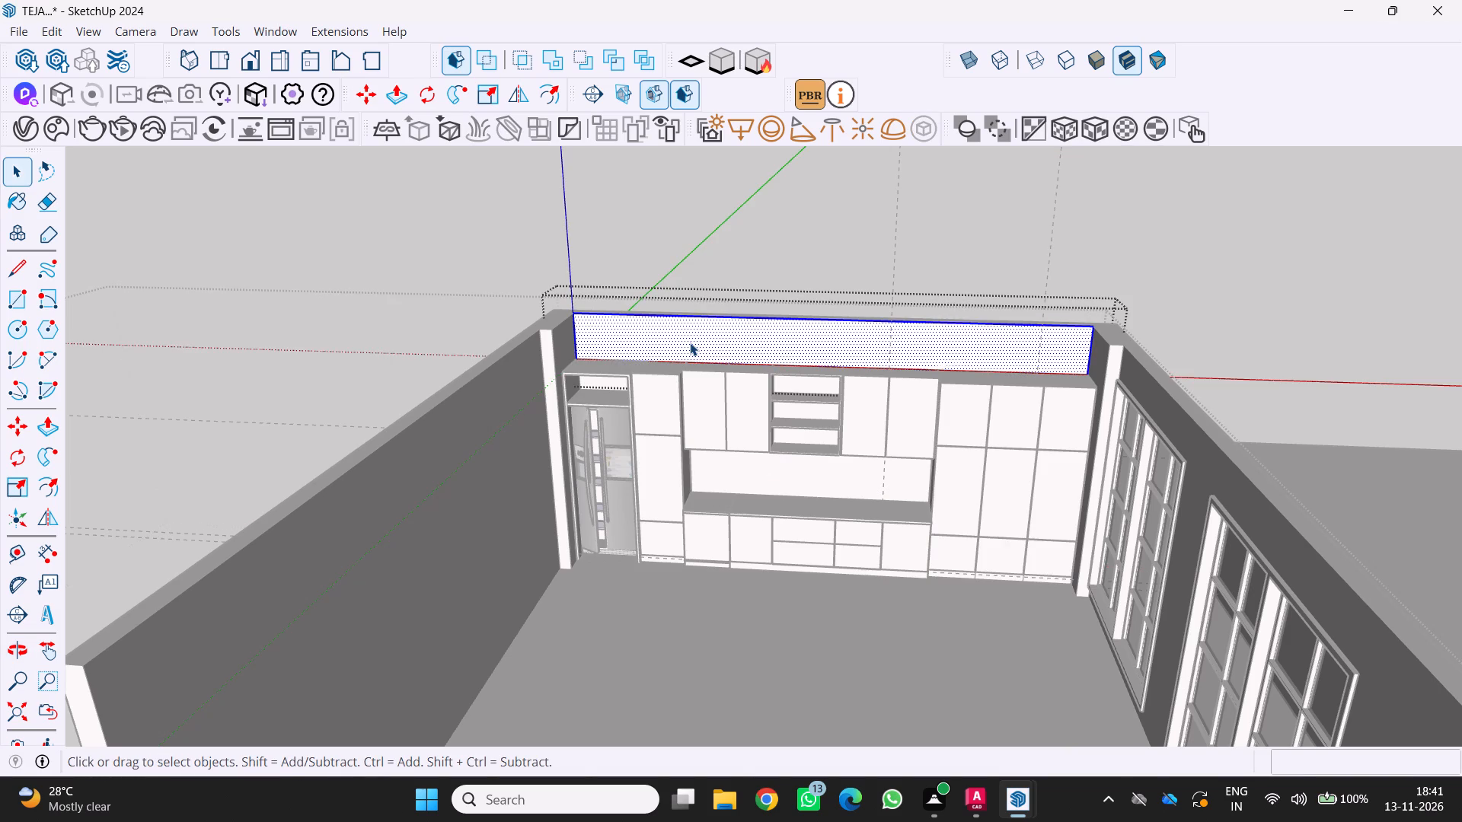
key(p)
click(692, 333)
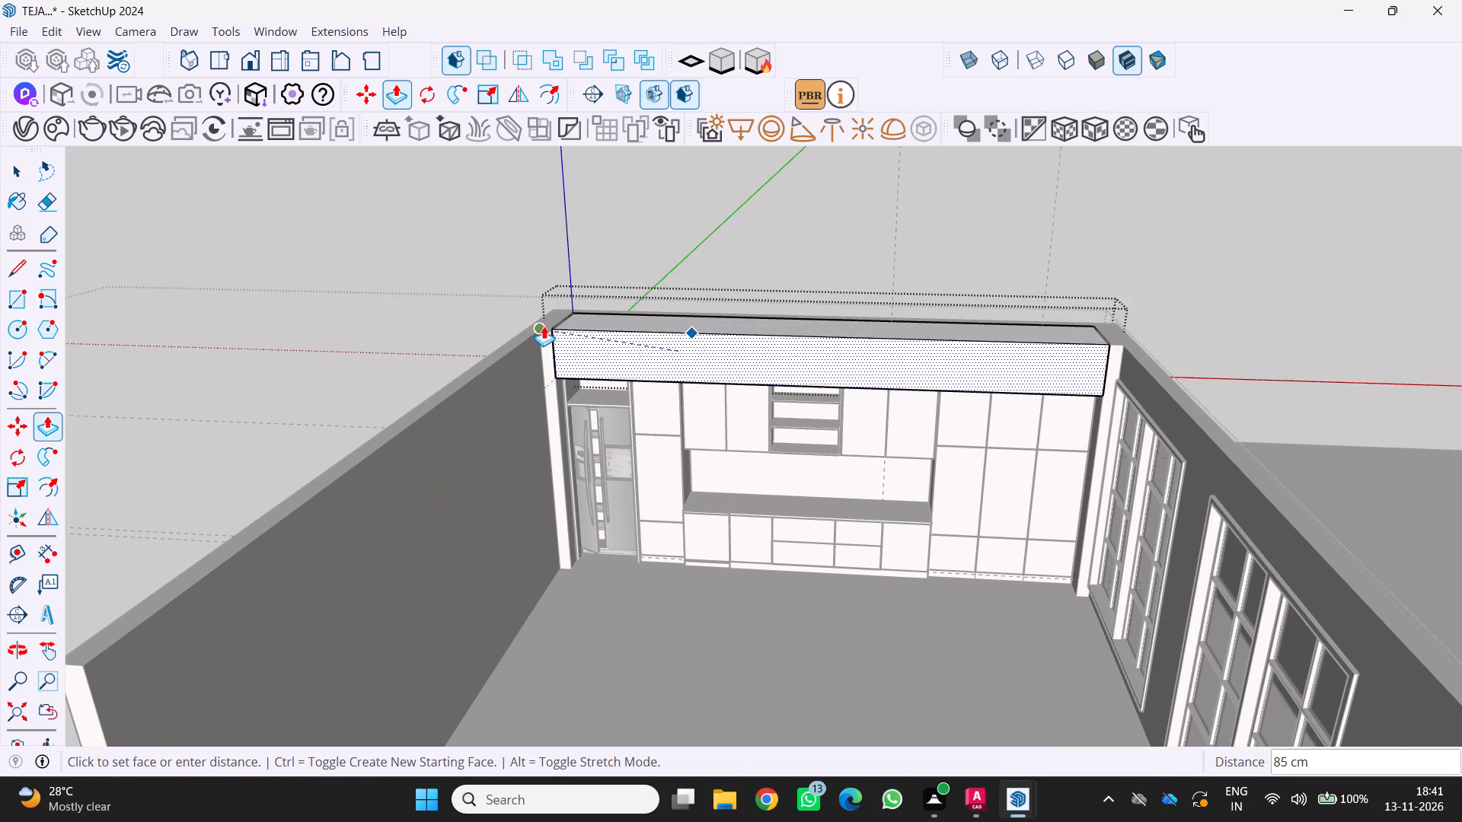
click(551, 332)
Examine the extruded panel's front and underside where it meets the tall units and side wall, and leave its group.
scroll(558, 365, down, 5)
middle_drag(576, 401, 671, 318)
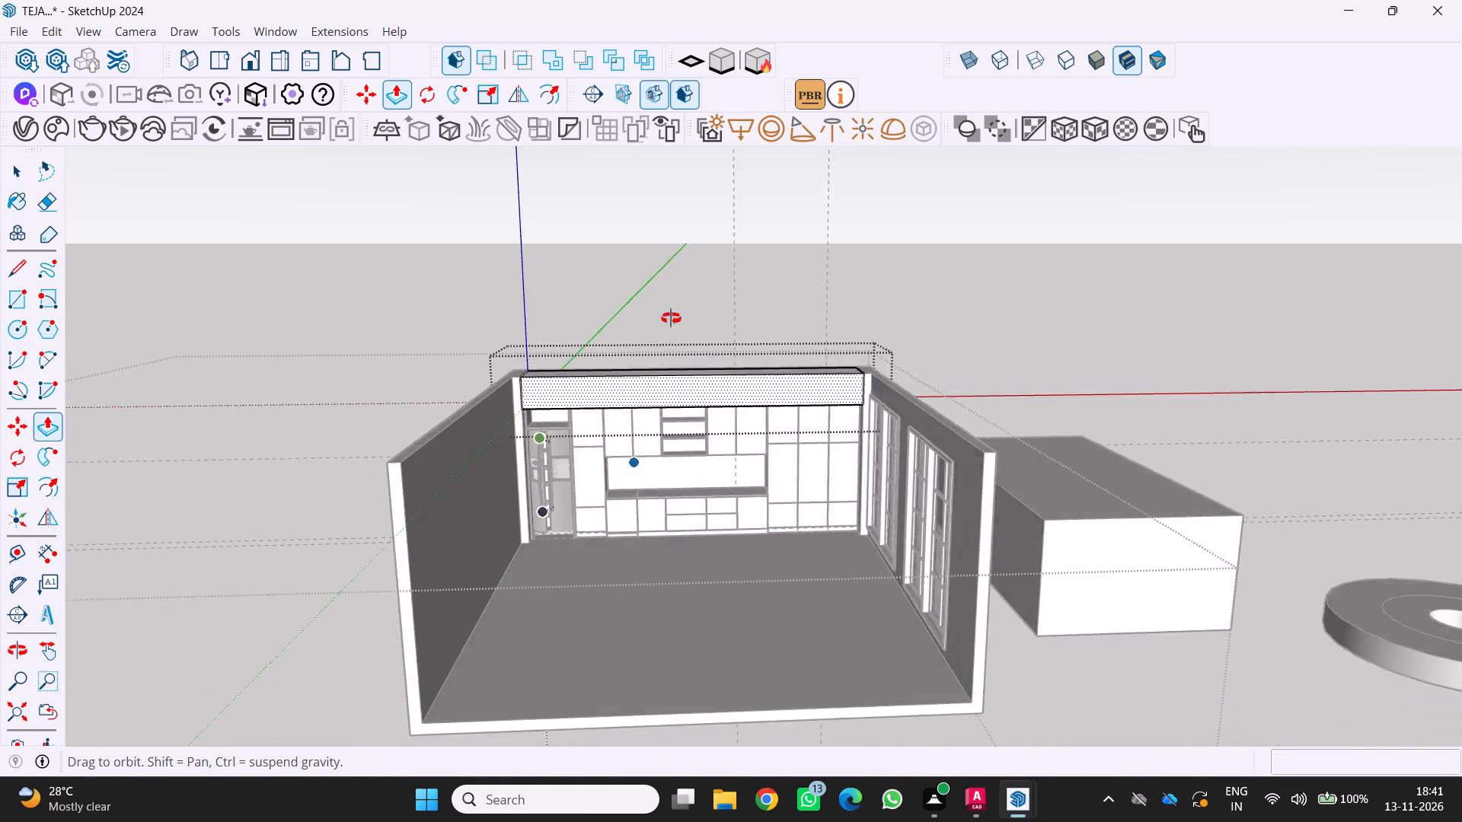
middle_drag(671, 318, 682, 309)
middle_click(687, 305)
scroll(717, 365, up, 15)
middle_drag(873, 432, 868, 323)
scroll(868, 344, up, 1)
middle_click(868, 323)
scroll(835, 432, up, 3)
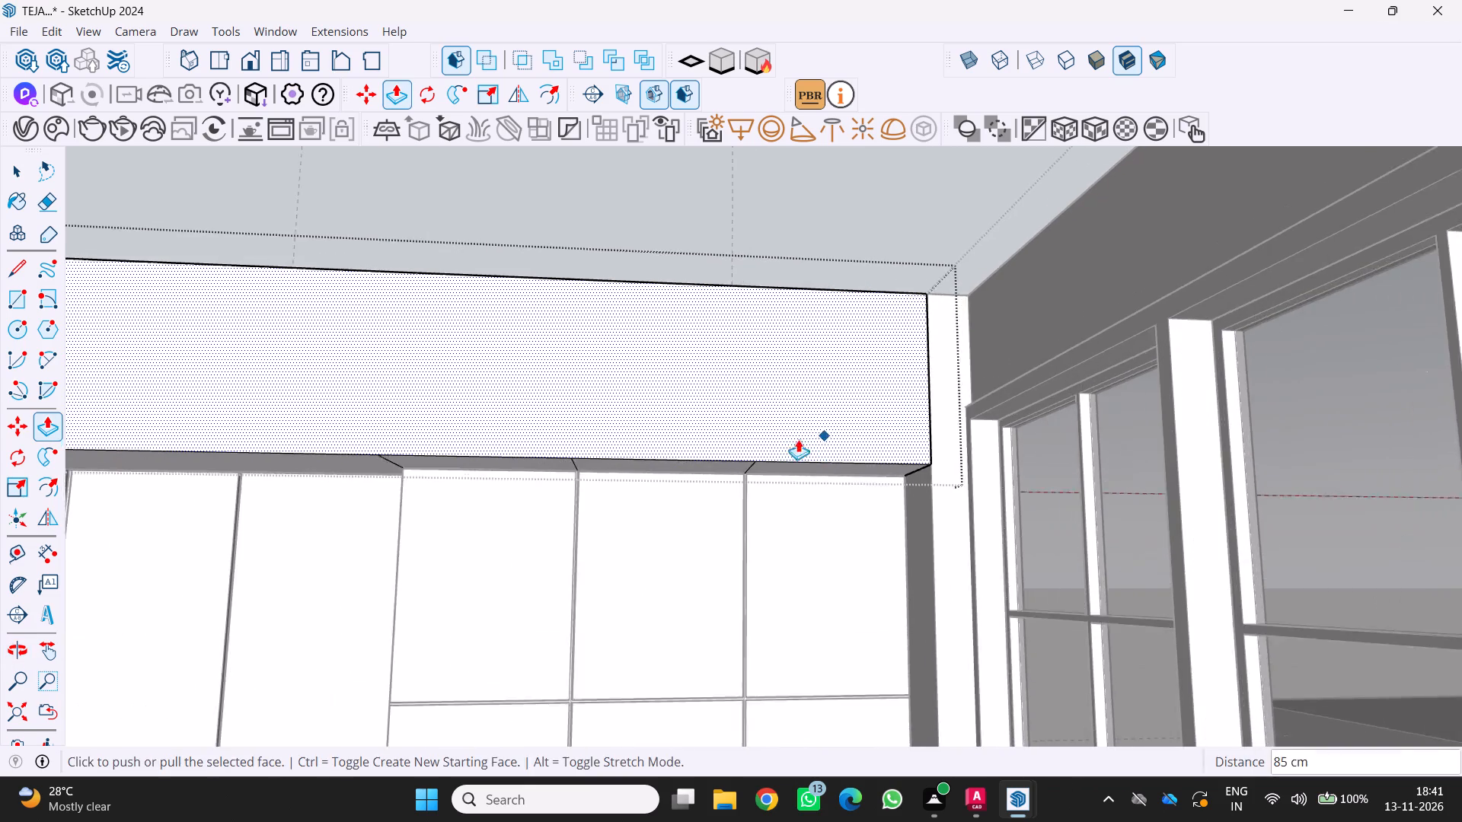
middle_drag(798, 439, 859, 292)
middle_click(859, 292)
middle_click(858, 294)
middle_click(857, 294)
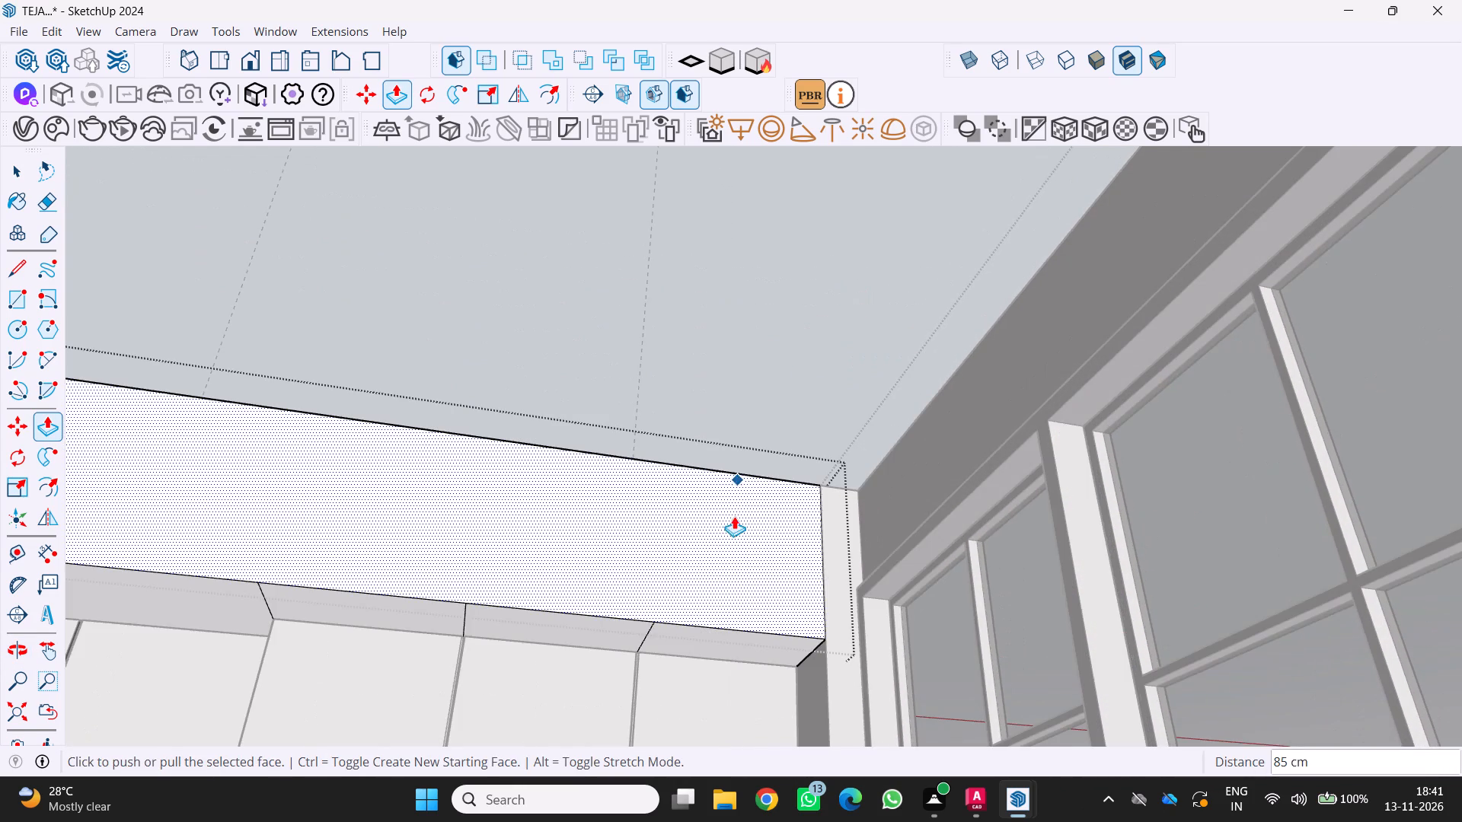
scroll(729, 532, down, 20)
scroll(729, 532, down, 14)
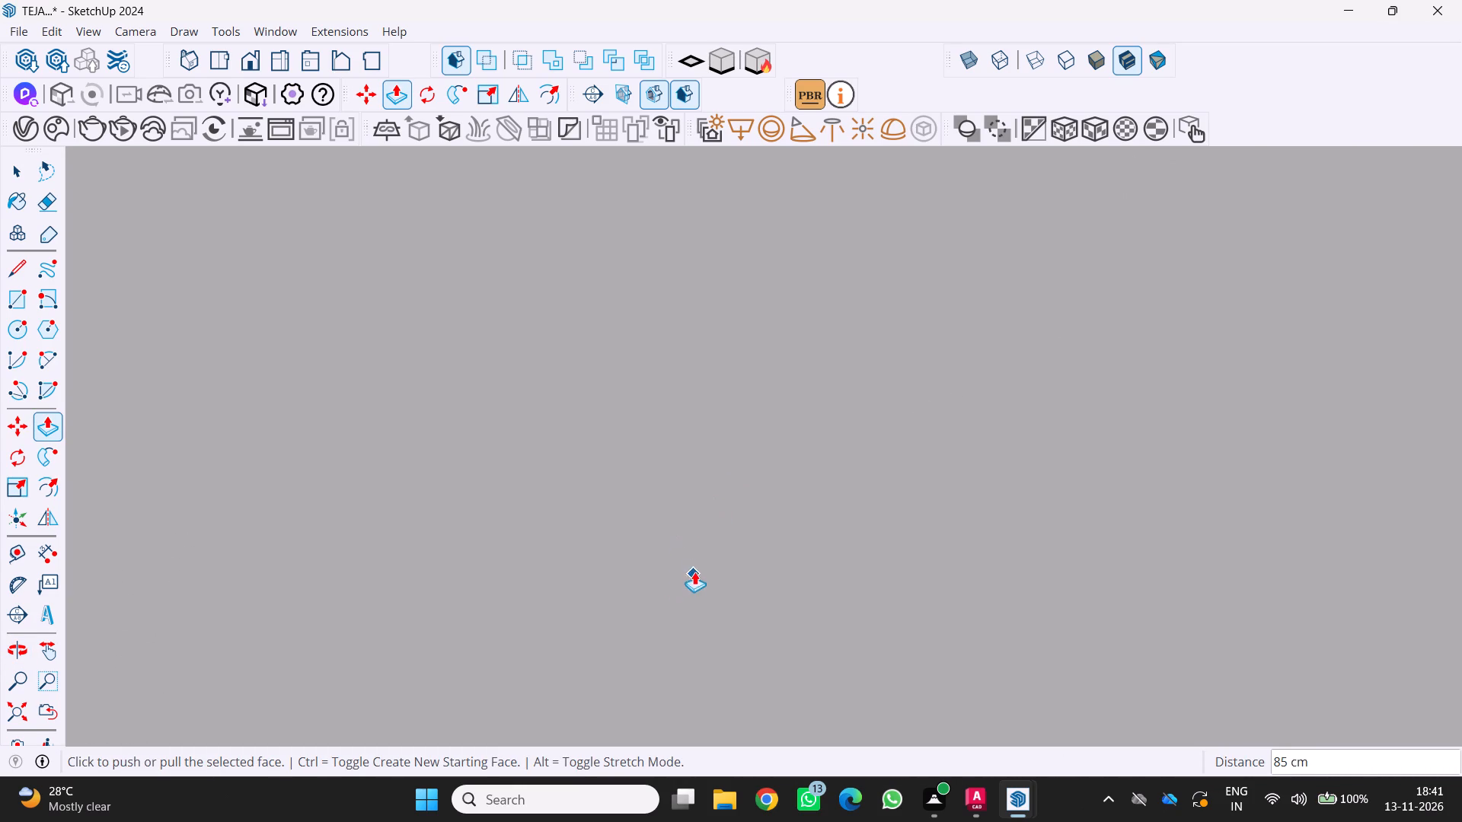
scroll(694, 572, down, 2)
middle_drag(692, 591, 682, 629)
scroll(683, 626, down, 20)
scroll(683, 626, down, 4)
middle_click(672, 607)
middle_drag(672, 617, 670, 673)
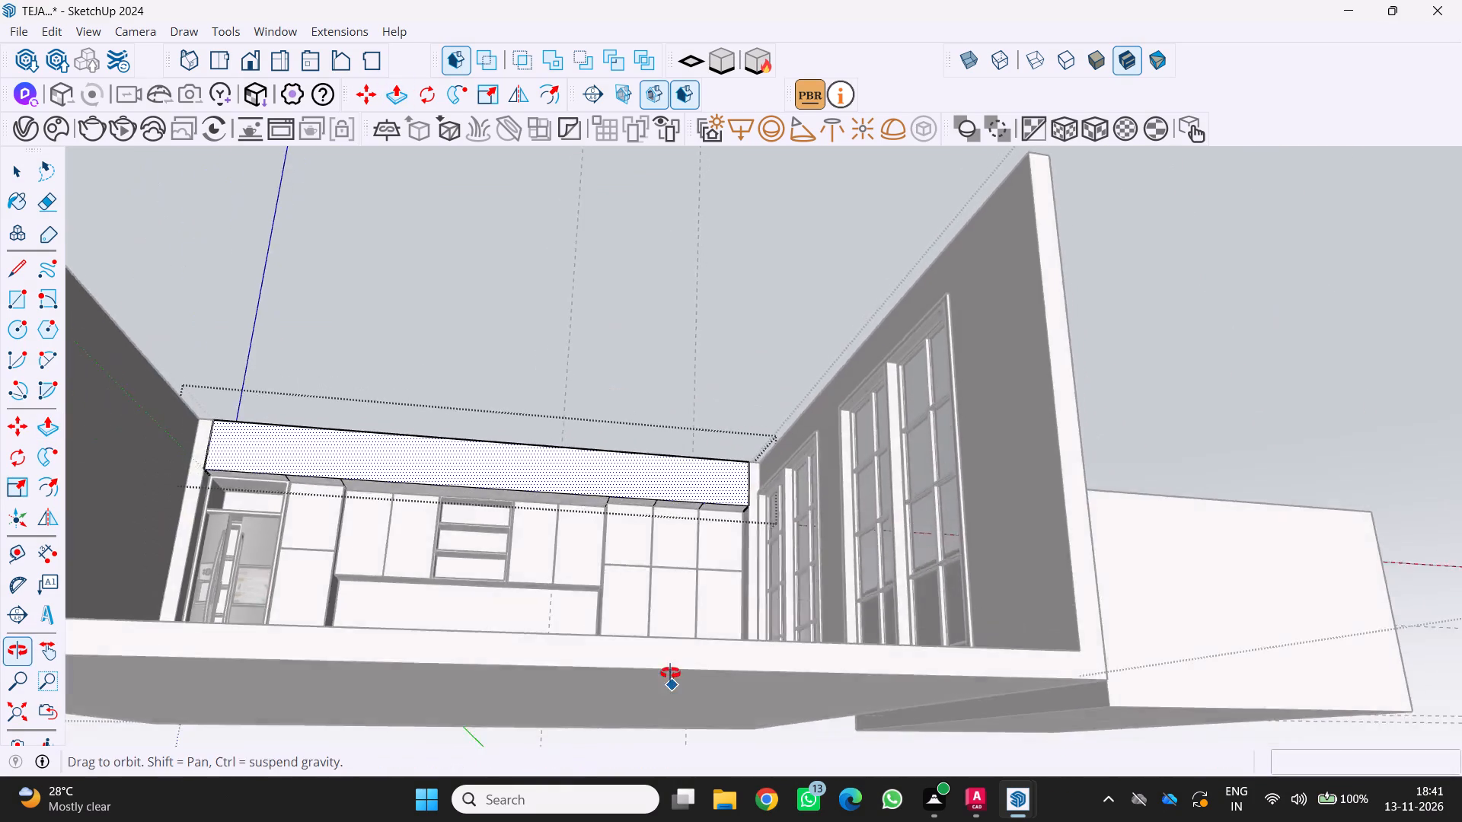
middle_drag(670, 673, 656, 697)
scroll(656, 697, down, 10)
middle_drag(644, 639, 633, 689)
key(space)
click(618, 736)
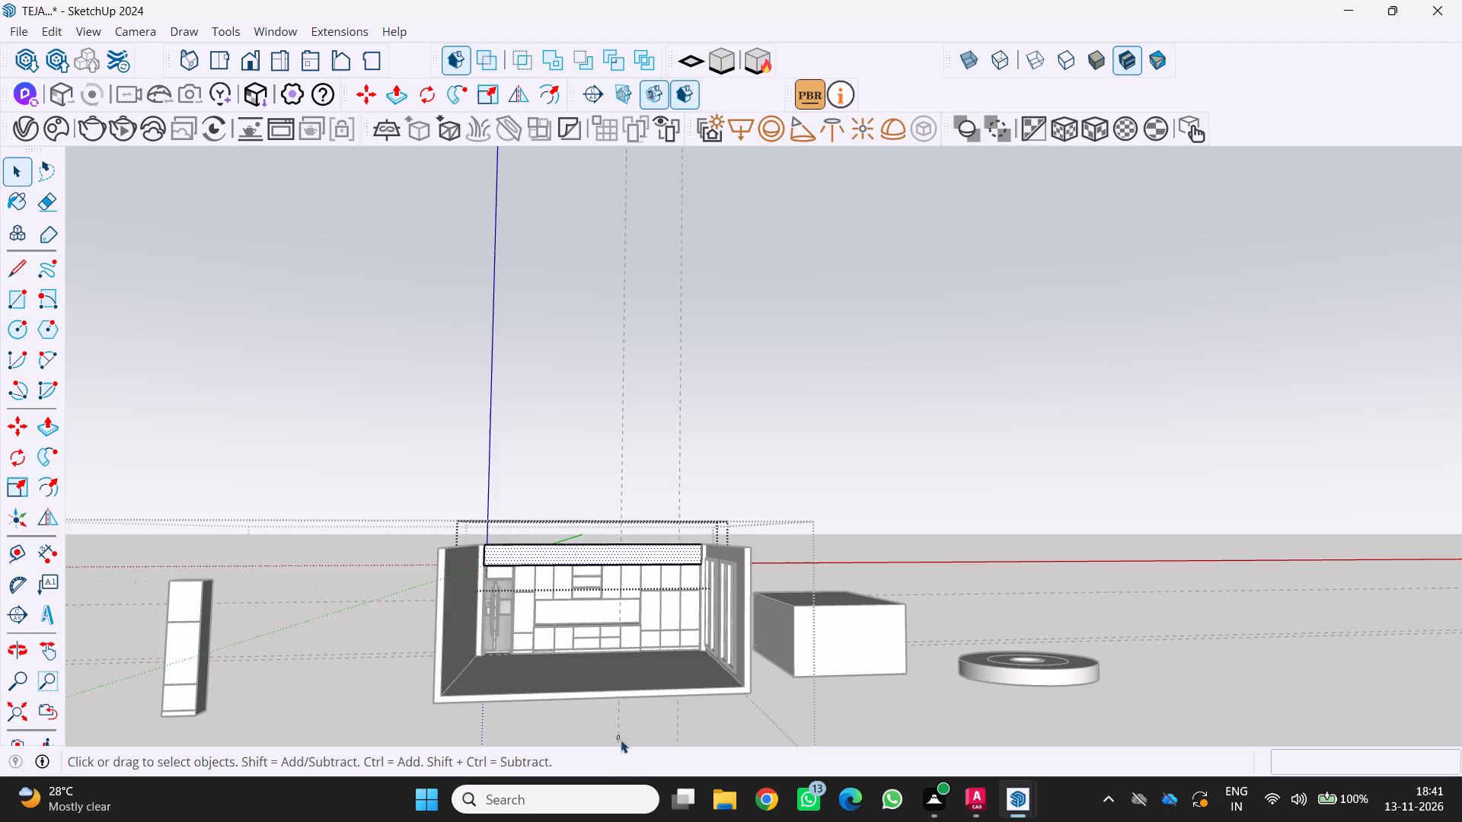
Examine the kitchen wall with its extruded top panel and the open floor in front of it.
scroll(616, 735, up, 15)
middle_click(618, 712)
middle_drag(628, 620, 623, 596)
middle_drag(622, 474, 647, 426)
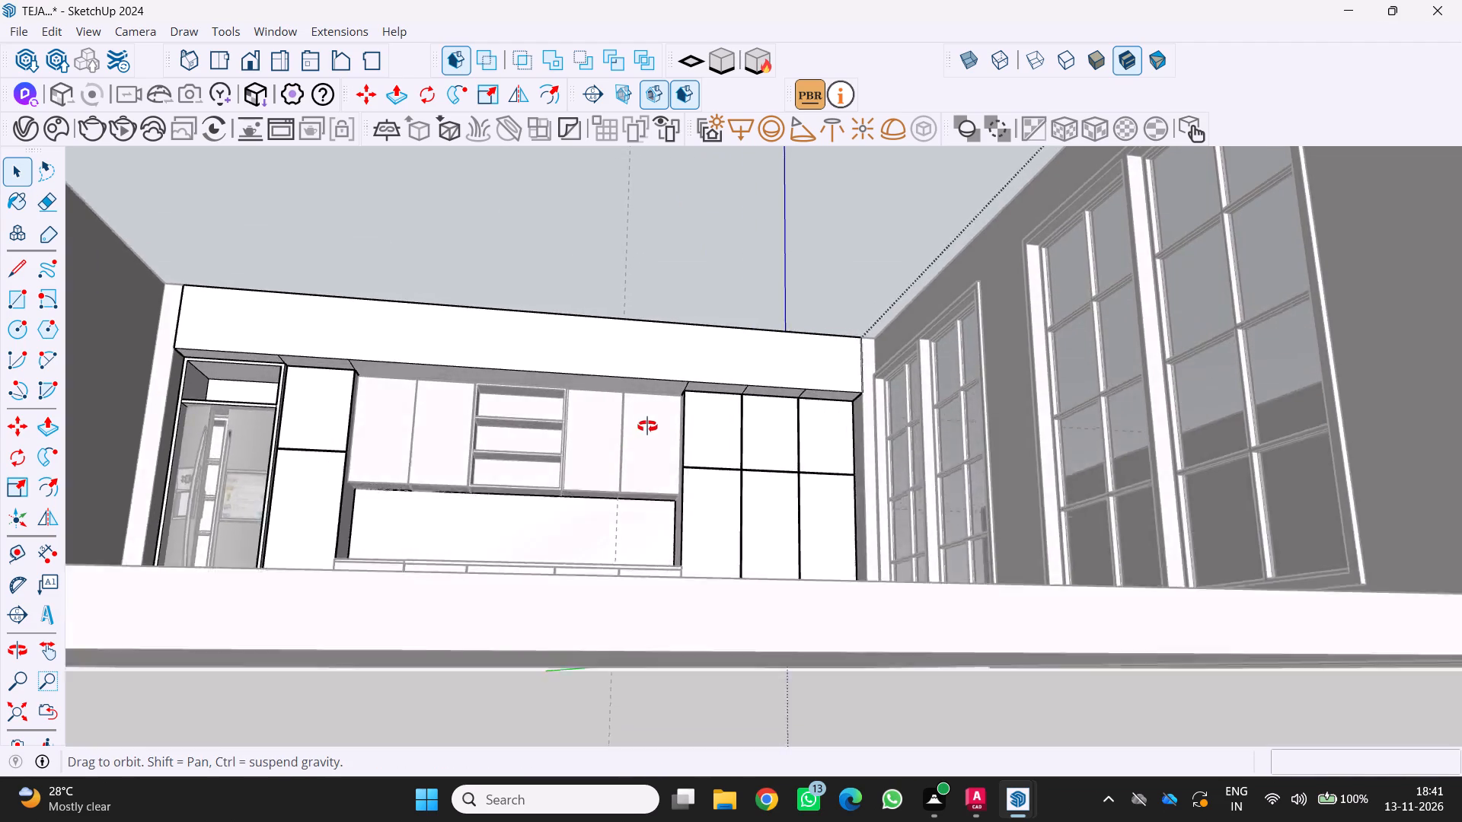
middle_drag(647, 426, 648, 425)
middle_drag(648, 425, 583, 567)
middle_click(583, 566)
scroll(570, 544, down, 15)
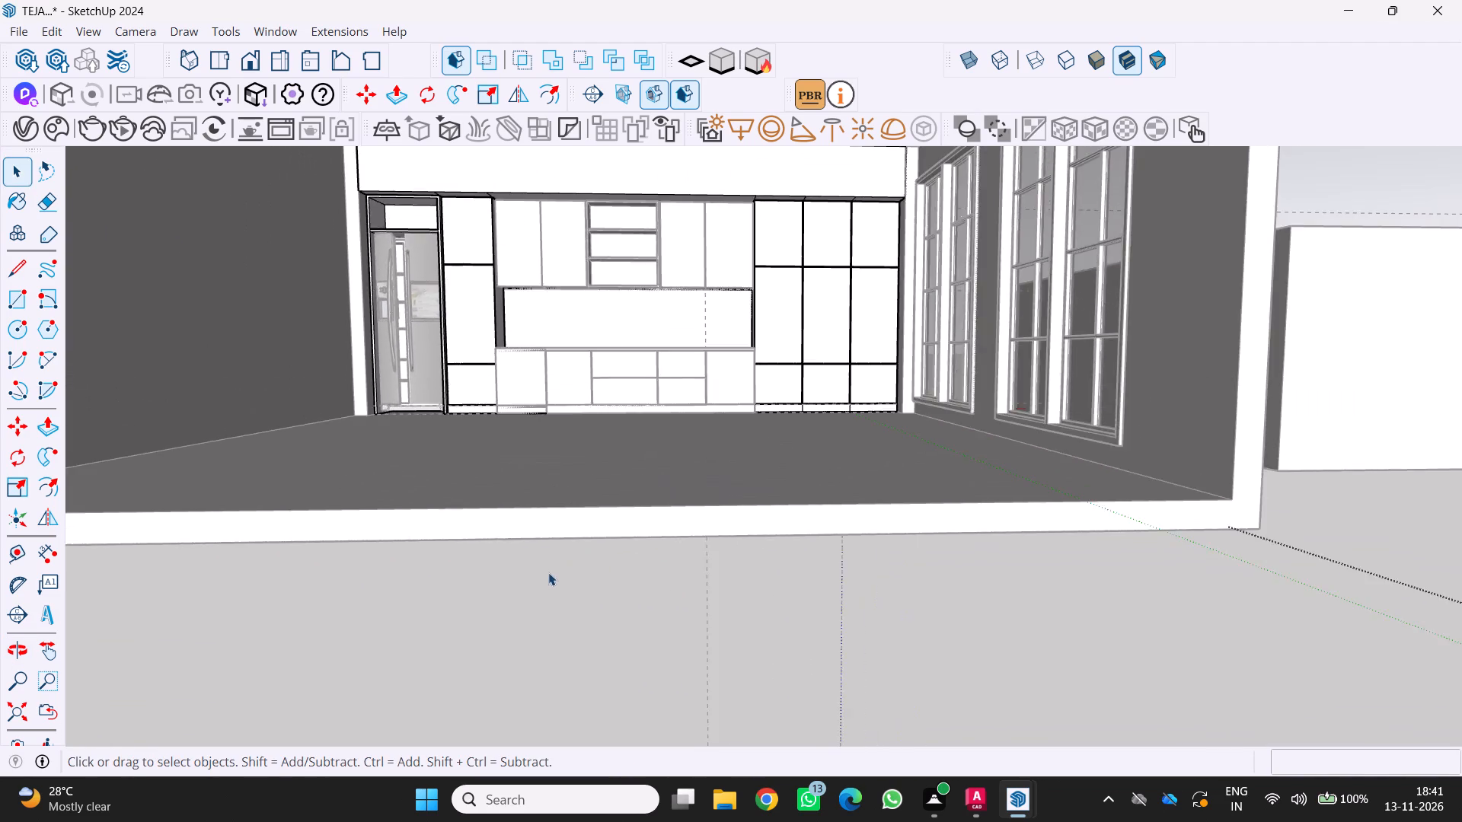
scroll(548, 572, down, 2)
middle_drag(543, 589, 471, 671)
scroll(471, 671, down, 1)
scroll(686, 490, up, 4)
middle_drag(704, 494, 778, 511)
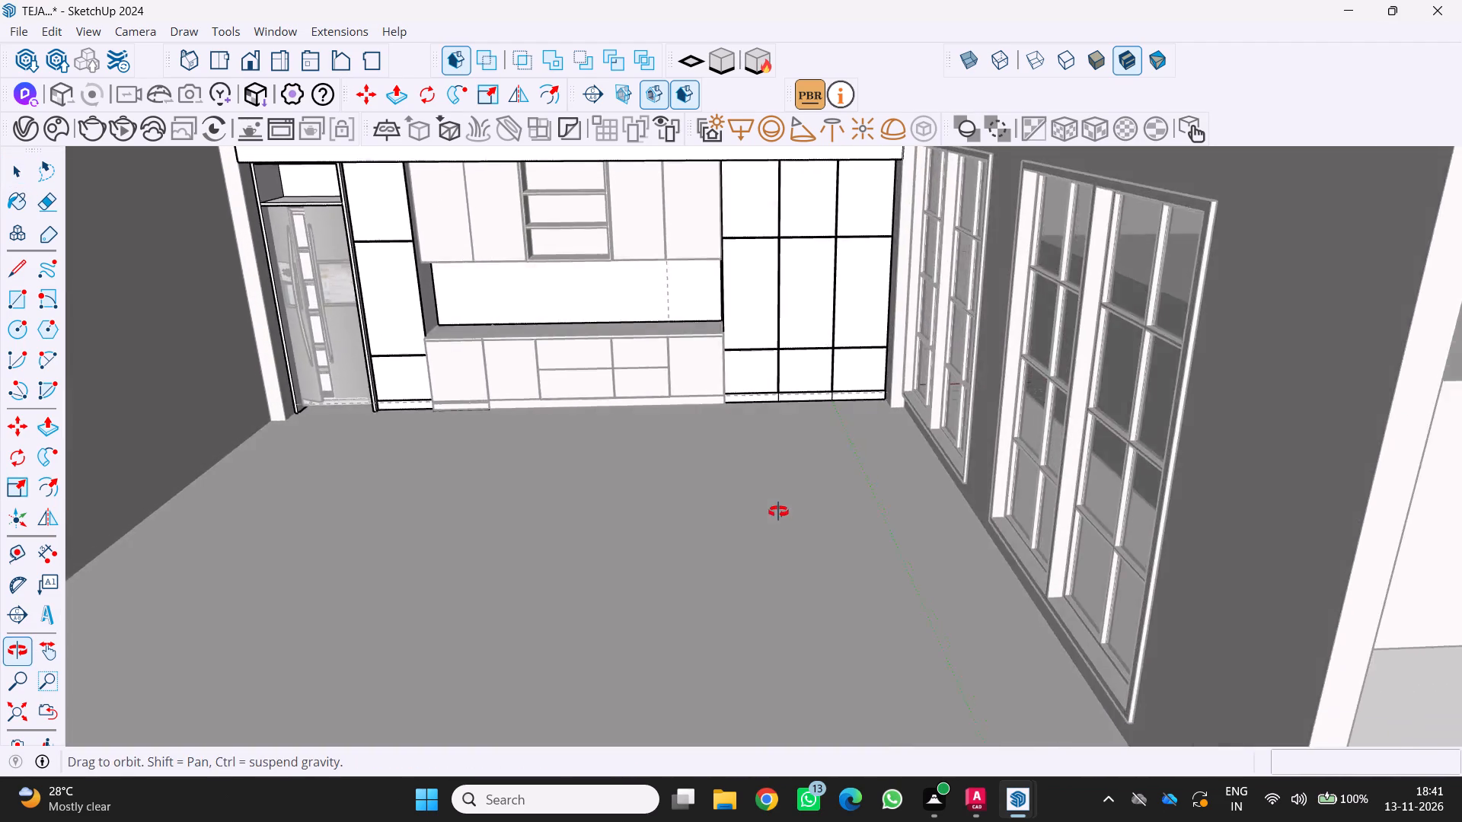
middle_drag(778, 511, 788, 509)
scroll(789, 508, down, 6)
scroll(726, 486, up, 2)
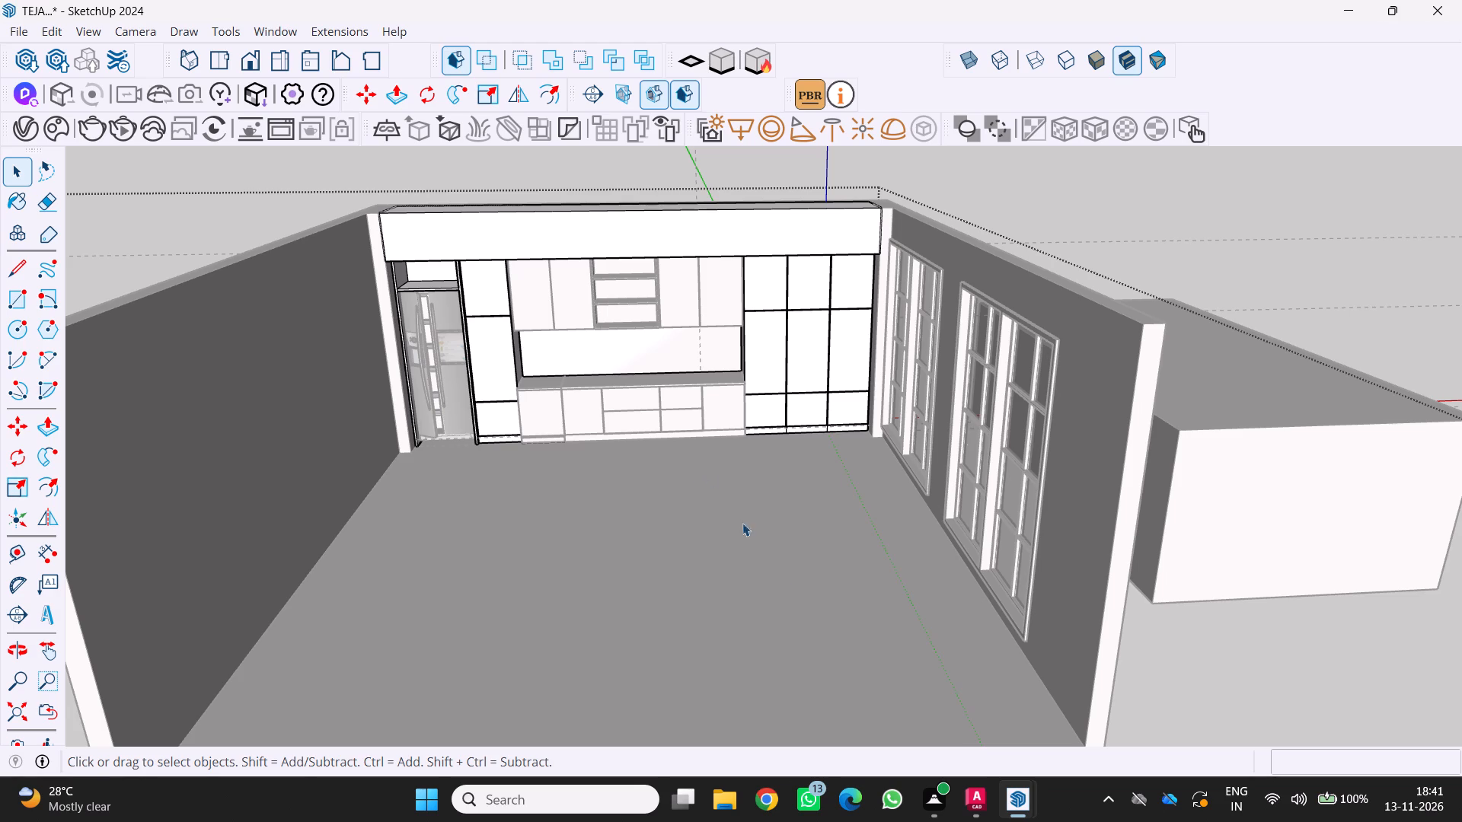
middle_drag(787, 584, 821, 549)
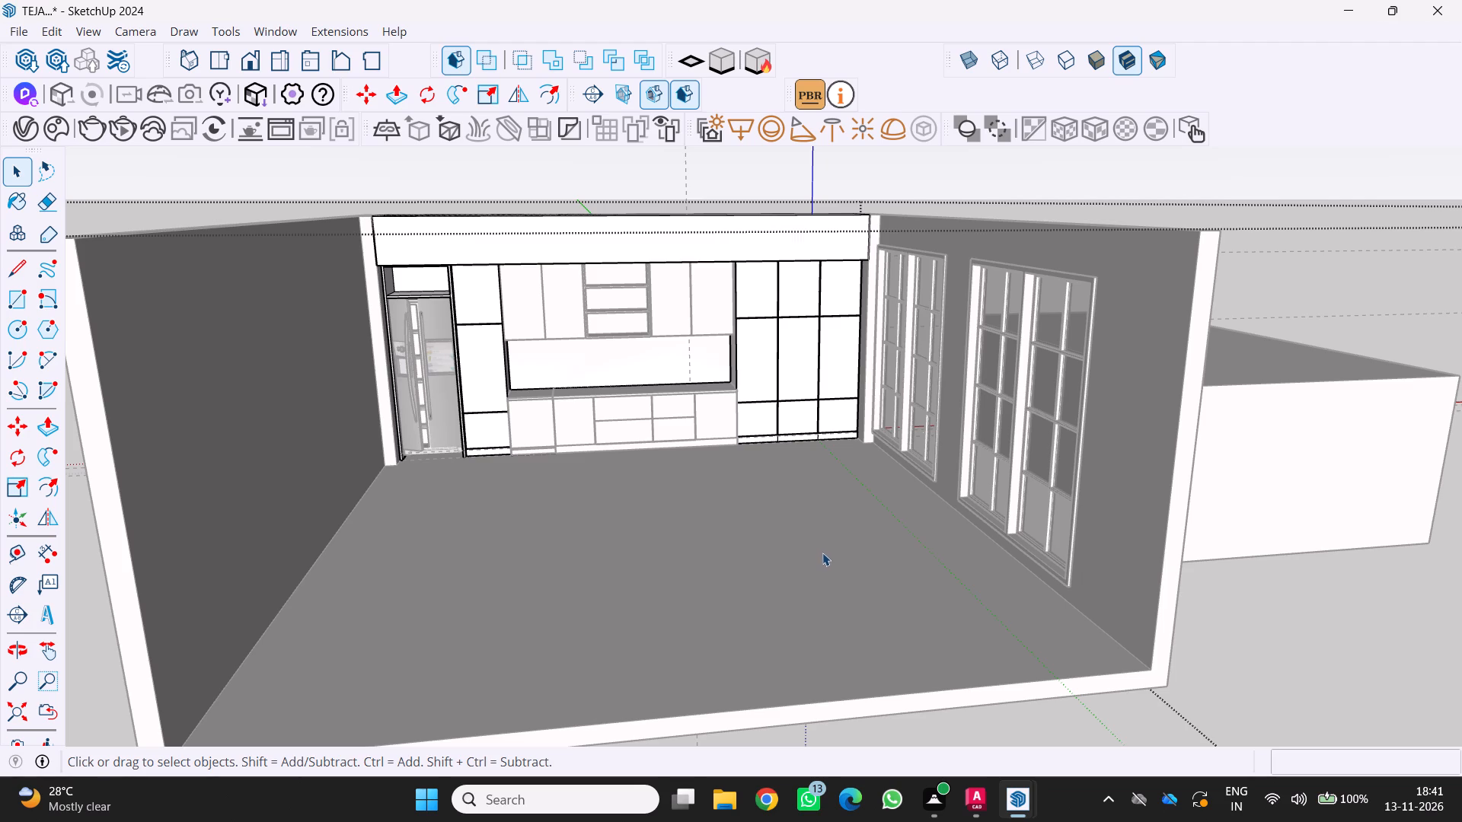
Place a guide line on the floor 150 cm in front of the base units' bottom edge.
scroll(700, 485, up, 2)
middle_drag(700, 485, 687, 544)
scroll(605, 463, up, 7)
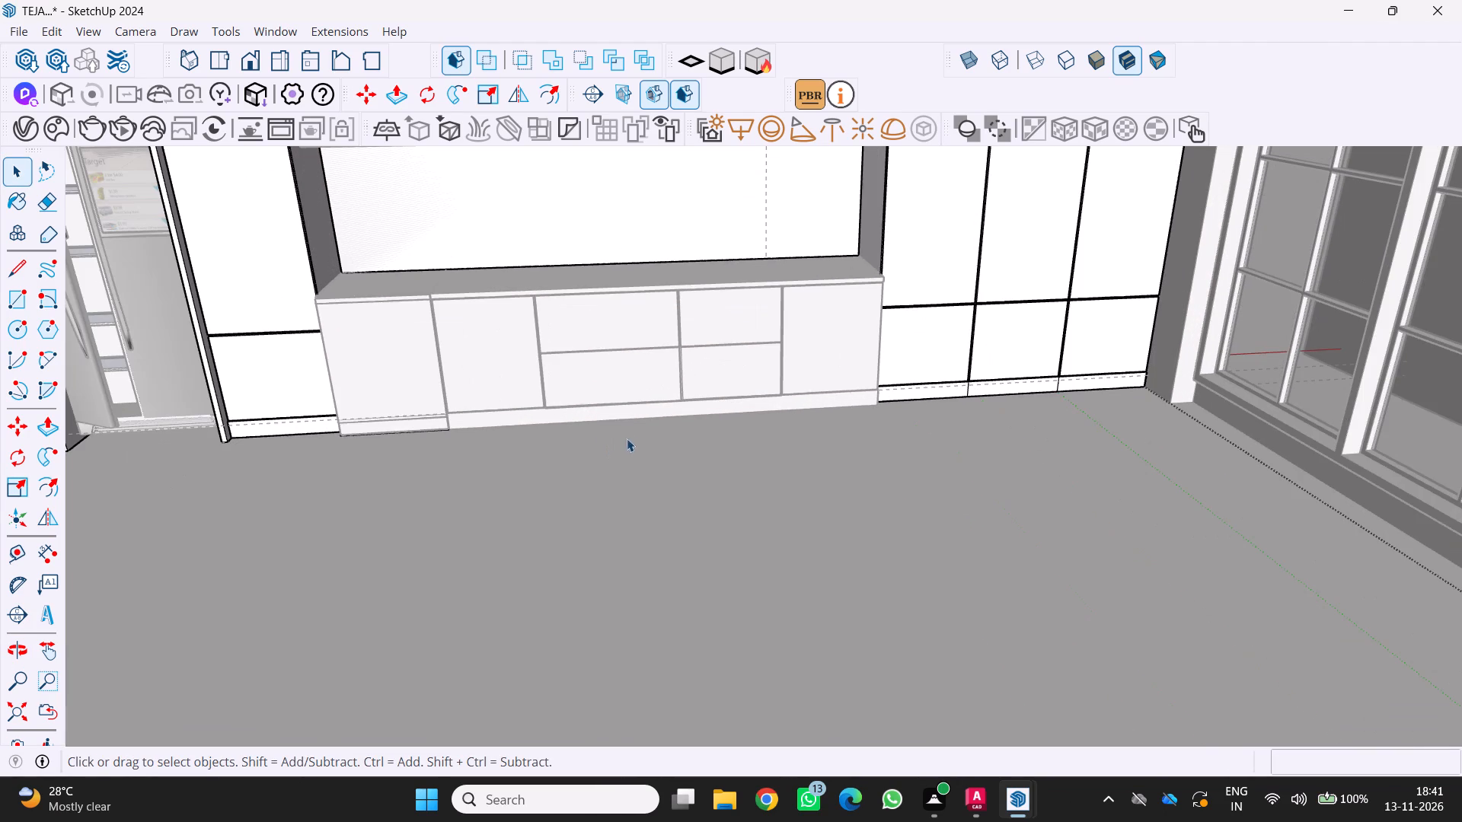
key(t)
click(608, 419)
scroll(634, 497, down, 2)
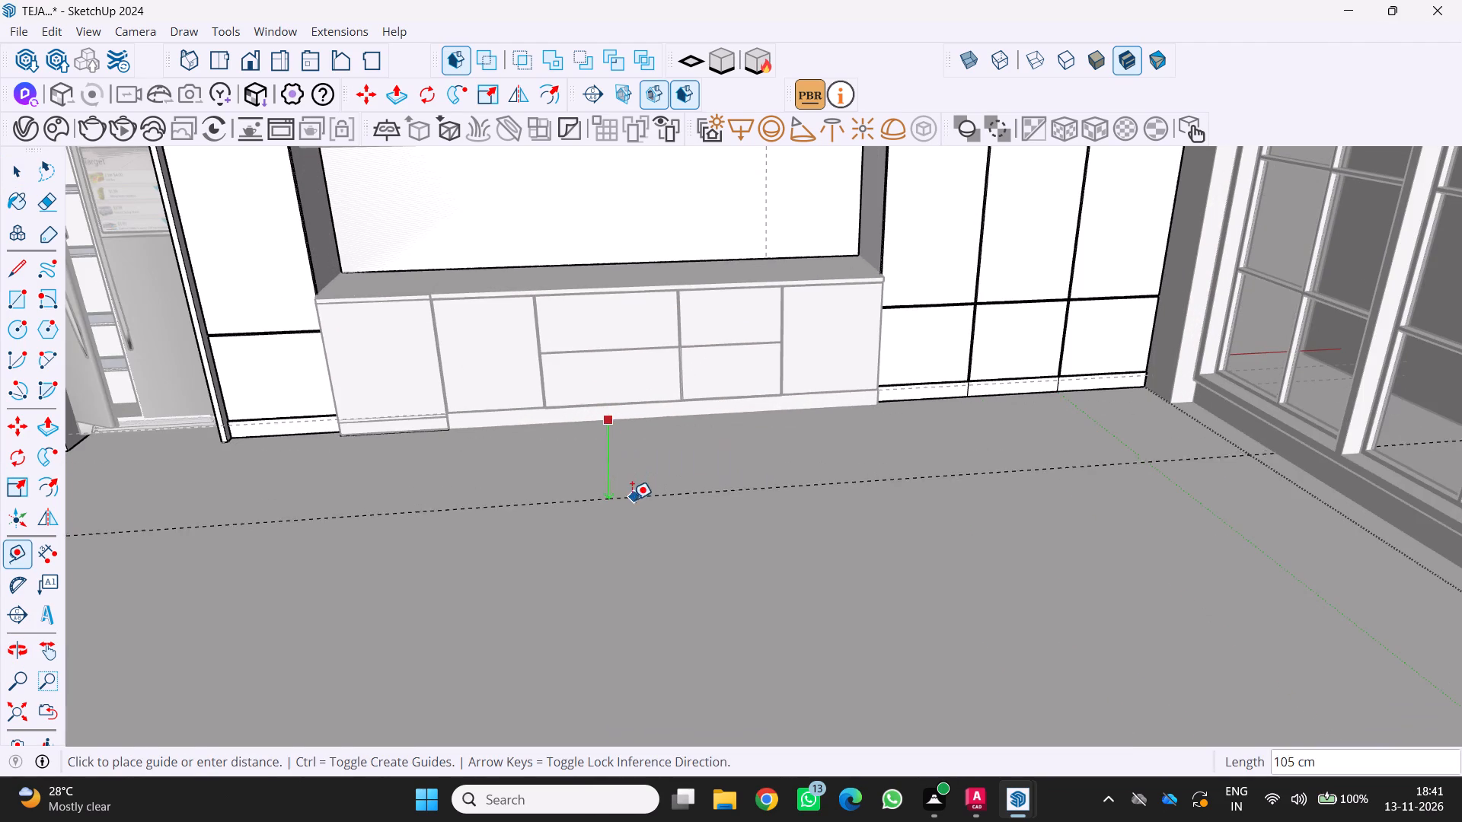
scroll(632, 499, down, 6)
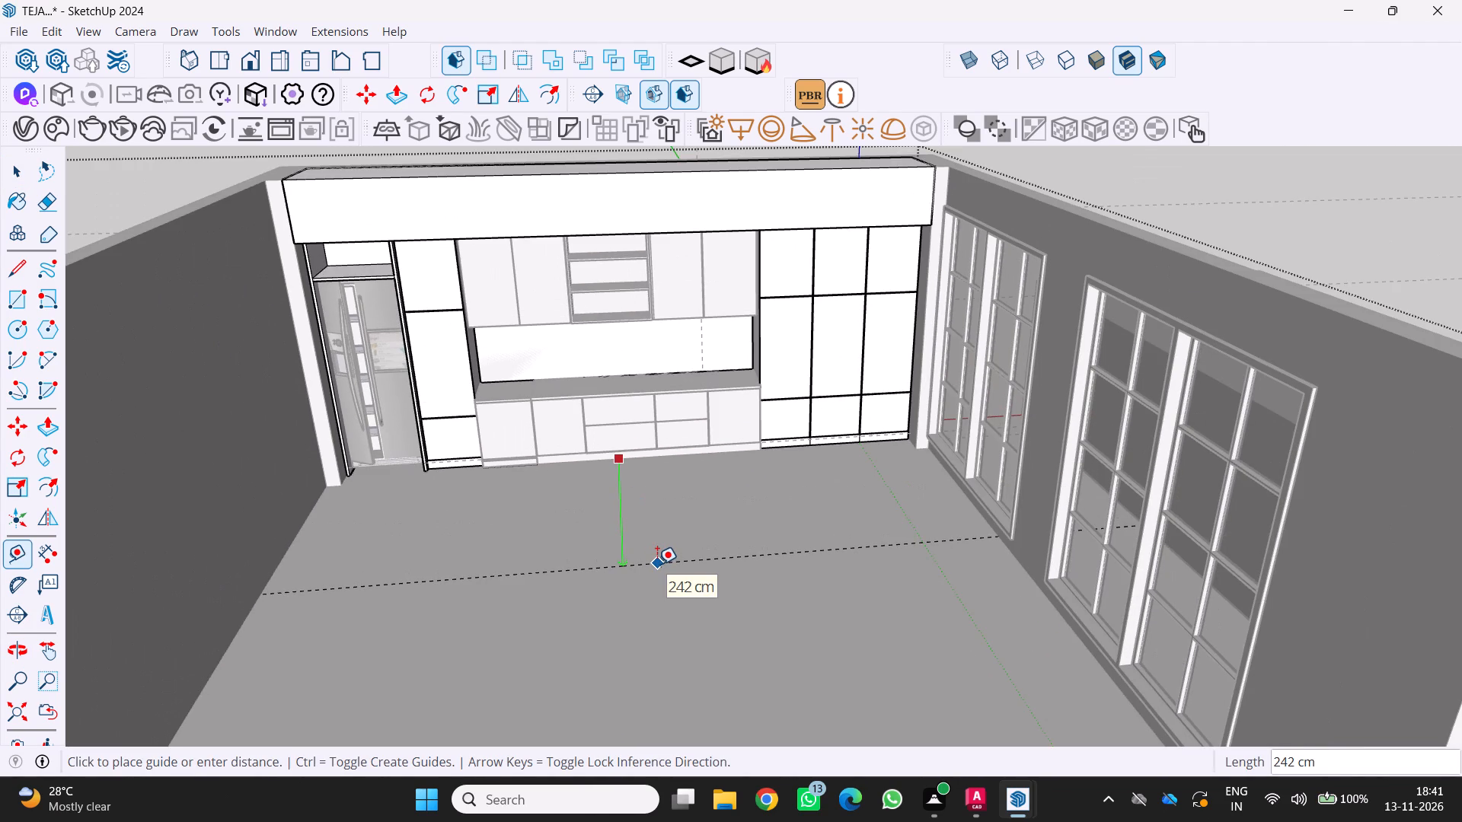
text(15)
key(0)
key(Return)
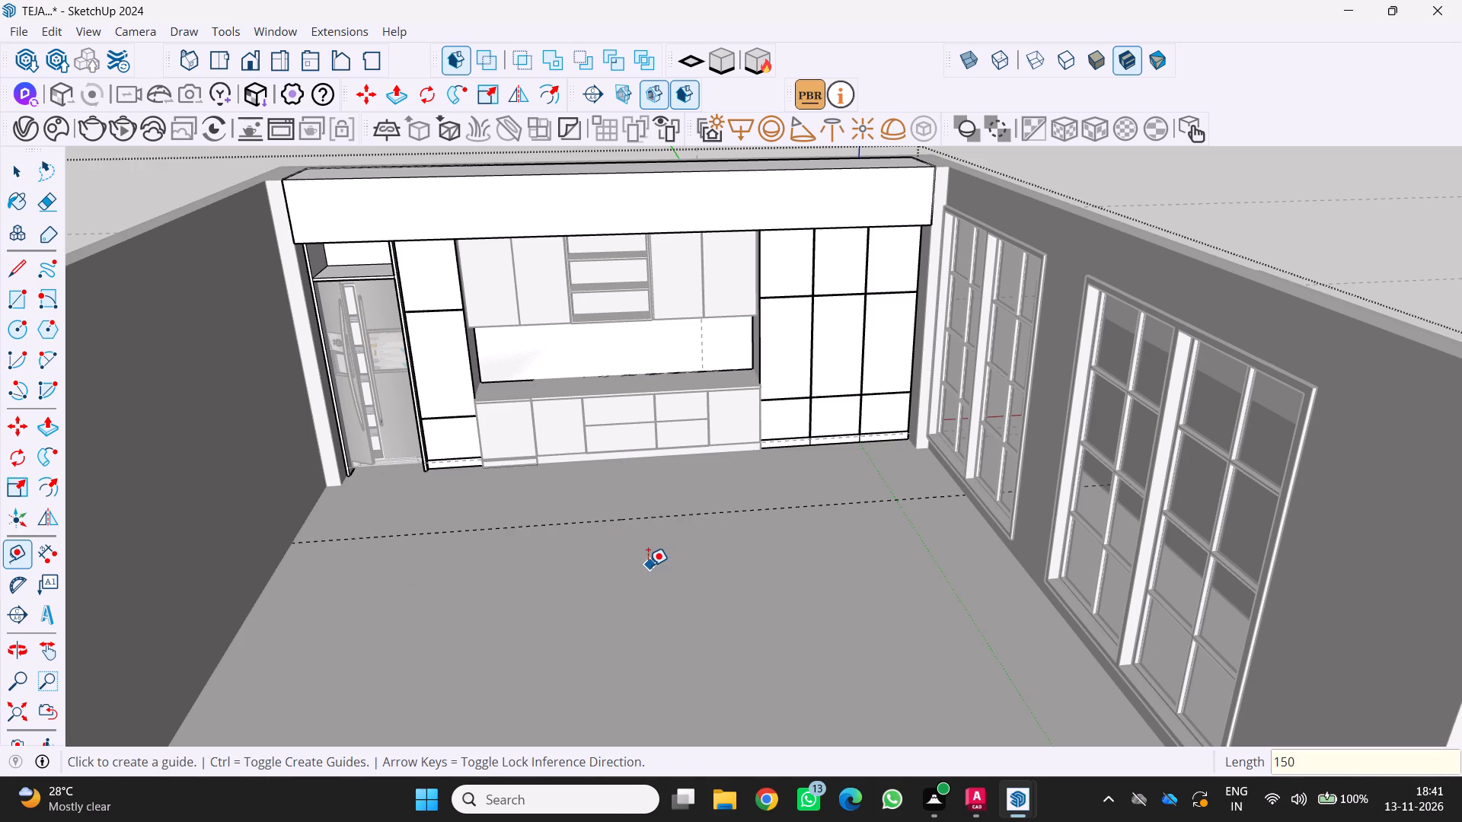
Examine the floor guide's distance from the base units in relation to the whole room.
scroll(644, 571, down, 3)
middle_drag(621, 602, 688, 462)
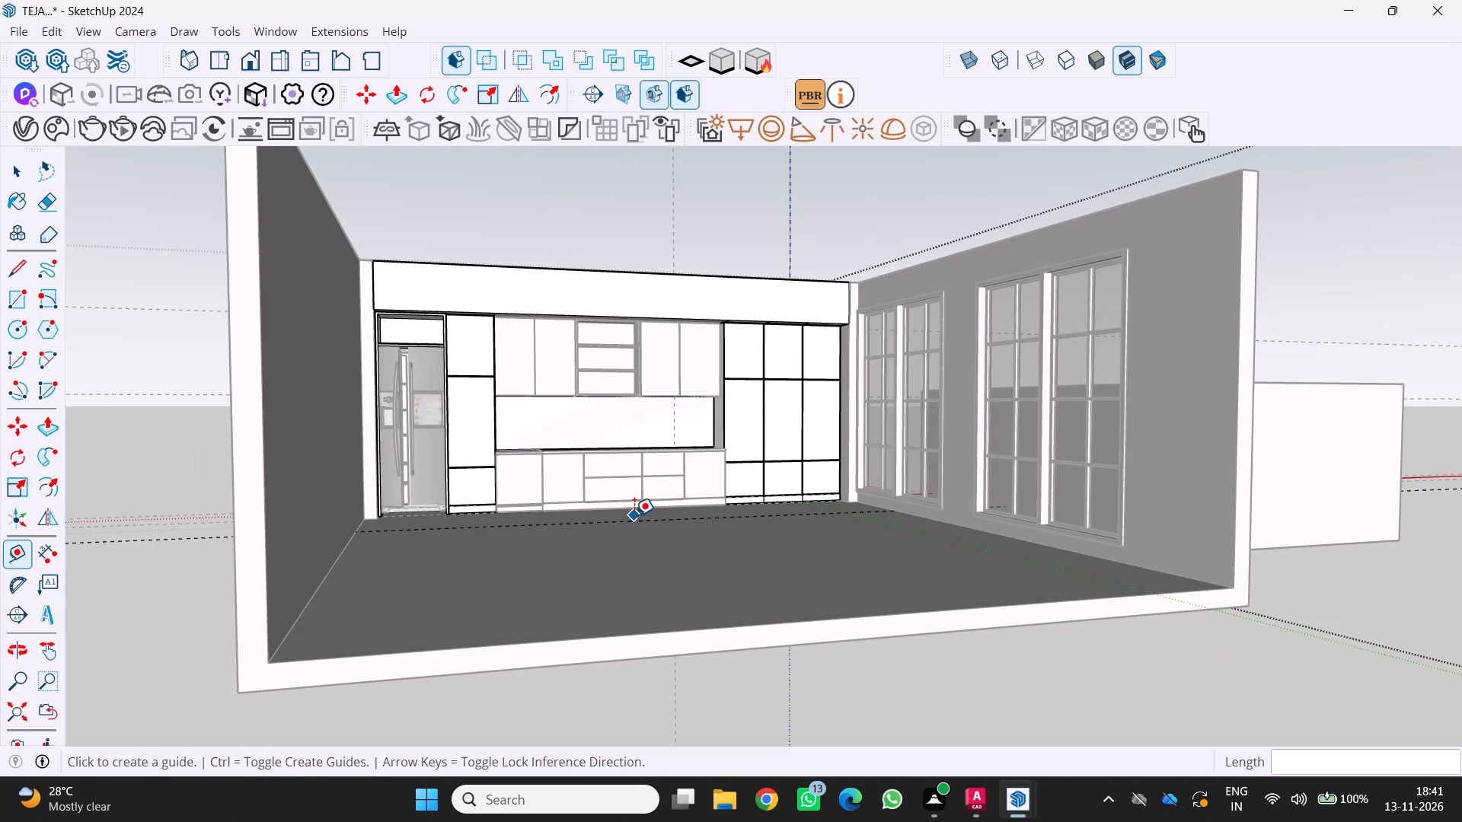
middle_drag(631, 512, 562, 533)
scroll(560, 513, up, 3)
middle_drag(565, 521, 493, 637)
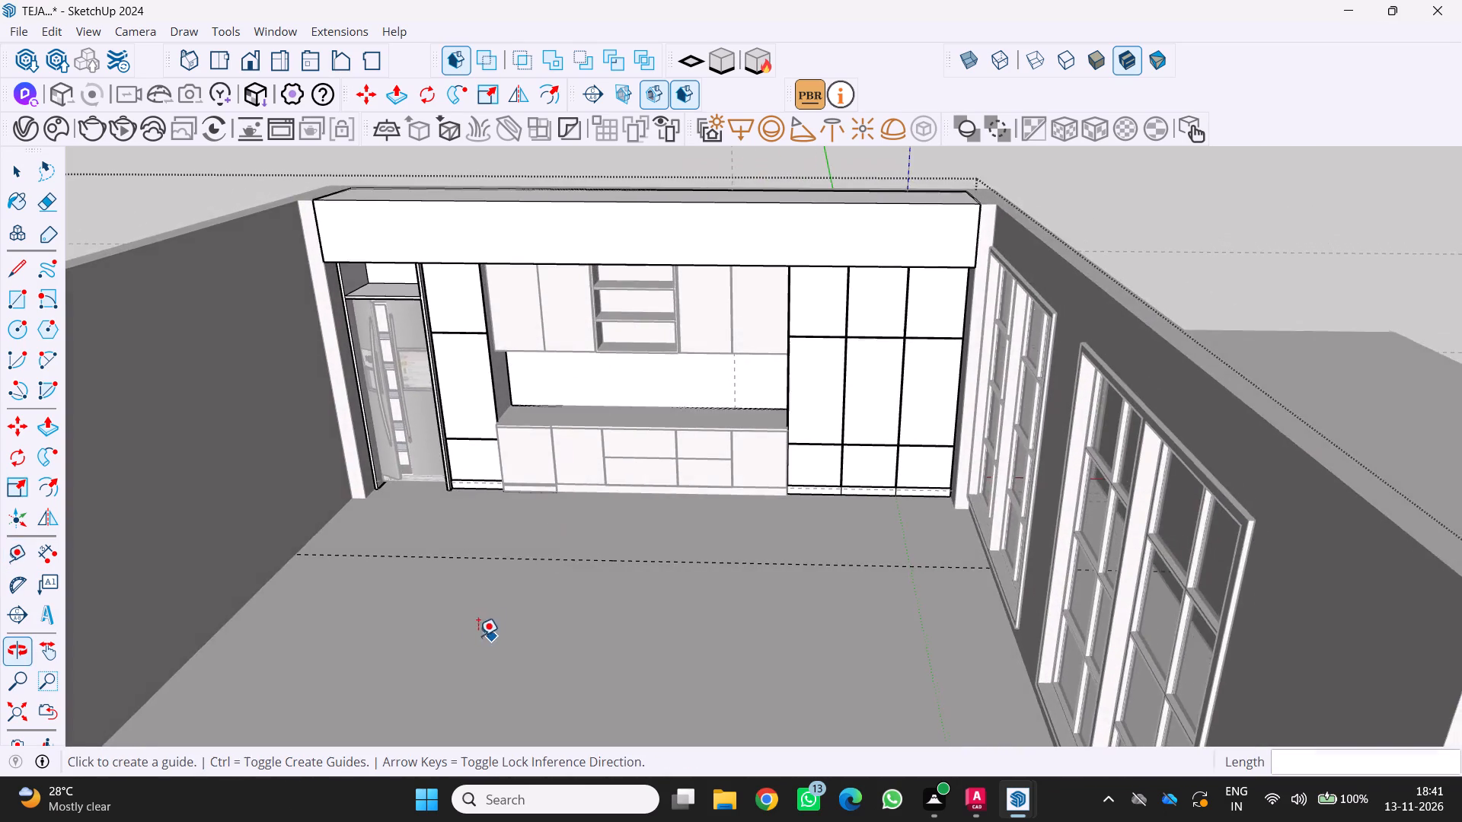
scroll(510, 598, down, 5)
middle_drag(570, 616, 712, 553)
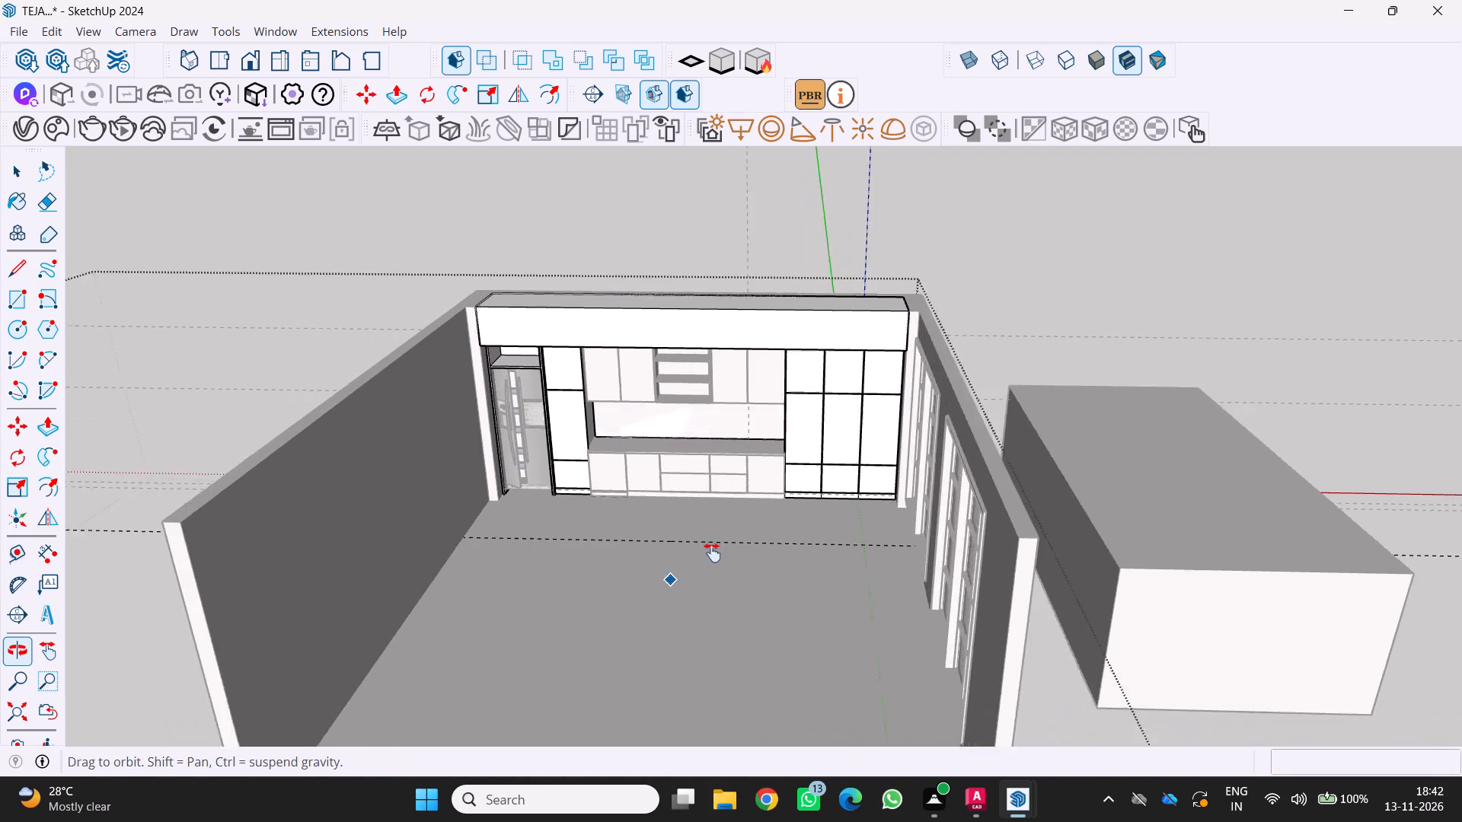
middle_drag(712, 553, 747, 525)
shift+middle_click(747, 524)
scroll(659, 548, up, 3)
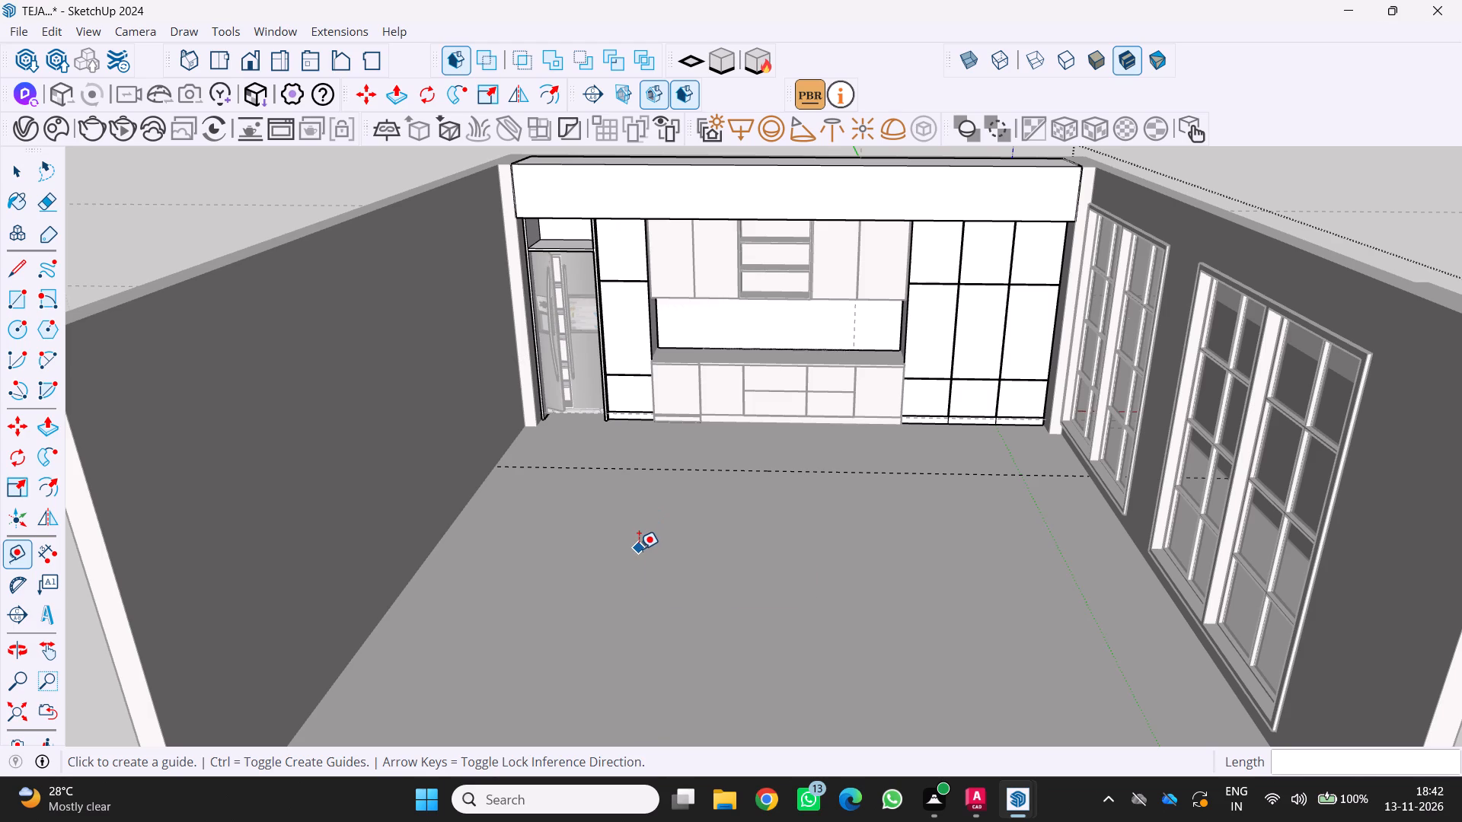
middle_drag(661, 566, 621, 653)
middle_click(621, 653)
scroll(616, 654, down, 9)
middle_drag(631, 633, 666, 613)
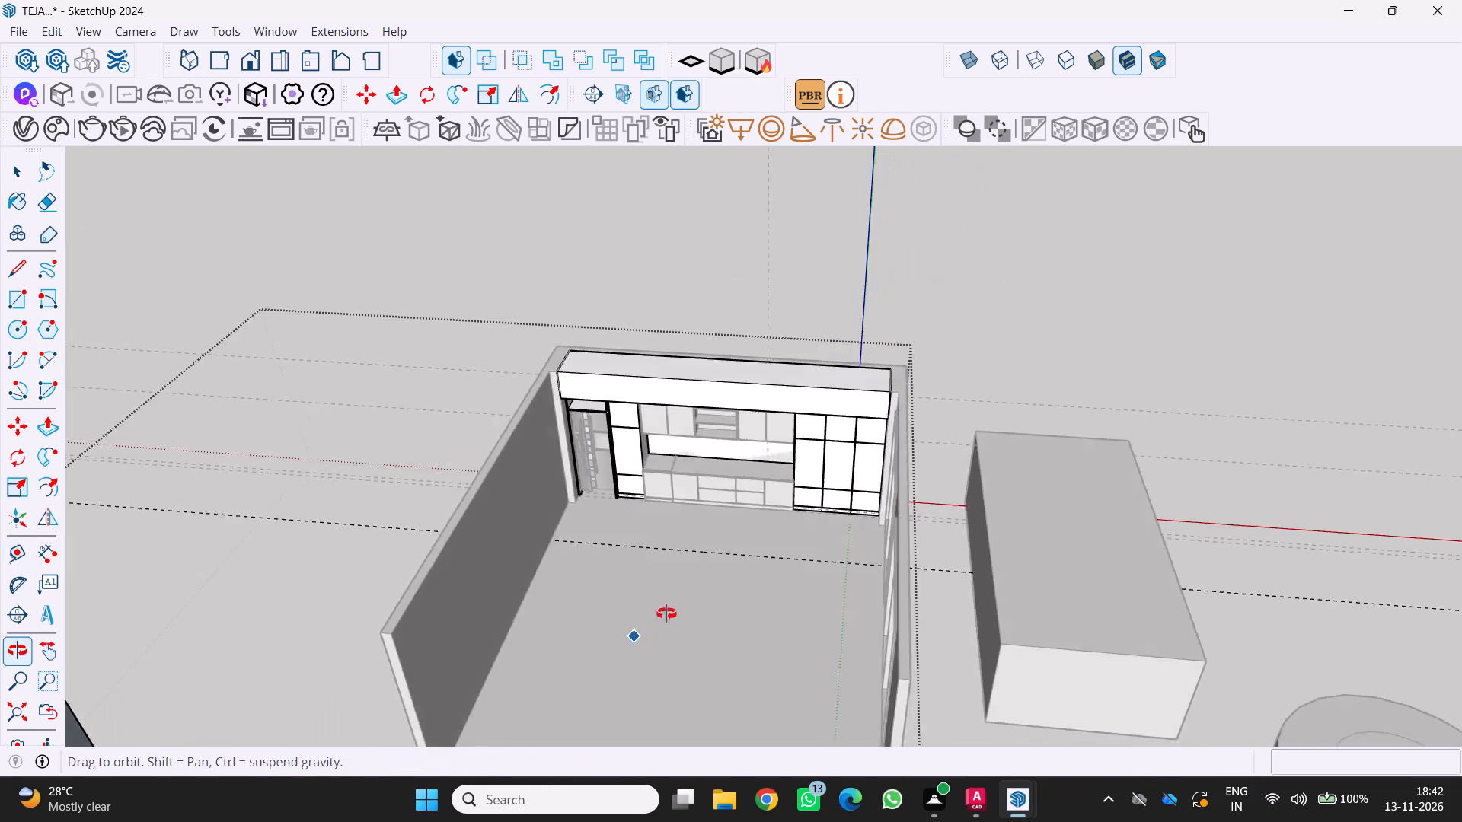
middle_drag(666, 613, 841, 510)
scroll(733, 594, up, 4)
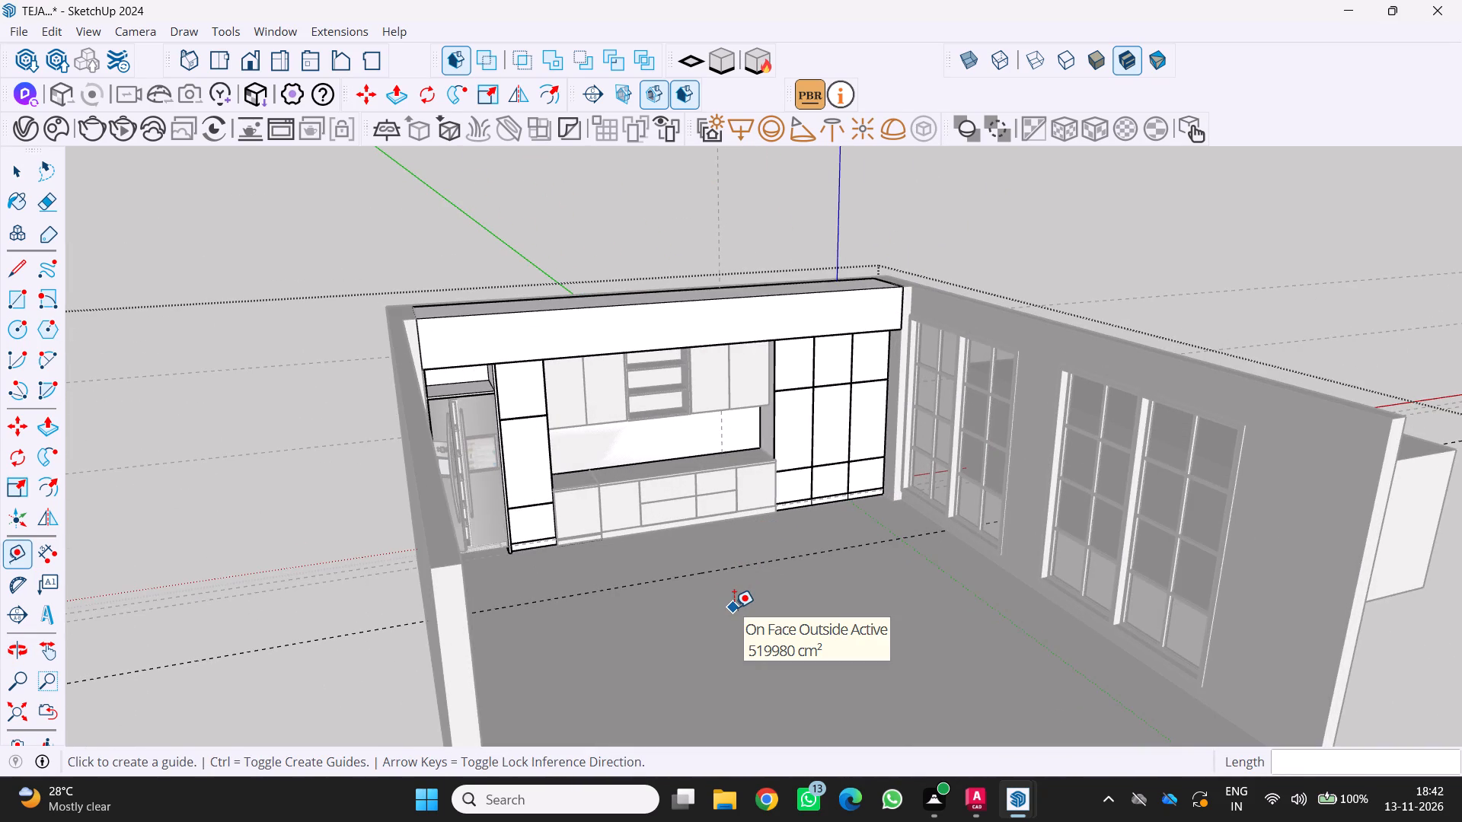
middle_click(734, 607)
scroll(734, 607, up, 1)
middle_click(729, 613)
middle_click(729, 613)
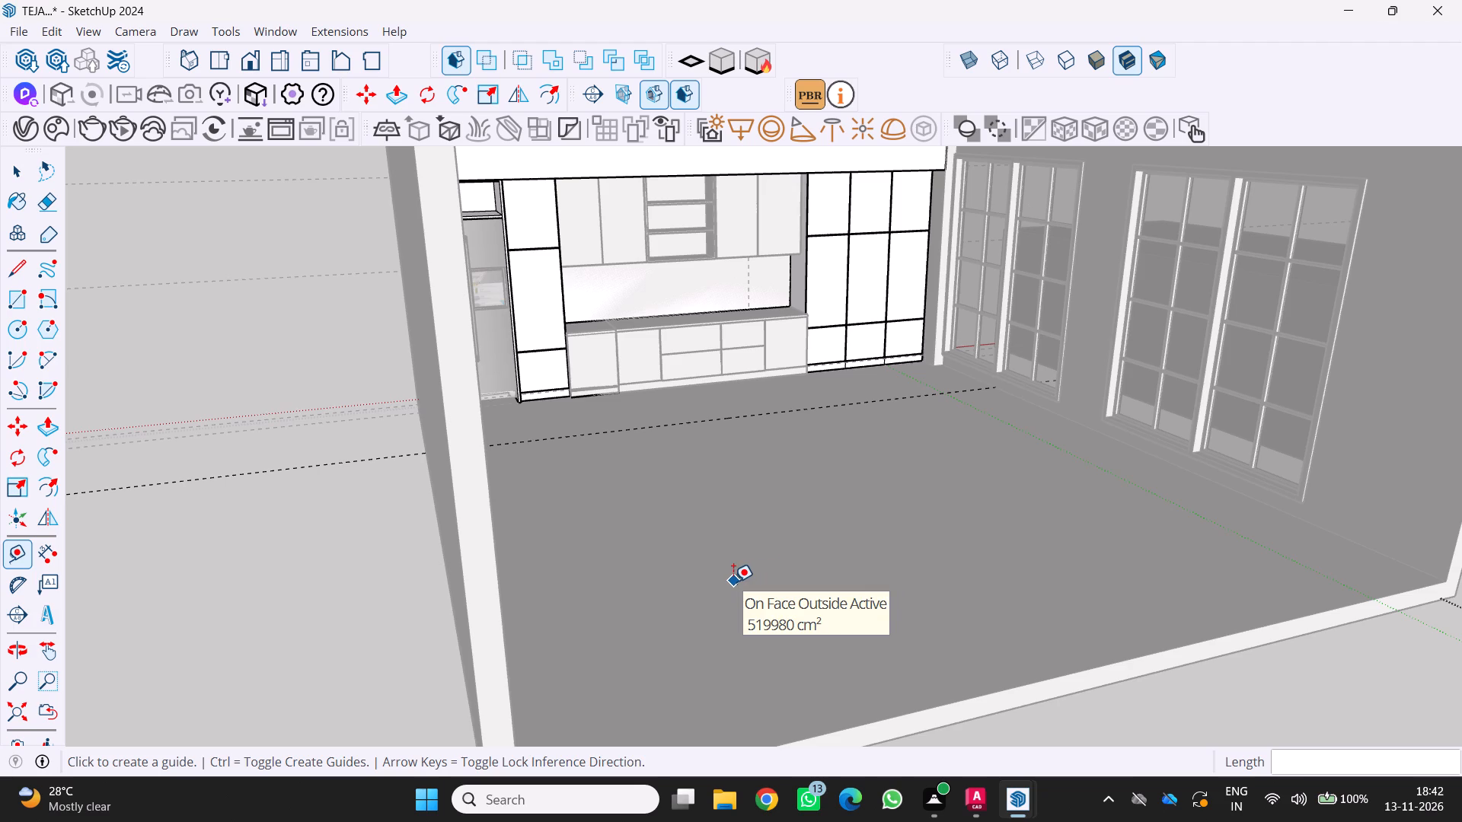
middle_drag(724, 578, 557, 602)
middle_click(557, 602)
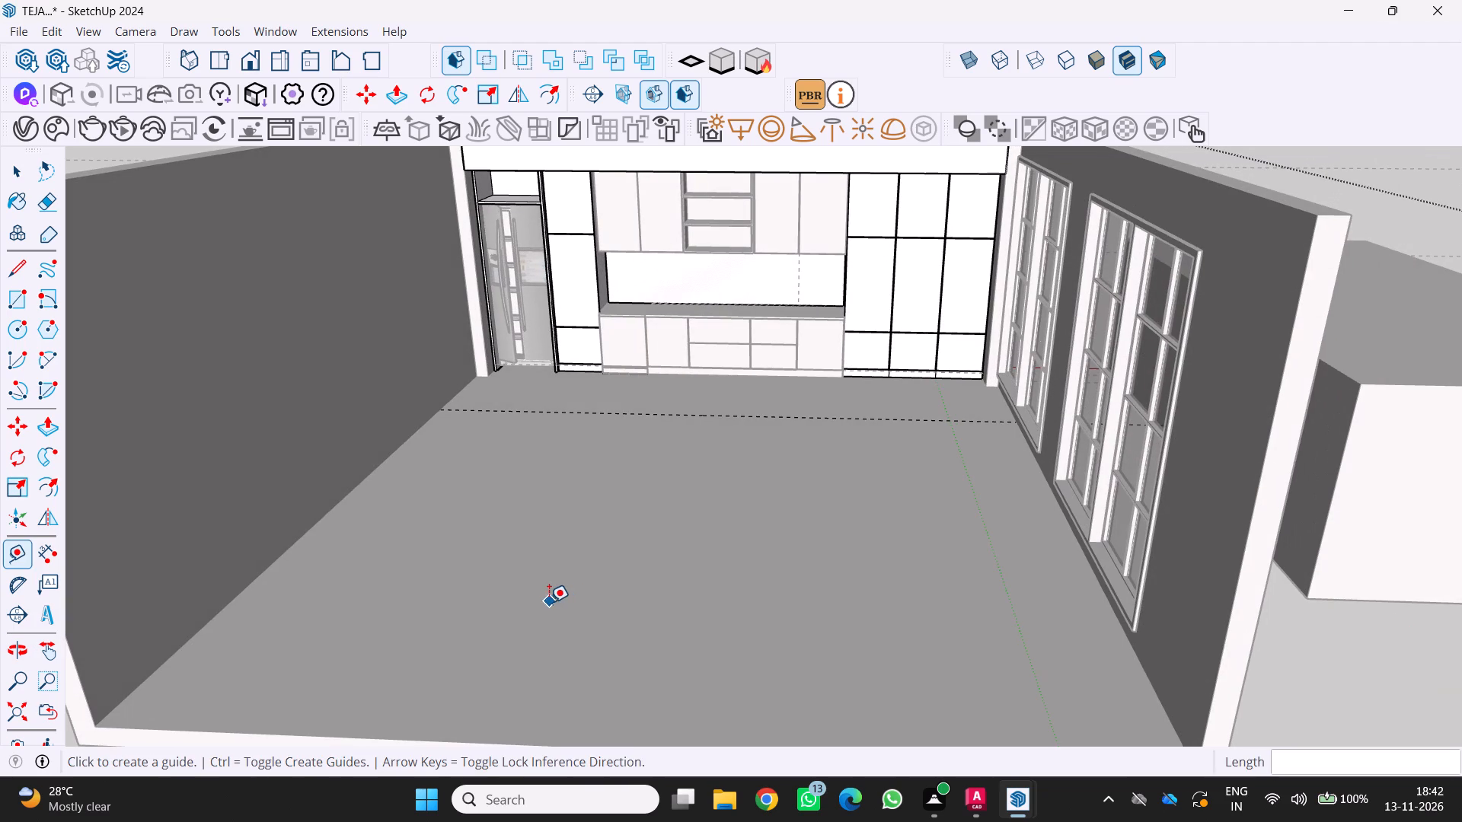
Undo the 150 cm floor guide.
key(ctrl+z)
Place a guide line on the floor 125 cm in front of the base units' bottom edge.
click(715, 374)
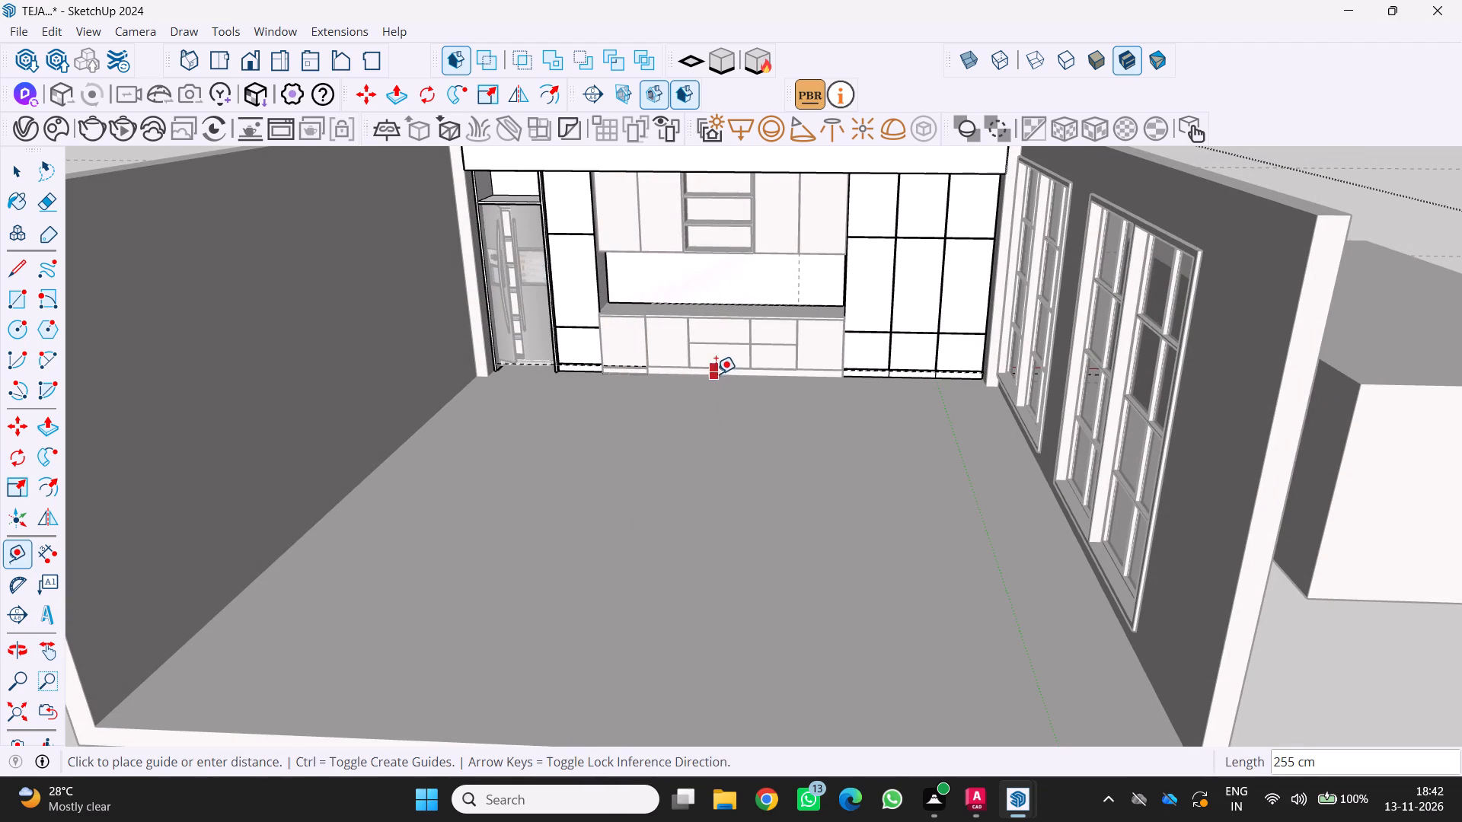
middle_drag(663, 429, 659, 467)
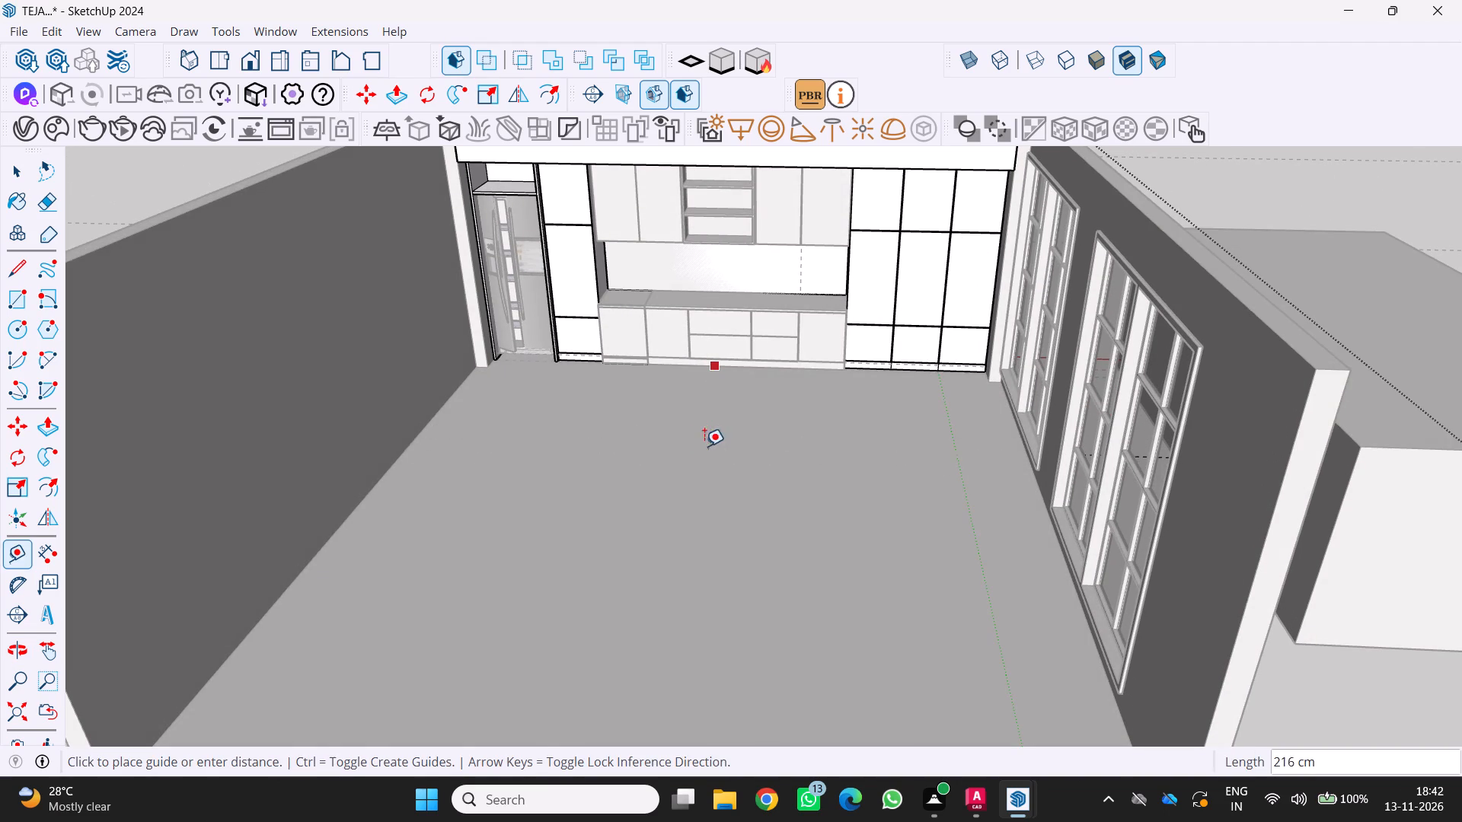
text(125)
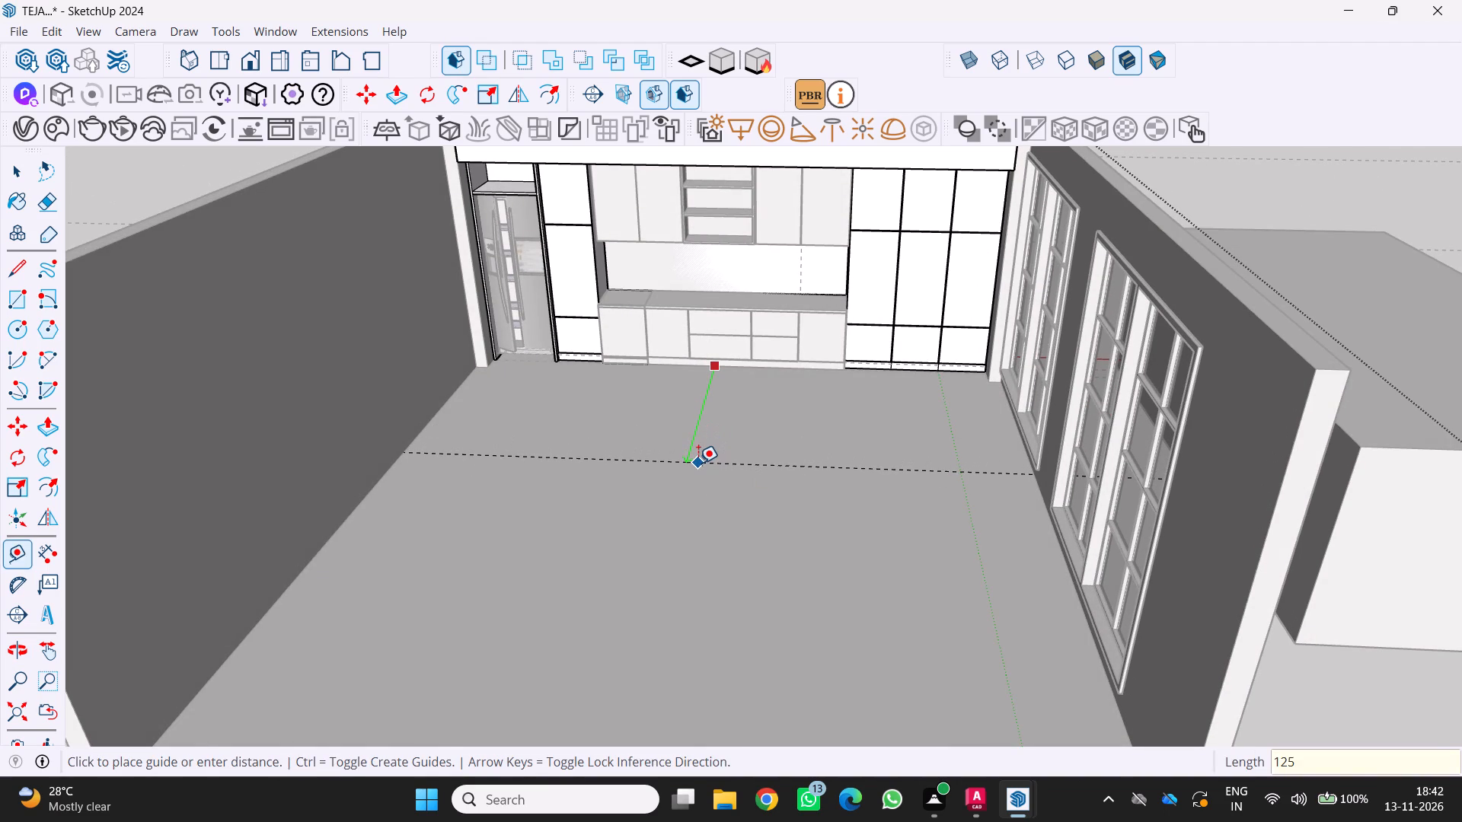
key(Return)
Place a second floor guide 100 cm from the first guide, farther into the room.
scroll(653, 415, up, 1)
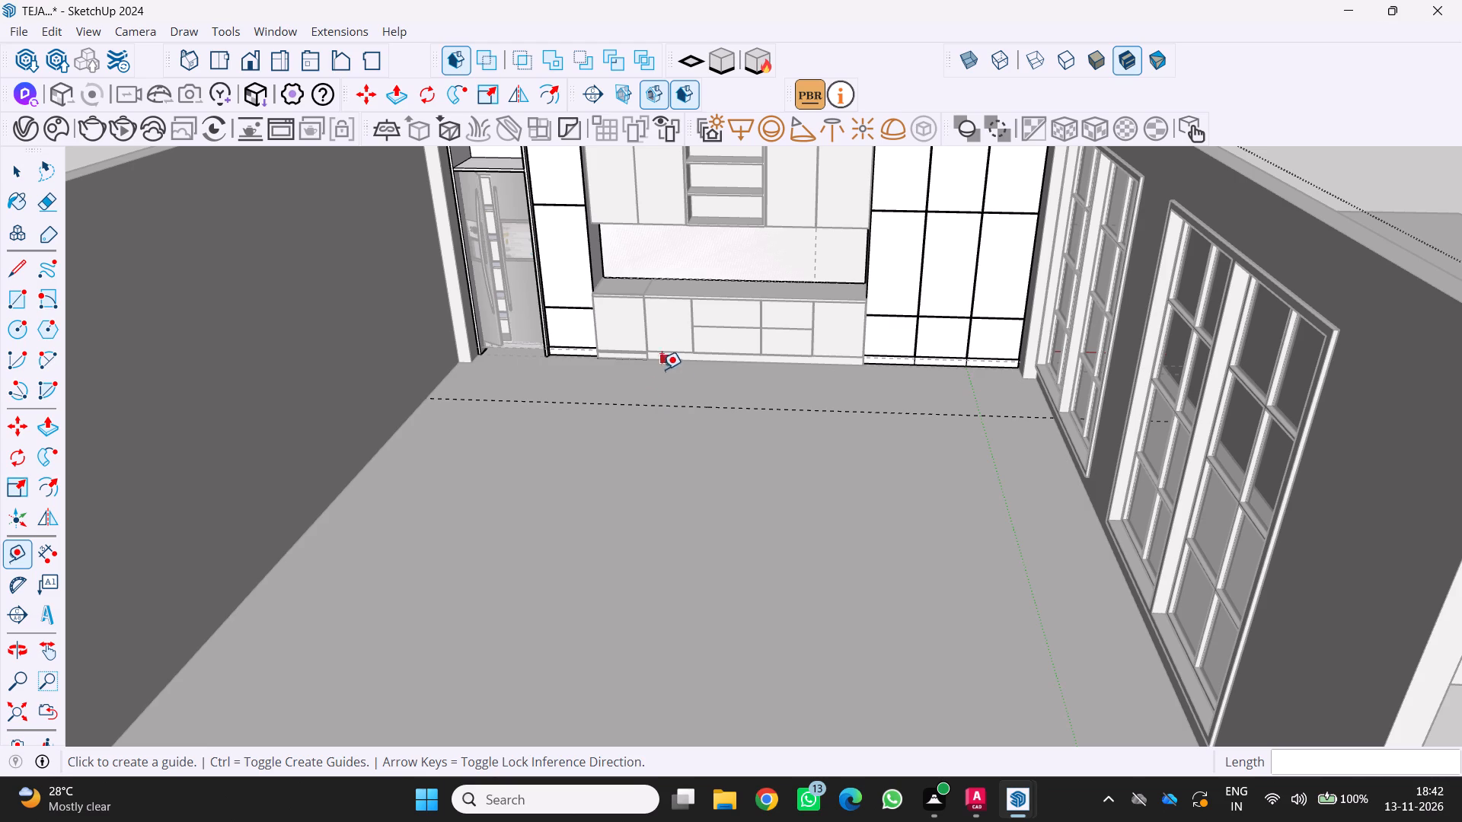
click(678, 406)
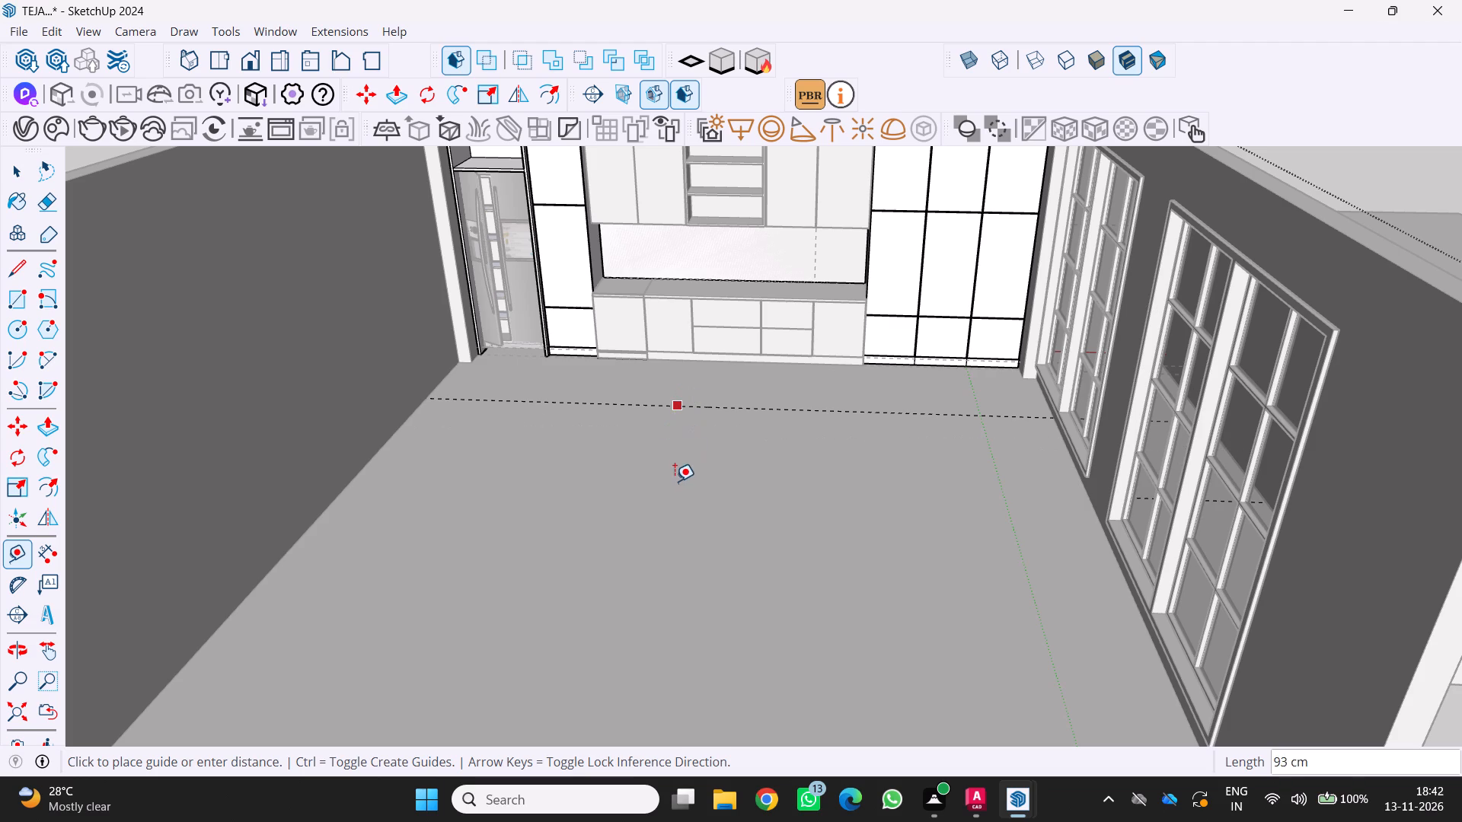
scroll(678, 476, down, 3)
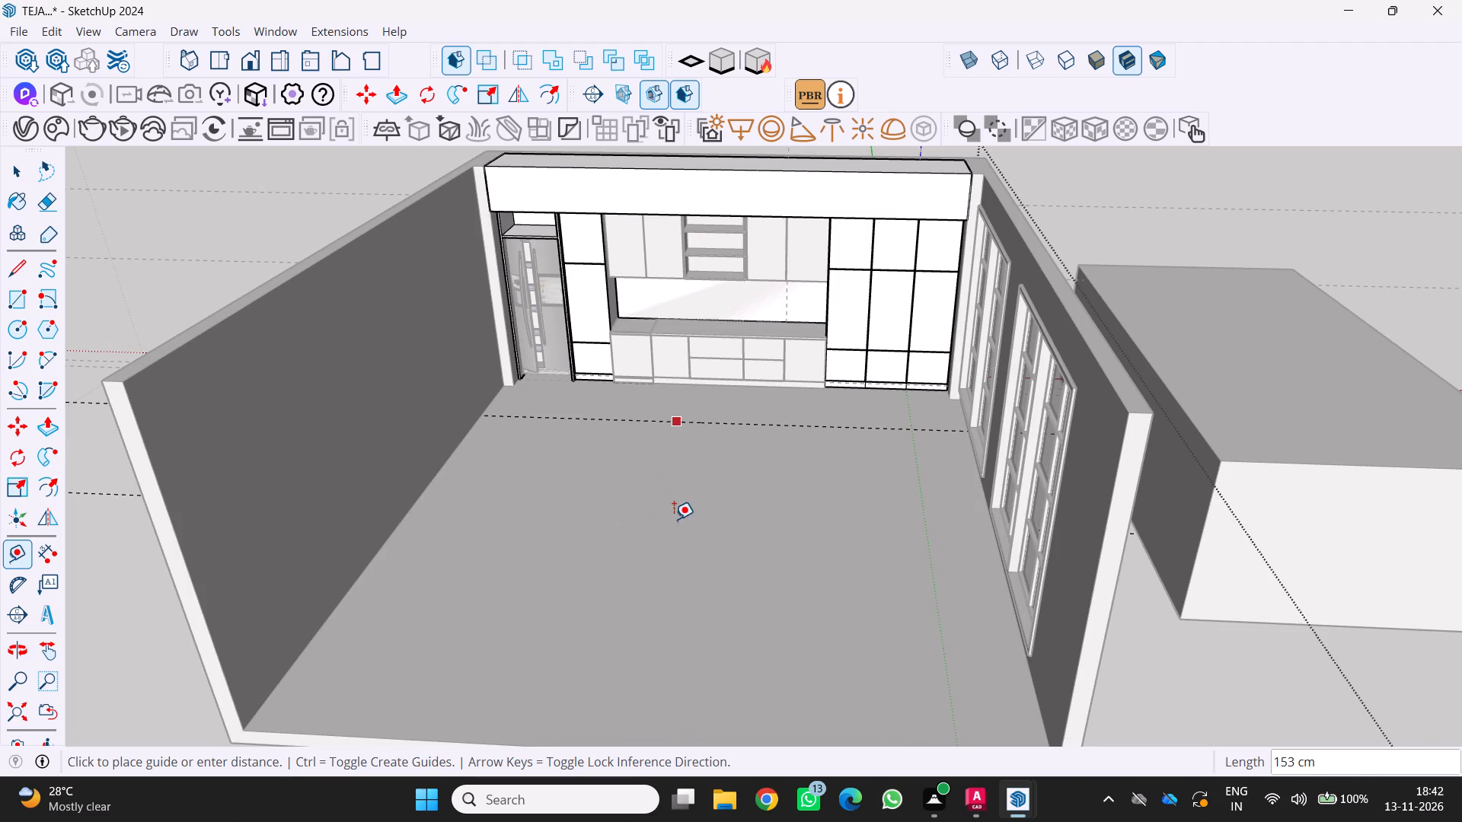
middle_drag(696, 531, 756, 506)
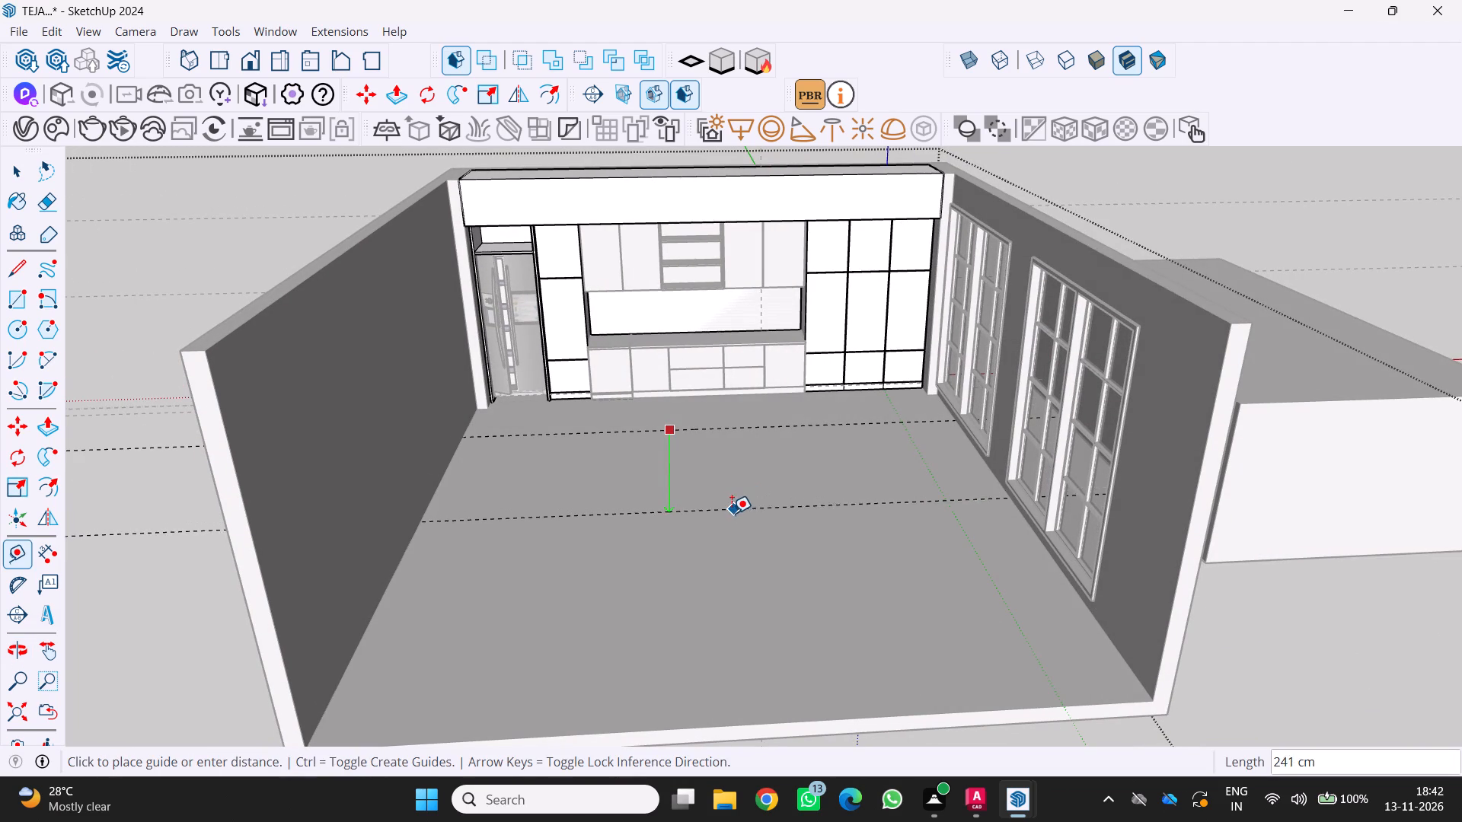
text(100)
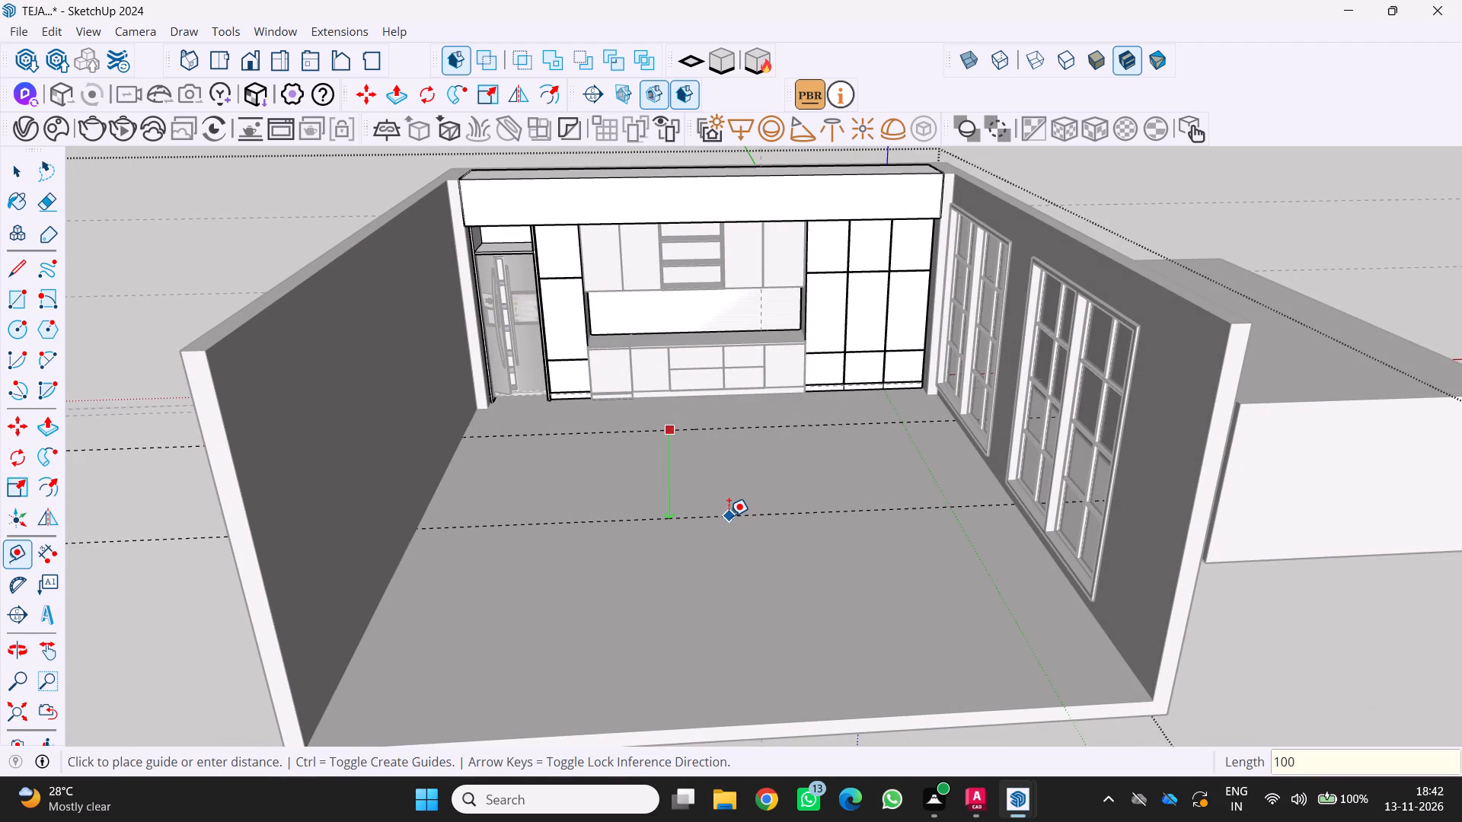
key(Return)
middle_drag(694, 545, 503, 582)
middle_click(500, 581)
scroll(565, 463, up, 3)
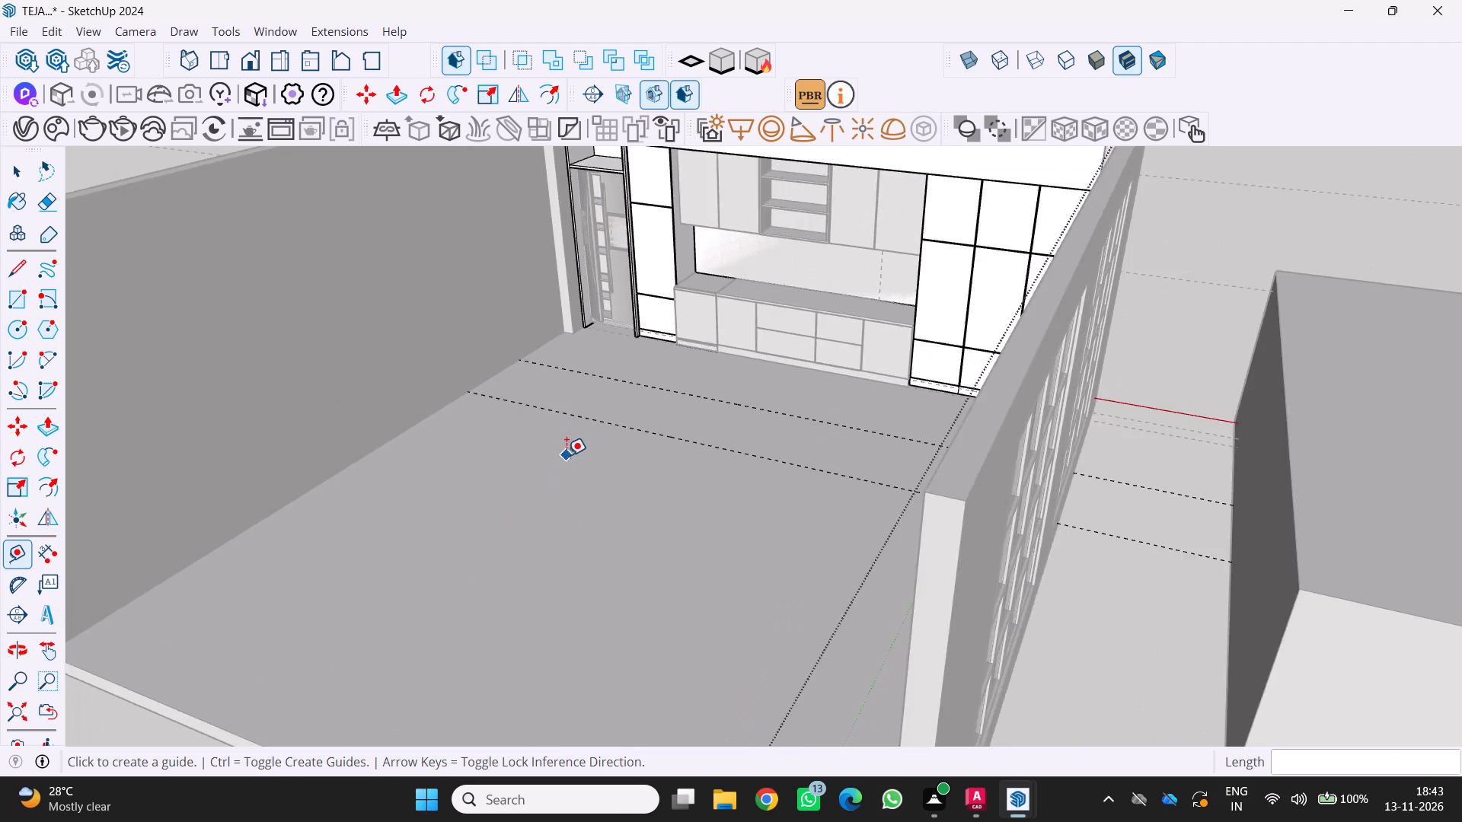
Place a guide line on the floor 150 cm from the bottom edge of the windowless side wall.
scroll(567, 455, up, 2)
middle_drag(576, 456, 685, 494)
middle_click(687, 495)
scroll(697, 502, down, 8)
middle_drag(666, 518, 620, 466)
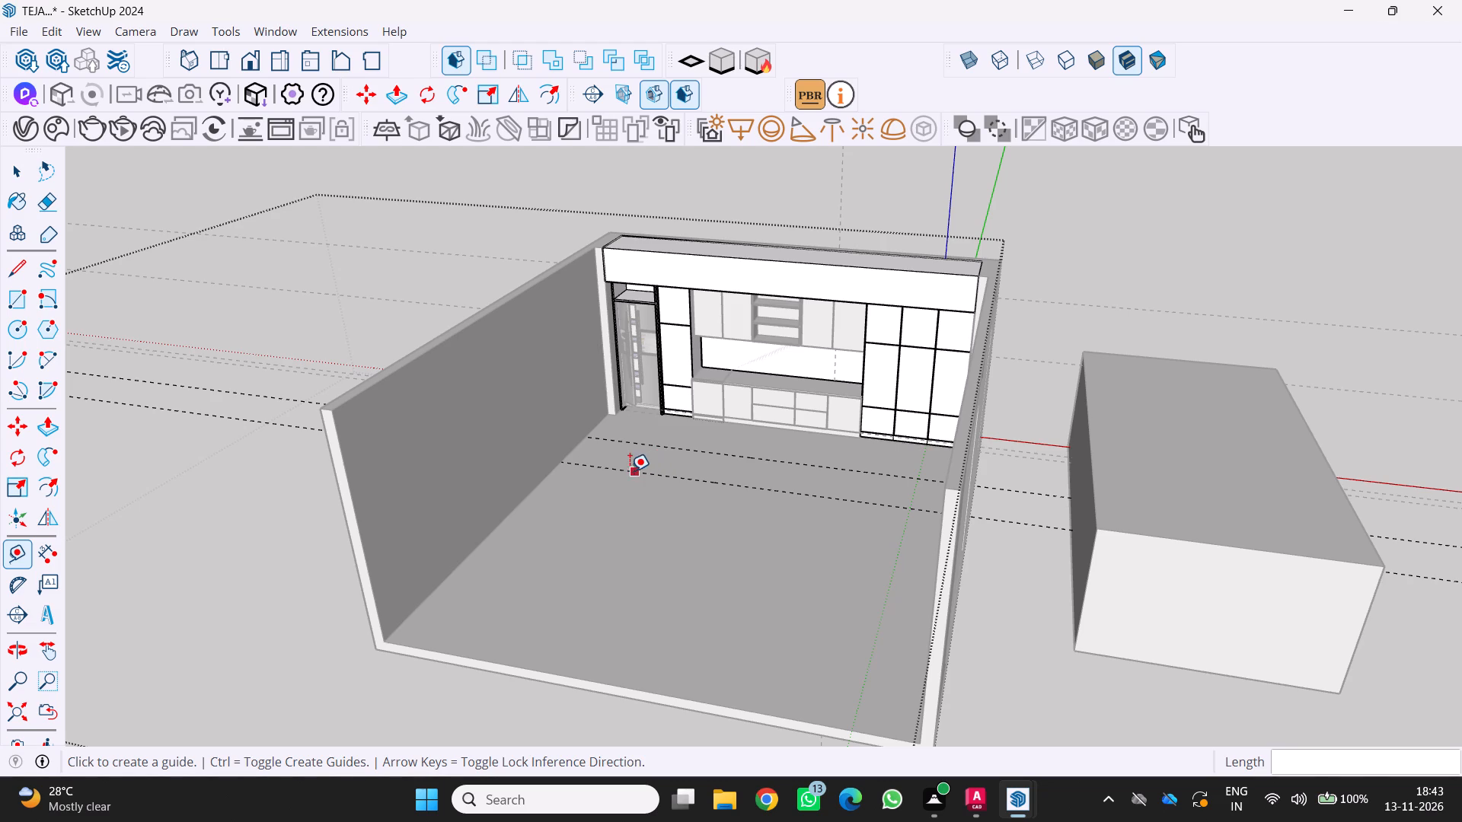
click(579, 443)
middle_drag(671, 482, 670, 482)
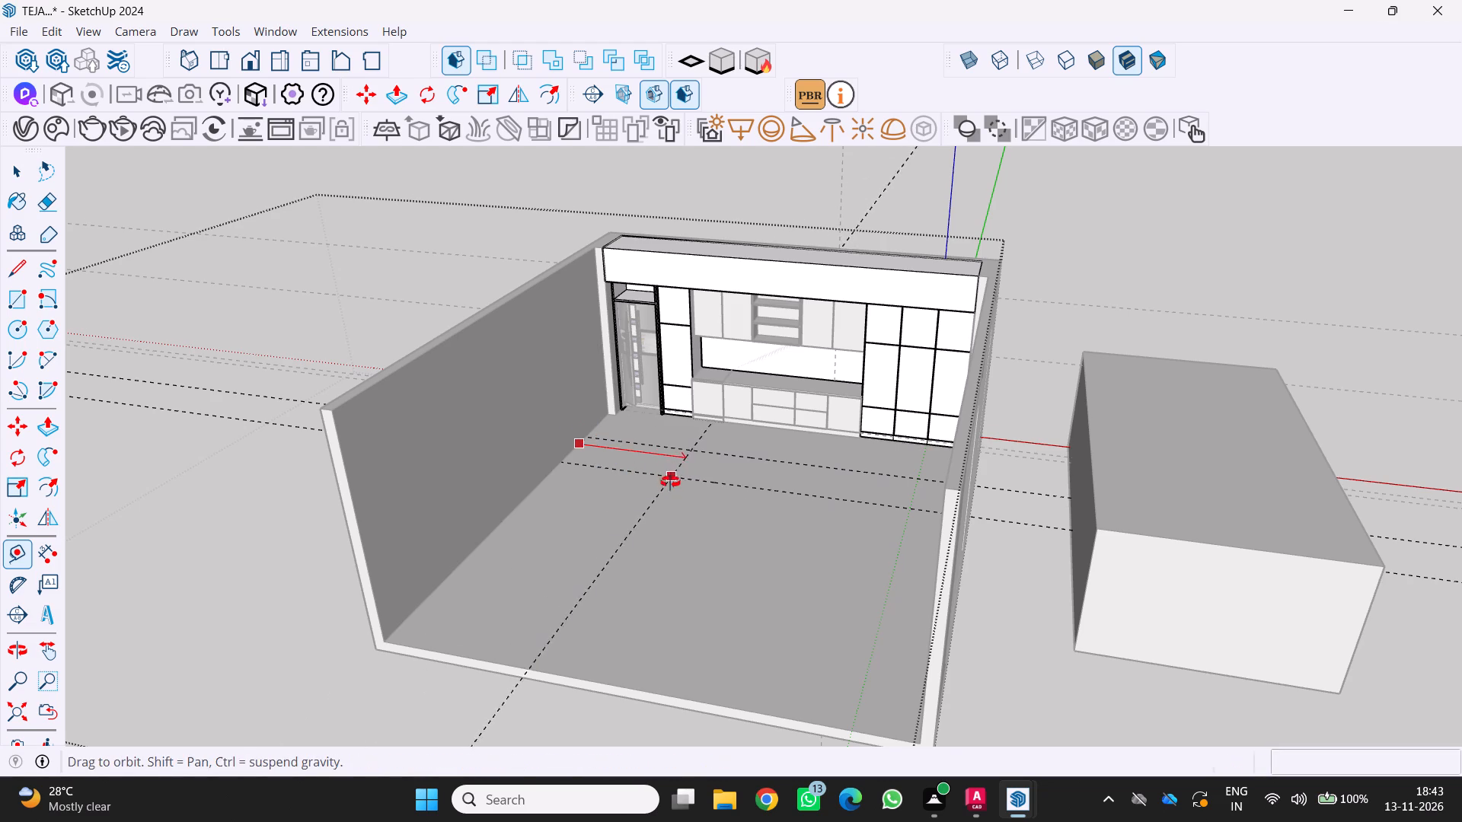
middle_drag(670, 482, 686, 494)
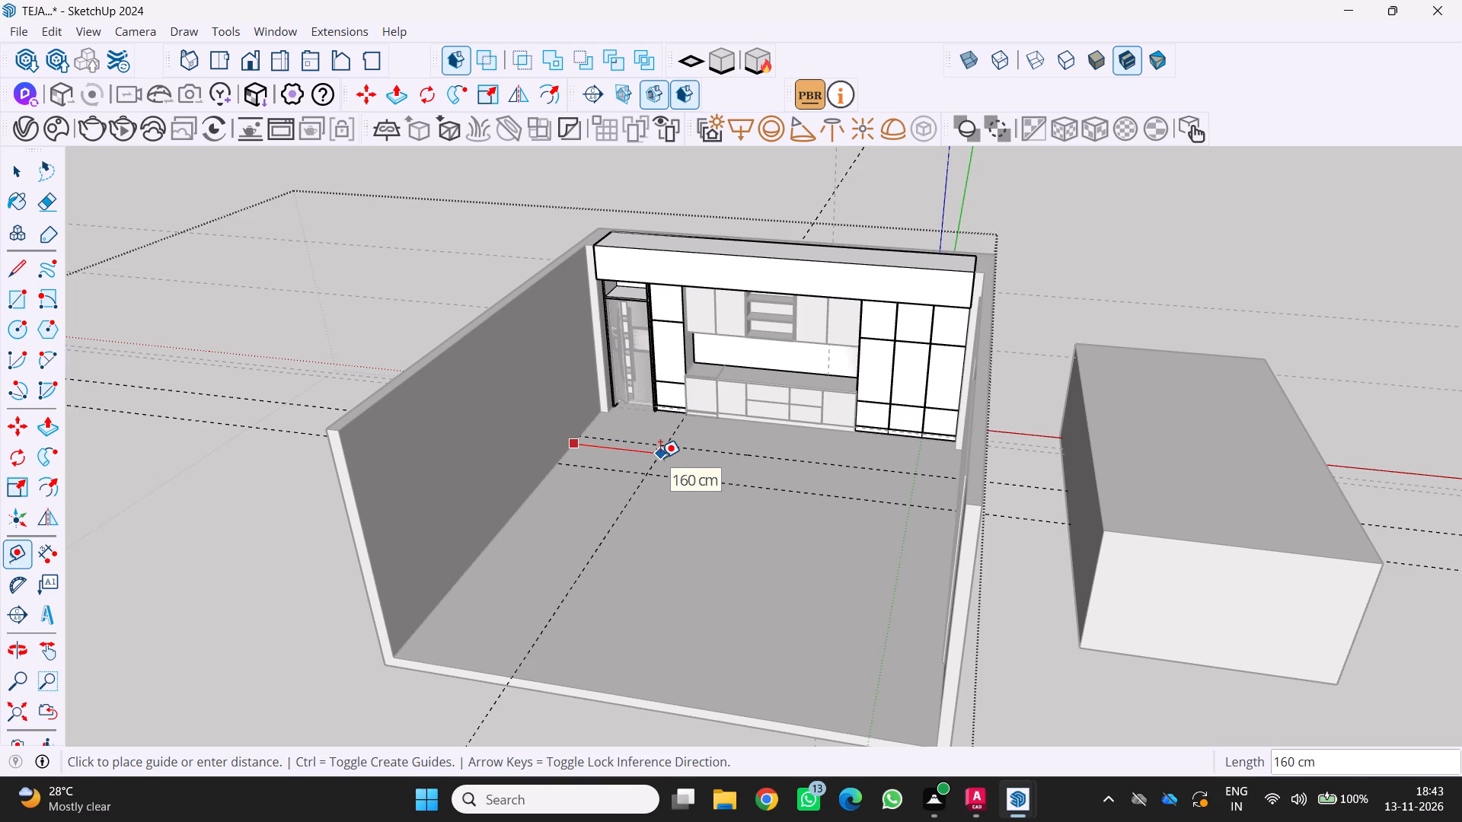
text(15)
key(0)
key(Return)
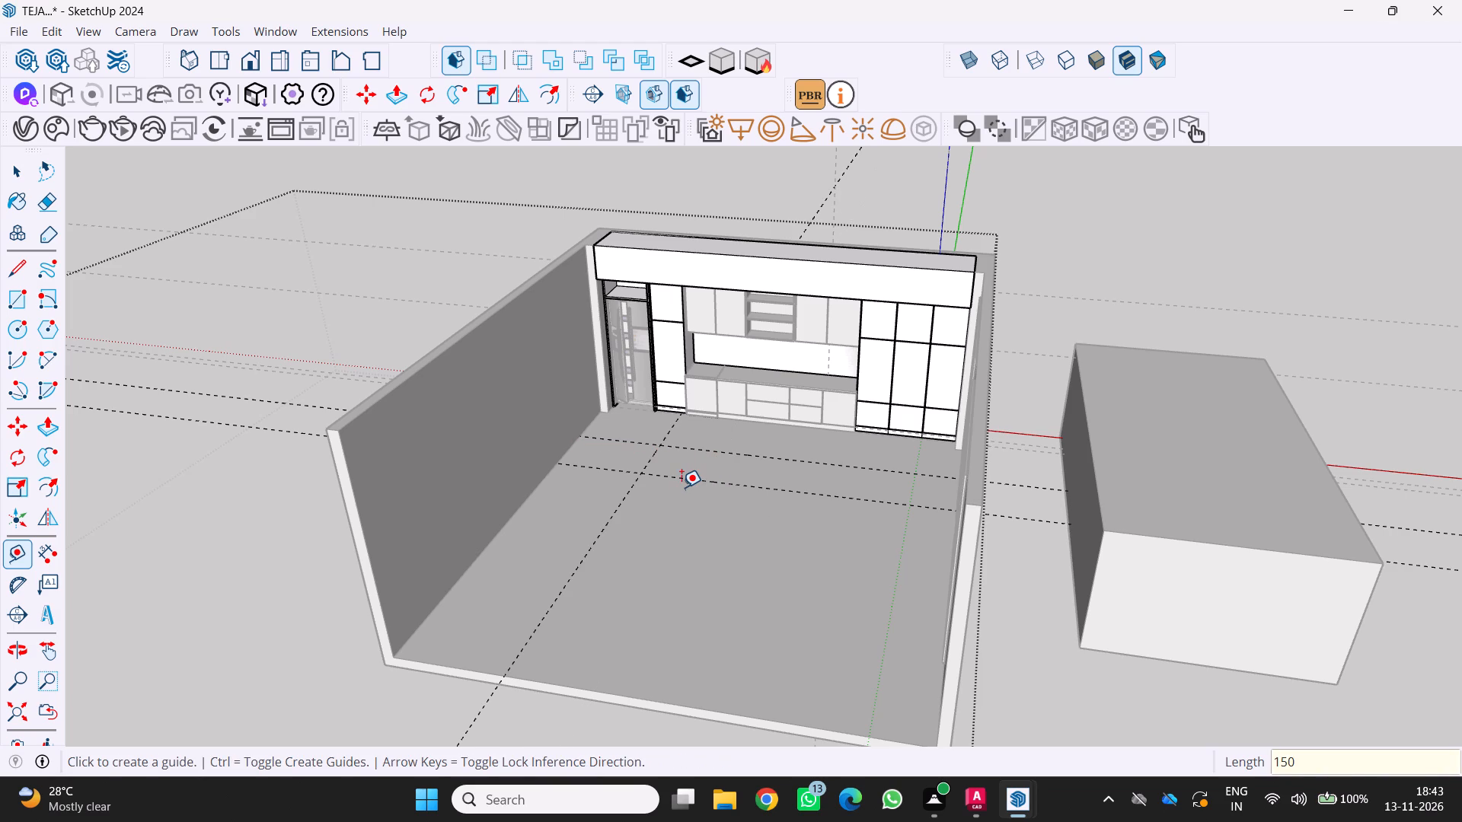
Place another floor guide 300 cm from the 150 cm side-wall guide, toward the wall with the windows.
click(646, 458)
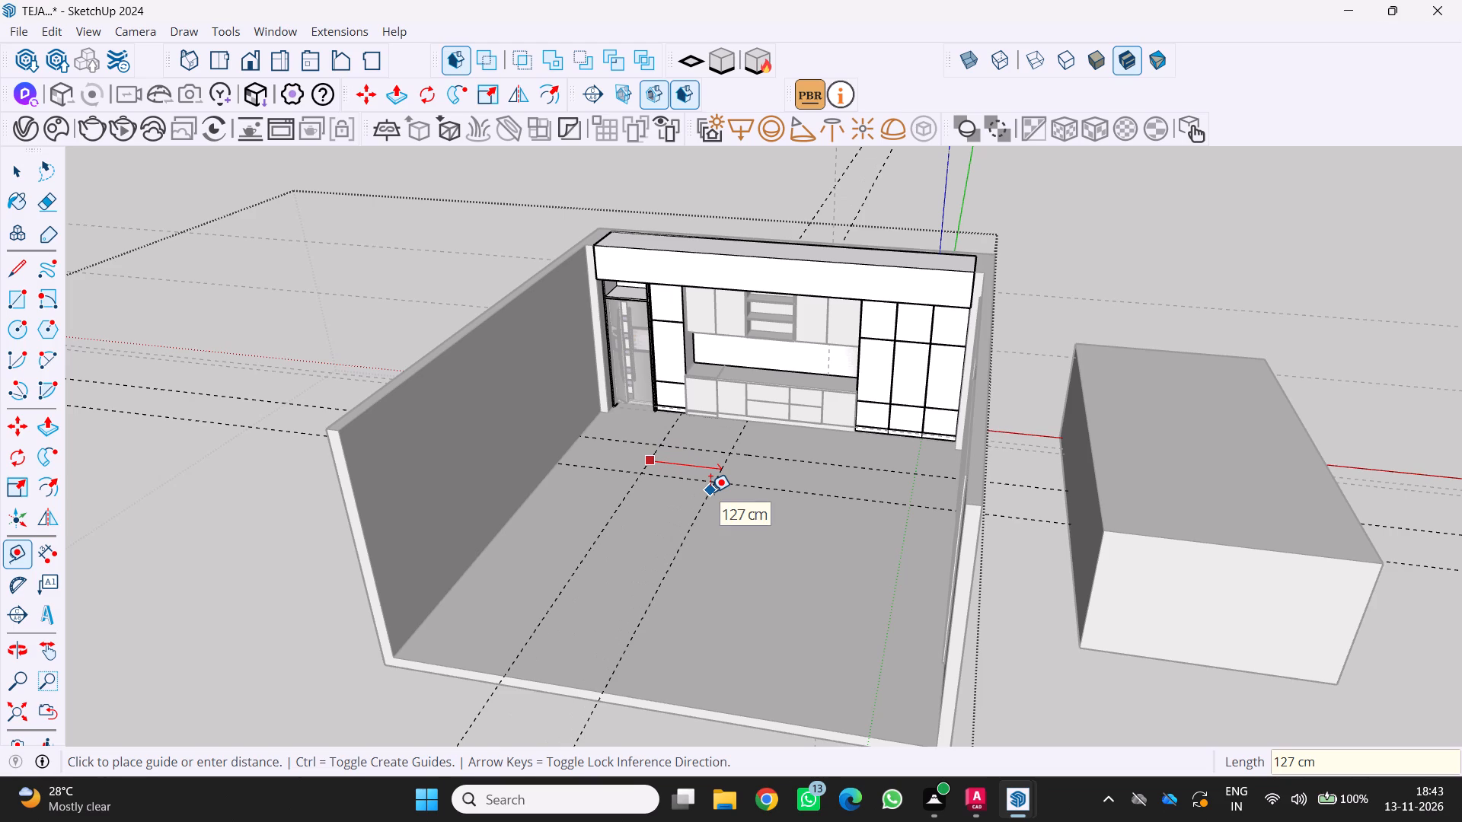
text(300)
key(Return)
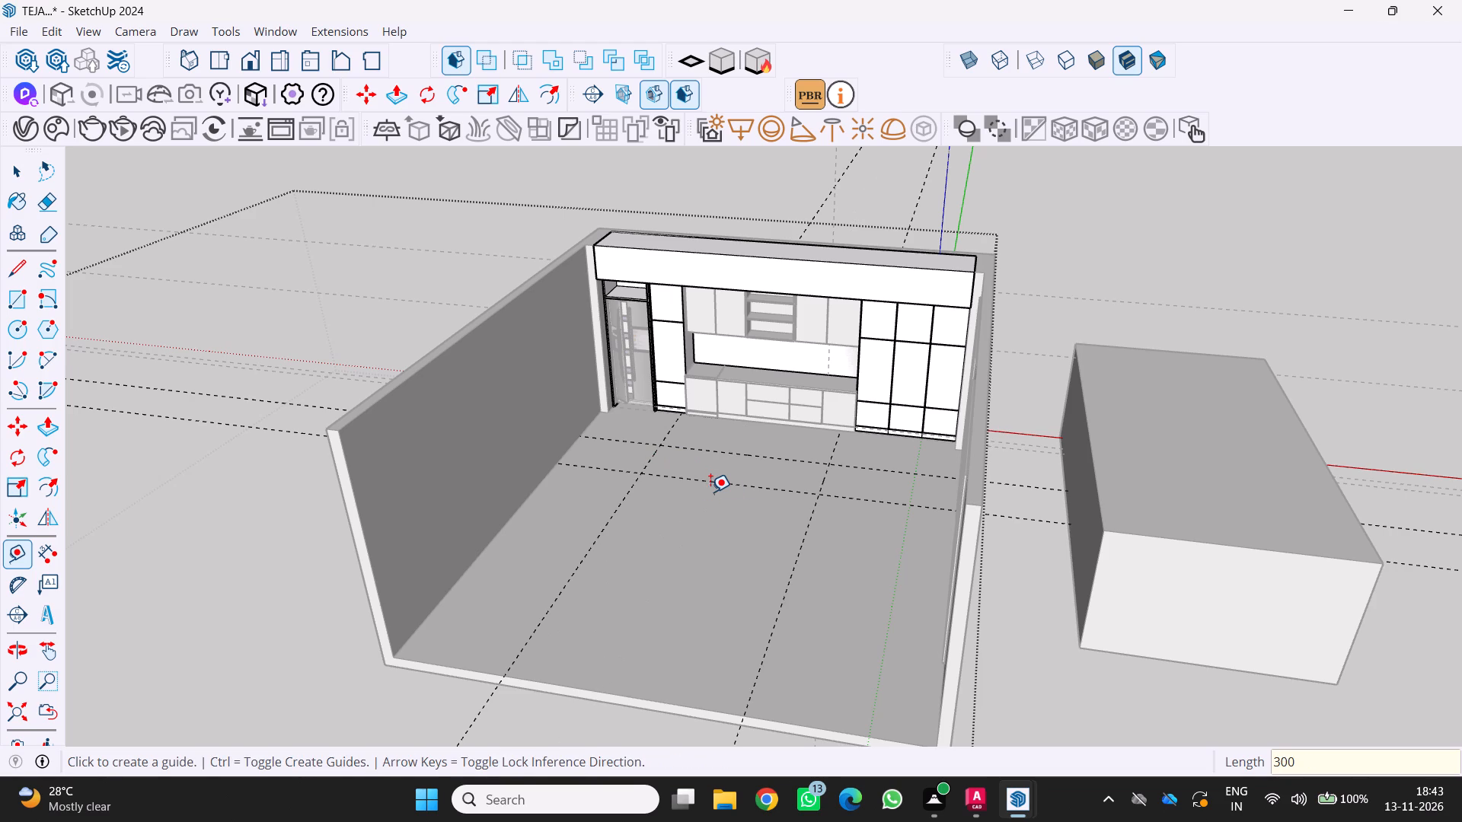
Draw a 300 cm by 100 cm rectangle on the floor between the four guide intersections.
scroll(749, 513, down, 3)
middle_drag(769, 515, 883, 457)
scroll(883, 457, down, 2)
scroll(760, 534, up, 1)
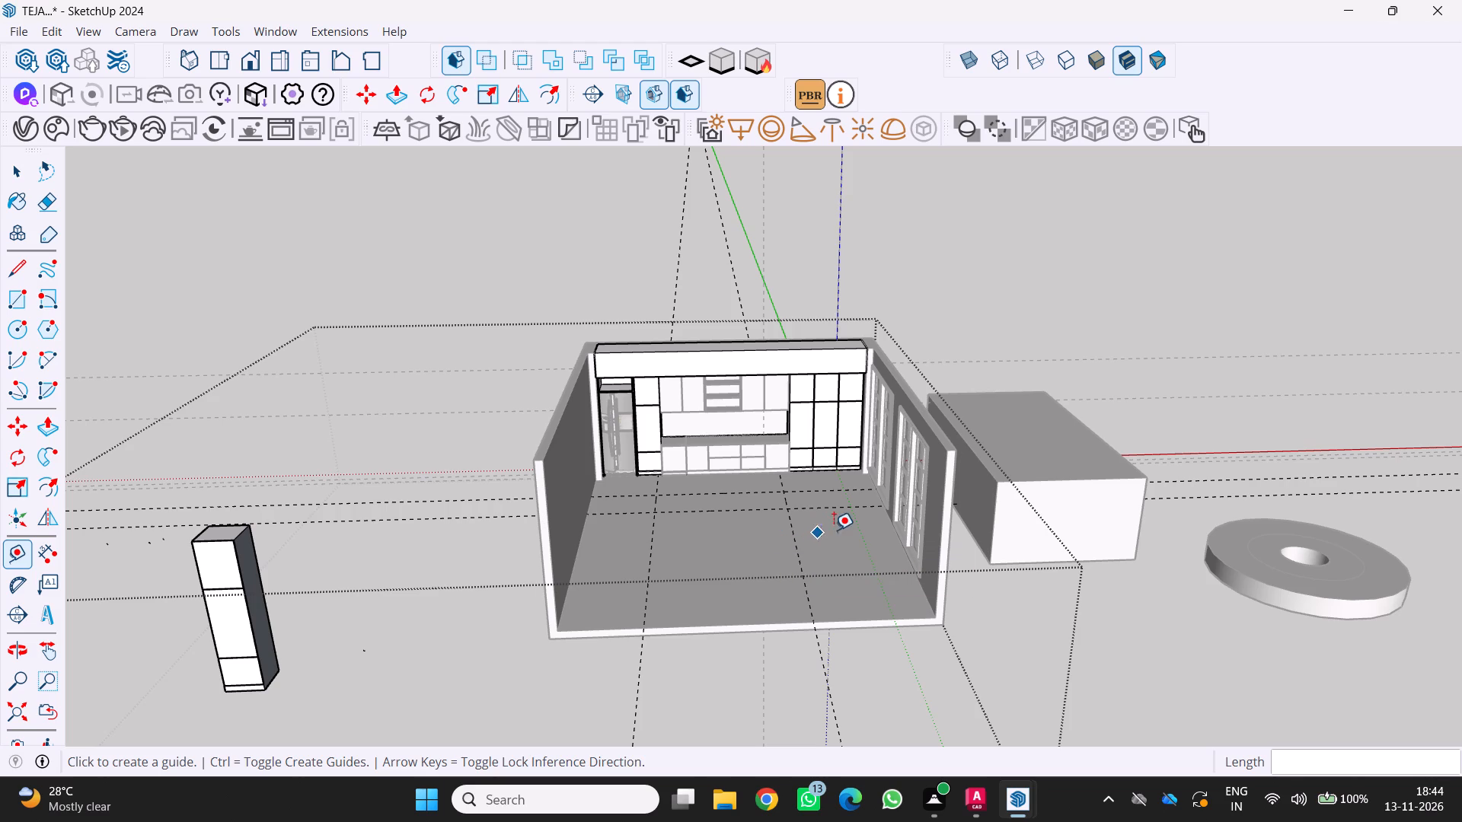
middle_drag(867, 530, 845, 562)
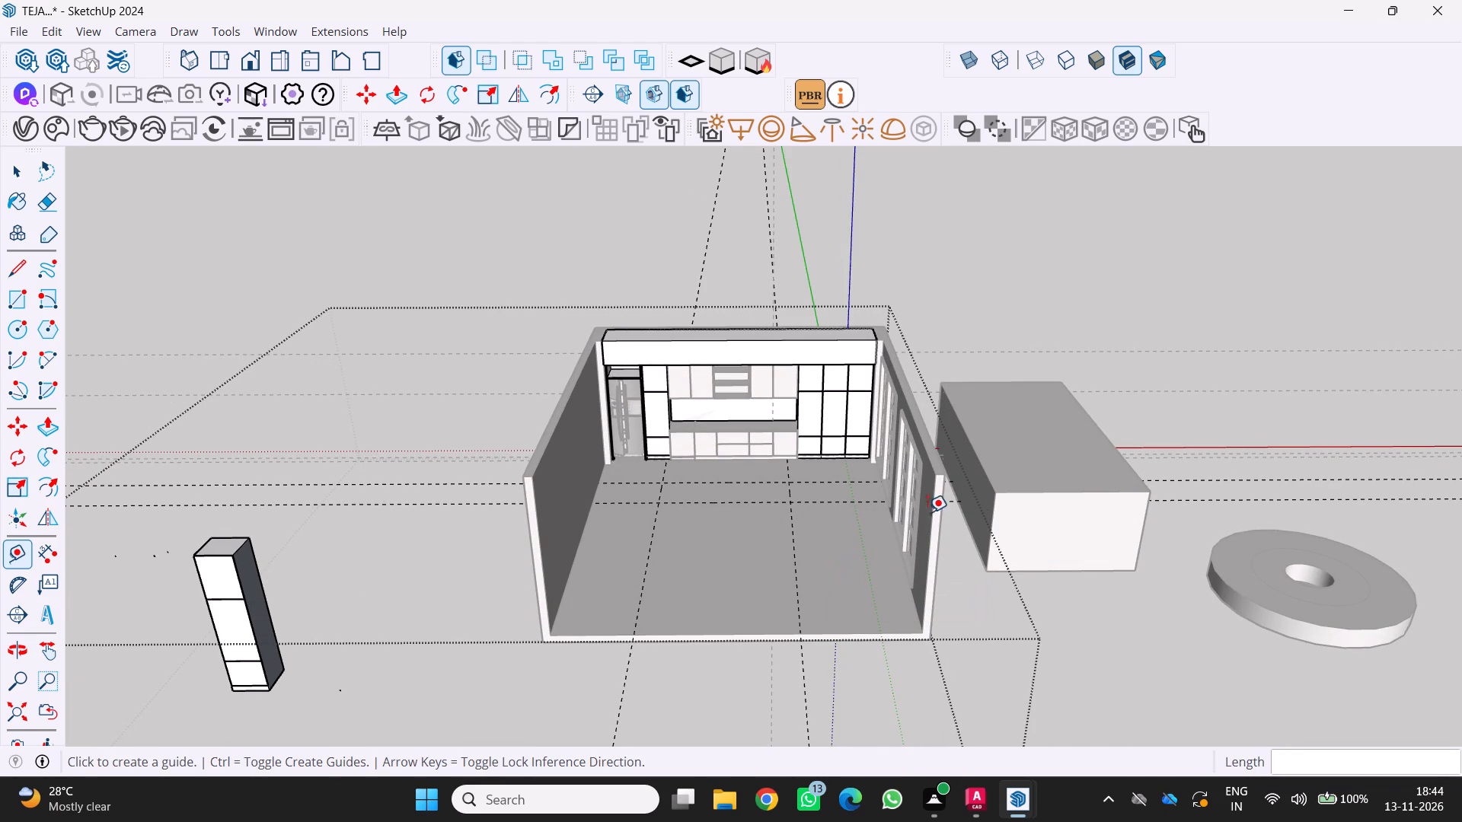
scroll(685, 487, up, 4)
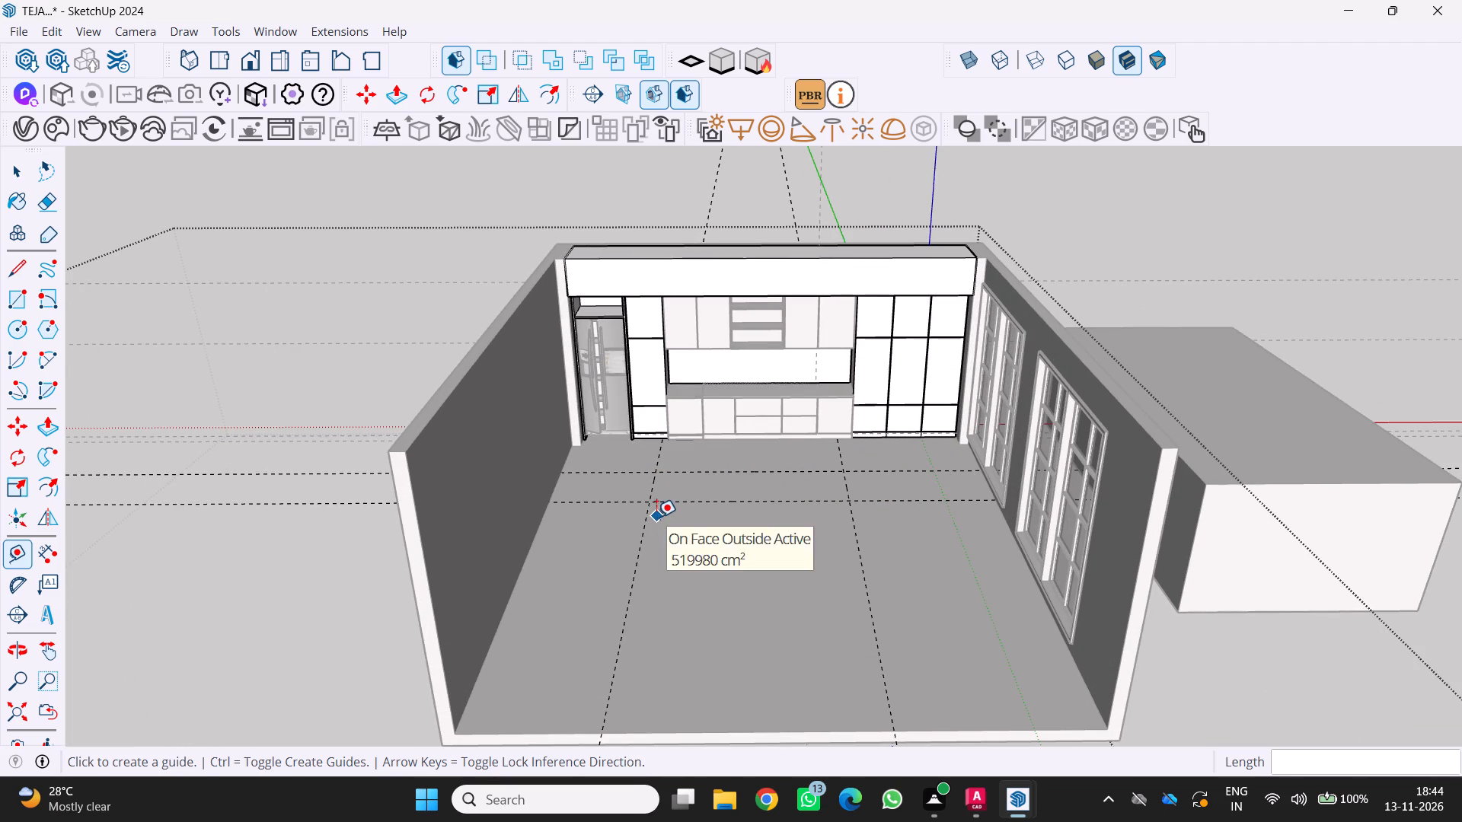
key(r)
scroll(659, 517, up, 3)
click(644, 499)
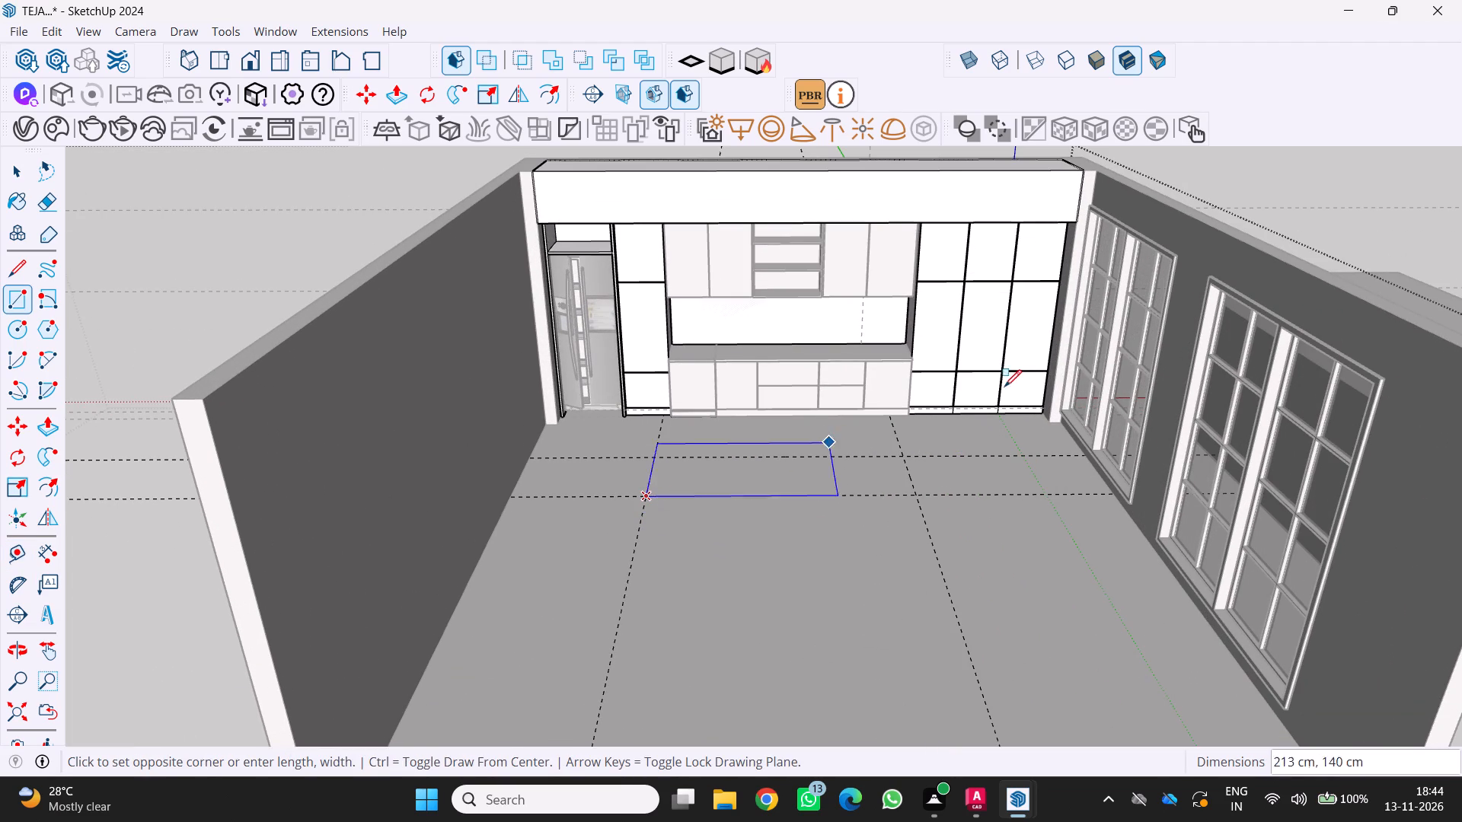
click(902, 459)
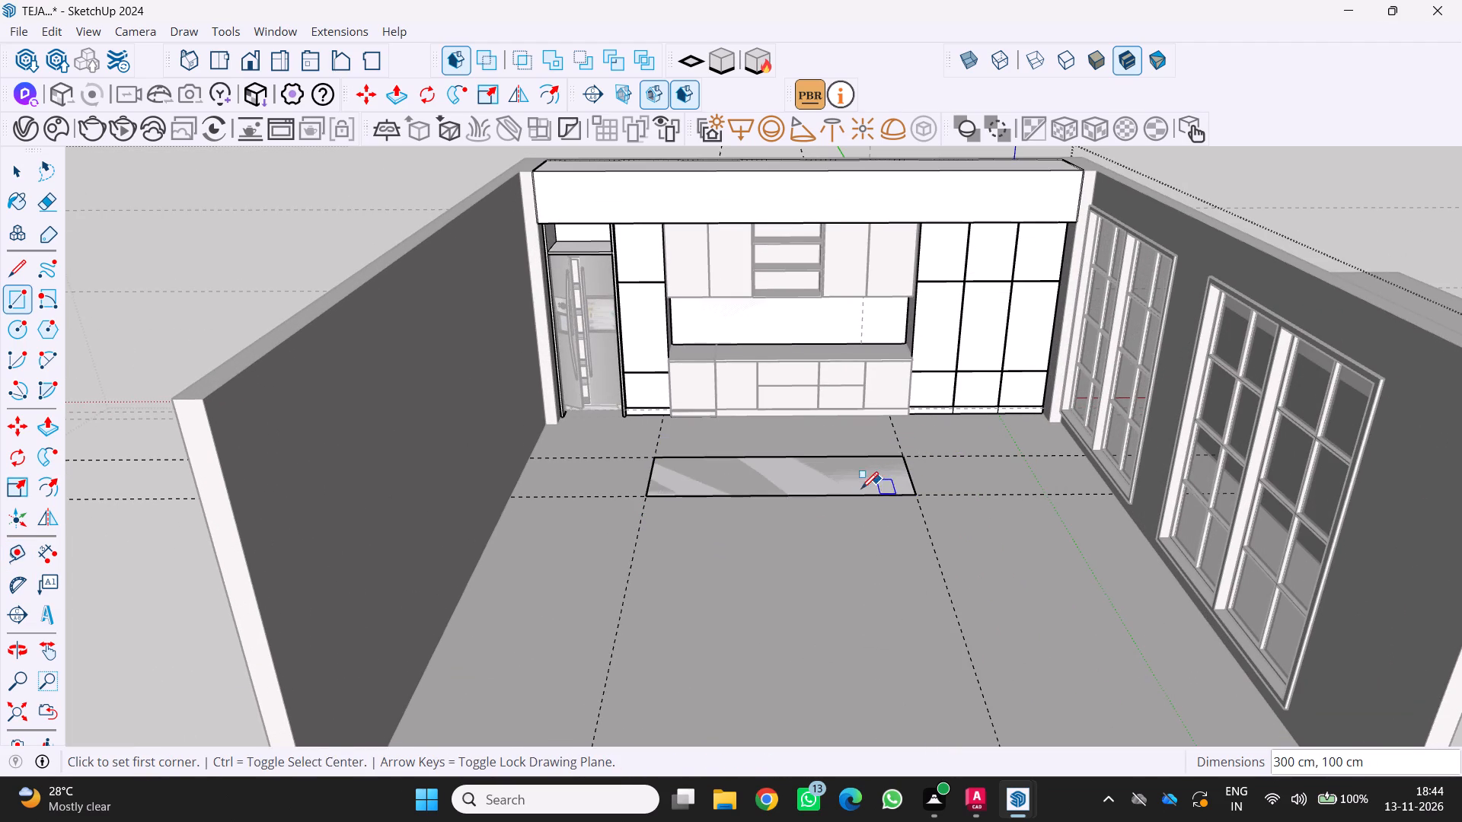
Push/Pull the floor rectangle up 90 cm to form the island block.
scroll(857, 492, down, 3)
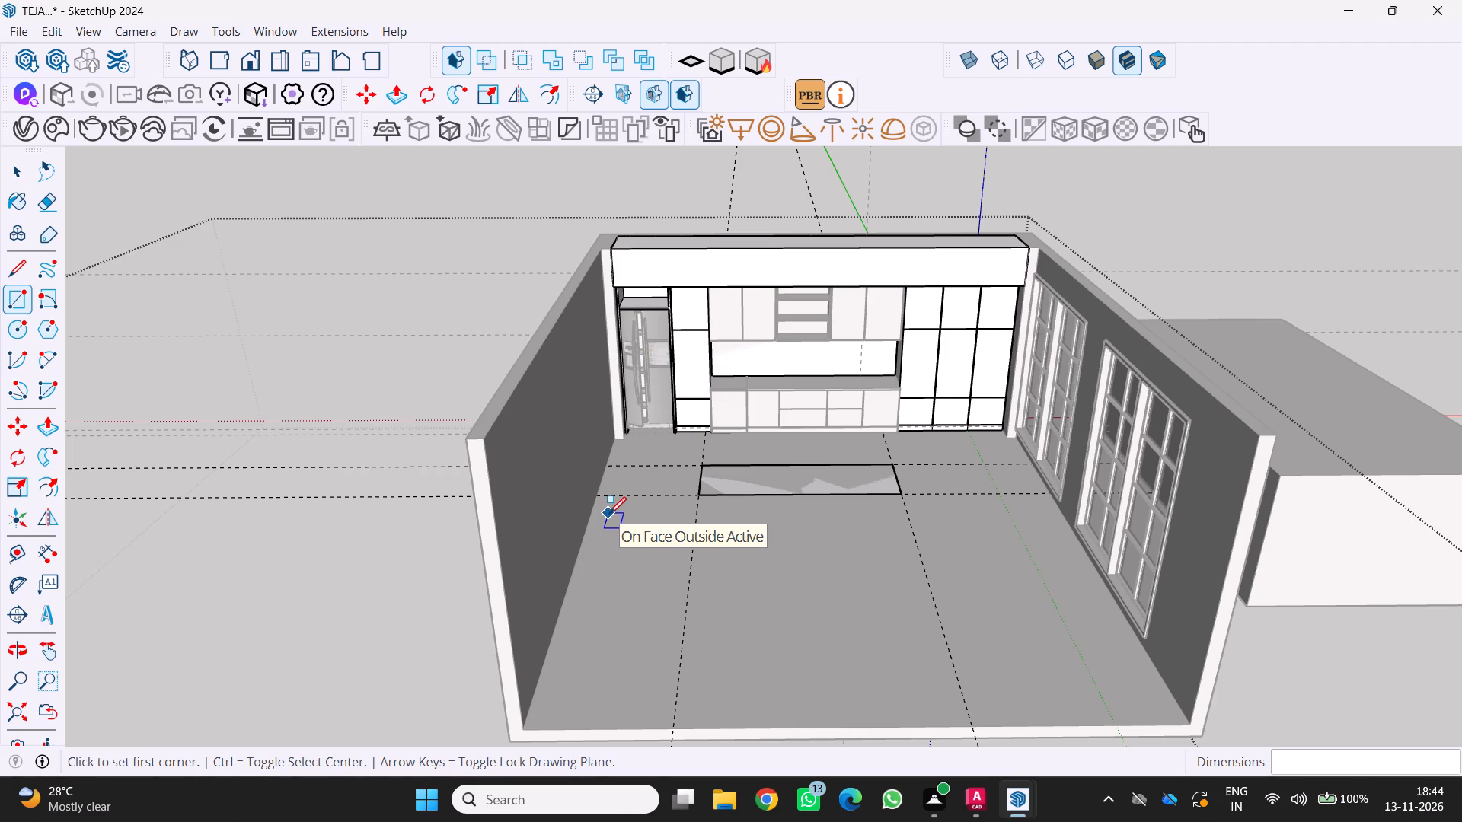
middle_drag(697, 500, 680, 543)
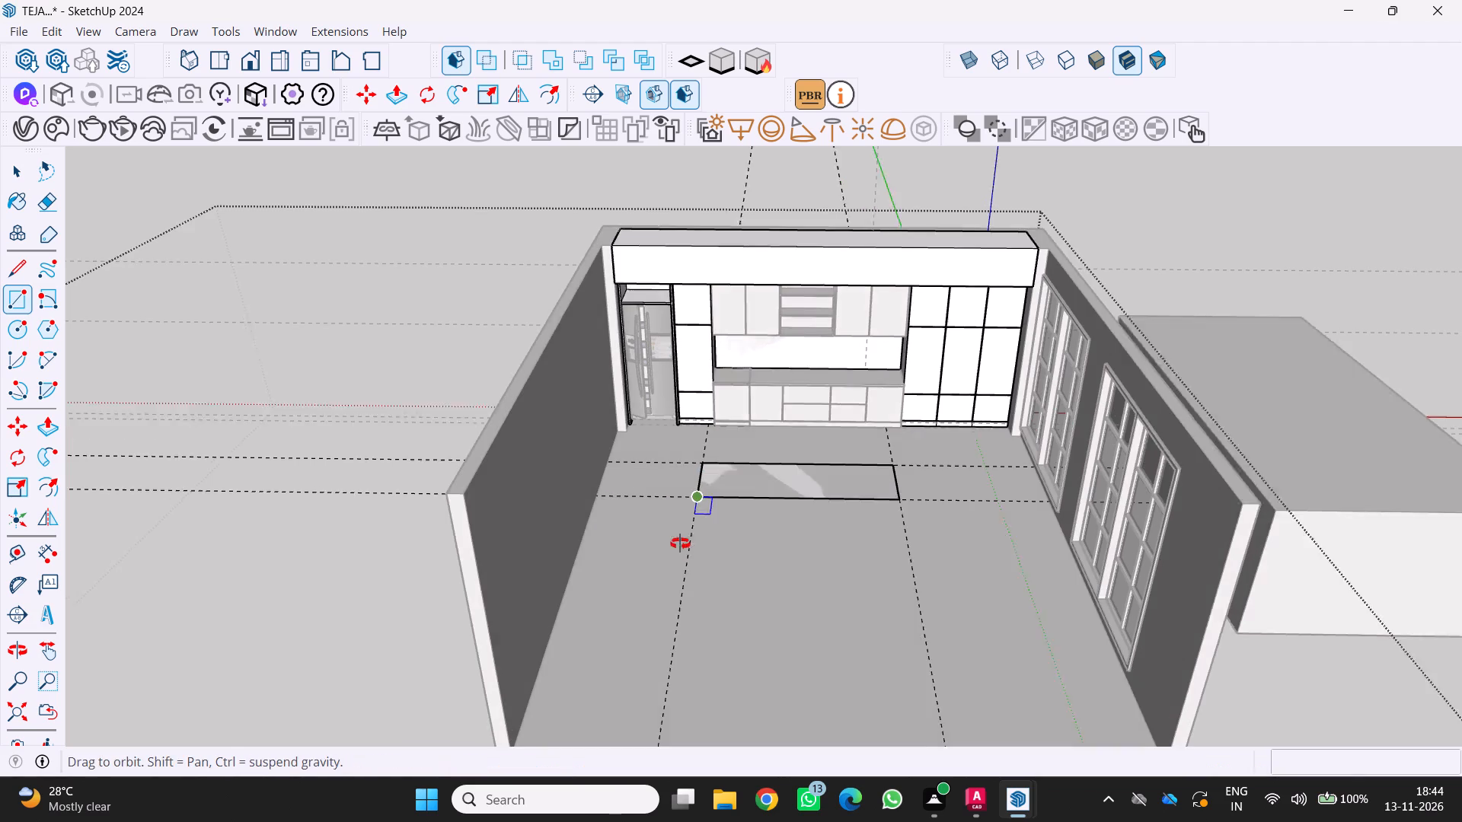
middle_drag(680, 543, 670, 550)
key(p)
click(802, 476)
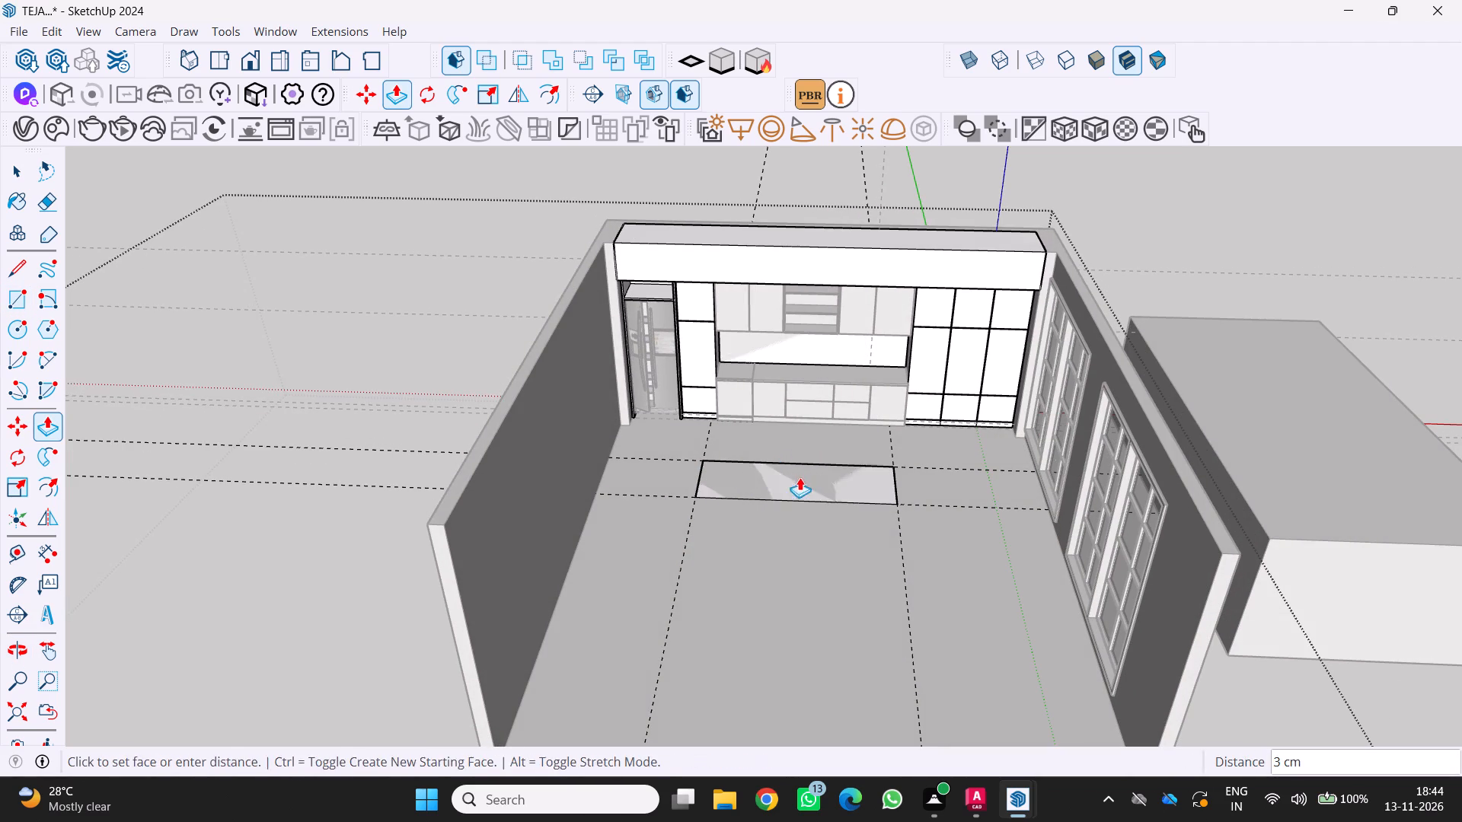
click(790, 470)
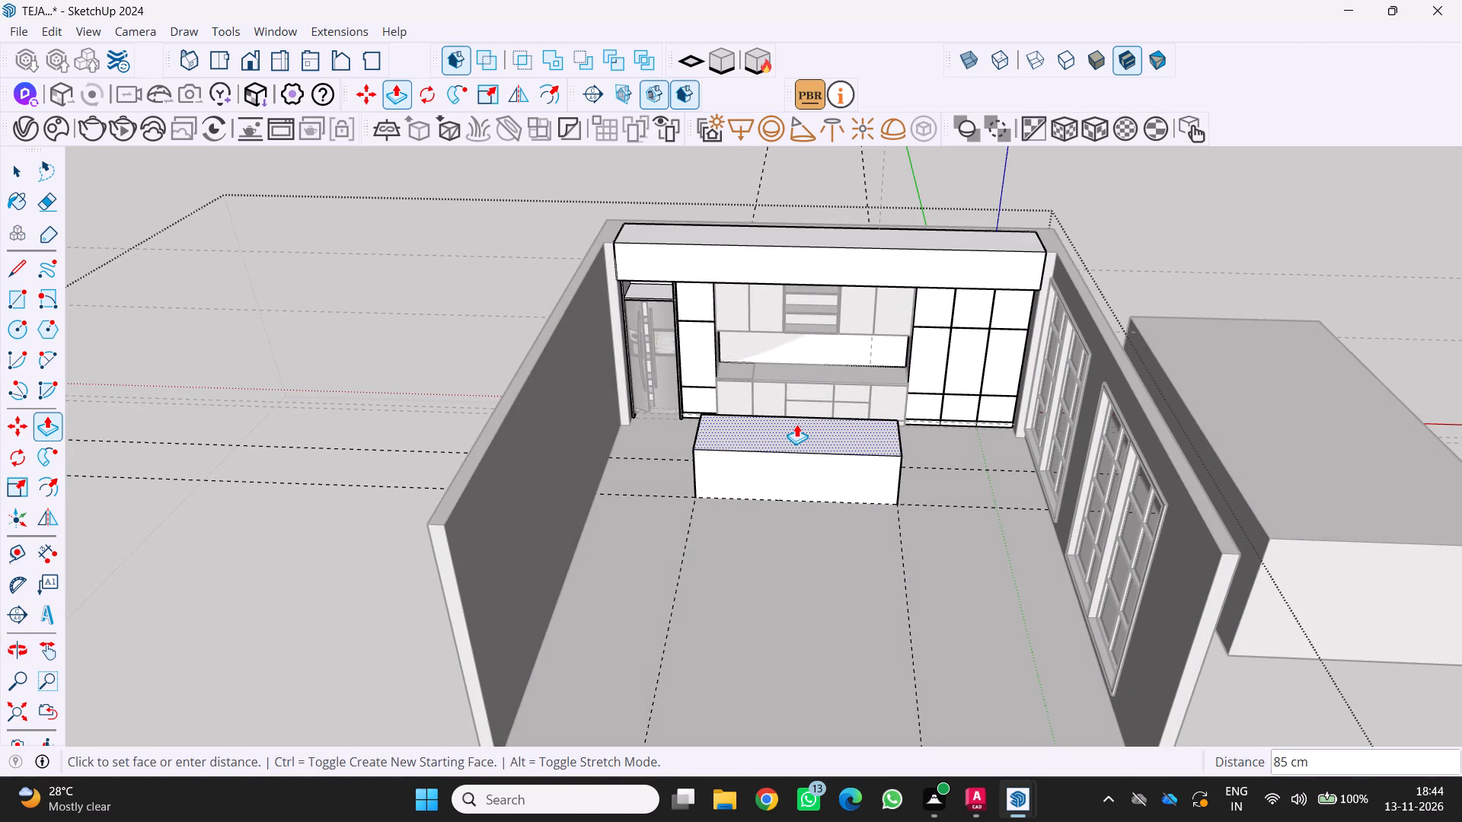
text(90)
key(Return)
Check the island block's height with the Dimension tool along its front vertical corner edge.
middle_drag(798, 450, 736, 432)
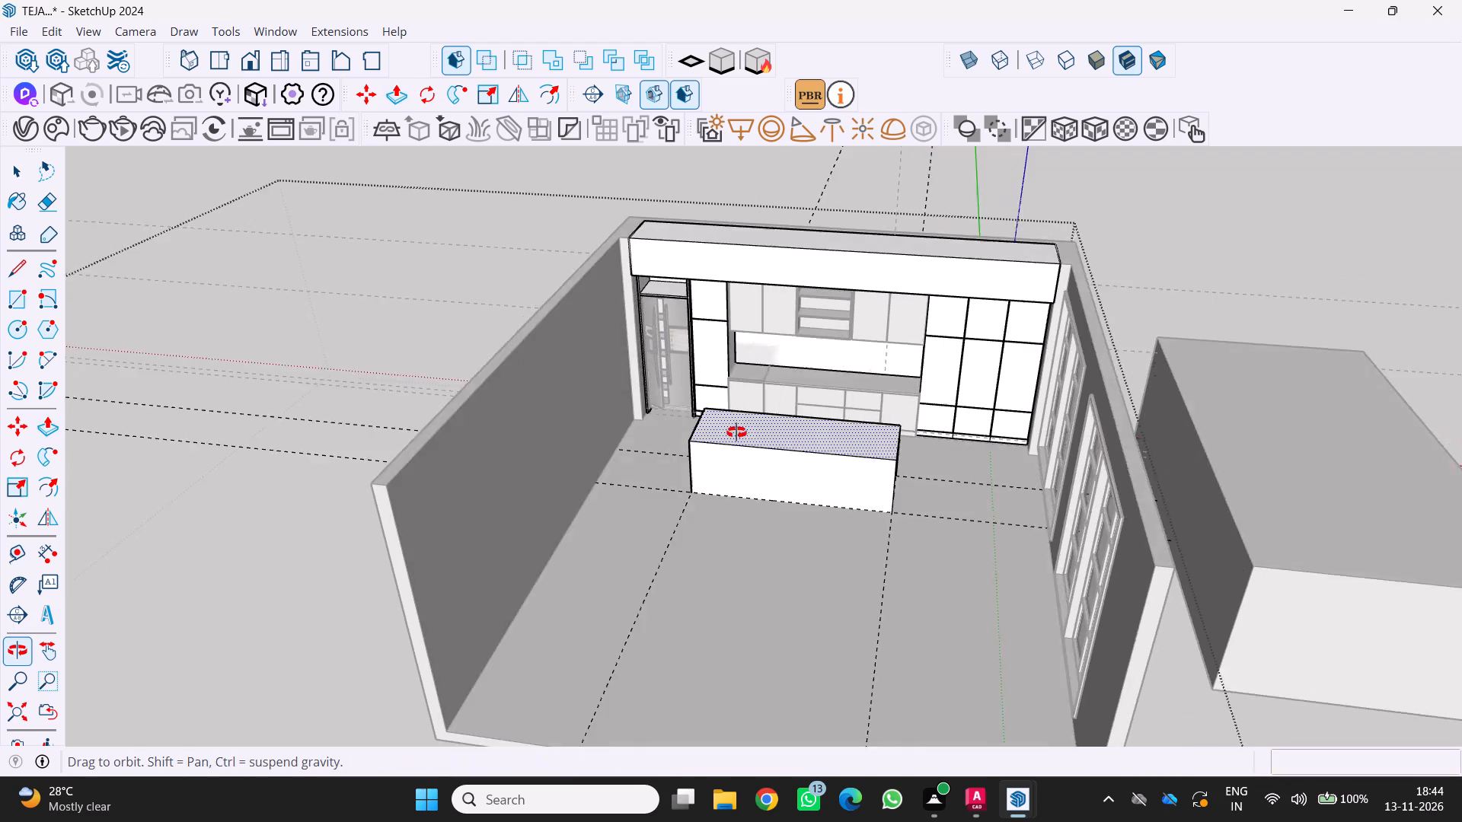
middle_drag(736, 432, 723, 407)
middle_drag(723, 407, 725, 400)
scroll(889, 423, up, 3)
middle_drag(871, 494, 803, 470)
scroll(809, 468, up, 1)
scroll(822, 476, down, 4)
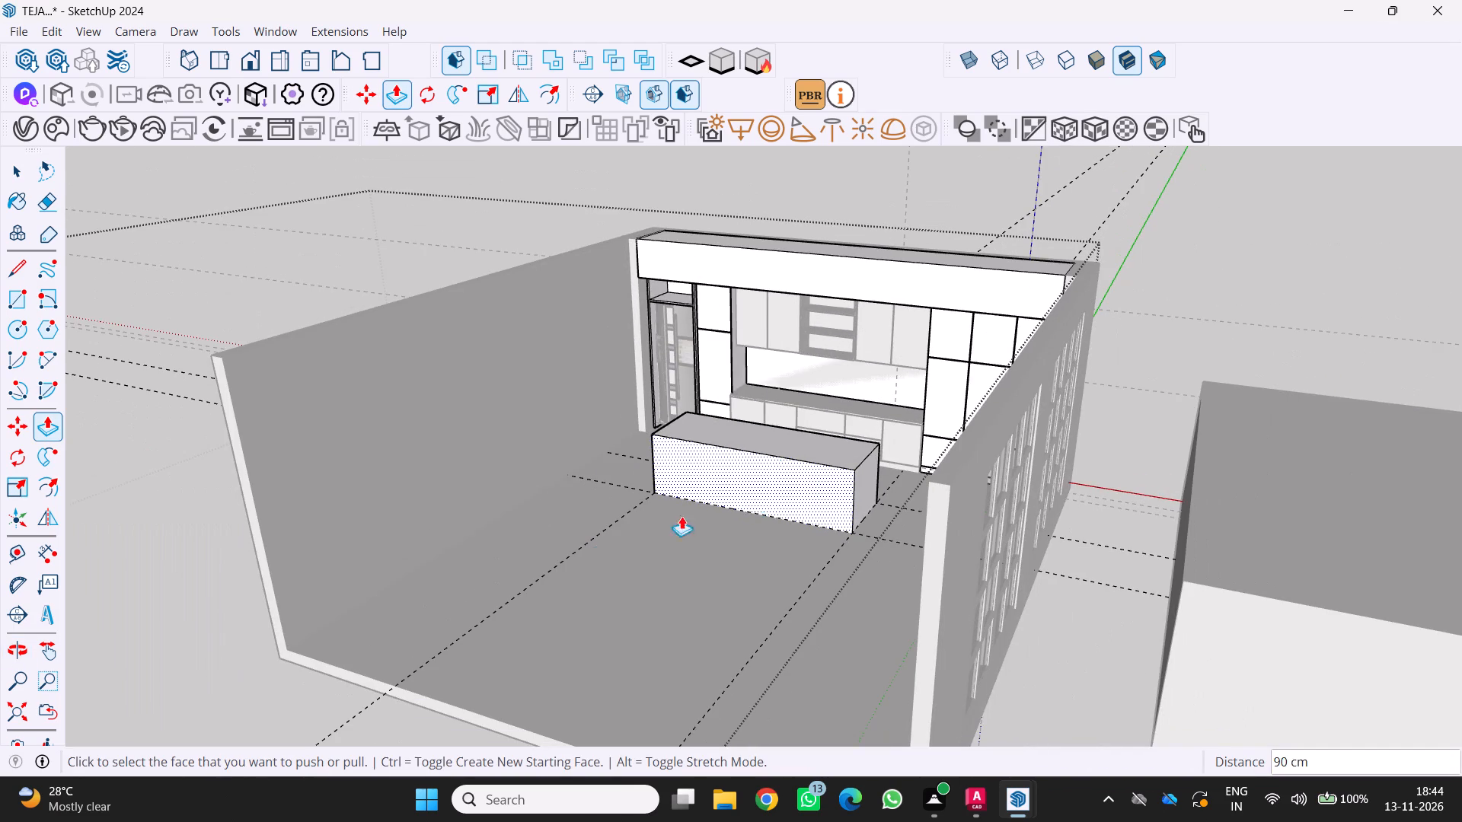
click(49, 549)
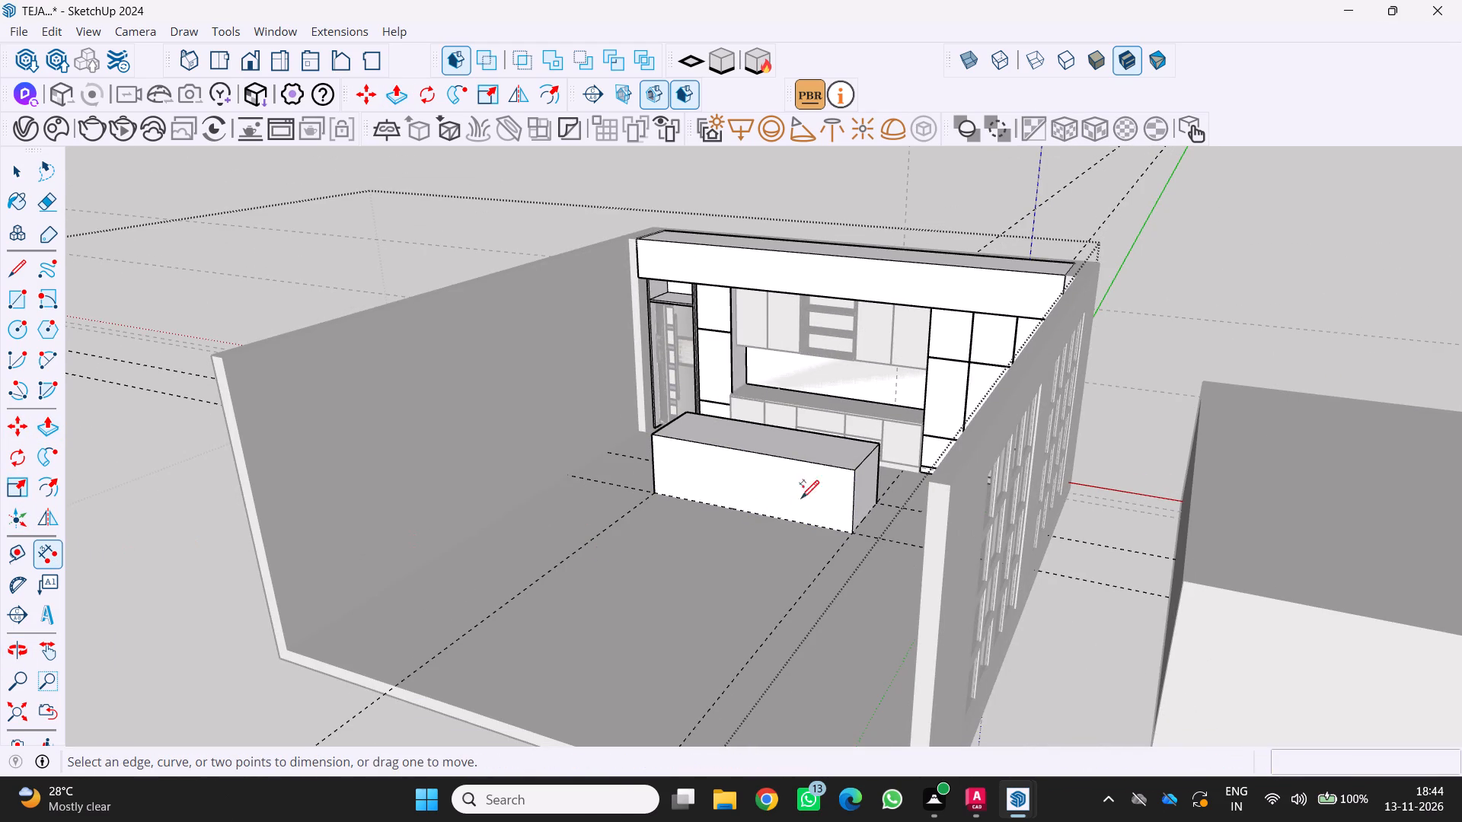
scroll(889, 483, up, 9)
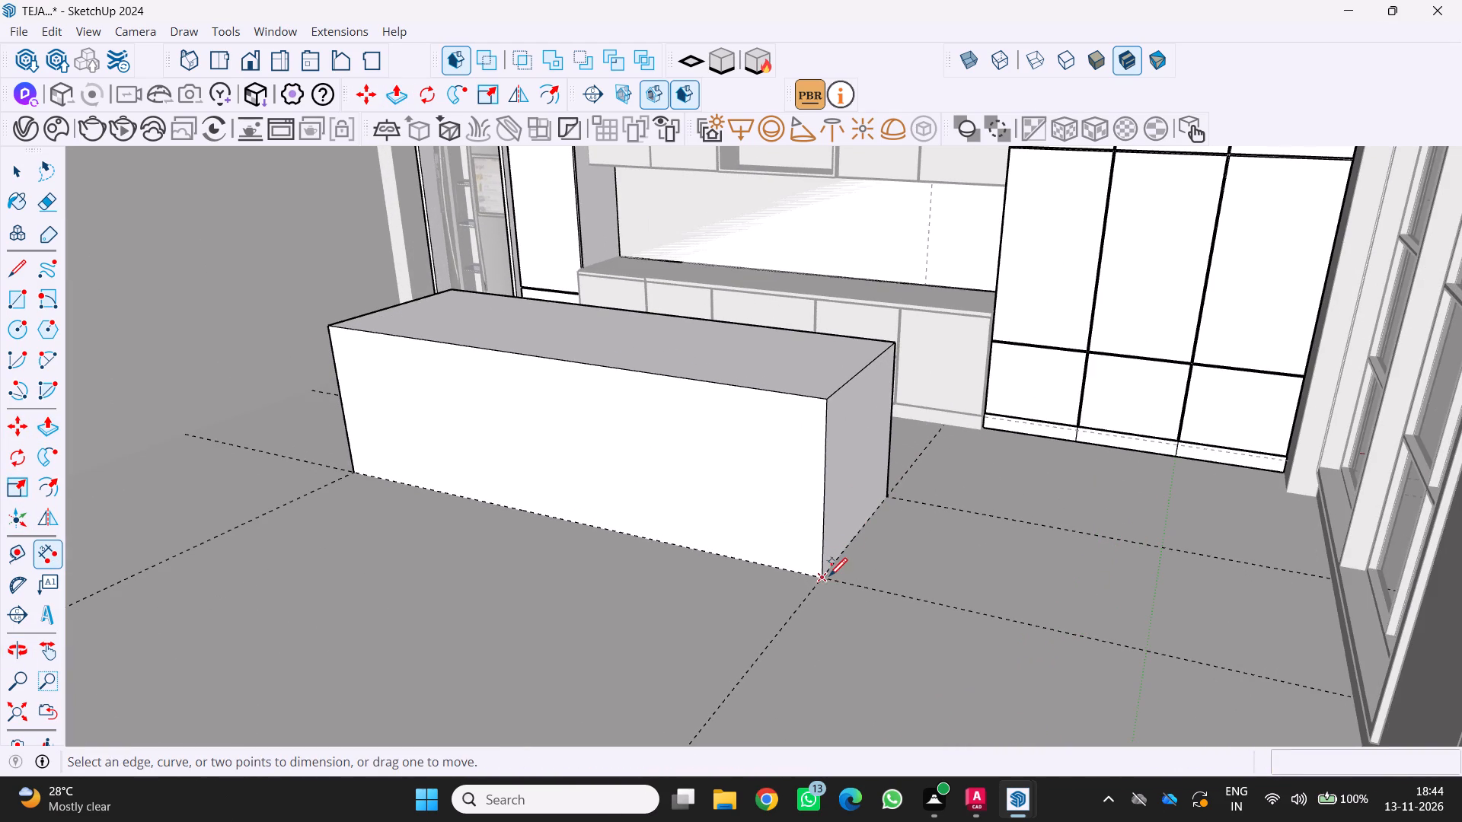
click(821, 576)
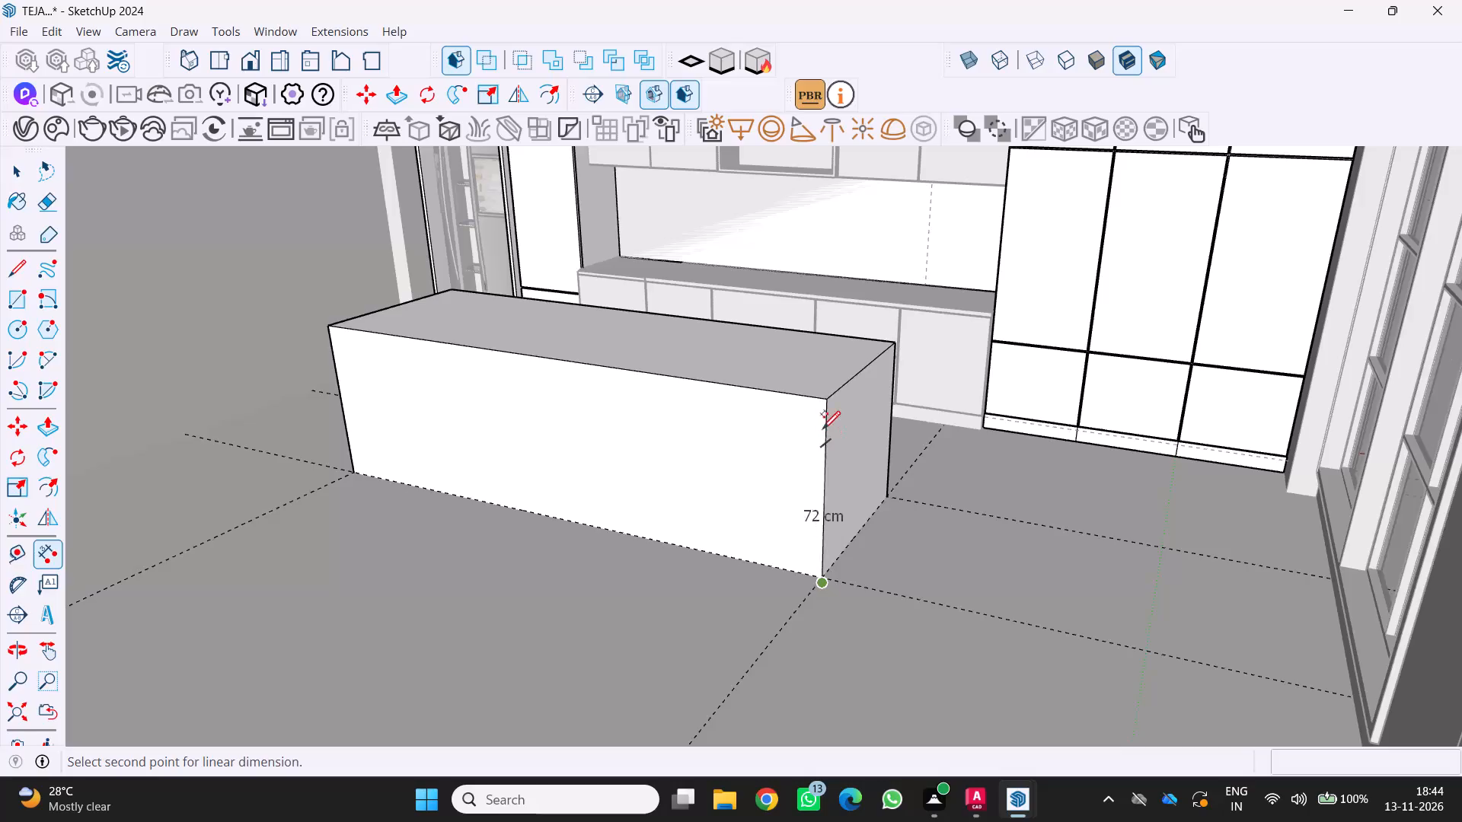
scroll(825, 405, up, 3)
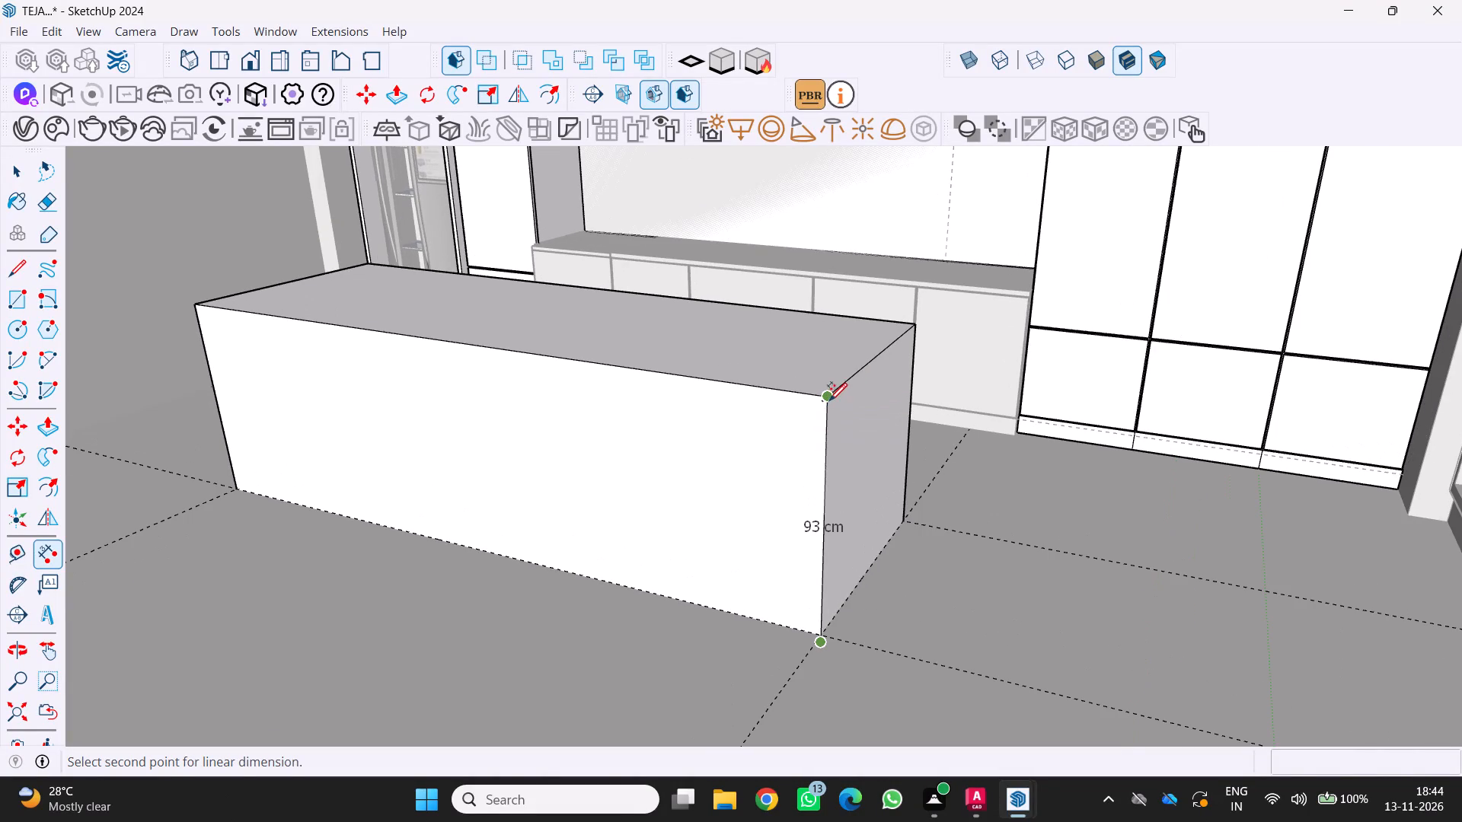
key(Escape)
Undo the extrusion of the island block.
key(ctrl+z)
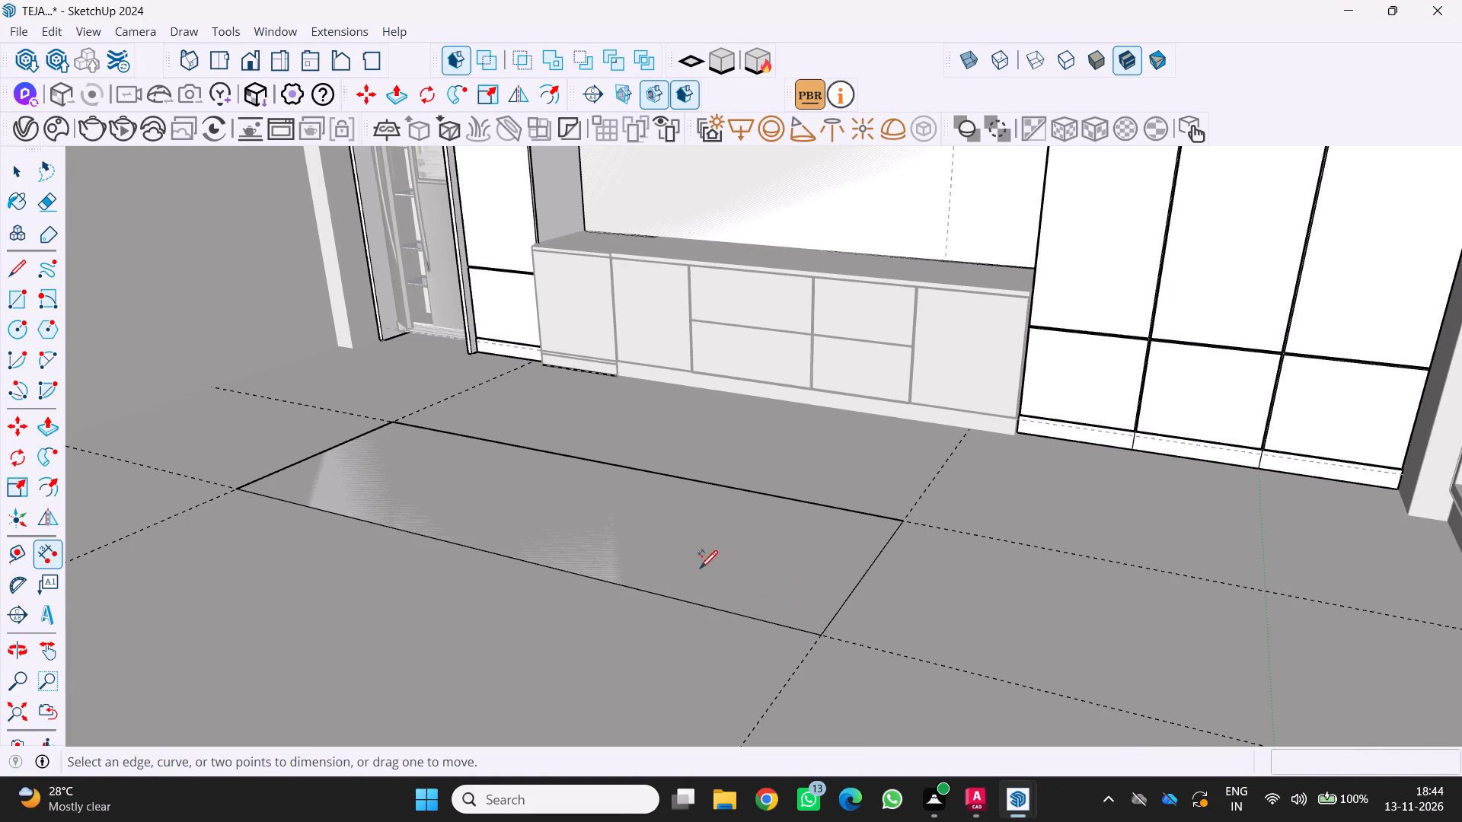
Push/Pull the floor rectangle up 90 cm into the island block.
scroll(753, 585, down, 2)
key(p)
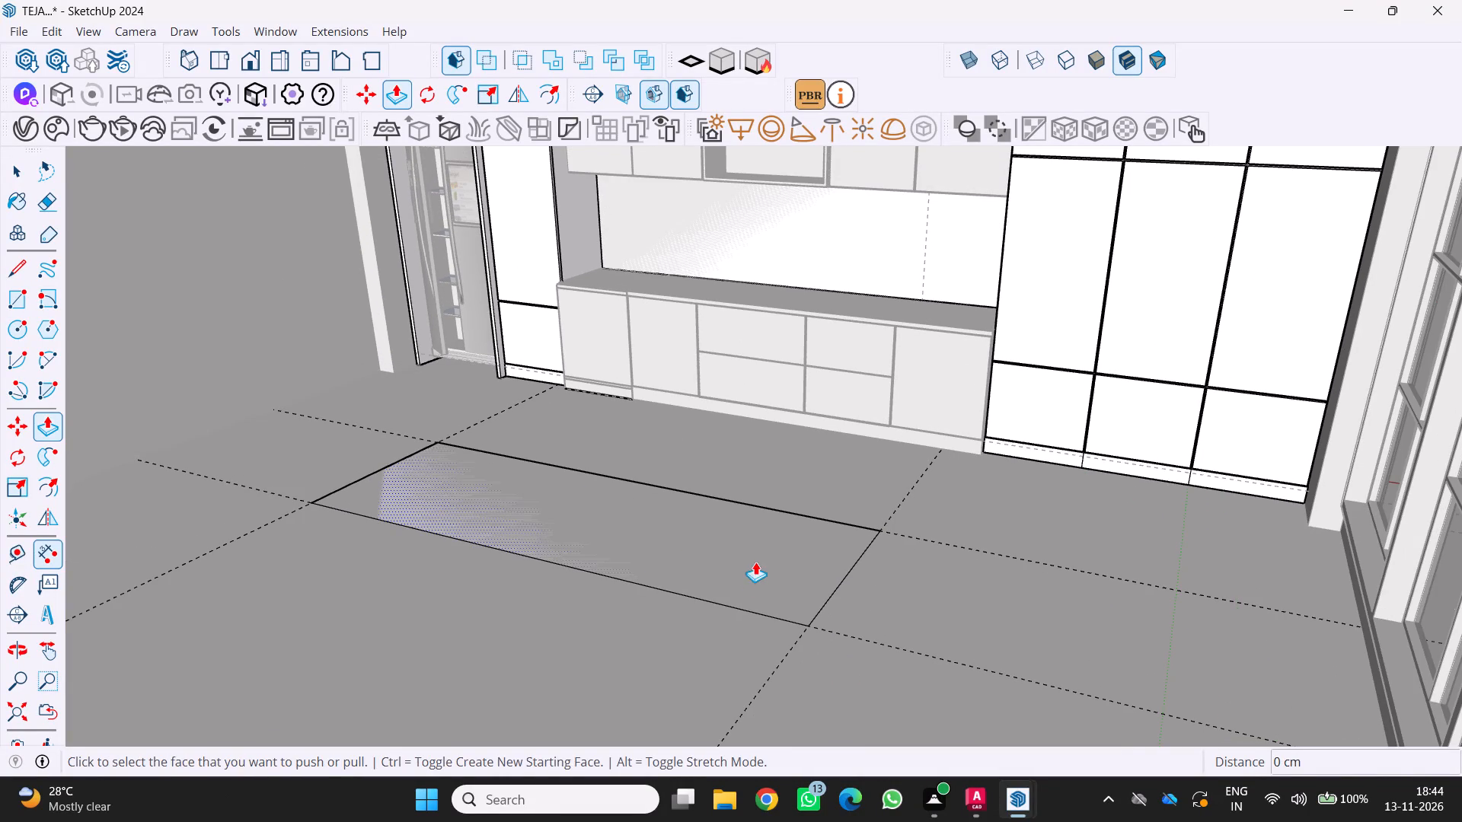
click(741, 553)
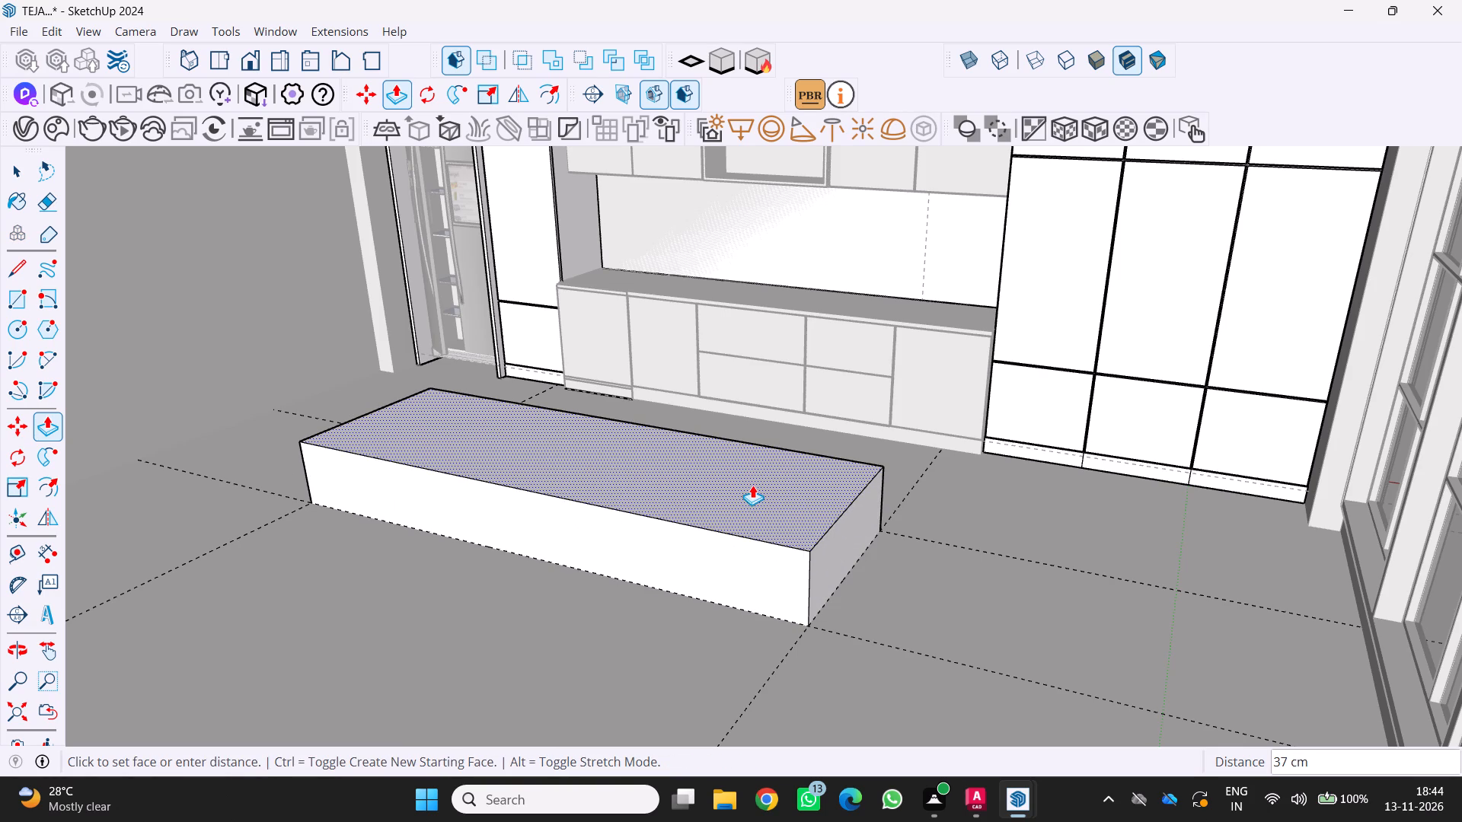
text(90)
key(Return)
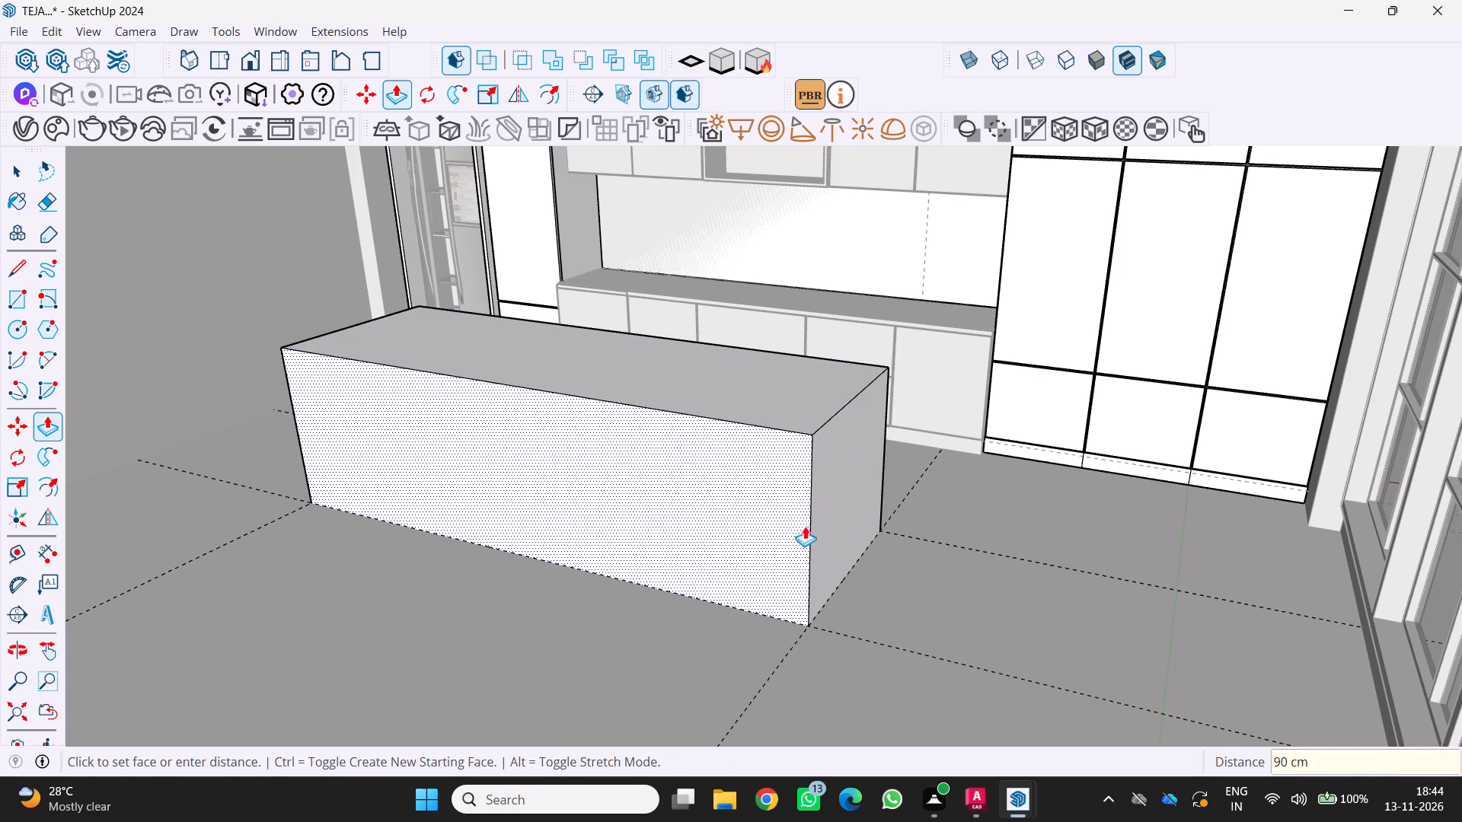
Check the height of the extruded island block with the Dimension tool at its front vertical corner edge.
click(48, 556)
scroll(753, 601, up, 2)
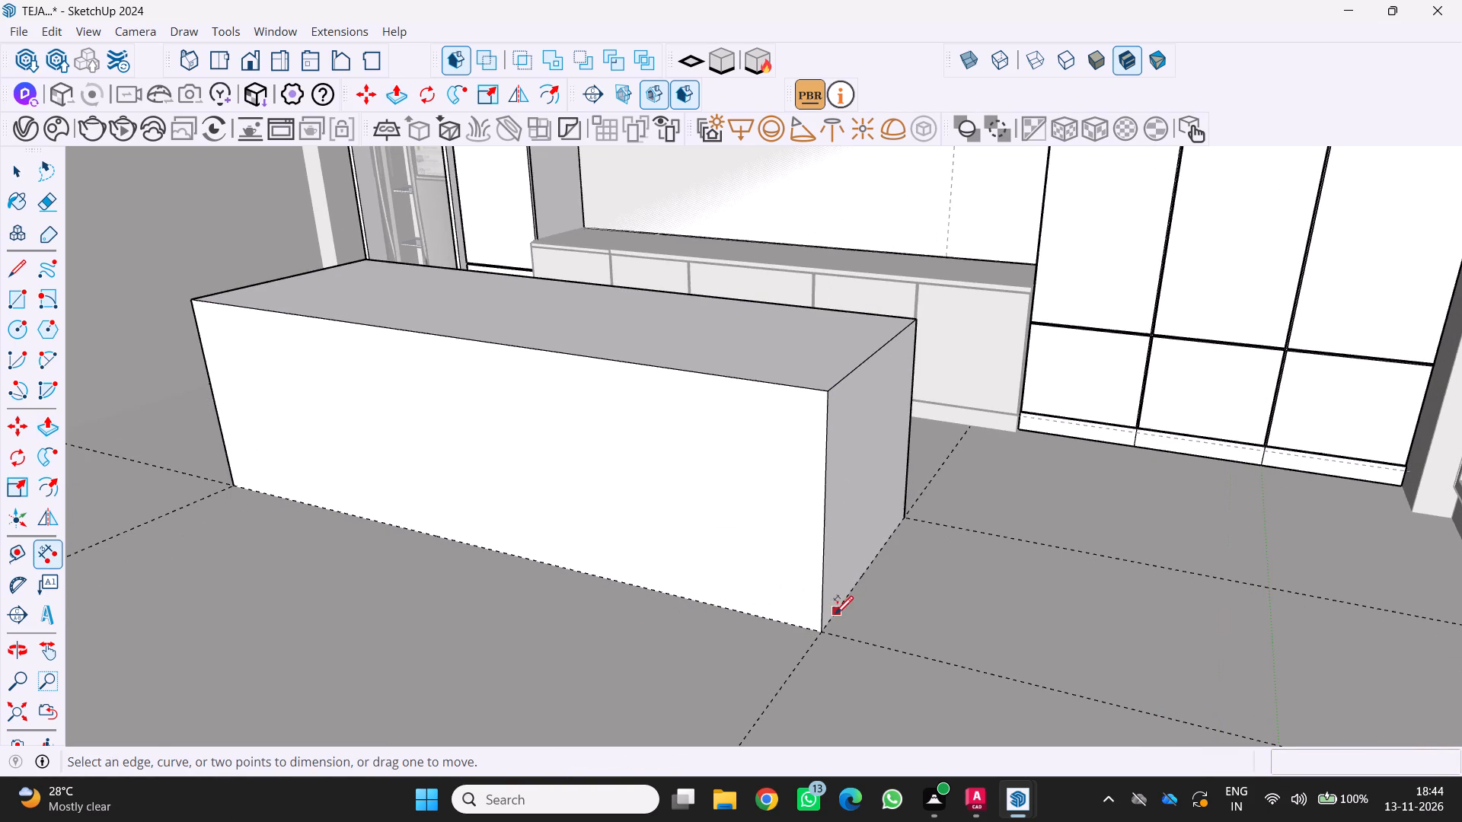
click(821, 632)
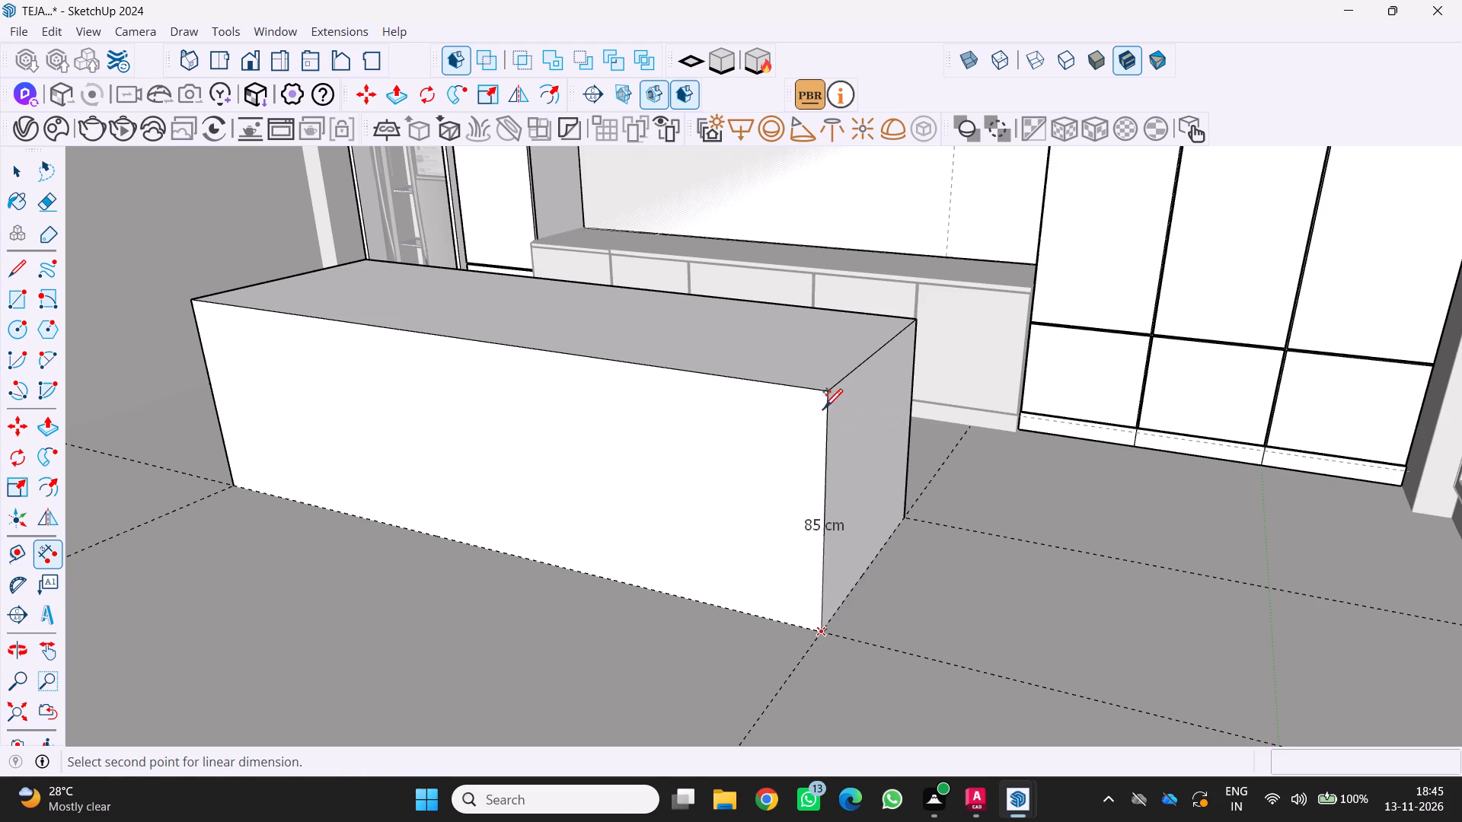
key(Escape)
scroll(788, 483, down, 3)
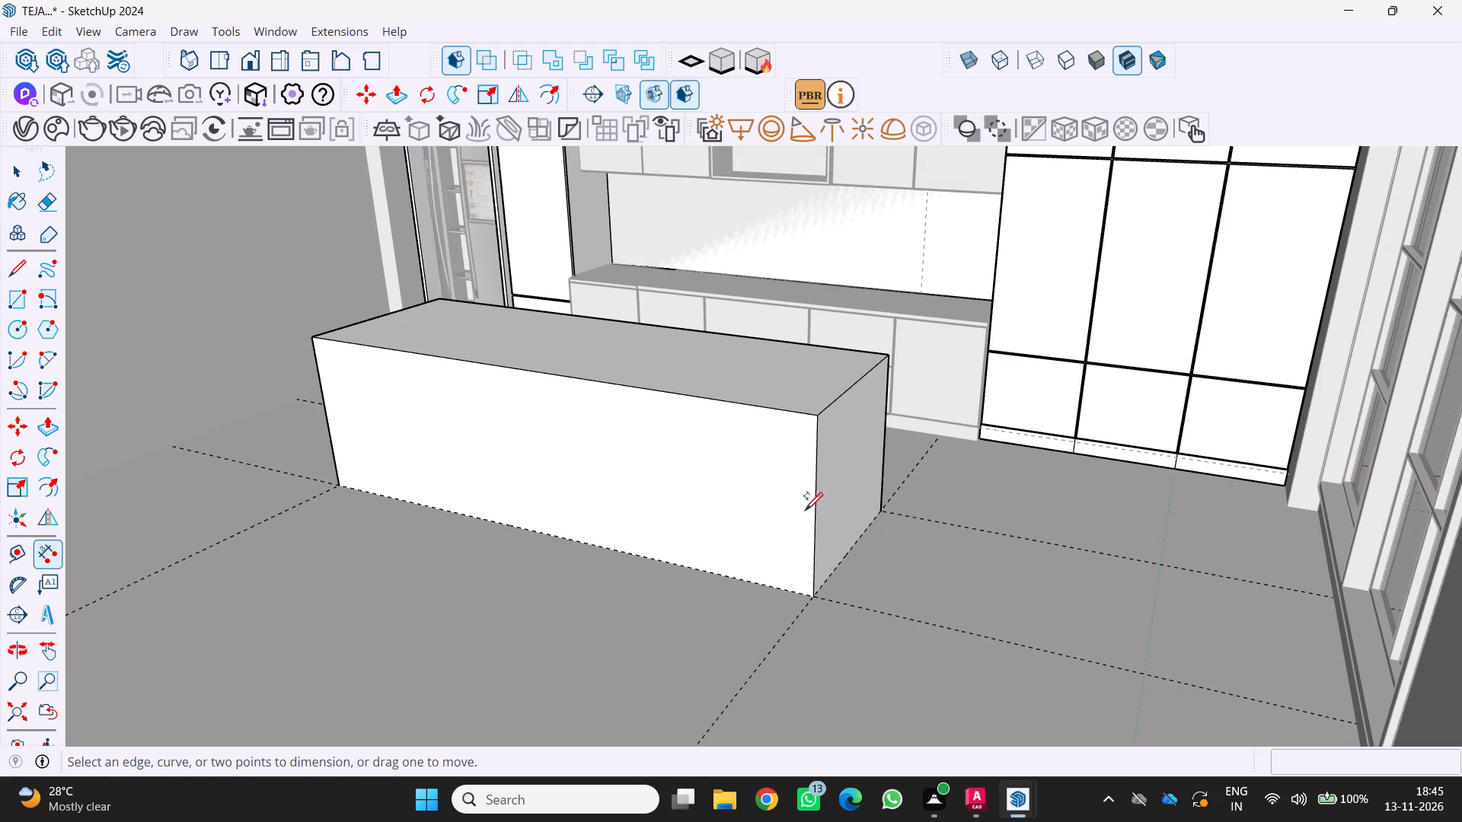
Offset the outline of the island block's long front face inward by 3 cm.
scroll(818, 512, down, 6)
middle_drag(800, 530, 934, 499)
scroll(934, 499, down, 4)
middle_drag(873, 512, 835, 546)
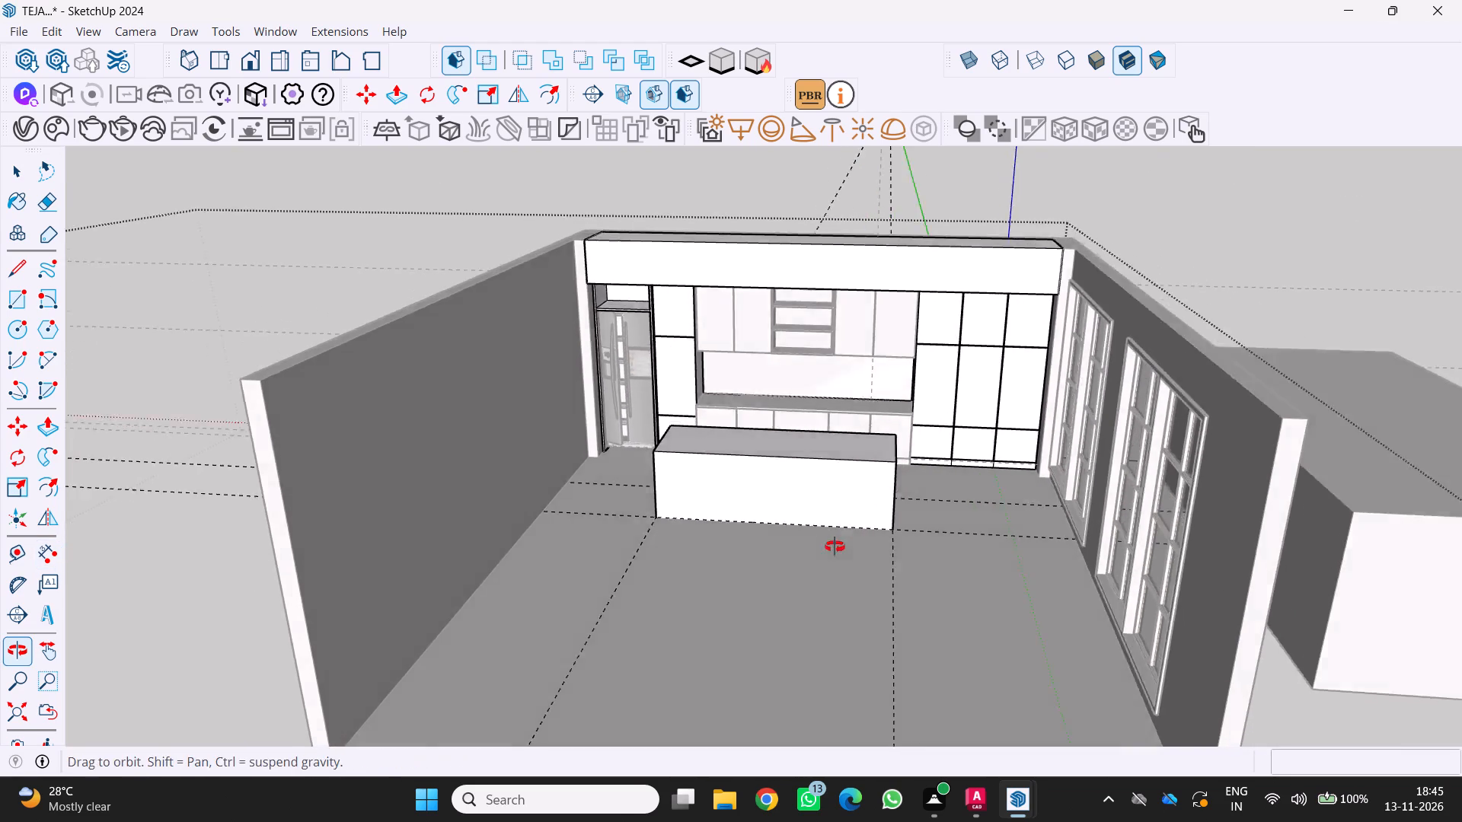
middle_drag(835, 546, 785, 530)
middle_drag(812, 529, 915, 474)
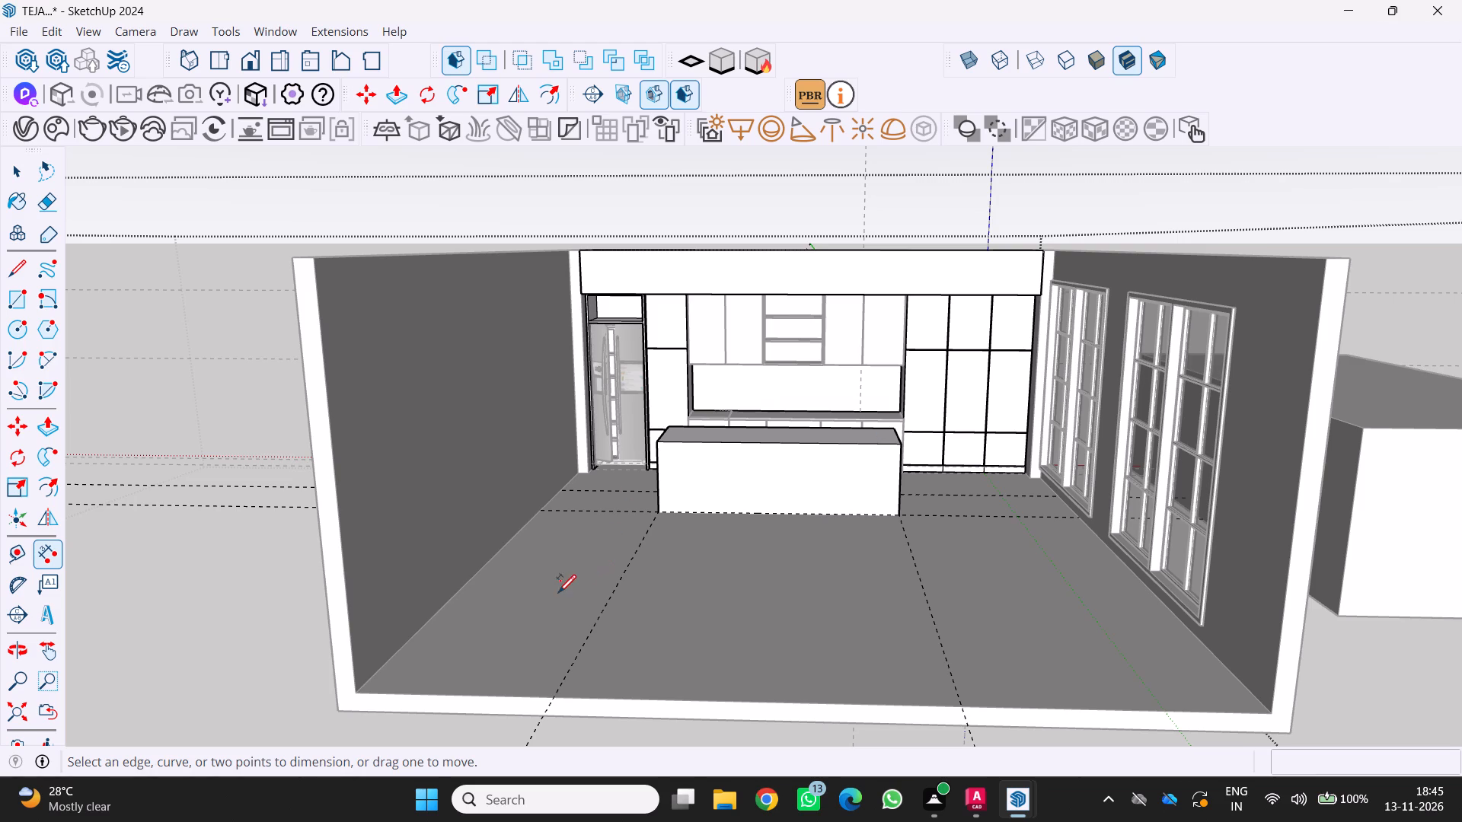
middle_drag(555, 657, 524, 696)
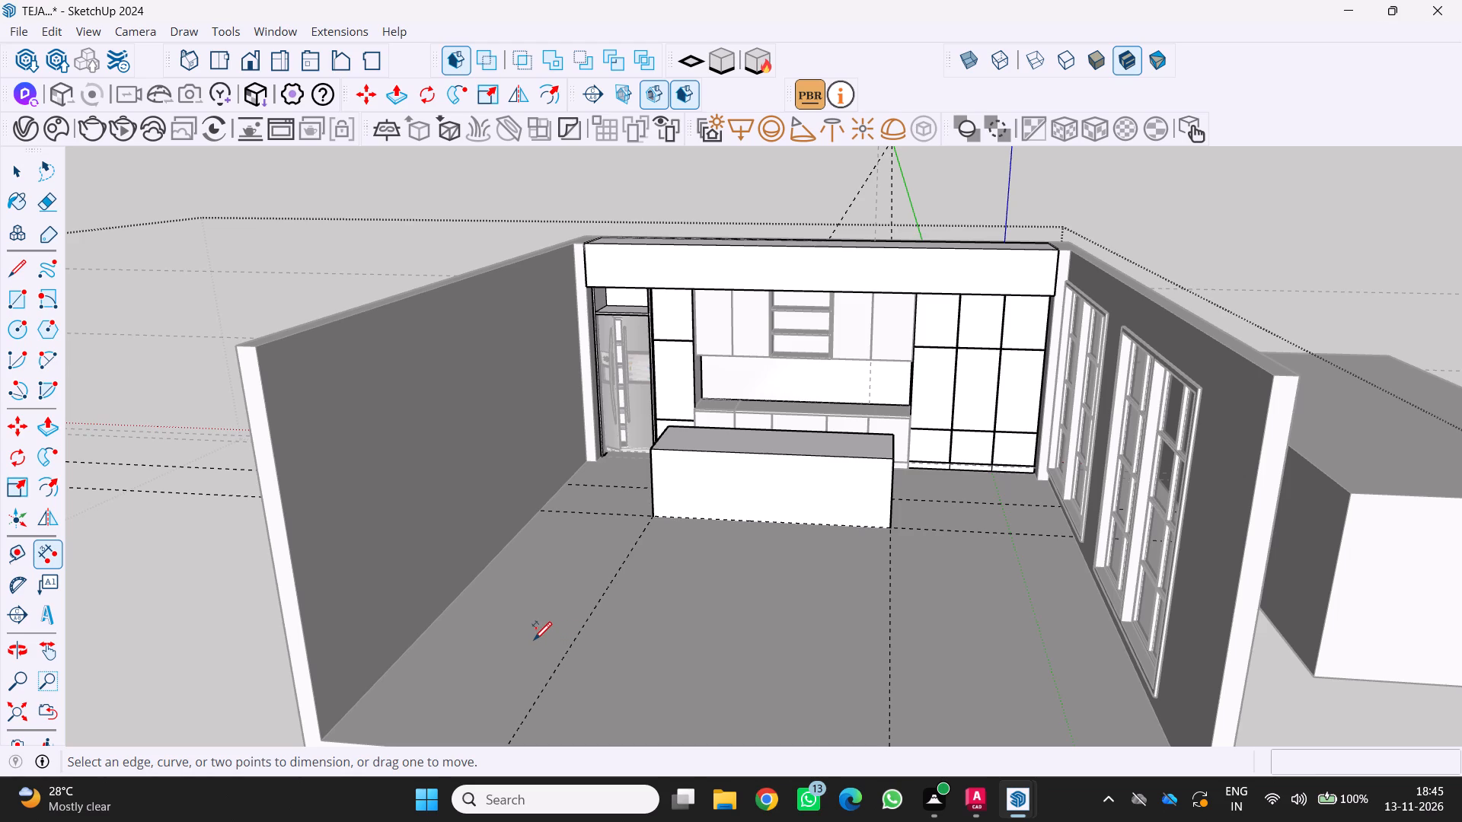
scroll(672, 547, up, 3)
key(f)
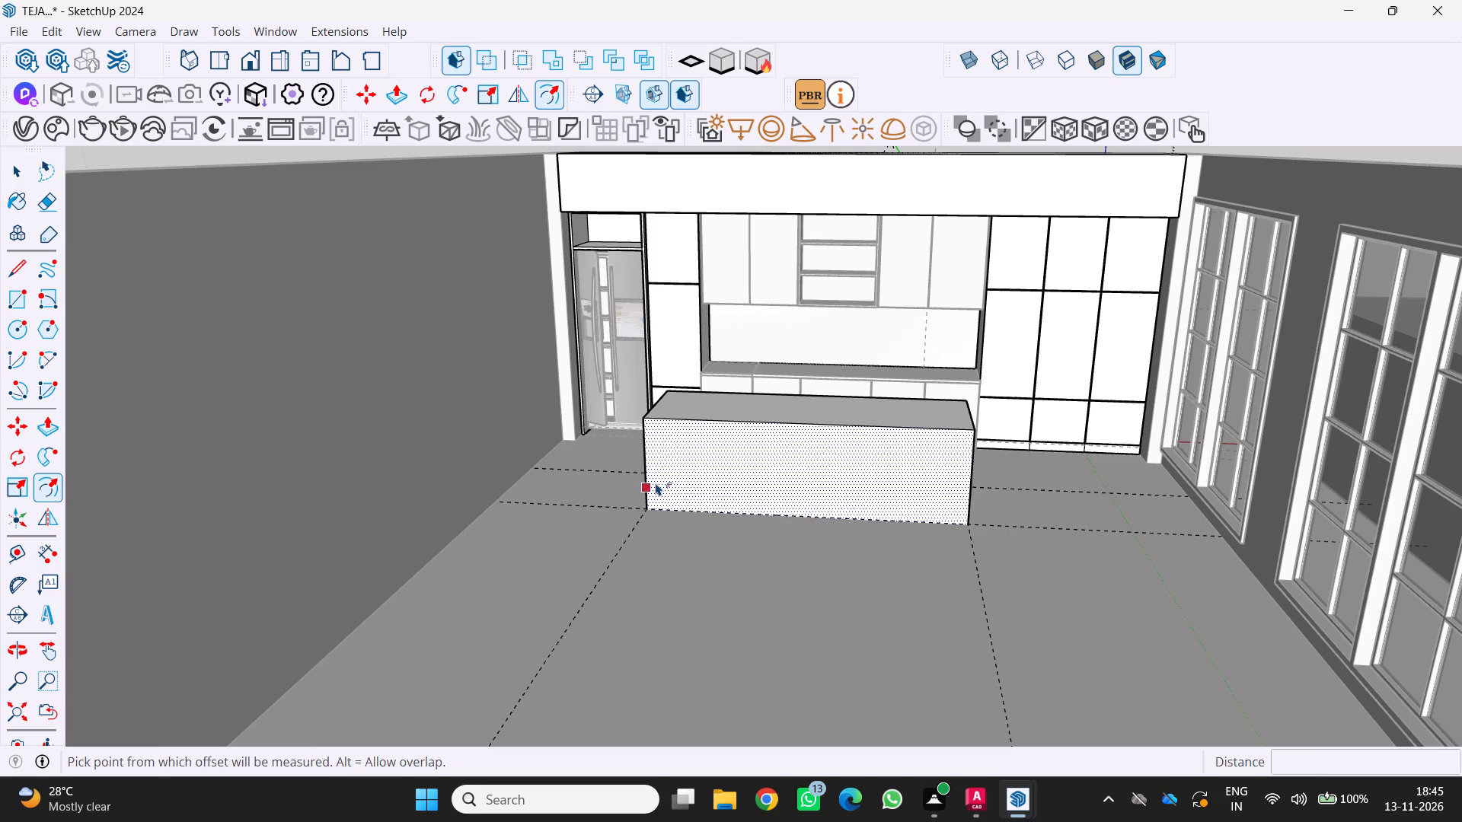
click(657, 482)
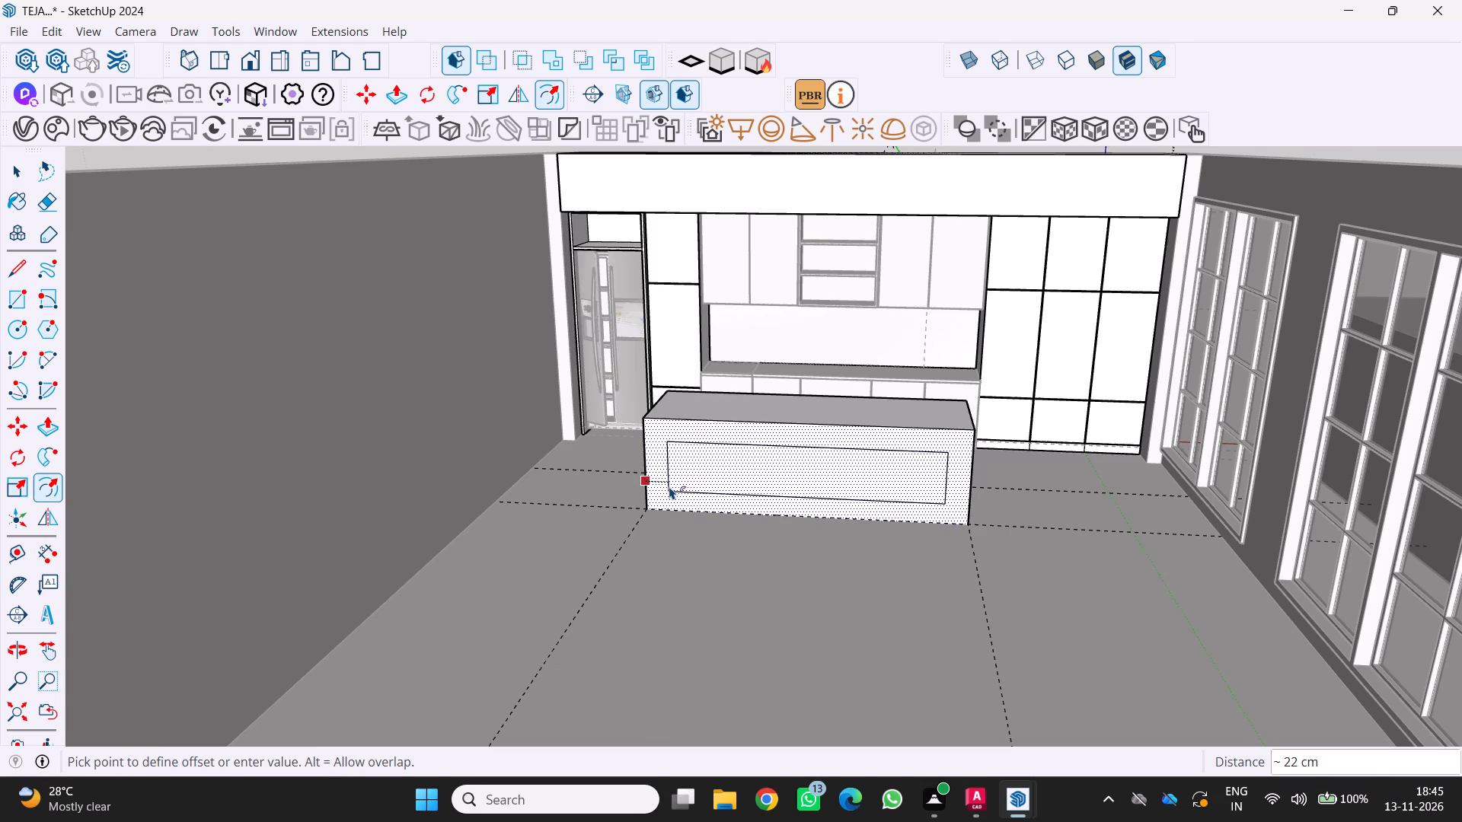
key(3)
key(Return)
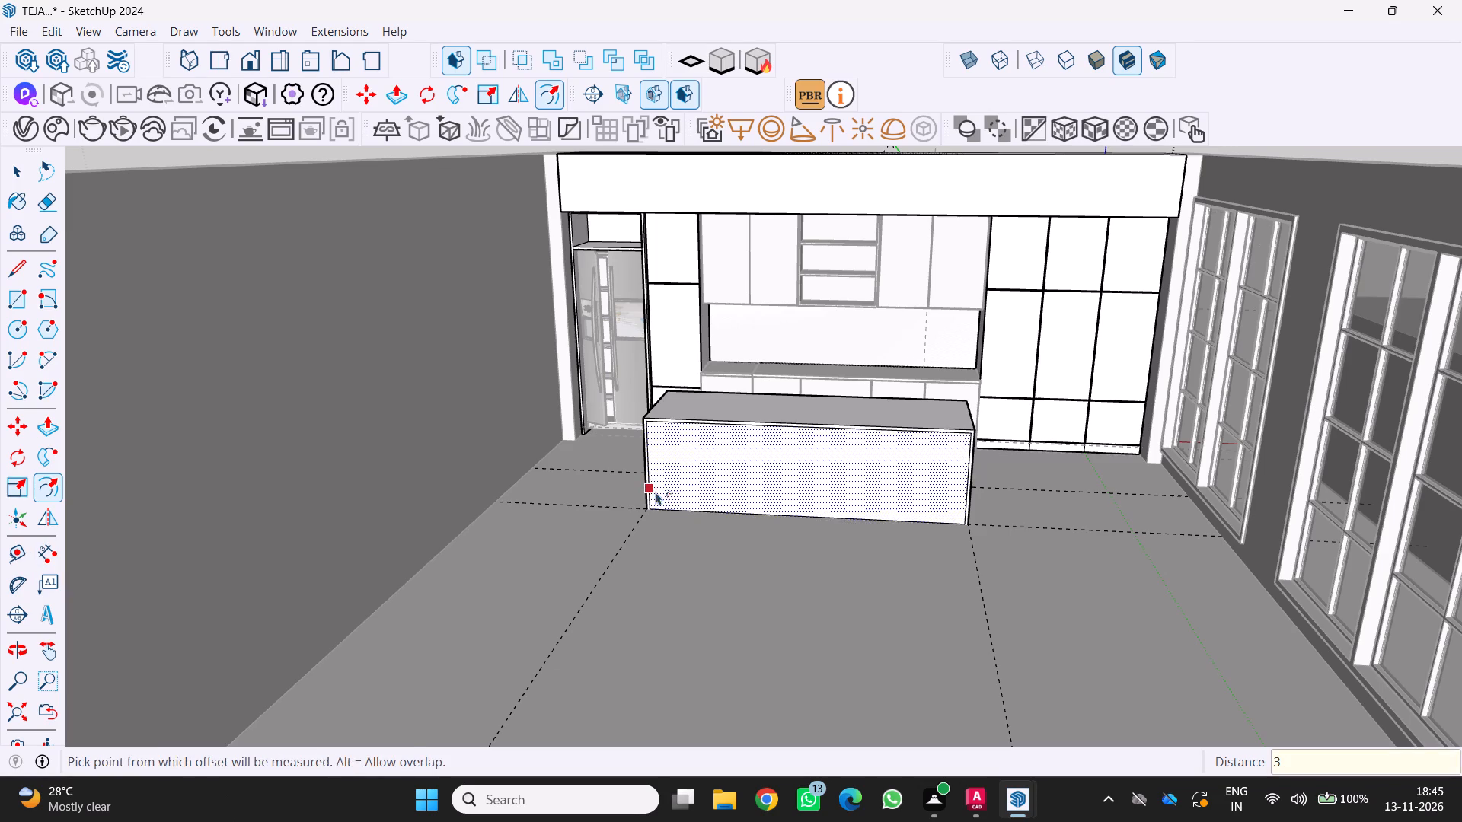
Examine the island block and its inset front outline from several angles against the cabinet wall.
scroll(618, 450, up, 2)
scroll(669, 335, up, 2)
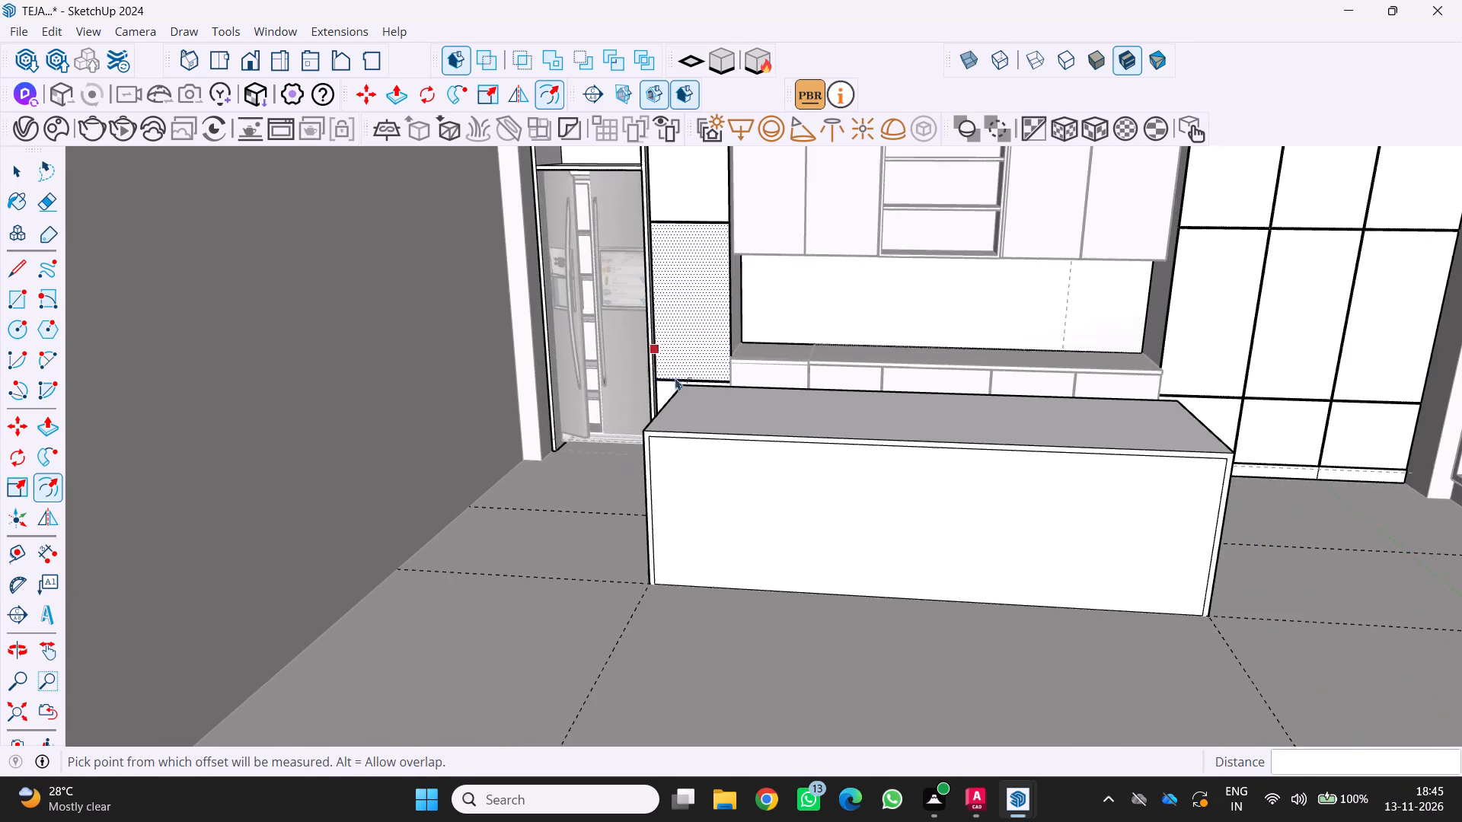
scroll(673, 430, up, 5)
middle_drag(650, 473, 720, 489)
middle_click(723, 489)
middle_click(728, 489)
scroll(726, 486, down, 4)
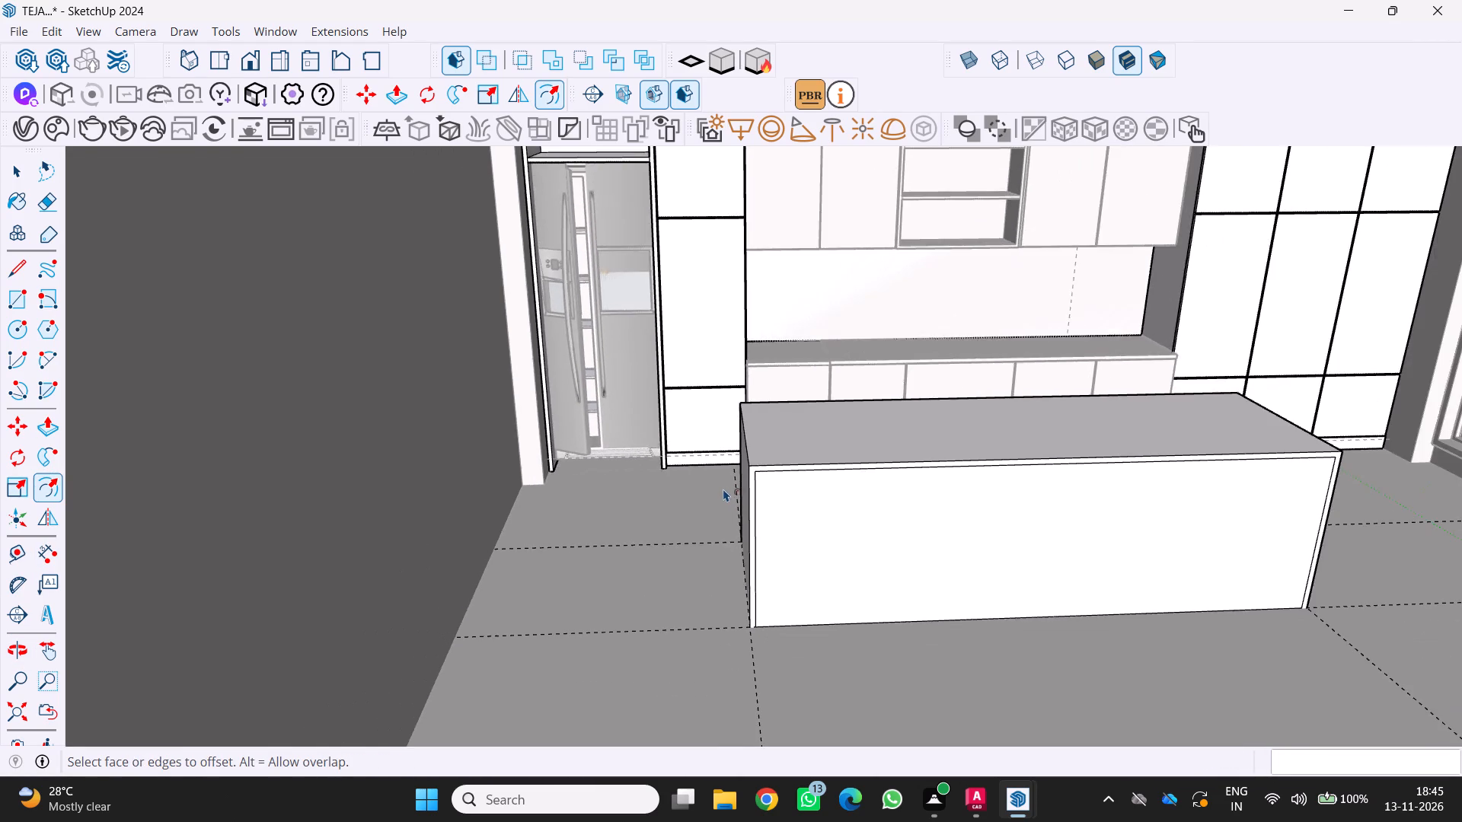
scroll(723, 489, down, 2)
middle_drag(868, 541, 706, 493)
middle_click(705, 493)
scroll(1028, 475, up, 3)
middle_drag(1077, 482, 1062, 515)
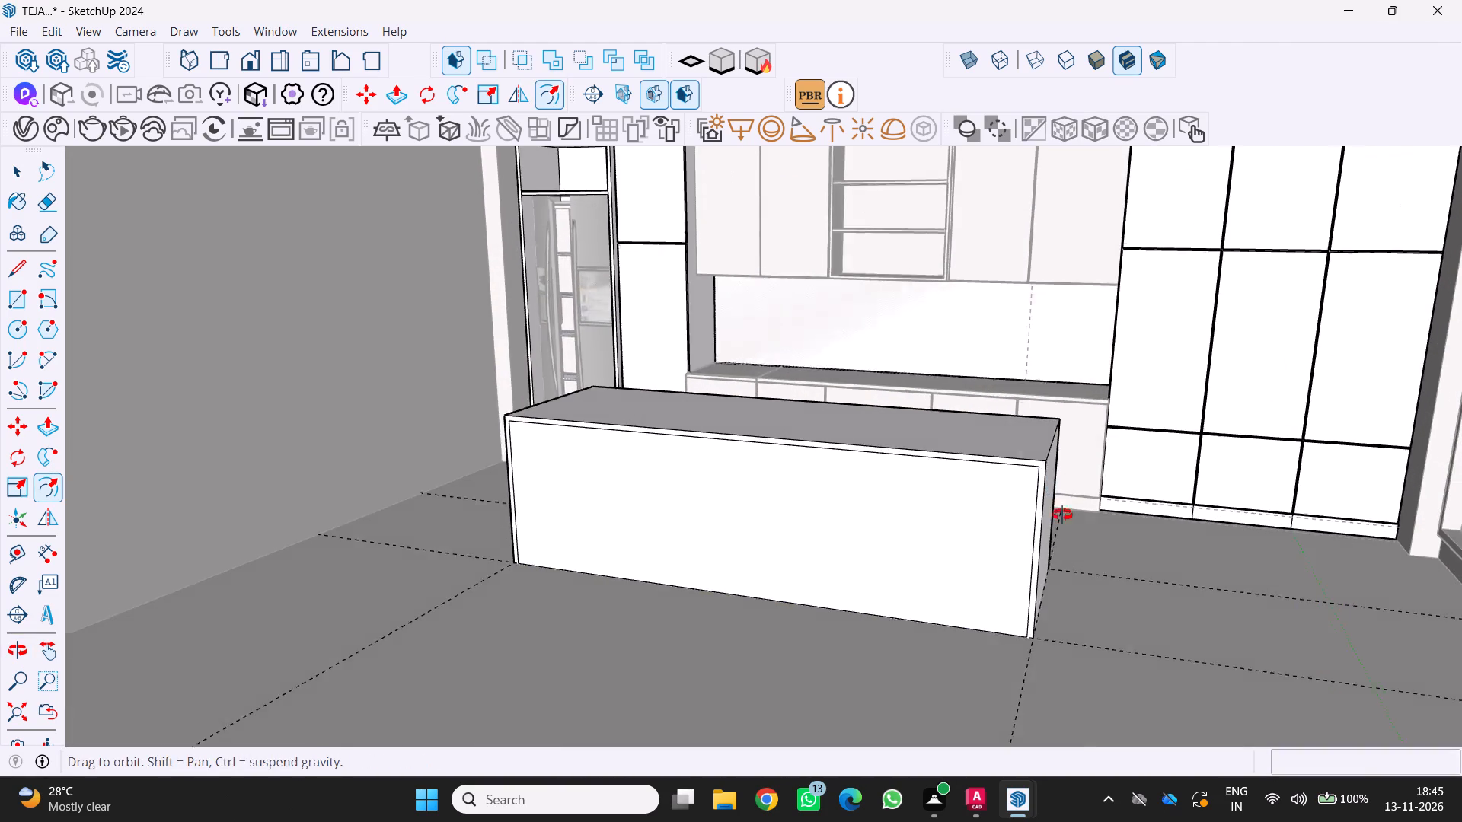
middle_drag(1062, 515, 1029, 540)
middle_click(1029, 540)
scroll(956, 566, down, 4)
scroll(789, 713, down, 4)
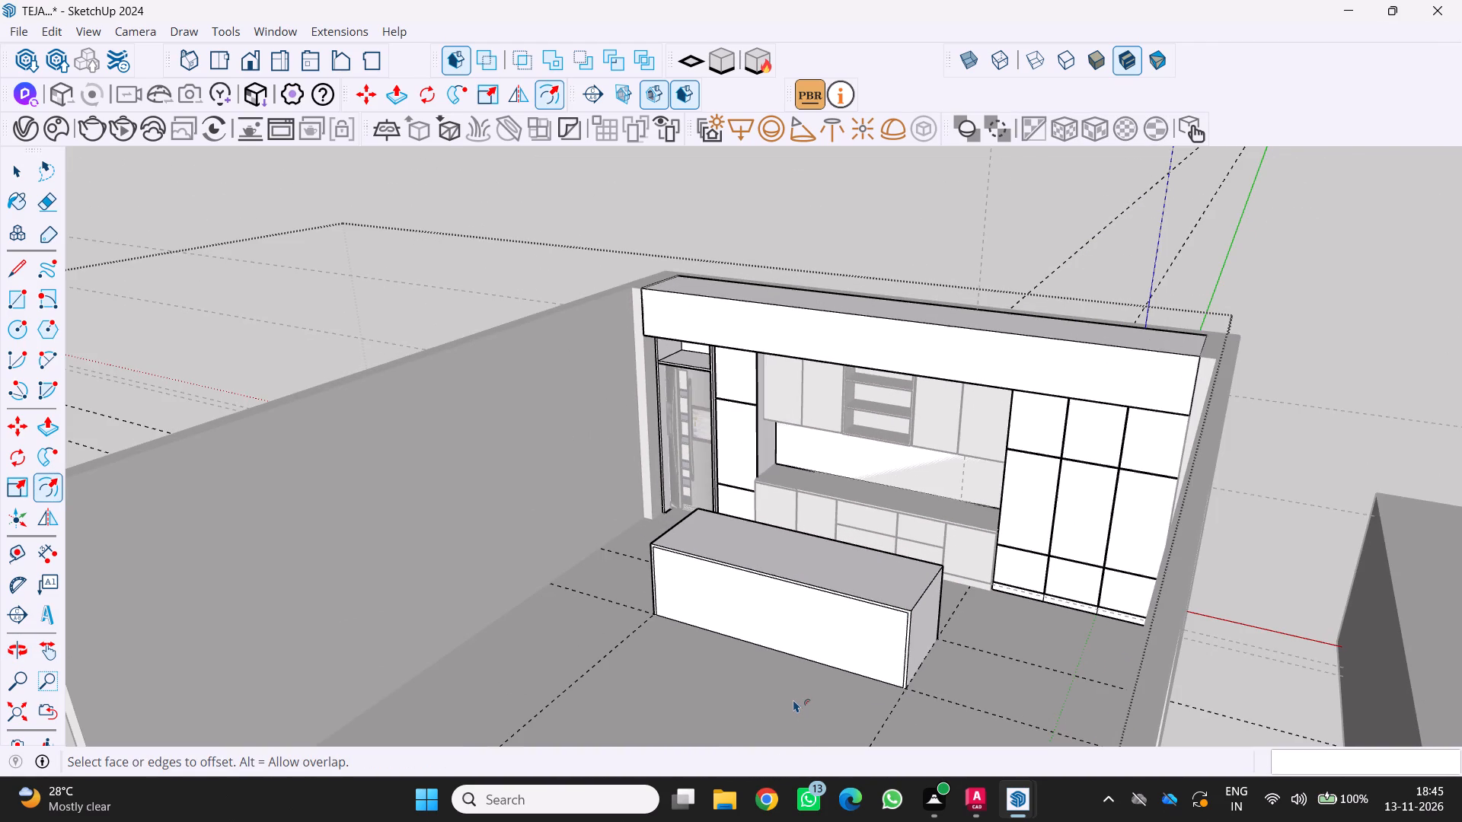
shift+middle_drag(787, 706, 879, 556)
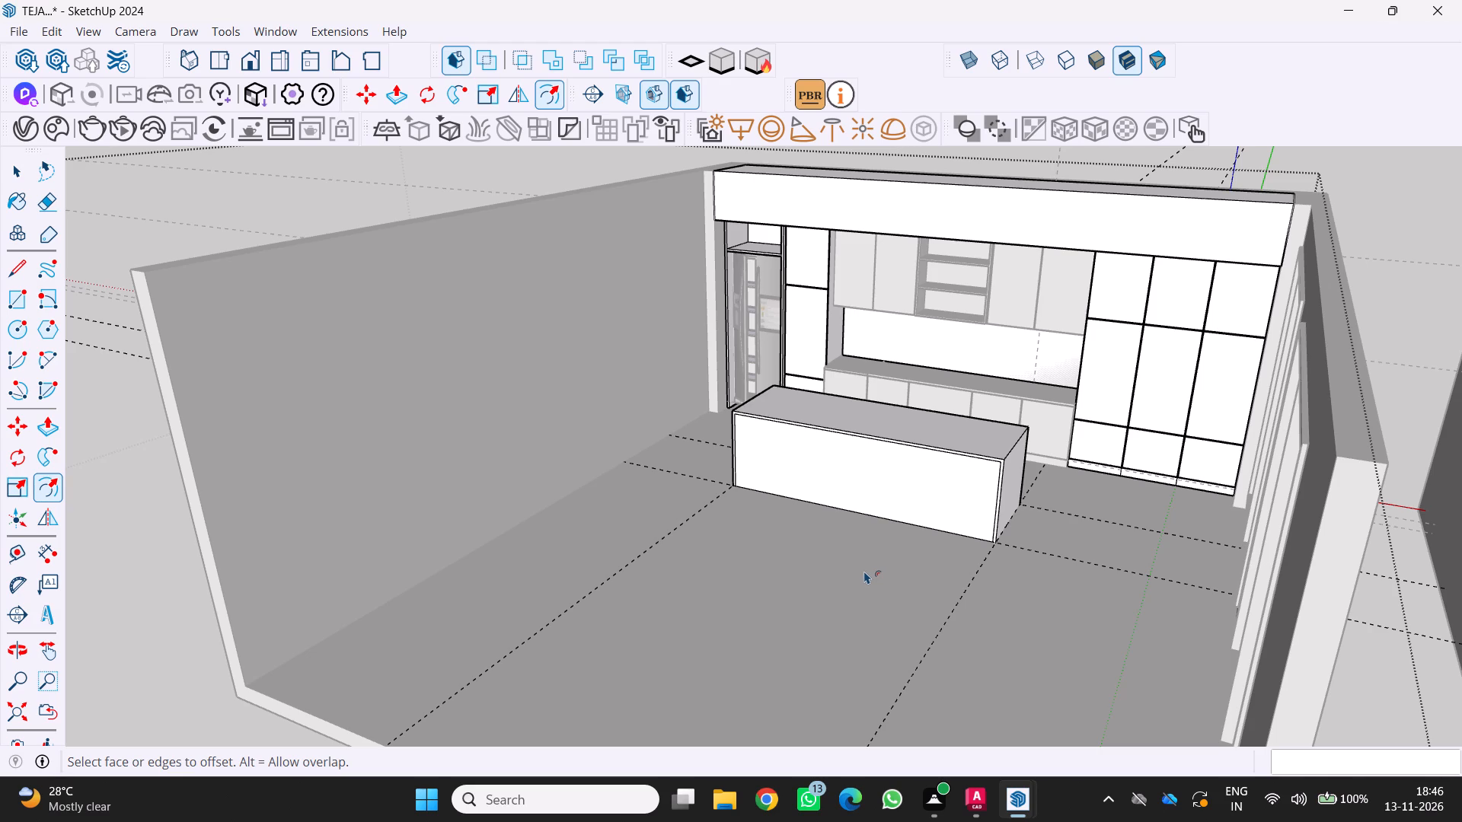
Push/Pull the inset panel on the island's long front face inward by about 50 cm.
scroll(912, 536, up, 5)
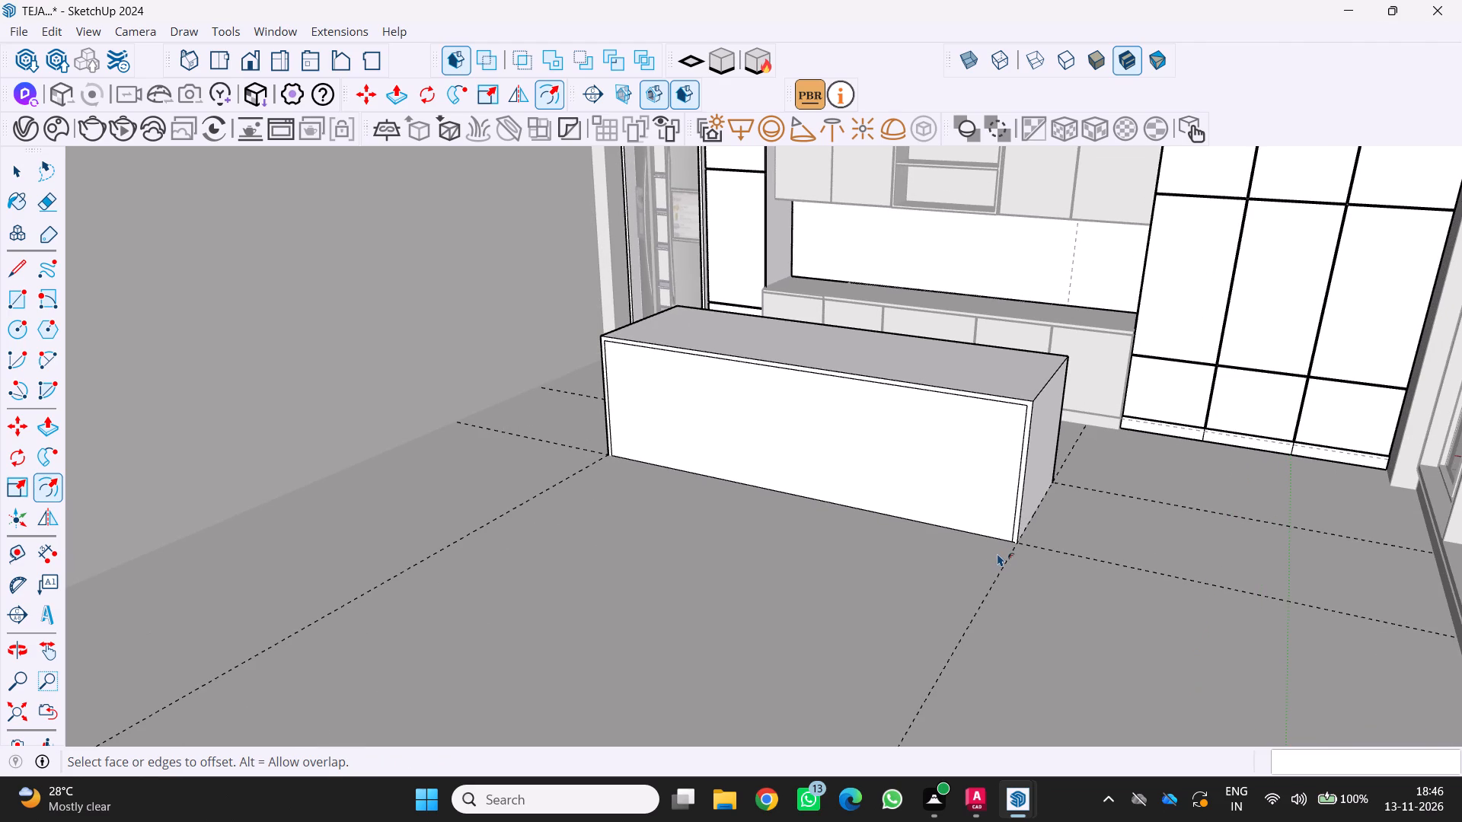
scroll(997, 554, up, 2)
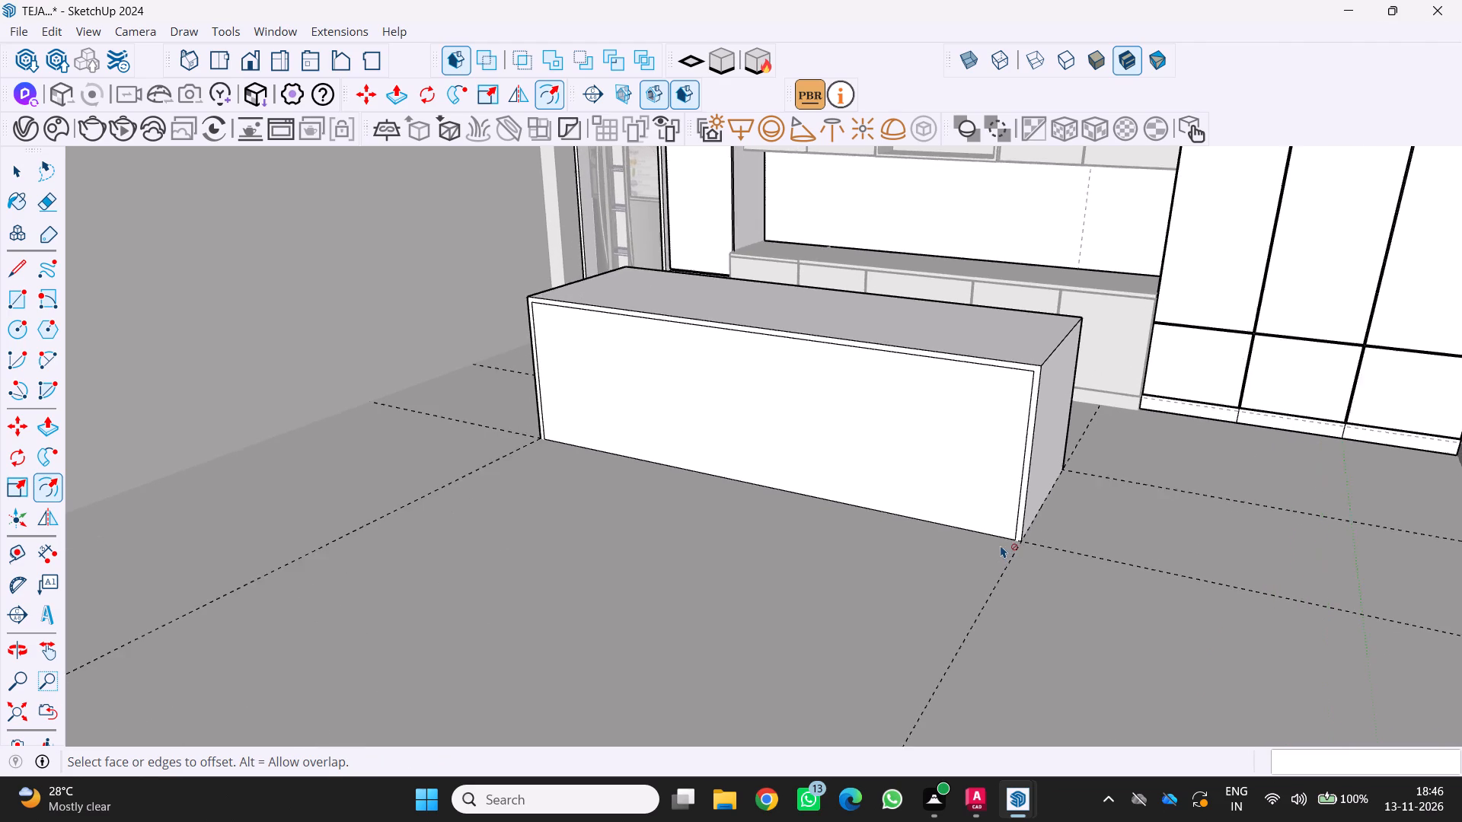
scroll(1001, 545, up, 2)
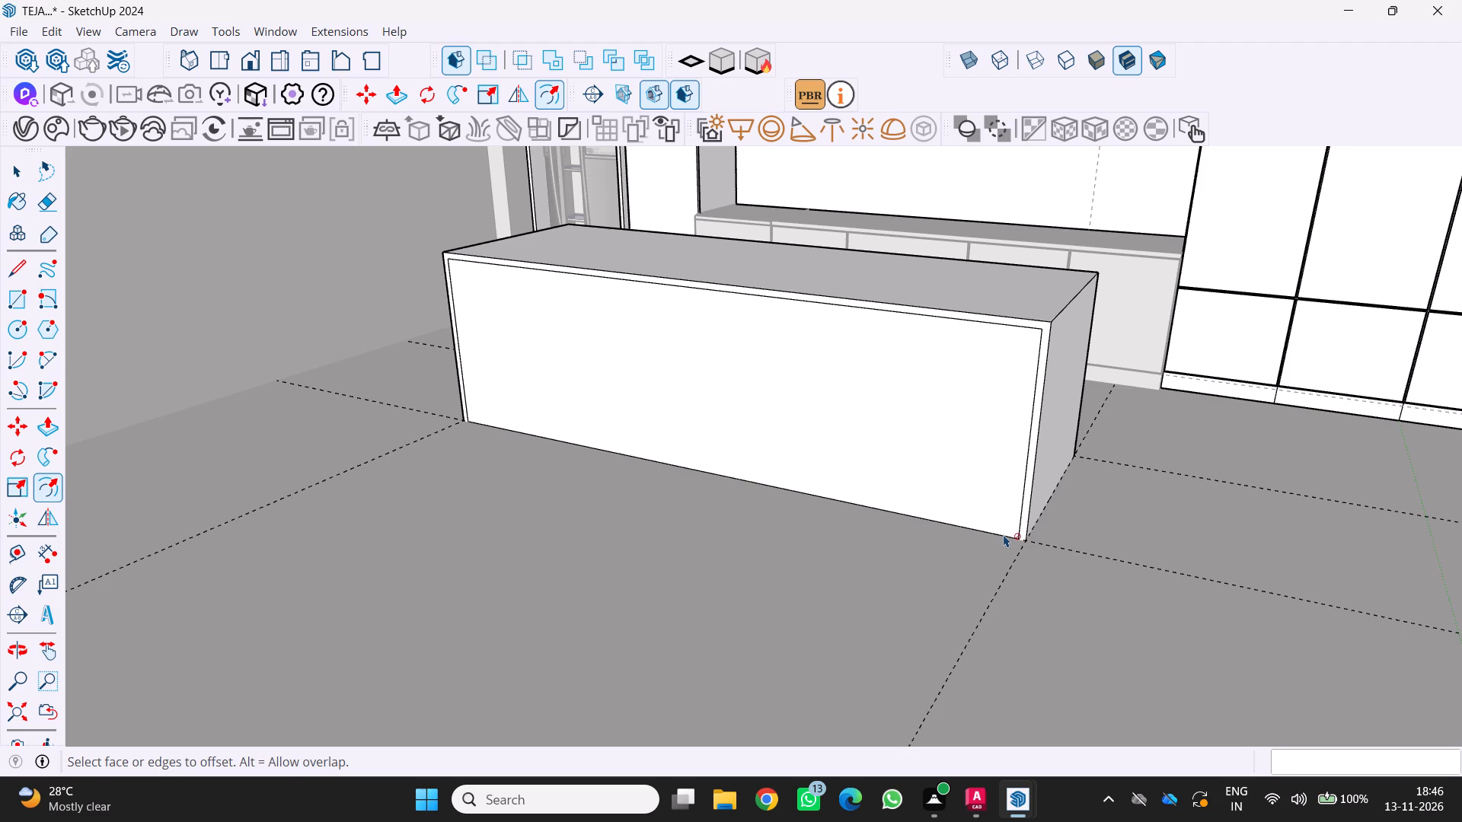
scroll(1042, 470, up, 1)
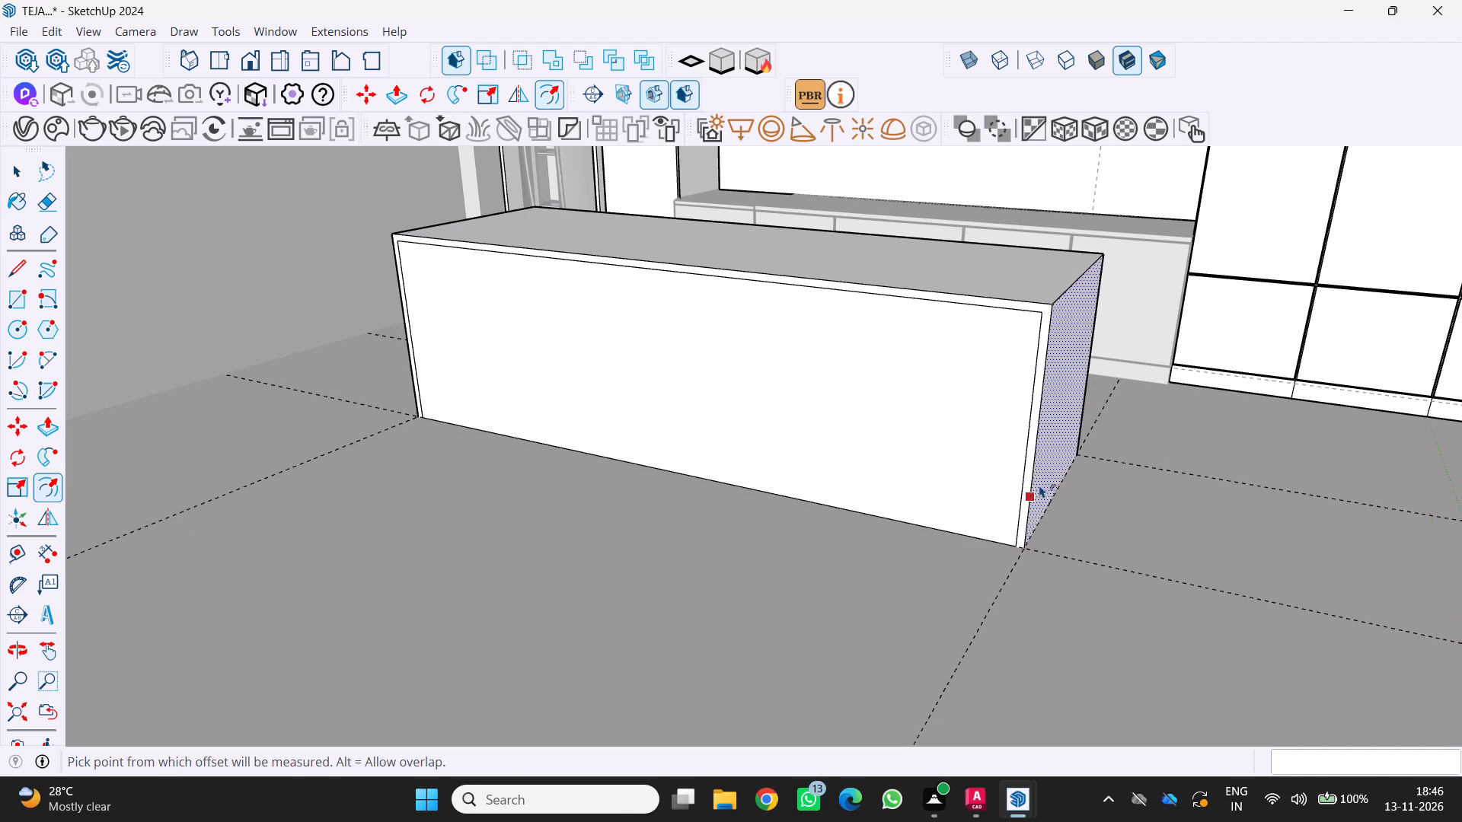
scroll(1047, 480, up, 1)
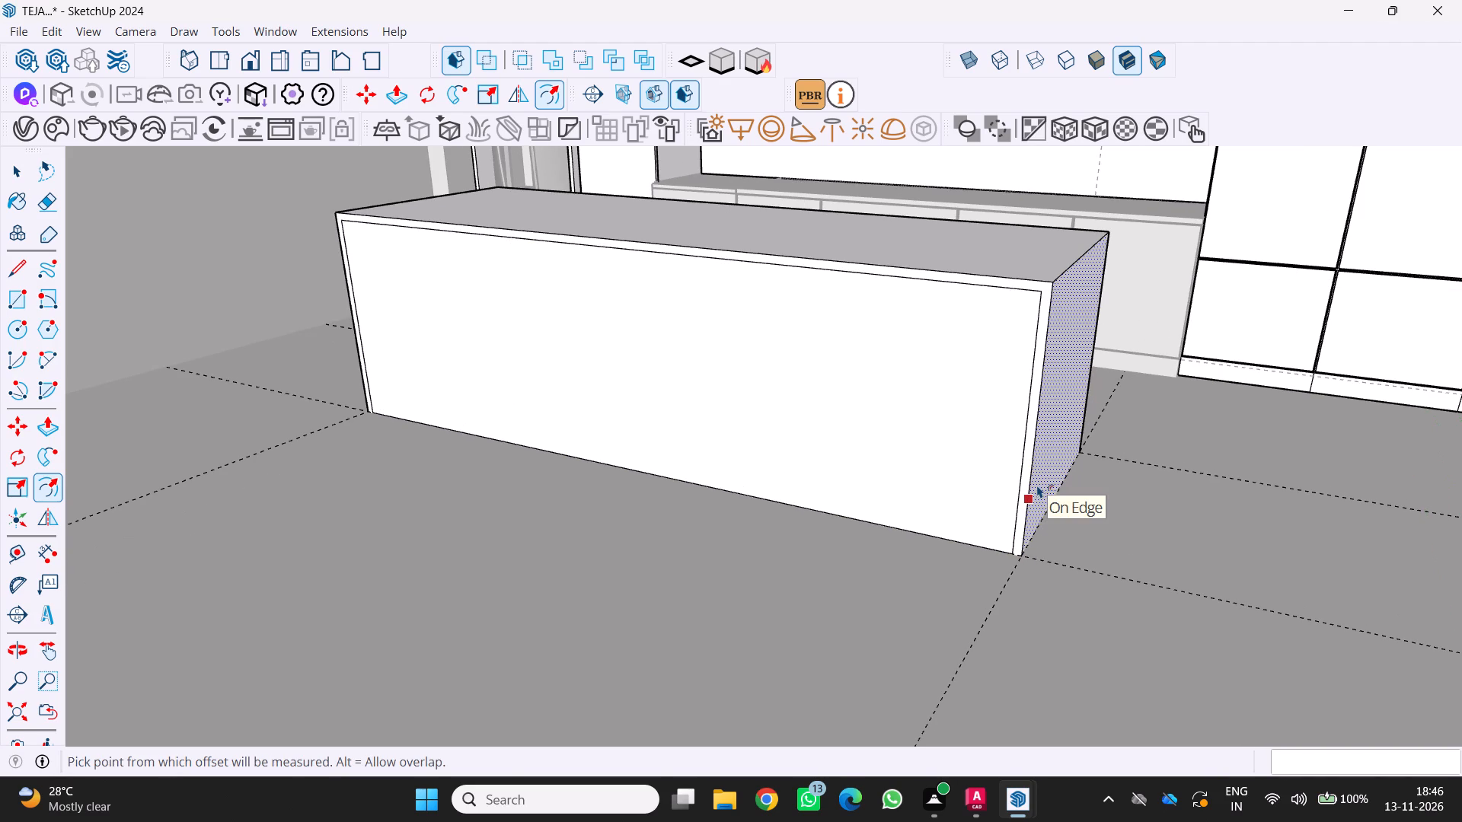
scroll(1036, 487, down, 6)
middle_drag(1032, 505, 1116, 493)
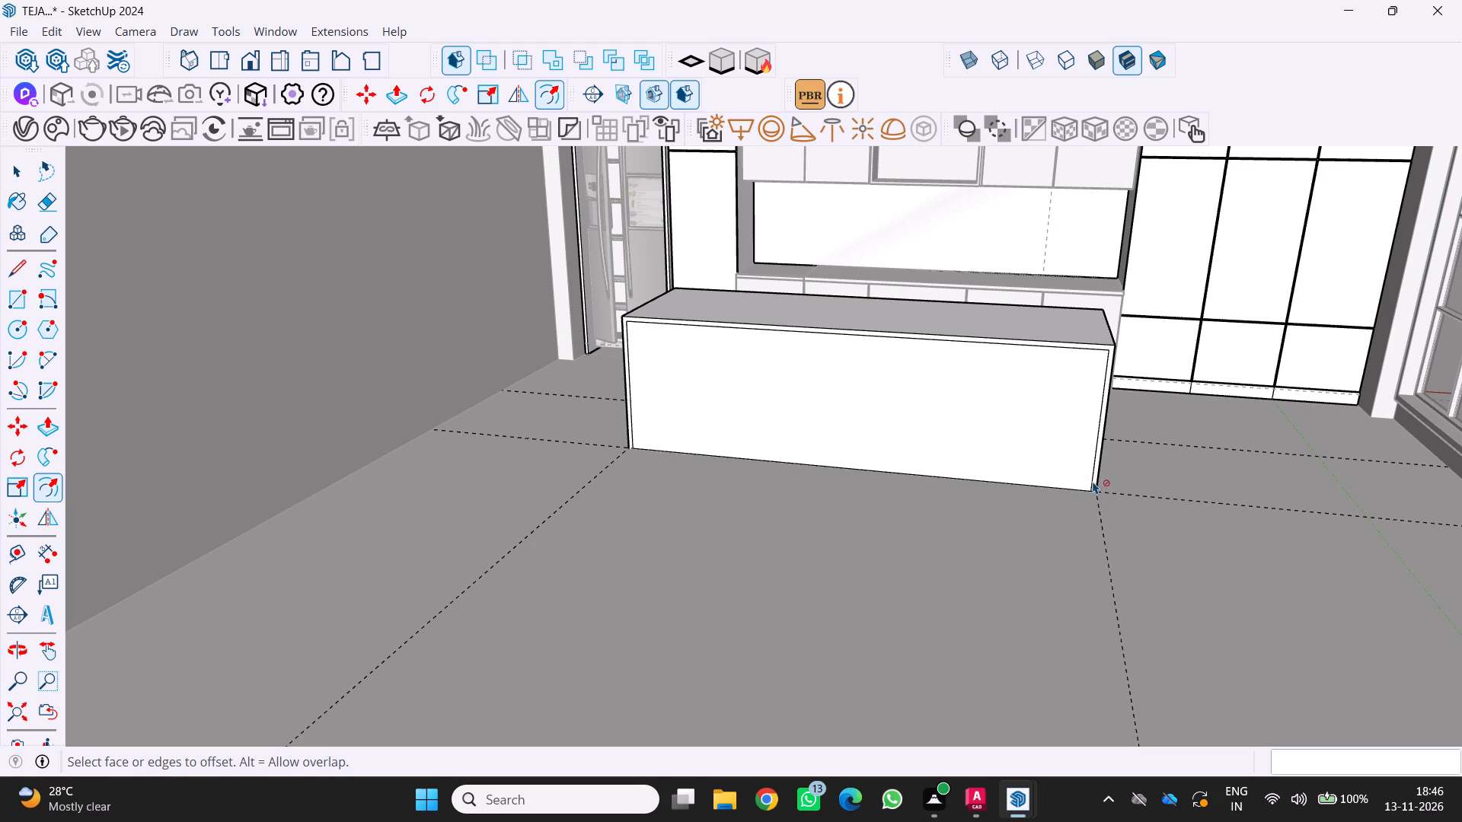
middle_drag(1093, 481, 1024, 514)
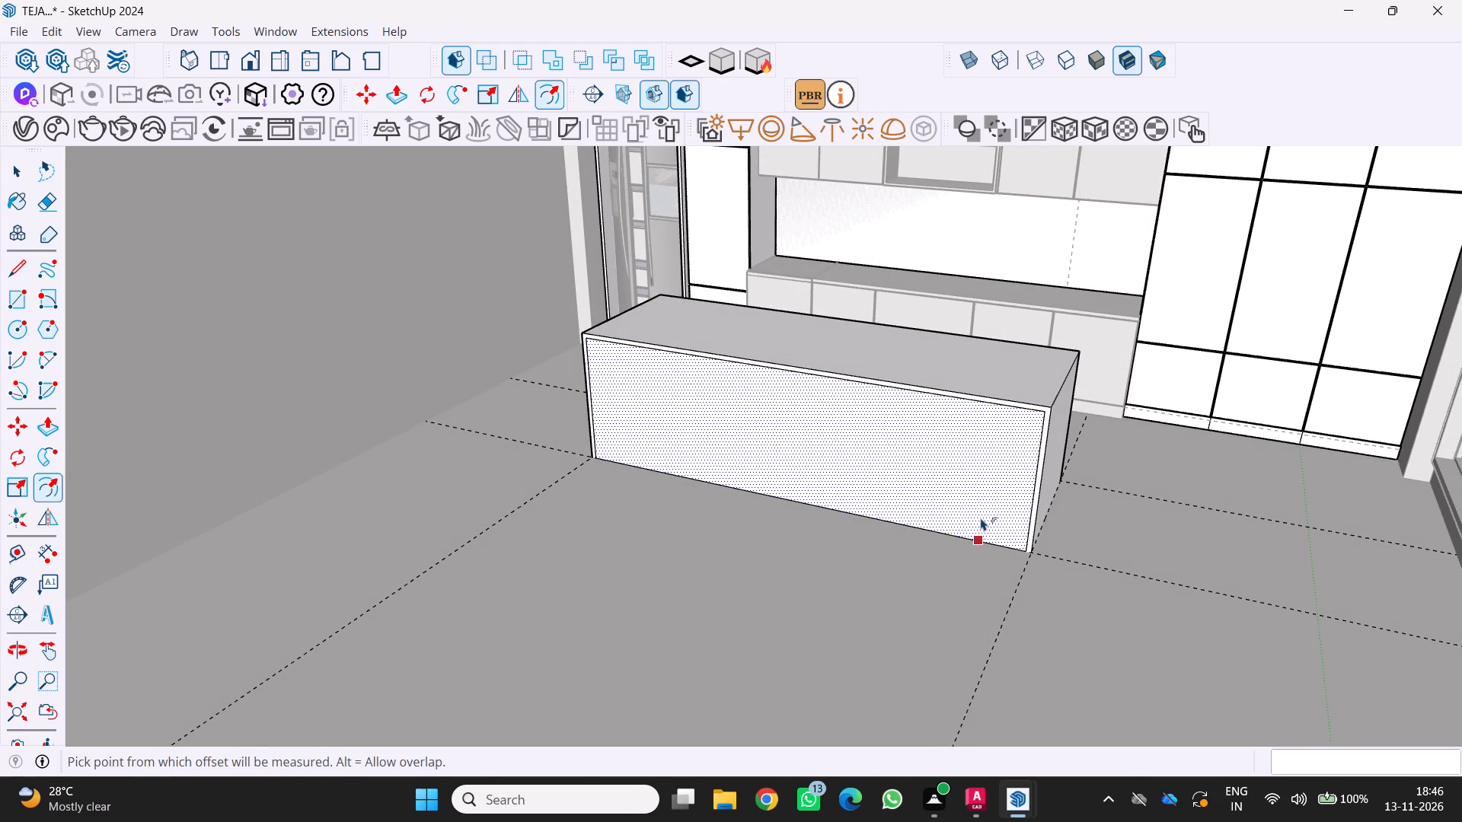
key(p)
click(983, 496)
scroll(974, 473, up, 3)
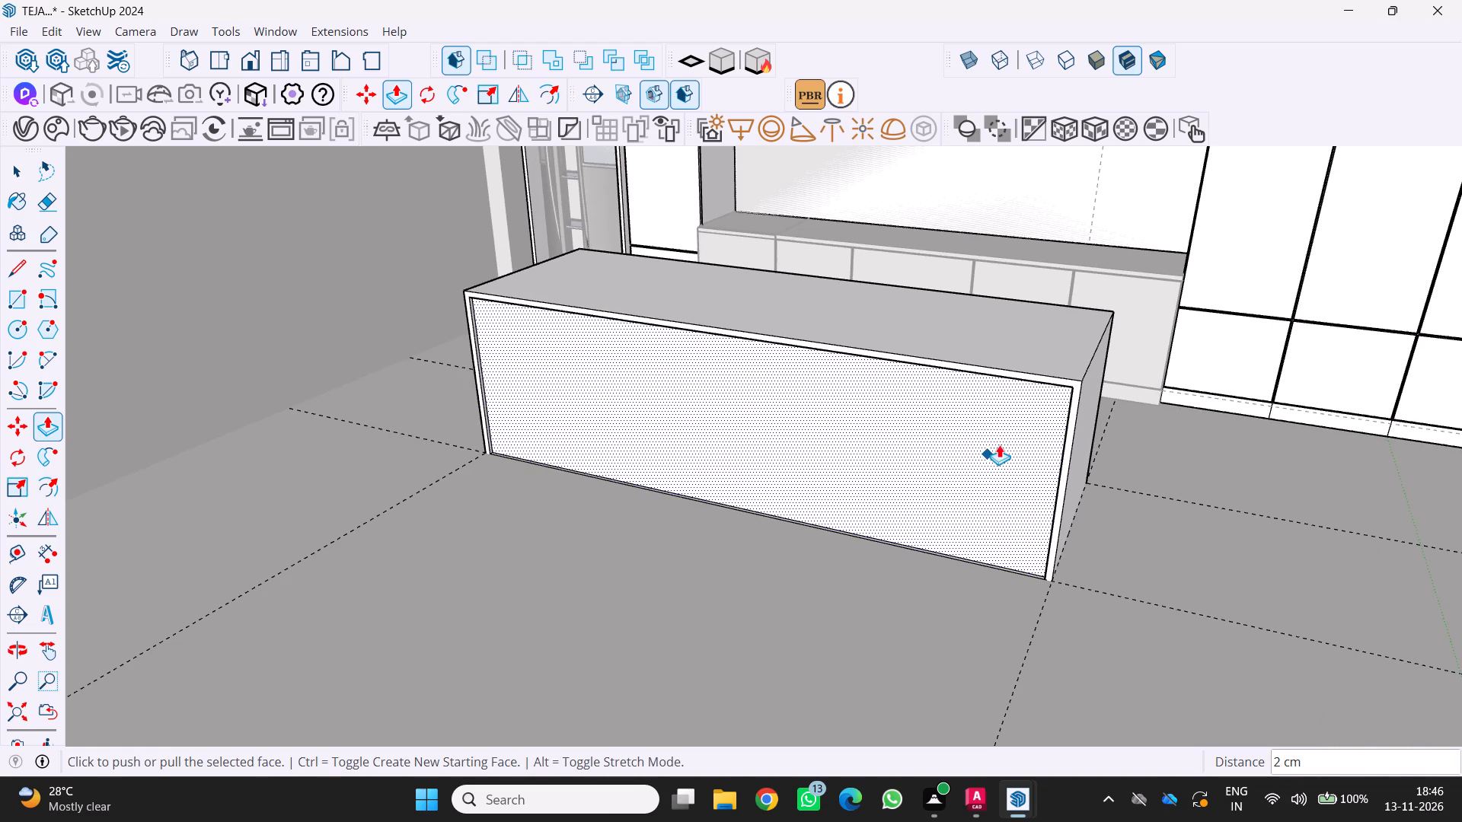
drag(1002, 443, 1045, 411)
Examine the recessed island from the front, ends, back and above, and in relation to the cabinet wall.
middle_drag(1009, 453, 1211, 397)
middle_click(1211, 397)
scroll(1202, 403, down, 2)
middle_drag(1154, 448, 878, 527)
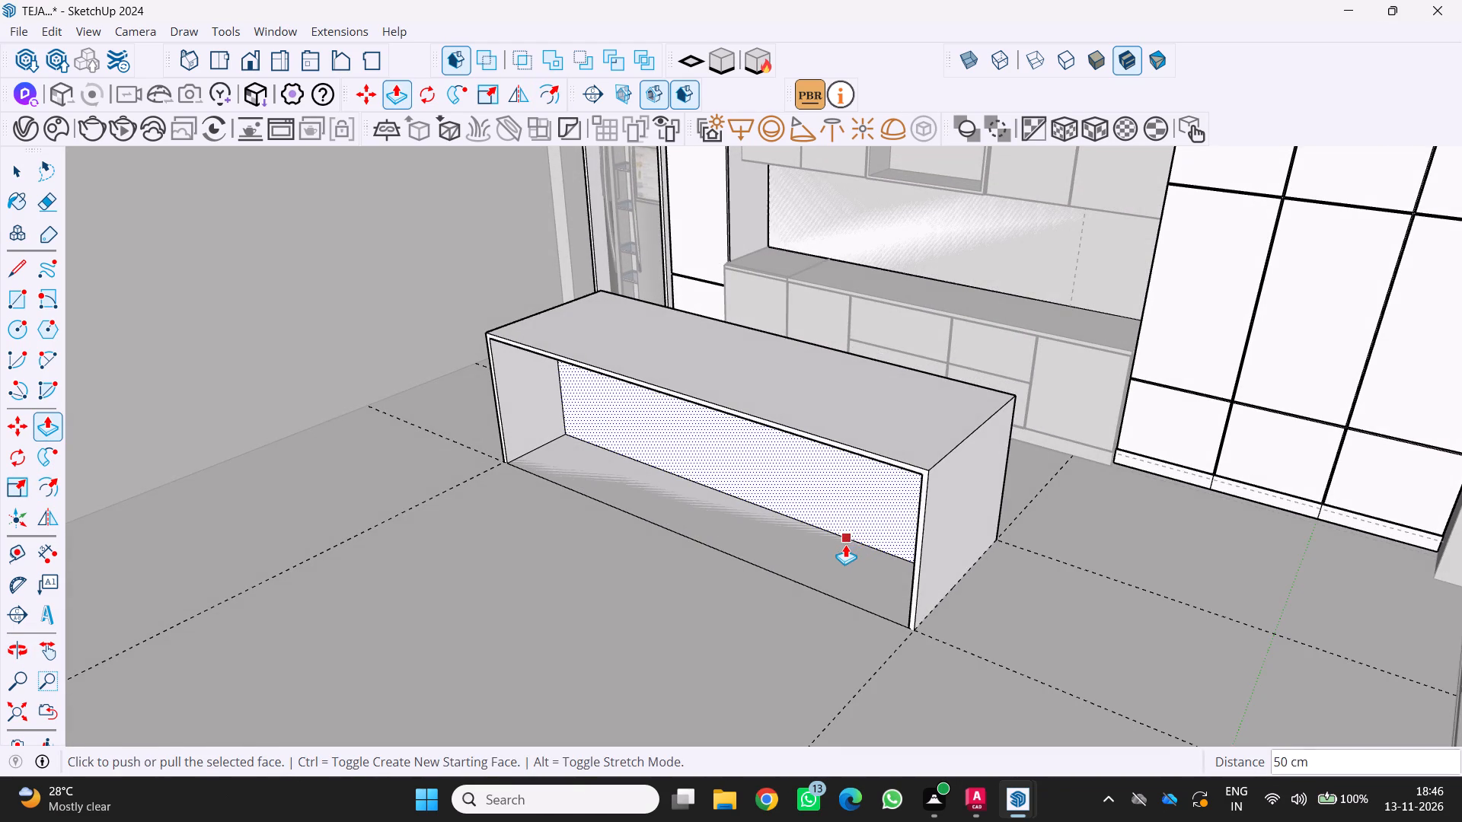
middle_drag(850, 543, 926, 515)
scroll(892, 537, down, 1)
middle_drag(891, 543, 397, 603)
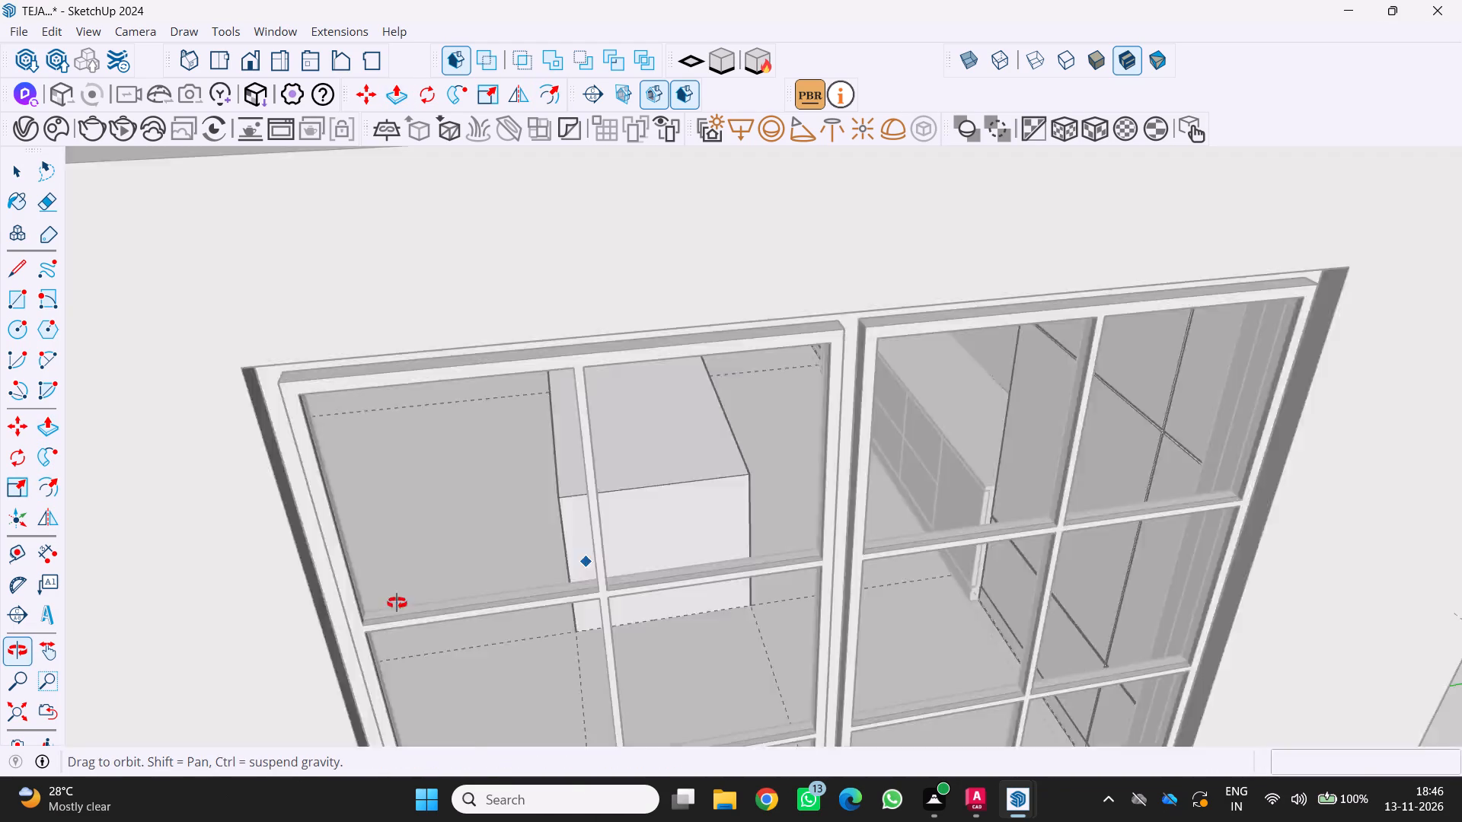
middle_drag(397, 603, 739, 581)
middle_drag(740, 580, 954, 532)
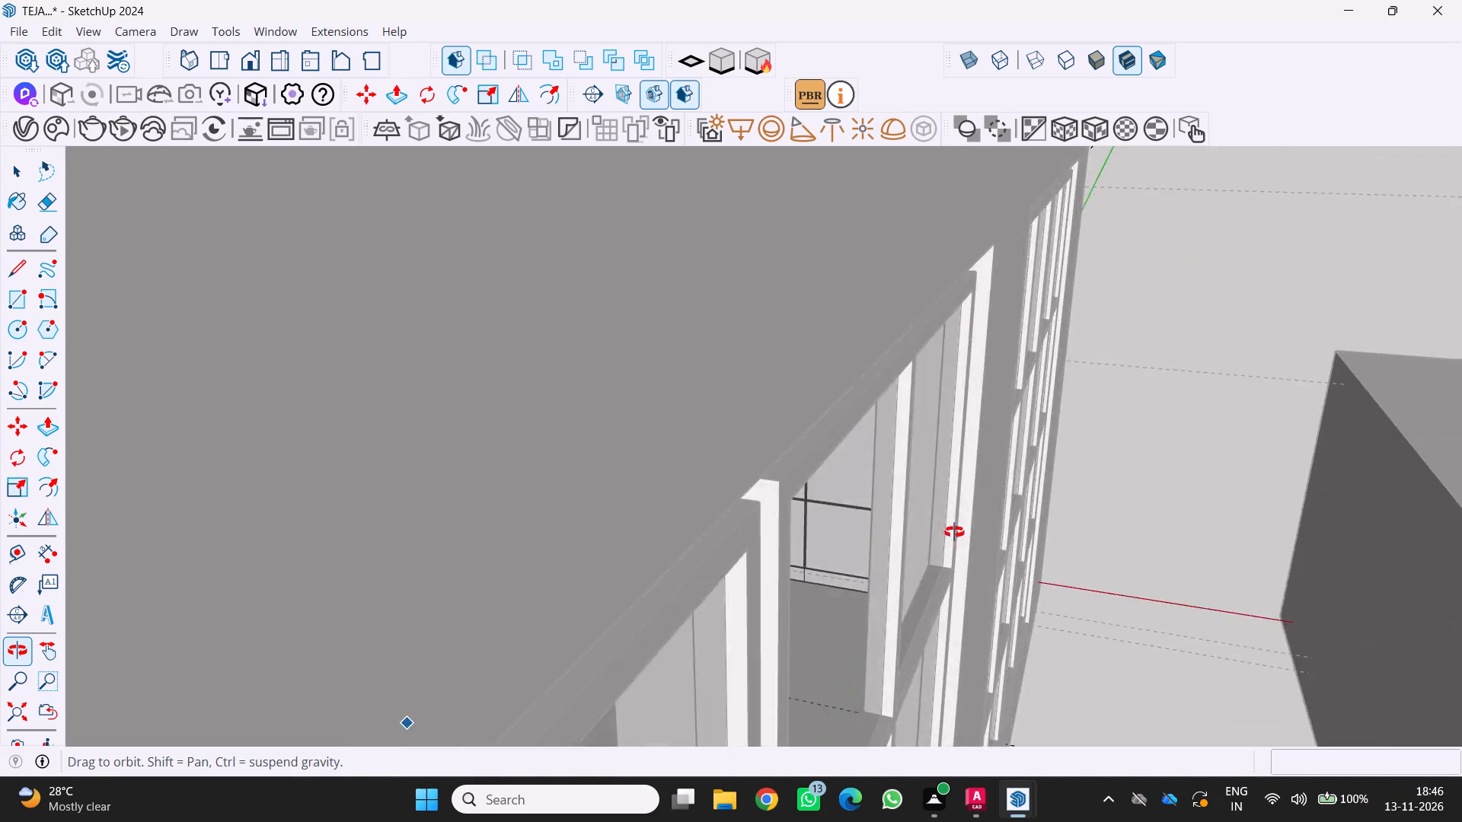
middle_drag(954, 532, 990, 519)
scroll(970, 511, down, 12)
scroll(849, 538, up, 10)
middle_drag(831, 495, 825, 529)
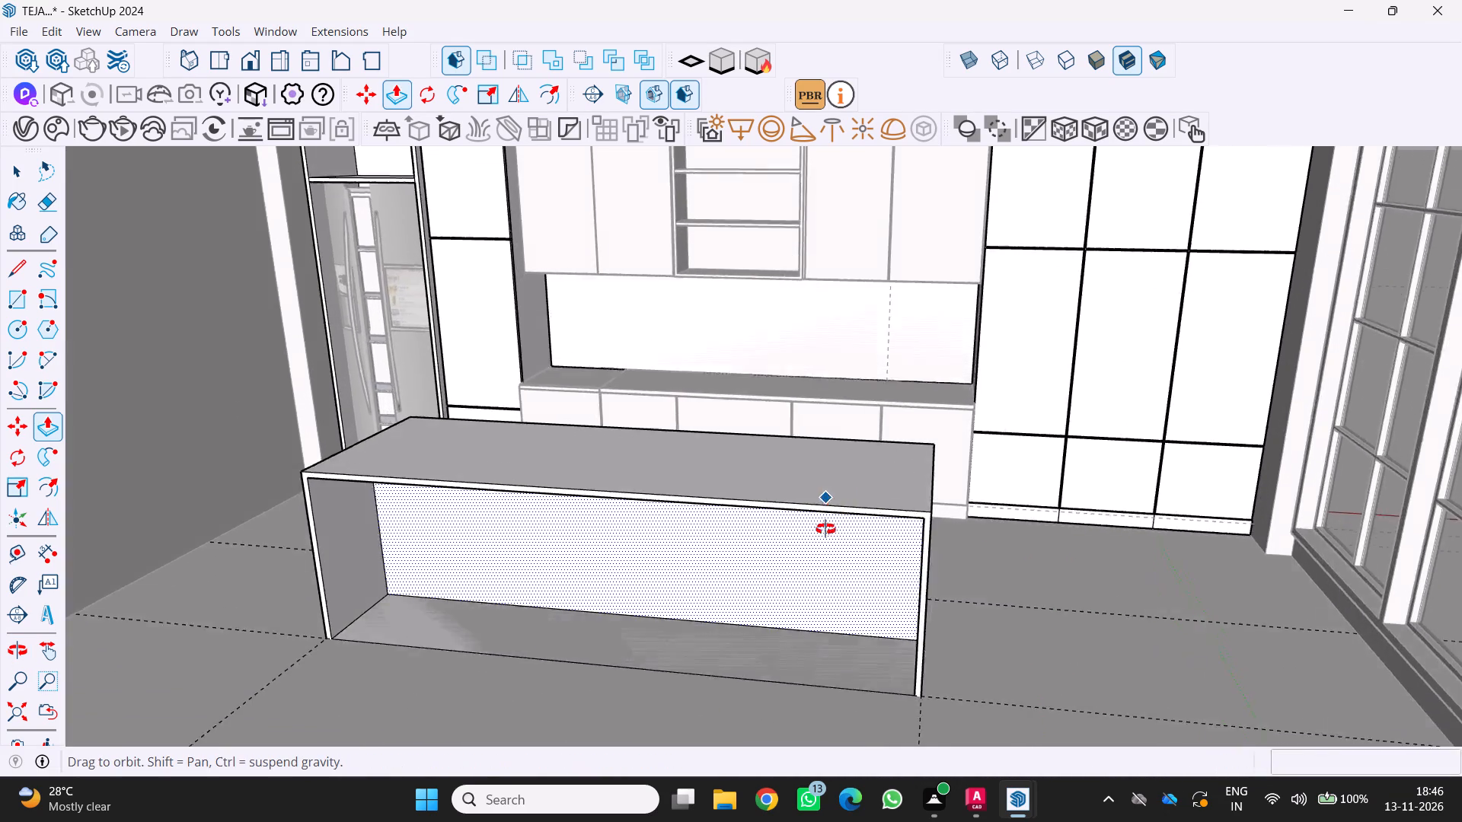
middle_drag(825, 529, 580, 594)
scroll(631, 559, up, 5)
middle_drag(664, 534, 582, 645)
middle_click(580, 642)
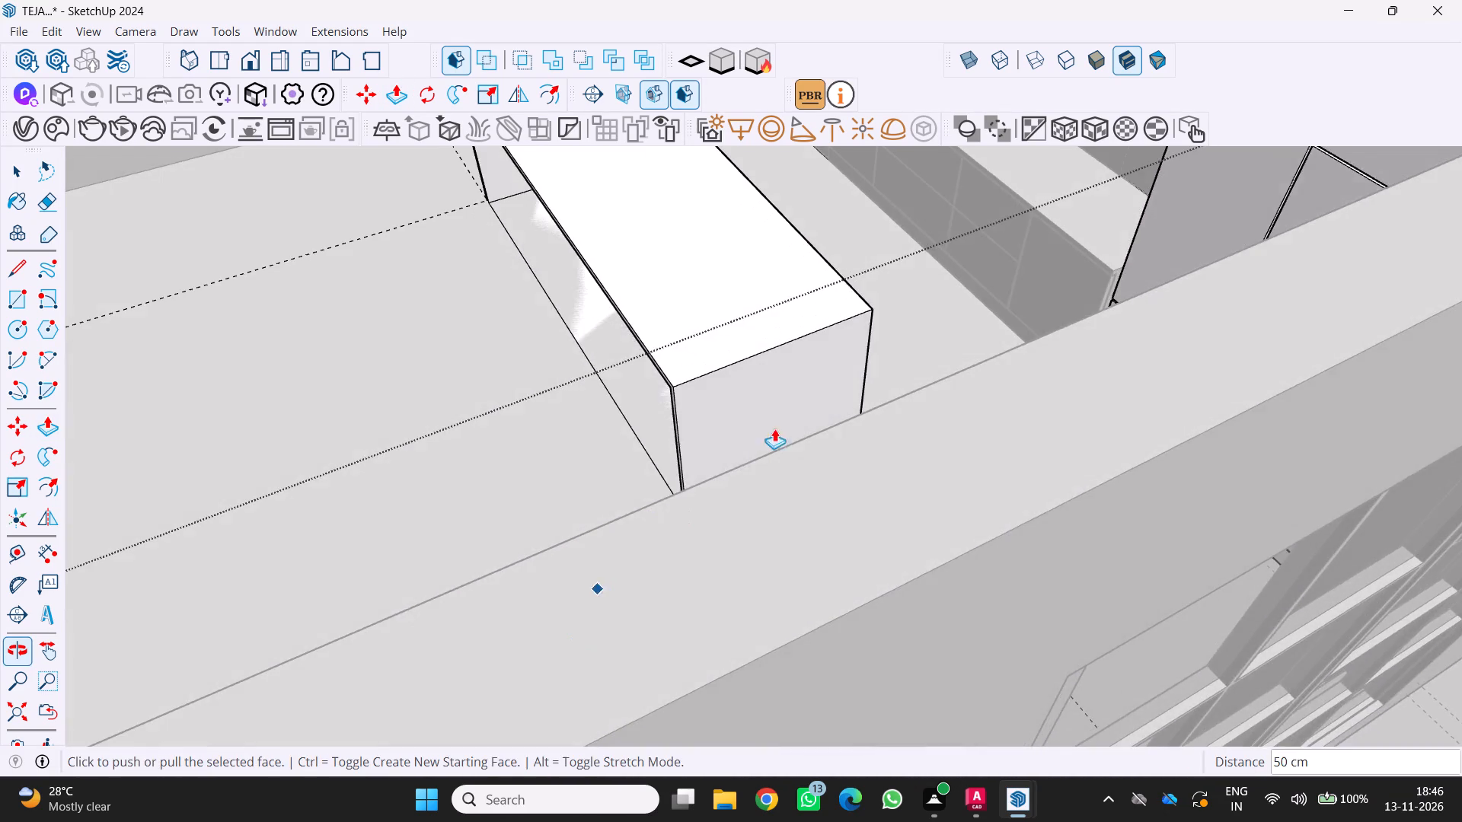
scroll(911, 195, up, 1)
middle_drag(870, 225, 709, 359)
shift+scroll(739, 332, down, 5)
middle_drag(777, 316, 758, 349)
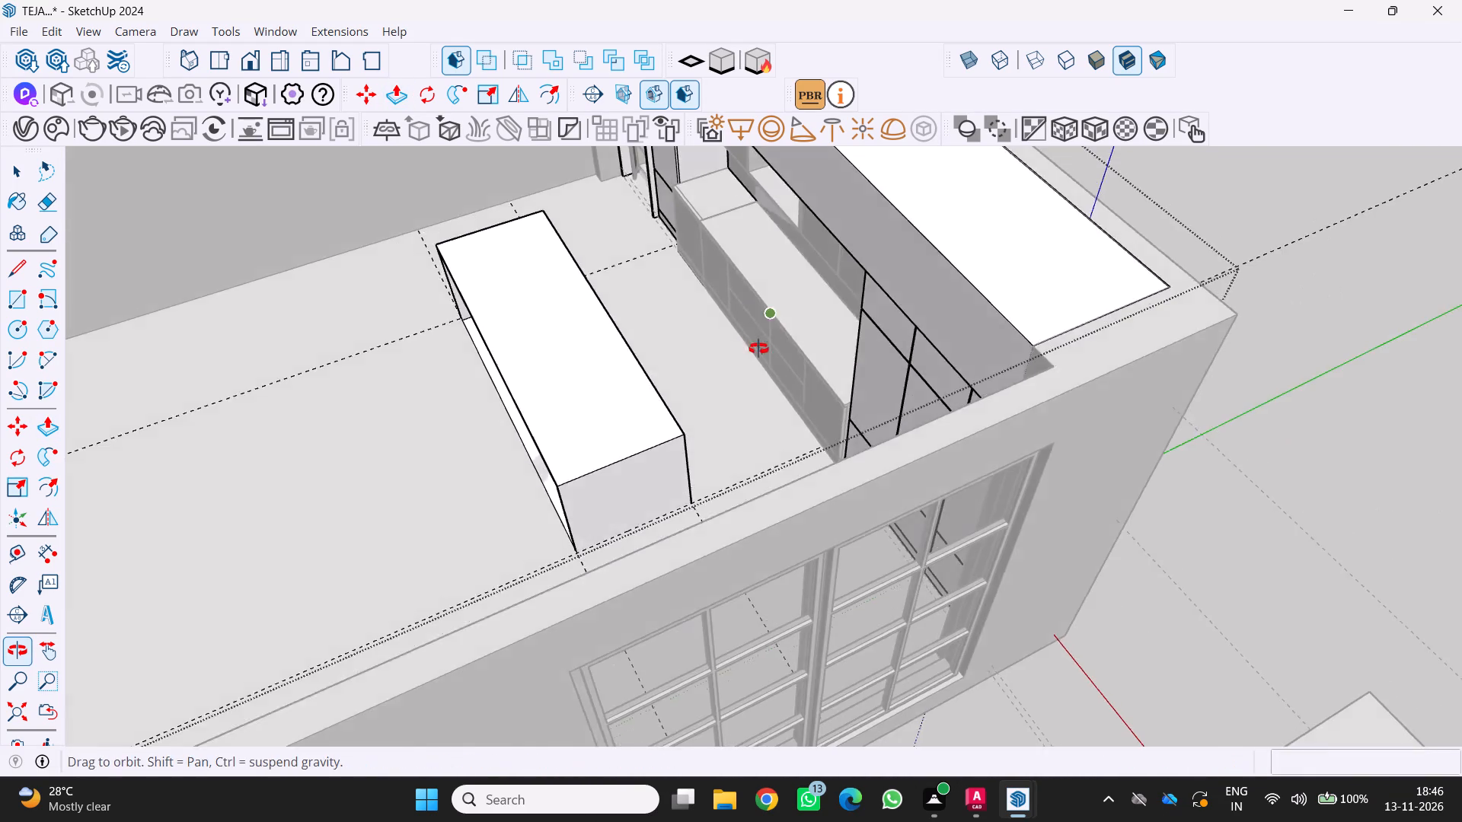
middle_drag(758, 349, 662, 393)
middle_click(661, 390)
scroll(680, 356, up, 5)
middle_drag(667, 341, 565, 302)
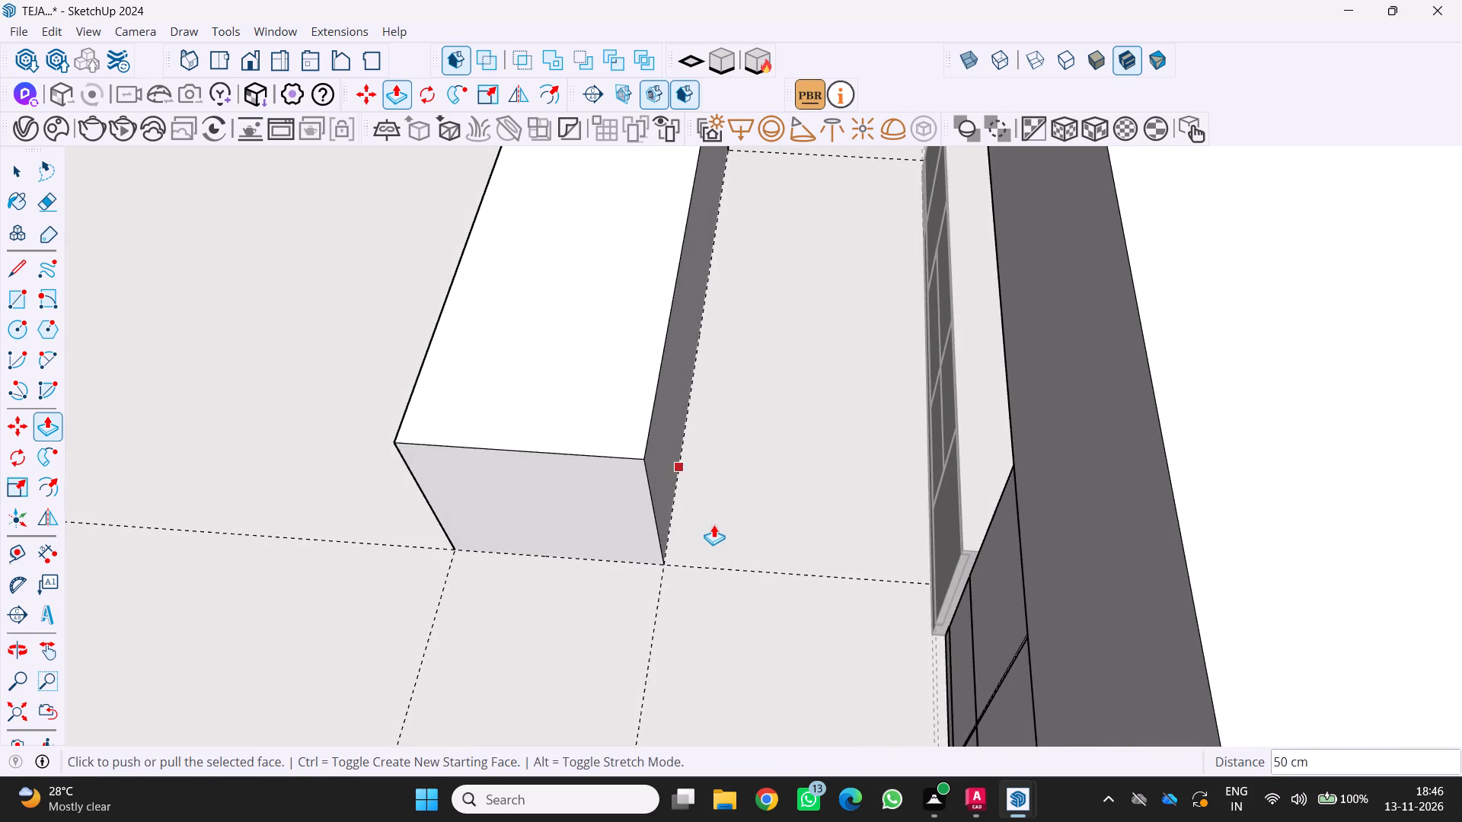
scroll(715, 527, down, 2)
middle_drag(716, 526, 1020, 401)
scroll(611, 524, down, 2)
middle_drag(636, 532, 930, 477)
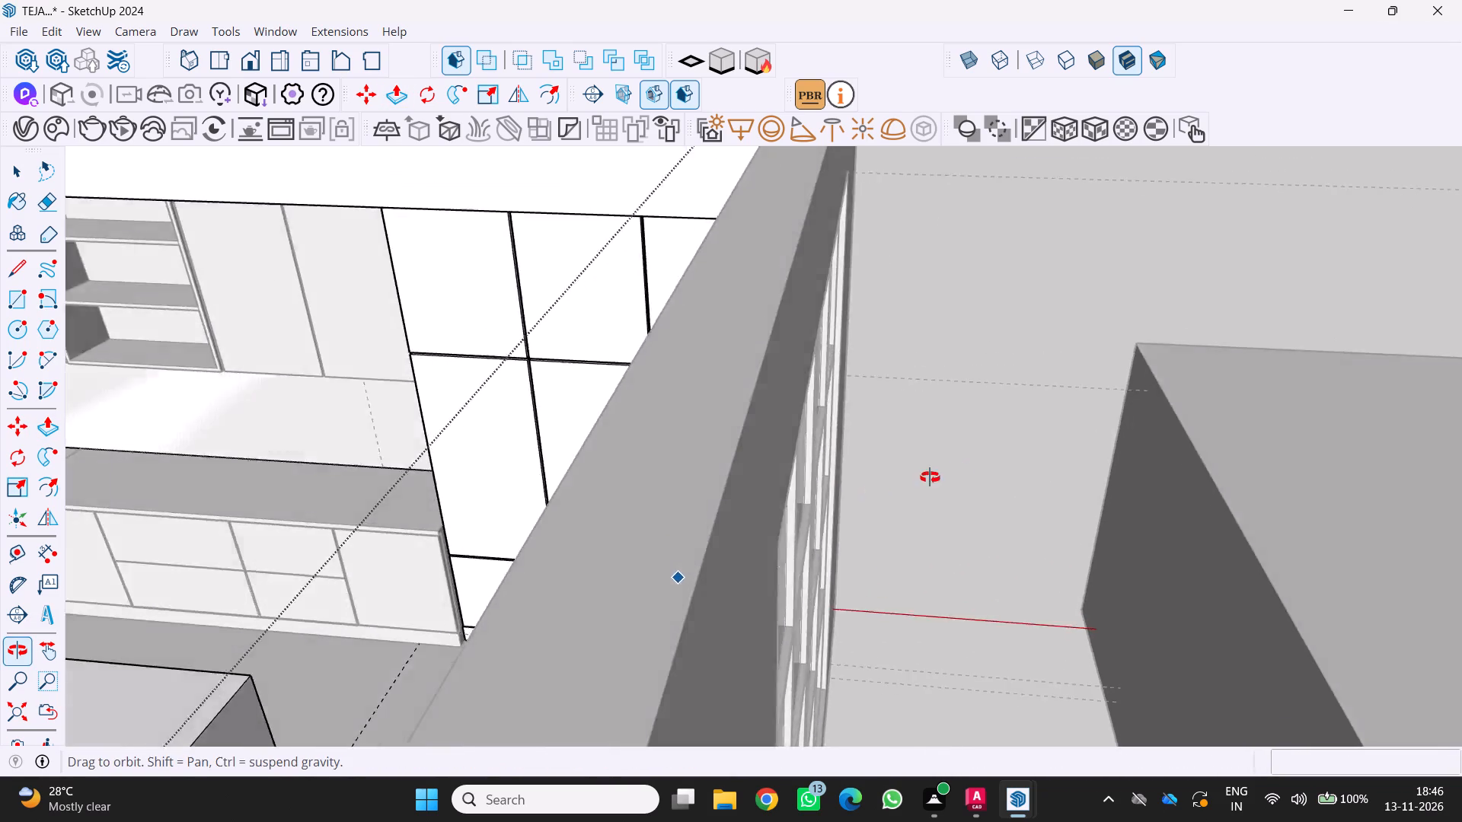
middle_drag(930, 477, 931, 476)
scroll(931, 476, down, 10)
middle_drag(433, 639, 605, 546)
scroll(609, 543, down, 9)
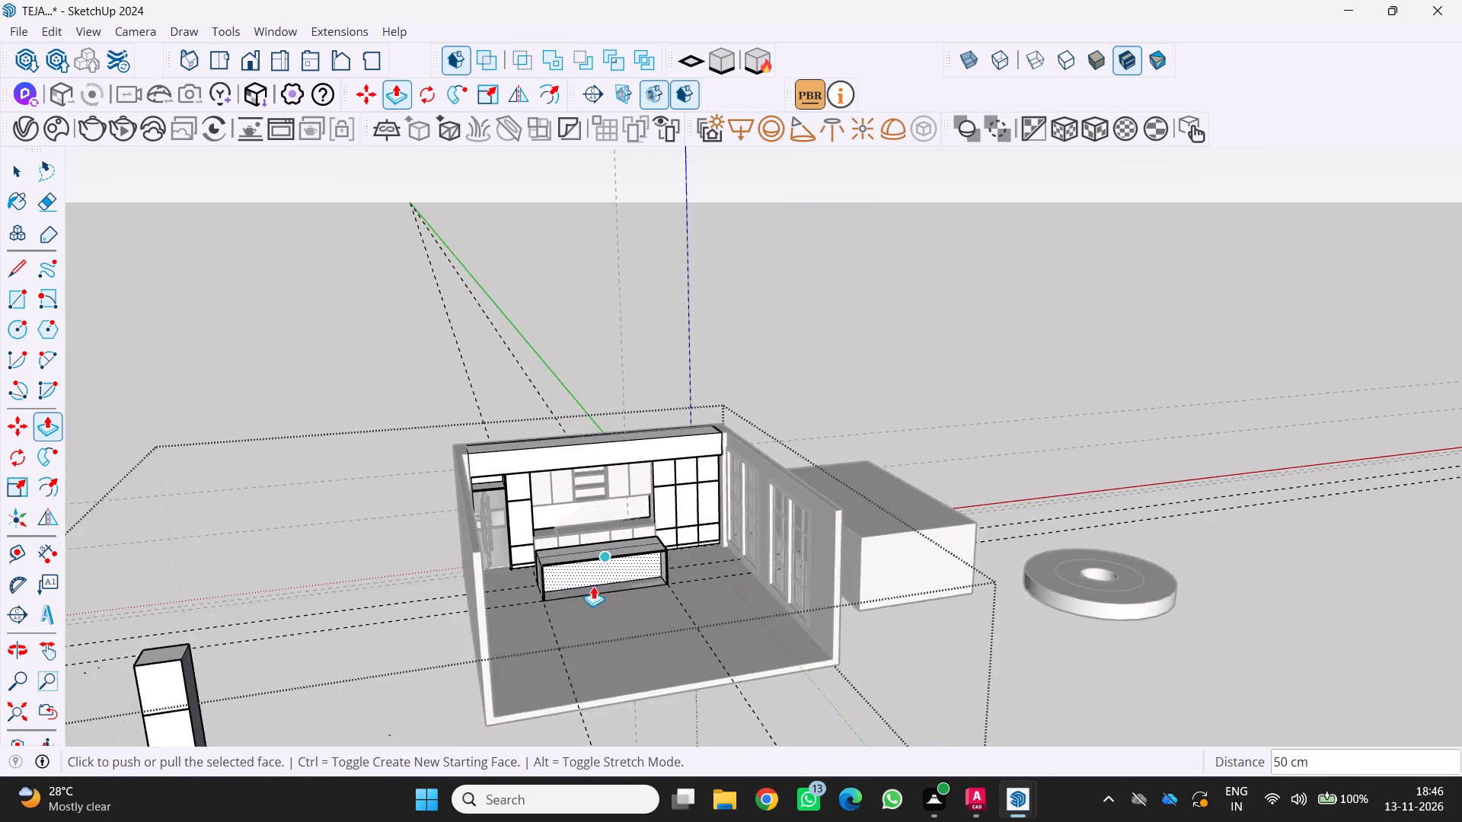
scroll(601, 604, up, 5)
middle_drag(601, 604, 584, 548)
scroll(547, 575, up, 4)
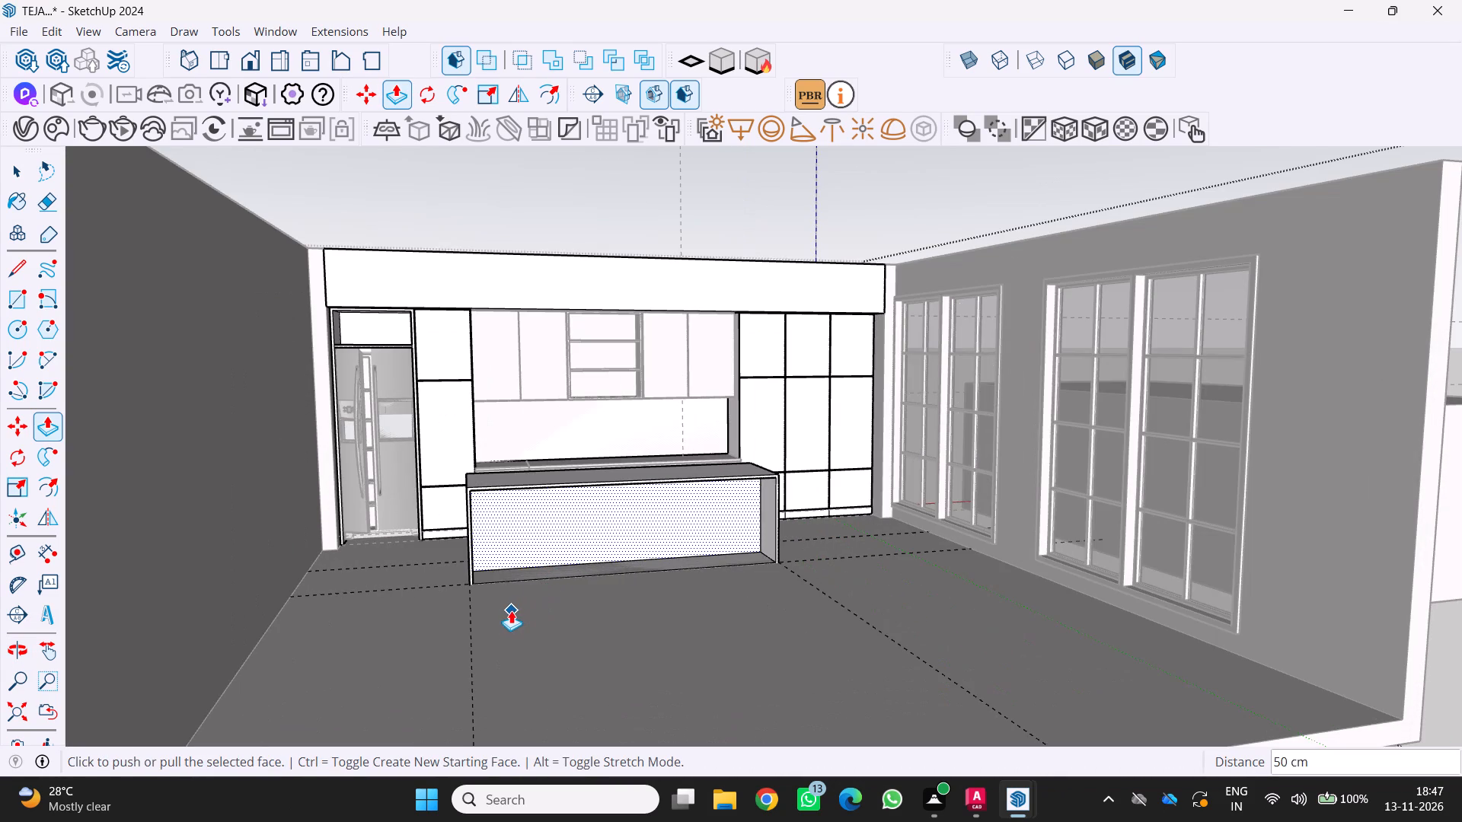
middle_drag(509, 606, 449, 632)
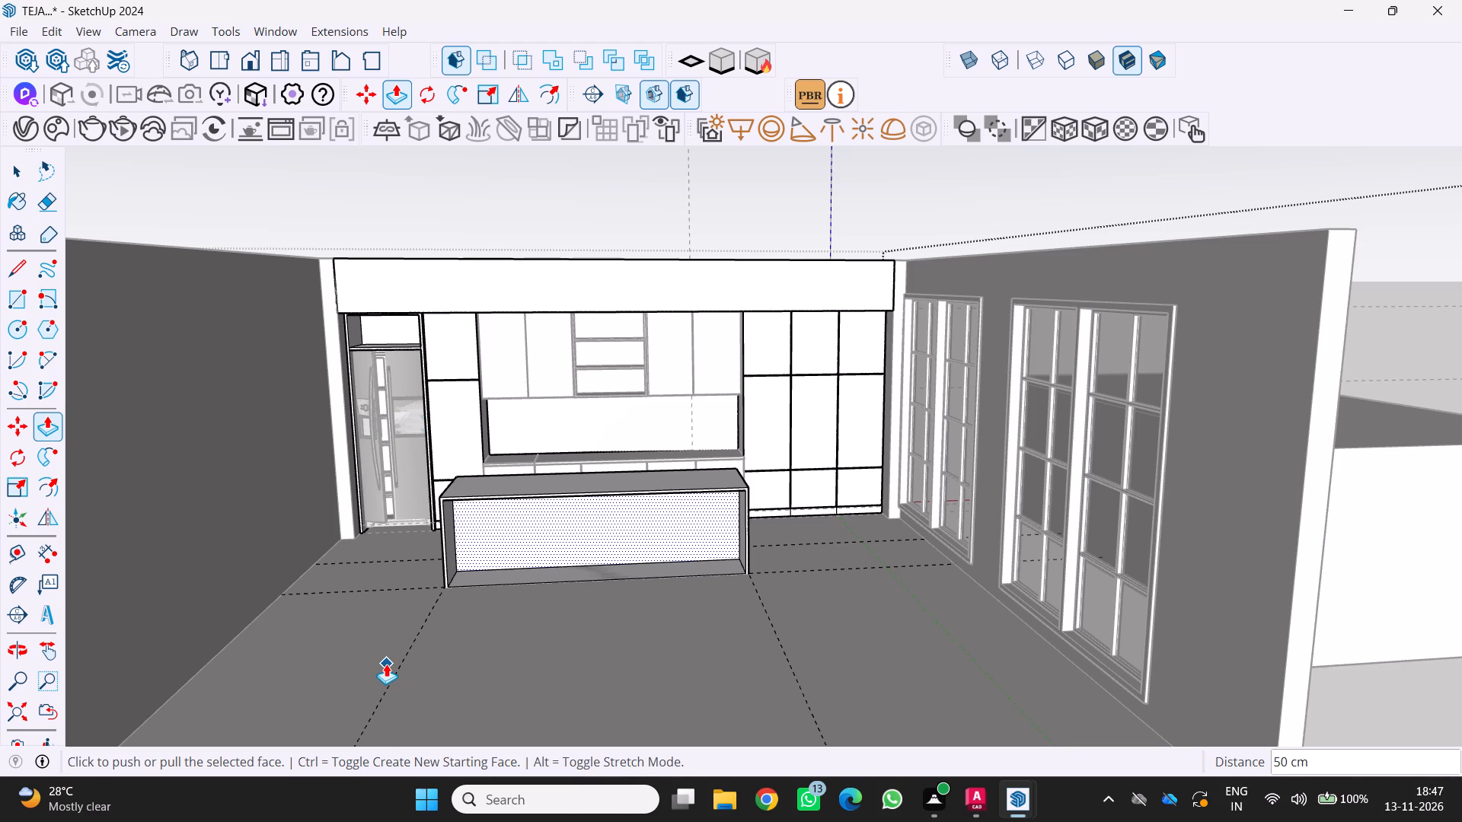
scroll(381, 666, up, 3)
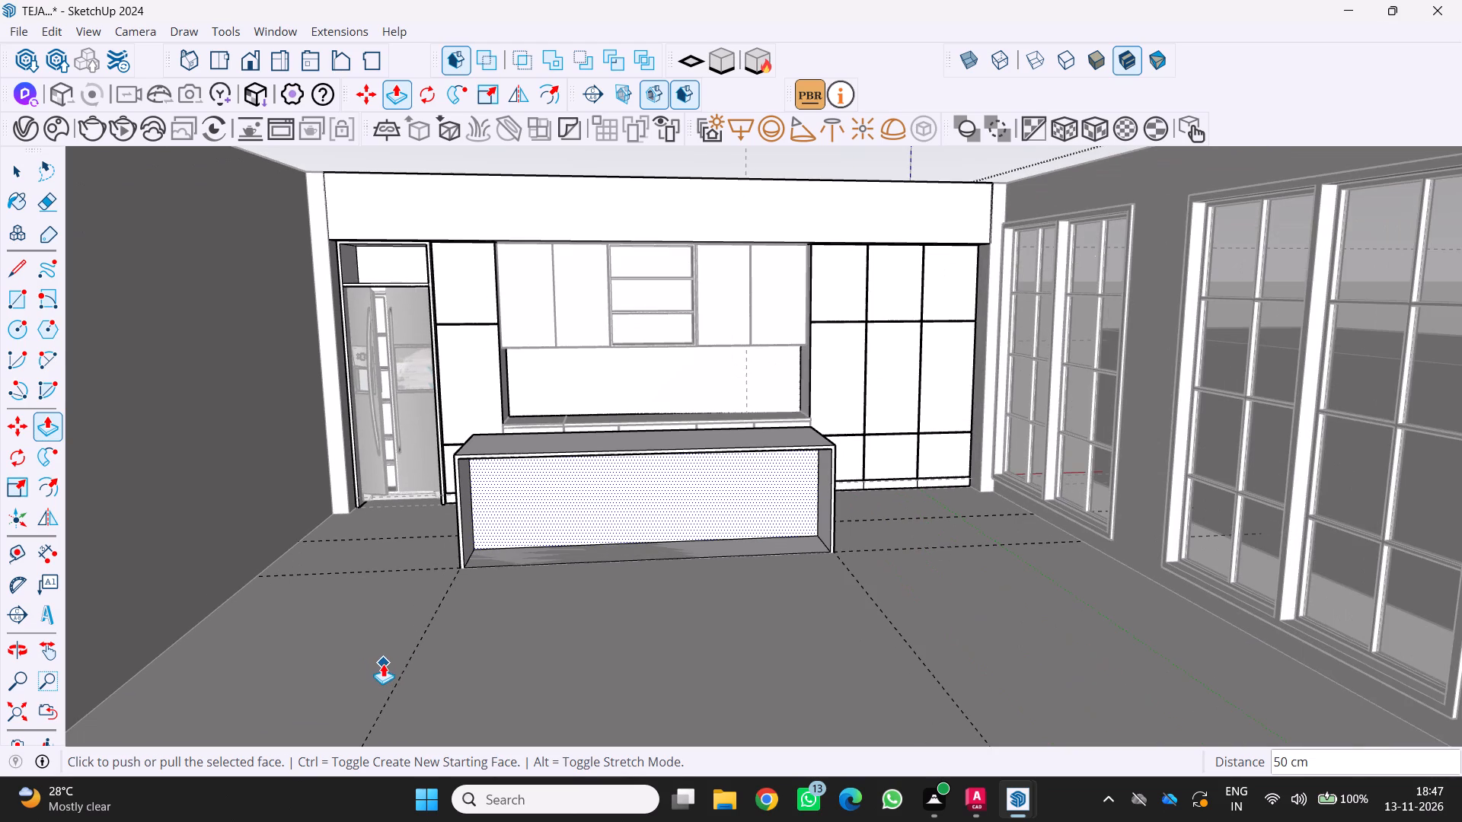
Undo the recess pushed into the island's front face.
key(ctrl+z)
Push/Pull the inset panel on the island's long front face inward by 25 cm.
middle_drag(376, 662, 263, 702)
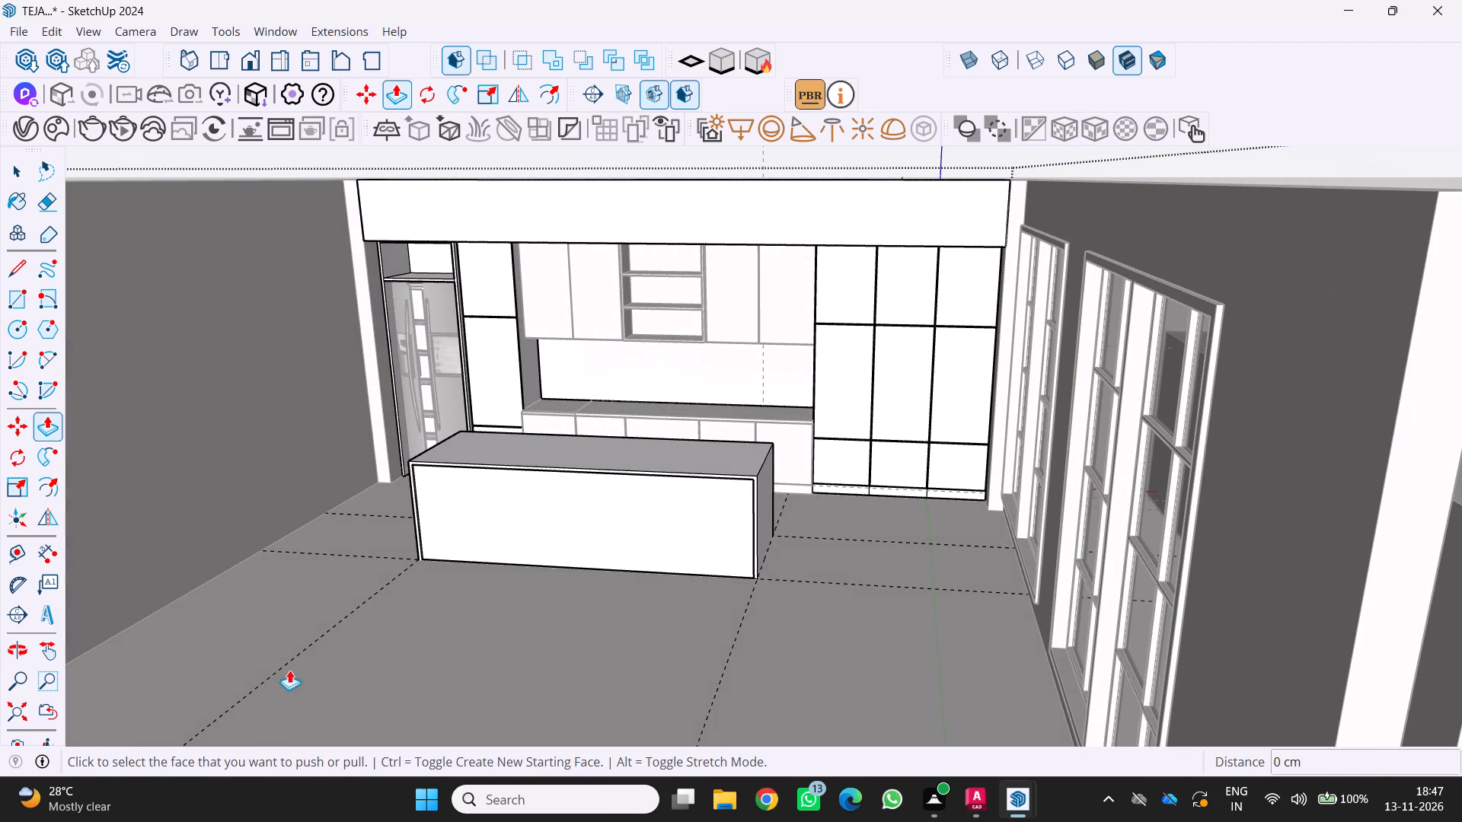
key(p)
click(503, 527)
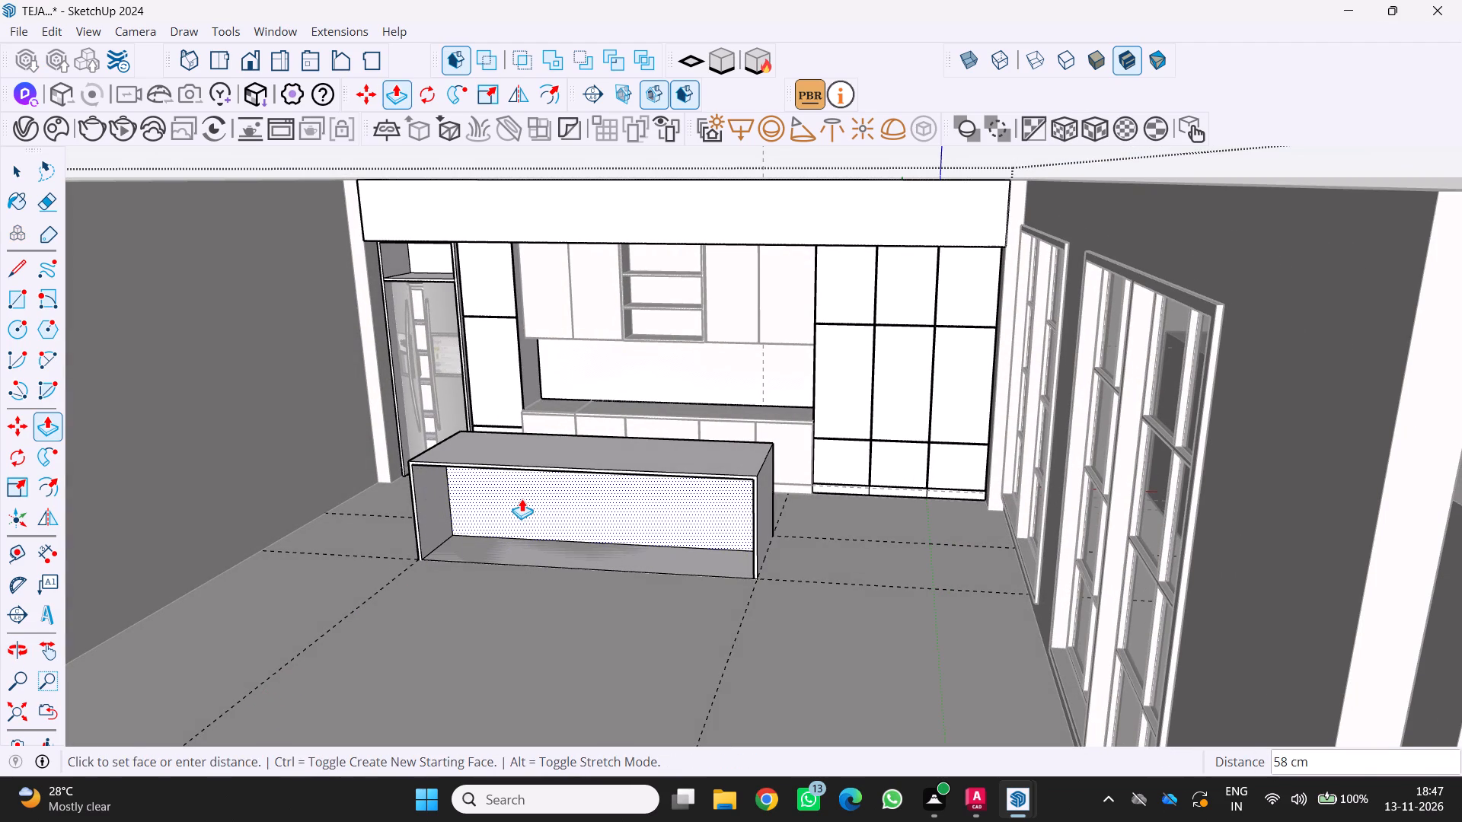
text(25)
key(Return)
Examine the island's front recess and its depth from several angles within the room.
middle_drag(547, 515, 612, 492)
scroll(504, 553, up, 4)
middle_drag(506, 549, 497, 548)
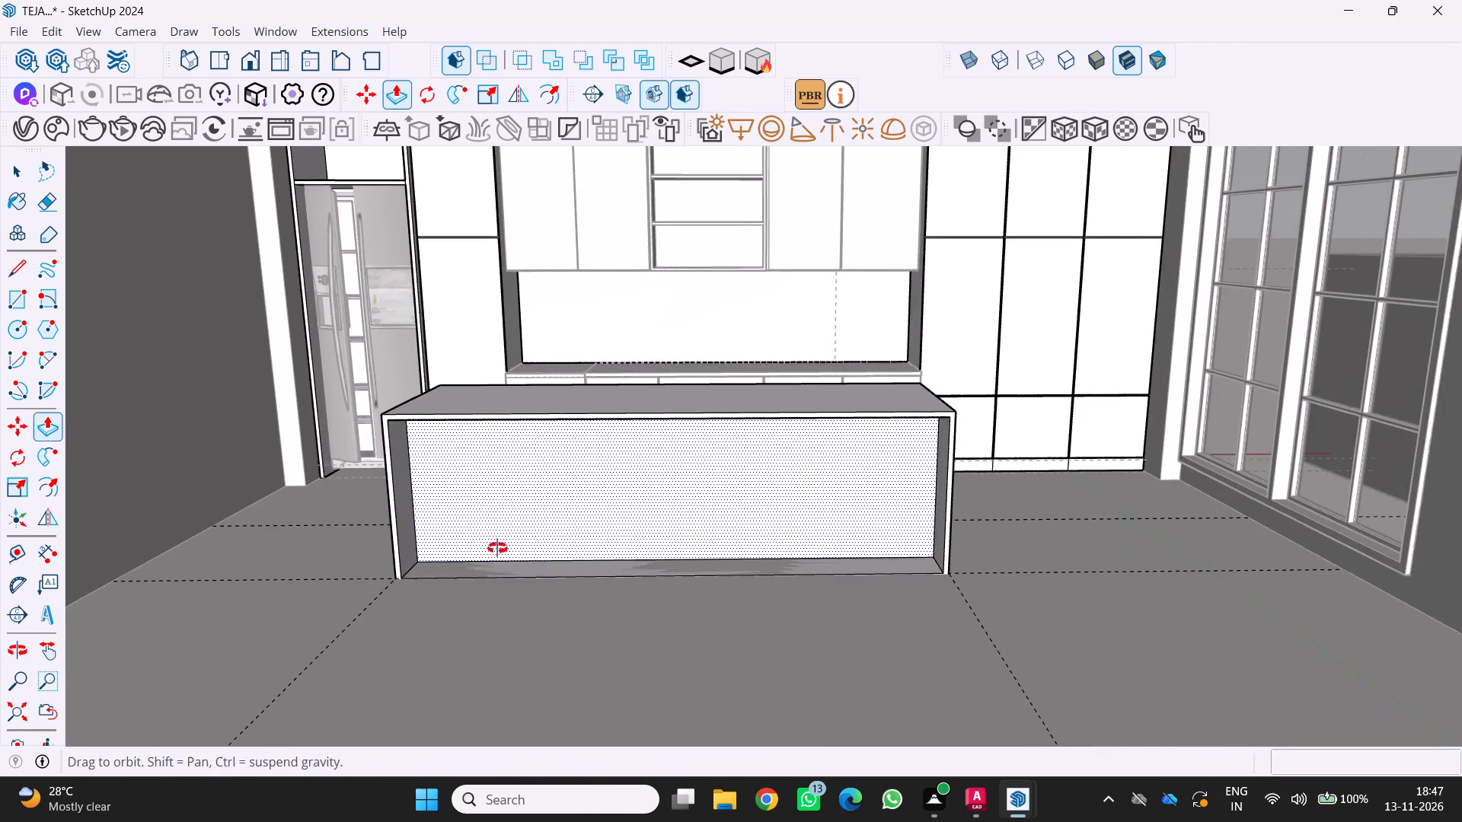
middle_drag(497, 548, 404, 531)
scroll(397, 539, down, 3)
middle_drag(409, 547, 531, 527)
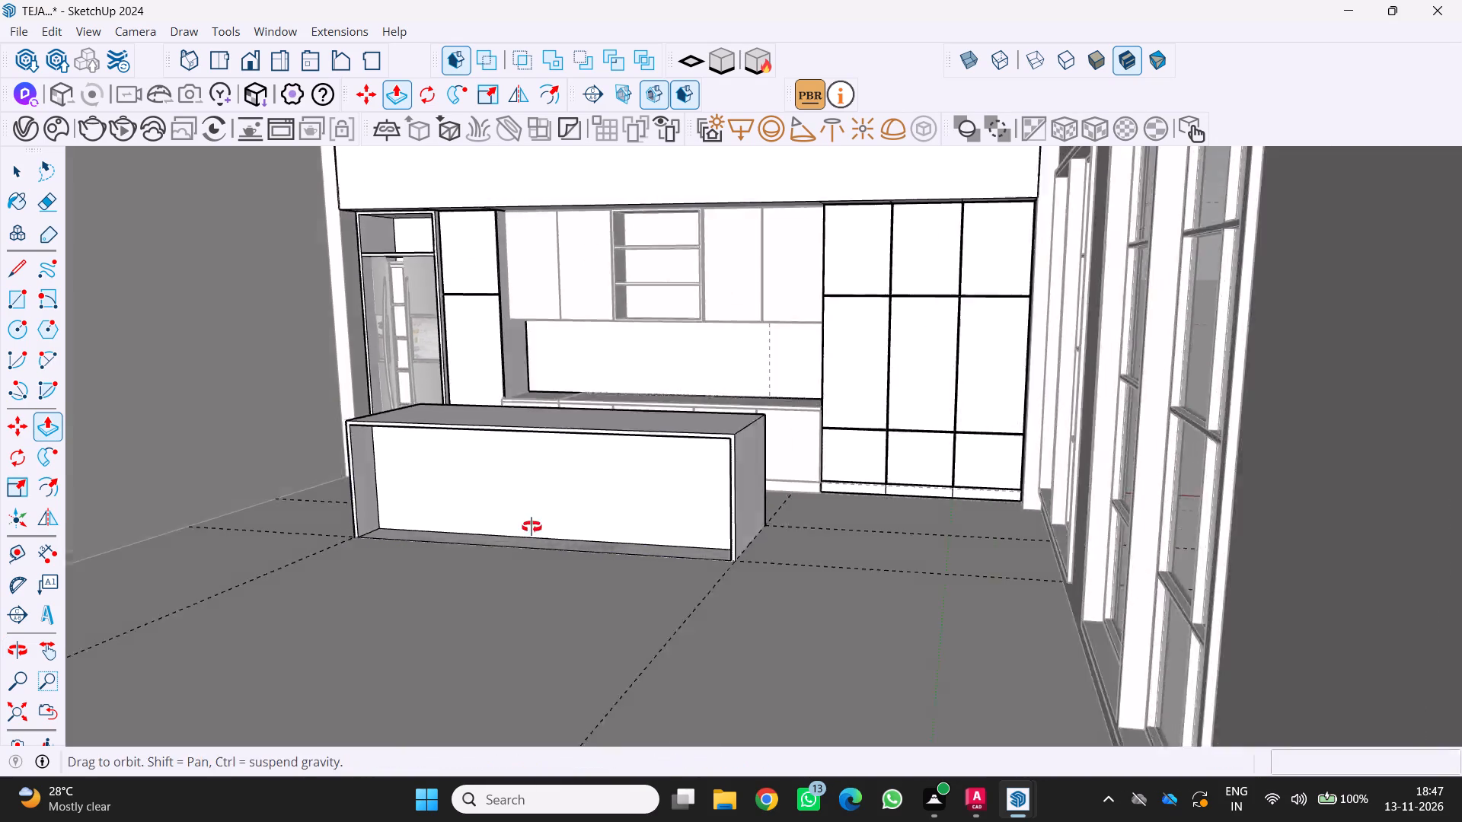
middle_drag(531, 527, 613, 494)
scroll(599, 509, down, 5)
middle_drag(567, 550, 447, 633)
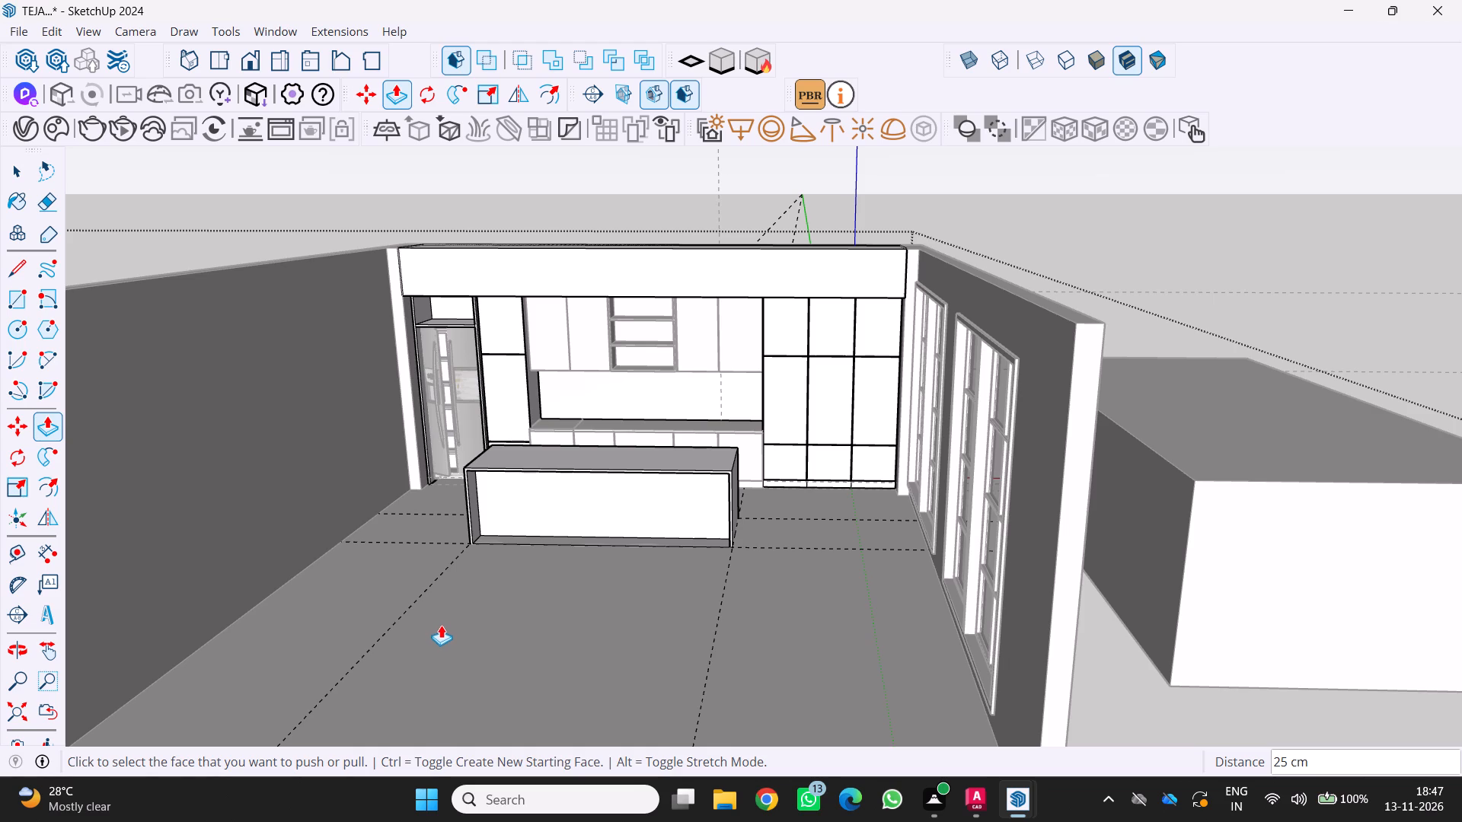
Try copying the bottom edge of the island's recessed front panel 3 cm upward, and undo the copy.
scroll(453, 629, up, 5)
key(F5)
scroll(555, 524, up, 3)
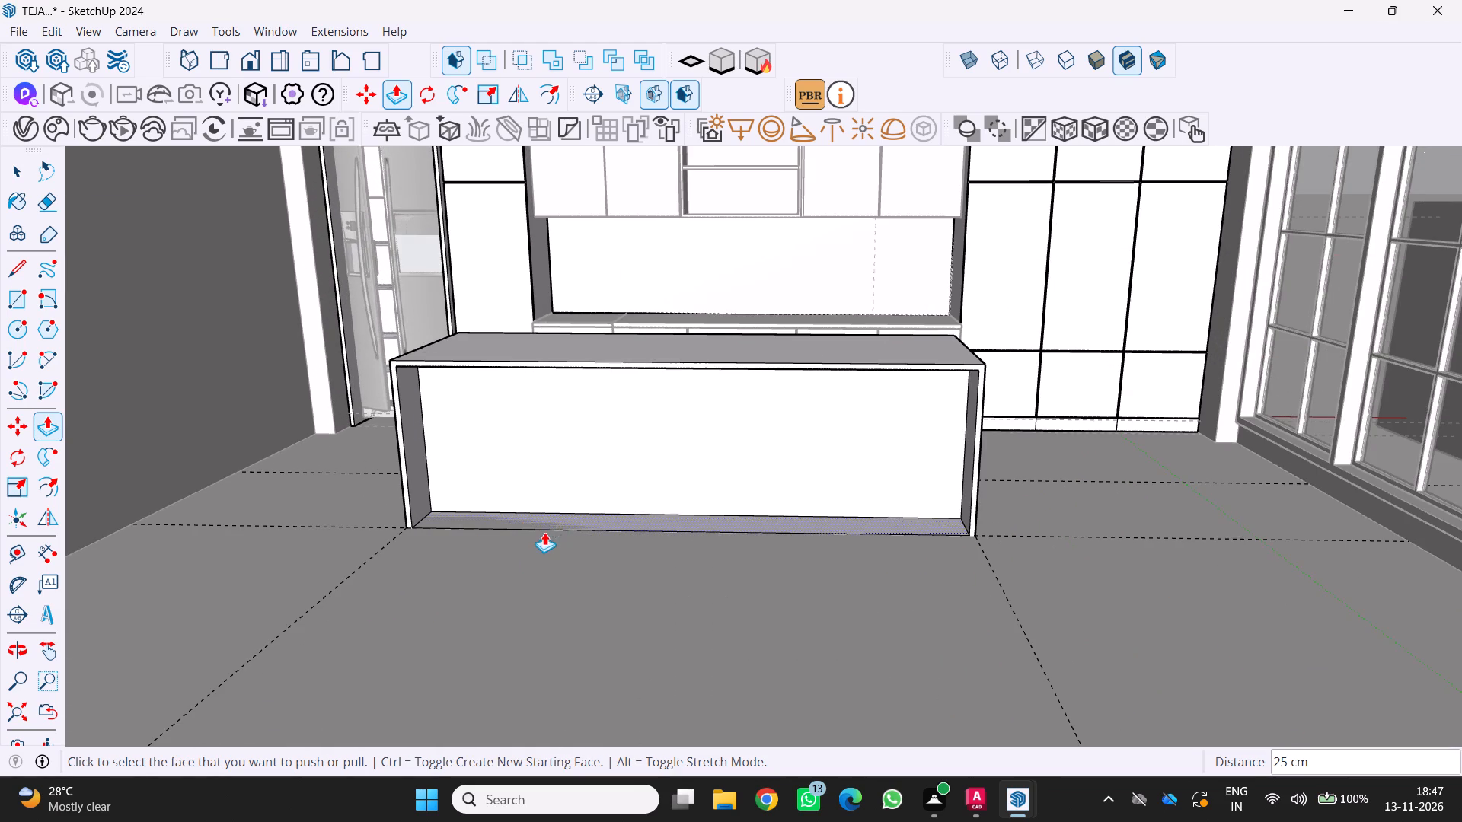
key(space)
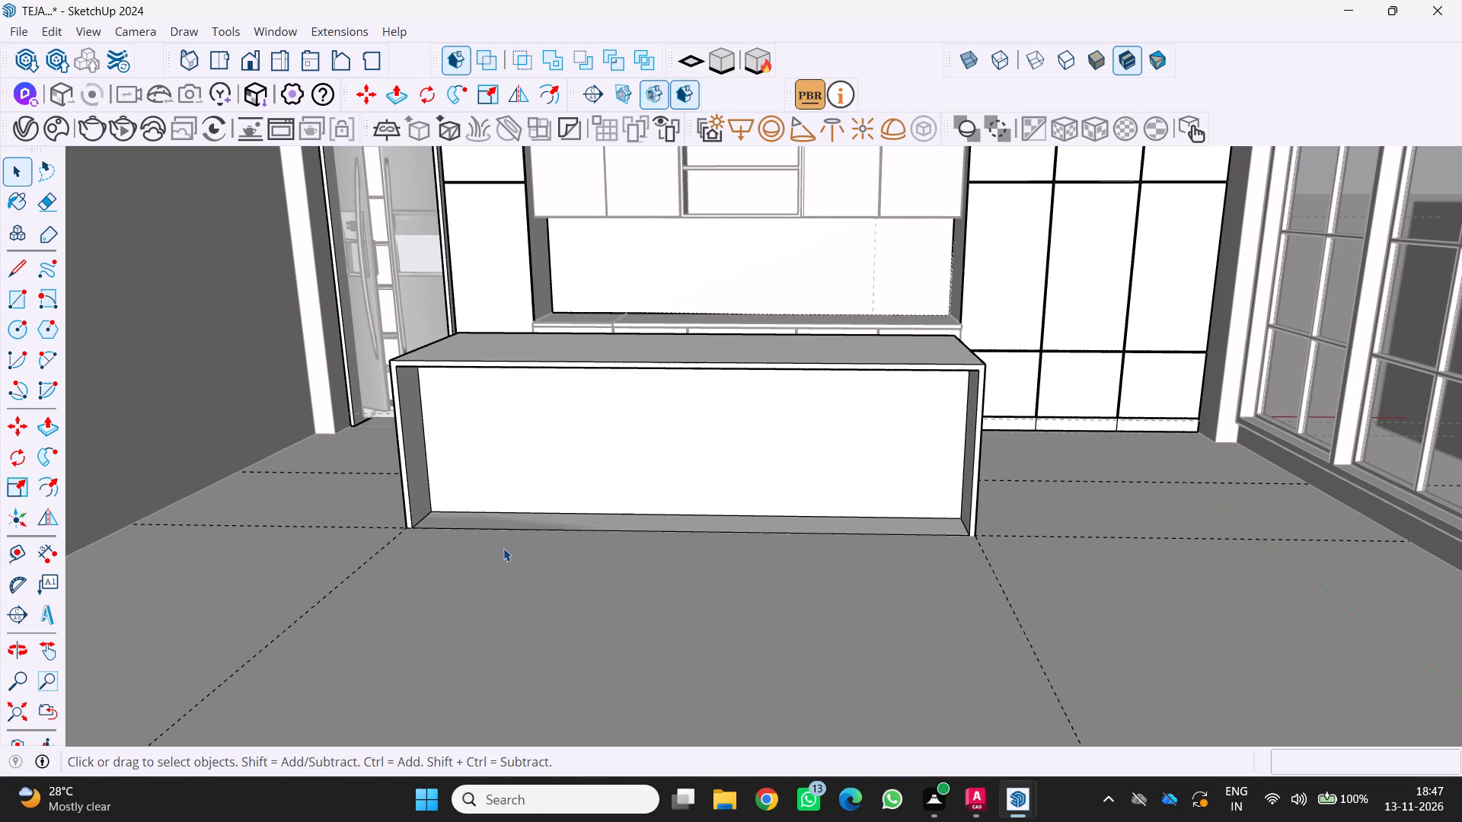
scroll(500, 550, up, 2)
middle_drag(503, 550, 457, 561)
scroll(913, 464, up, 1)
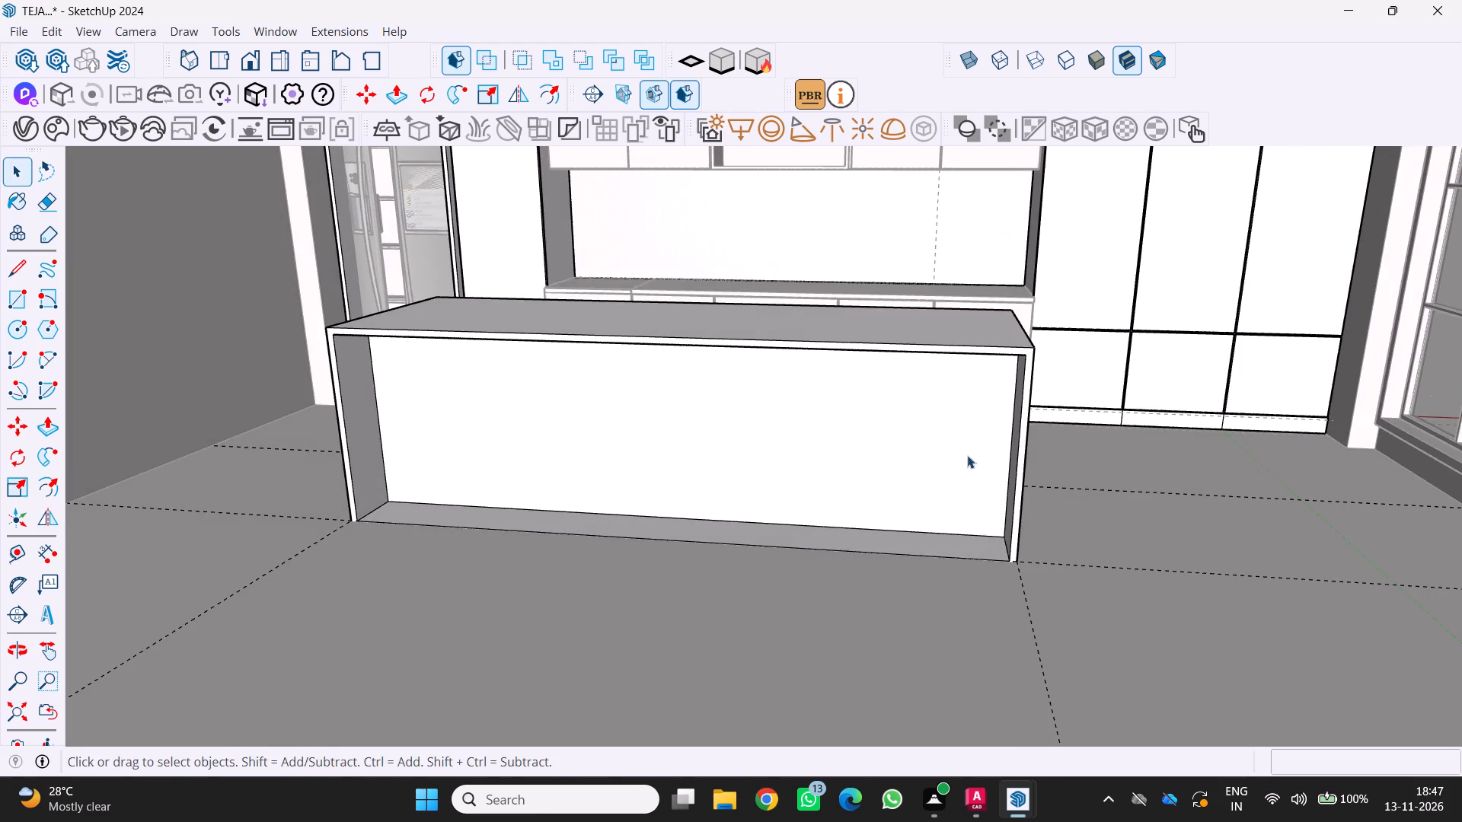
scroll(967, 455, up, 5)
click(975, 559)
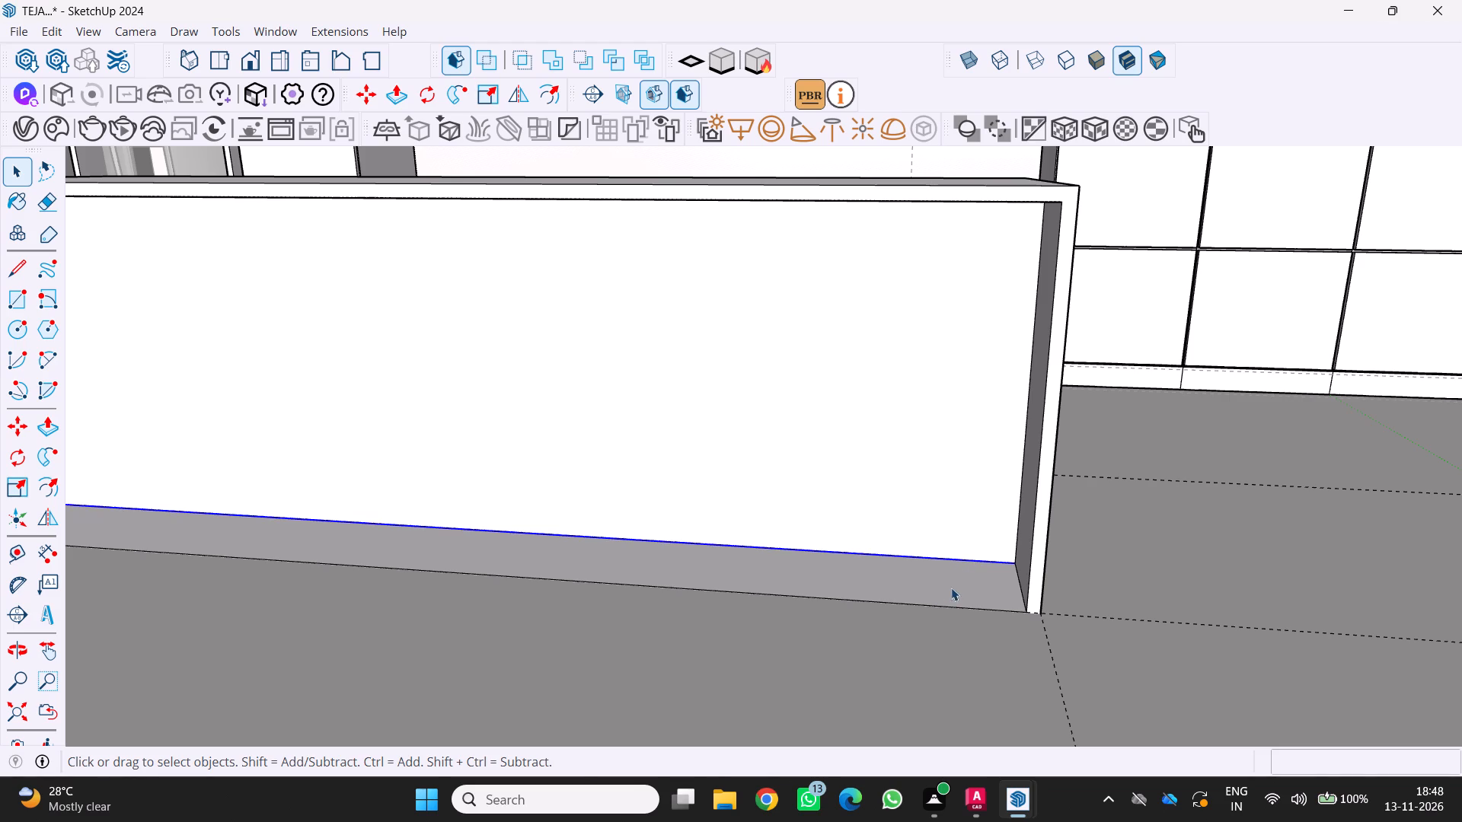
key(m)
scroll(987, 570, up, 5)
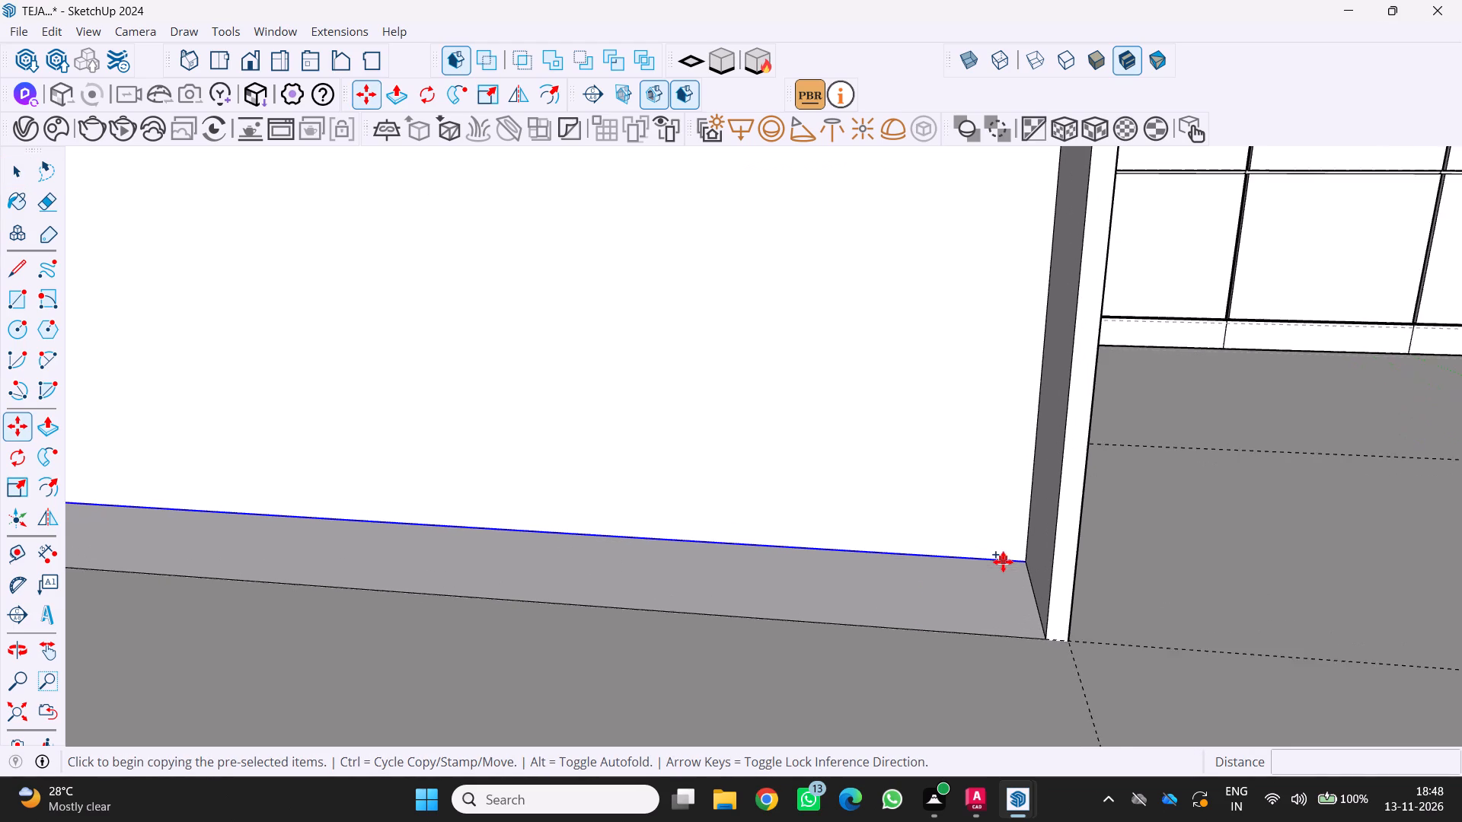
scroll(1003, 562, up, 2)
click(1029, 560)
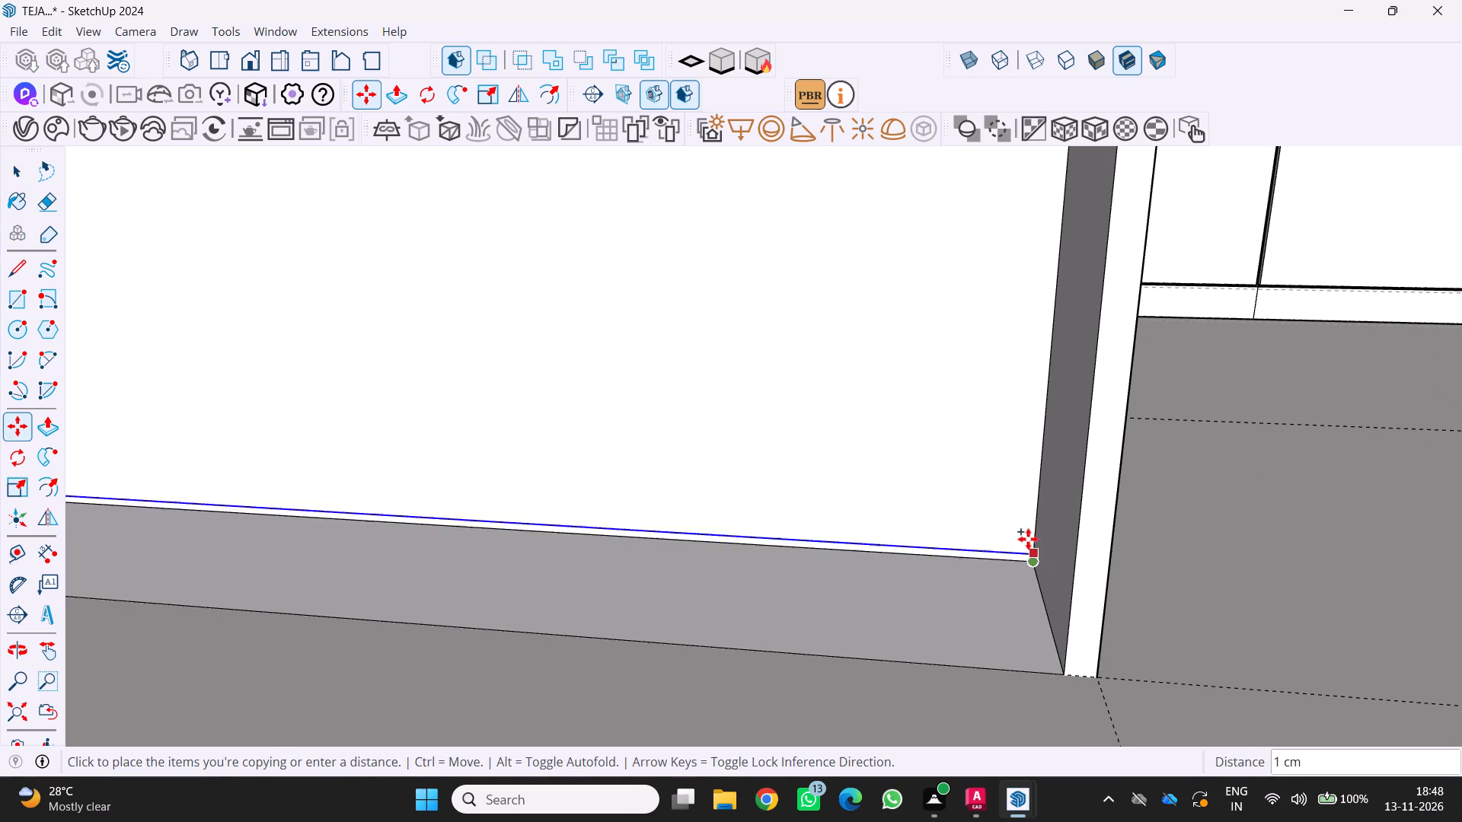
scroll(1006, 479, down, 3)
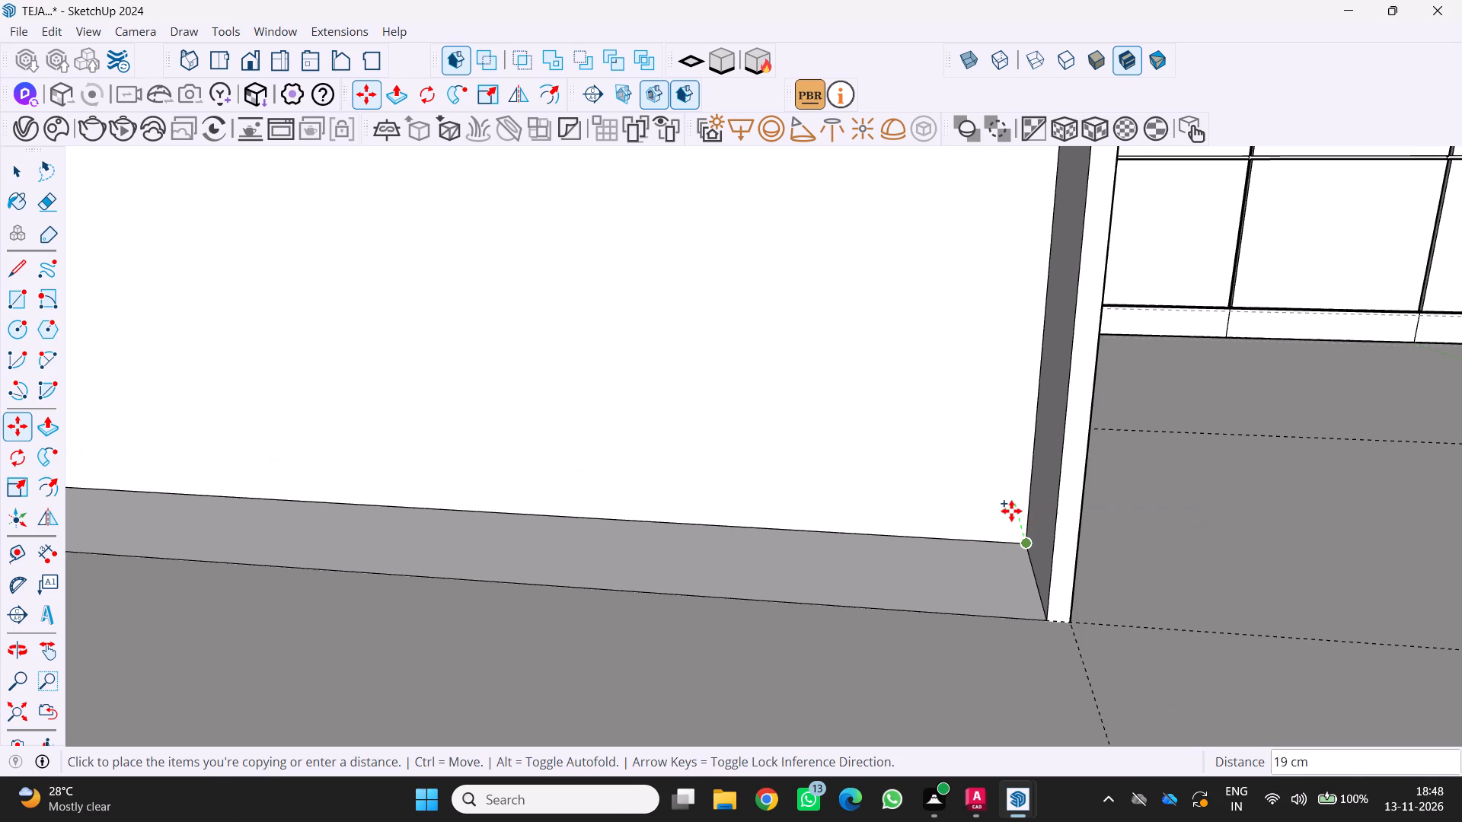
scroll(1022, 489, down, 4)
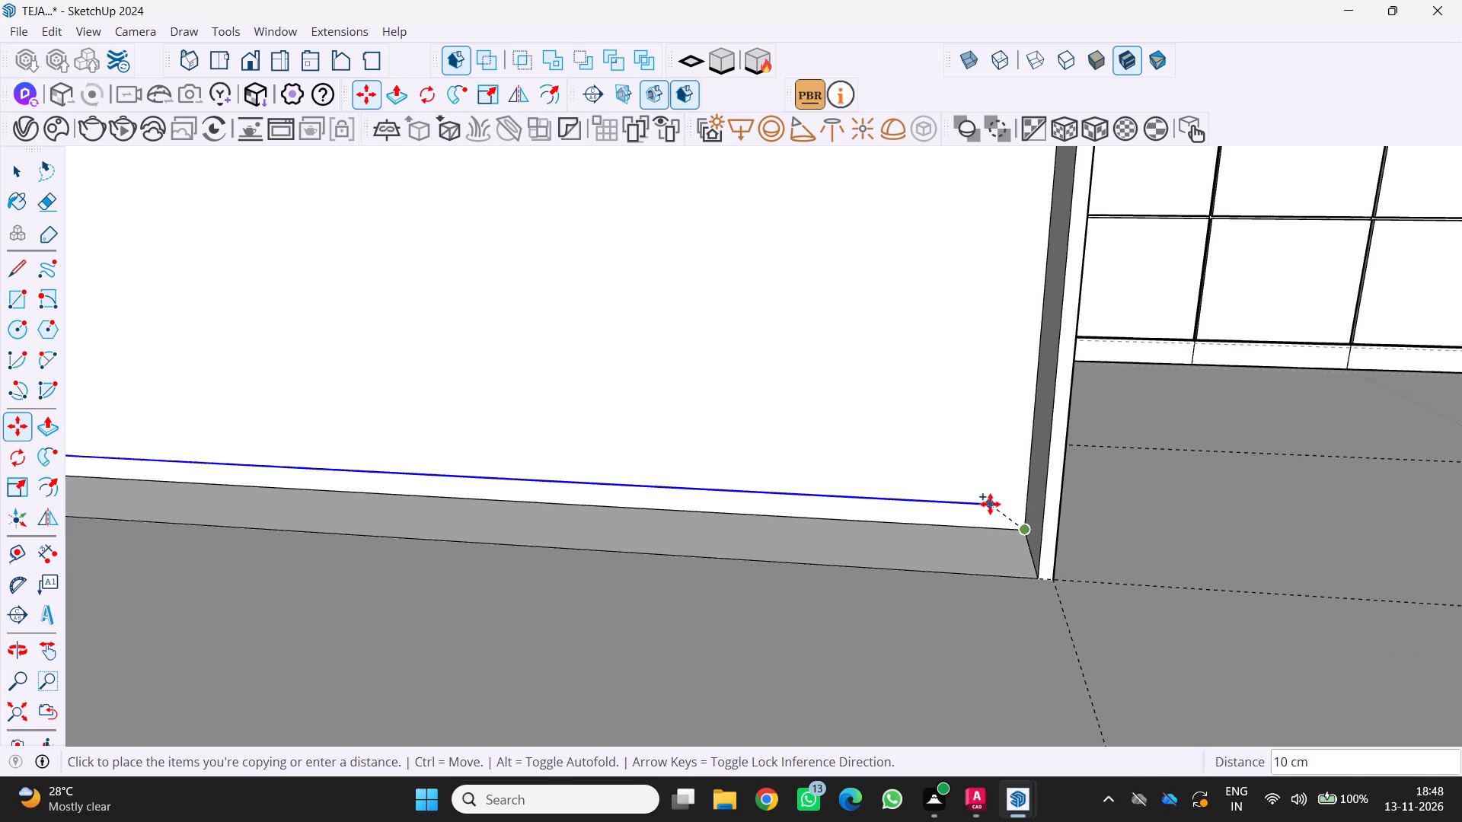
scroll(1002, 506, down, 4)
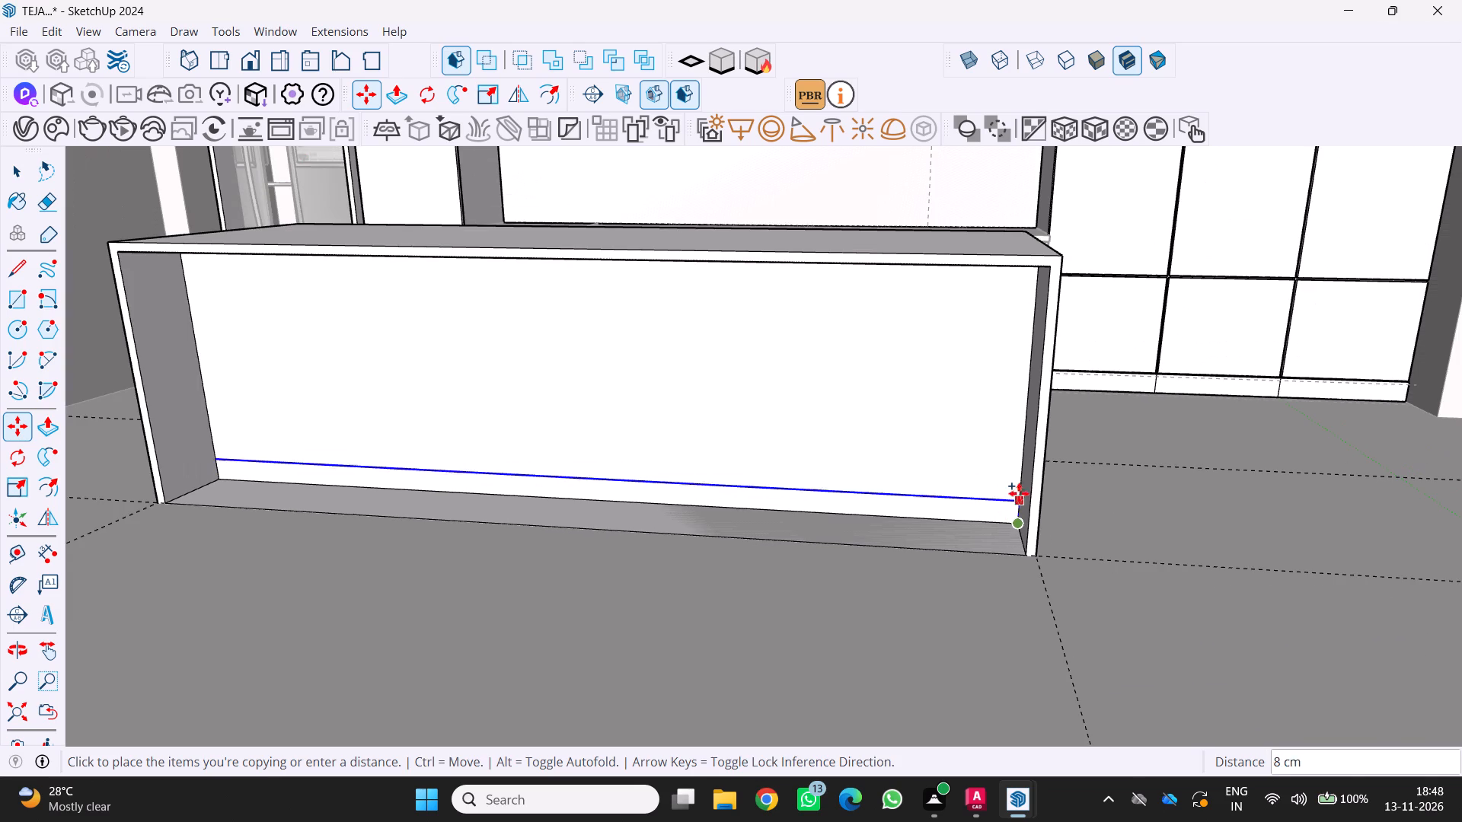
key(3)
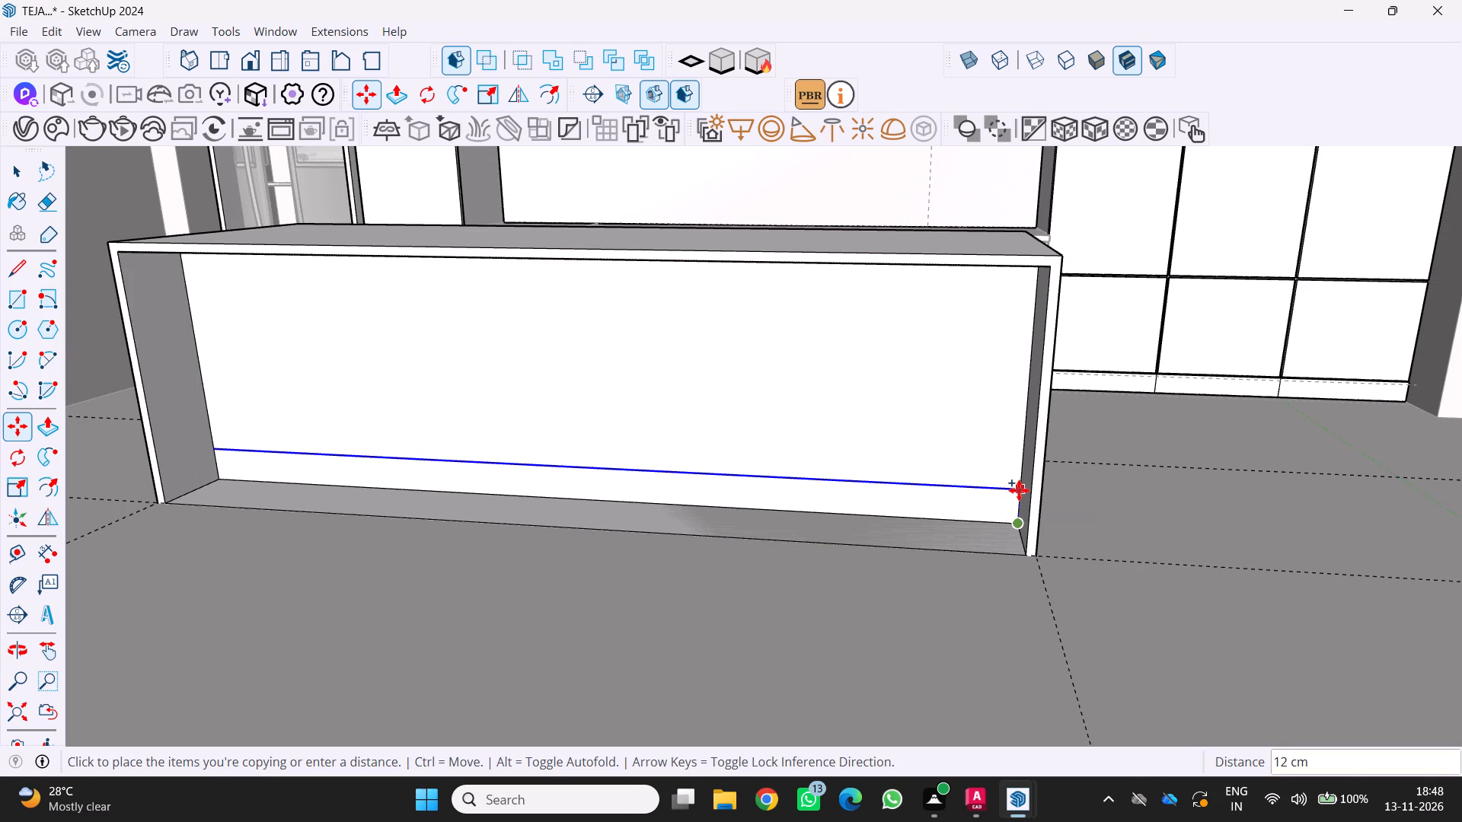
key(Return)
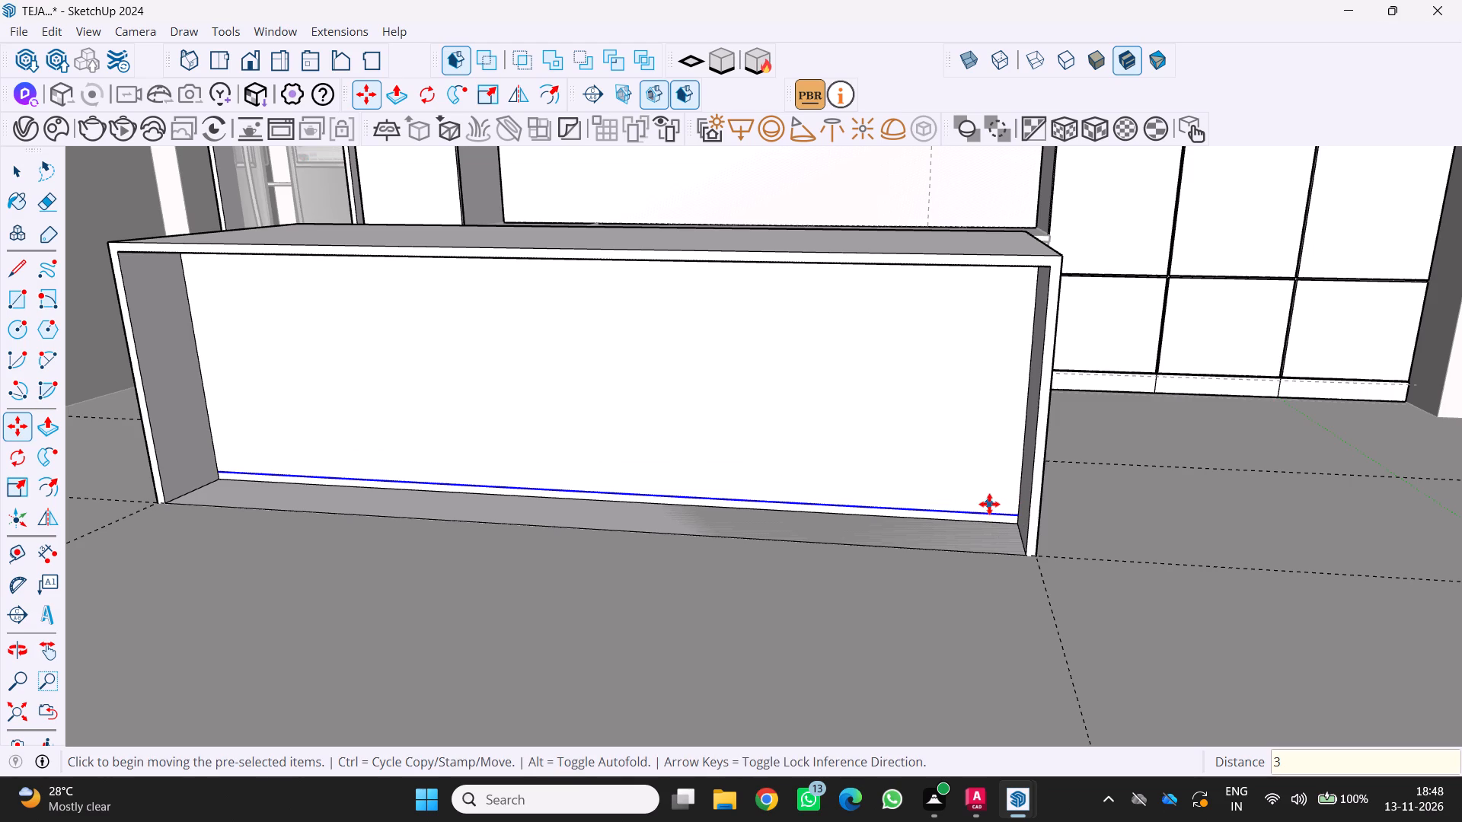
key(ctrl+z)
Copy the recessed front panel's bottom edge 8 cm upward to mark a plinth strip.
scroll(982, 529, up, 2)
click(983, 519)
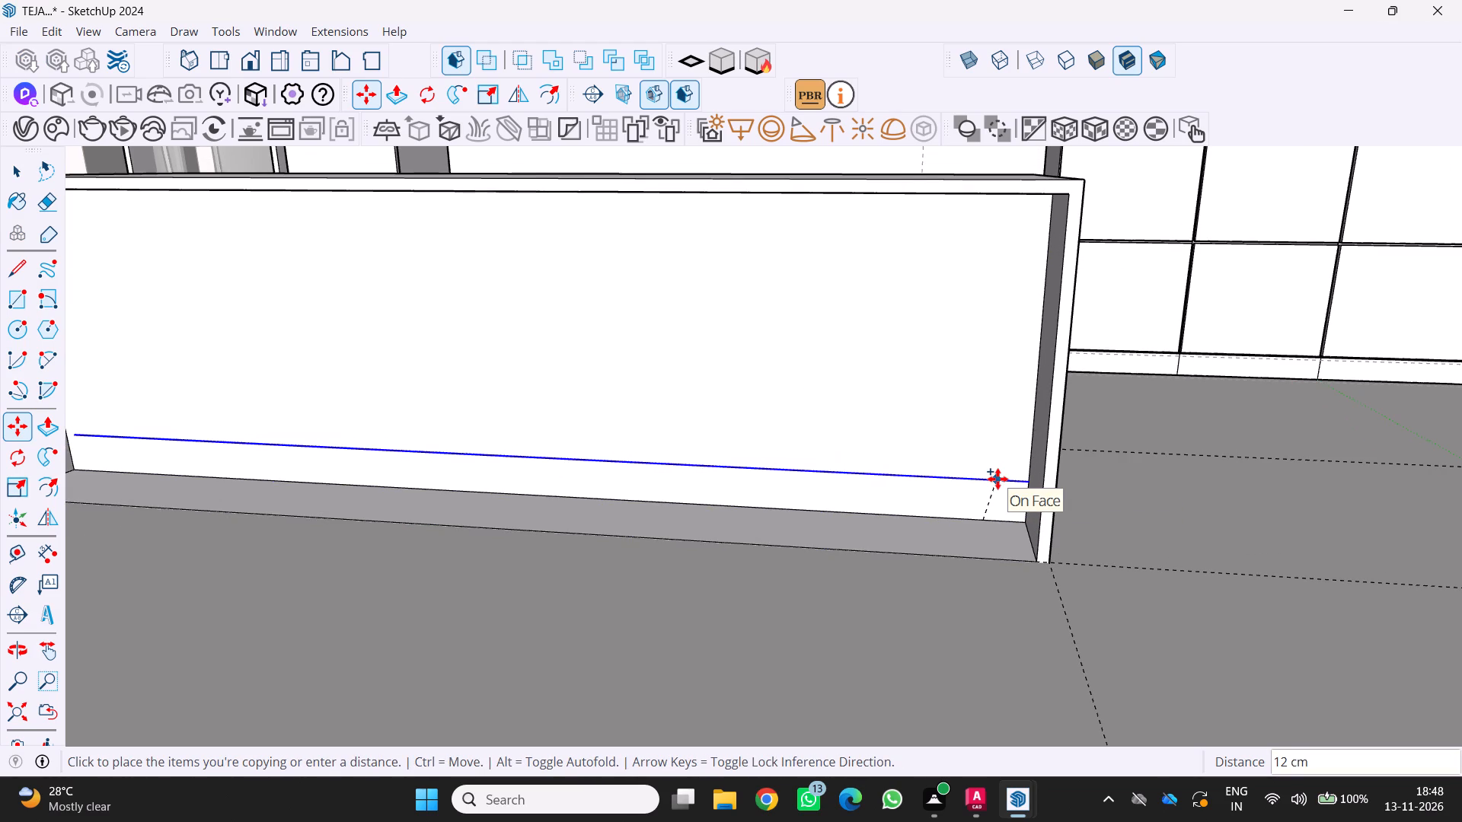
key(8)
key(Return)
Draw a line about 2 cm long joining the plinth line to the recess's side edge at the refrigerator end.
scroll(985, 492, down, 3)
middle_drag(919, 542, 940, 539)
middle_drag(941, 539, 951, 536)
middle_drag(953, 536, 968, 531)
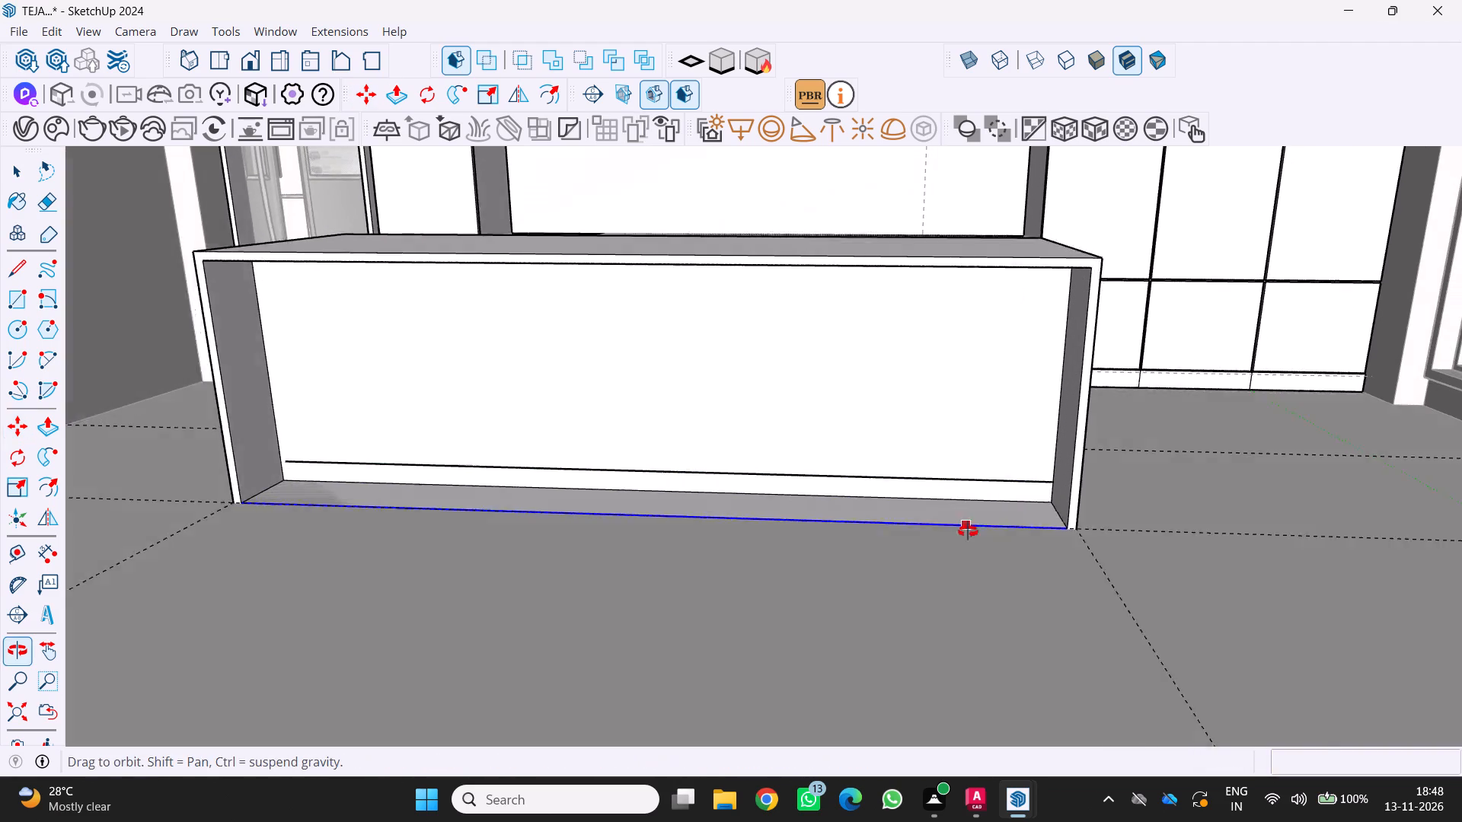
middle_drag(968, 531, 976, 526)
middle_click(978, 525)
scroll(1031, 480, up, 7)
scroll(959, 487, down, 9)
scroll(452, 473, up, 1)
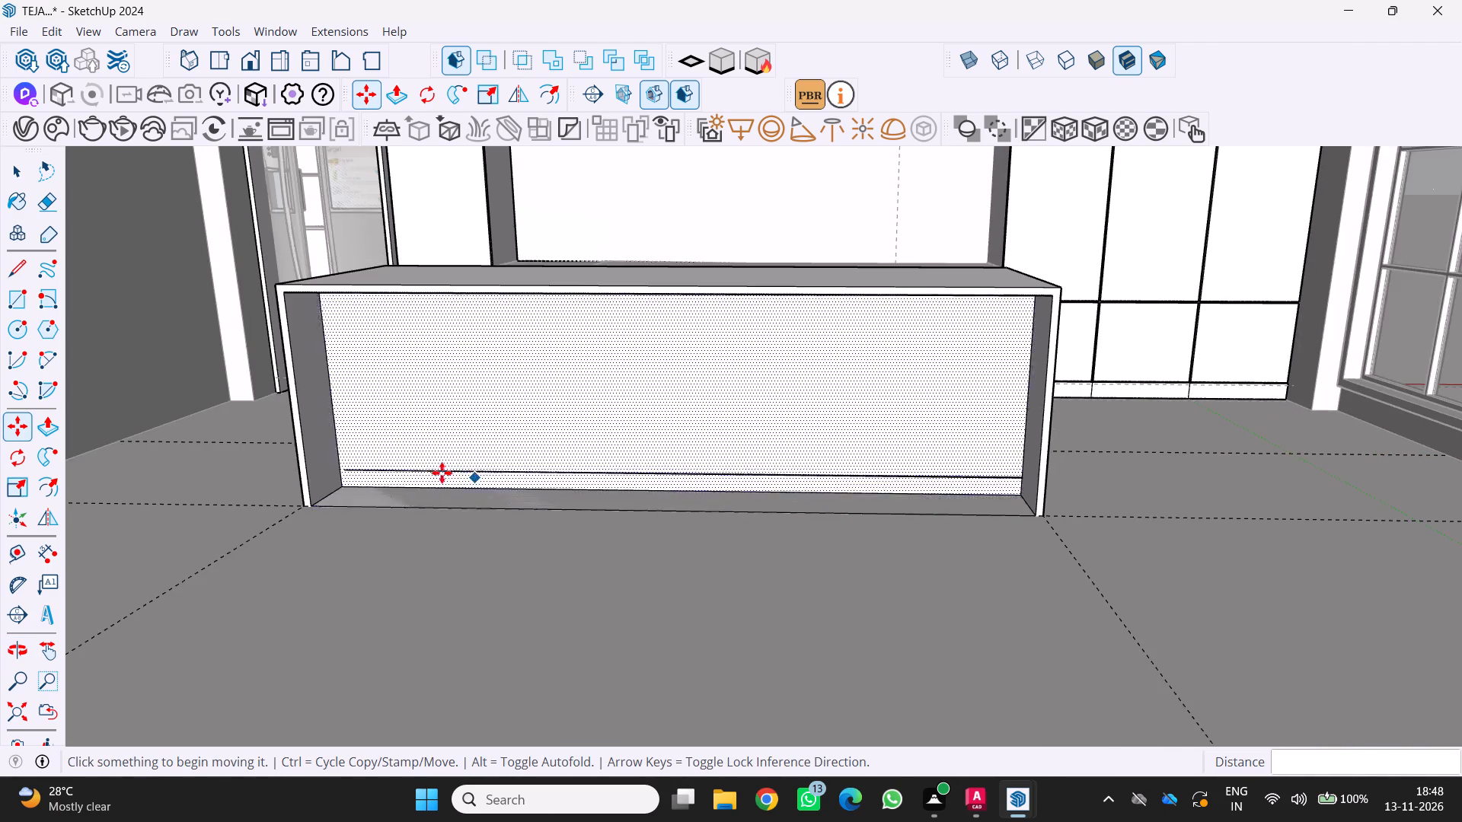
scroll(442, 473, up, 5)
key(l)
scroll(330, 464, up, 2)
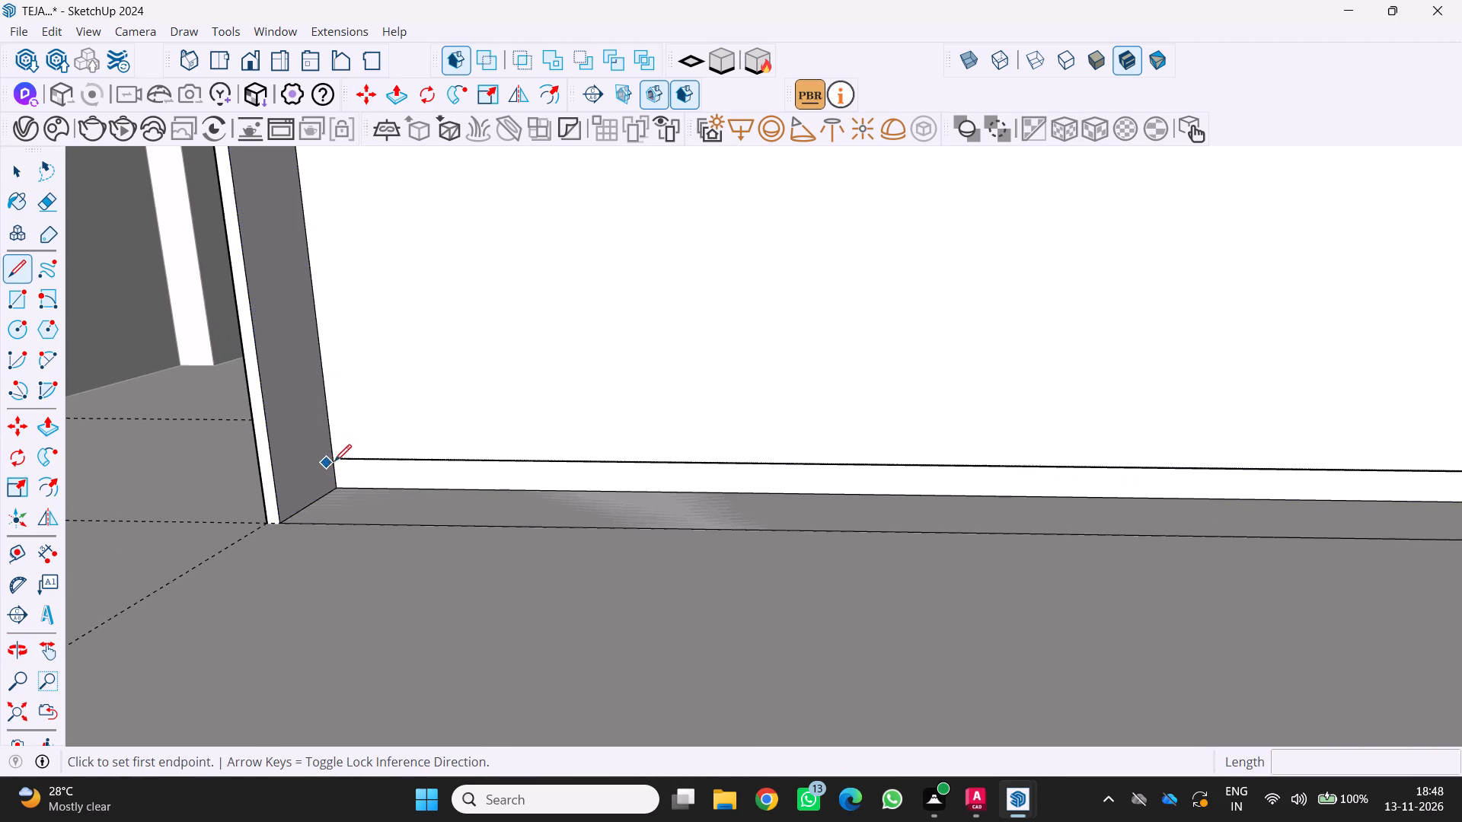
scroll(334, 461, up, 1)
click(346, 455)
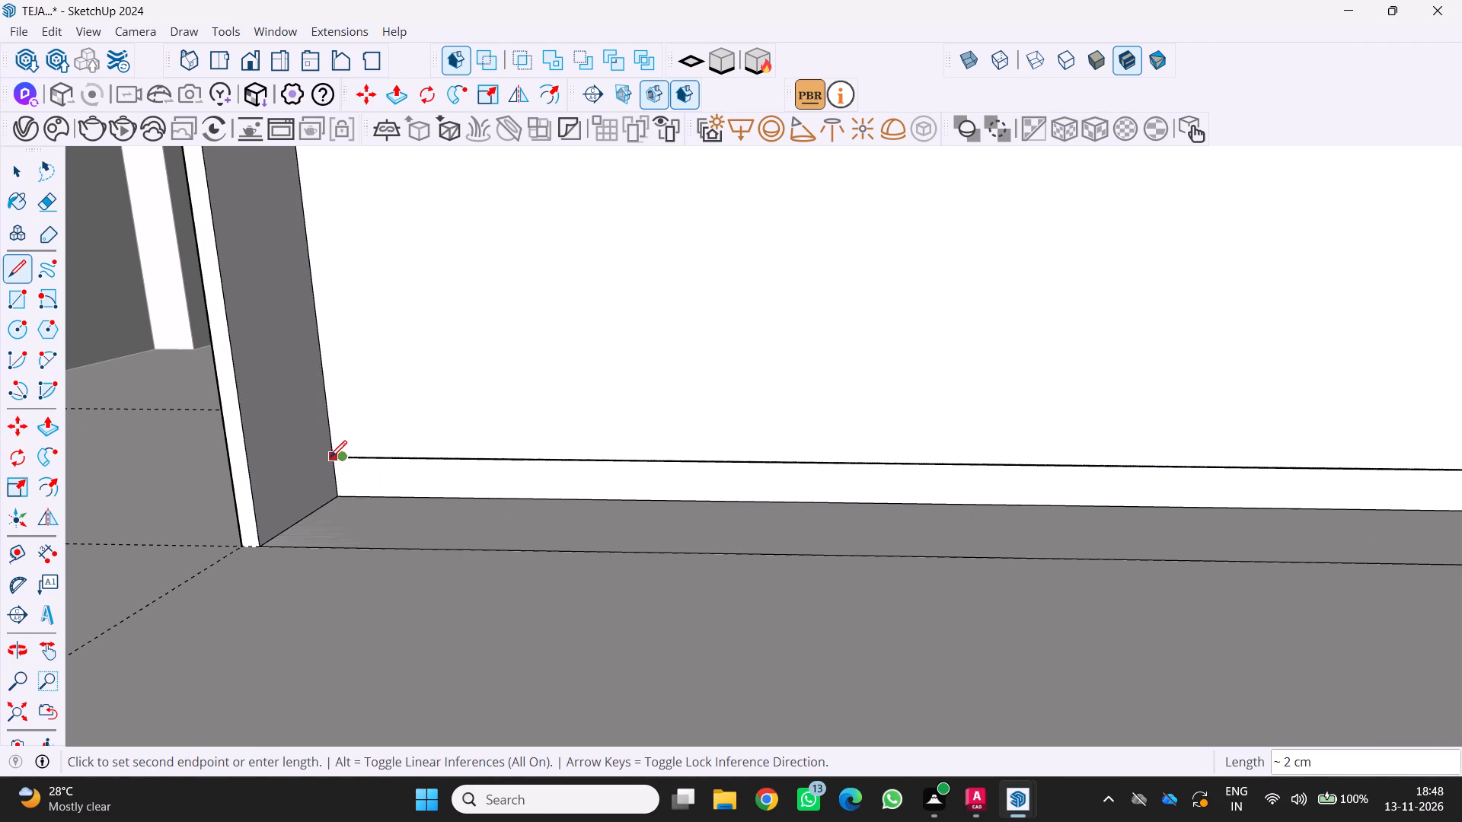
click(330, 457)
key(space)
Copy the recessed panel's vertical edge from the refrigerator end 294 cm to the opposite end, dividing the span into 5 equal panels.
scroll(356, 504, down, 4)
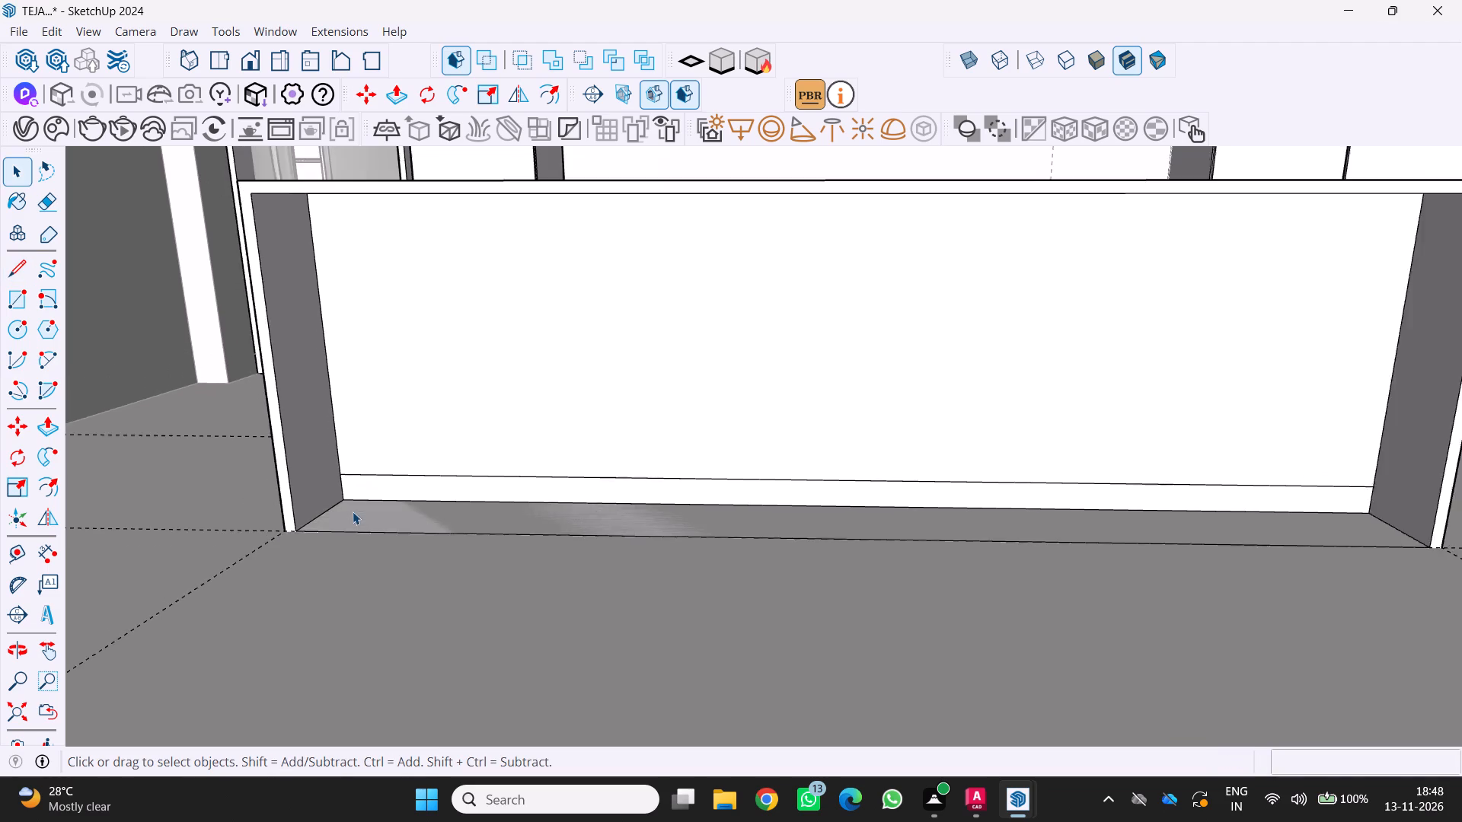
scroll(353, 511, down, 6)
scroll(450, 574, down, 4)
middle_drag(454, 578, 356, 613)
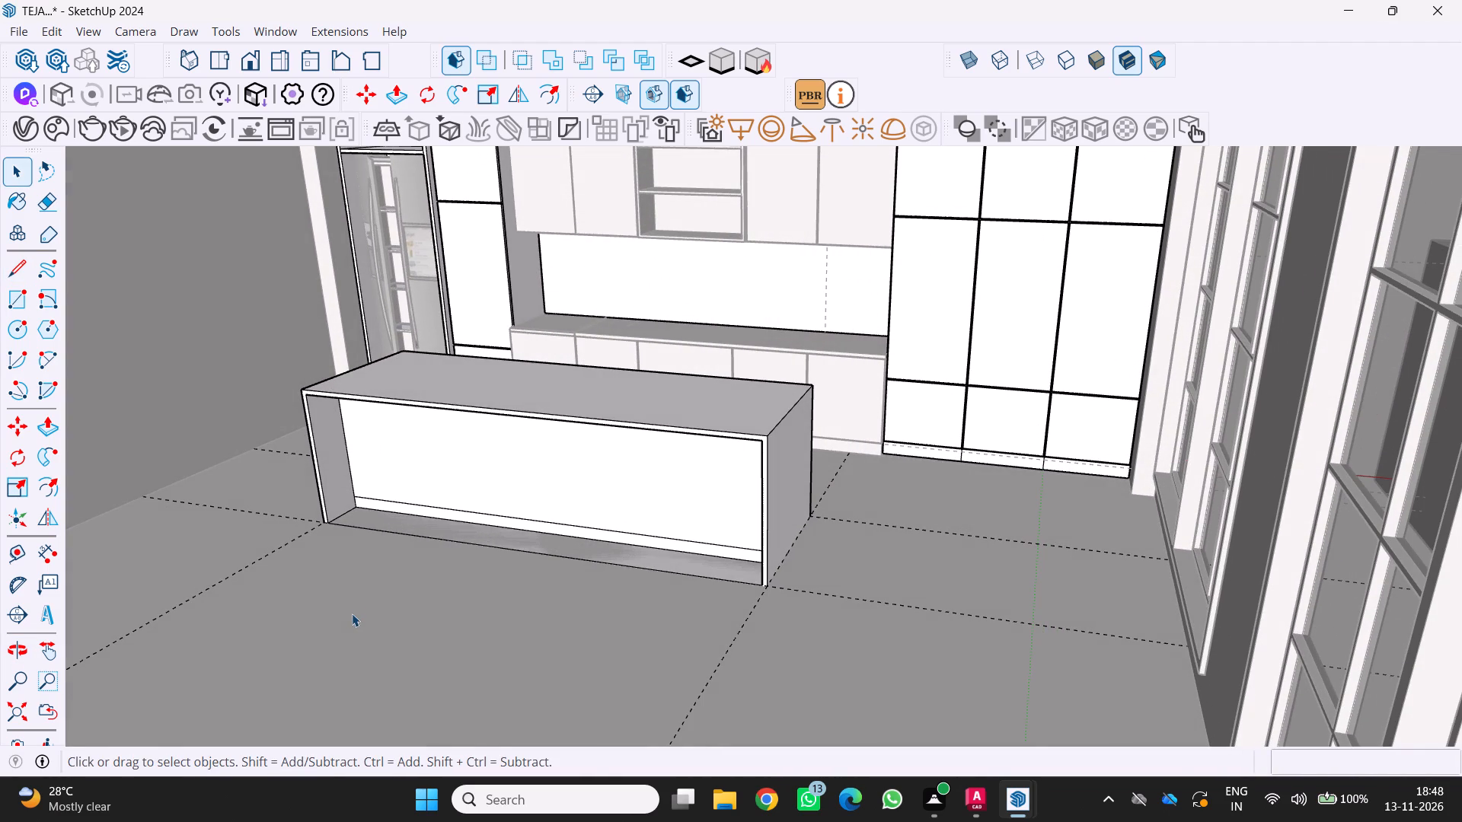
middle_drag(350, 612, 423, 578)
scroll(391, 433, up, 6)
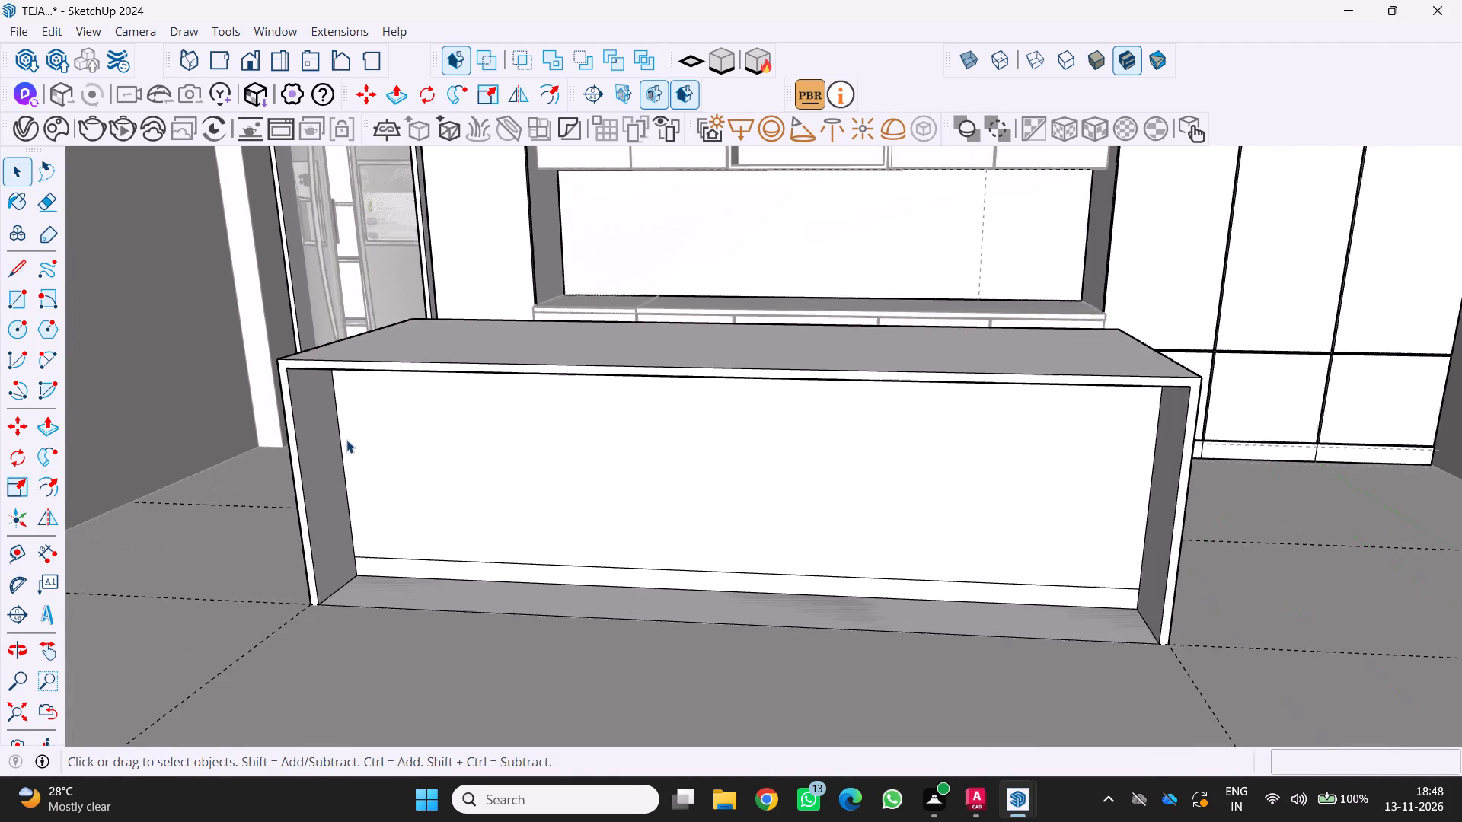
scroll(346, 440, up, 1)
click(339, 442)
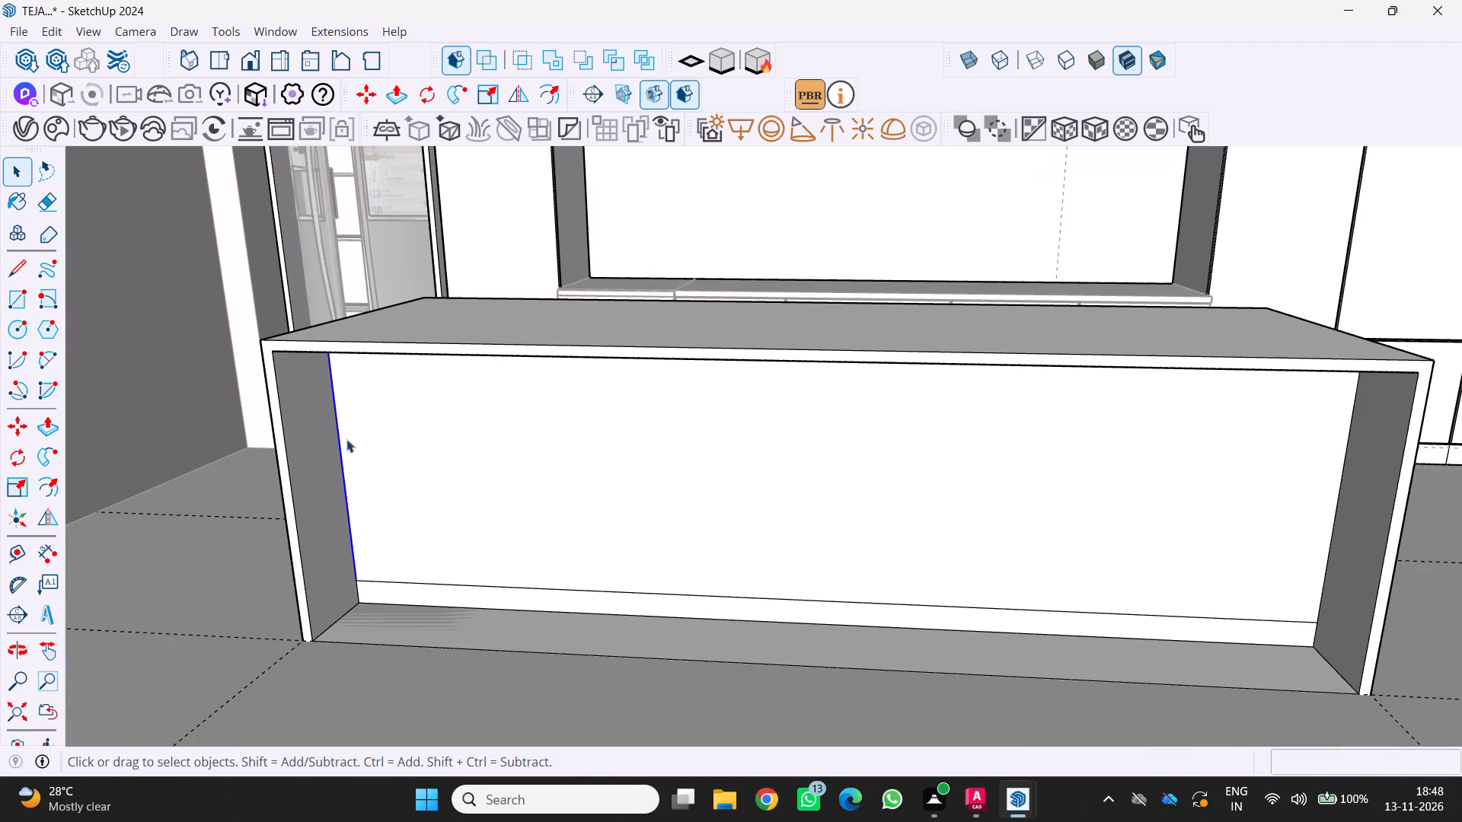
key(m)
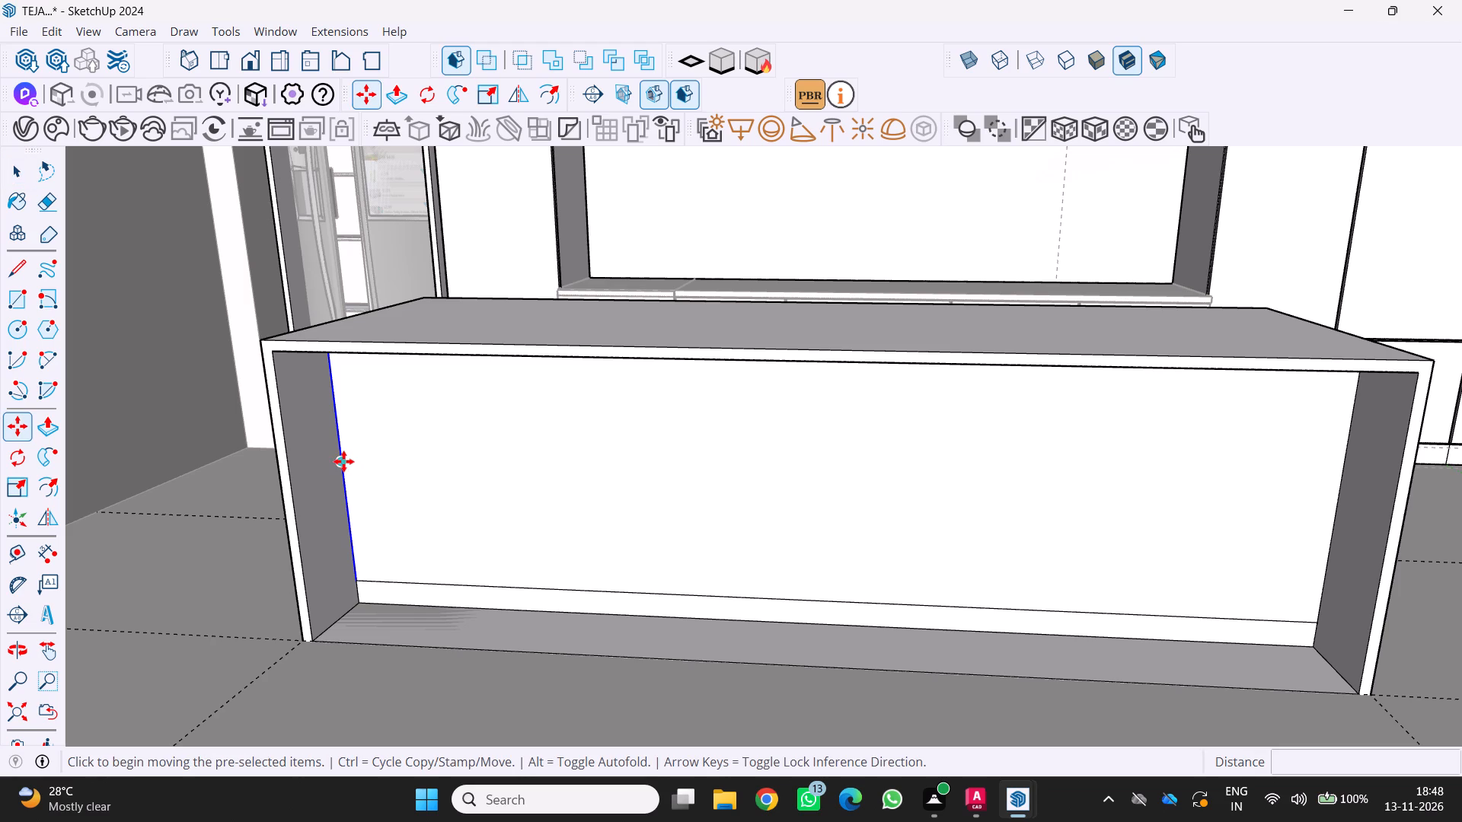
scroll(350, 574, up, 3)
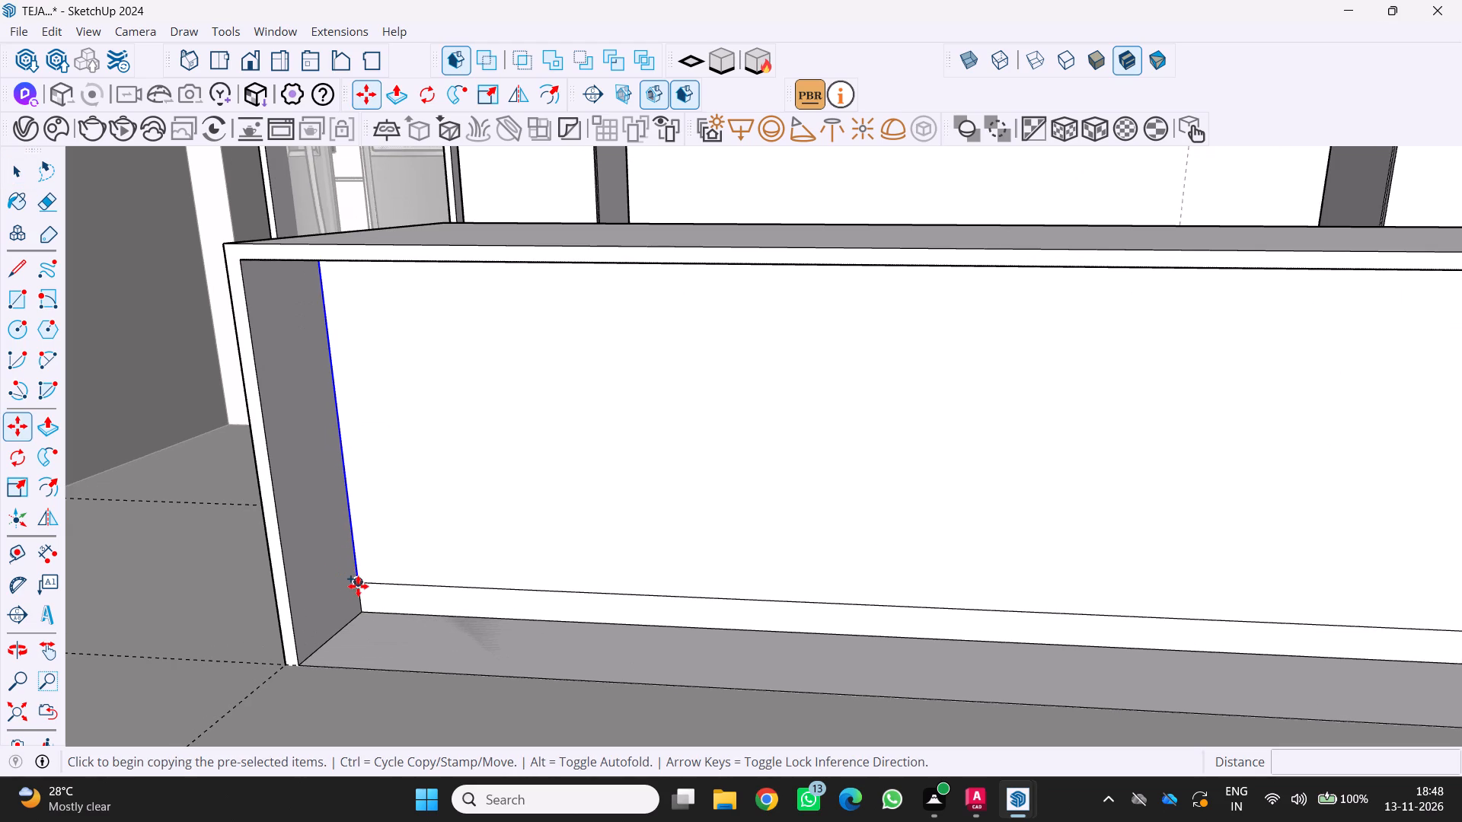
click(358, 586)
scroll(373, 580, down, 7)
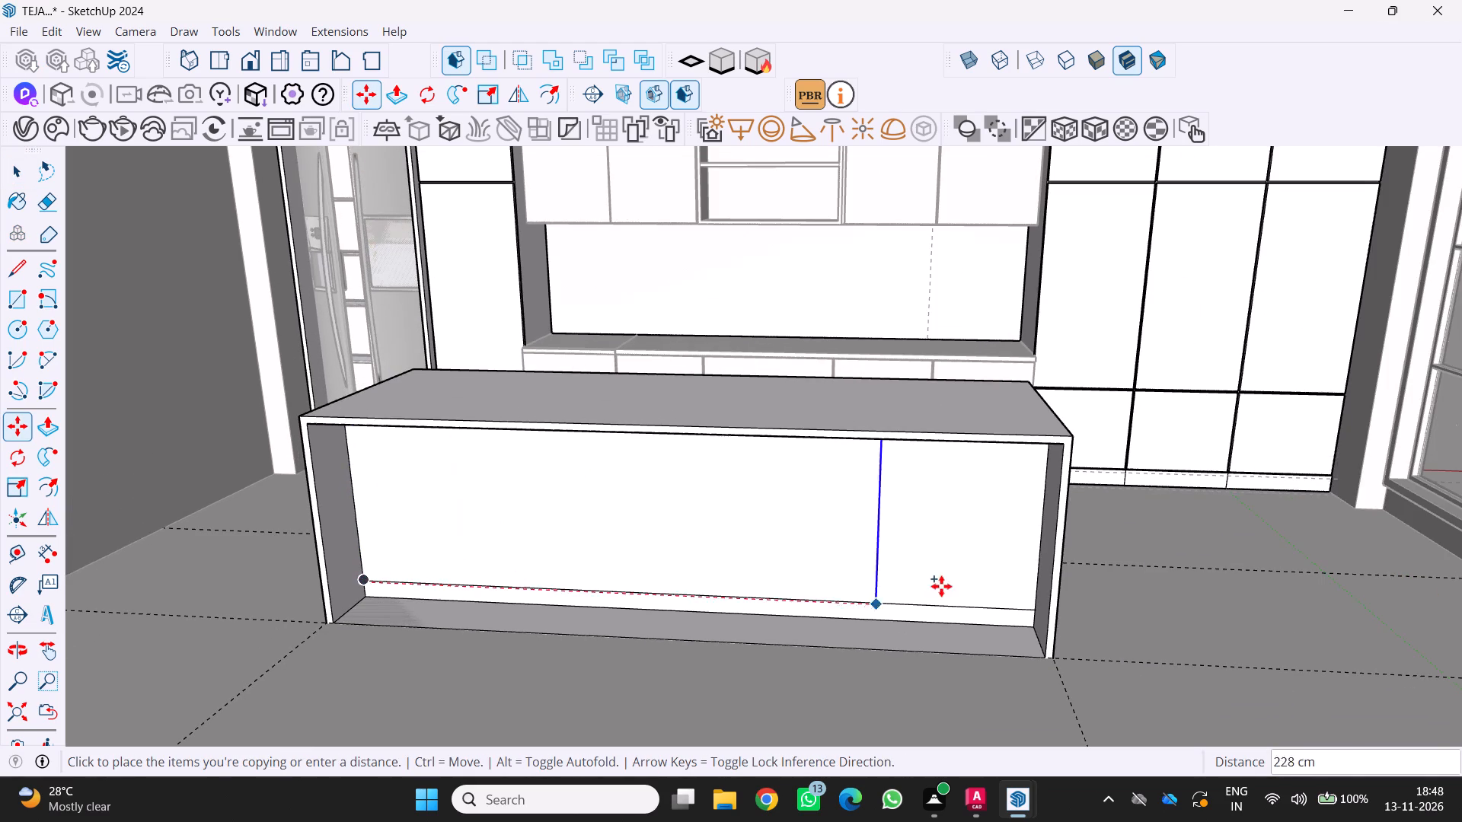
scroll(1016, 592, up, 8)
click(1043, 614)
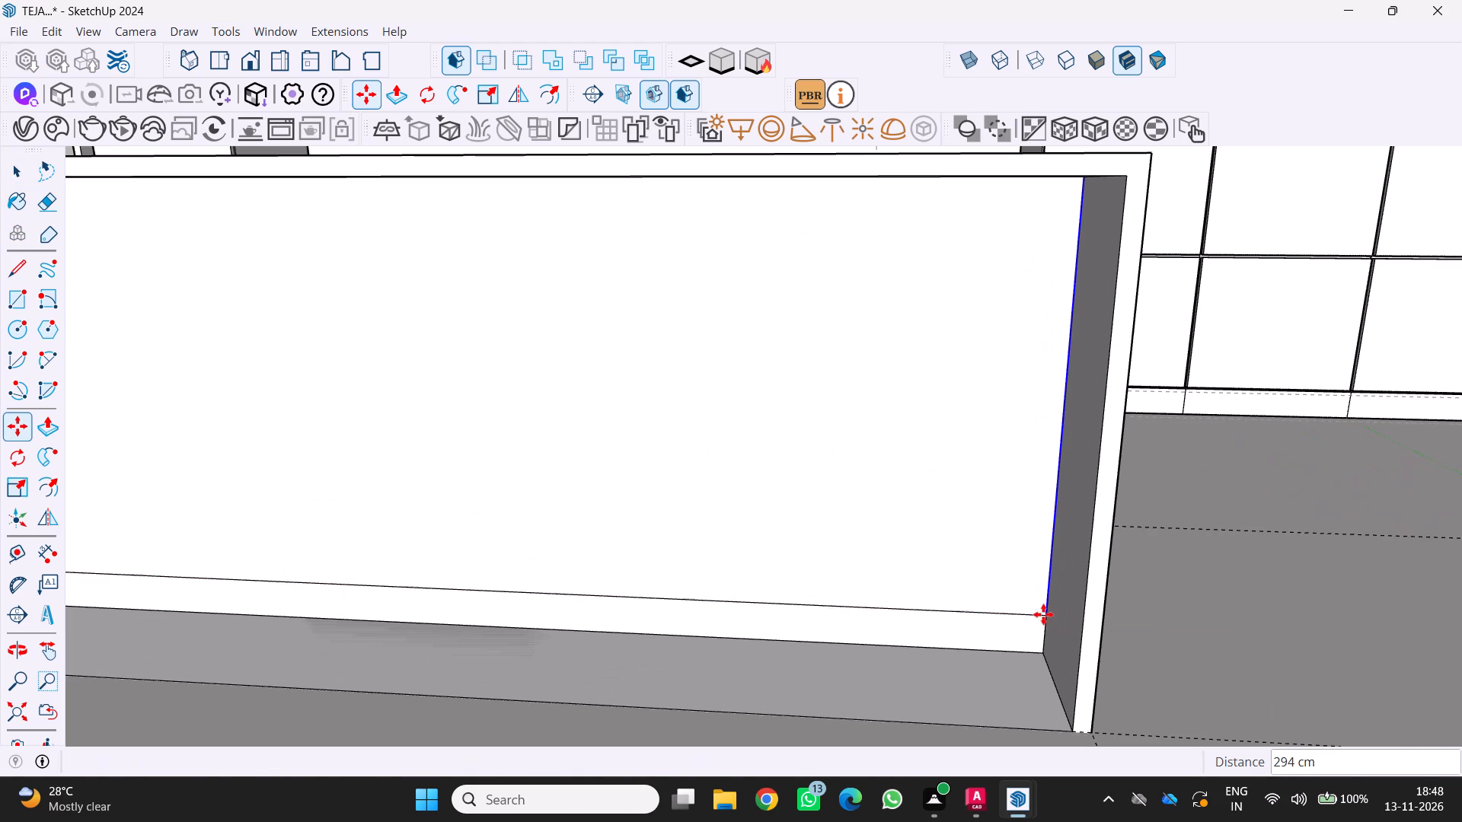
text(5/)
key(Return)
scroll(1007, 629, down, 10)
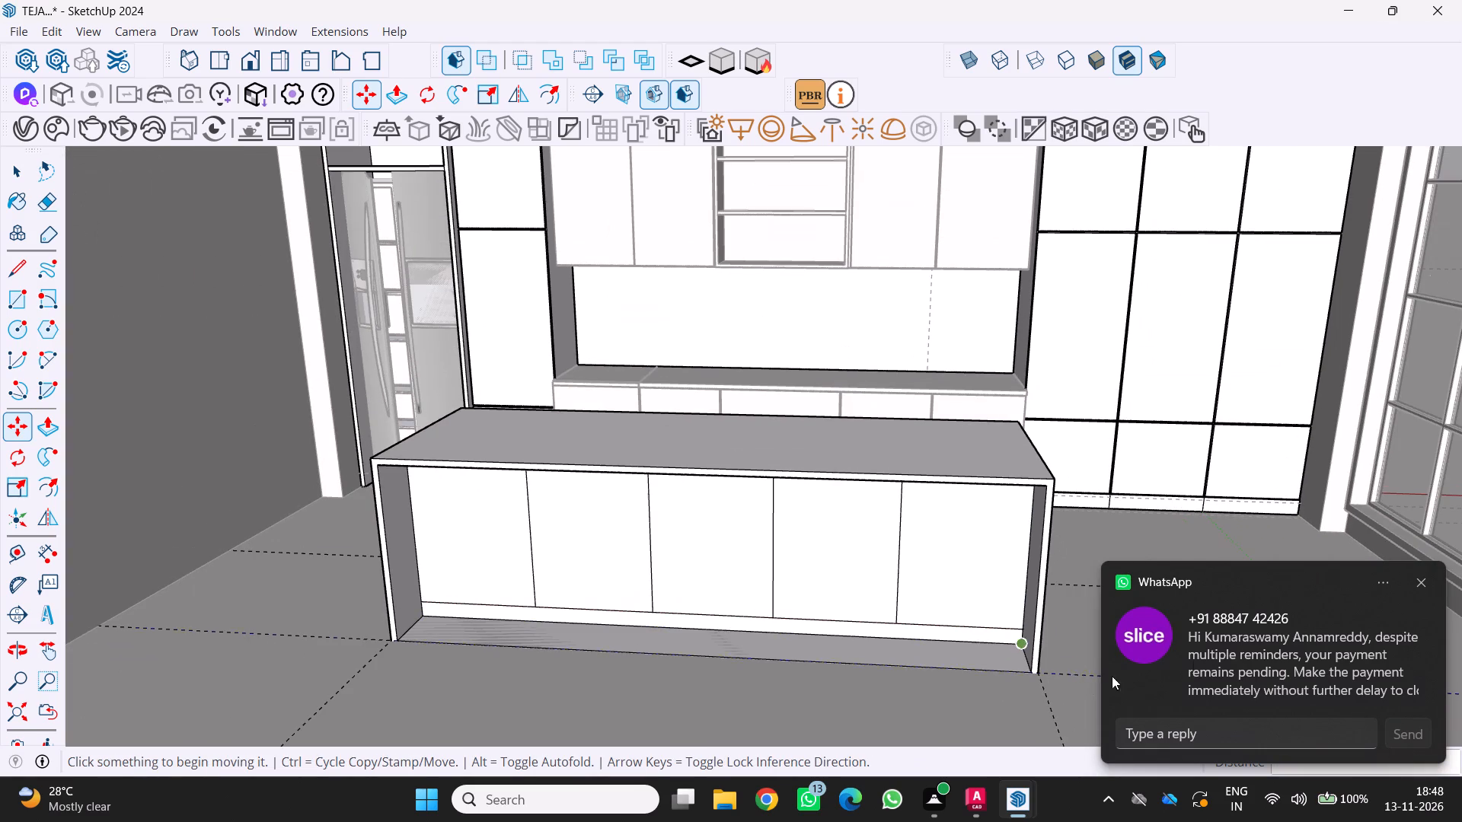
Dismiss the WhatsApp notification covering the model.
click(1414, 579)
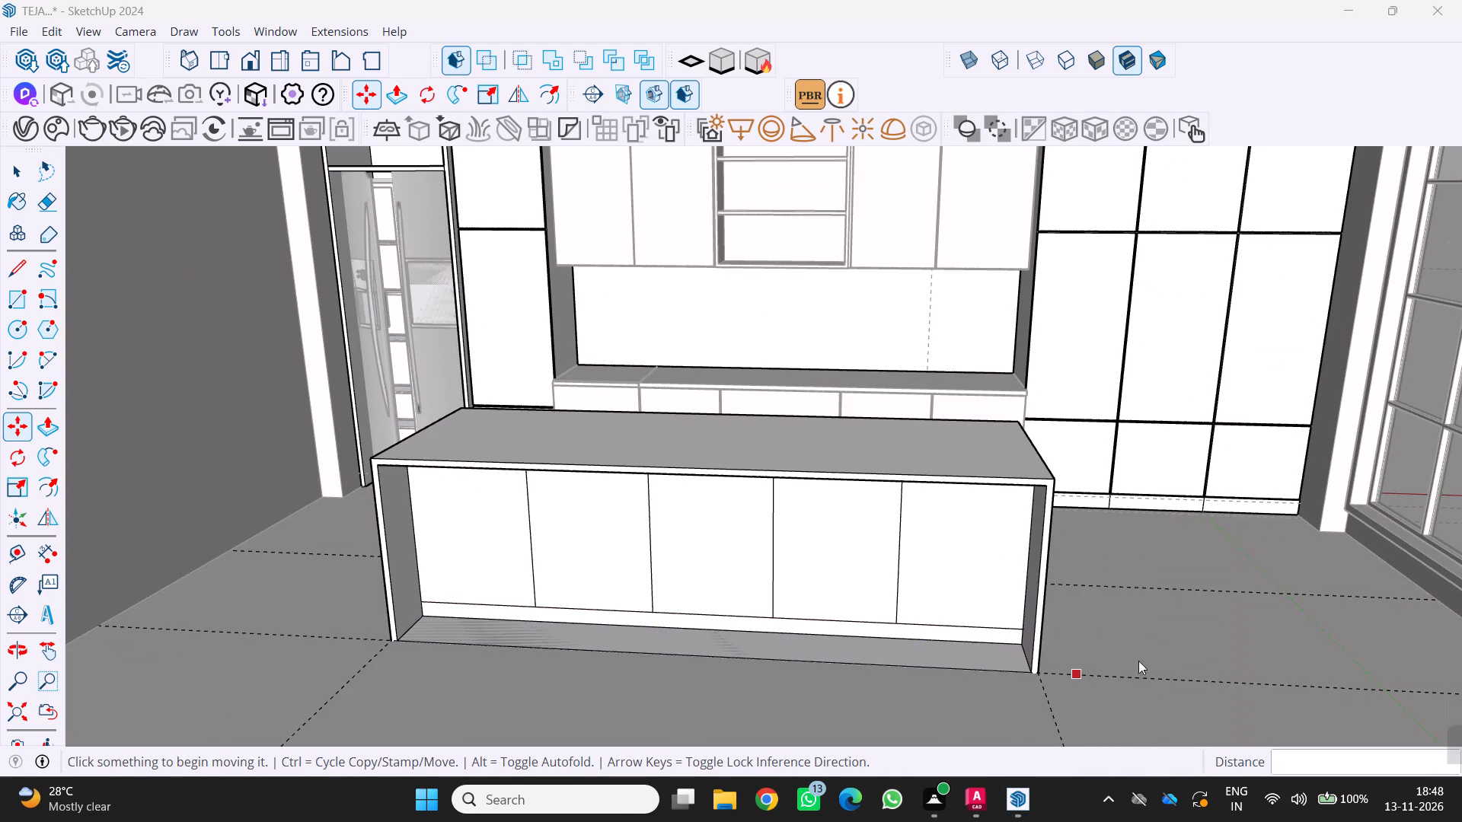
Examine the island's divided front and plinth strip from low and raised angles, and against the cabinet wall.
scroll(1113, 664, down, 4)
middle_drag(1087, 672, 1069, 609)
middle_drag(780, 718, 672, 680)
middle_click(668, 680)
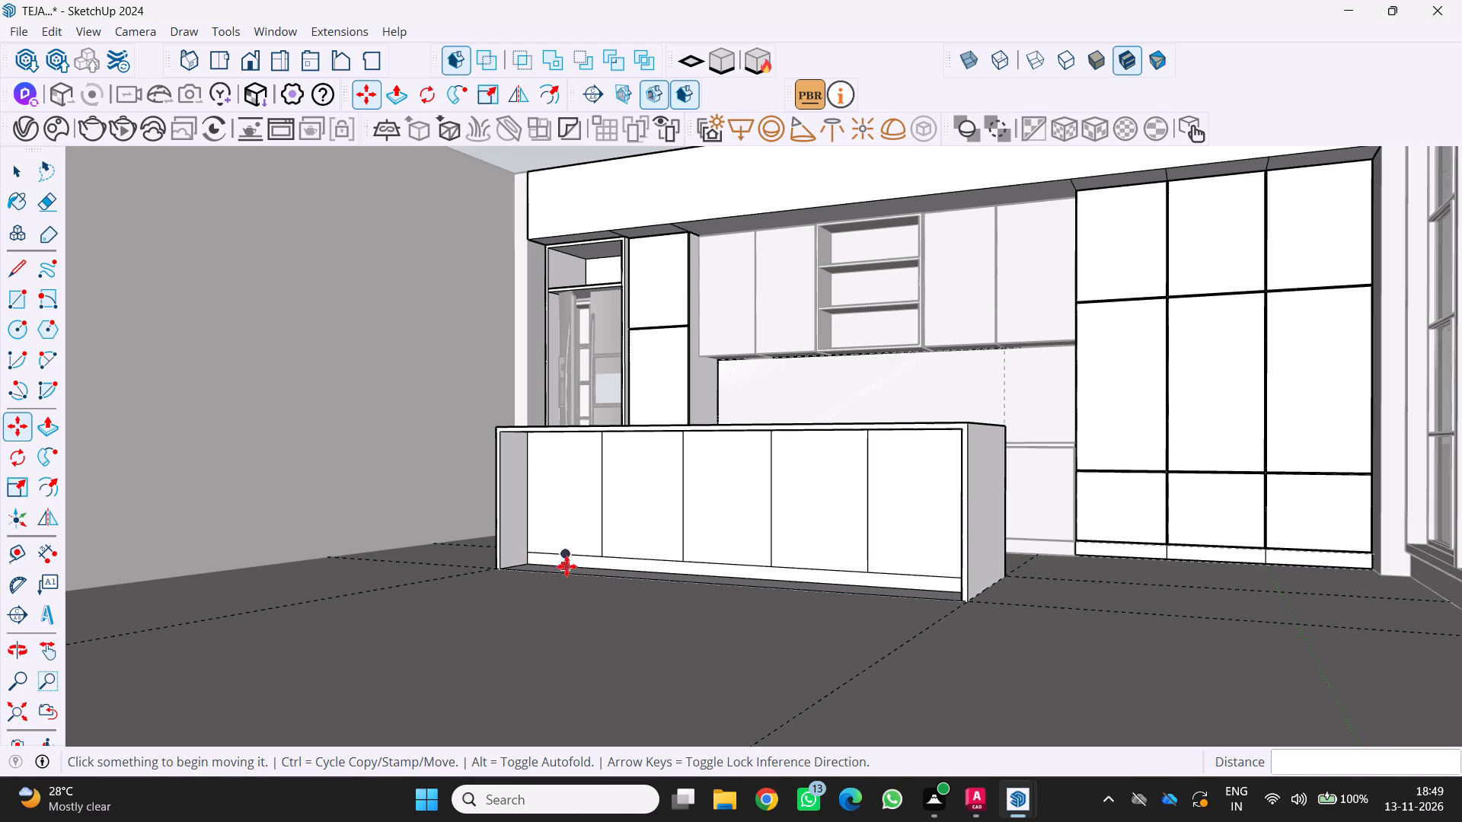
scroll(590, 576, up, 2)
middle_drag(585, 580, 618, 632)
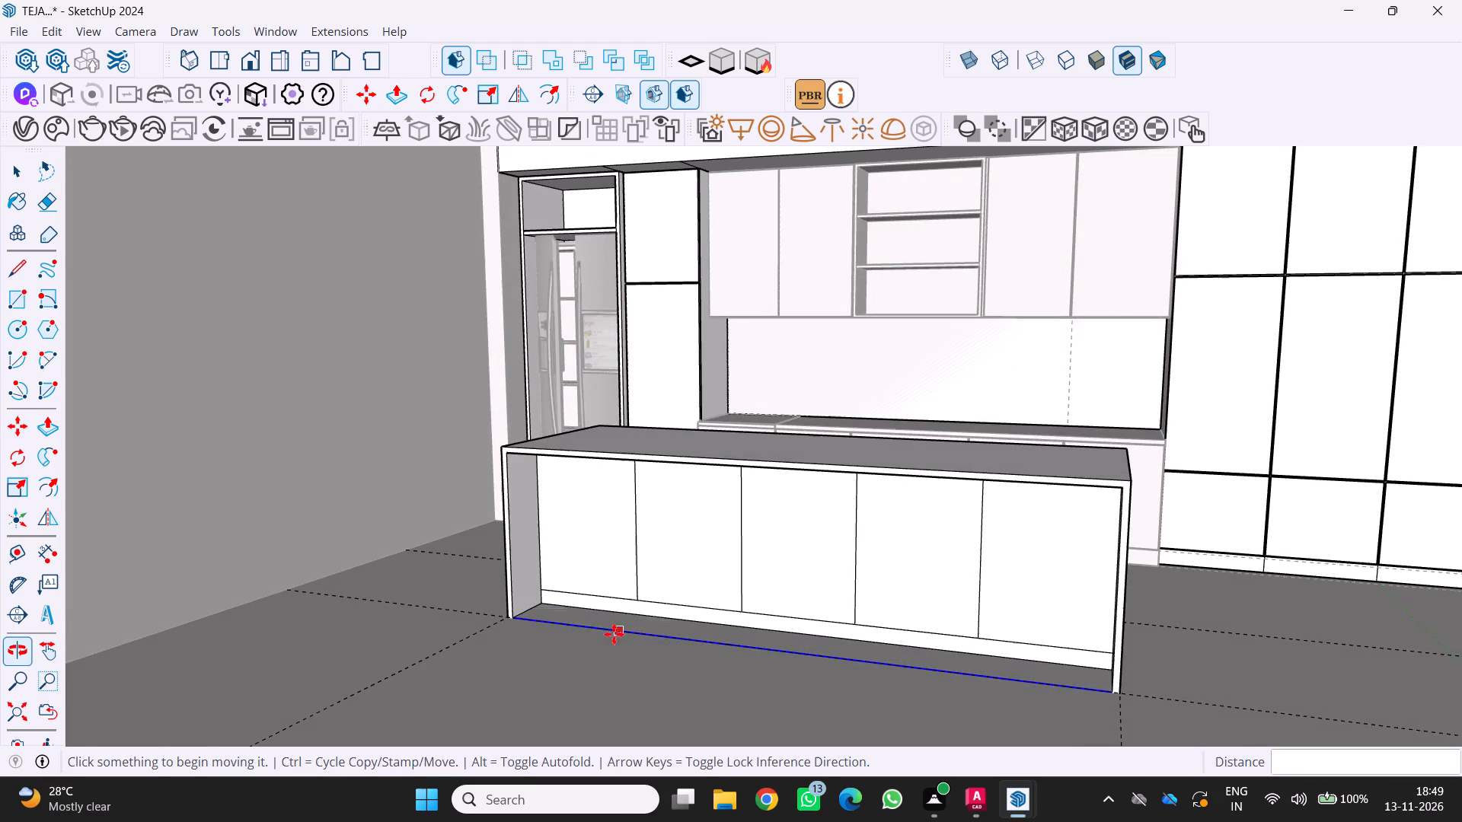
scroll(537, 656, down, 5)
middle_drag(536, 661, 625, 582)
middle_drag(711, 632, 713, 632)
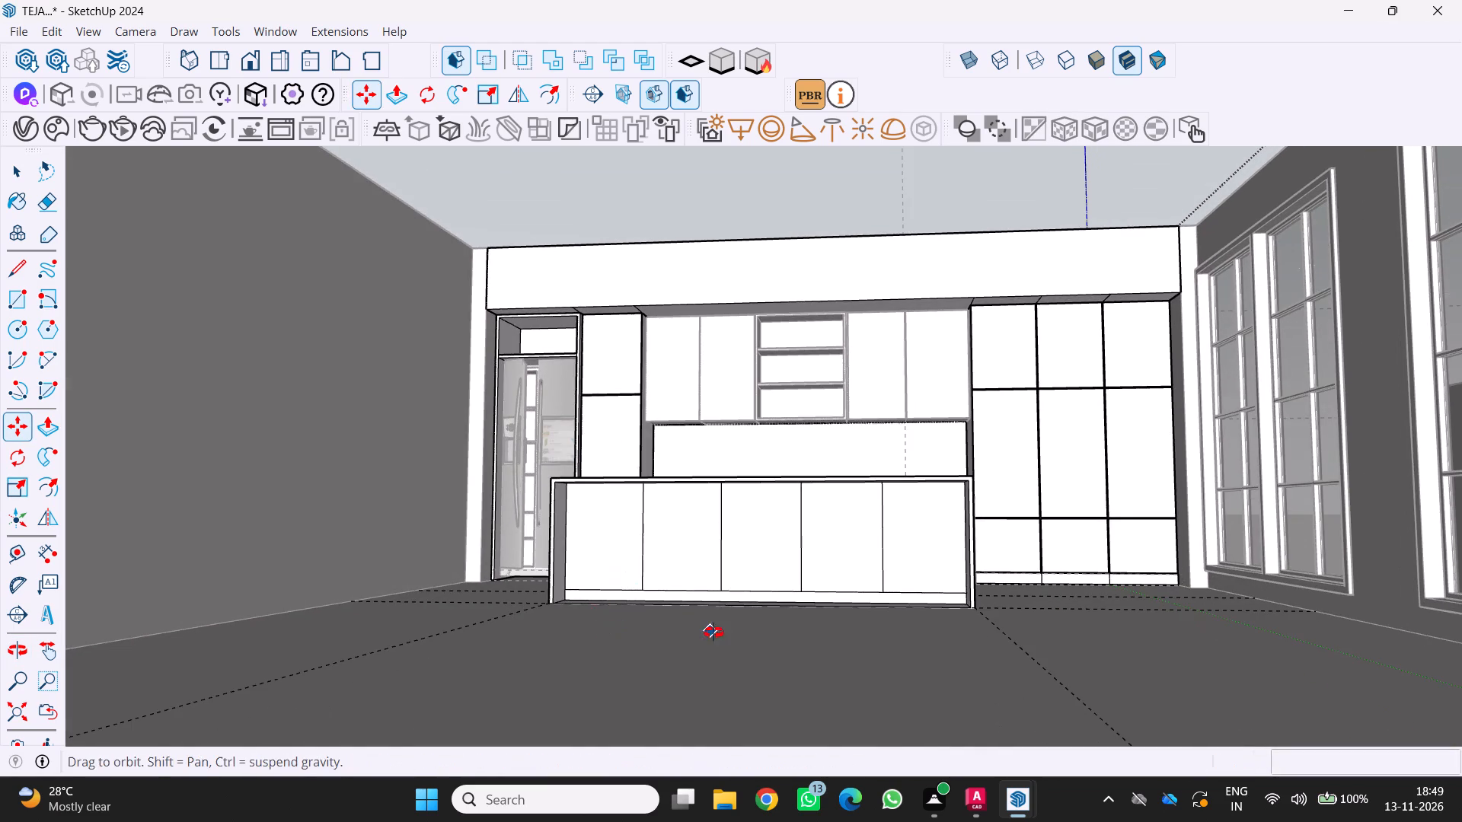
middle_drag(713, 632, 755, 639)
scroll(753, 639, up, 1)
middle_click(755, 639)
scroll(692, 640, down, 2)
middle_drag(672, 672, 616, 725)
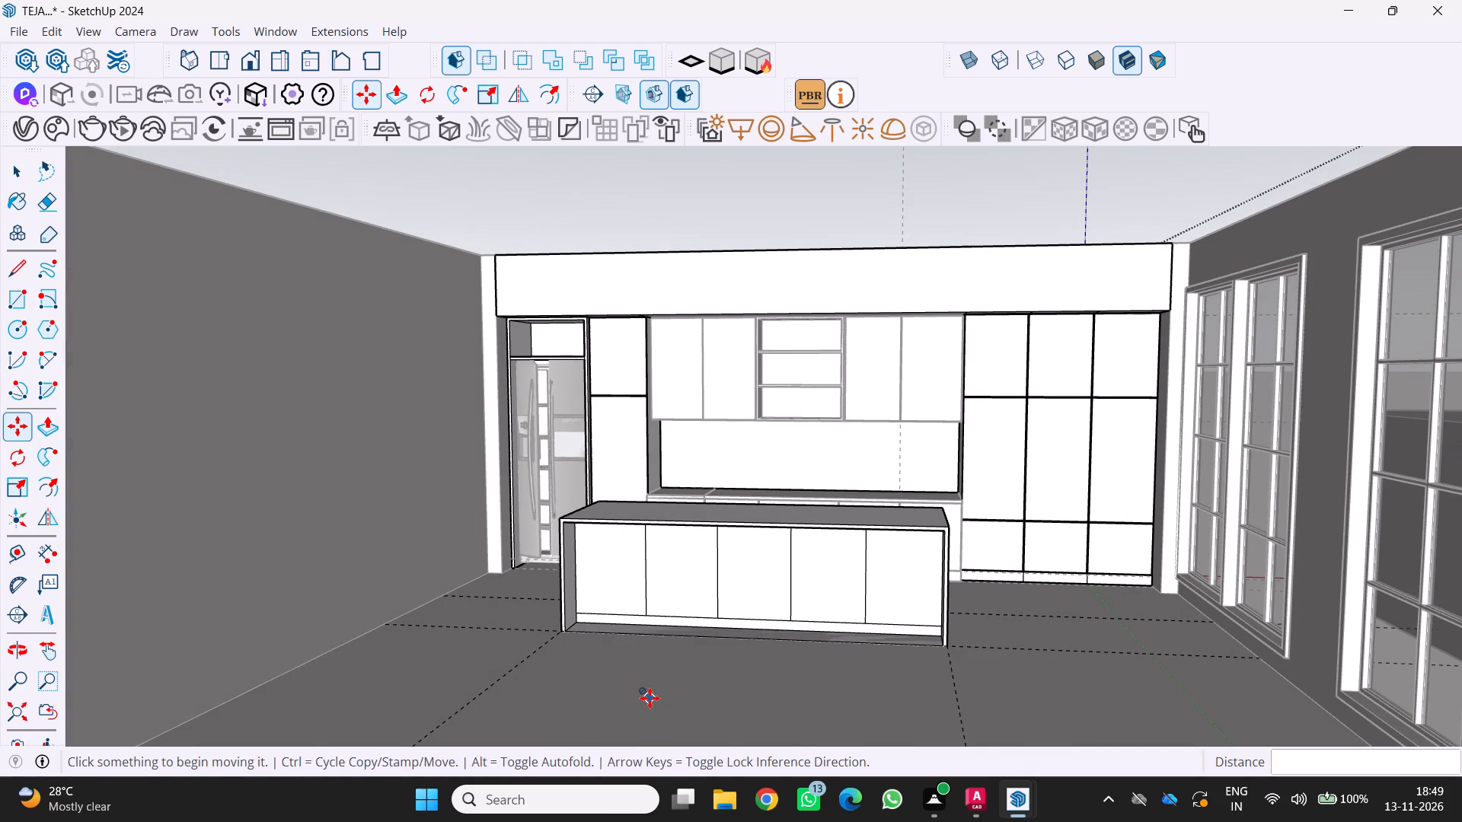
middle_drag(657, 711, 659, 733)
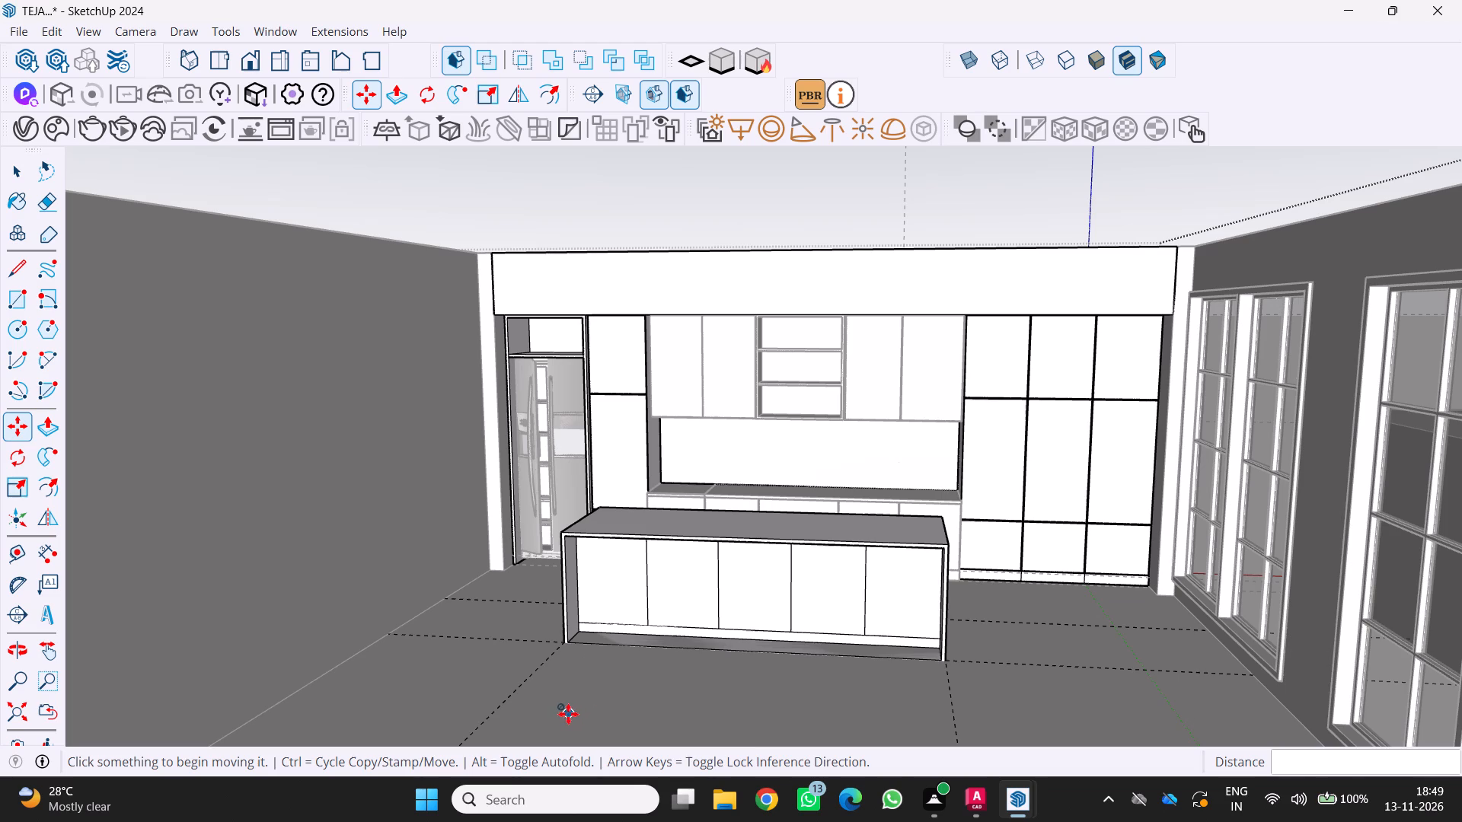
Offset the outline of the island front panel nearest the refrigerator 0.5 cm inward.
scroll(548, 689, up, 7)
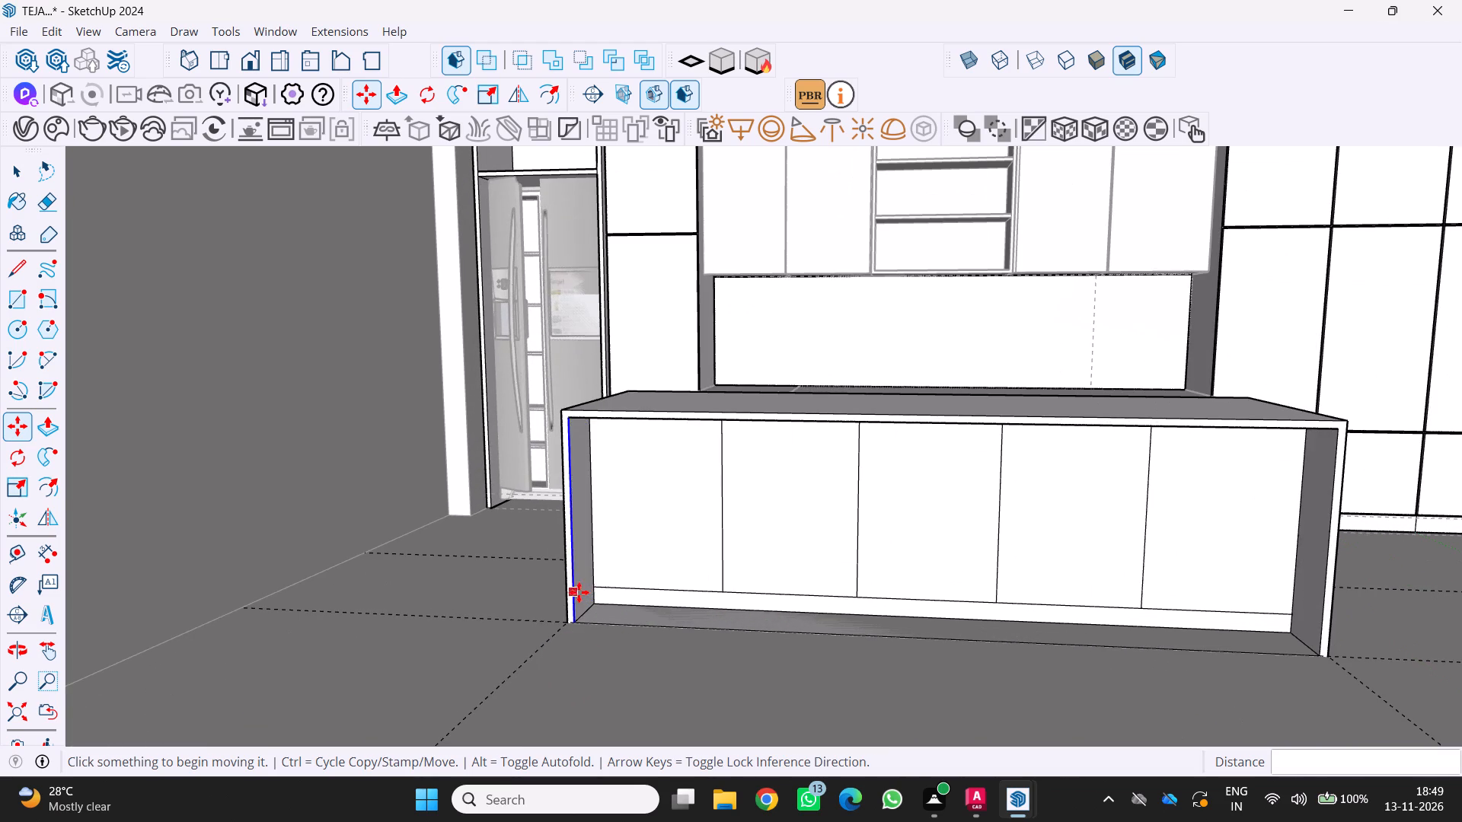
key(f)
click(614, 533)
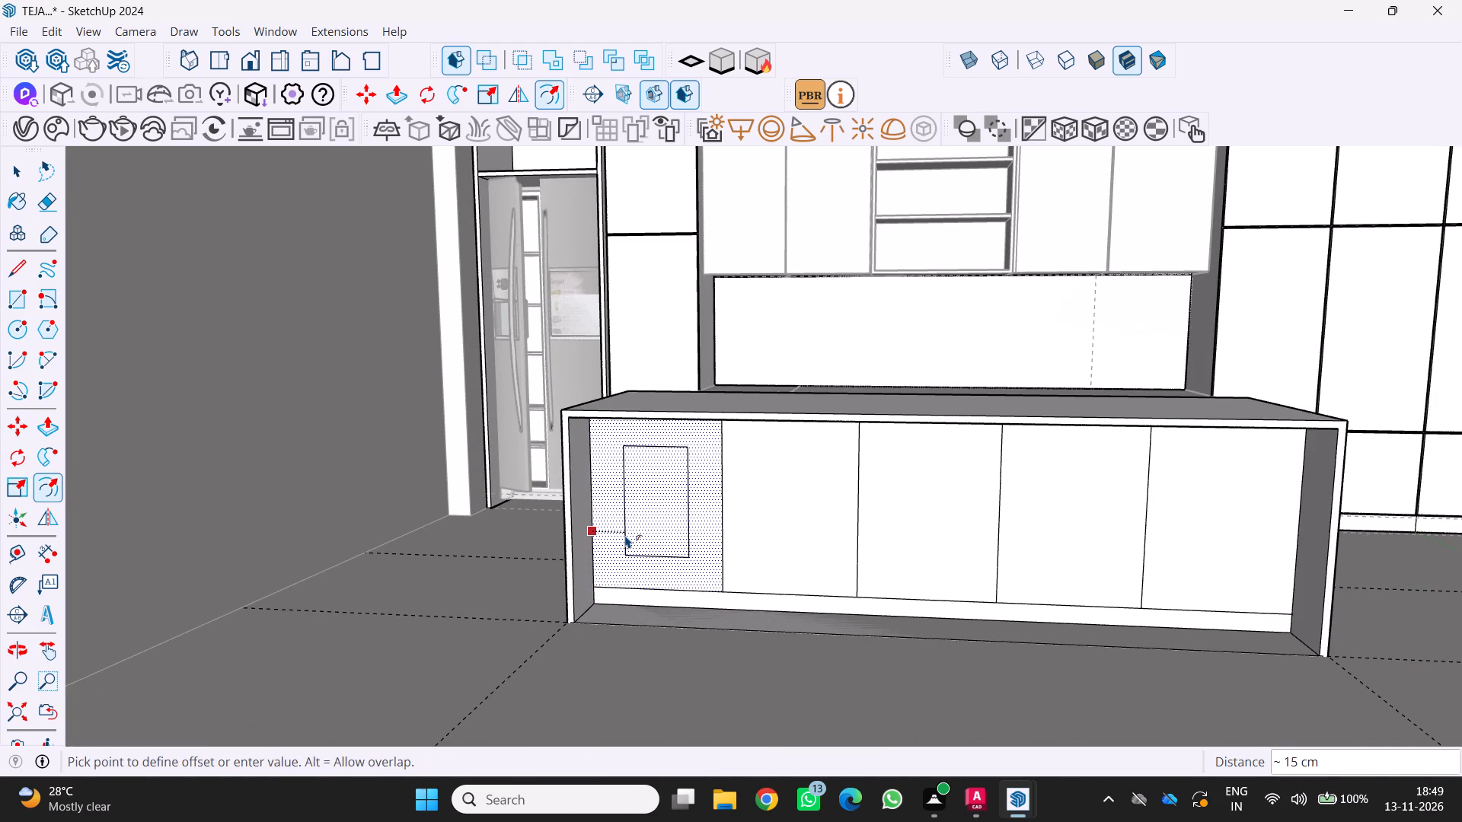
text(o.)
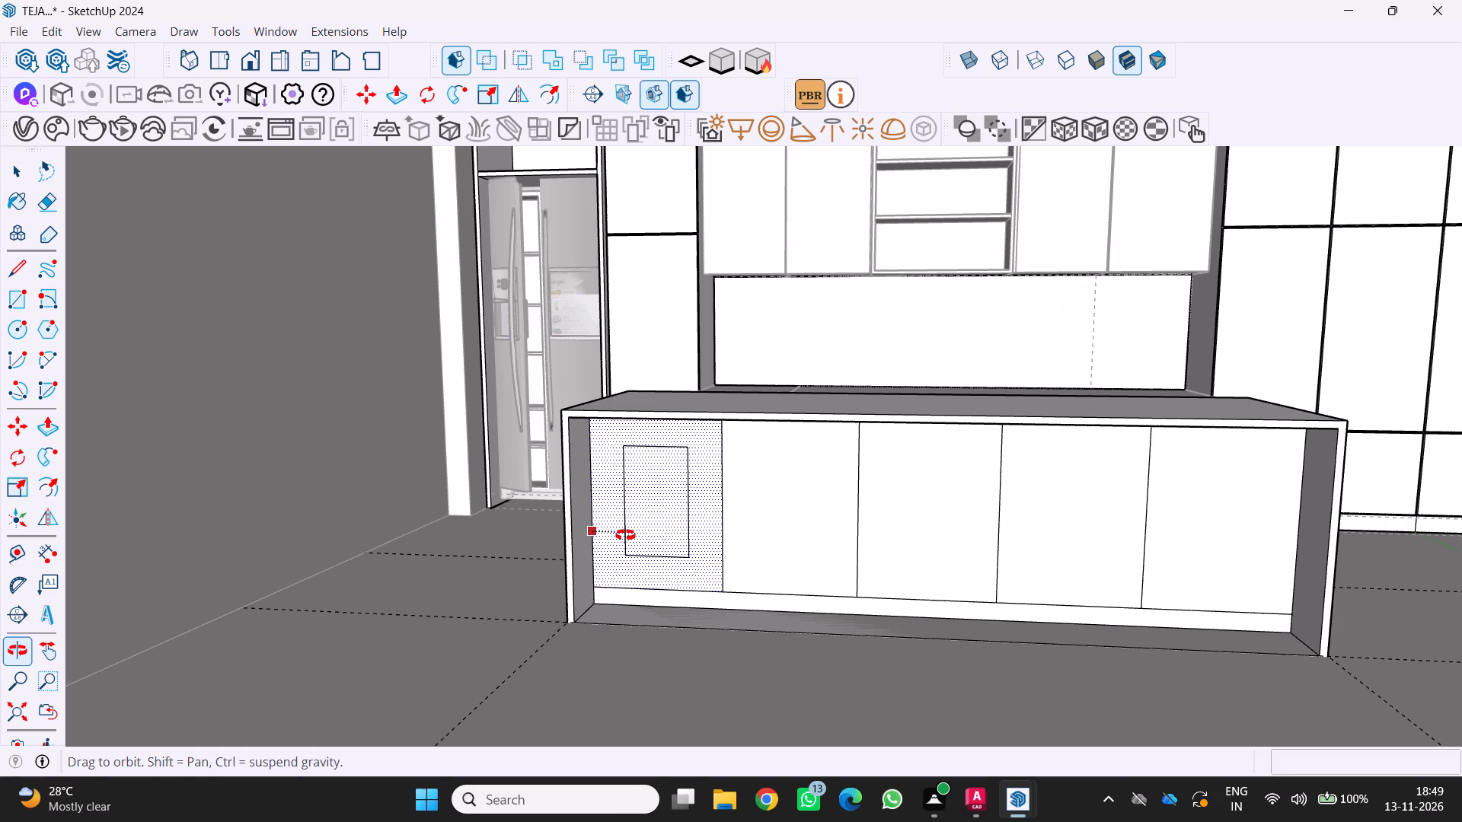
key(Escape)
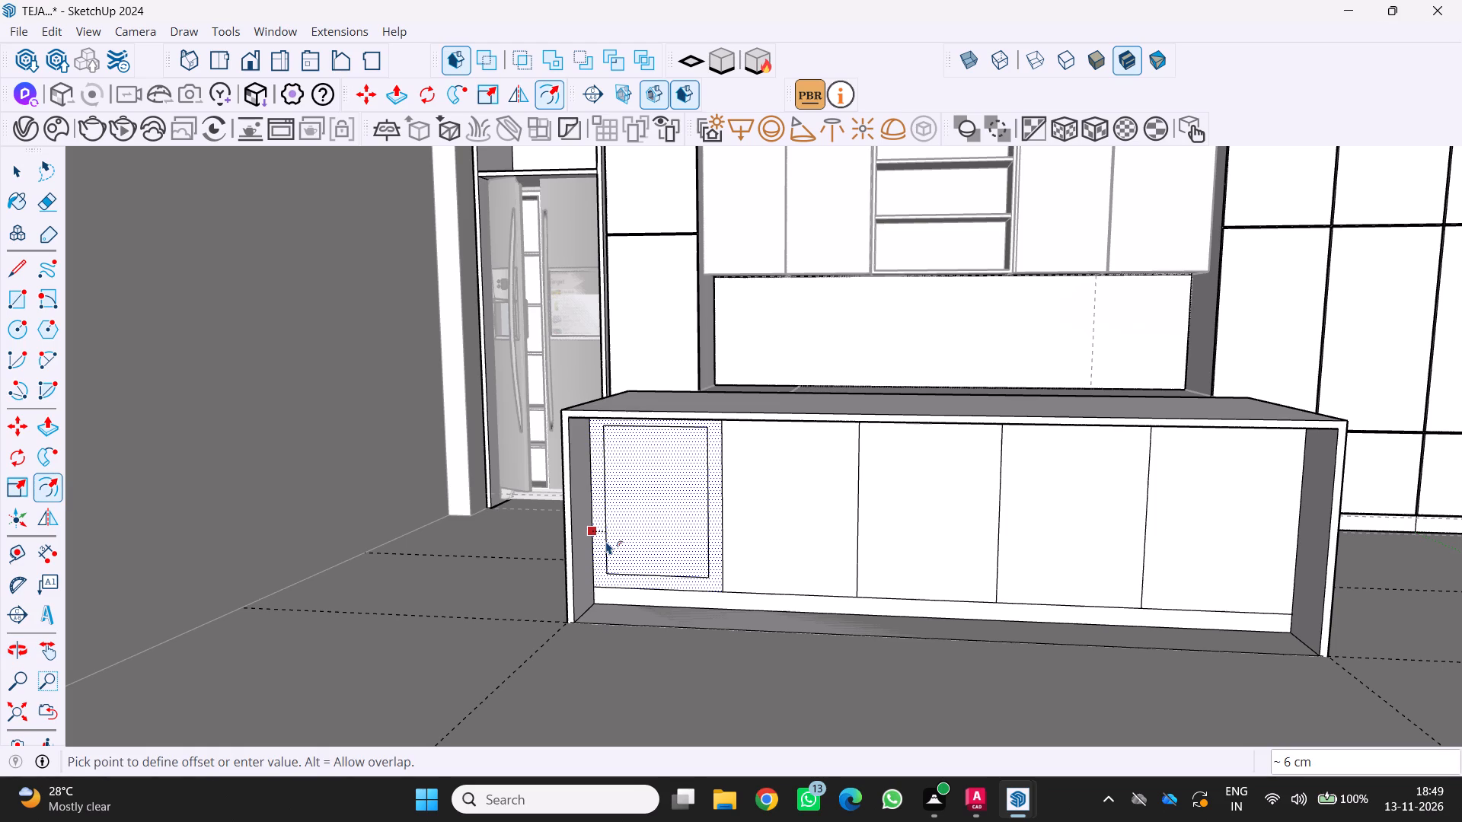
text(0.5)
key(Return)
Offset the outlines of the second and third island front panels from the refrigerator end 0.5 cm inward.
scroll(692, 513, up, 9)
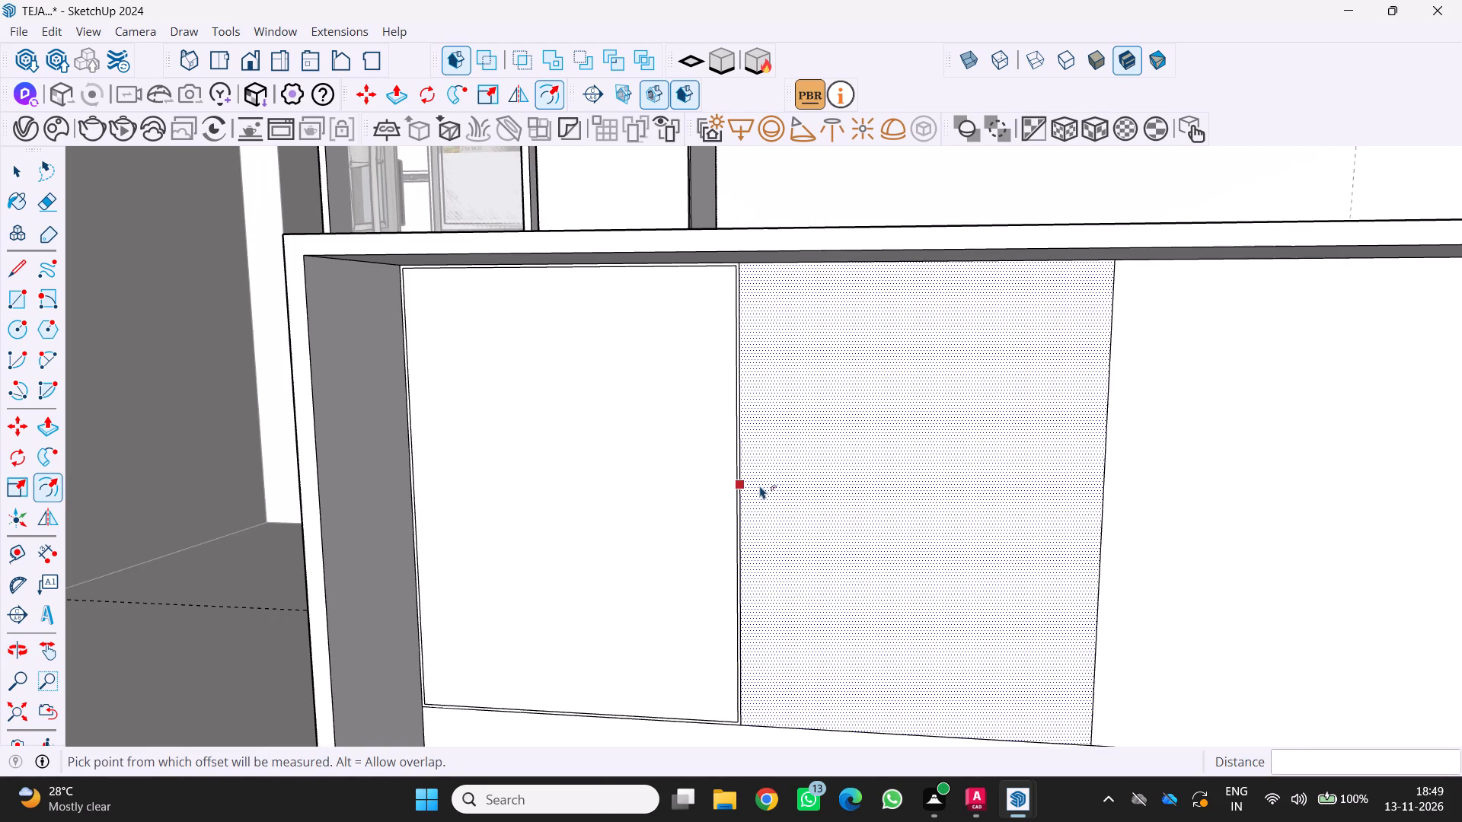
click(758, 486)
text(0.)
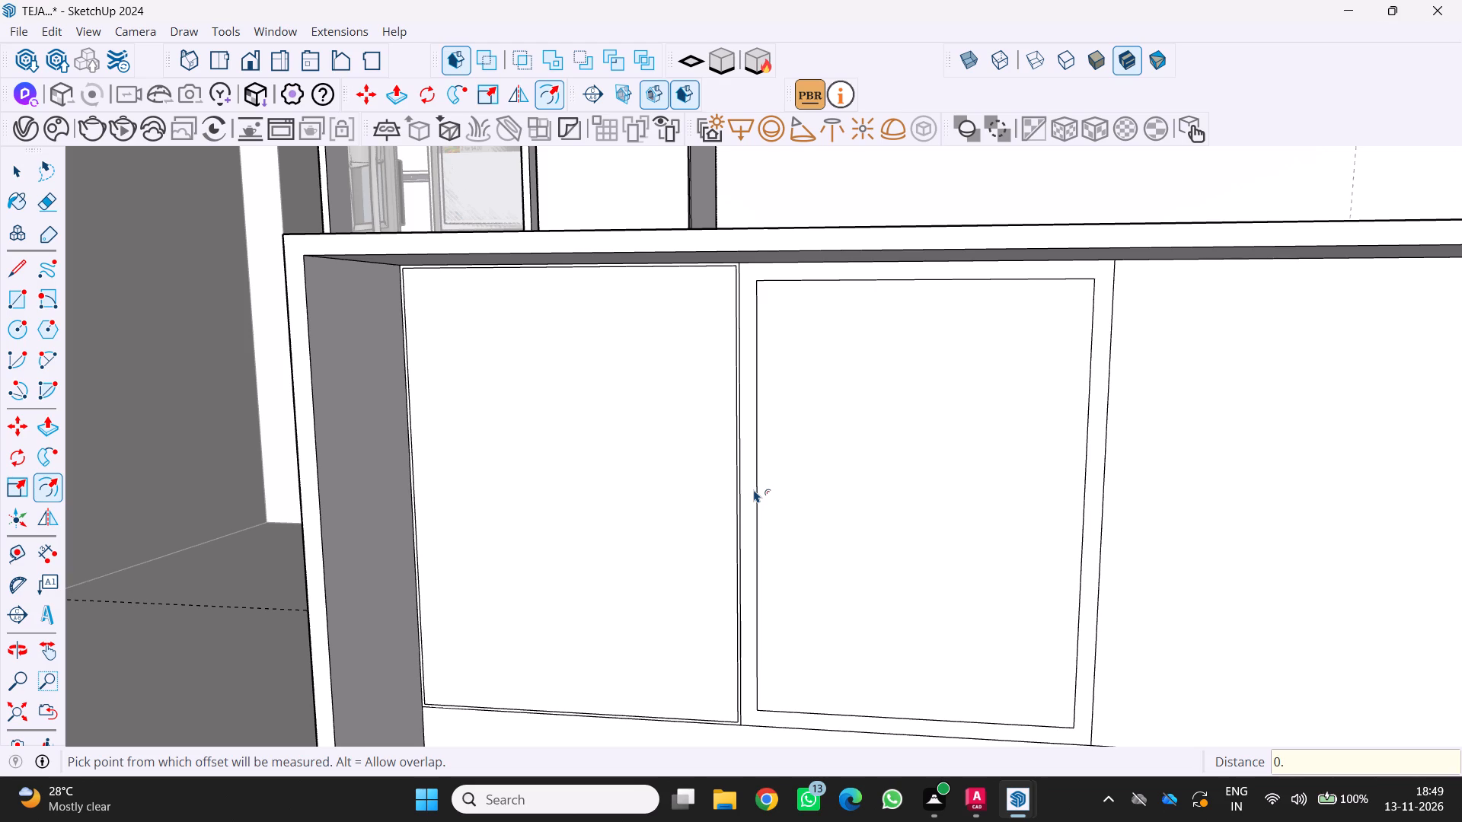
key(5)
key(Return)
scroll(722, 515, down, 3)
scroll(1142, 414, up, 3)
click(975, 480)
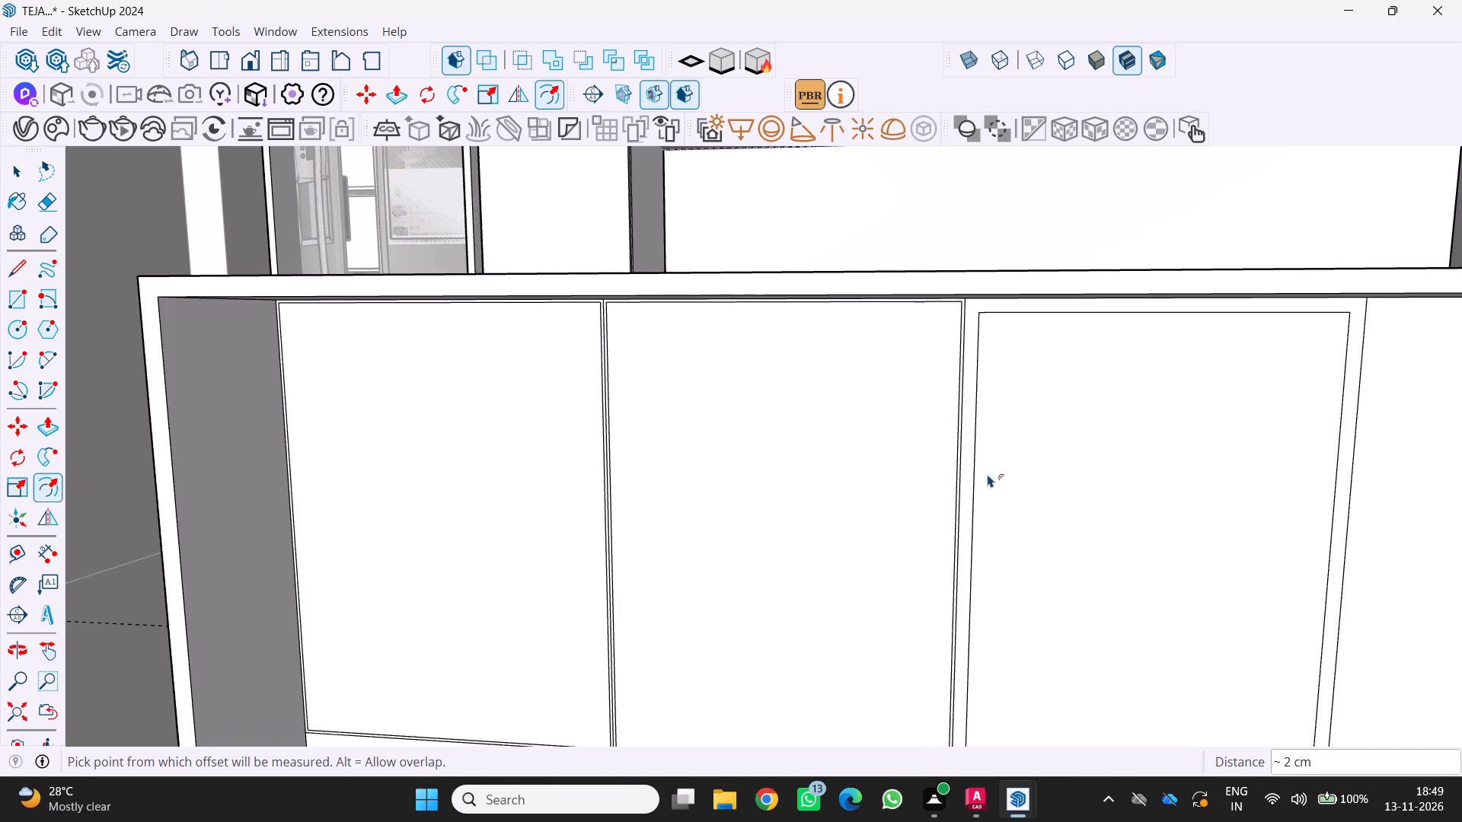
text(0.)
key(5)
key(Return)
Offset the outlines of the fourth and fifth island front panels 0.5 cm inward.
scroll(970, 486, down, 5)
scroll(1326, 424, up, 3)
scroll(1178, 470, down, 9)
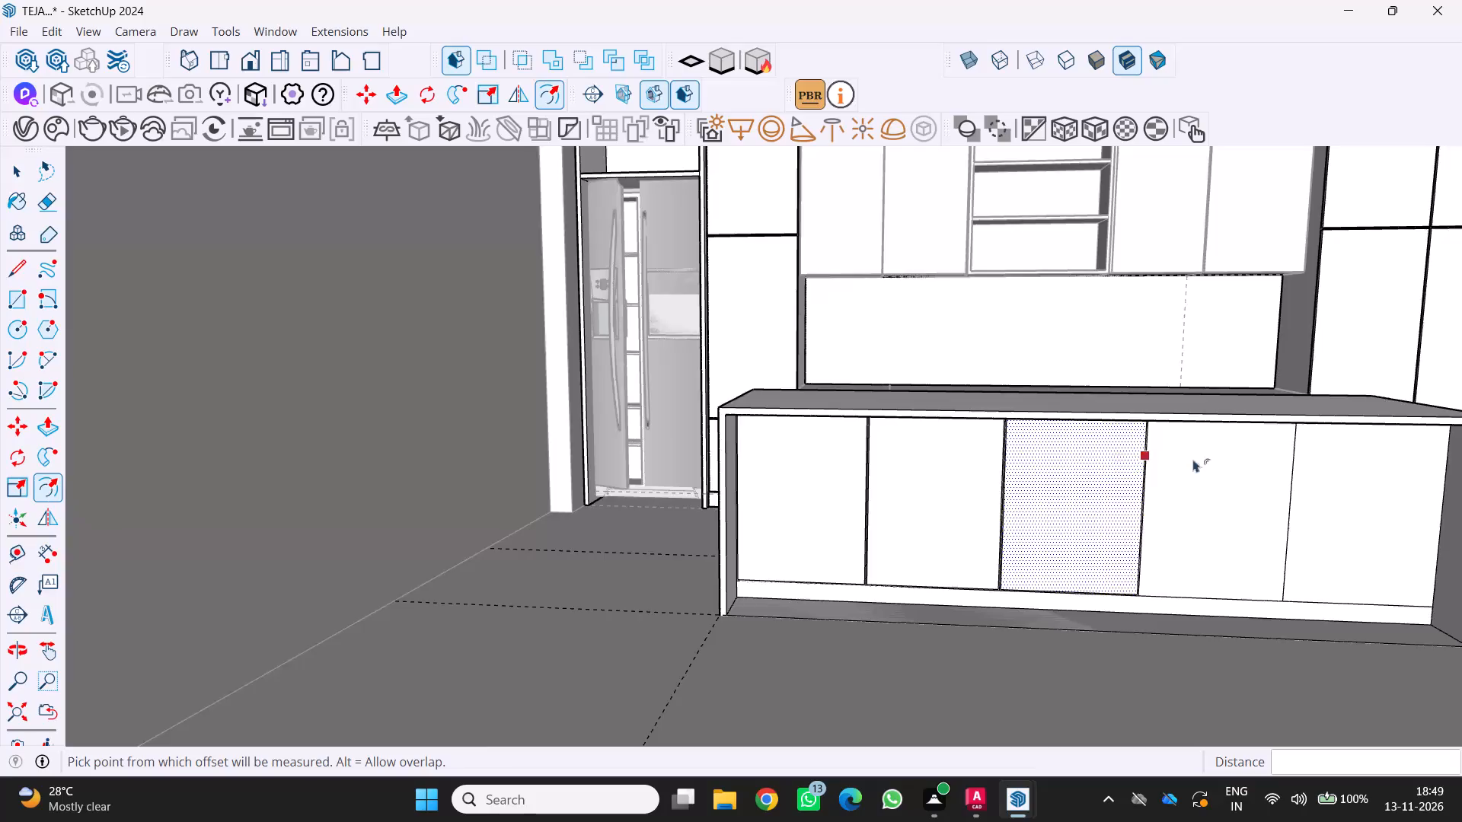
scroll(1212, 462, up, 3)
click(1151, 483)
text(0.)
key(5)
key(Return)
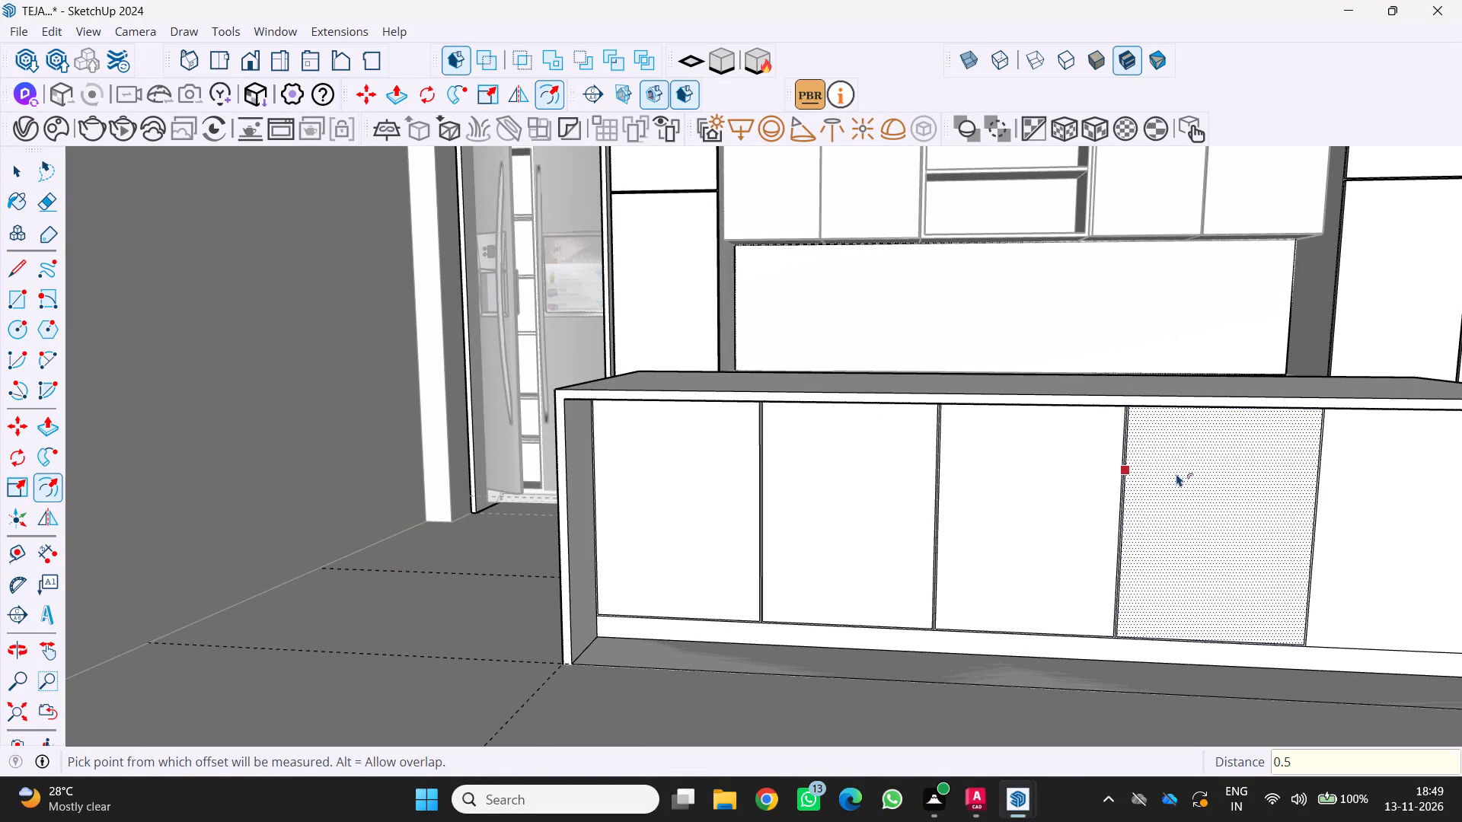
middle_drag(1192, 489, 1011, 505)
scroll(1096, 550, up, 2)
middle_drag(1100, 553, 1146, 520)
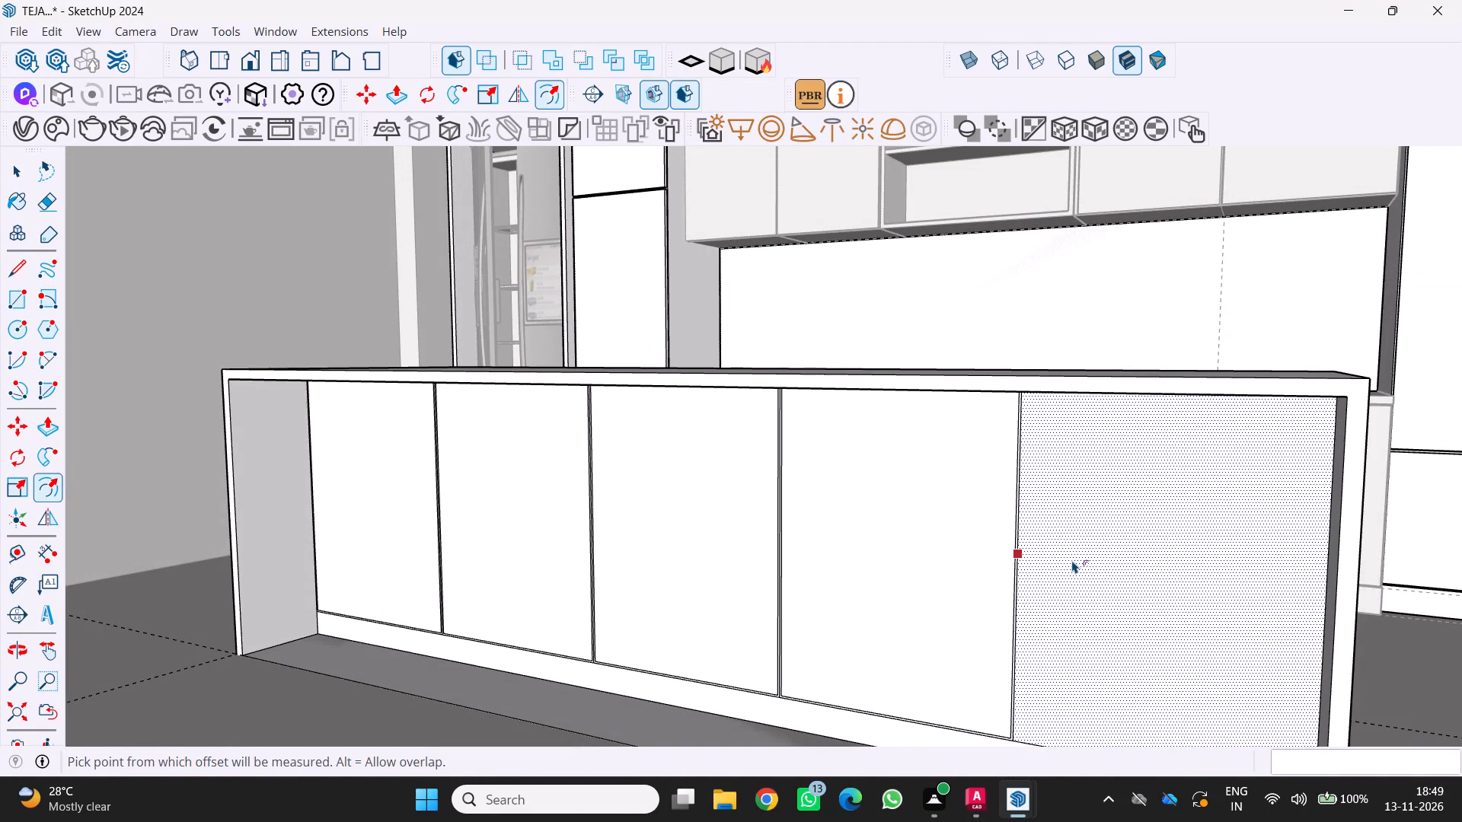
click(1072, 560)
text(0.)
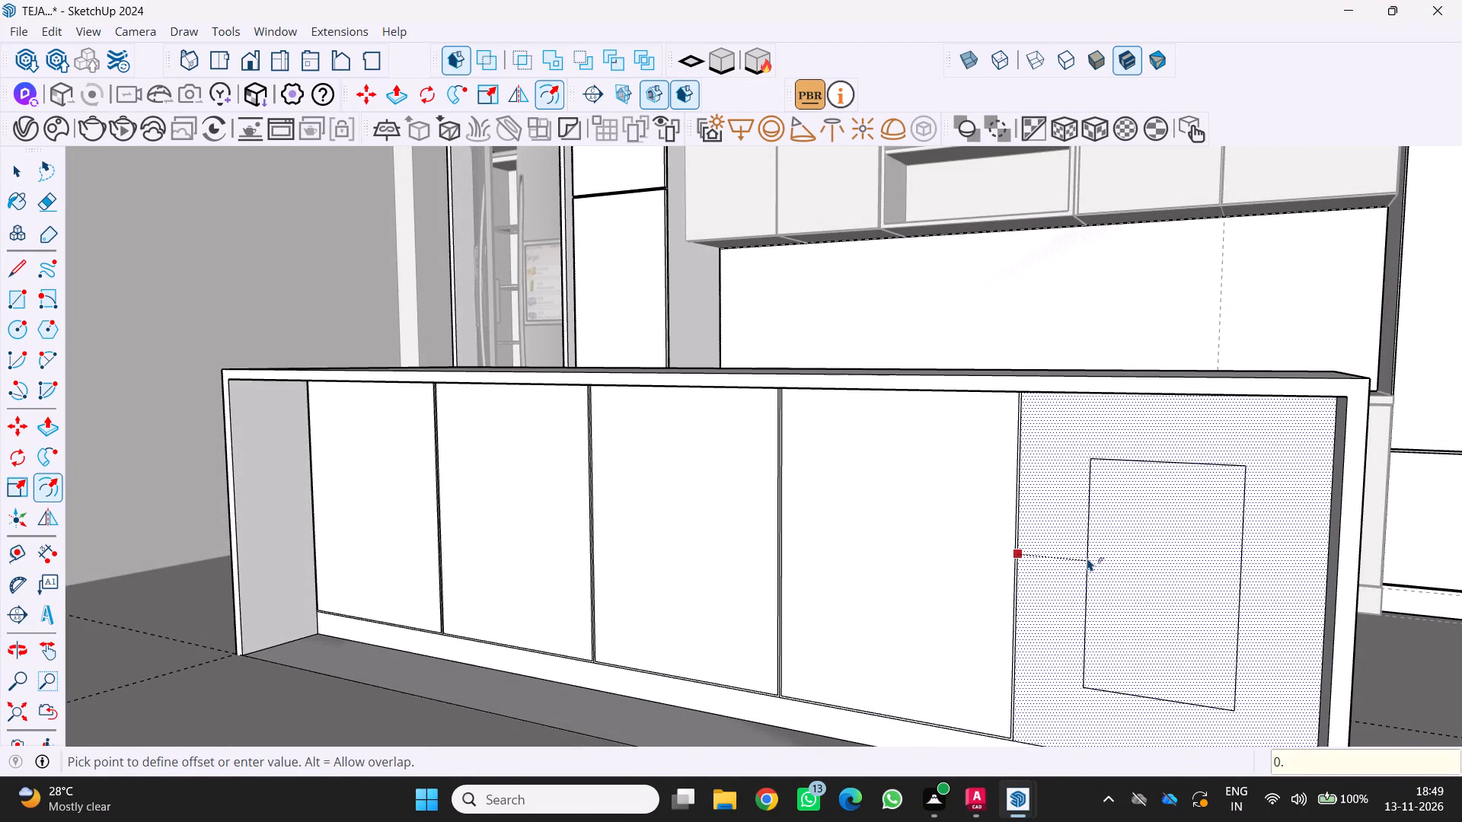
key(5)
key(Return)
Erase the original dividing lines in the first two gaps between island panels, starting from the refrigerator end.
scroll(1072, 561, down, 4)
scroll(1081, 567, up, 2)
middle_drag(1124, 569, 1185, 557)
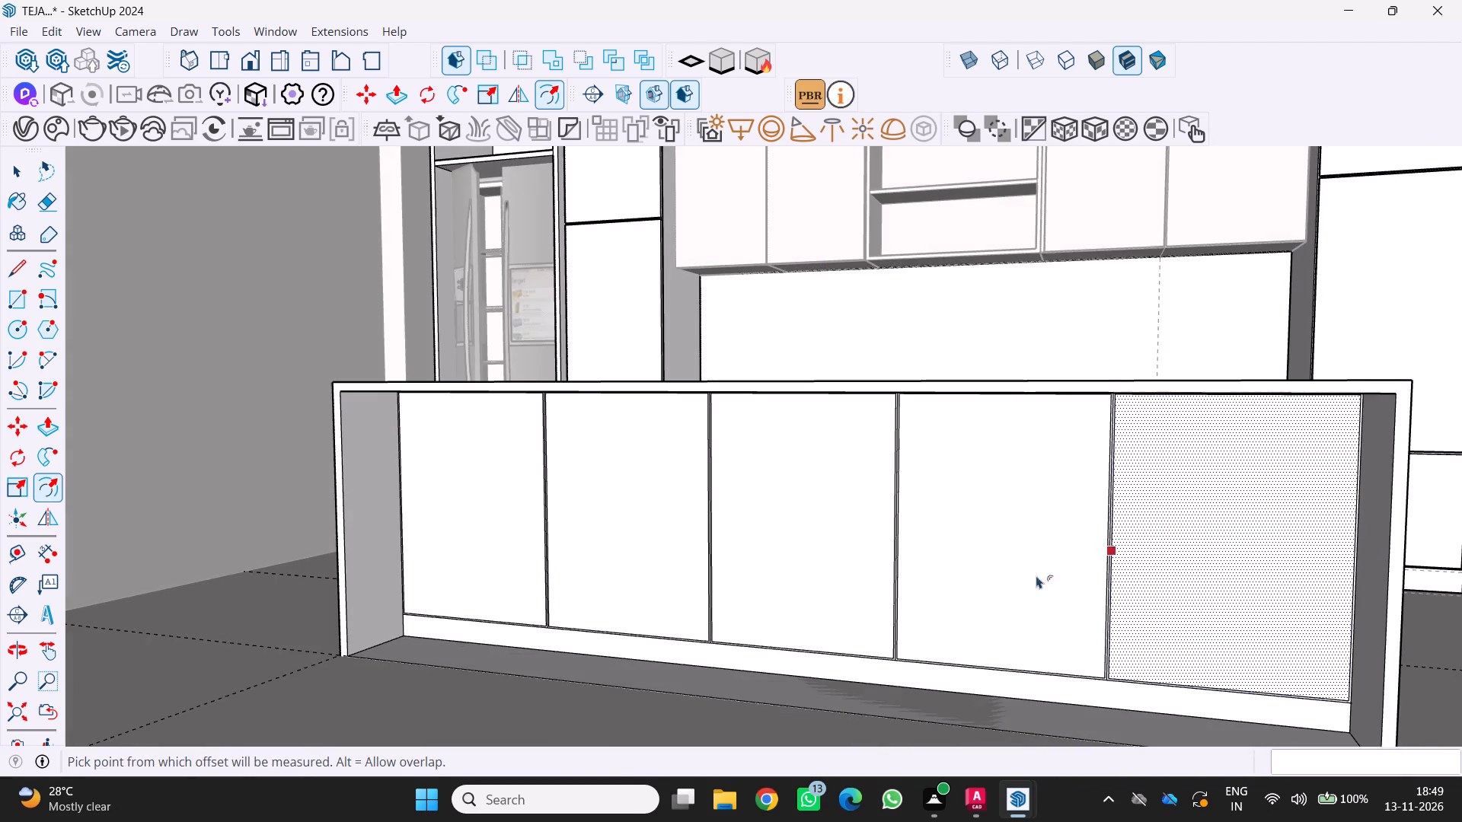
scroll(582, 522, up, 3)
middle_drag(560, 493, 682, 518)
middle_click(683, 518)
scroll(753, 472, up, 7)
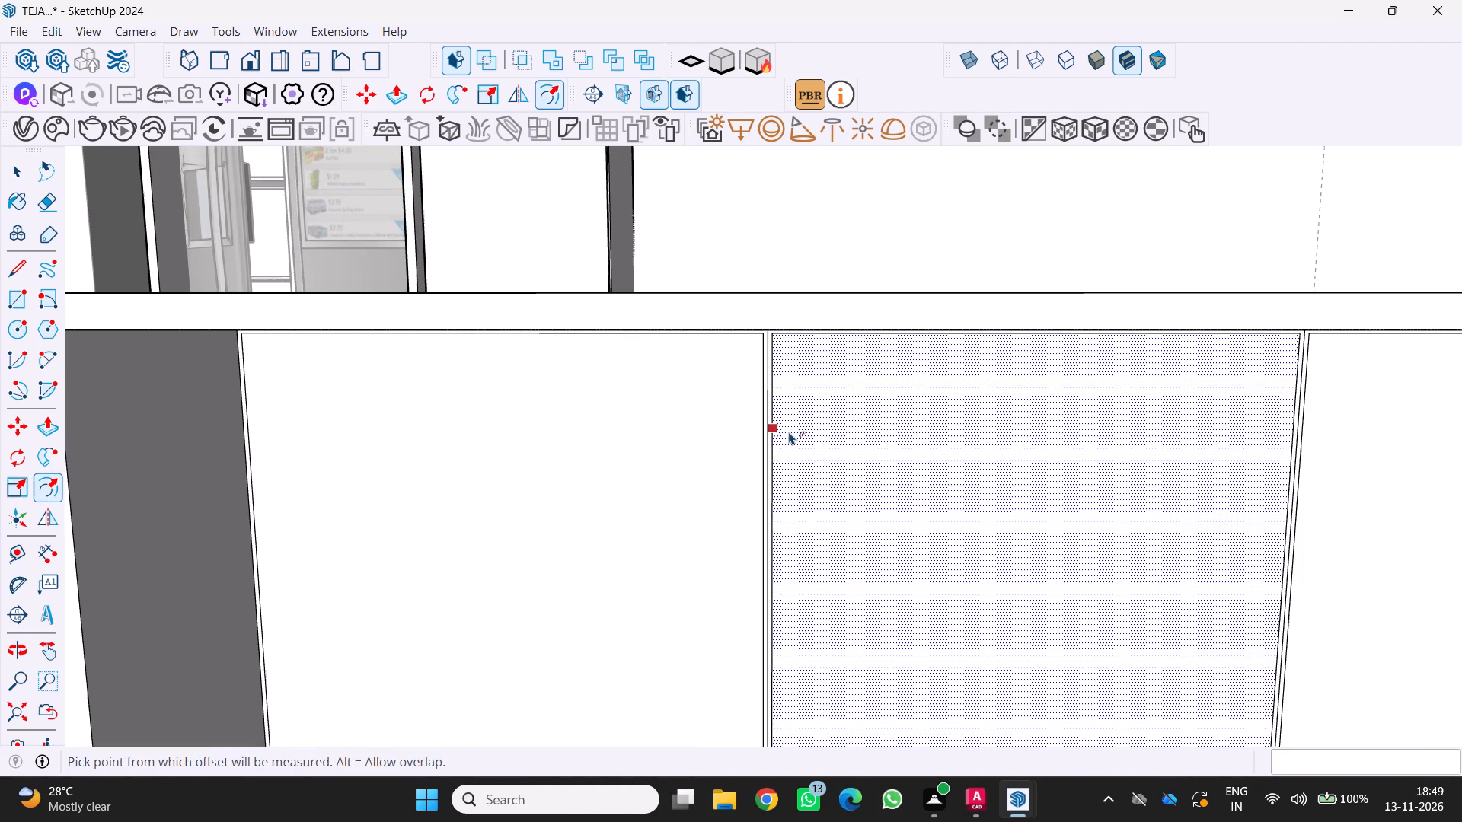
key(e)
scroll(760, 413, up, 2)
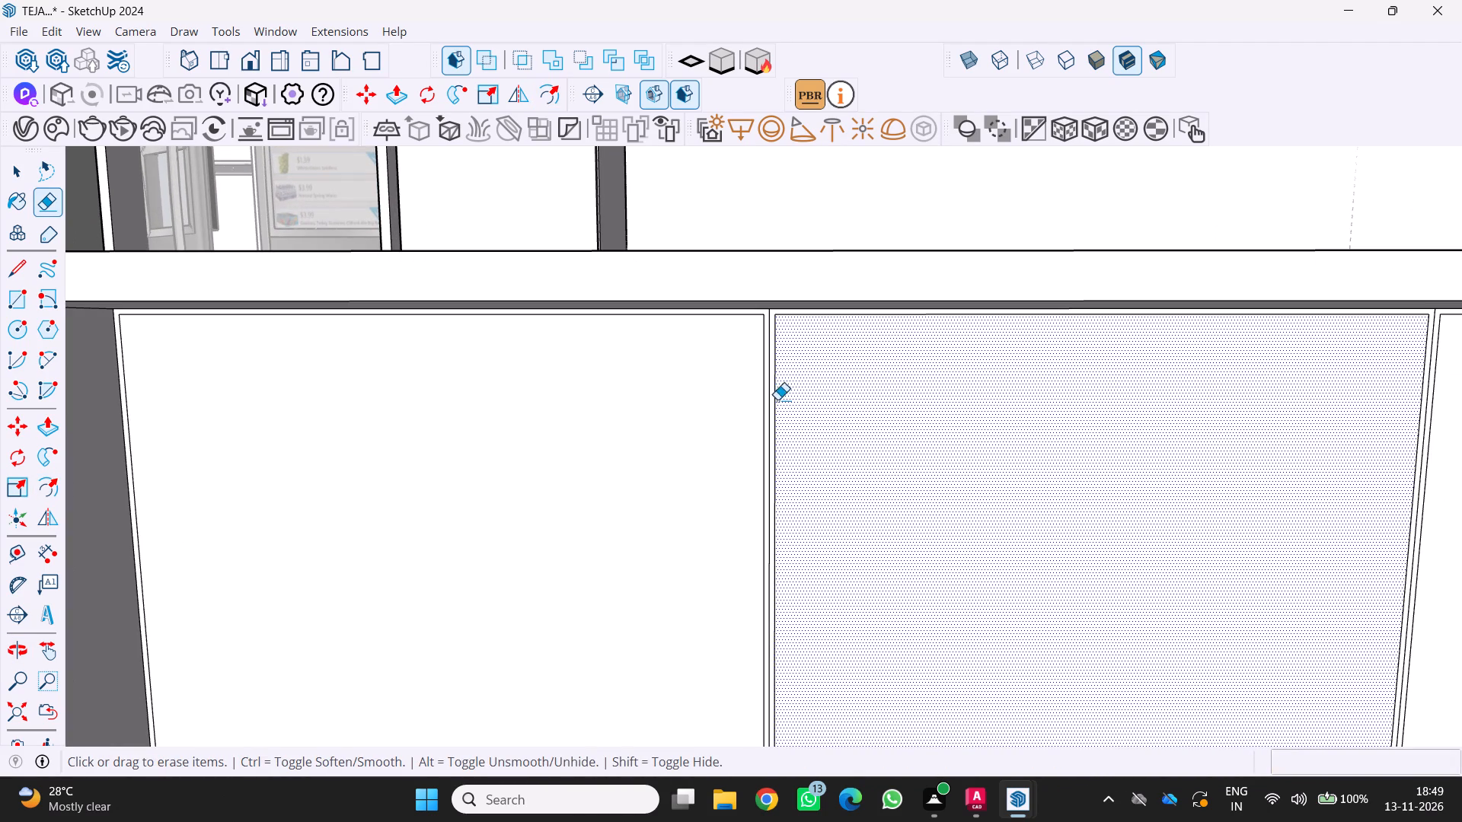
click(772, 395)
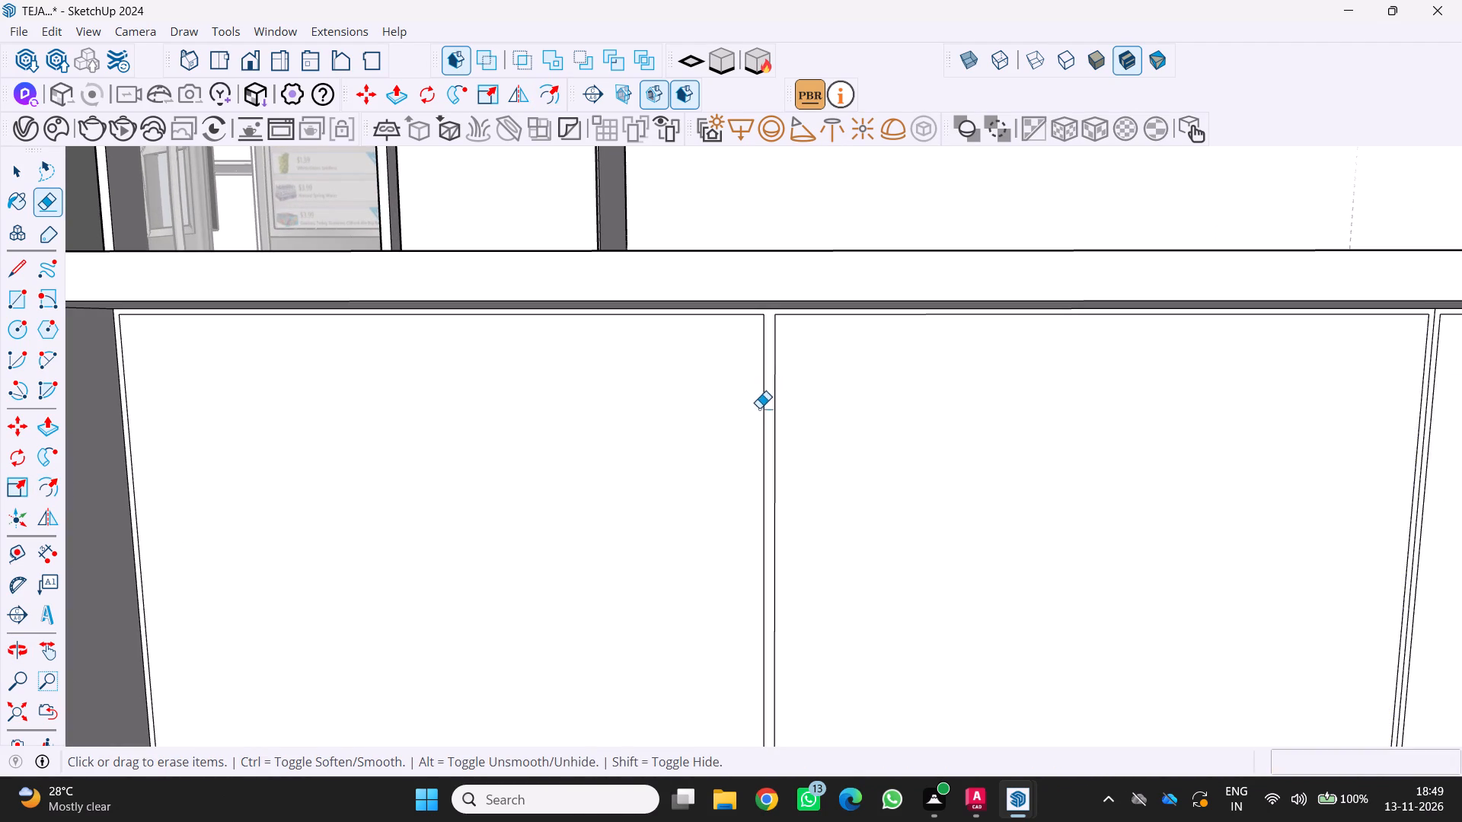
scroll(750, 415, down, 9)
scroll(920, 513, up, 11)
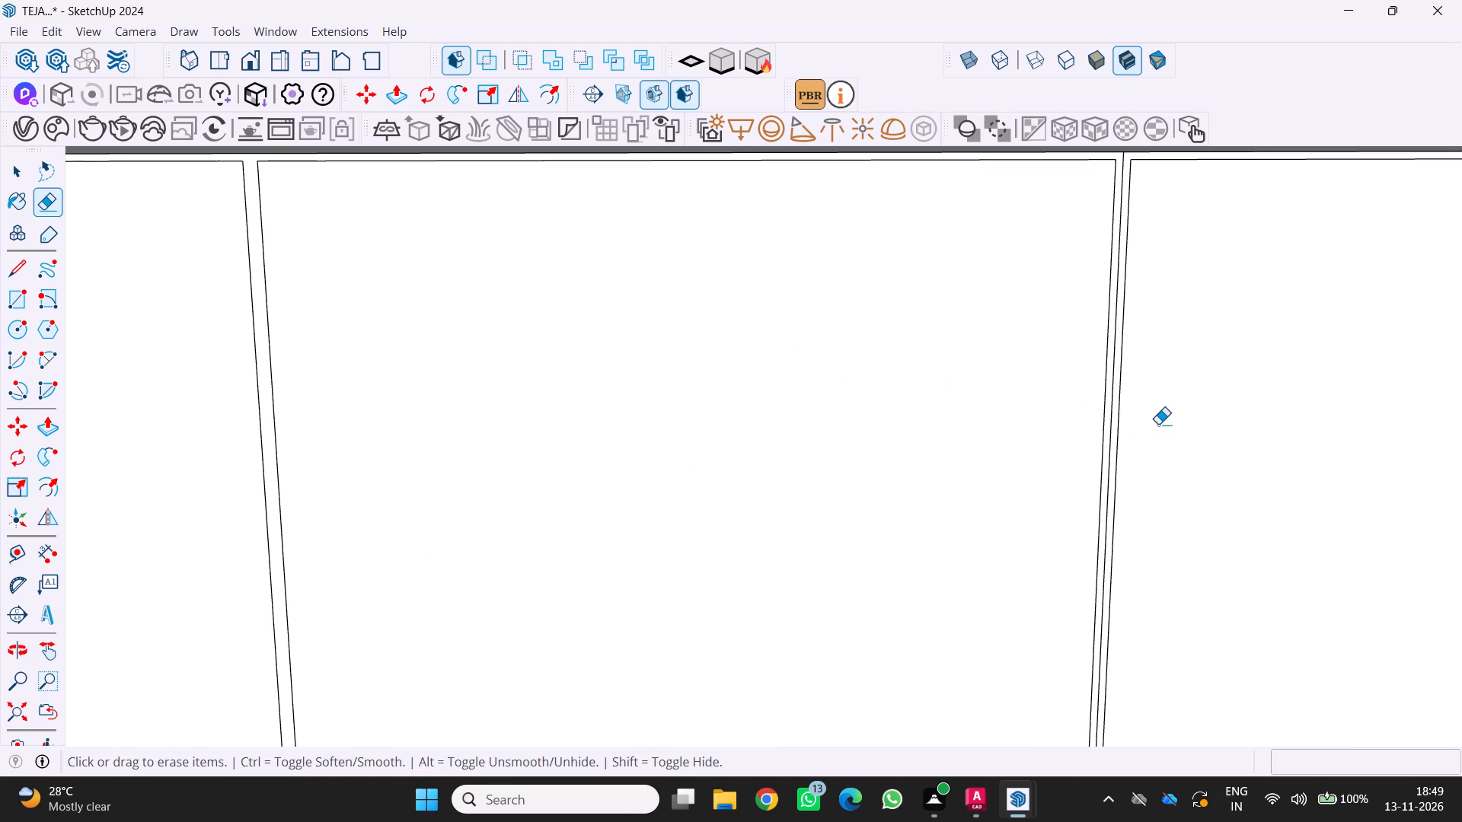
click(1112, 427)
Erase the original dividing lines in the remaining two gaps, between the third, fourth and fifth island panels.
scroll(1071, 439, down, 18)
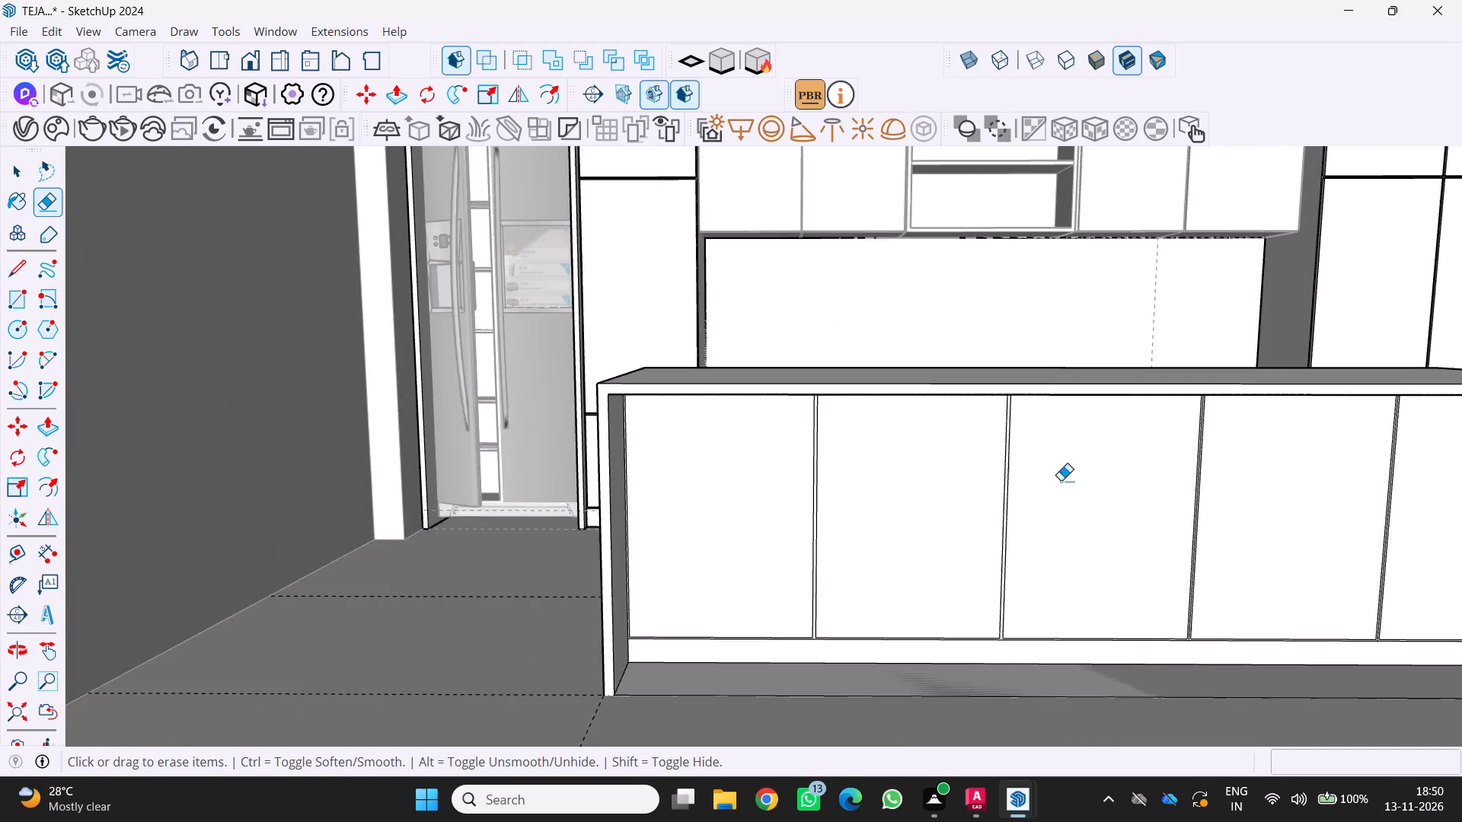
scroll(1268, 460, up, 19)
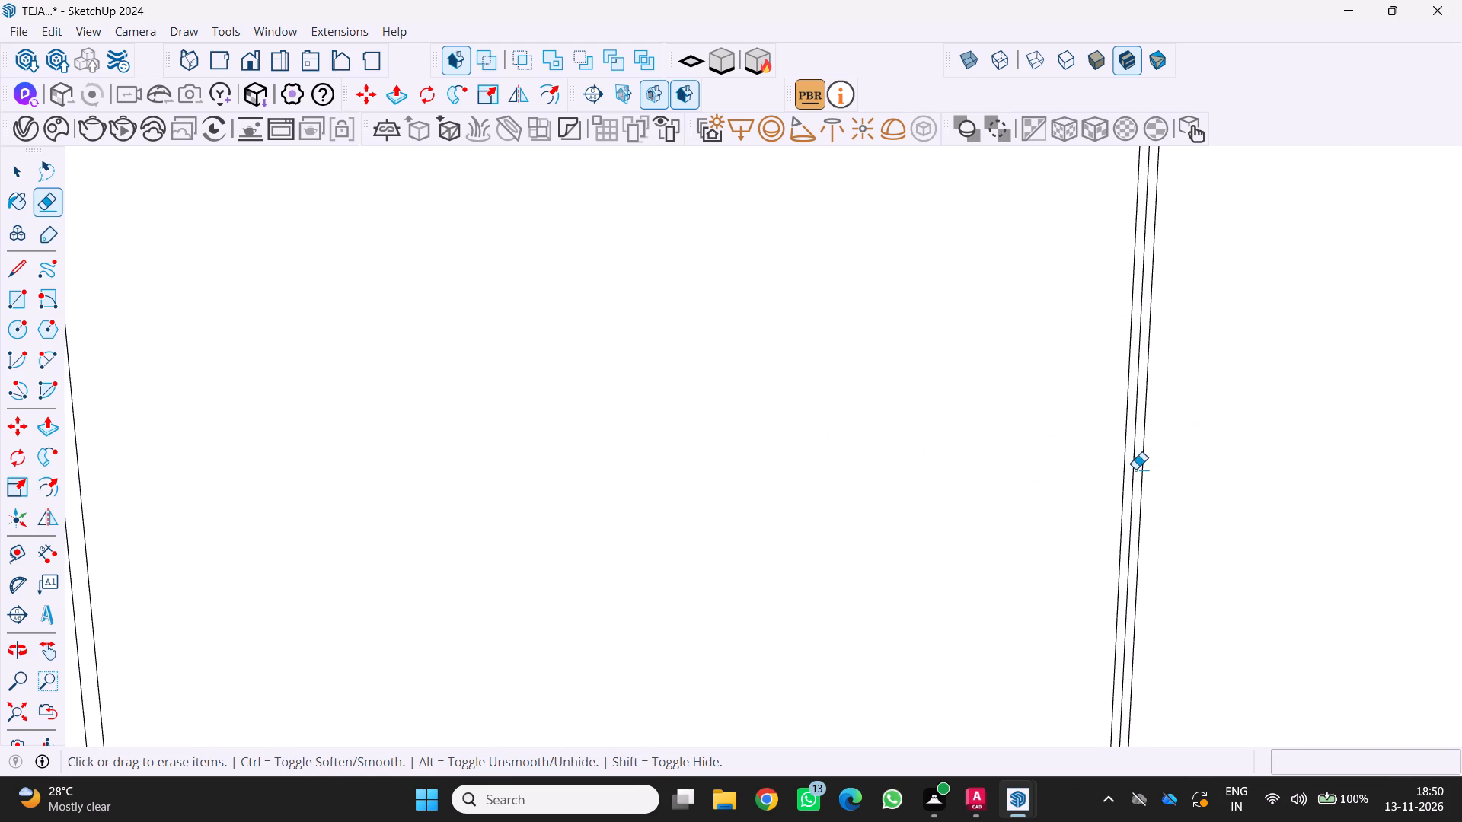
click(1135, 469)
scroll(1130, 470, down, 20)
scroll(1130, 470, down, 2)
scroll(1445, 401, up, 4)
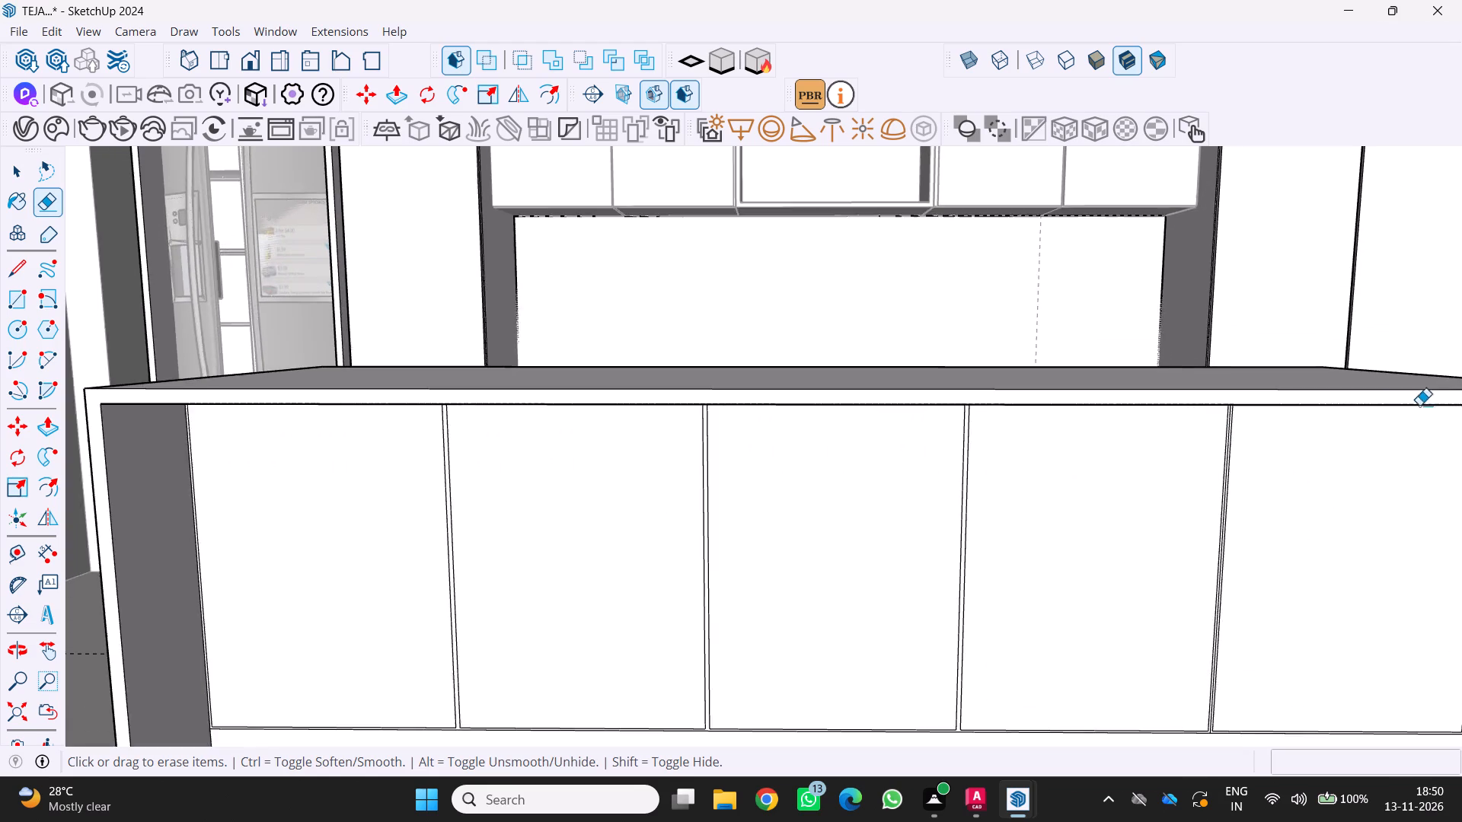
scroll(1419, 405, up, 14)
click(1192, 438)
scroll(1189, 441, down, 2)
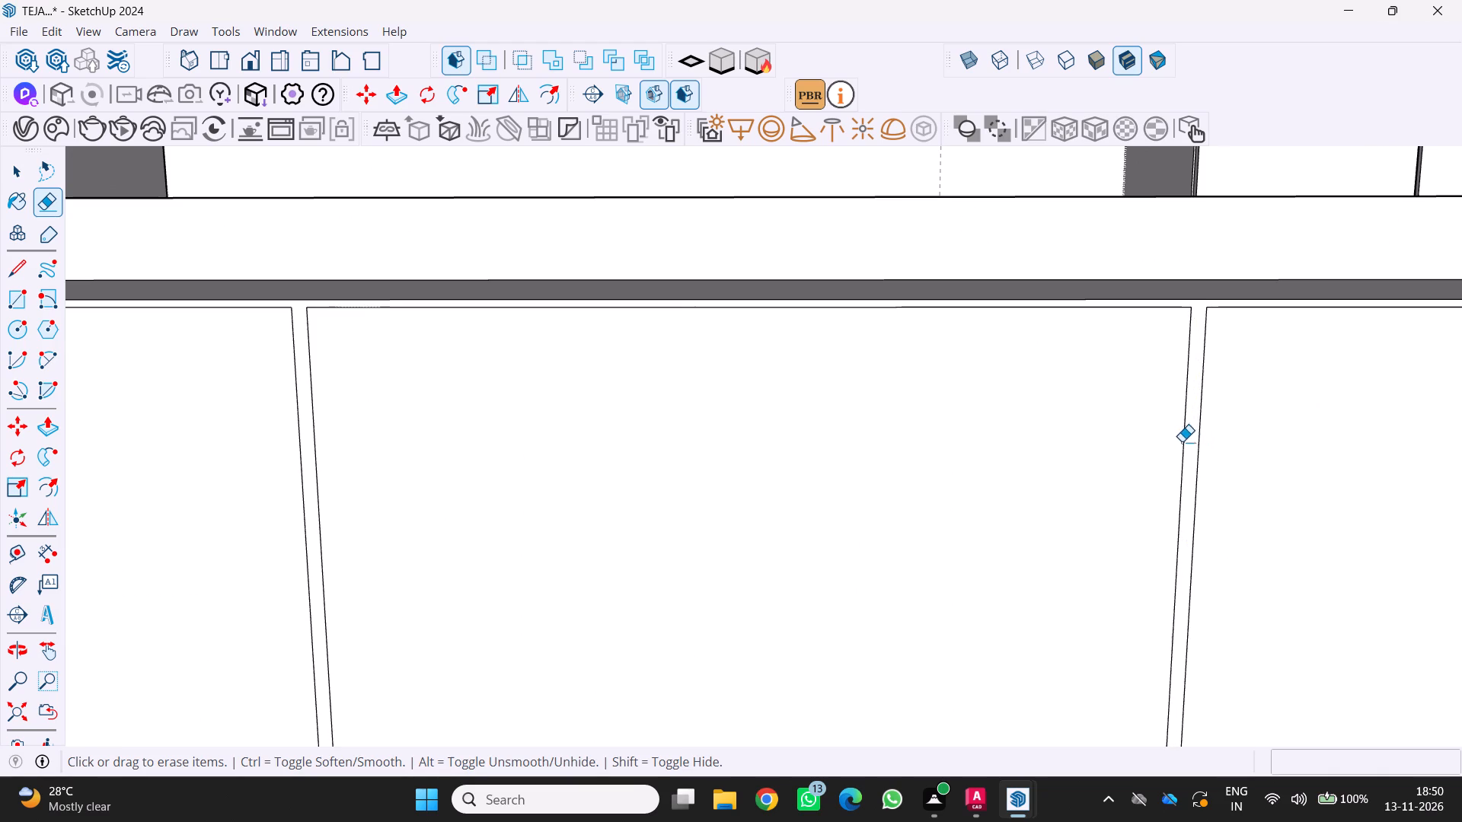
Push the narrow gap face between and around the five island panels 2 cm inward to form grooves.
scroll(1182, 441, down, 18)
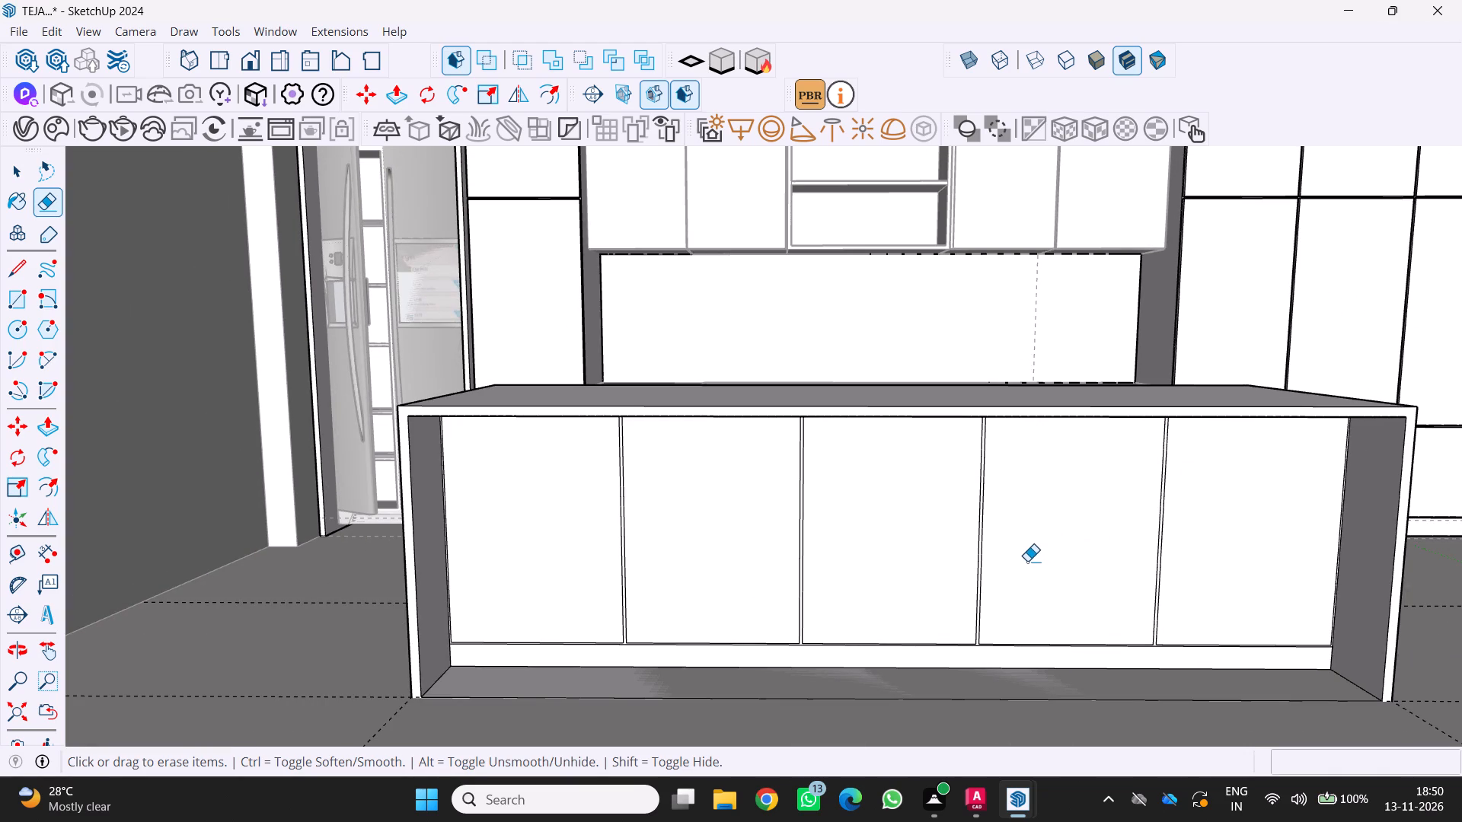
scroll(1032, 554, up, 4)
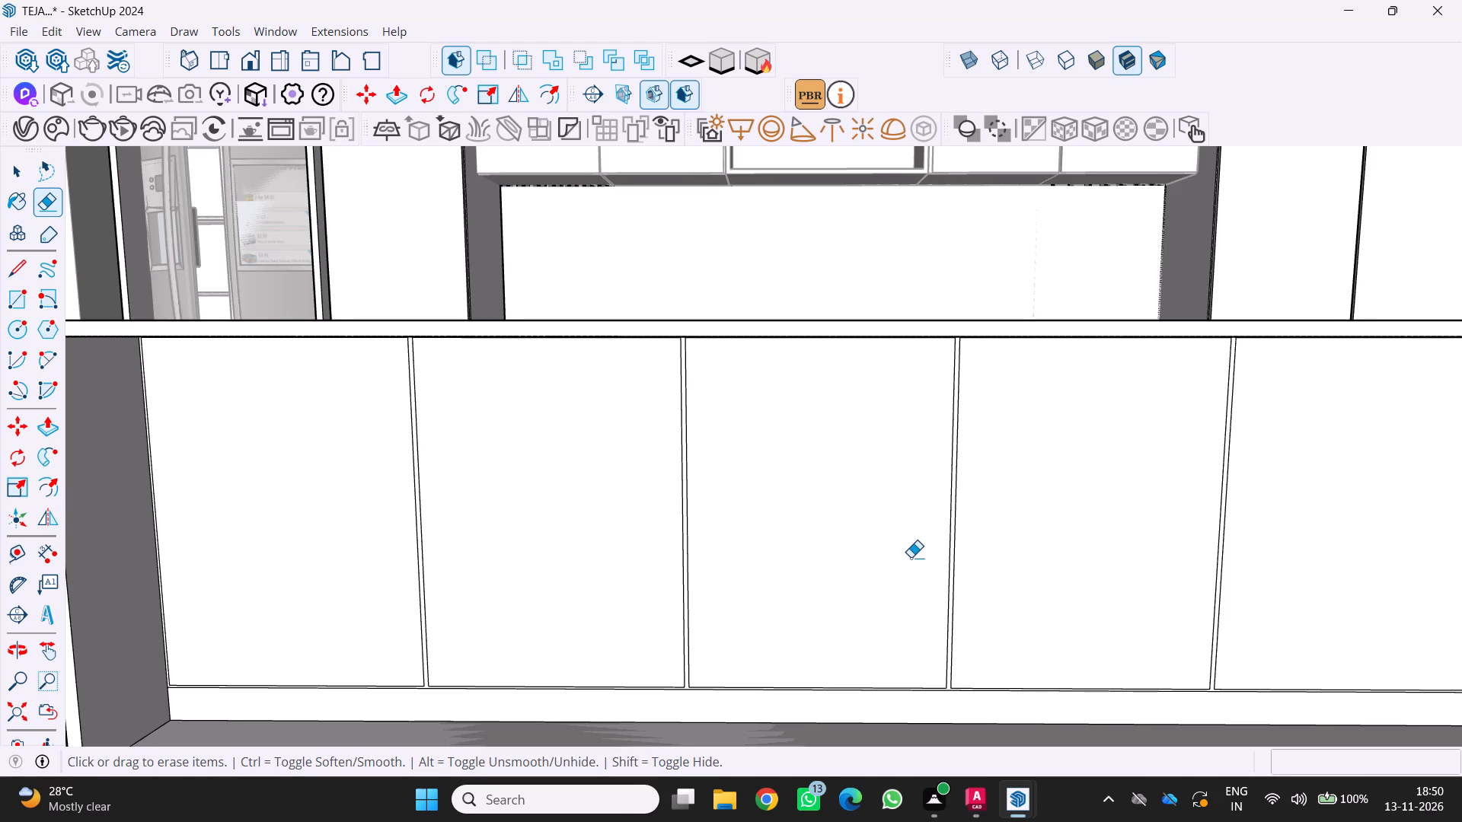
scroll(911, 557, up, 1)
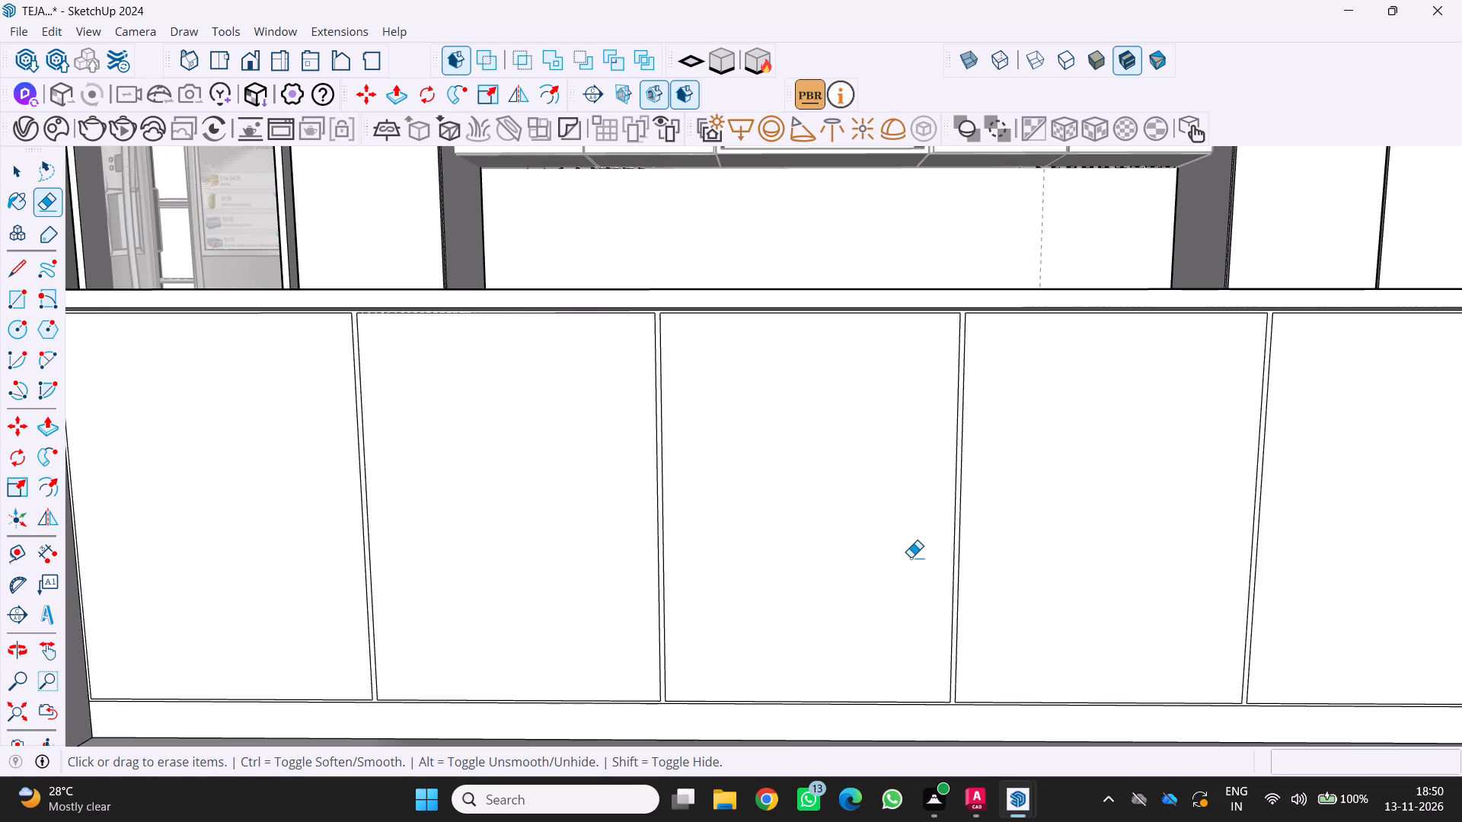
middle_drag(616, 514, 666, 540)
scroll(616, 514, up, 1)
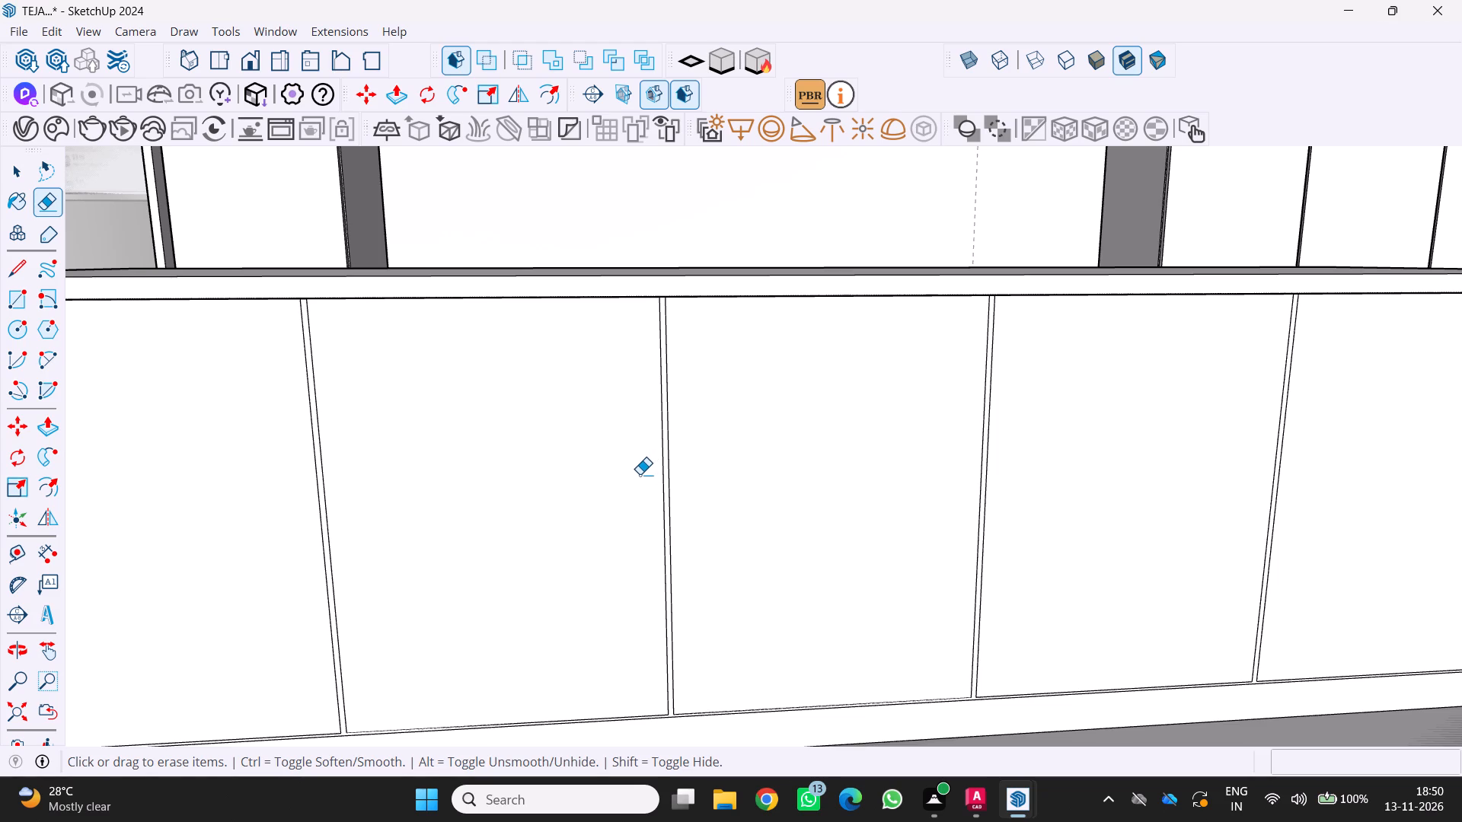
scroll(641, 458, up, 2)
key(p)
scroll(660, 454, up, 1)
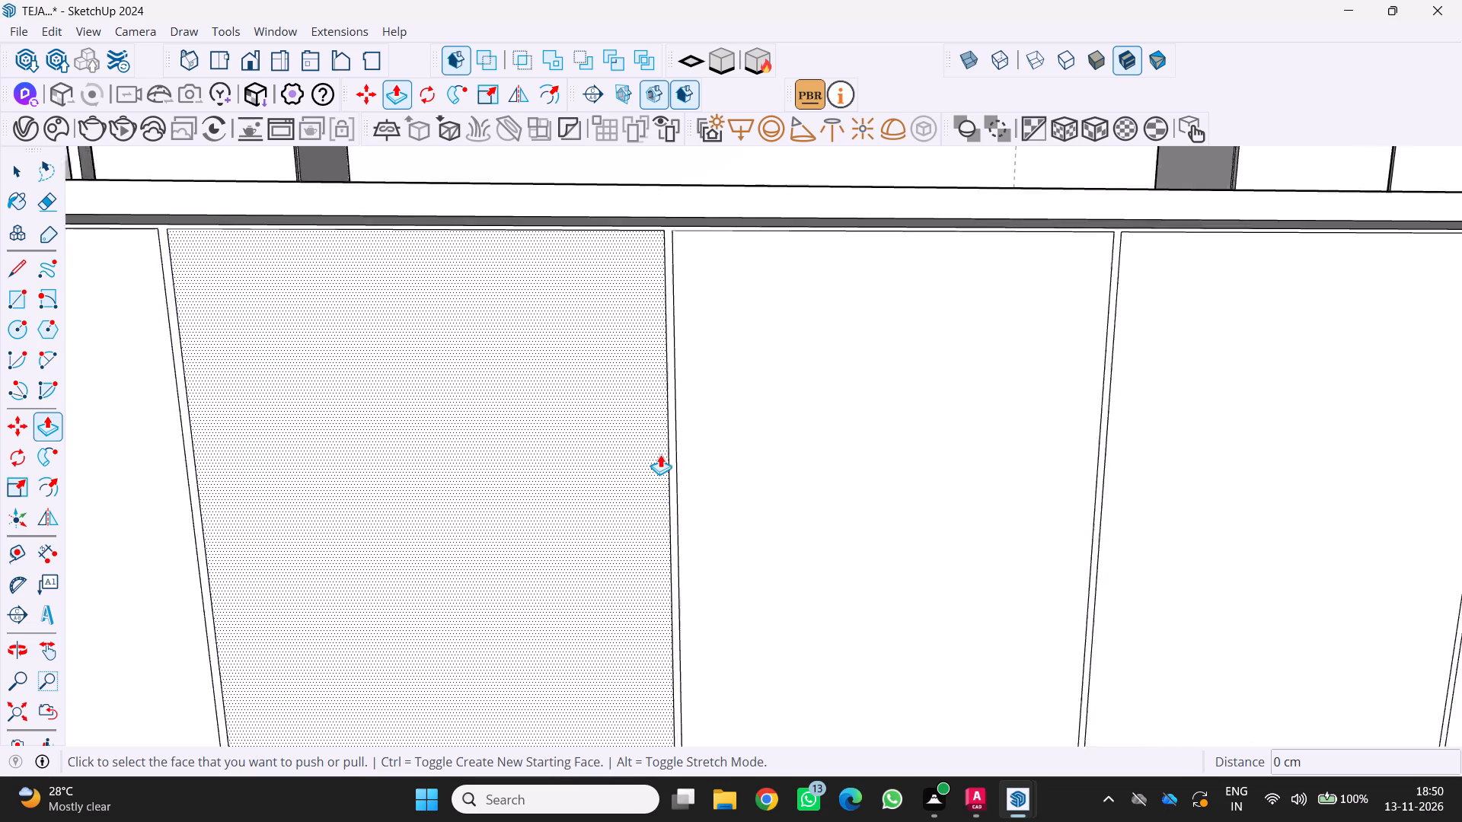
scroll(660, 454, up, 3)
click(673, 467)
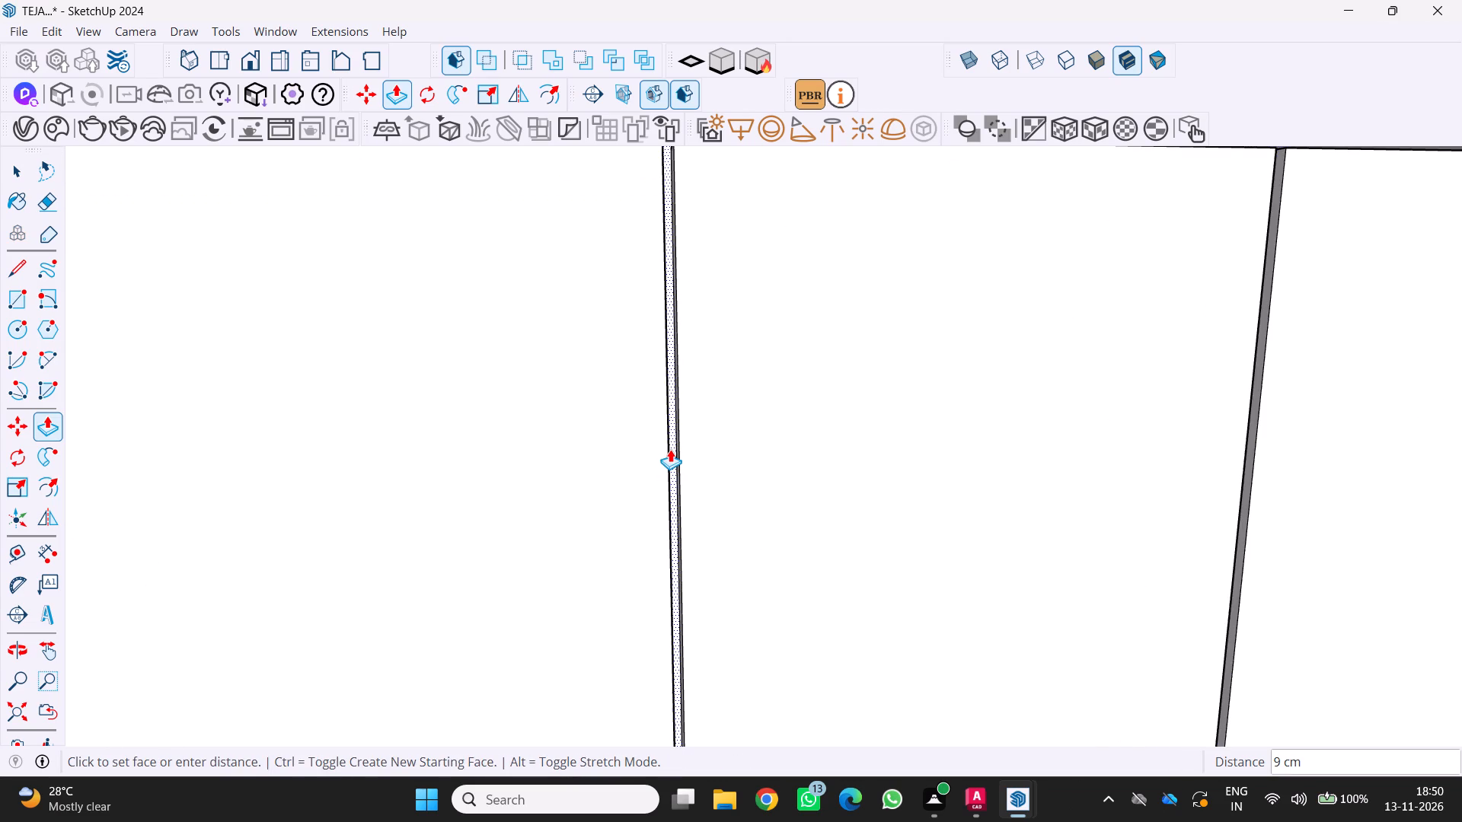
key(2)
key(Return)
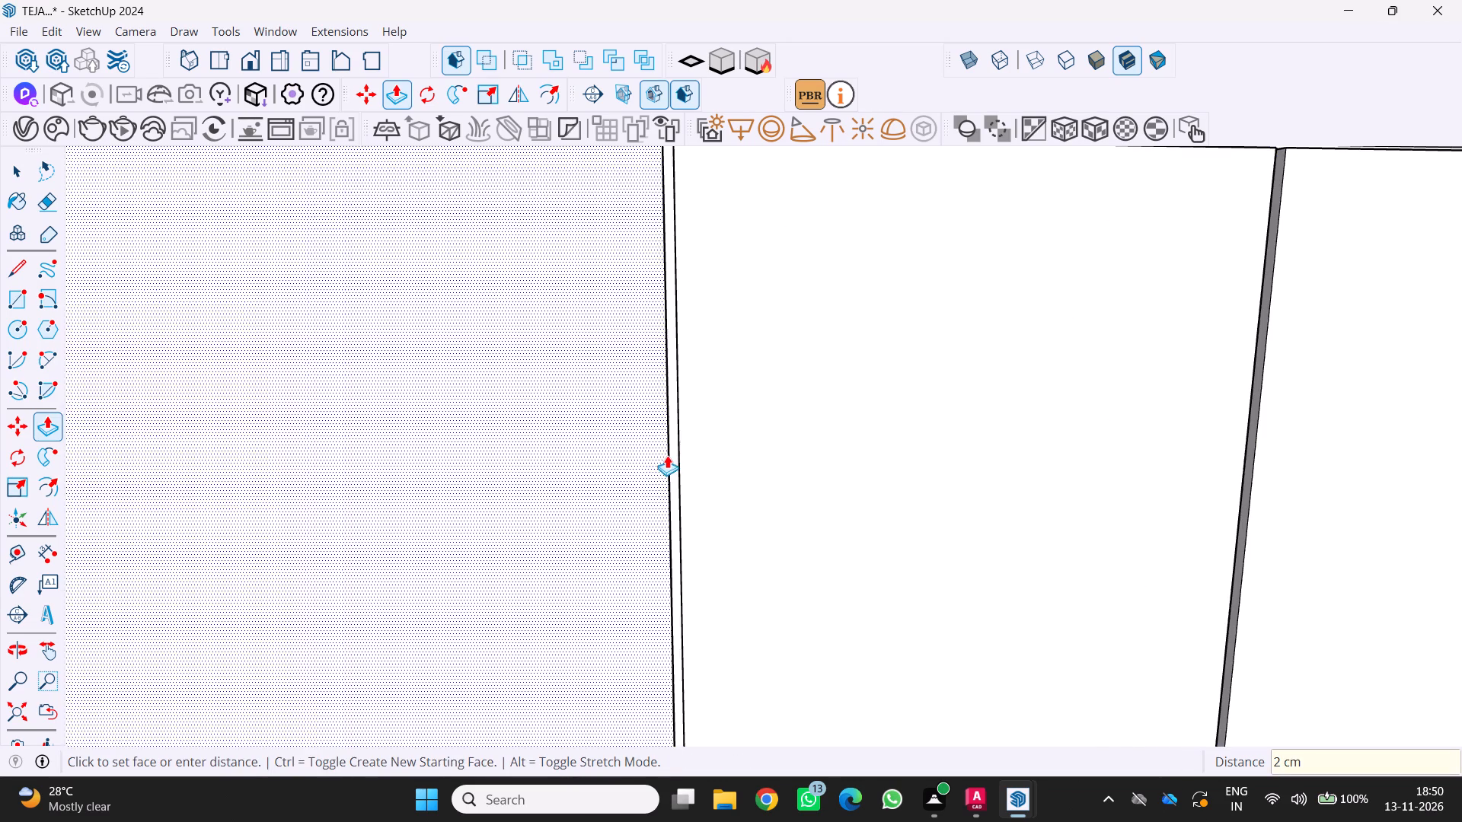
Examine the island's grooved panel front and plinth from low, raised and distant angles within the kitchen.
scroll(668, 458, down, 10)
middle_click(641, 489)
middle_drag(634, 490, 552, 435)
middle_click(547, 434)
middle_drag(506, 370, 611, 338)
middle_drag(611, 338, 622, 338)
middle_click(624, 338)
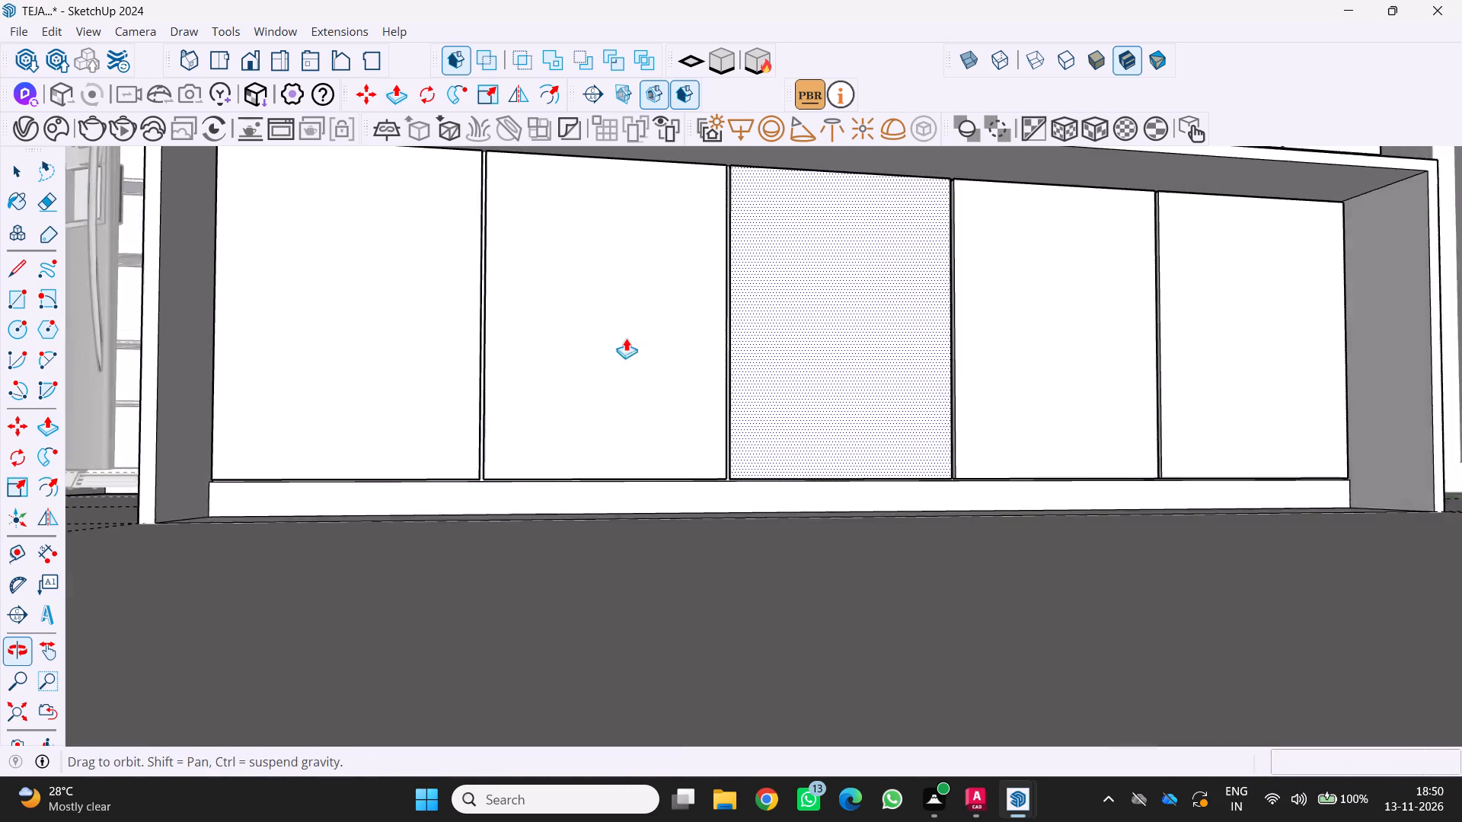
scroll(628, 338, down, 1)
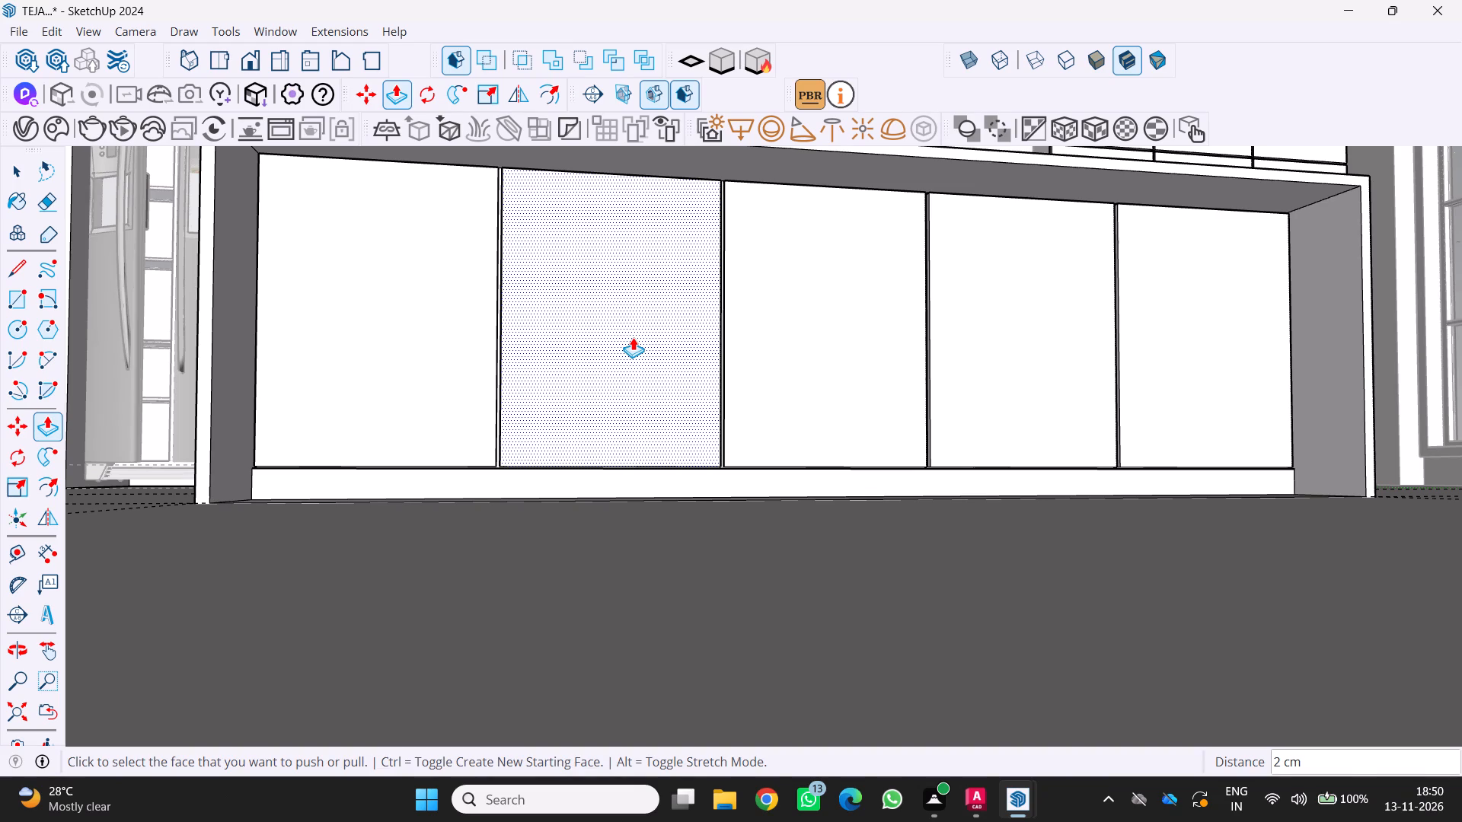
scroll(321, 591, down, 3)
middle_drag(360, 575, 326, 696)
scroll(324, 707, down, 4)
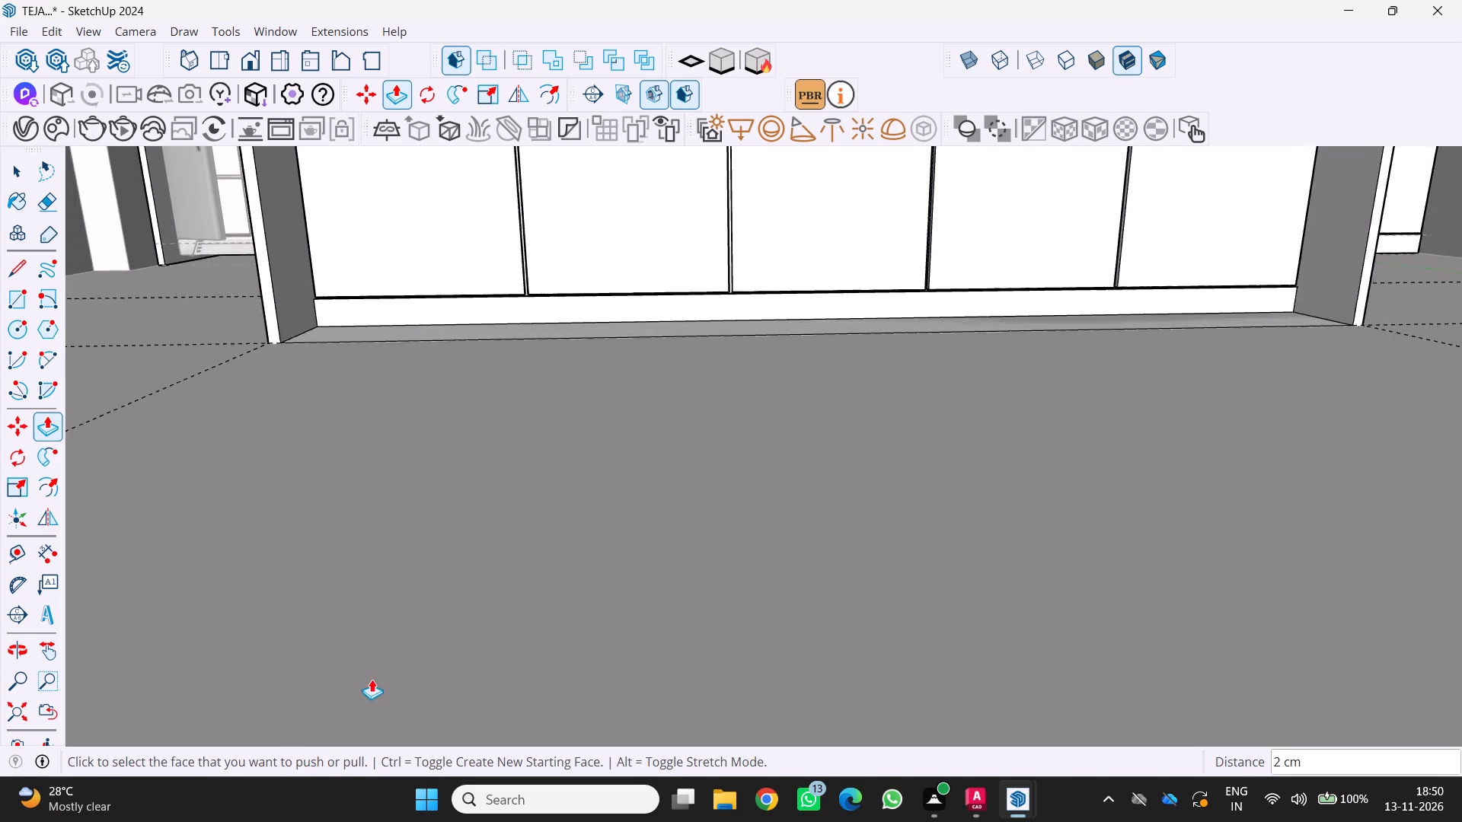
scroll(372, 679, down, 8)
middle_drag(454, 654, 624, 736)
scroll(454, 655, down, 1)
scroll(579, 732, down, 4)
middle_drag(574, 734, 462, 727)
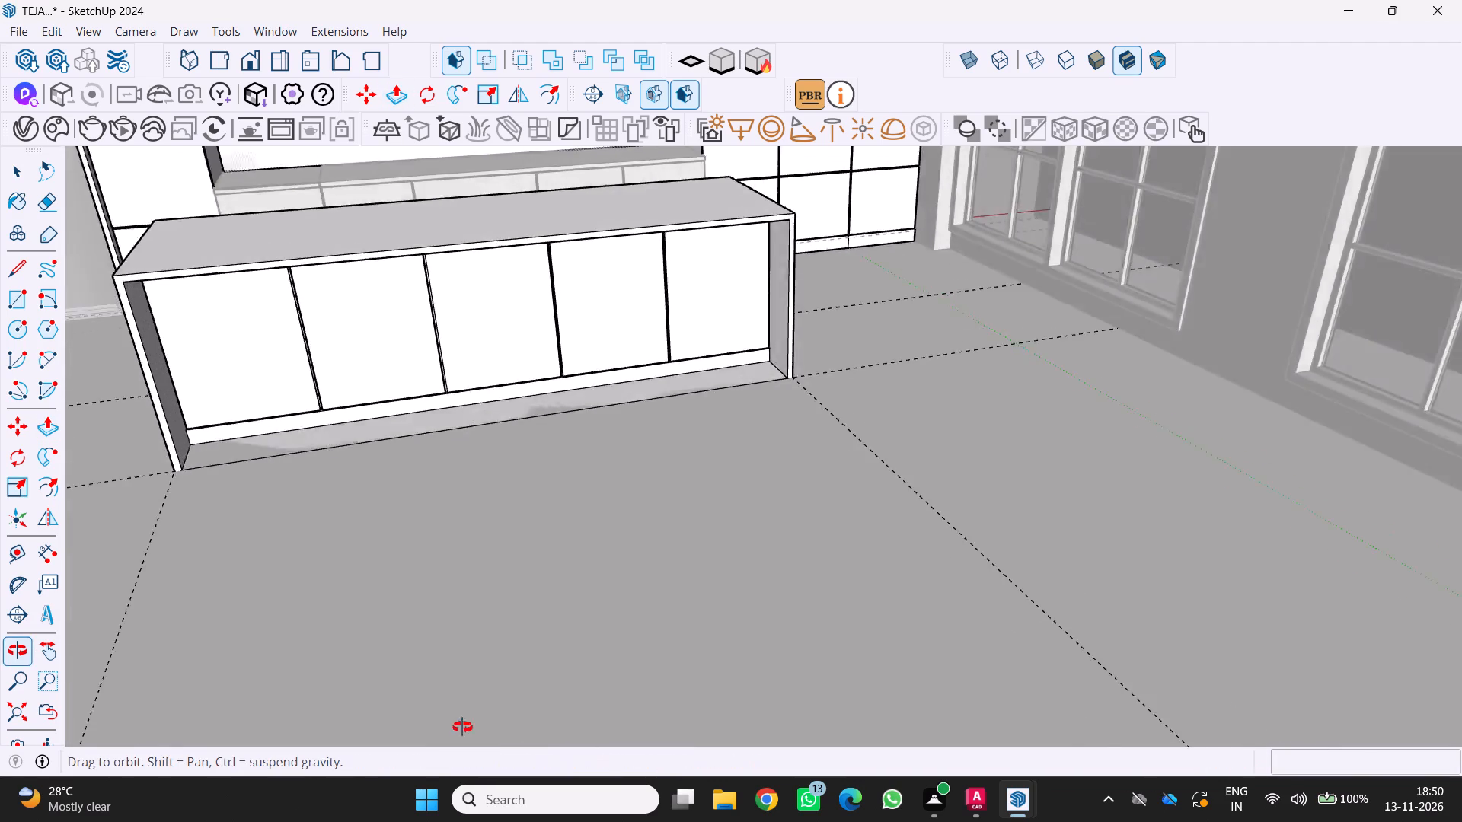
middle_drag(462, 727, 429, 740)
scroll(381, 671, up, 2)
middle_drag(381, 671, 487, 636)
scroll(473, 626, down, 4)
scroll(523, 647, up, 1)
scroll(516, 658, down, 5)
middle_drag(519, 675, 463, 544)
middle_drag(458, 560, 497, 613)
middle_click(497, 613)
scroll(498, 614, up, 1)
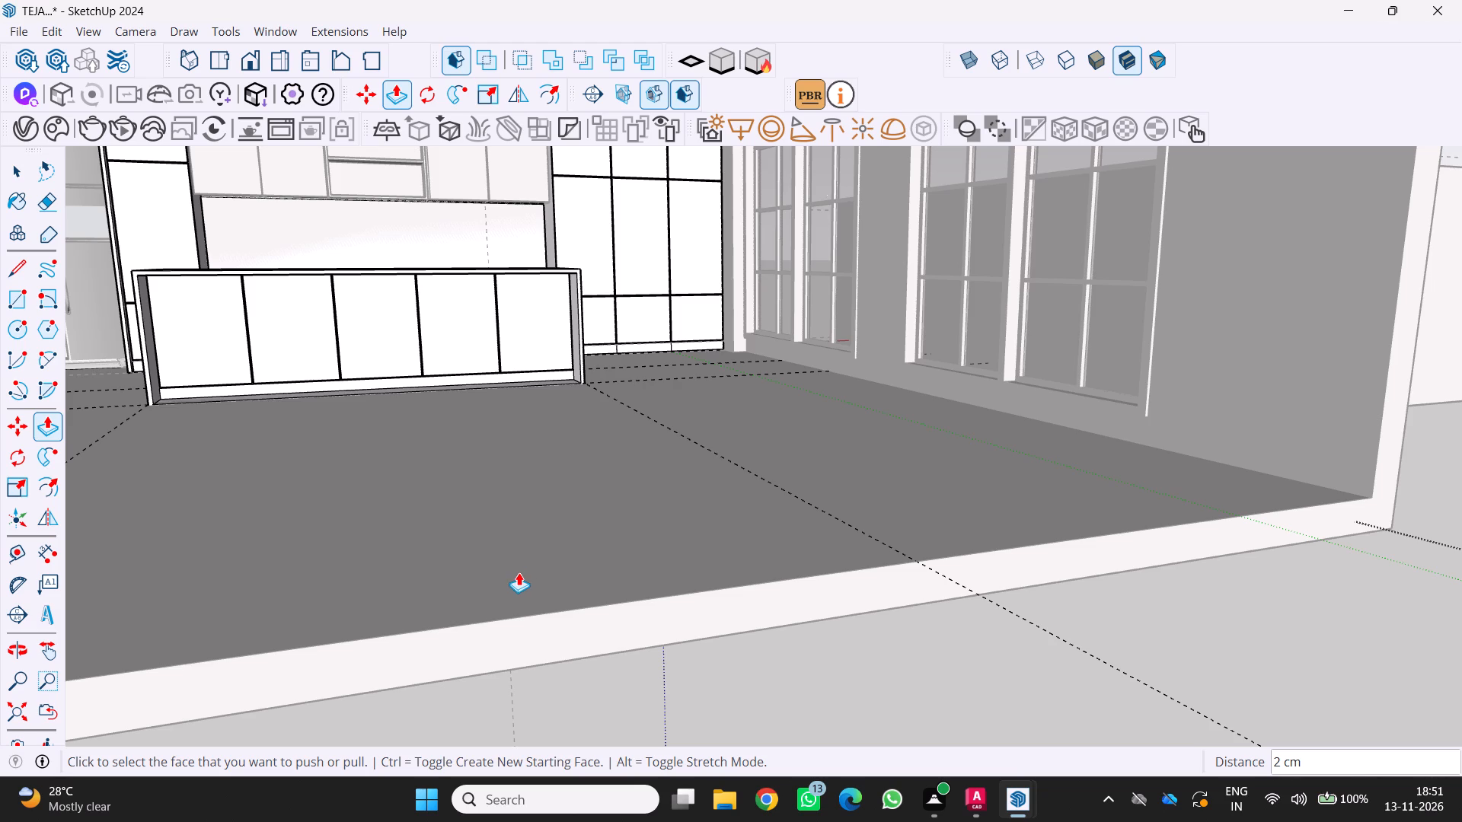
middle_drag(487, 557, 424, 588)
middle_click(424, 588)
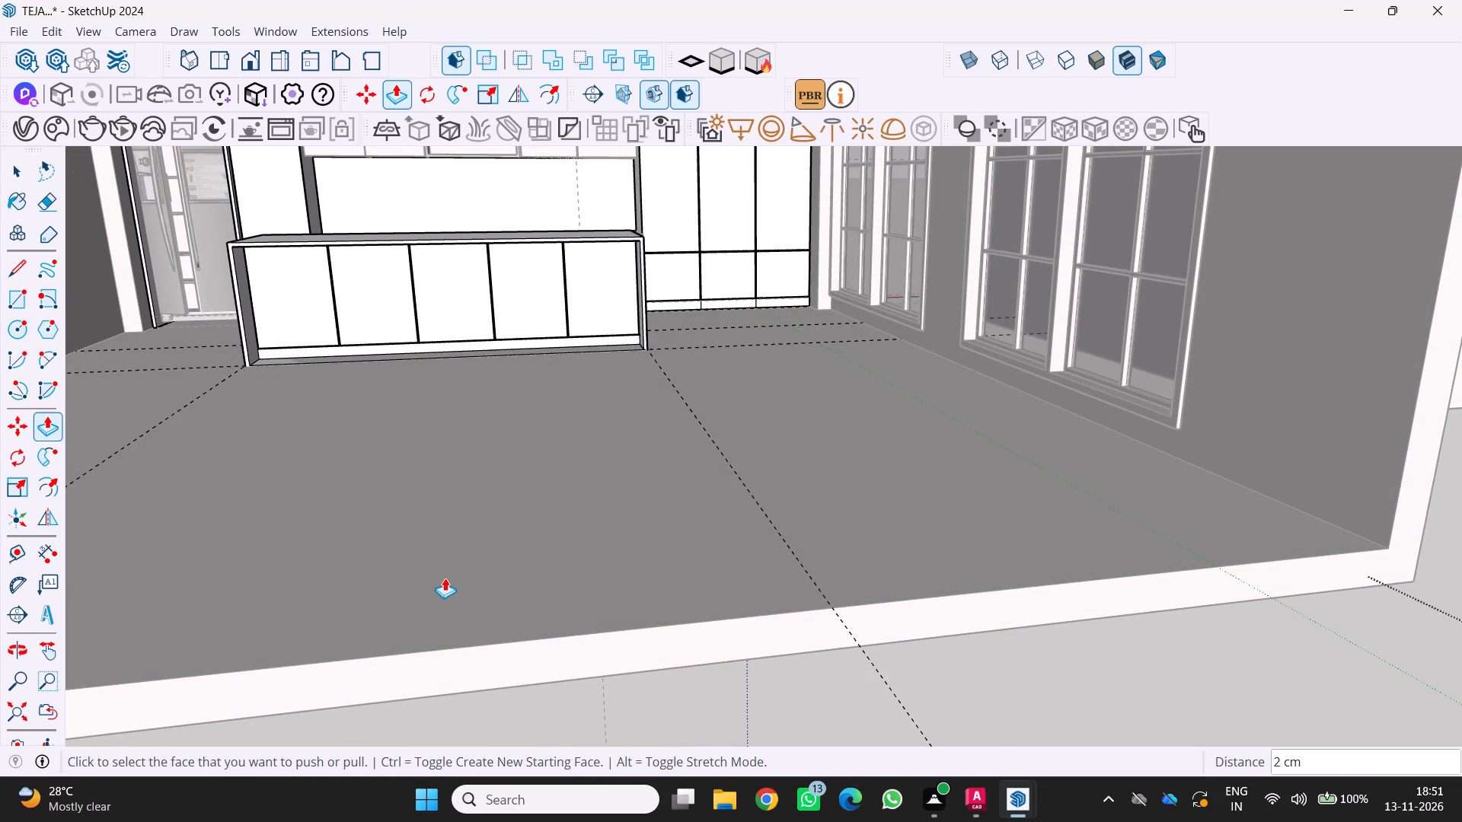
Examine the island's grooved panel front from low and raised angles at the room's open side.
middle_drag(437, 578, 387, 548)
middle_click(387, 548)
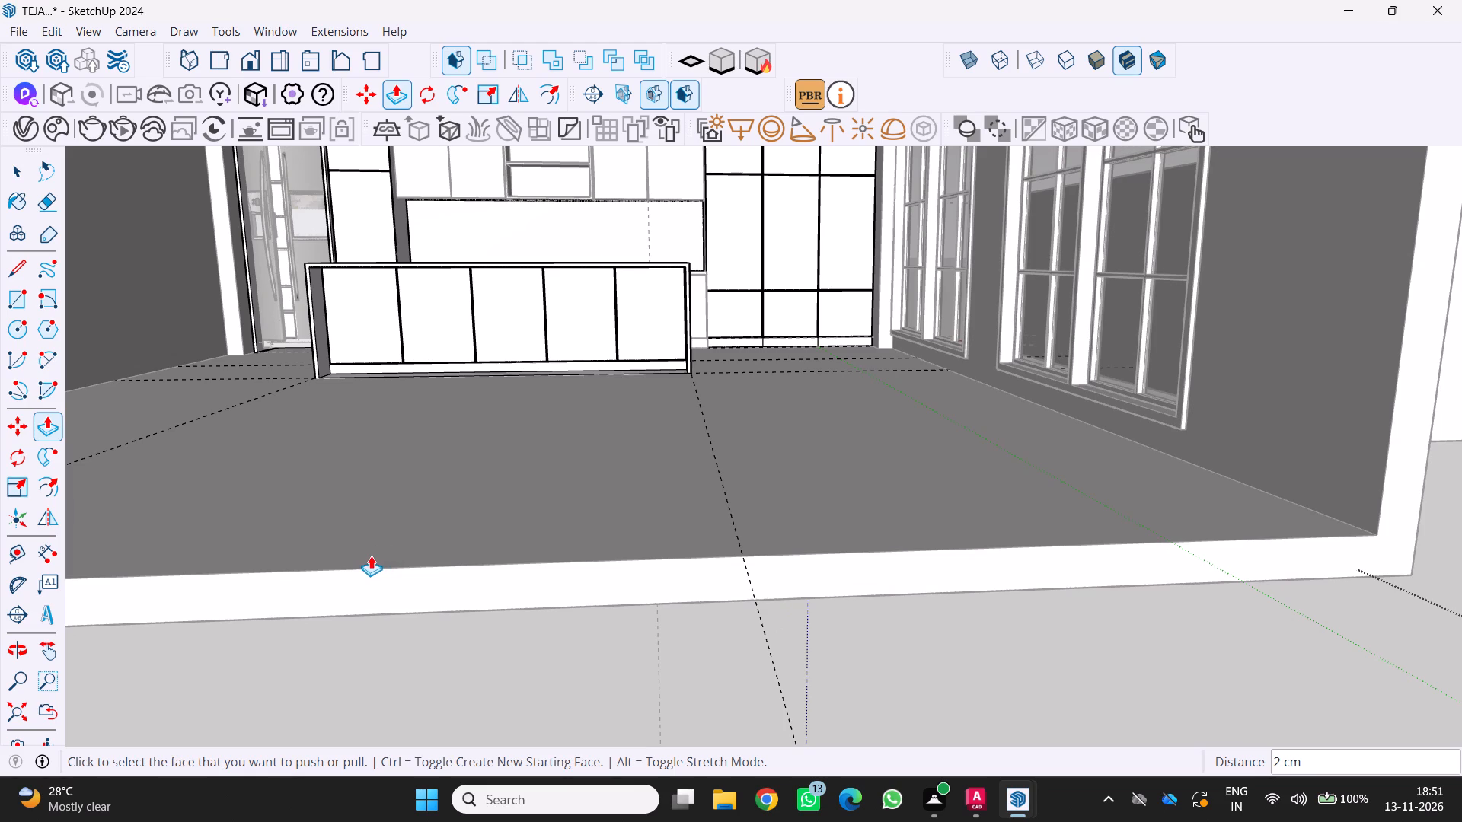
middle_drag(371, 556, 200, 591)
middle_click(200, 591)
middle_click(200, 591)
middle_drag(553, 474, 515, 479)
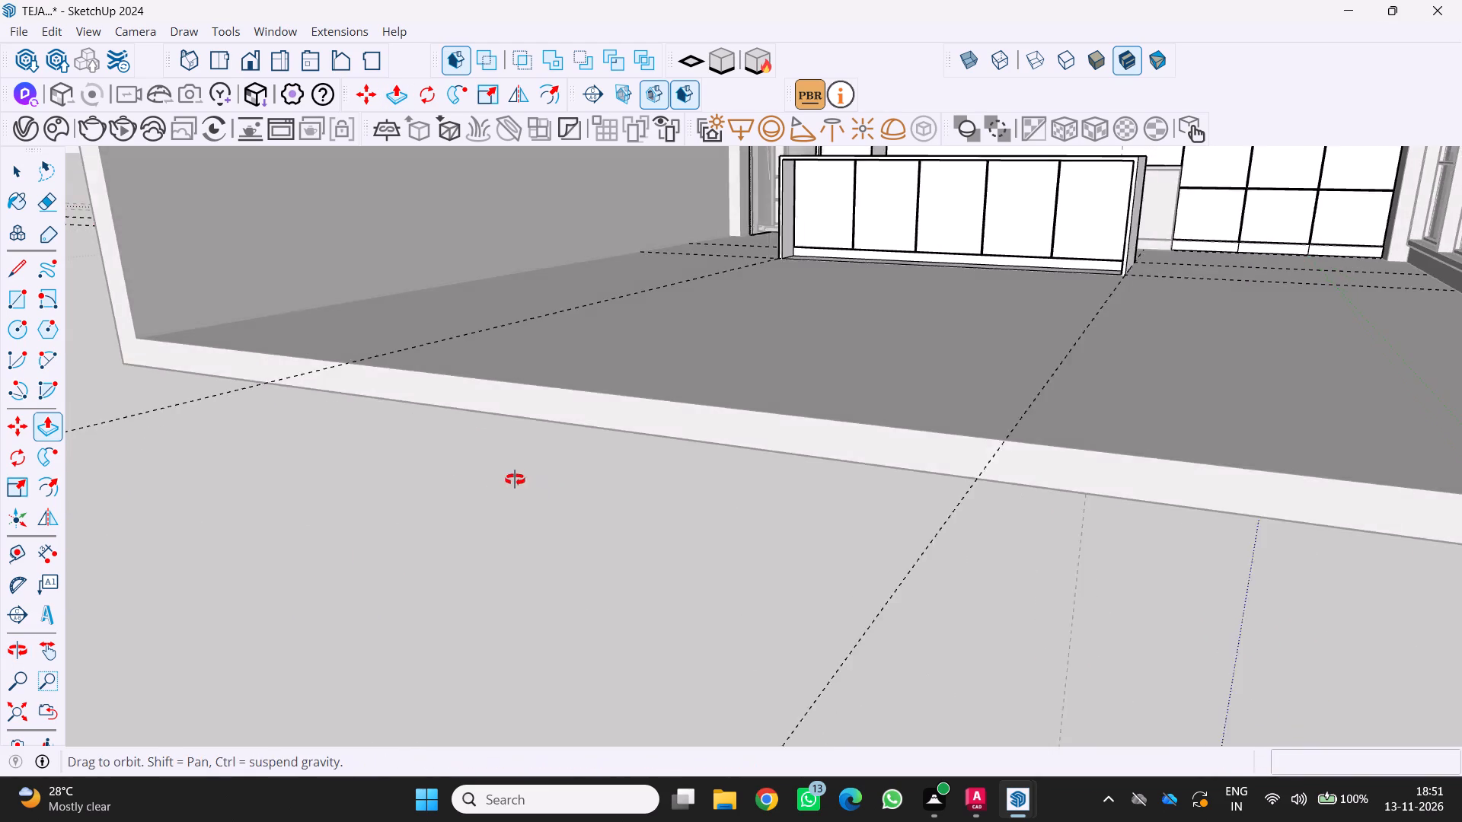
middle_drag(515, 479, 619, 490)
scroll(619, 490, down, 4)
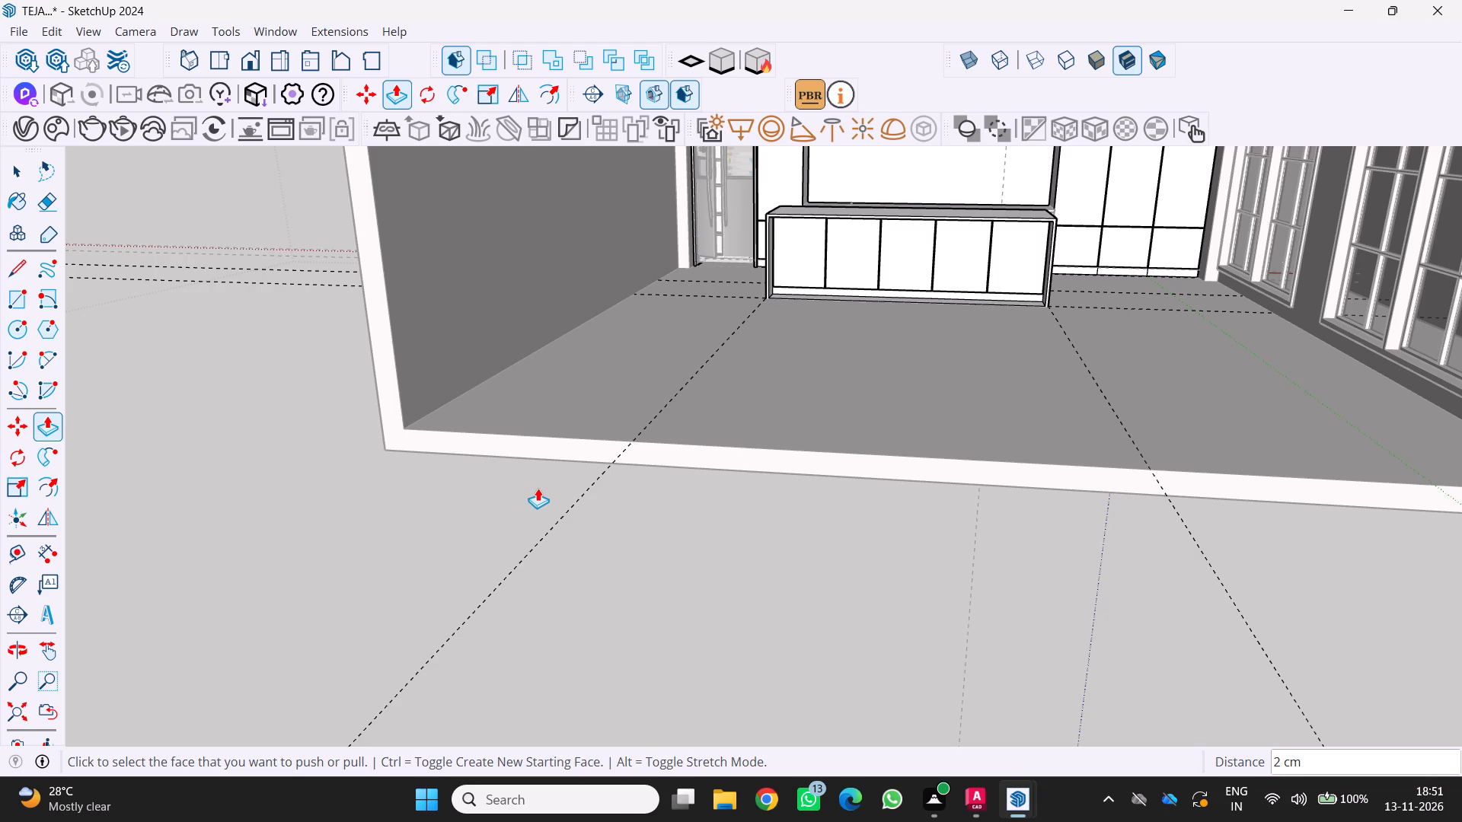
Offset the outline of the island's long face, on the side facing the kitchen counter run, 3 cm inward.
middle_drag(533, 491, 184, 482)
scroll(778, 393, up, 1)
middle_drag(792, 398, 1135, 454)
scroll(606, 295, up, 1)
middle_drag(551, 244, 729, 301)
scroll(657, 272, up, 1)
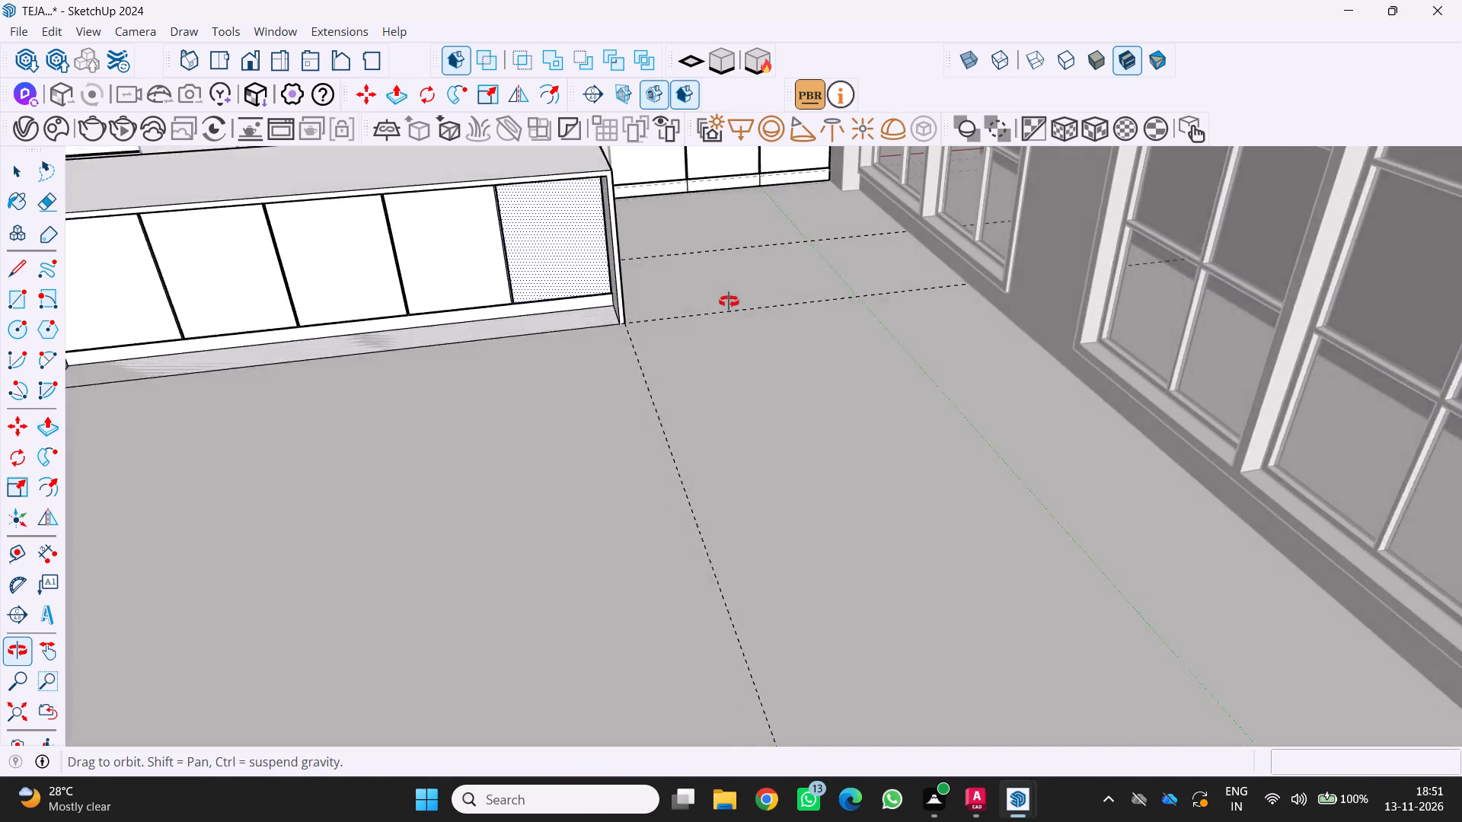
middle_drag(729, 301, 1381, 388)
scroll(1087, 429, down, 4)
middle_drag(1028, 441, 1157, 479)
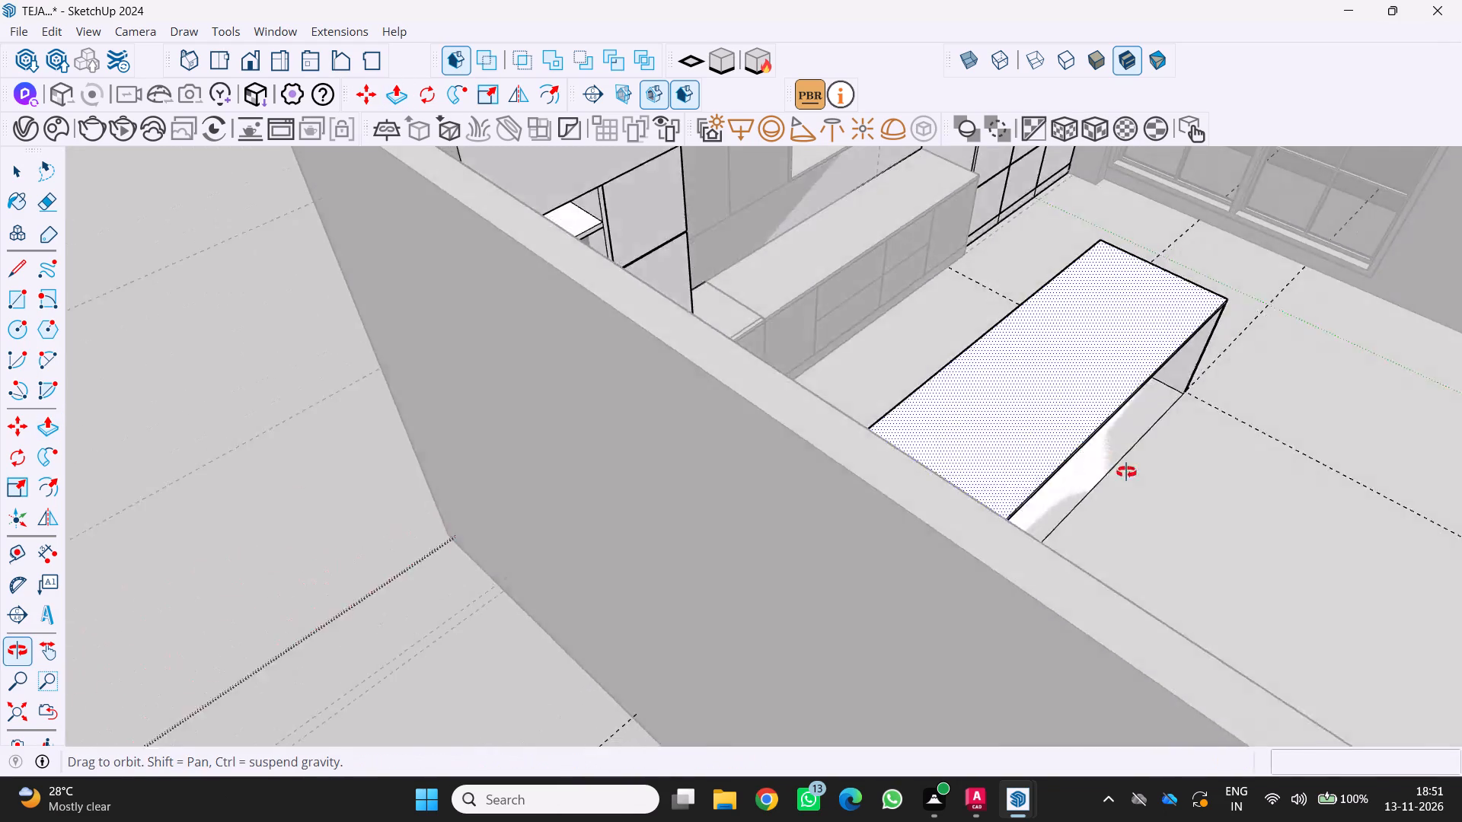
middle_drag(1157, 479, 1258, 473)
middle_click(1261, 470)
scroll(778, 286, up, 3)
middle_drag(675, 256, 1178, 295)
scroll(1178, 295, up, 1)
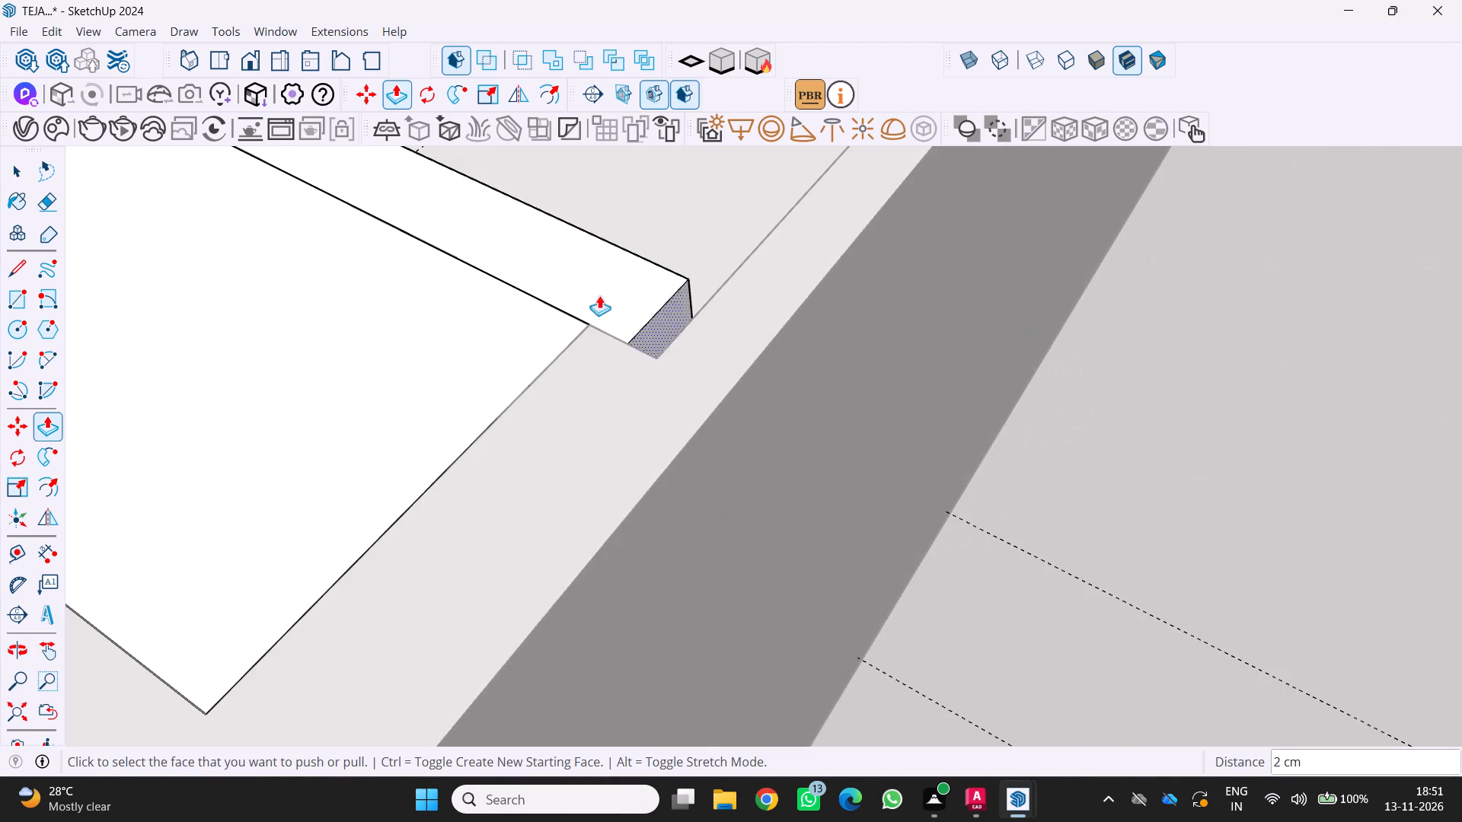
scroll(414, 278, up, 3)
middle_drag(441, 290, 438, 381)
scroll(501, 307, up, 3)
middle_drag(509, 301, 534, 284)
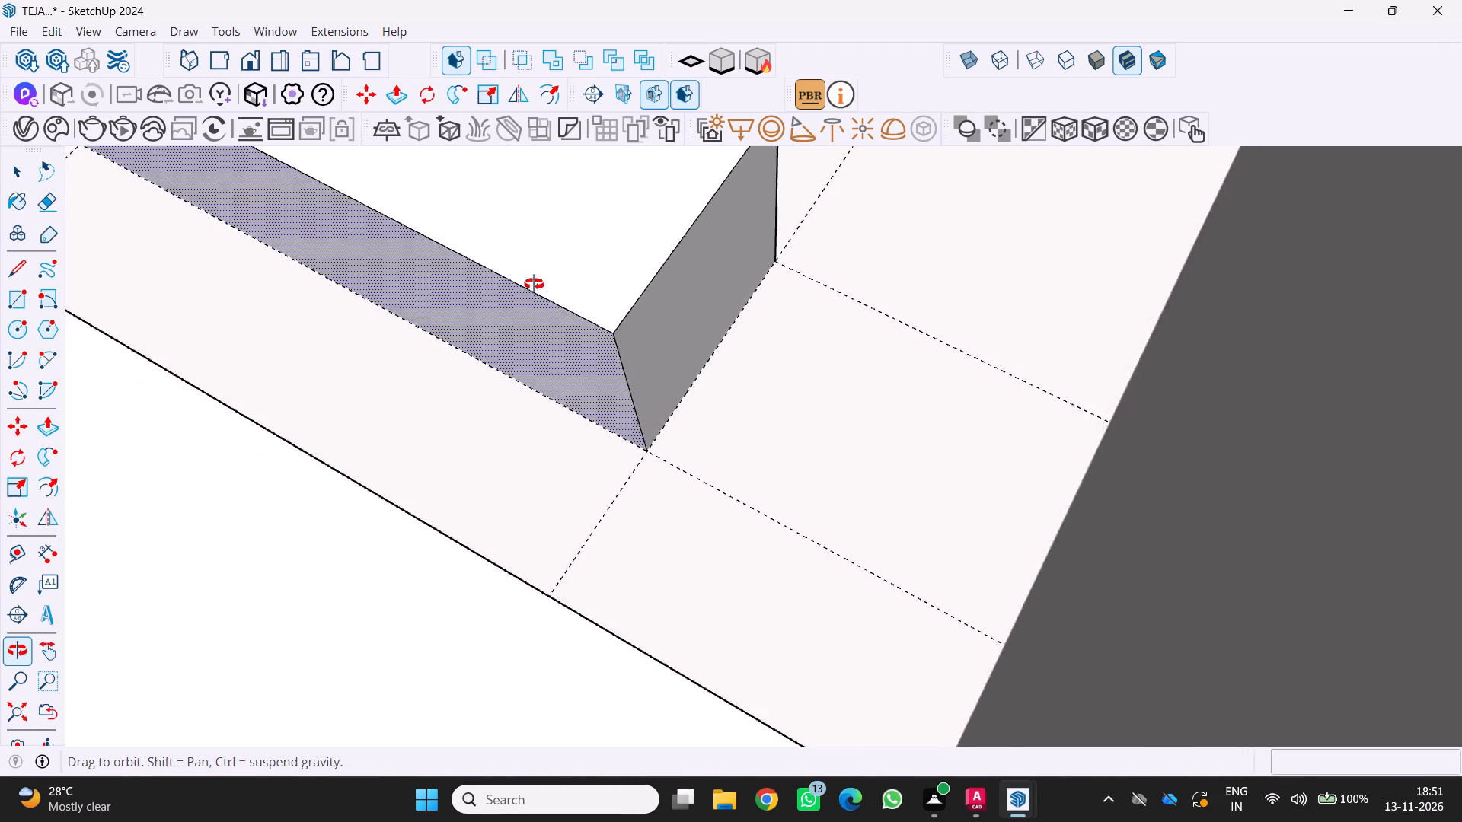
middle_drag(534, 284, 487, 314)
scroll(503, 312, up, 3)
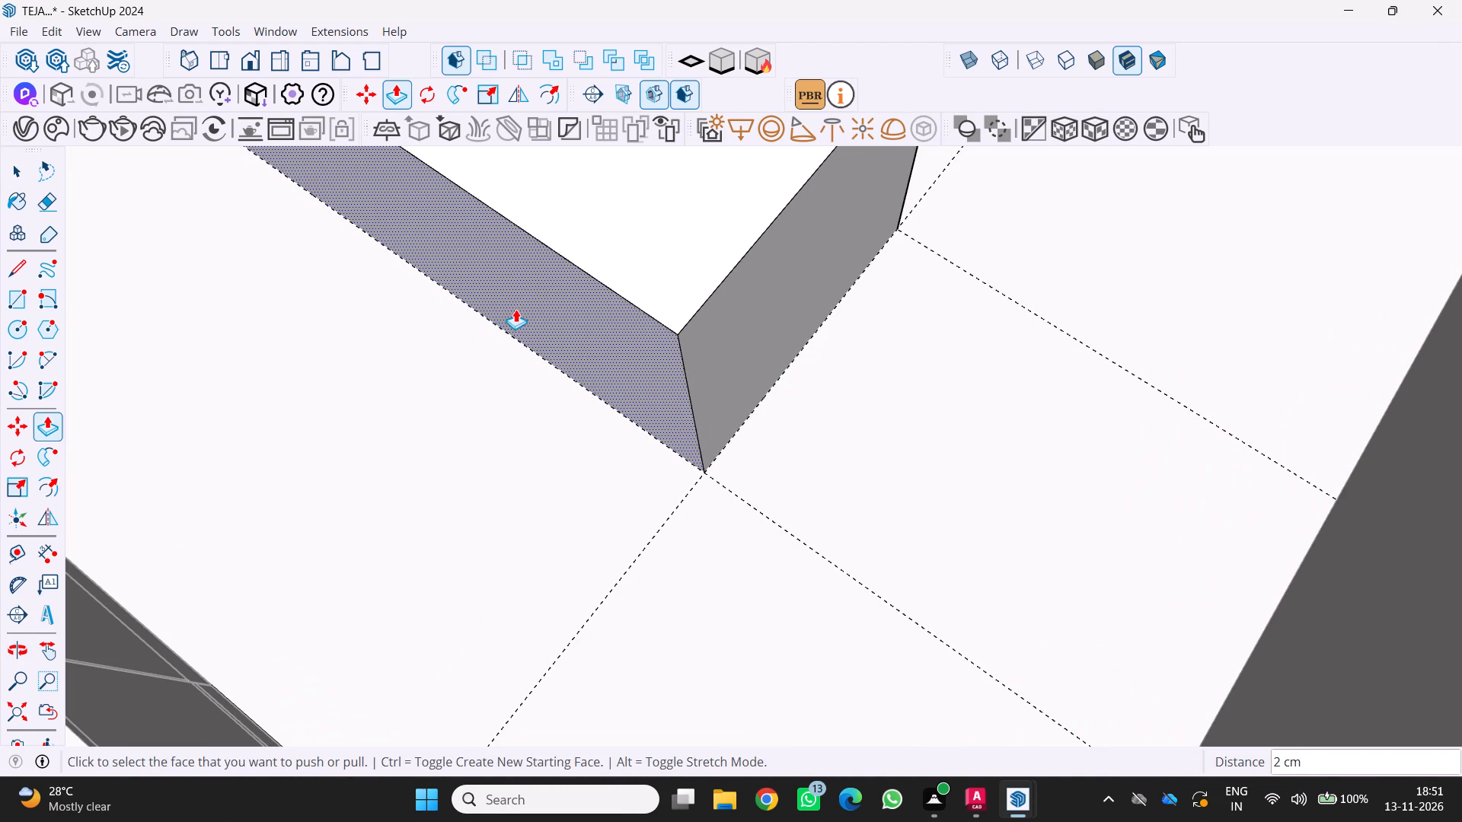
key(f)
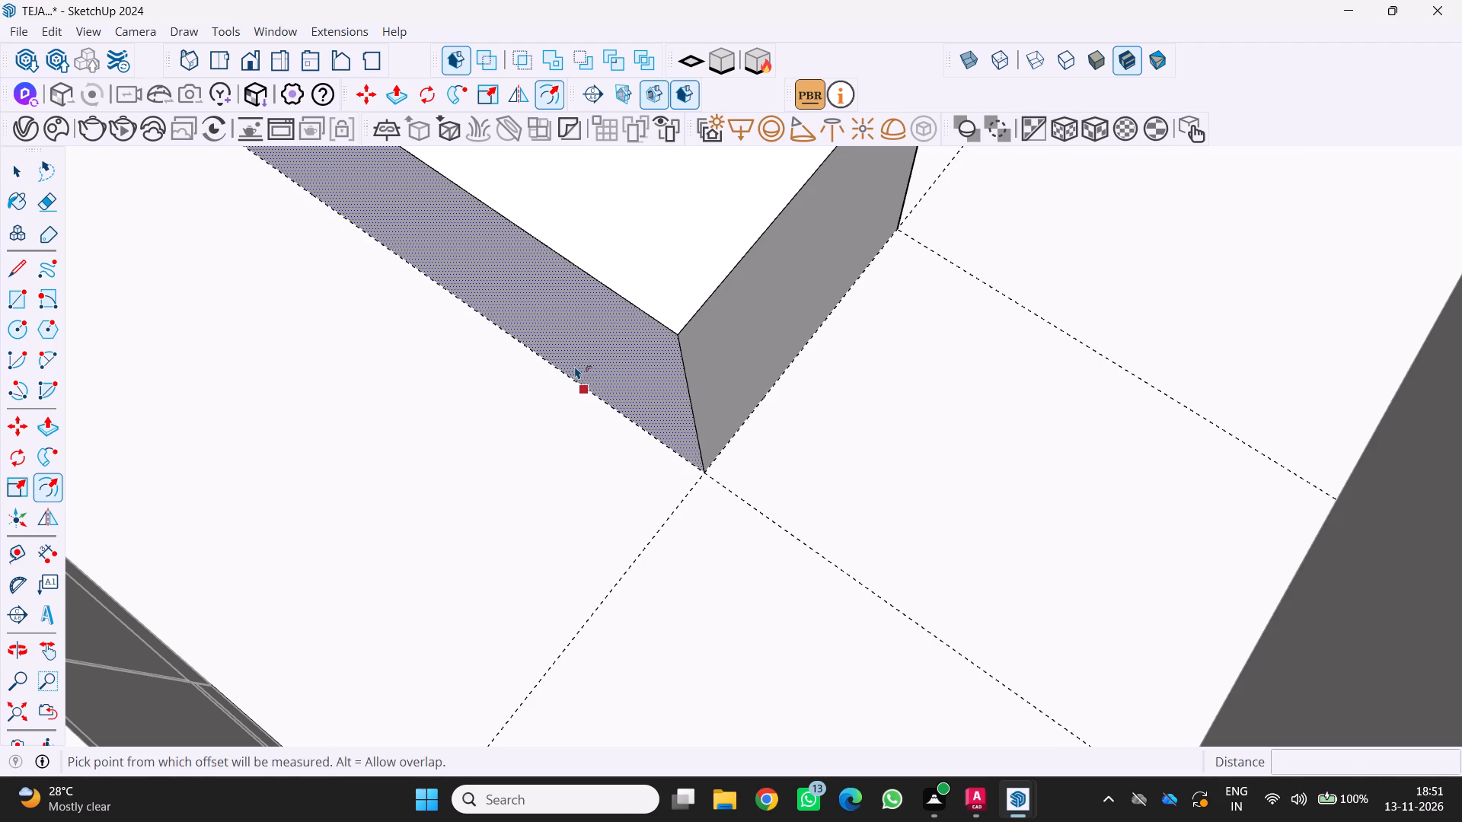
click(570, 374)
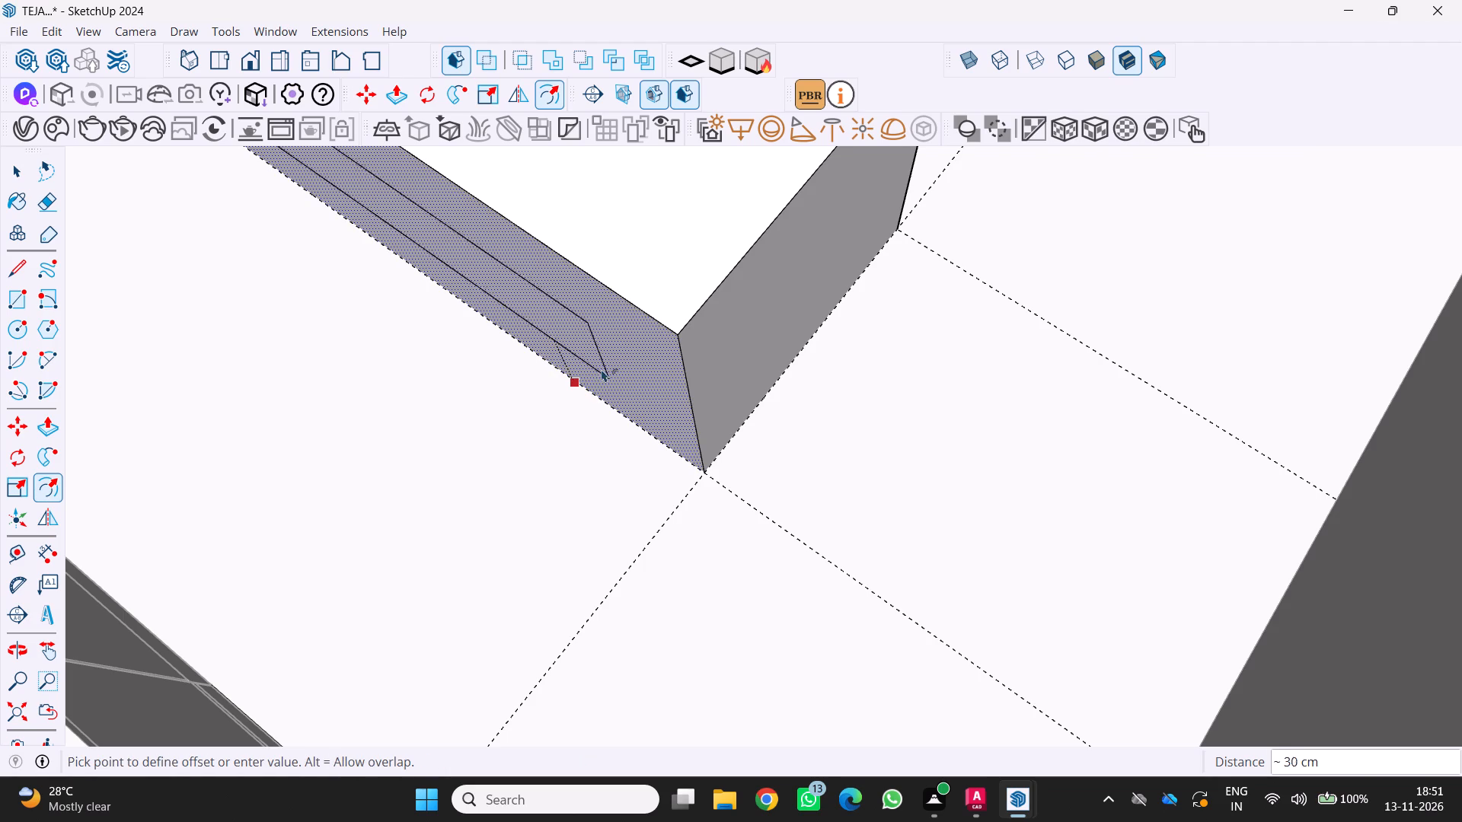
middle_drag(603, 370, 710, 332)
scroll(604, 370, up, 1)
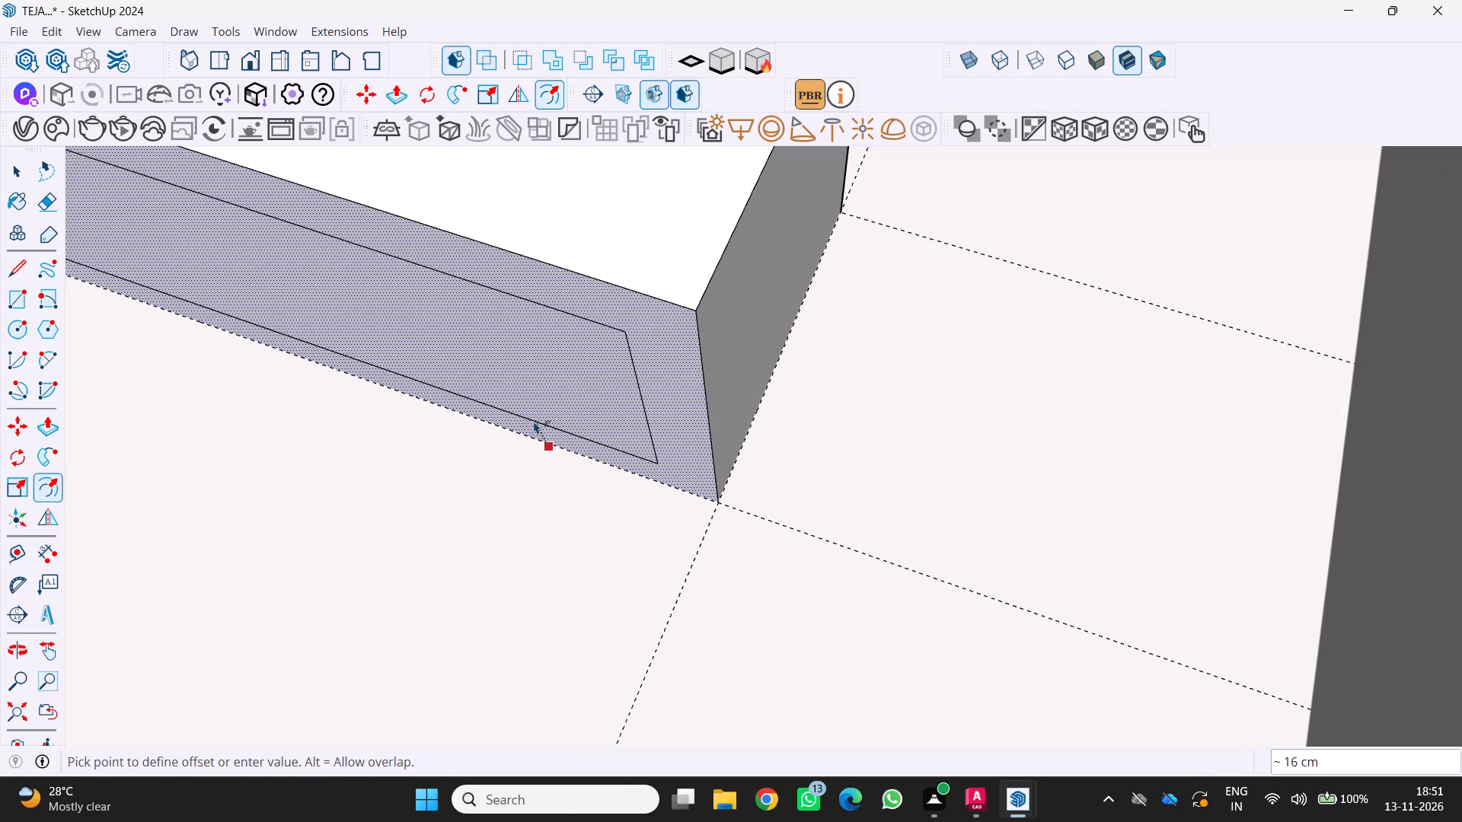
key(3)
key(Return)
Examine the island and surrounding kitchen cabinetry from above, from the room's open side and from a distance.
middle_drag(621, 411, 736, 336)
scroll(736, 336, down, 15)
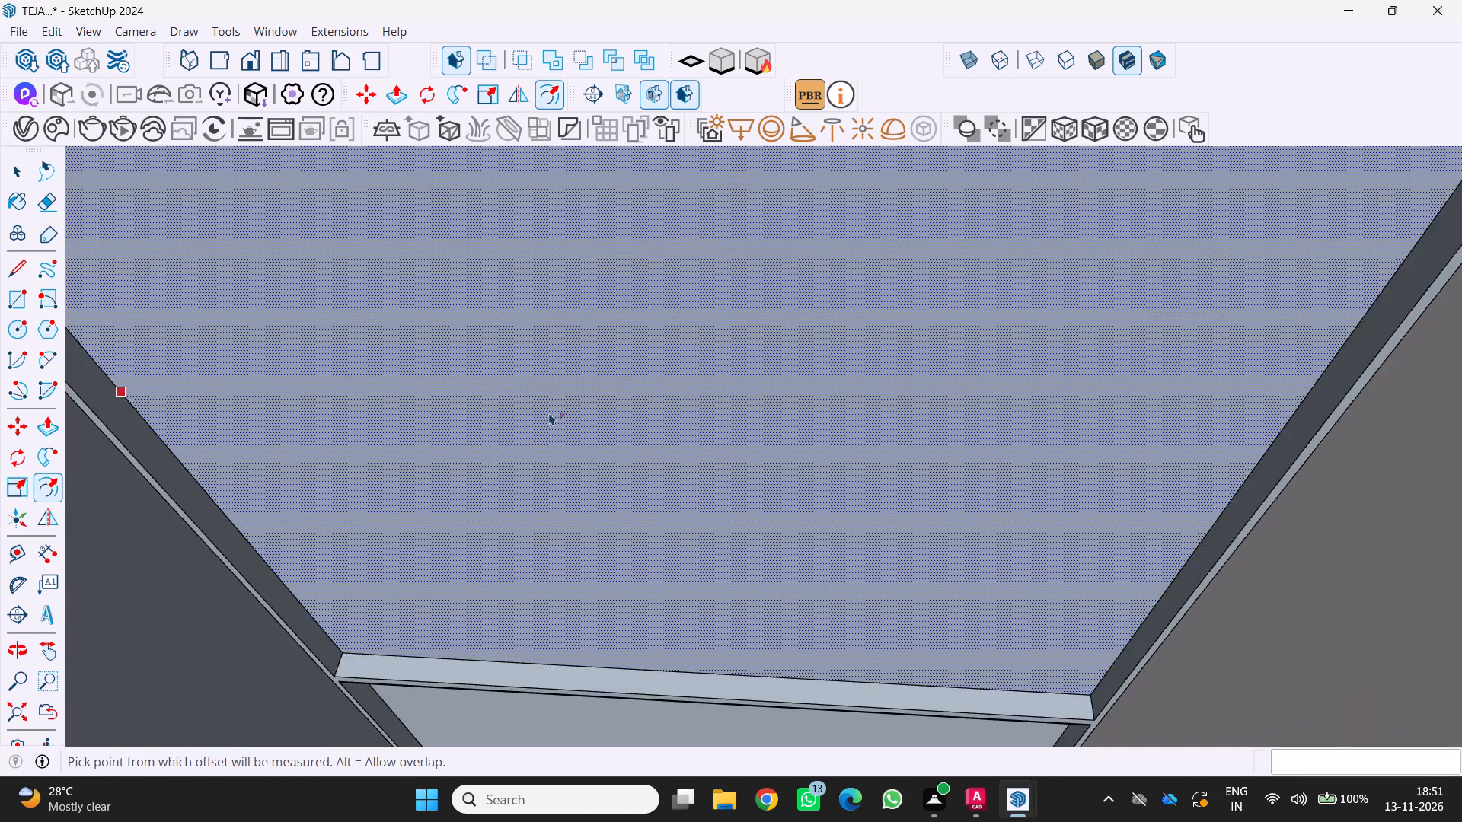
scroll(549, 413, down, 20)
scroll(549, 413, down, 4)
scroll(604, 458, down, 4)
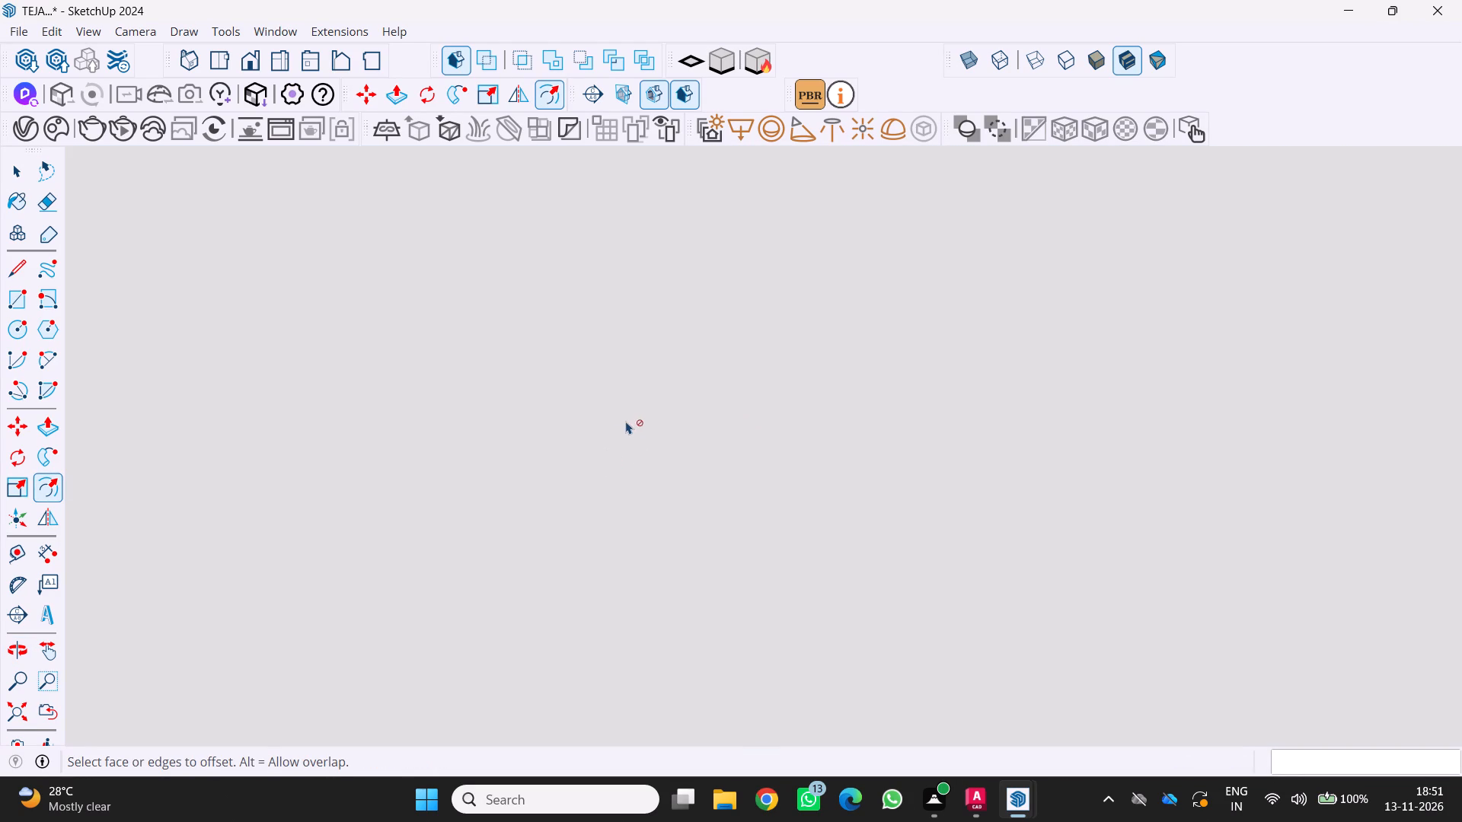
scroll(626, 421, down, 20)
scroll(626, 421, down, 18)
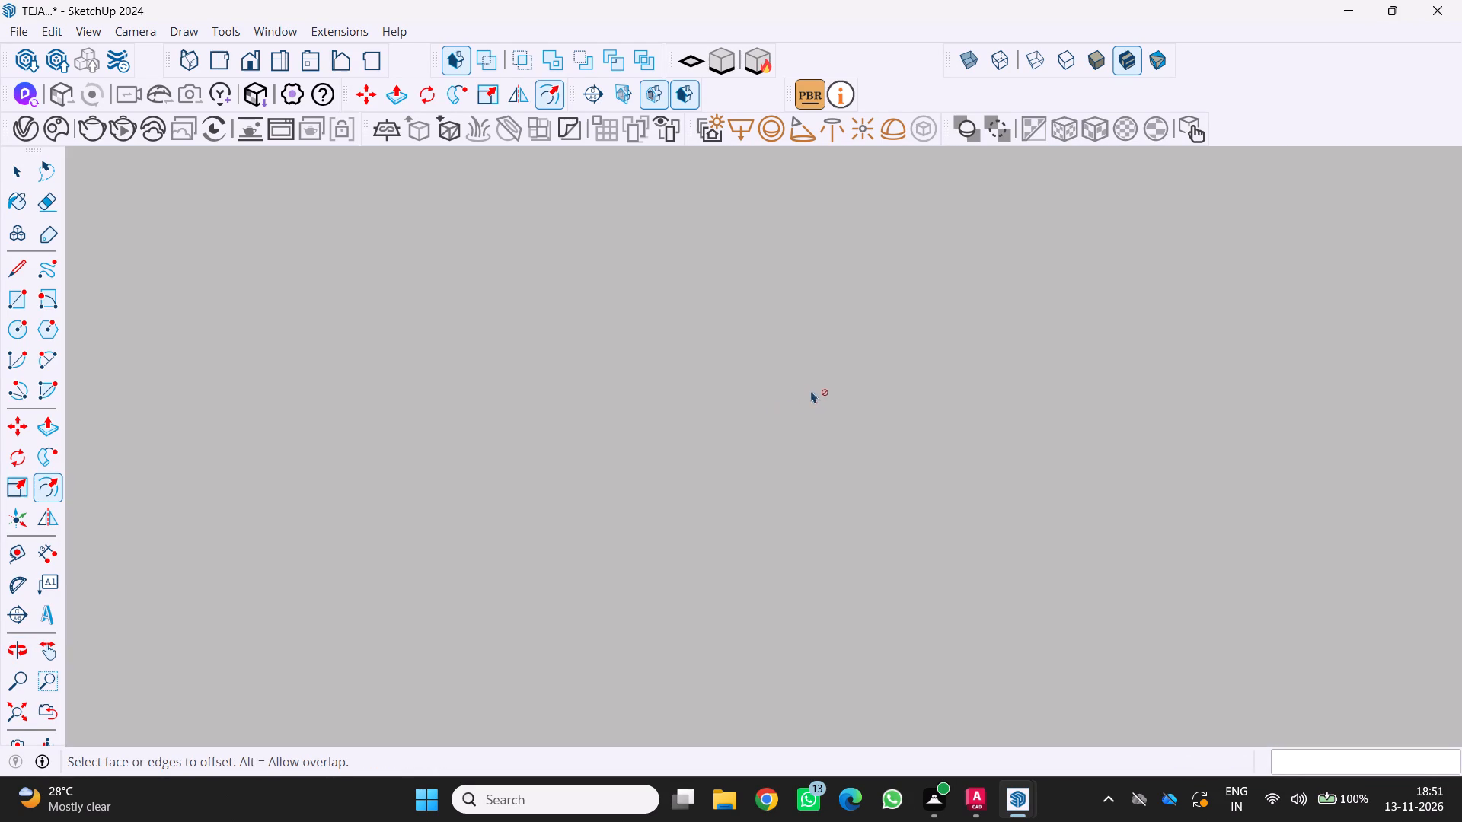
scroll(811, 390, down, 20)
scroll(811, 390, down, 17)
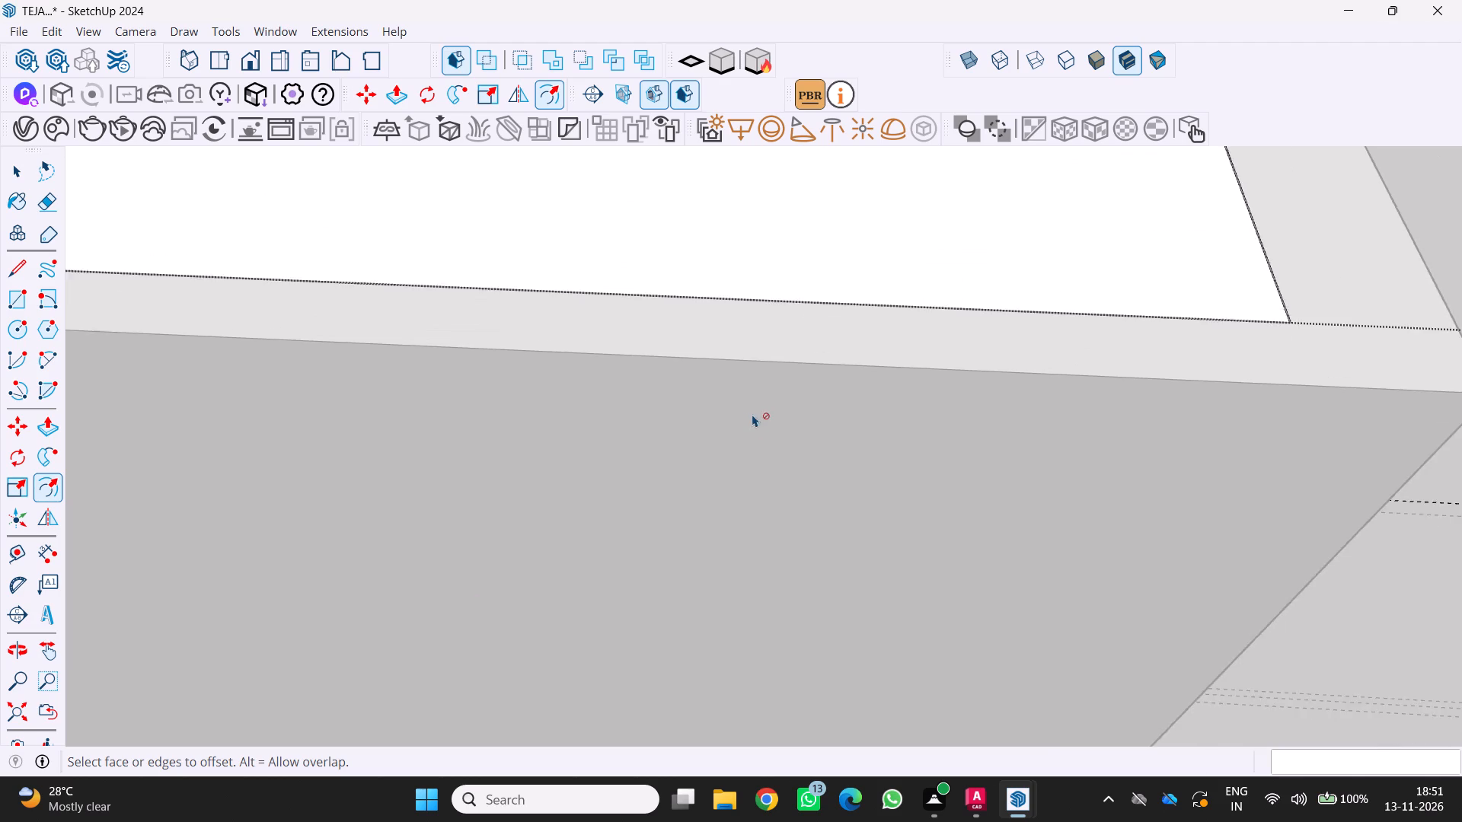
scroll(752, 414, down, 14)
middle_drag(743, 414, 512, 429)
scroll(531, 443, down, 4)
middle_drag(579, 420, 578, 421)
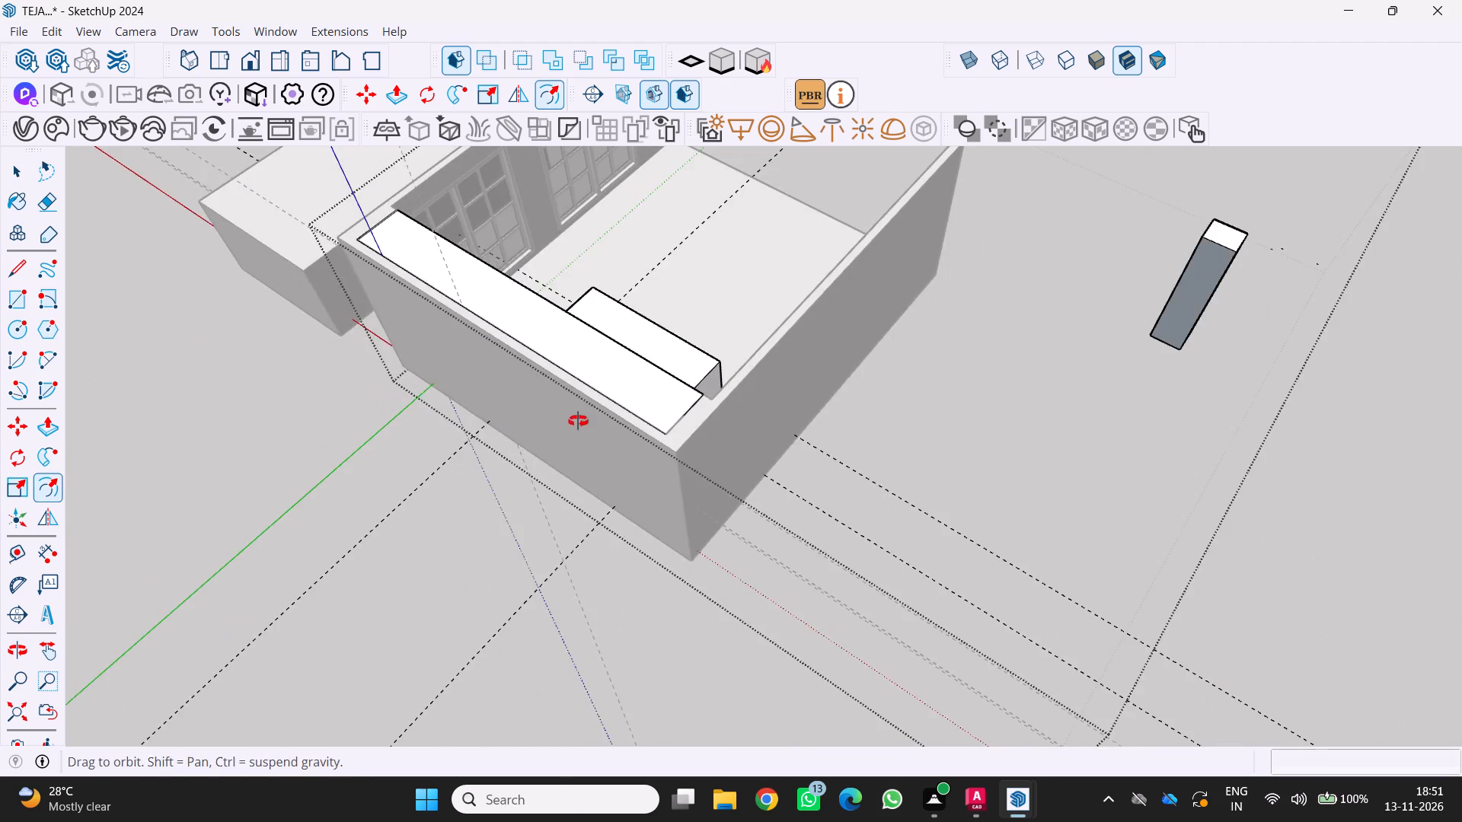
middle_drag(578, 421, 164, 413)
scroll(152, 413, down, 3)
middle_drag(469, 399, 164, 317)
scroll(560, 406, up, 2)
middle_drag(566, 404, 273, 330)
scroll(618, 395, up, 4)
middle_click(714, 416)
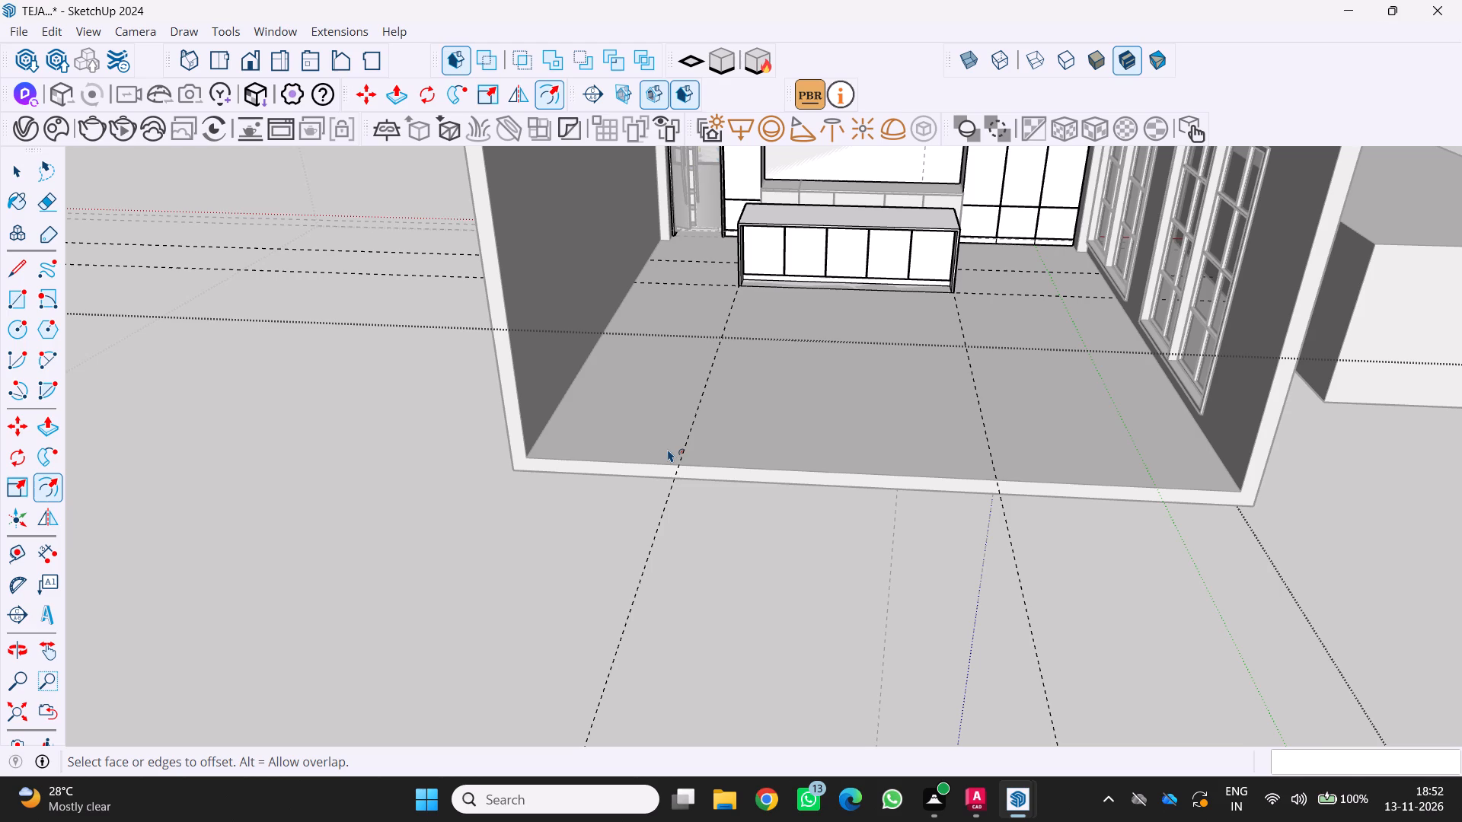
scroll(794, 458, down, 1)
middle_drag(793, 458, 788, 447)
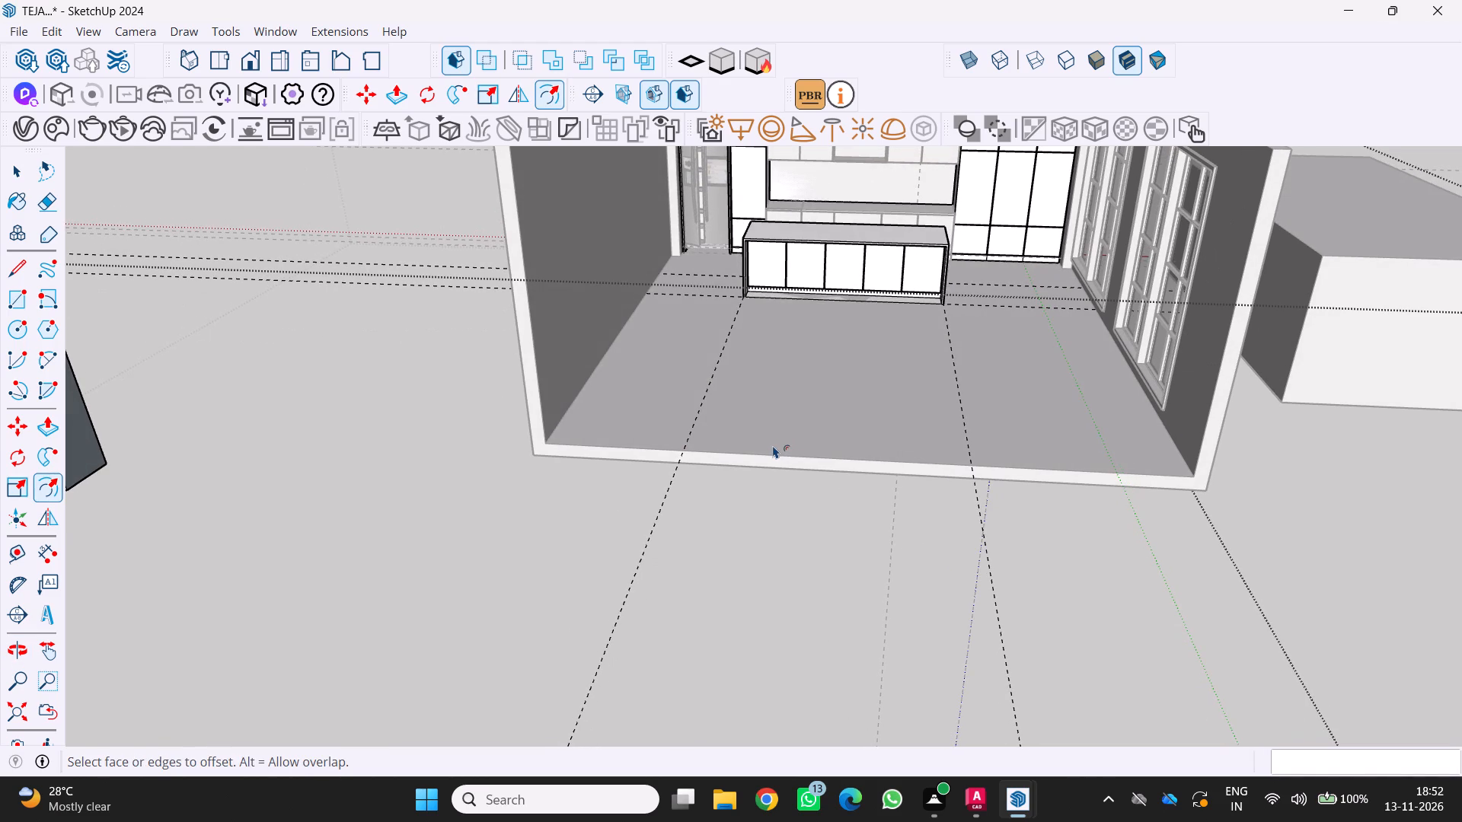
middle_drag(763, 440, 795, 389)
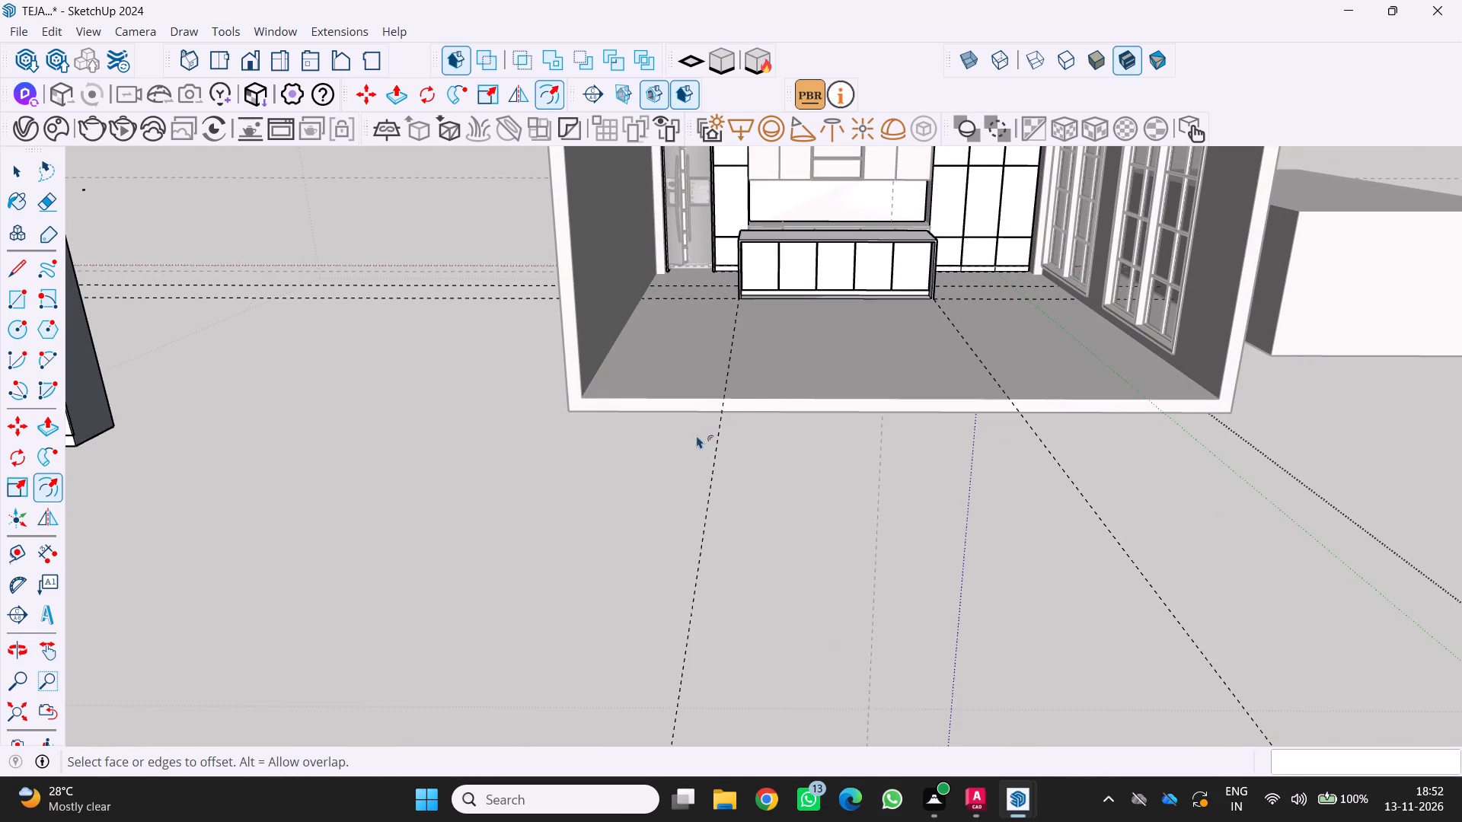
middle_drag(694, 436, 553, 472)
middle_drag(602, 476, 733, 415)
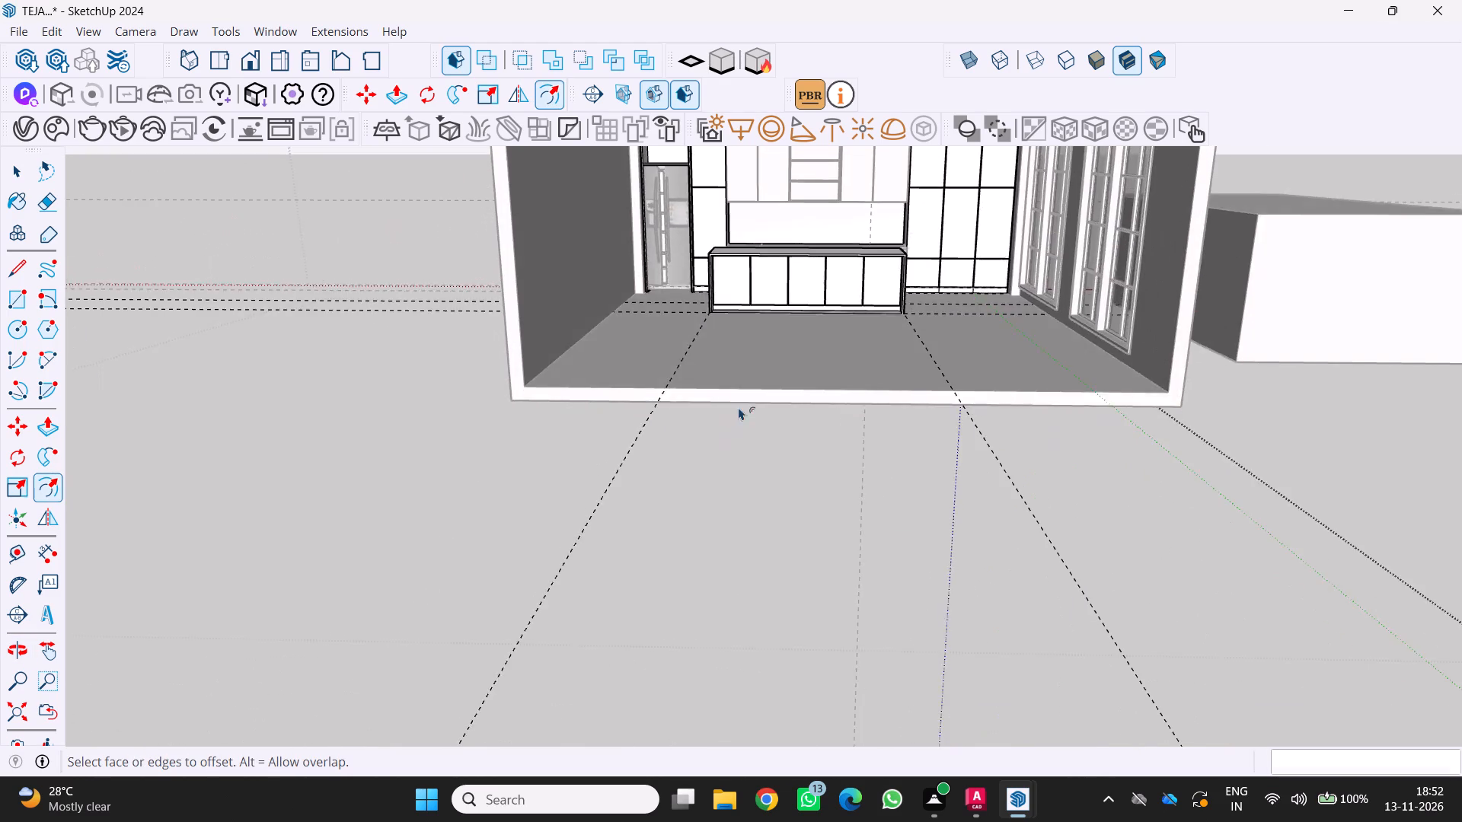
middle_click(739, 407)
middle_click(738, 406)
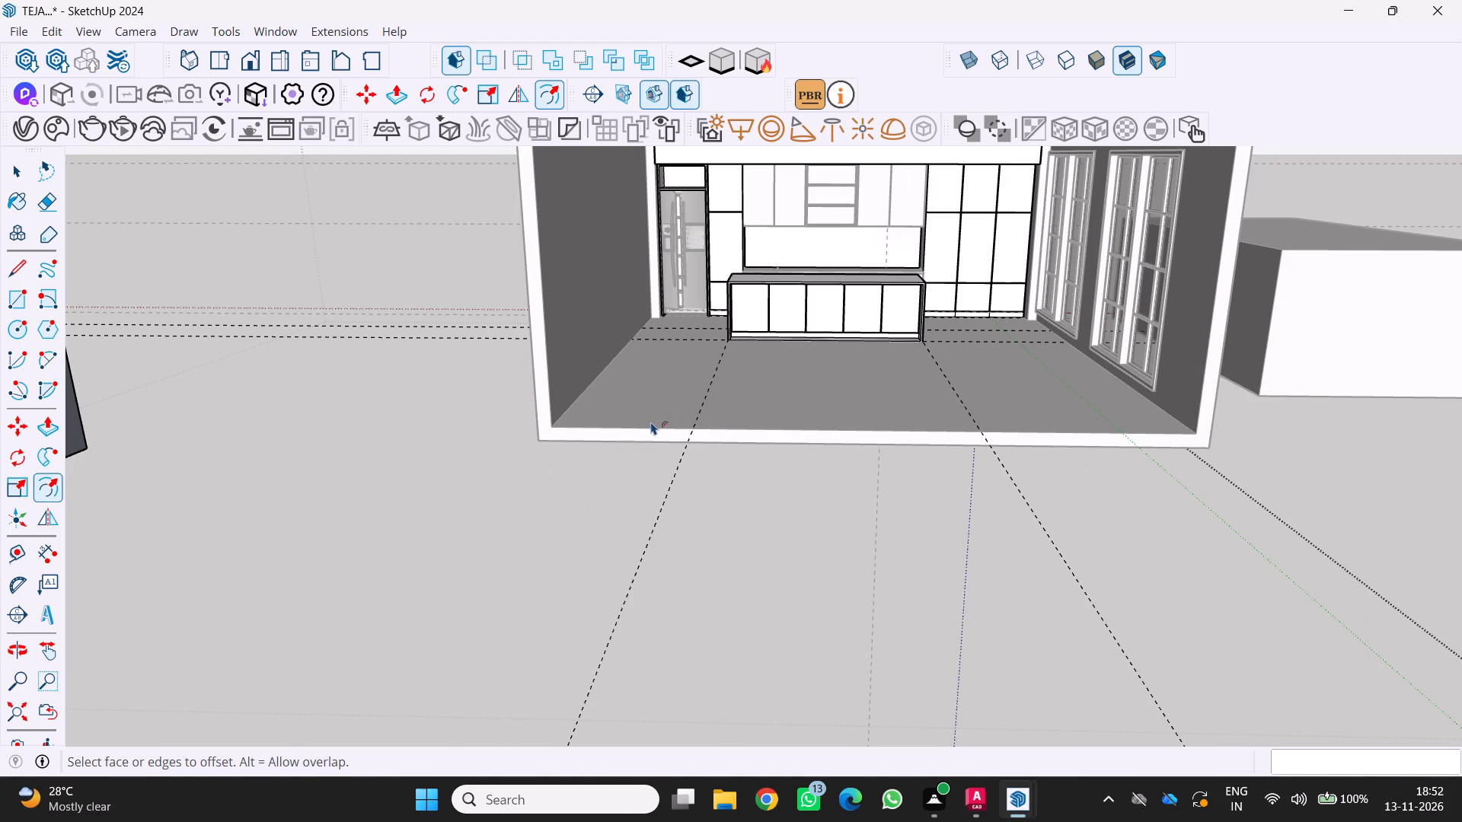
middle_drag(646, 409, 623, 415)
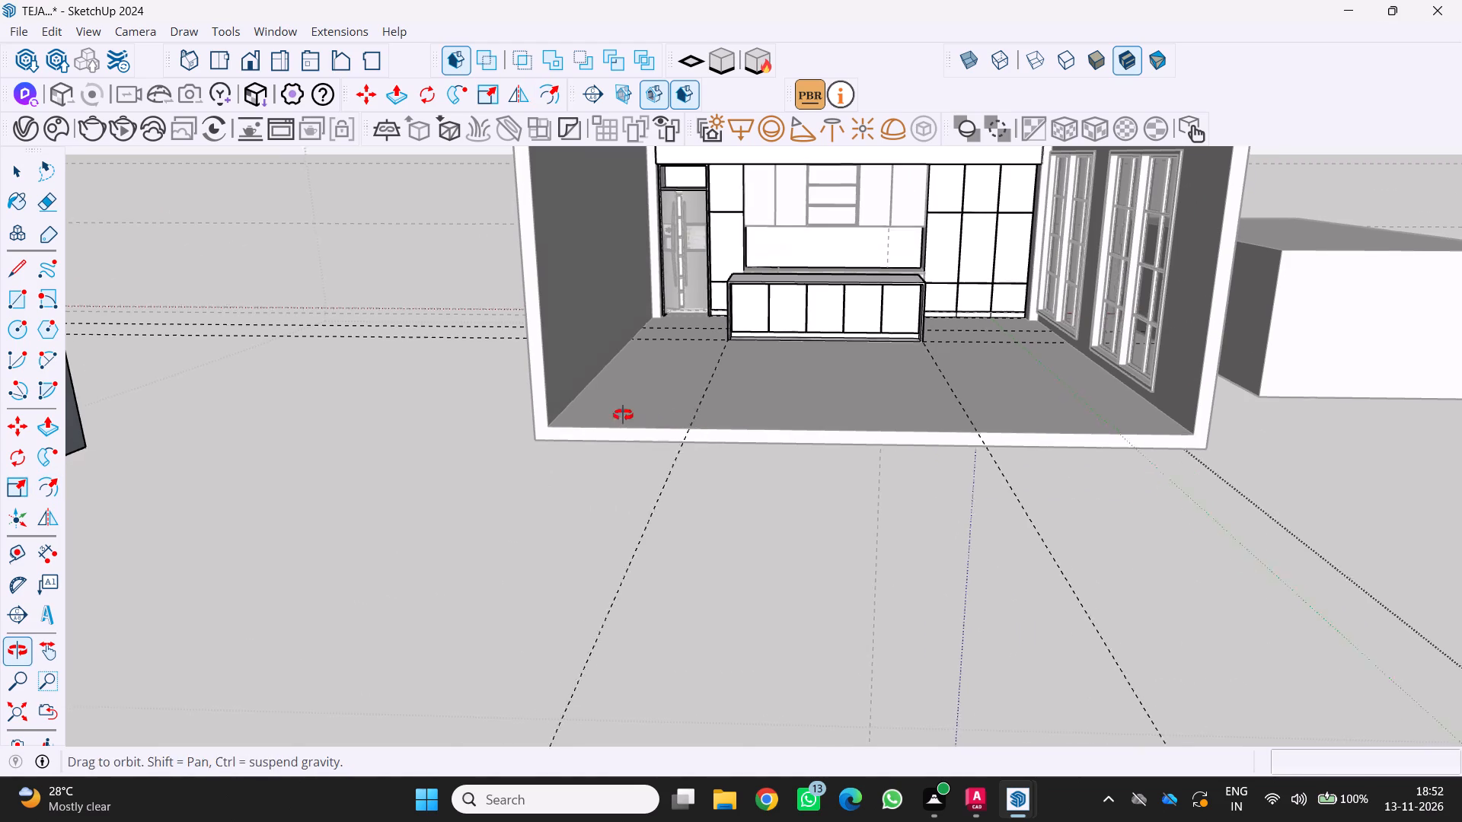
middle_drag(623, 415, 546, 429)
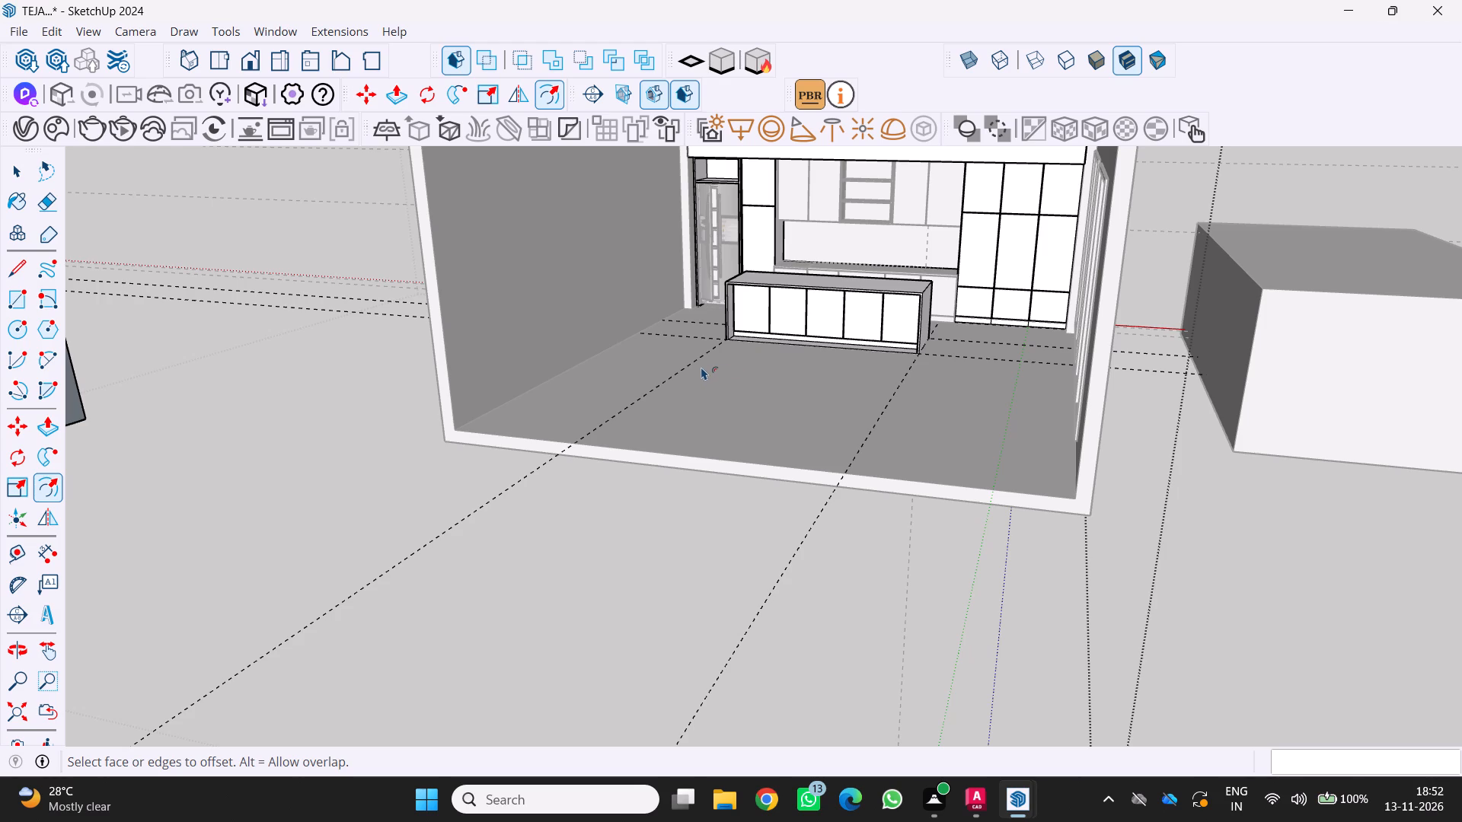
scroll(812, 342, up, 1)
scroll(800, 349, down, 8)
middle_drag(797, 371, 854, 390)
middle_drag(751, 399, 655, 374)
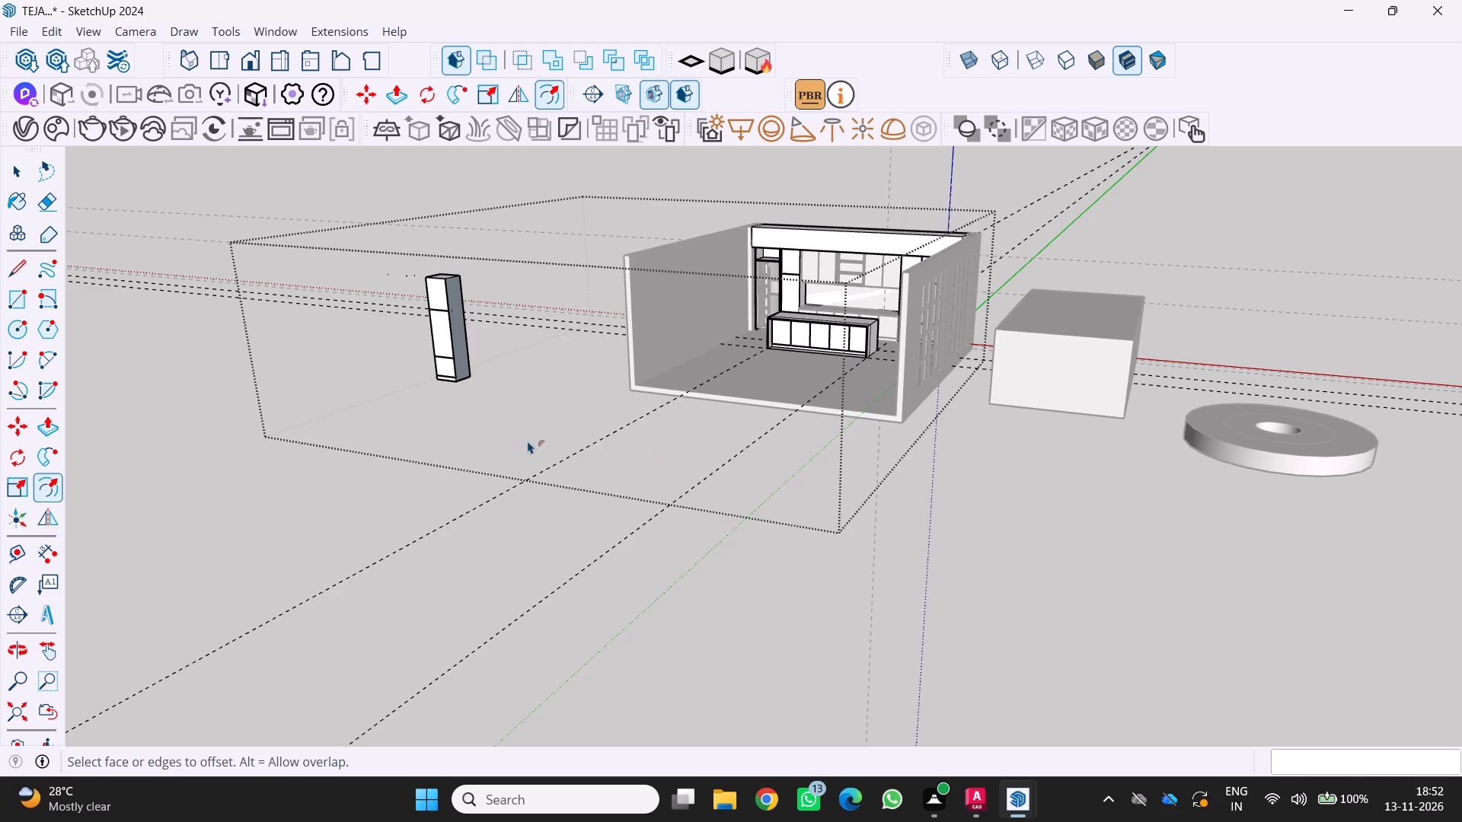
Choose the light beige swatch from the Colors-Named material collection for painting.
key(b)
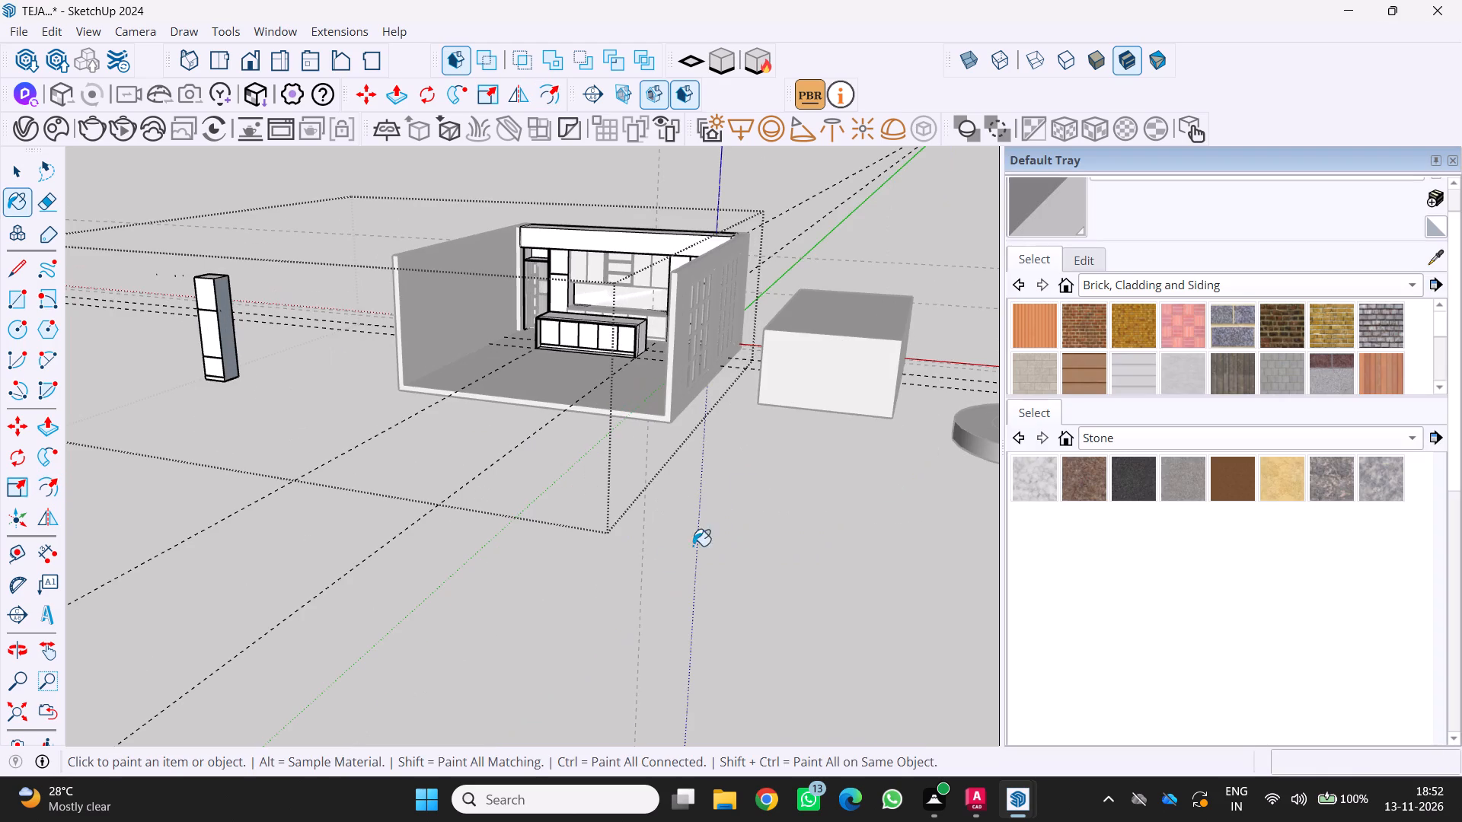
click(1228, 286)
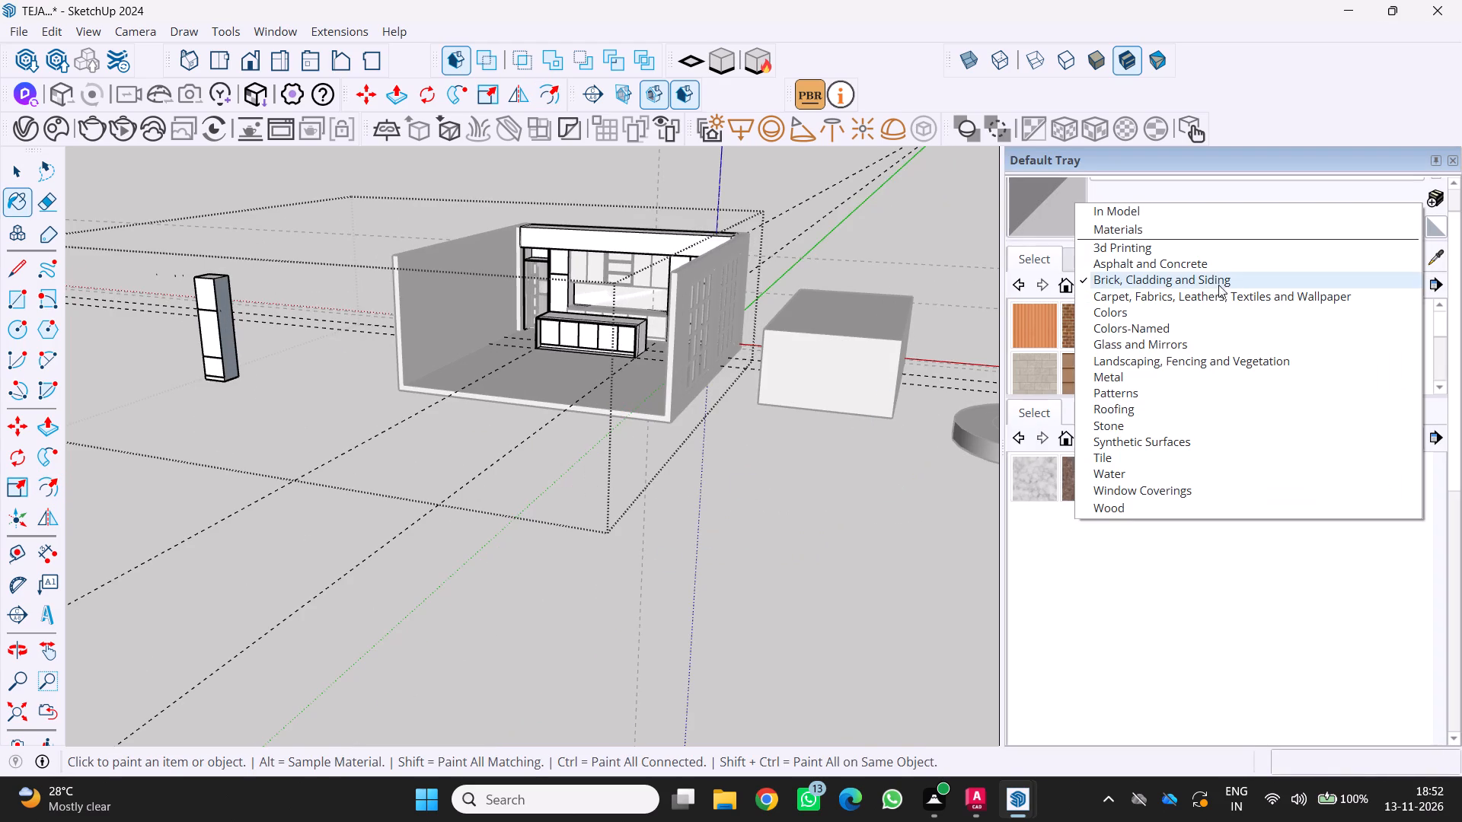
click(1104, 331)
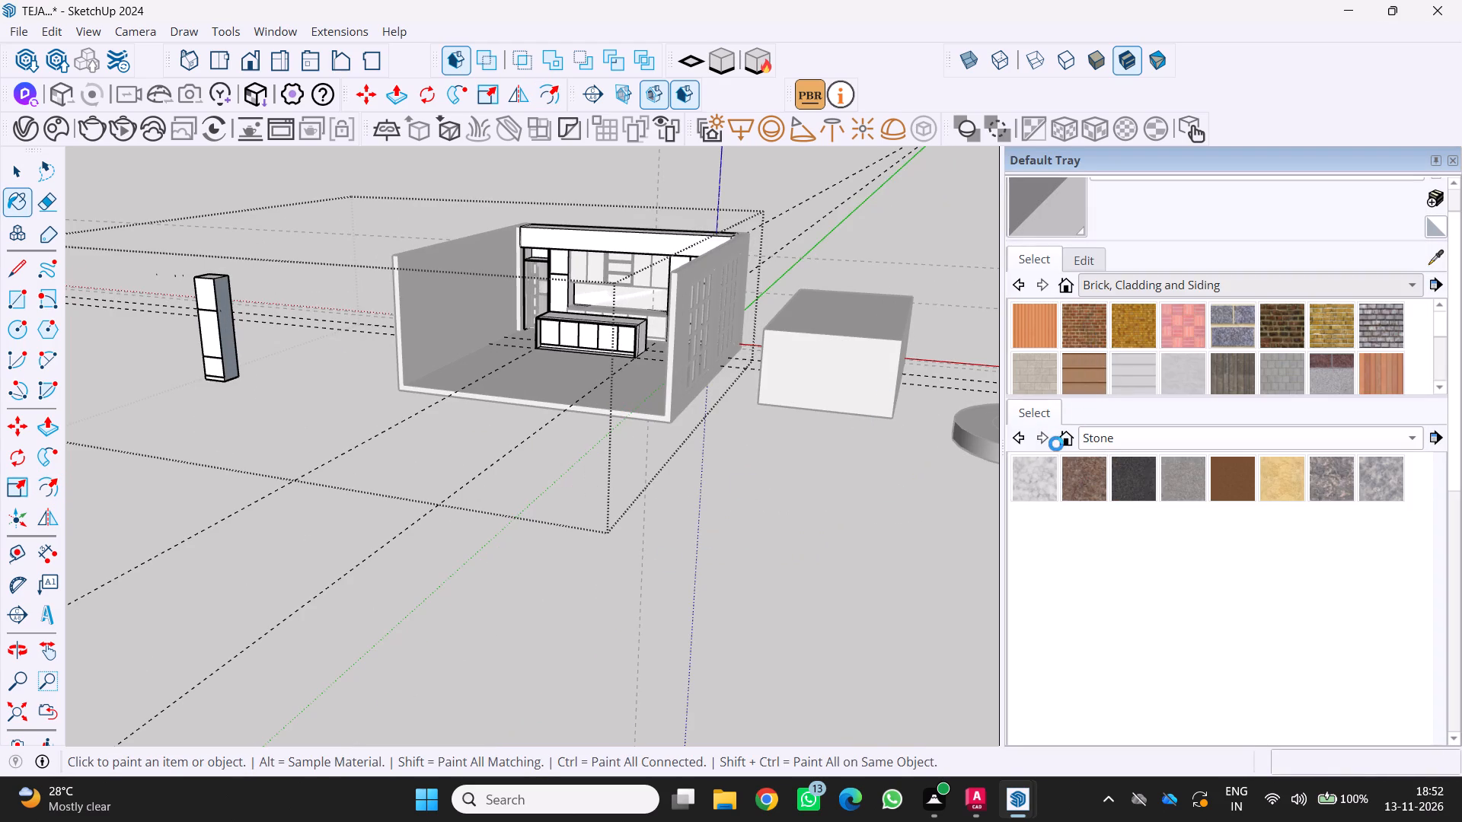
scroll(1077, 383, down, 2)
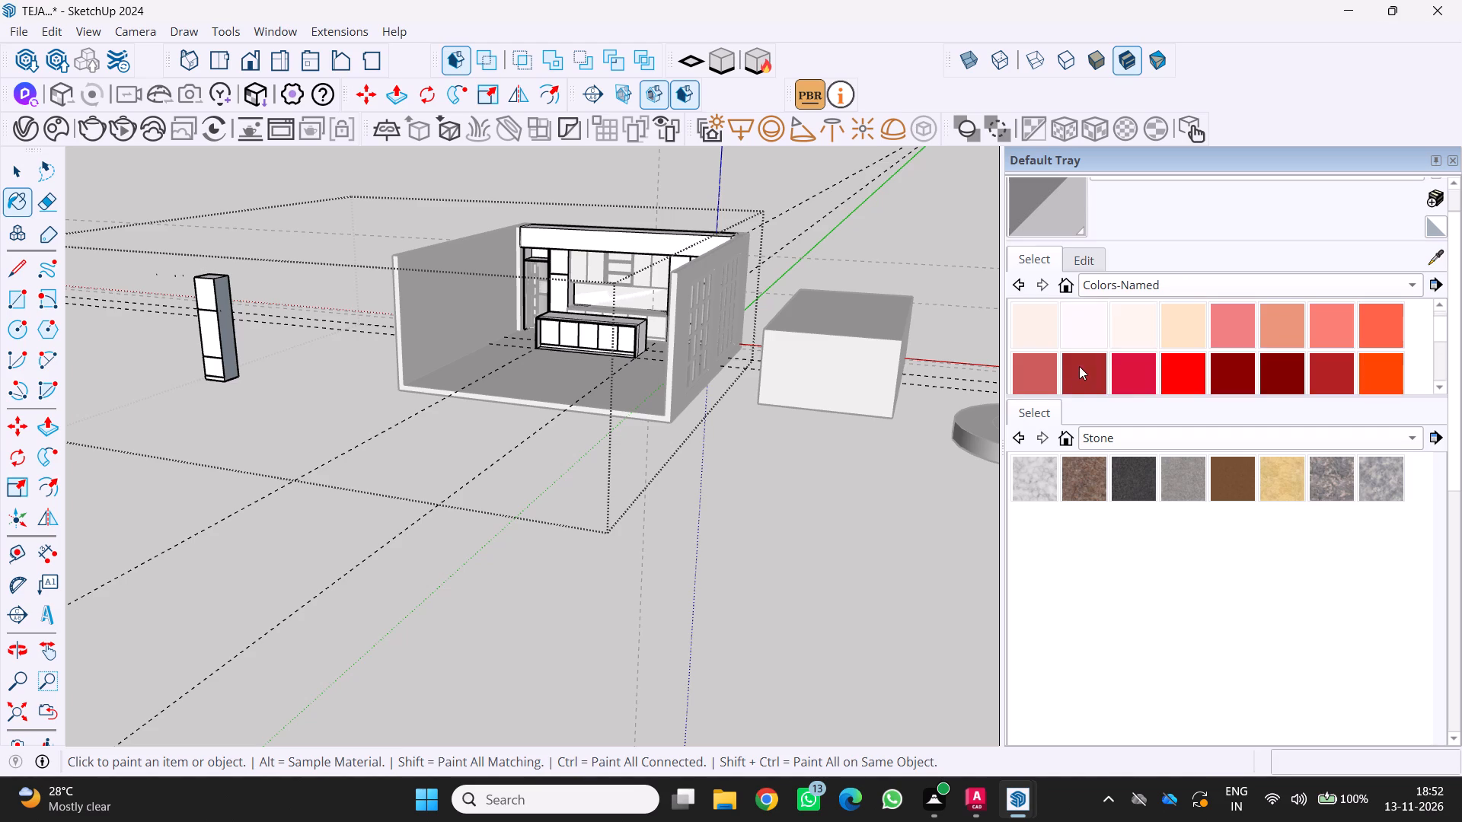
scroll(1078, 365, down, 16)
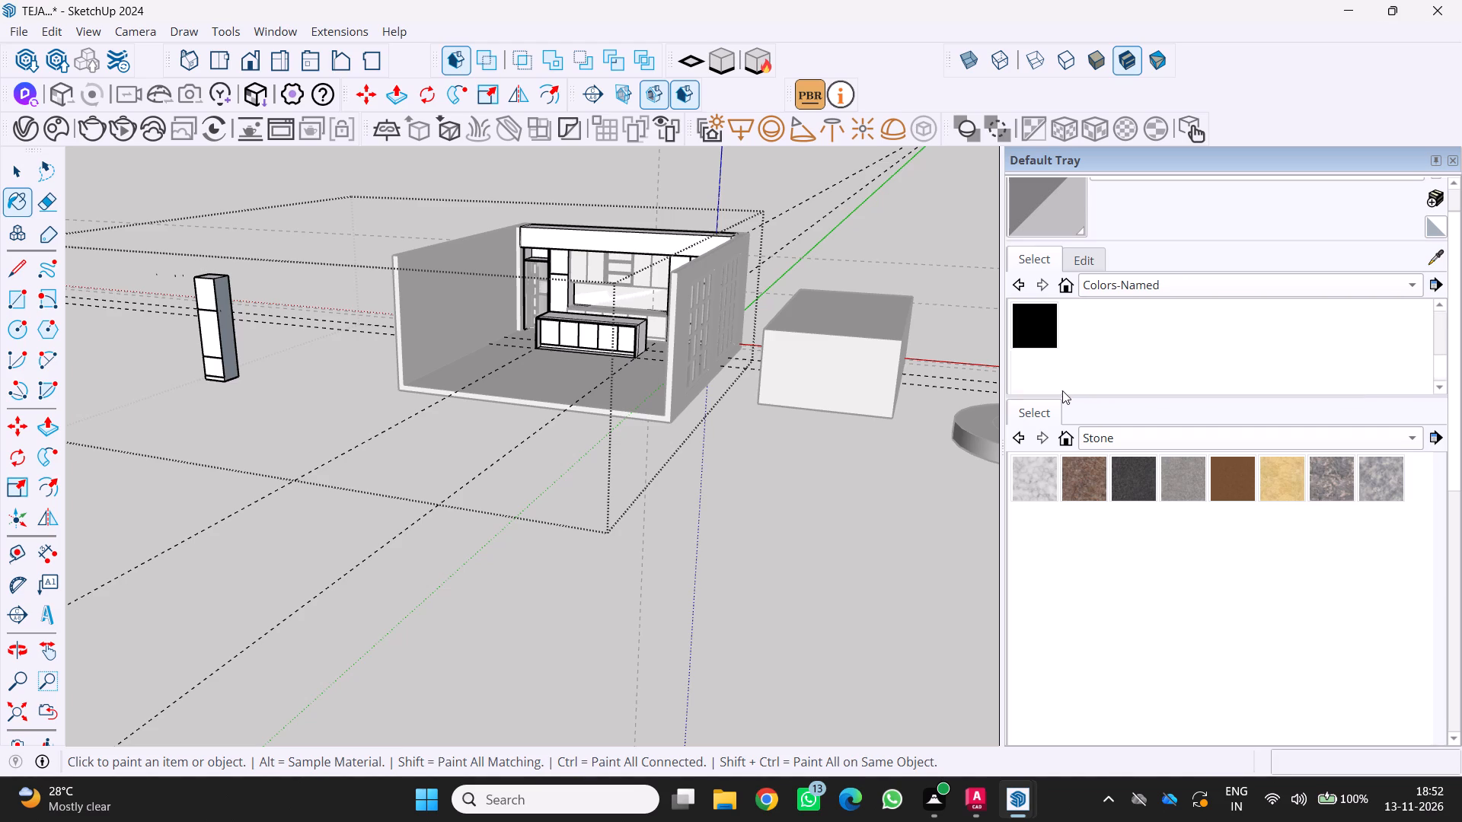
scroll(1062, 390, down, 5)
scroll(1061, 391, up, 14)
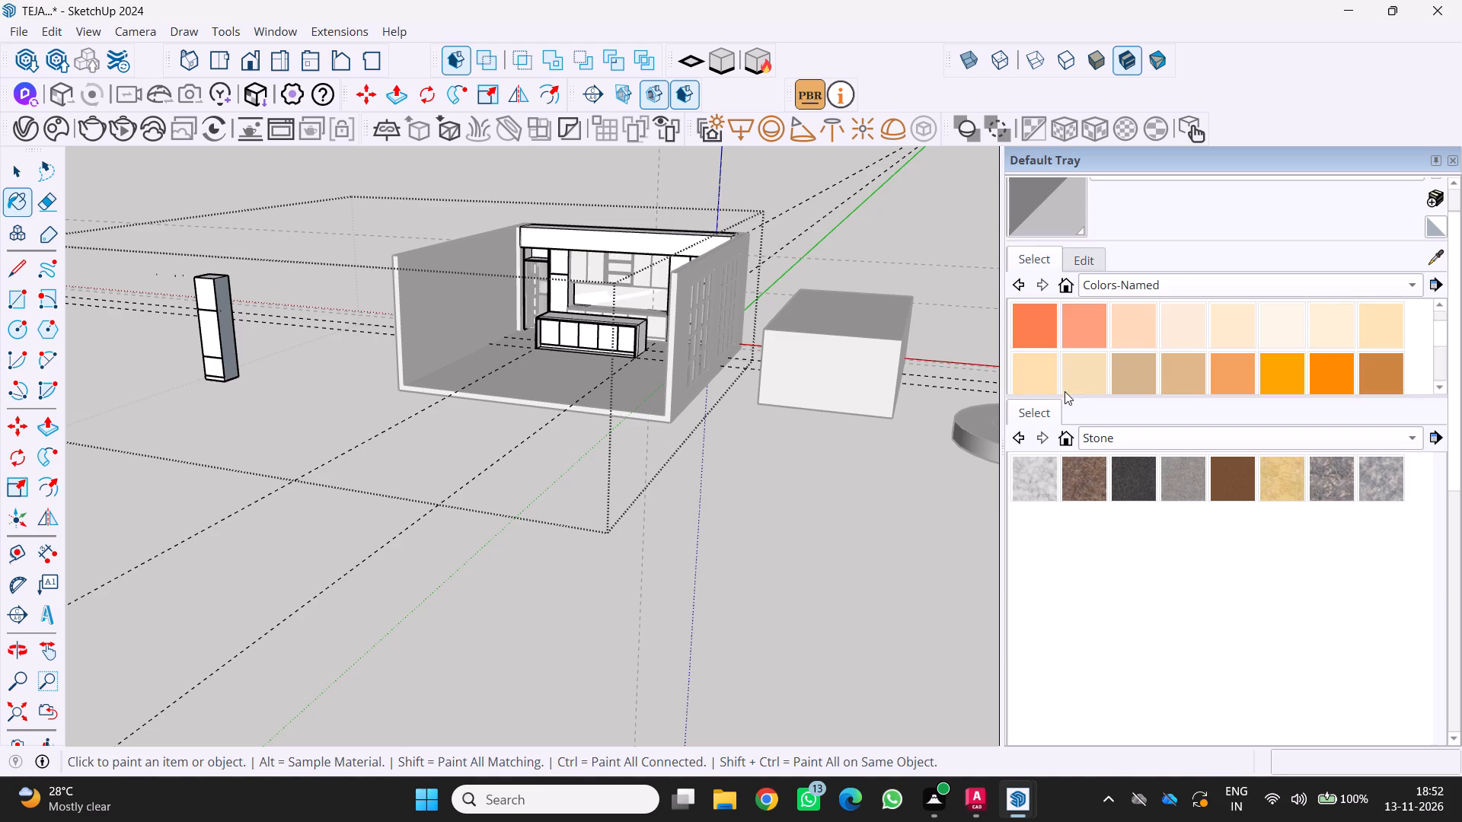
scroll(1065, 391, up, 6)
scroll(1069, 390, down, 2)
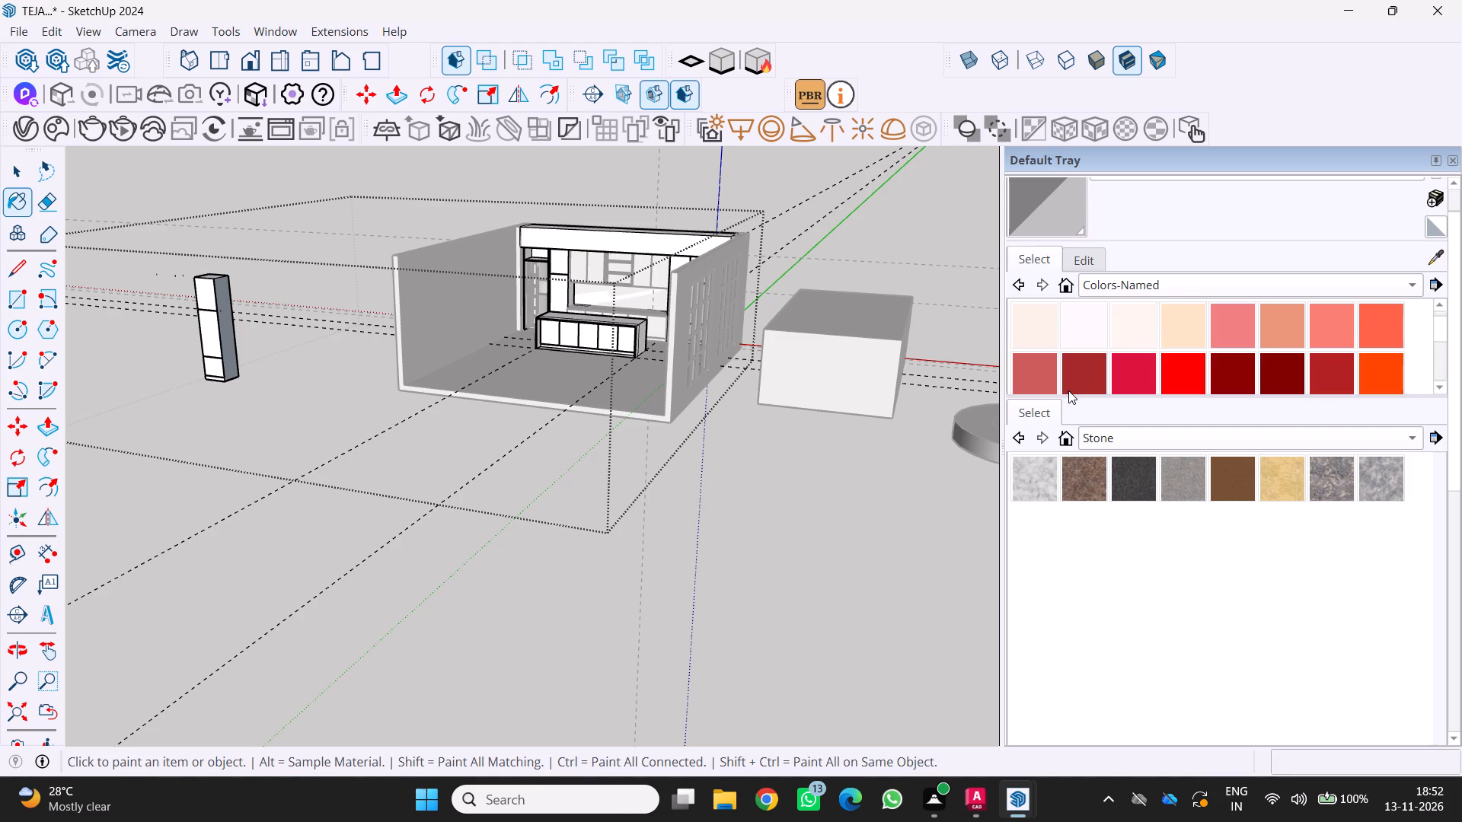
scroll(1068, 390, down, 1)
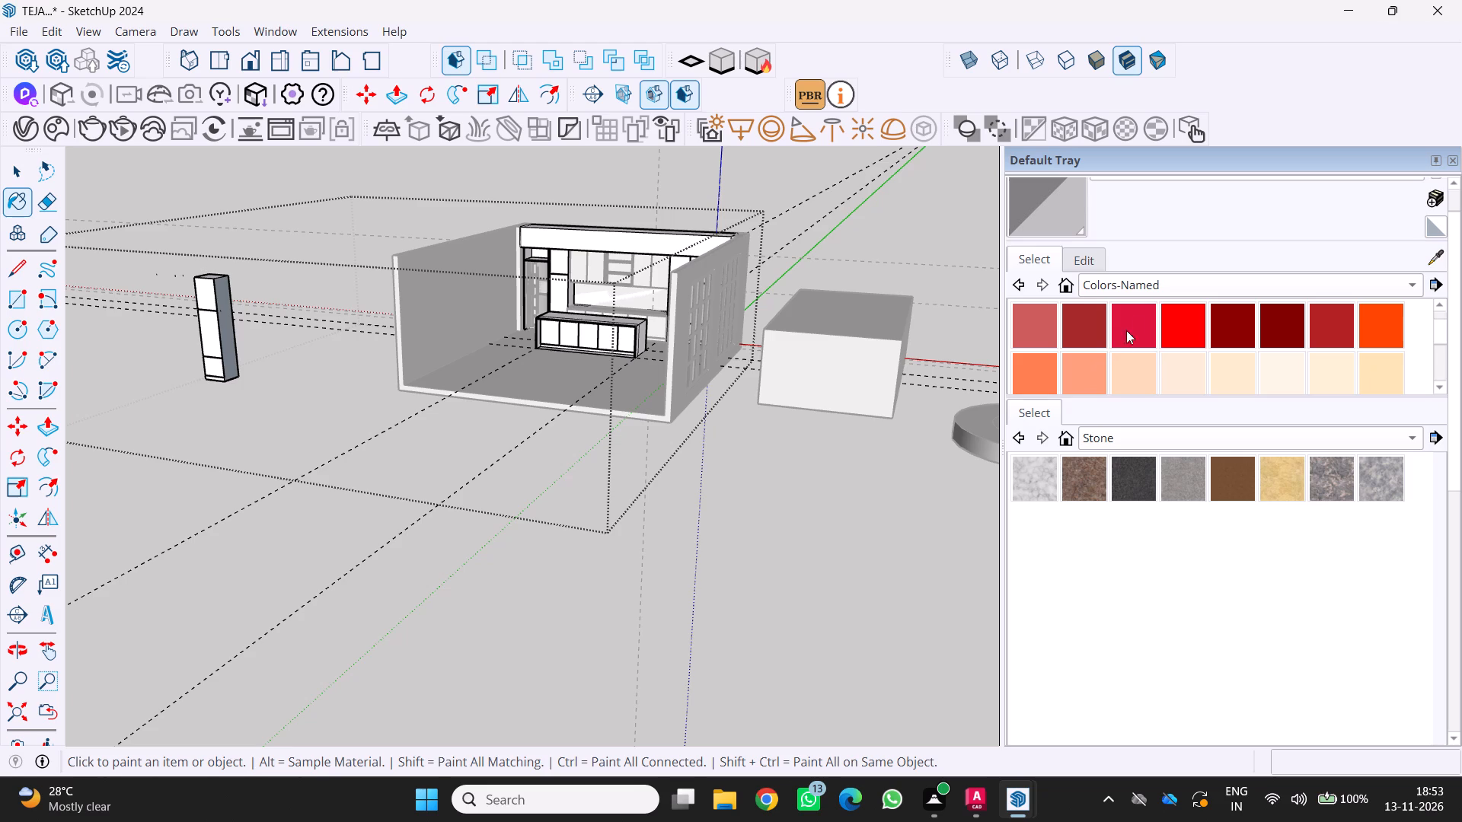
scroll(1138, 311, down, 2)
click(1085, 326)
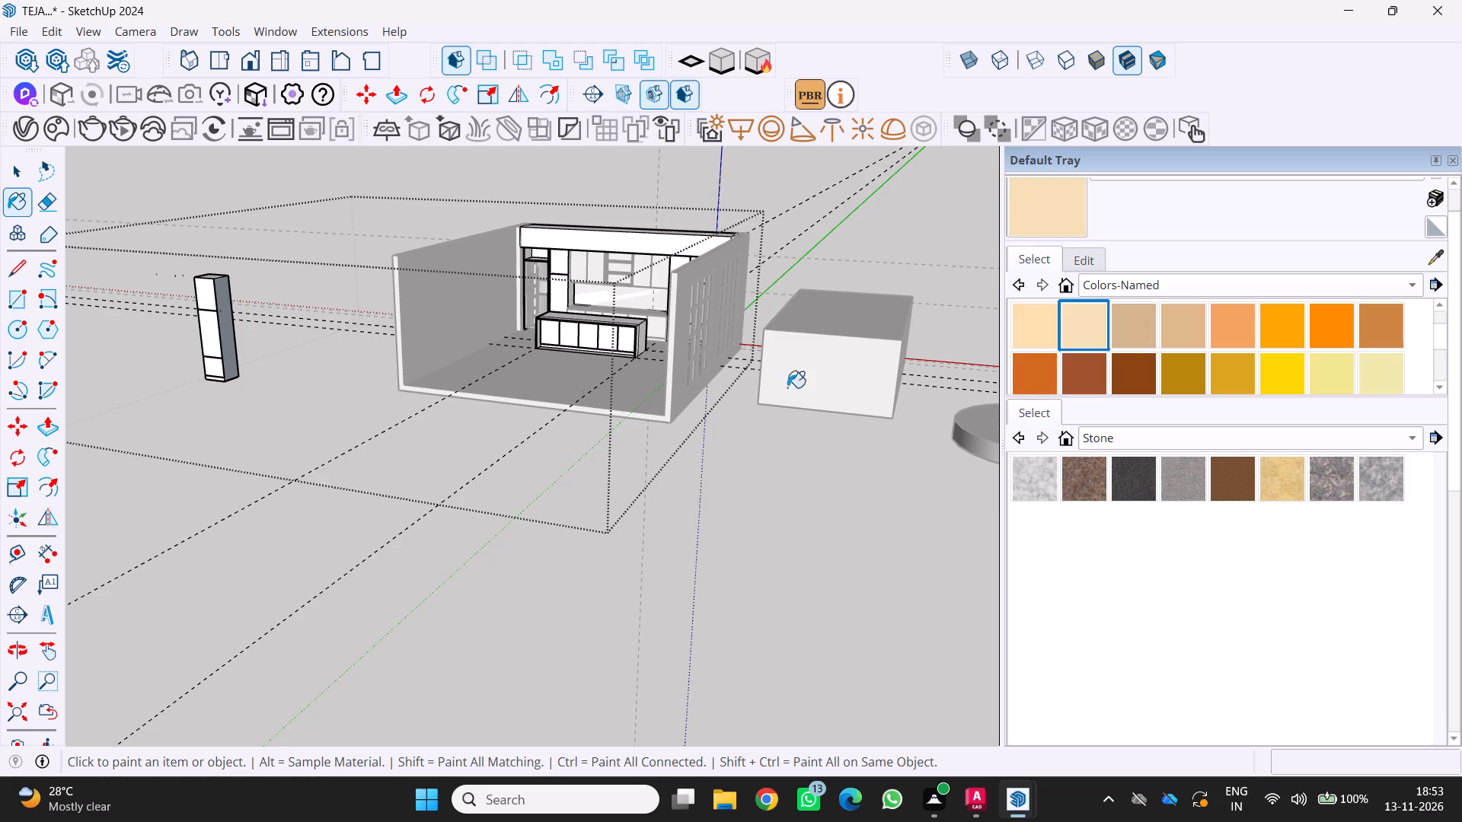
Open the room group for editing and paint its windowless side wall and floor light beige.
scroll(431, 321, up, 2)
click(439, 313)
click(440, 337)
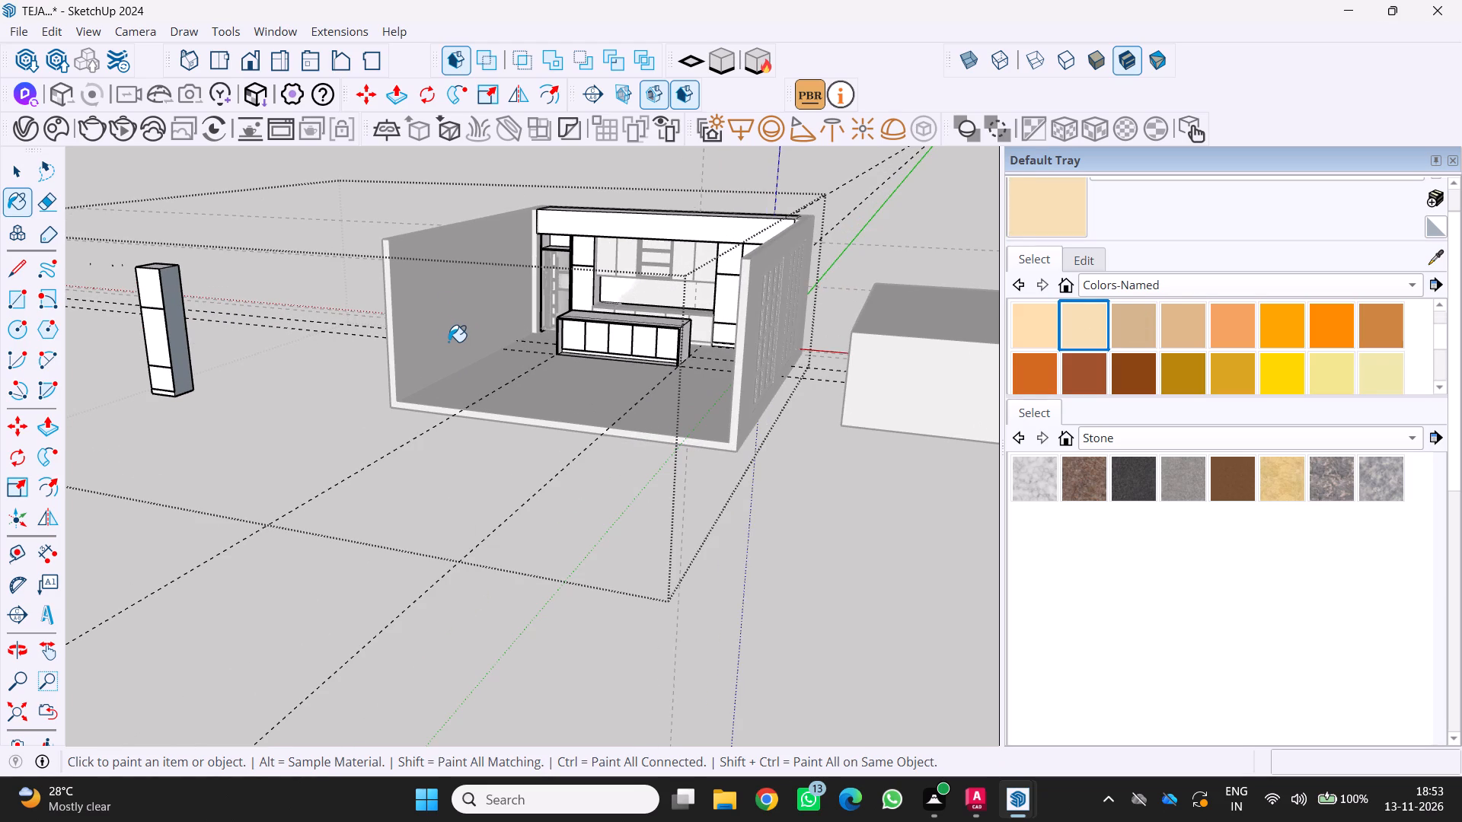
key(space)
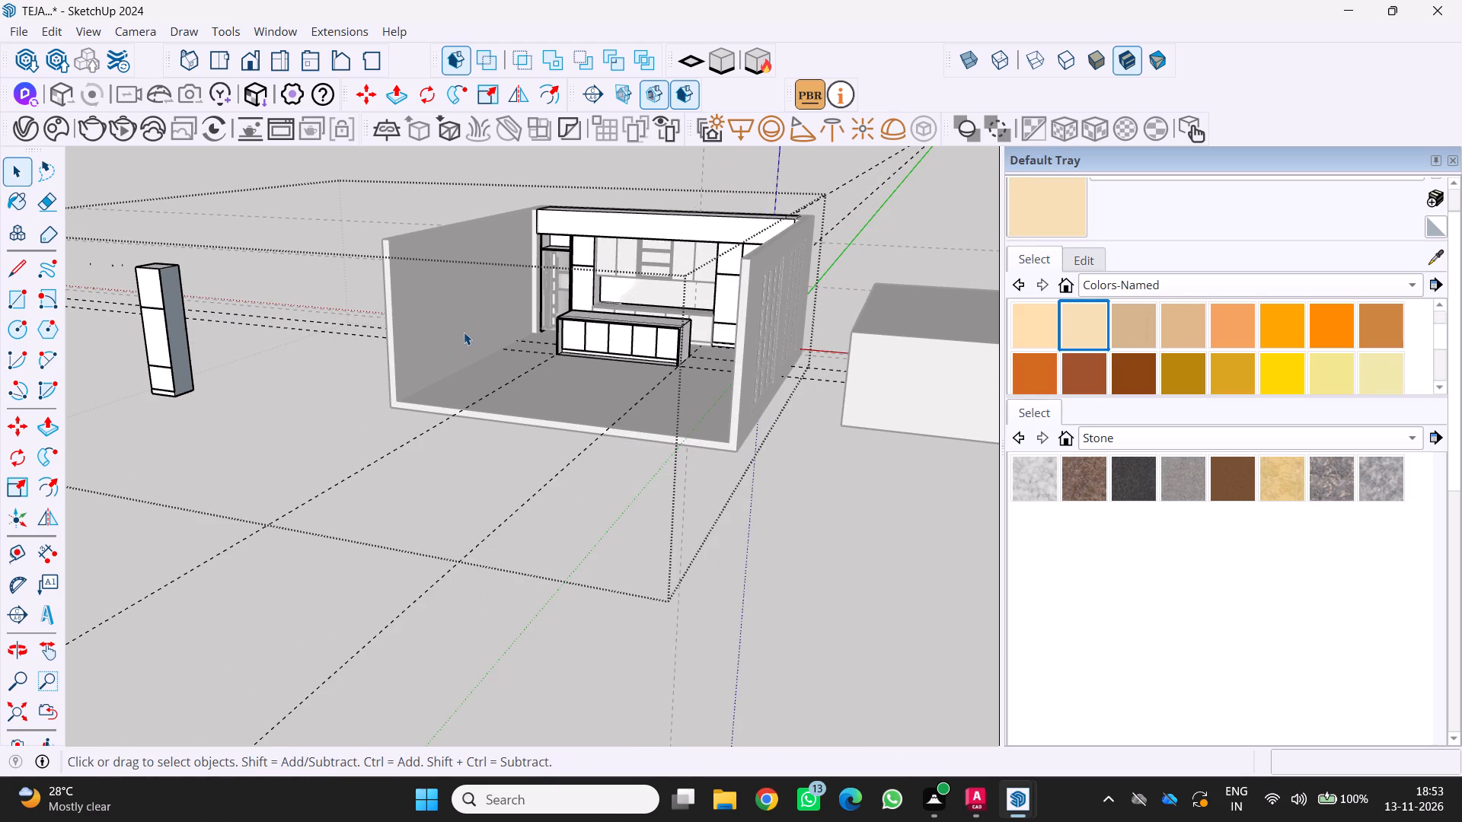
drag(464, 332, 457, 332)
triple_click(429, 339)
scroll(429, 337, up, 2)
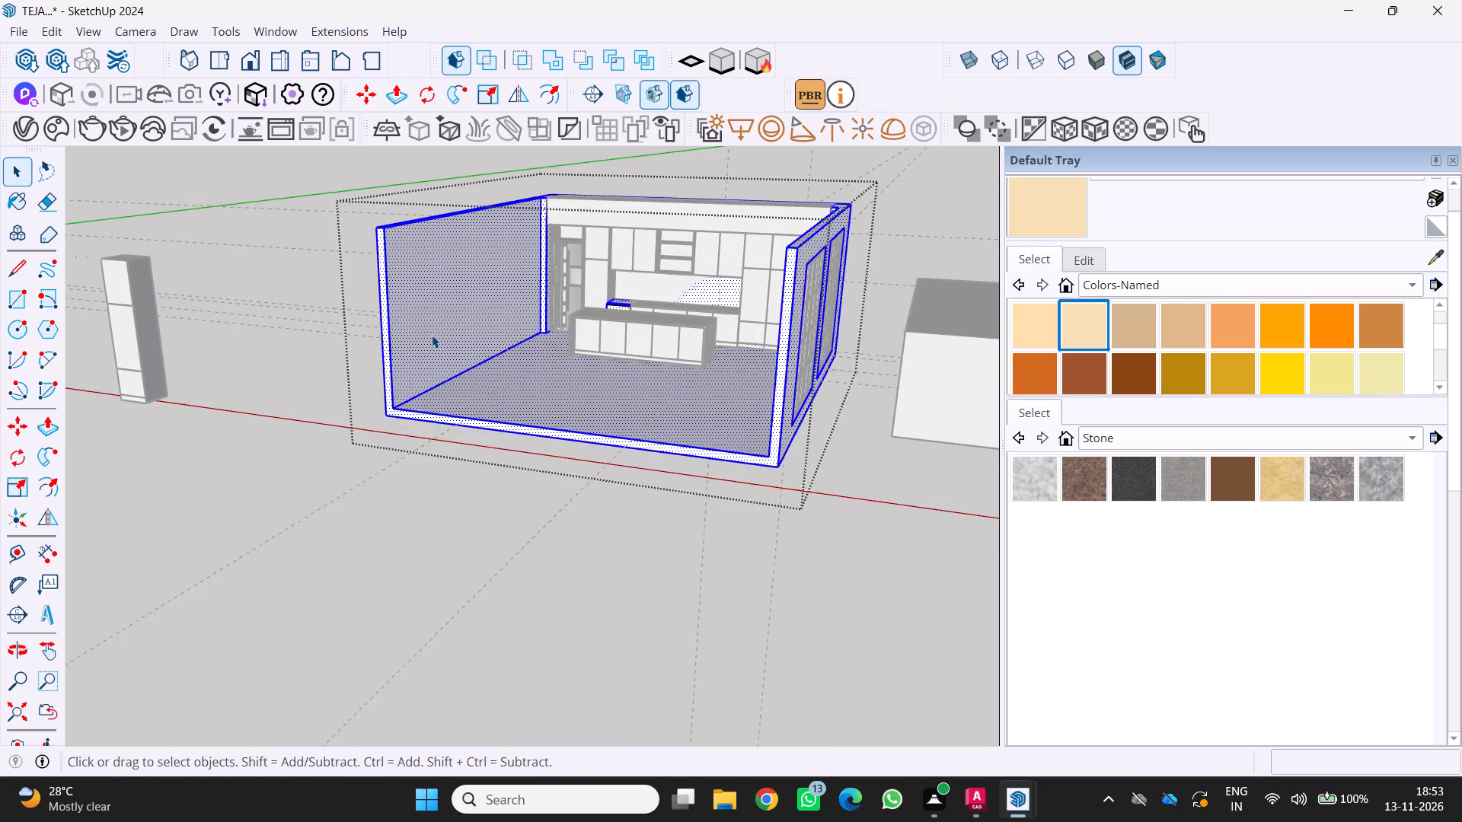
scroll(432, 335, up, 2)
click(433, 333)
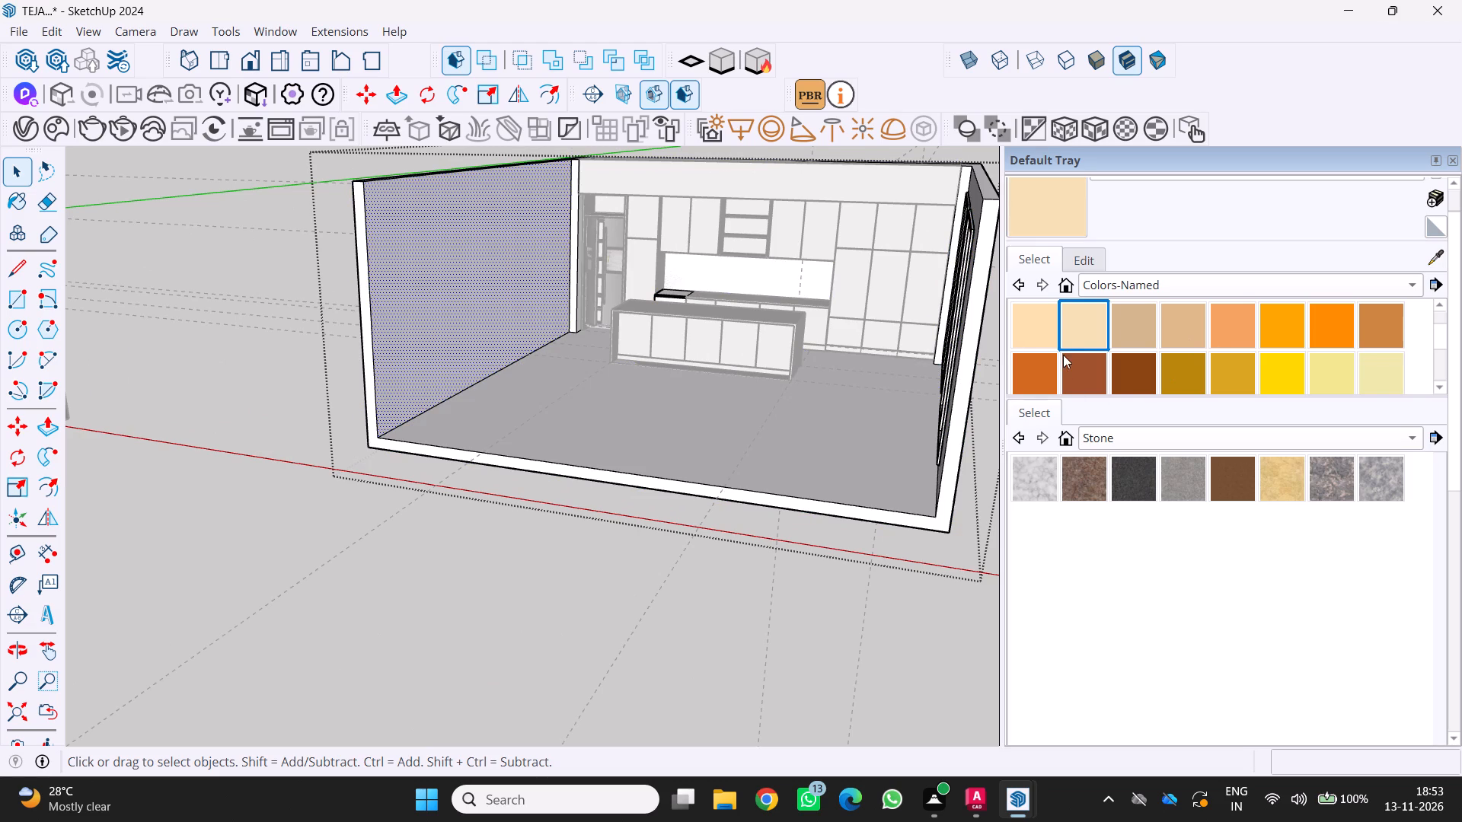
click(1065, 330)
click(428, 331)
click(557, 419)
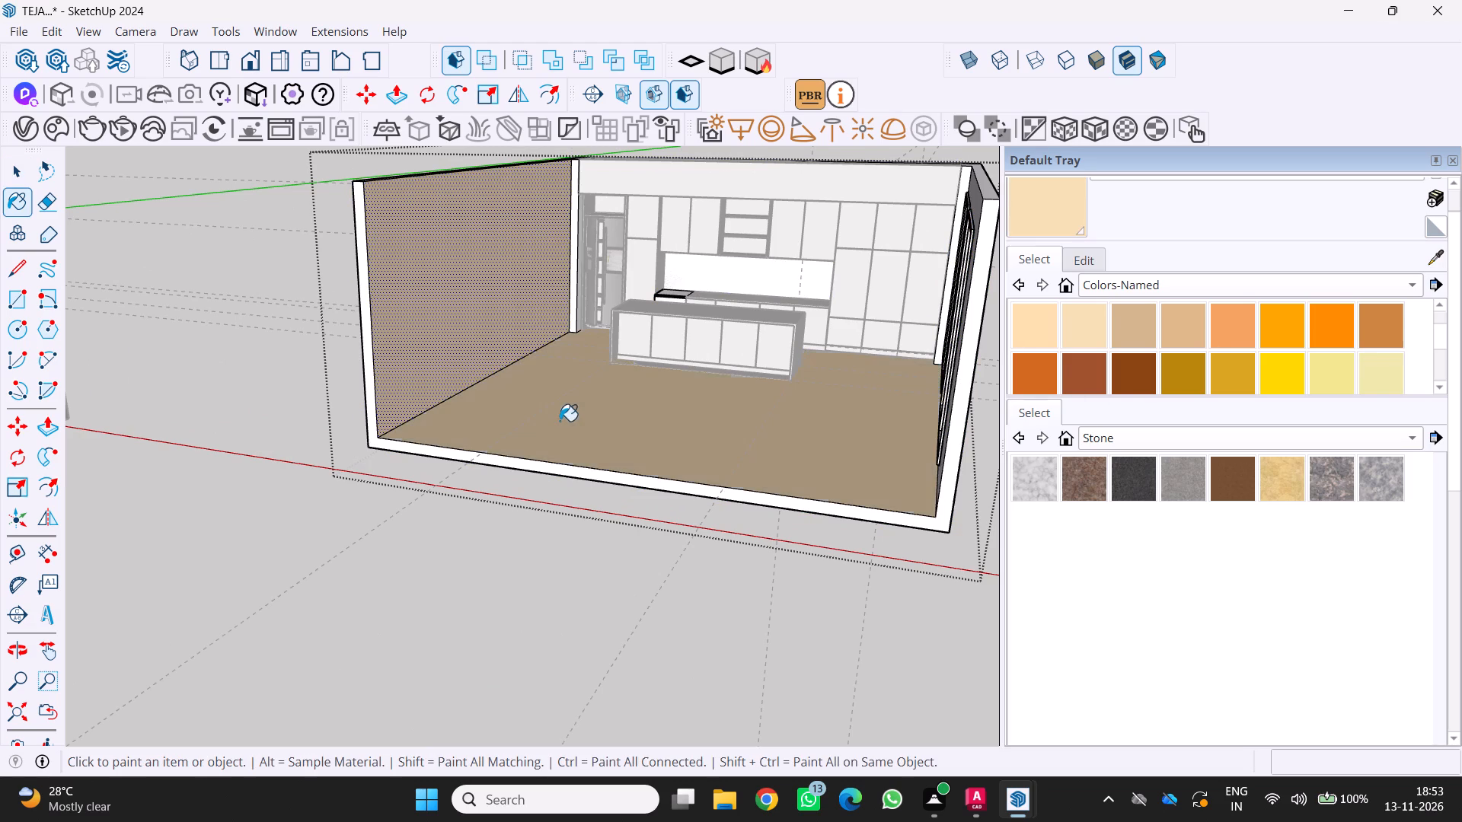
Paint the inner face of the room's windowed side wall with the same light beige.
middle_drag(659, 444, 777, 466)
middle_click(777, 466)
scroll(780, 445, down, 5)
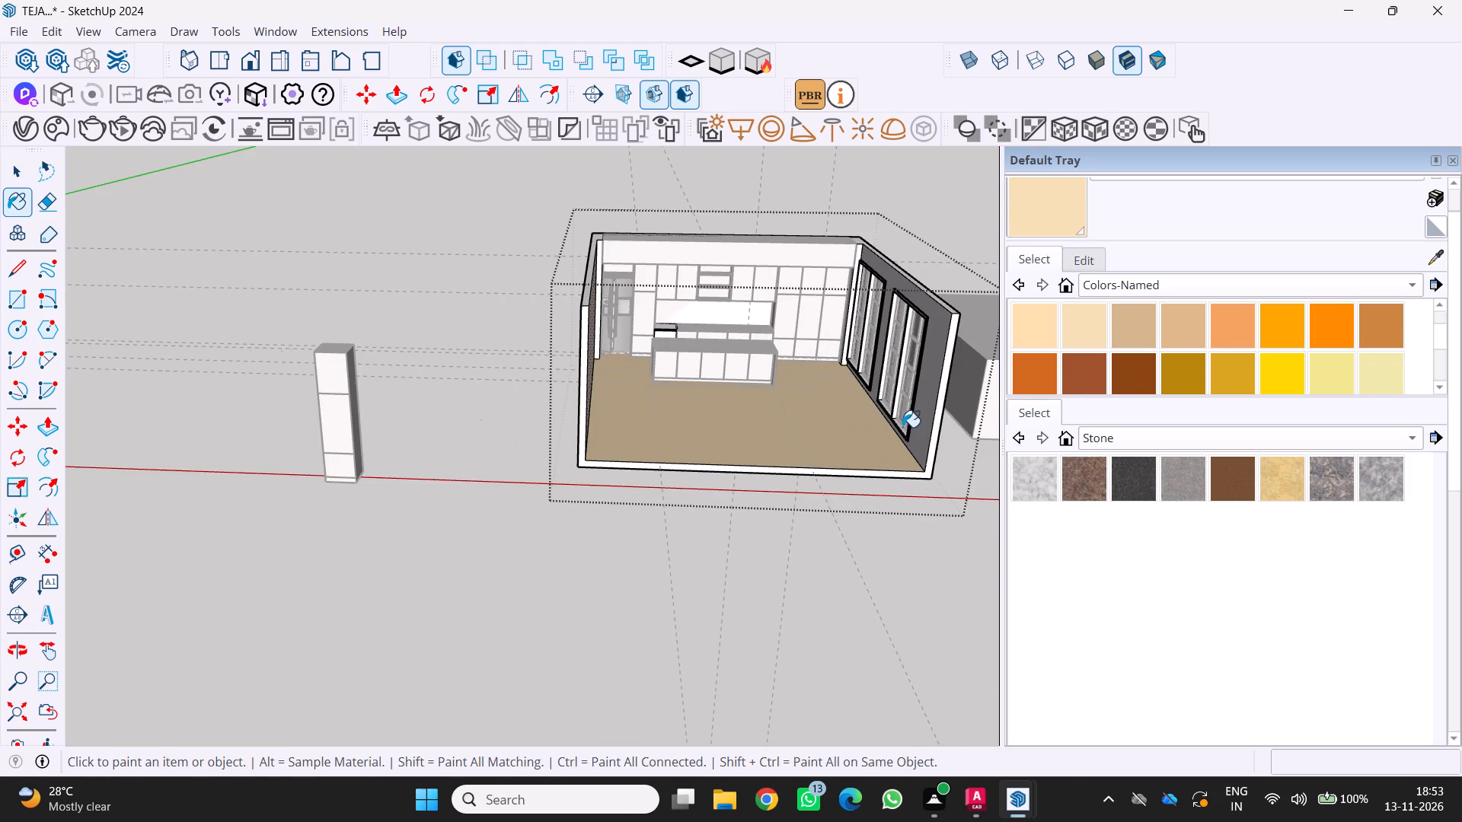
scroll(1000, 415, up, 3)
scroll(924, 389, up, 6)
click(931, 380)
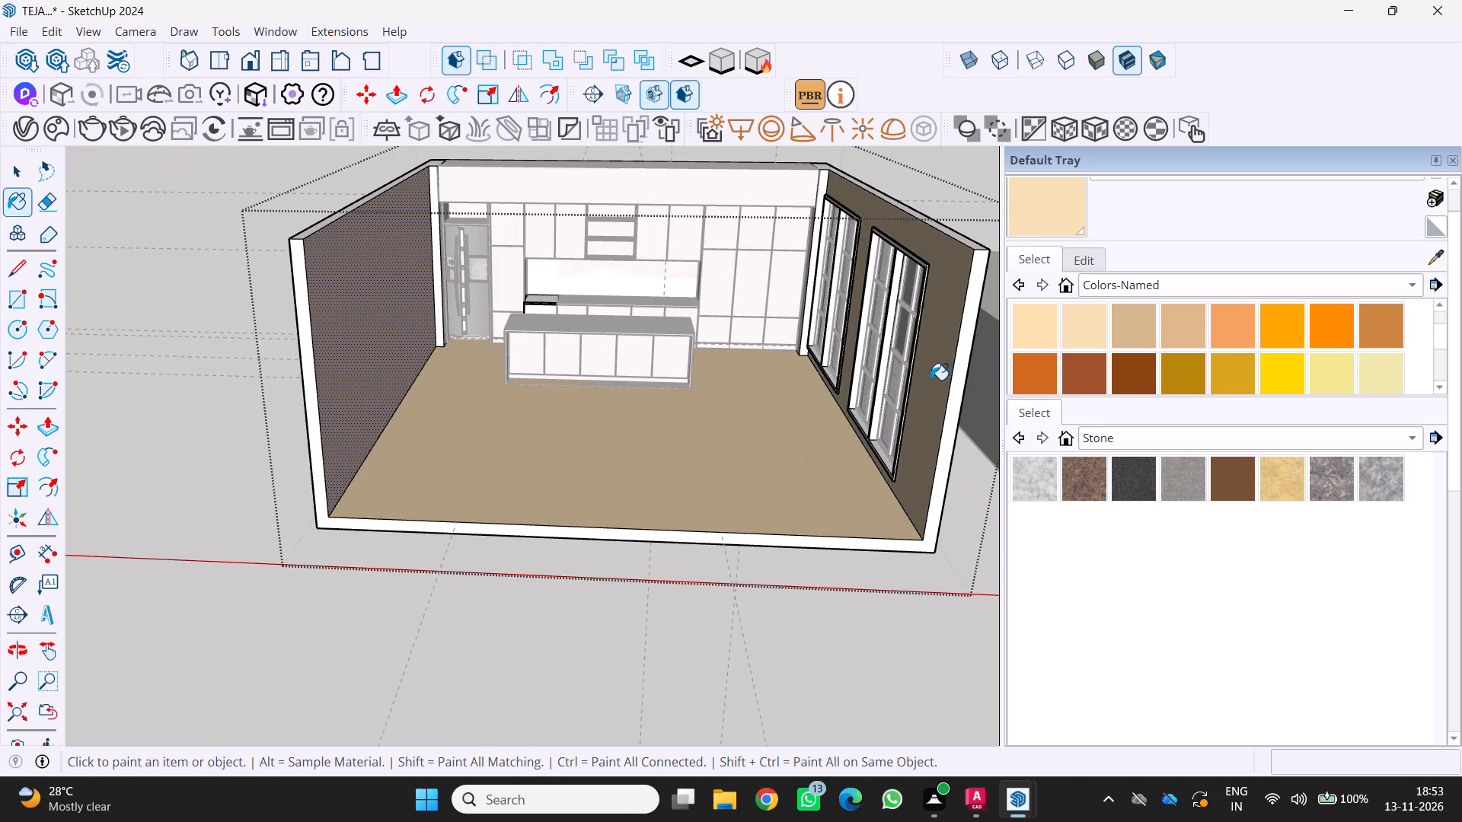
Paint the room's back wall, behind the cabinet run, with the same light beige.
scroll(800, 414, down, 1)
middle_drag(792, 425, 661, 403)
scroll(659, 403, down, 4)
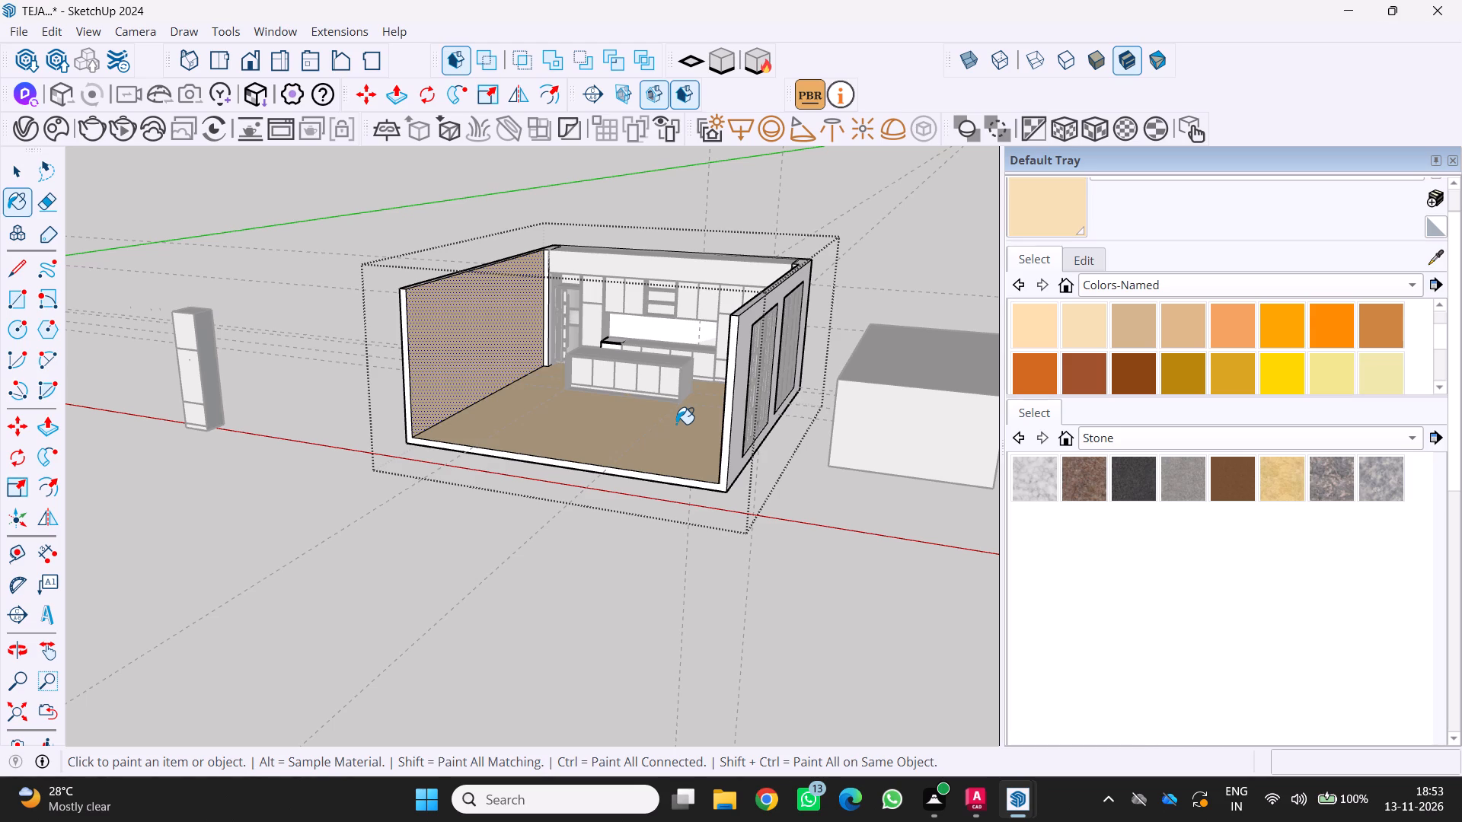
middle_drag(672, 451, 870, 429)
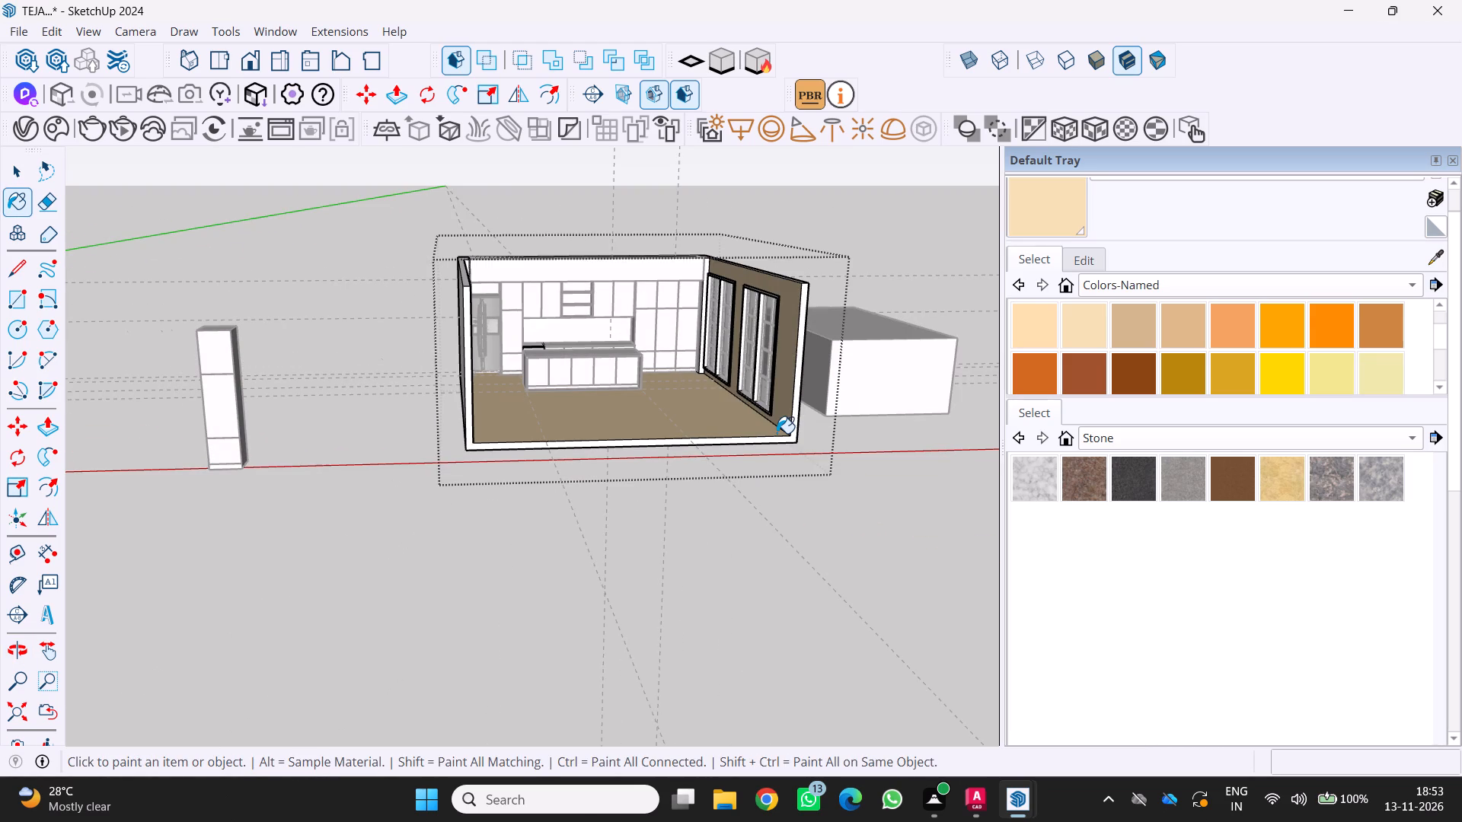
middle_drag(800, 458, 711, 495)
middle_drag(699, 478, 715, 502)
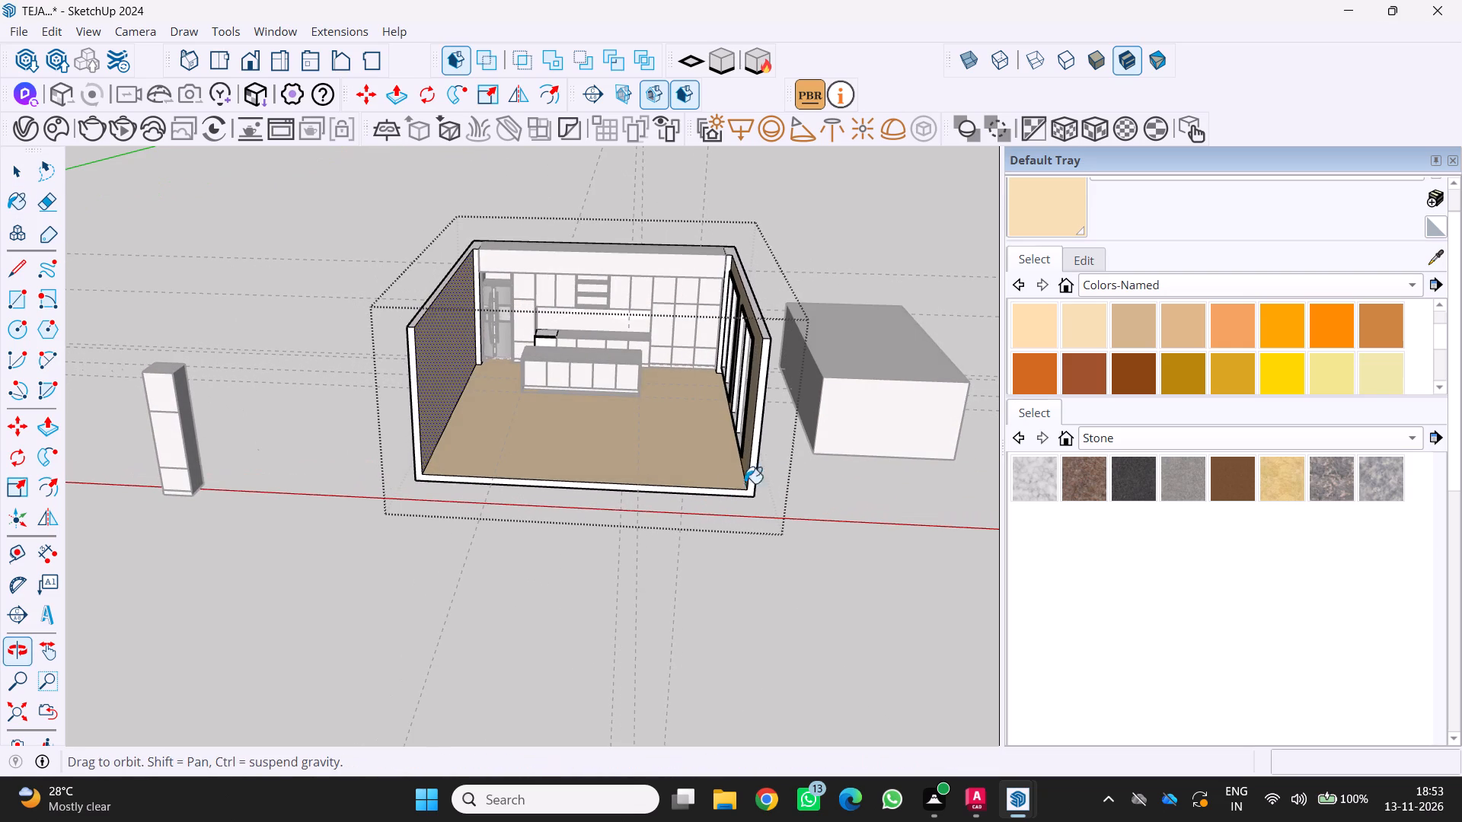
middle_drag(775, 473, 809, 431)
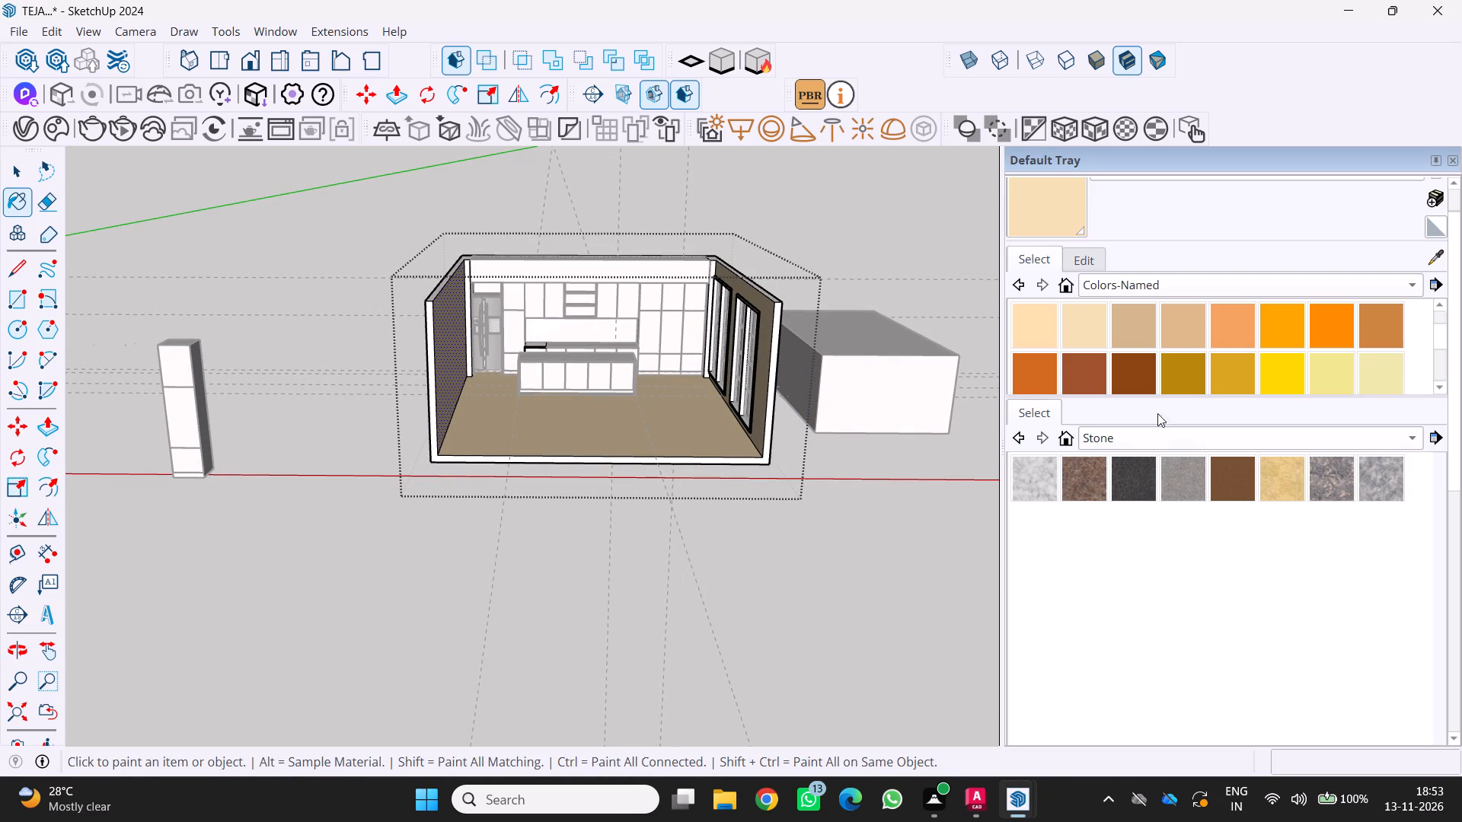
click(1064, 328)
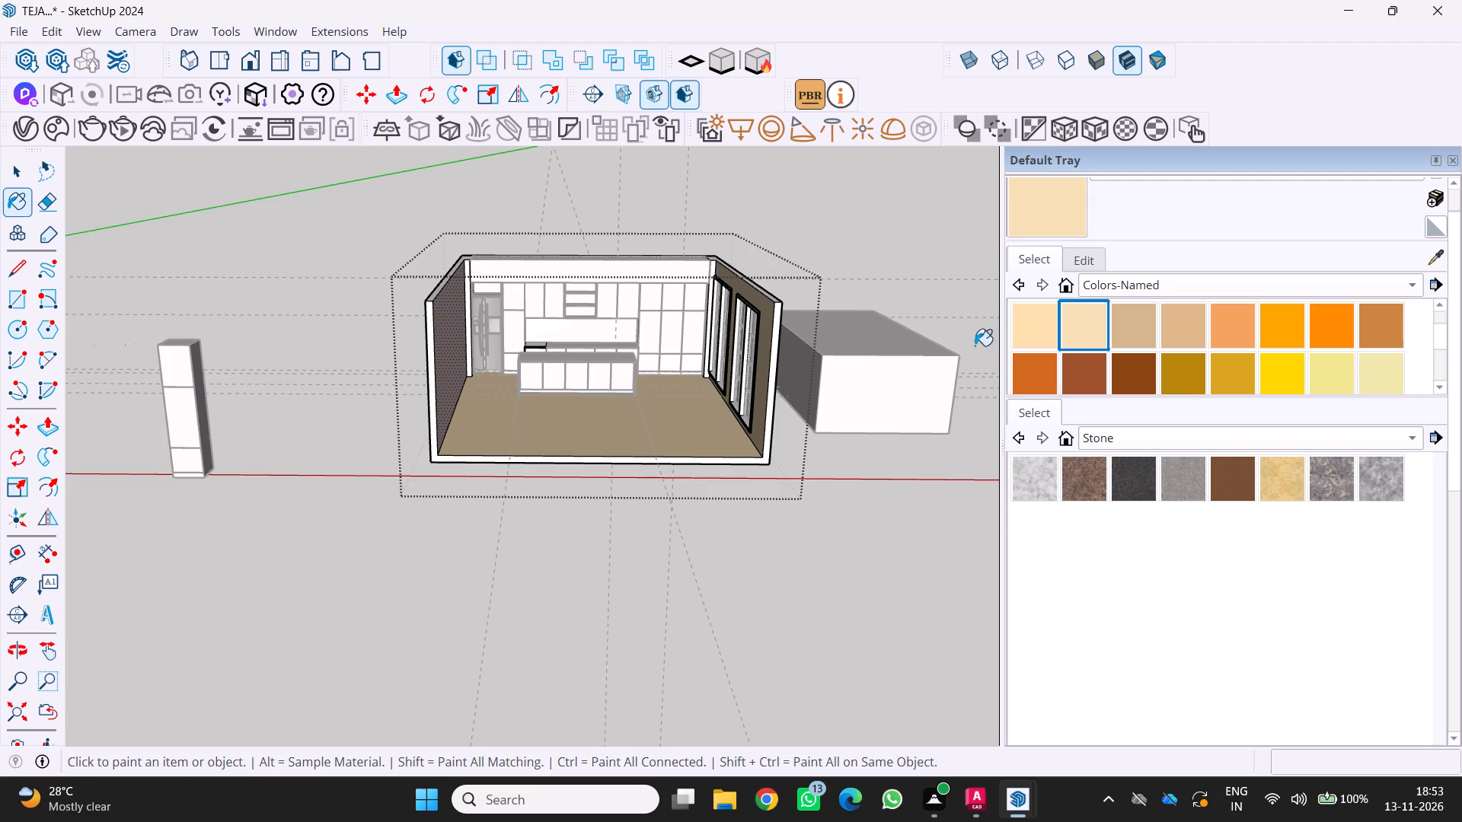
scroll(475, 279, up, 6)
click(521, 266)
drag(527, 271, 534, 275)
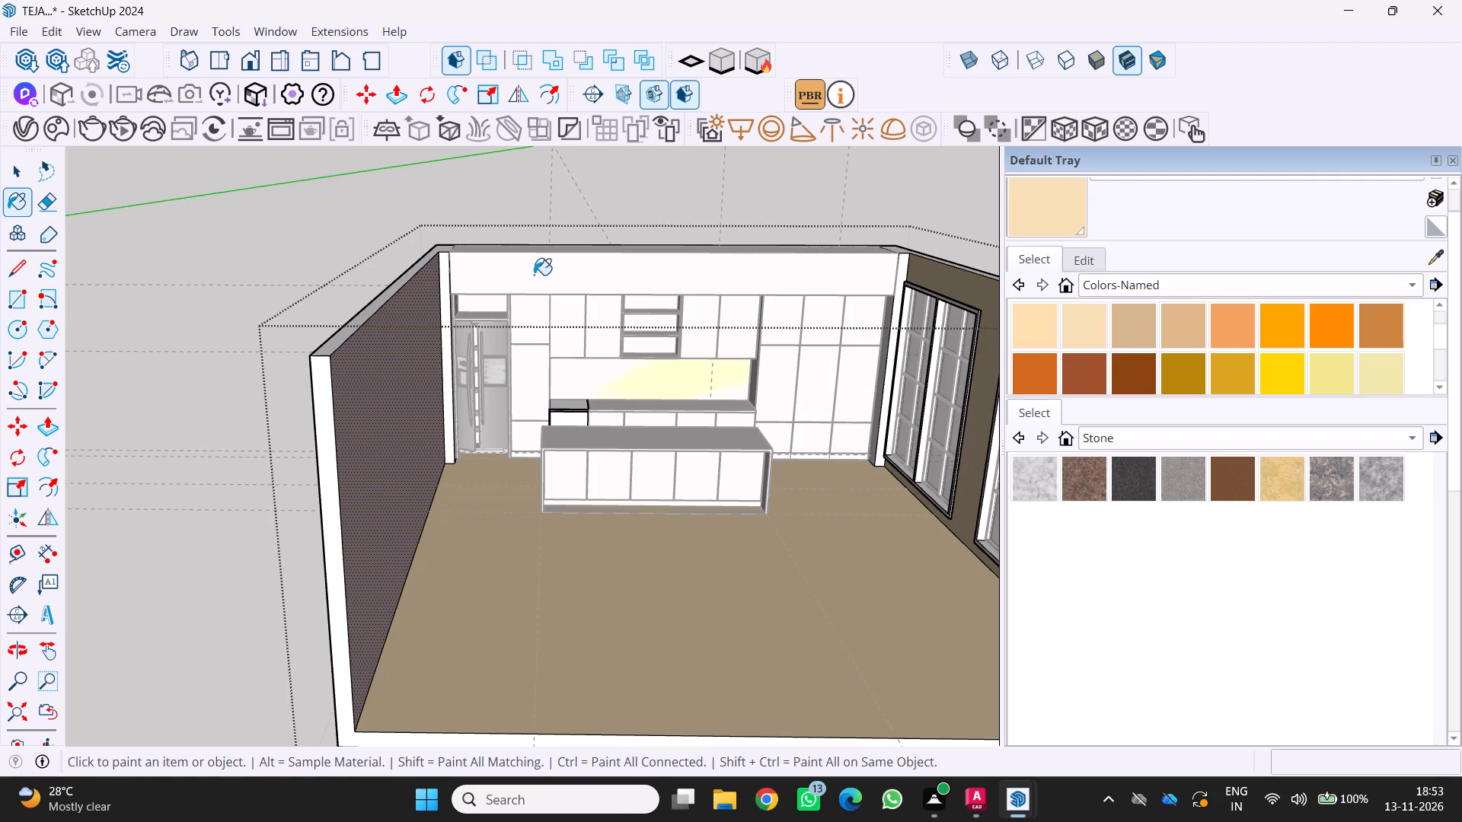
Save the model over the existing file and paint the bulkhead above the cabinets a pale pinkish cream from Colors-Named.
key(space)
click(583, 263)
click(583, 263)
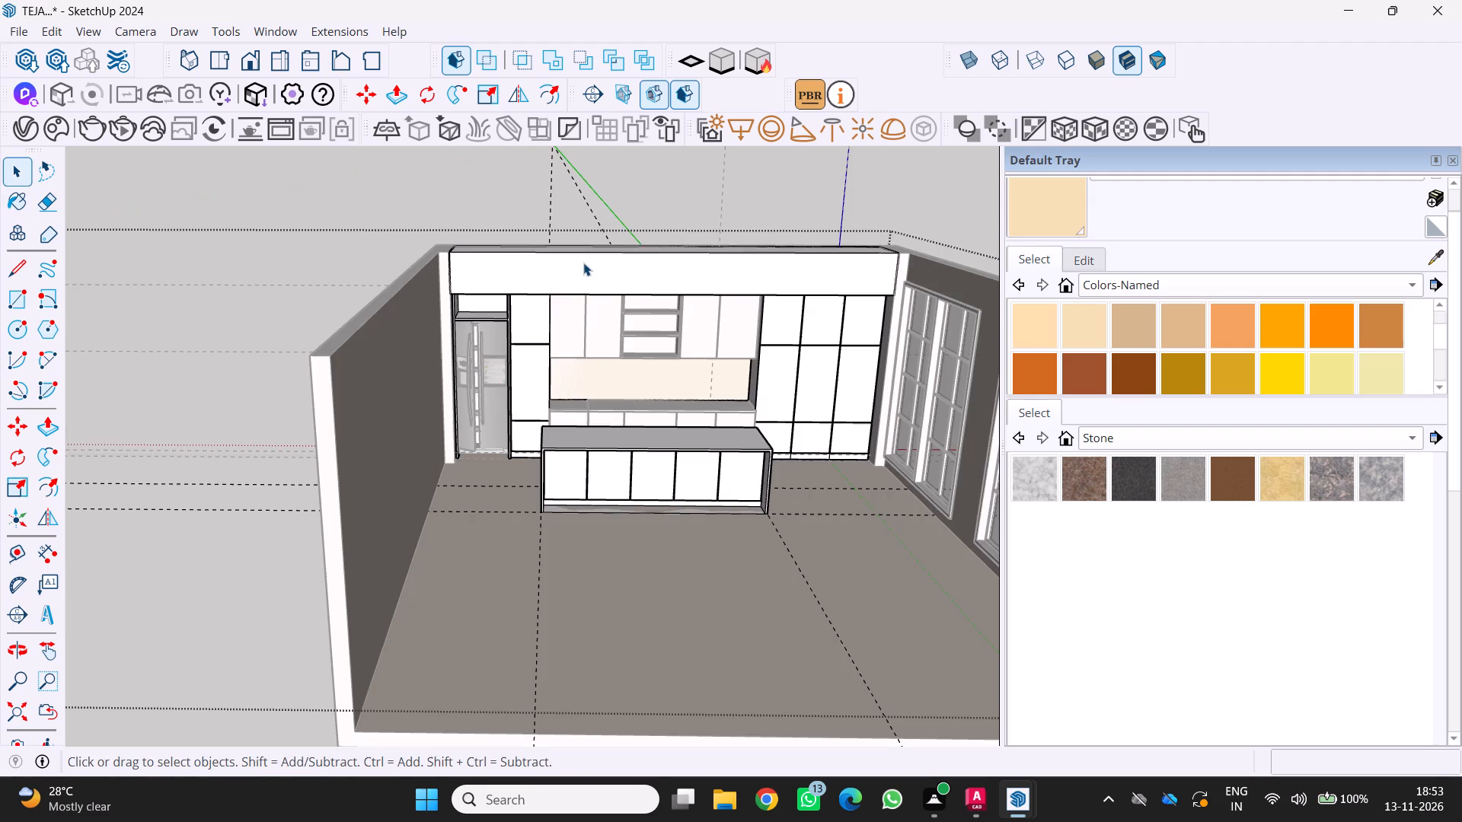
click(583, 263)
drag(1087, 320, 1008, 332)
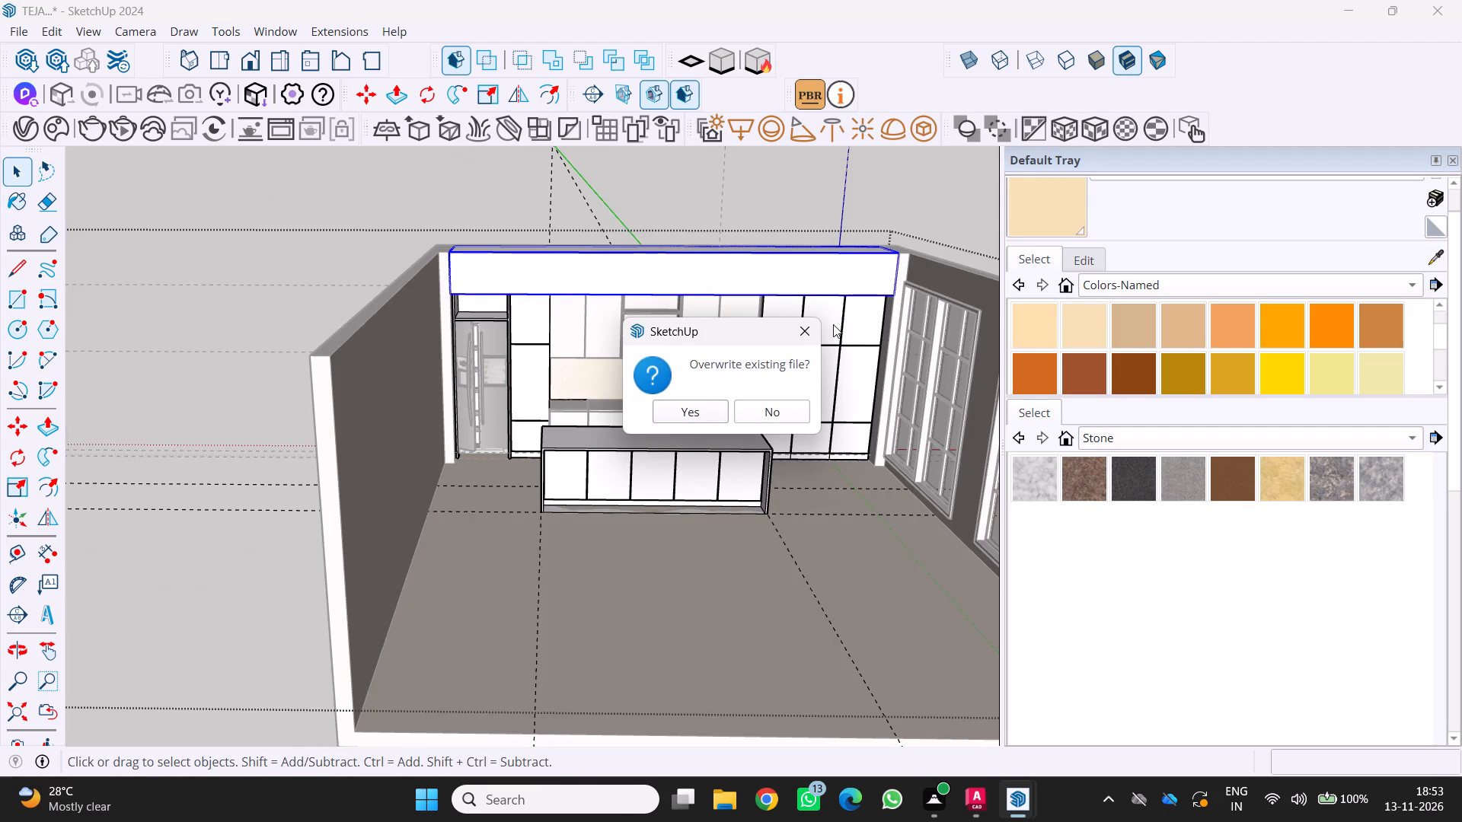
click(675, 405)
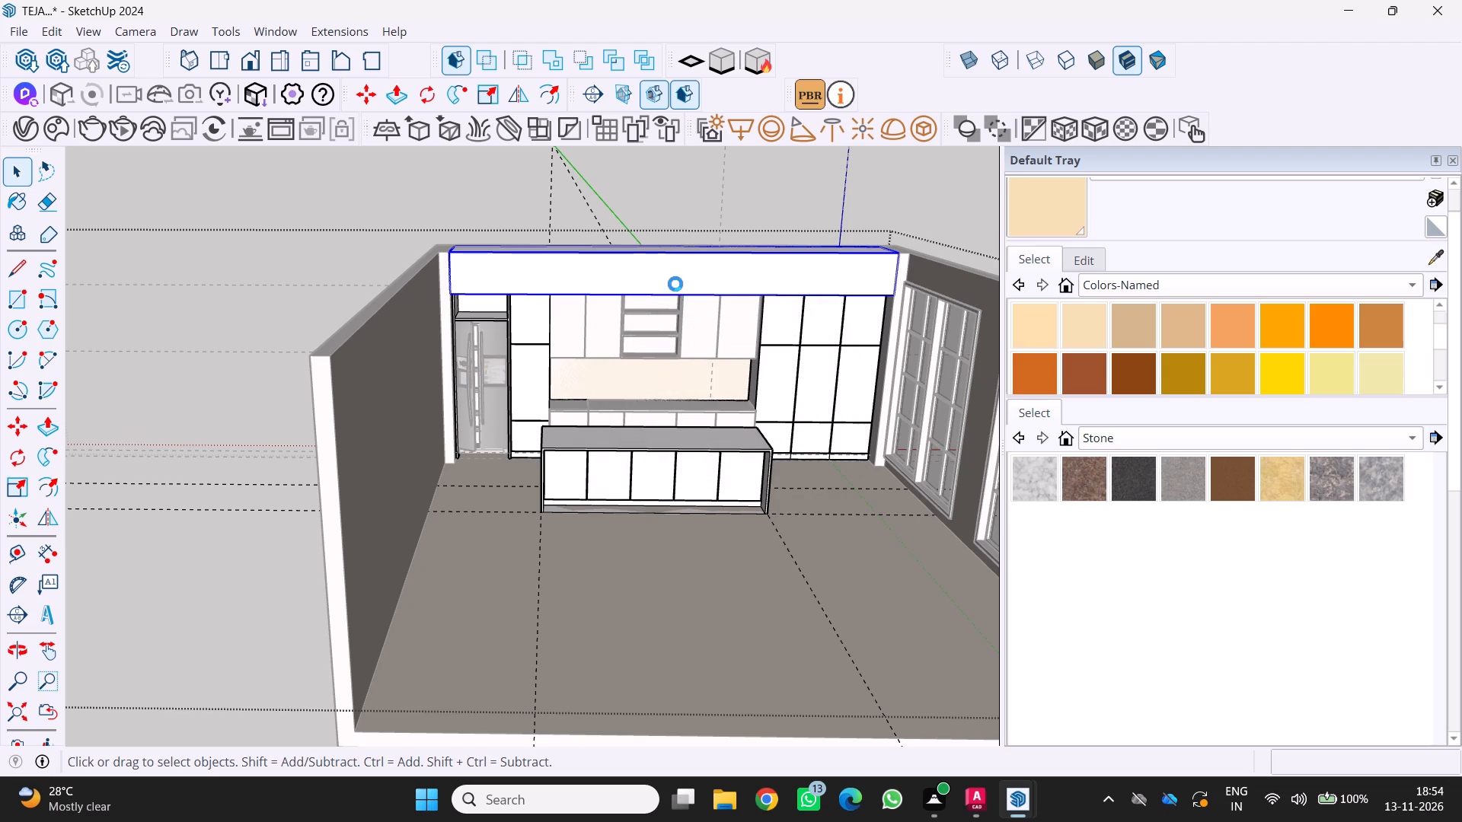
click(1015, 371)
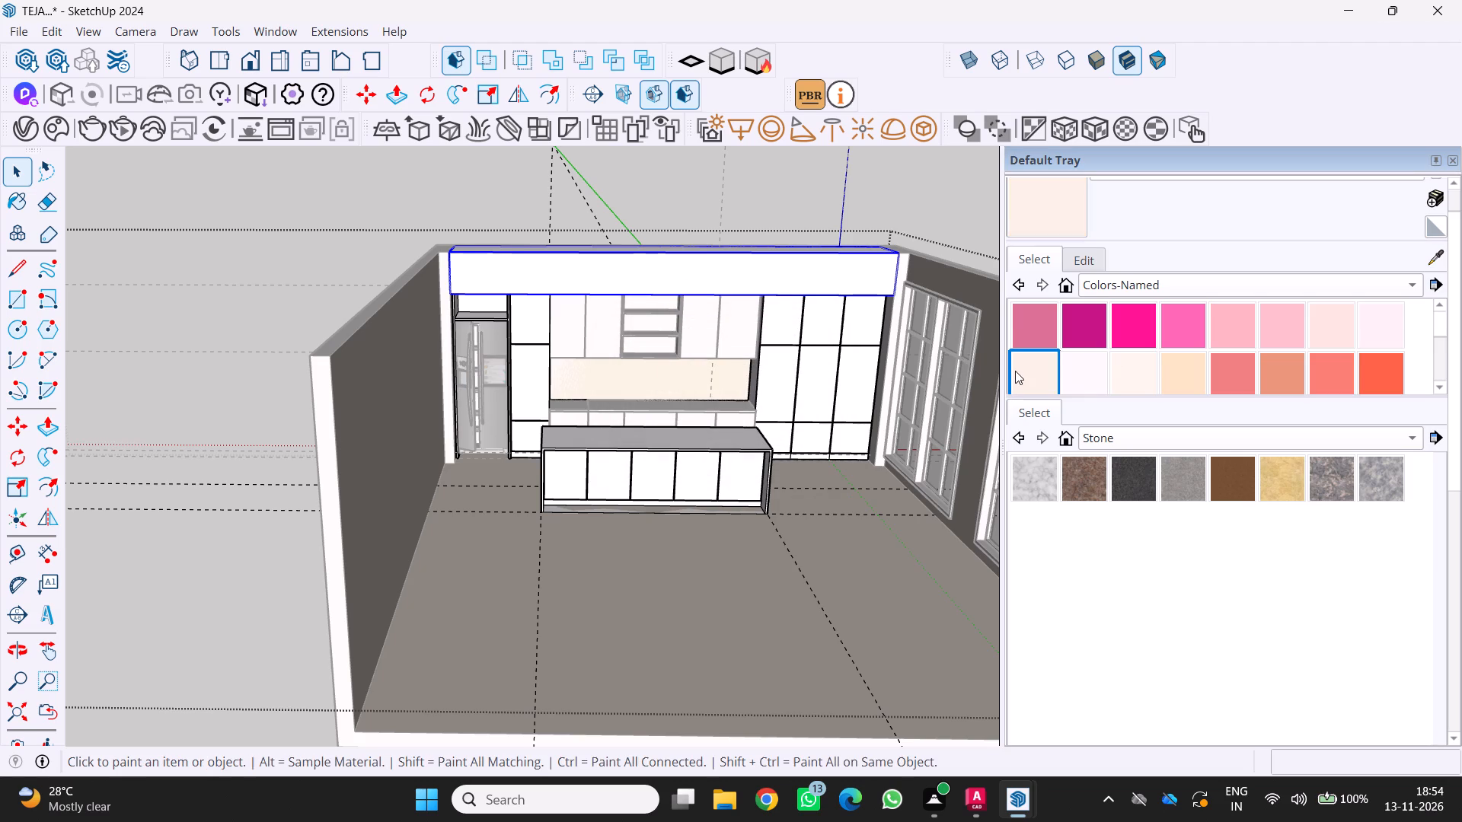
click(627, 282)
scroll(636, 280, up, 2)
middle_drag(636, 280, 650, 352)
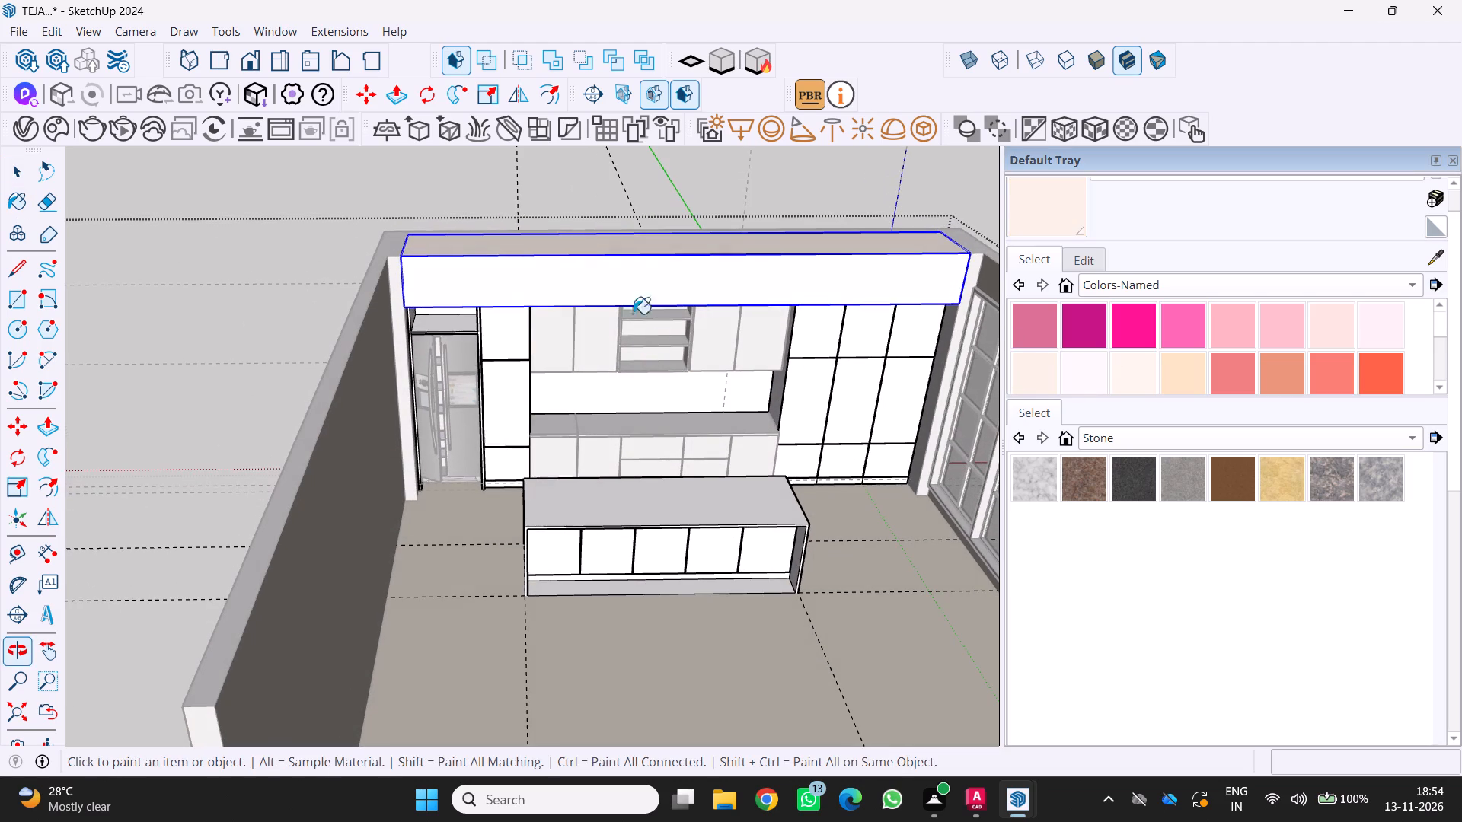
click(656, 269)
click(650, 288)
click(650, 288)
Examine the painted bulkhead above the cabinets from below, from above and from a distance.
middle_drag(636, 291, 517, 153)
scroll(590, 280, up, 4)
key(space)
click(613, 264)
click(613, 264)
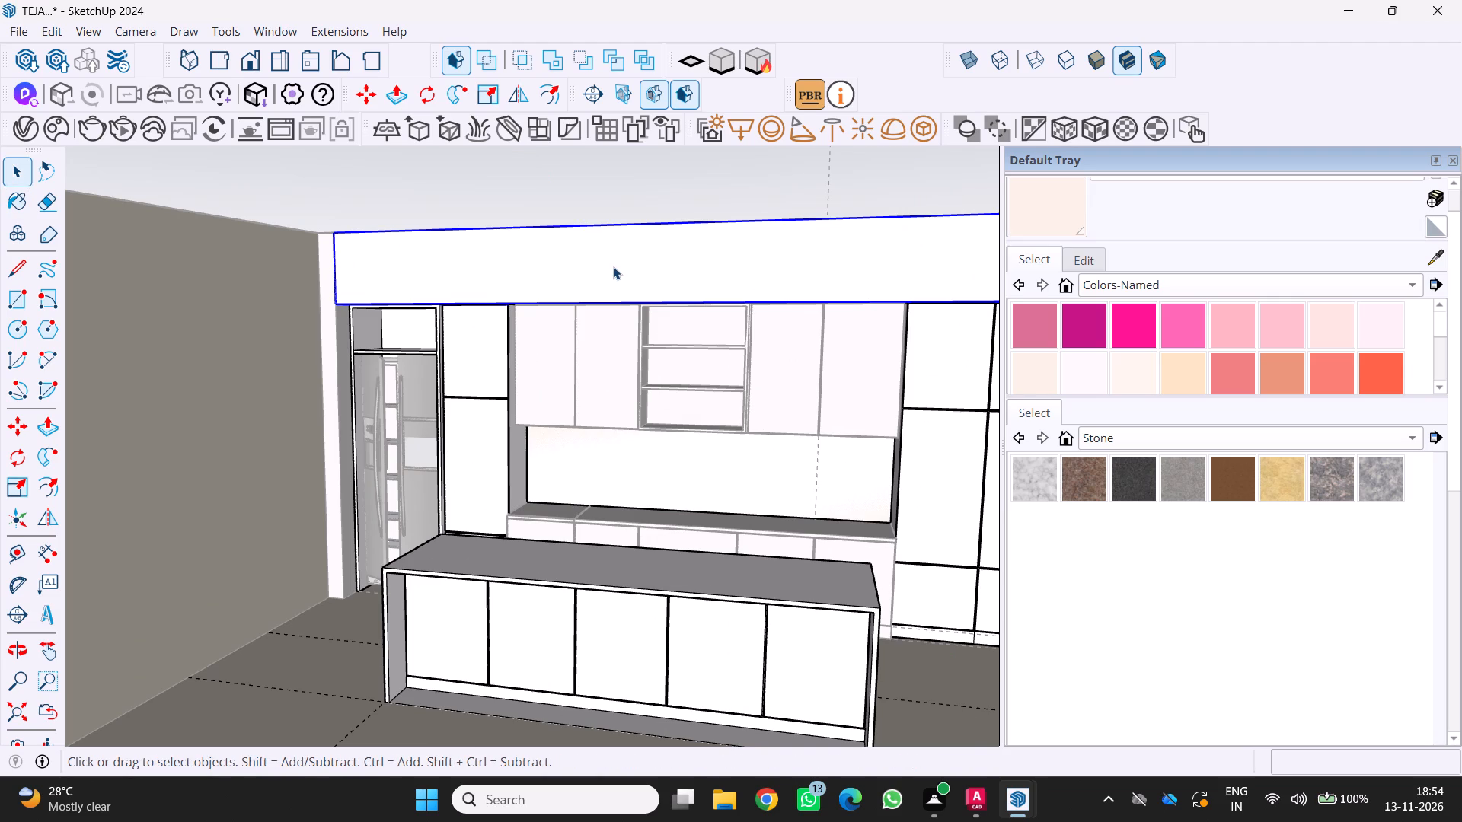
middle_drag(611, 272, 559, 405)
click(653, 311)
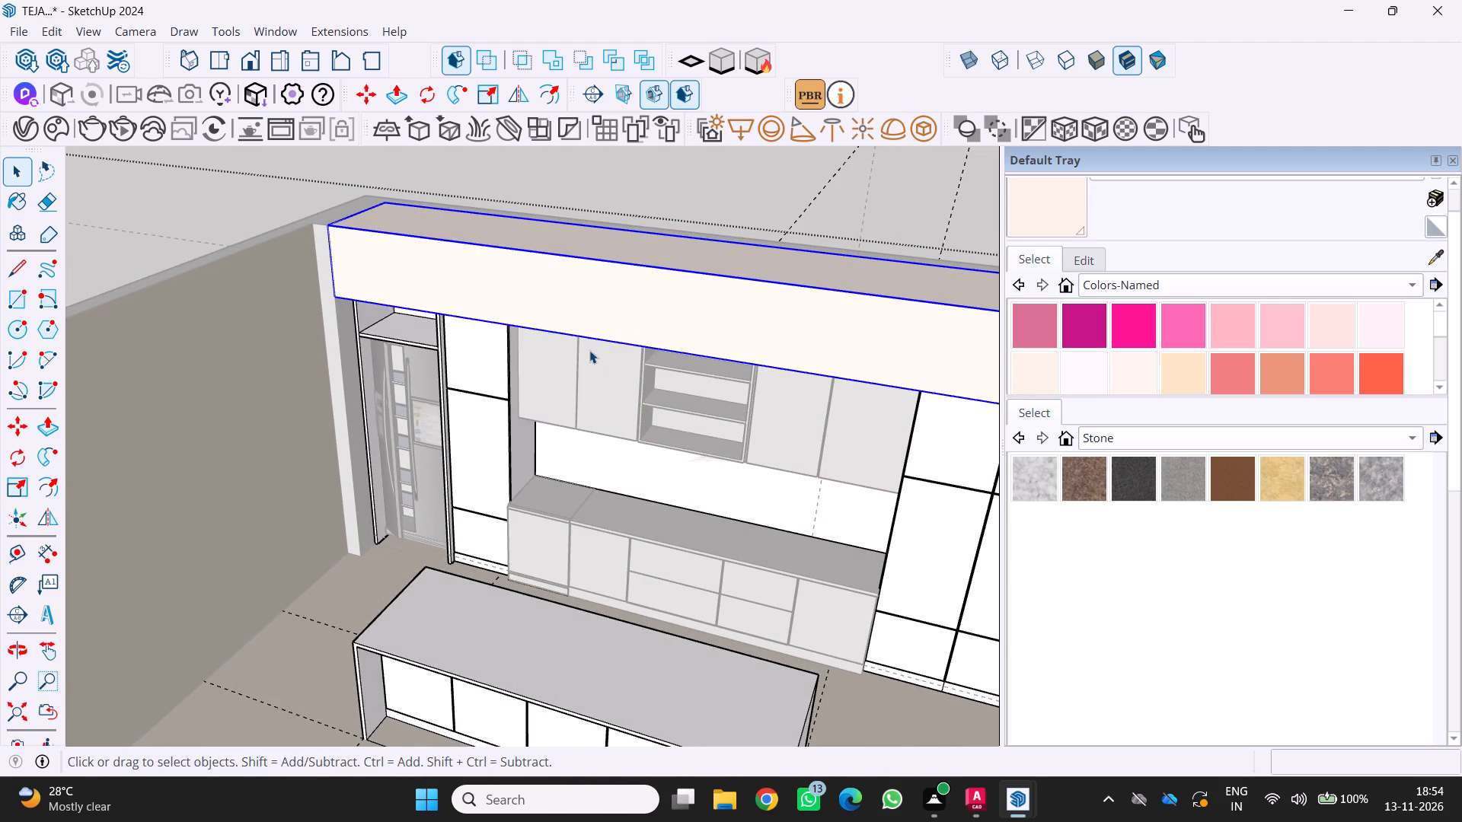
scroll(586, 346, down, 9)
middle_drag(594, 346, 631, 339)
middle_click(631, 339)
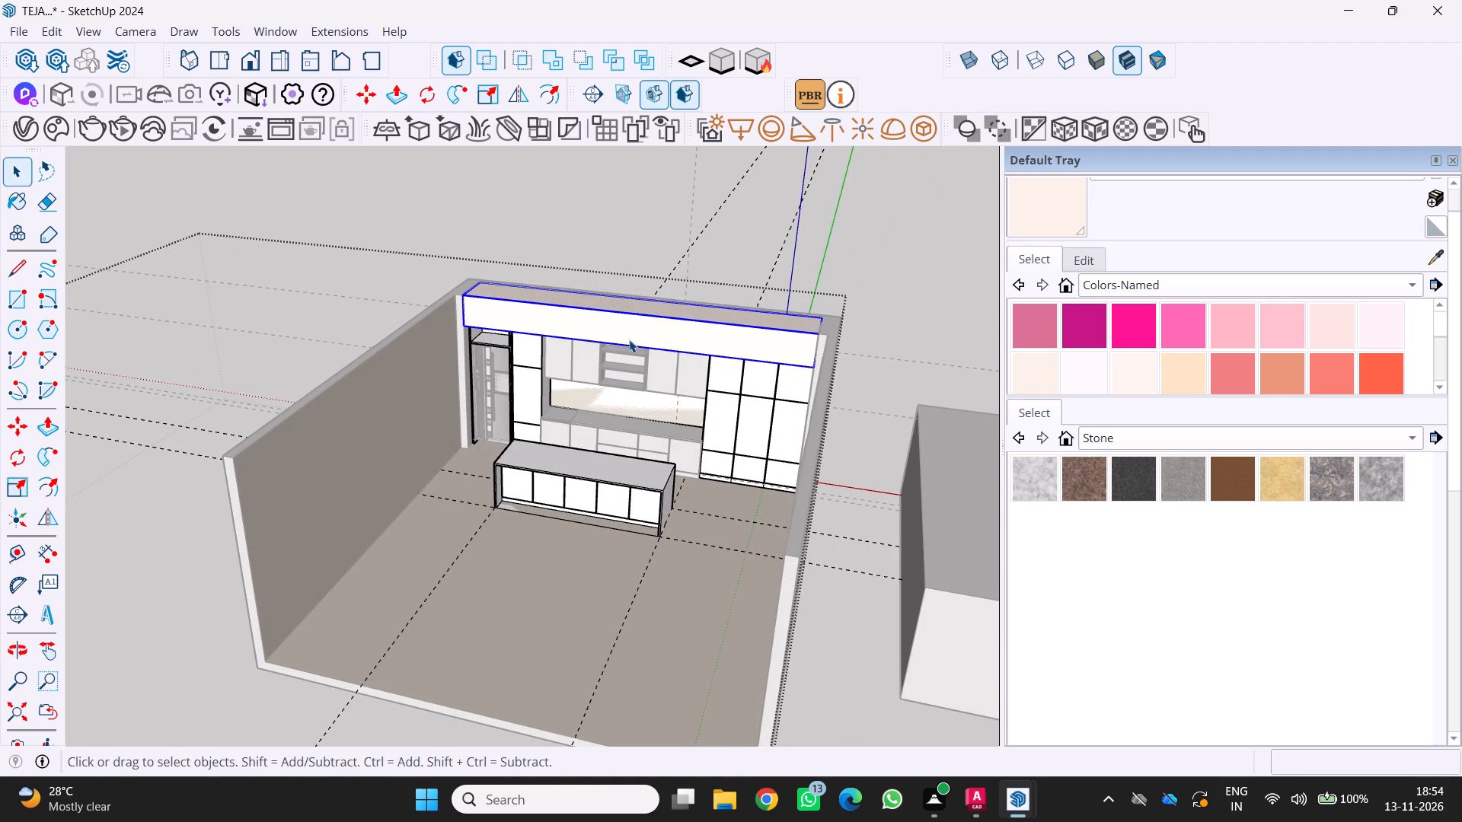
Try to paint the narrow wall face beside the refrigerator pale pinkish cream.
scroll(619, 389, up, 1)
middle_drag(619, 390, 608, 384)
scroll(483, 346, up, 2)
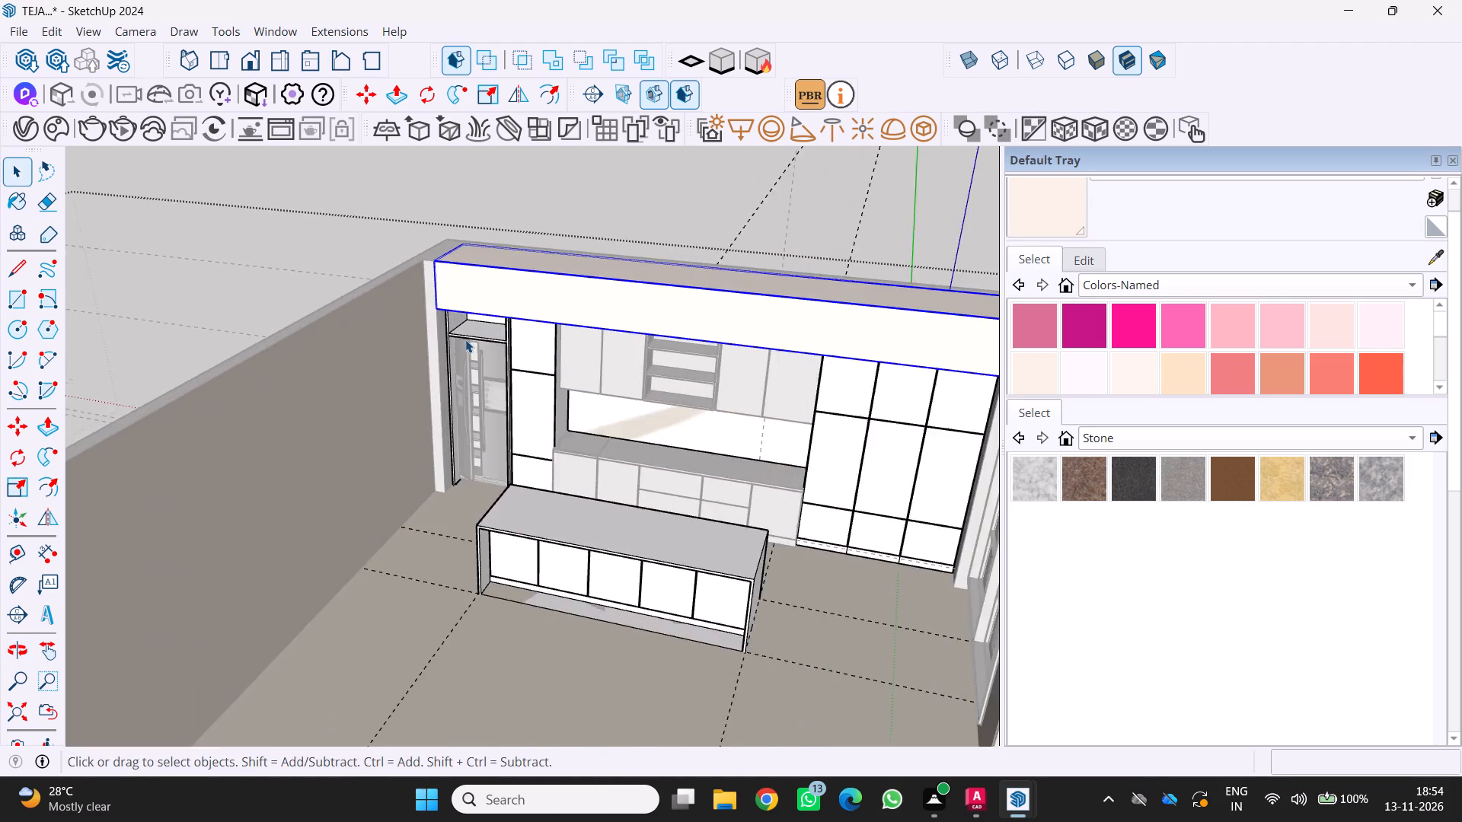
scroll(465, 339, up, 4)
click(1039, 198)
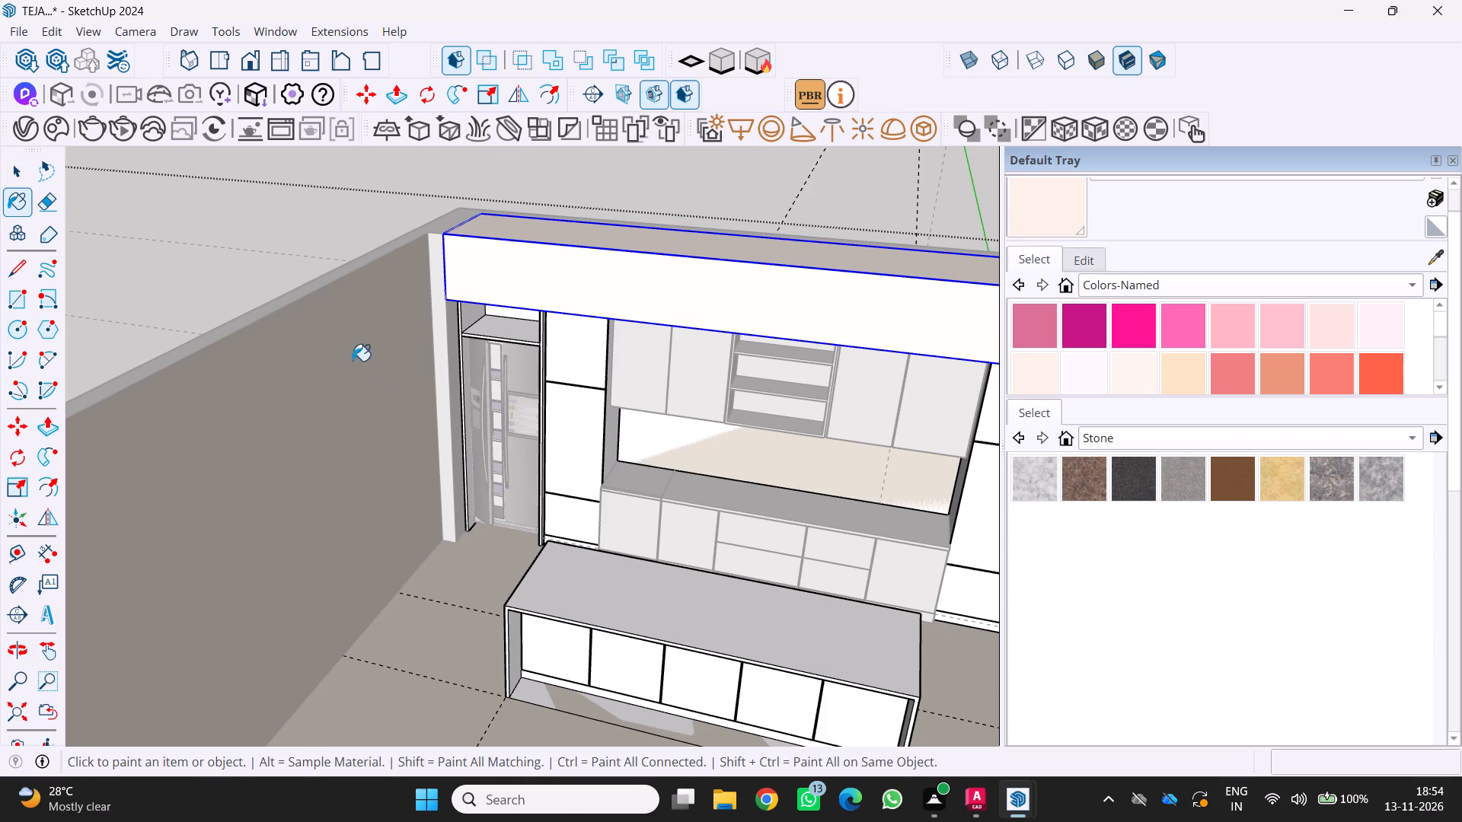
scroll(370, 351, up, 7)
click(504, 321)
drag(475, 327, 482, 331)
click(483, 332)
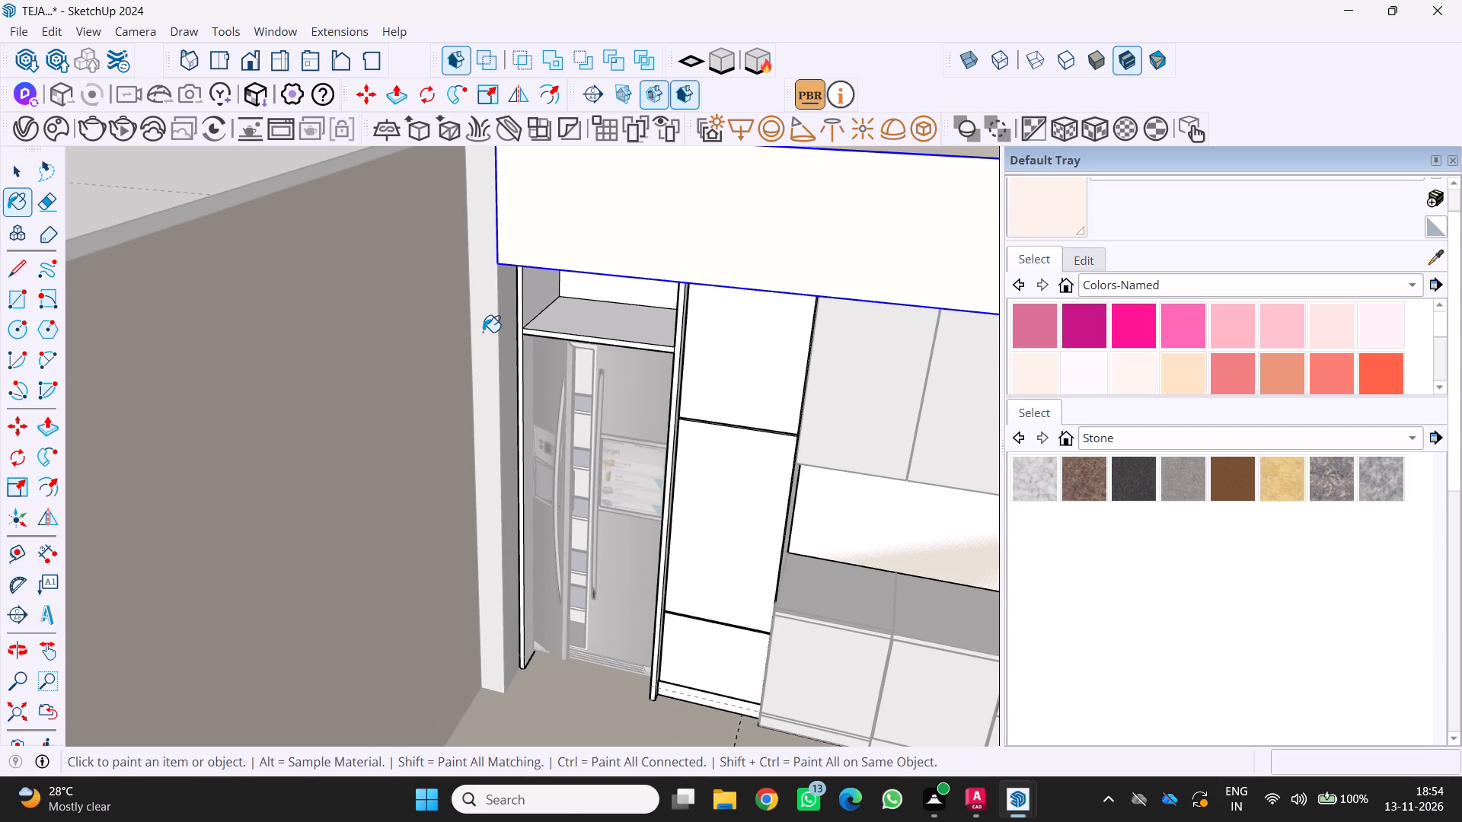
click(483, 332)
Open the room's wall-and-floor group for editing.
key(space)
double_click(482, 336)
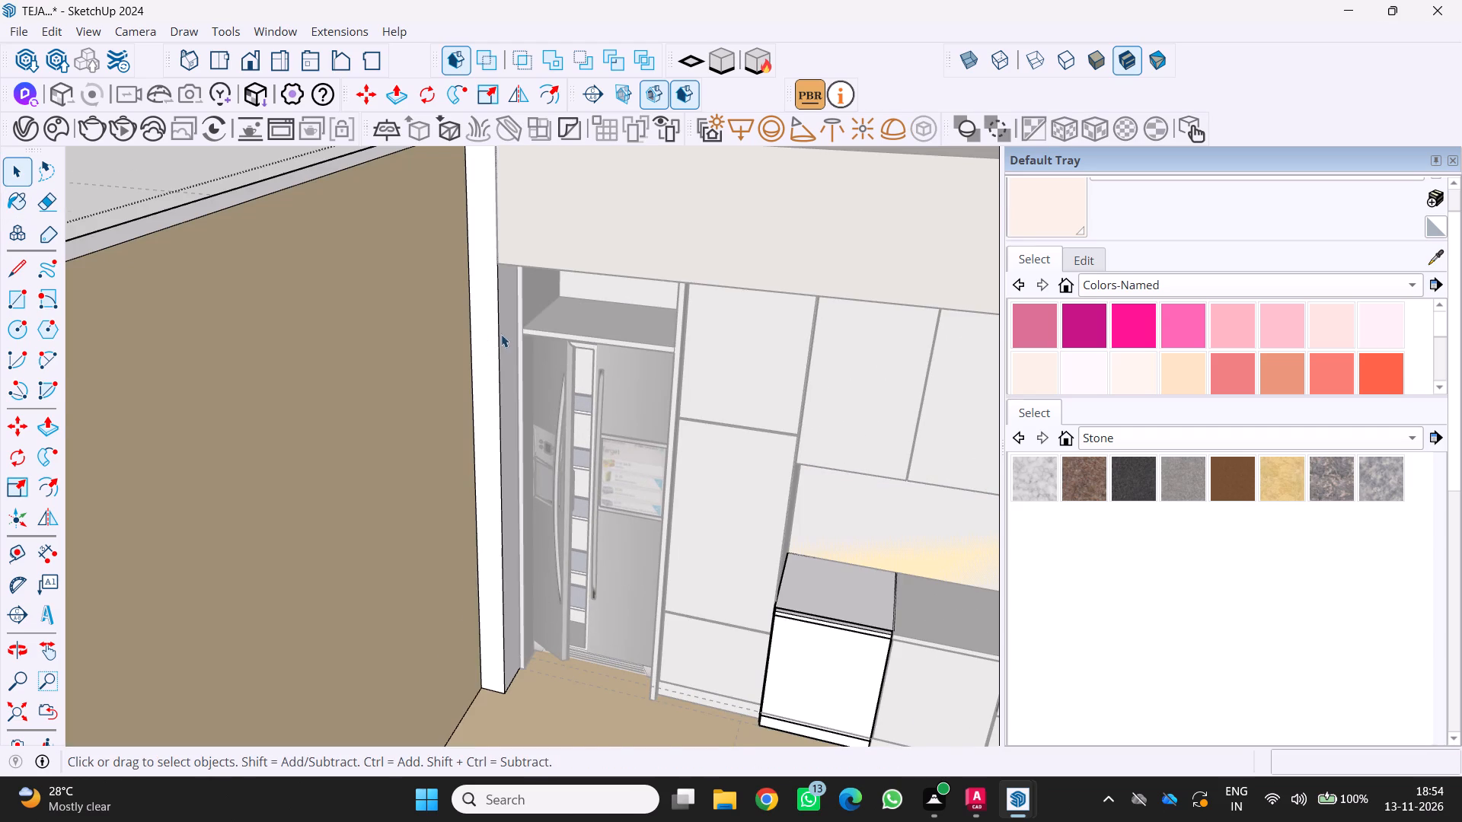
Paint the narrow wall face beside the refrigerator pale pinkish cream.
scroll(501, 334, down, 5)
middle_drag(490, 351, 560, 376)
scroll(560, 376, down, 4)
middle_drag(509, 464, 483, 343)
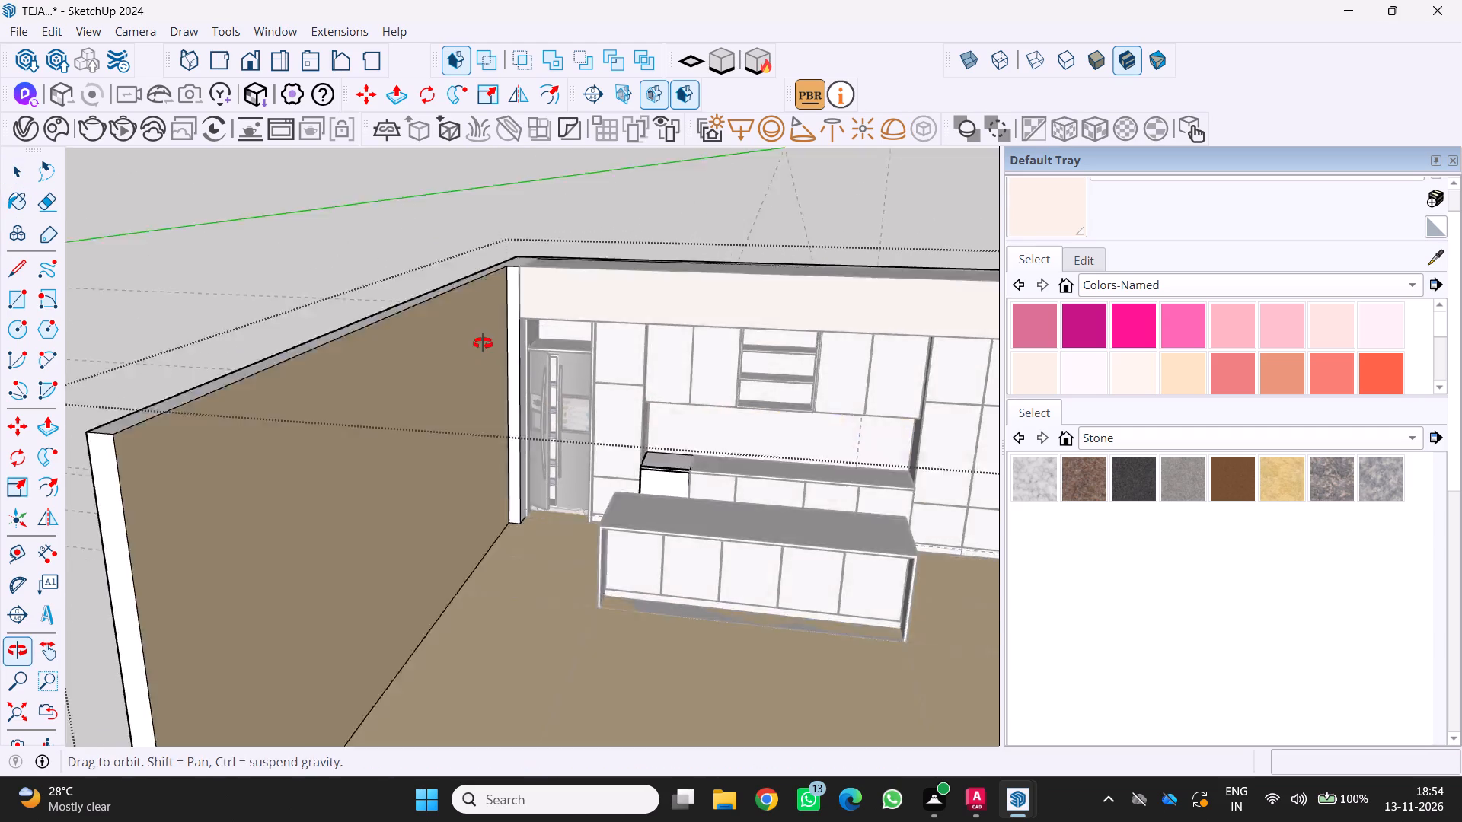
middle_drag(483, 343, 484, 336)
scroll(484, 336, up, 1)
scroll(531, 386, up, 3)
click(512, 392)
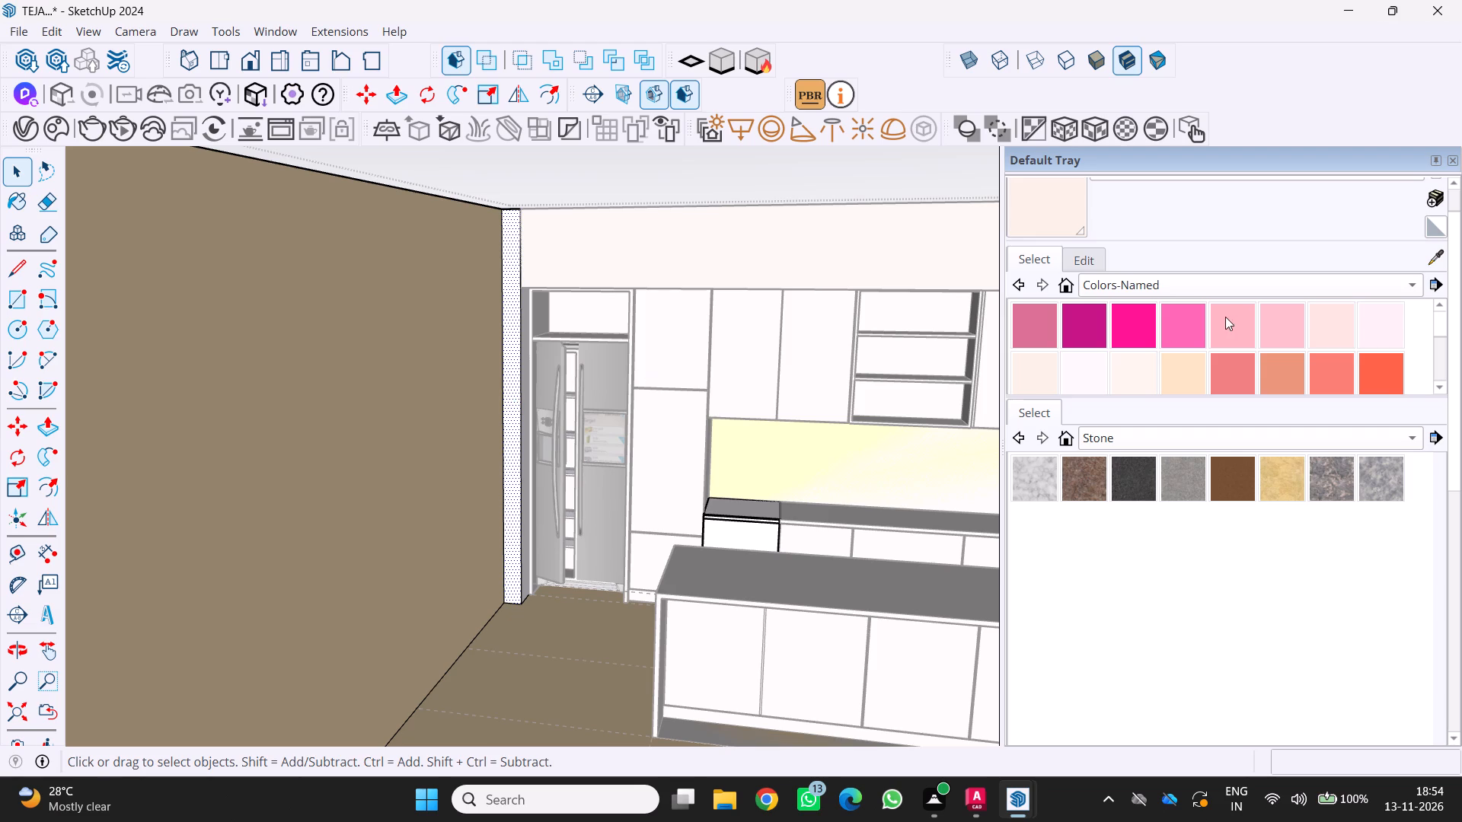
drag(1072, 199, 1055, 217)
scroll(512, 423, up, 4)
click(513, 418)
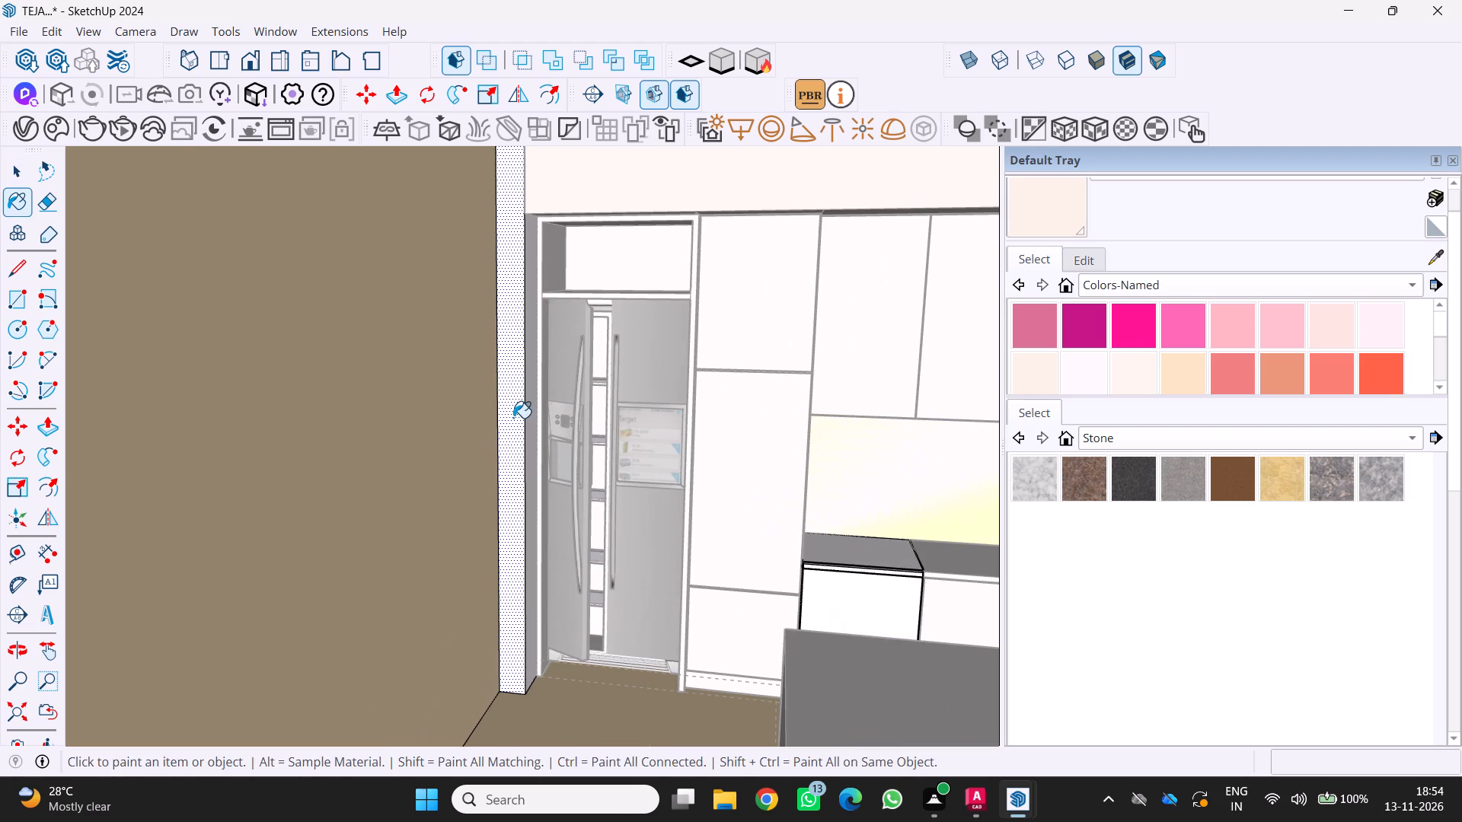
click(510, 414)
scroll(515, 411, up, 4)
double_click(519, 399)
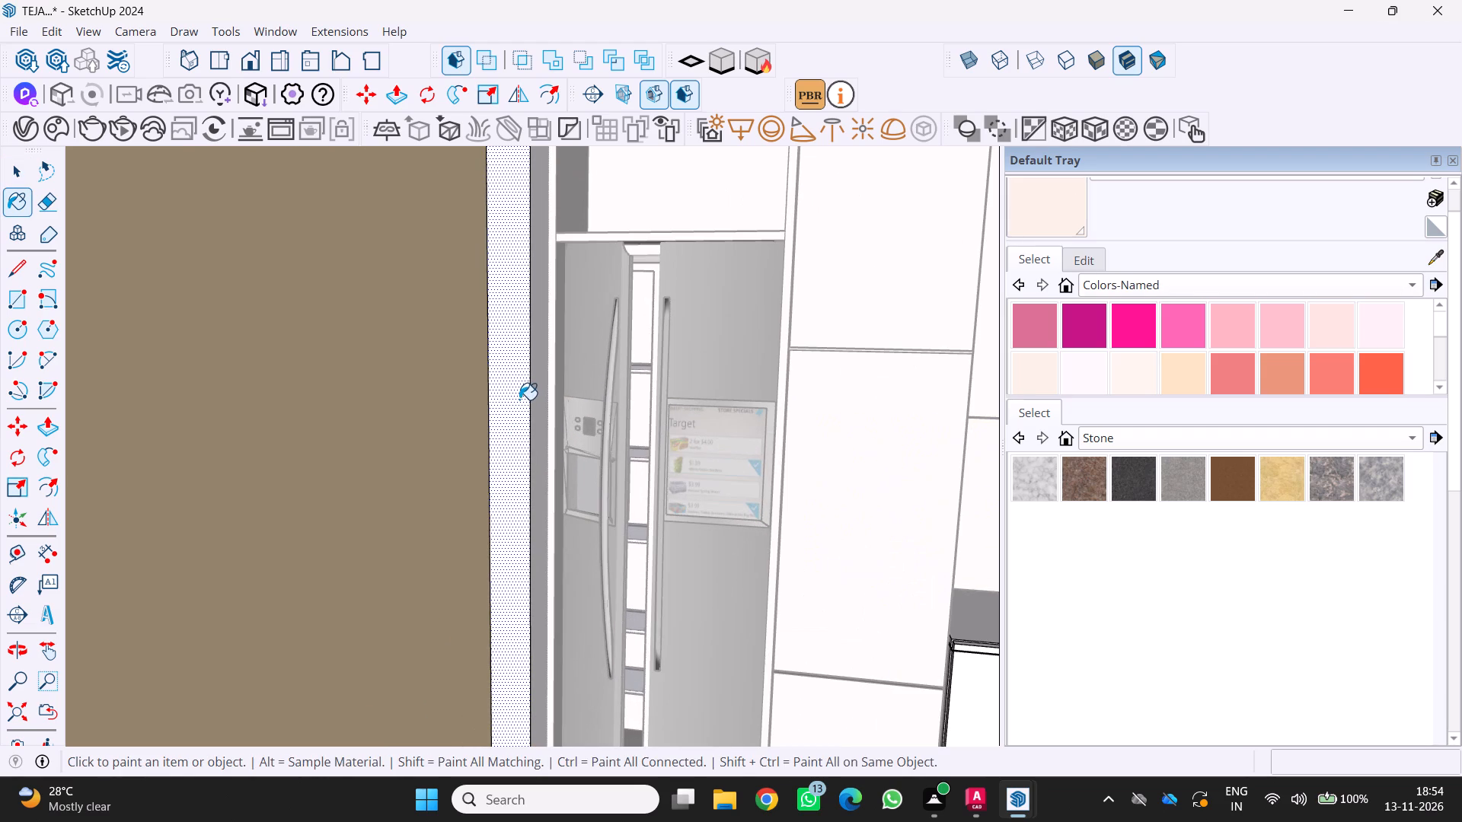
Paint the narrow wall projection beside the refrigerator, front and inner side faces, light peach from Colors-Named.
click(1184, 365)
scroll(703, 381, up, 2)
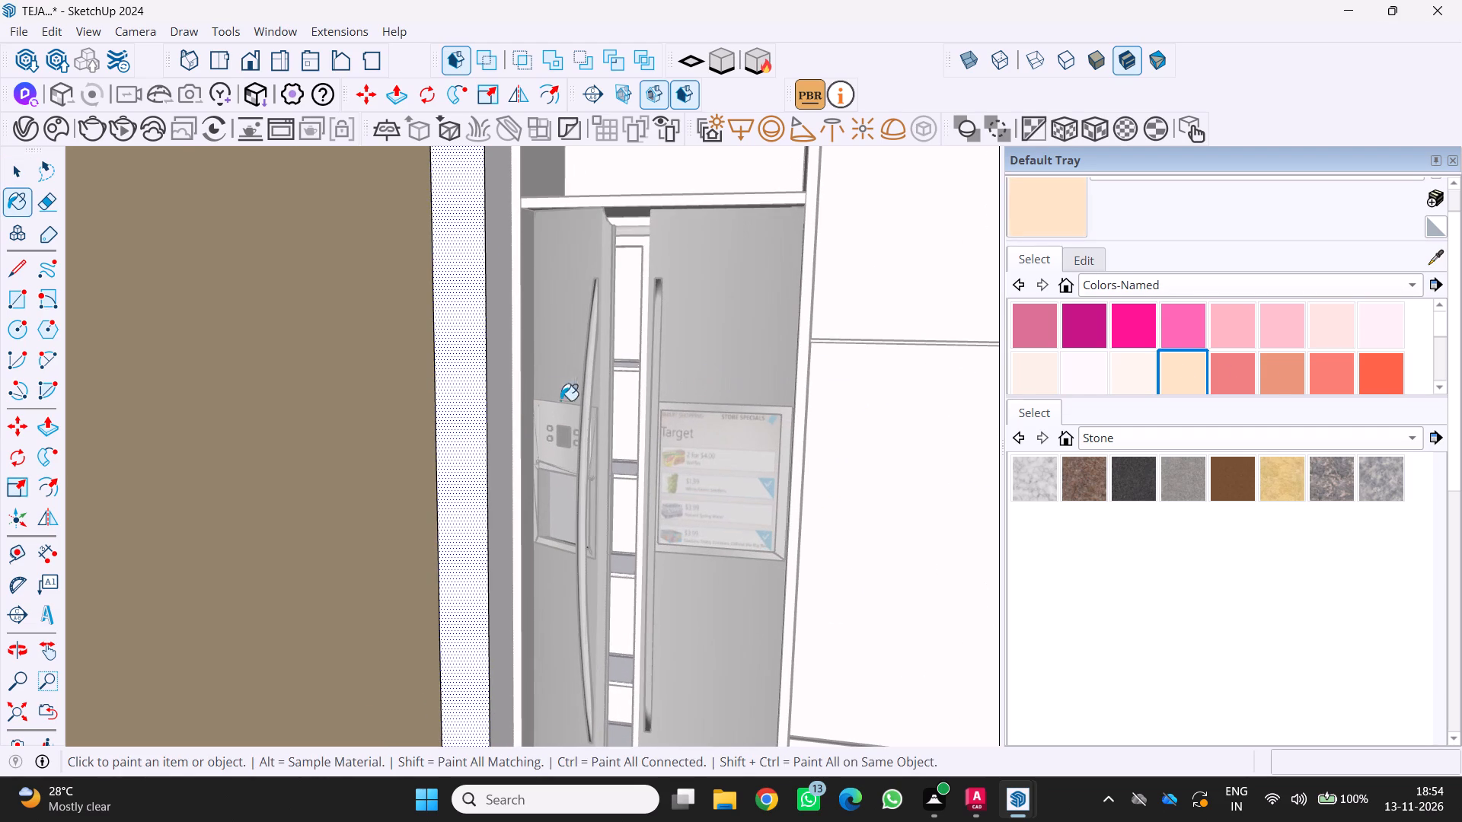
click(468, 426)
click(465, 426)
scroll(494, 424, down, 2)
middle_drag(494, 431, 463, 488)
scroll(462, 489, down, 6)
middle_drag(463, 488, 460, 494)
scroll(487, 390, up, 7)
click(451, 388)
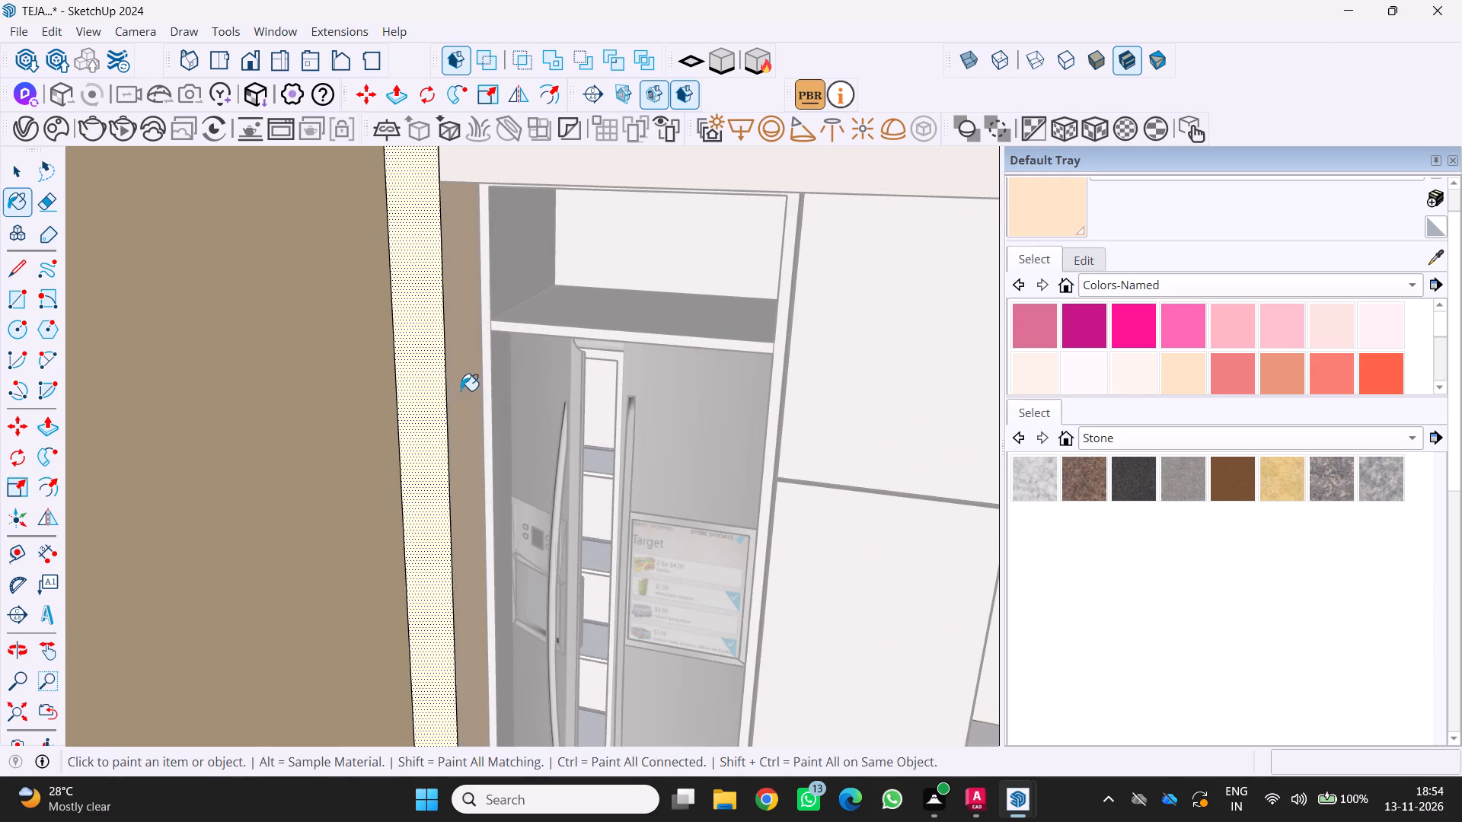
Paint the matching narrow wall projection at the windowed end of the cabinet run, front and inner side faces, the same light peach.
scroll(480, 410, down, 4)
middle_drag(496, 387, 646, 329)
scroll(509, 387, up, 1)
scroll(646, 329, down, 16)
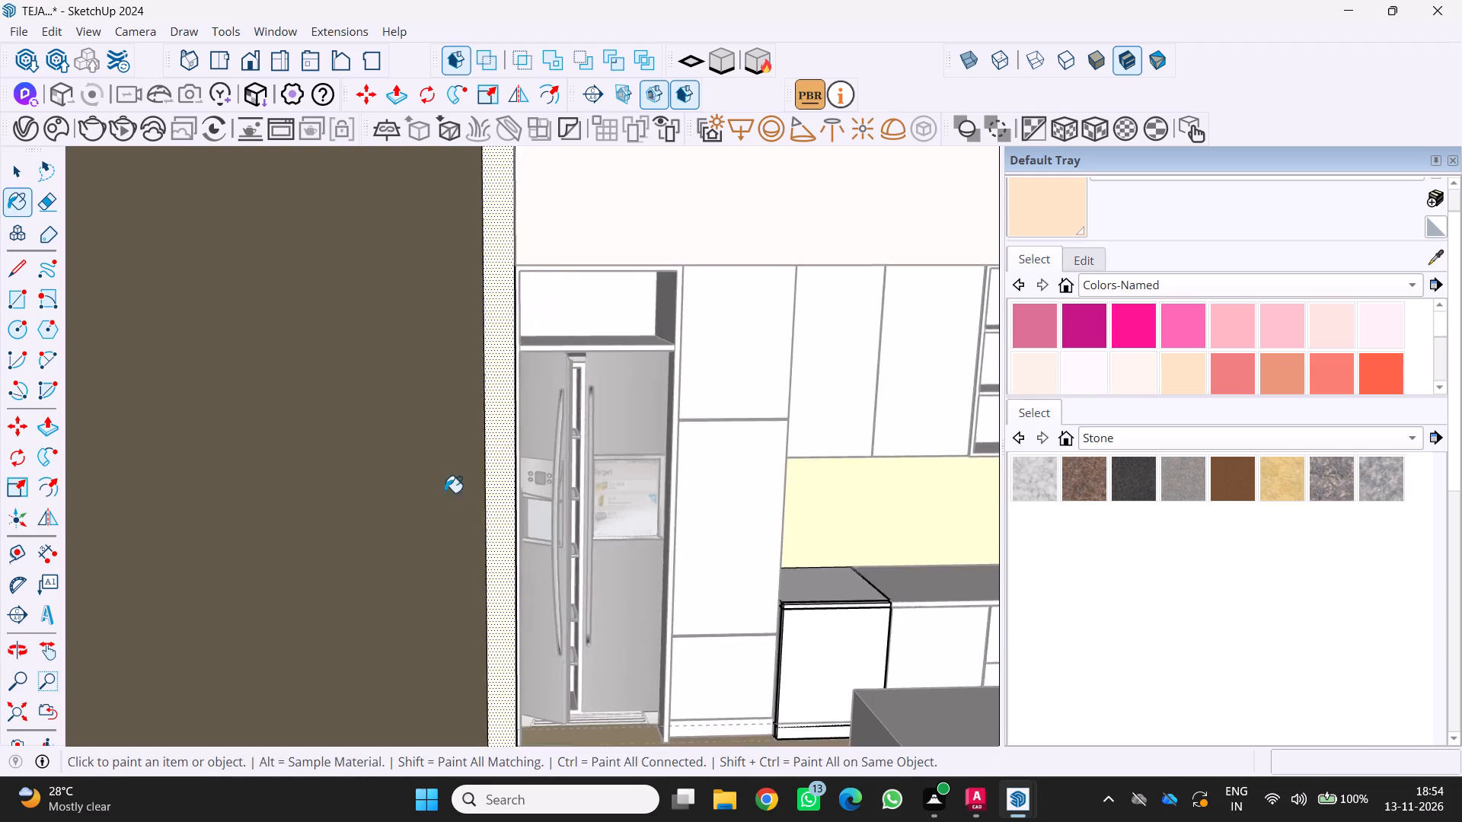
scroll(445, 492, down, 20)
scroll(445, 492, down, 17)
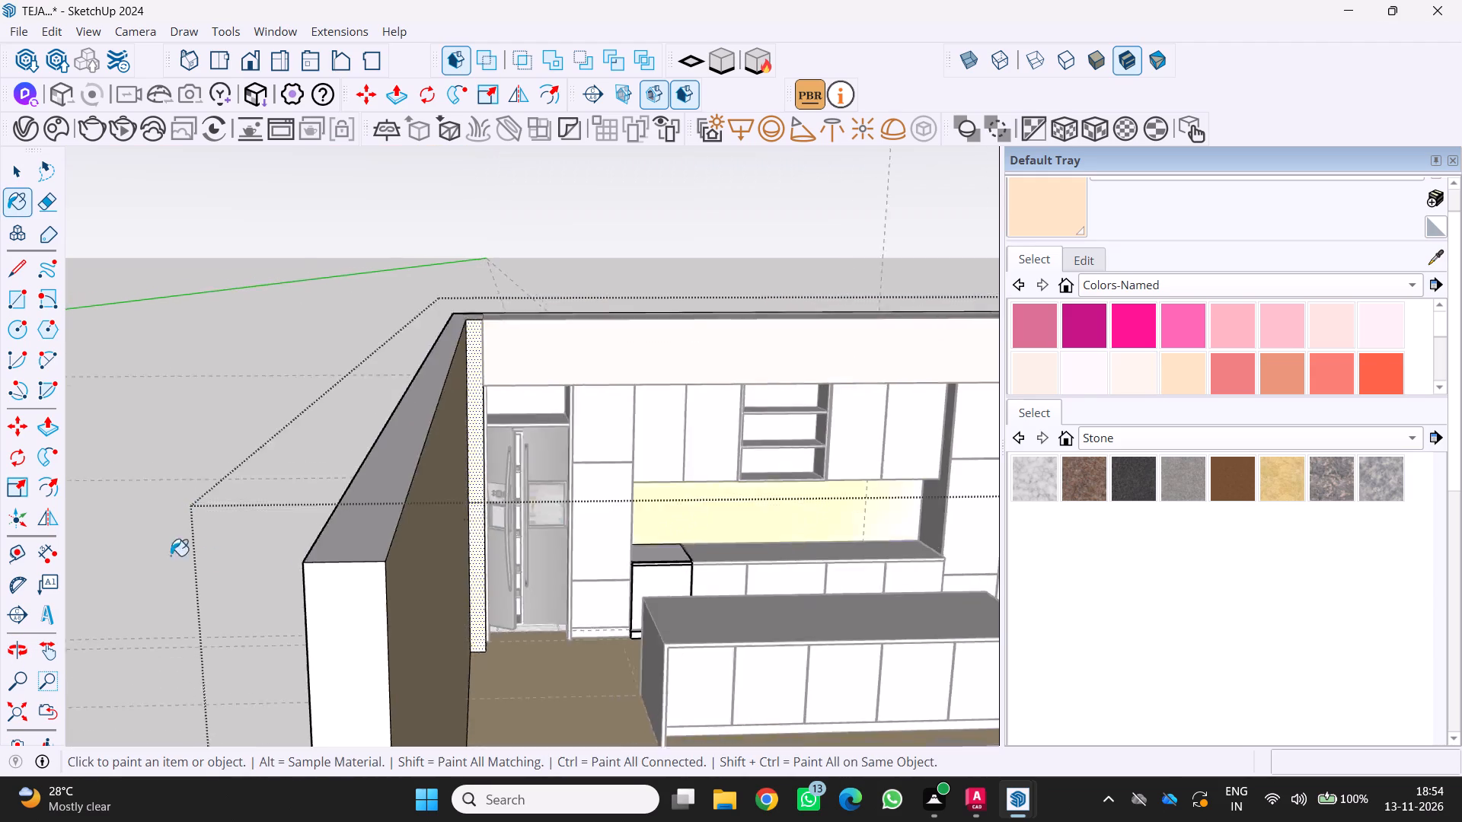
scroll(171, 556, down, 6)
middle_drag(464, 545, 491, 453)
middle_click(491, 453)
scroll(491, 451, up, 5)
middle_drag(570, 539, 452, 569)
middle_drag(448, 569, 433, 568)
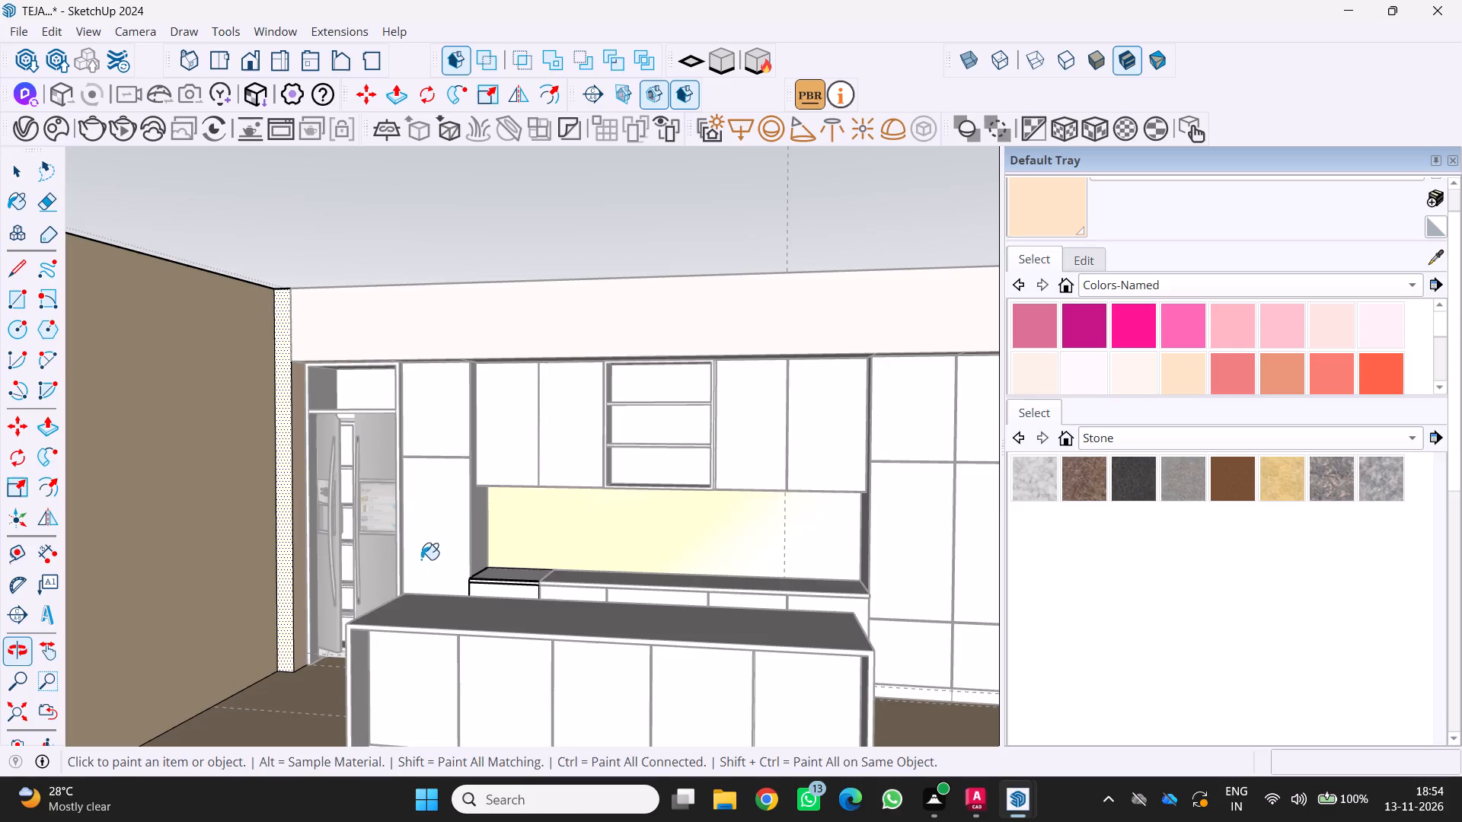
scroll(338, 521, up, 3)
scroll(377, 517, down, 11)
scroll(586, 571, up, 5)
middle_drag(704, 559, 732, 575)
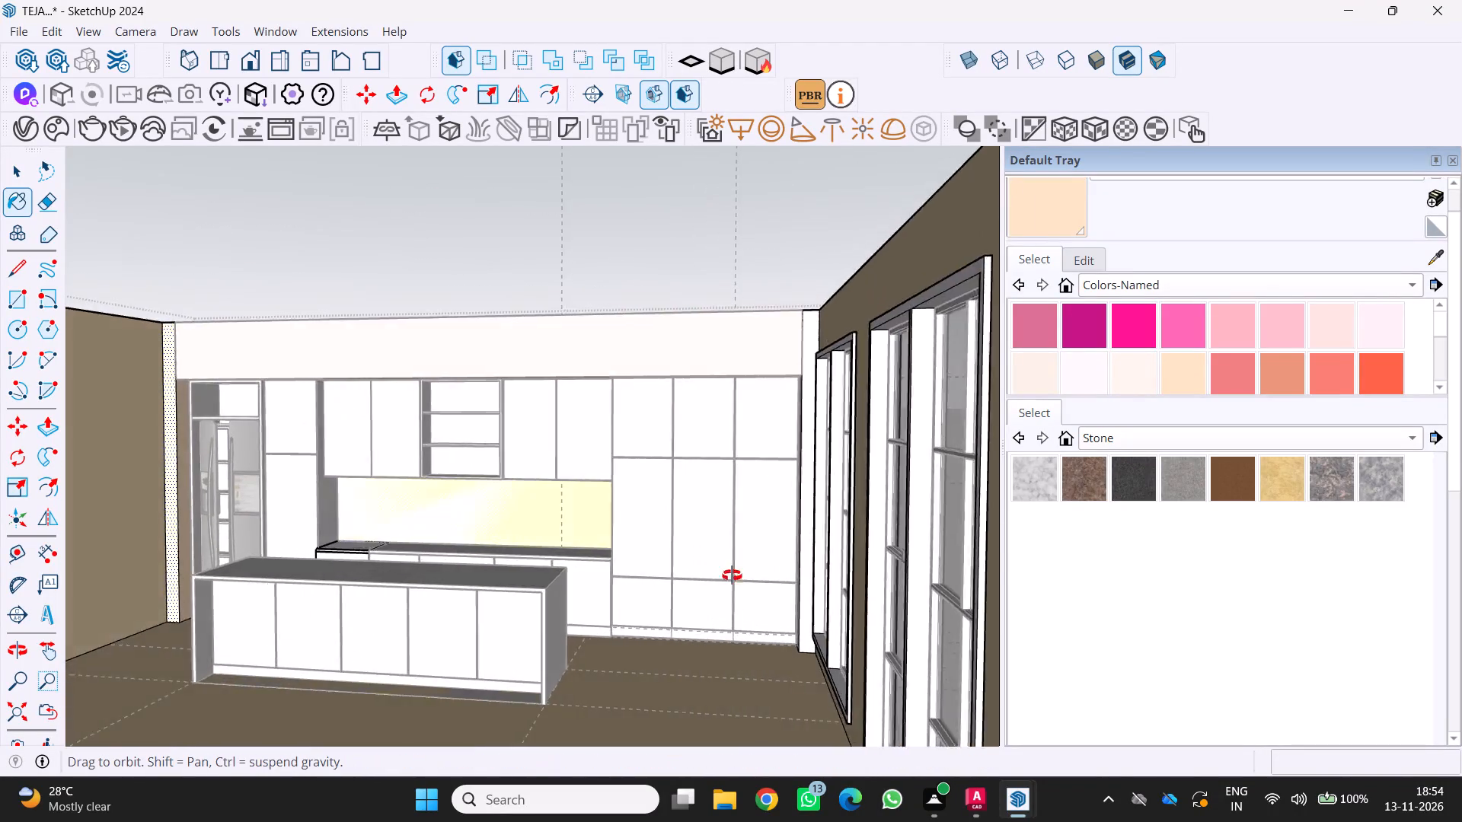
middle_drag(732, 575, 771, 585)
scroll(792, 461, up, 7)
middle_drag(795, 435, 830, 511)
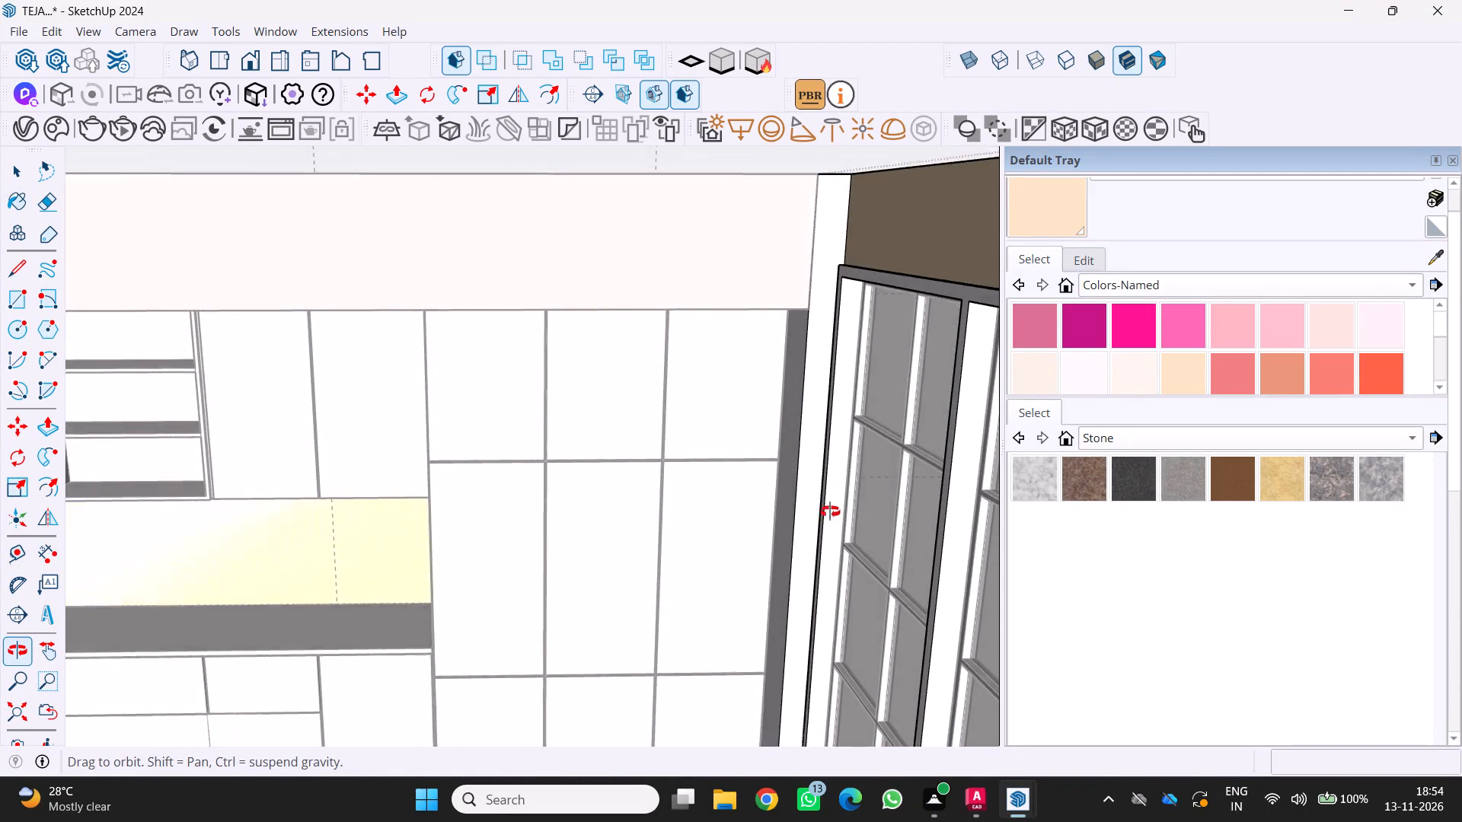
middle_drag(830, 511, 838, 530)
middle_click(838, 530)
scroll(794, 371, up, 4)
click(828, 366)
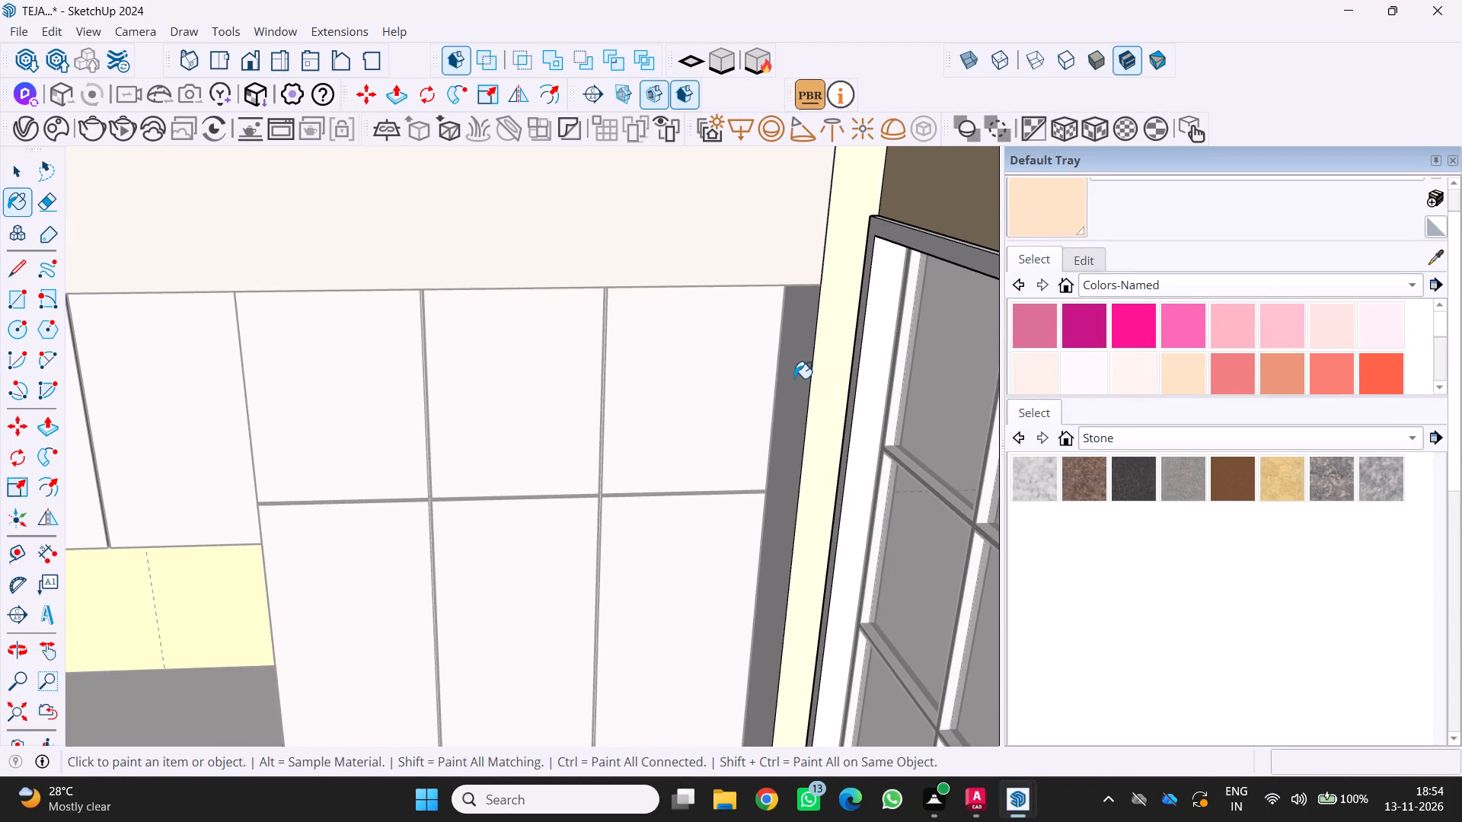
click(794, 378)
Paint the top face of the room's walls the same light peach.
scroll(782, 405, down, 9)
scroll(858, 228, up, 2)
middle_drag(834, 258, 753, 390)
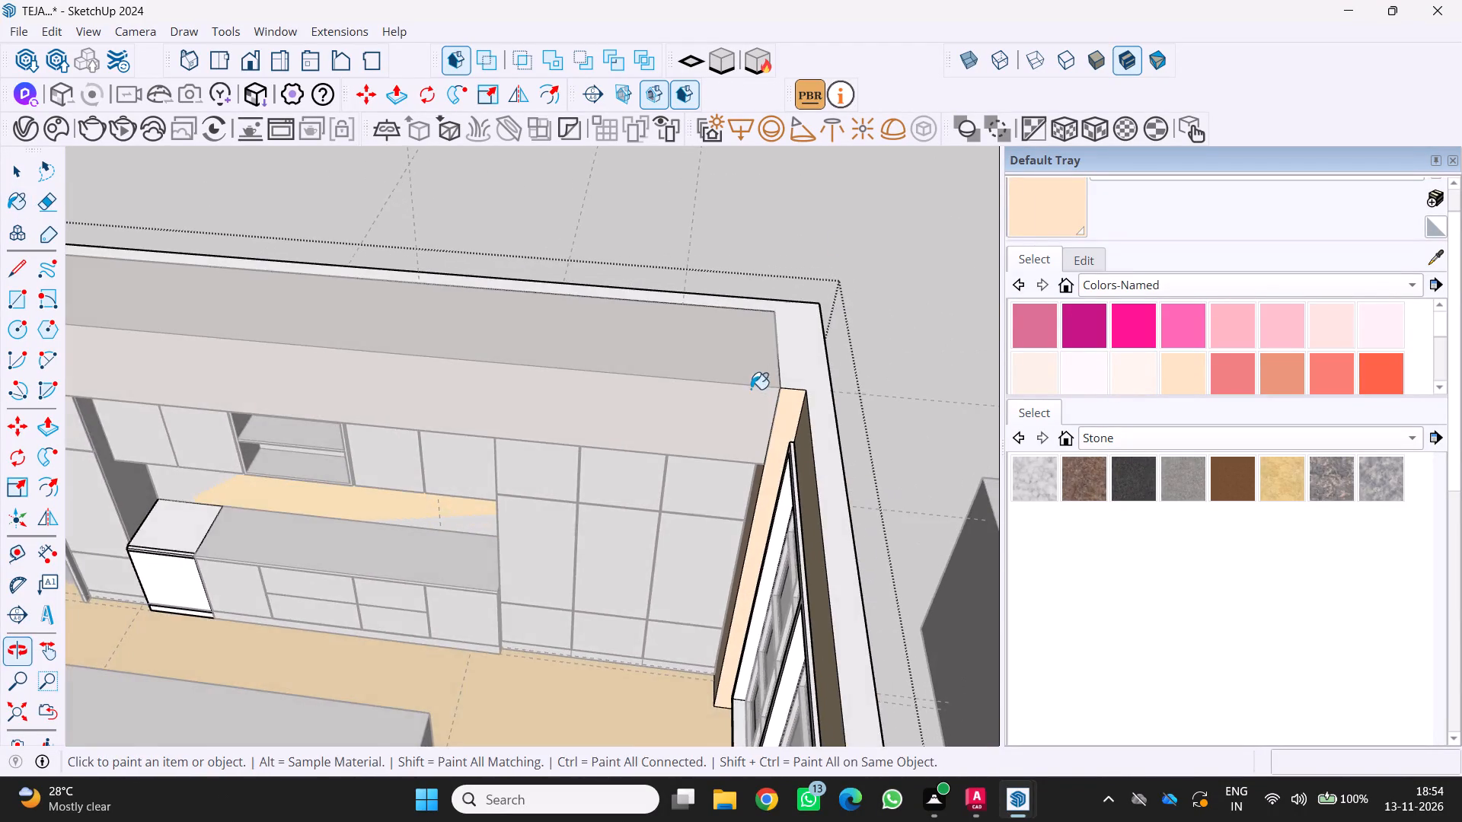
scroll(781, 371, up, 3)
click(787, 368)
Finish editing the room's wall-and-floor group and return to the whole model.
scroll(803, 358, down, 8)
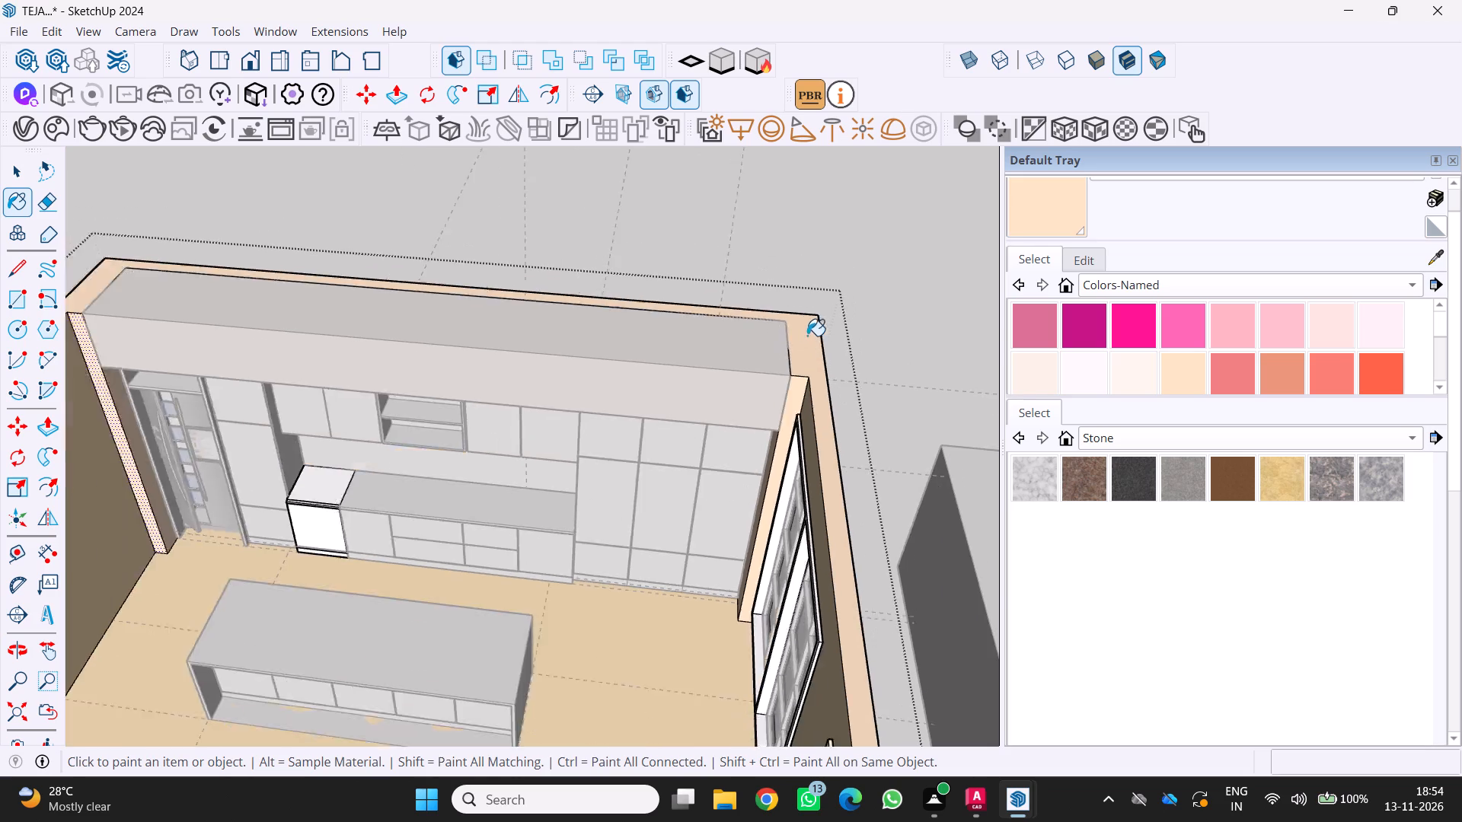
scroll(807, 336, down, 15)
middle_drag(793, 406, 835, 237)
scroll(835, 237, up, 1)
scroll(759, 493, up, 3)
middle_drag(760, 499, 683, 507)
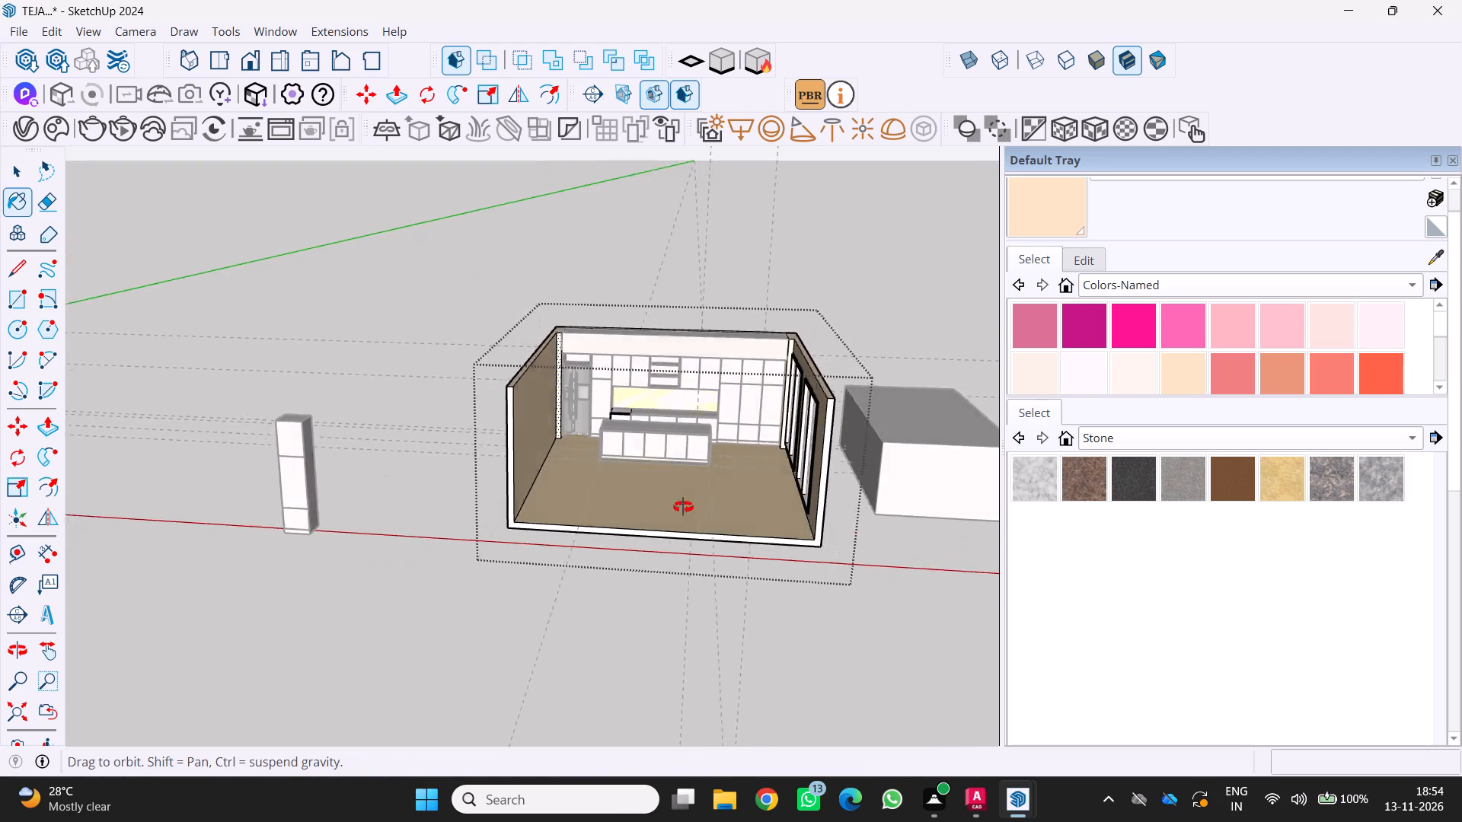
middle_drag(683, 507, 652, 489)
scroll(508, 553, up, 3)
middle_drag(508, 553, 510, 552)
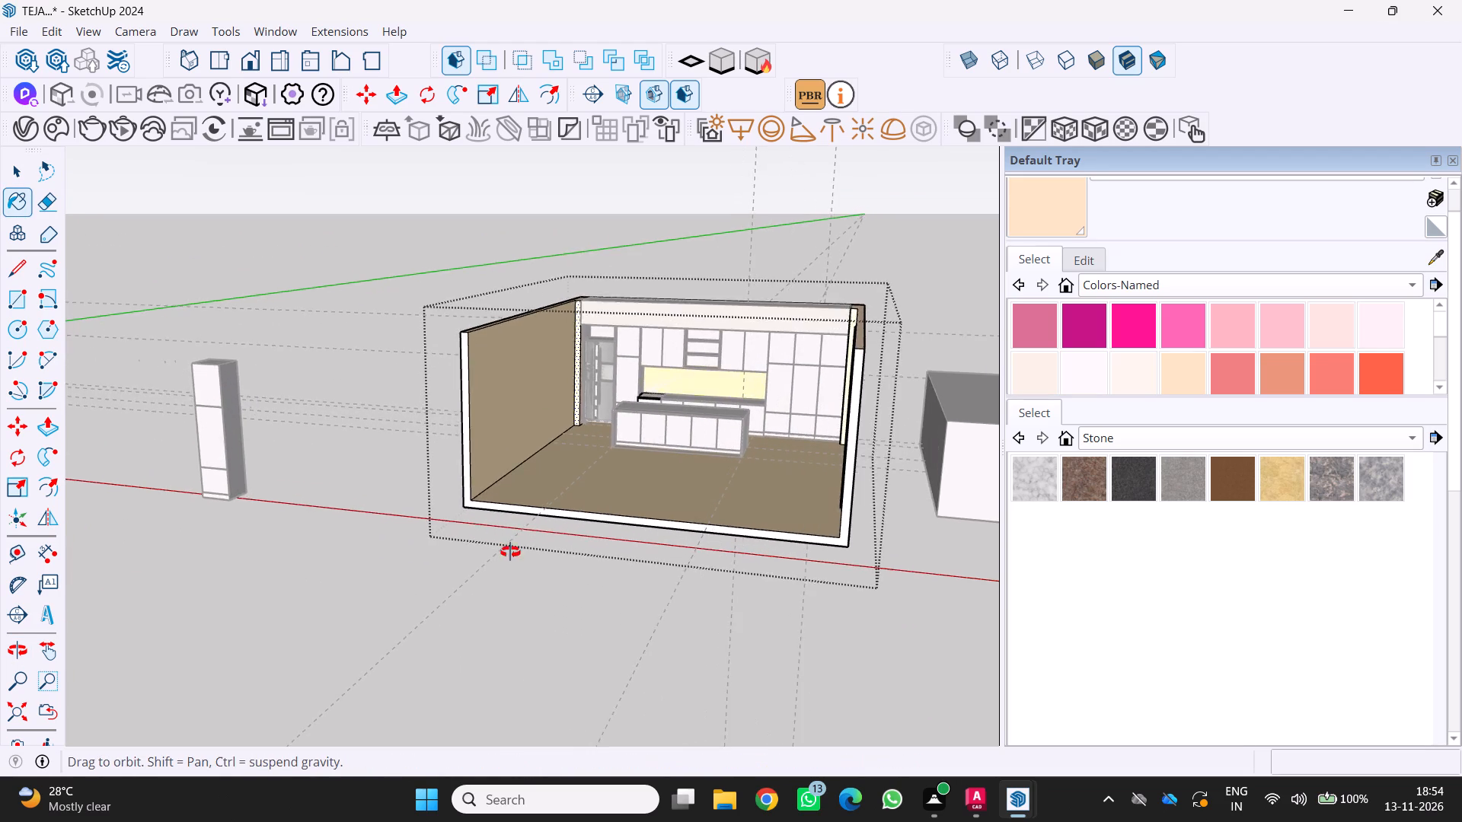
middle_drag(510, 552, 573, 502)
scroll(511, 552, up, 1)
scroll(573, 502, down, 4)
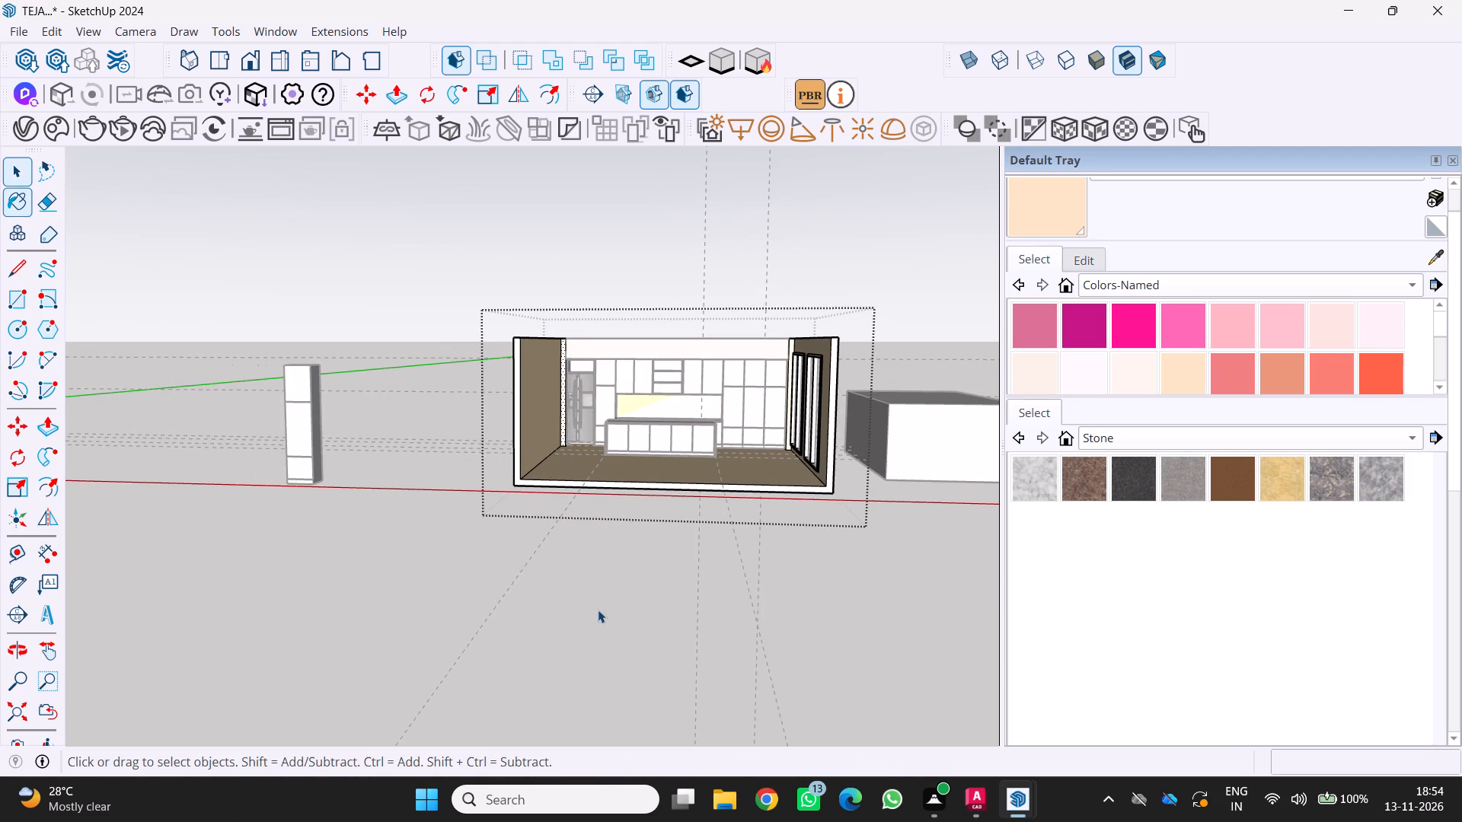
key(space)
click(598, 611)
Examine the painted room and kitchen from outside, from above and close to the island.
scroll(608, 610, up, 1)
middle_drag(608, 610, 436, 701)
scroll(713, 449, up, 4)
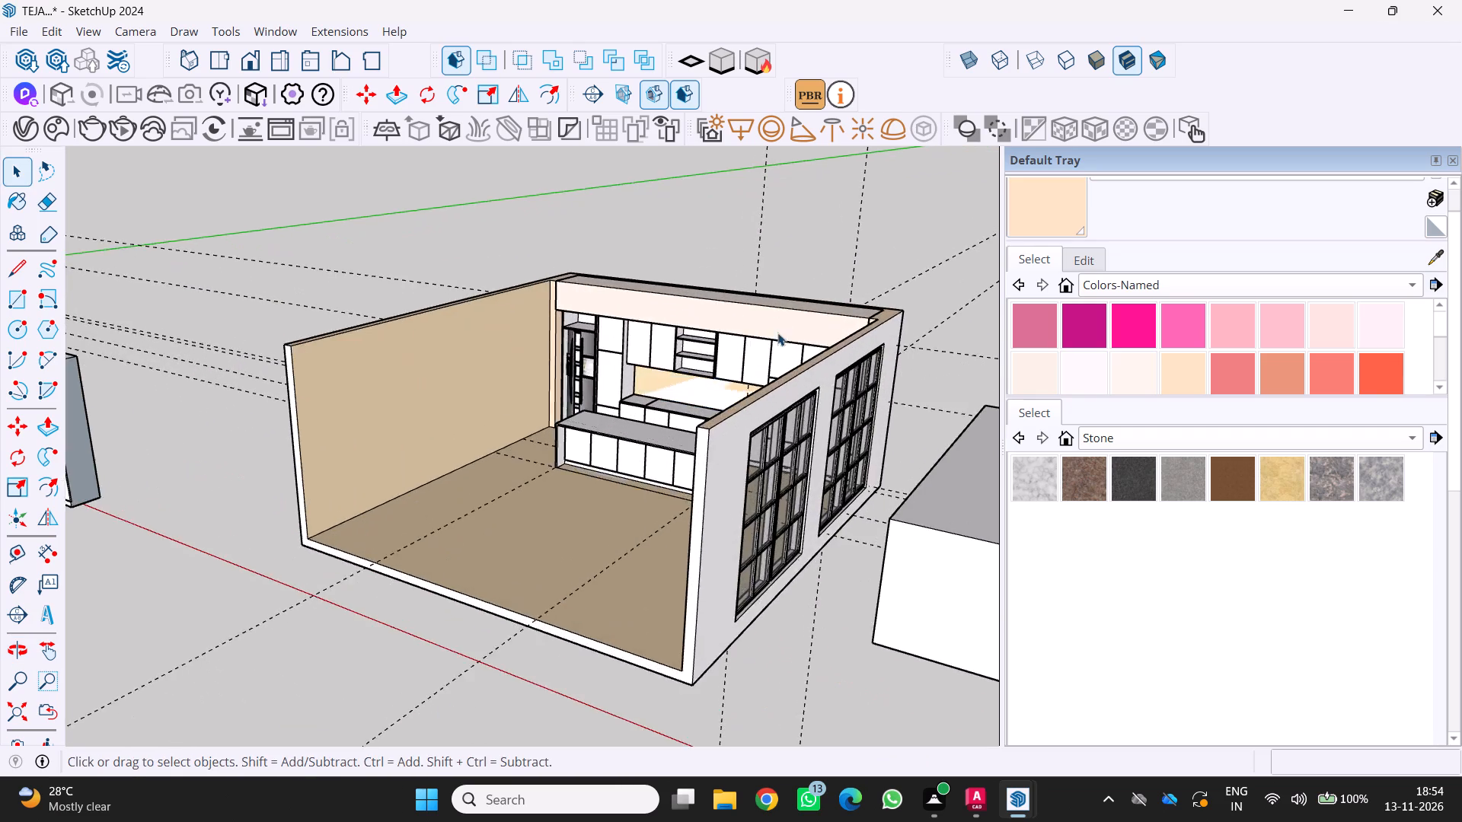
middle_drag(777, 333, 556, 513)
scroll(614, 484, down, 3)
middle_drag(619, 491, 848, 404)
scroll(550, 535, up, 2)
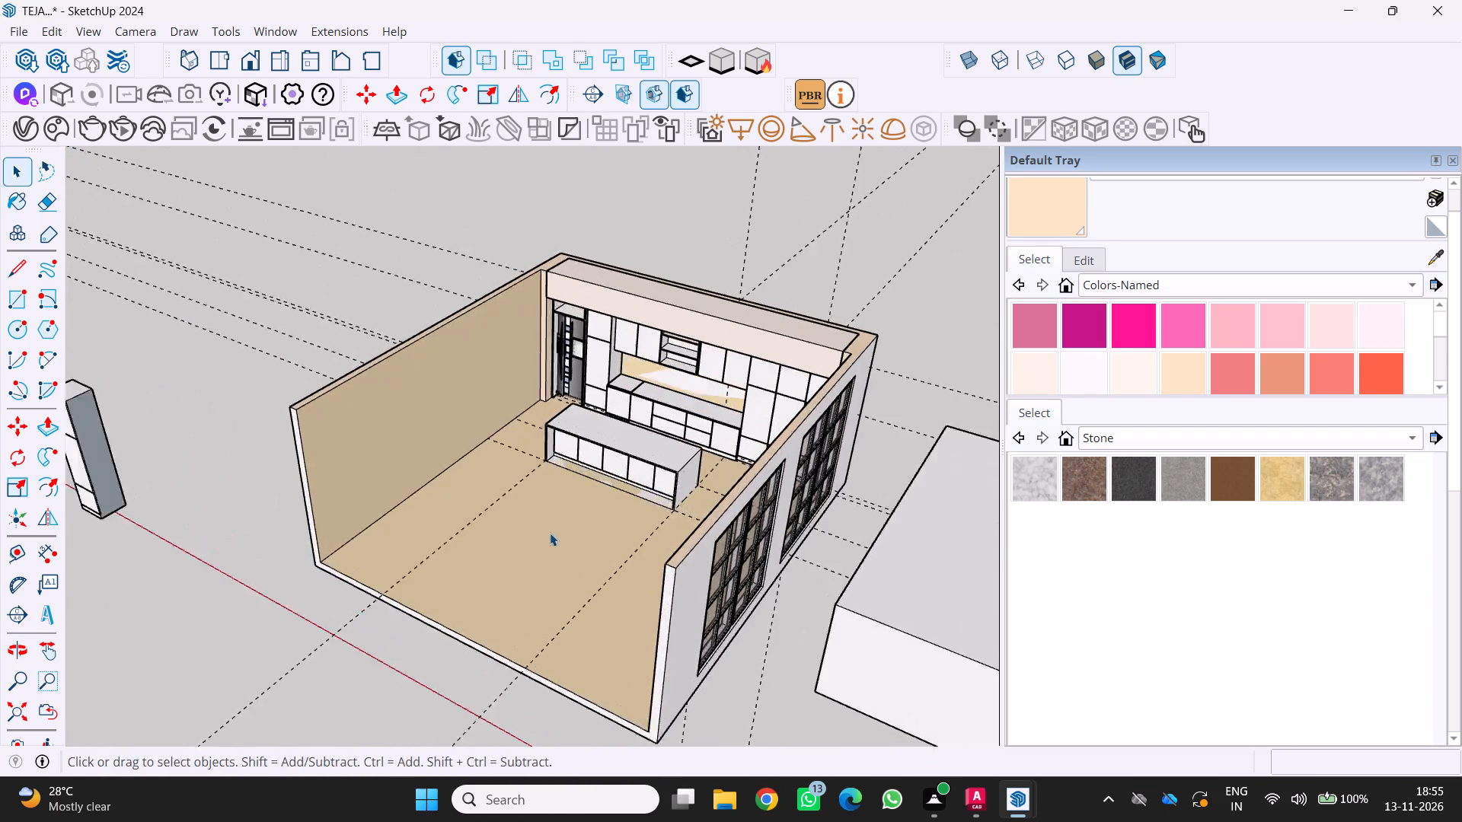
scroll(550, 533, up, 2)
middle_drag(550, 533, 746, 455)
scroll(621, 523, up, 6)
middle_drag(630, 516, 648, 492)
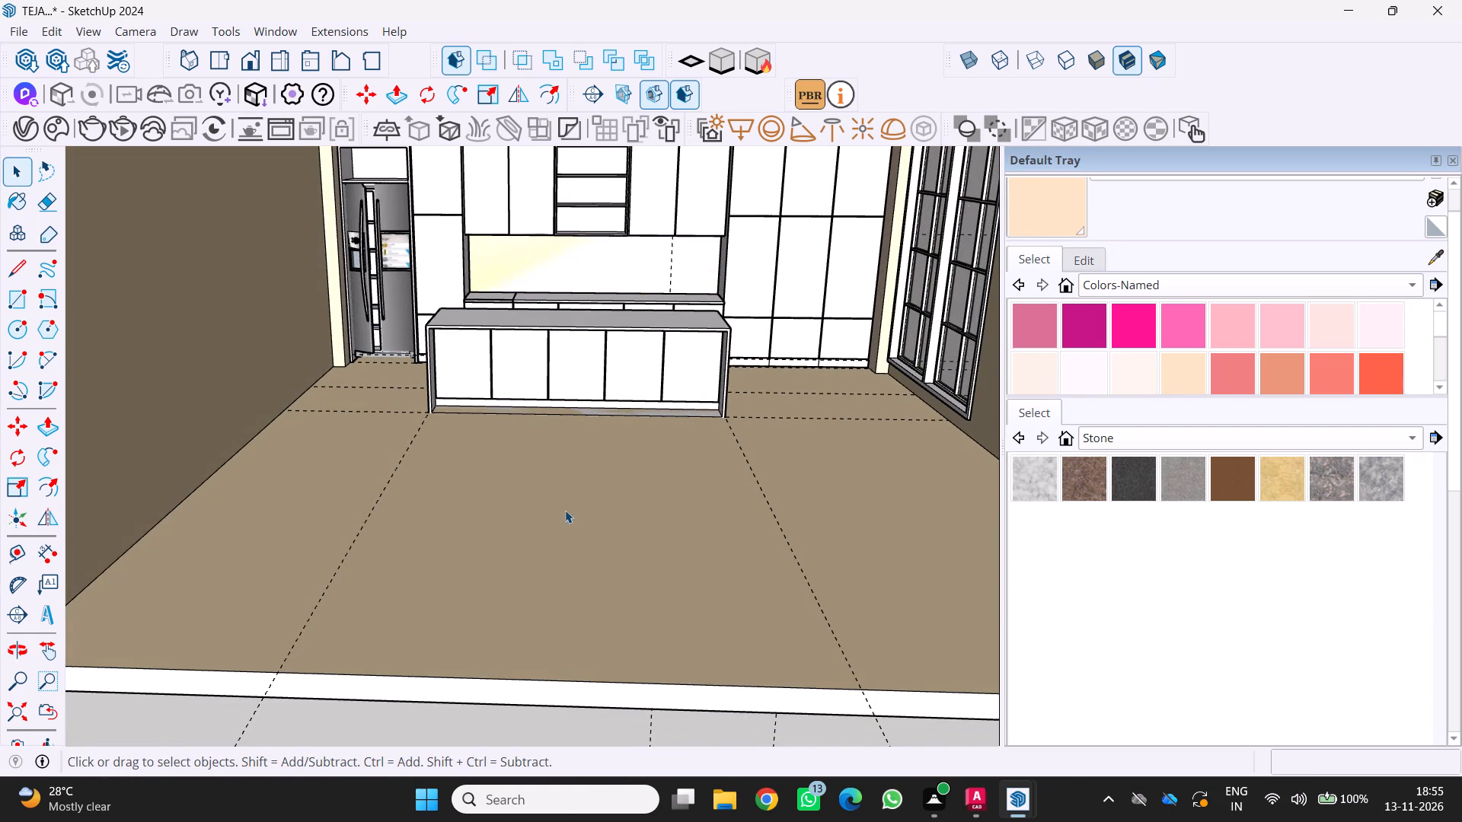
scroll(579, 522, down, 3)
middle_drag(599, 477, 615, 427)
scroll(614, 435, up, 4)
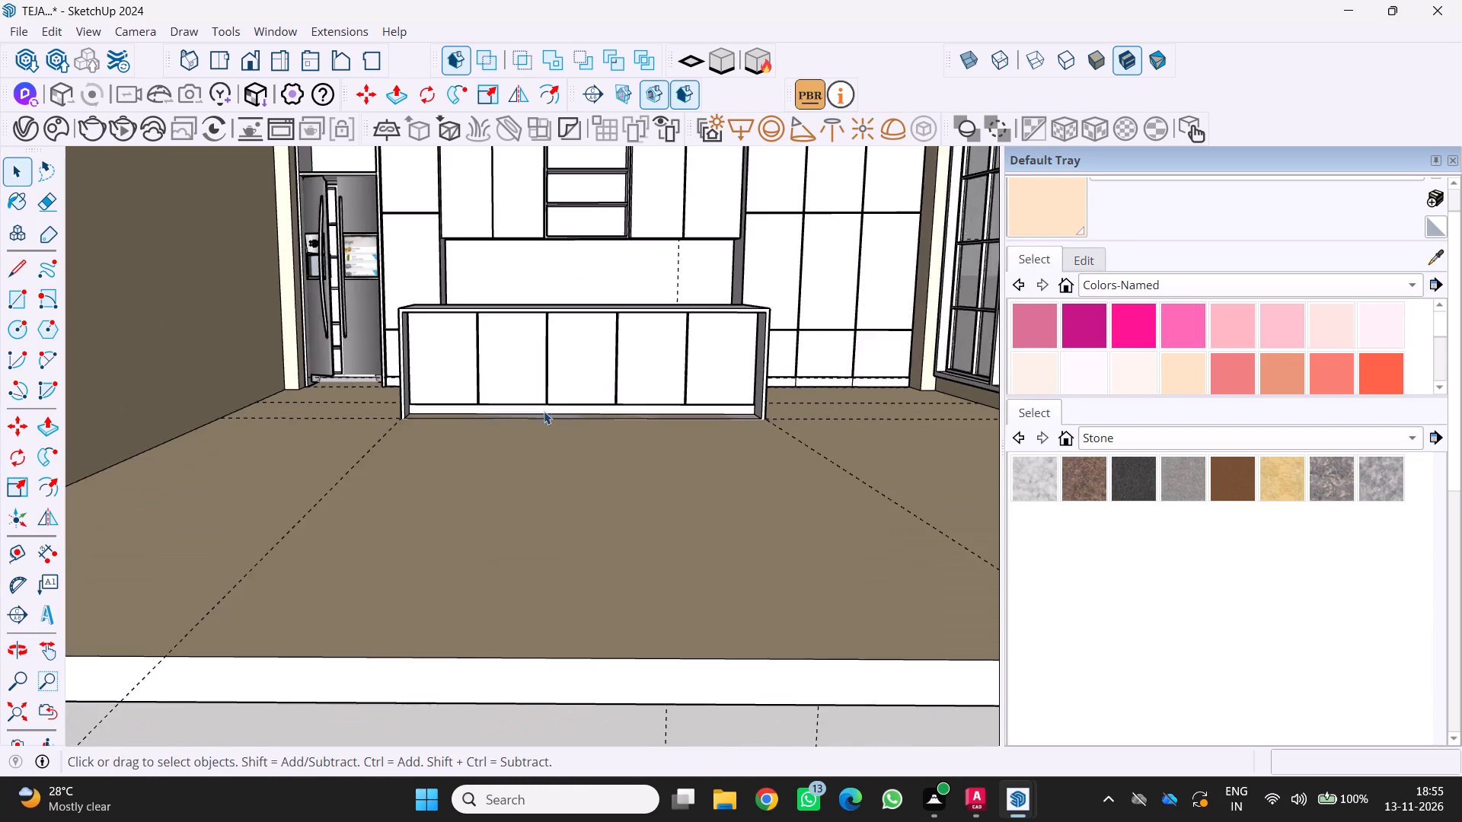
scroll(544, 411, up, 1)
middle_drag(521, 431, 477, 539)
scroll(477, 537, down, 9)
middle_click(477, 540)
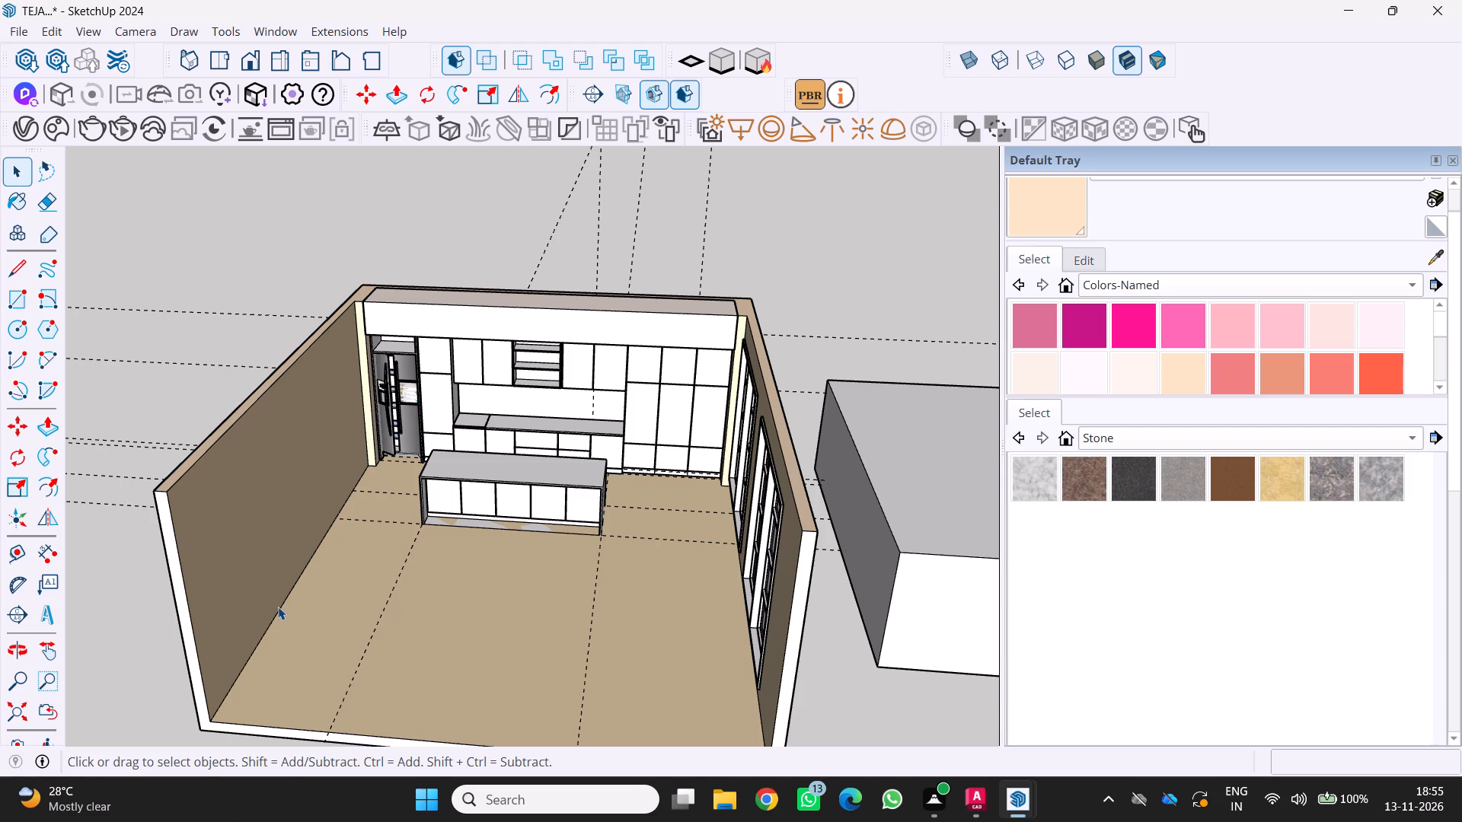
scroll(381, 598, down, 2)
middle_drag(413, 567, 479, 483)
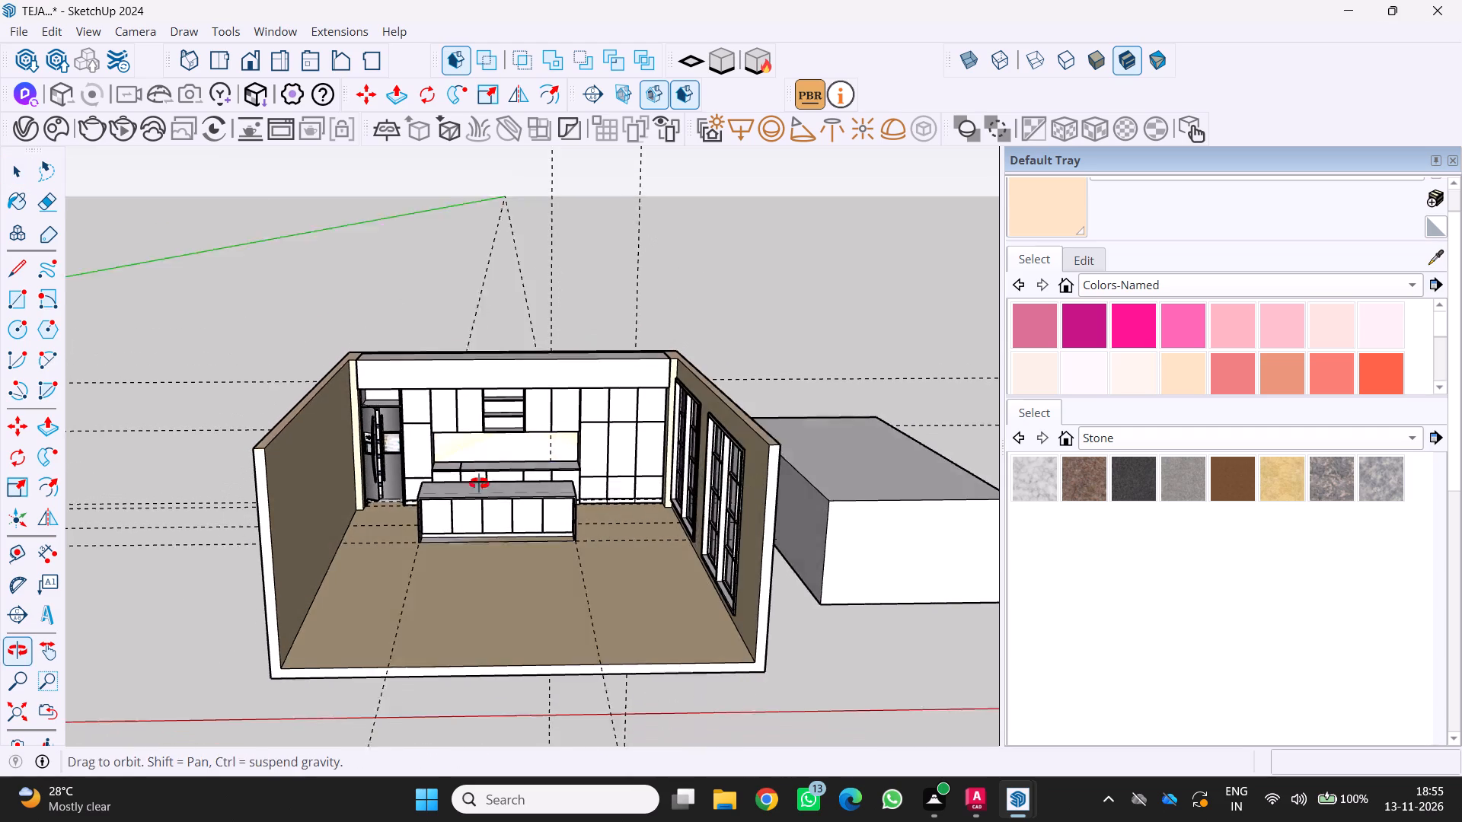
middle_drag(479, 483, 480, 483)
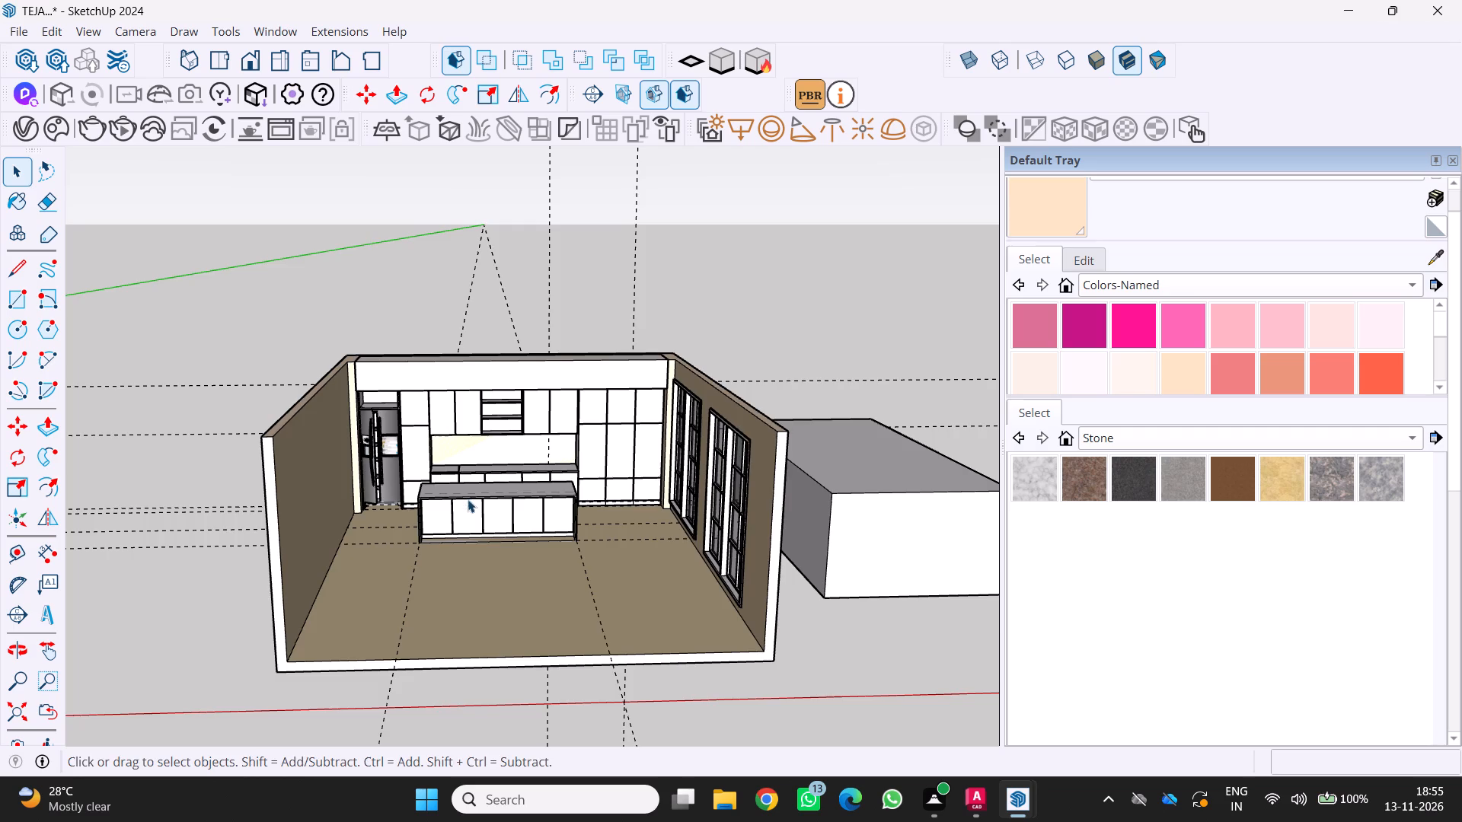
scroll(483, 512, up, 1)
middle_drag(483, 512, 428, 539)
middle_click(426, 539)
scroll(496, 543, down, 5)
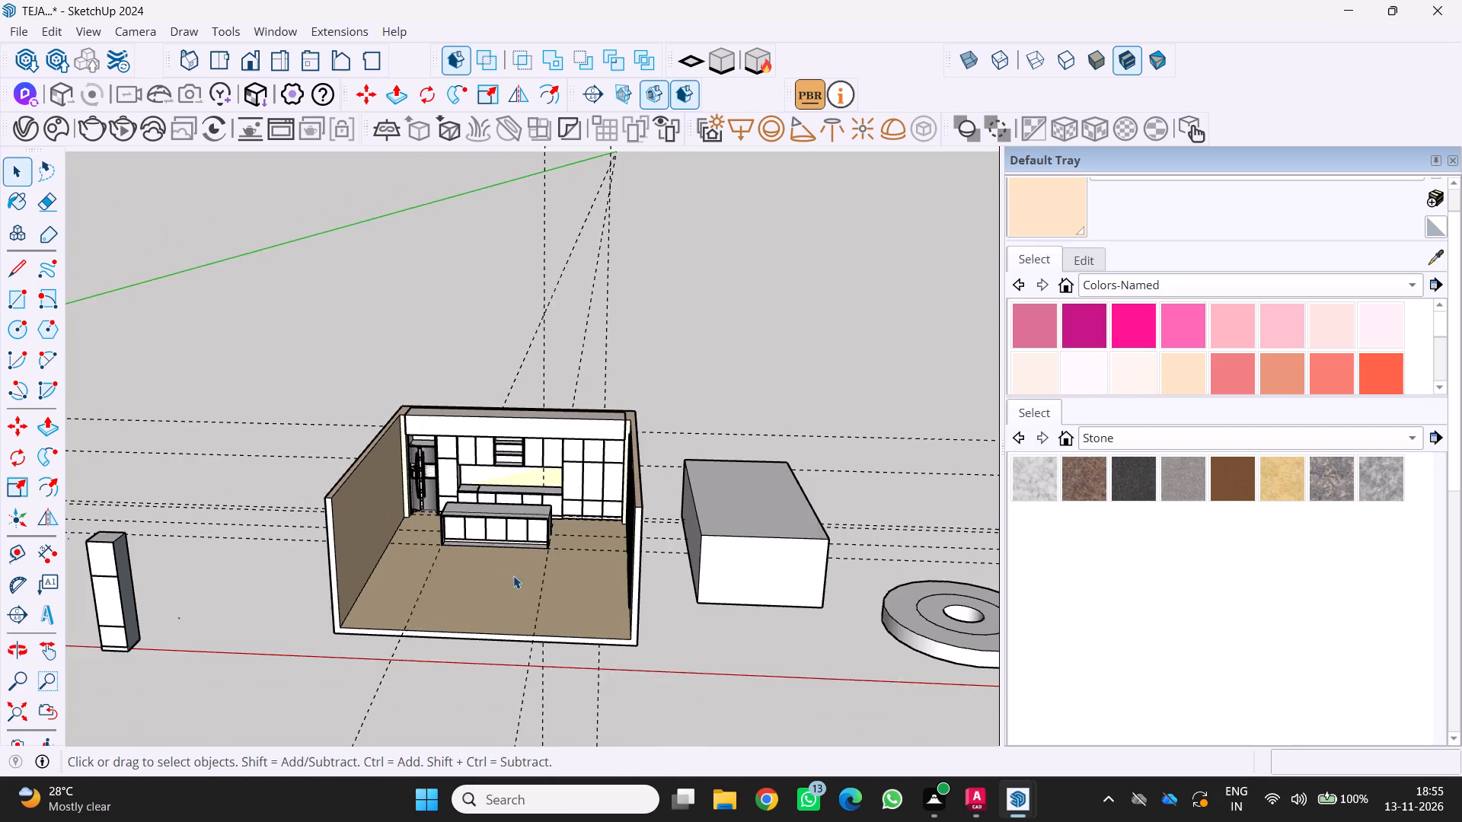
middle_drag(513, 587, 542, 646)
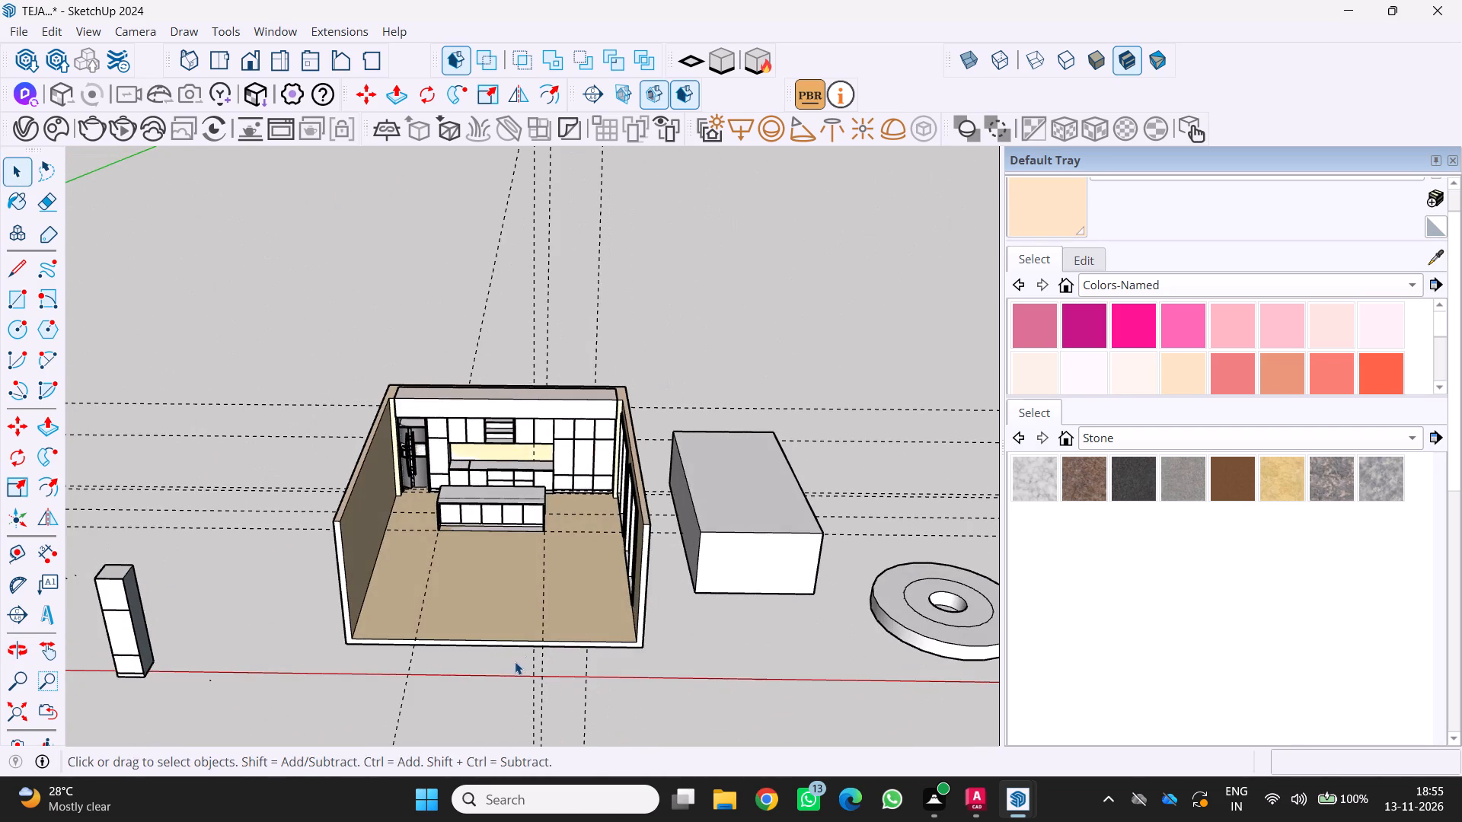
middle_drag(516, 664, 553, 608)
middle_click(553, 607)
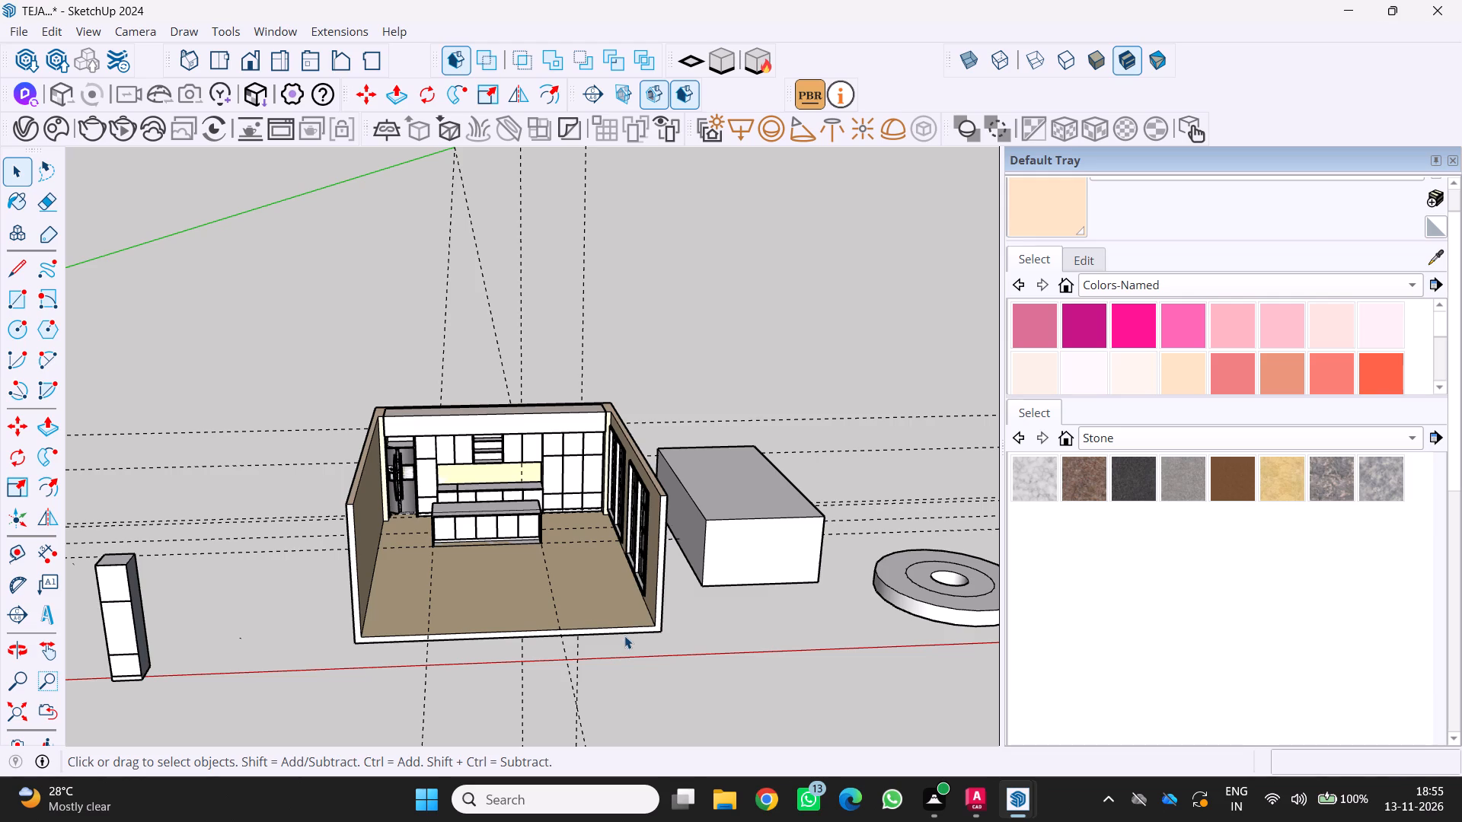
scroll(1142, 475, down, 3)
Paint the tall cabinets, upper wall cabinets and island plain light grey from the Colors library.
click(1373, 438)
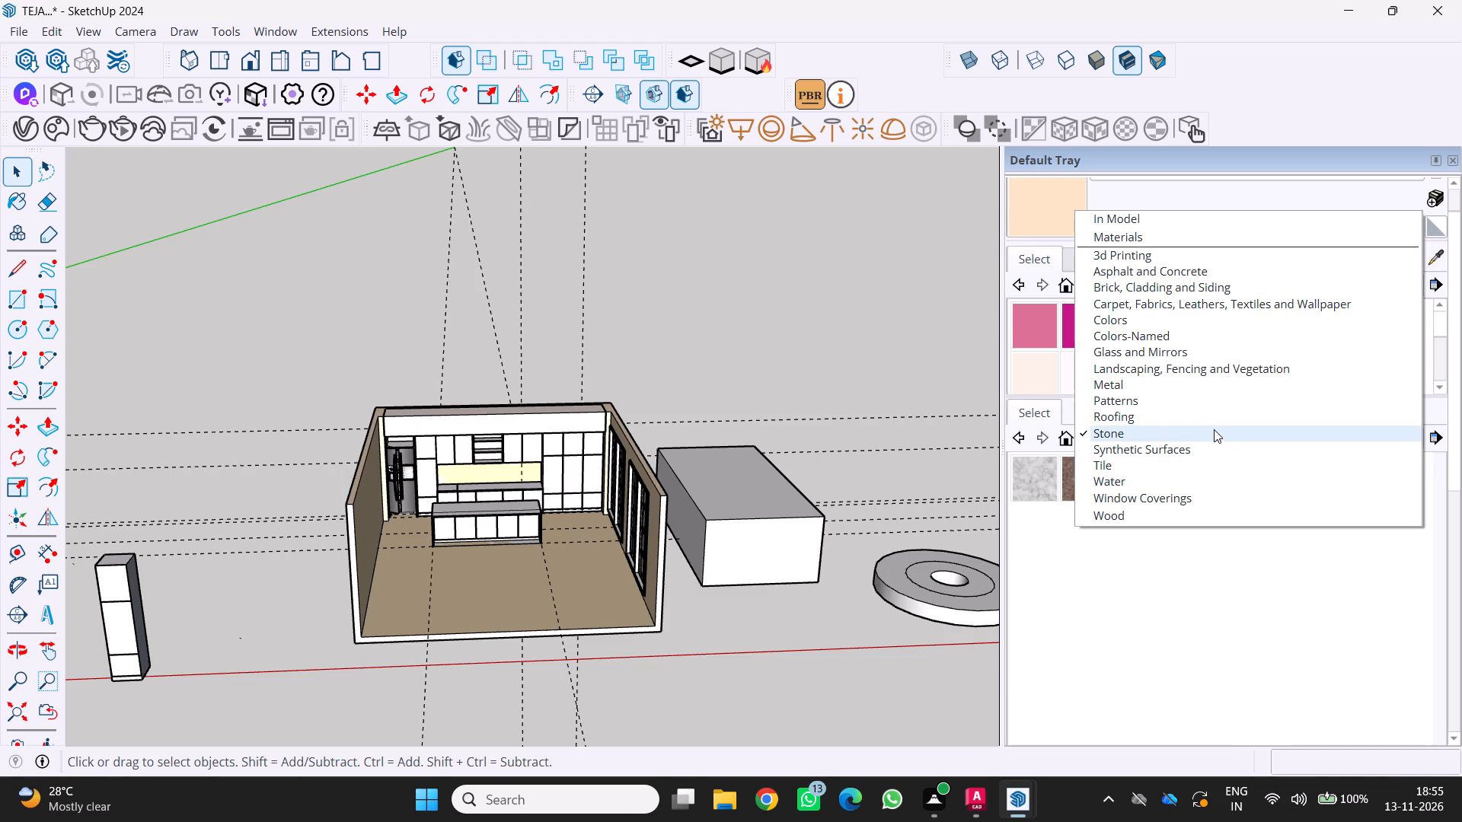
click(1180, 326)
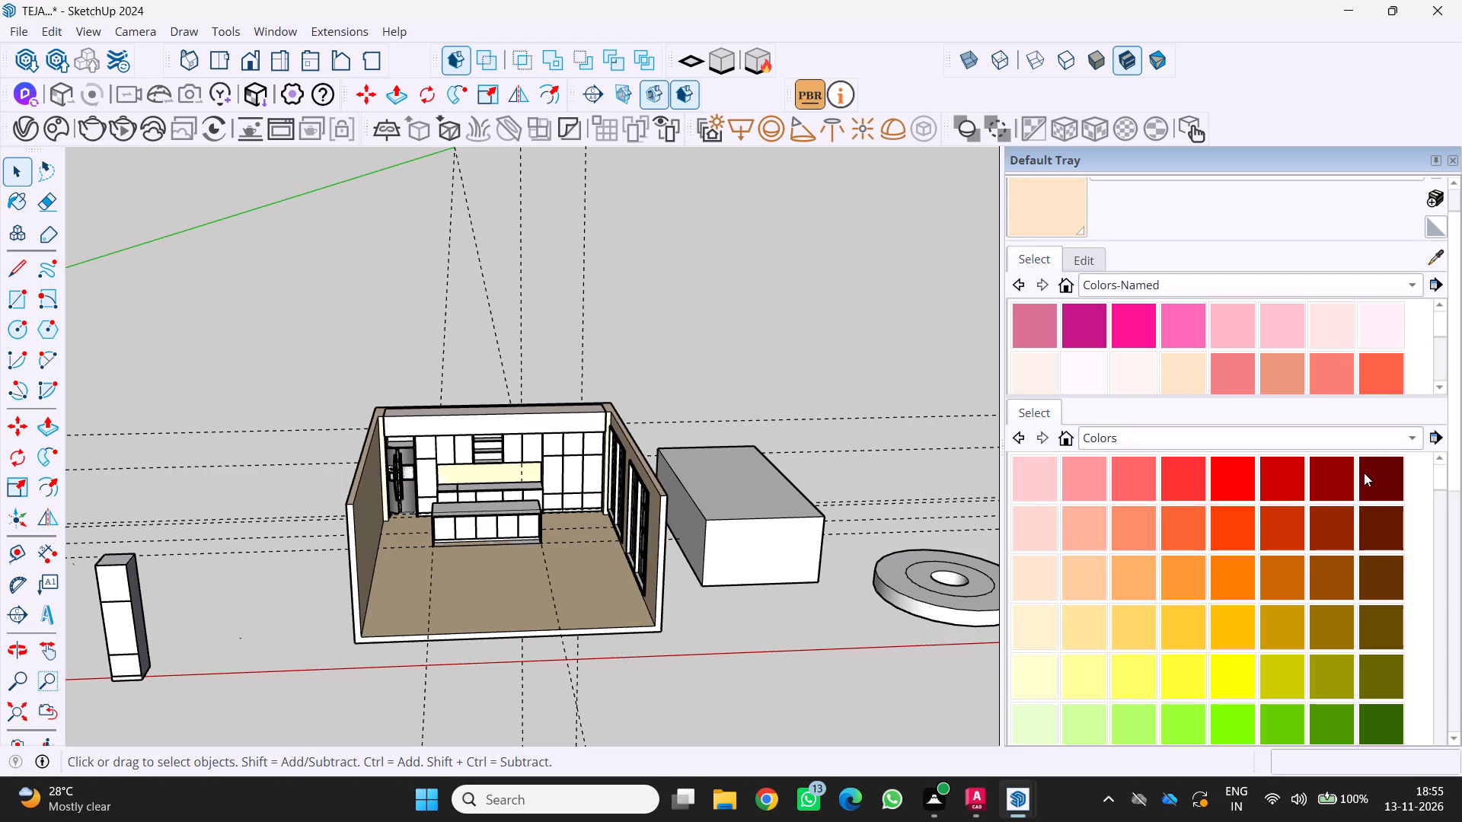
scroll(1364, 484, down, 3)
scroll(1330, 536, down, 6)
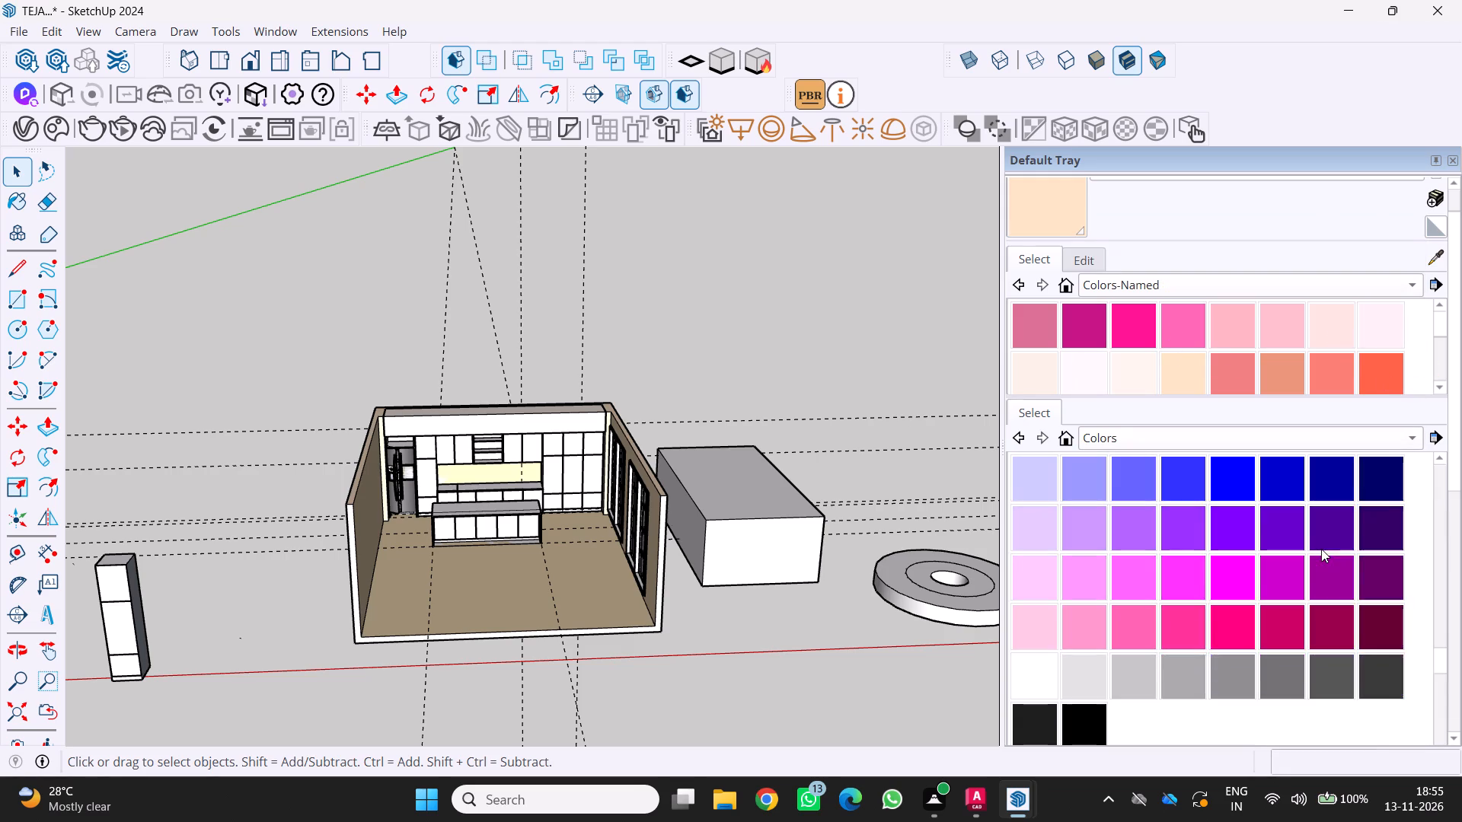
scroll(1321, 549, down, 2)
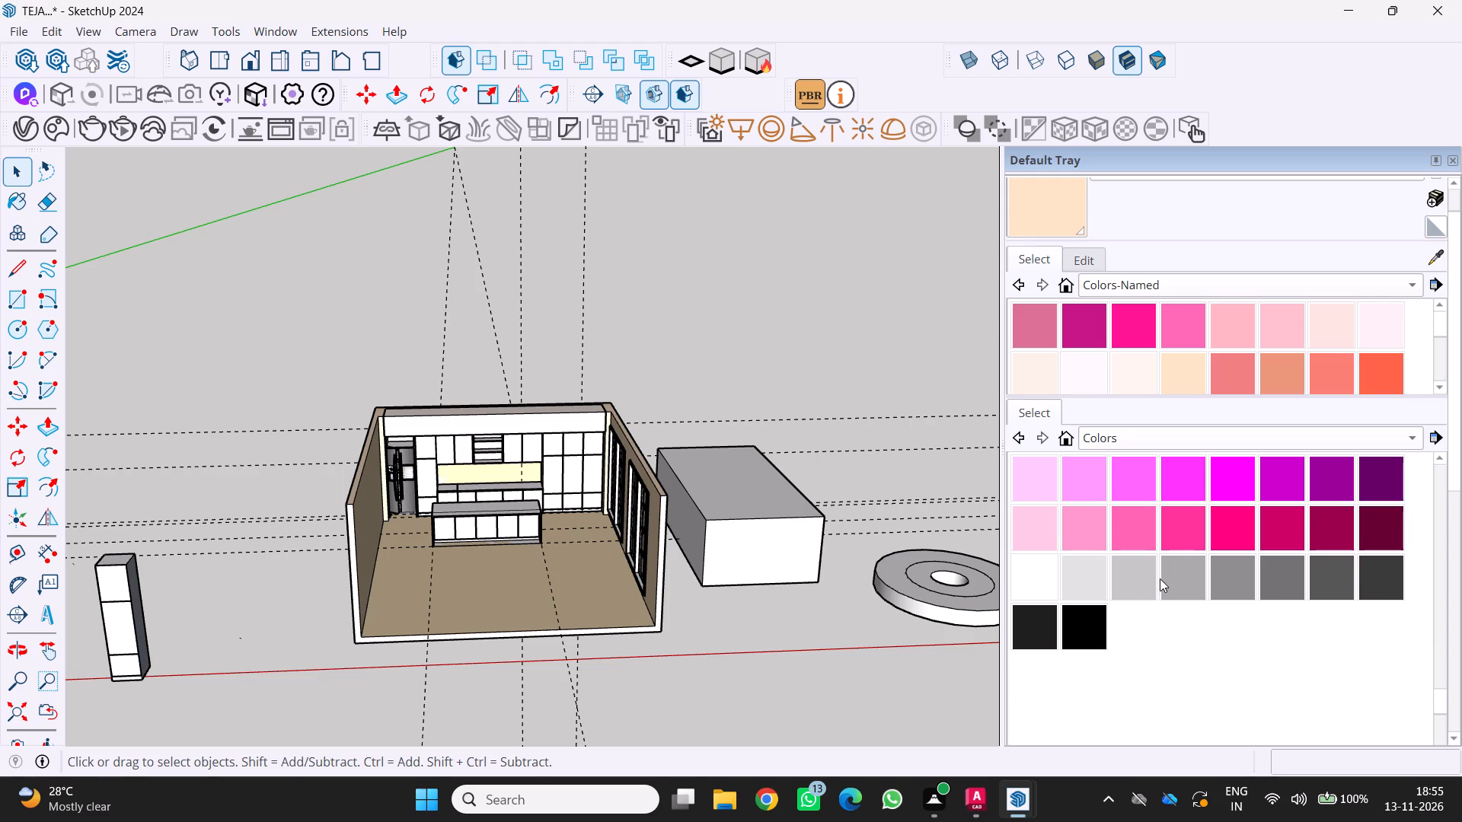
click(1161, 580)
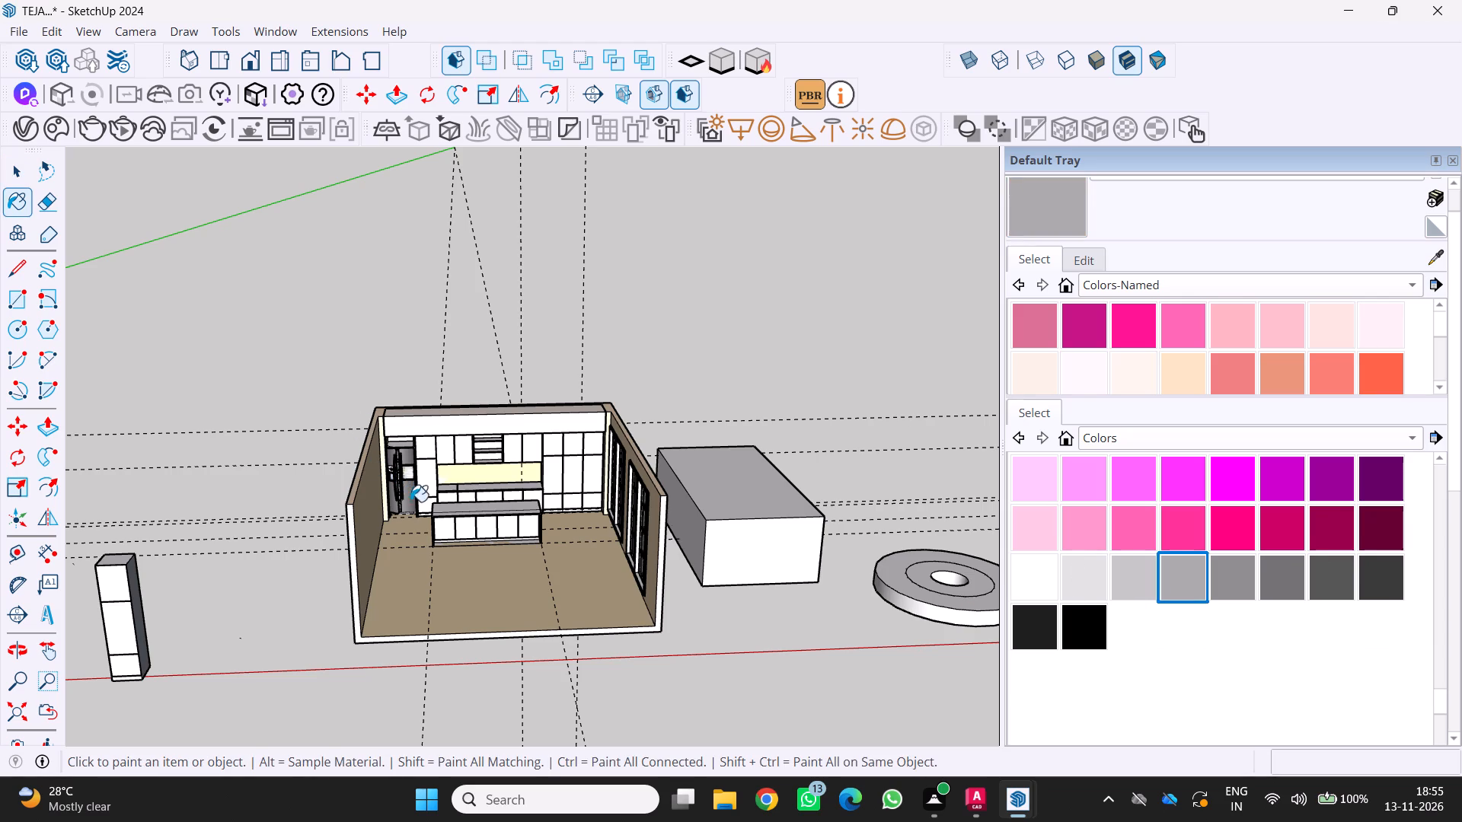
middle_drag(417, 511, 426, 438)
scroll(426, 438, up, 4)
drag(421, 468, 429, 475)
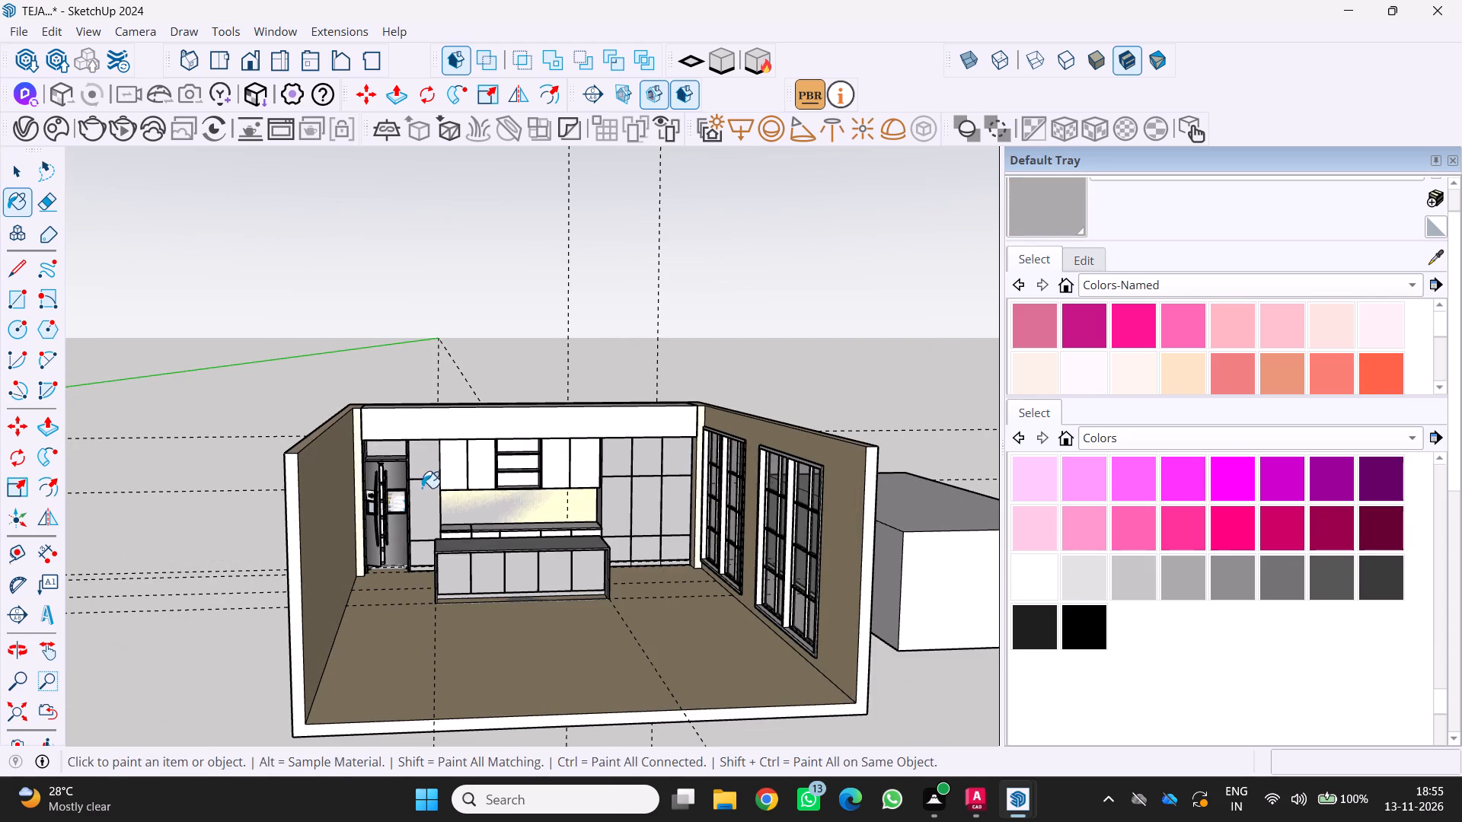
scroll(461, 481, up, 3)
click(452, 462)
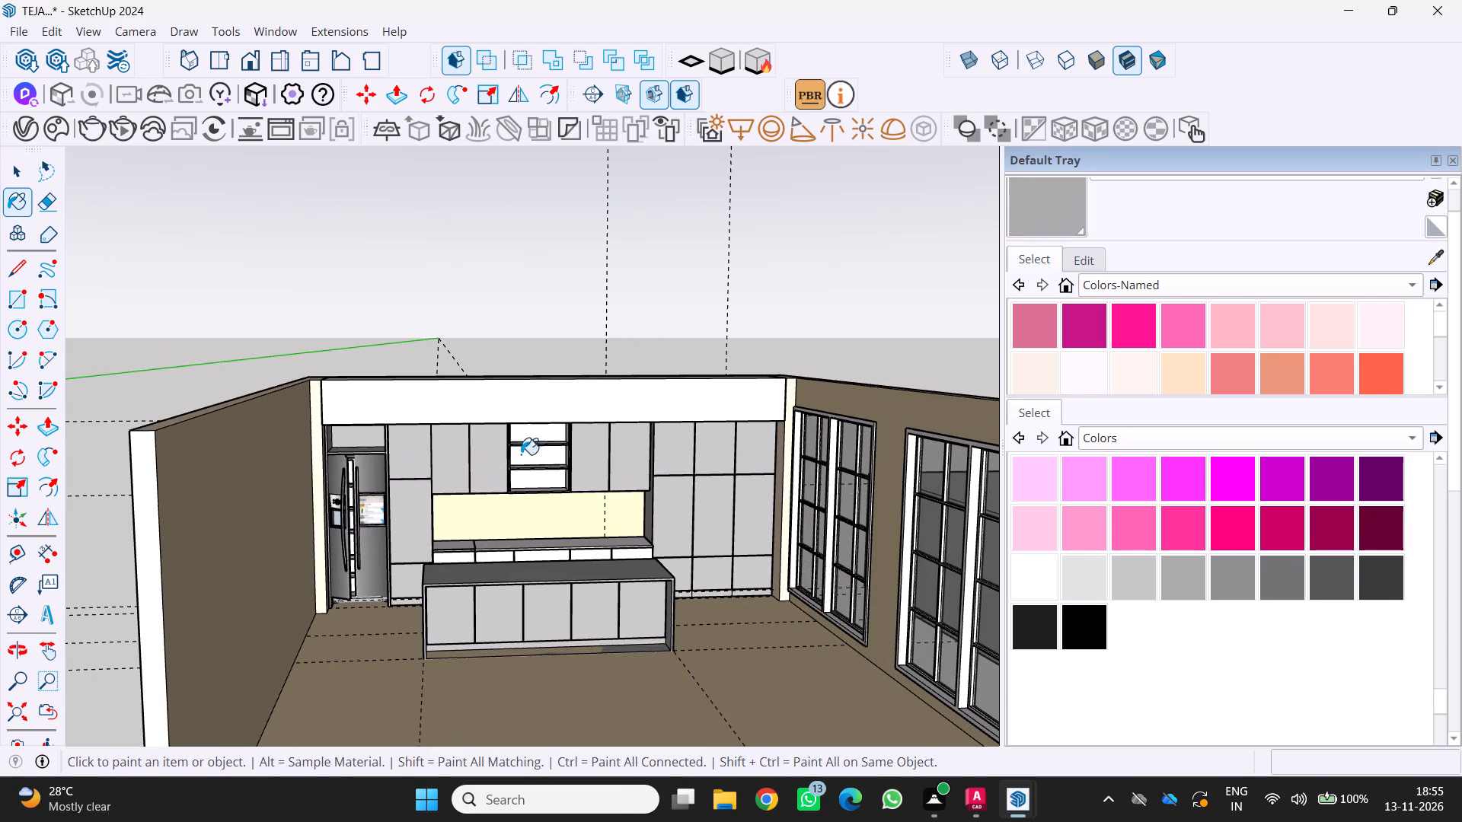
scroll(526, 448, down, 4)
scroll(570, 536, up, 4)
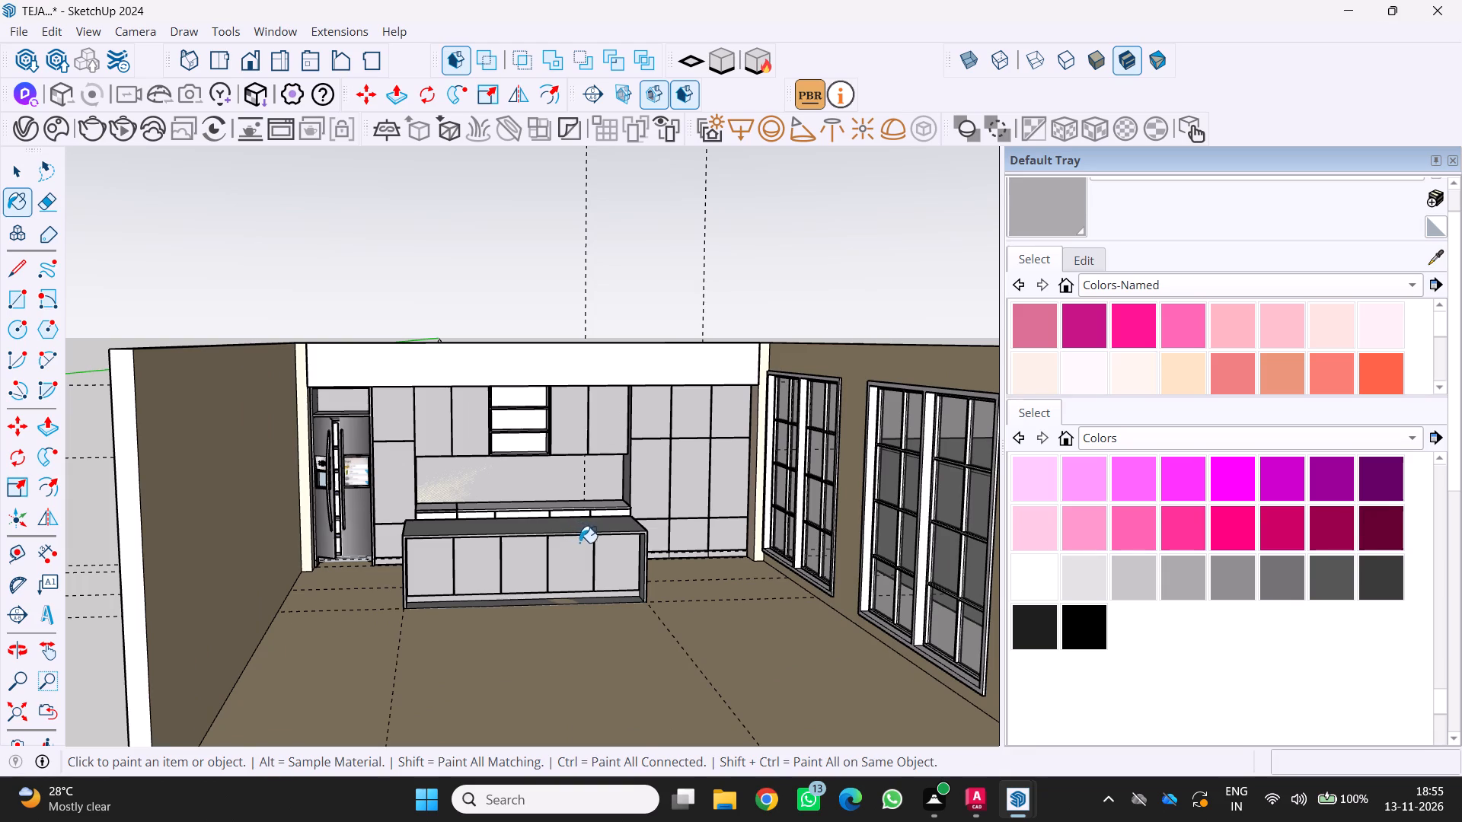
Paint the base cabinets behind the island, including the lower drawer front, the same light grey.
scroll(580, 547, up, 1)
middle_drag(583, 551, 511, 629)
scroll(538, 573, up, 5)
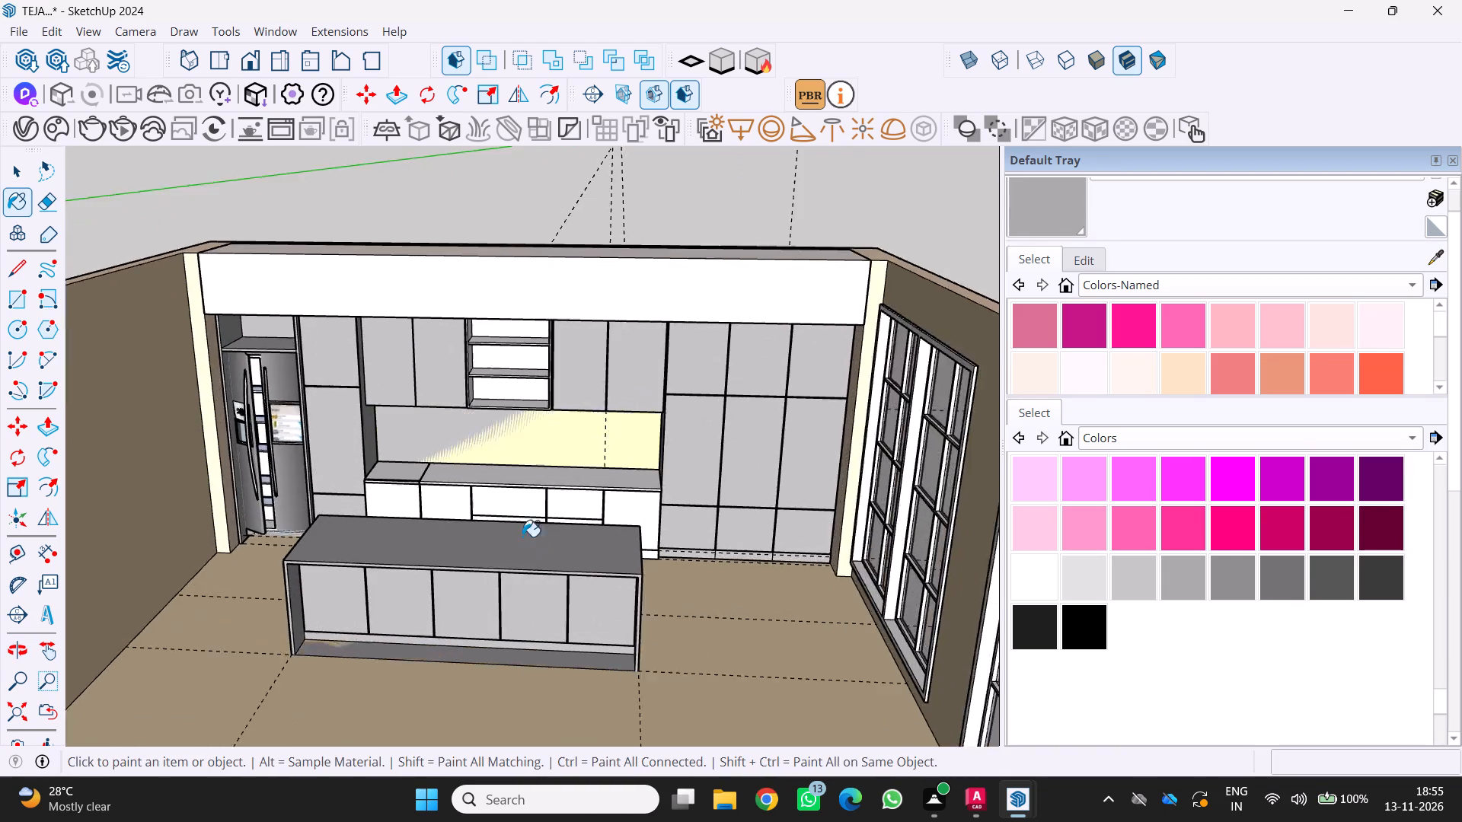
scroll(522, 537, up, 7)
drag(348, 508, 357, 508)
drag(456, 510, 467, 513)
click(608, 506)
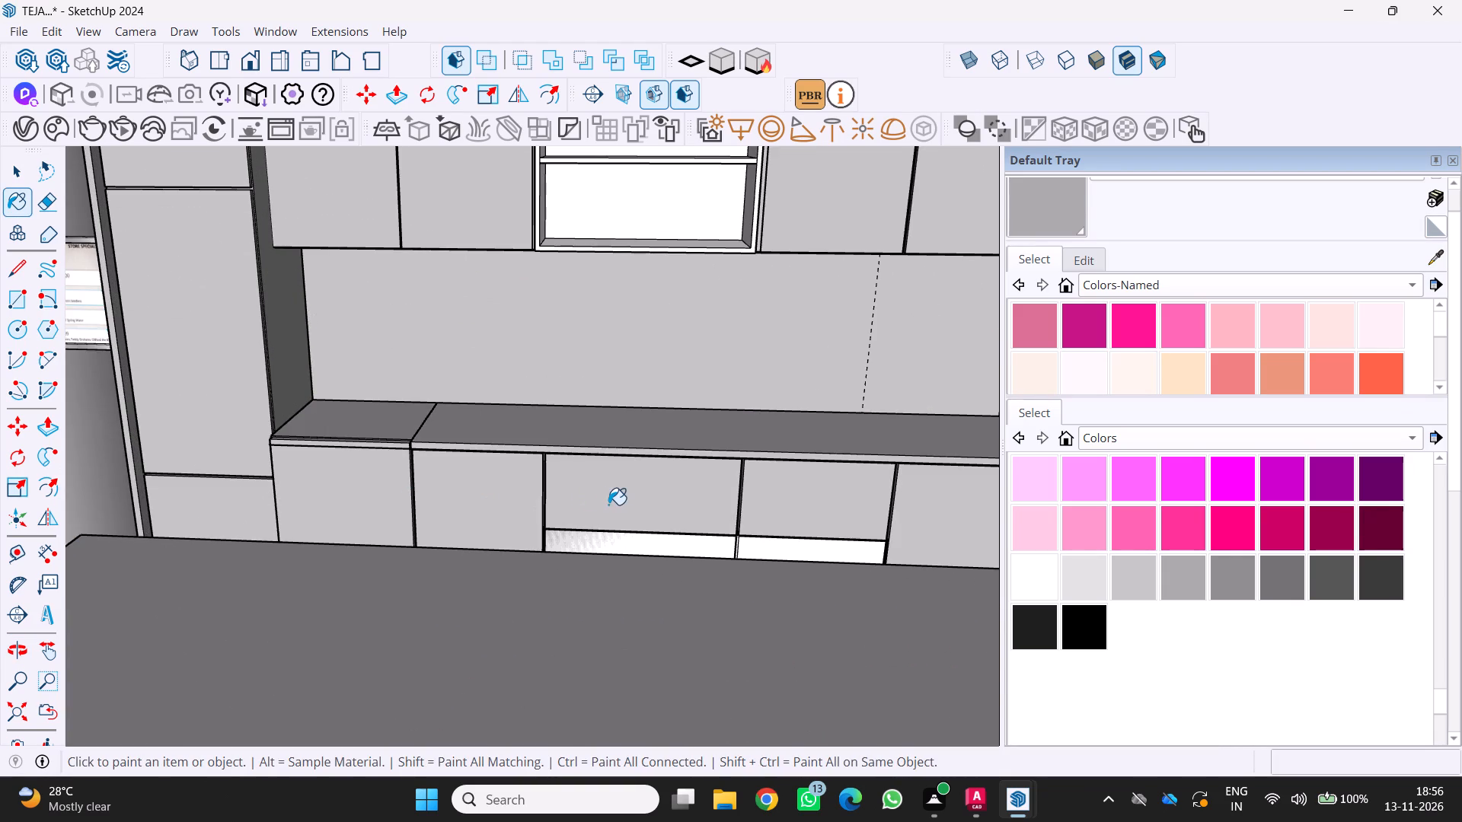
scroll(602, 501, down, 4)
scroll(611, 509, up, 9)
click(626, 547)
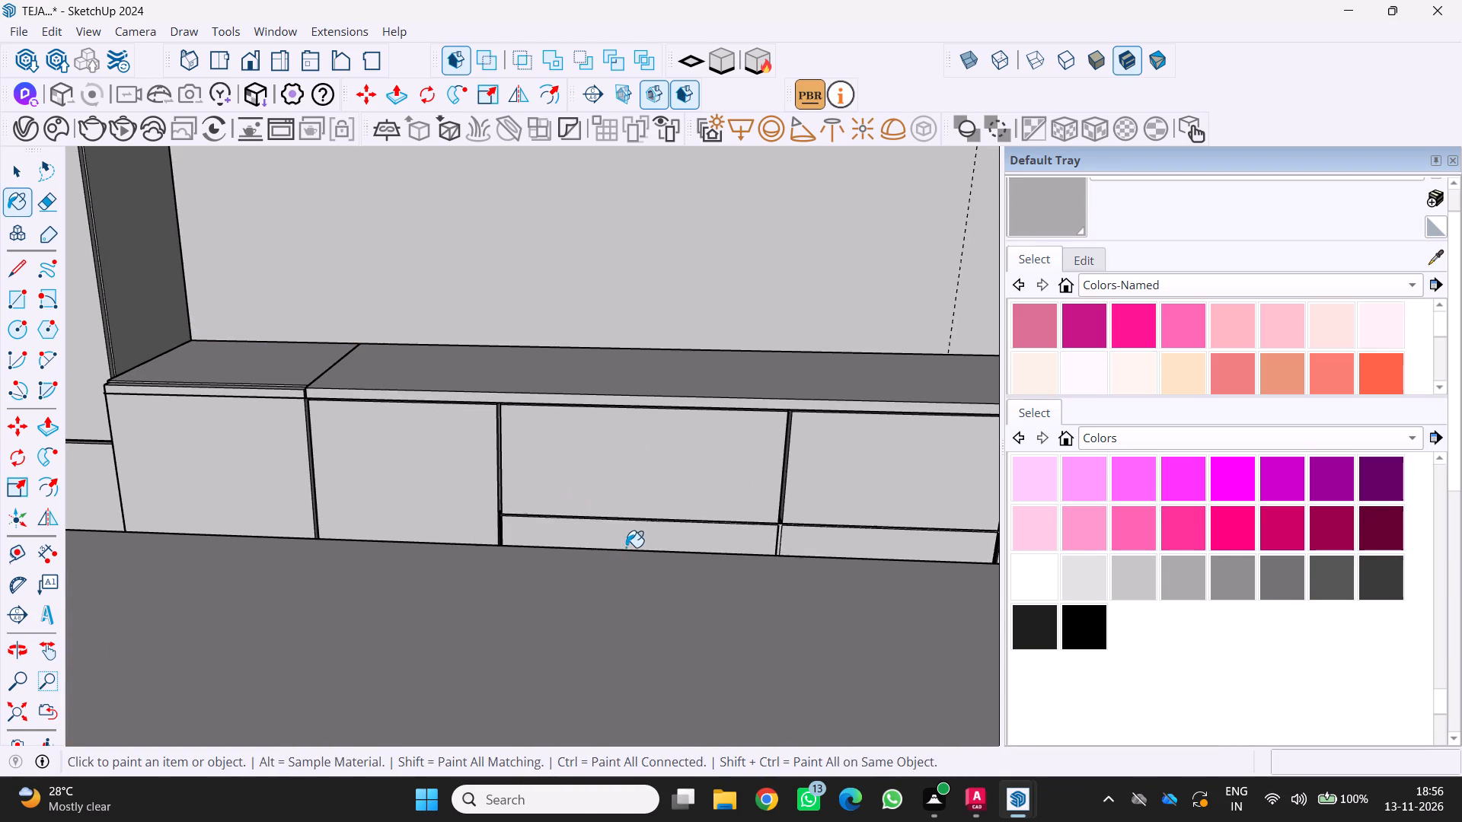
Examine the grey-painted kitchen from inside and outside the room.
scroll(629, 544, down, 17)
middle_drag(668, 564, 704, 467)
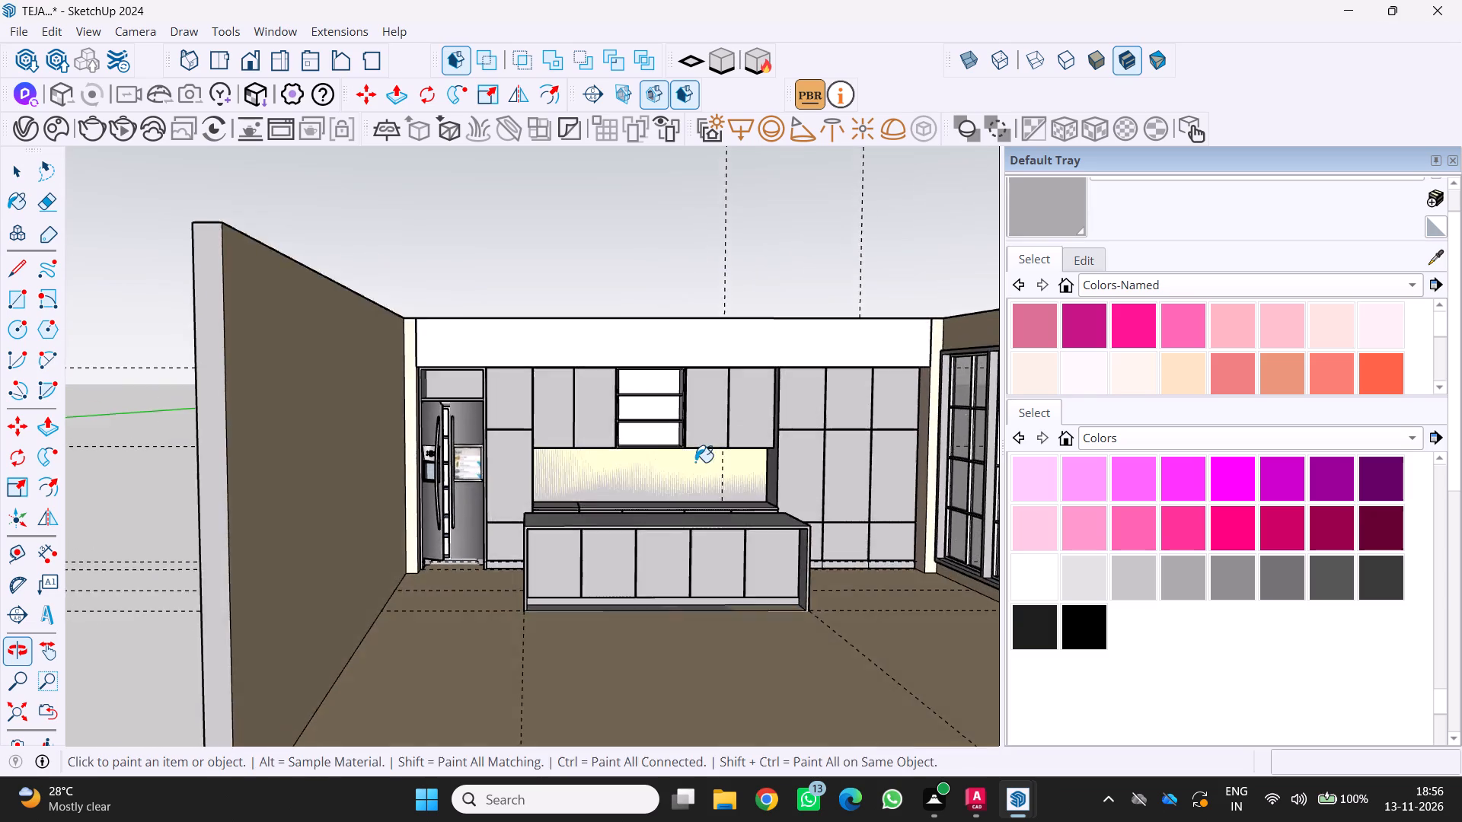
scroll(688, 463, down, 6)
middle_drag(633, 552, 539, 617)
scroll(539, 617, down, 5)
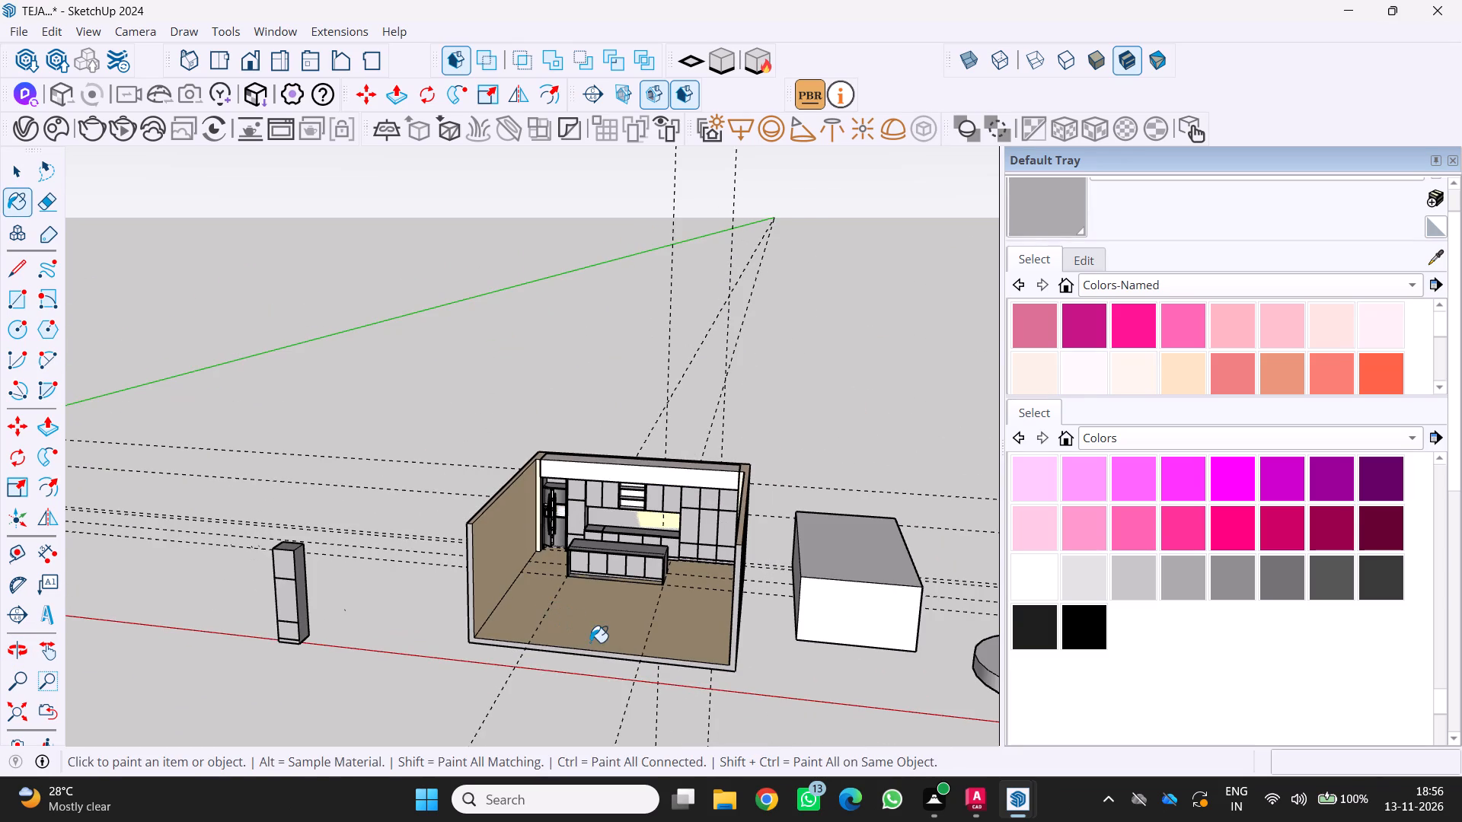
scroll(637, 649, up, 1)
middle_drag(641, 649, 748, 648)
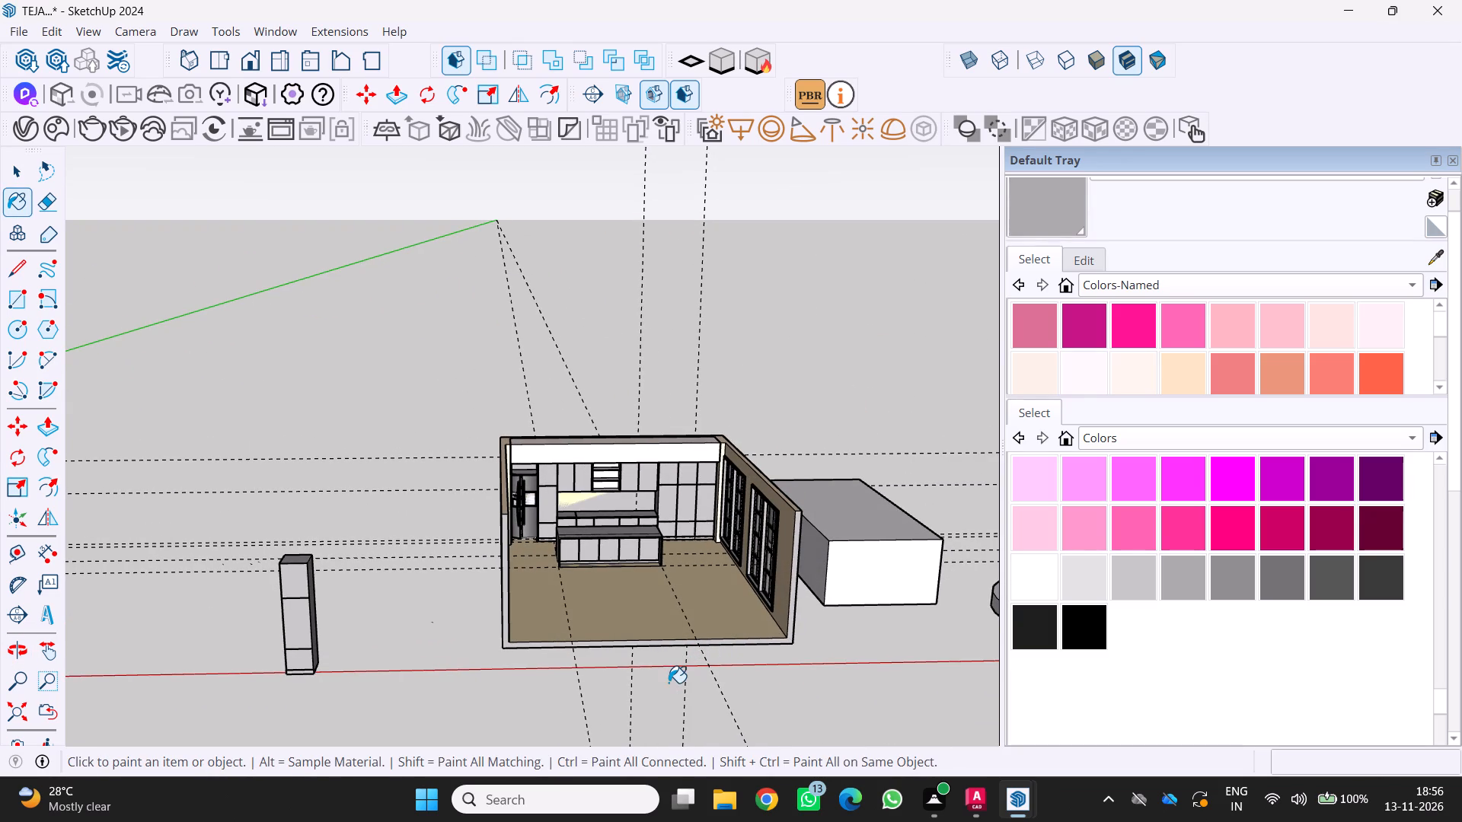
scroll(645, 665, up, 2)
middle_drag(644, 664, 610, 603)
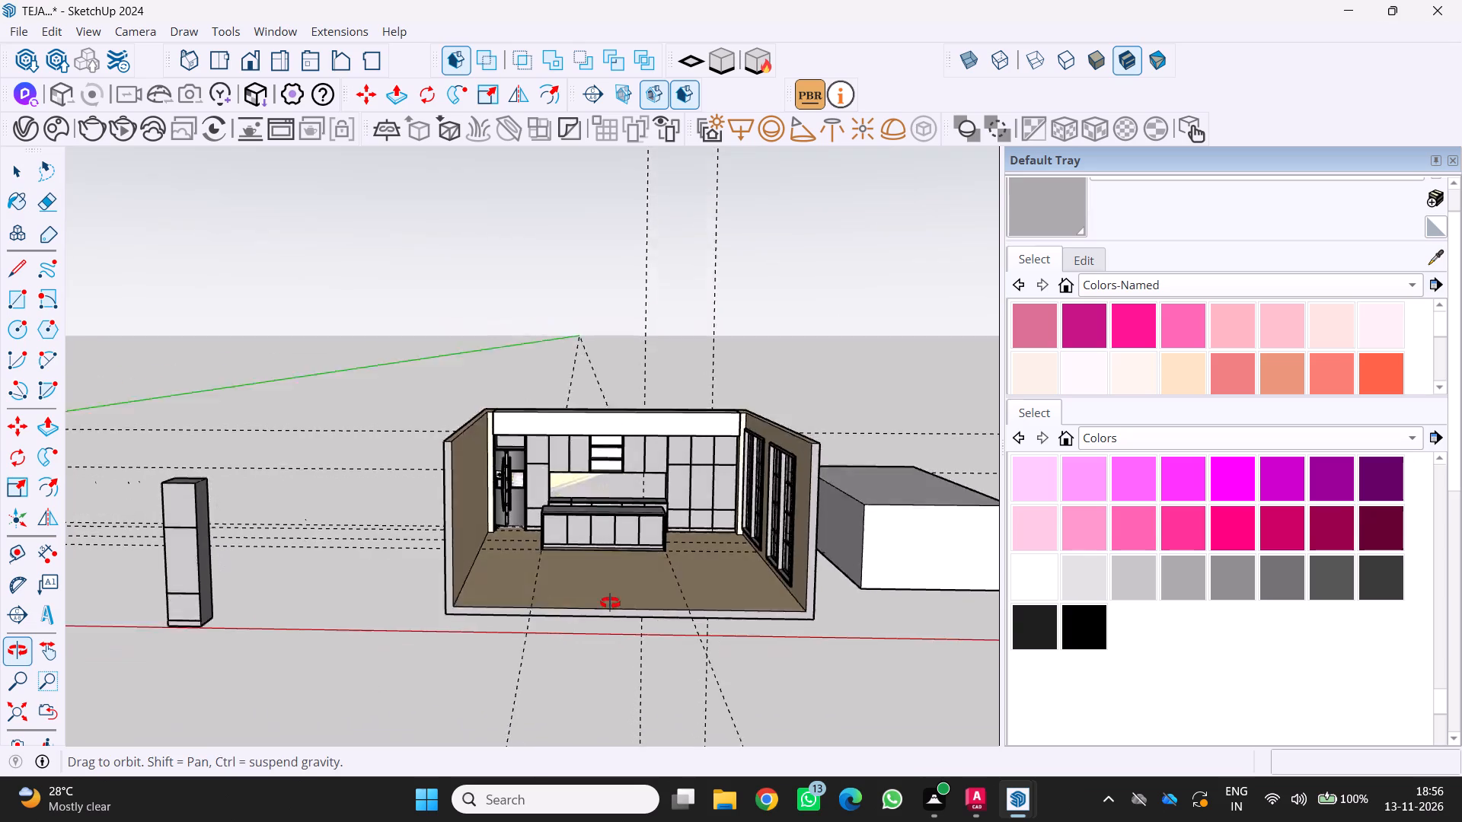
middle_drag(610, 603, 600, 581)
Draw a rectangle about 315 by 75 cm over the backsplash between the countertop and the upper cabinets.
scroll(528, 536, up, 8)
key(r)
scroll(583, 514, up, 4)
scroll(643, 400, up, 4)
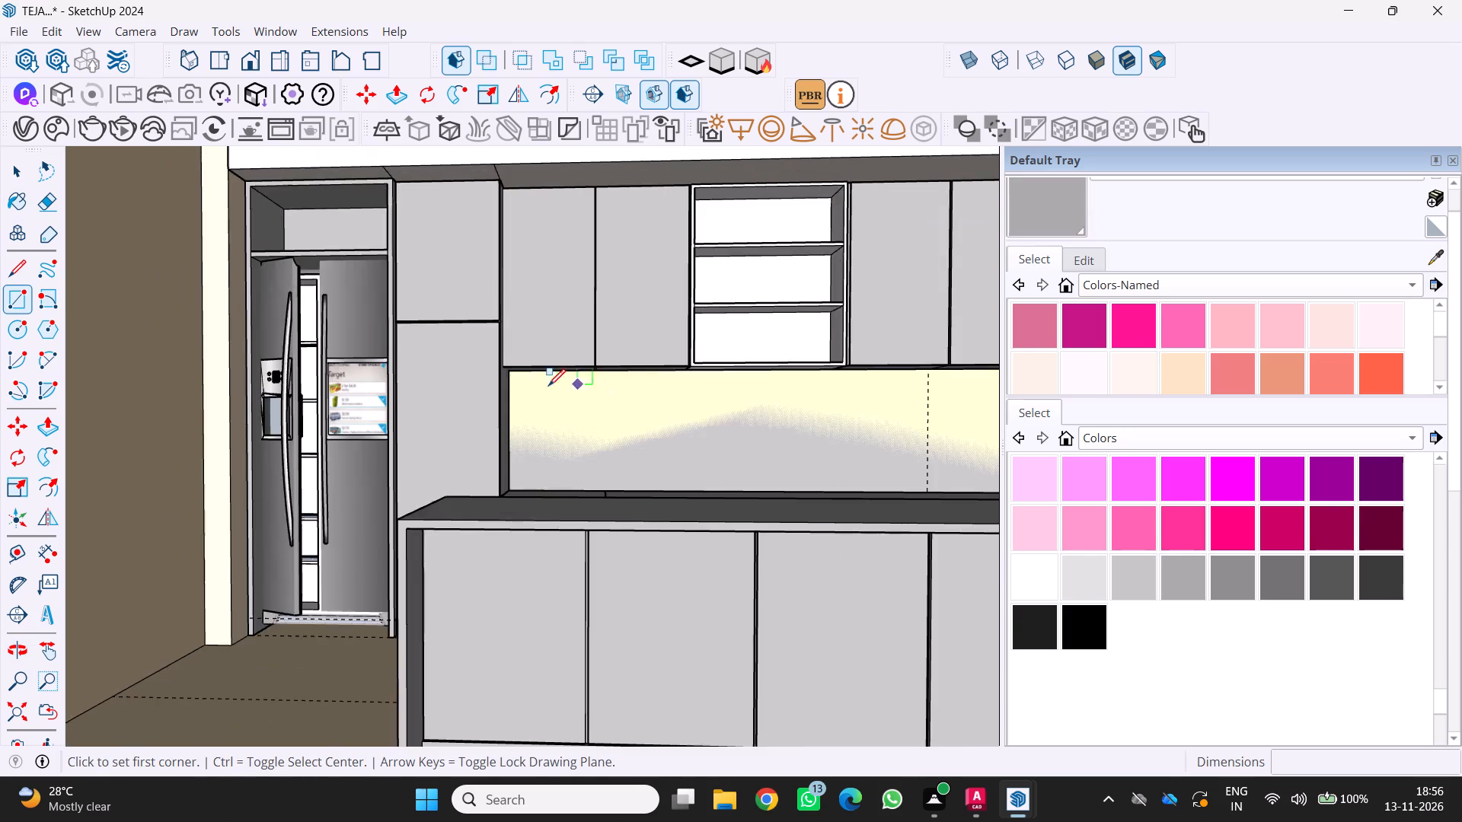
scroll(547, 386, up, 3)
drag(500, 371, 522, 381)
scroll(519, 422, down, 5)
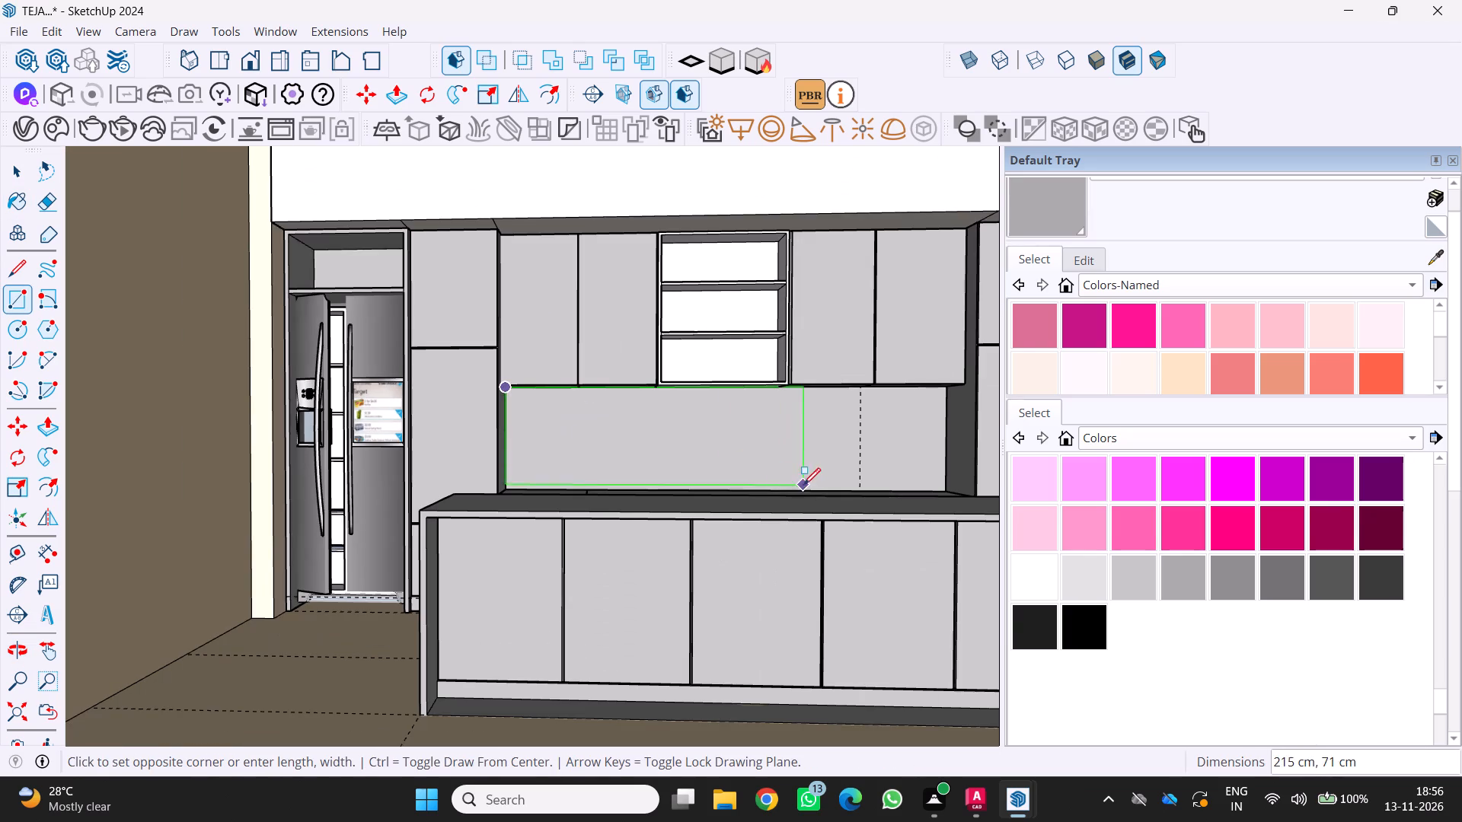
scroll(943, 477, up, 6)
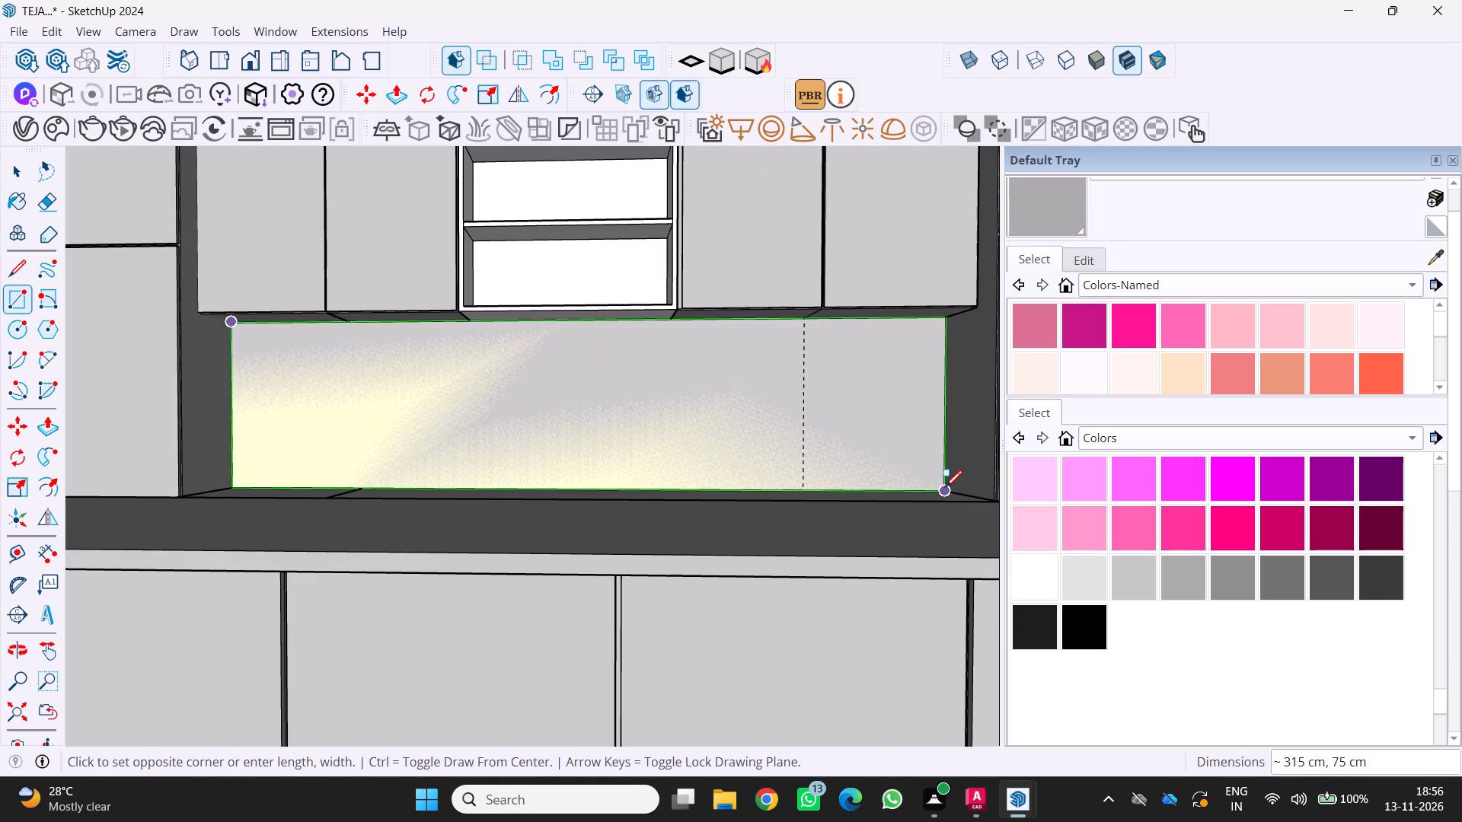
click(945, 487)
scroll(918, 498, down, 20)
scroll(831, 543, down, 3)
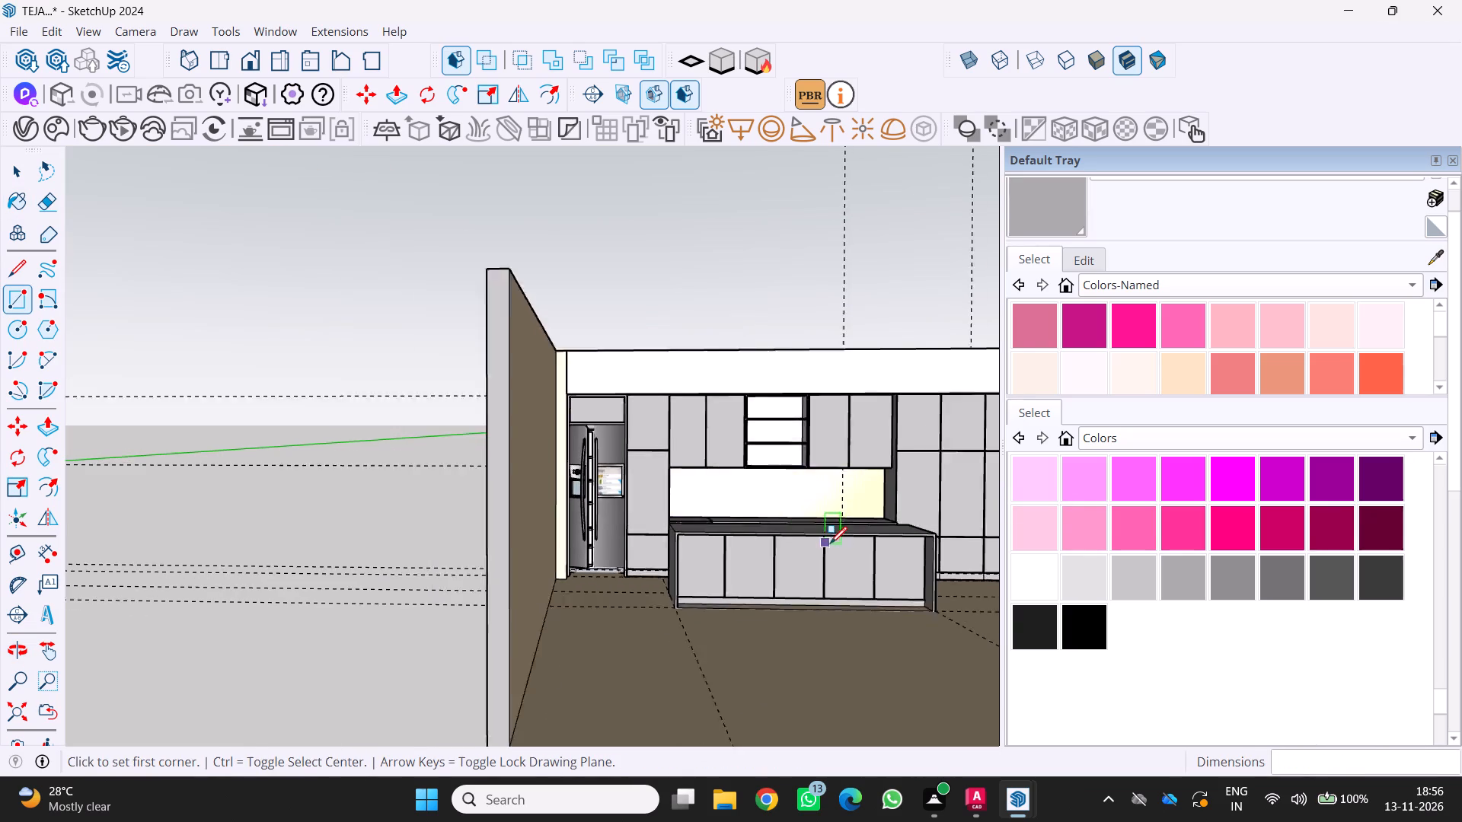
middle_drag(823, 546, 722, 582)
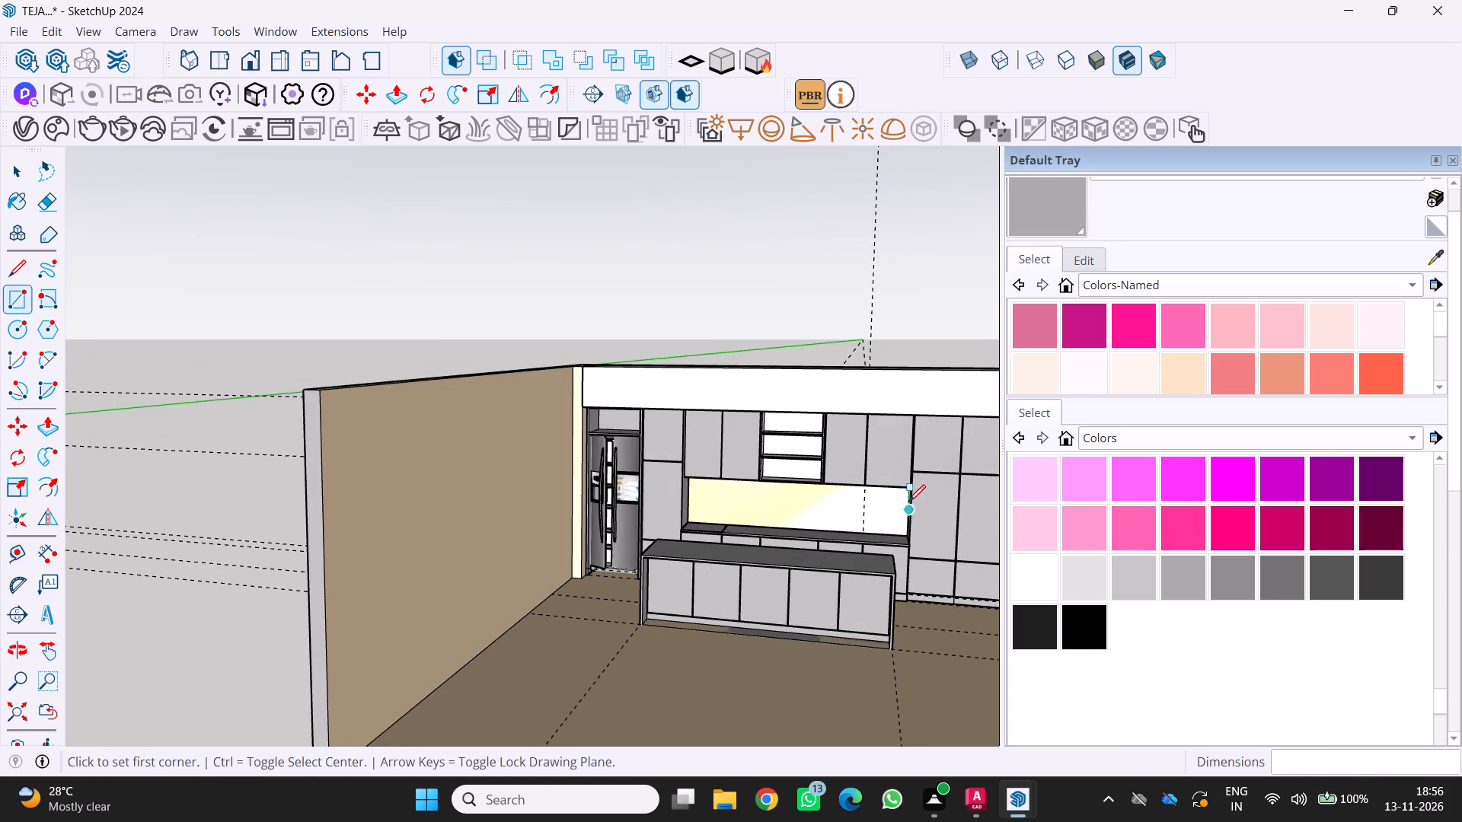
Push/pull the rectangle drawn over the backsplash.
key(p)
click(874, 501)
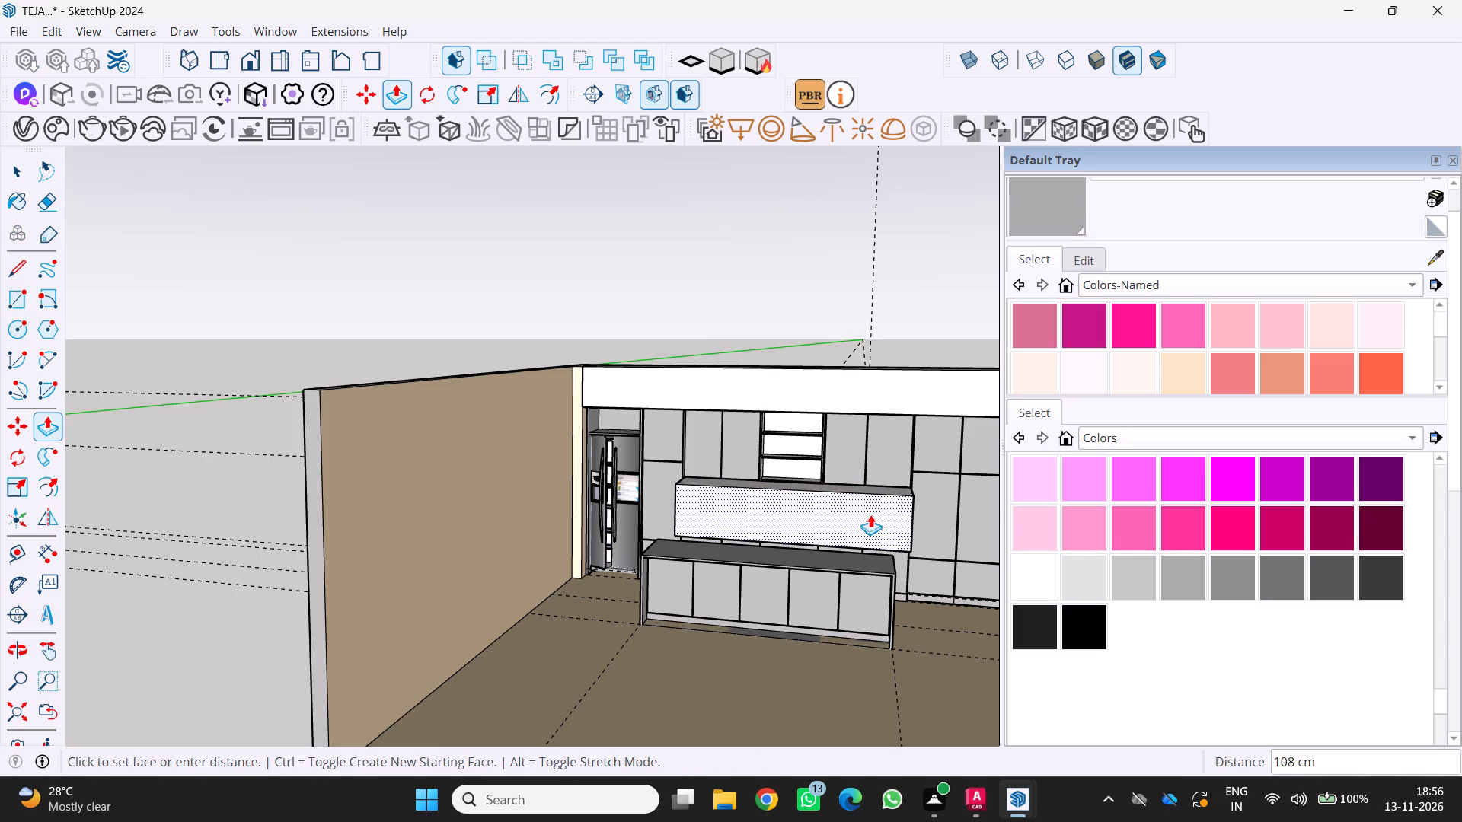
scroll(873, 499, up, 3)
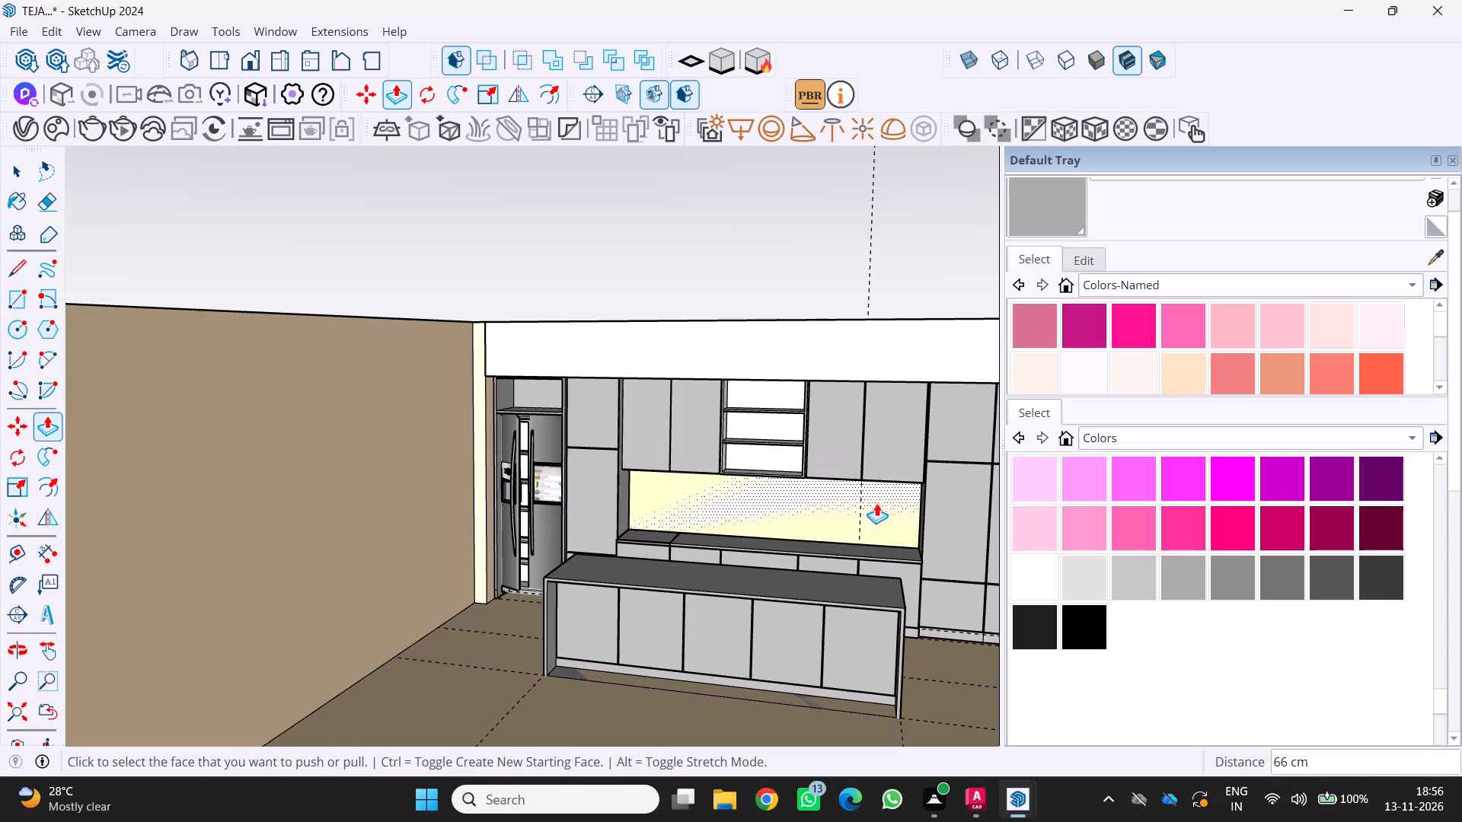
scroll(876, 503, up, 1)
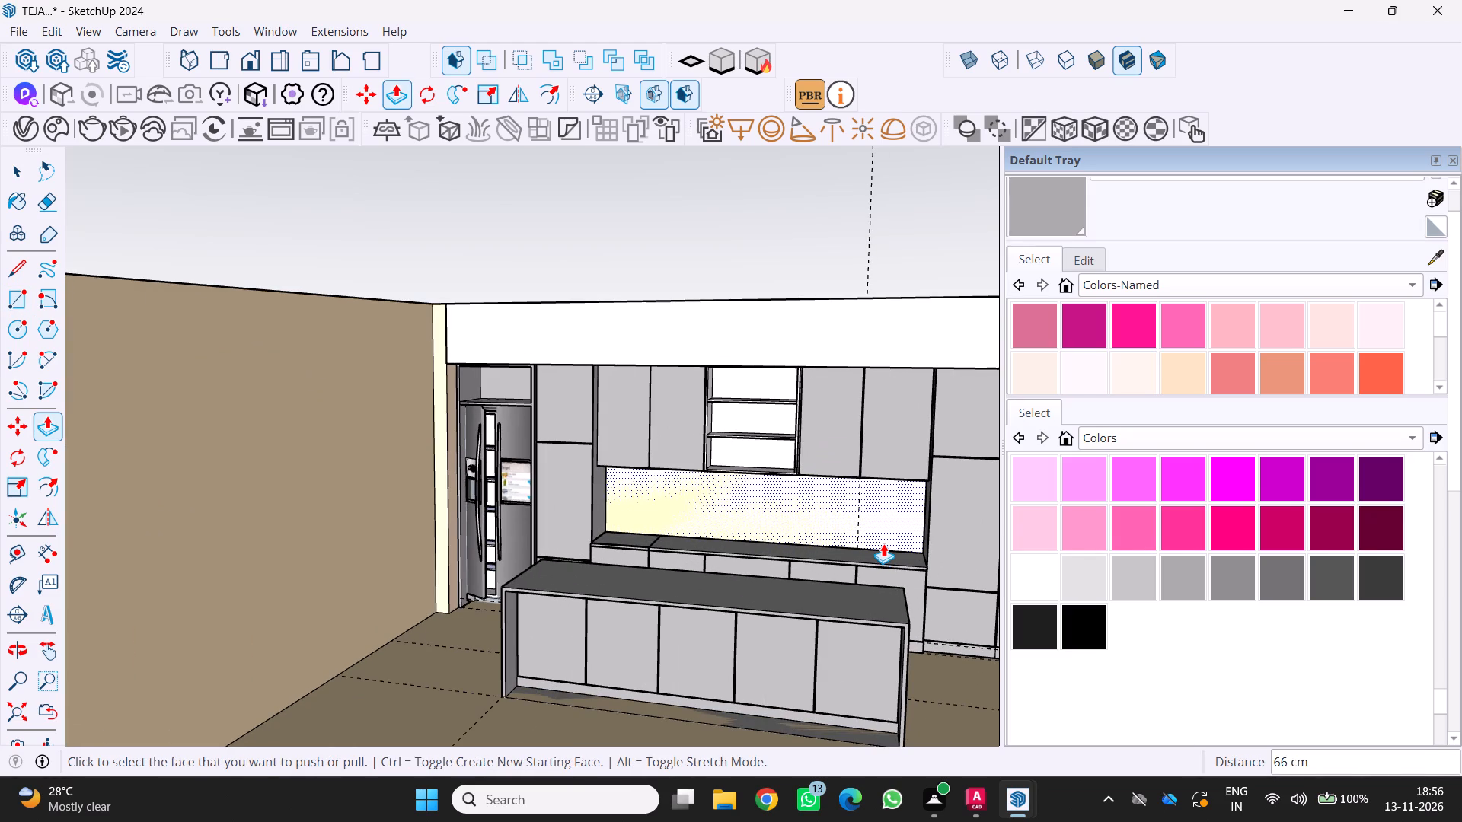
scroll(898, 541, down, 5)
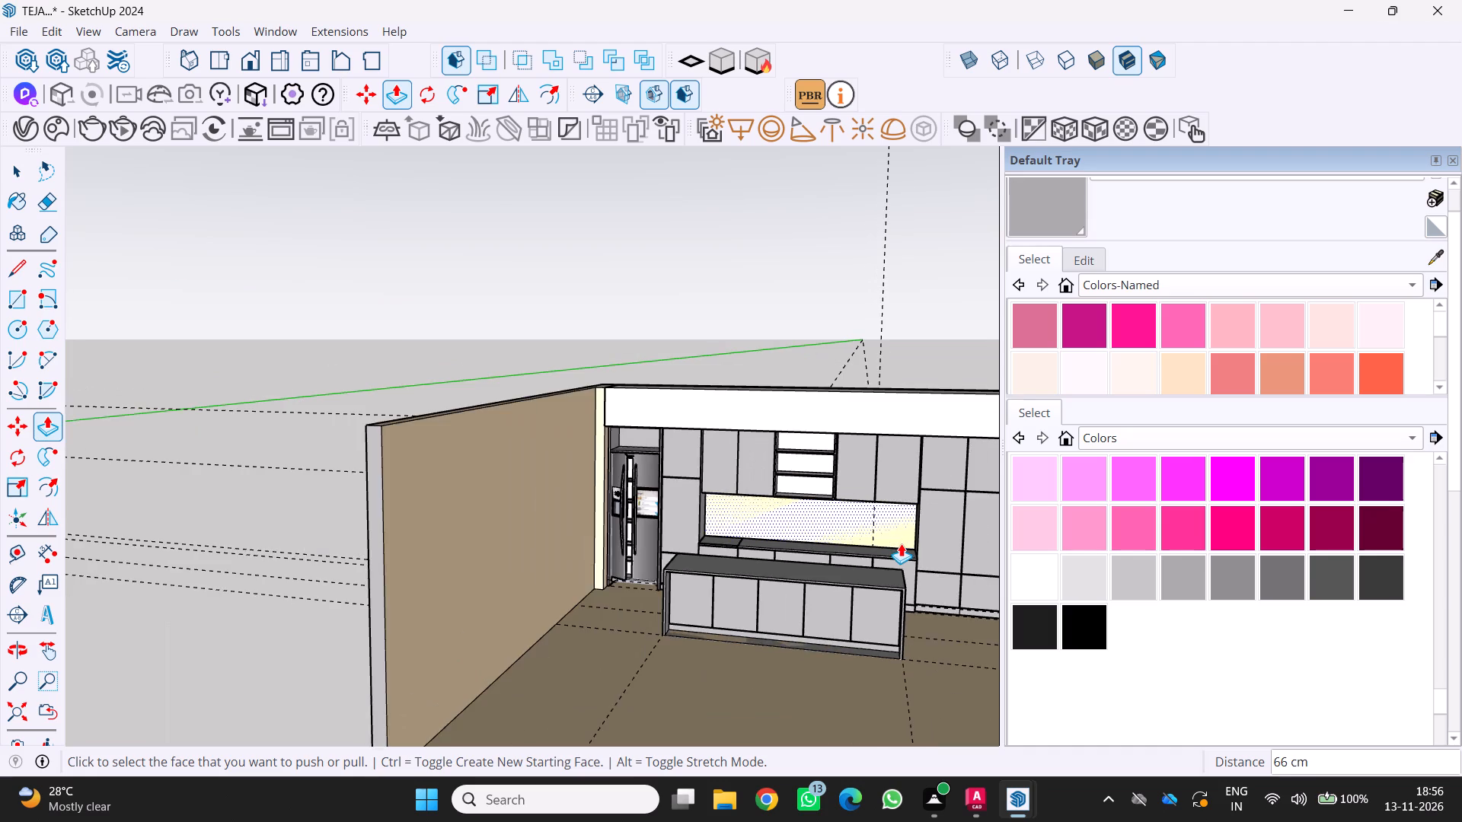
scroll(901, 543, down, 4)
key(space)
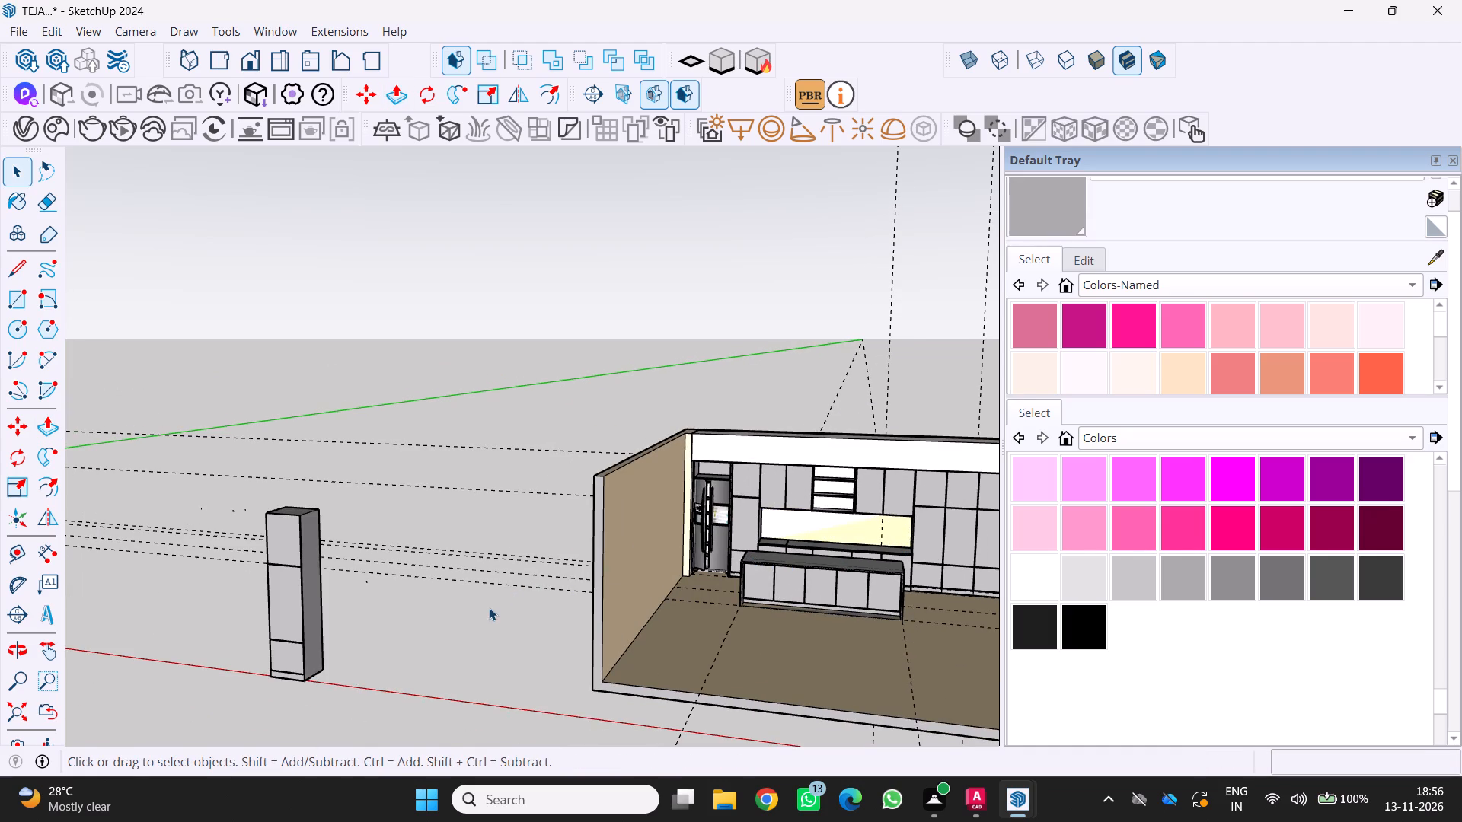
Examine the room and the separate objects beside it from outside at several angles.
drag(488, 609, 480, 619)
scroll(523, 612, up, 3)
key(space)
click(453, 610)
scroll(445, 601, down, 2)
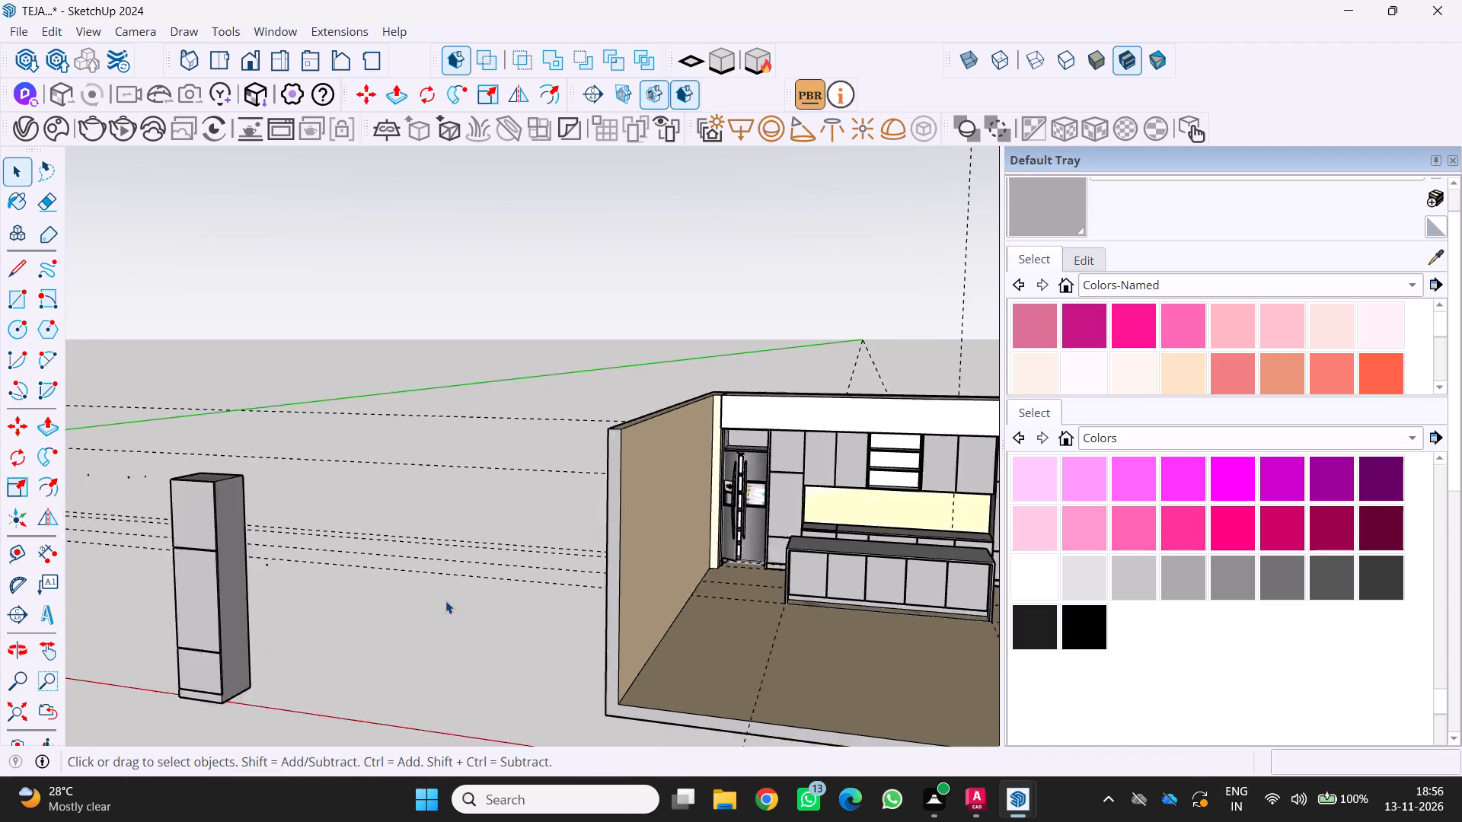
scroll(445, 601, down, 7)
double_click(385, 687)
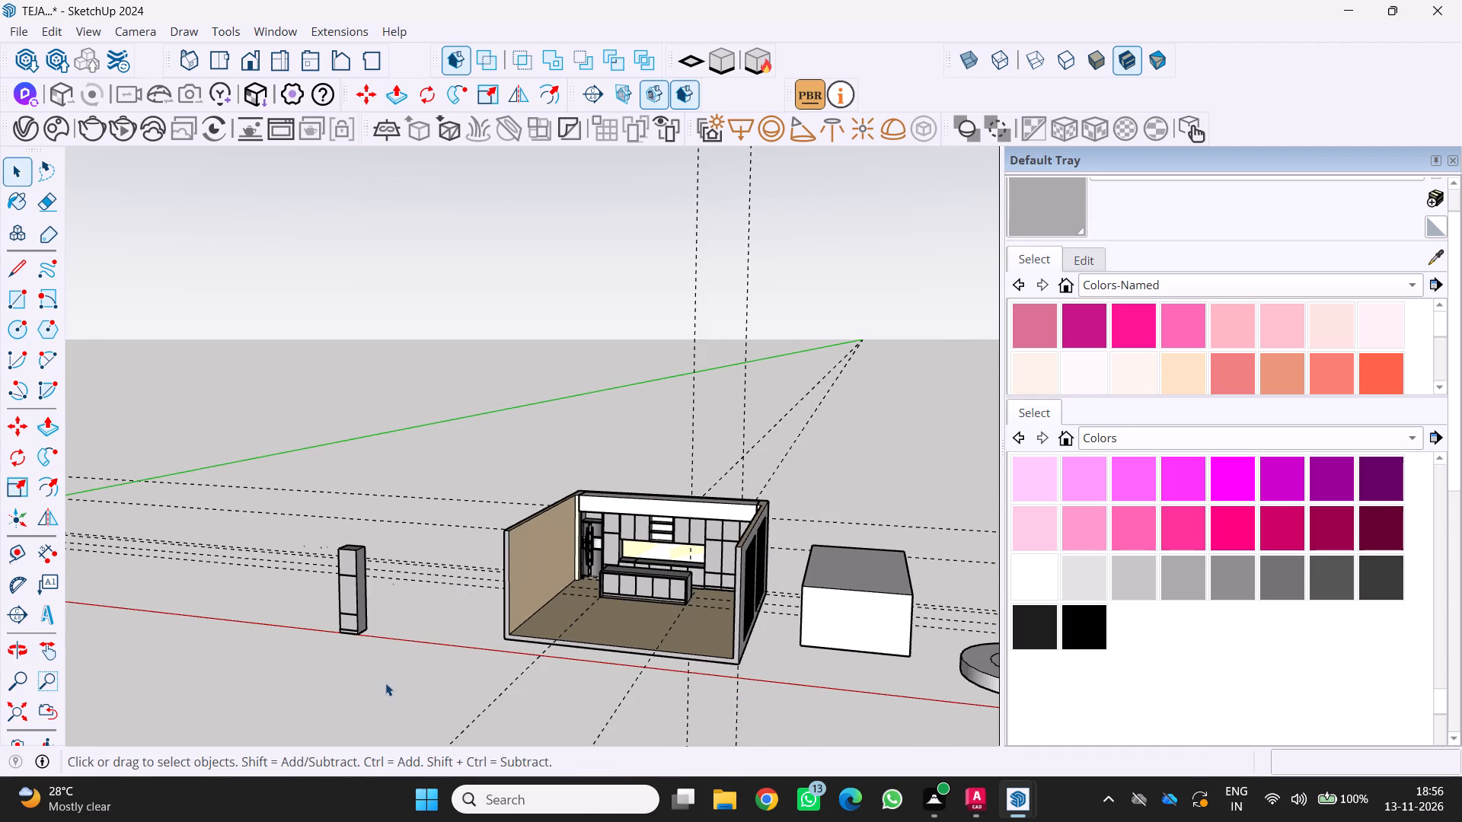
scroll(400, 674, up, 2)
middle_drag(401, 673, 477, 640)
scroll(458, 654, up, 1)
key(space)
key(space)
double_click(457, 659)
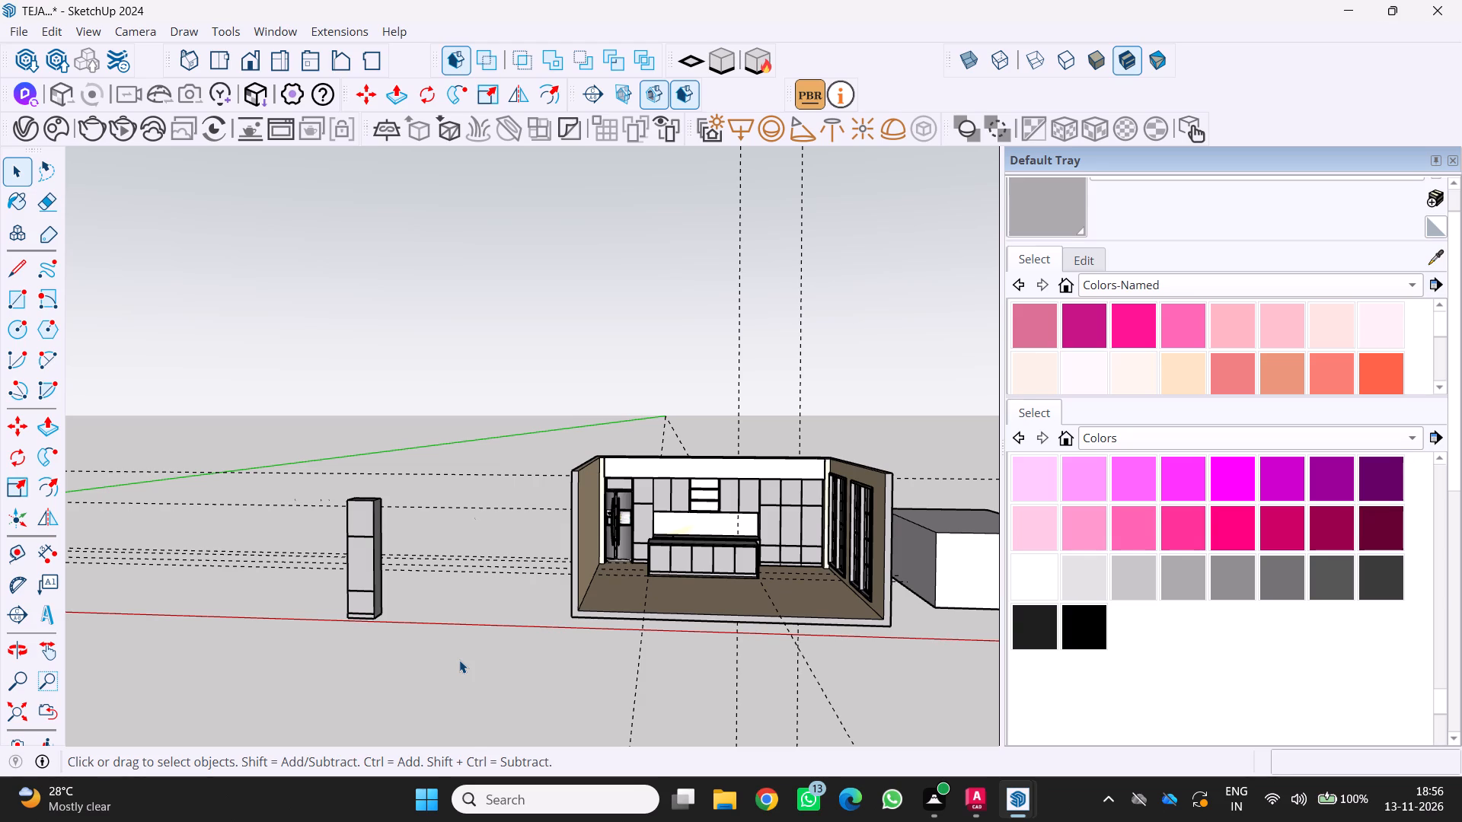
scroll(542, 559, down, 3)
middle_drag(541, 553, 421, 589)
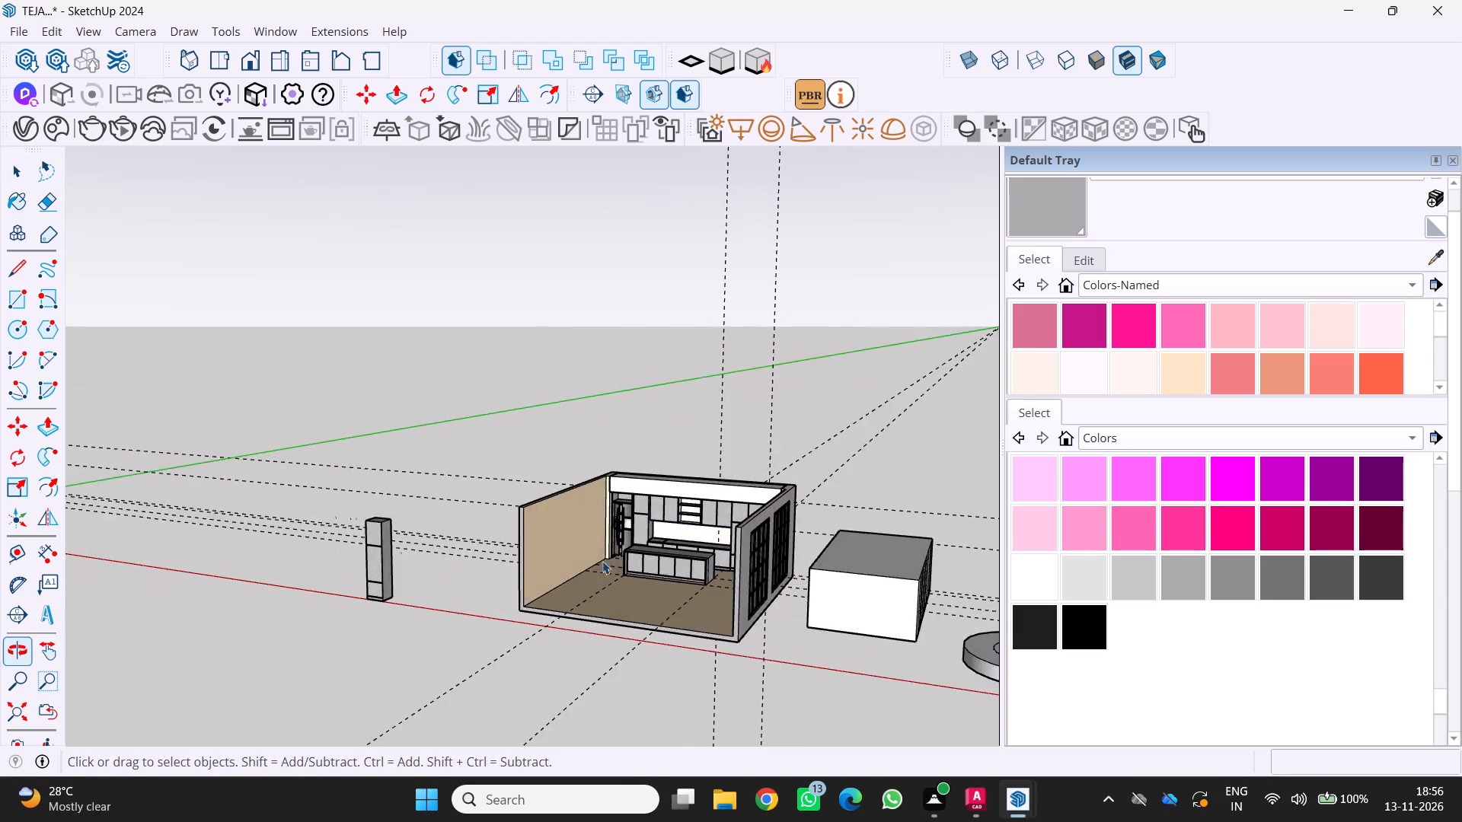
scroll(608, 566, down, 3)
middle_drag(620, 572, 804, 505)
middle_click(804, 505)
scroll(595, 579, up, 3)
scroll(568, 609, down, 2)
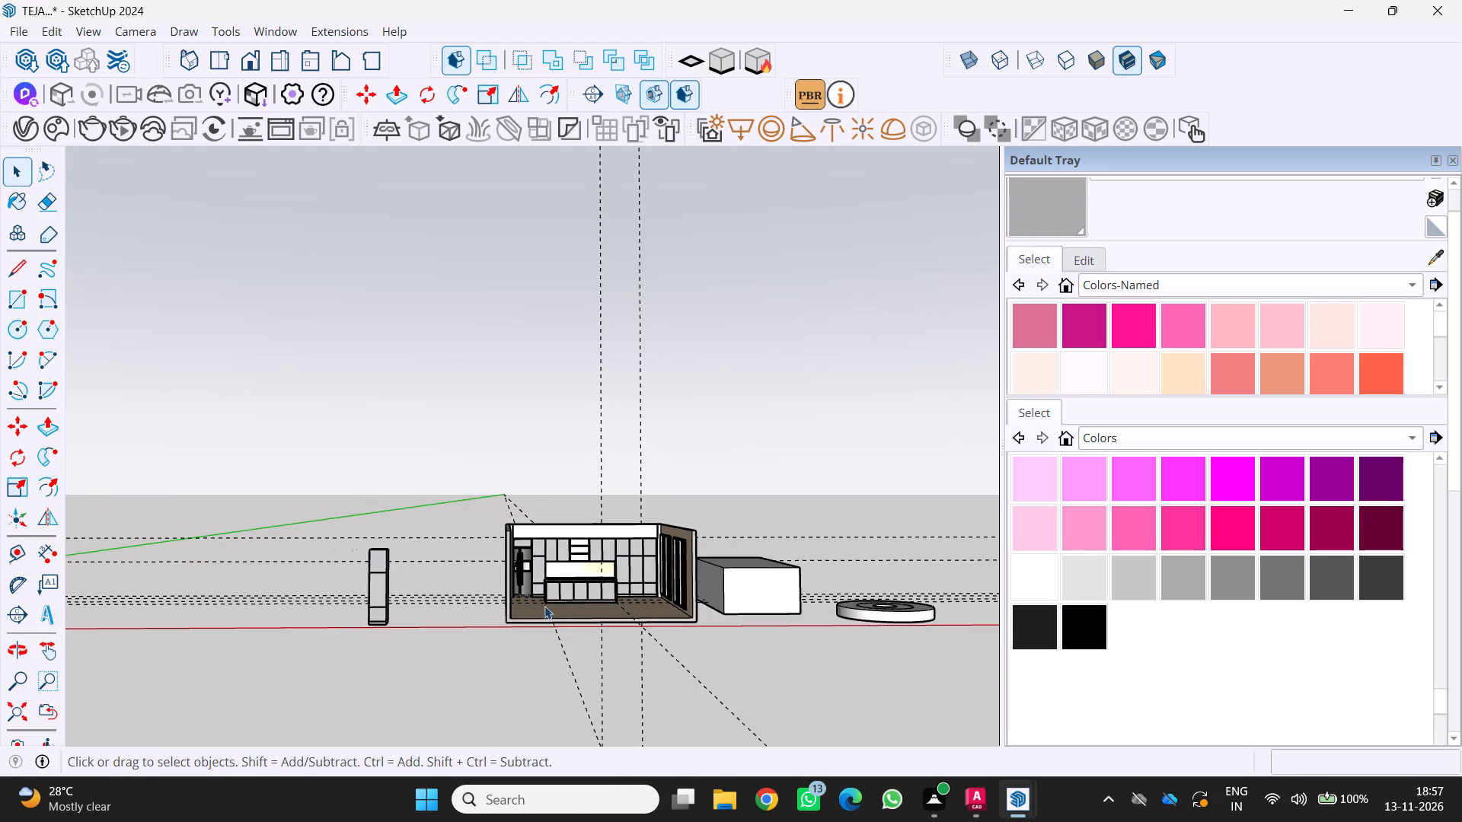
middle_drag(538, 607, 500, 660)
middle_drag(496, 661, 490, 665)
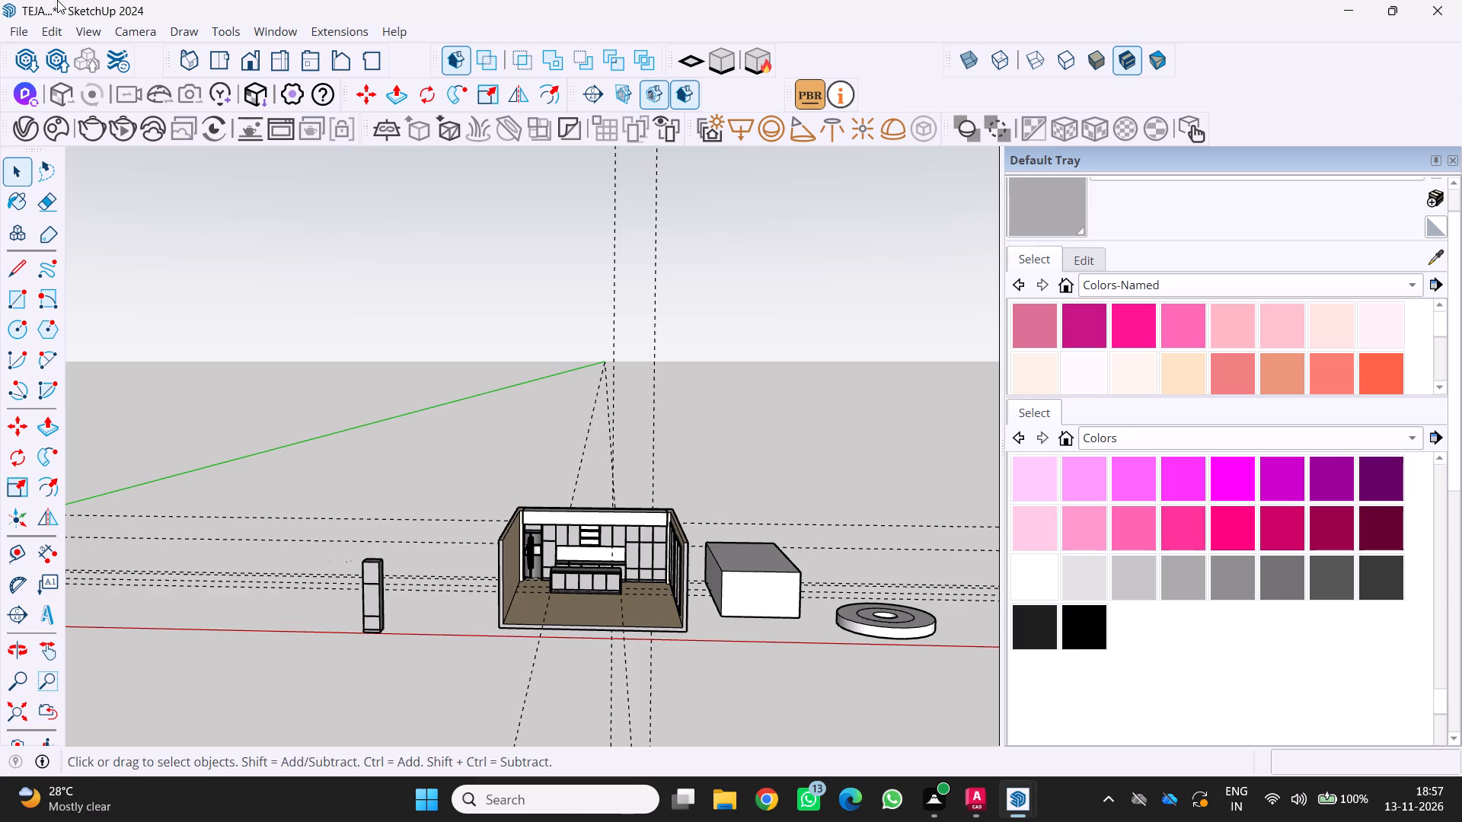
Delete all construction guides from the model.
click(61, 27)
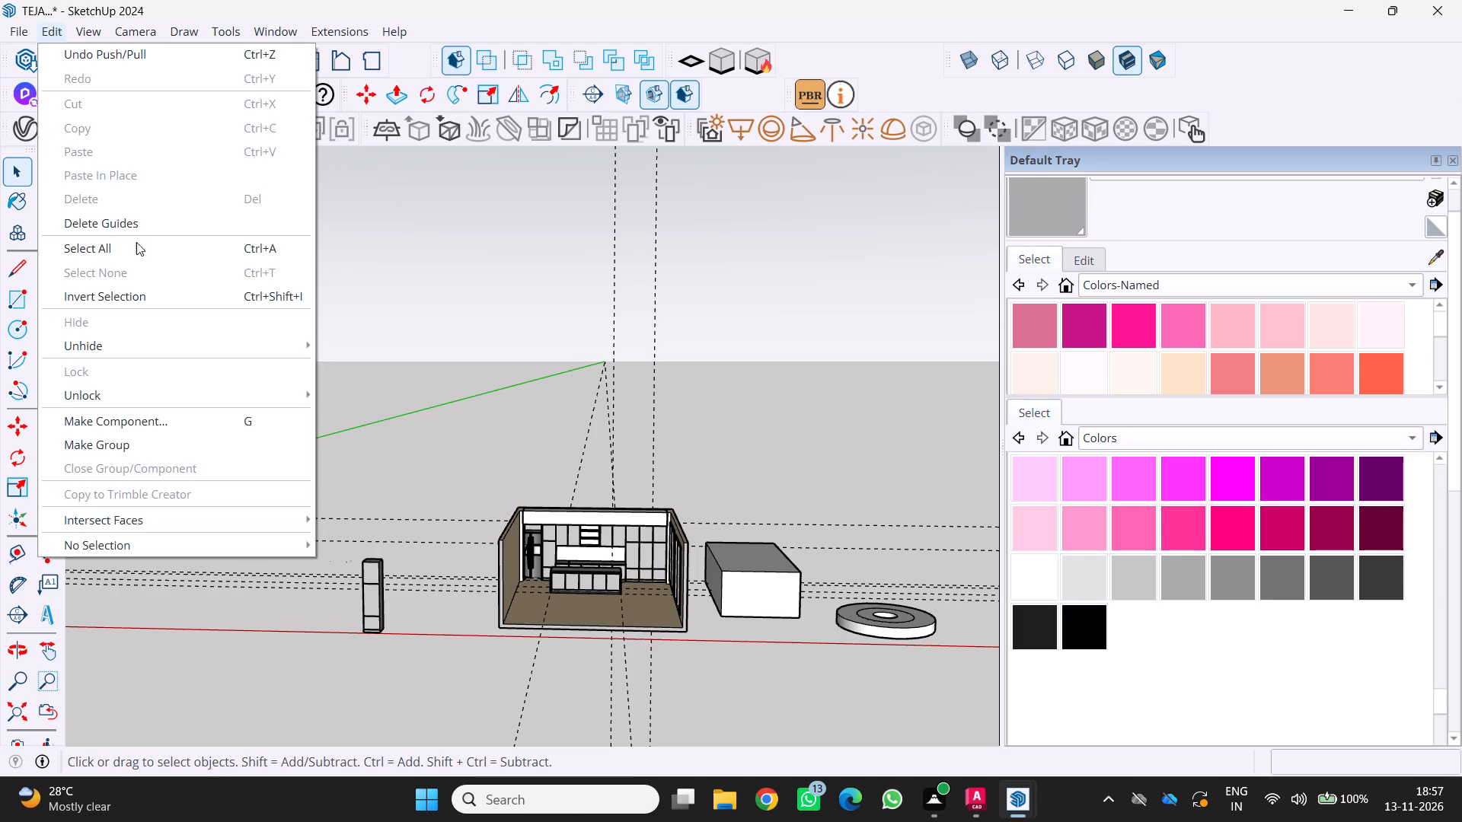
click(147, 225)
Delete the leftover tall cabinet unit standing by itself outside the room.
middle_drag(484, 429, 485, 489)
middle_drag(482, 491, 470, 495)
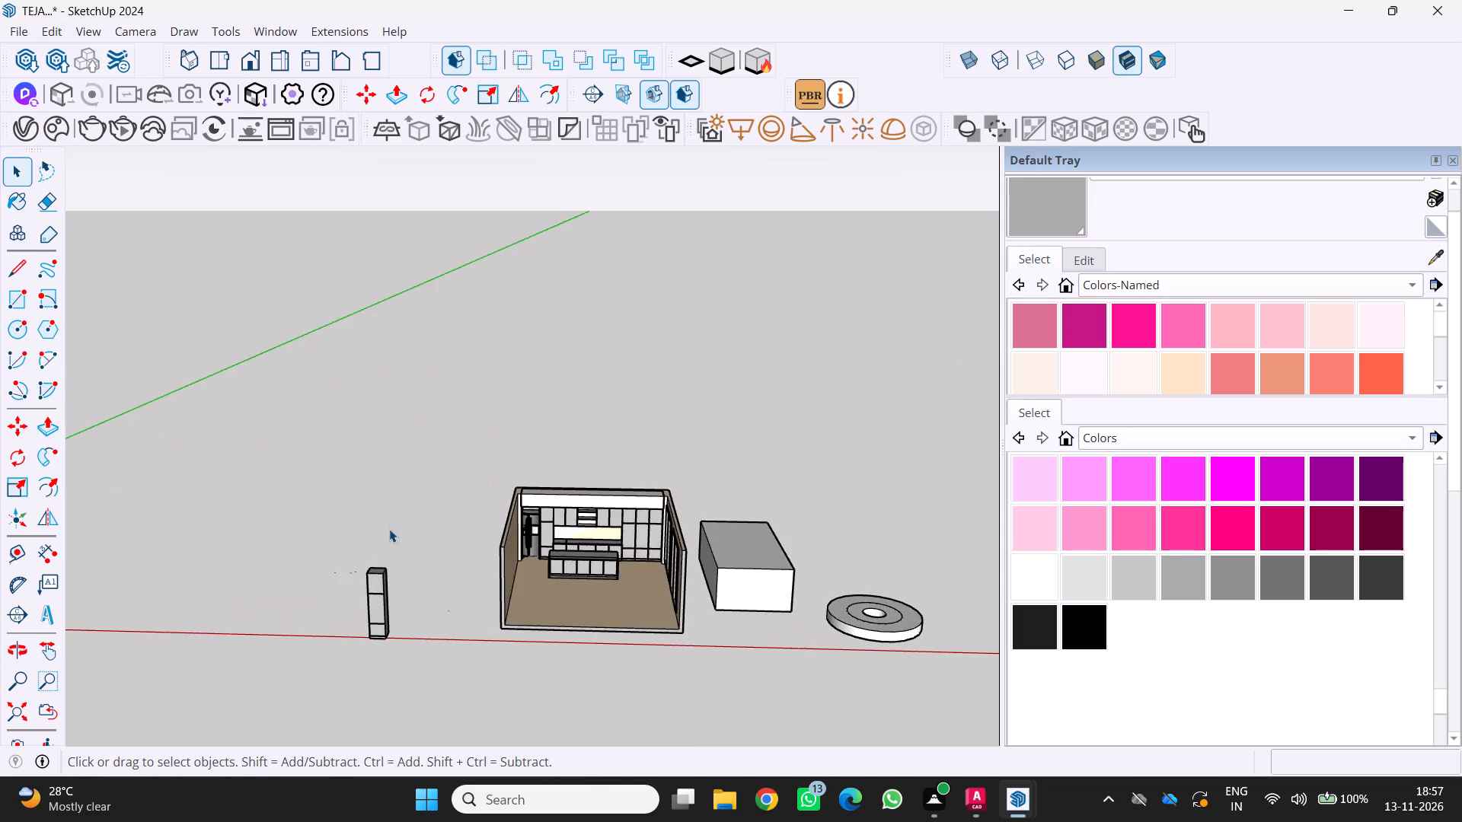
scroll(368, 536, up, 4)
scroll(366, 509, down, 5)
scroll(378, 536, up, 3)
double_click(369, 586)
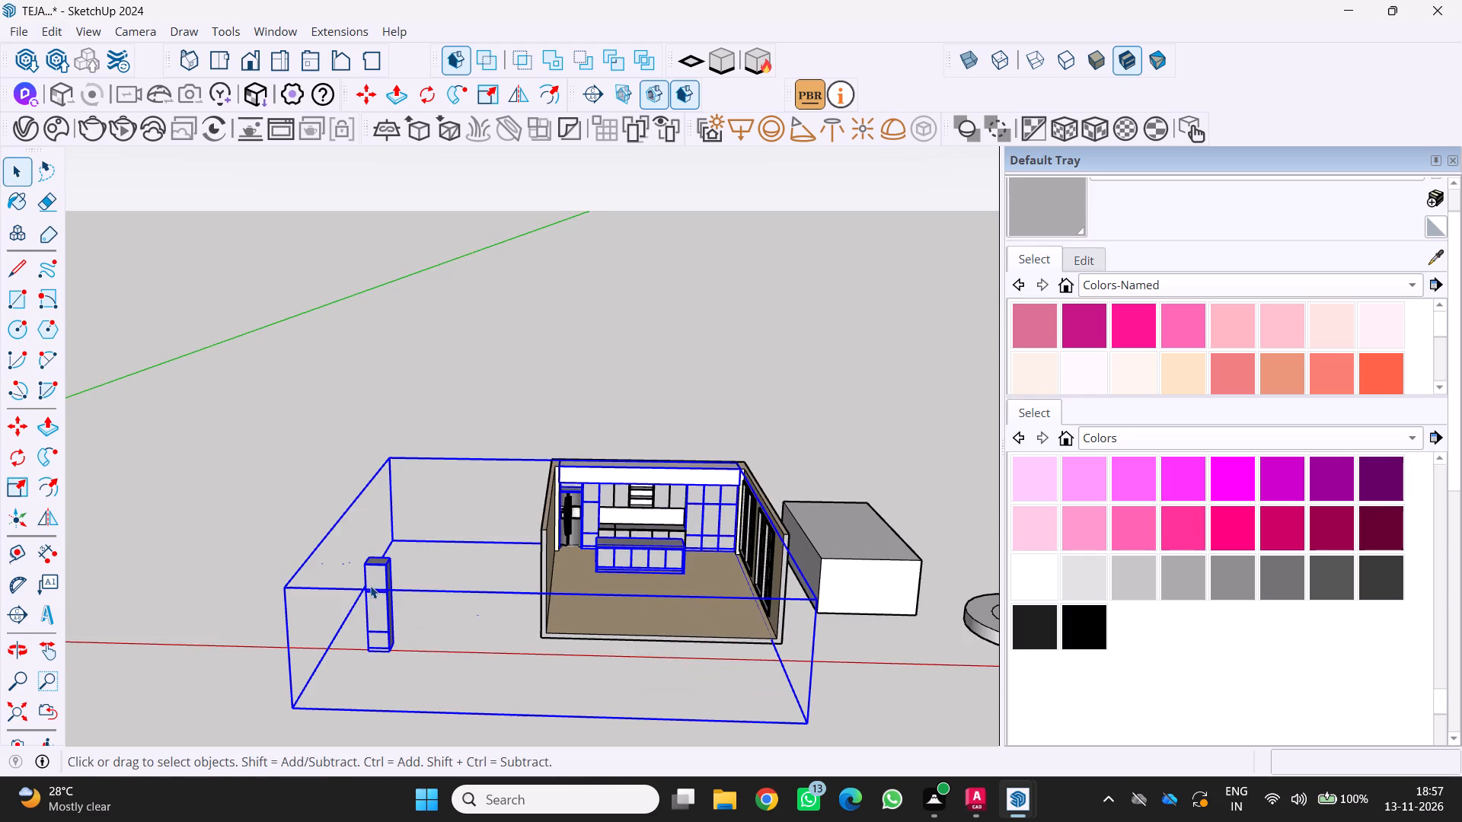
double_click(376, 586)
double_click(375, 585)
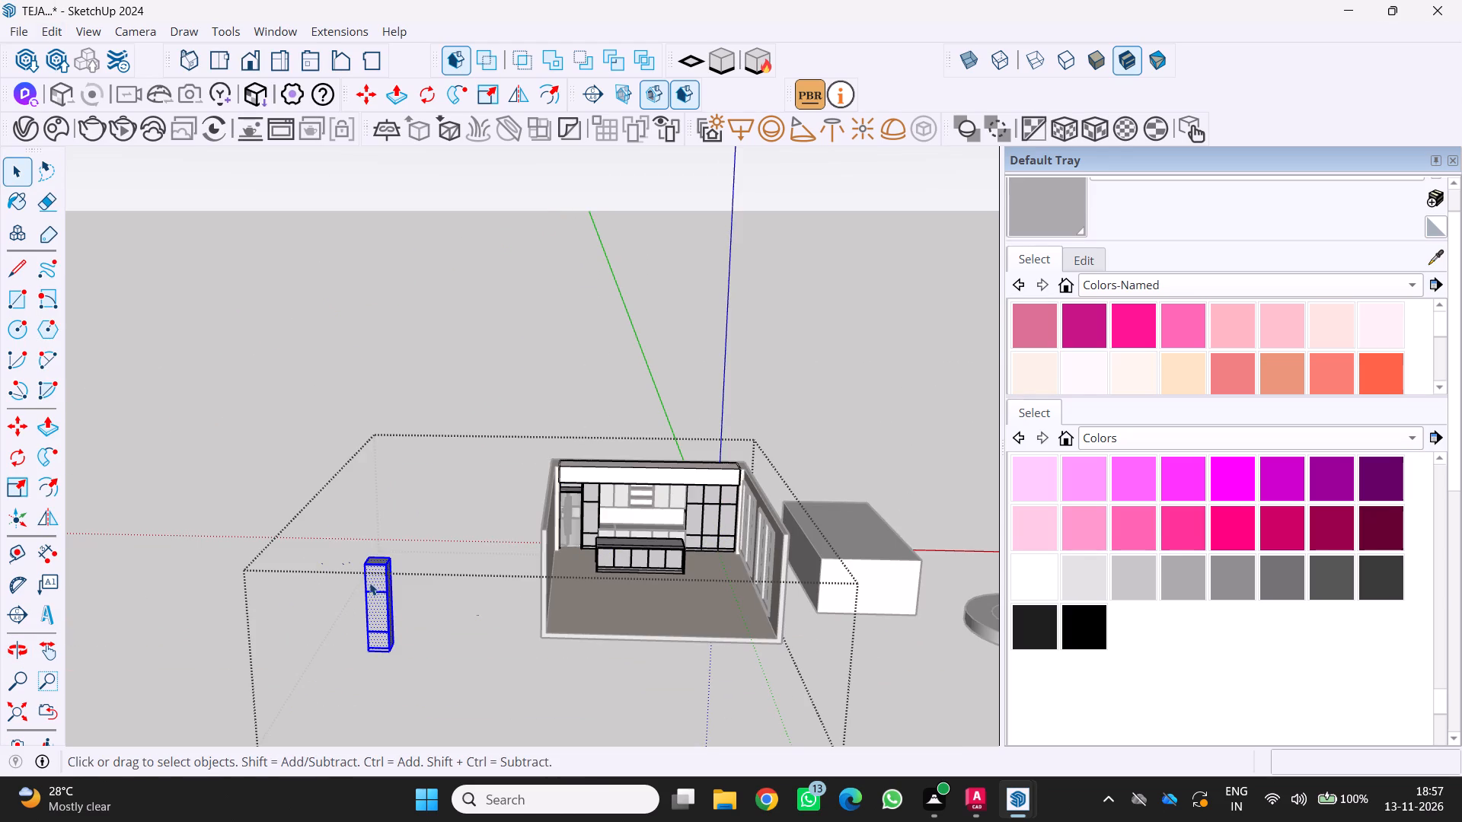
key(Delete)
ctrl+scroll(369, 585, down, 3)
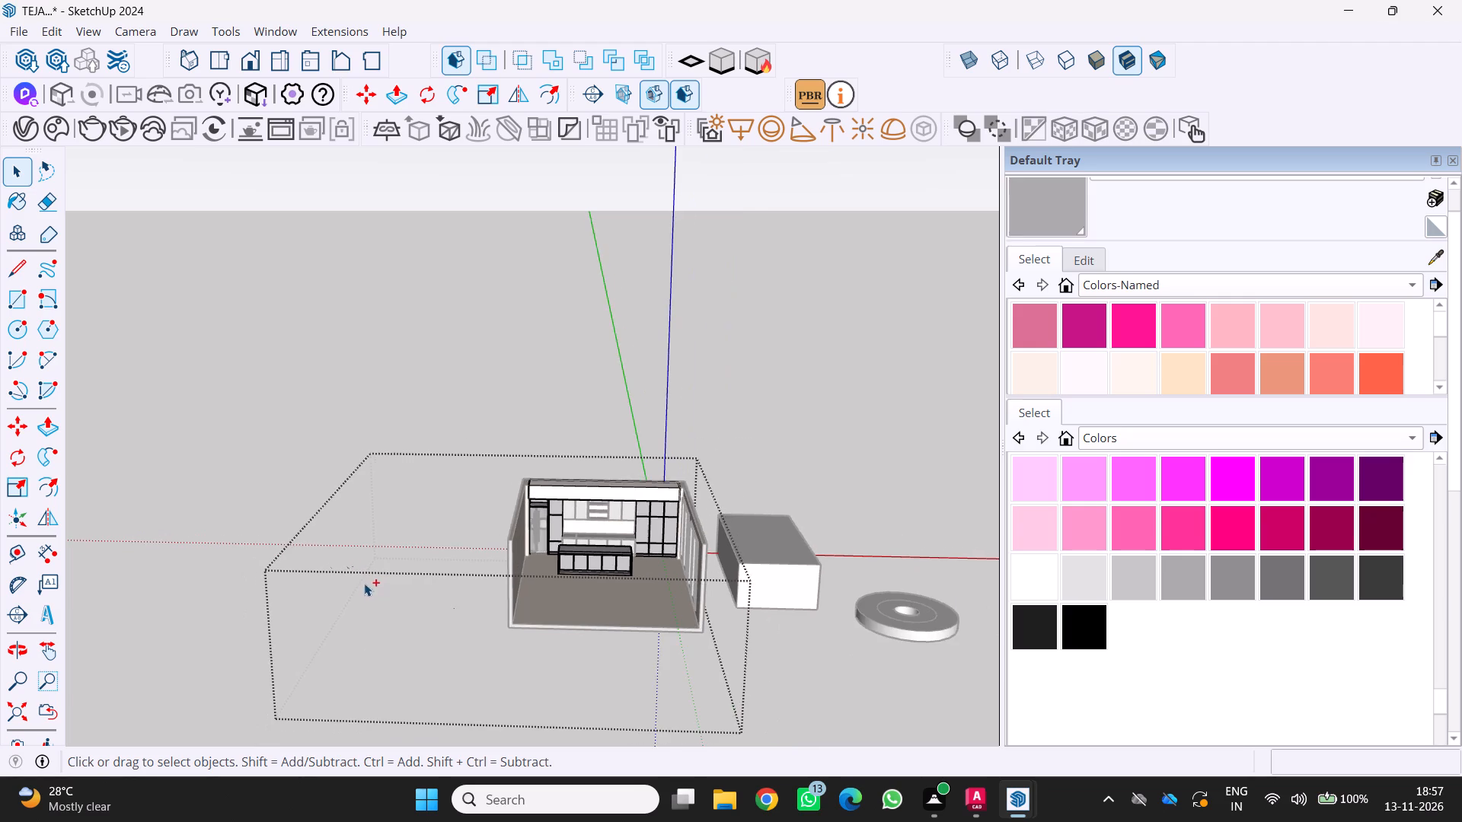
Delete the entire loose rectangular box beside the room.
ctrl+scroll(697, 580, up, 1)
ctrl+middle_drag(718, 579, 622, 621)
scroll(706, 657, up, 4)
ctrl+double_click(824, 617)
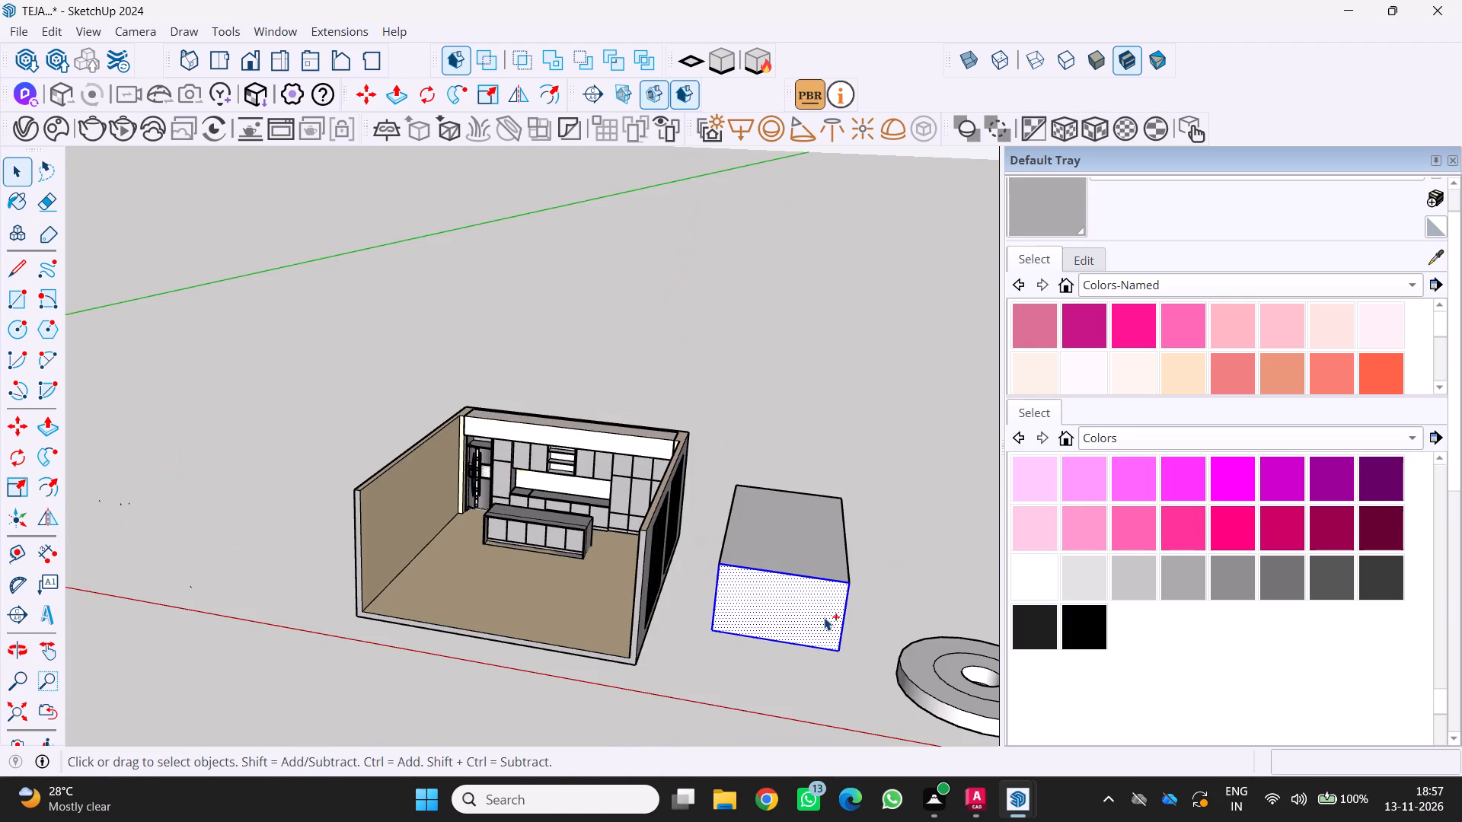
ctrl+click(820, 617)
key(ctrl+Delete)
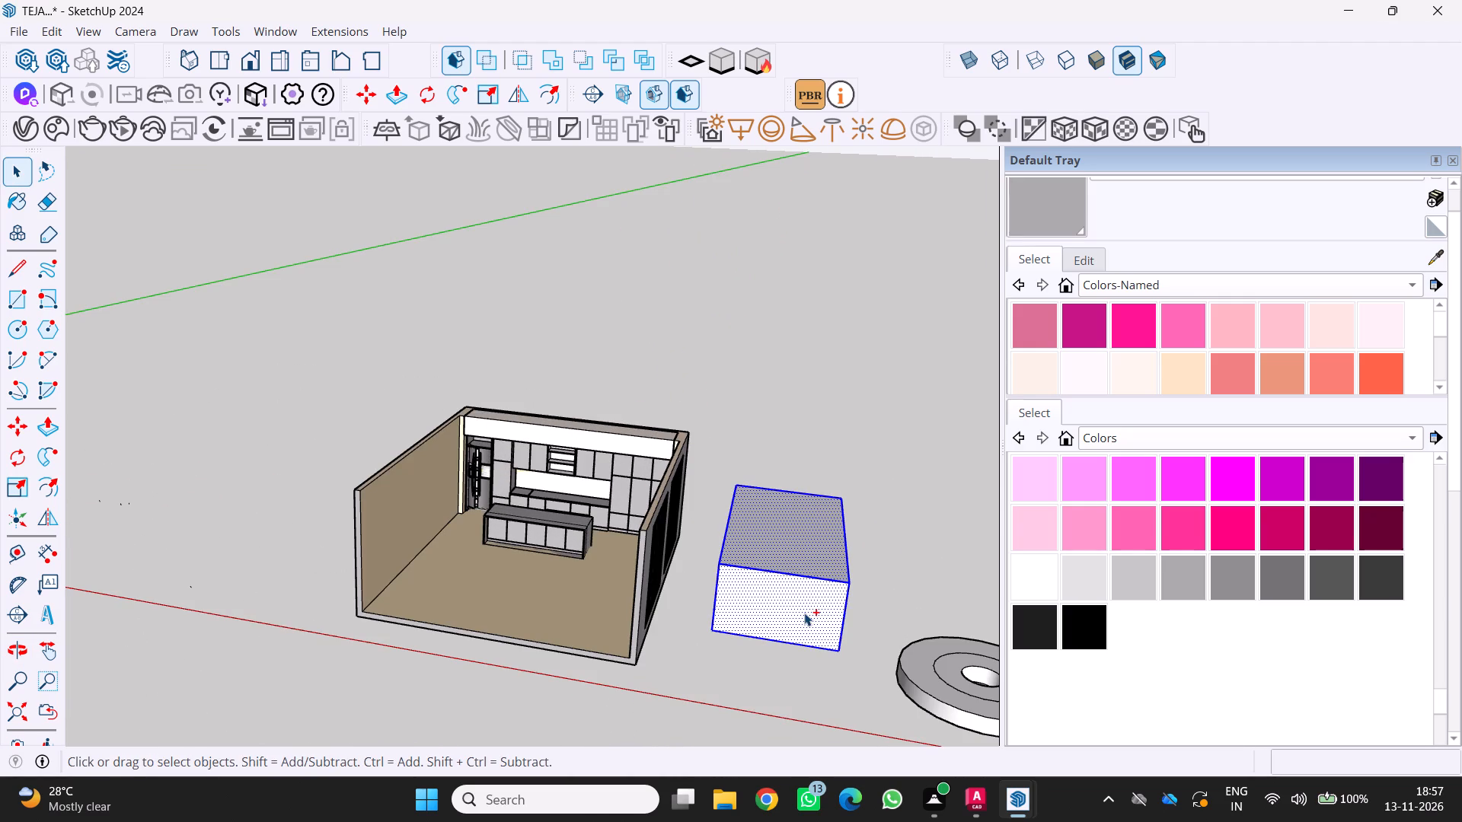
key(ctrl+Delete)
key(ctrl+Delete)
key(ctrl+Delete)
key(ctrl+Delete)
ctrl+scroll(800, 613, down, 2)
ctrl+middle_drag(802, 614, 818, 576)
ctrl+middle_click(818, 576)
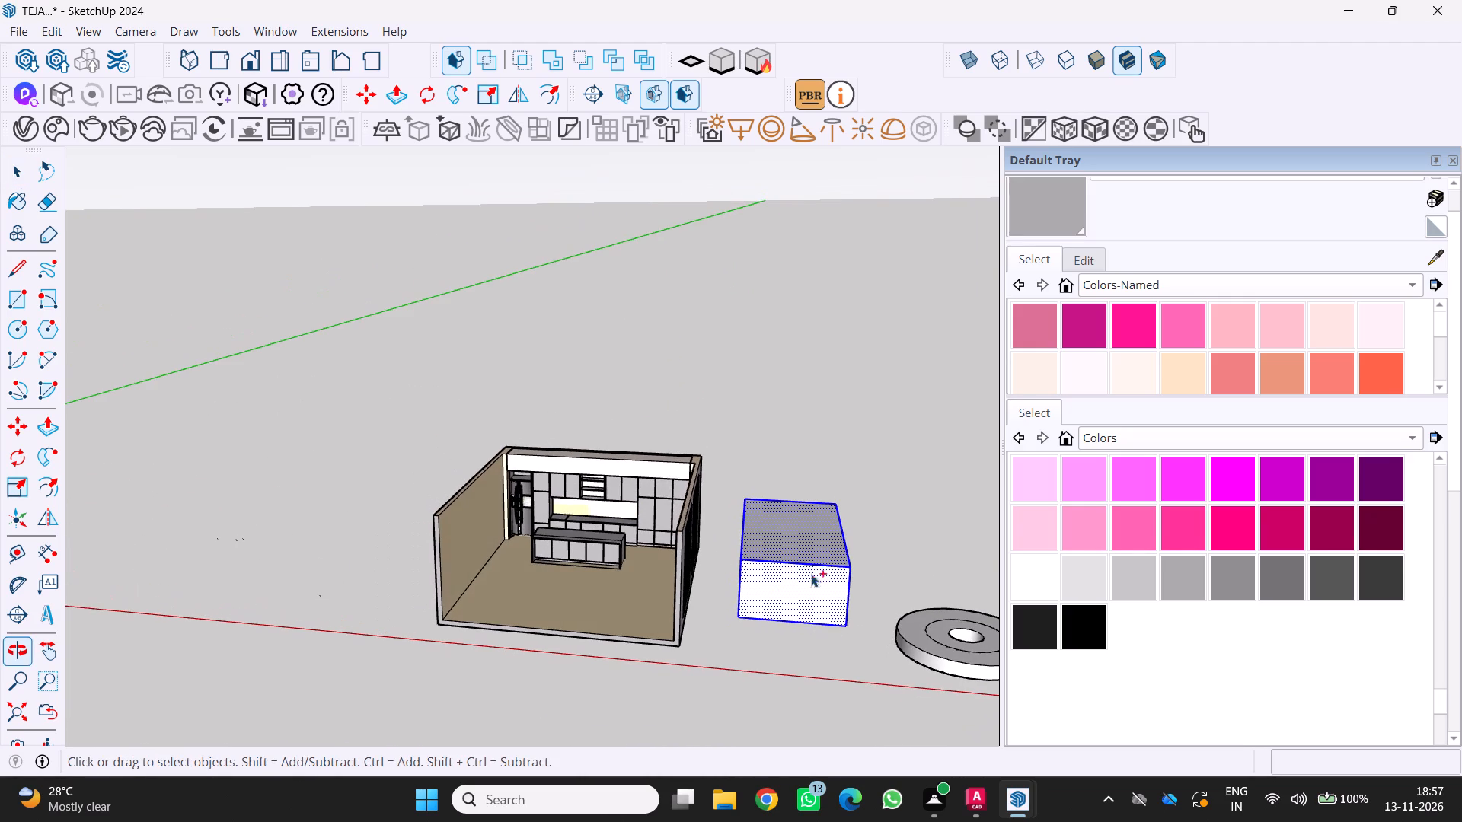
ctrl+double_click(800, 581)
ctrl+click(792, 584)
key(ctrl+Delete)
key(ctrl+Delete)
key(ctrl+Delete)
key(space)
click(816, 590)
triple_click(817, 588)
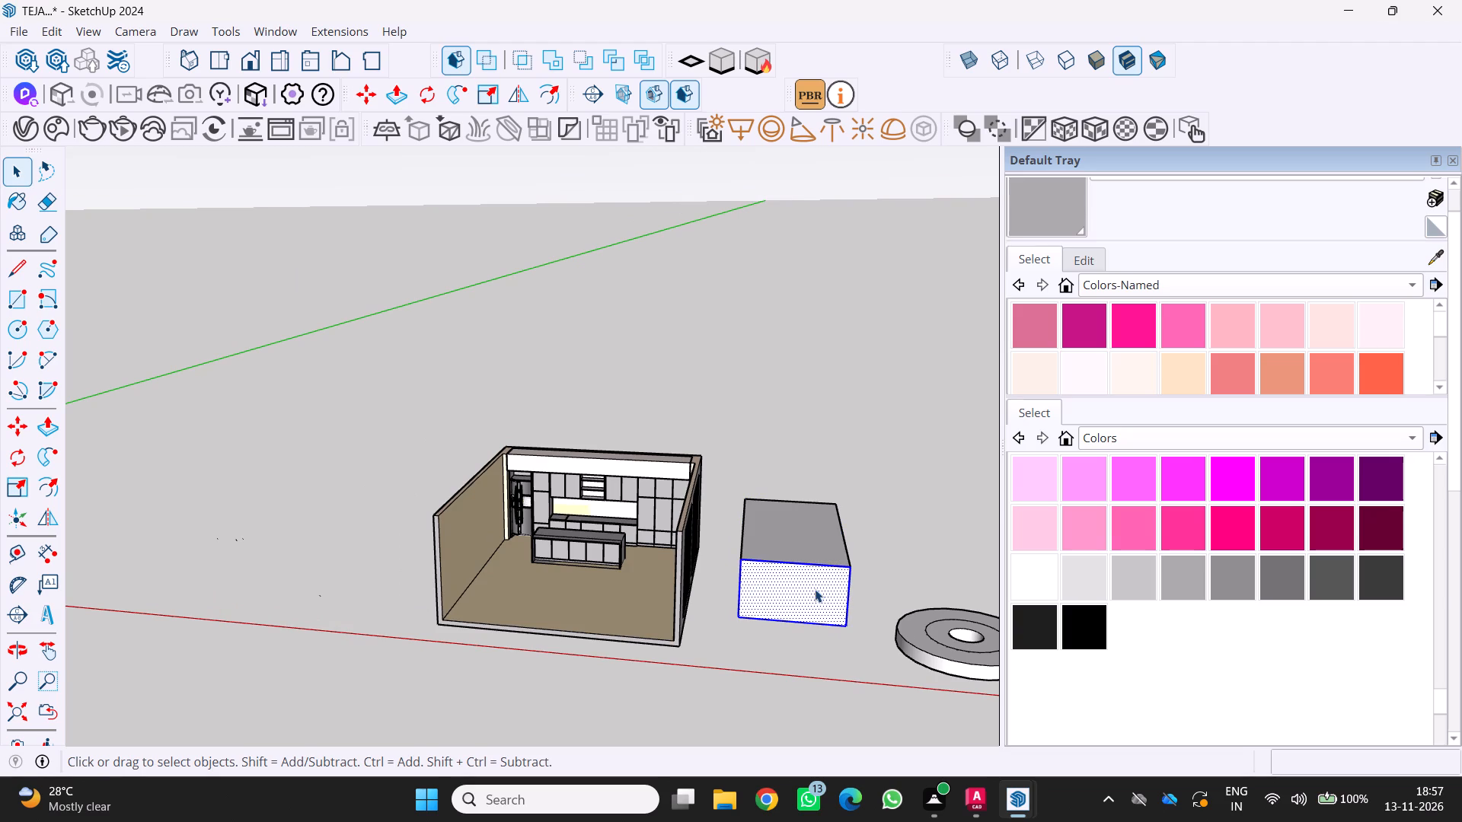
key(Delete)
Delete the entire round ringed disc lying beside the room.
scroll(752, 566, down, 5)
scroll(827, 574, up, 2)
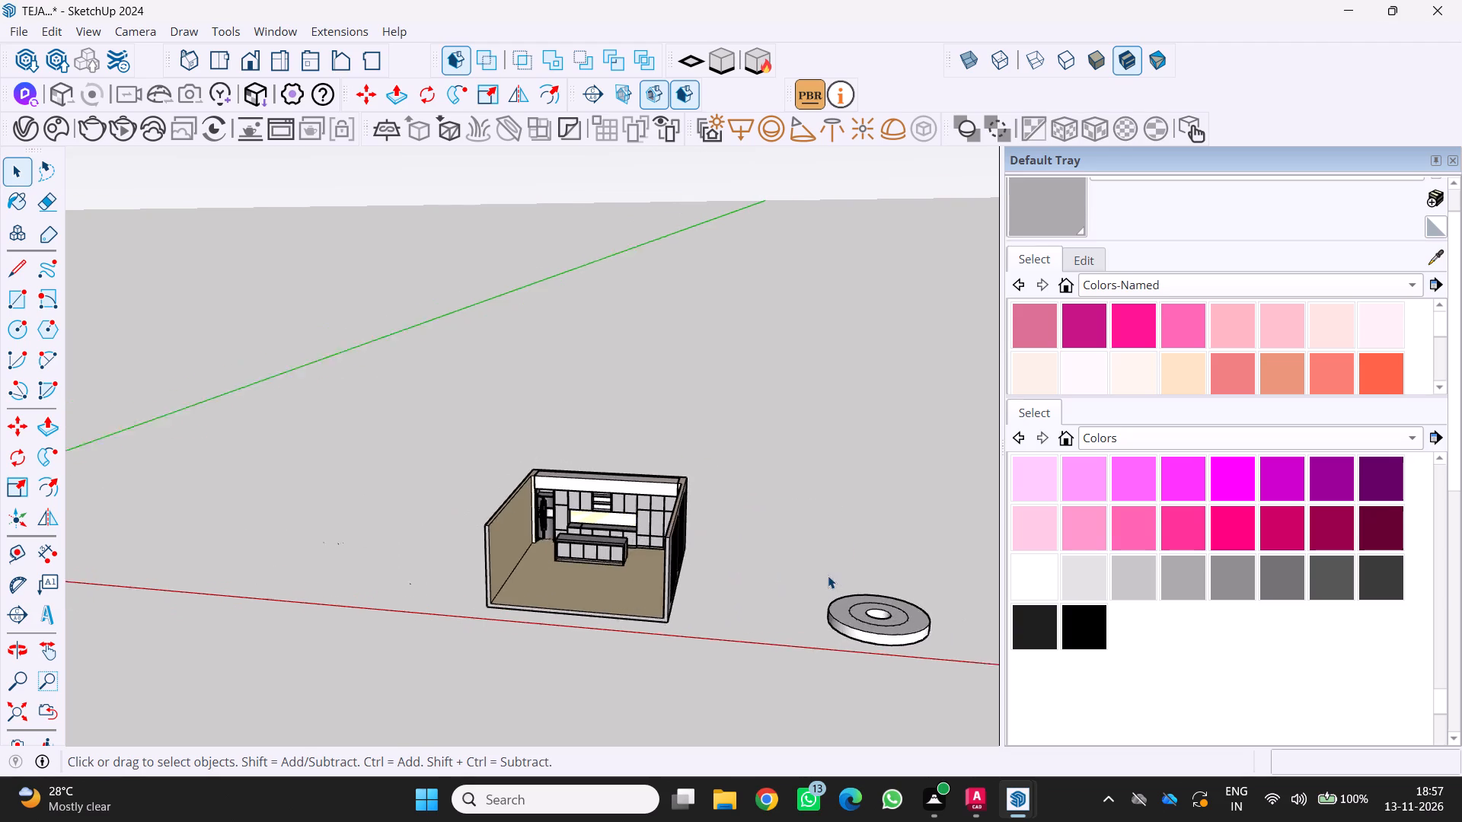
scroll(828, 575, up, 3)
double_click(866, 646)
click(867, 656)
drag(860, 652, 869, 637)
triple_click(869, 637)
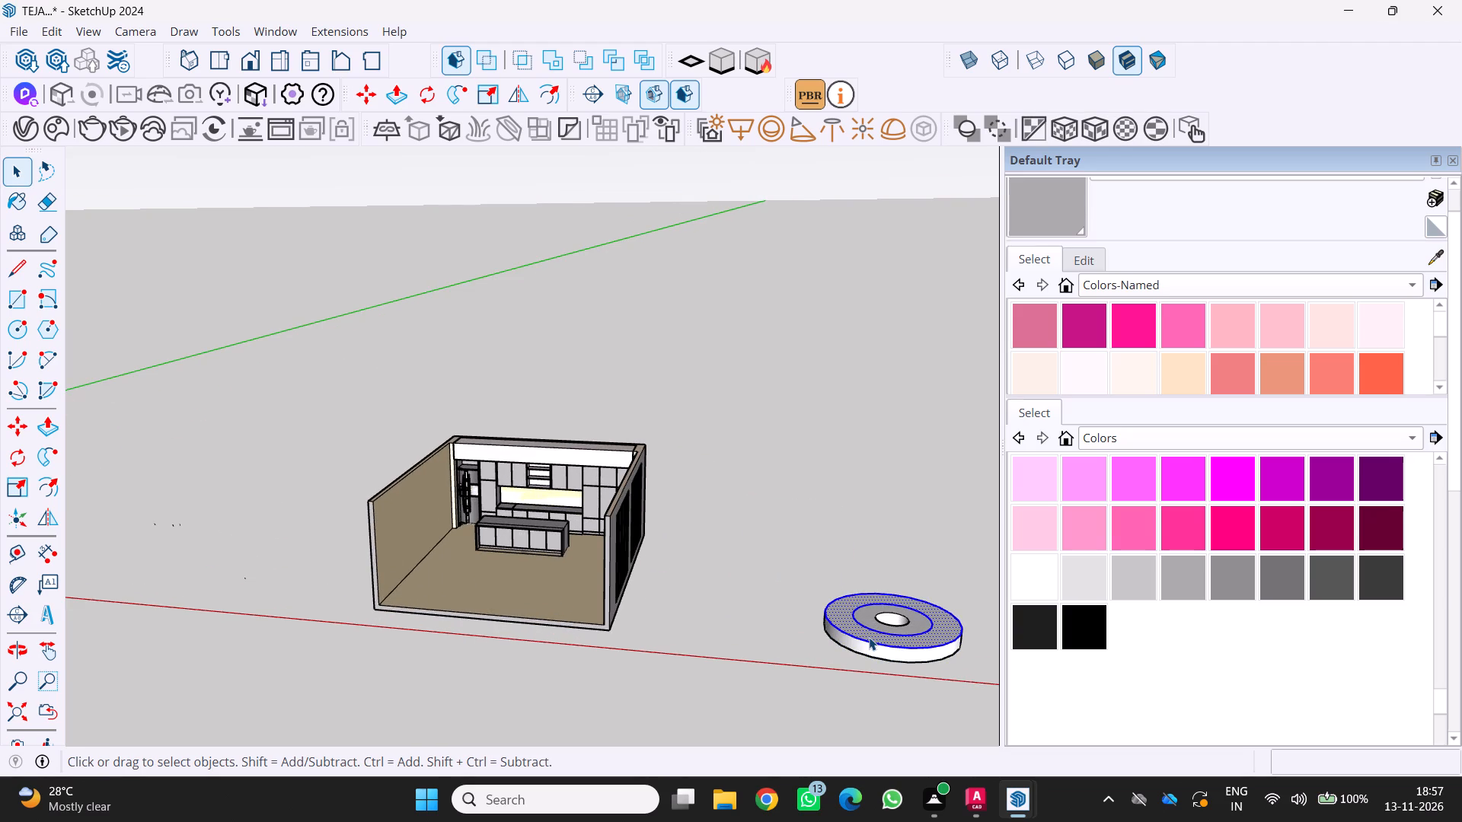
key(Delete)
Close the tray and examine the room, cabinetry and island at several angles and distances.
scroll(846, 629, down, 5)
middle_drag(792, 593, 793, 582)
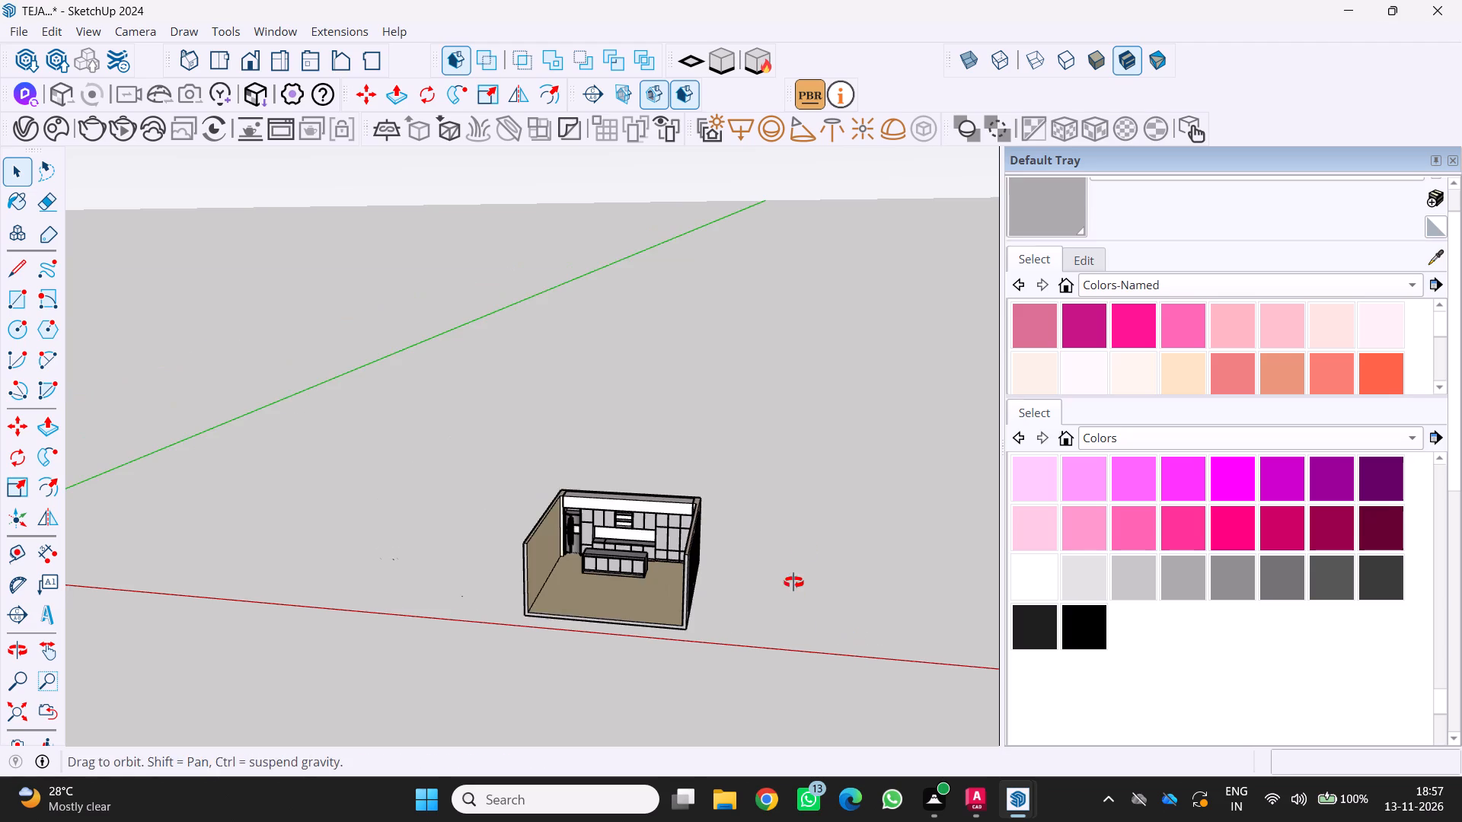
middle_drag(793, 582, 806, 547)
scroll(806, 544, up, 1)
click(1450, 157)
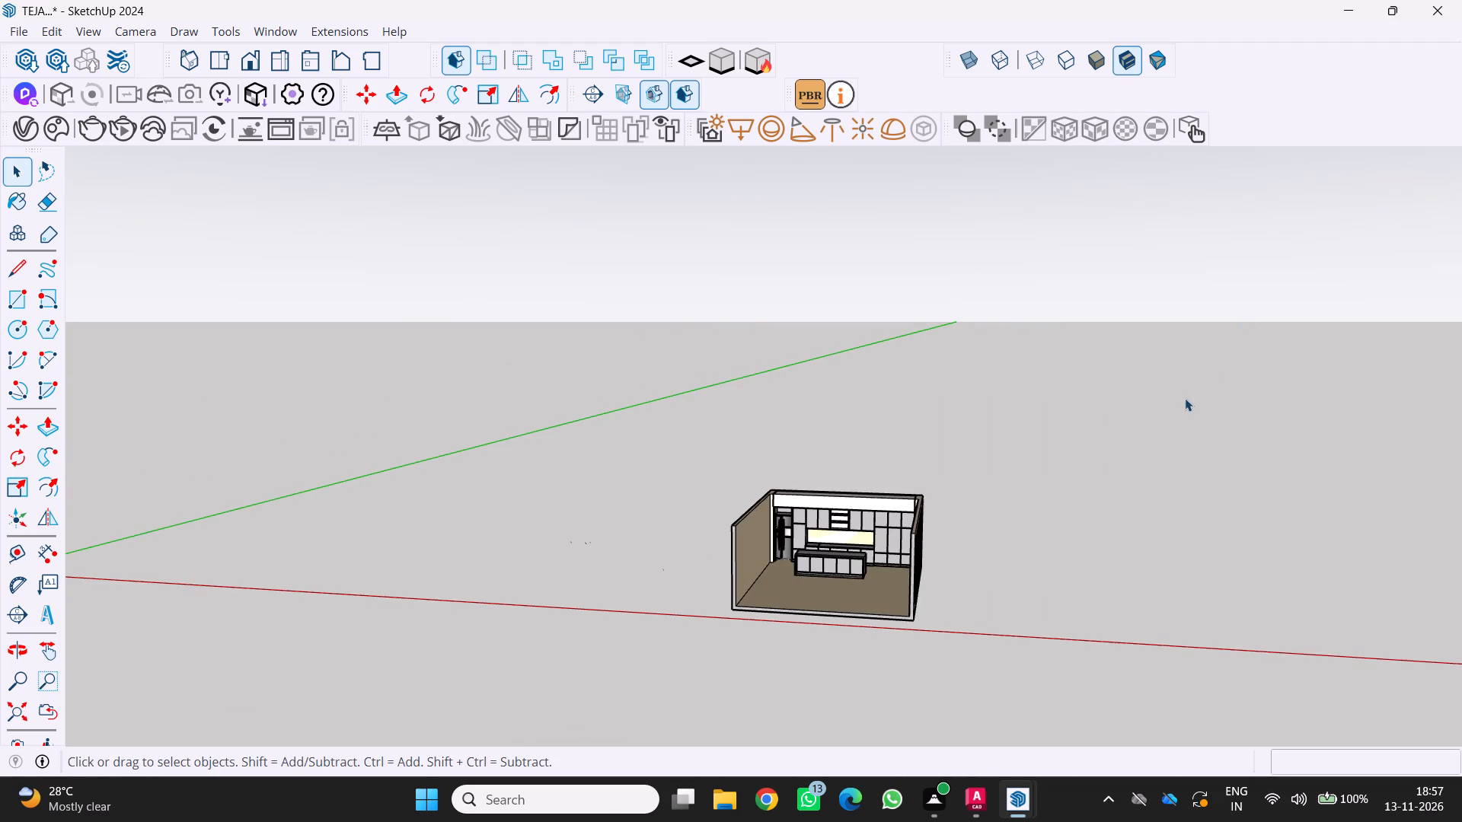
key(space)
click(1093, 545)
scroll(993, 574, up, 2)
middle_drag(993, 574, 1058, 581)
scroll(986, 598, up, 4)
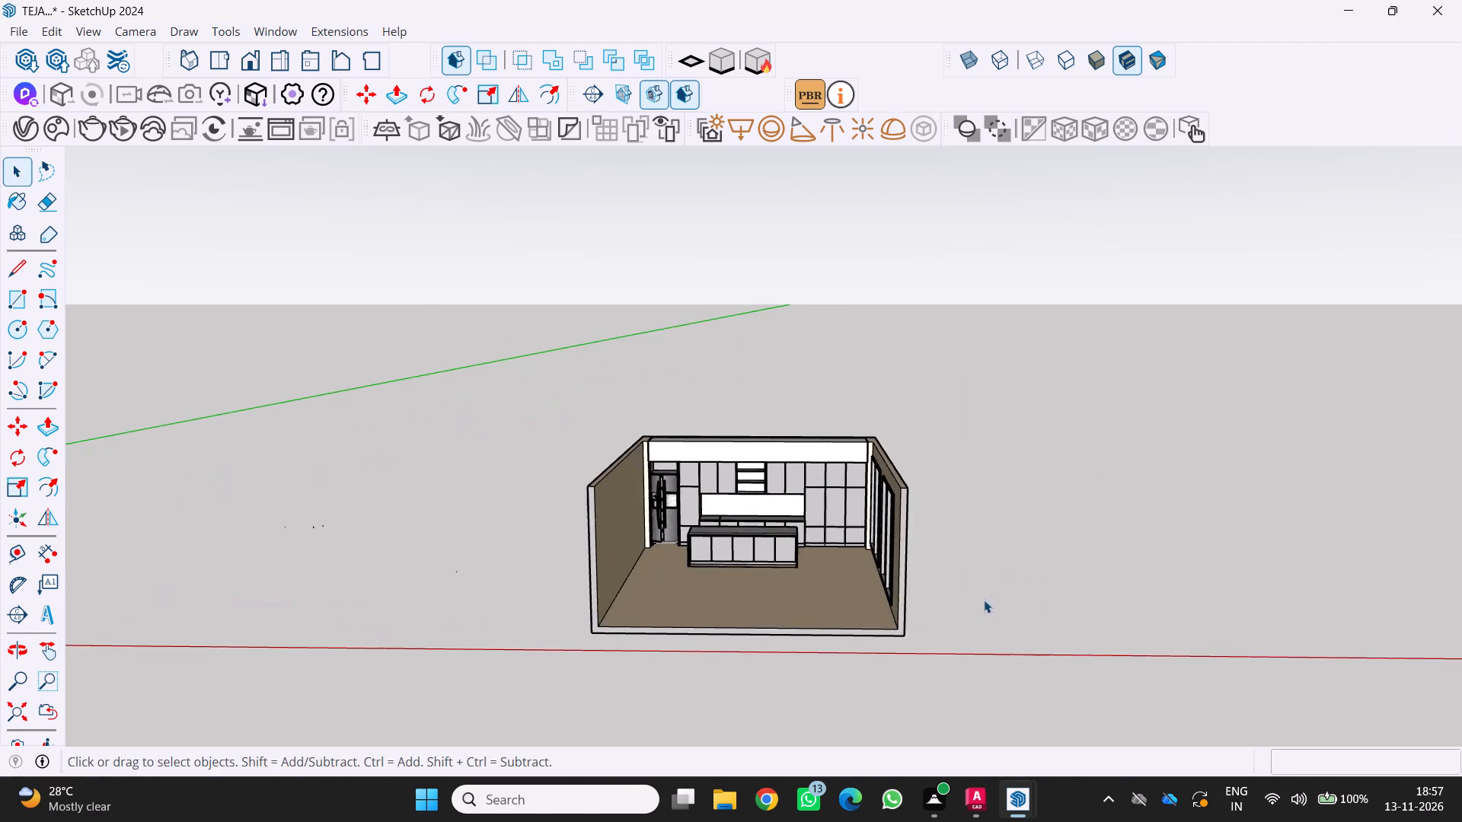
middle_drag(969, 601, 650, 648)
middle_click(646, 649)
scroll(445, 628, up, 1)
middle_drag(442, 626, 719, 553)
scroll(710, 558, up, 4)
middle_drag(808, 491, 812, 562)
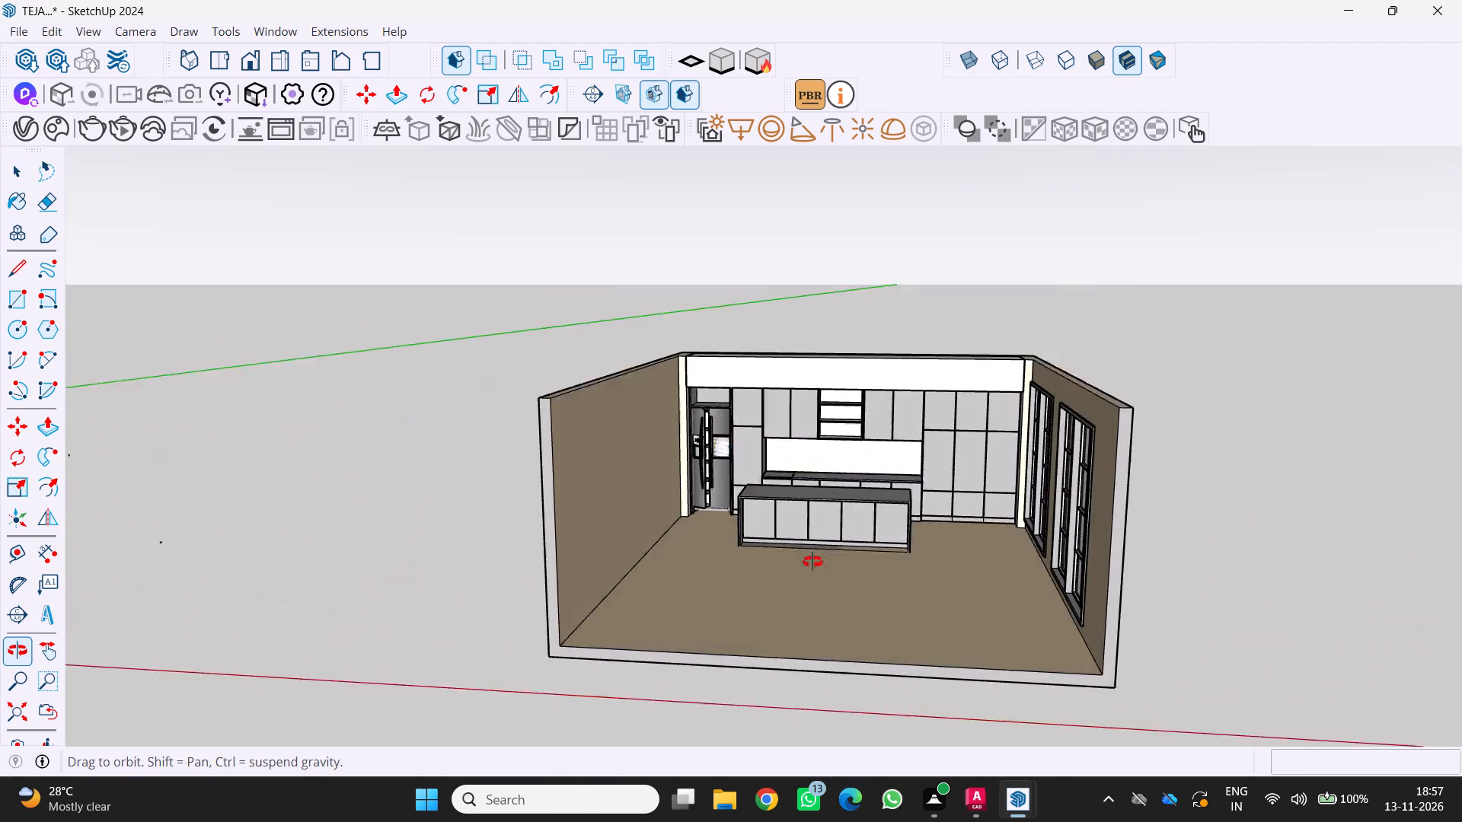
middle_drag(812, 562, 771, 640)
scroll(771, 640, up, 1)
scroll(798, 545, down, 6)
middle_drag(761, 572, 835, 503)
middle_click(835, 503)
scroll(835, 503, up, 1)
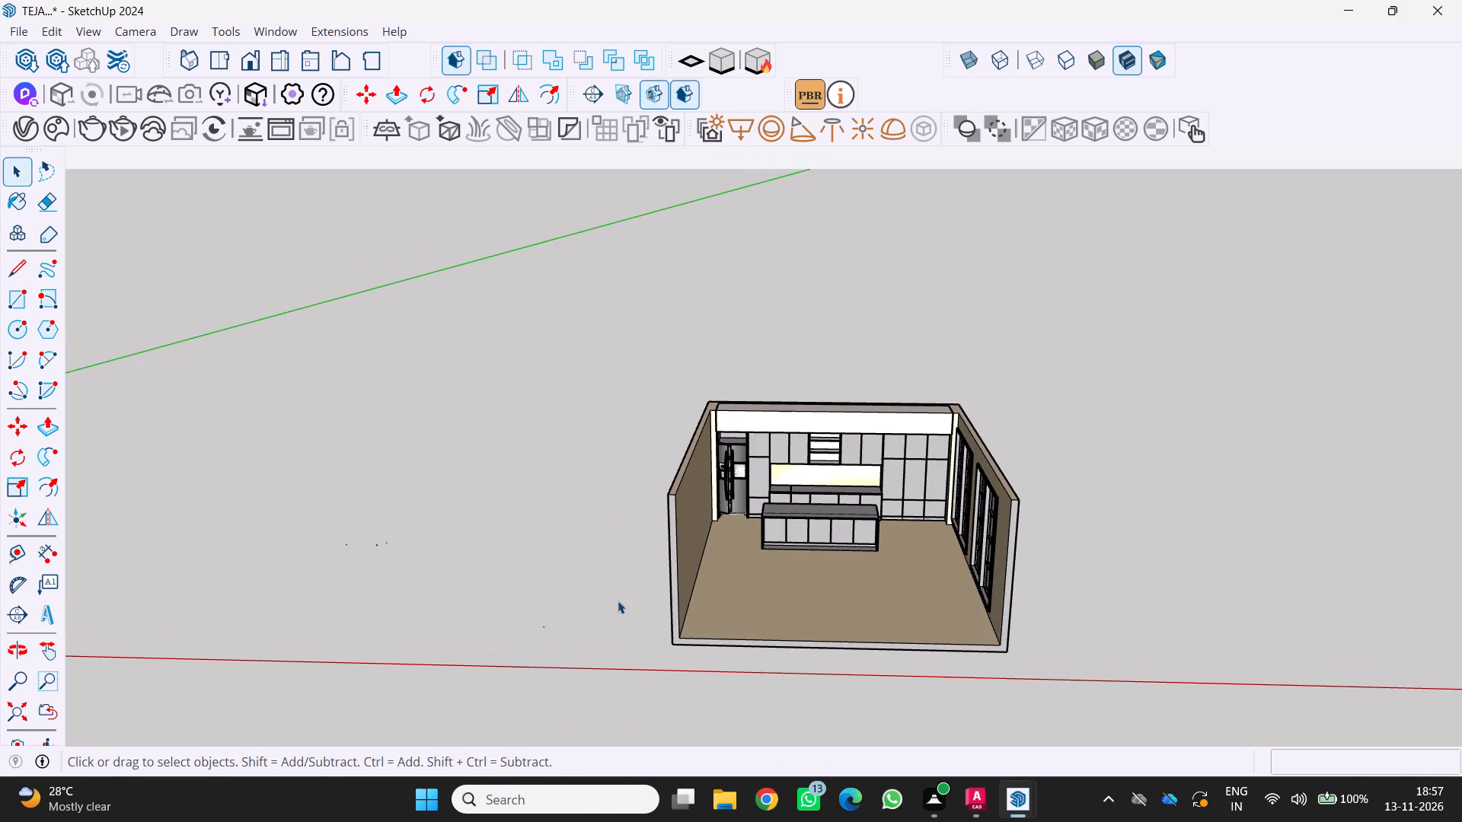
key(space)
scroll(685, 618, up, 3)
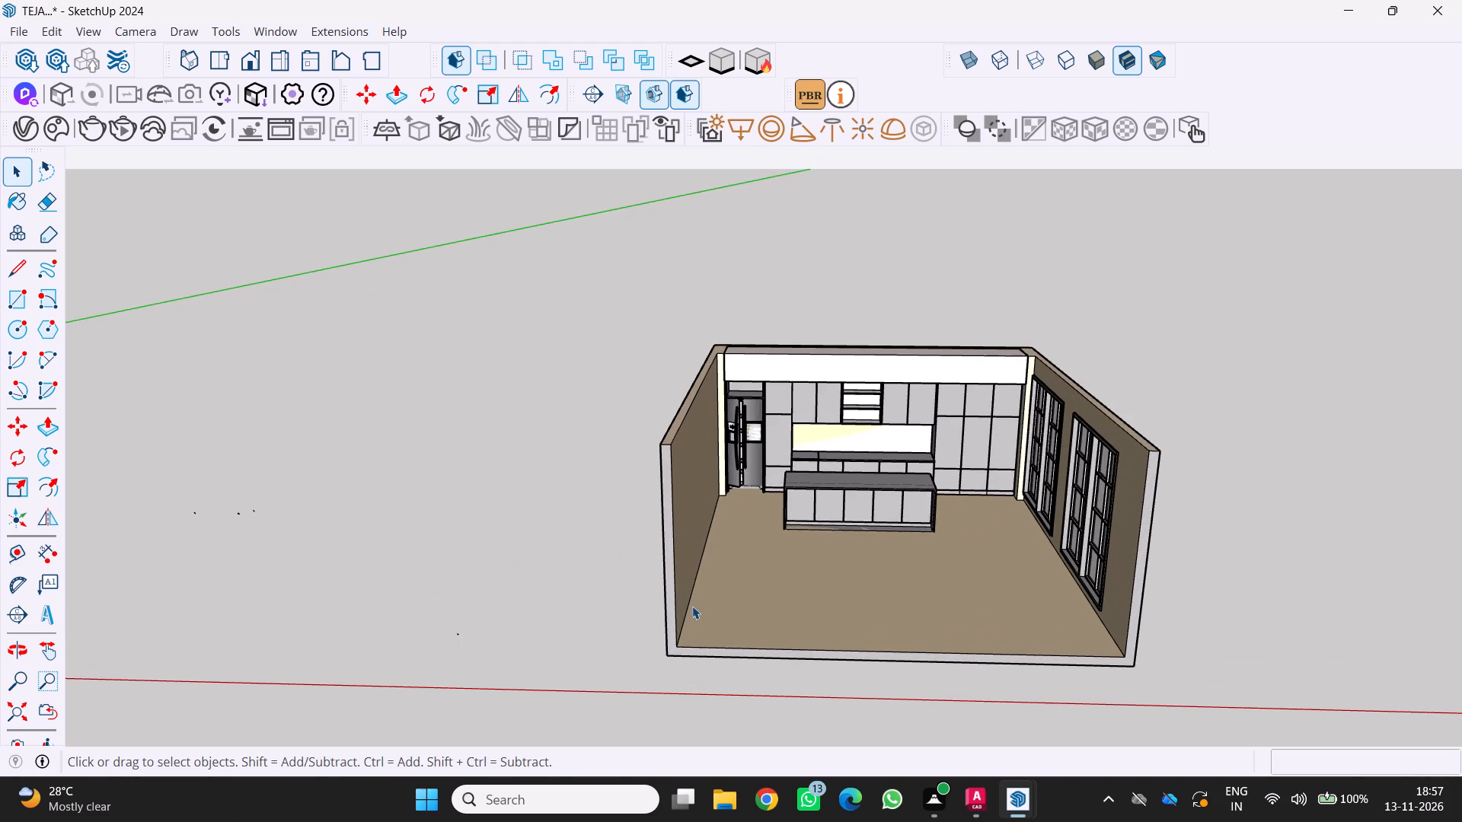
middle_drag(723, 612, 667, 626)
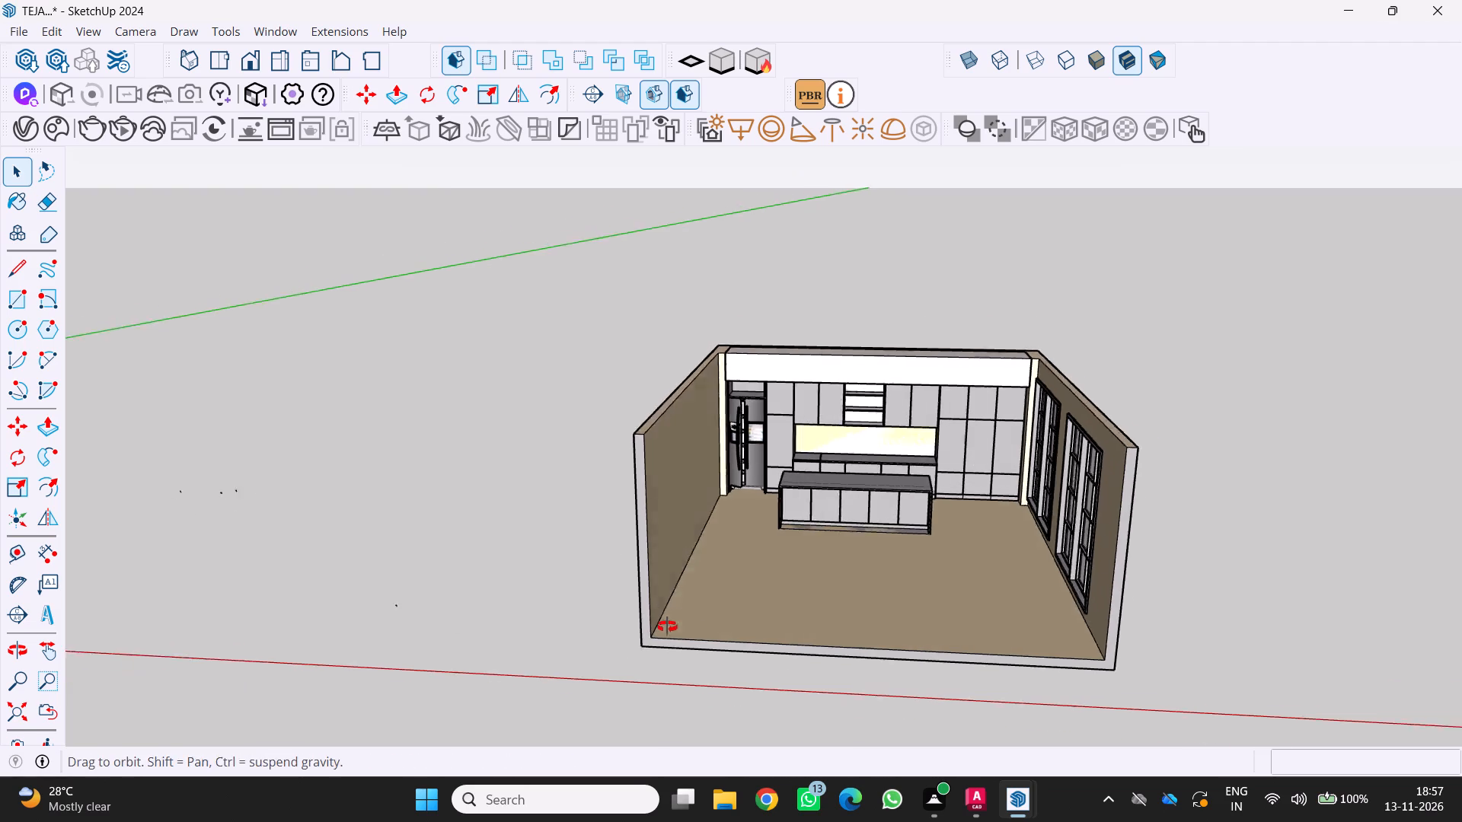
middle_drag(667, 626, 667, 632)
scroll(996, 472, up, 6)
middle_drag(940, 478, 828, 580)
scroll(870, 538, up, 3)
scroll(870, 538, down, 3)
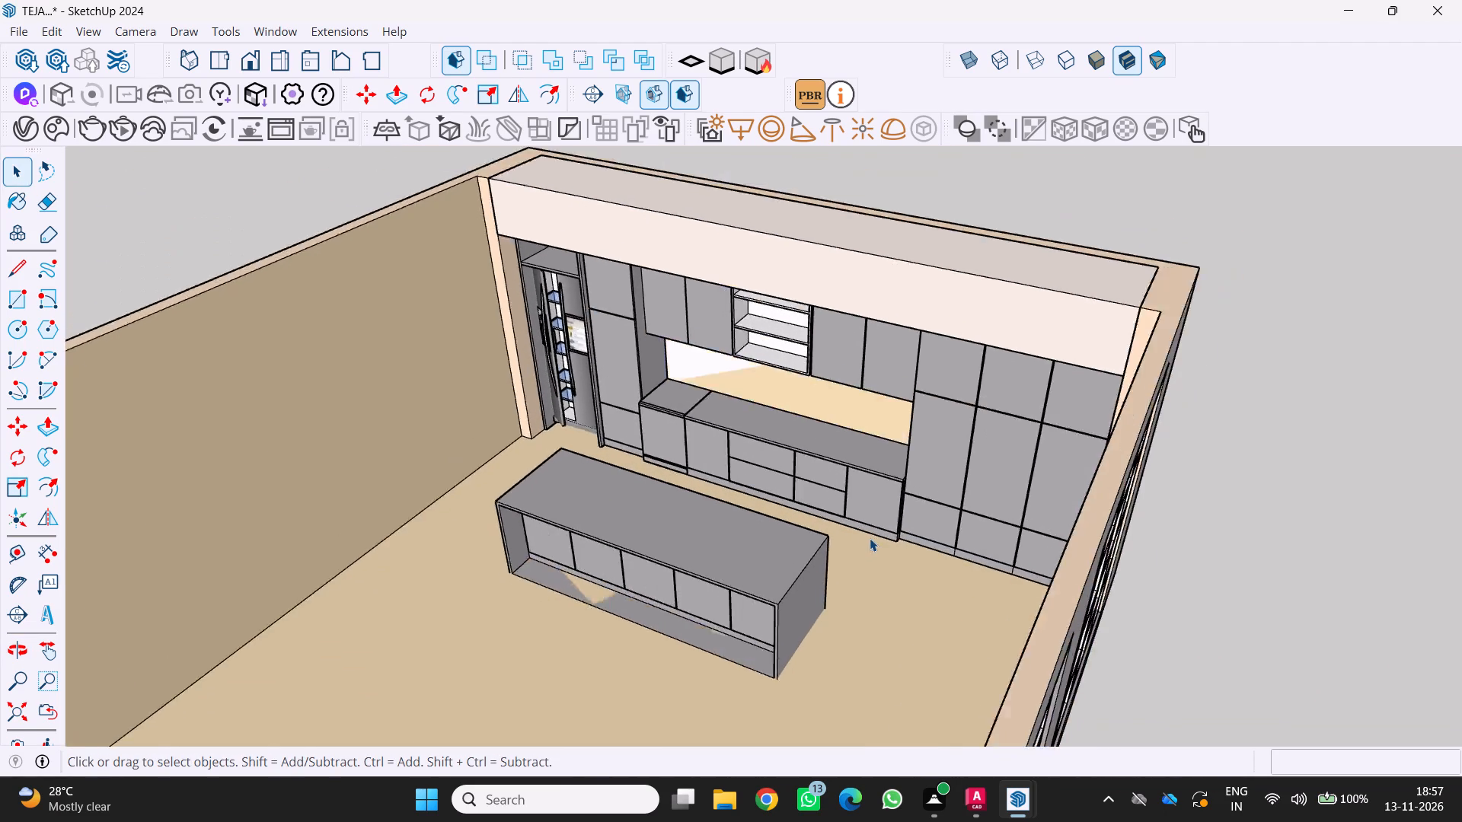
scroll(870, 538, down, 3)
middle_drag(881, 529, 1104, 423)
scroll(903, 510, down, 1)
middle_drag(902, 516, 915, 422)
scroll(806, 486, up, 4)
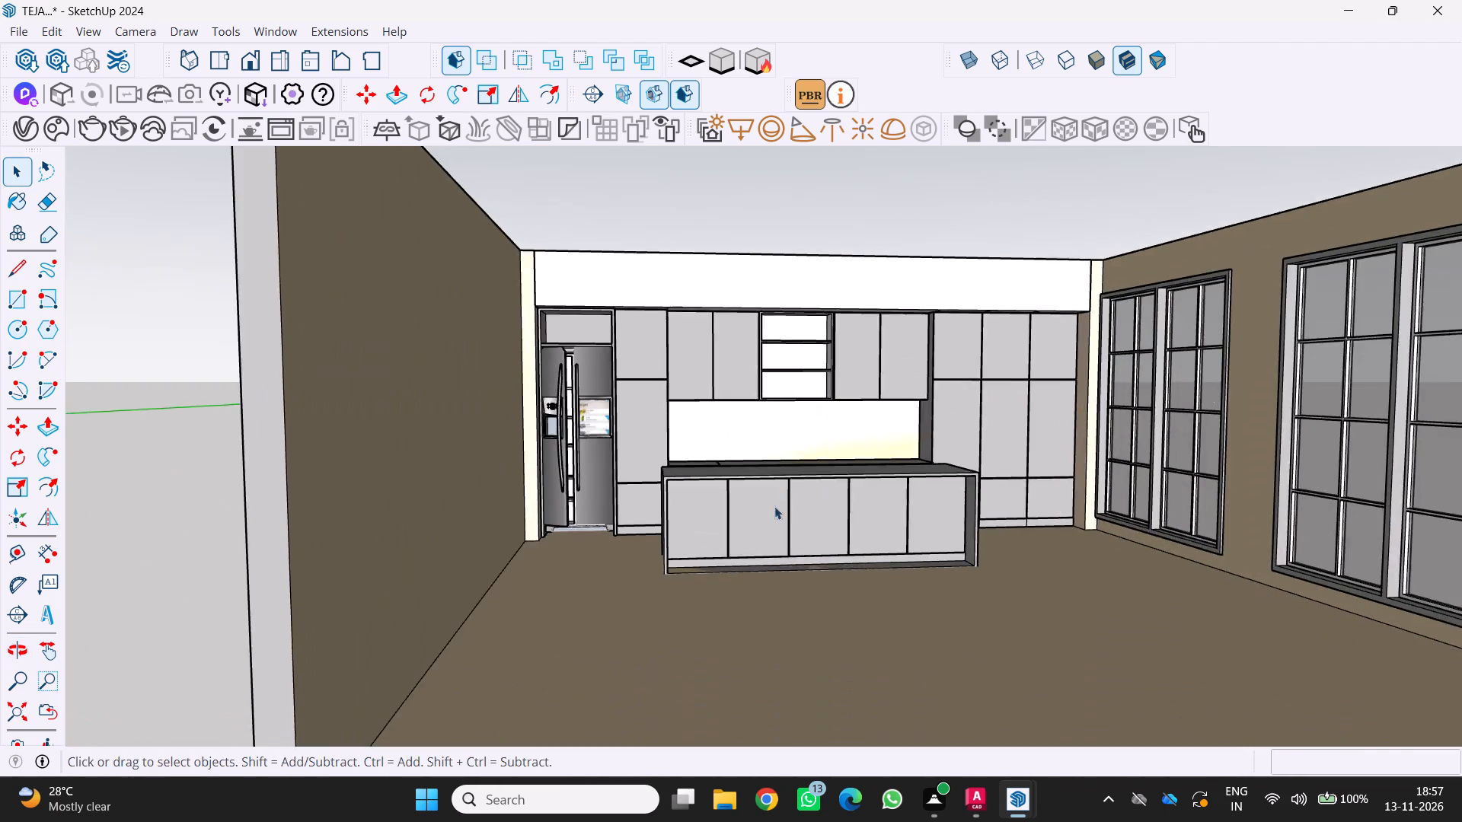
middle_drag(771, 507, 674, 523)
scroll(675, 523, up, 3)
scroll(696, 530, down, 9)
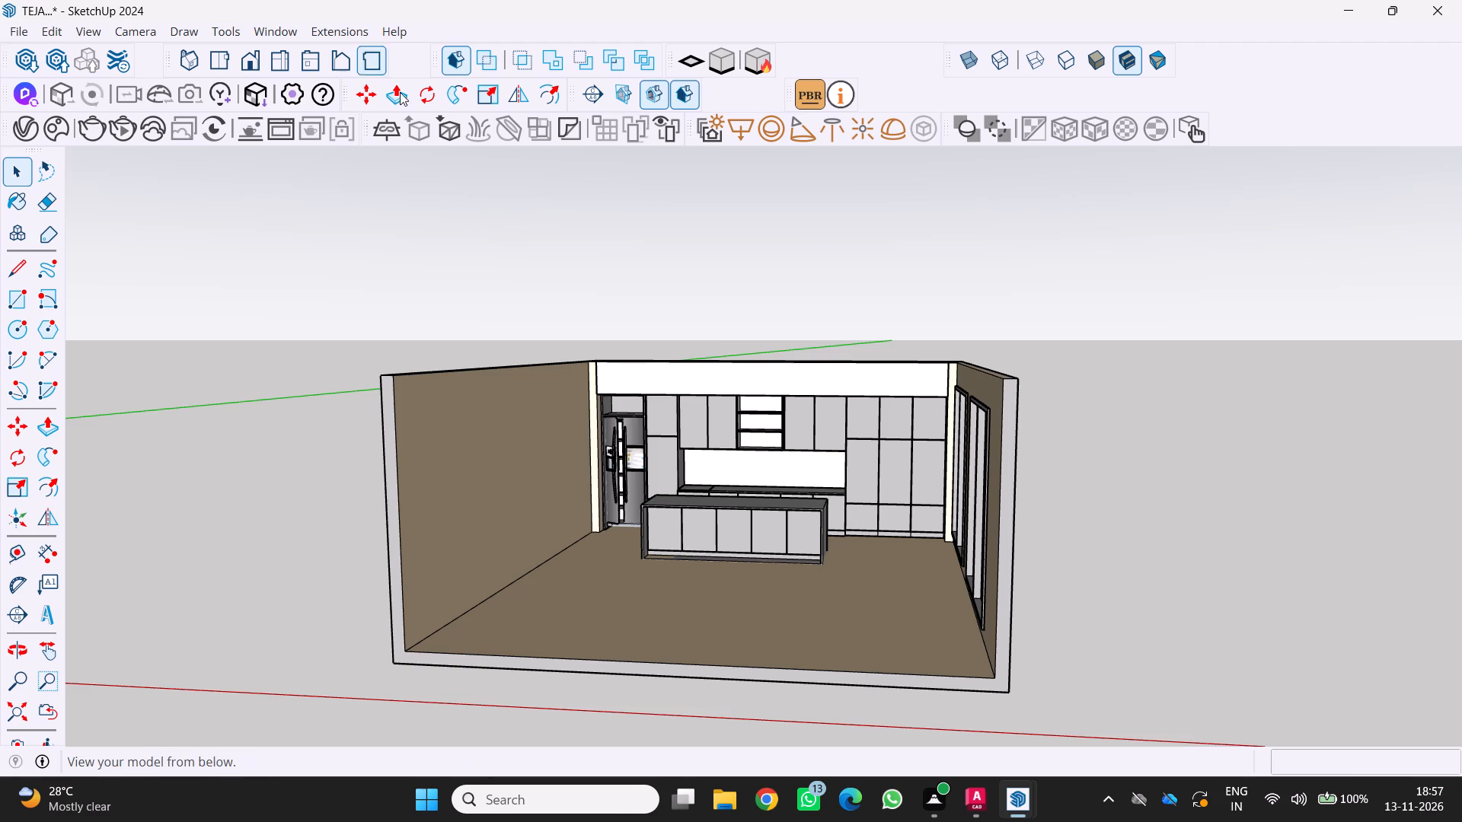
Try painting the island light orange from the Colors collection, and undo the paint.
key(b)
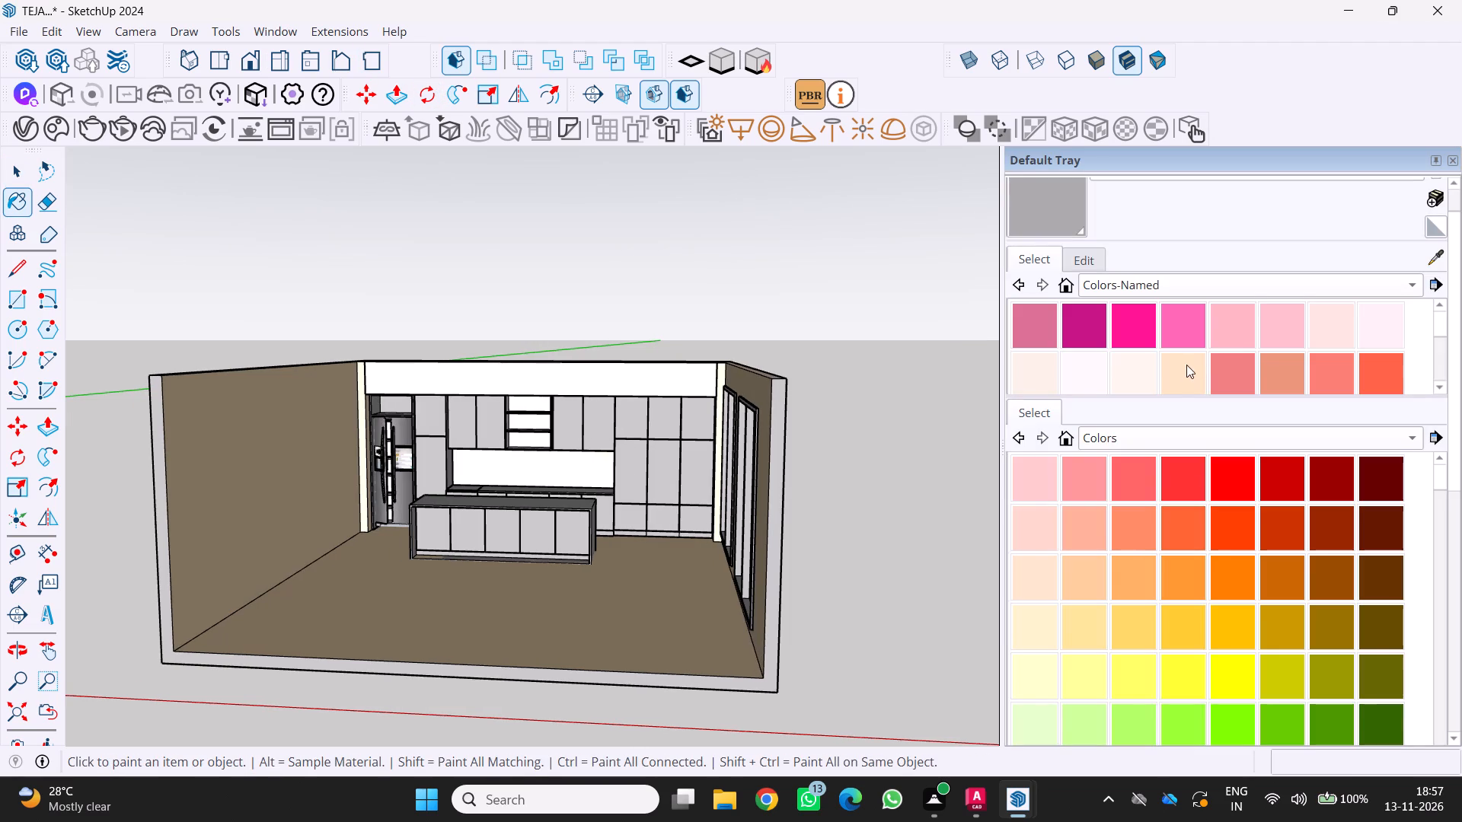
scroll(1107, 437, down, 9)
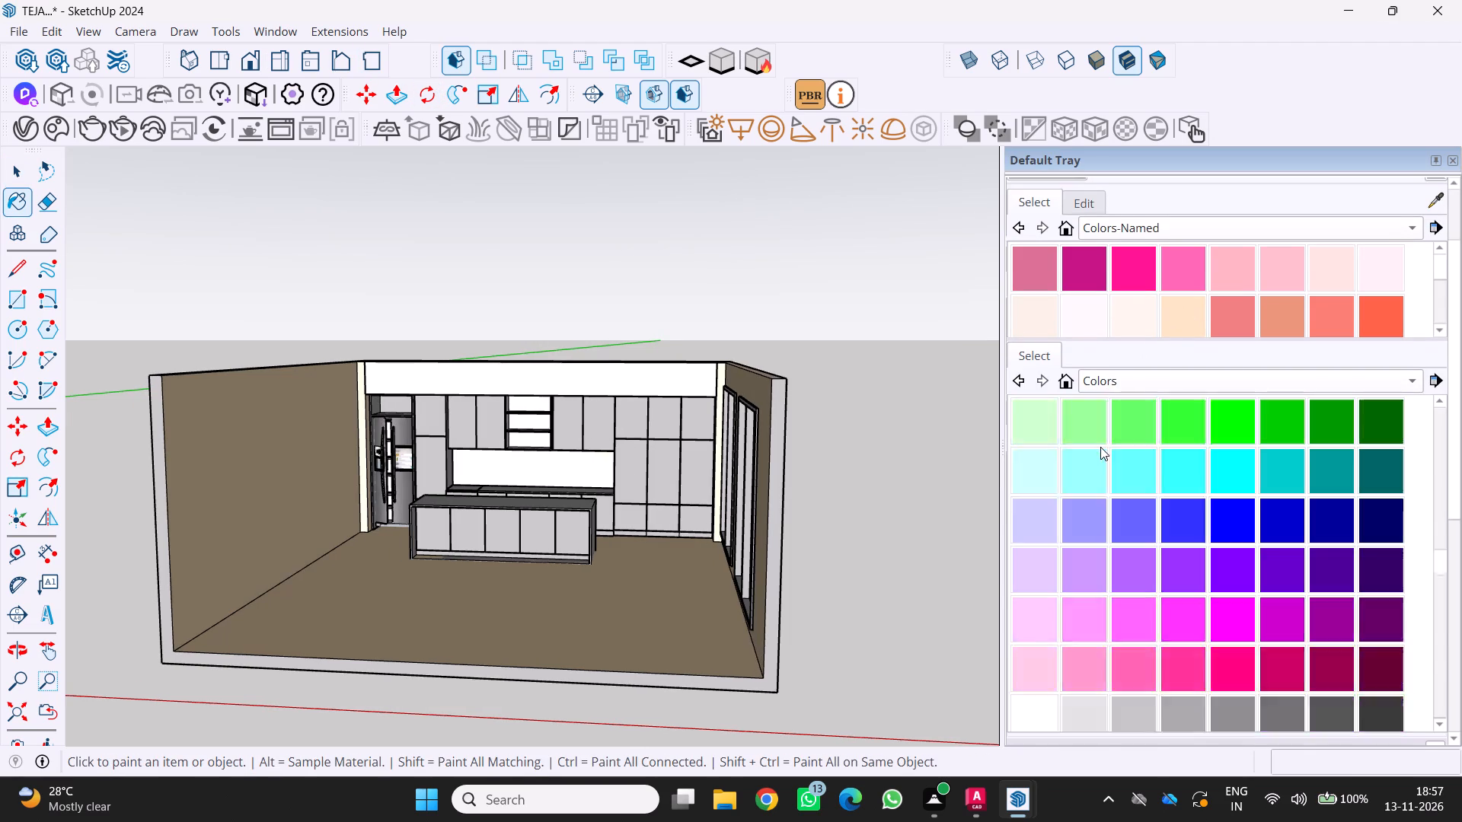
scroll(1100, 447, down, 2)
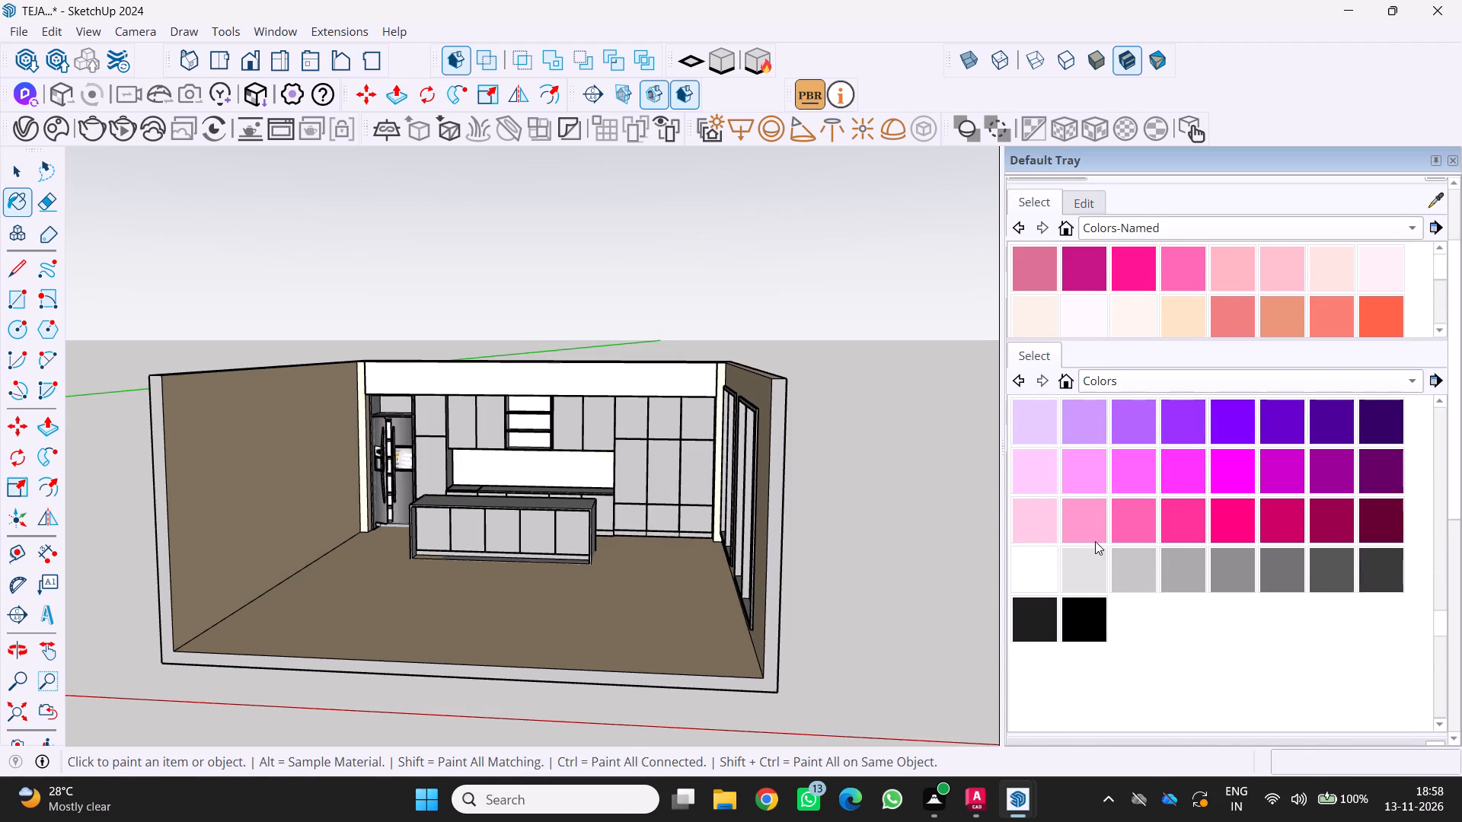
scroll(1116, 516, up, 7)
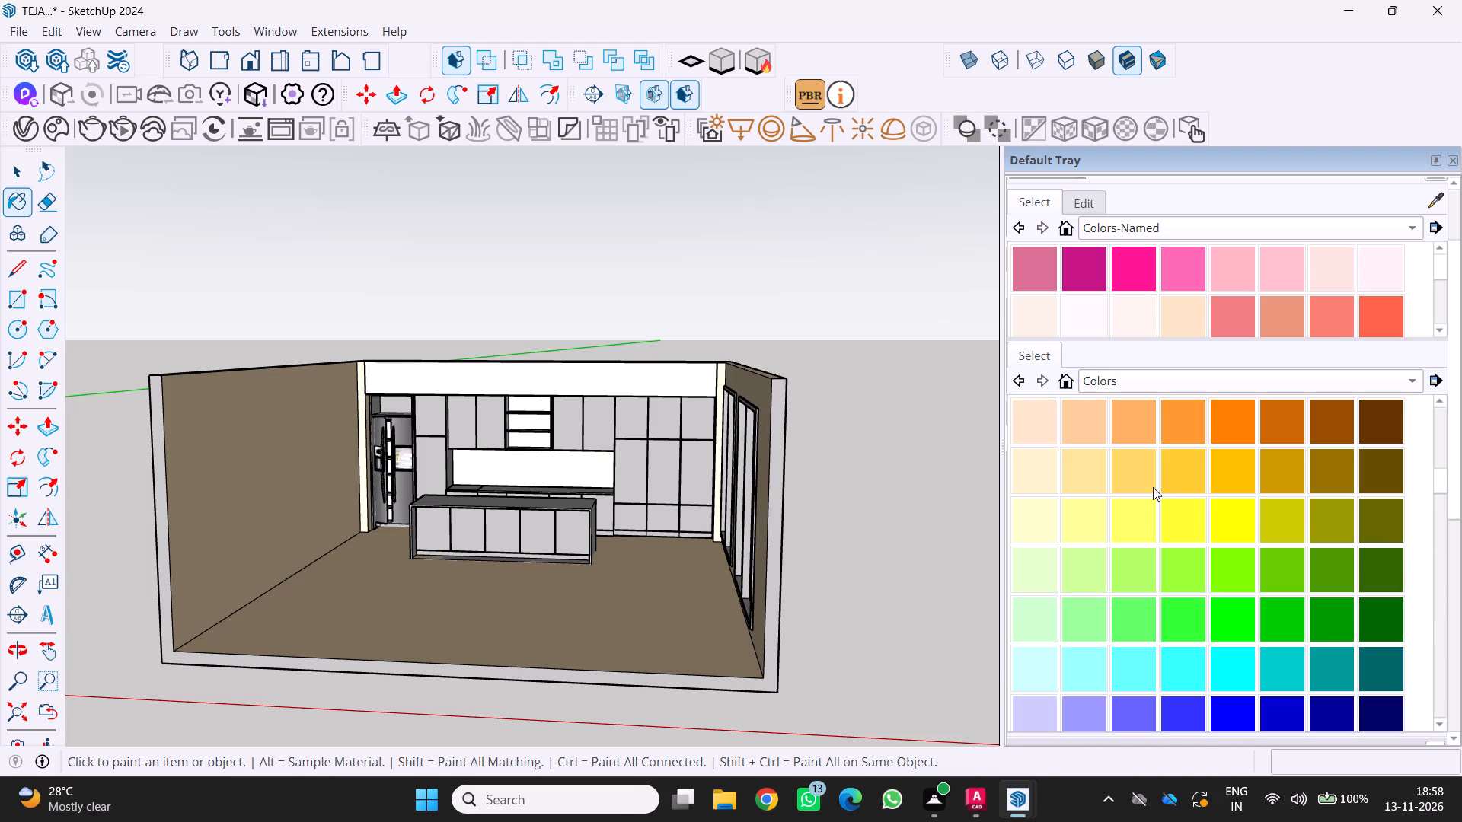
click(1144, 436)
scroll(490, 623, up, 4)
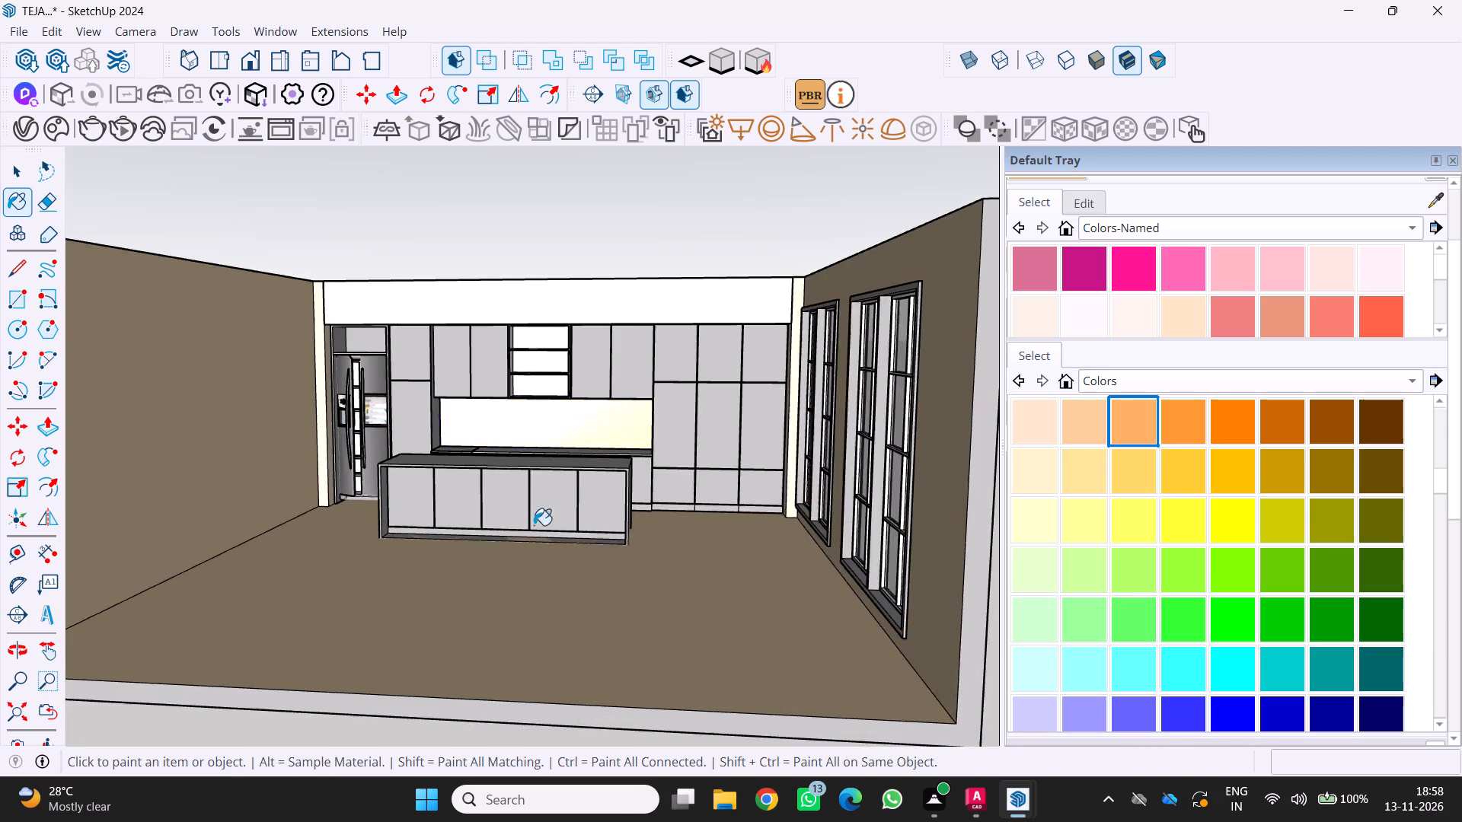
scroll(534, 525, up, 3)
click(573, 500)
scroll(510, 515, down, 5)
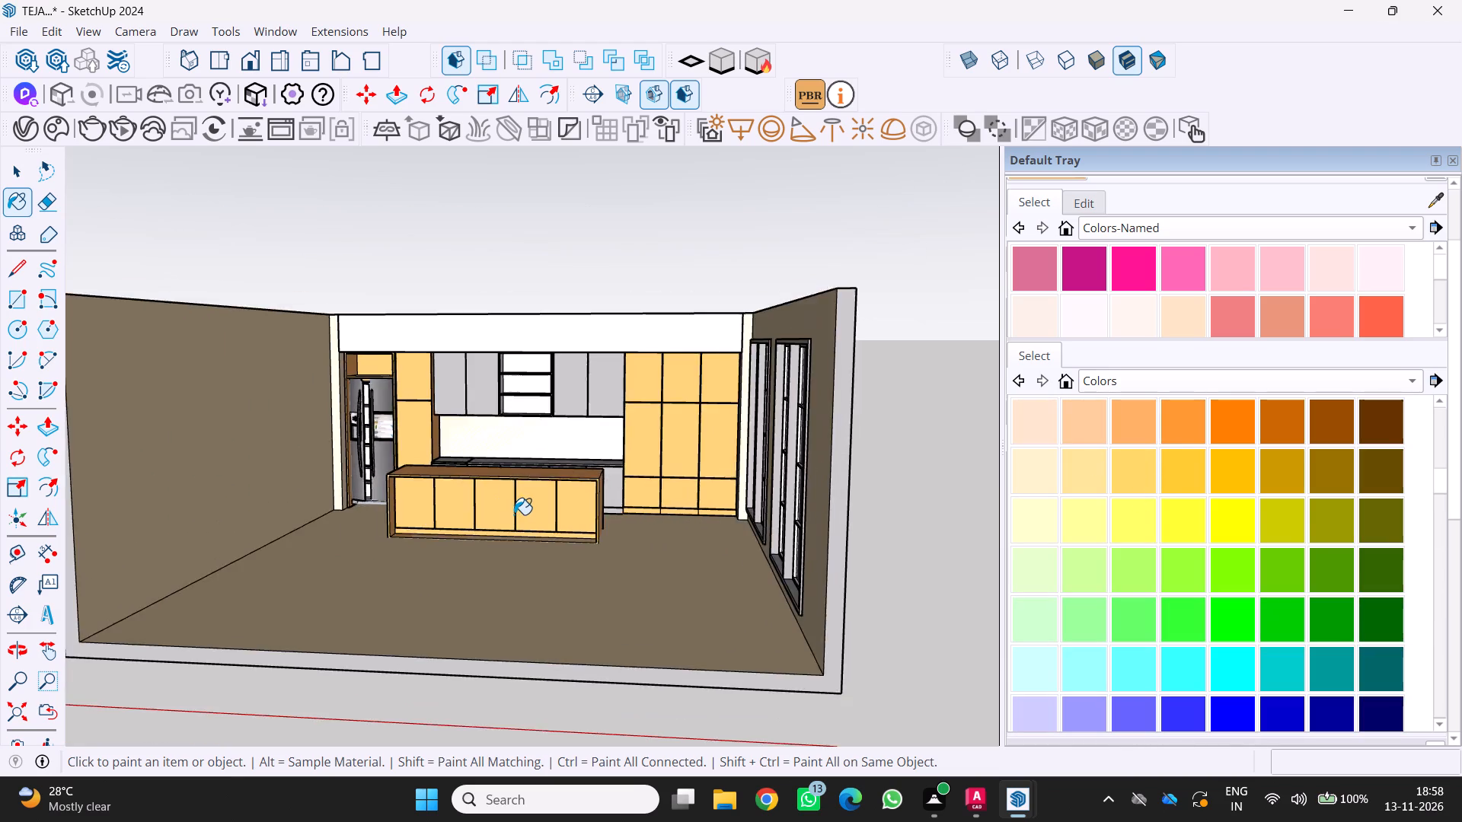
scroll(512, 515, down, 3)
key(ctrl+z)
Inside the island's group, paint only its five front door panels with the orange-red from Colors-Named.
scroll(522, 513, up, 4)
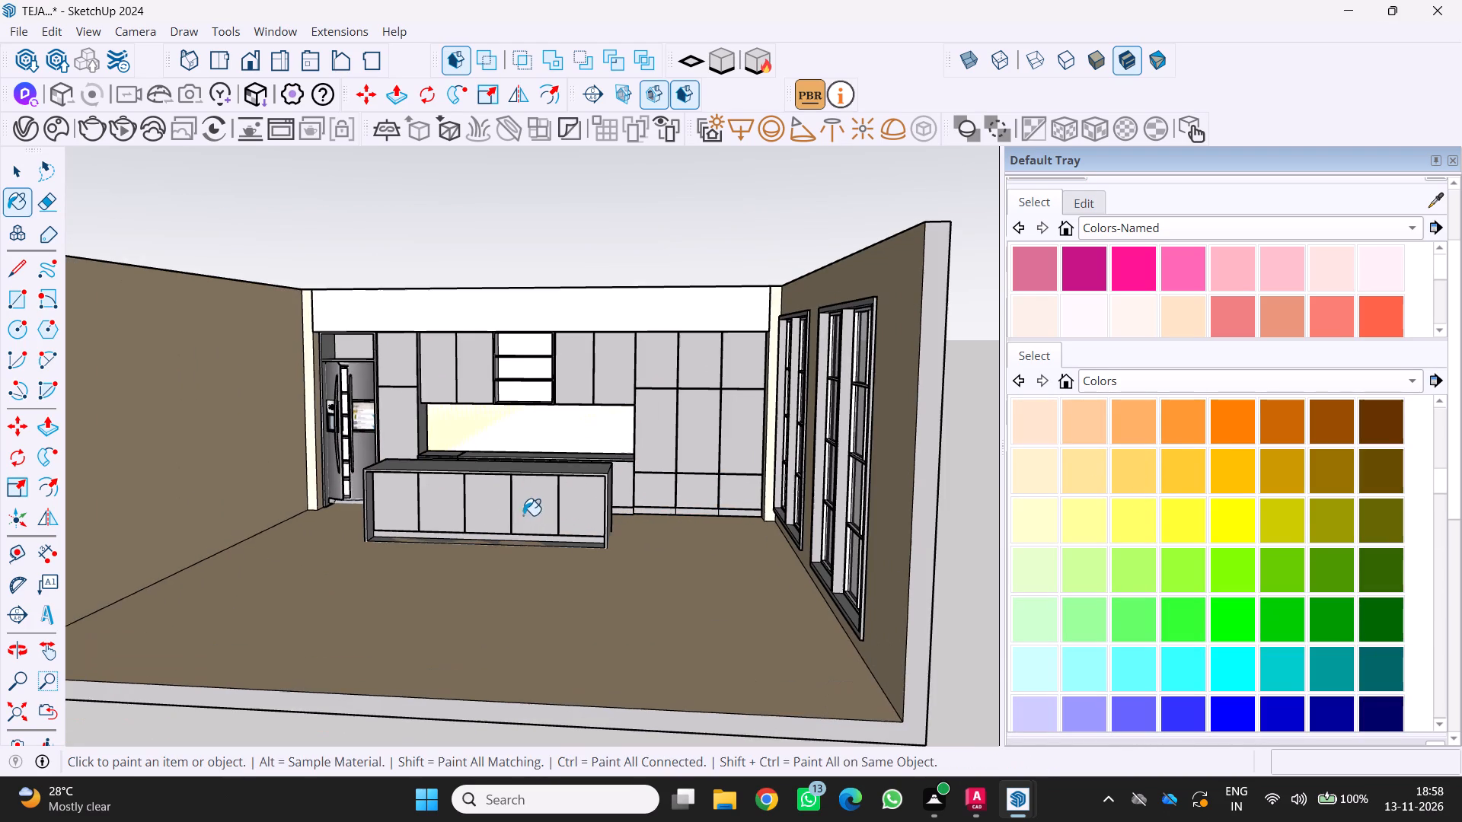
key(space)
triple_click(528, 511)
click(529, 511)
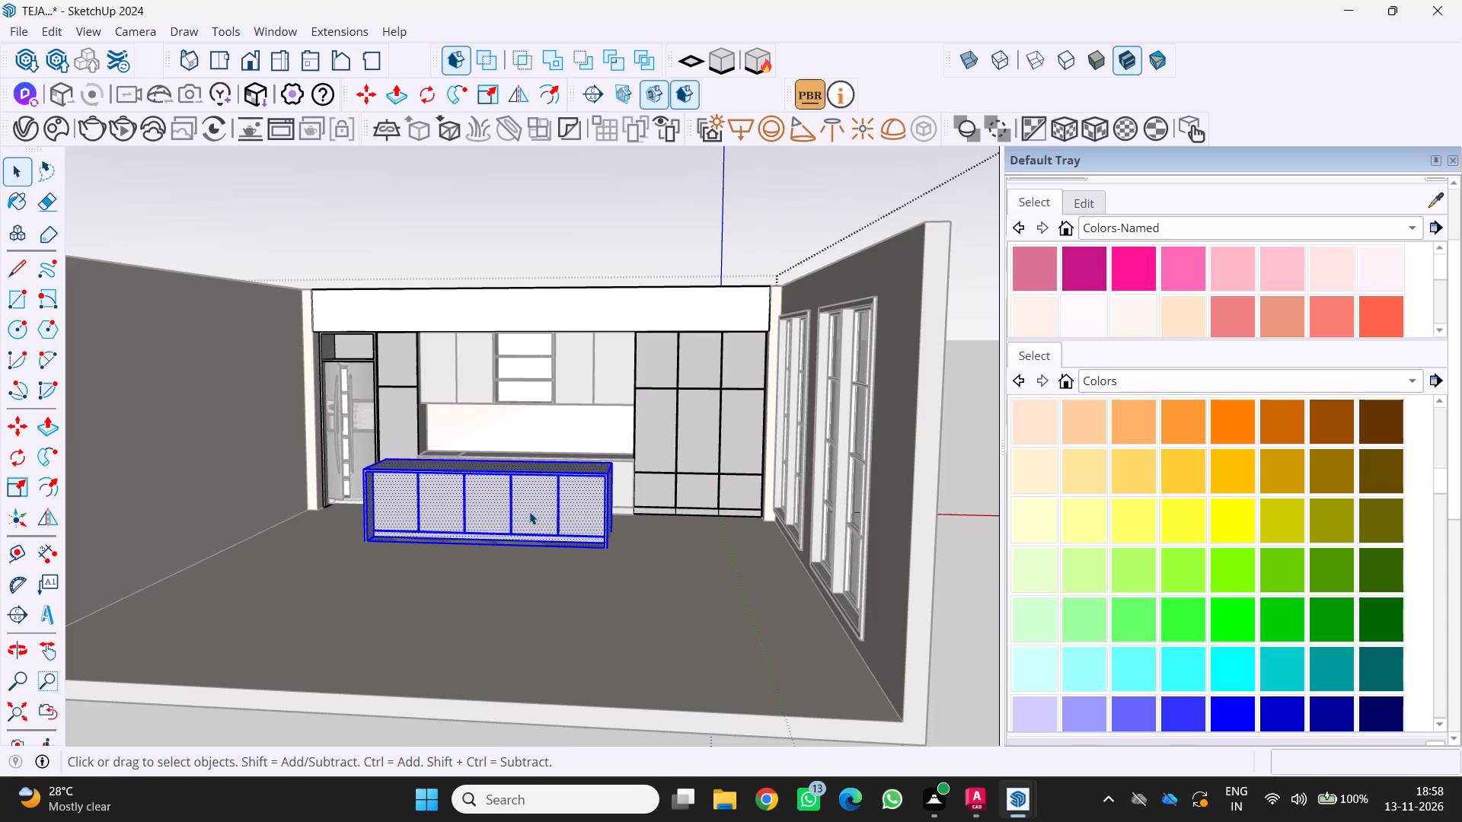
click(529, 511)
drag(1221, 425, 1195, 437)
scroll(504, 548, up, 1)
click(705, 416)
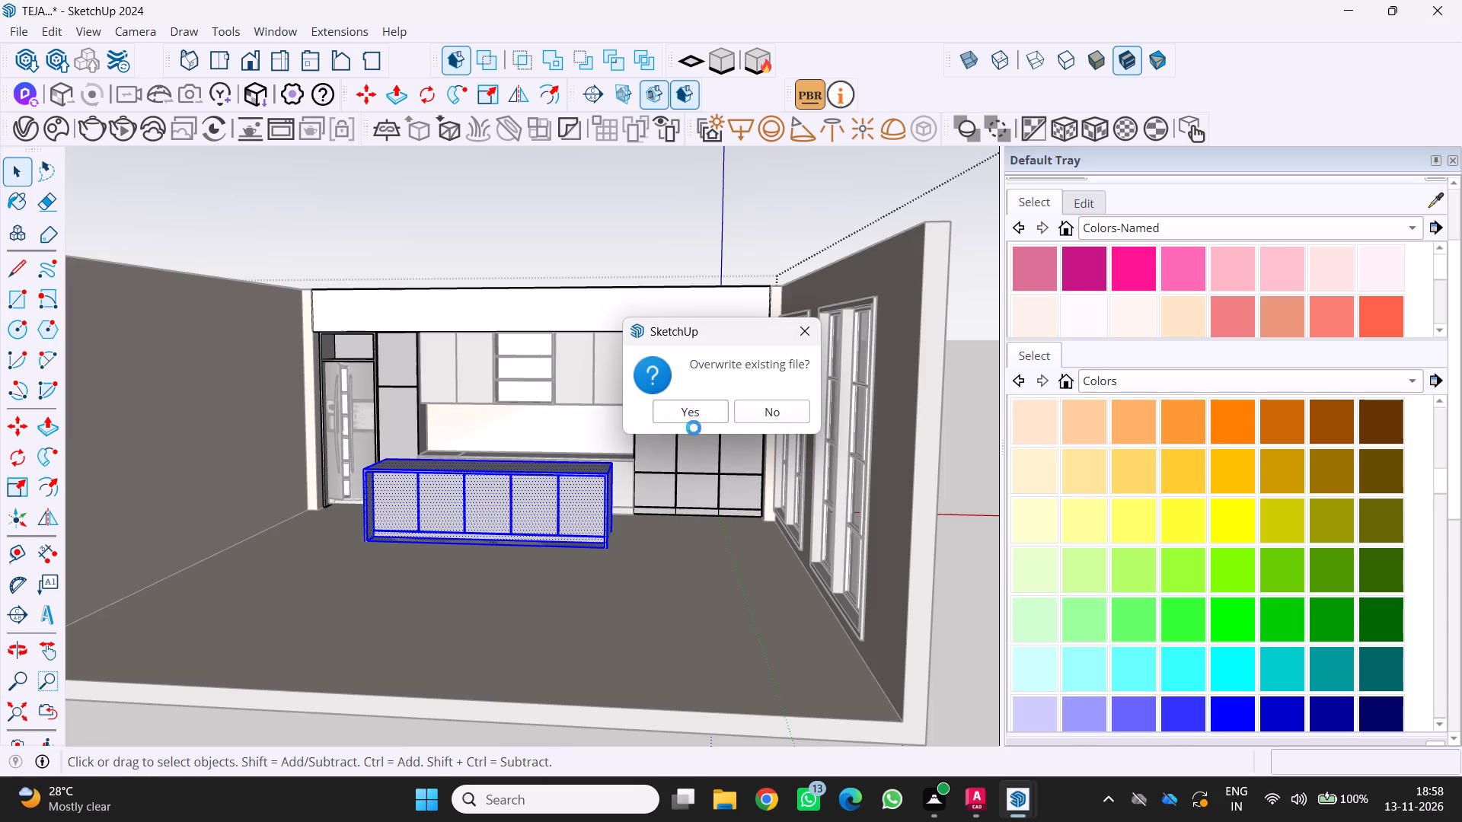
scroll(573, 511, up, 6)
click(586, 502)
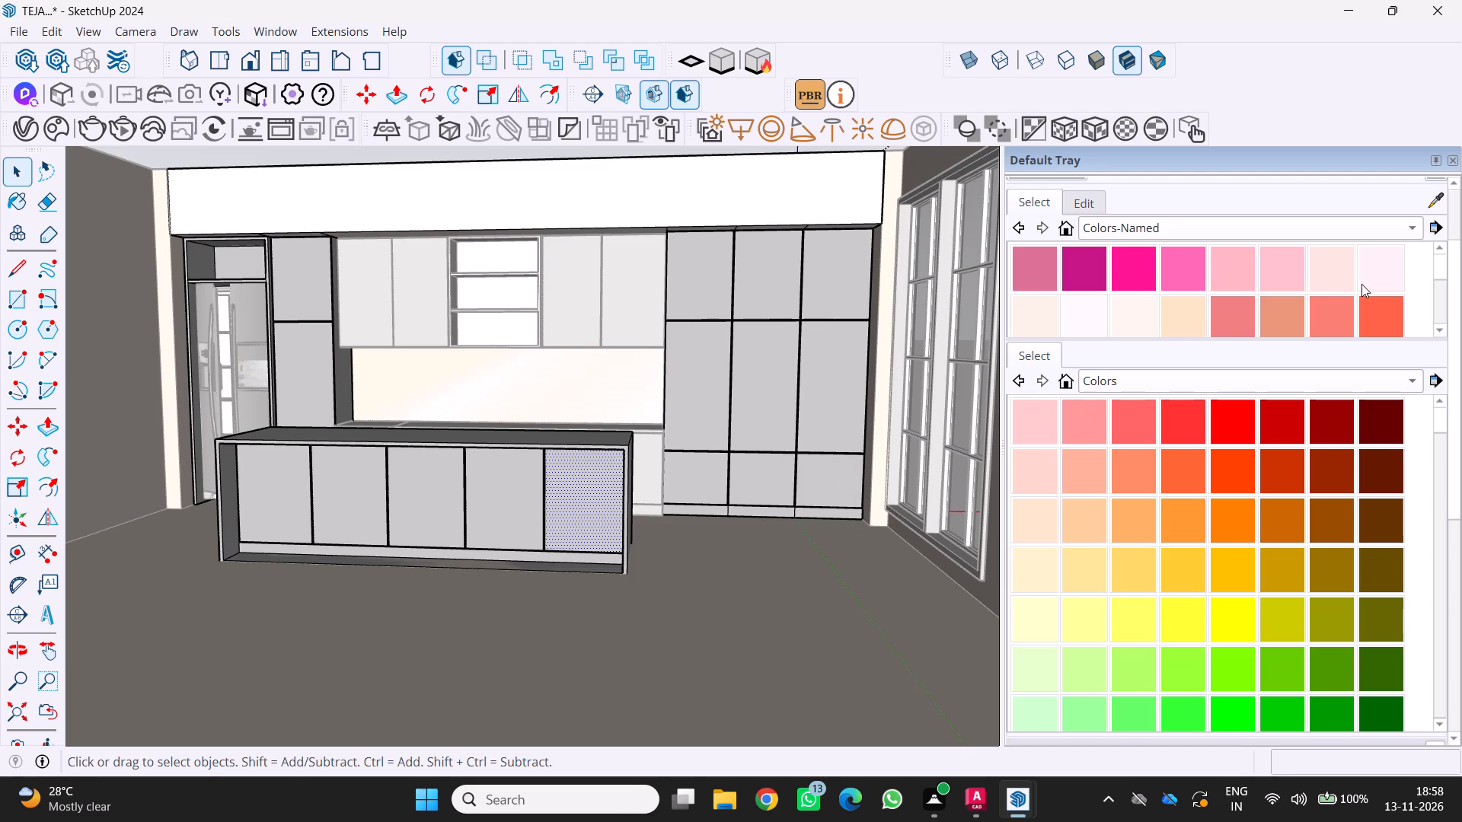
drag(1357, 320, 1373, 323)
drag(1362, 365, 1343, 368)
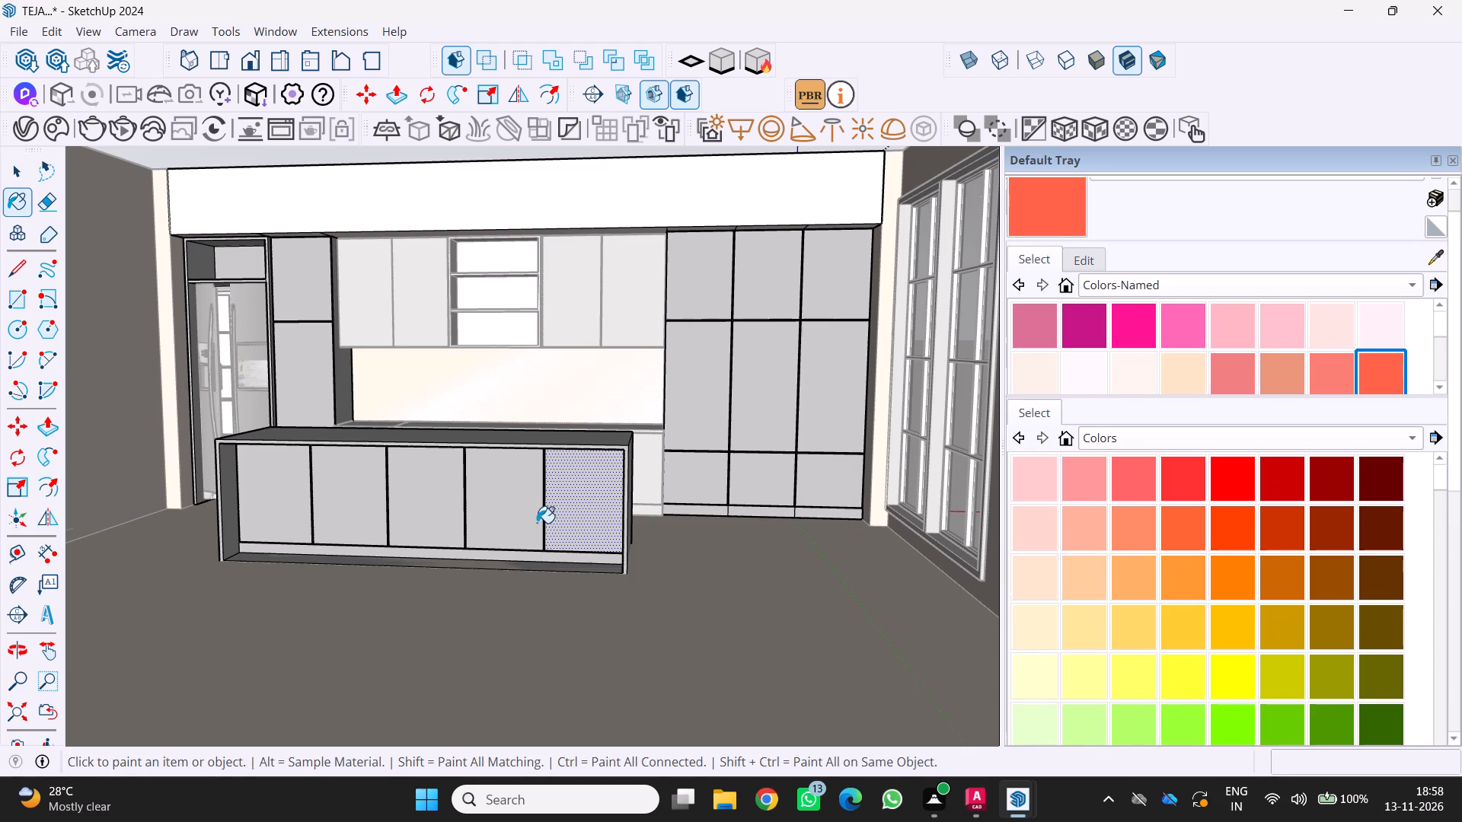
scroll(537, 518, up, 2)
click(564, 490)
click(524, 492)
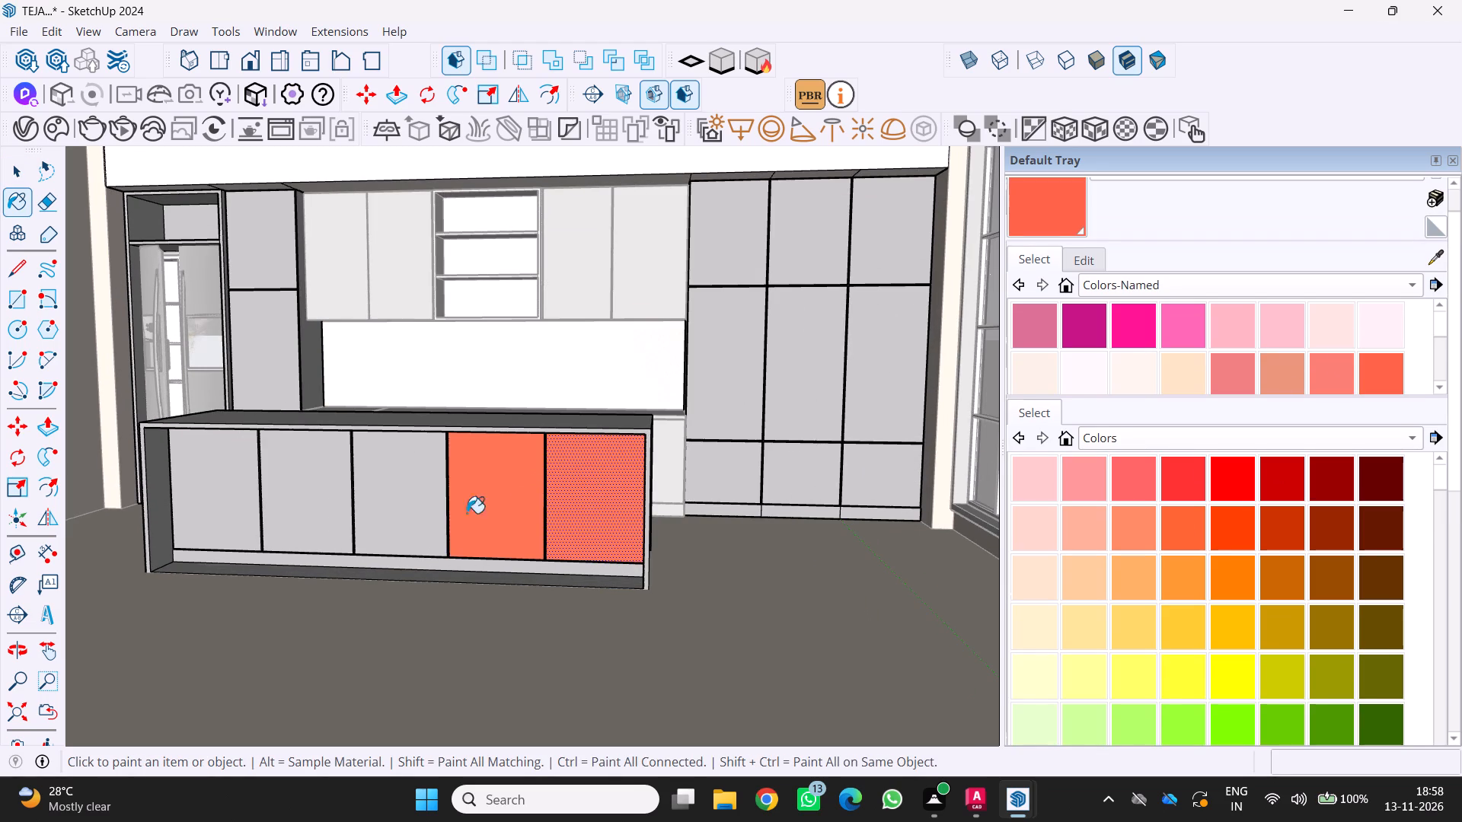
click(426, 510)
drag(294, 502, 276, 502)
click(213, 495)
scroll(325, 591, up, 3)
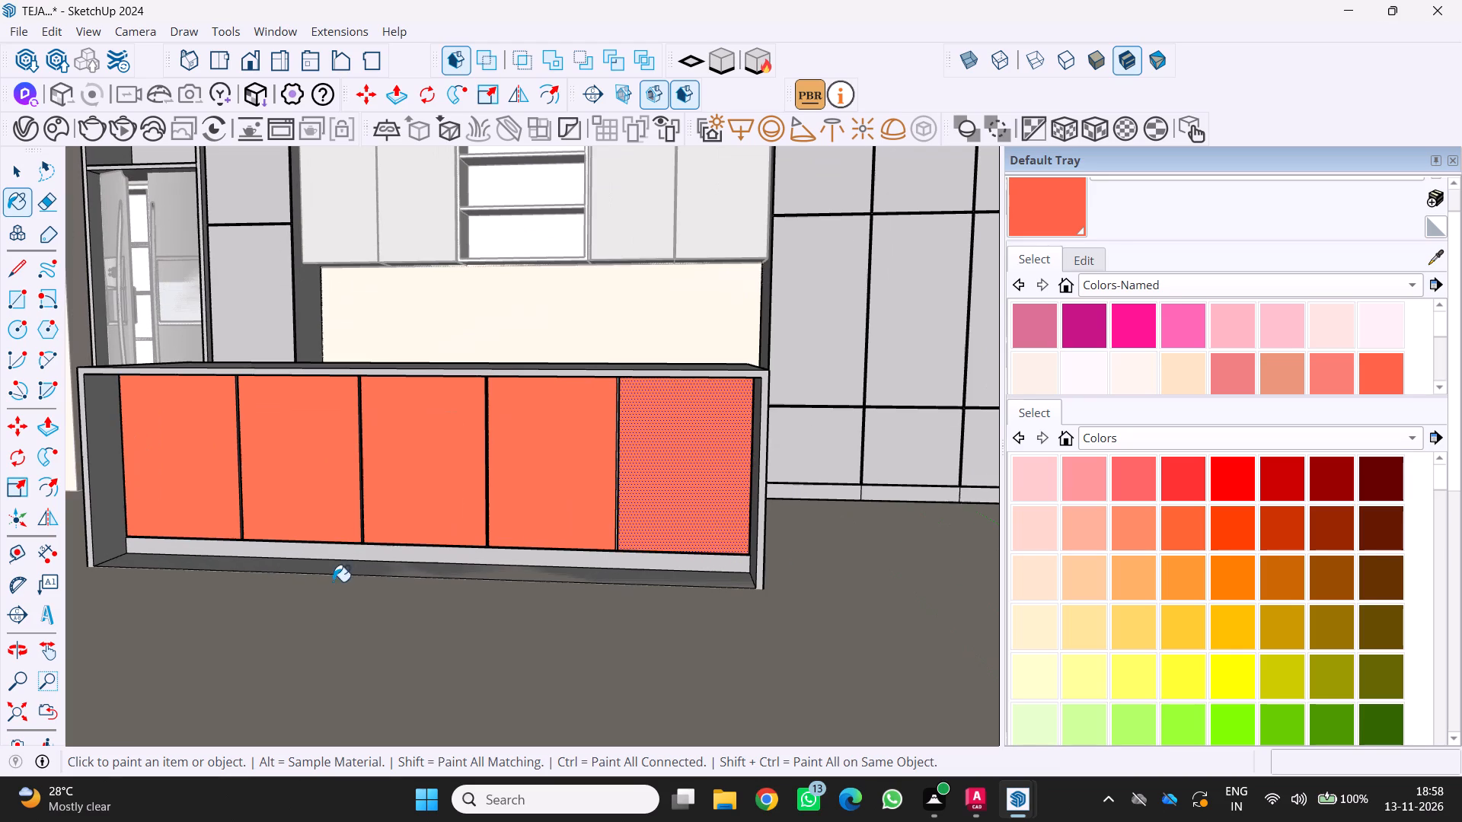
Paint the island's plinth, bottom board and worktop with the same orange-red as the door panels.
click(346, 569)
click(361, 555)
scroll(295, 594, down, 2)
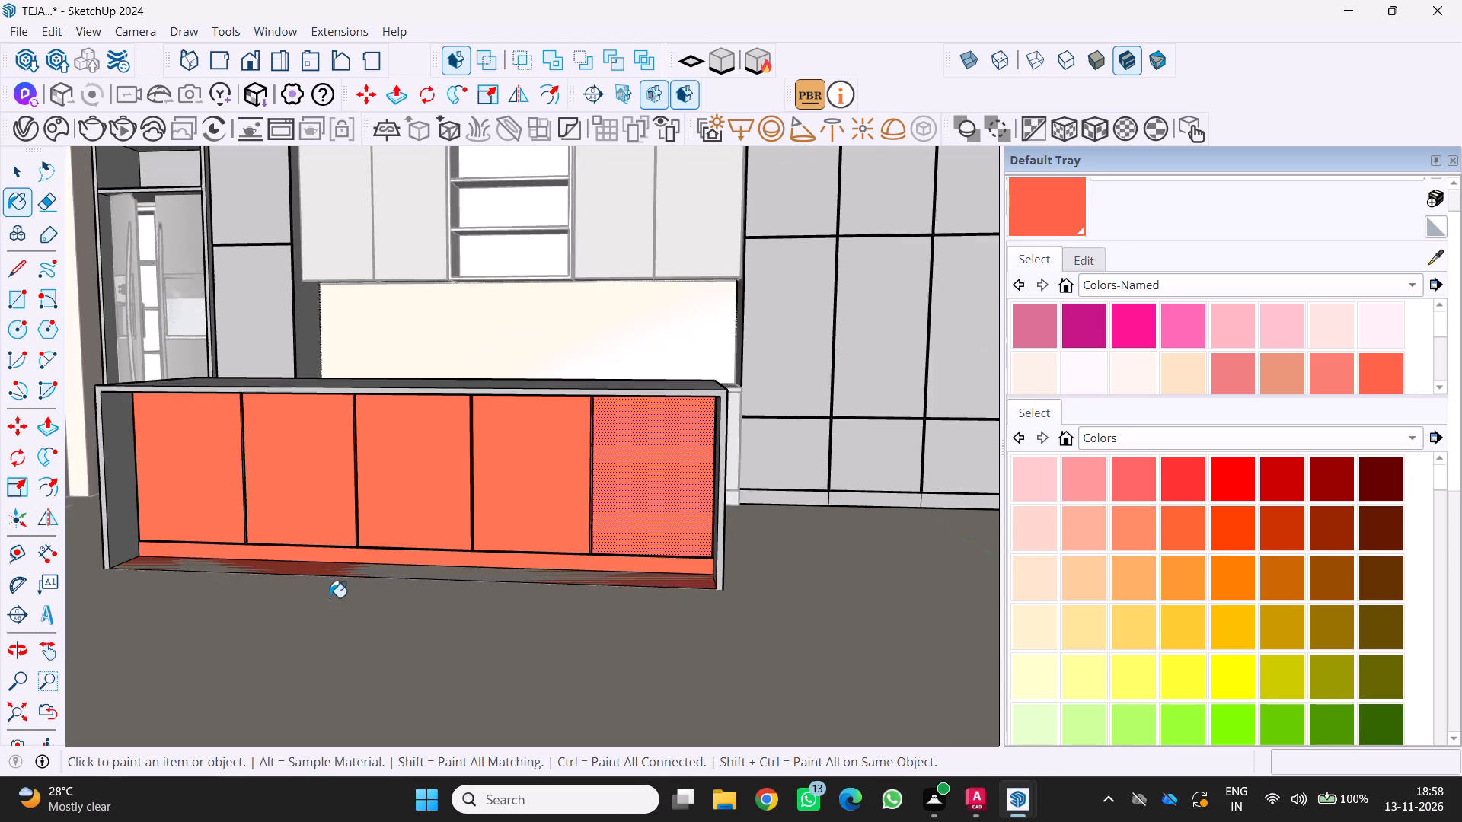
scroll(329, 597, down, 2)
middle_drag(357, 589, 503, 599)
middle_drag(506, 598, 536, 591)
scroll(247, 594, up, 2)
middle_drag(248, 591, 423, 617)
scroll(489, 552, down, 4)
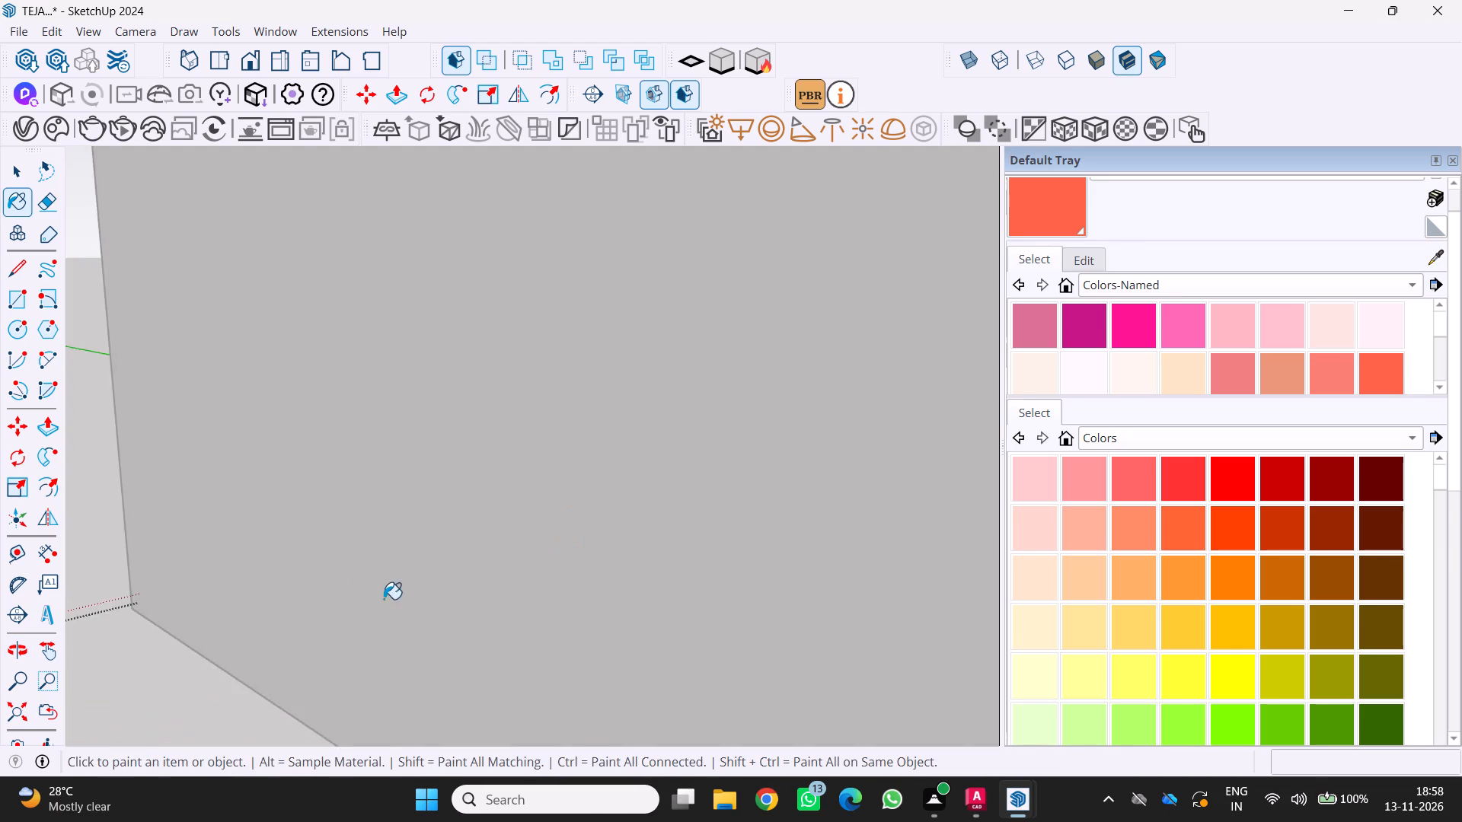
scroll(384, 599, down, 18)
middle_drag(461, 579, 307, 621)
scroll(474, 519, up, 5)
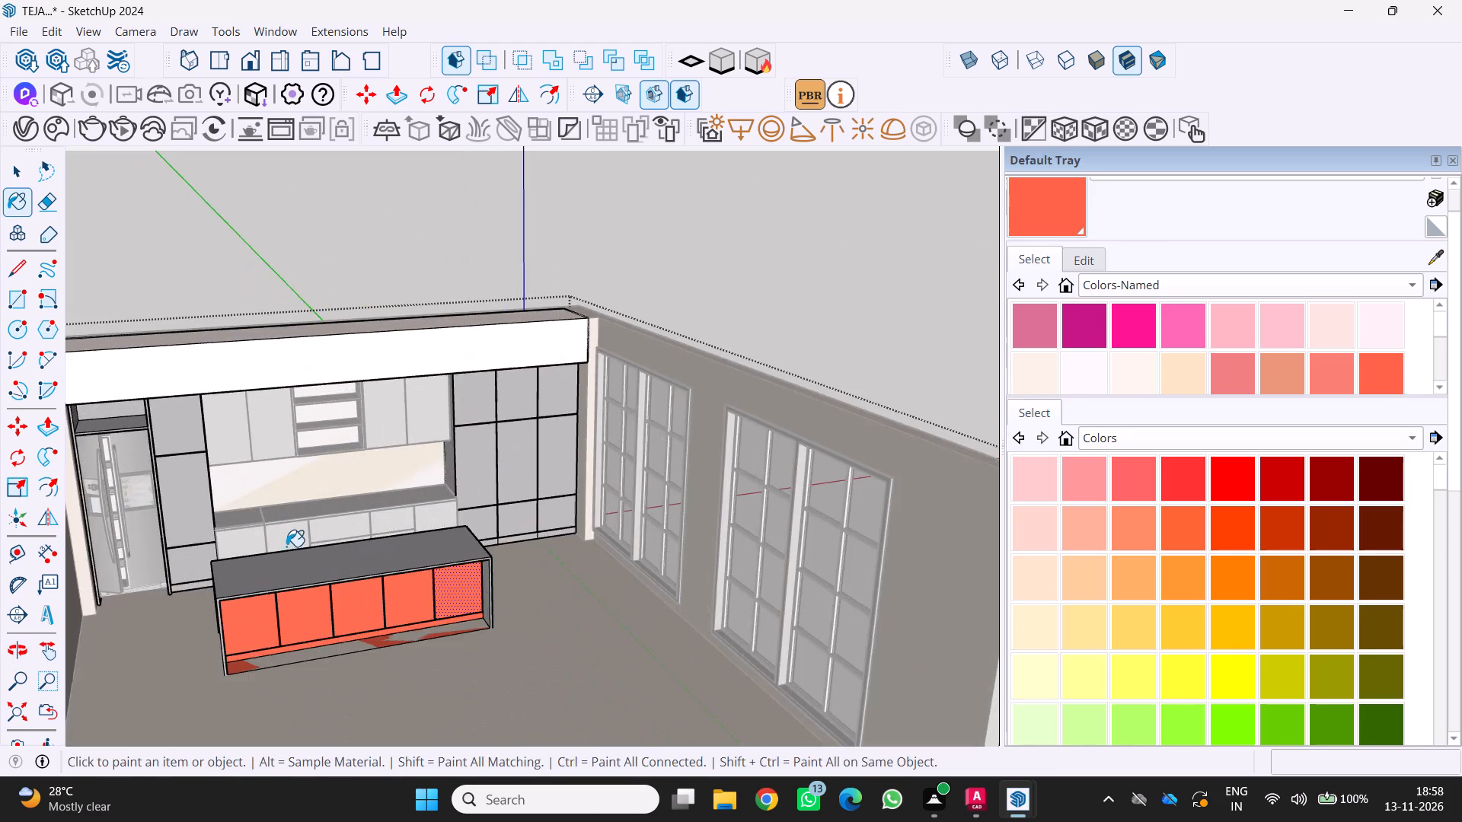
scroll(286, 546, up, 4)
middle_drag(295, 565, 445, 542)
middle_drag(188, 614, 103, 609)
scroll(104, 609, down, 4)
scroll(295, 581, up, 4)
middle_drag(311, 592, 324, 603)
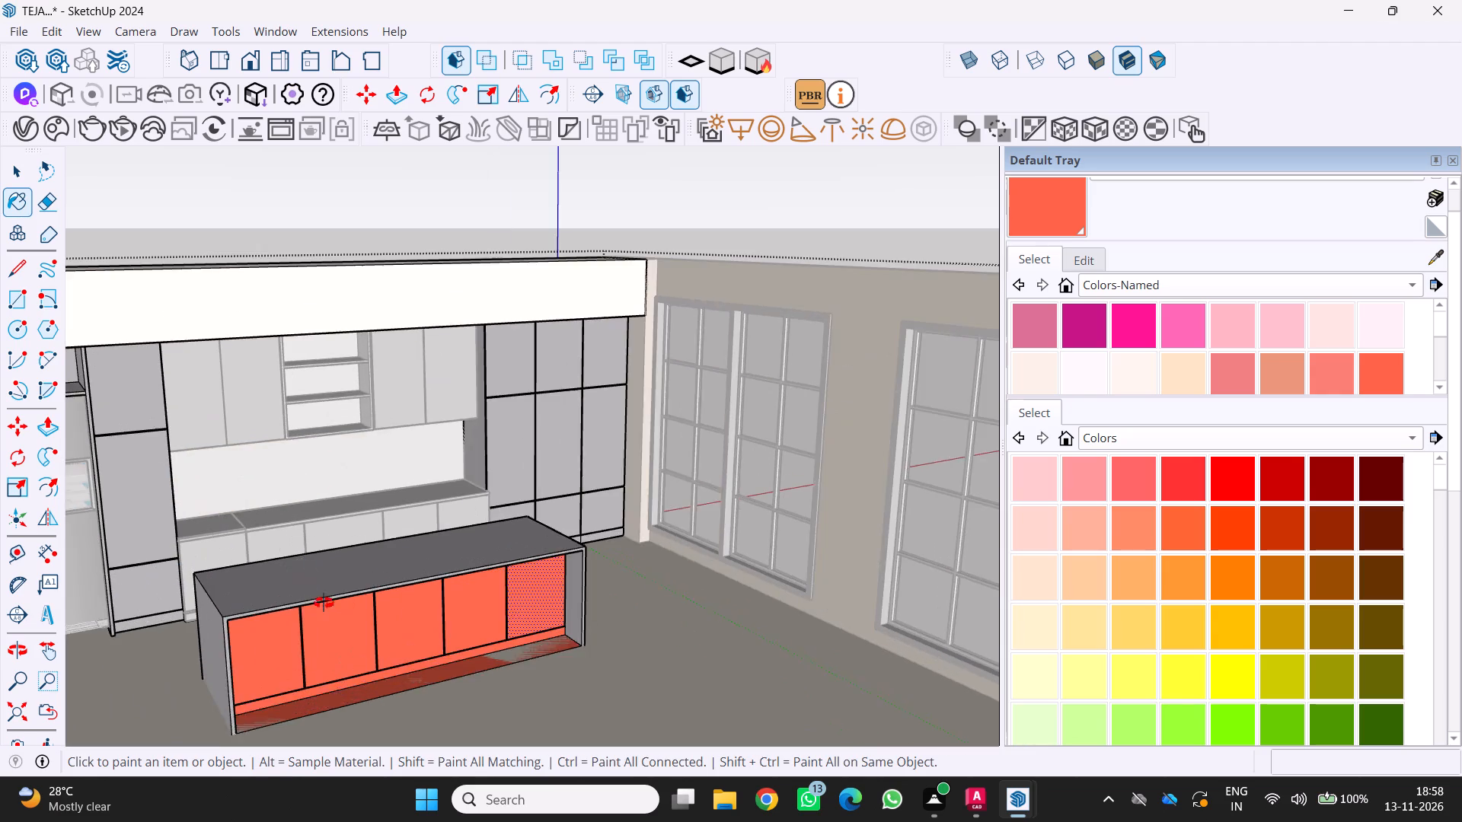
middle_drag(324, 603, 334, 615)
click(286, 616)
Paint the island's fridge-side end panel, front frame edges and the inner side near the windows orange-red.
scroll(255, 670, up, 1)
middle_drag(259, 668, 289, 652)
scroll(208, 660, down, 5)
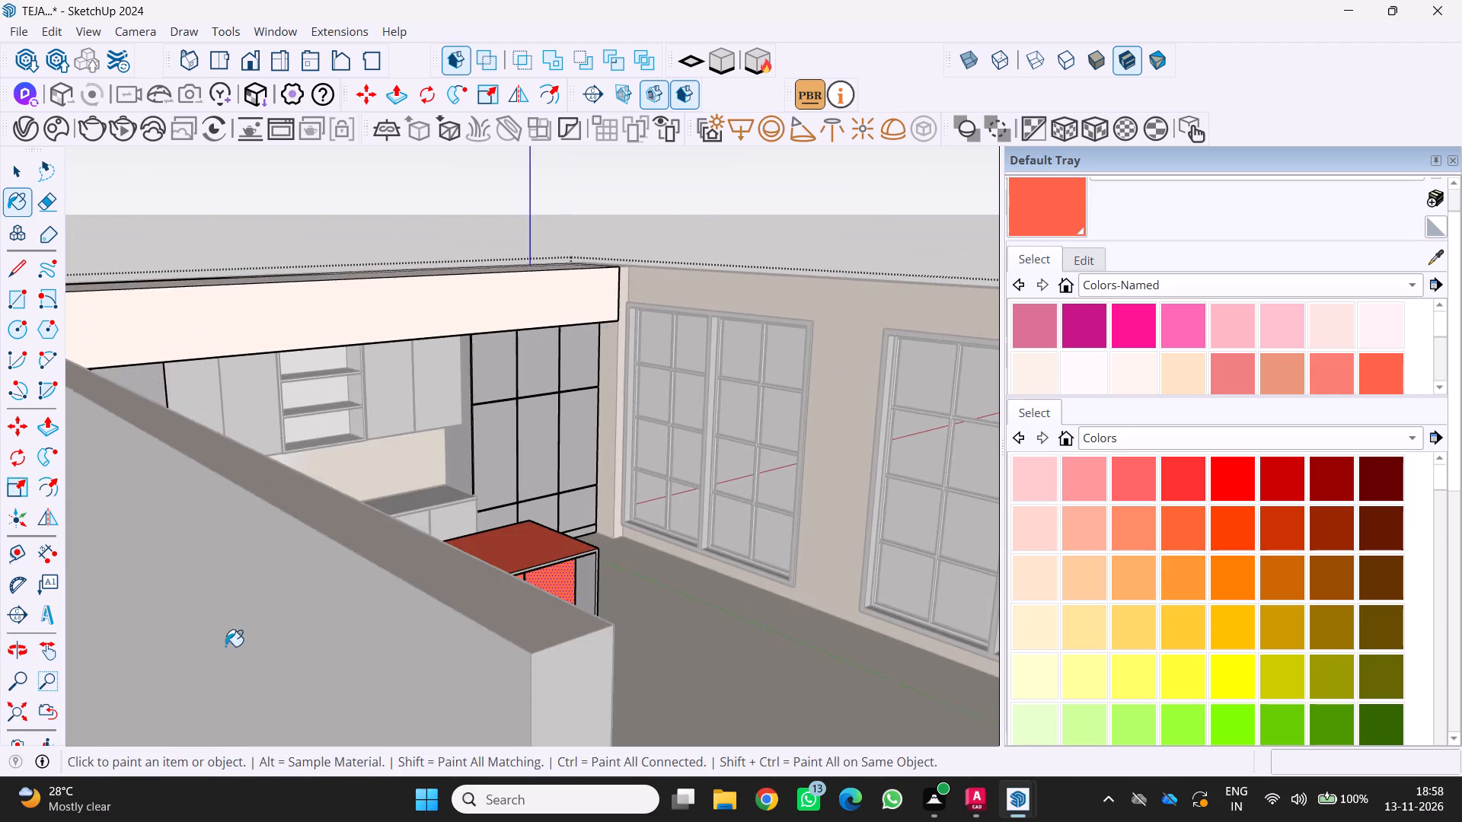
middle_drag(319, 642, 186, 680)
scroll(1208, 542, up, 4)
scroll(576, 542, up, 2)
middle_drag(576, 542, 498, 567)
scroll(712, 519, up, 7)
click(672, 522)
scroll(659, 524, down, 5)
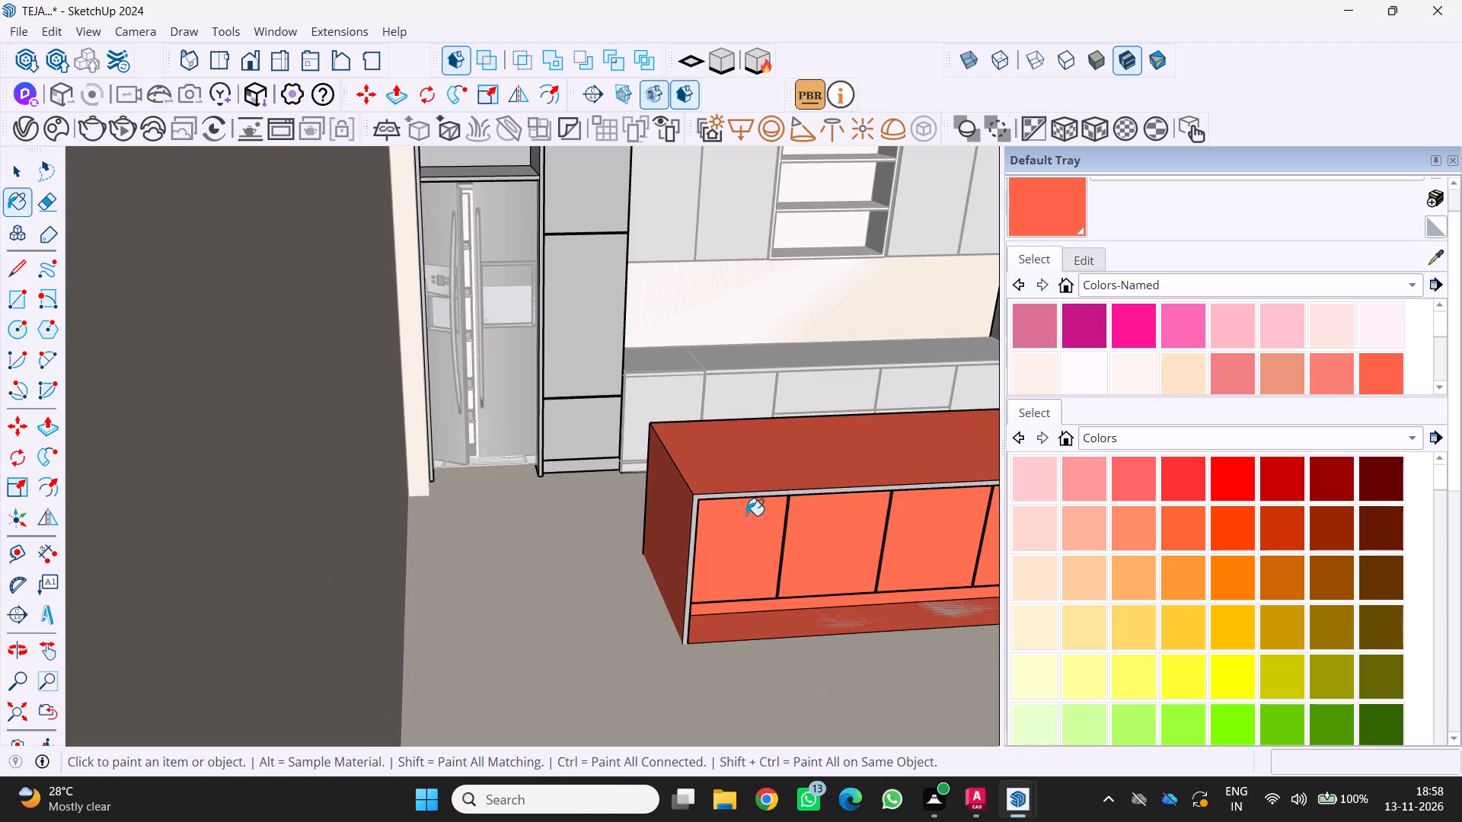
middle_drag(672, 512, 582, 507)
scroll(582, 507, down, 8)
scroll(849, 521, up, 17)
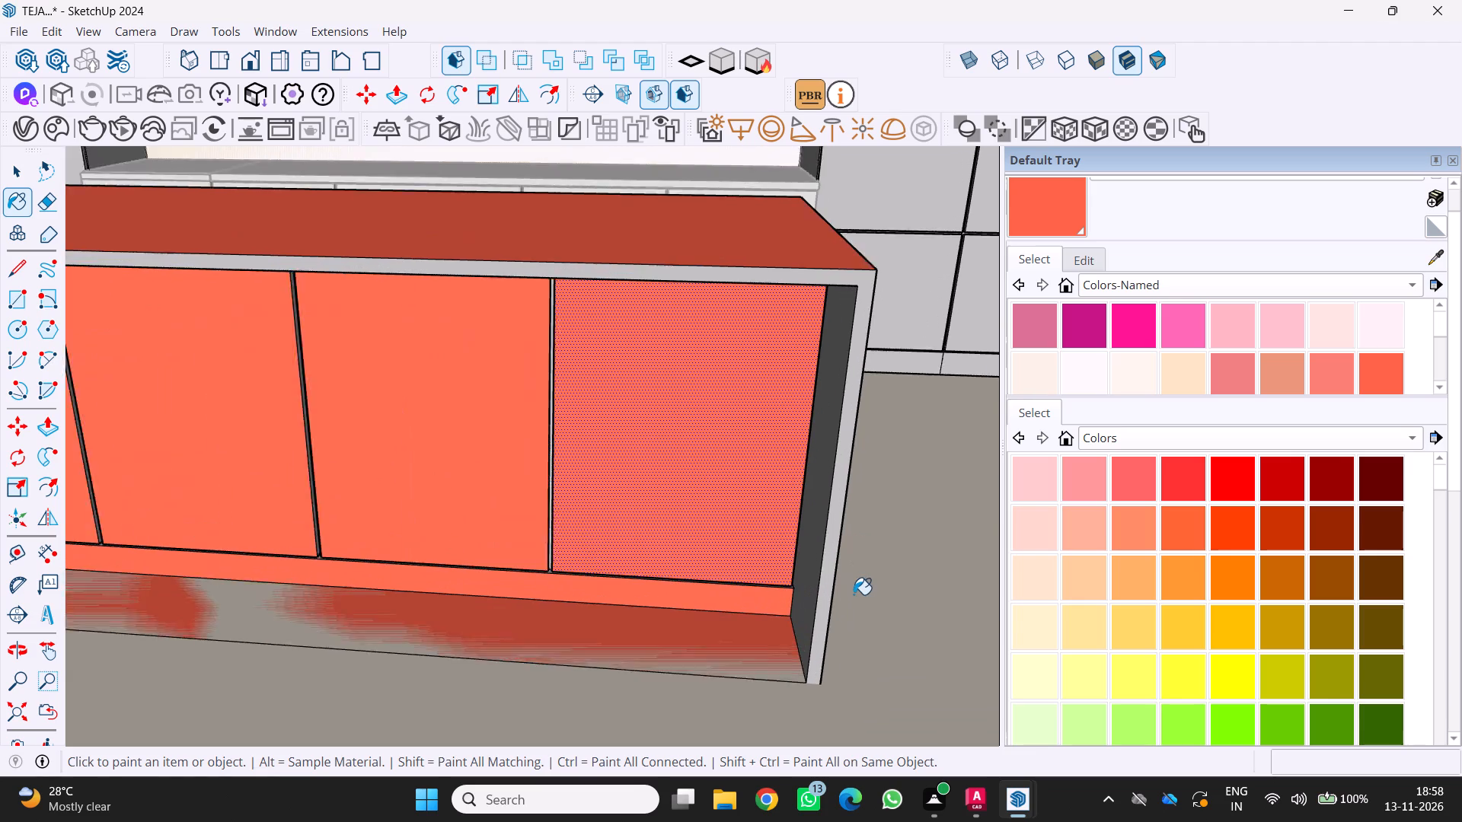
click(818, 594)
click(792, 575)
Examine the orange-red island within the whole room from several angles and distances.
scroll(794, 577, down, 11)
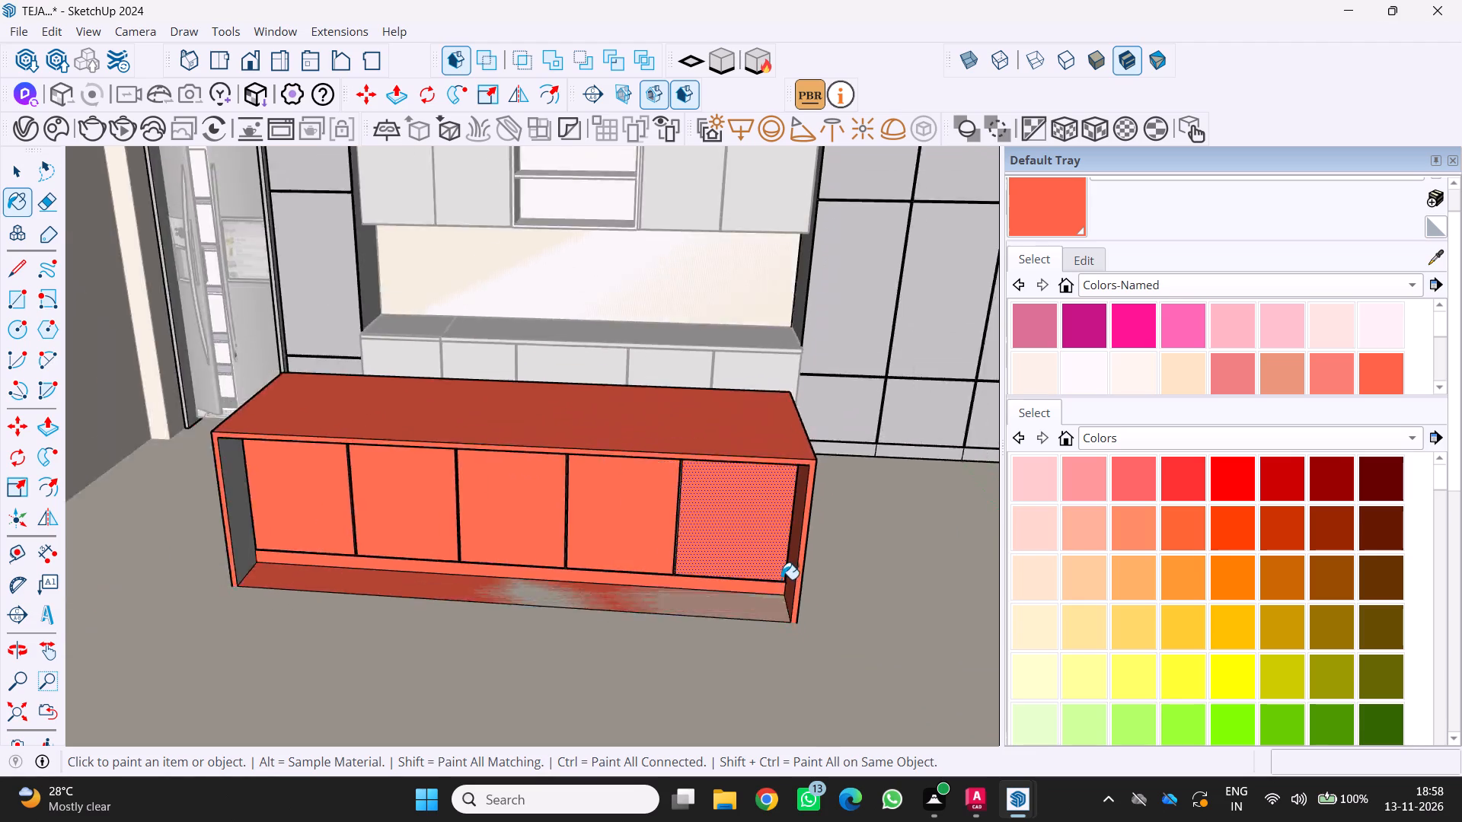
scroll(781, 579, down, 3)
scroll(713, 596, down, 3)
middle_drag(603, 594, 752, 626)
middle_click(753, 626)
middle_click(753, 626)
scroll(621, 612, down, 5)
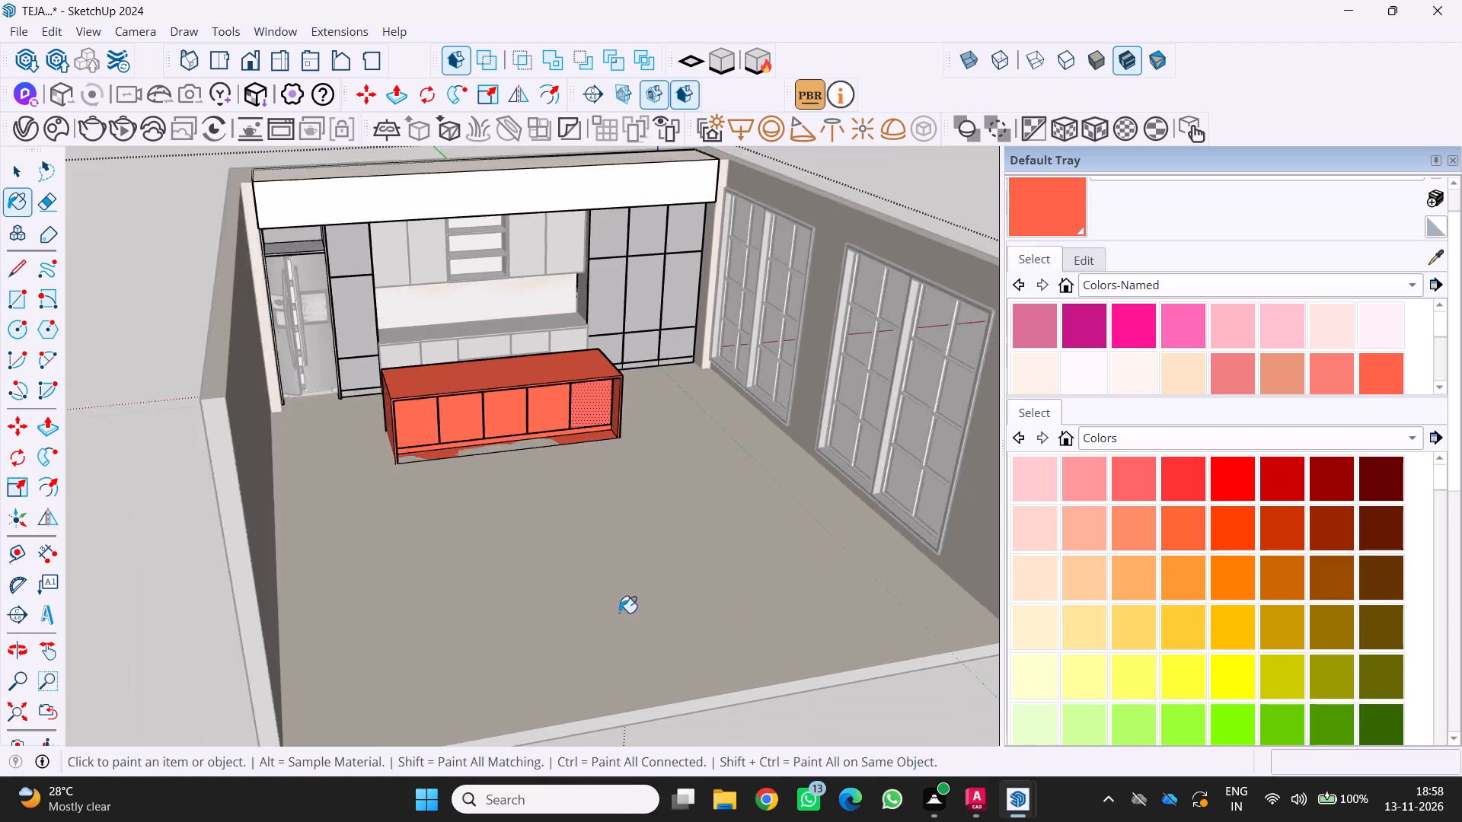
middle_drag(623, 604, 487, 646)
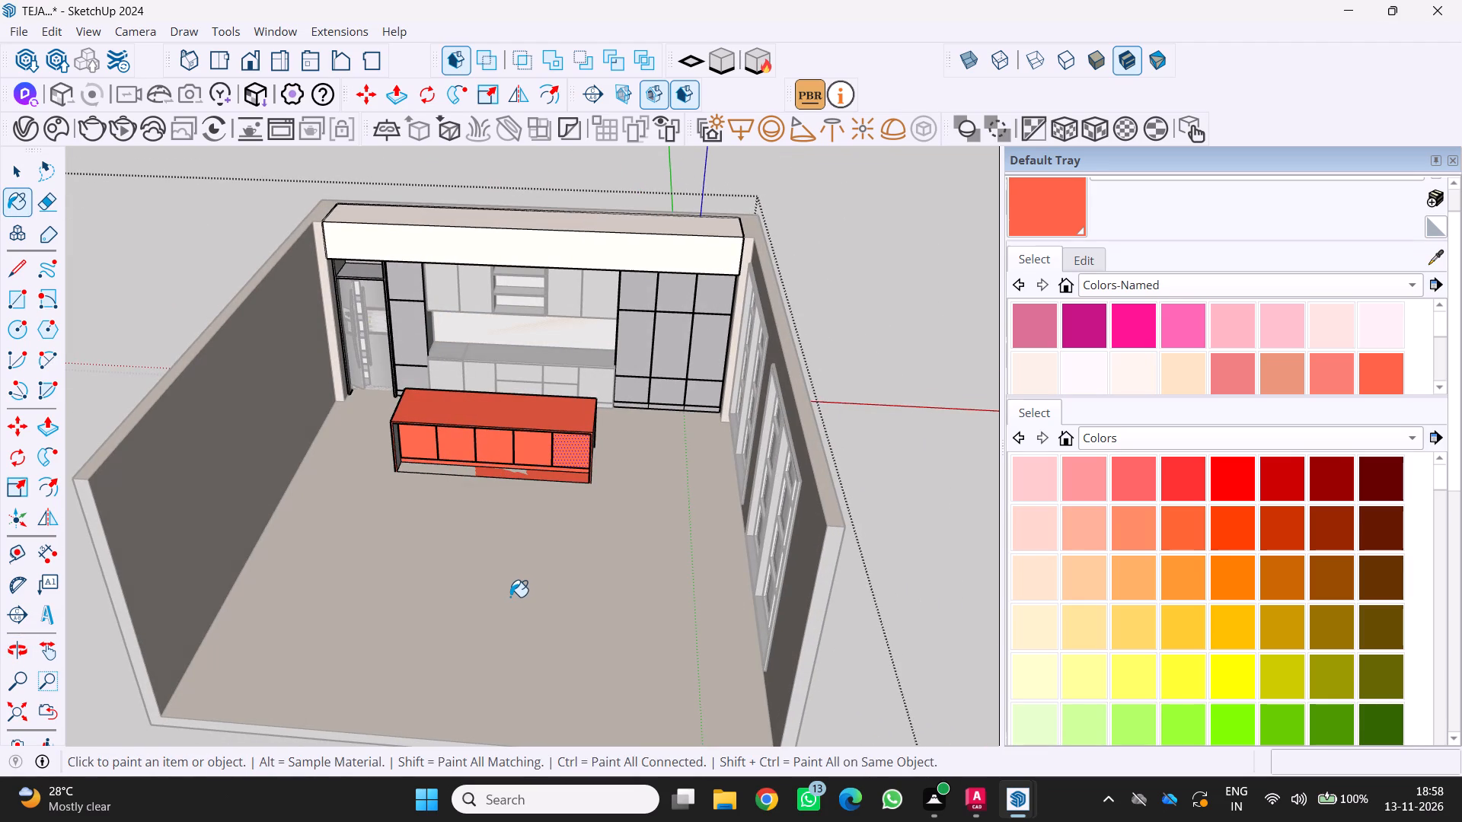
middle_drag(506, 599, 542, 661)
scroll(522, 649, down, 4)
scroll(490, 534, up, 3)
middle_drag(476, 467, 433, 505)
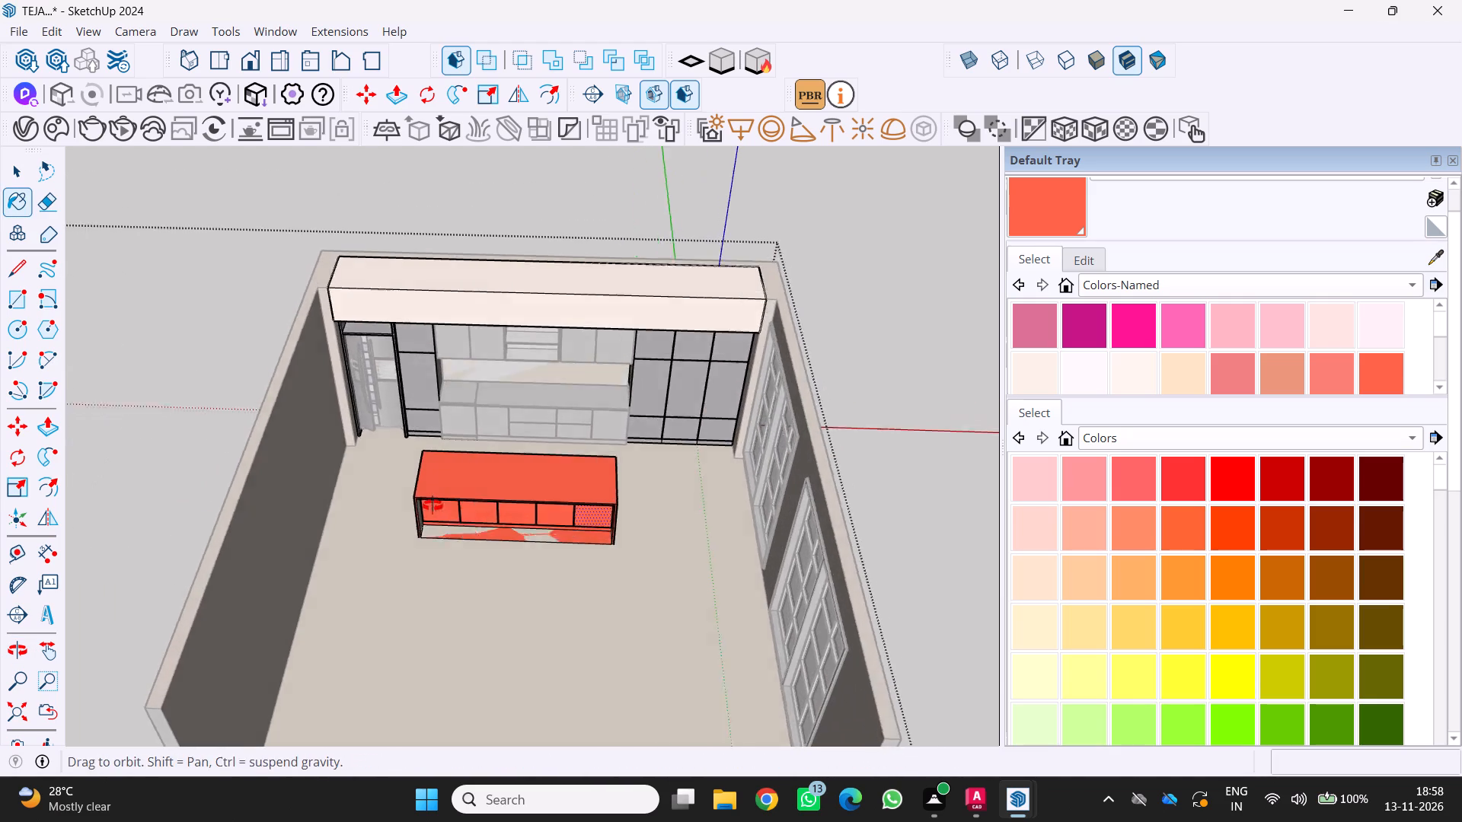
middle_drag(433, 505, 408, 529)
scroll(492, 458, down, 6)
middle_drag(1175, 629, 1196, 563)
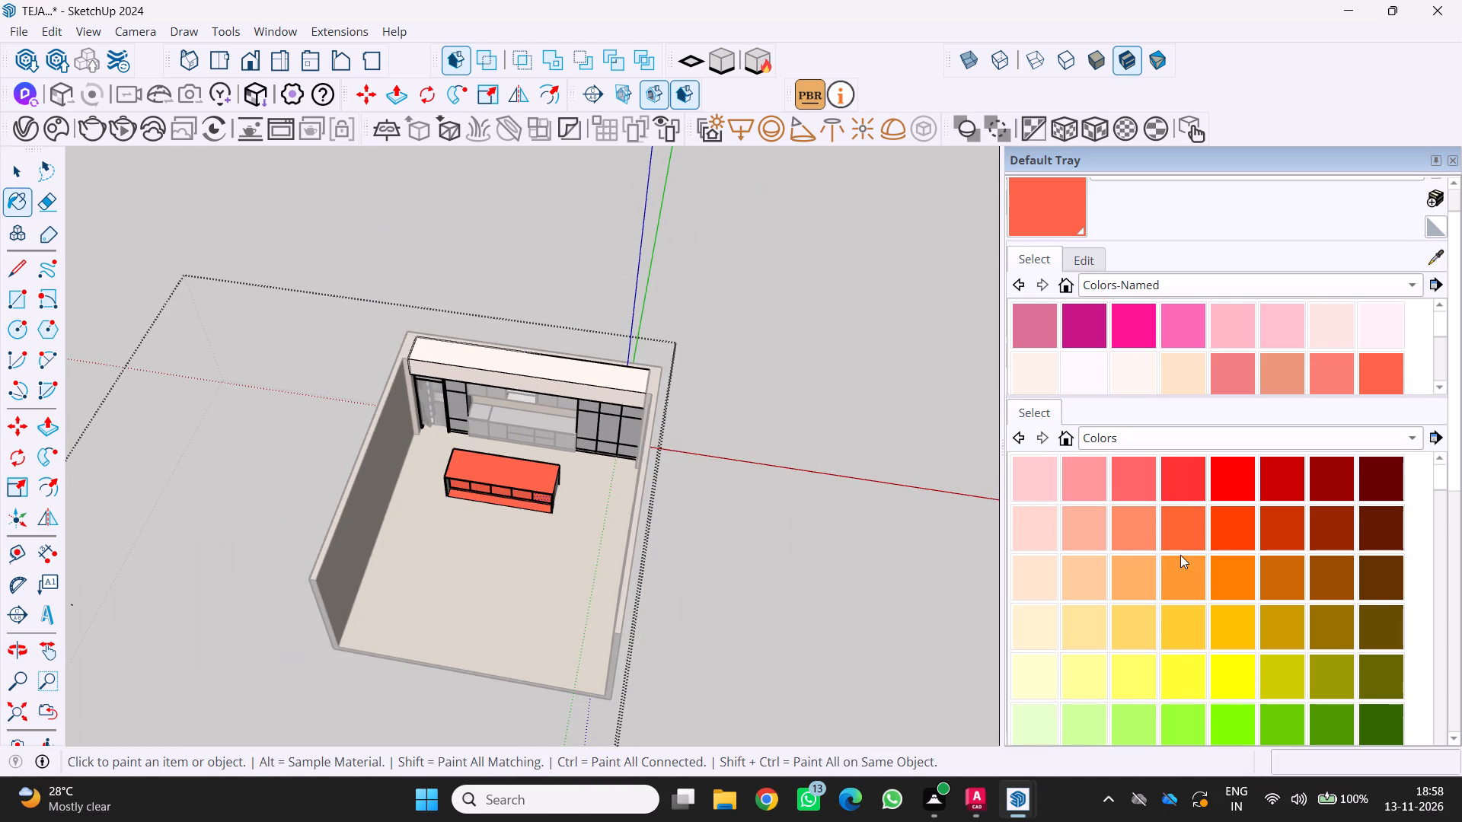
Repaint the island's worktop, five front door panels and plinth with the light peach from Colors-Named.
click(1184, 384)
scroll(641, 551, up, 1)
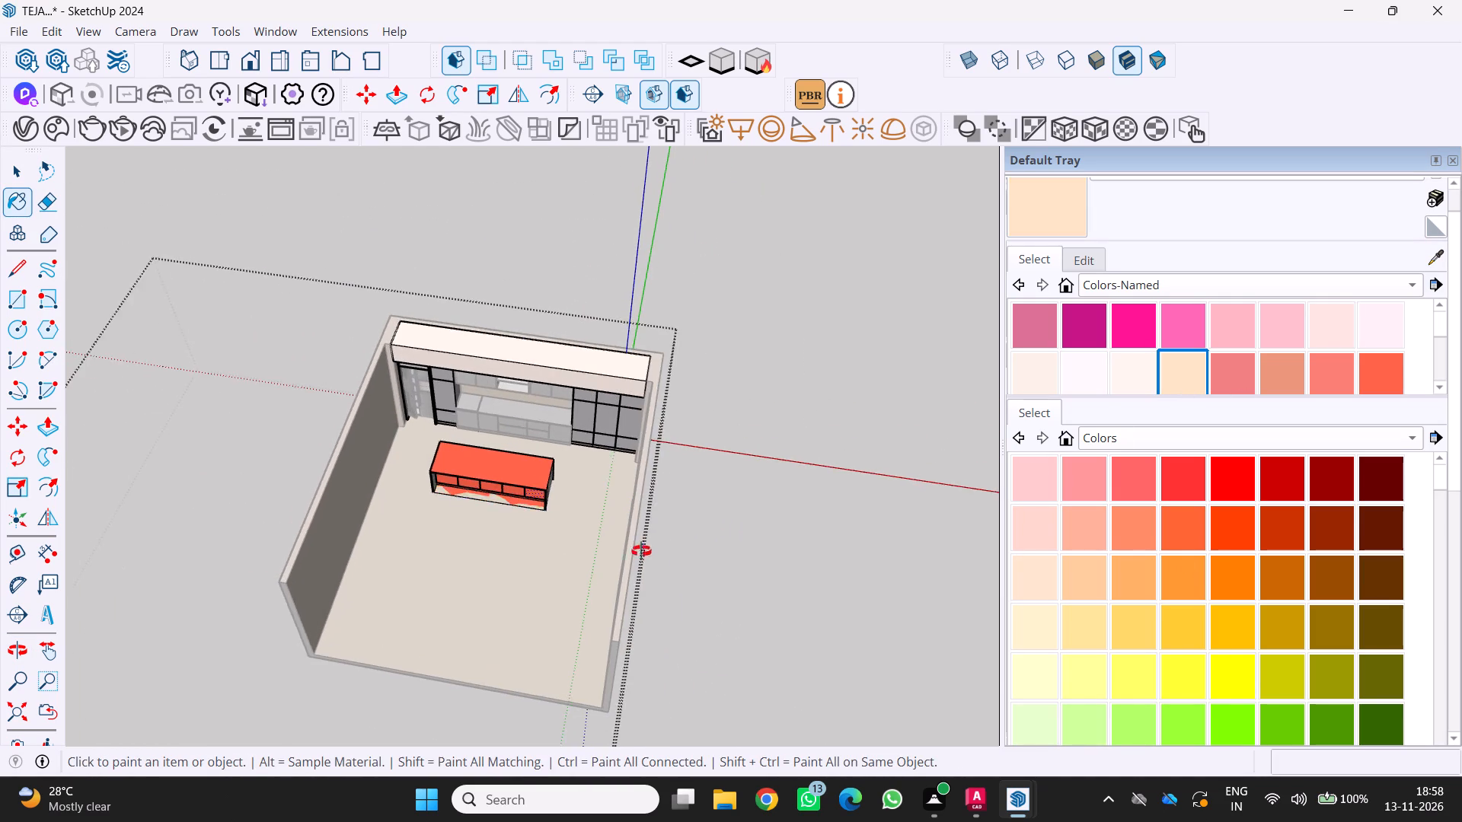
middle_drag(641, 551, 921, 436)
scroll(449, 550, up, 8)
middle_drag(507, 469, 378, 472)
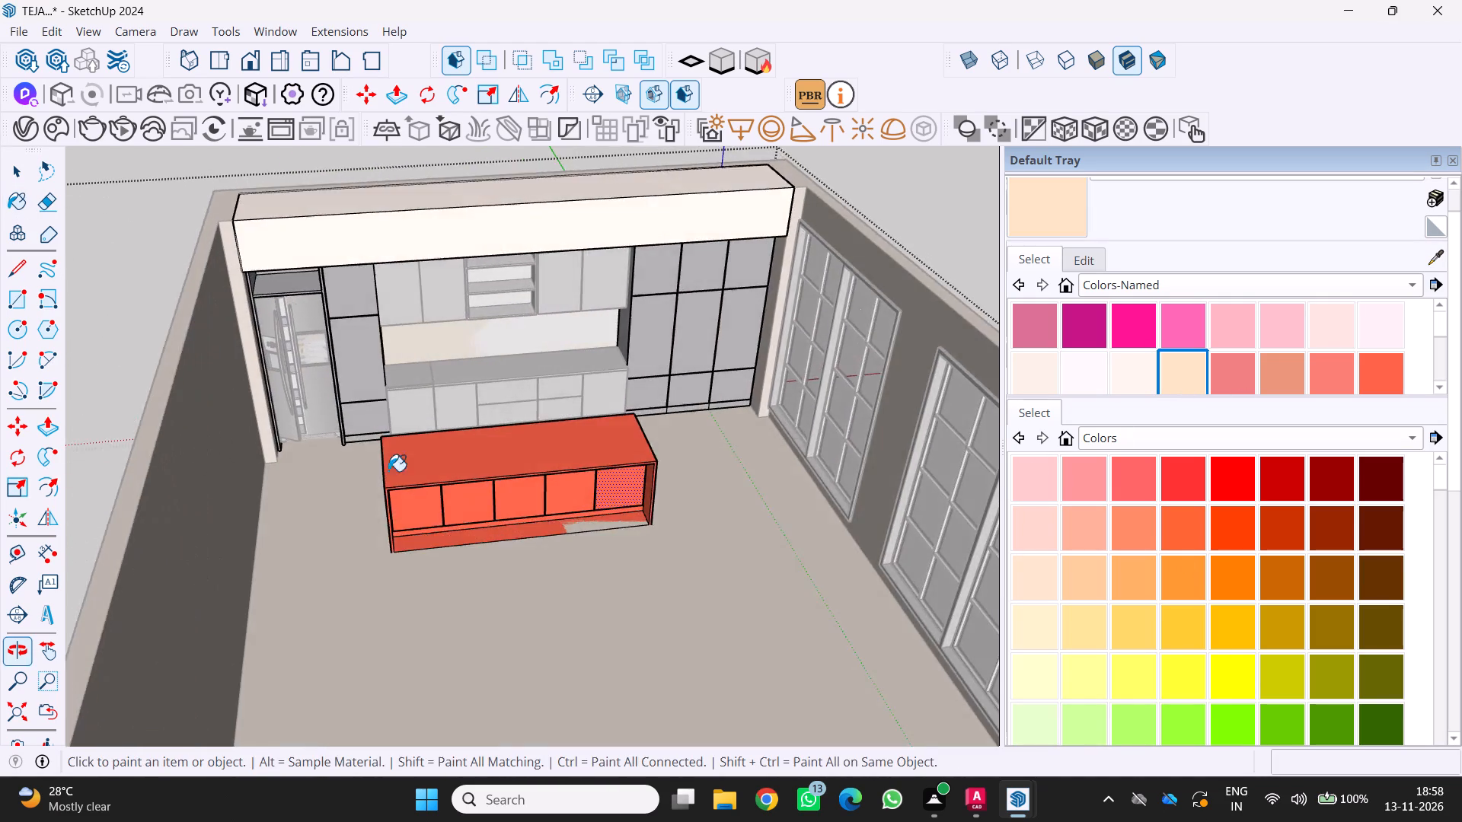
scroll(421, 467, up, 4)
click(446, 451)
click(456, 524)
scroll(506, 562, up, 2)
middle_drag(506, 558, 501, 527)
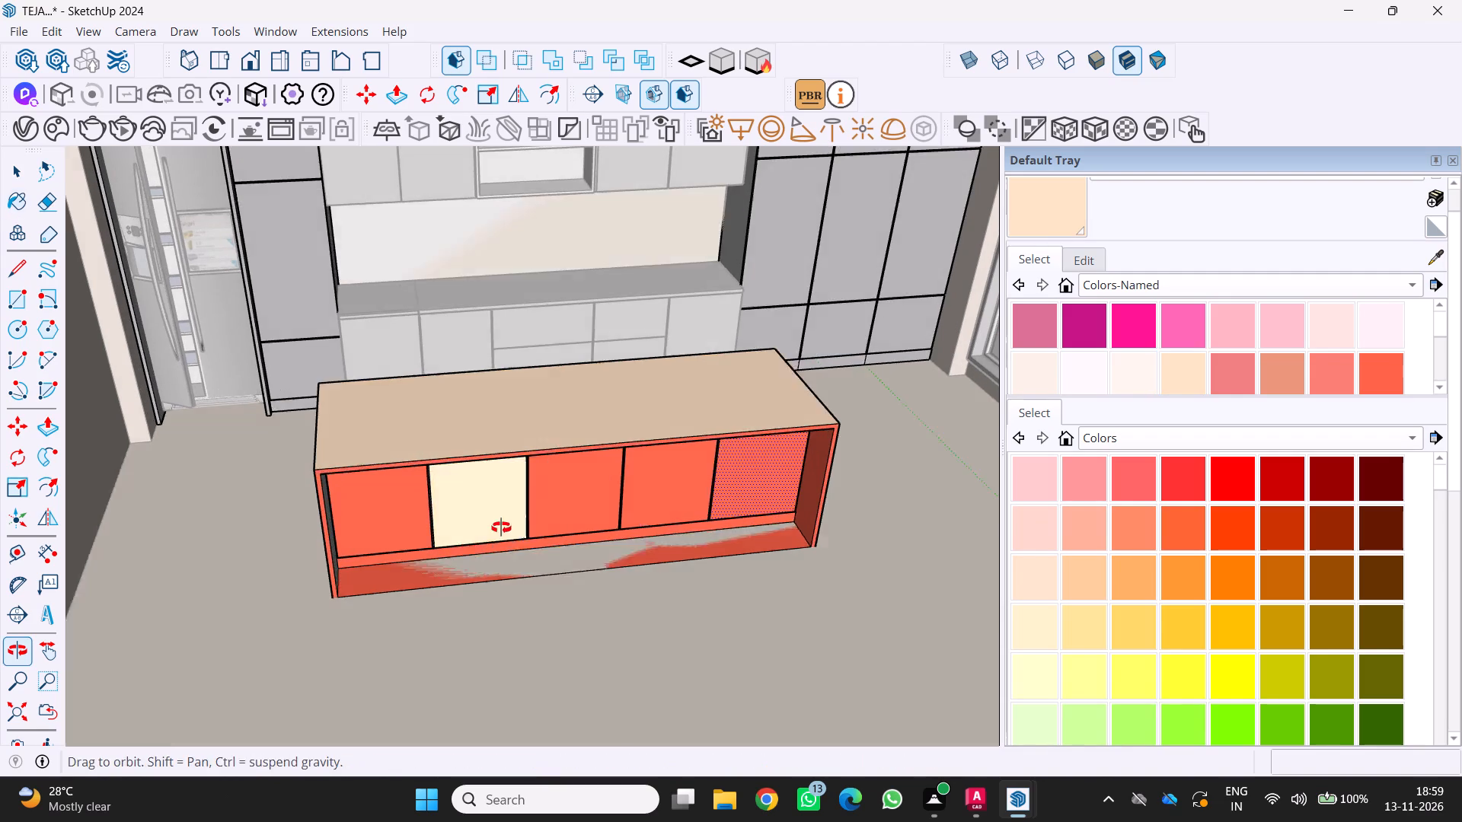
middle_drag(501, 527, 496, 508)
click(544, 473)
scroll(646, 472, up, 1)
click(647, 472)
click(765, 457)
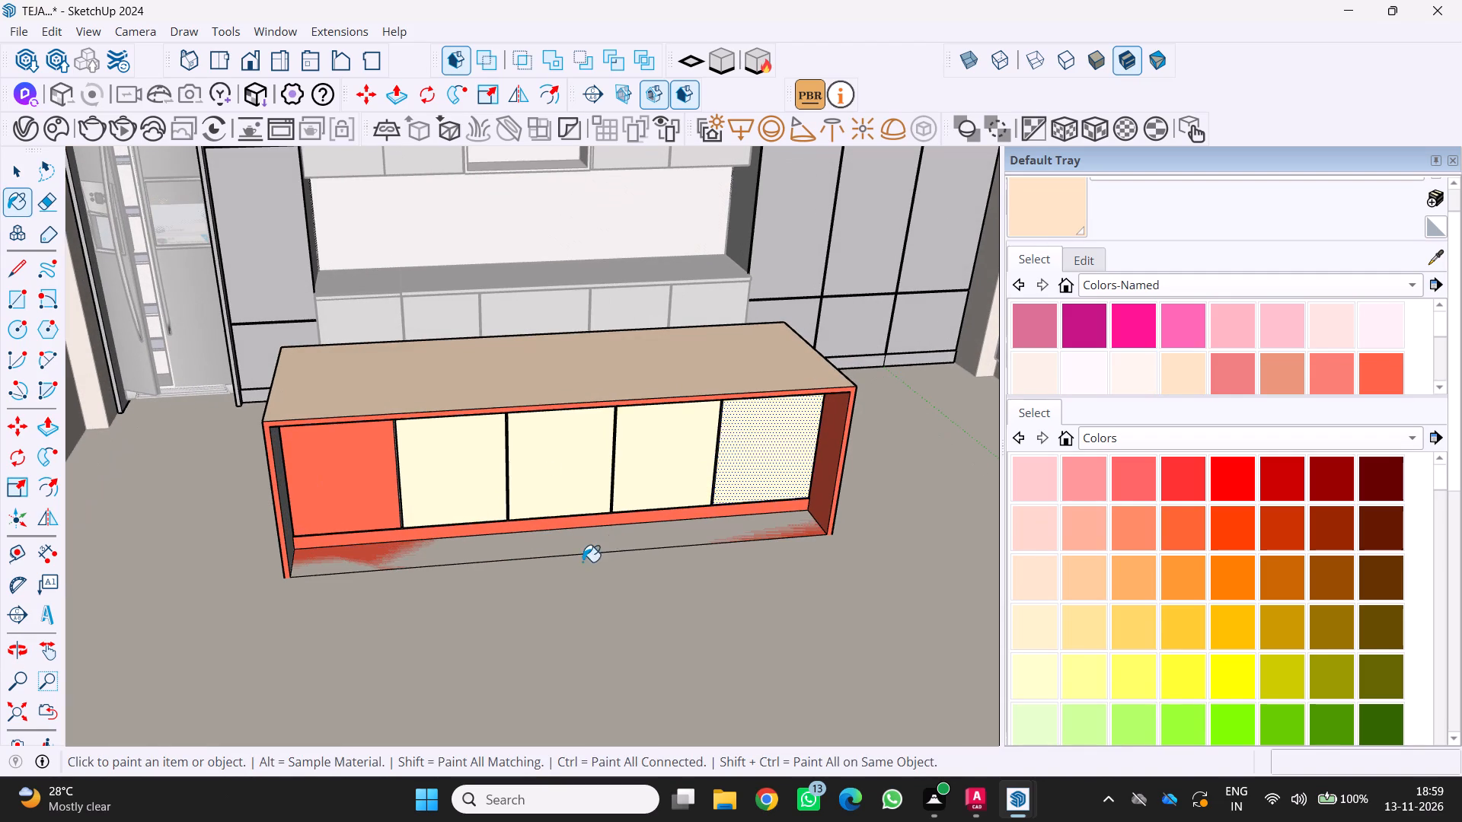
scroll(558, 562, up, 3)
click(564, 519)
click(327, 522)
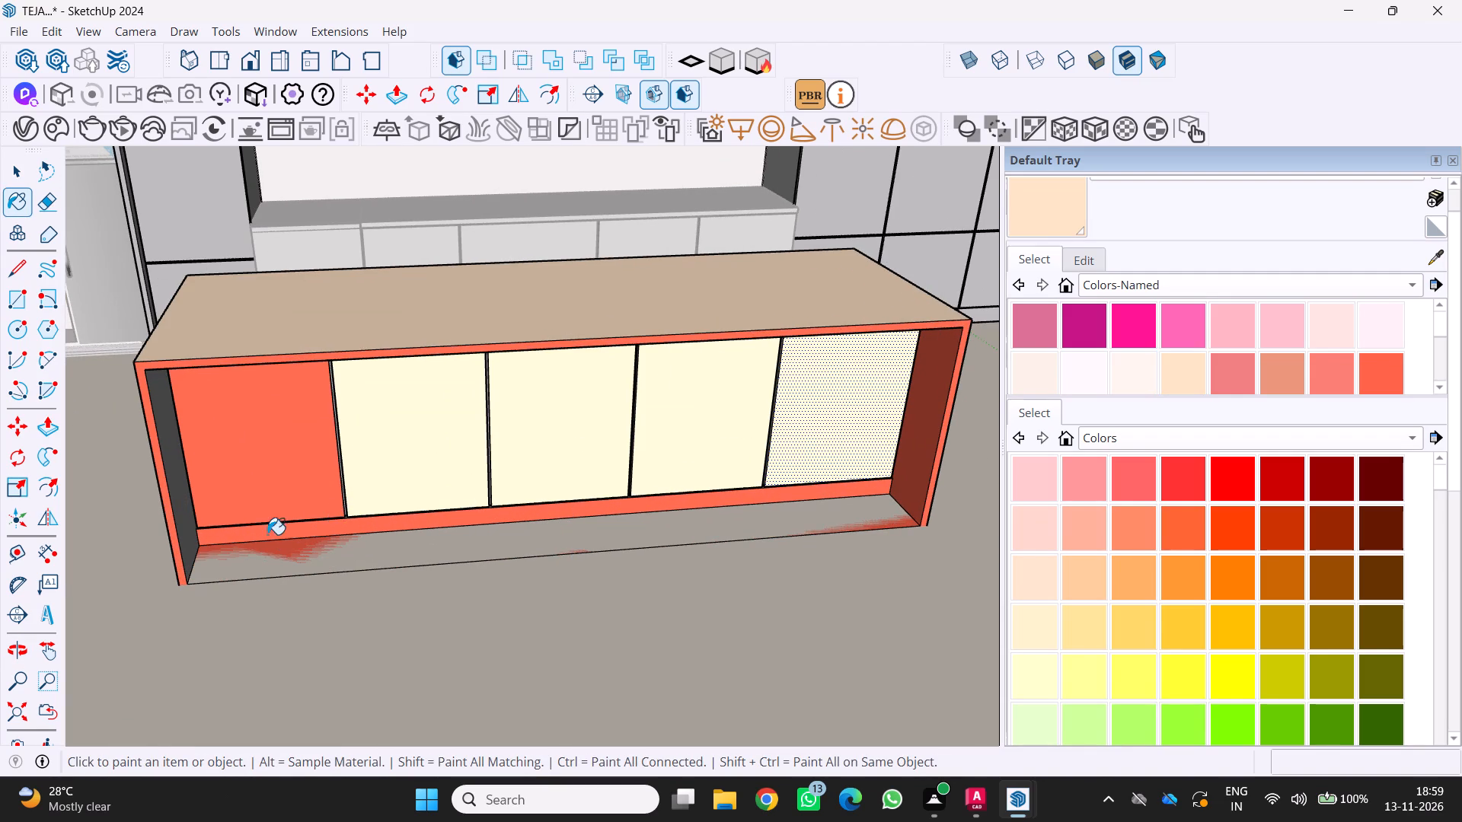
click(261, 499)
scroll(420, 559, up, 7)
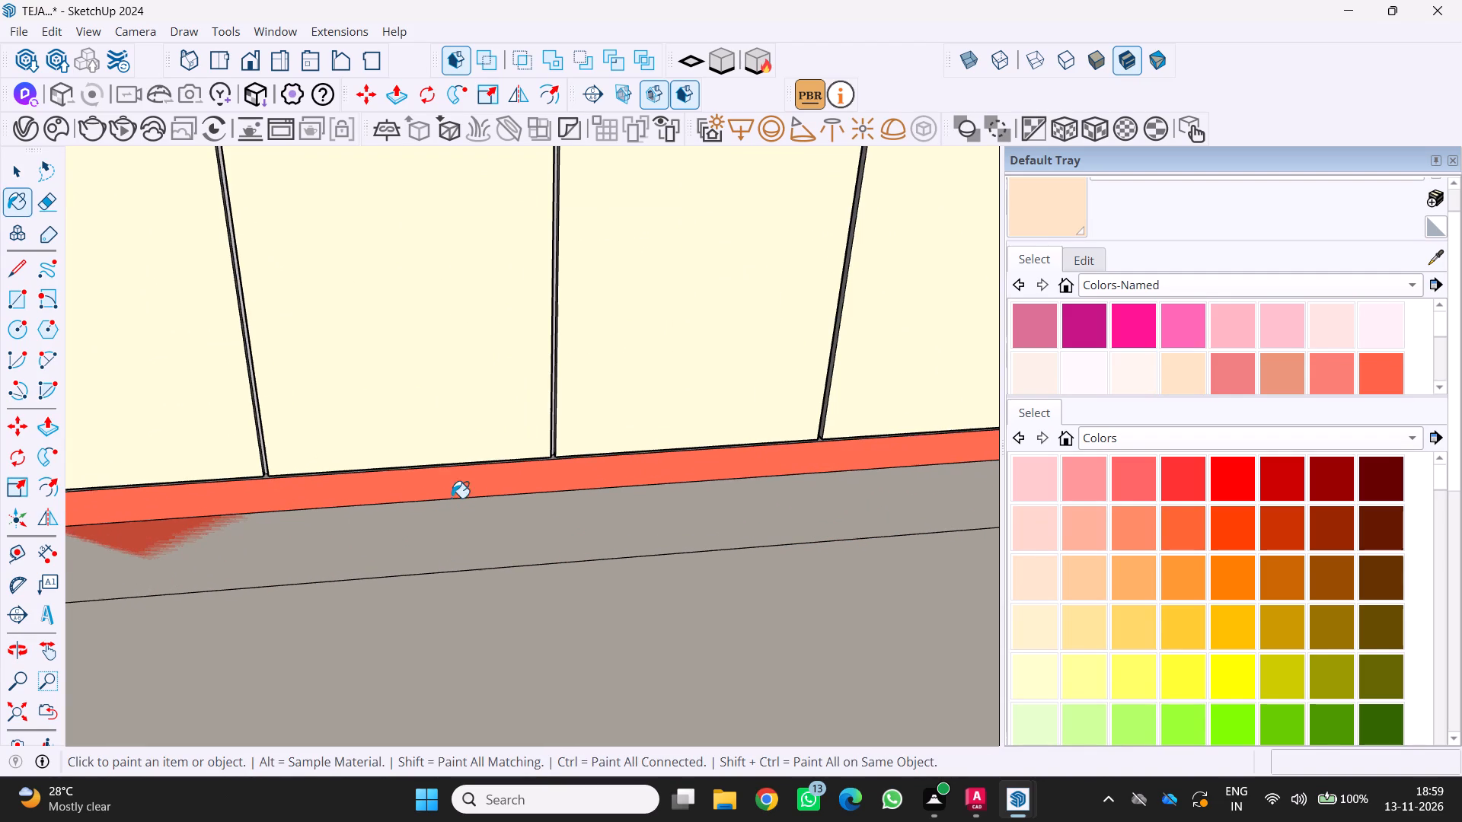
click(461, 489)
Paint the island's fridge-side end panel and front frame edges light peach.
scroll(452, 493, down, 9)
scroll(506, 416, up, 1)
middle_drag(506, 414, 514, 336)
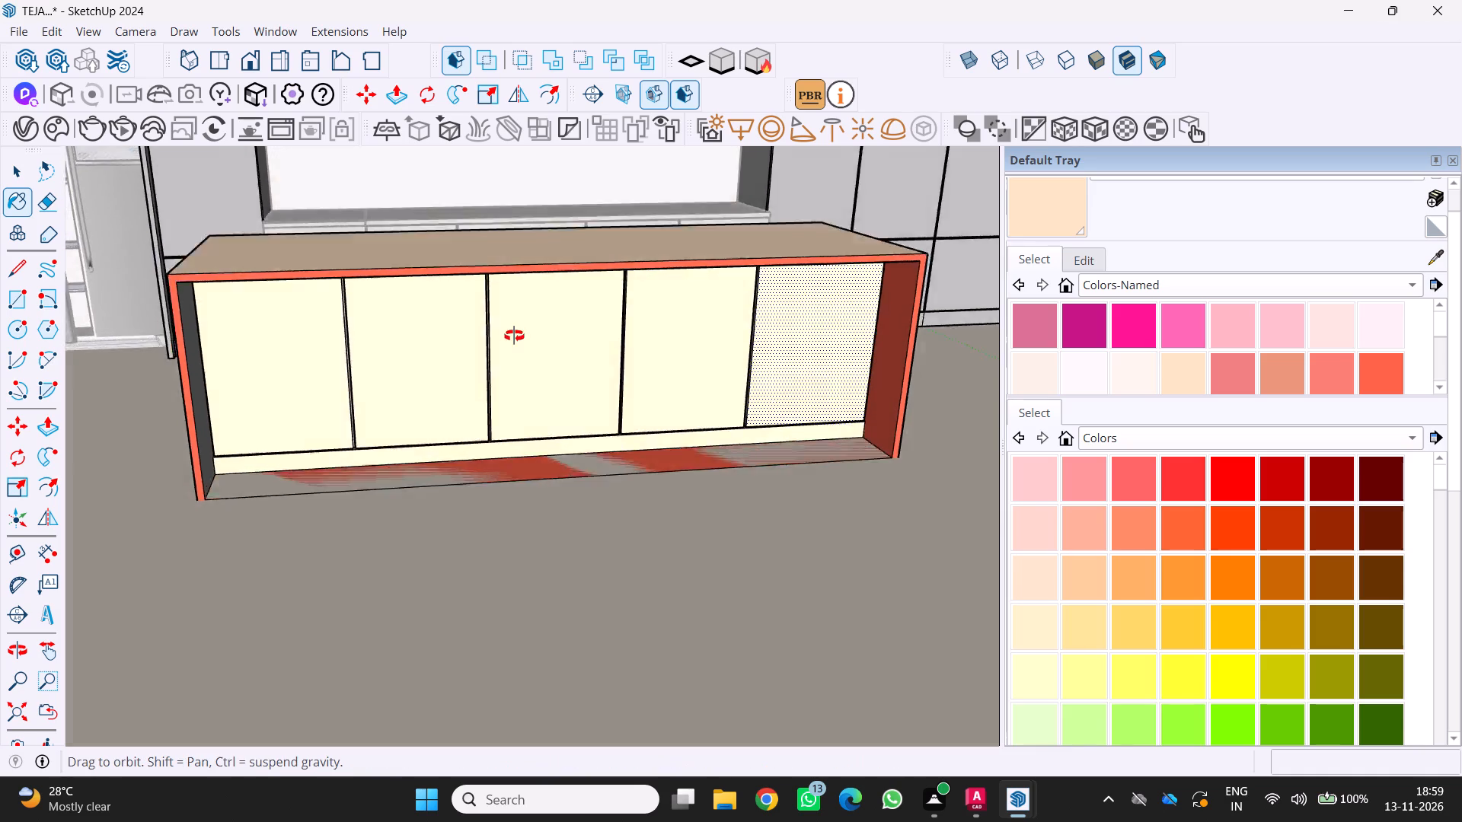
middle_drag(514, 336, 506, 400)
middle_drag(506, 402, 500, 415)
middle_drag(499, 419, 490, 448)
scroll(489, 458, down, 4)
scroll(765, 546, up, 2)
middle_drag(778, 530, 843, 435)
scroll(742, 472, down, 4)
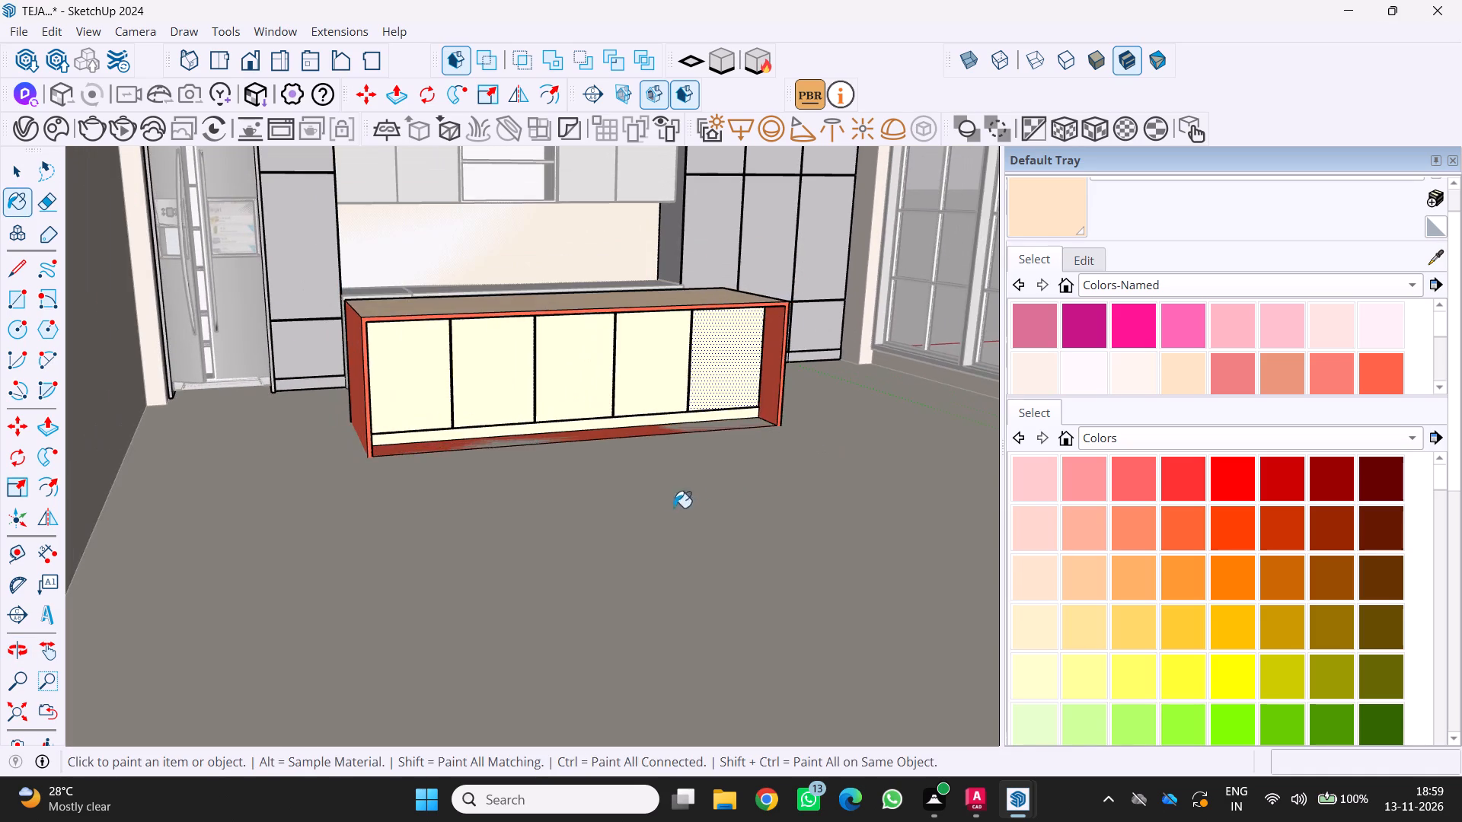
scroll(121, 373, up, 1)
middle_drag(131, 374, 247, 458)
scroll(580, 452, up, 1)
middle_drag(417, 471, 199, 466)
middle_click(199, 466)
middle_click(199, 466)
scroll(199, 466, down, 5)
middle_click(199, 466)
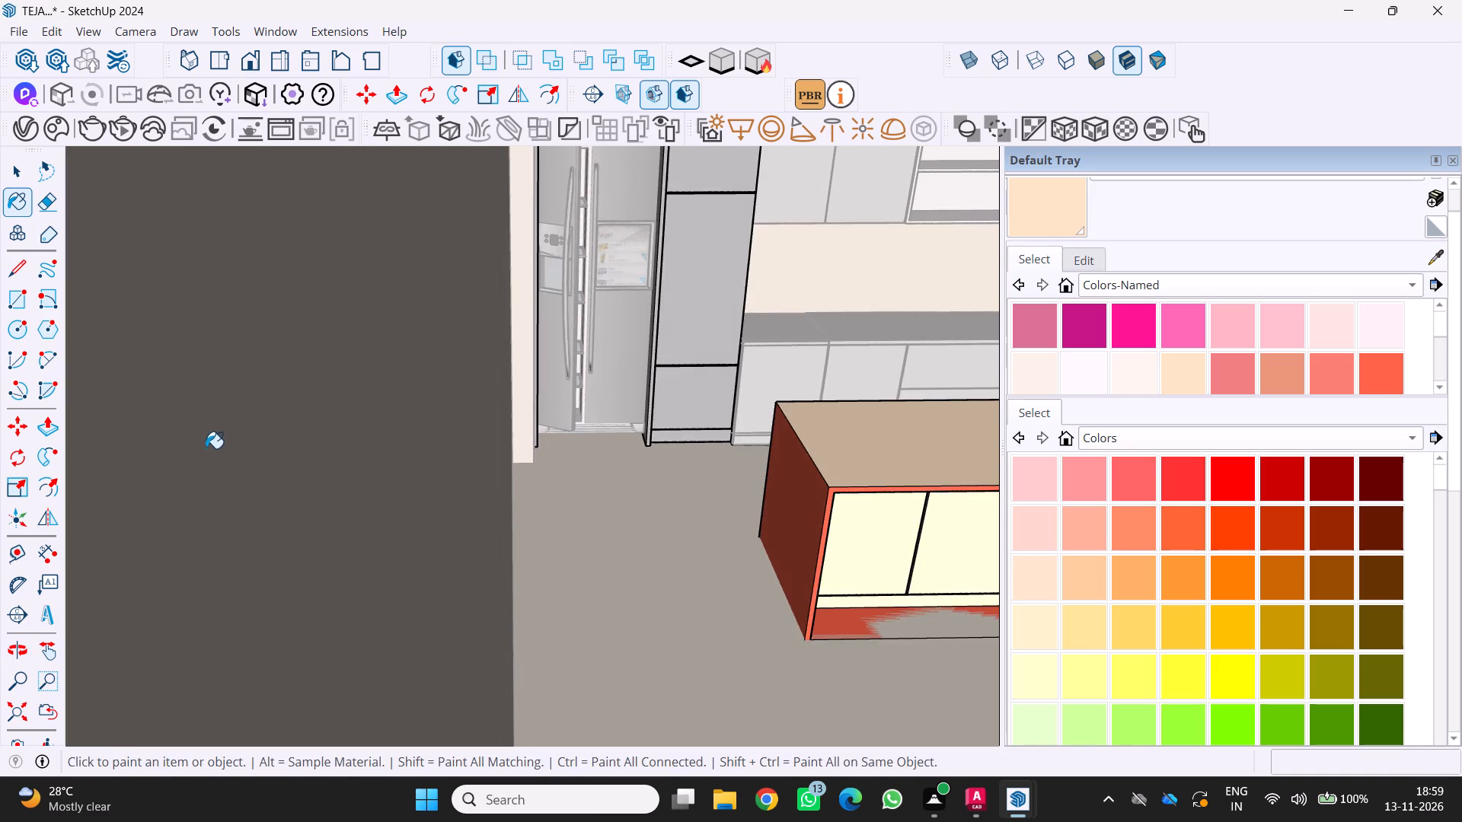
scroll(206, 448, down, 3)
middle_drag(529, 519, 244, 524)
middle_click(244, 524)
scroll(245, 524, down, 1)
scroll(460, 528, up, 2)
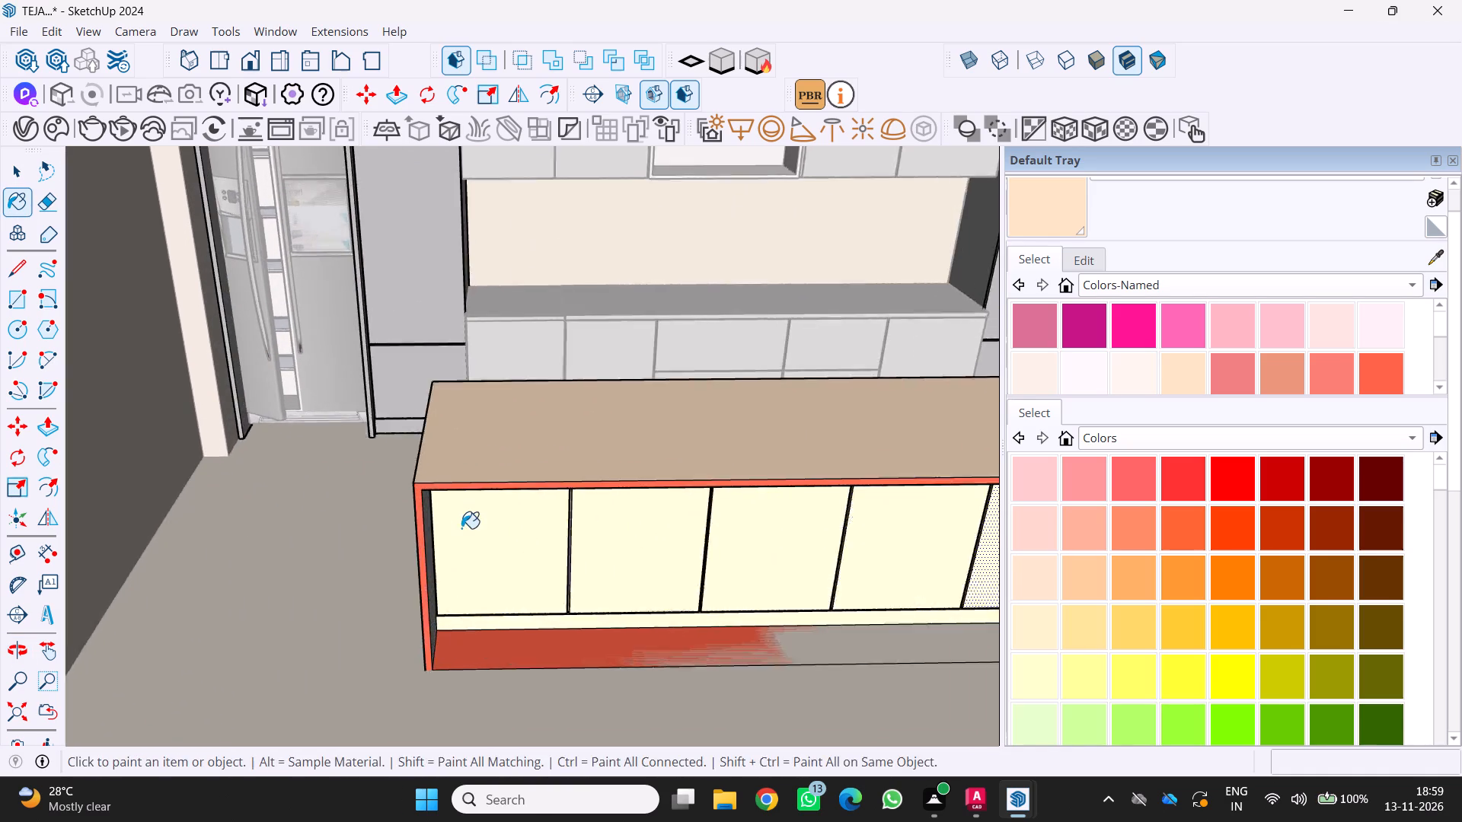
scroll(461, 528, up, 2)
middle_drag(467, 530, 545, 537)
scroll(535, 530, up, 2)
click(536, 530)
scroll(556, 537, up, 3)
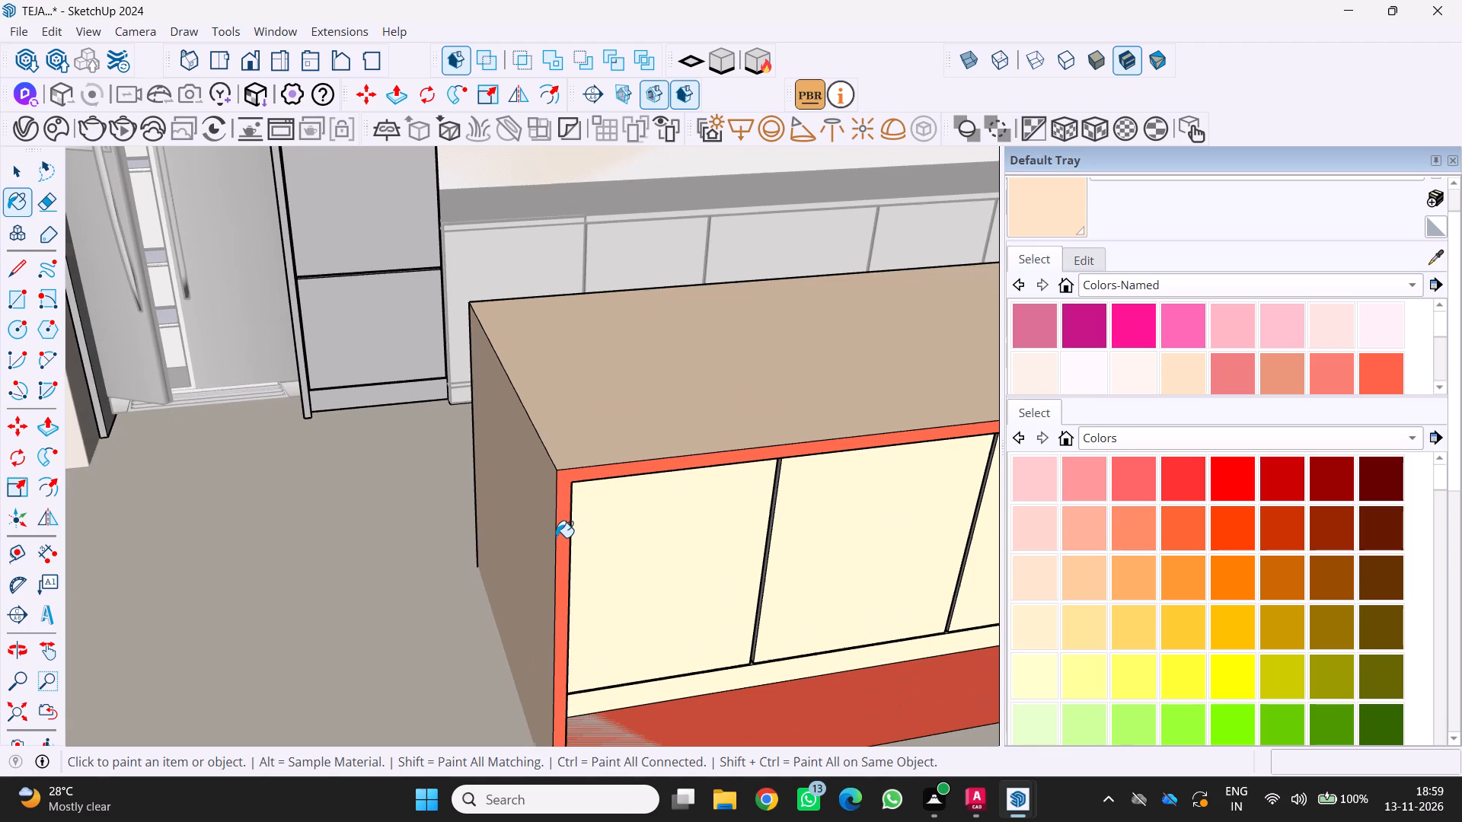
click(556, 537)
click(562, 537)
Paint the island's bottom board and both the inner and outer faces of its window-side end panel light peach.
scroll(537, 535, down, 7)
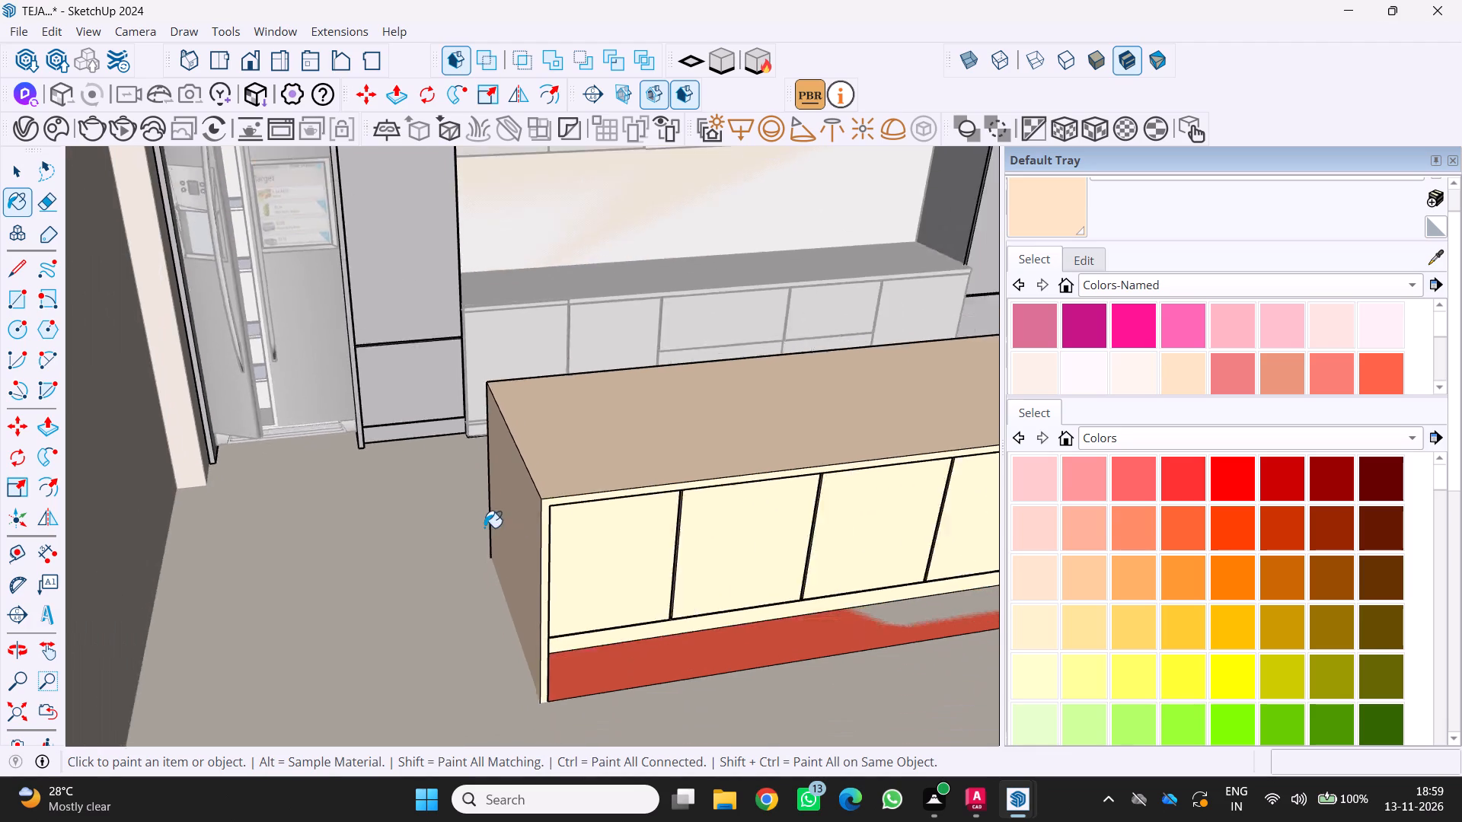
scroll(484, 527, down, 2)
scroll(687, 681, up, 4)
click(608, 592)
scroll(595, 591, down, 11)
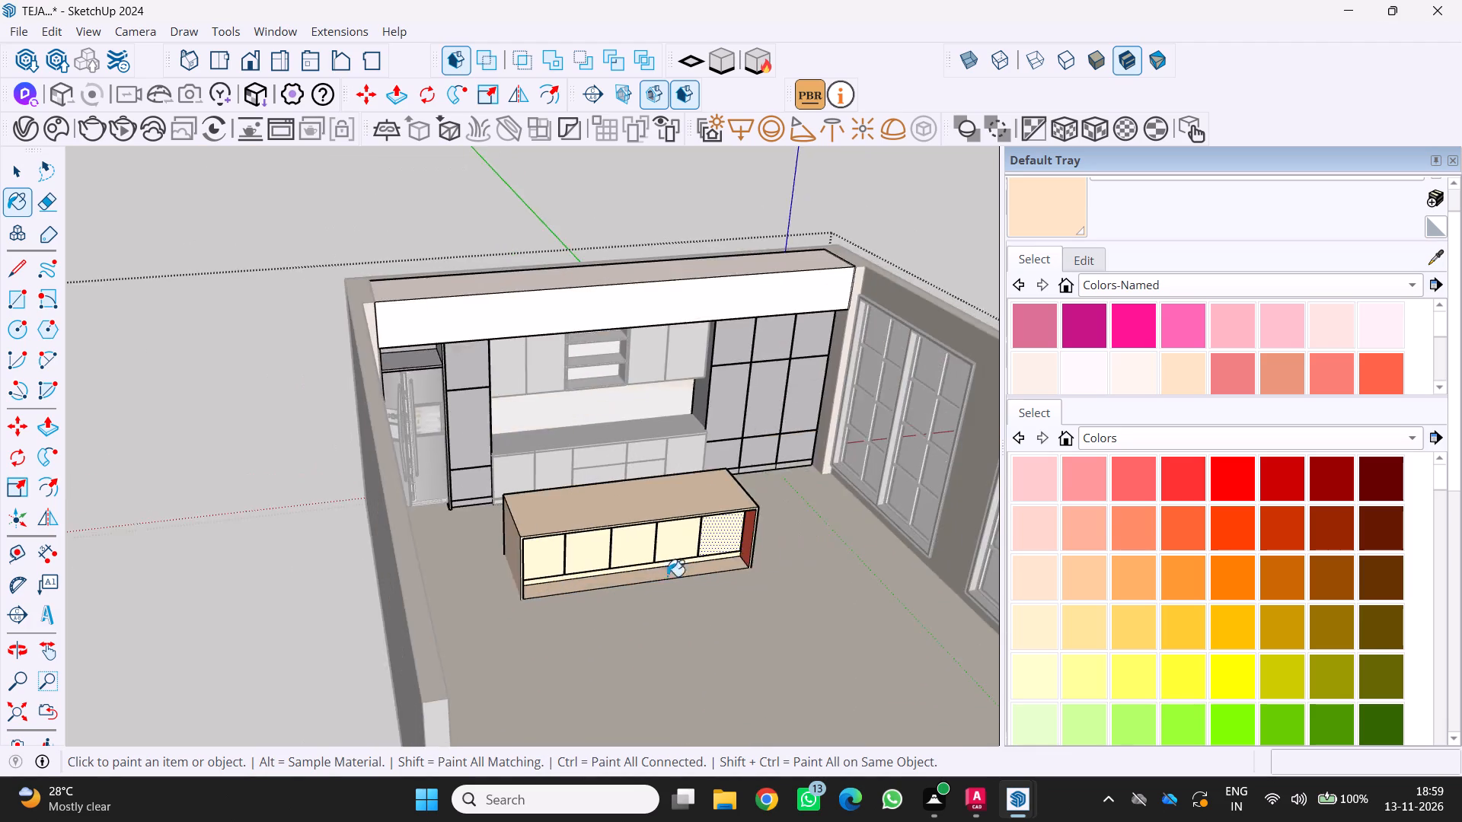
scroll(726, 559, up, 12)
click(755, 543)
scroll(735, 556, down, 7)
middle_drag(728, 561, 696, 579)
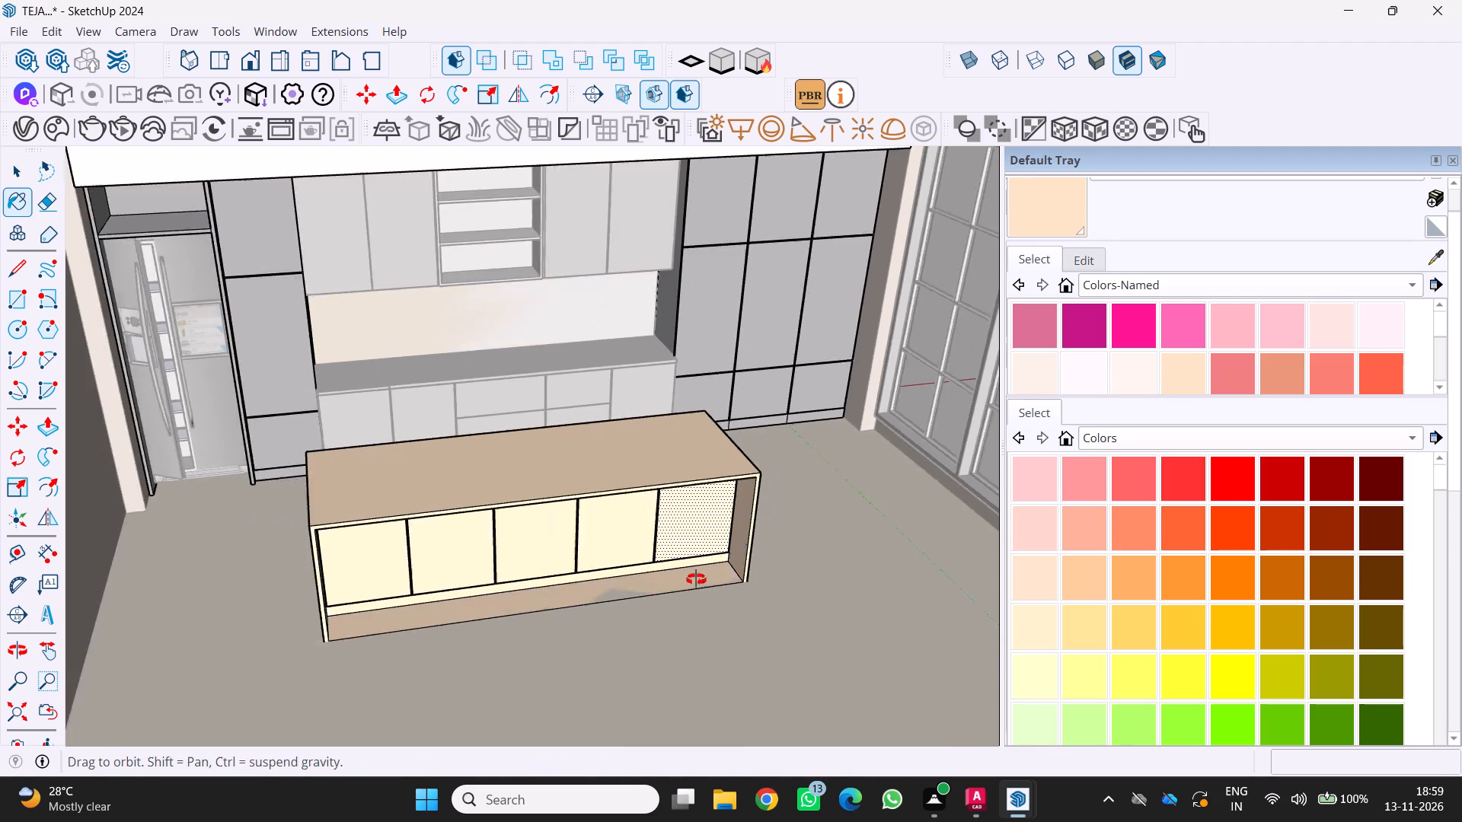
middle_drag(696, 579, 482, 597)
middle_drag(578, 576, 481, 587)
scroll(578, 576, up, 1)
scroll(499, 580, up, 3)
click(497, 569)
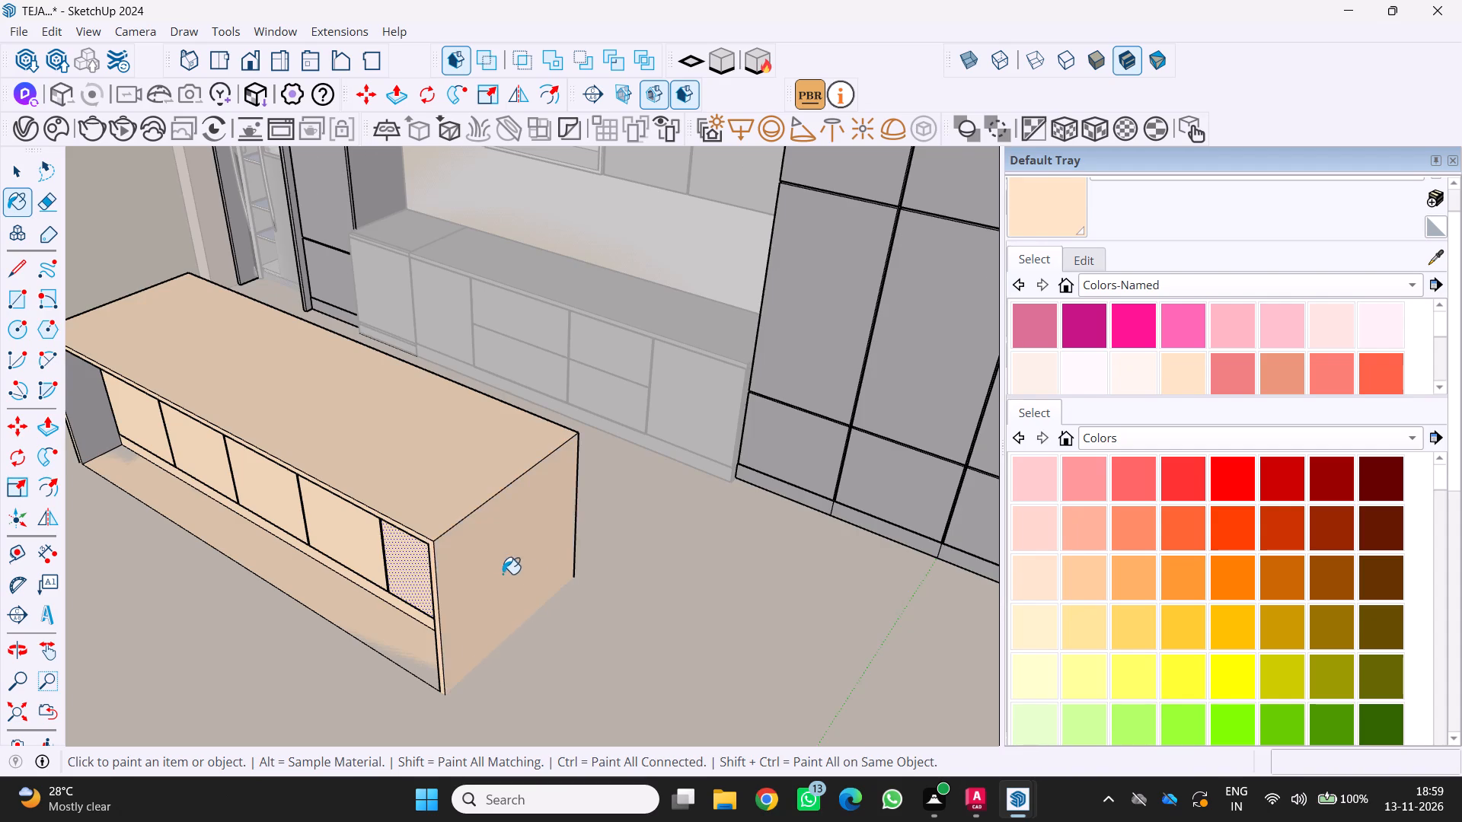
Leave the island's group editing and return to the whole model.
scroll(509, 578, down, 5)
middle_drag(532, 581, 696, 525)
scroll(676, 533, down, 10)
middle_drag(666, 528, 678, 489)
middle_click(678, 489)
scroll(672, 480, down, 4)
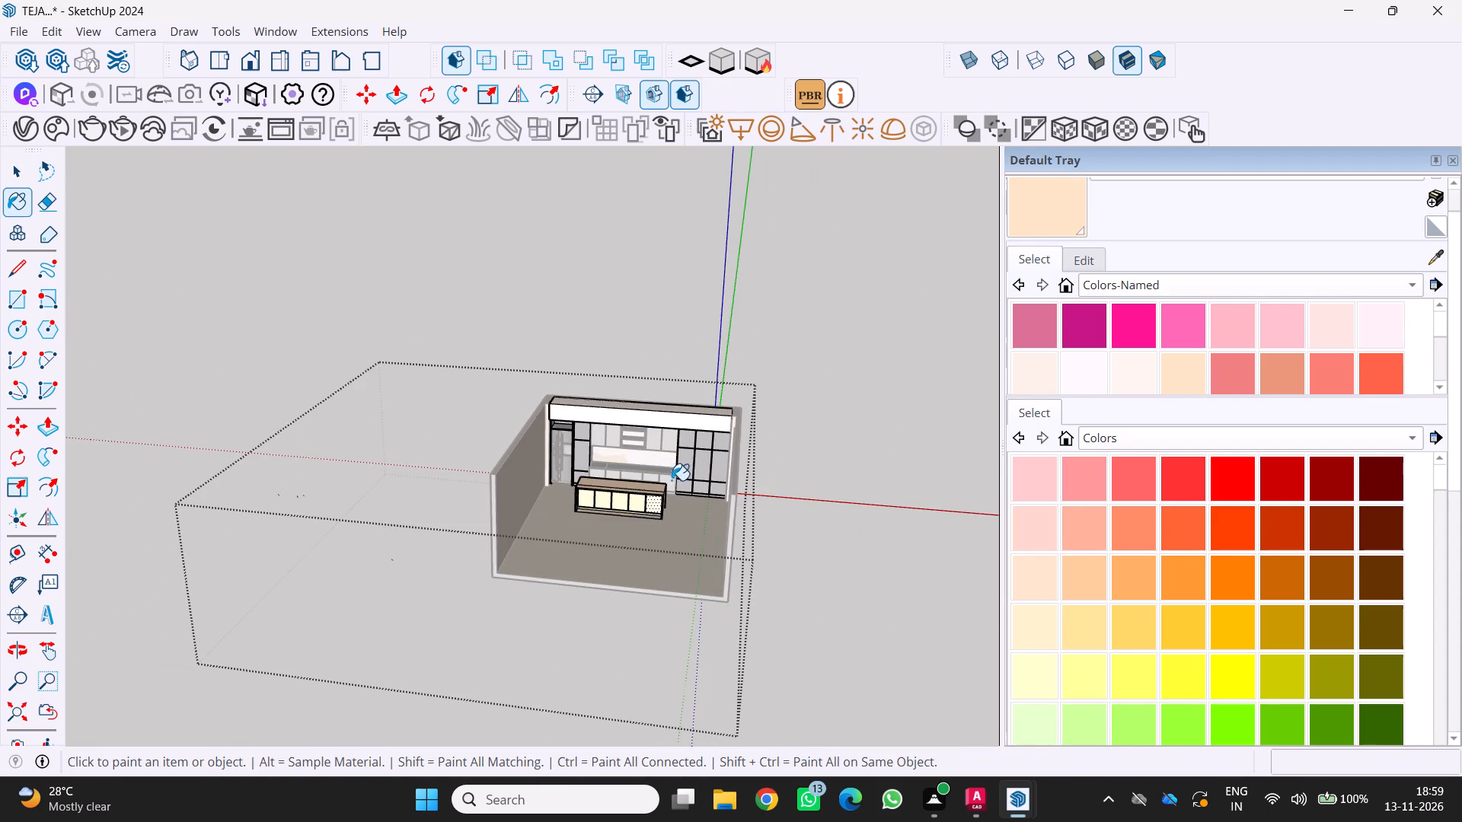
scroll(672, 480, down, 1)
key(space)
click(452, 654)
click(457, 655)
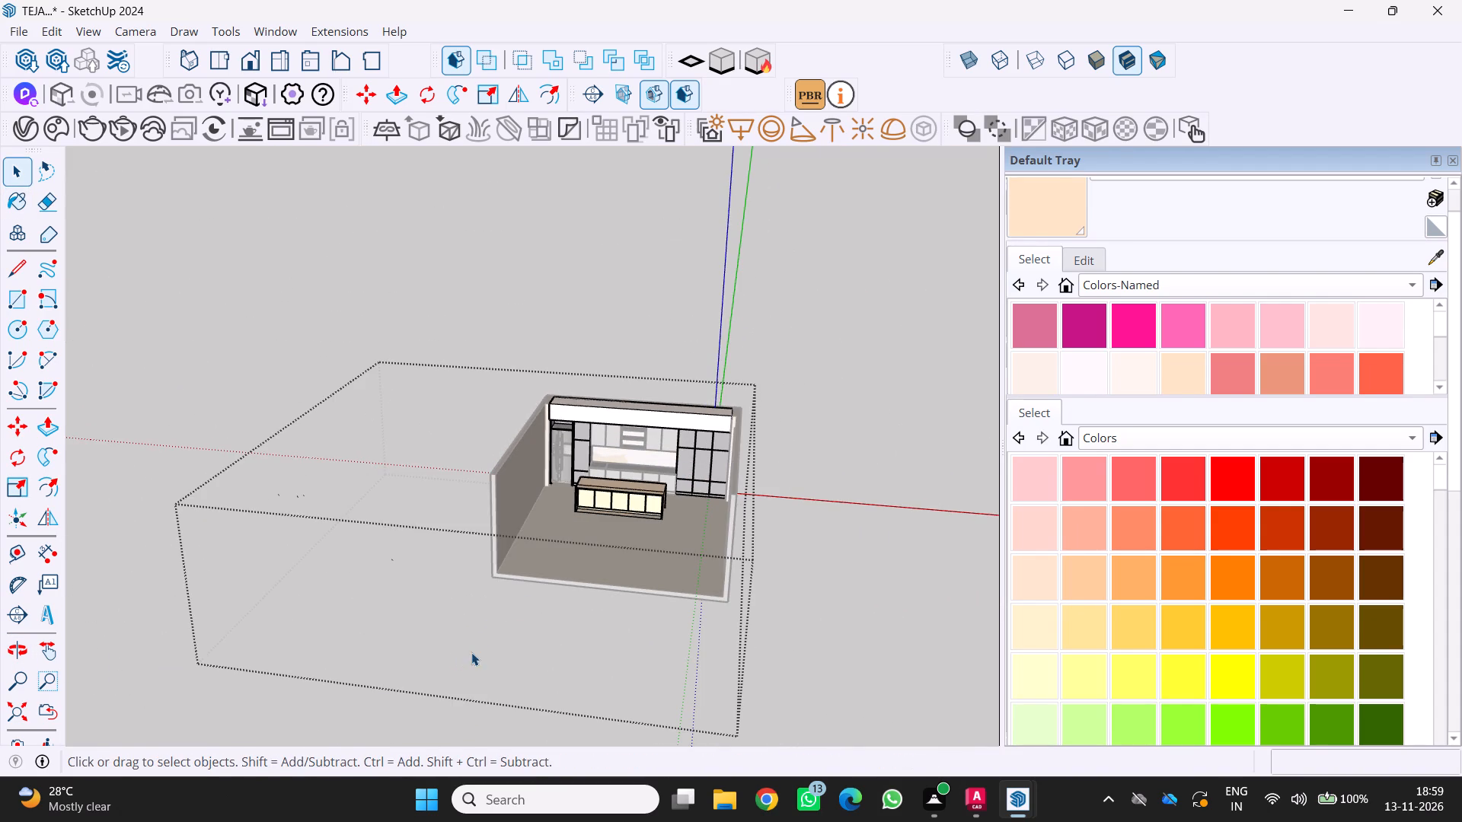
scroll(475, 648, up, 4)
key(space)
double_click(471, 645)
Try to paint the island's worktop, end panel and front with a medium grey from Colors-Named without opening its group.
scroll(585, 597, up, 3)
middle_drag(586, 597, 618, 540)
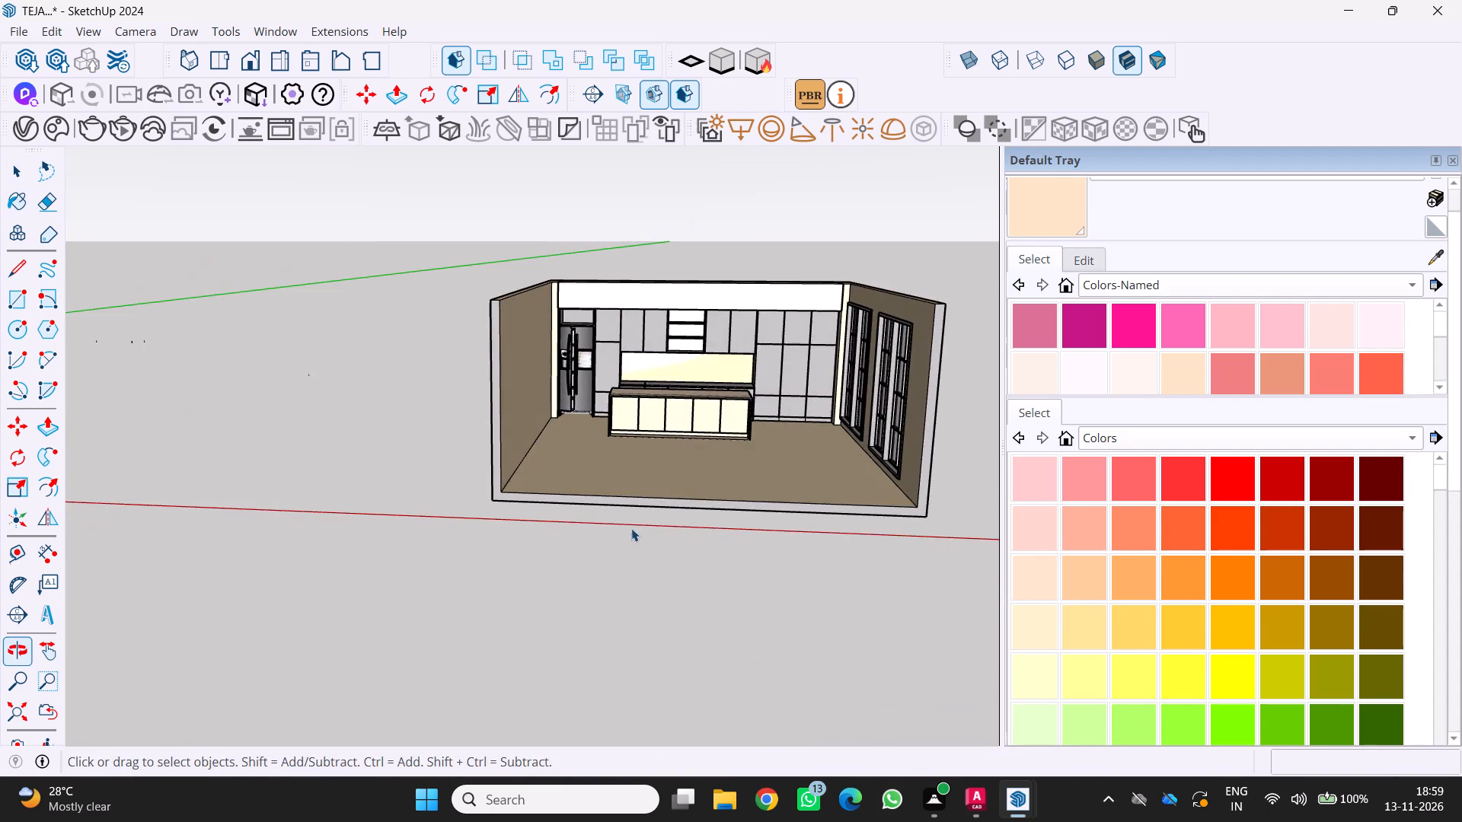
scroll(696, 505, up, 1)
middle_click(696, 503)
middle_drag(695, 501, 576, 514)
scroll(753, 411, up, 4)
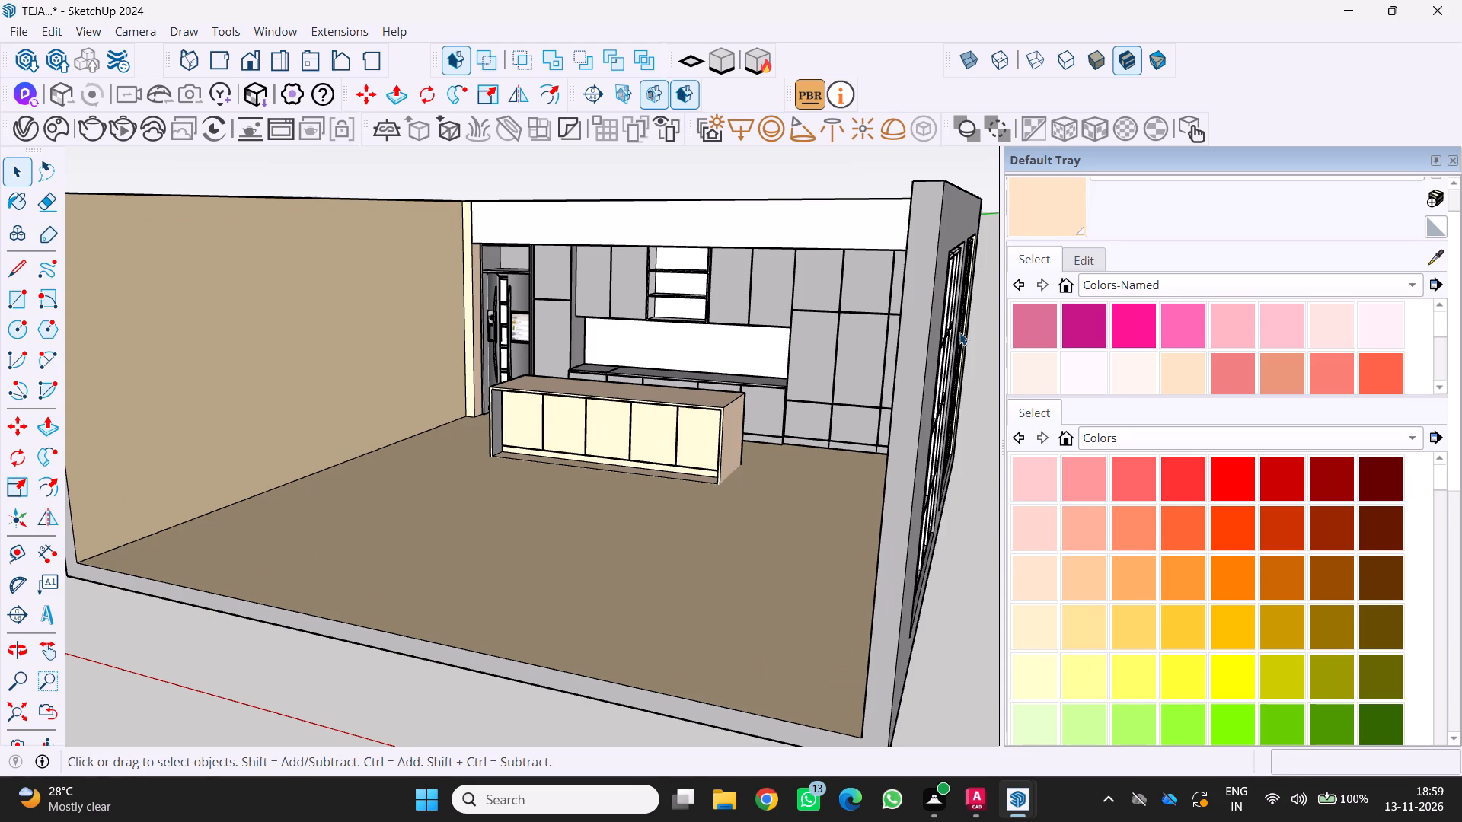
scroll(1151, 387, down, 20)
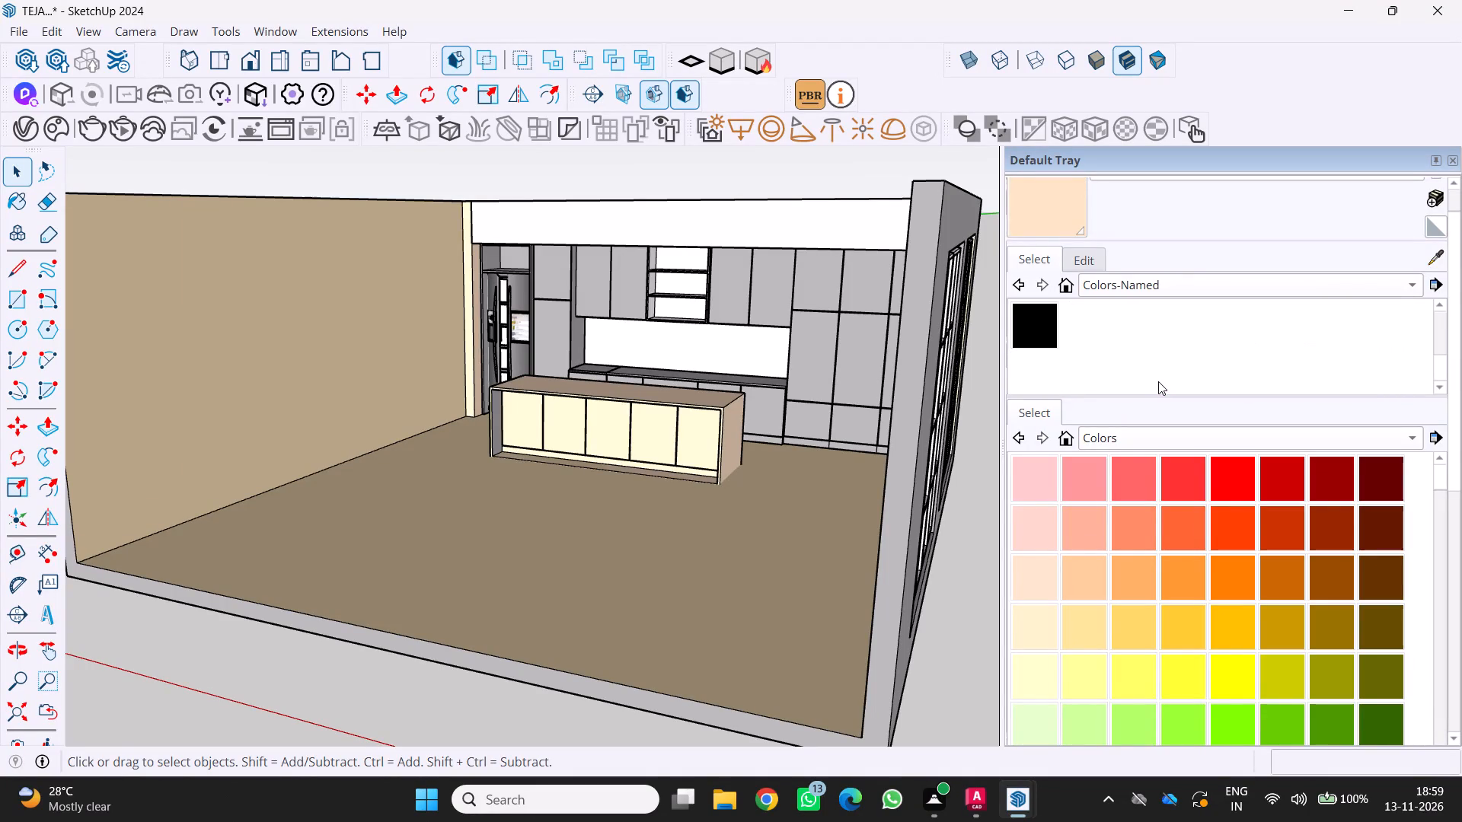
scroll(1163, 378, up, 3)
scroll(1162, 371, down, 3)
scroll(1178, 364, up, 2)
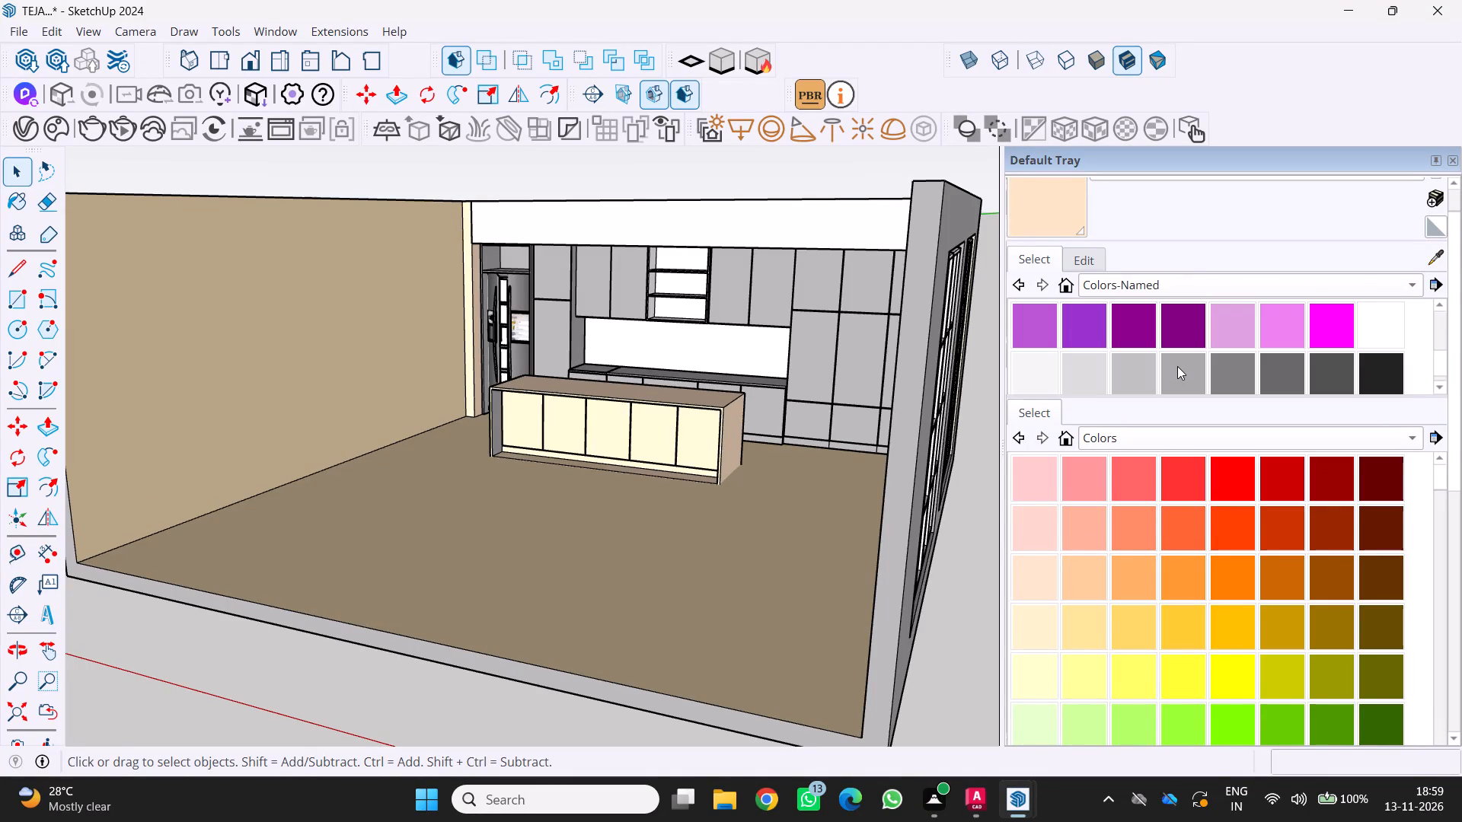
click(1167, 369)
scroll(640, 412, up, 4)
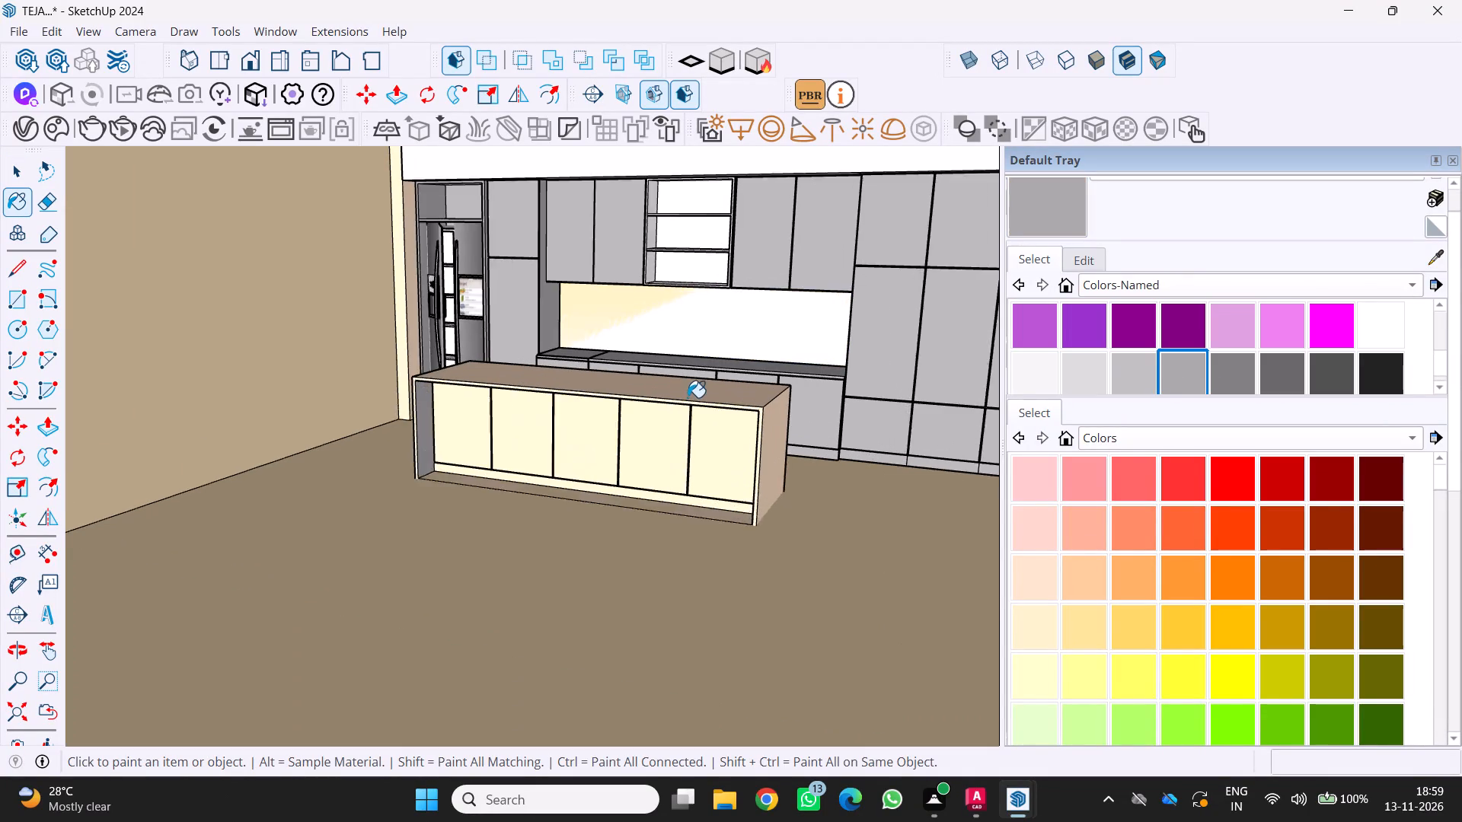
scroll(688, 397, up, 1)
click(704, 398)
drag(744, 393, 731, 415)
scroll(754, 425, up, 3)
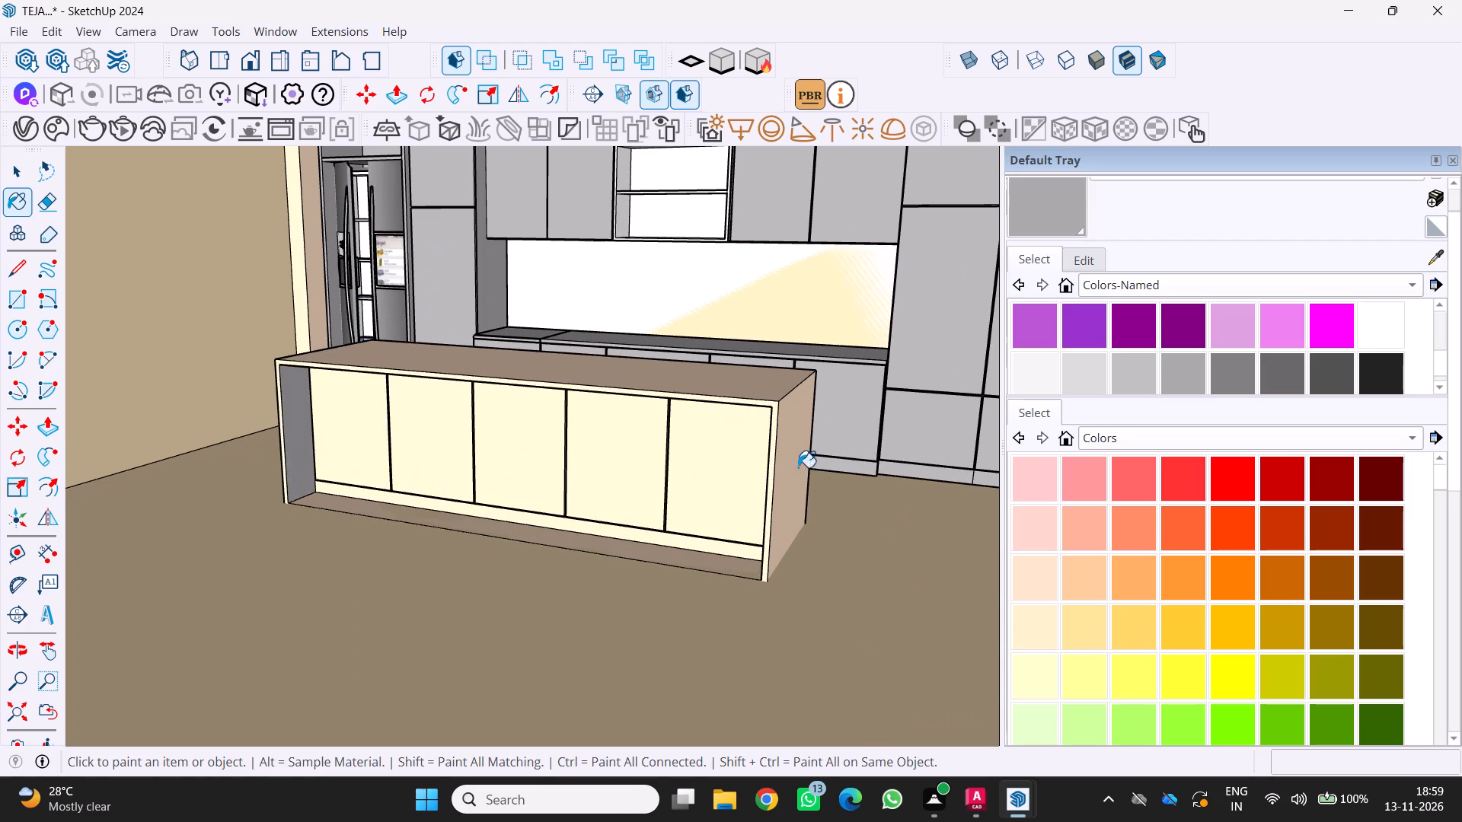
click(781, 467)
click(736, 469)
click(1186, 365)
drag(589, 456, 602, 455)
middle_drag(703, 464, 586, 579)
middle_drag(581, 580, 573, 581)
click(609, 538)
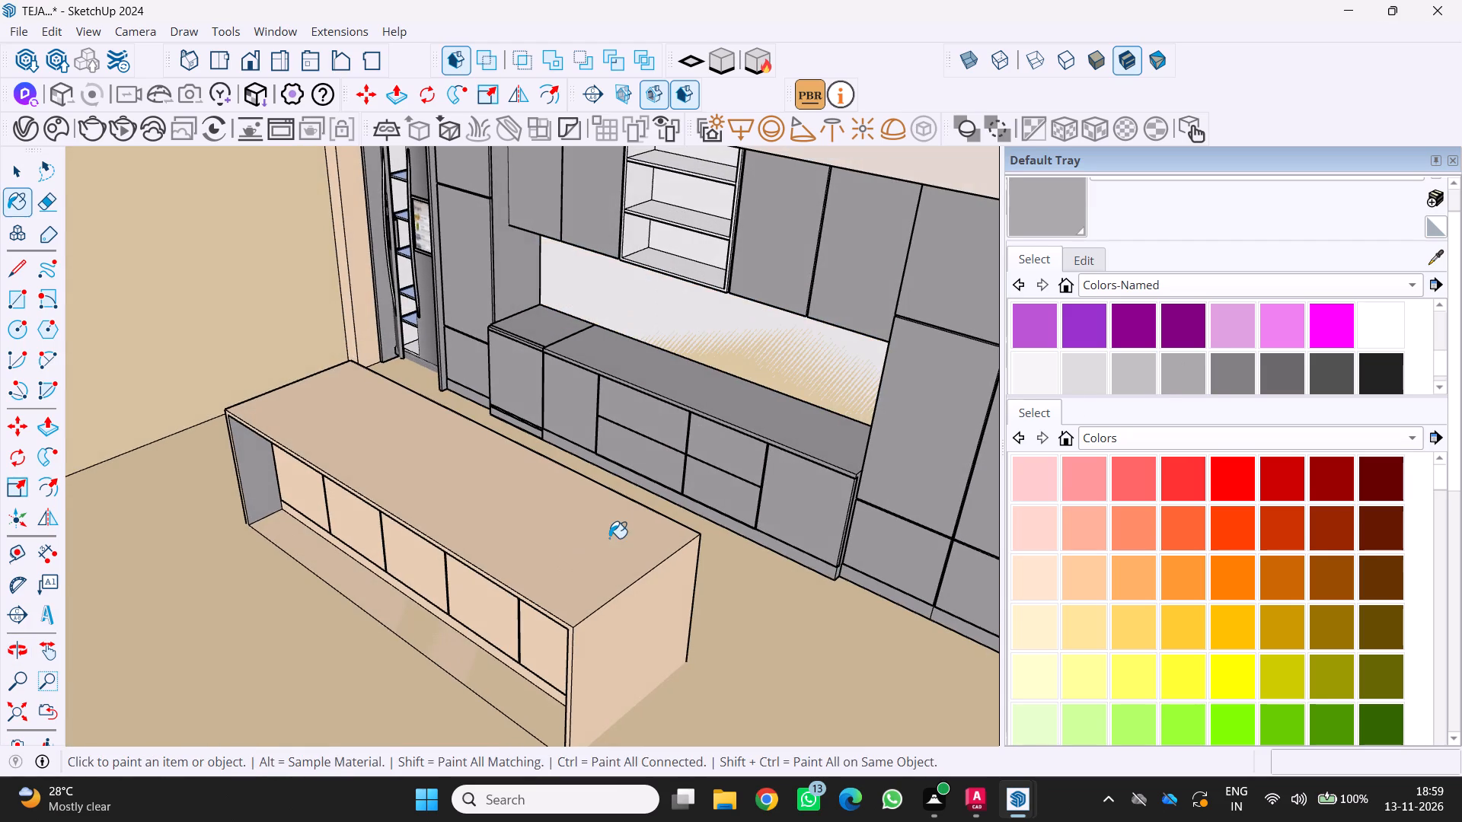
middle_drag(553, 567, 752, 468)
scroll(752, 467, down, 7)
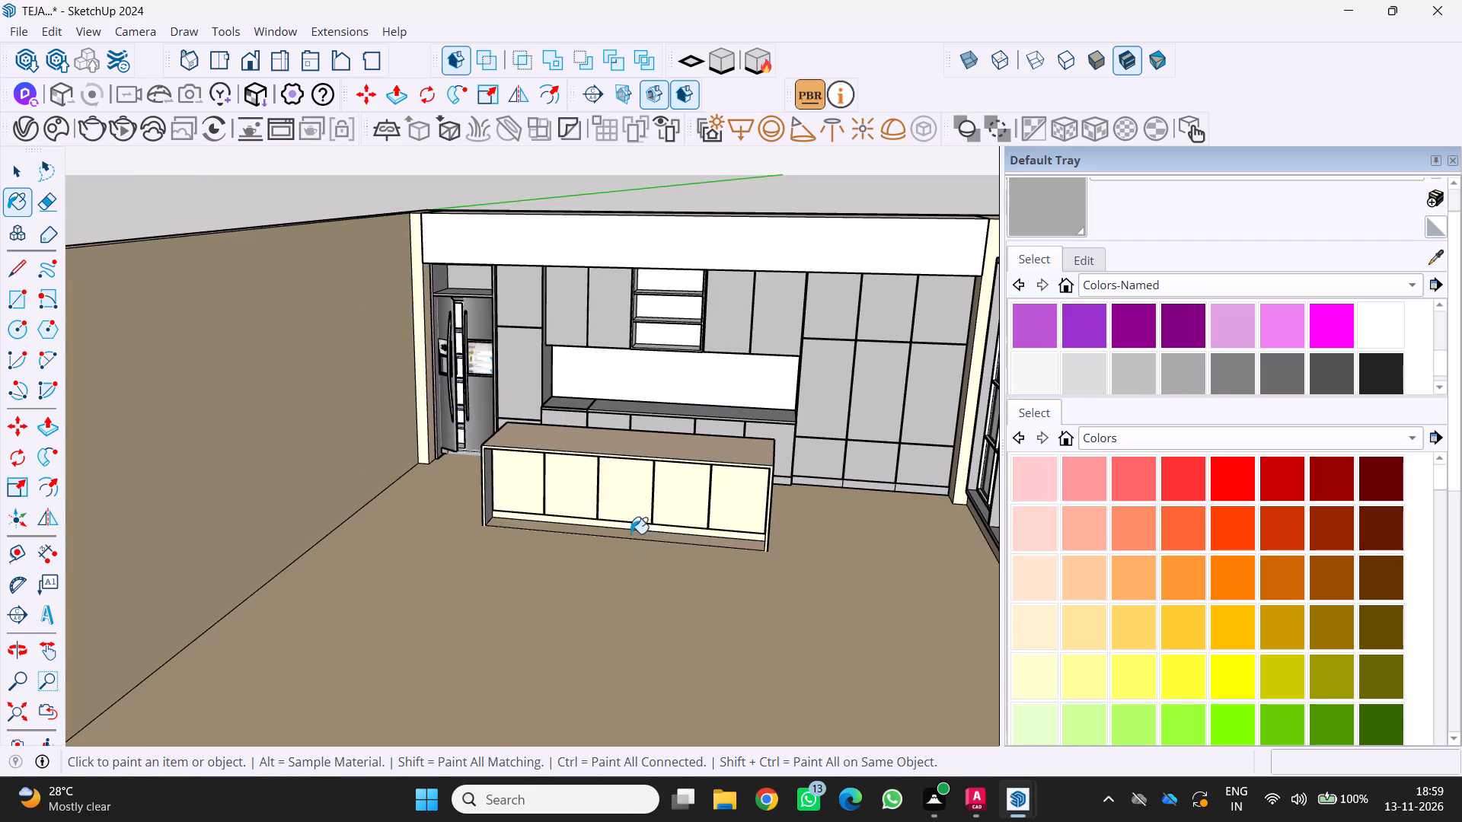
Open the island's group for editing and paint its five front door panels the medium grey from Colors-Named.
key(space)
click(638, 514)
triple_click(634, 513)
double_click(630, 501)
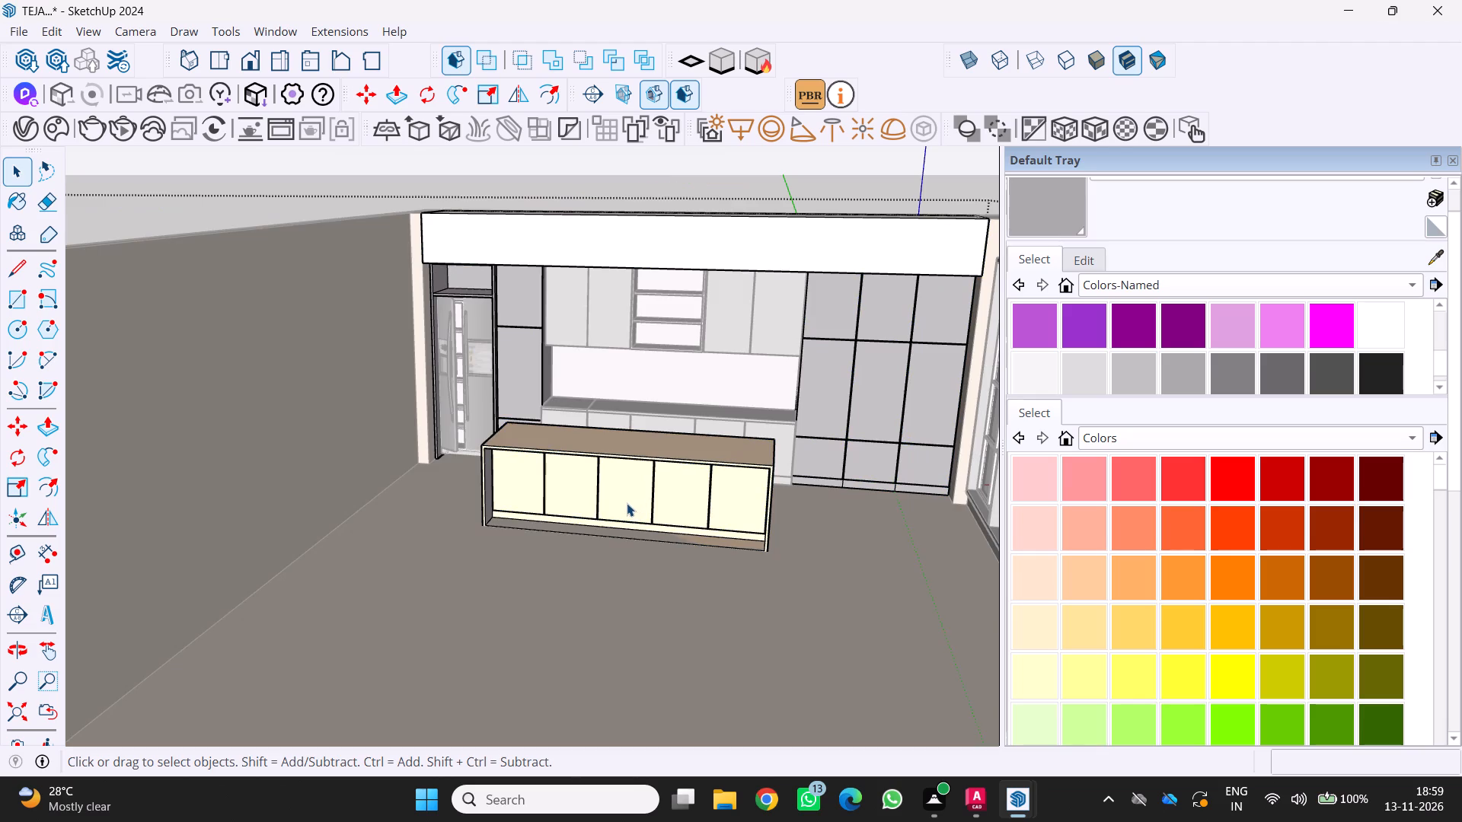
click(625, 502)
scroll(632, 506, up, 2)
drag(1192, 371, 1186, 373)
scroll(586, 507, up, 3)
click(614, 483)
click(723, 484)
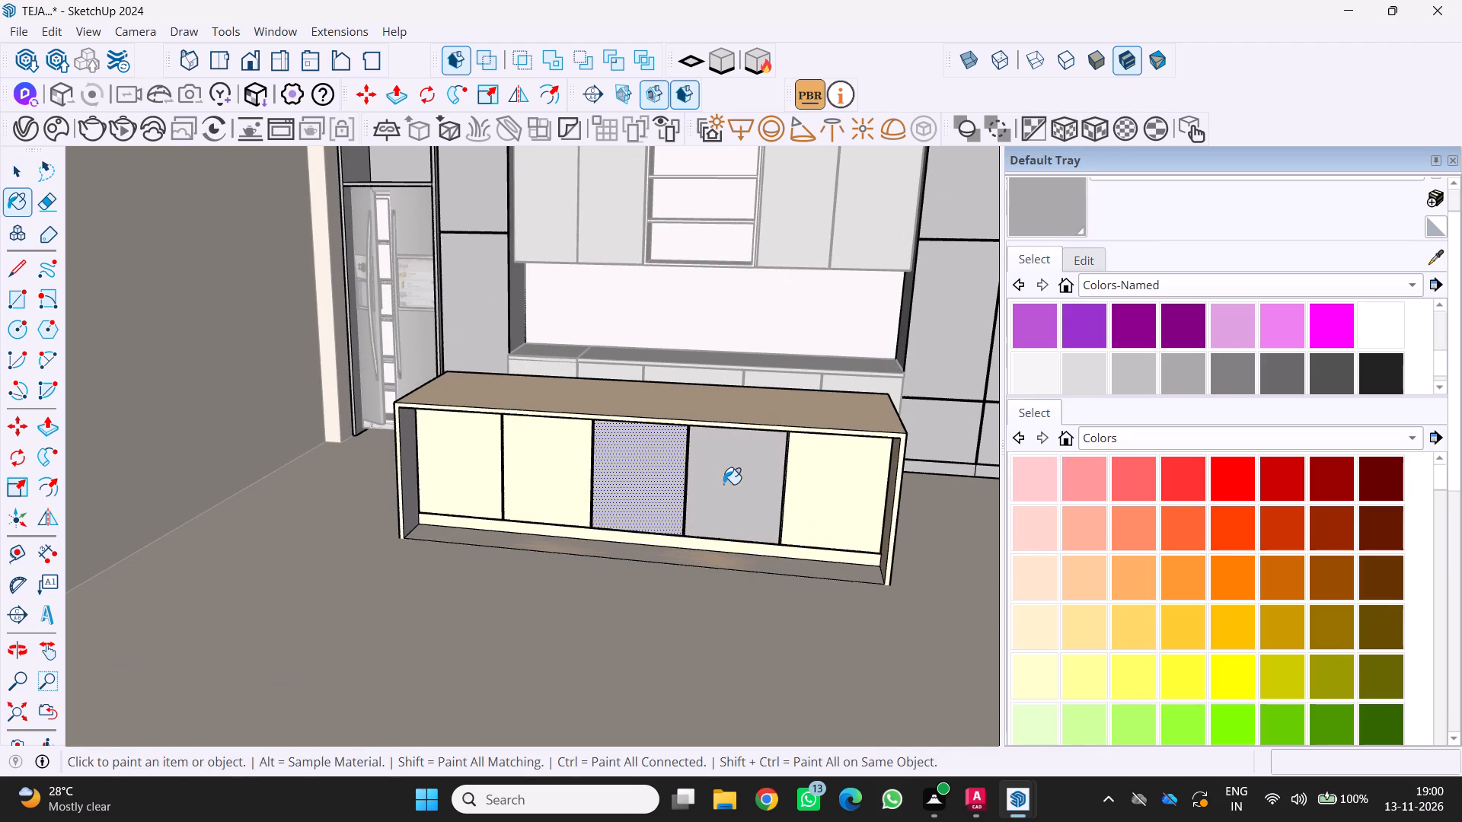
click(796, 484)
click(529, 473)
drag(421, 448, 433, 450)
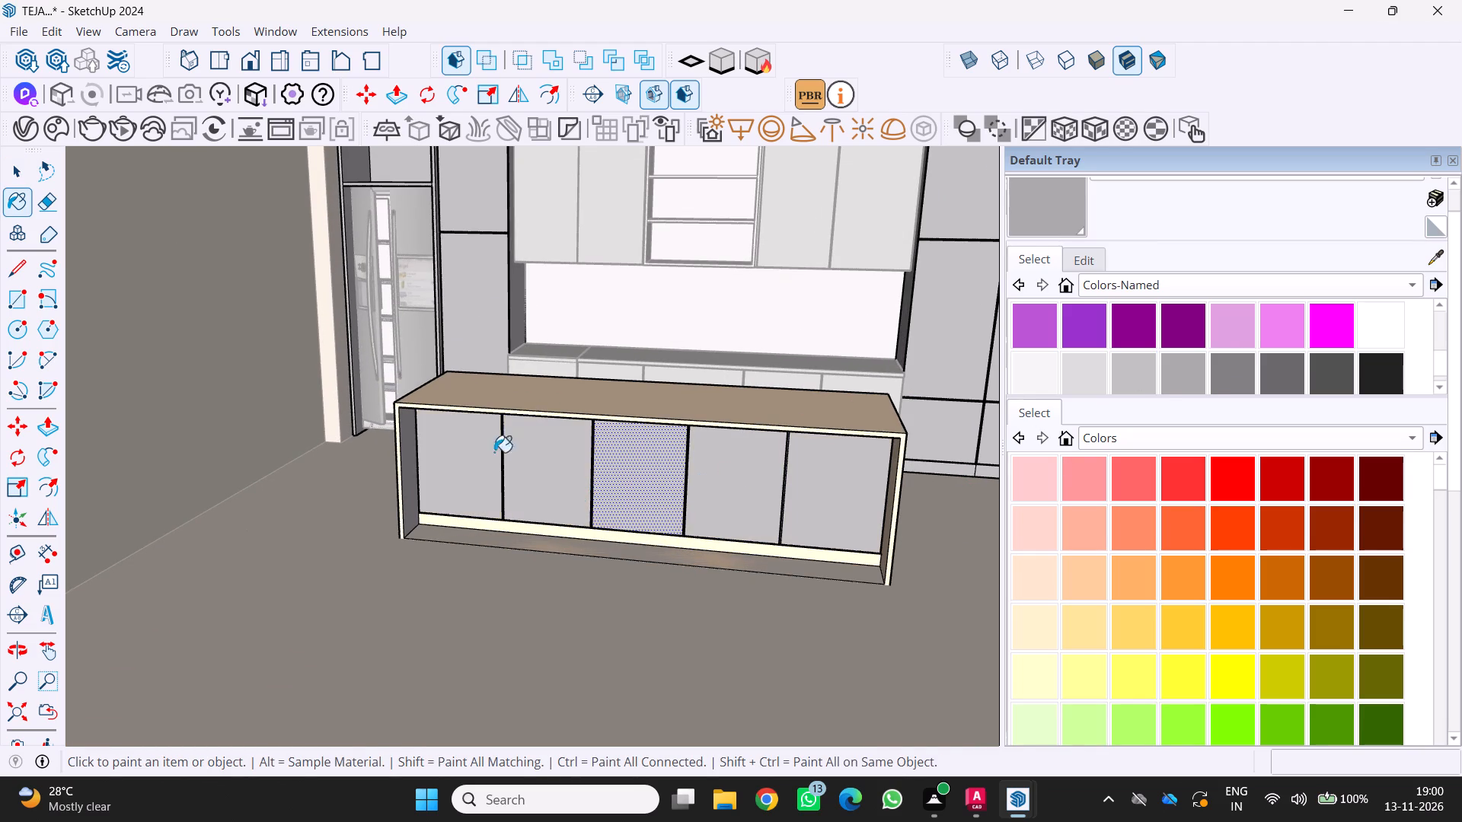
Paint the island's front frame edges, plinth and bottom board the same medium grey.
scroll(559, 429, up, 8)
click(620, 397)
click(624, 390)
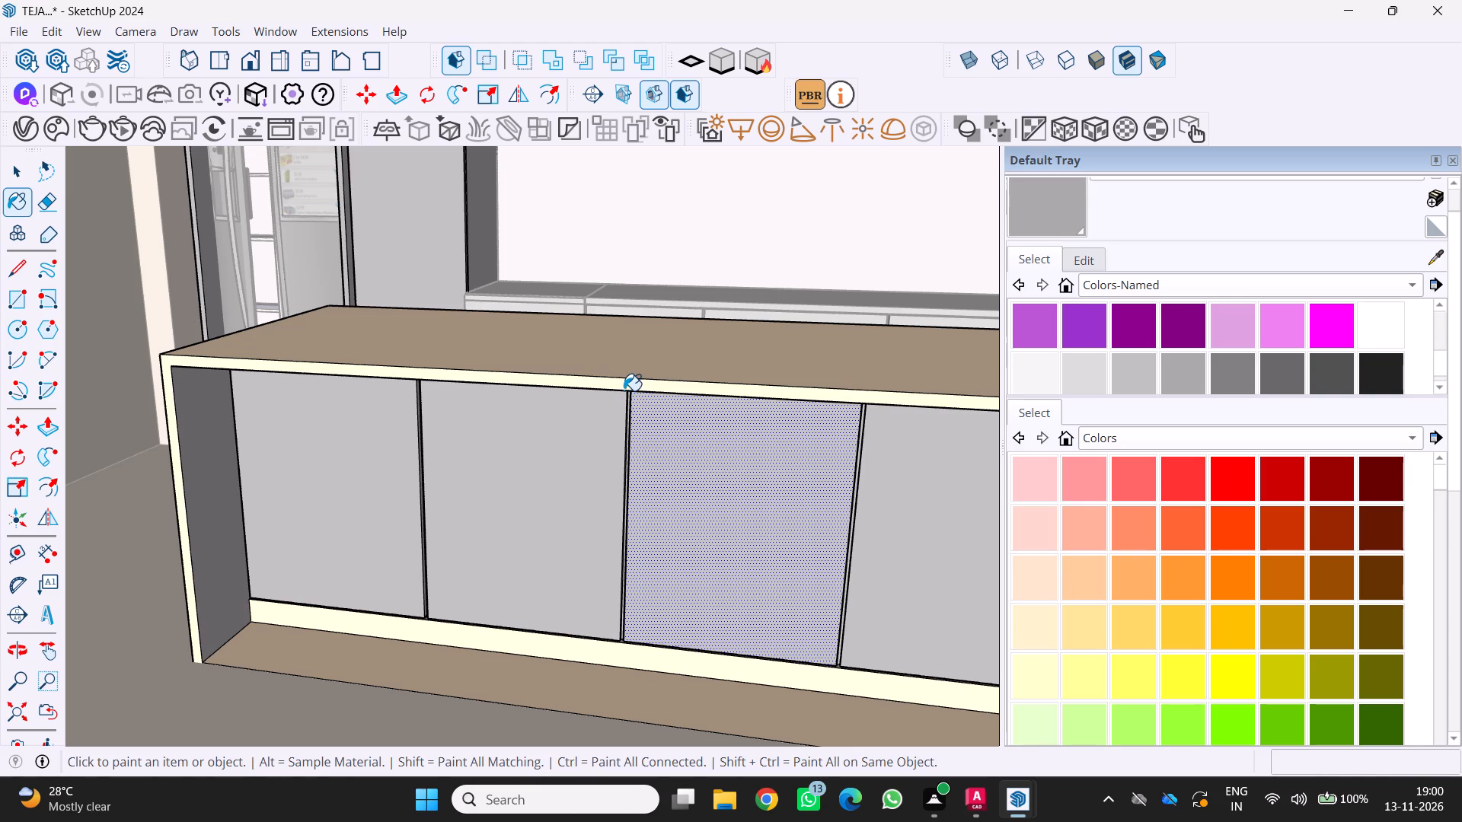
click(615, 388)
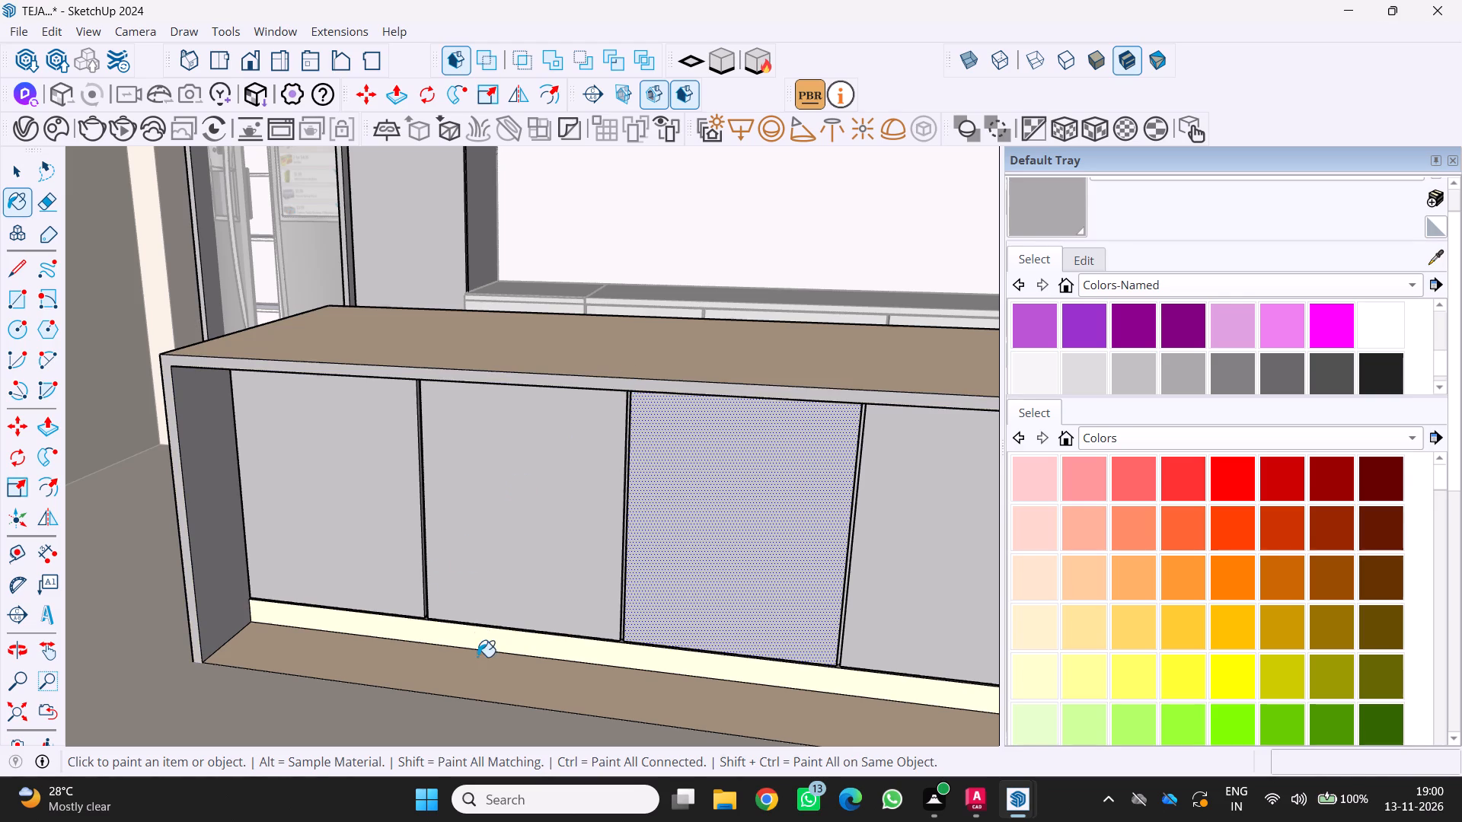
click(496, 642)
click(438, 678)
scroll(474, 629, down, 8)
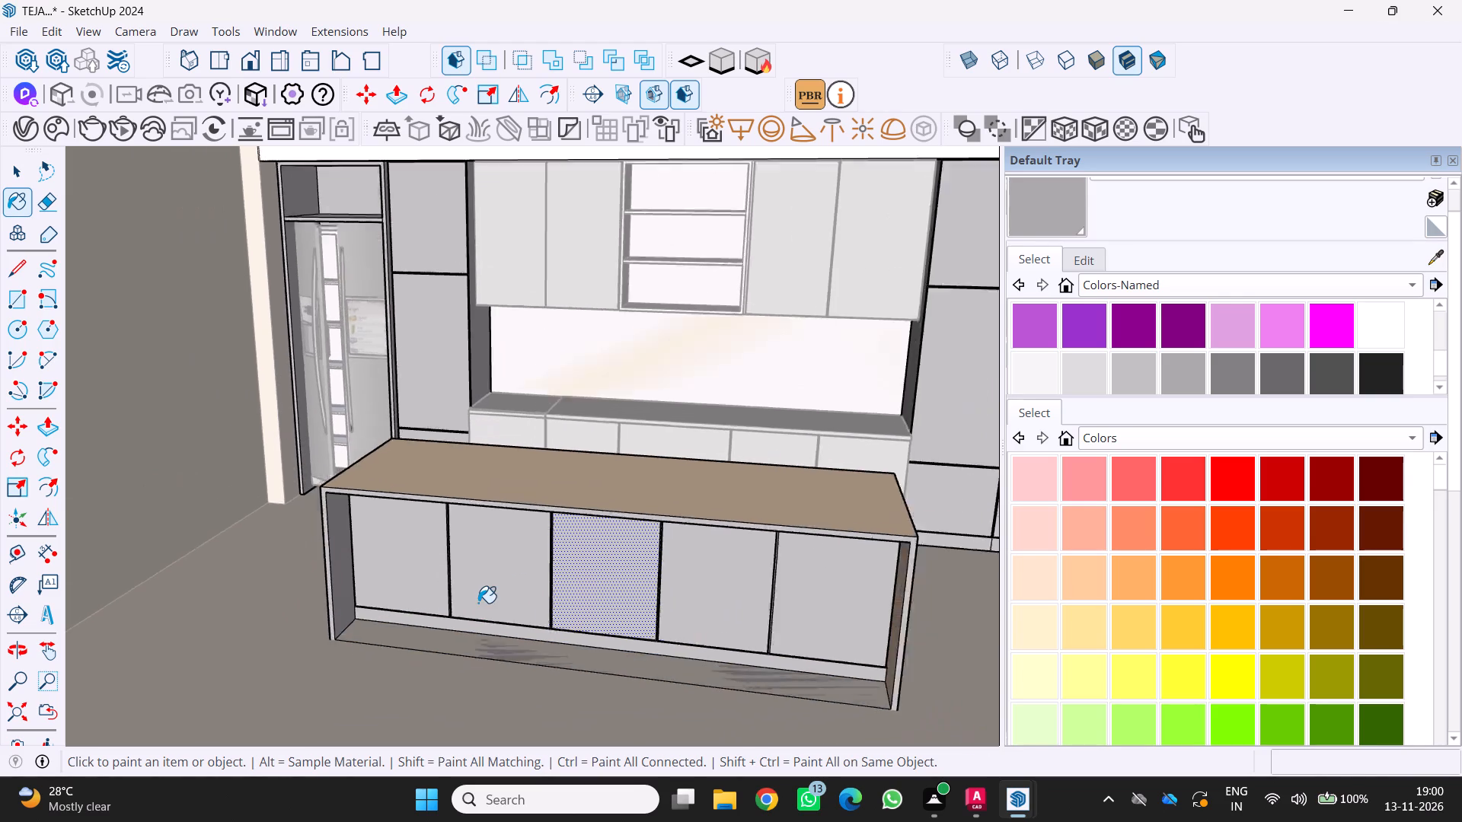
Paint the island's worktop and the outer face of its window-side end panel medium grey.
scroll(484, 602, down, 1)
middle_drag(484, 602, 342, 583)
scroll(349, 585, down, 3)
scroll(646, 599, up, 2)
scroll(619, 575, down, 9)
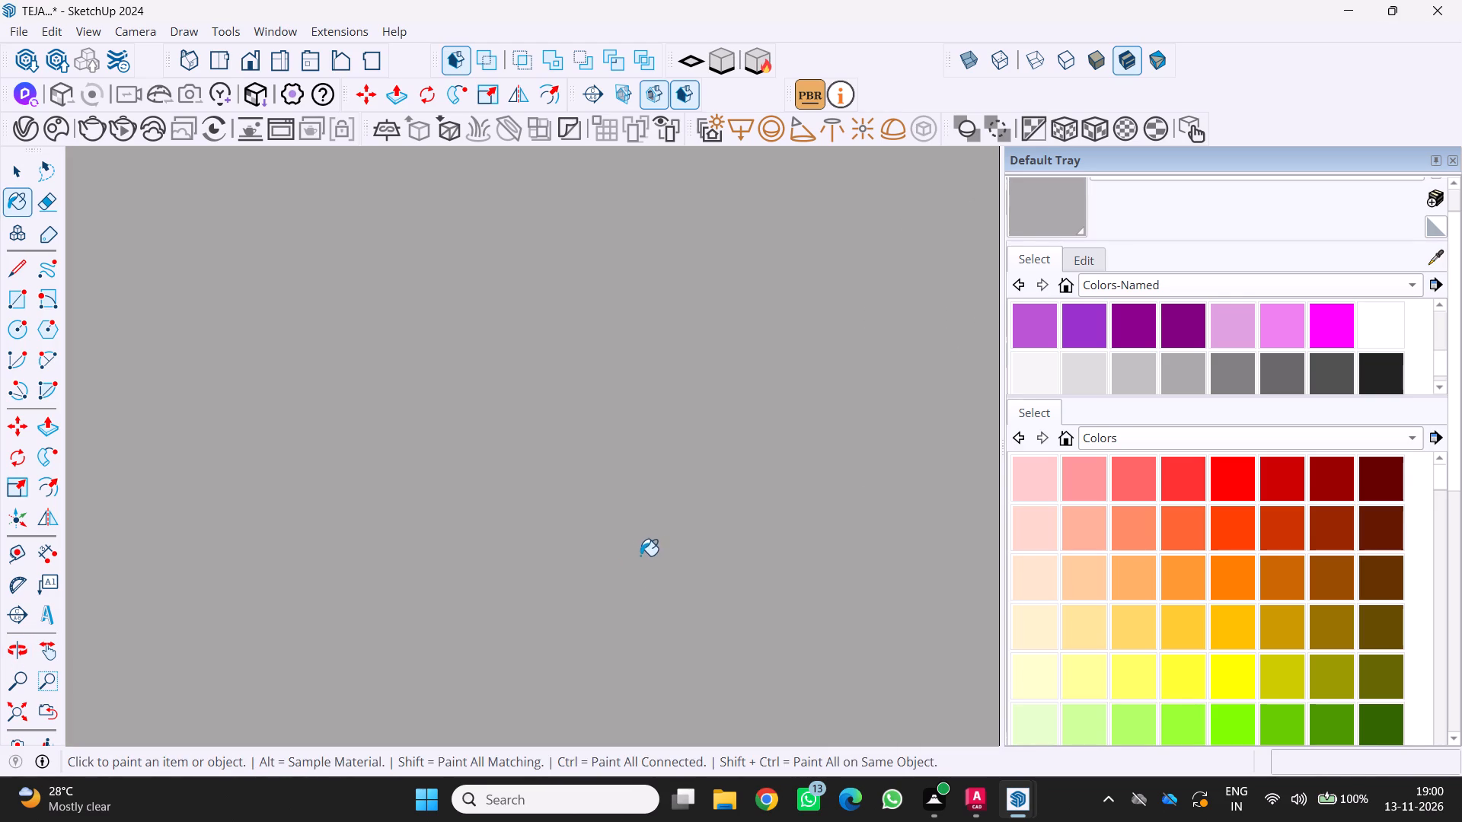
scroll(640, 556, down, 11)
middle_drag(688, 566, 964, 565)
scroll(922, 564, down, 5)
scroll(798, 592, down, 5)
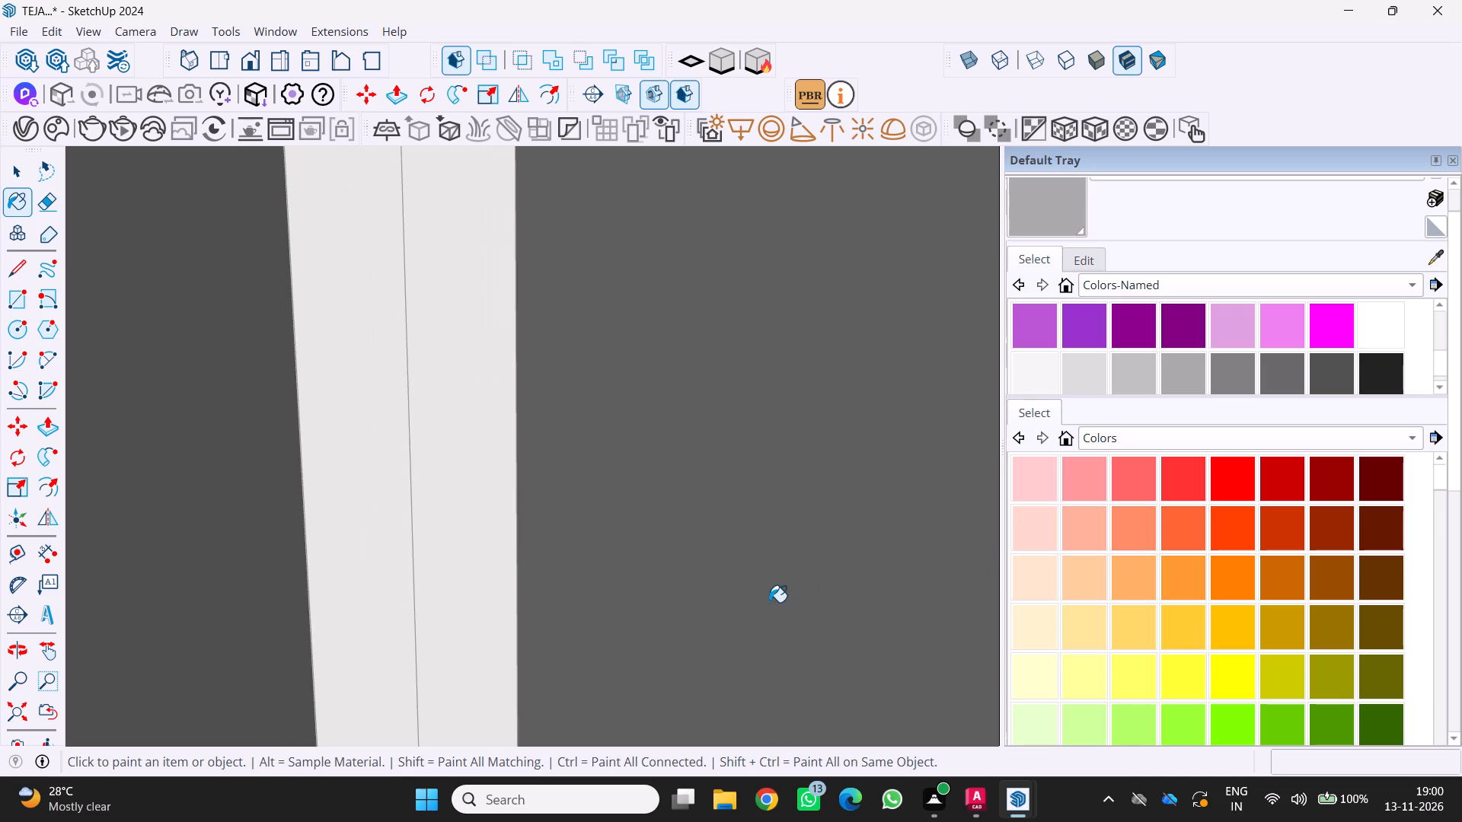
shift+middle_drag(768, 594, 934, 613)
shift+scroll(934, 613, down, 13)
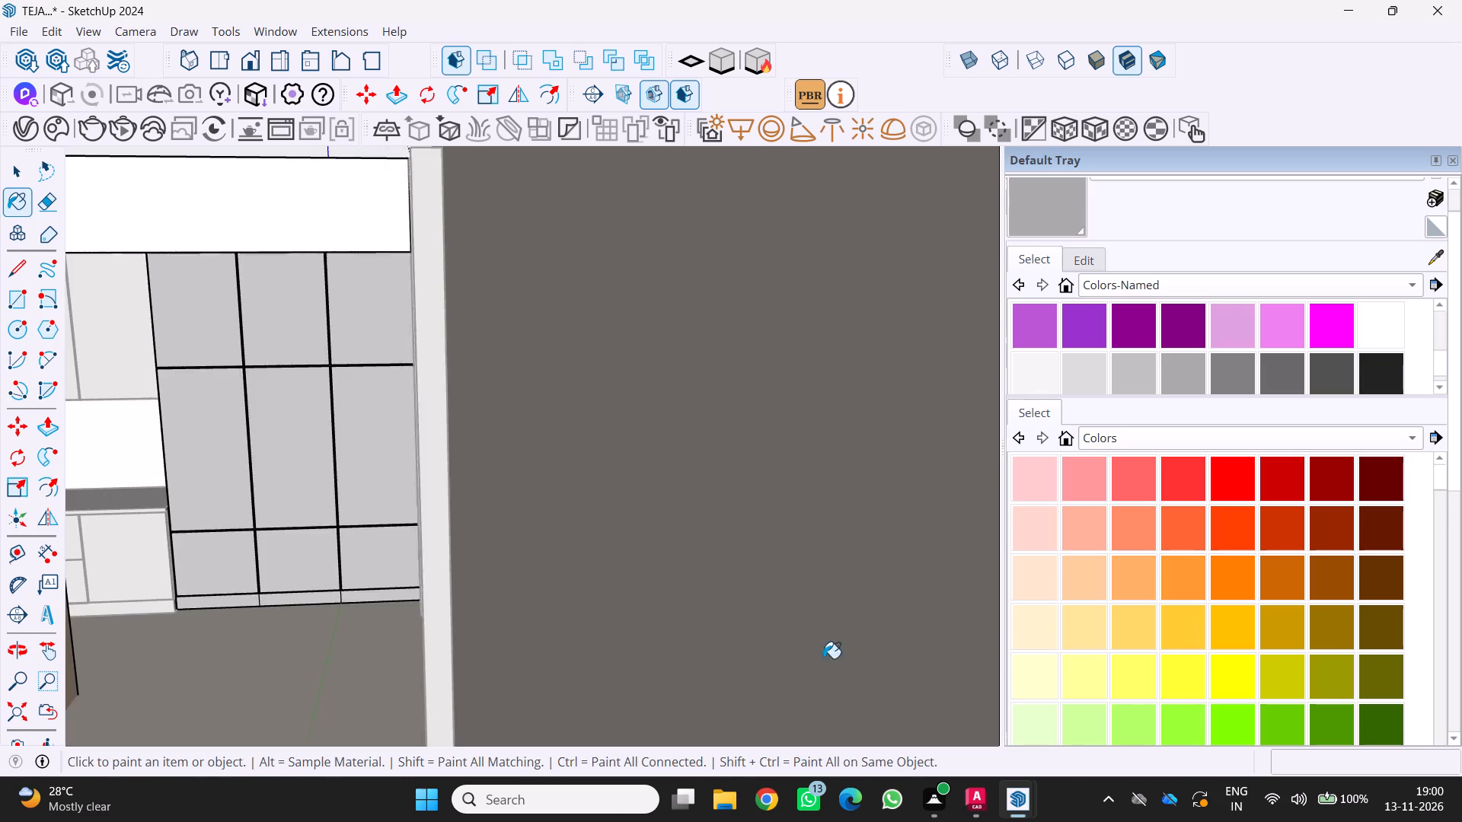
shift+scroll(823, 658, down, 7)
scroll(658, 645, down, 5)
shift+middle_drag(688, 632, 998, 615)
scroll(998, 618, down, 7)
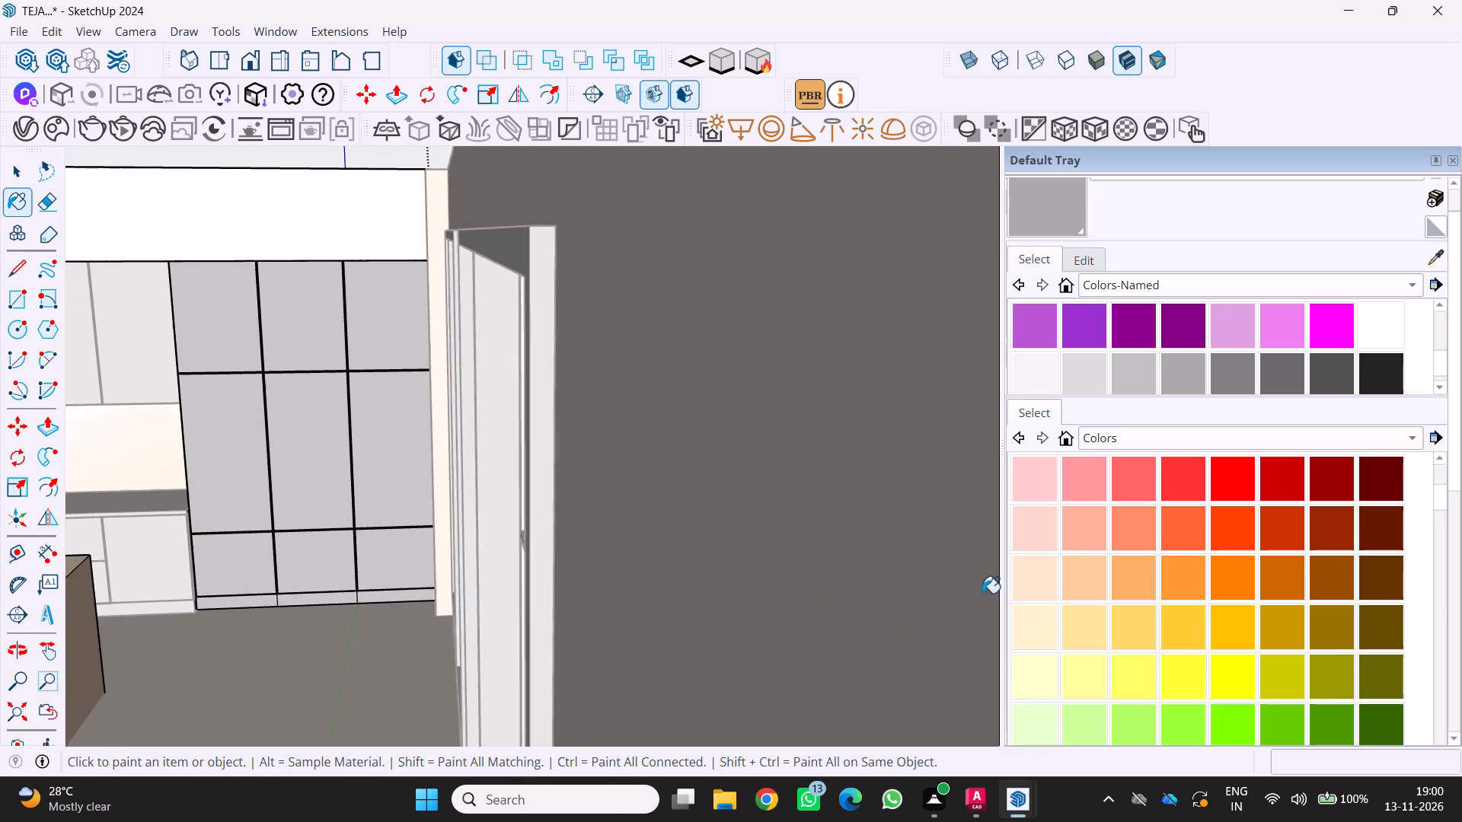
scroll(982, 593, down, 20)
scroll(982, 593, down, 11)
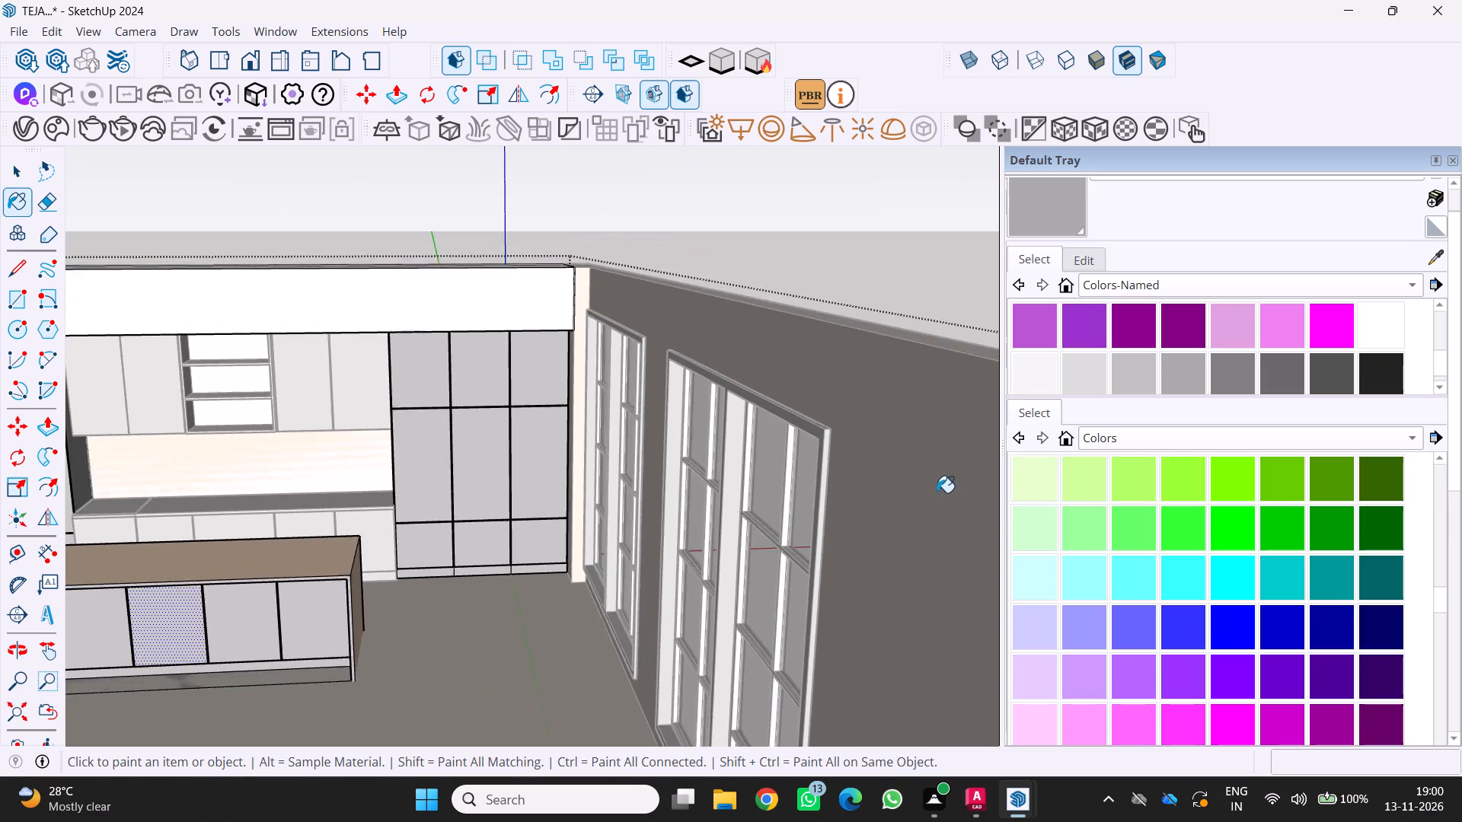
scroll(937, 492, down, 9)
middle_drag(939, 505, 894, 537)
scroll(251, 574, up, 6)
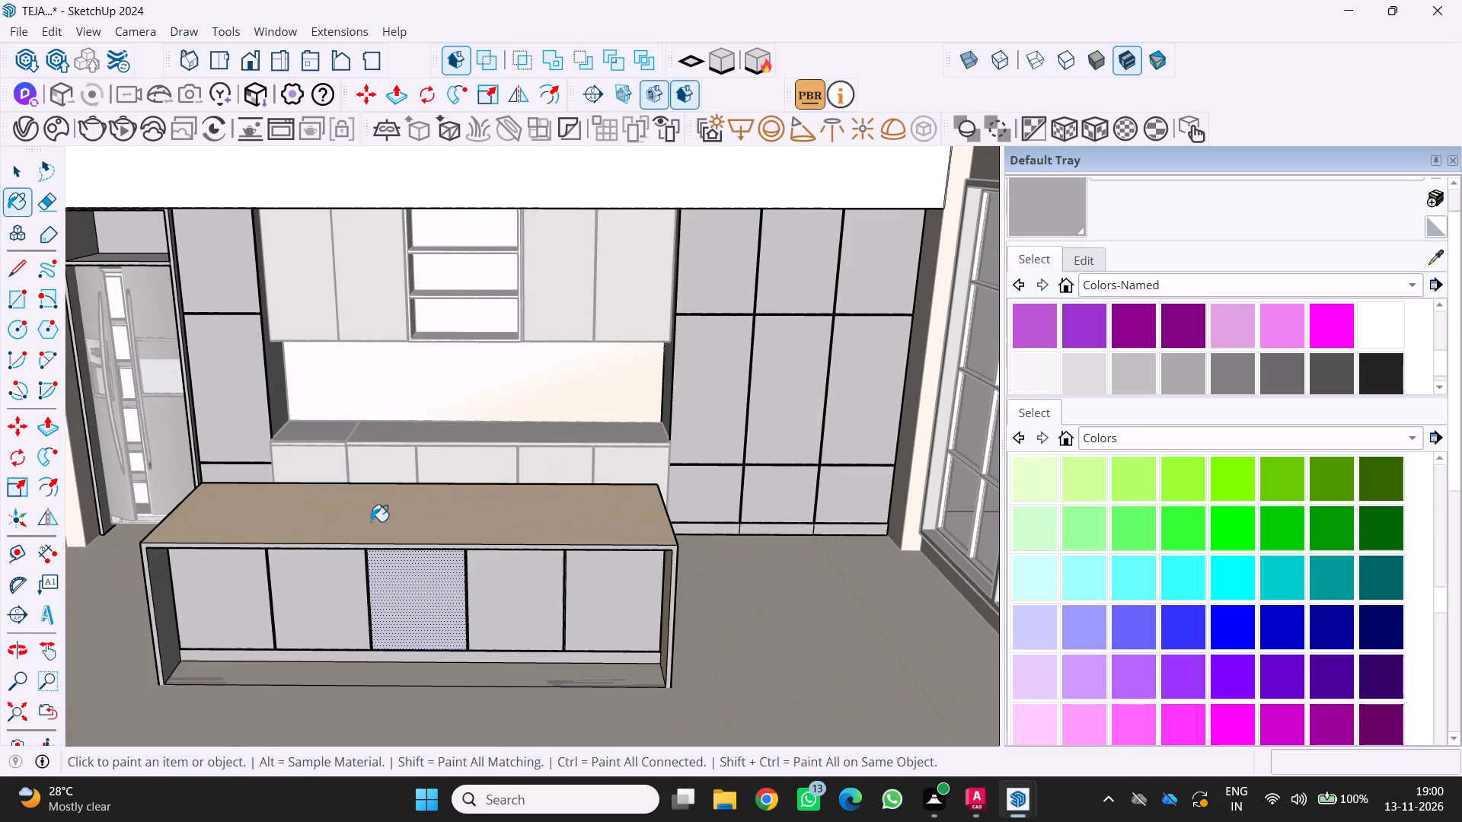
click(371, 521)
scroll(496, 568, up, 1)
middle_drag(496, 569, 355, 627)
middle_click(355, 627)
scroll(572, 672, up, 4)
click(494, 637)
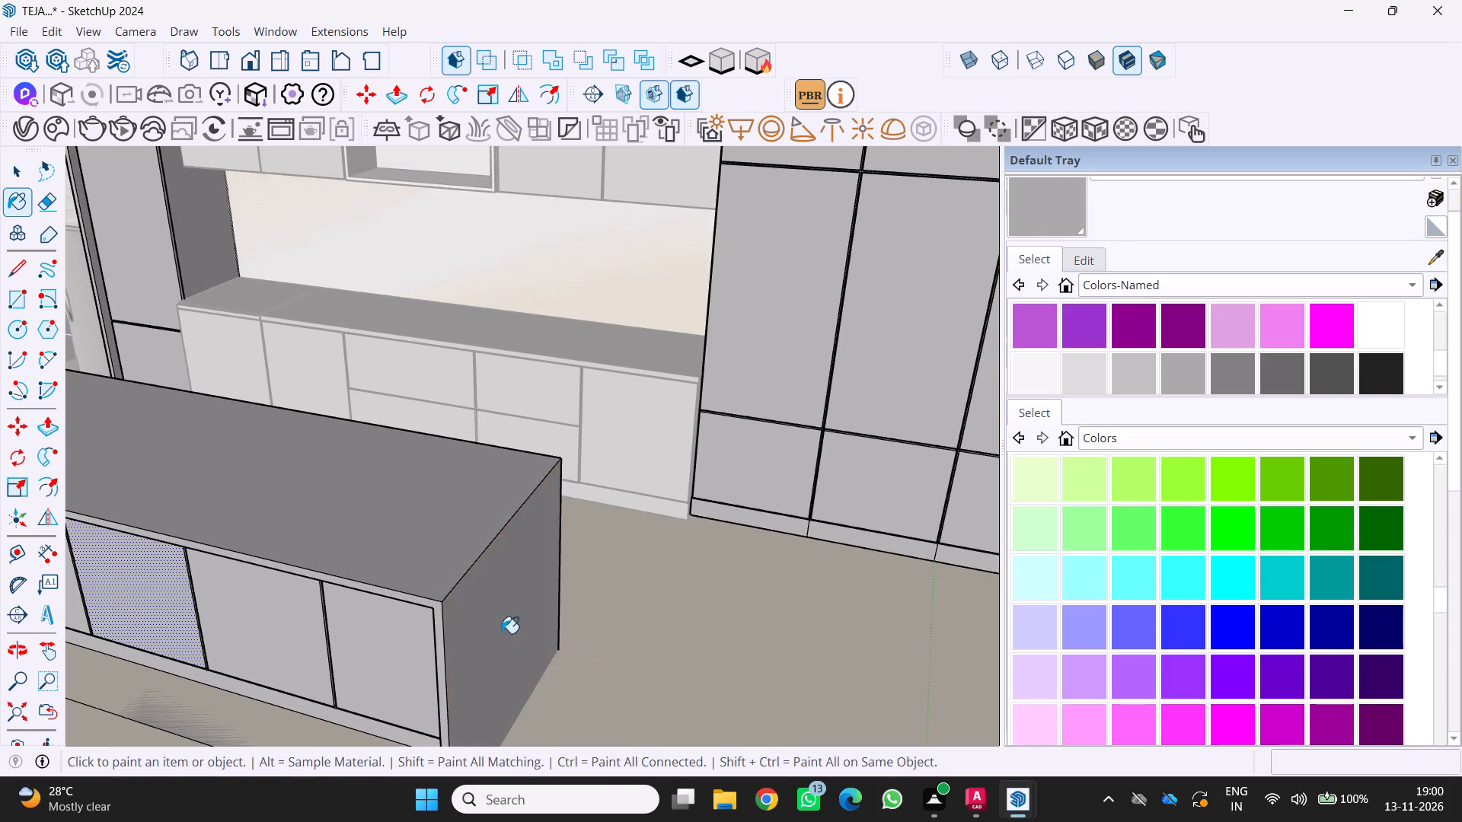
Paint the outer face of the island's fridge-side end panel medium grey.
scroll(551, 618, down, 10)
middle_drag(565, 610, 943, 586)
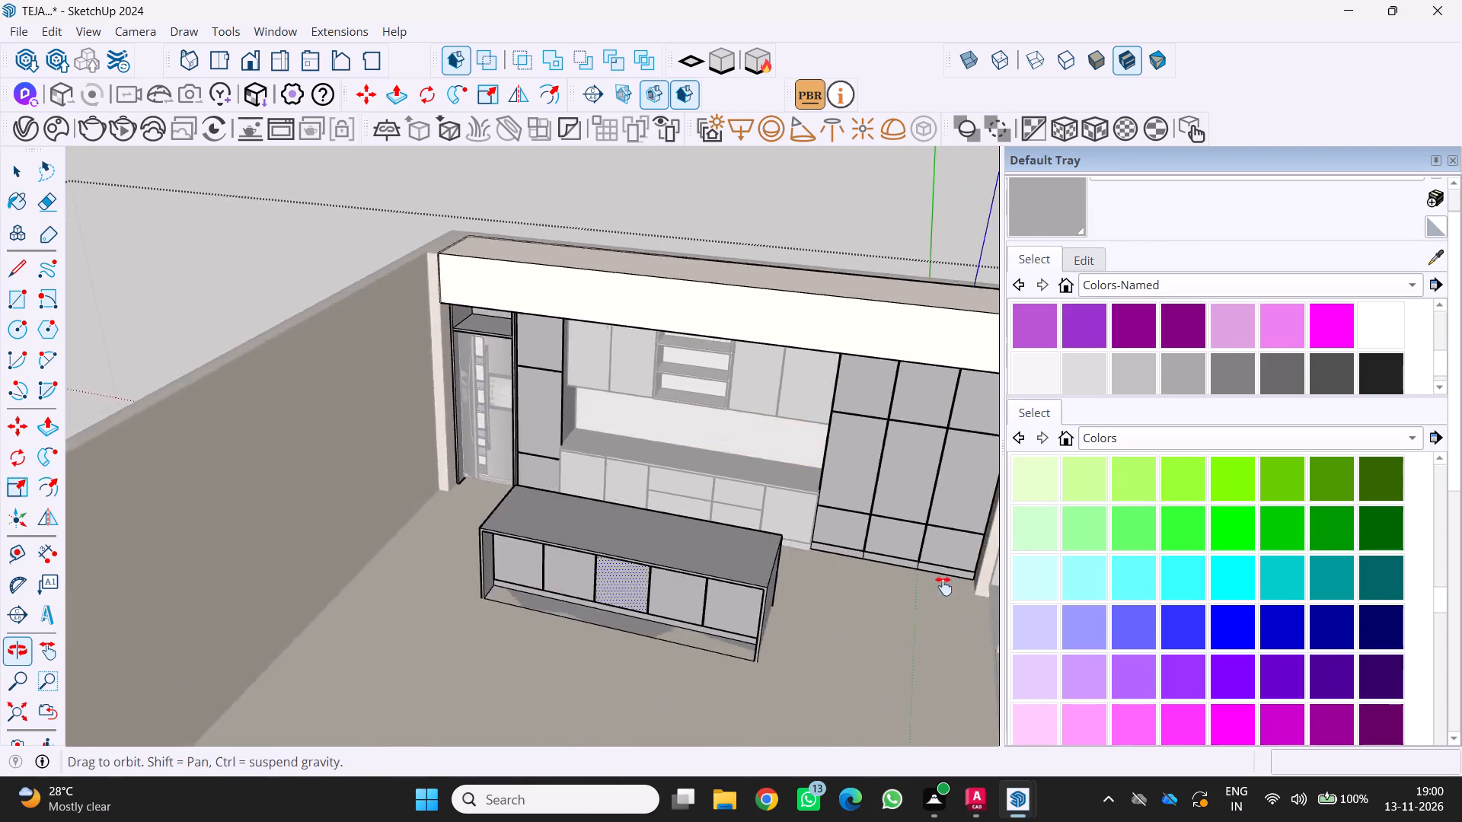
middle_drag(943, 586, 1116, 576)
scroll(989, 537, up, 8)
middle_drag(729, 537, 793, 615)
middle_drag(794, 613, 808, 606)
scroll(914, 550, up, 4)
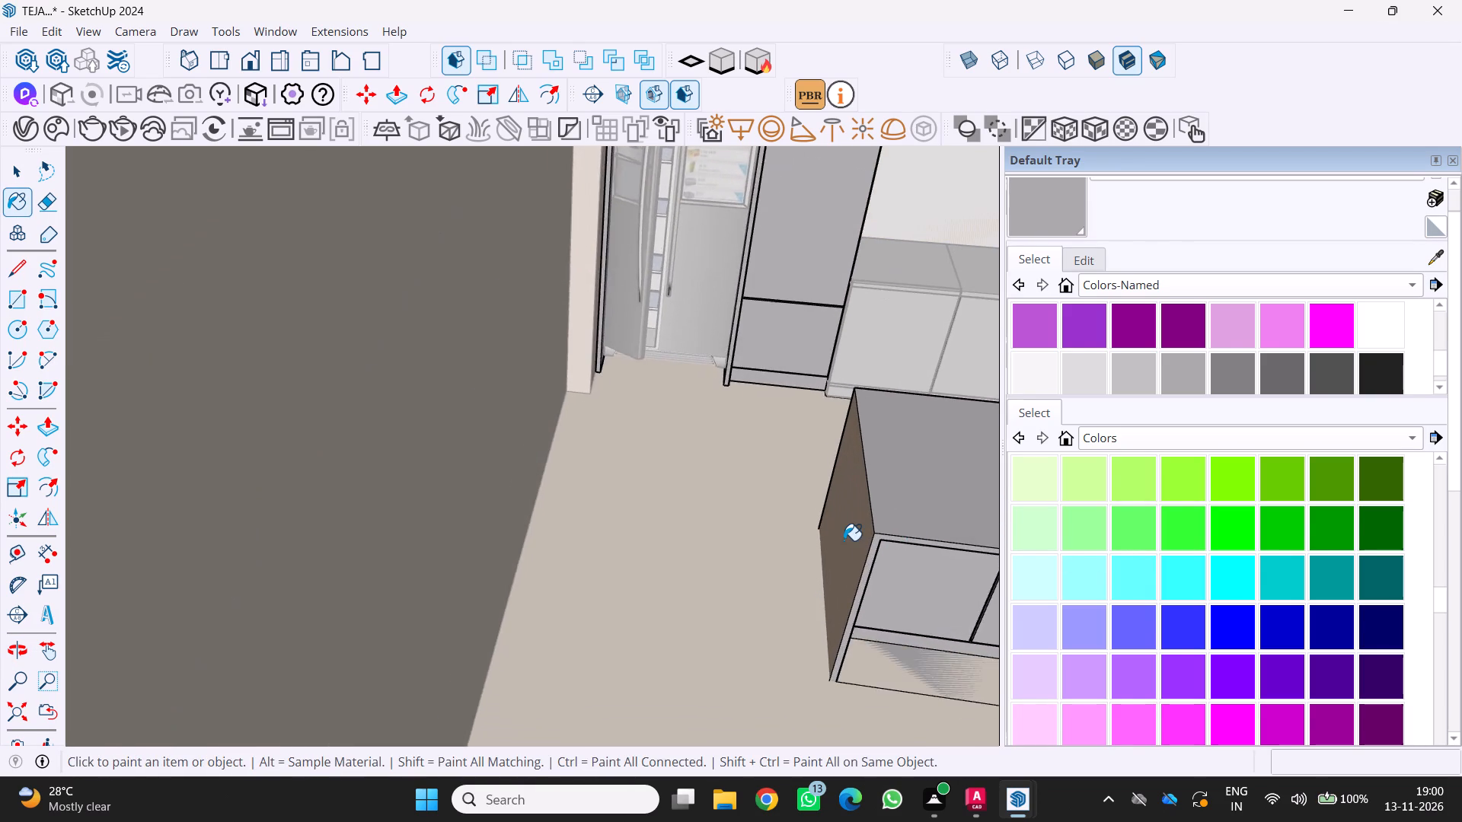
scroll(844, 540, up, 1)
click(848, 536)
scroll(832, 545, down, 19)
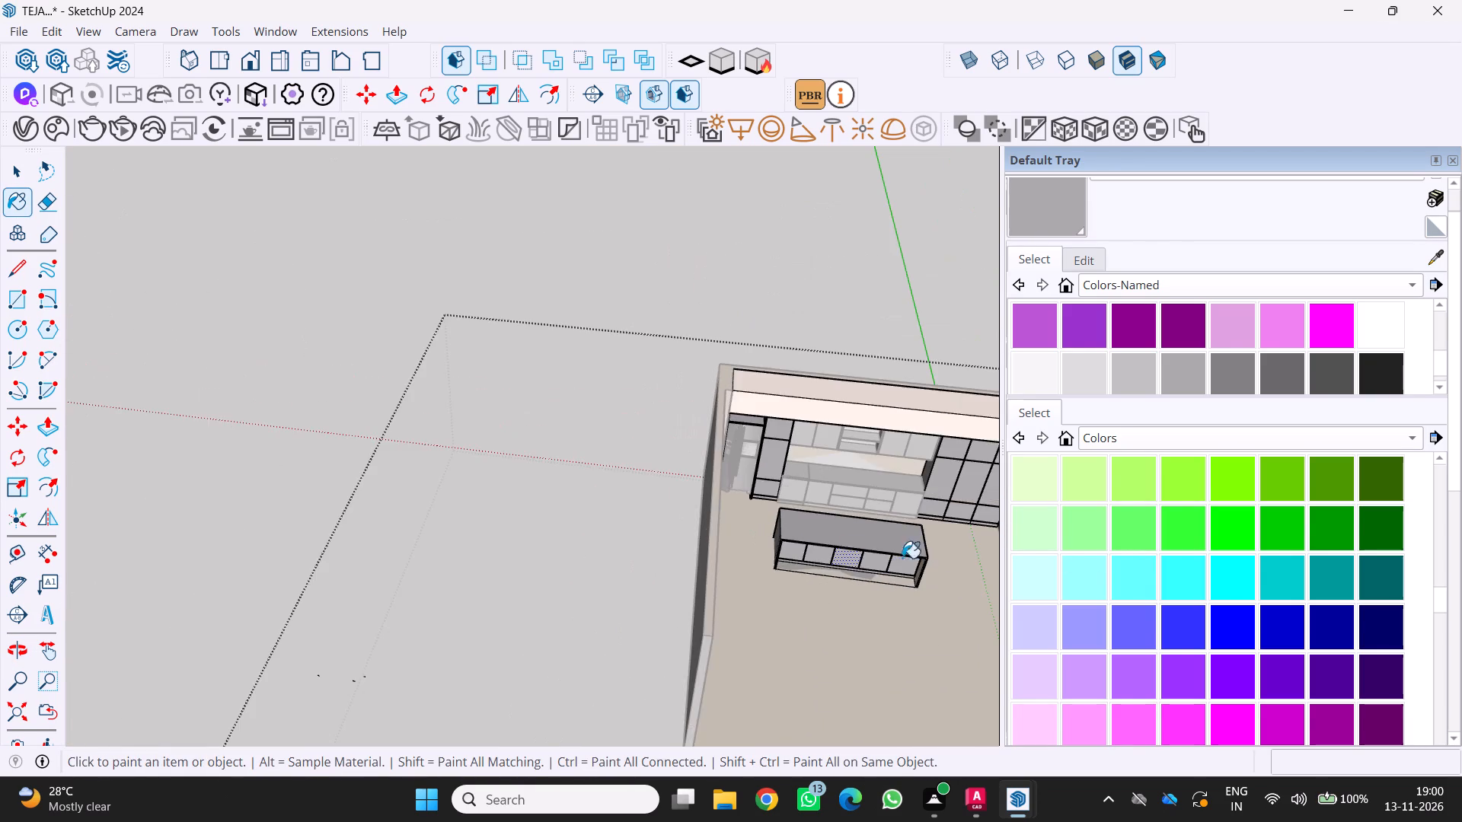
Leave the island's group editing and return to the whole model.
middle_drag(956, 562, 547, 504)
middle_click(541, 502)
scroll(538, 502, up, 1)
scroll(555, 508, down, 4)
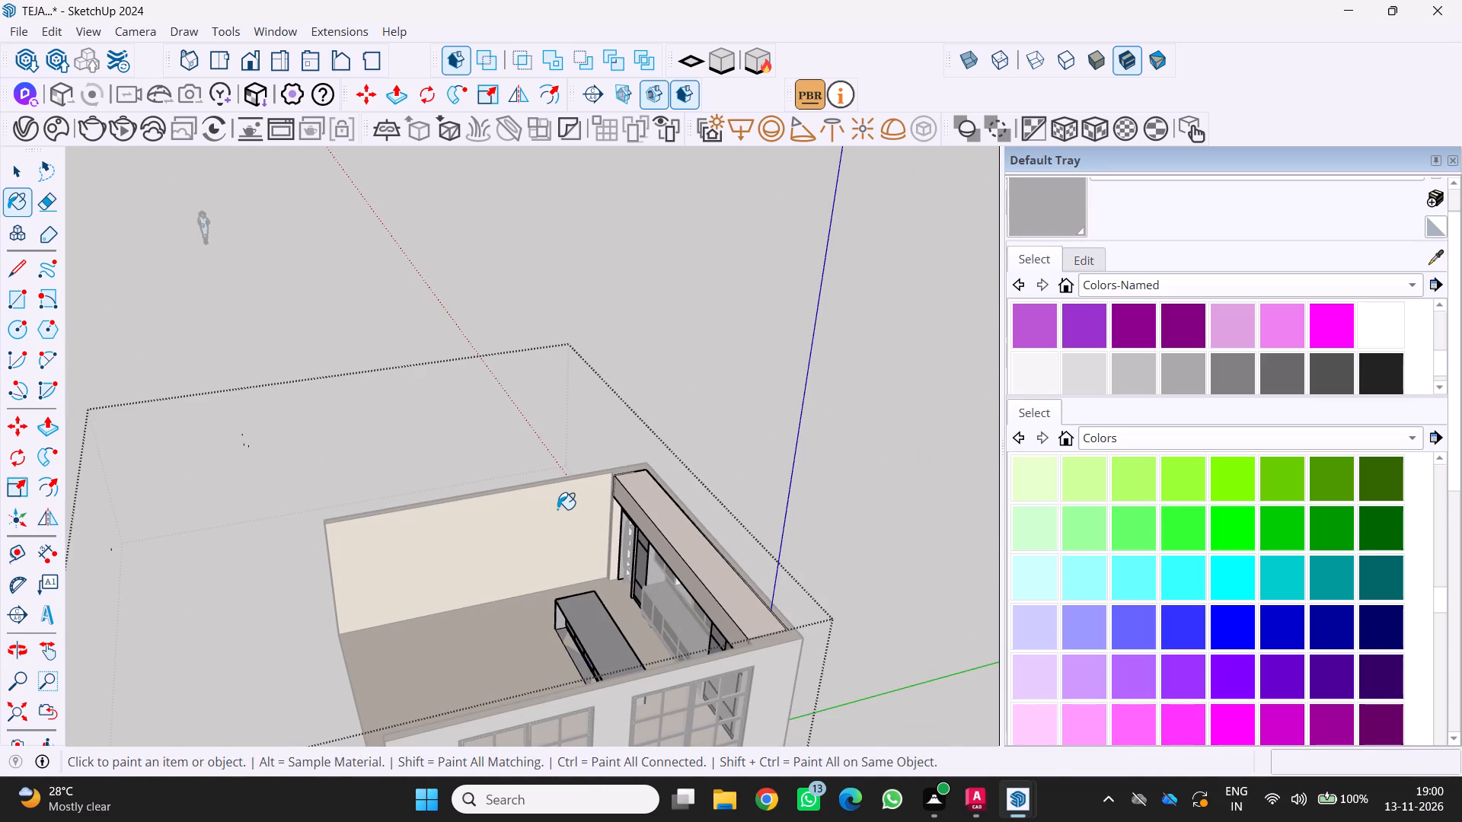
middle_click(603, 648)
middle_drag(604, 648, 822, 577)
scroll(297, 481, down, 2)
middle_drag(315, 515, 595, 522)
middle_drag(610, 522, 761, 518)
middle_drag(833, 517, 927, 483)
scroll(448, 575, up, 2)
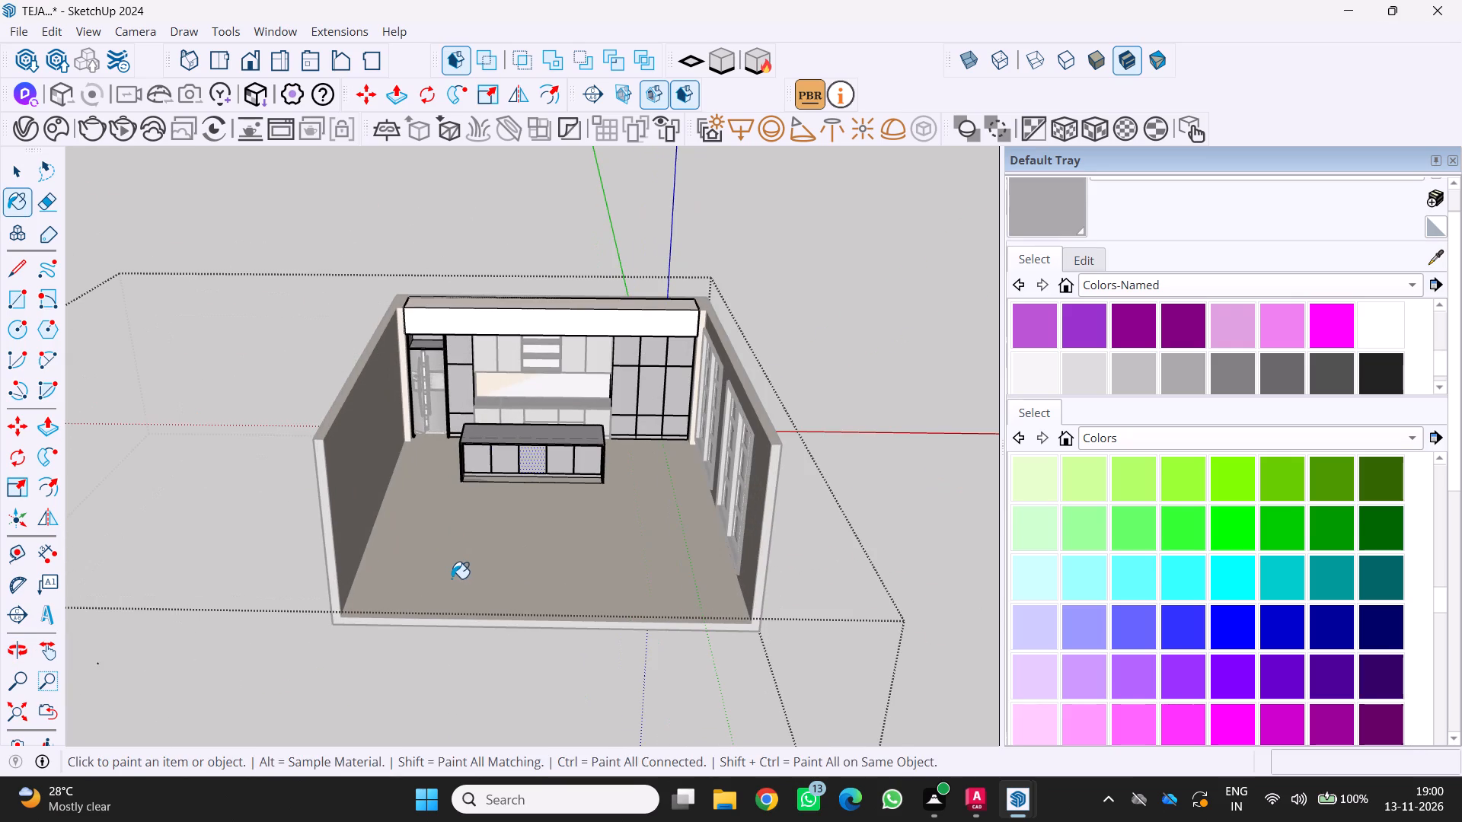
key(space)
scroll(733, 546, down, 2)
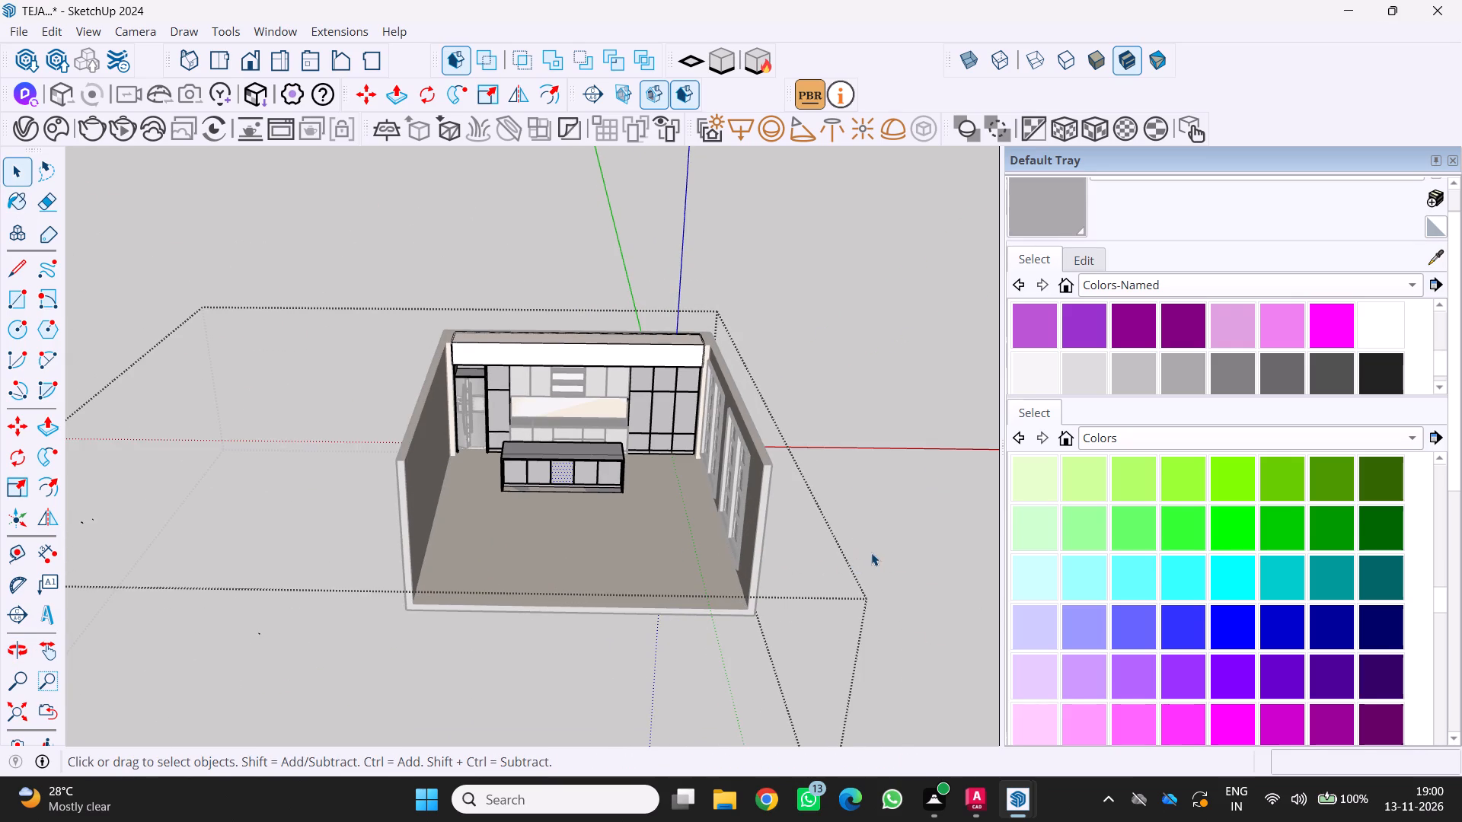
click(871, 554)
scroll(835, 570, up, 1)
key(space)
click(924, 592)
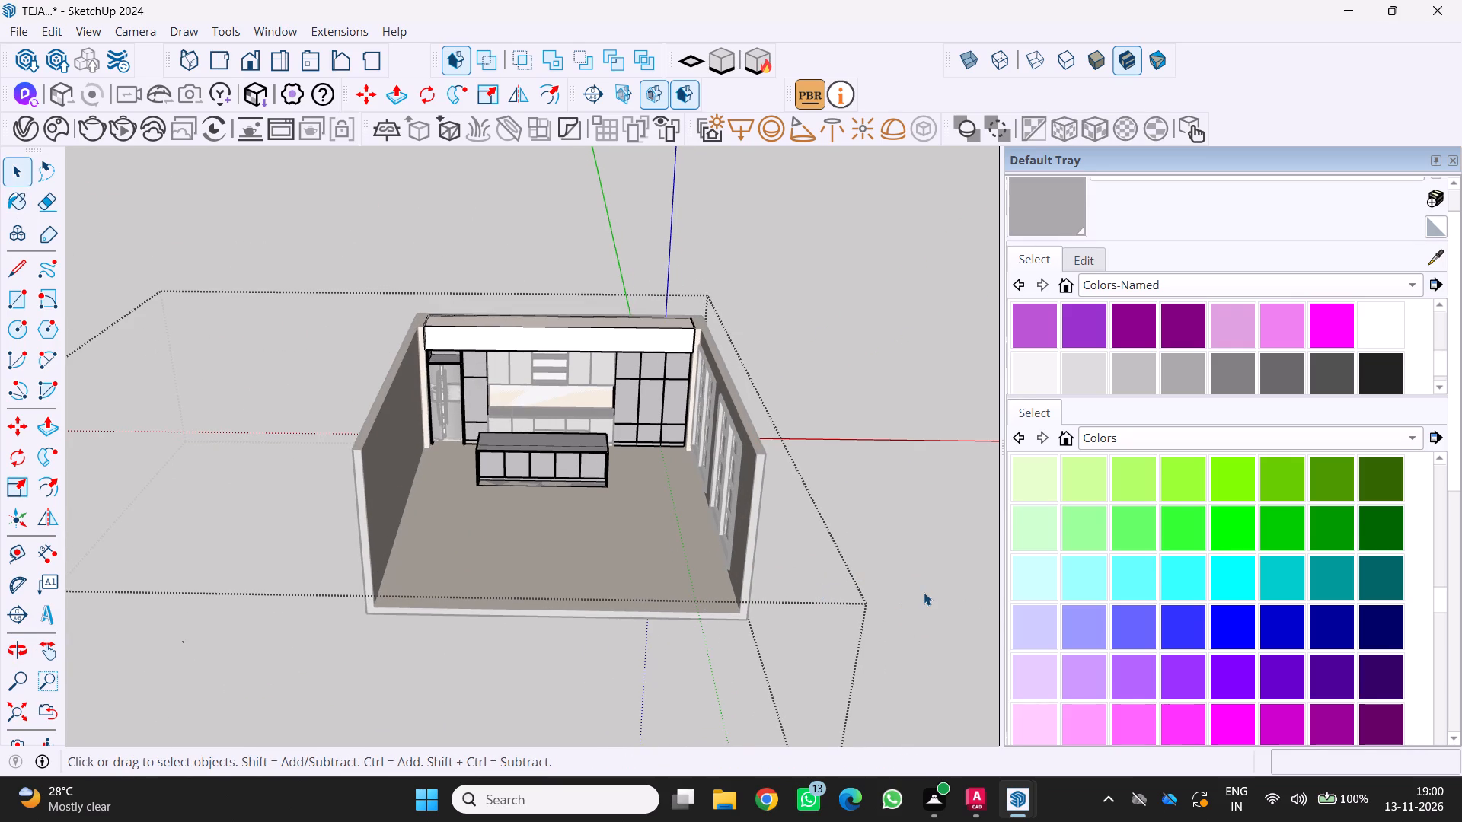
Examine the repainted grey island together with the cabinetry, walls and floor from the open front of the kitchen.
middle_drag(729, 573, 764, 445)
scroll(729, 573, up, 1)
scroll(425, 489, up, 3)
middle_drag(426, 488, 412, 553)
middle_click(410, 555)
middle_drag(405, 558, 399, 566)
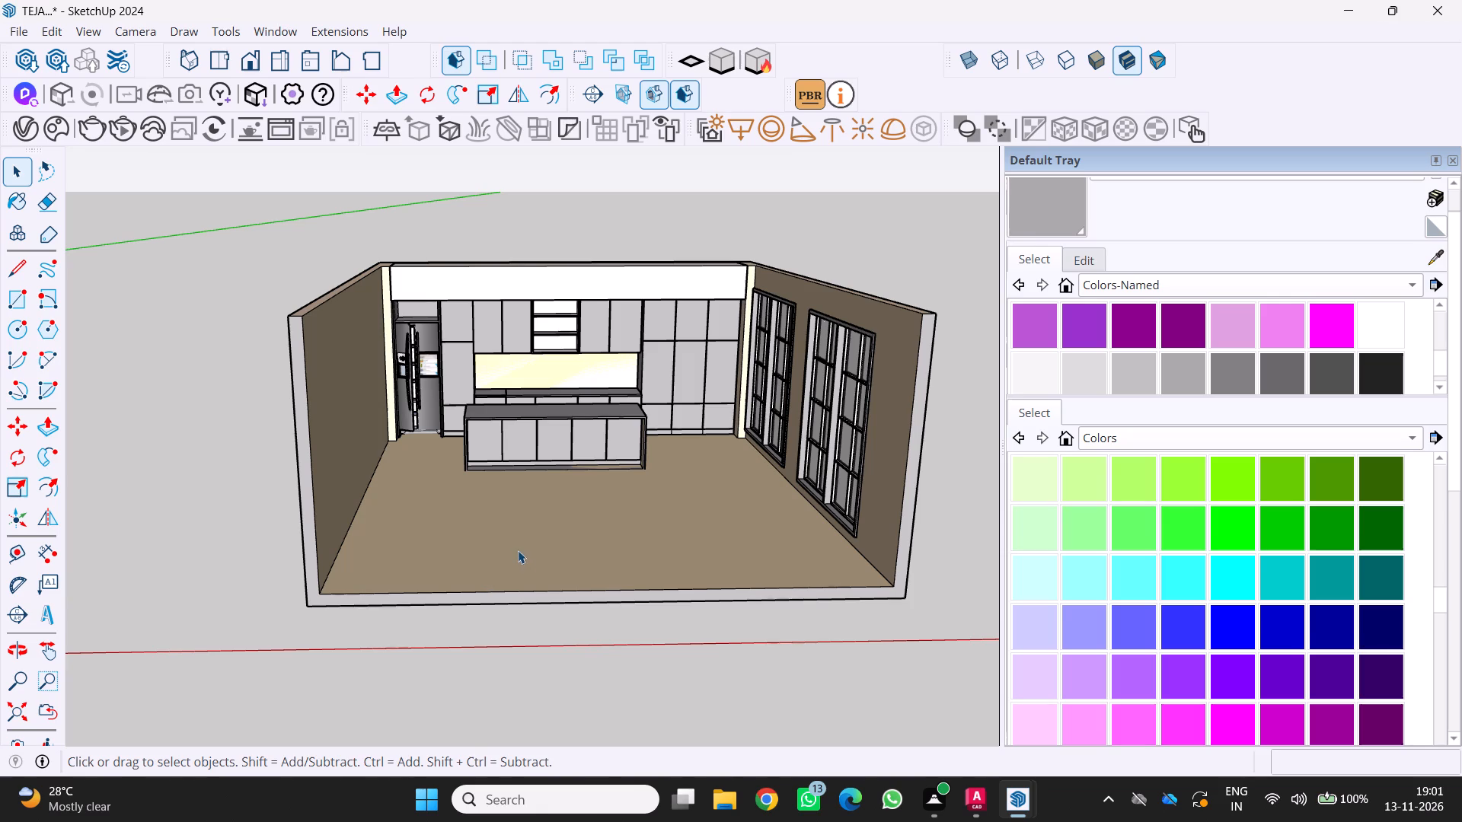
scroll(514, 548, down, 4)
middle_drag(505, 530, 491, 522)
middle_drag(487, 519, 418, 497)
middle_click(416, 496)
middle_click(408, 496)
middle_click(405, 497)
scroll(429, 512, up, 4)
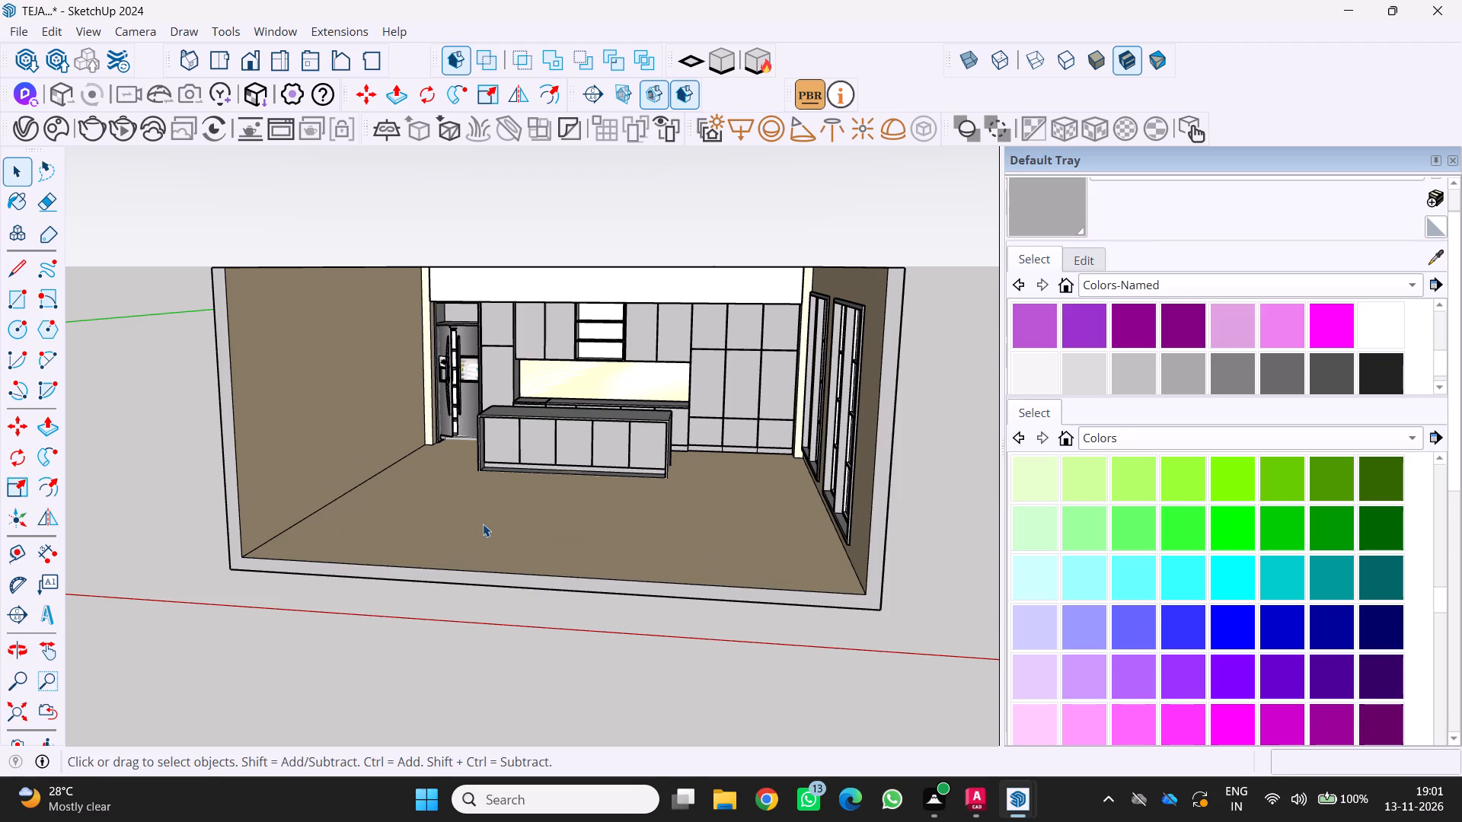
scroll(607, 370, up, 2)
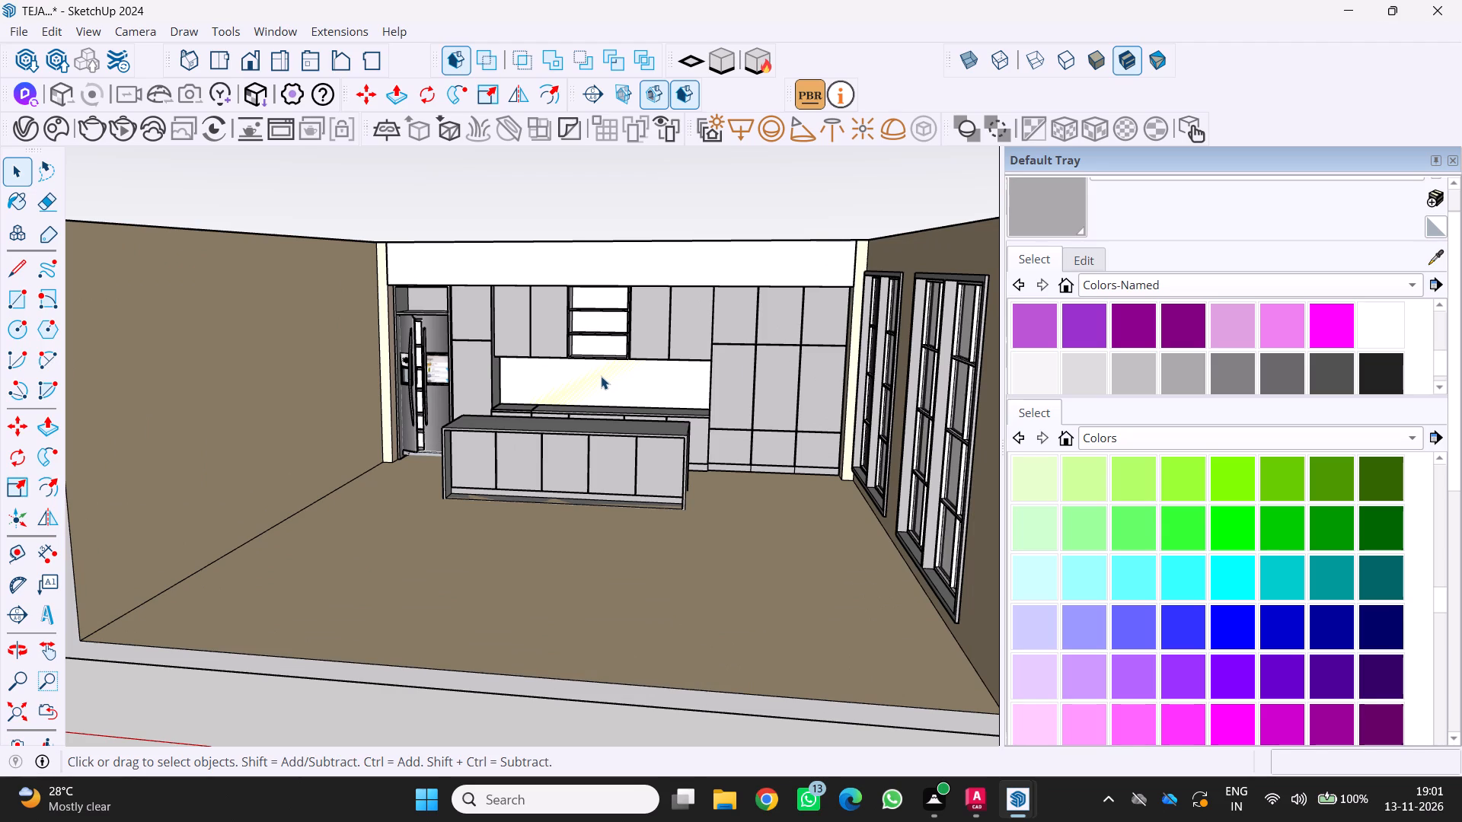
middle_drag(592, 378, 616, 448)
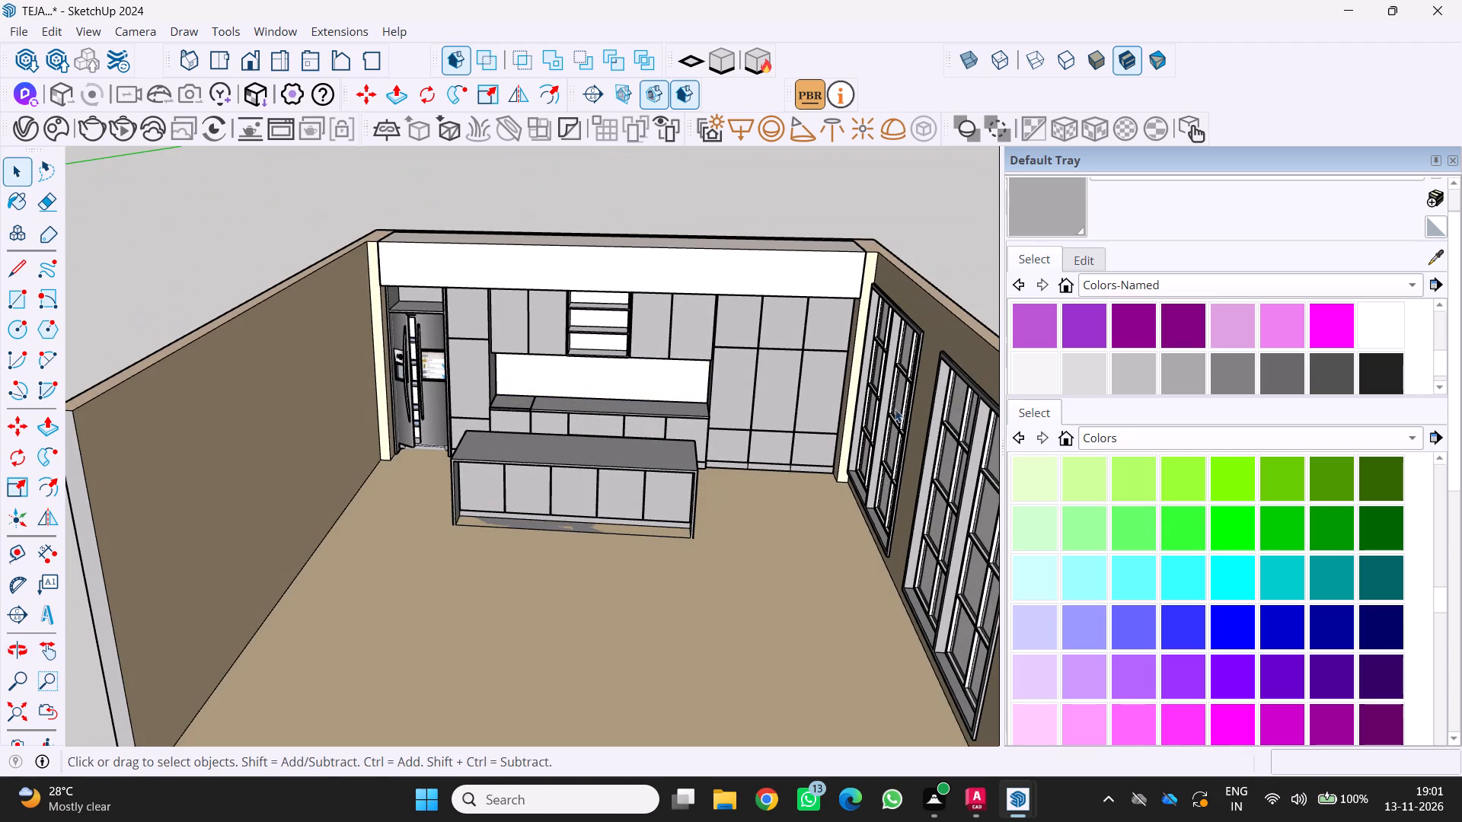
Paint the open shelf unit between the wall cabinets with the plain reddish-brown wood from the Wood materials.
click(1247, 440)
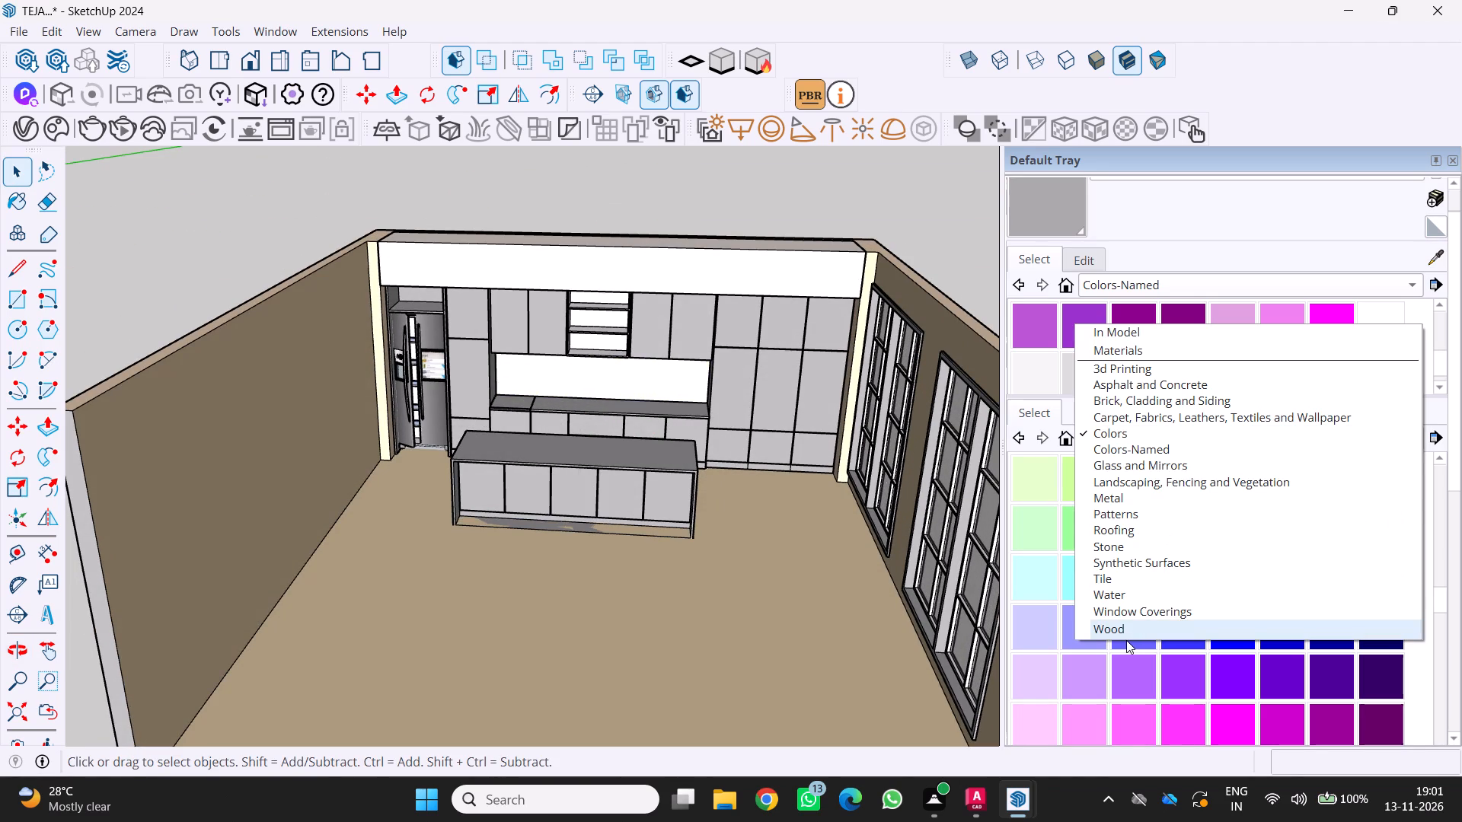
click(1128, 630)
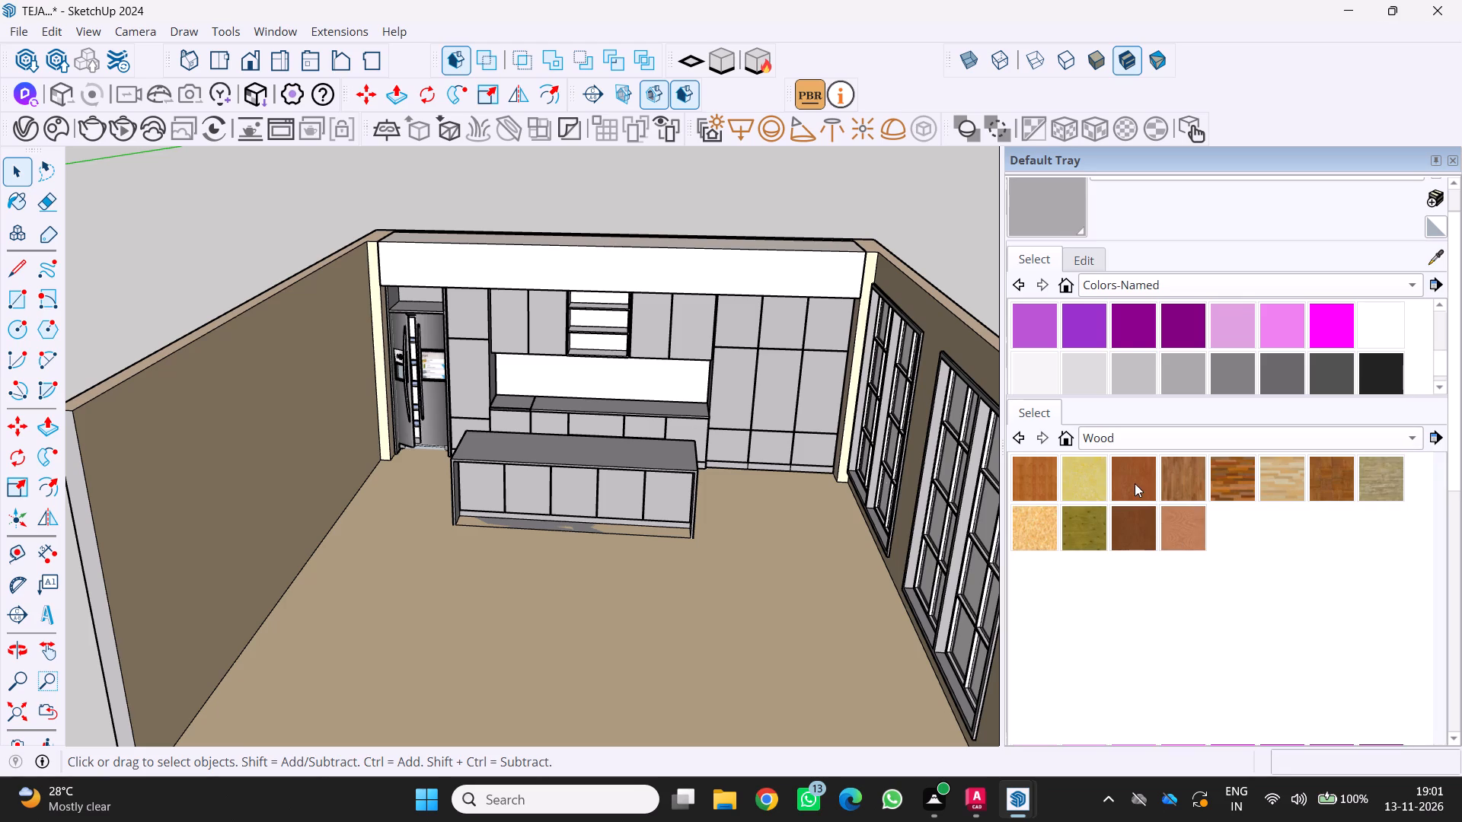
click(1134, 485)
scroll(477, 405, up, 6)
click(656, 285)
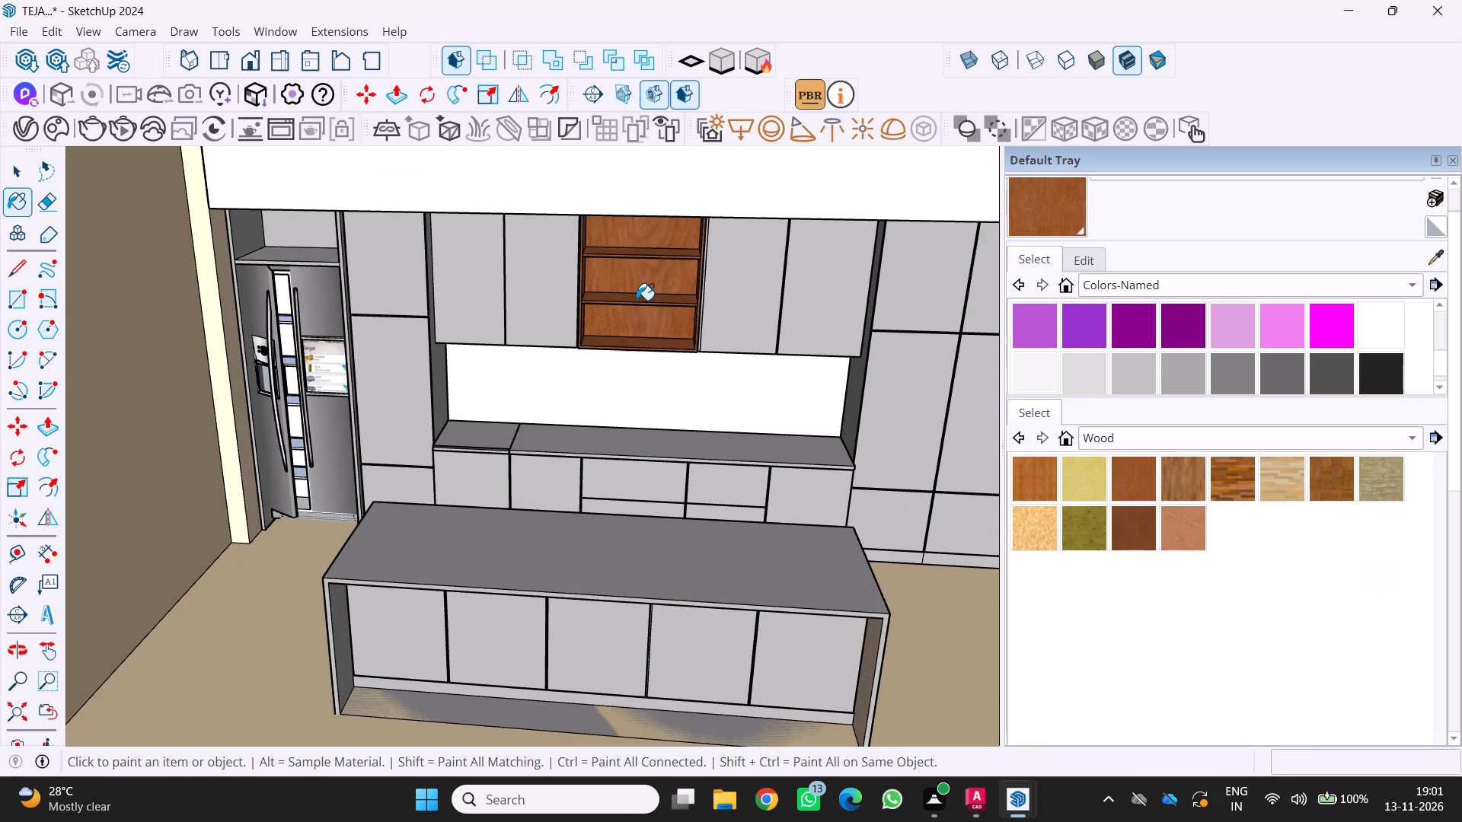
Examine the wood shelf unit against the grey cabinetry and island from the open front of the kitchen.
scroll(588, 390, down, 10)
middle_drag(508, 473, 523, 351)
middle_click(523, 351)
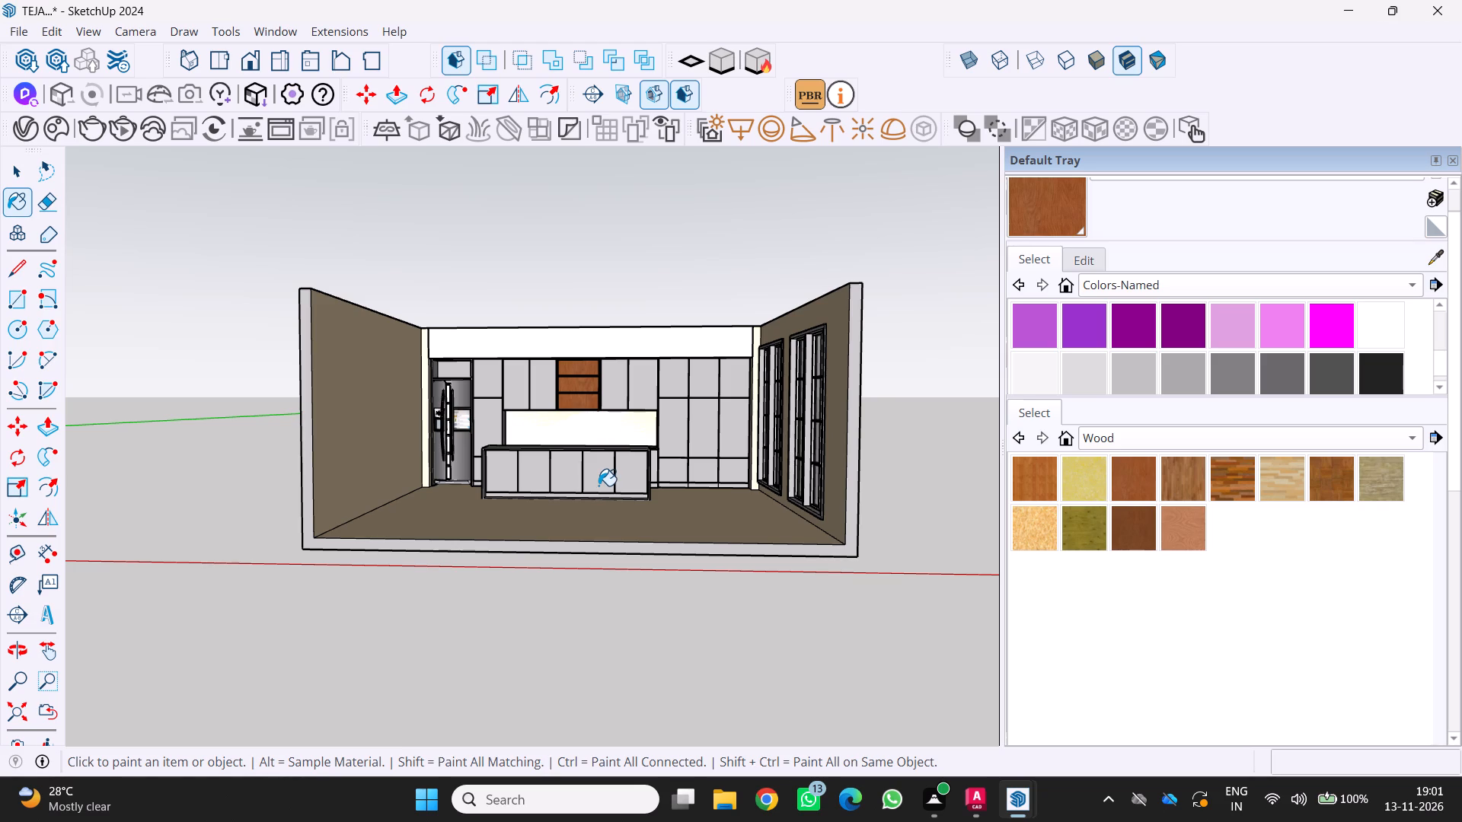
scroll(564, 518, up, 2)
middle_drag(565, 503, 586, 558)
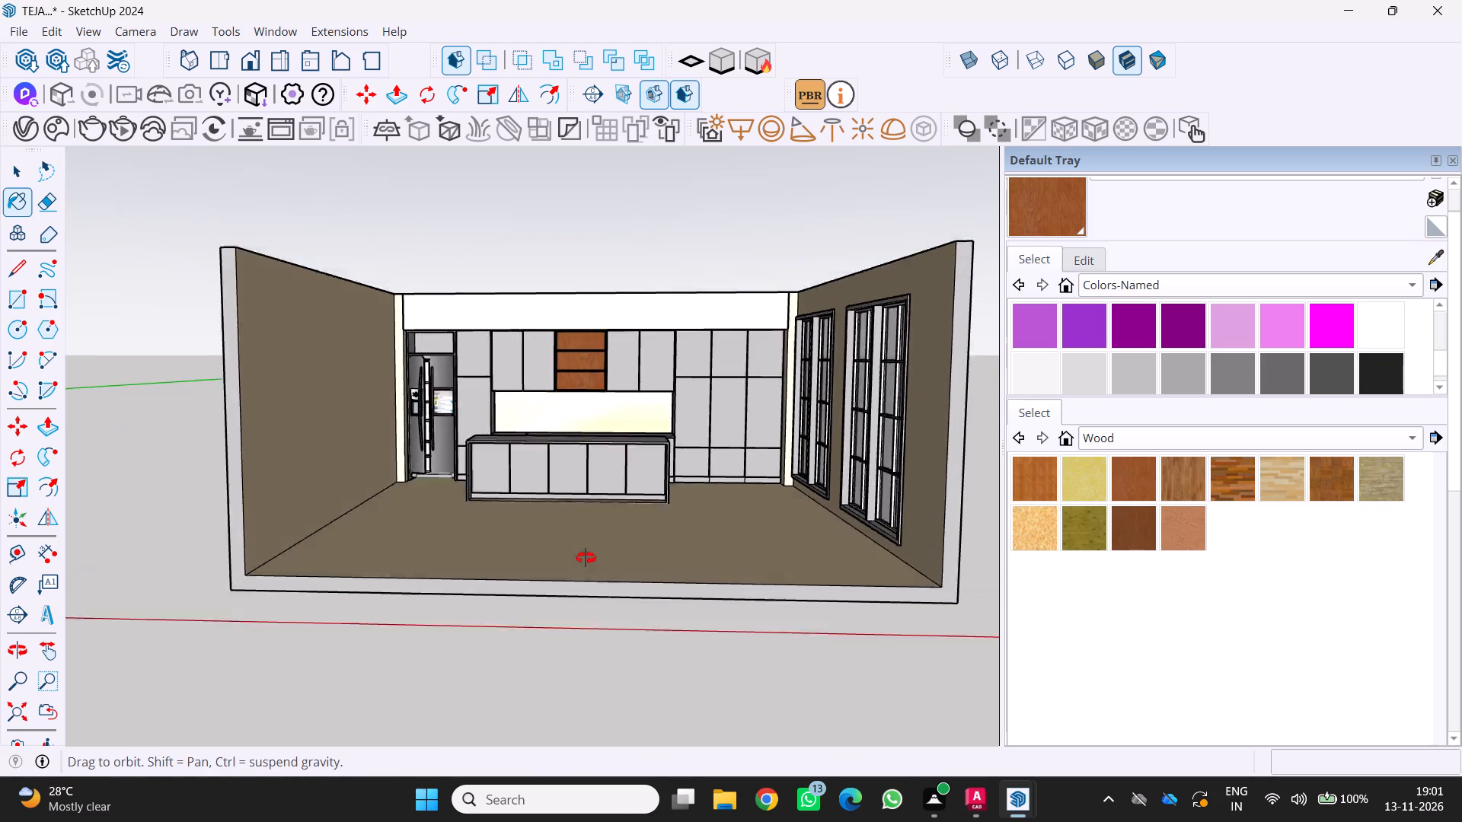
middle_drag(586, 558, 580, 611)
middle_click(579, 610)
scroll(565, 457, up, 4)
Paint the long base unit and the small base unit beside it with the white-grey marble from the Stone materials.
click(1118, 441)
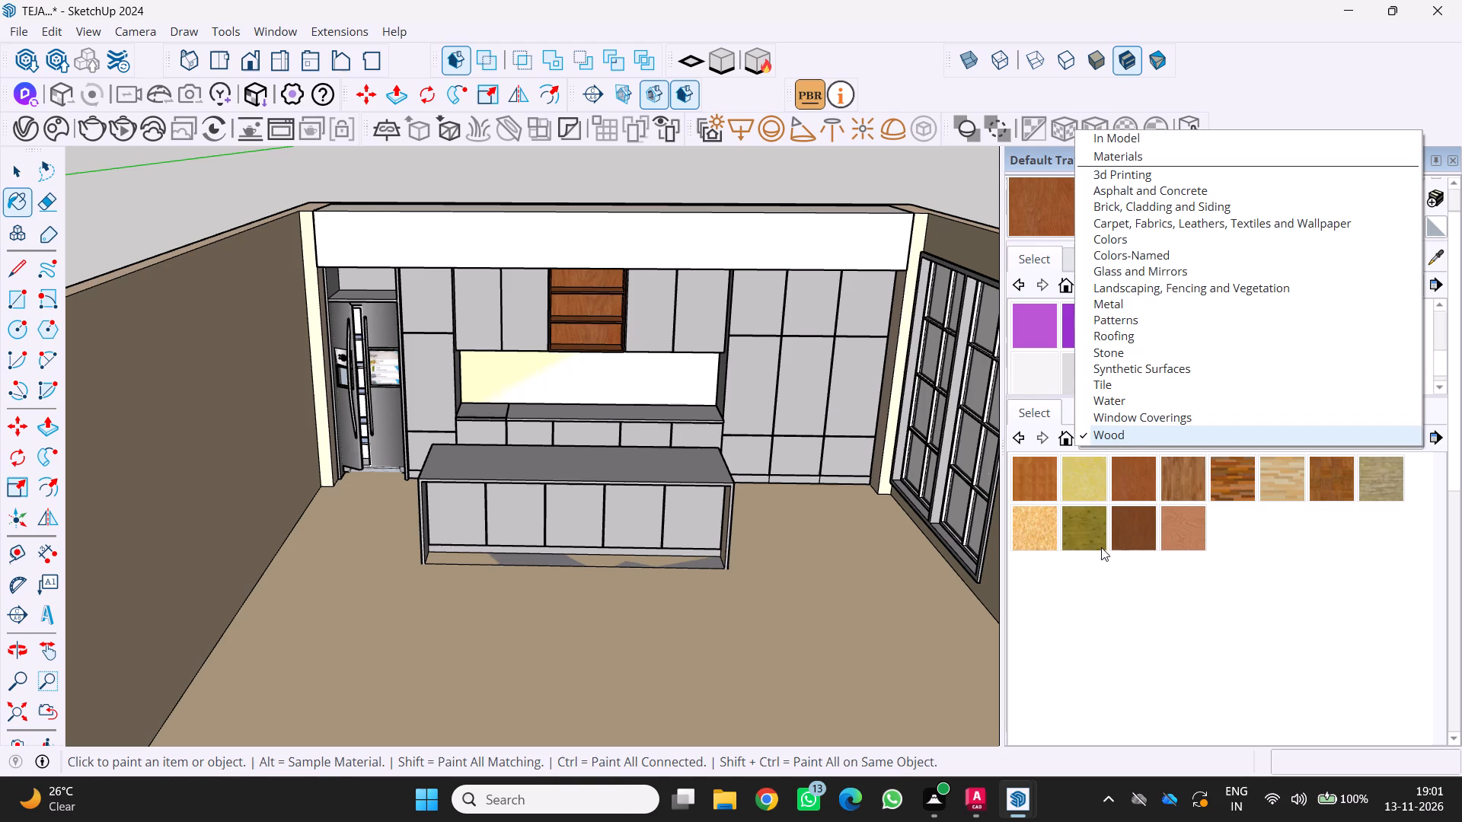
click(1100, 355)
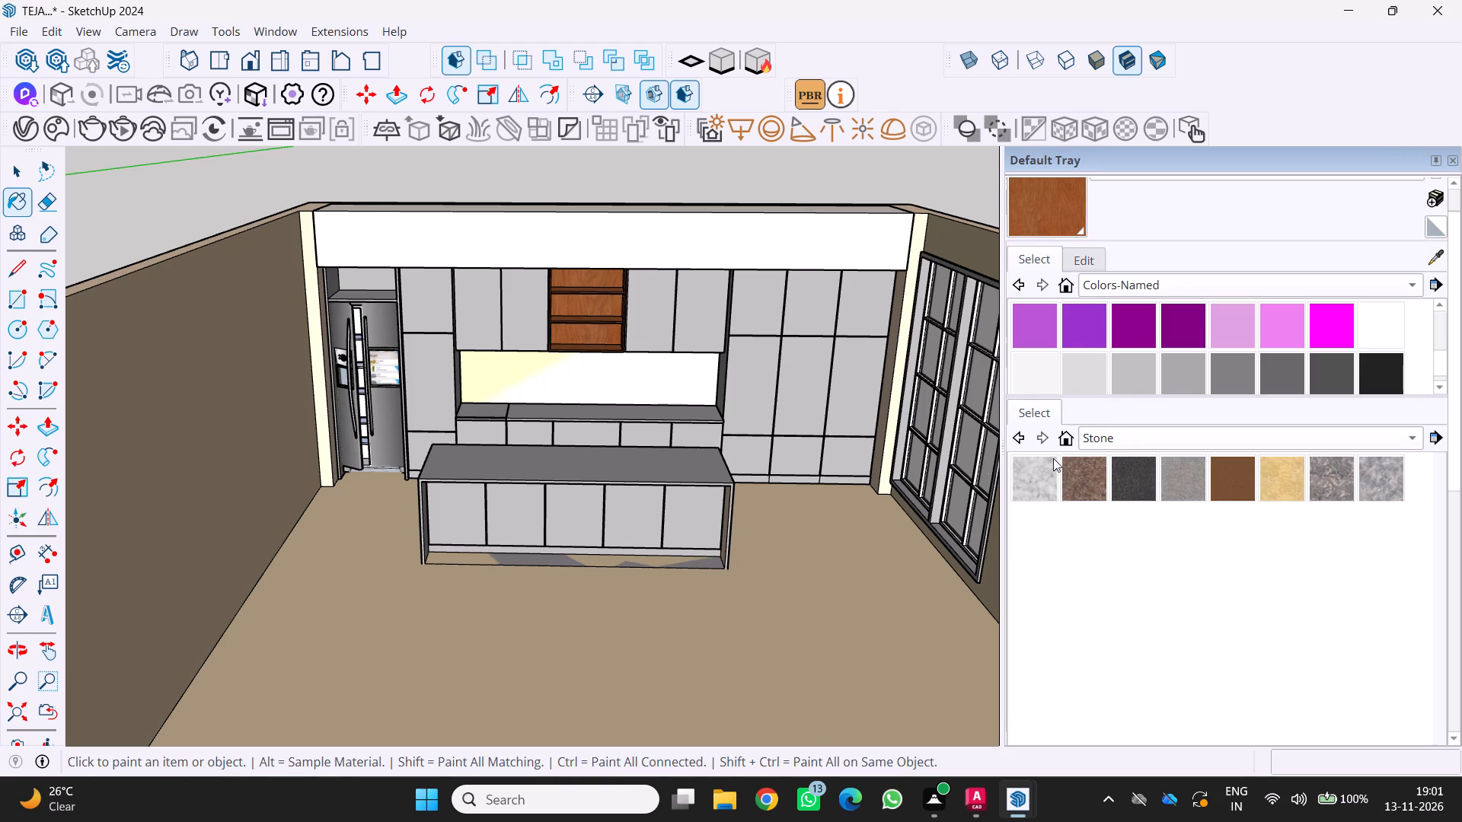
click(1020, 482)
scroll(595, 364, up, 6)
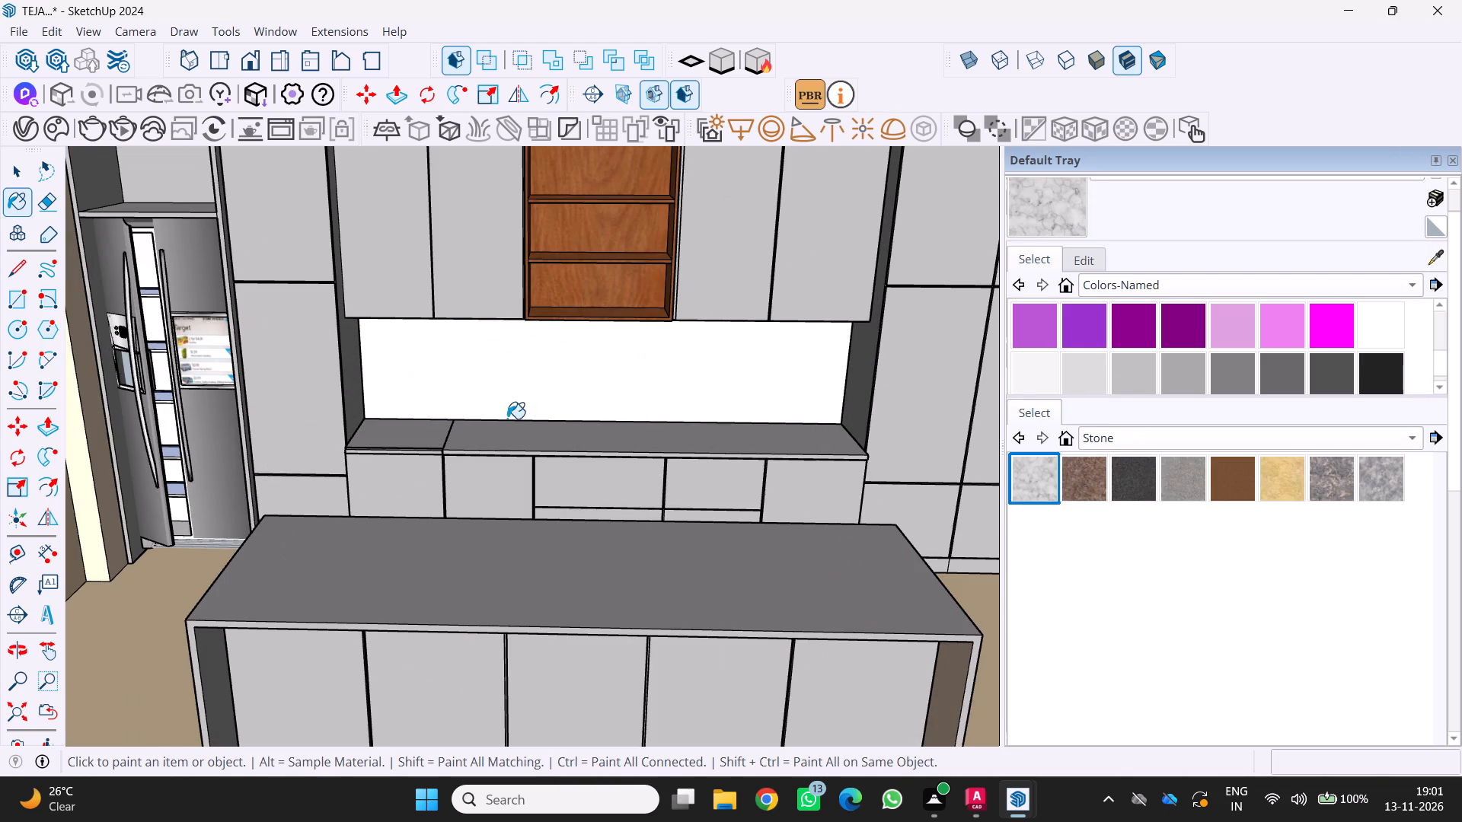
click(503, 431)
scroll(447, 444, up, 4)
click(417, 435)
Examine how the marble covers the base units' worktops and fronts from the front and from the window side.
scroll(445, 445, down, 3)
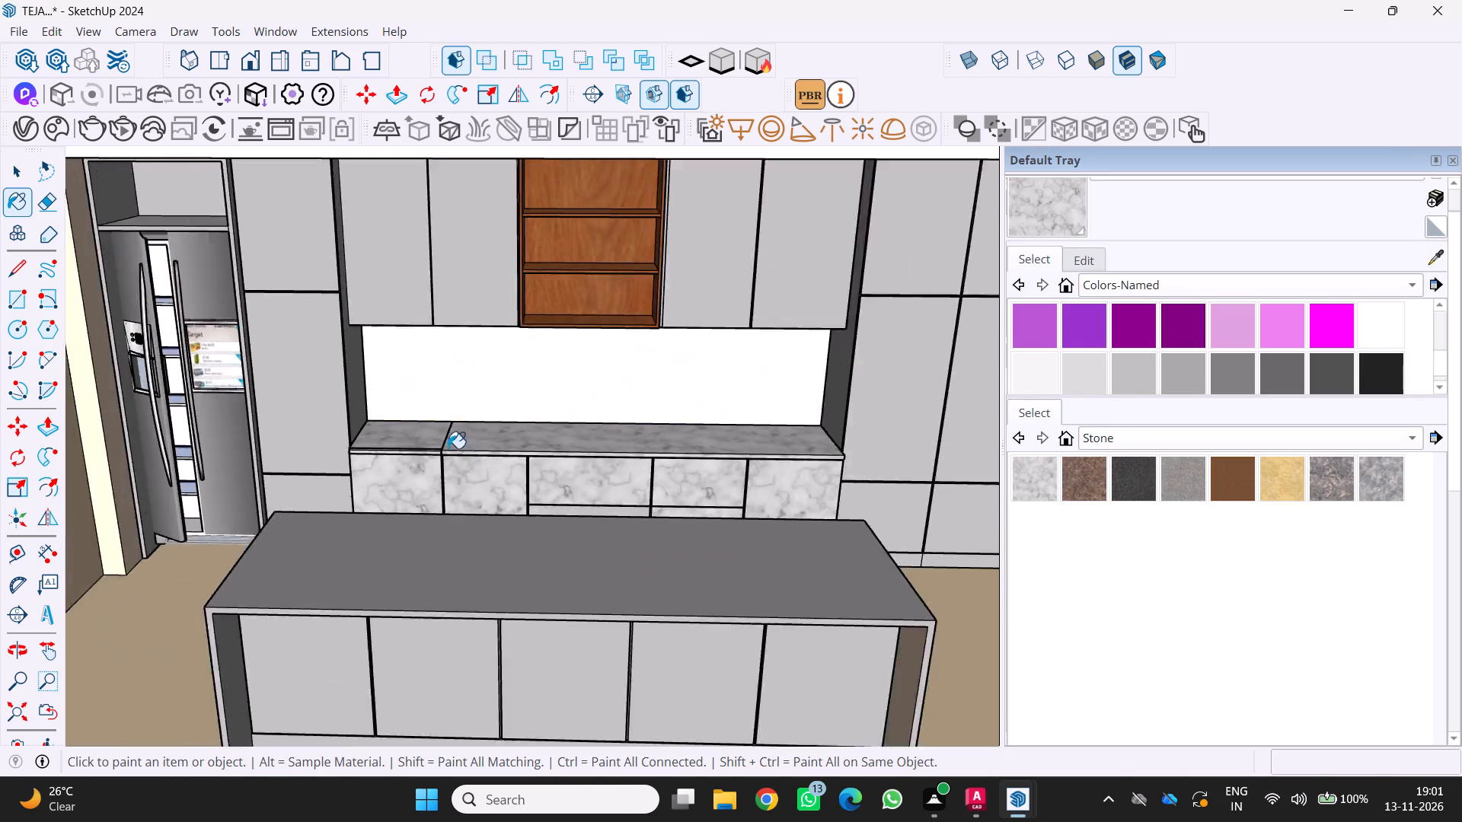
scroll(448, 448, down, 6)
middle_drag(492, 503, 495, 441)
scroll(542, 447, up, 4)
scroll(496, 529, down, 7)
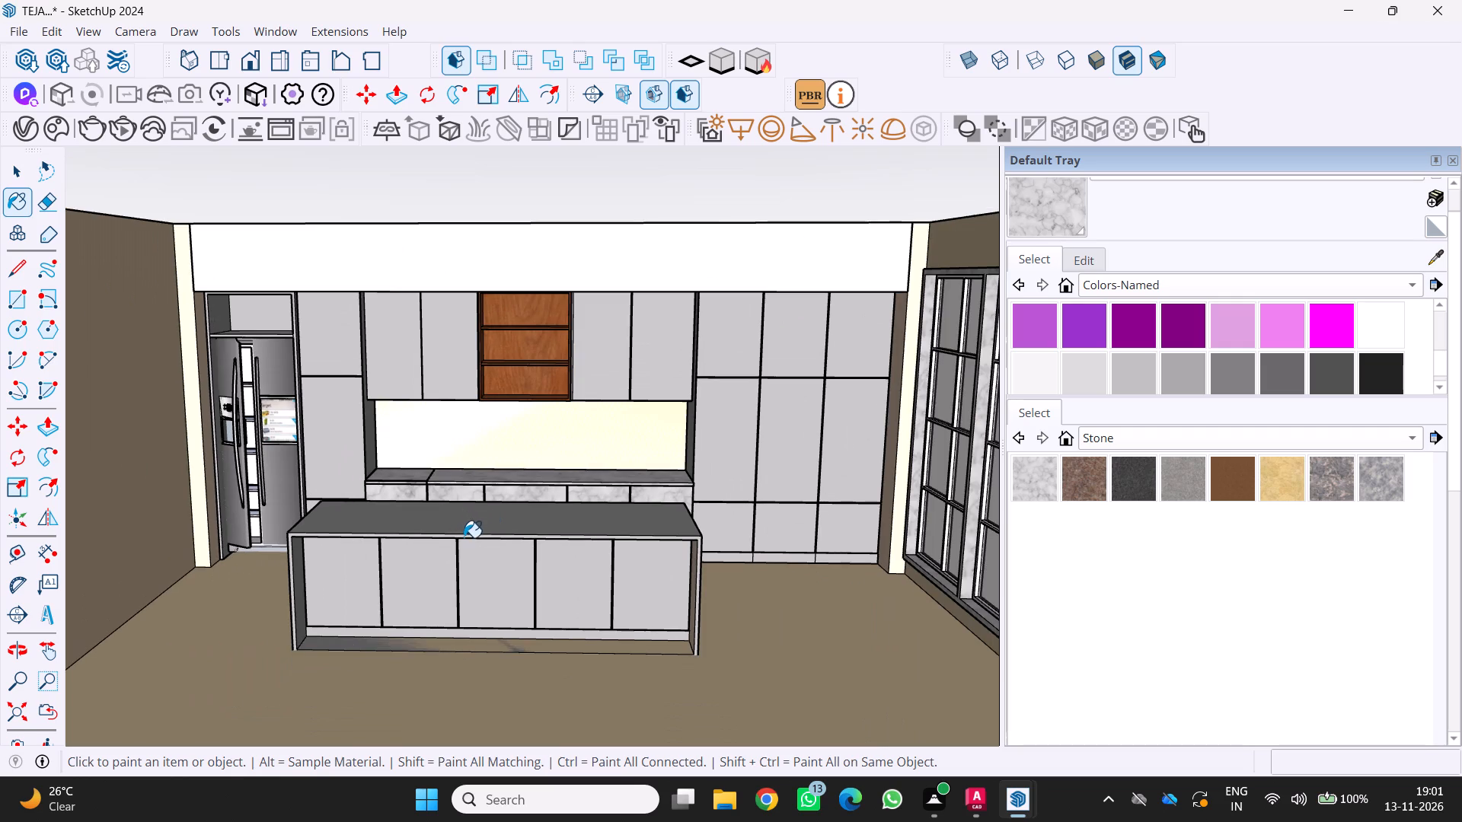
middle_drag(491, 568, 291, 642)
scroll(438, 569, up, 1)
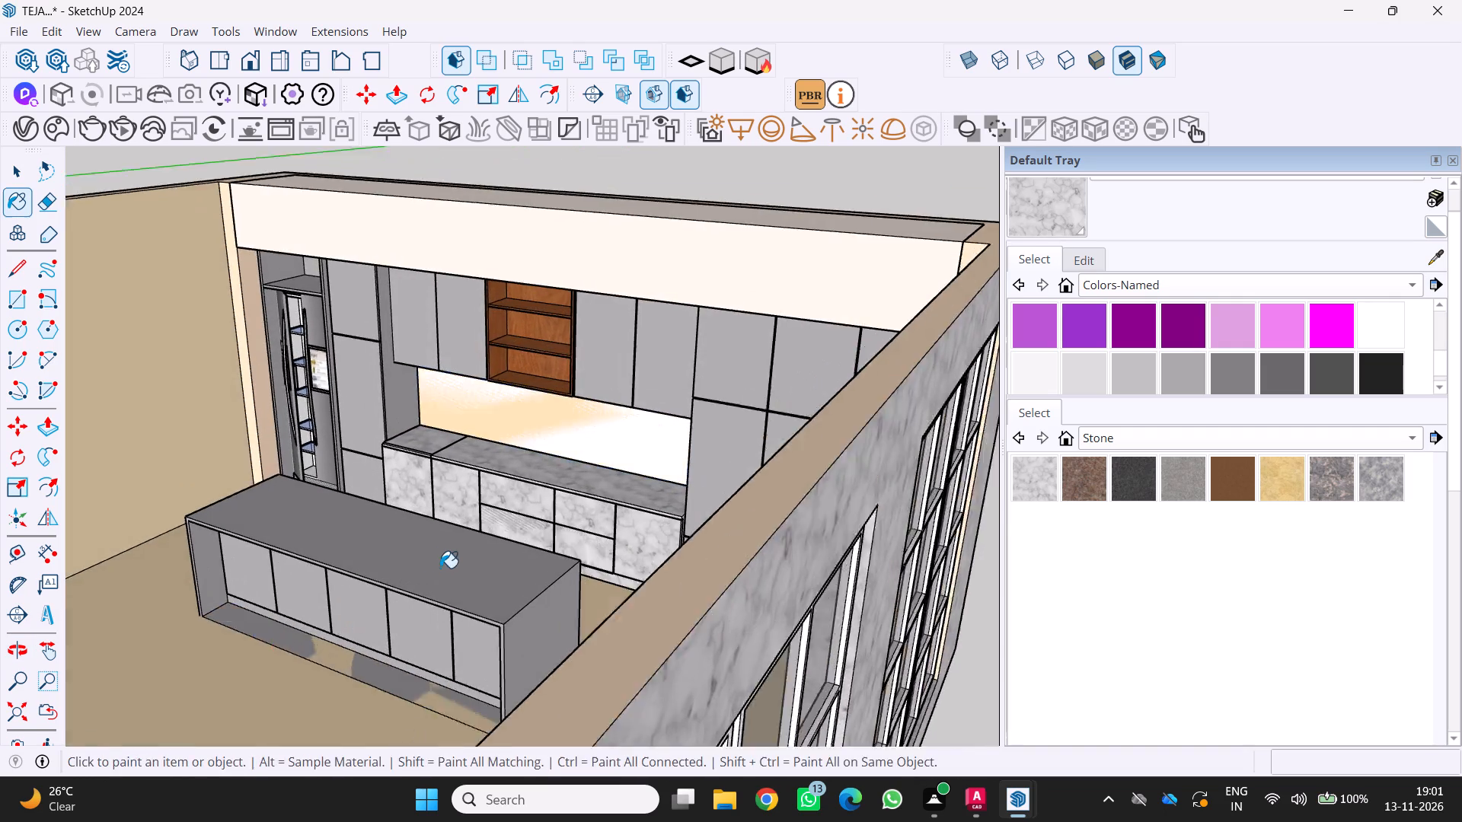
scroll(440, 568, up, 2)
middle_drag(440, 568, 611, 543)
middle_click(611, 543)
middle_click(611, 543)
scroll(611, 543, down, 4)
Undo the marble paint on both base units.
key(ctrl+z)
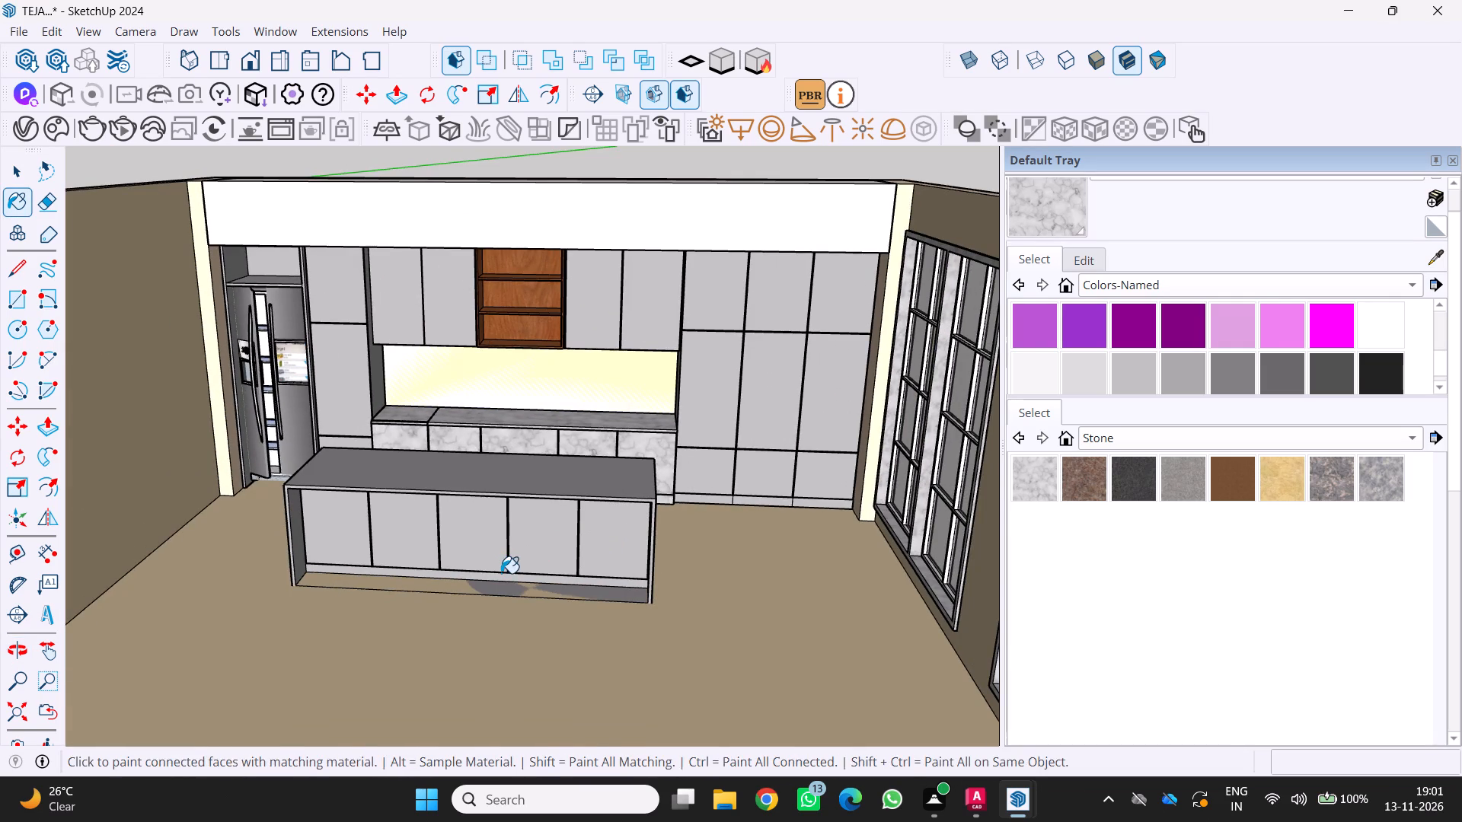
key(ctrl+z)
Open the long base unit's group and paint only its worktop face with the white-grey marble.
scroll(477, 419, up, 4)
middle_drag(526, 409, 529, 498)
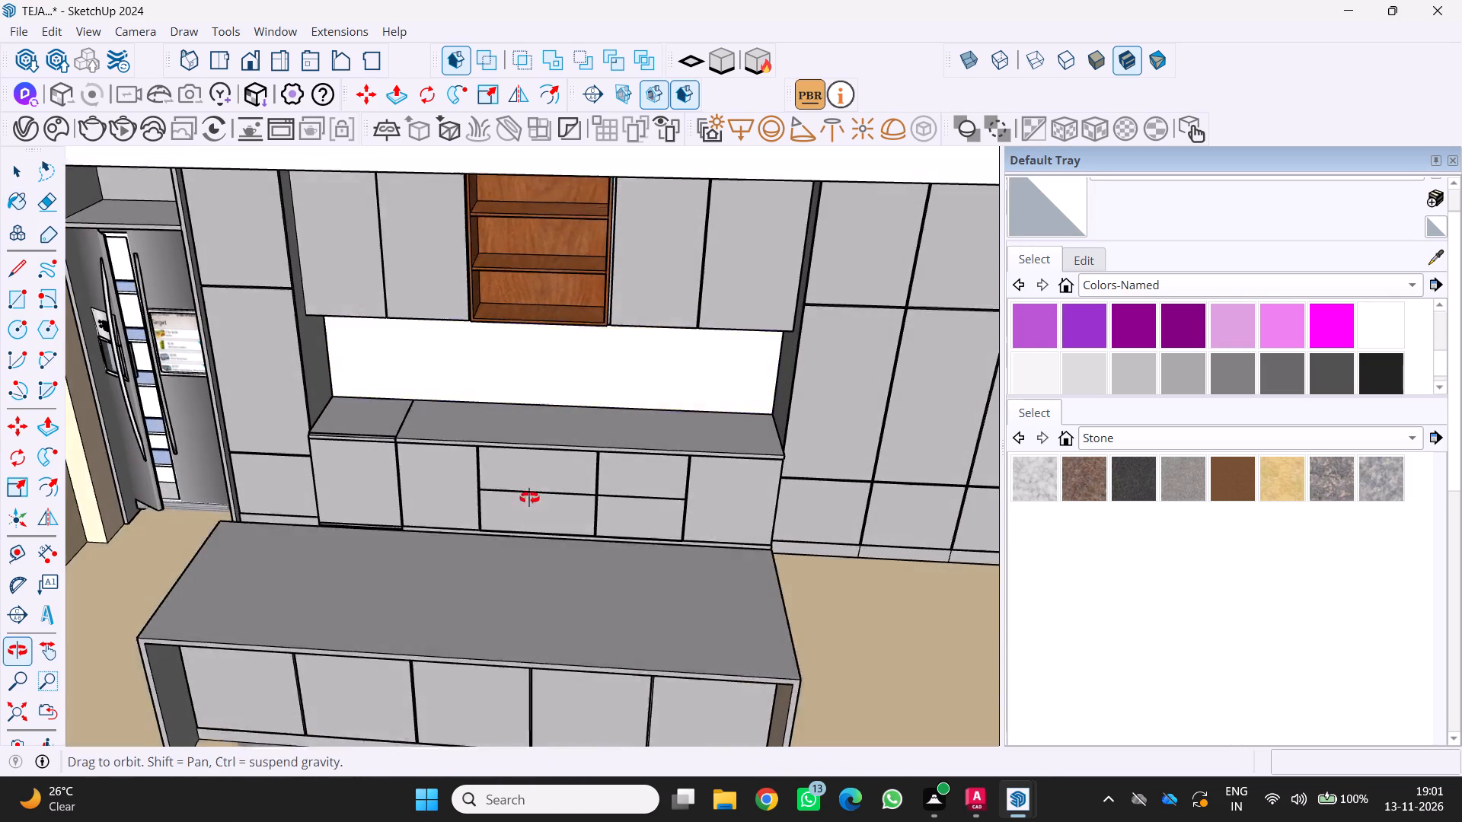
middle_drag(529, 498, 524, 506)
key(space)
triple_click(570, 423)
click(570, 423)
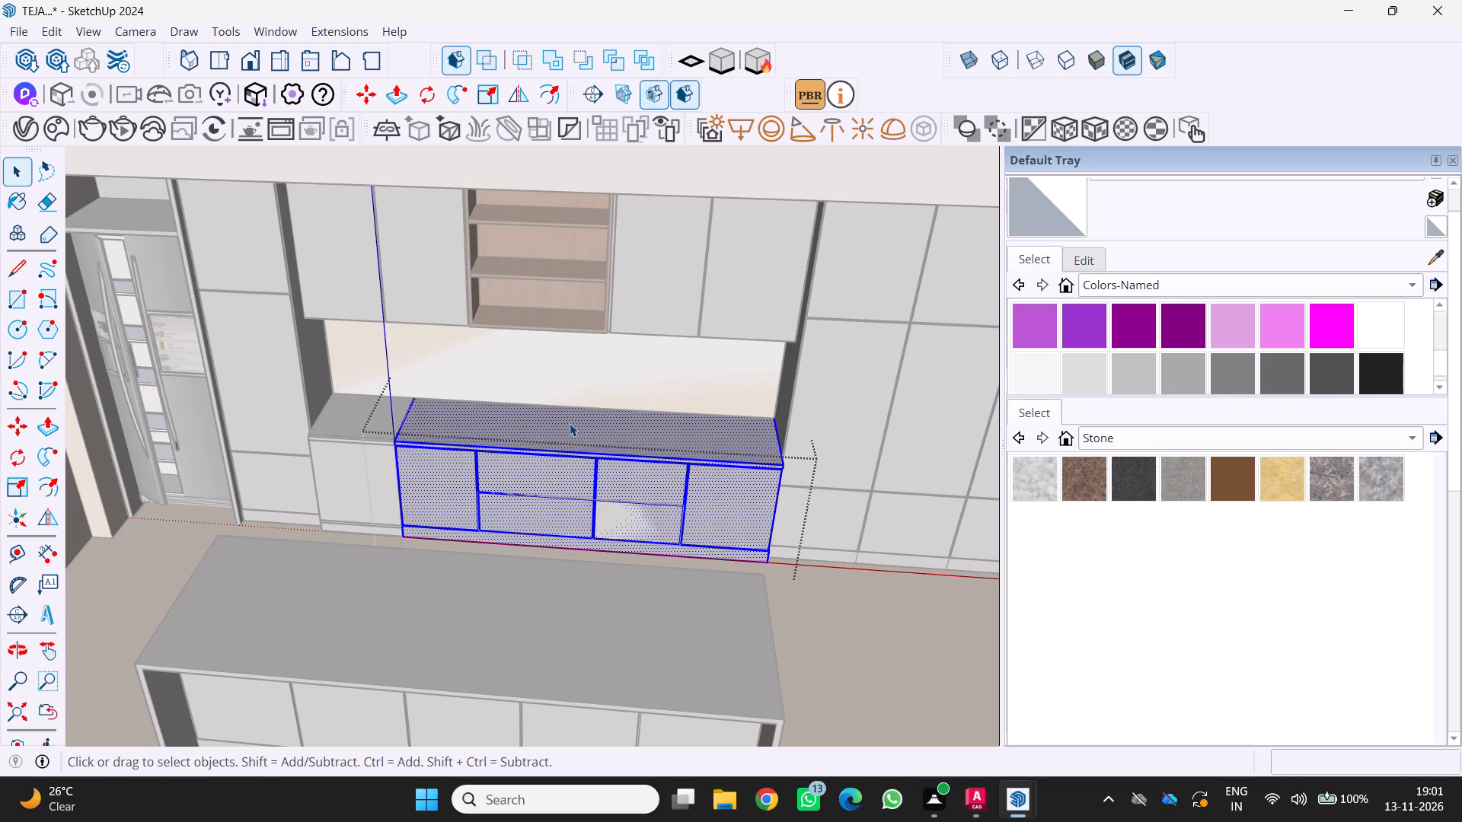
double_click(556, 427)
click(550, 429)
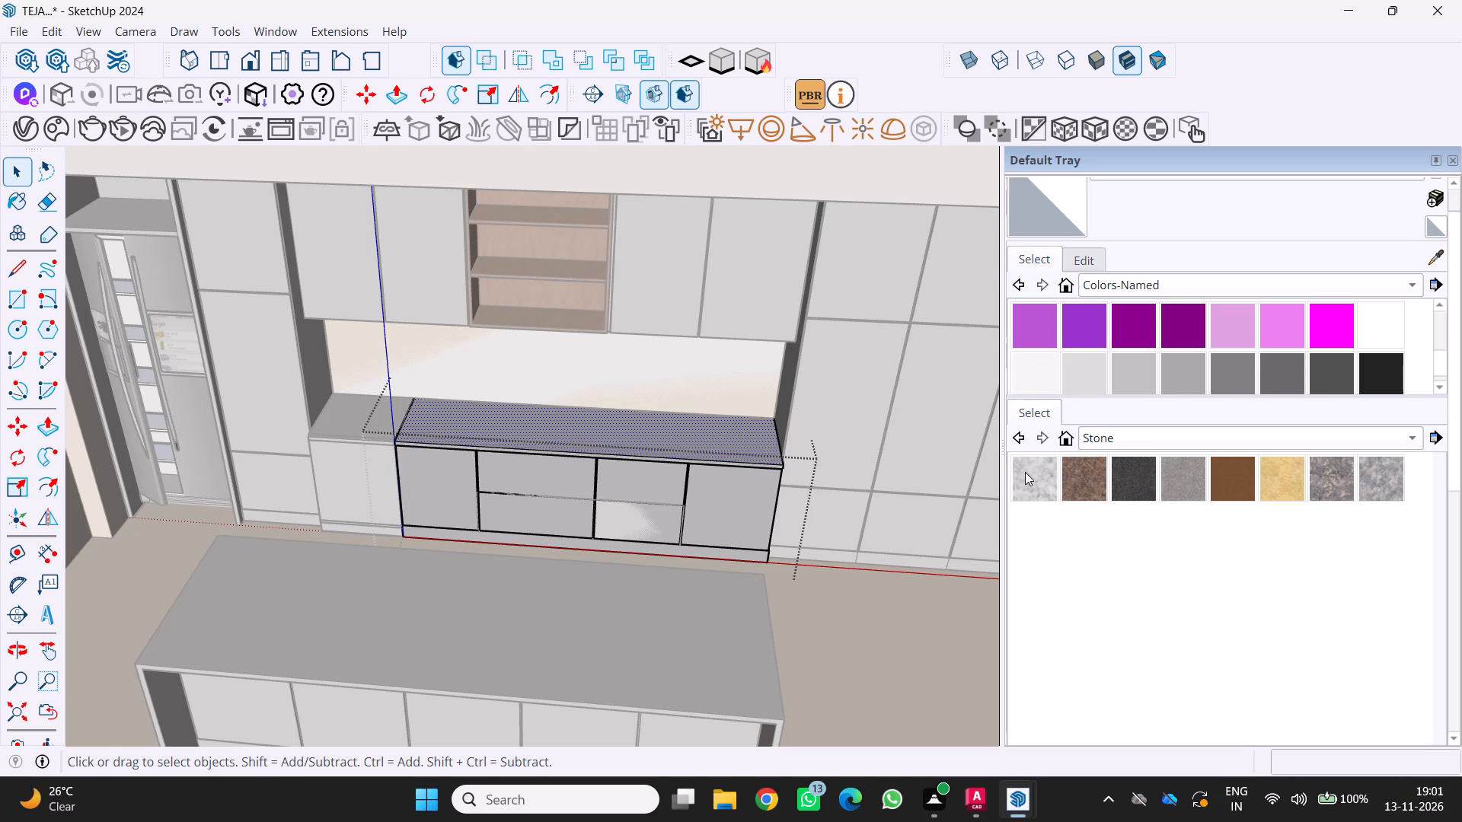
click(1026, 473)
click(678, 429)
Open the small base unit's group beside it and paint its worktop face and front edge with the same marble.
scroll(441, 432, up, 4)
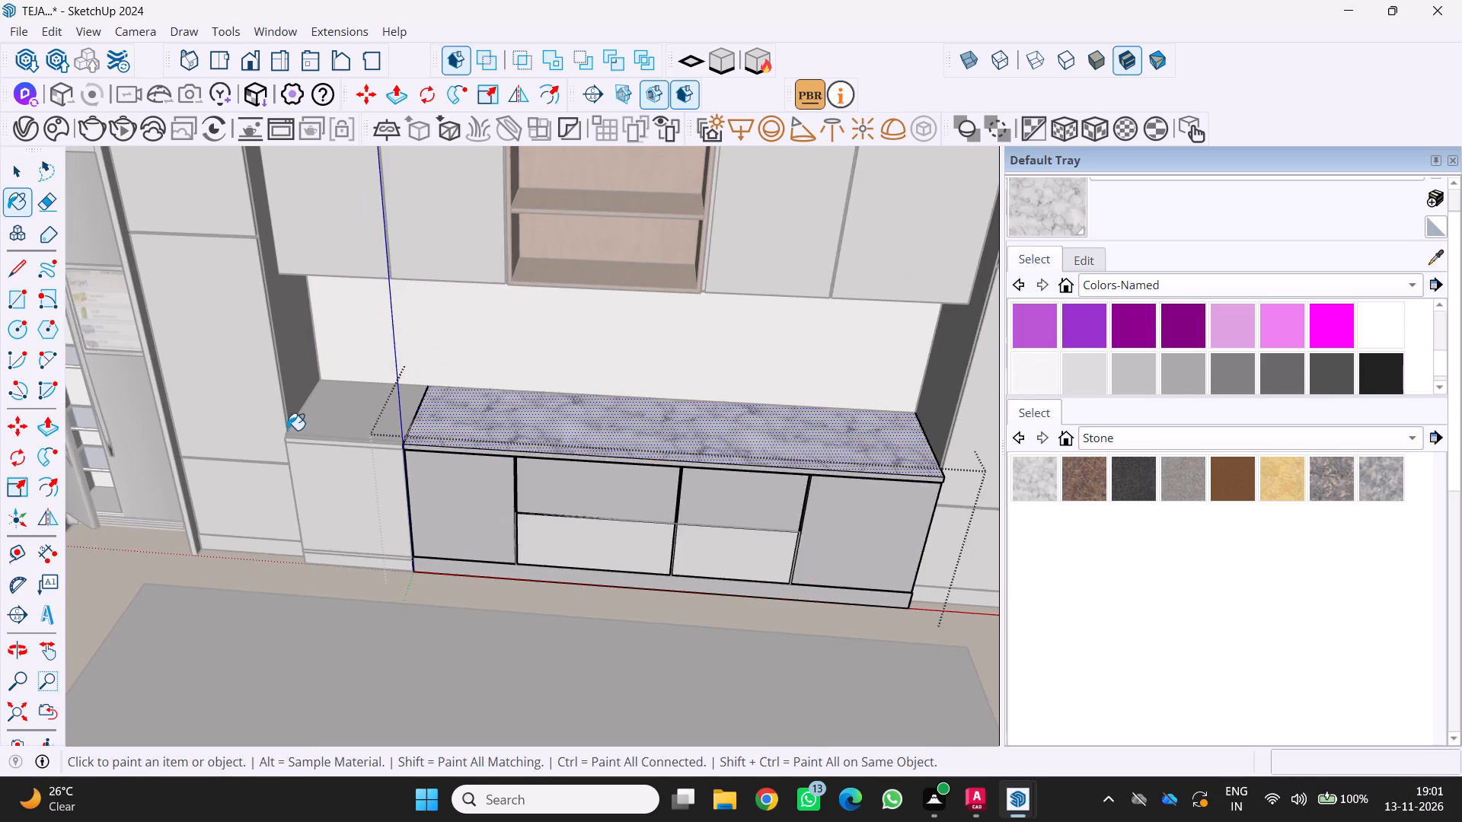
key(space)
click(343, 425)
triple_click(343, 425)
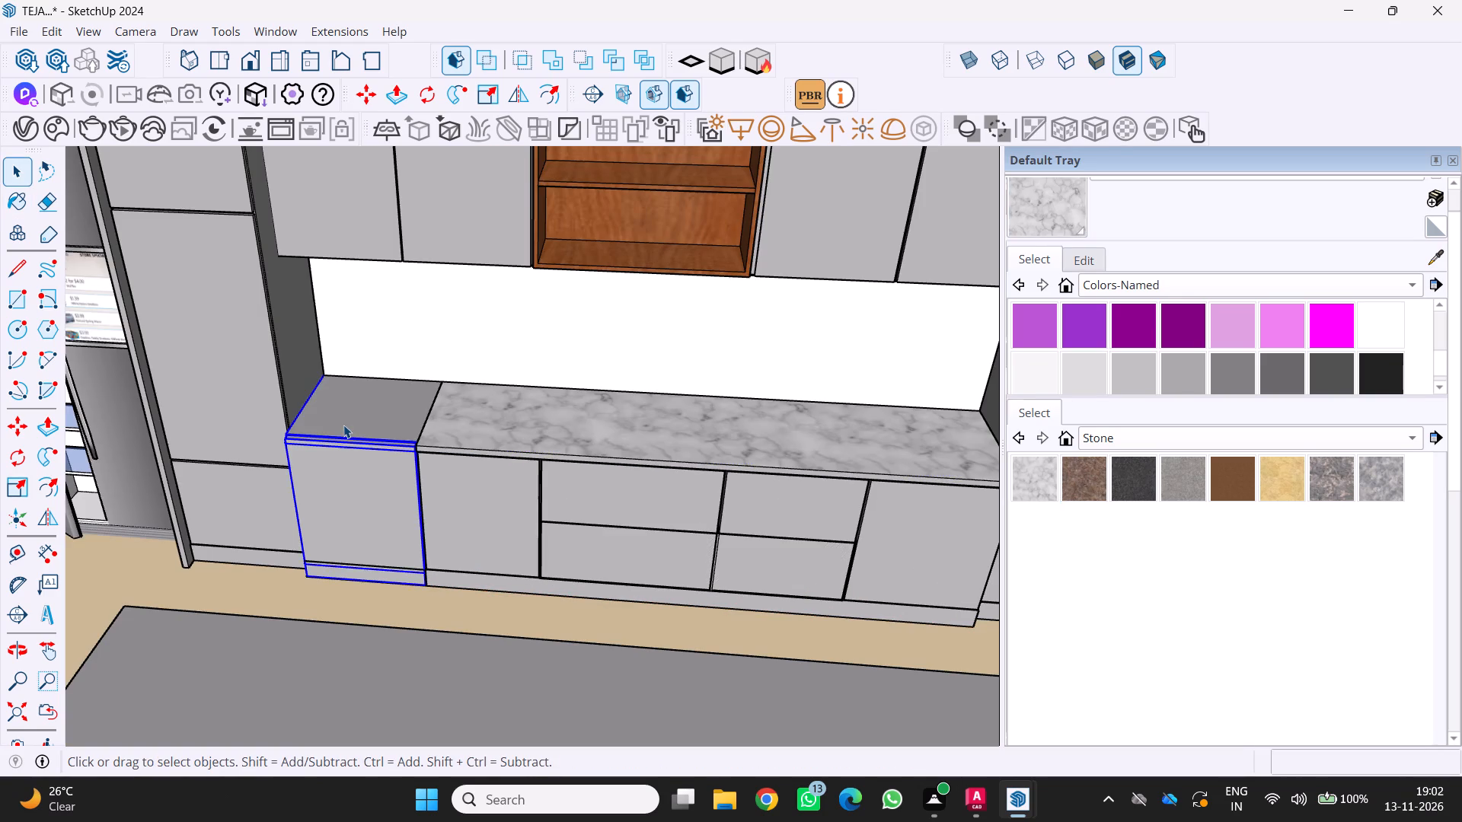
click(359, 422)
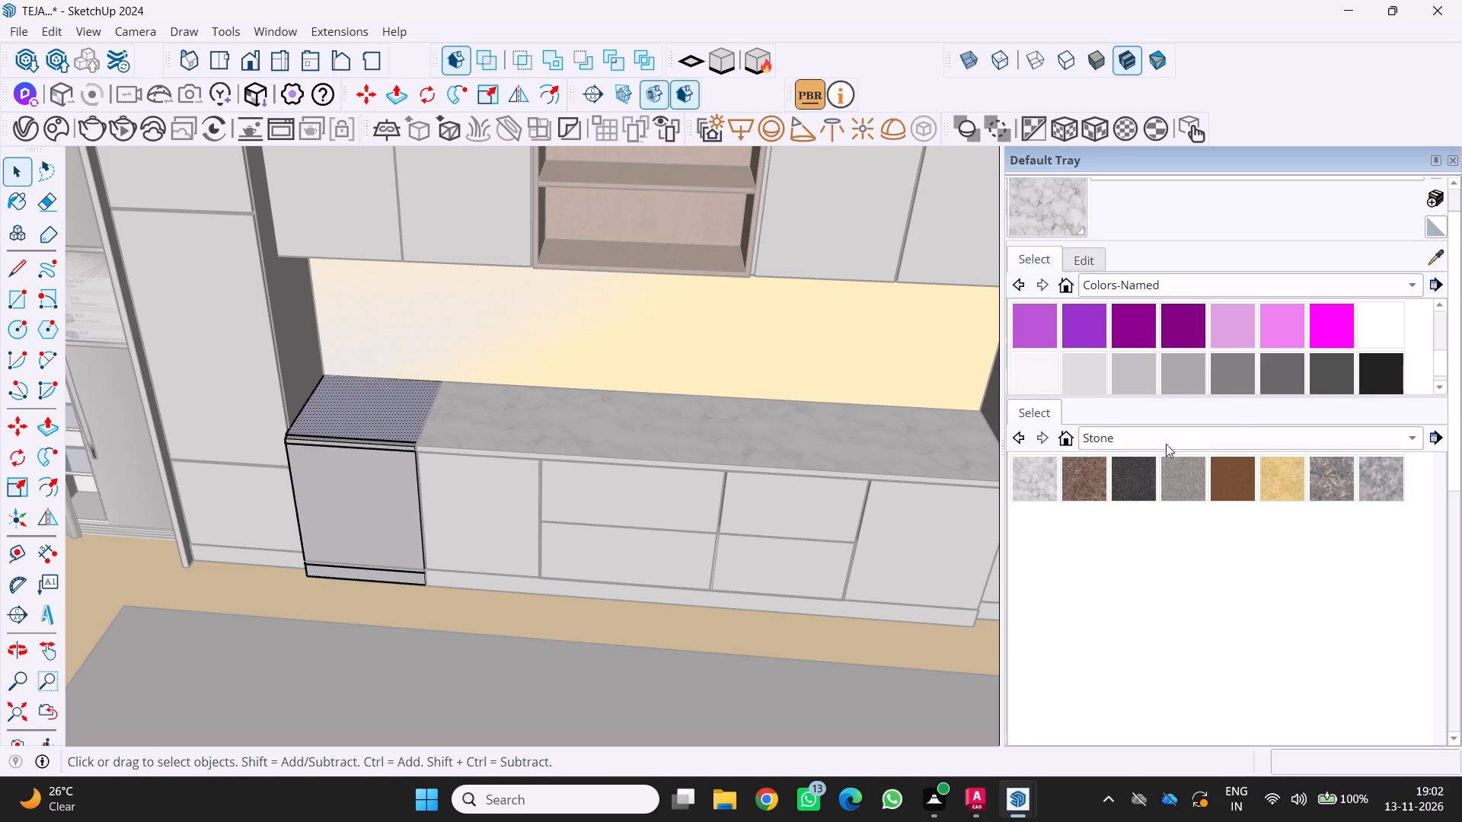
click(1034, 476)
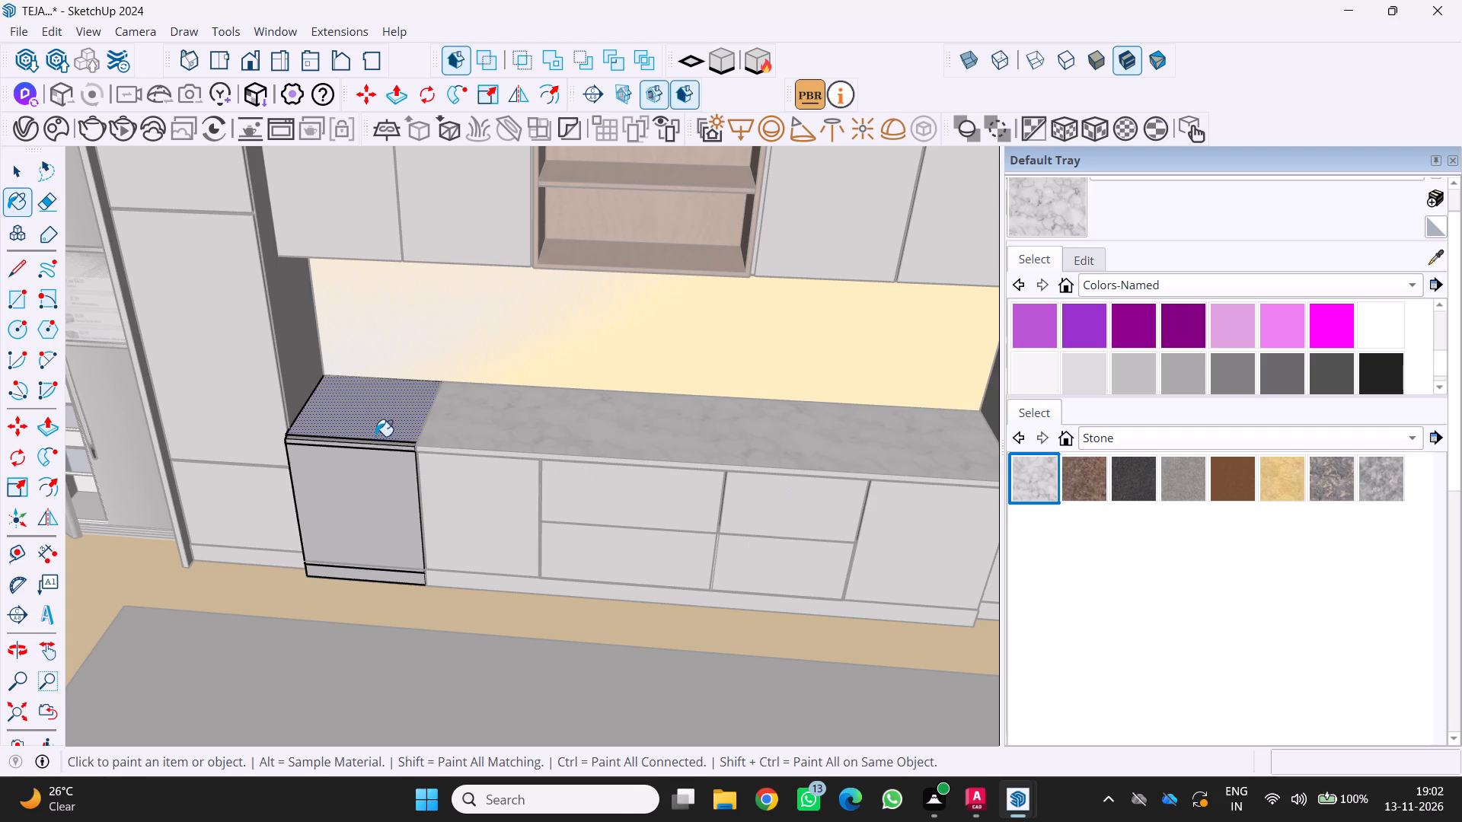
click(375, 436)
scroll(452, 464, up, 13)
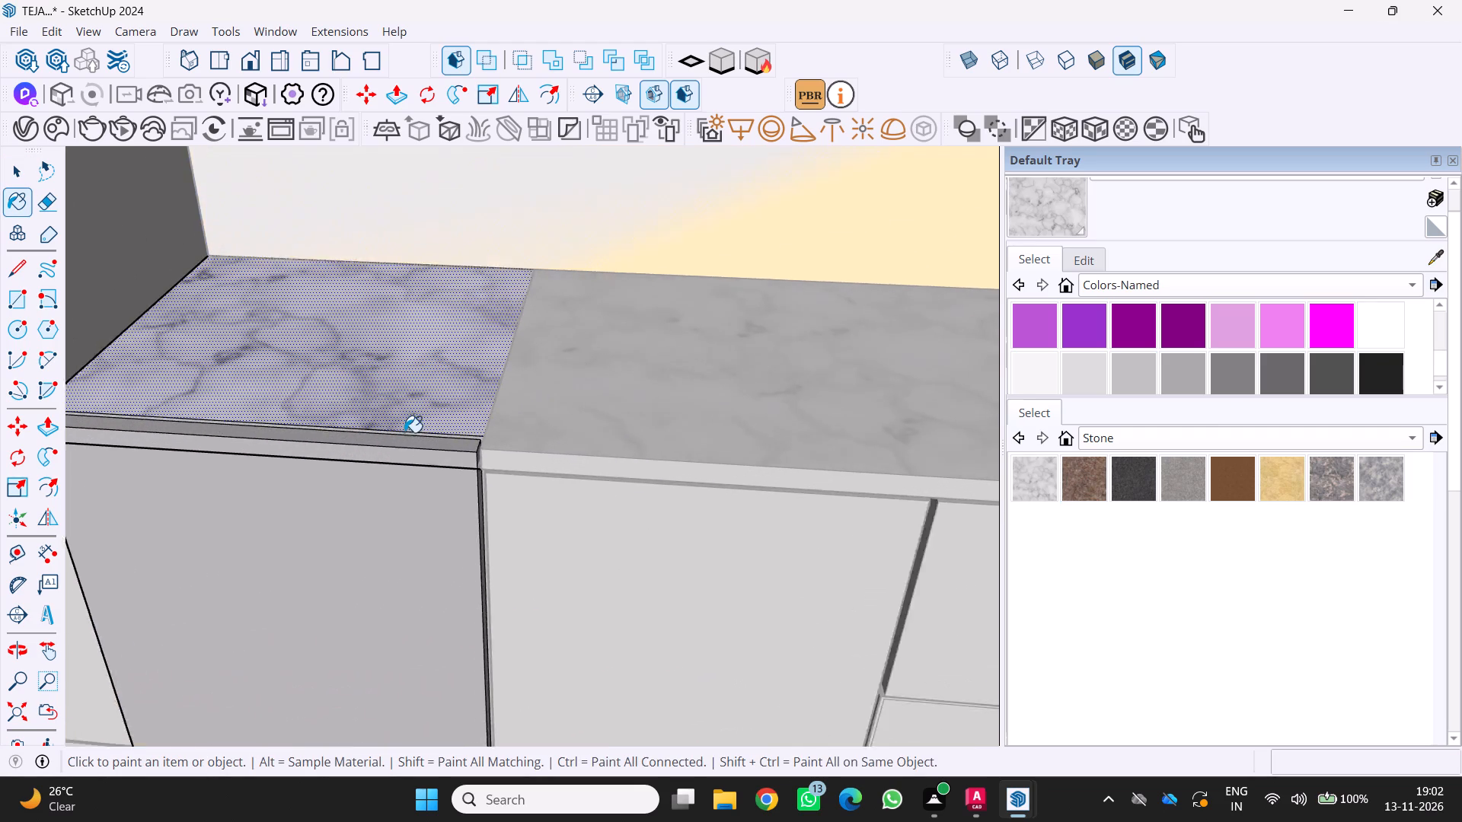
scroll(404, 432, up, 3)
click(435, 455)
Examine the marble worktops together with the island, shelves and tall cabinets.
scroll(458, 454, down, 6)
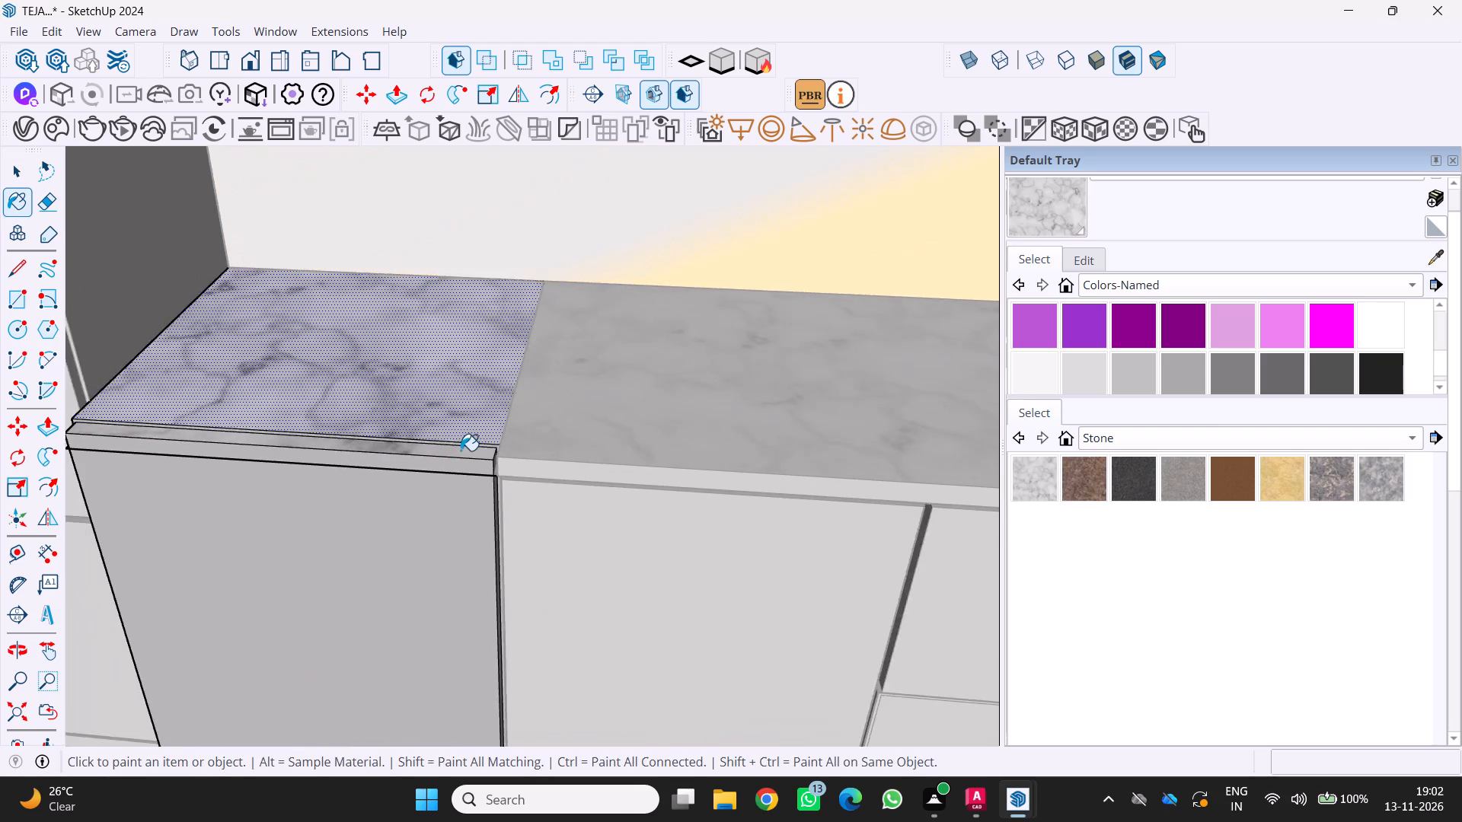
scroll(461, 451, down, 15)
middle_drag(471, 508, 490, 435)
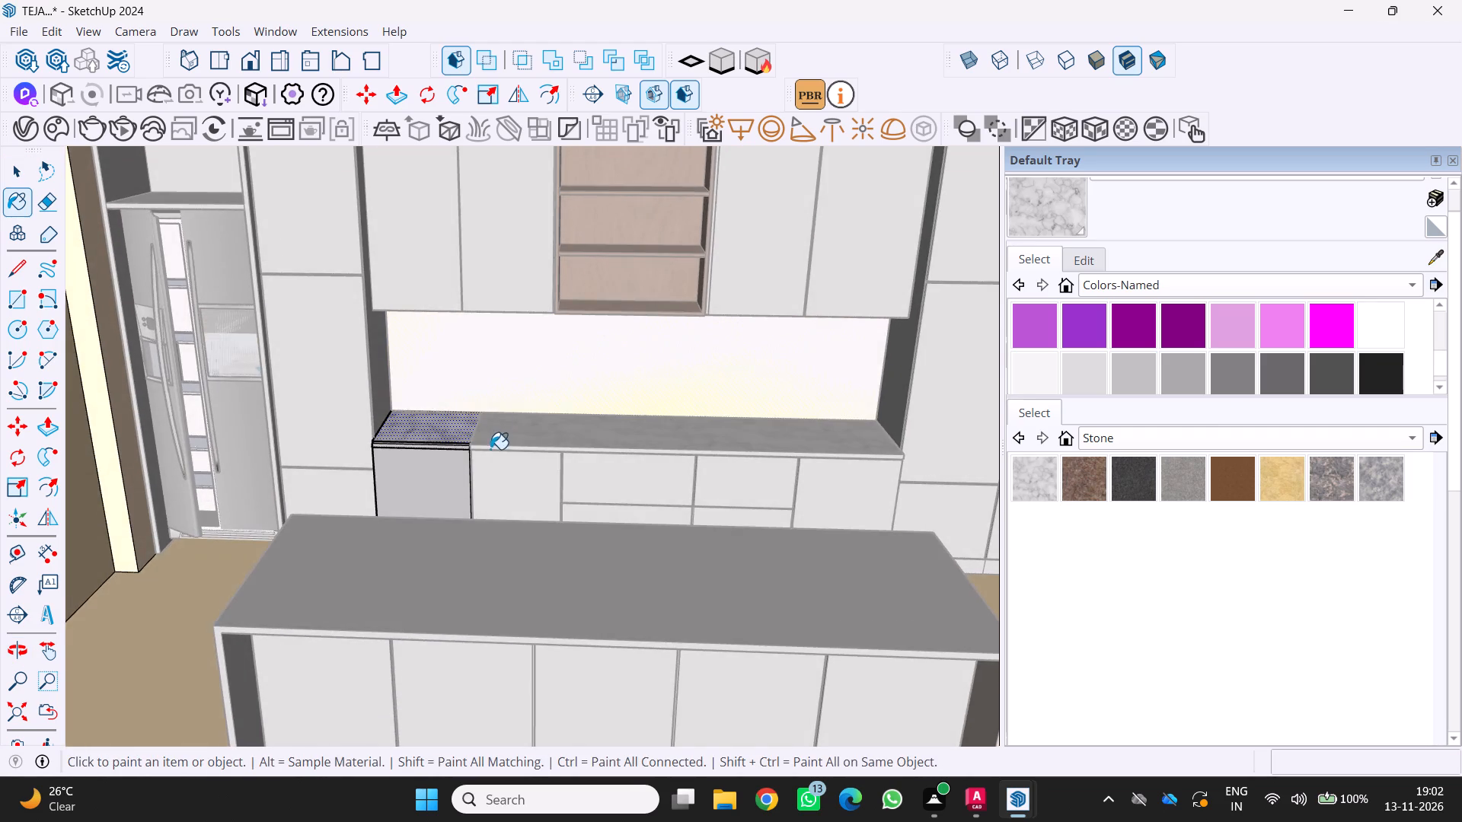
scroll(490, 449, down, 6)
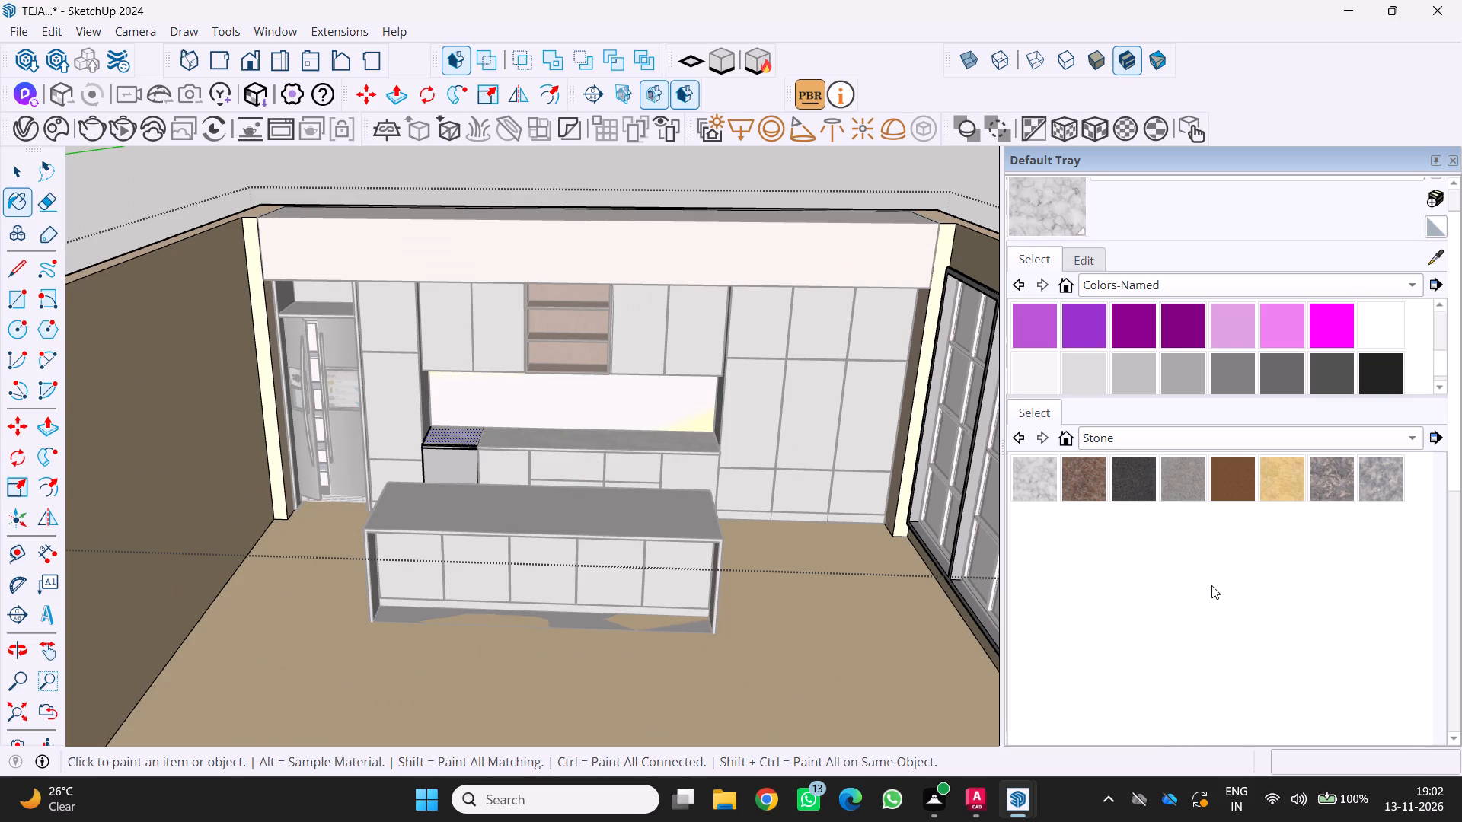
scroll(1154, 597, up, 1)
scroll(653, 521, up, 1)
middle_drag(659, 512, 659, 520)
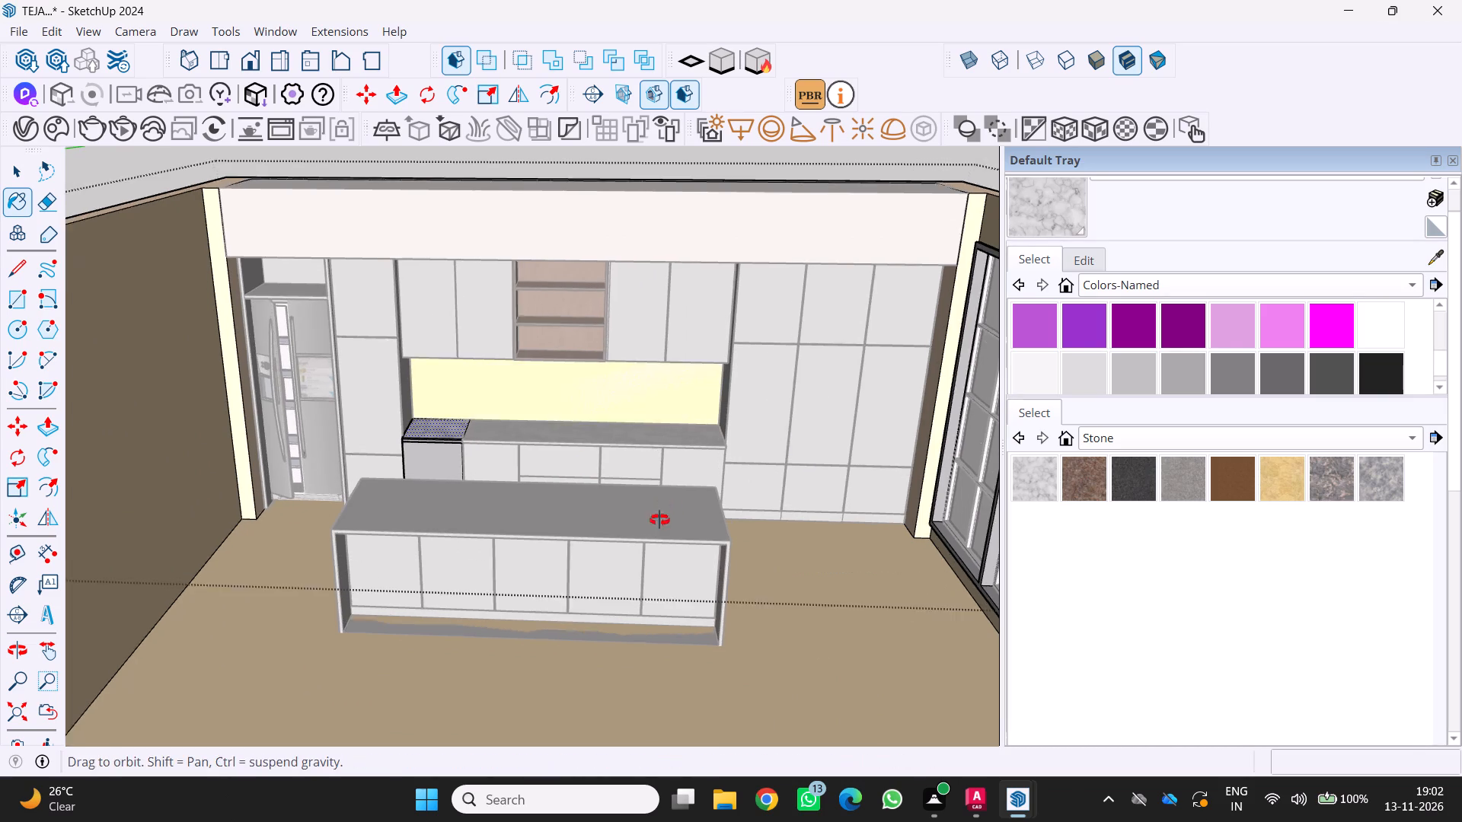
middle_drag(659, 520, 629, 616)
scroll(631, 613, up, 1)
middle_click(629, 616)
scroll(626, 514, down, 4)
scroll(503, 435, up, 7)
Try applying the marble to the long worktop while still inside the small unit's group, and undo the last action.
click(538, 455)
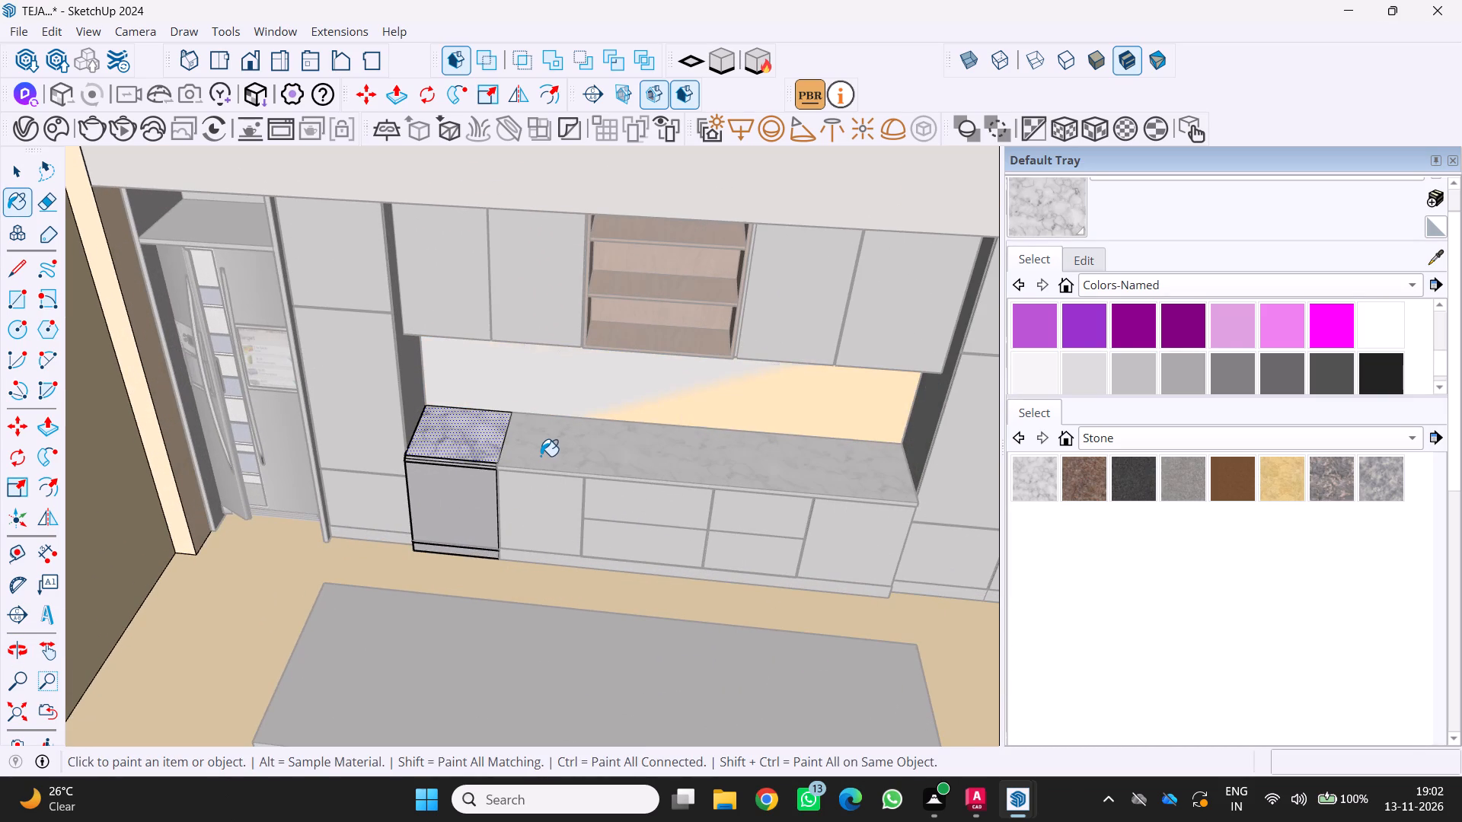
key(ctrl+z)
Leave the small base unit's group editing and return to the whole model.
scroll(613, 479, down, 10)
scroll(739, 553, down, 5)
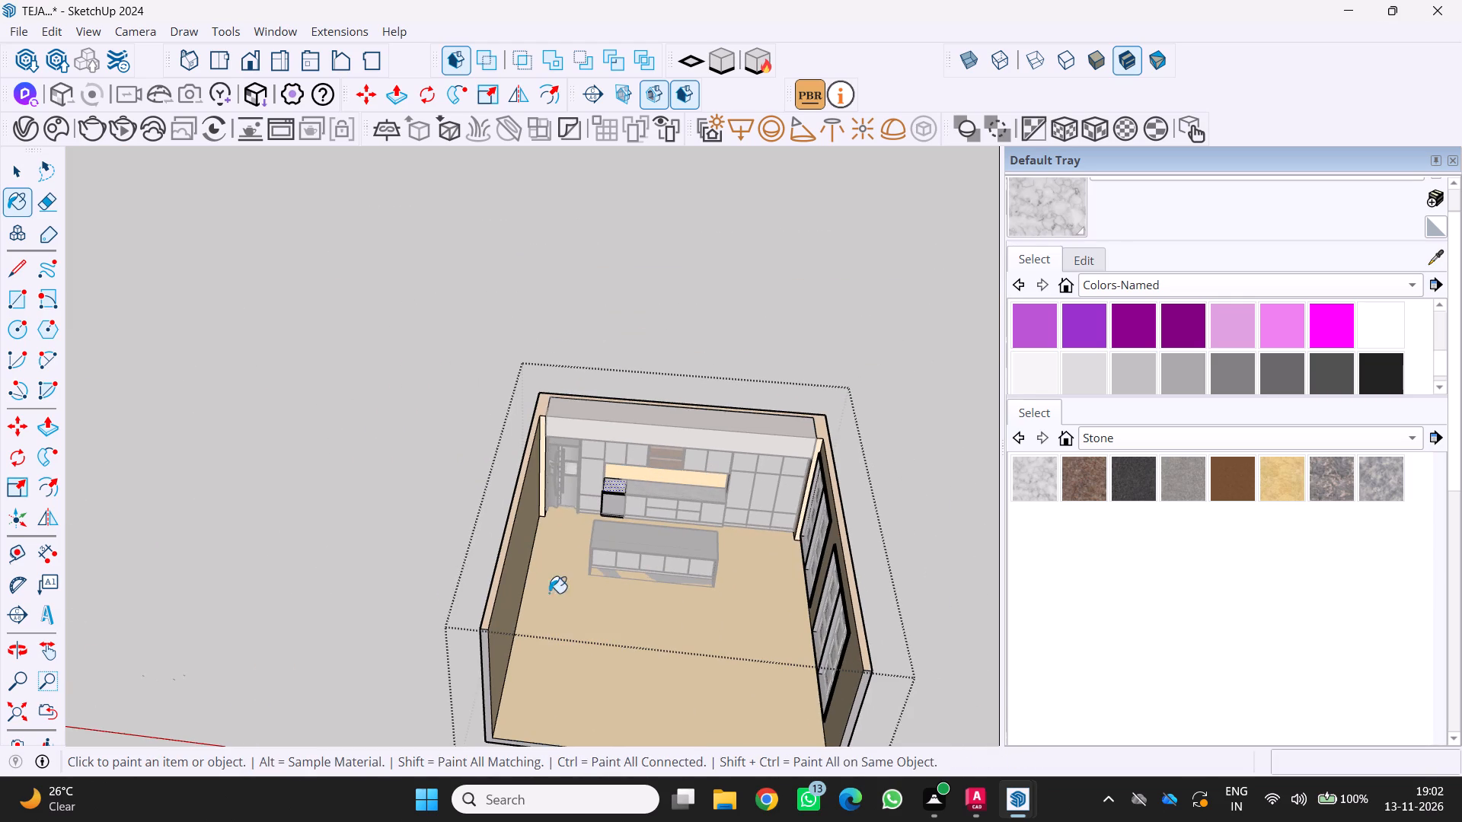
key(space)
click(391, 571)
Examine the whole kitchen with its marble worktops and wood shelves from above the open front.
scroll(410, 577, up, 7)
middle_click(550, 509)
middle_drag(550, 509, 458, 505)
middle_click(458, 505)
scroll(456, 507, down, 4)
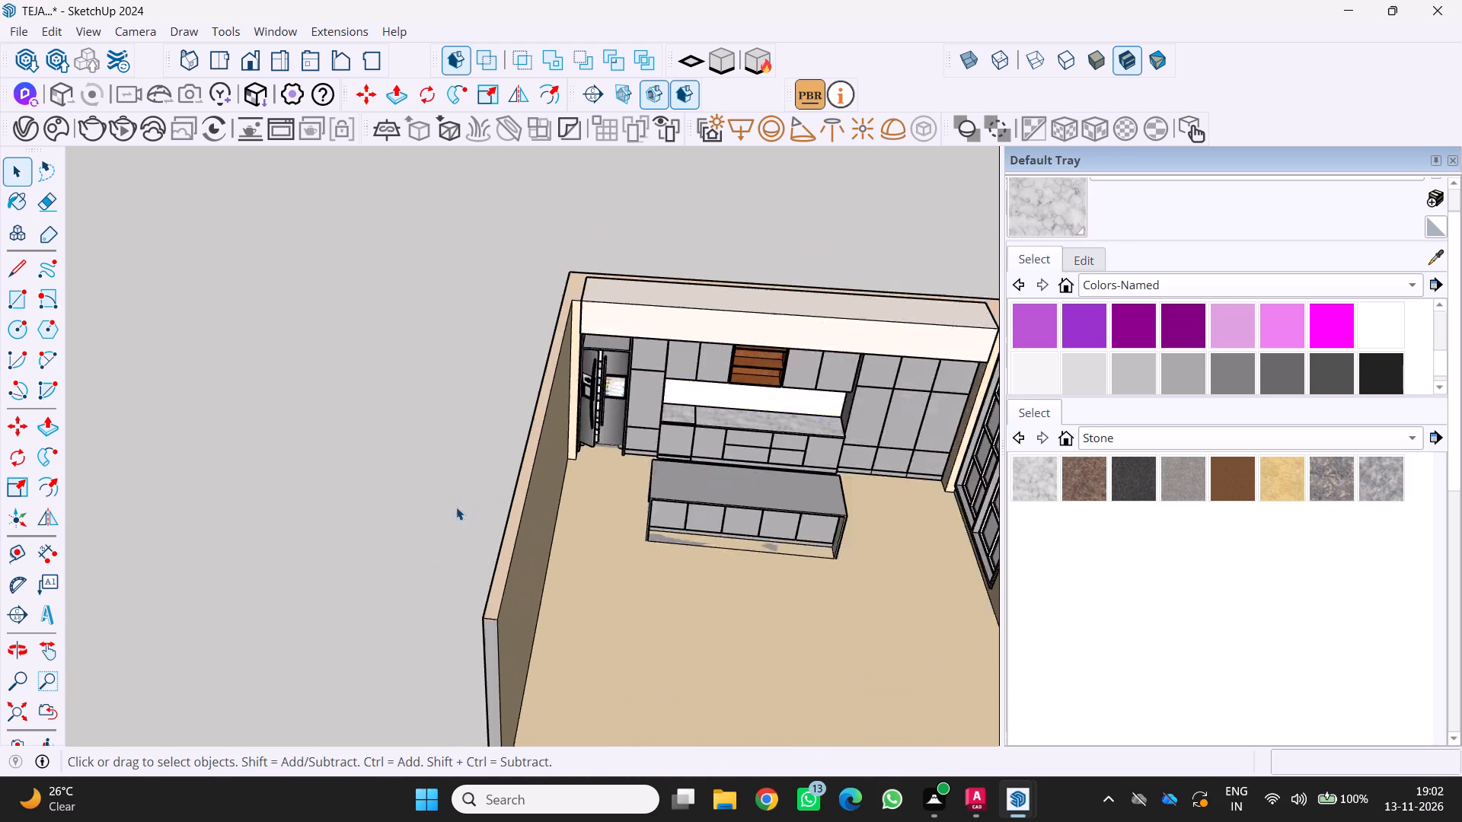
scroll(456, 507, down, 1)
middle_drag(702, 457, 694, 361)
scroll(690, 380, up, 2)
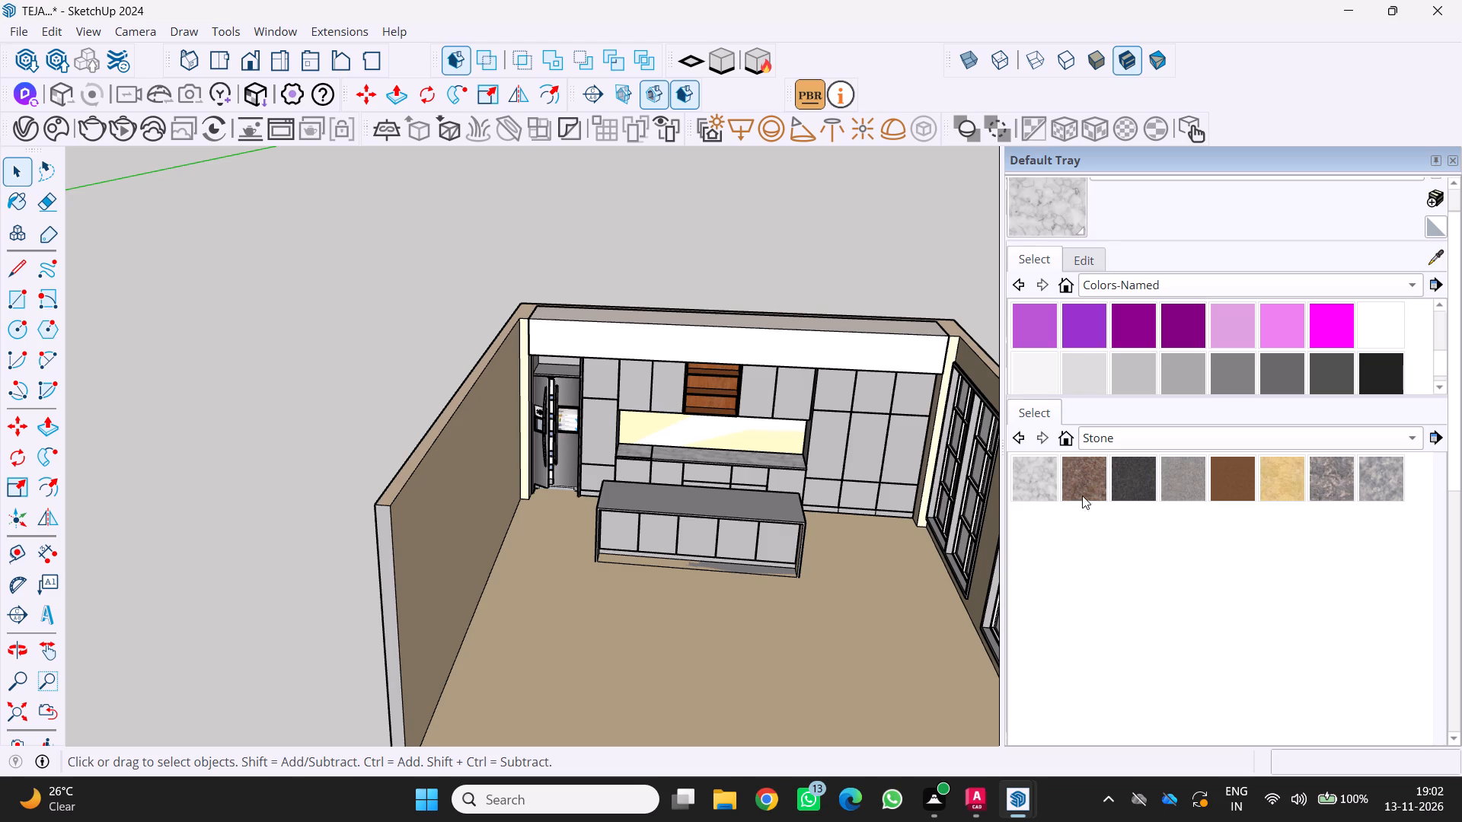
Paint the backsplash between the worktop and wall cabinets with the beige stone-block tile from the Tile materials.
click(1329, 441)
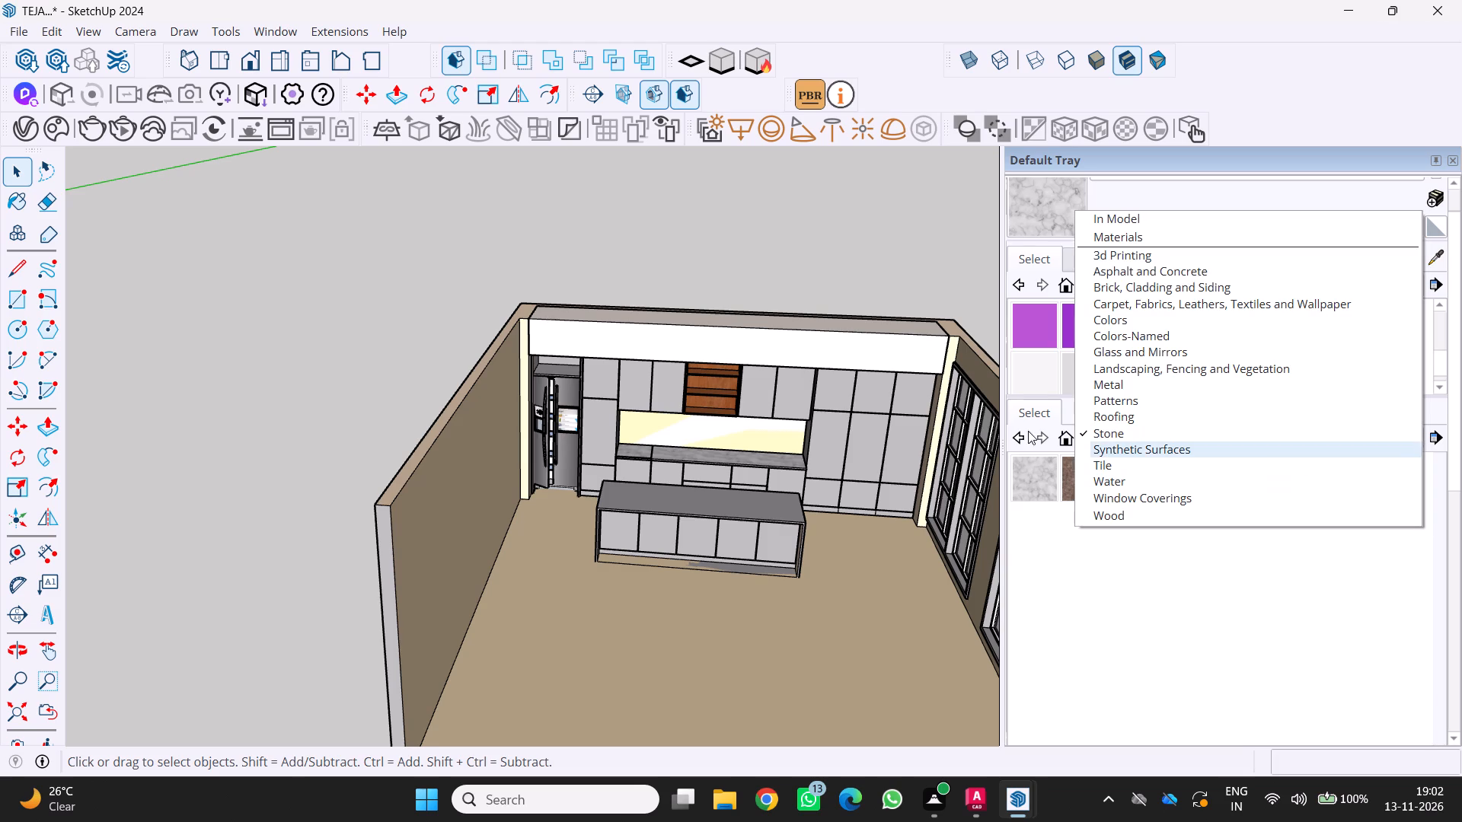
click(1112, 461)
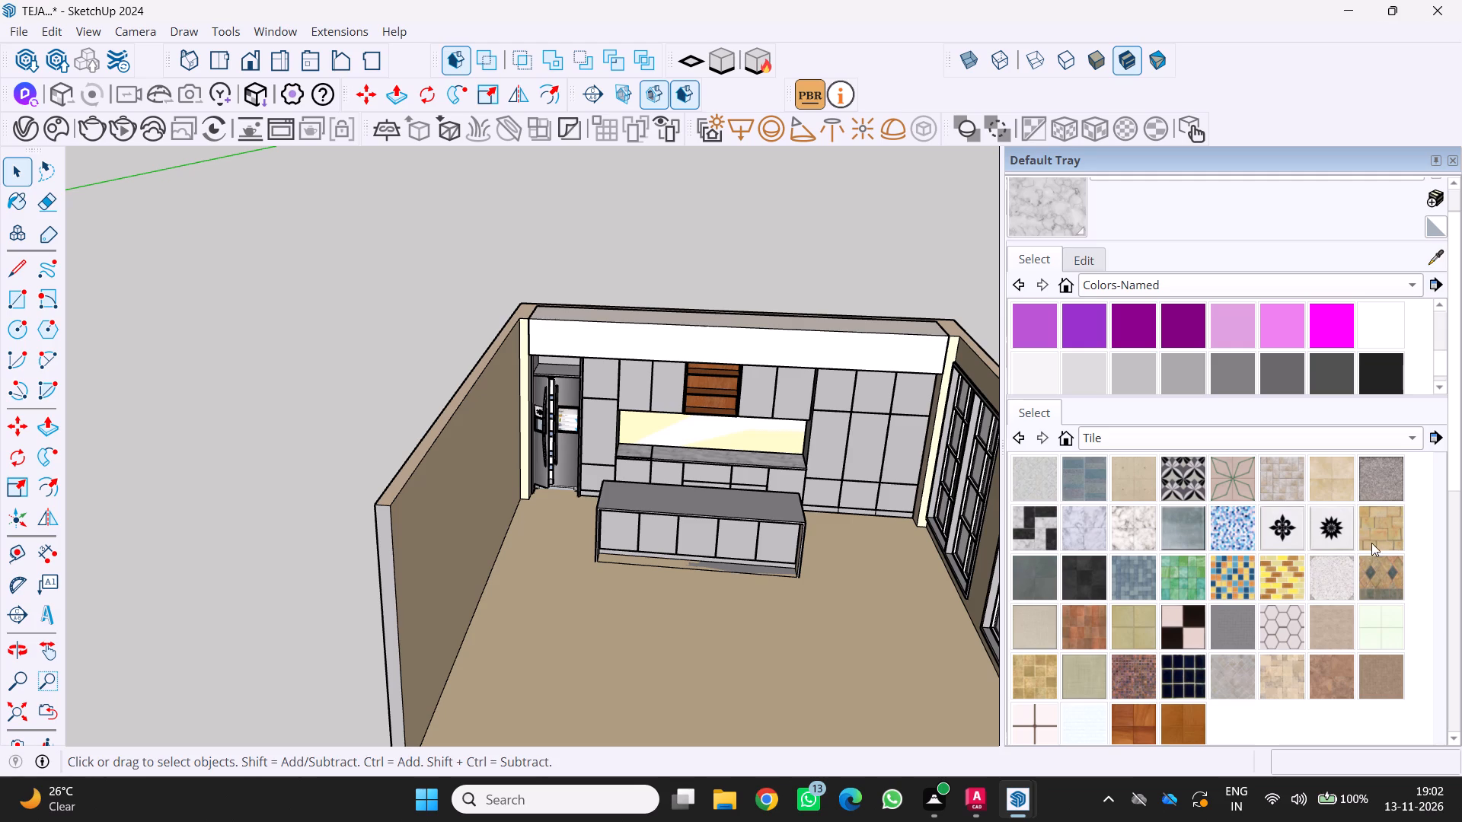
click(1371, 533)
scroll(624, 464, up, 7)
click(663, 422)
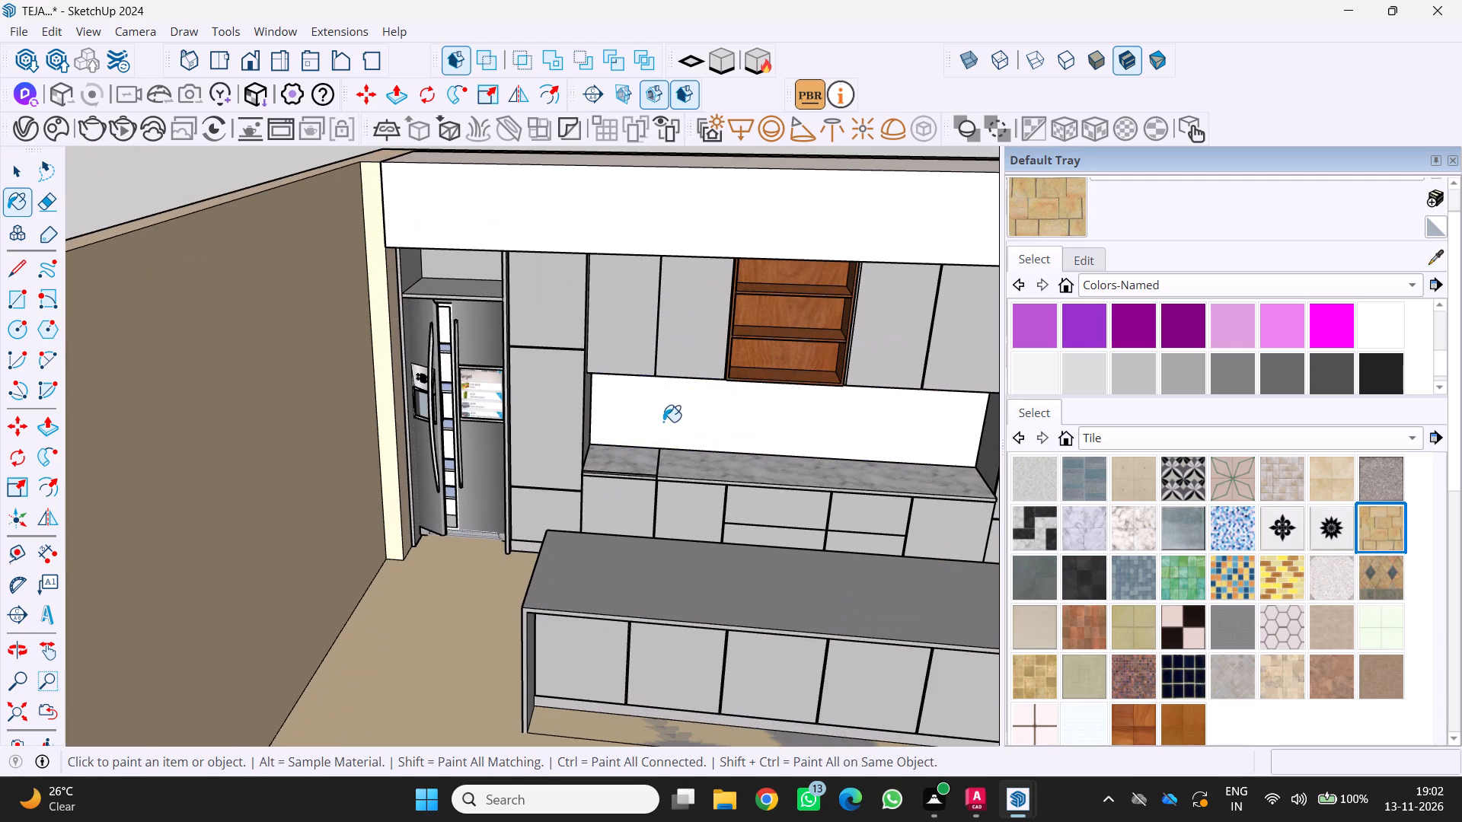
Close the Default Tray to show the kitchen from its open front in a wider view.
scroll(657, 428, down, 8)
scroll(638, 511, down, 4)
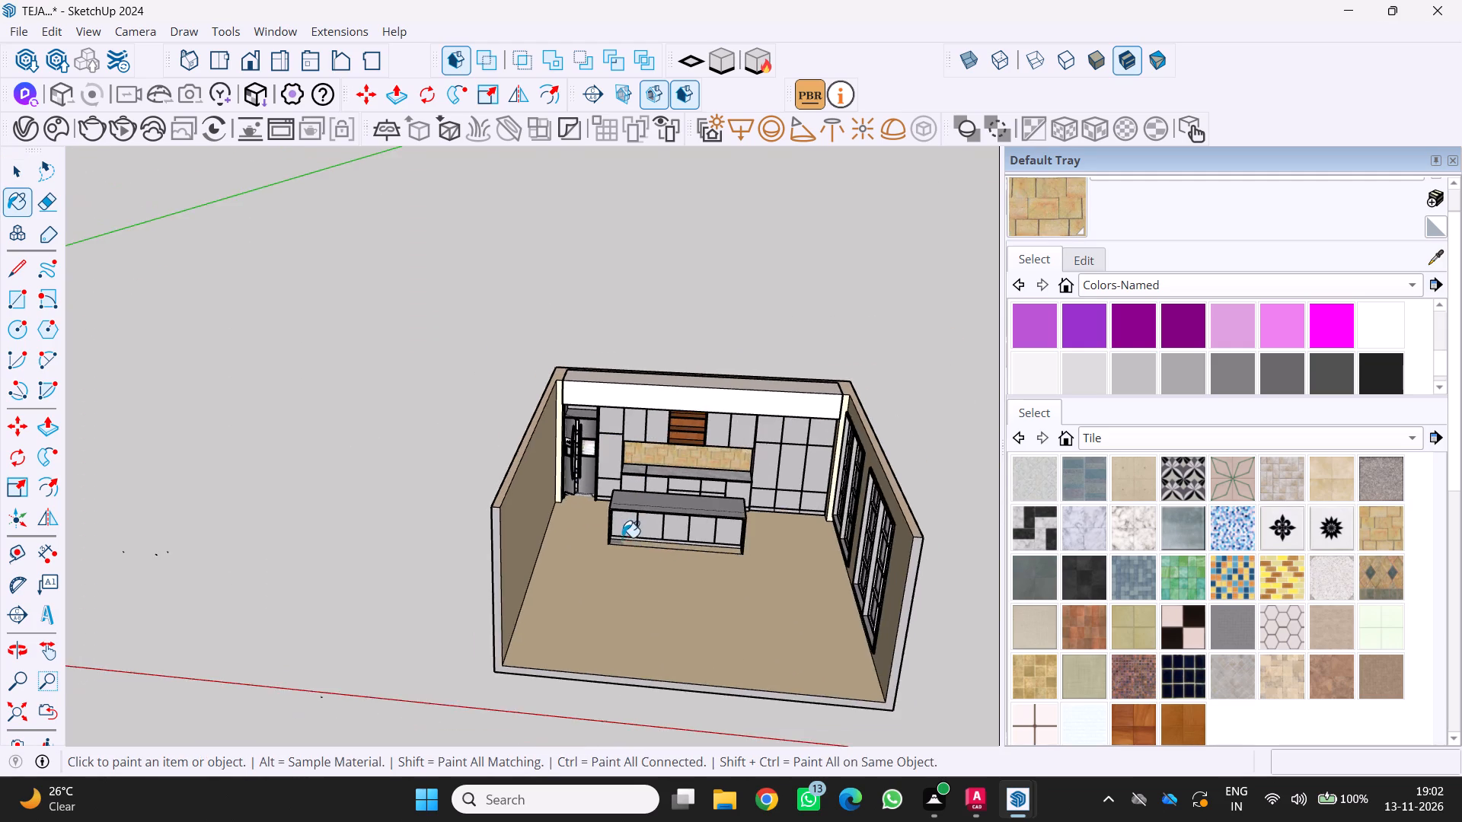
middle_drag(622, 537, 637, 432)
scroll(662, 453, up, 2)
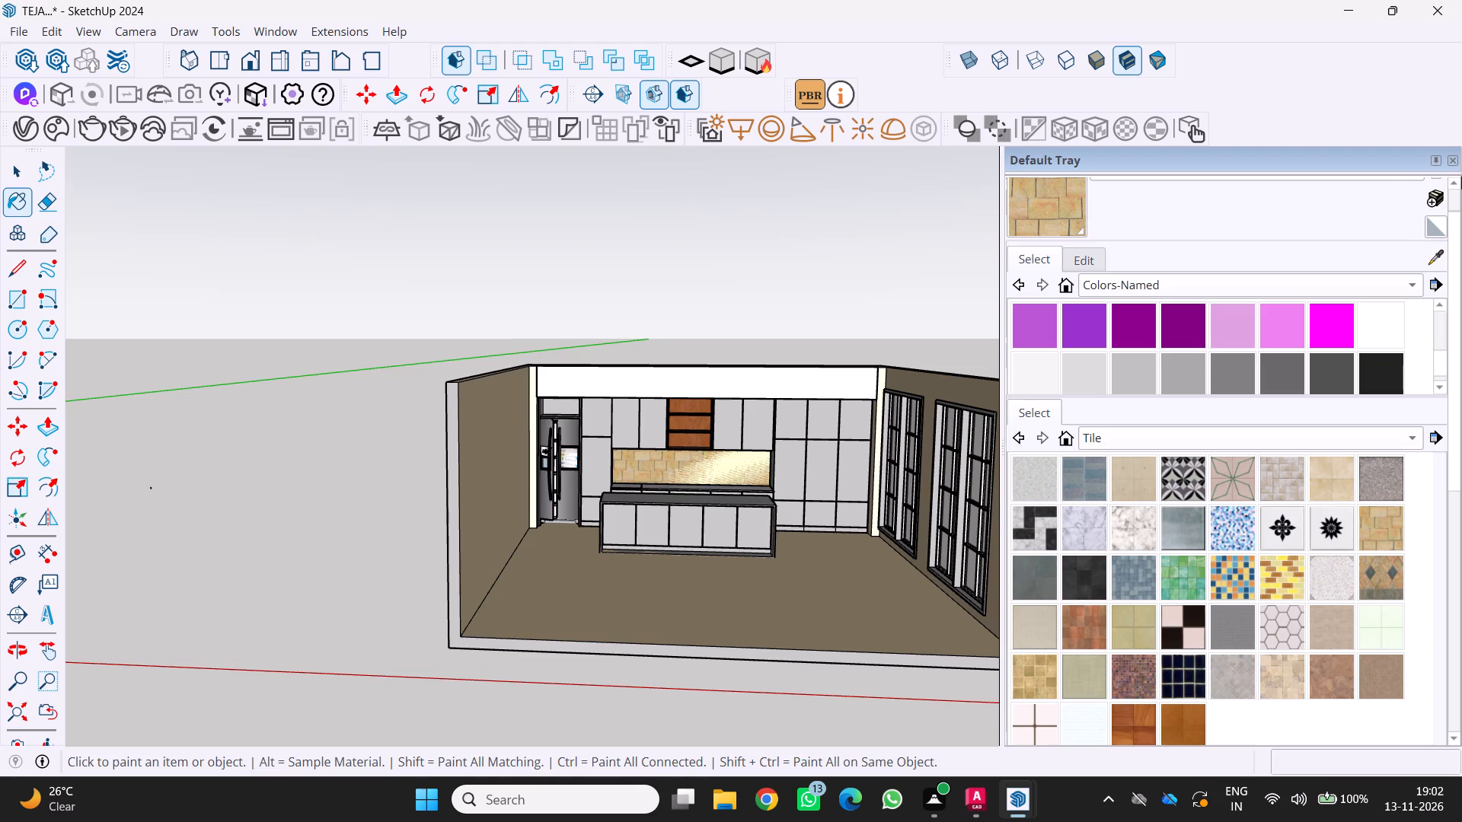
click(1451, 157)
scroll(1052, 381, up, 1)
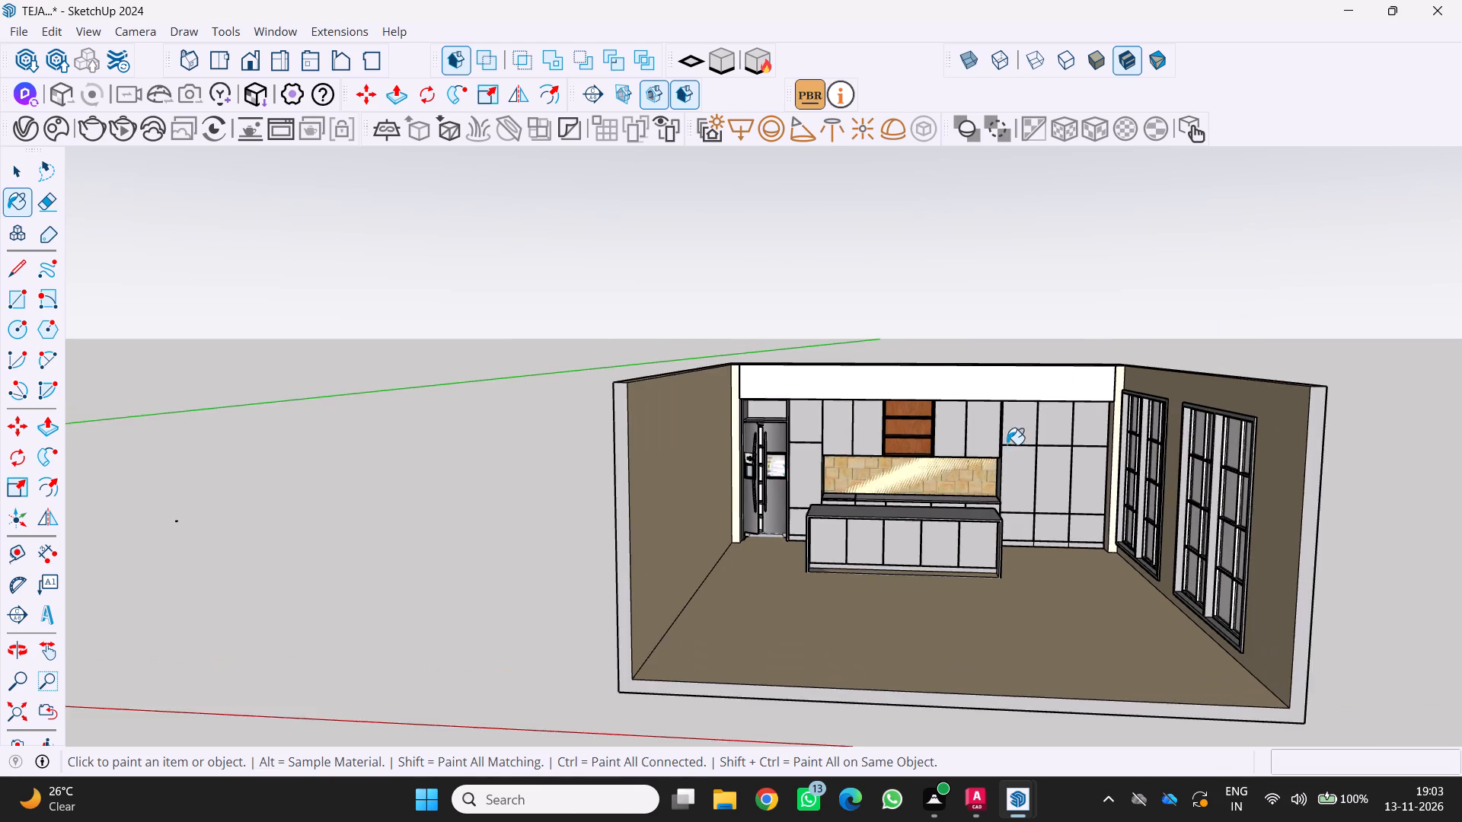
Close the Default Tray and examine the kitchen with its stone-tile backsplash from several angles around the open front.
scroll(980, 456, down, 4)
middle_drag(934, 521, 829, 563)
scroll(704, 623, down, 3)
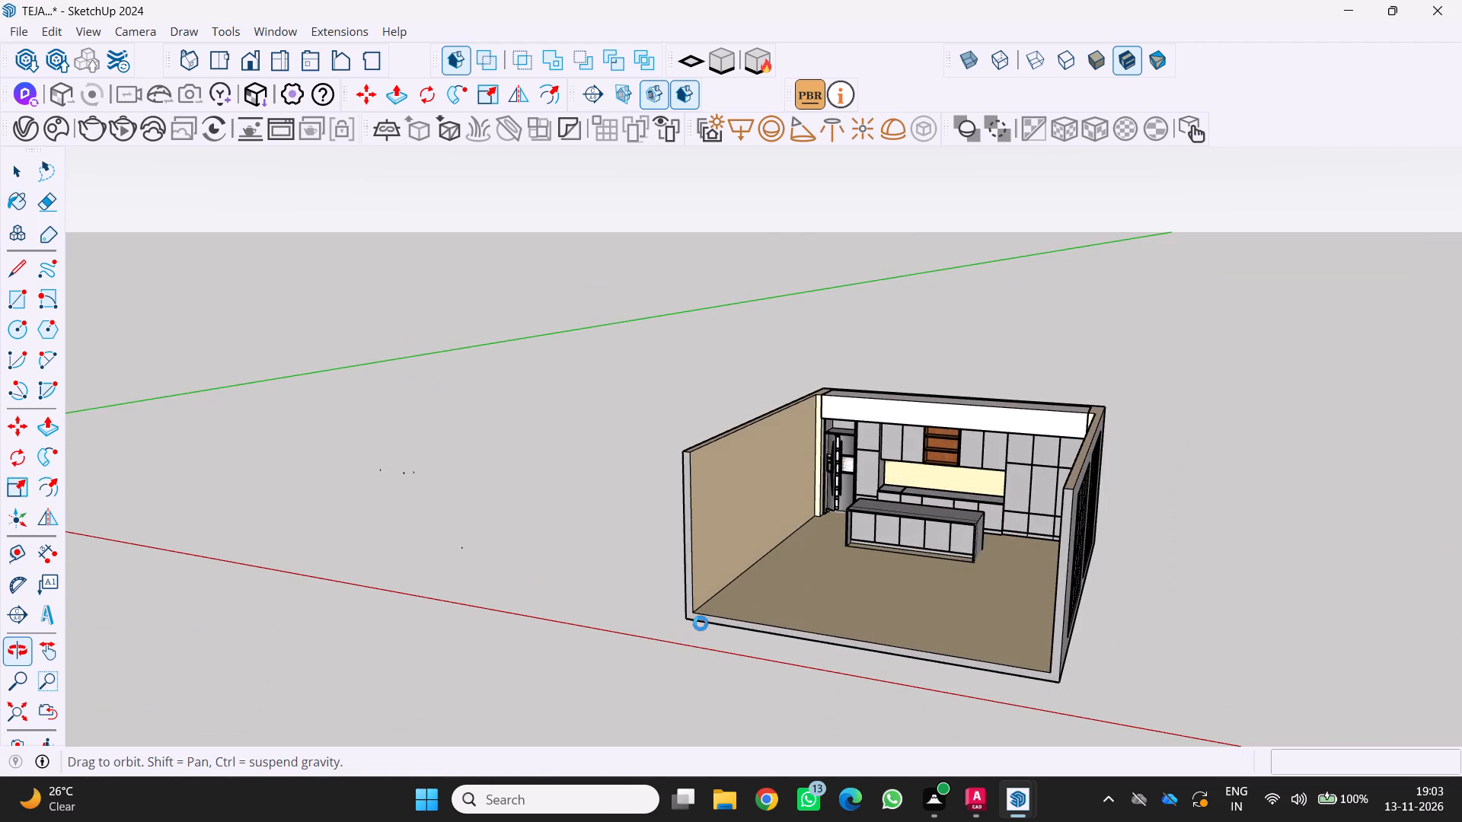
scroll(651, 607, down, 1)
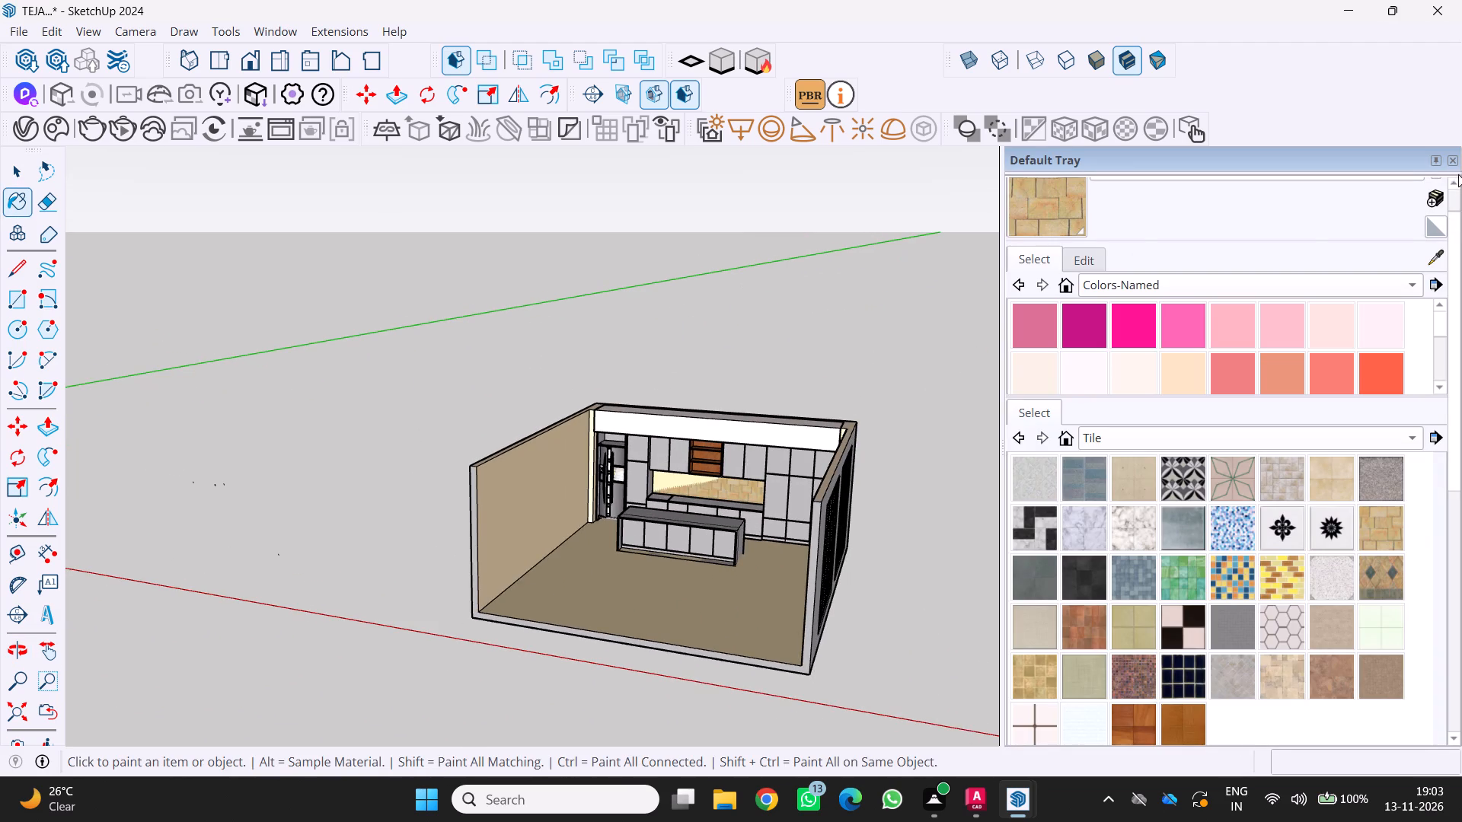
click(1454, 160)
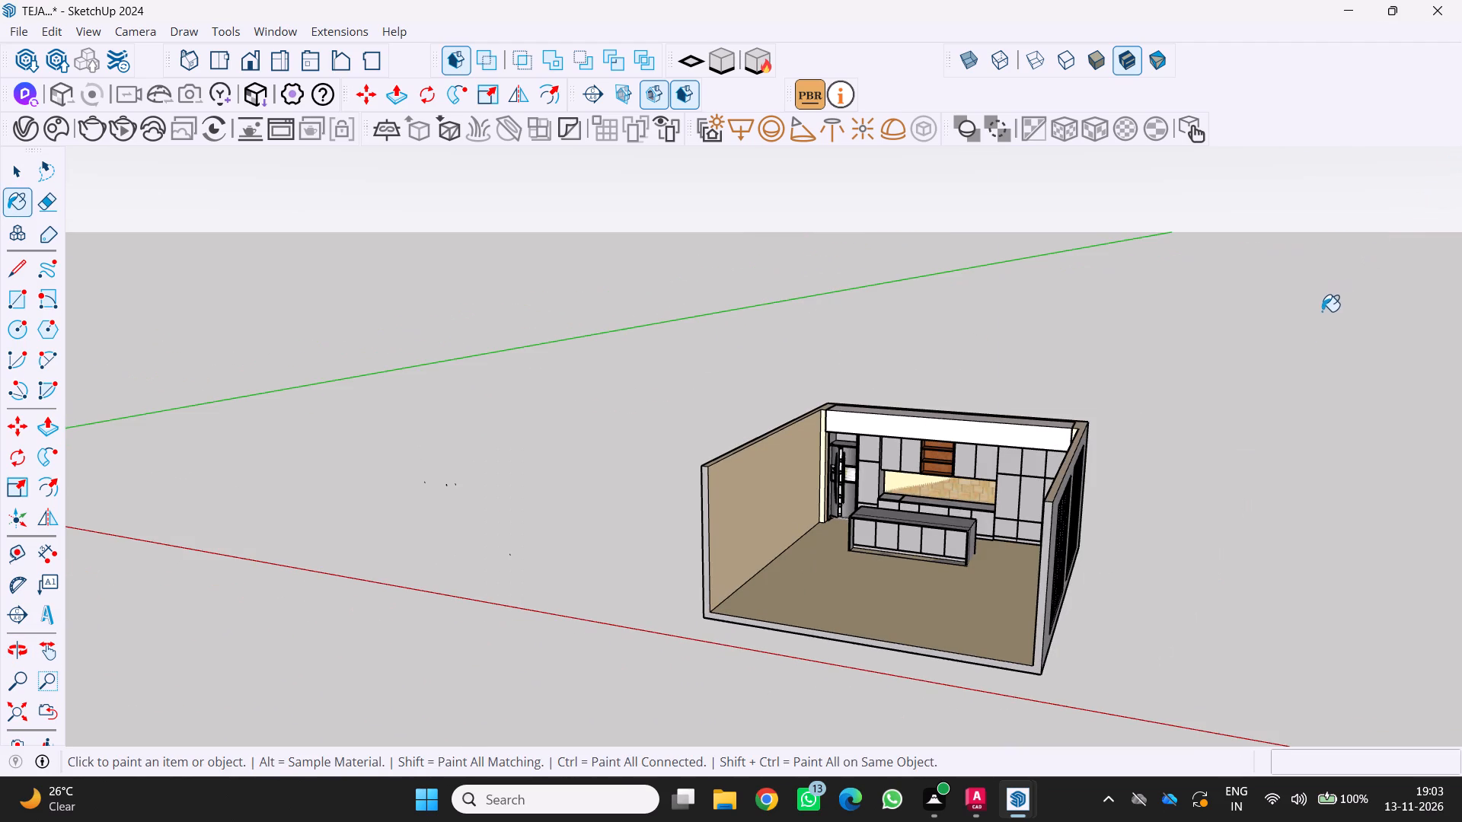
key(space)
click(1207, 511)
scroll(456, 594, up, 1)
scroll(883, 511, up, 2)
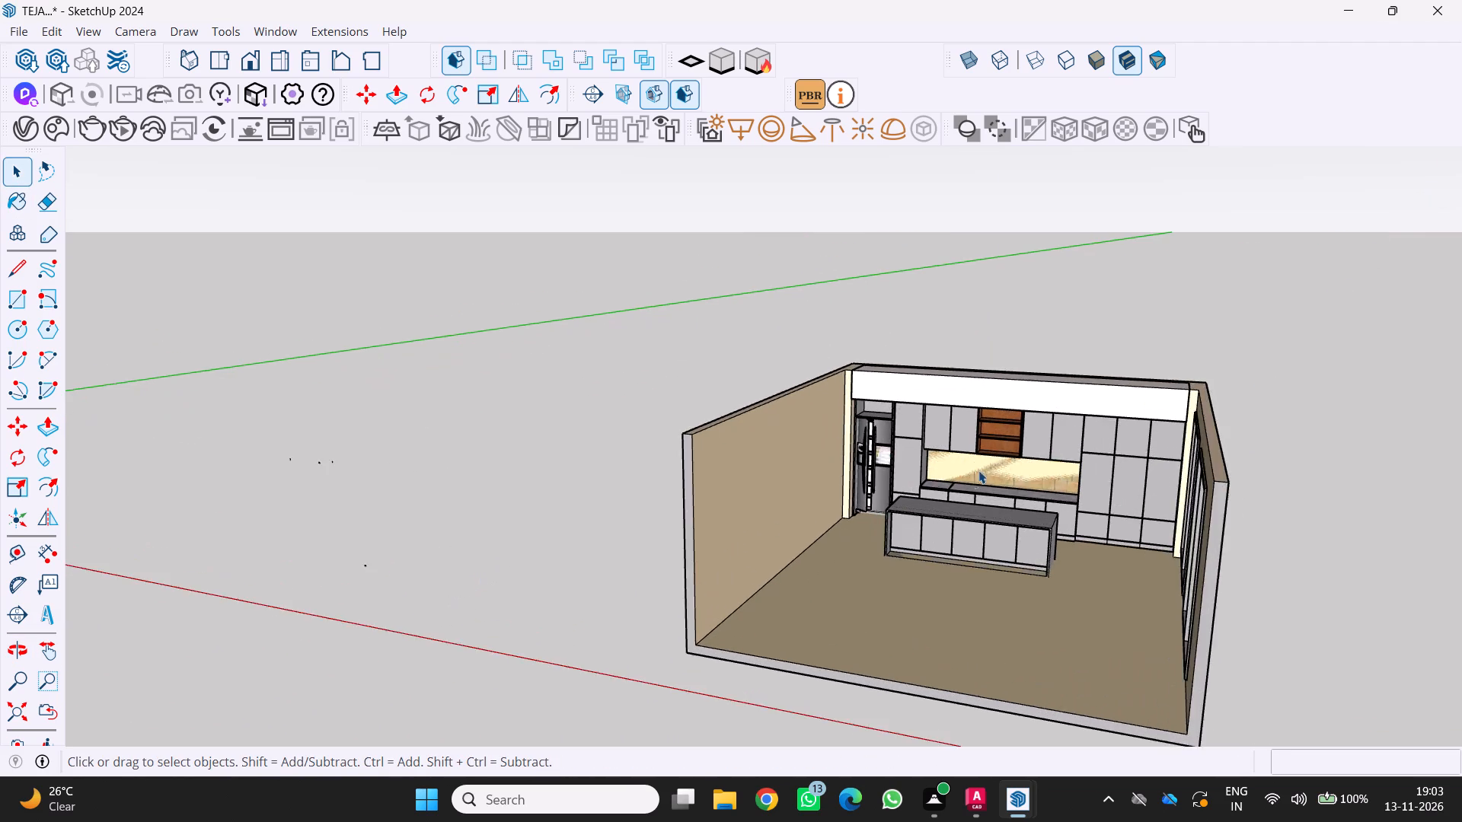
scroll(978, 470, up, 1)
middle_drag(979, 465, 998, 401)
scroll(979, 448, down, 4)
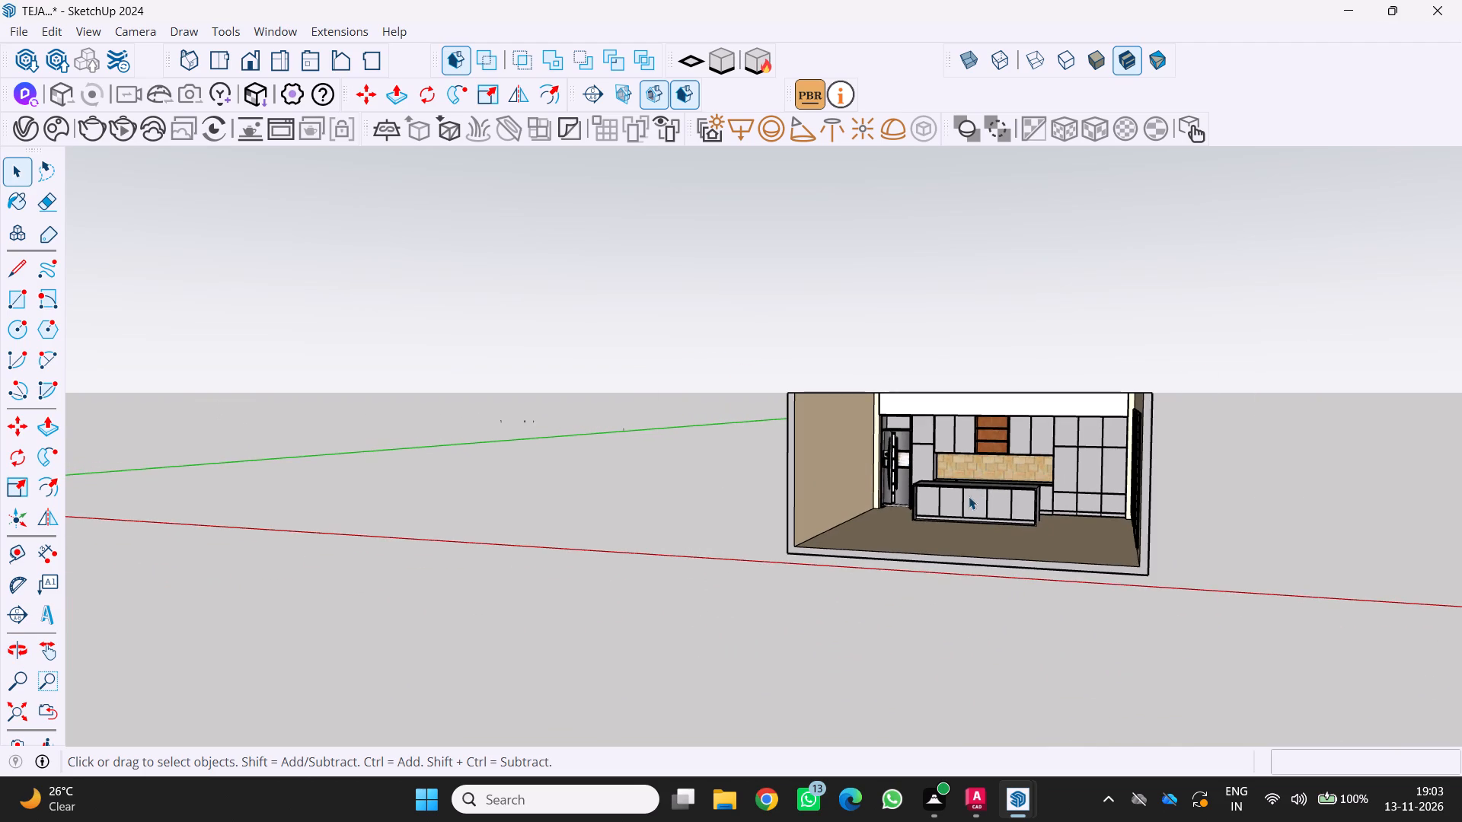
middle_drag(969, 490, 974, 537)
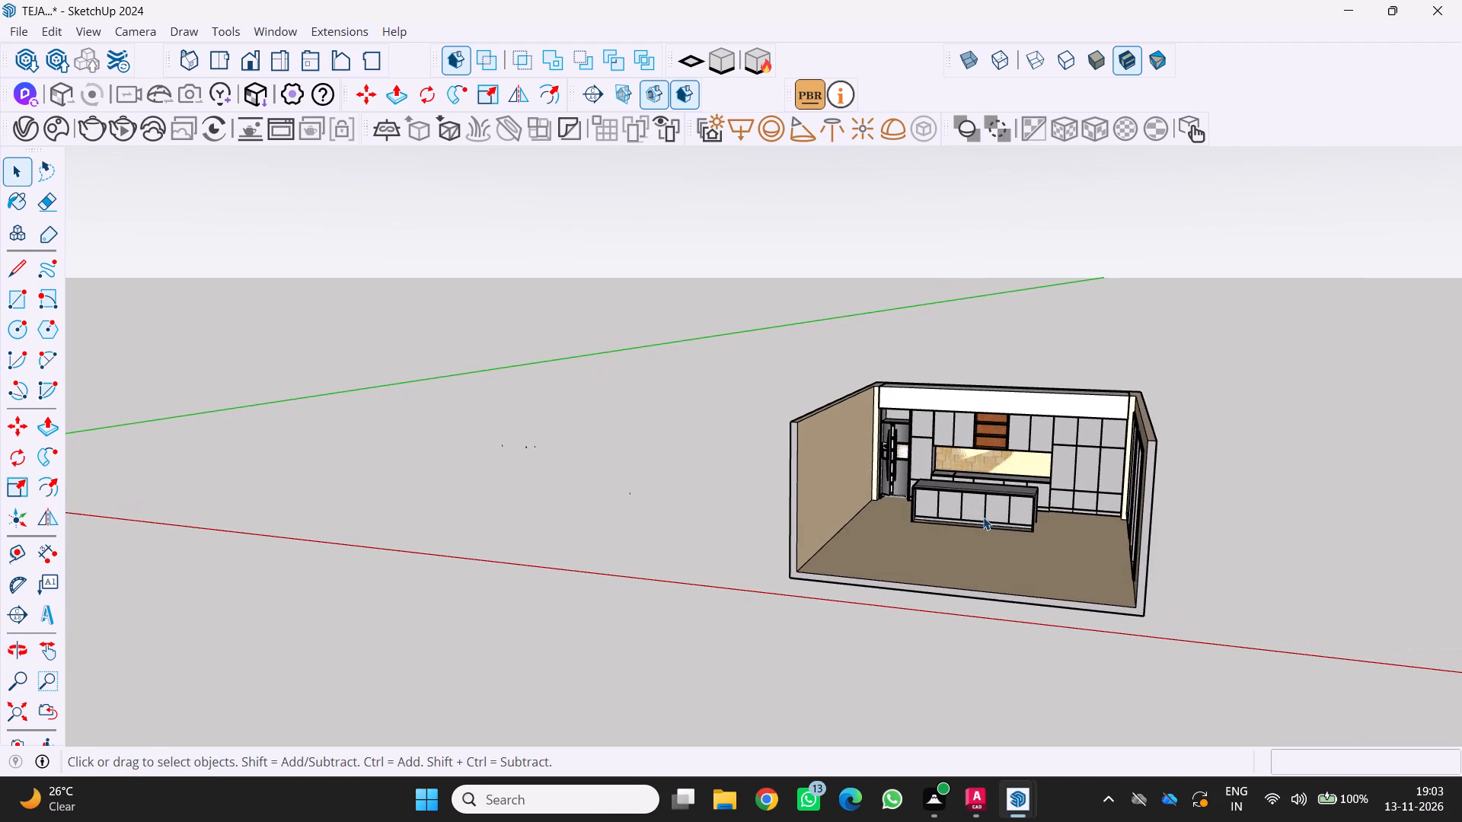
middle_drag(983, 517, 1101, 473)
middle_drag(1076, 479, 1045, 516)
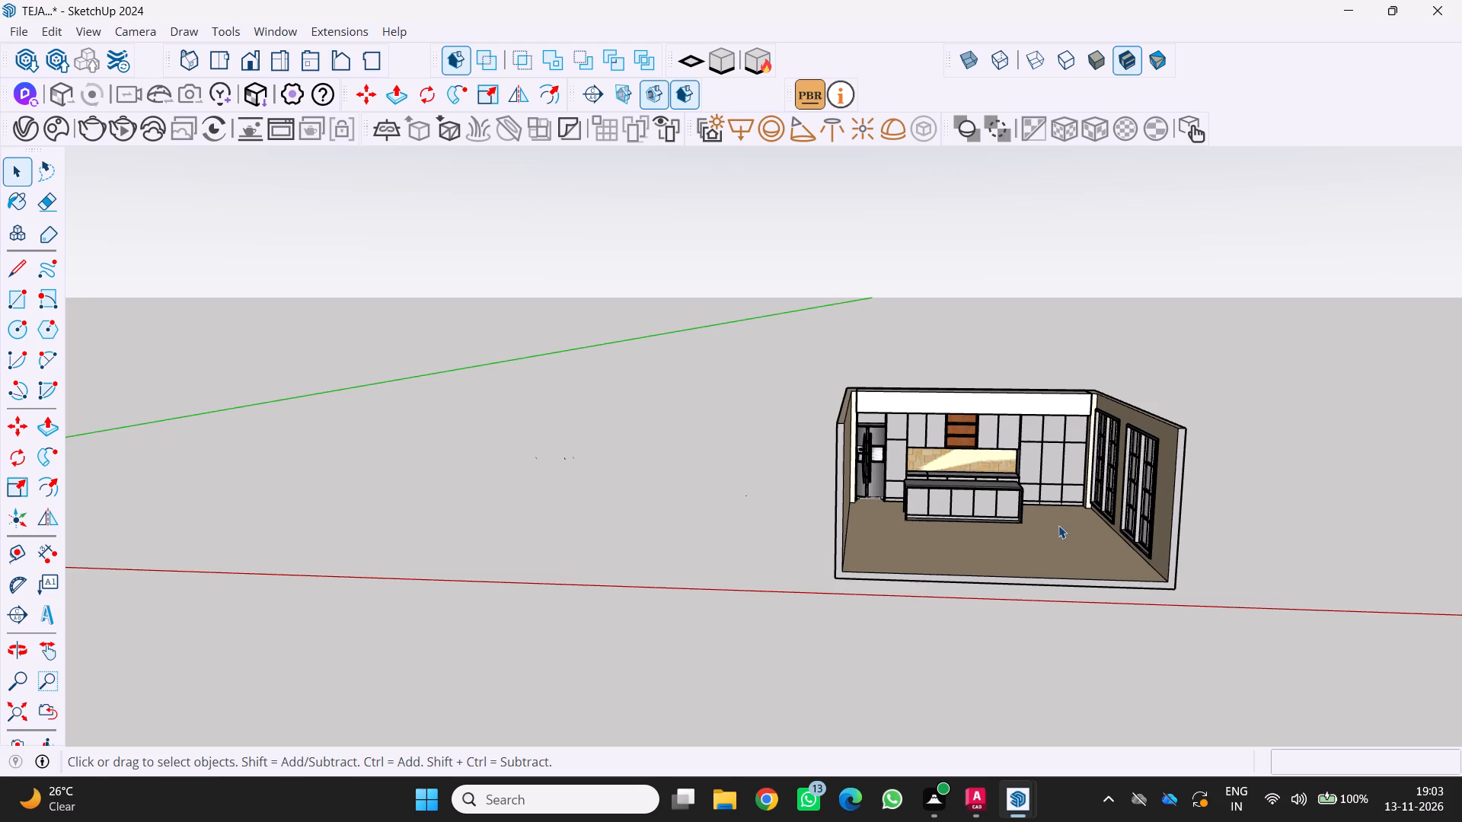
scroll(1060, 526, down, 3)
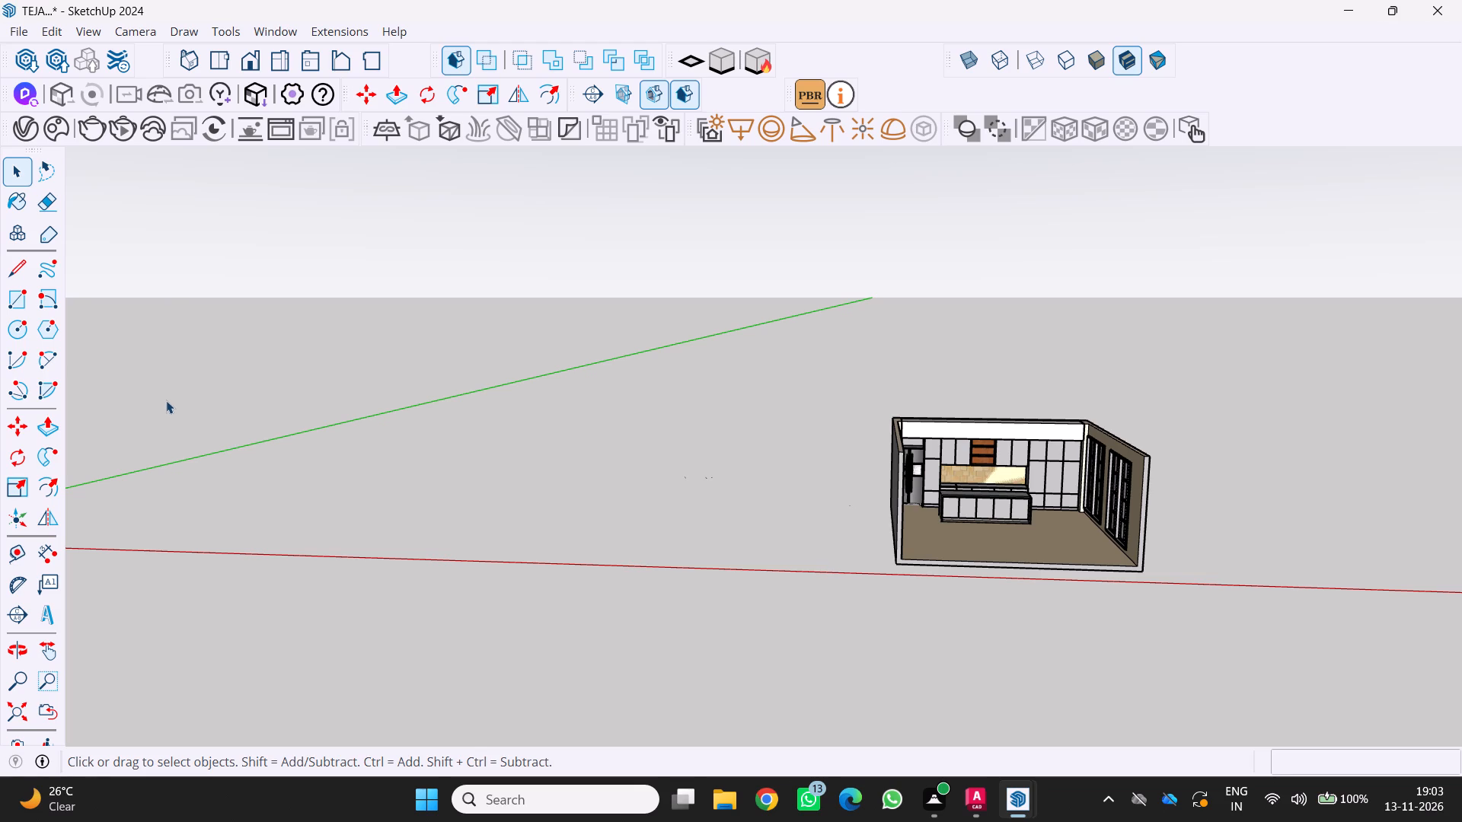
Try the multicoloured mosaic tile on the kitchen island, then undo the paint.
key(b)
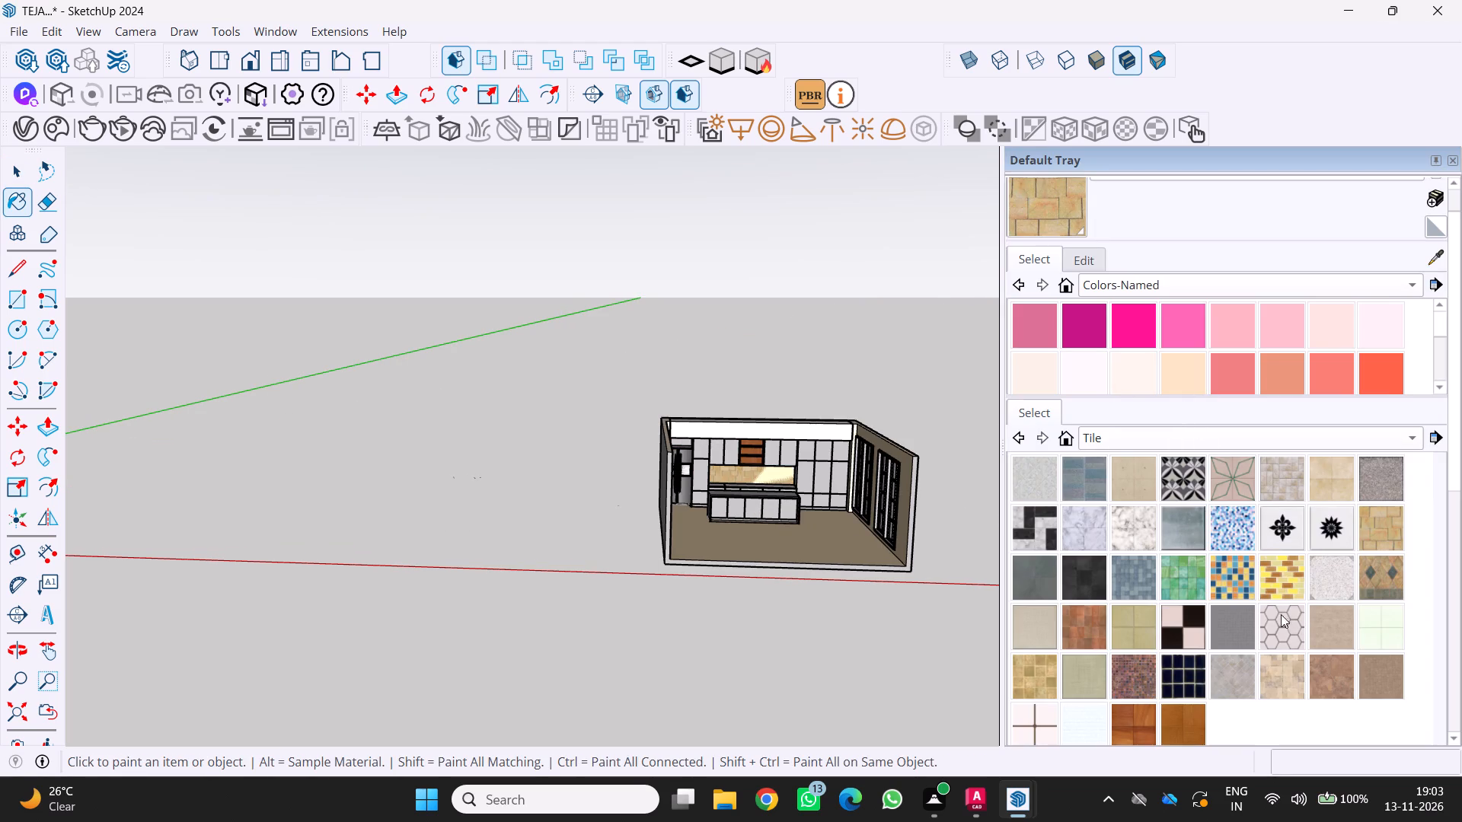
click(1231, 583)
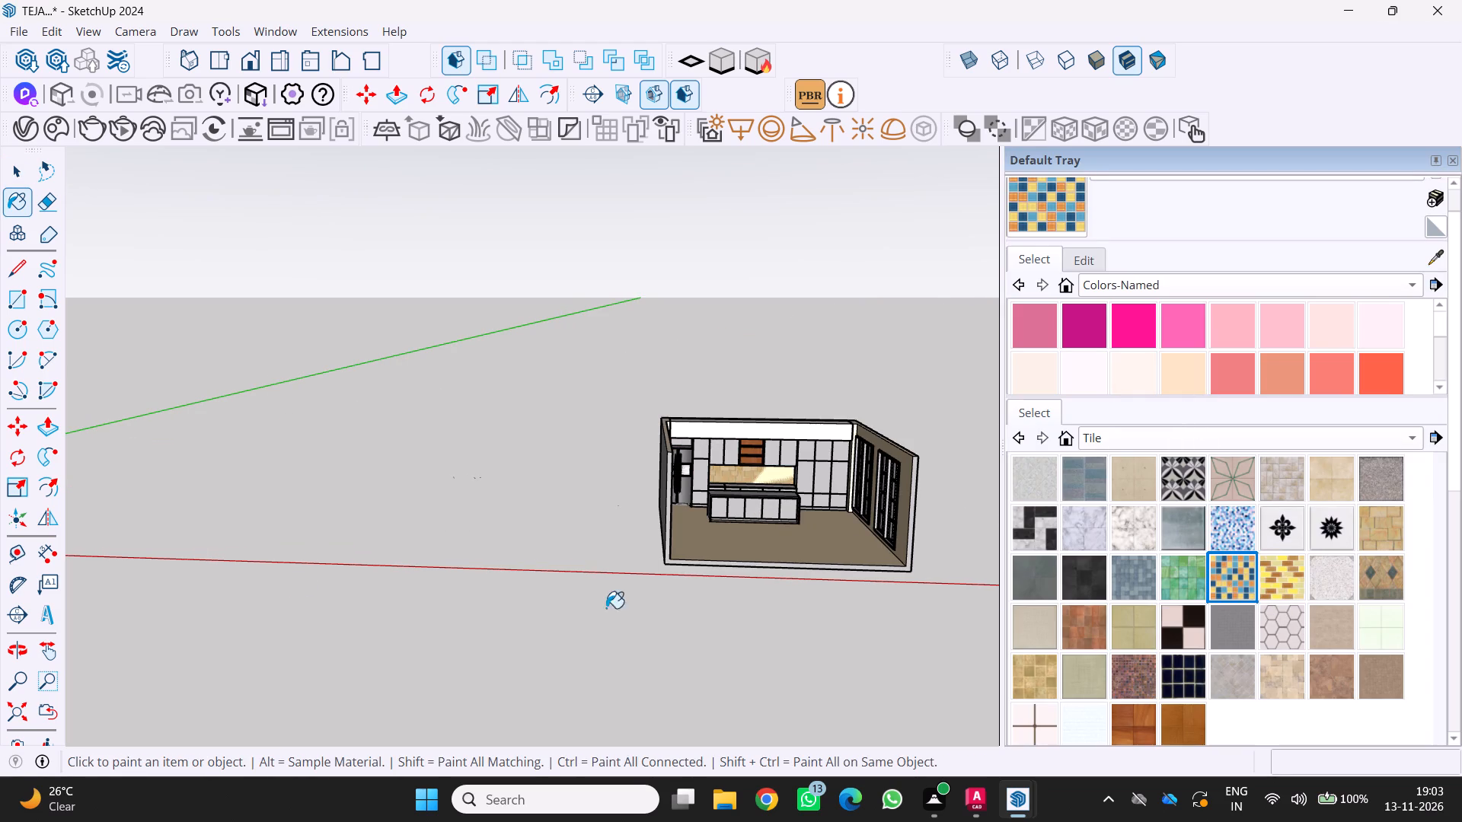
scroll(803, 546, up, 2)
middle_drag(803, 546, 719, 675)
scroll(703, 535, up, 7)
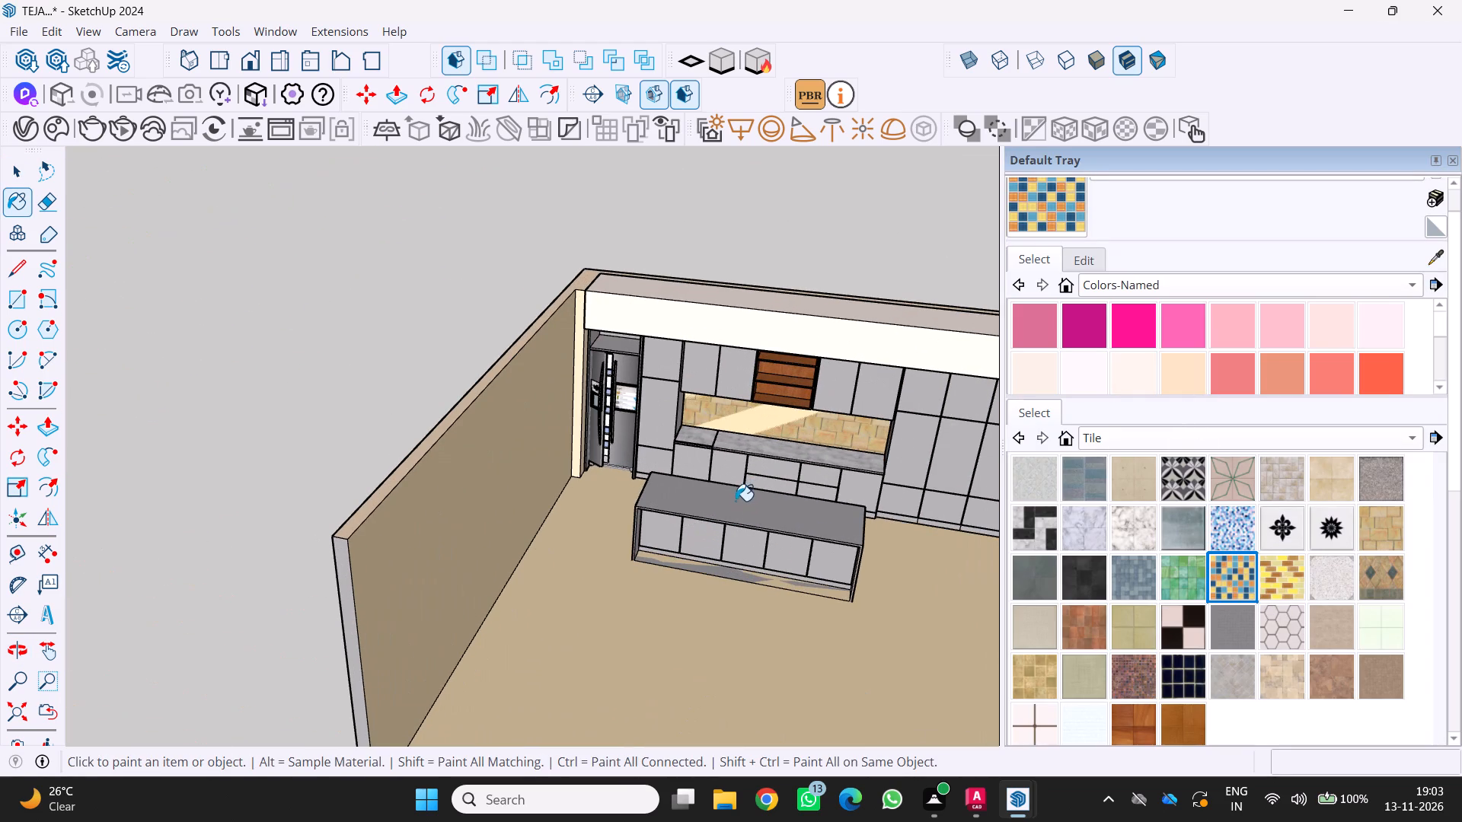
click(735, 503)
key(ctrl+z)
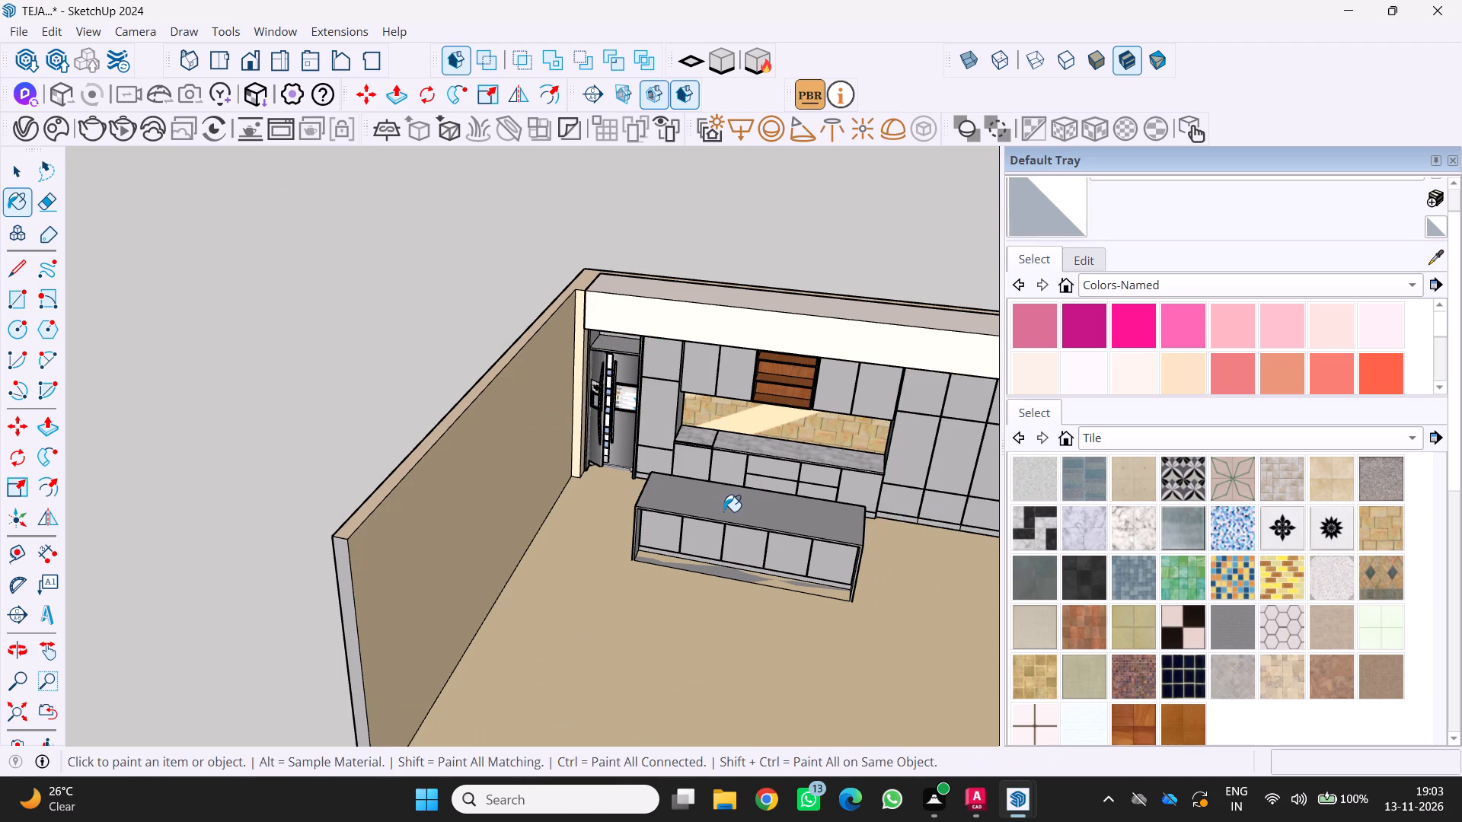
Open the group containing the island for editing and select the island's top face.
key(space)
click(729, 518)
triple_click(734, 510)
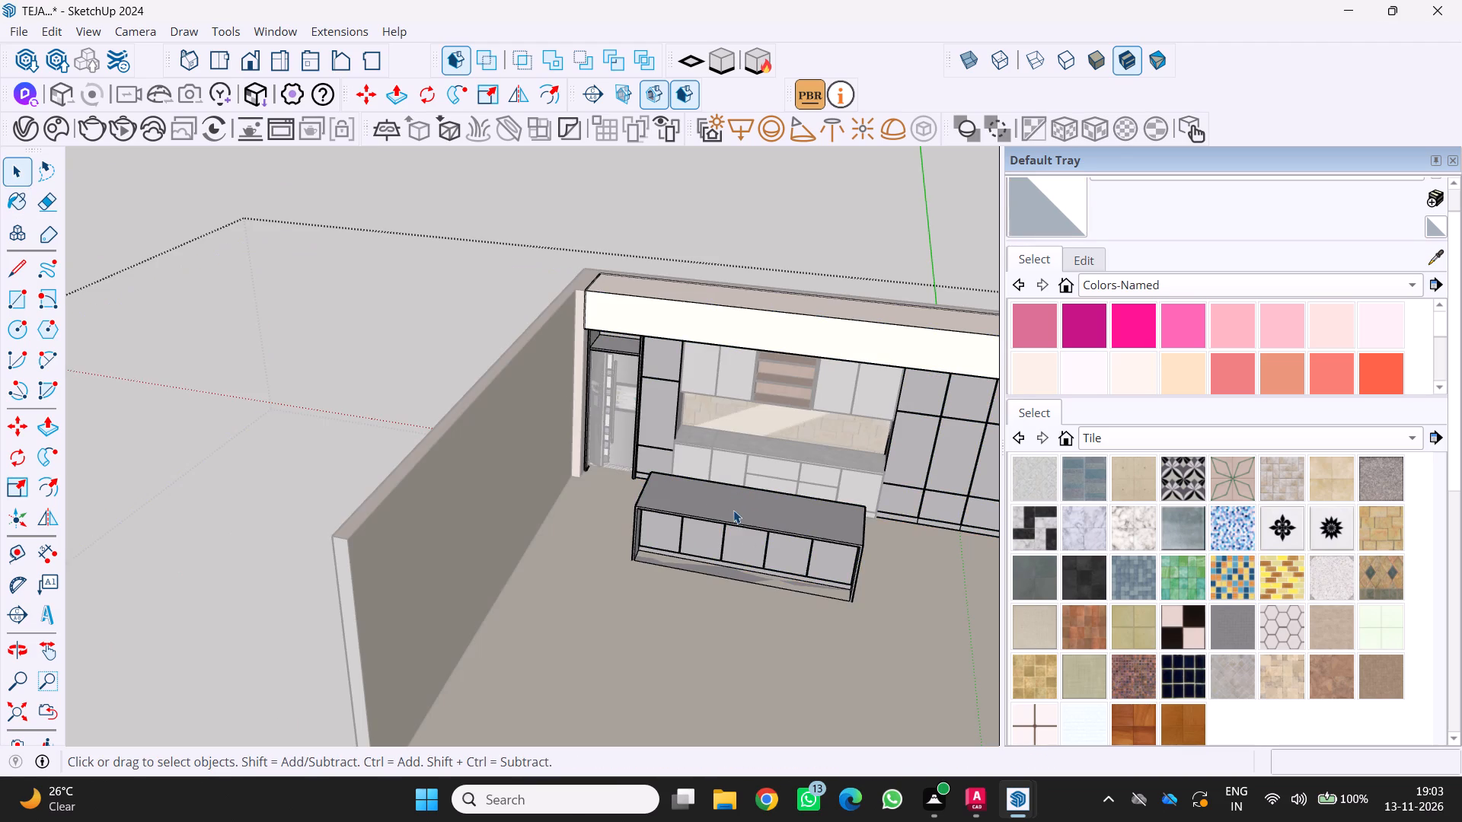
triple_click(733, 510)
double_click(733, 510)
double_click(727, 510)
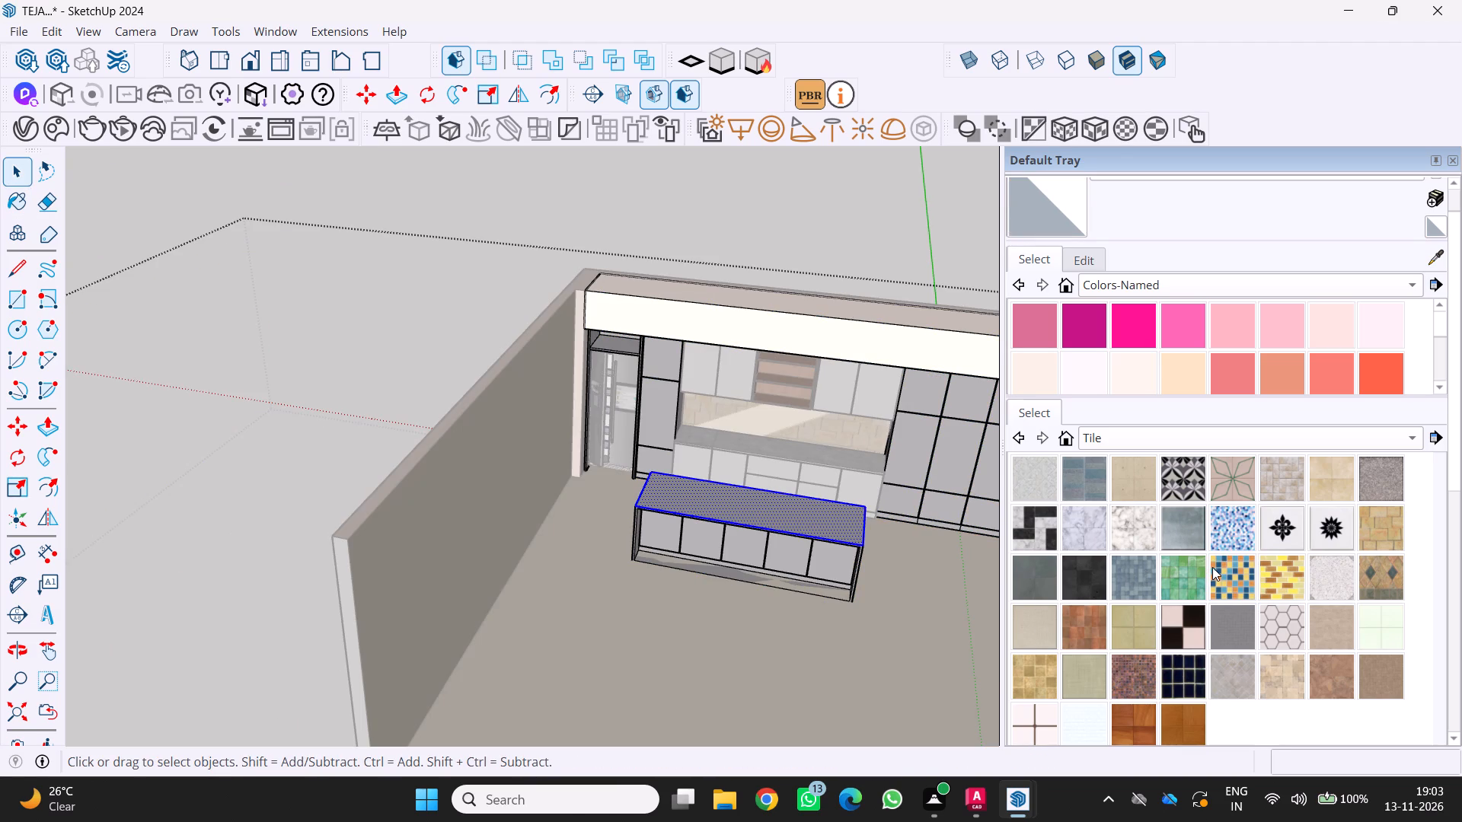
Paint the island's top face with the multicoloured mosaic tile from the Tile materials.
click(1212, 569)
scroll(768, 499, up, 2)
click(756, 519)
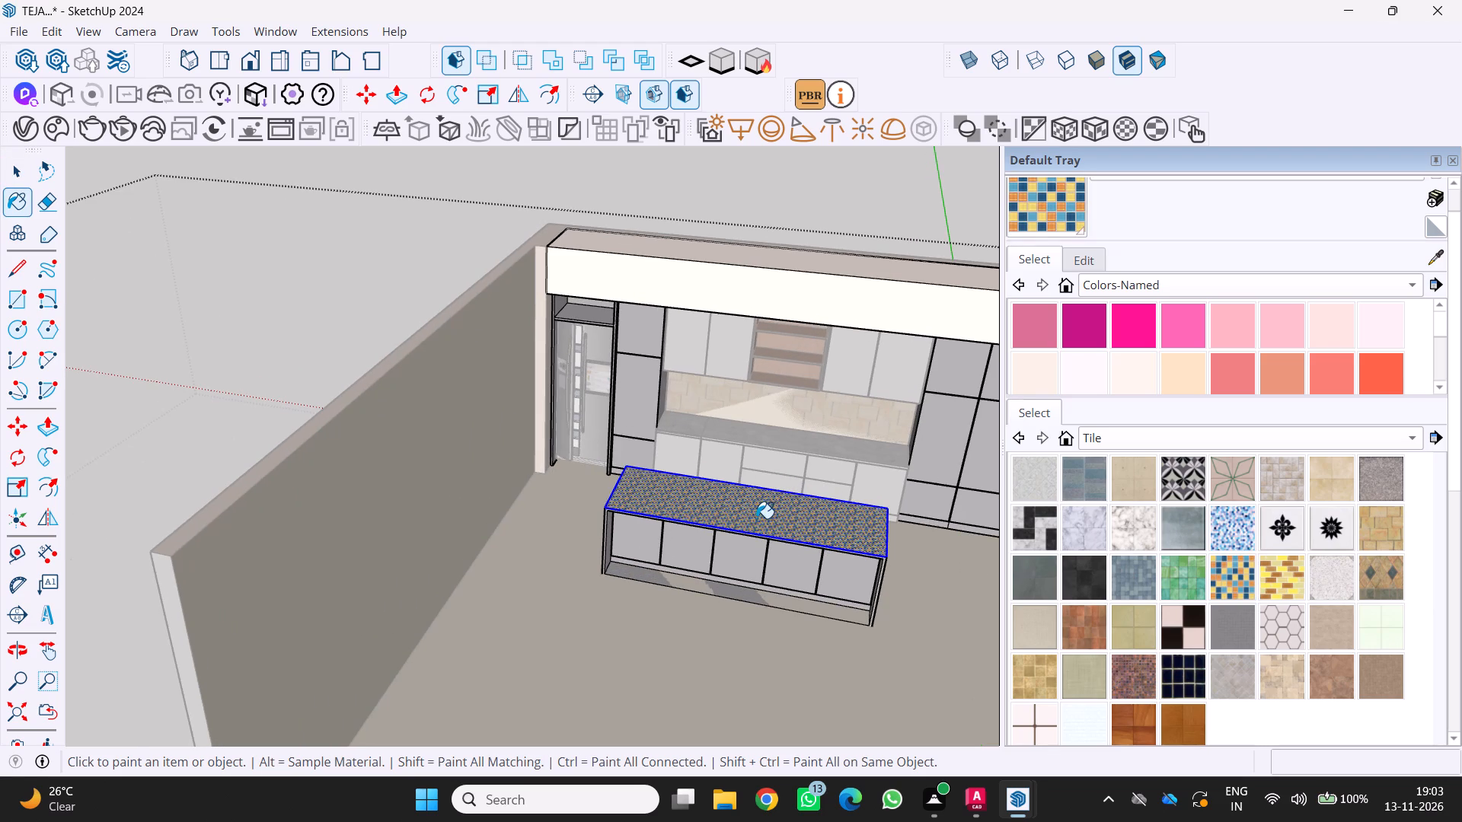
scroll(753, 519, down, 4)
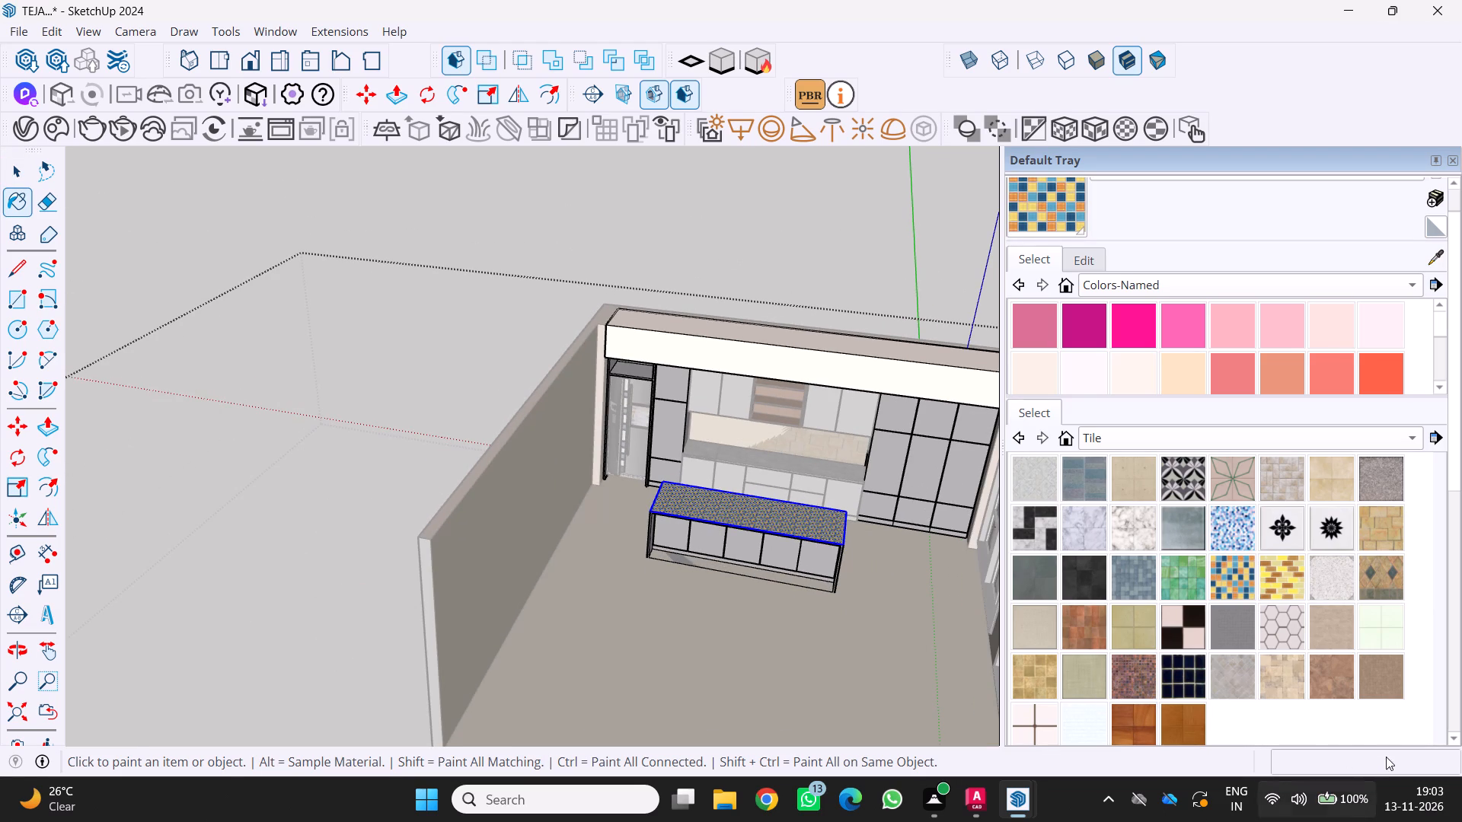
Paint the island's top face with the reddish-brown stone tile from the Tile materials and clear the selection.
click(1348, 667)
scroll(725, 478, up, 3)
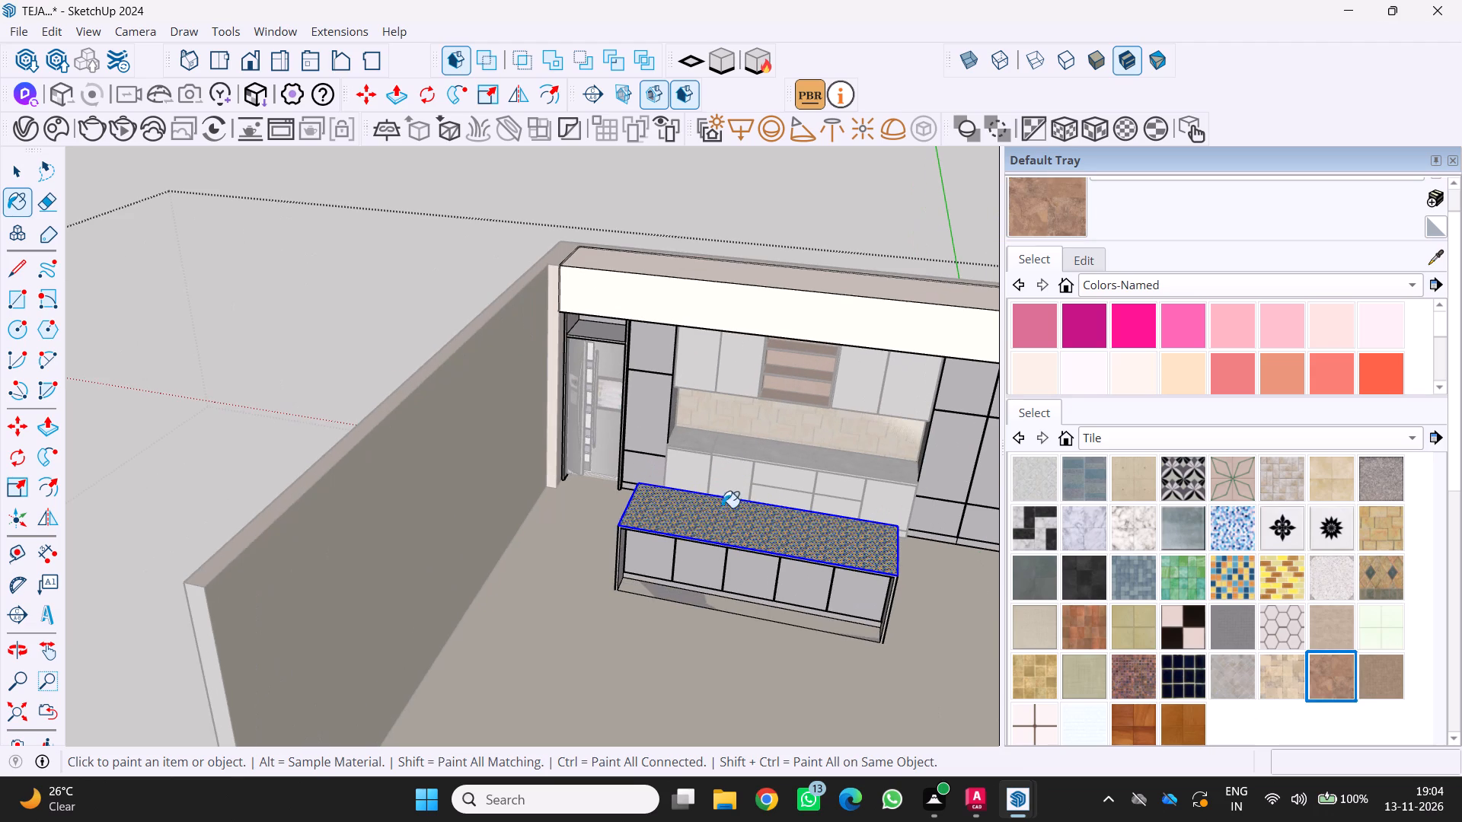
click(721, 525)
scroll(716, 513, down, 10)
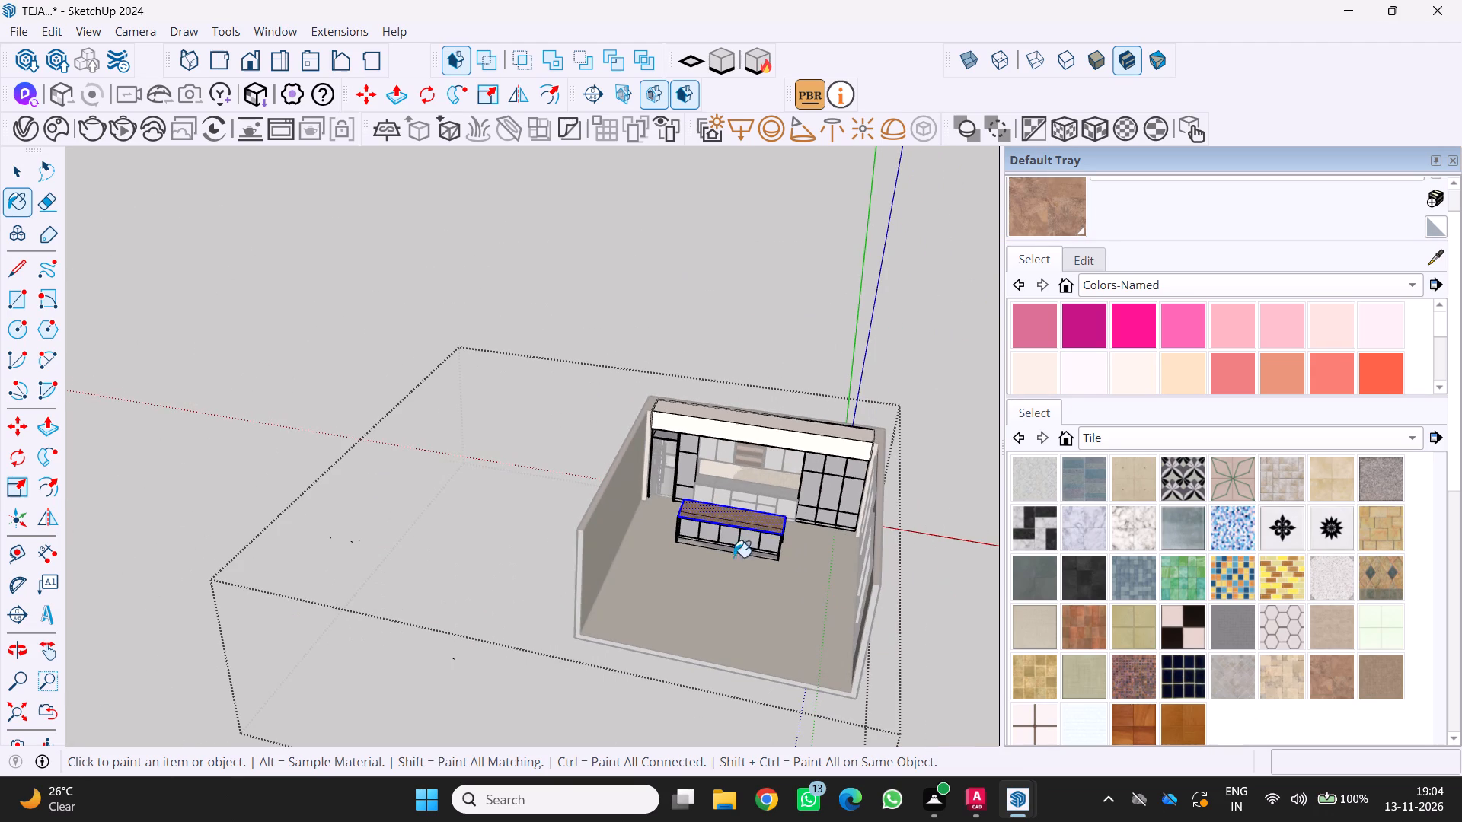
key(space)
drag(306, 530, 314, 530)
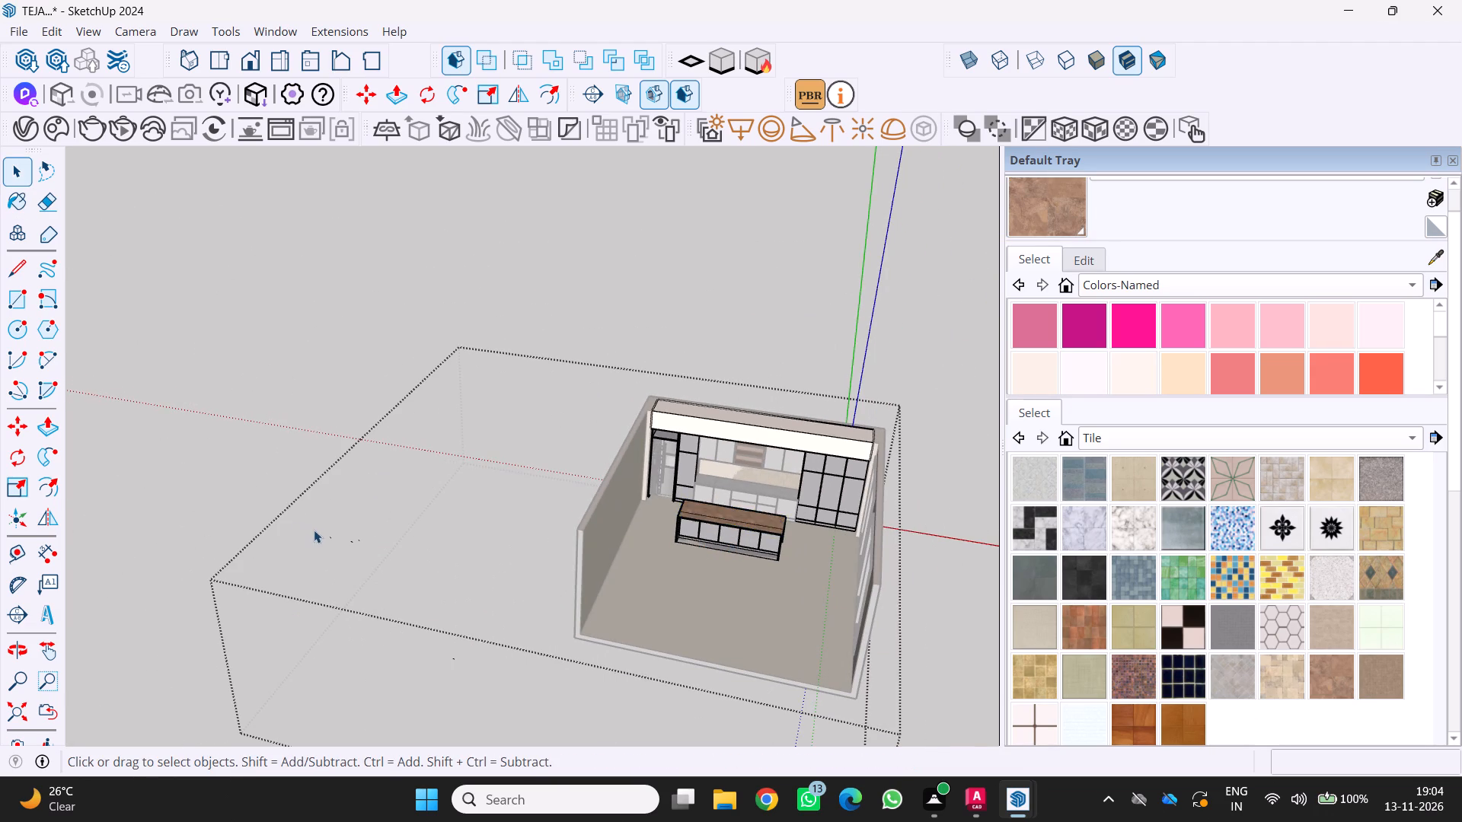
Examine the brown stone island top against the cabinetry, closing the Default Tray for a wider view.
scroll(653, 590, up, 6)
middle_drag(765, 507, 792, 441)
scroll(802, 454, up, 2)
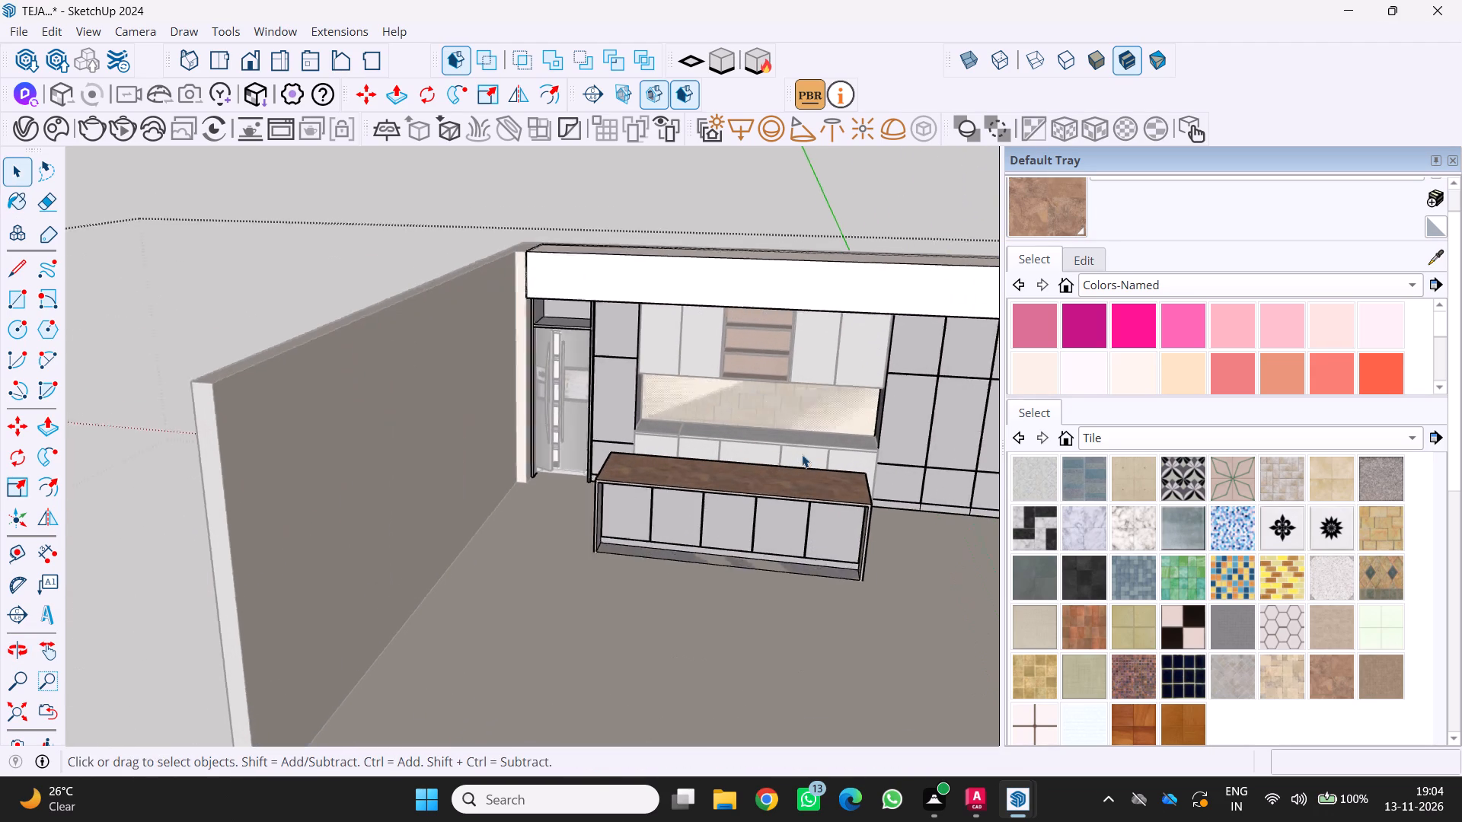
scroll(802, 454, up, 2)
scroll(823, 416, down, 4)
middle_drag(823, 416, 857, 371)
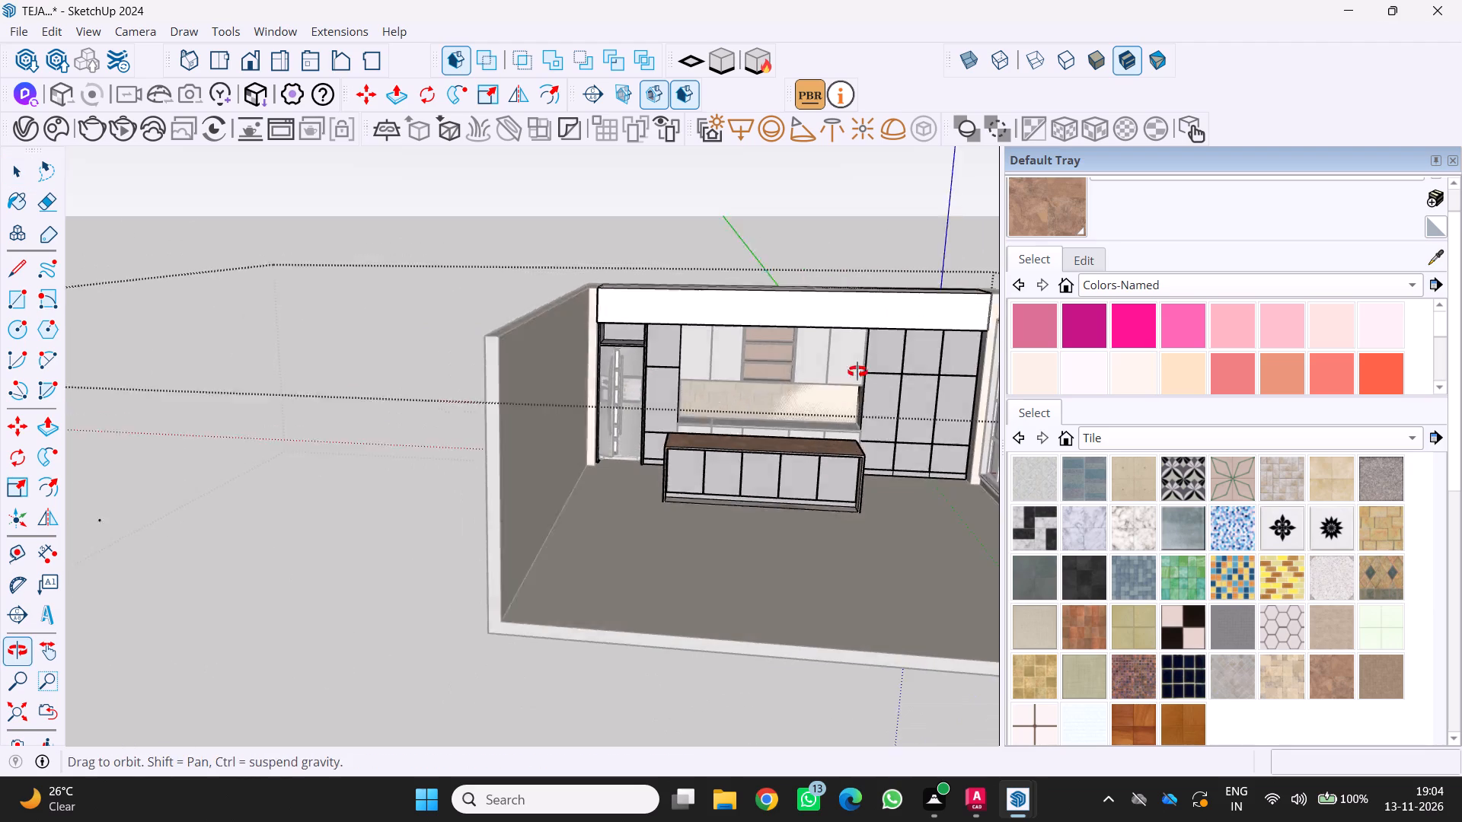
middle_drag(857, 371, 862, 362)
middle_click(863, 359)
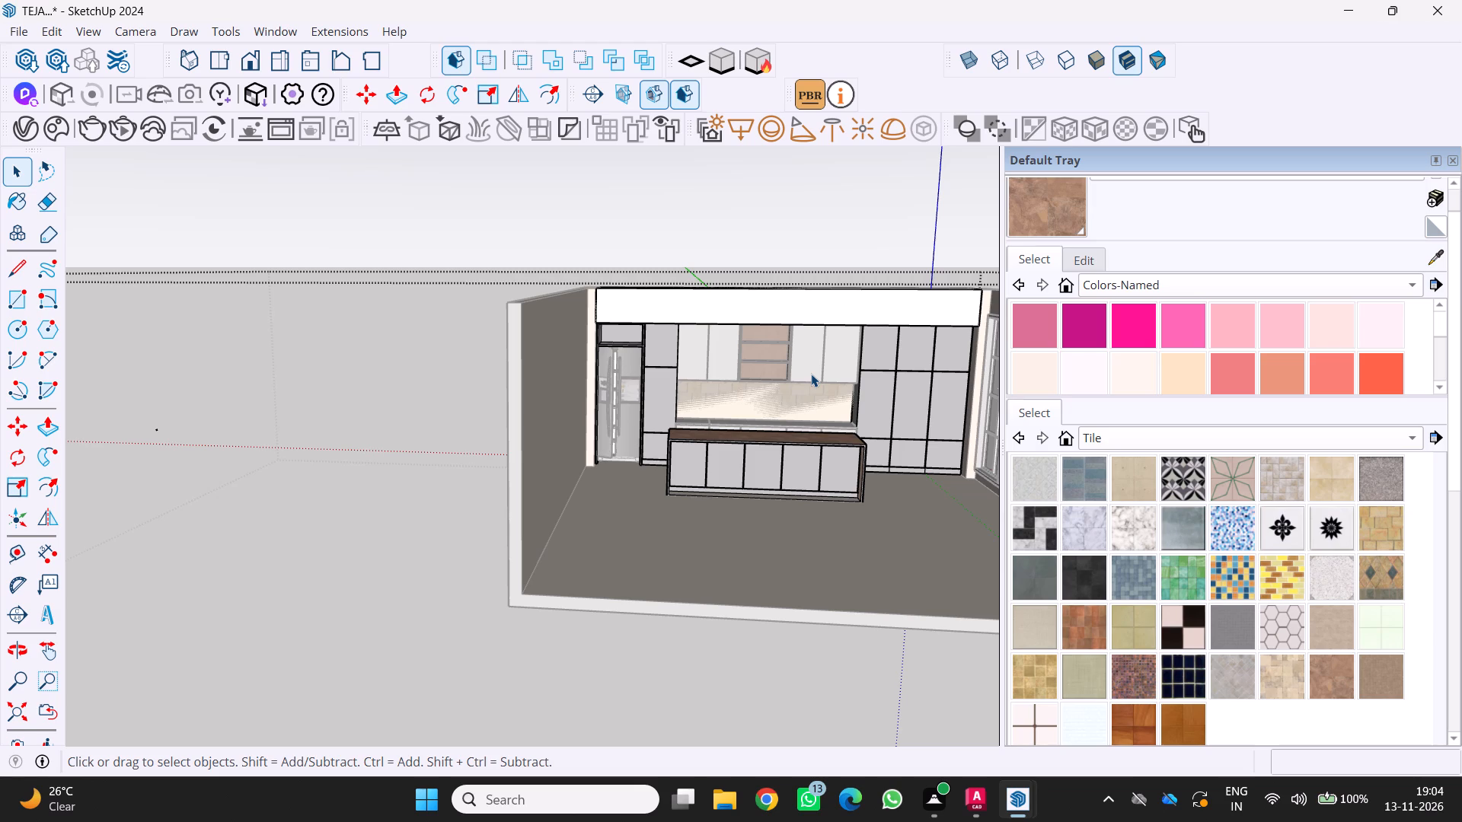
click(1454, 161)
scroll(893, 324, down, 2)
middle_drag(889, 324, 694, 413)
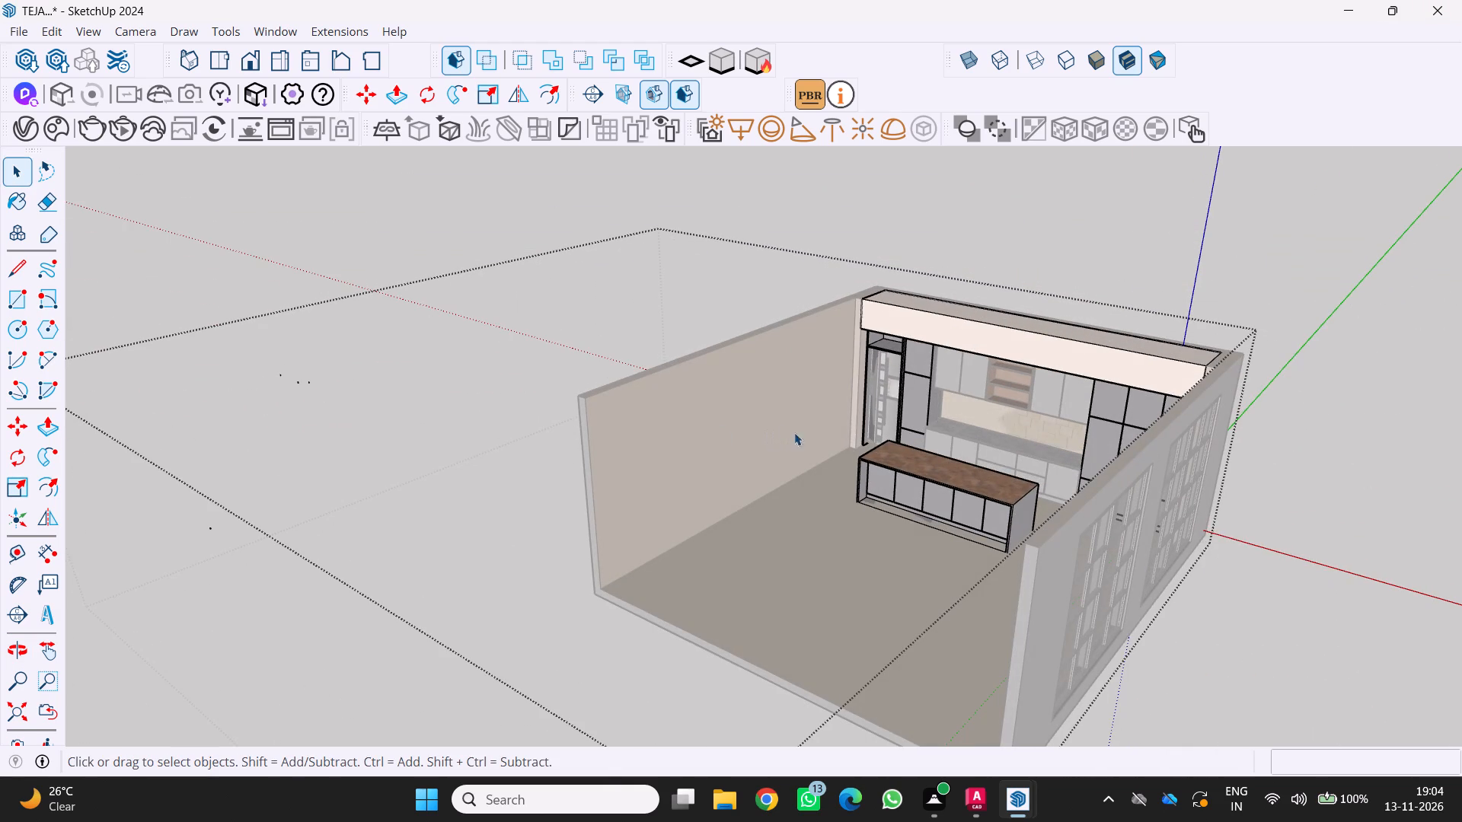
middle_drag(1019, 404, 1164, 383)
middle_drag(1172, 380, 1177, 373)
middle_click(1177, 373)
scroll(1177, 373, down, 3)
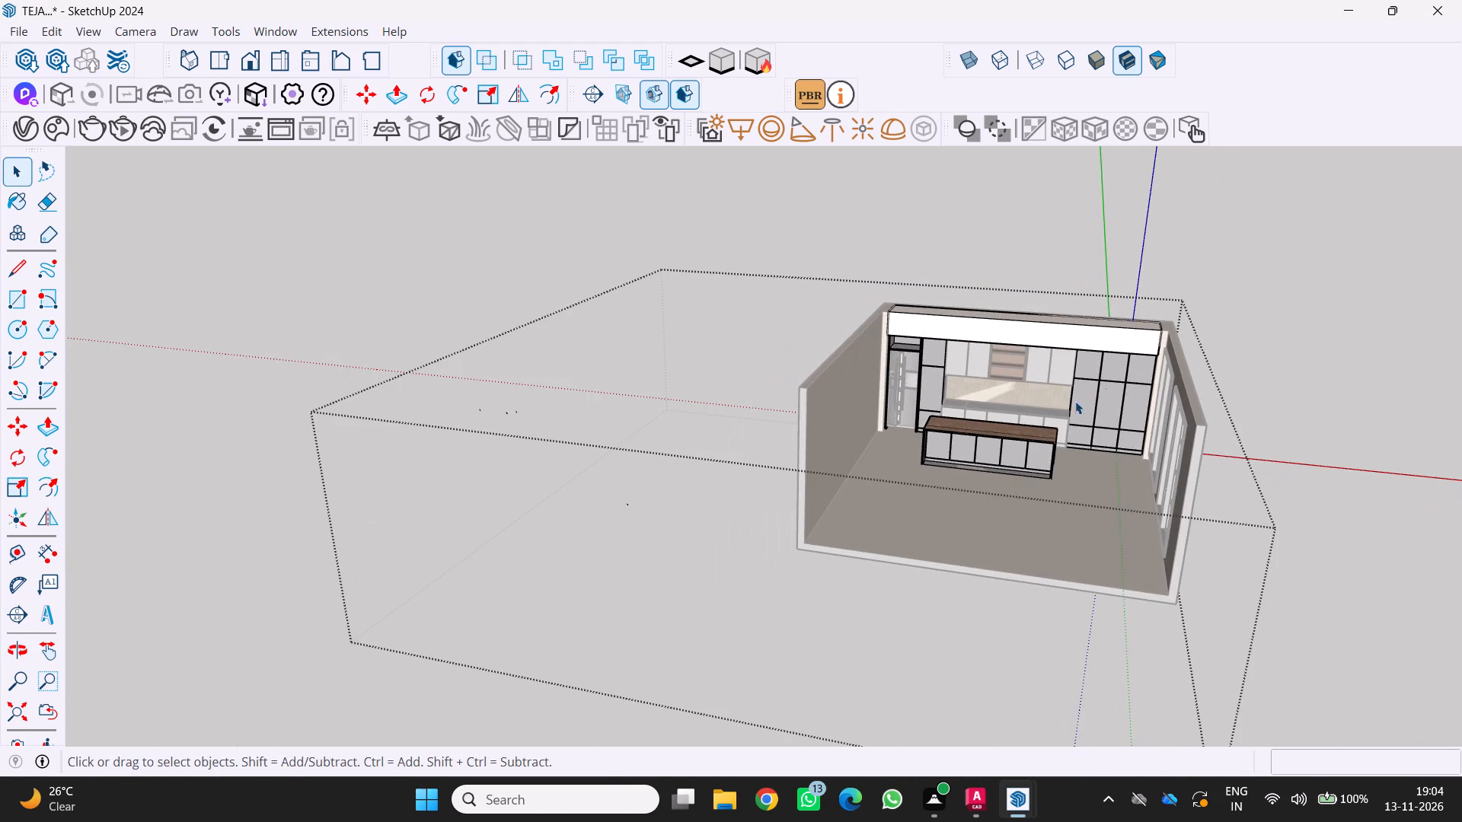
Leave the island group's editing and return to the whole model.
key(space)
click(729, 557)
key(space)
click(701, 568)
click(701, 569)
Examine the full-colour kitchen from outside and inside the room, including the island, cabinet wall and windows.
scroll(1192, 438, up, 2)
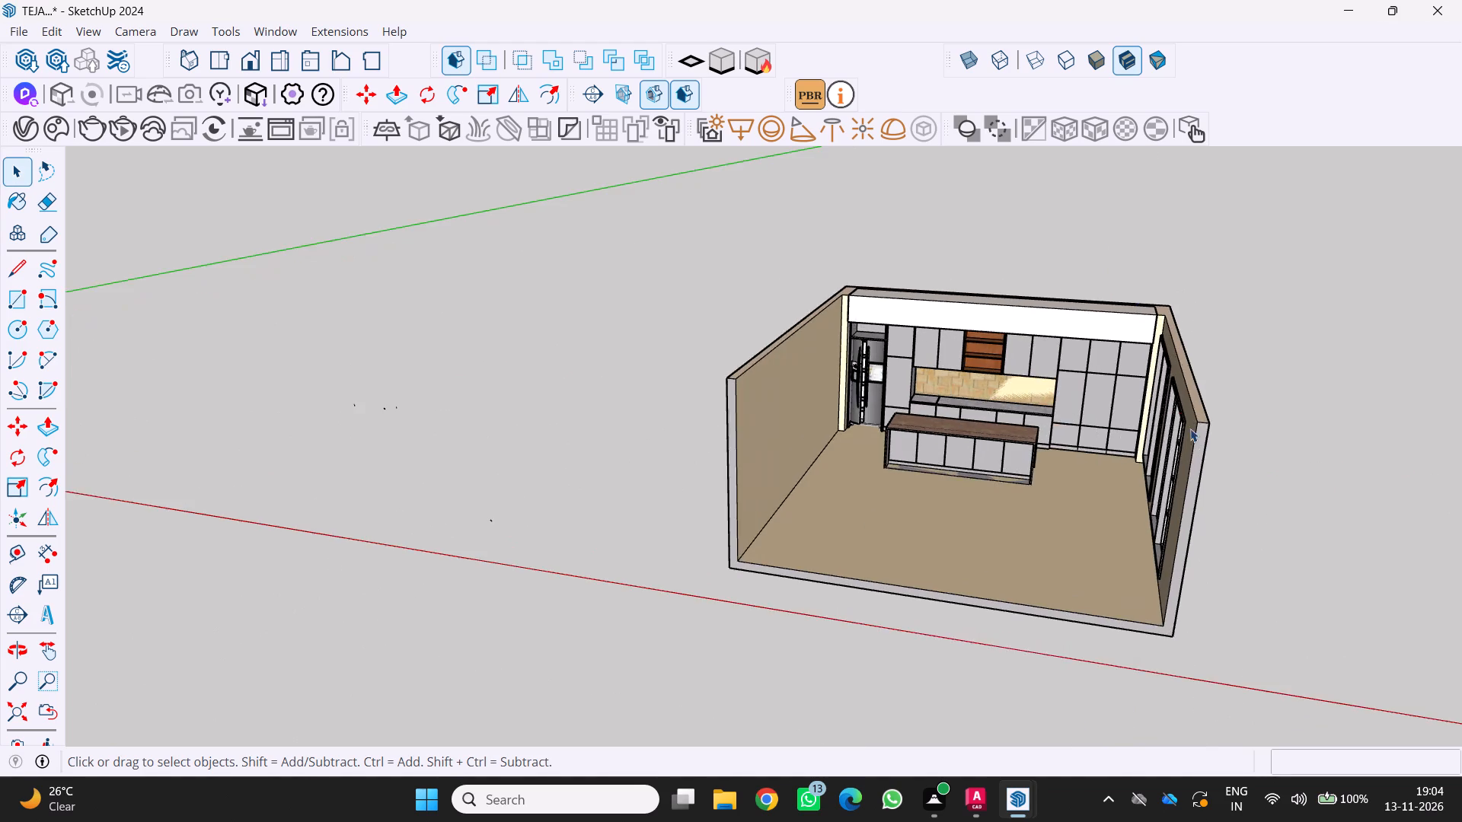
middle_drag(1188, 423, 1138, 355)
middle_drag(1136, 355, 1120, 358)
scroll(893, 471, up, 3)
middle_drag(894, 475, 1033, 549)
middle_drag(1037, 545, 1051, 527)
middle_drag(891, 438, 791, 338)
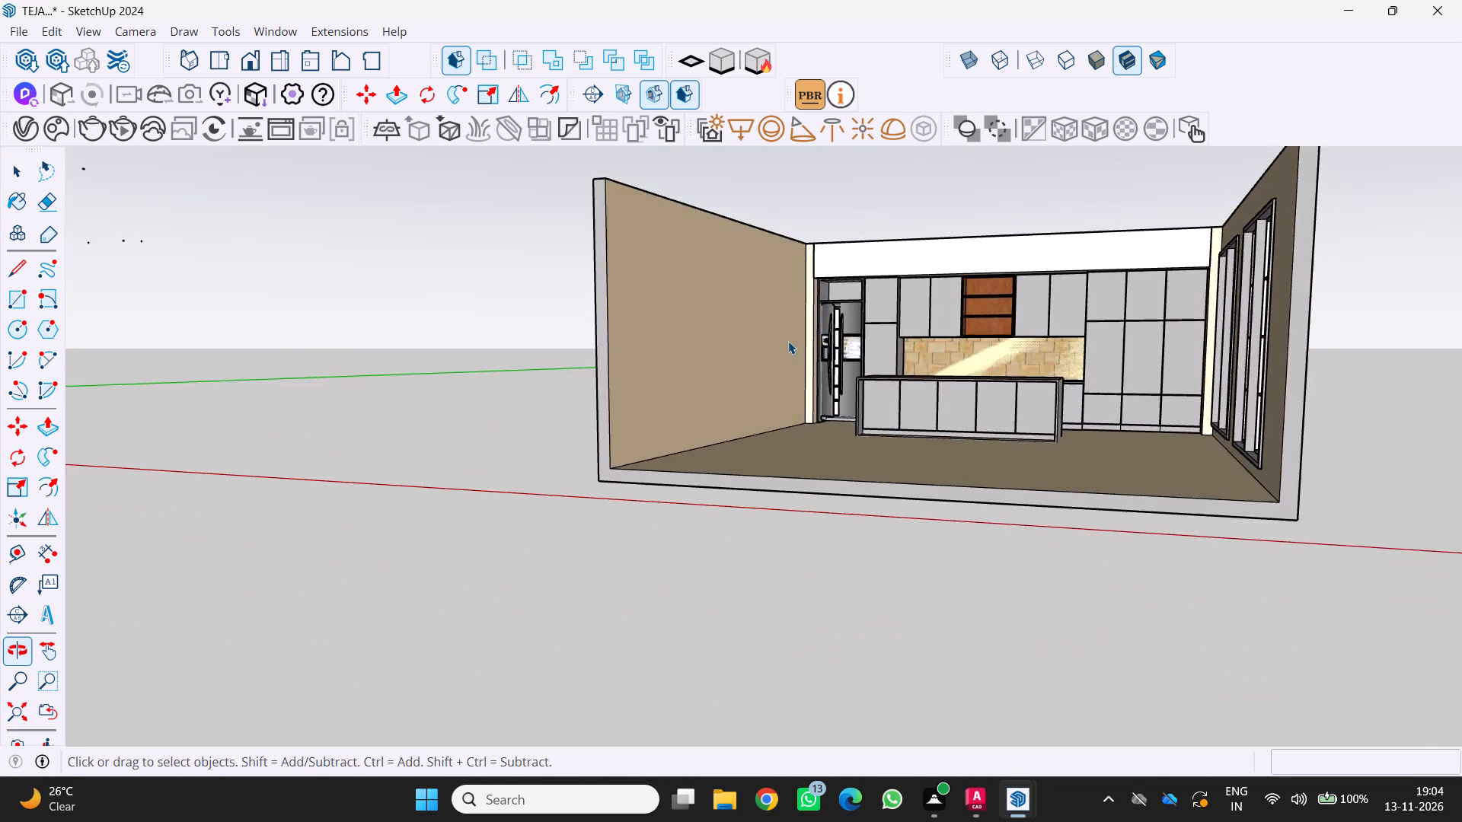
scroll(933, 376, up, 4)
middle_drag(1029, 438, 690, 451)
middle_click(690, 451)
middle_click(686, 448)
middle_drag(681, 442, 1217, 392)
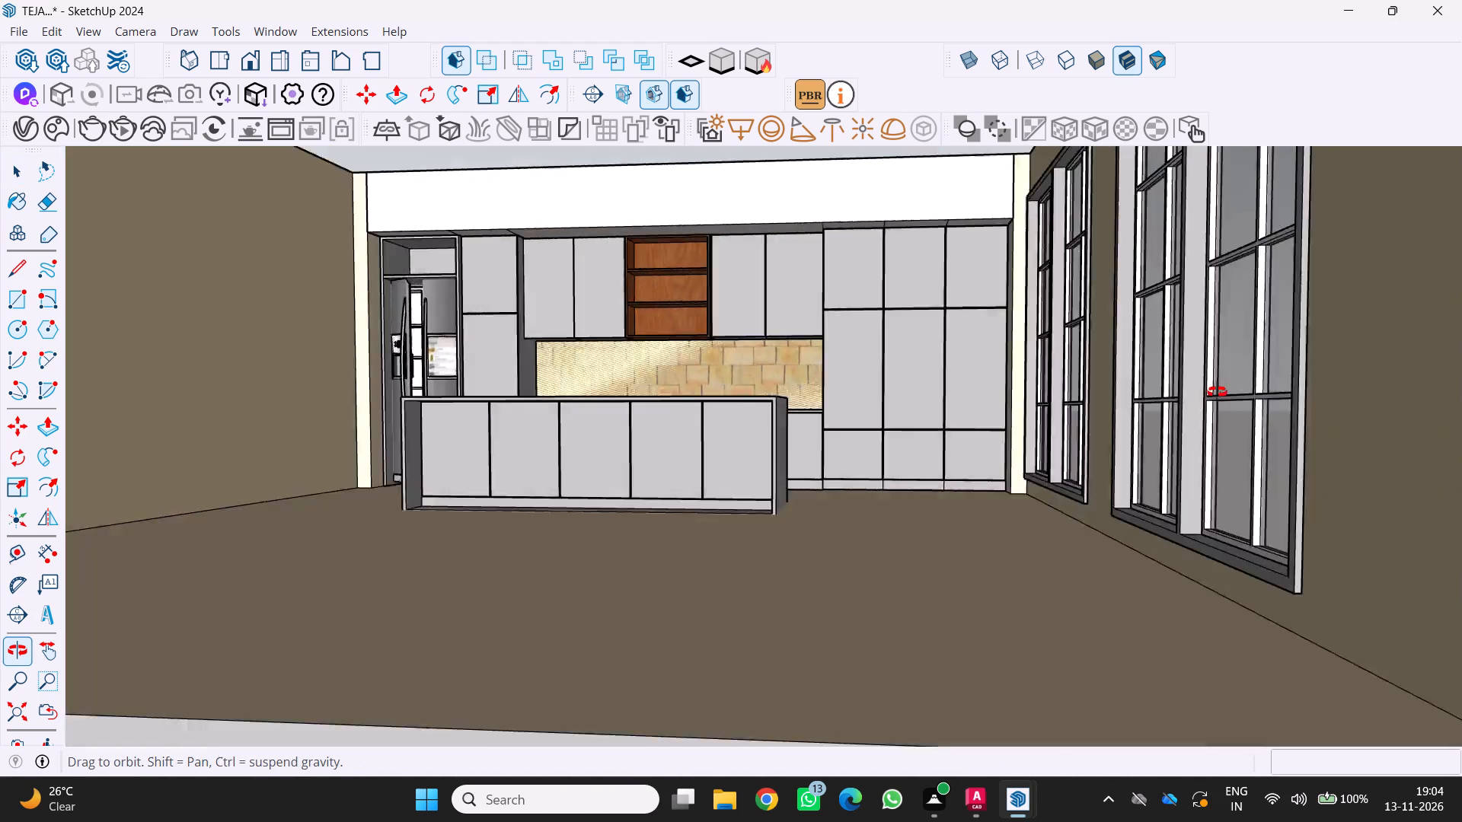
middle_drag(1217, 392, 1203, 393)
middle_drag(1171, 403, 1093, 425)
scroll(1093, 425, down, 5)
middle_drag(950, 406, 835, 537)
middle_drag(603, 553, 787, 534)
middle_click(787, 534)
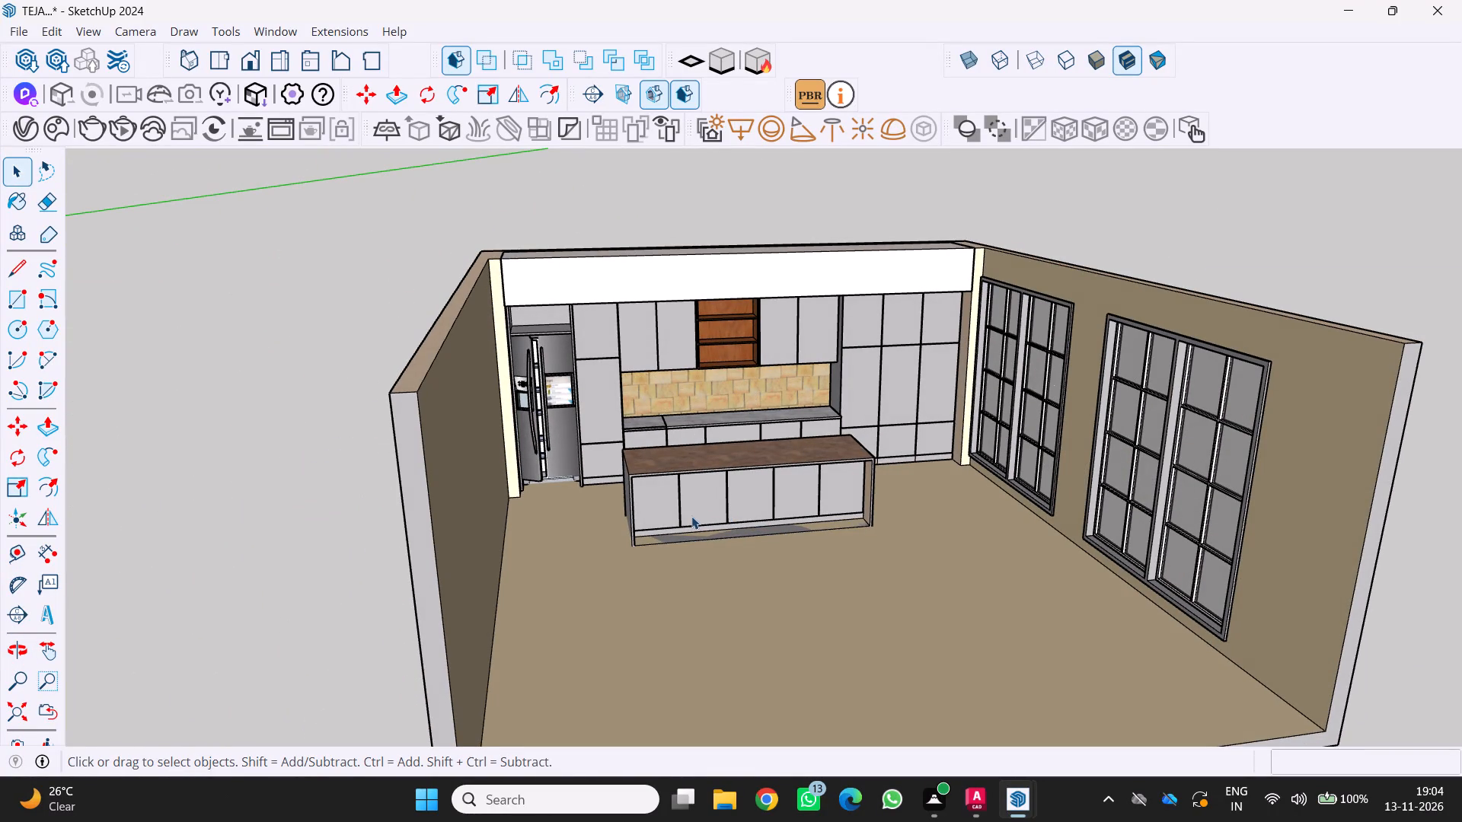
scroll(691, 516, up, 2)
middle_drag(691, 516, 617, 523)
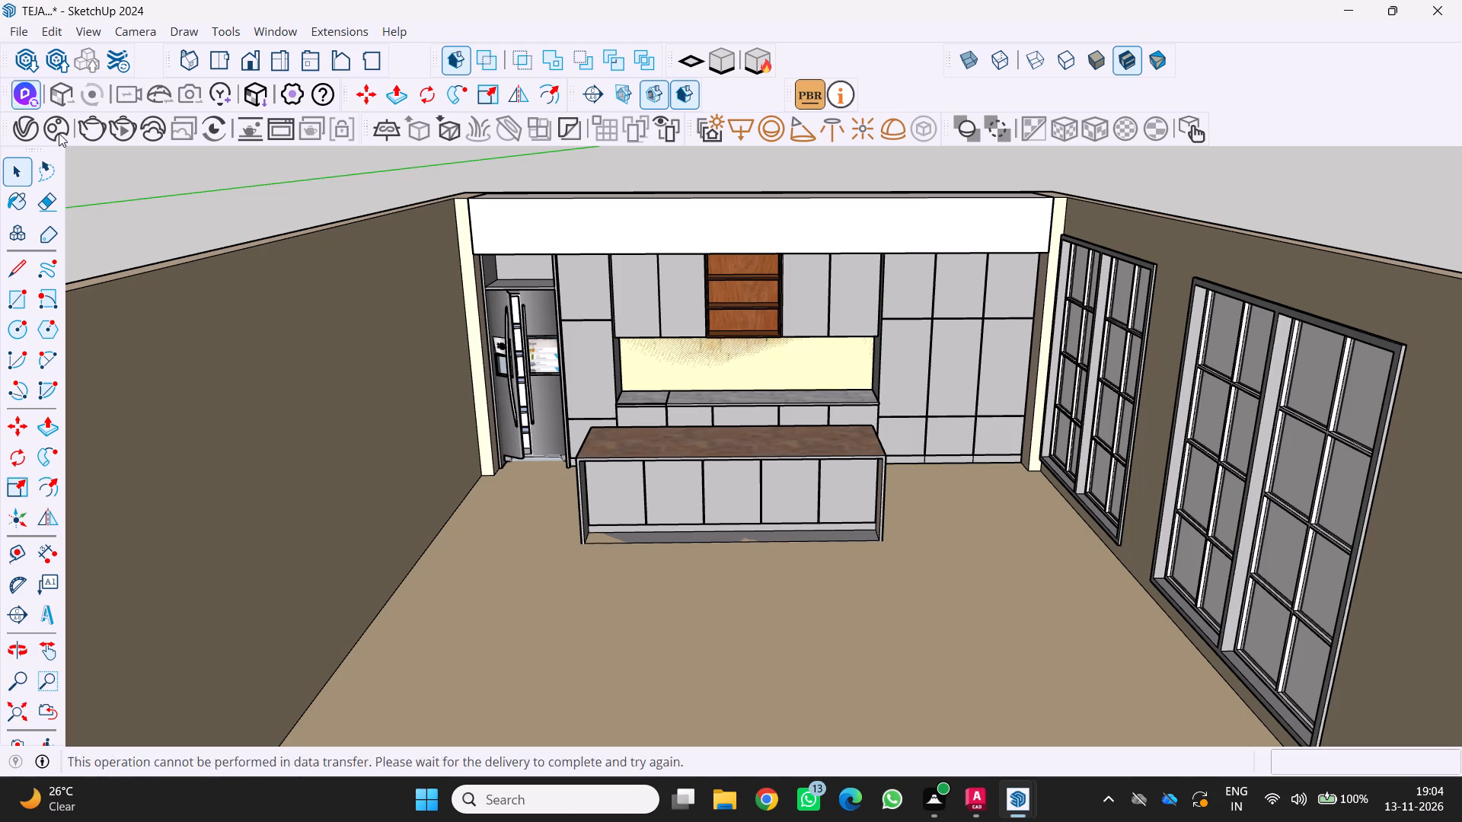
Paint the small base unit behind the island with the reddish-brown stone tile.
key(b)
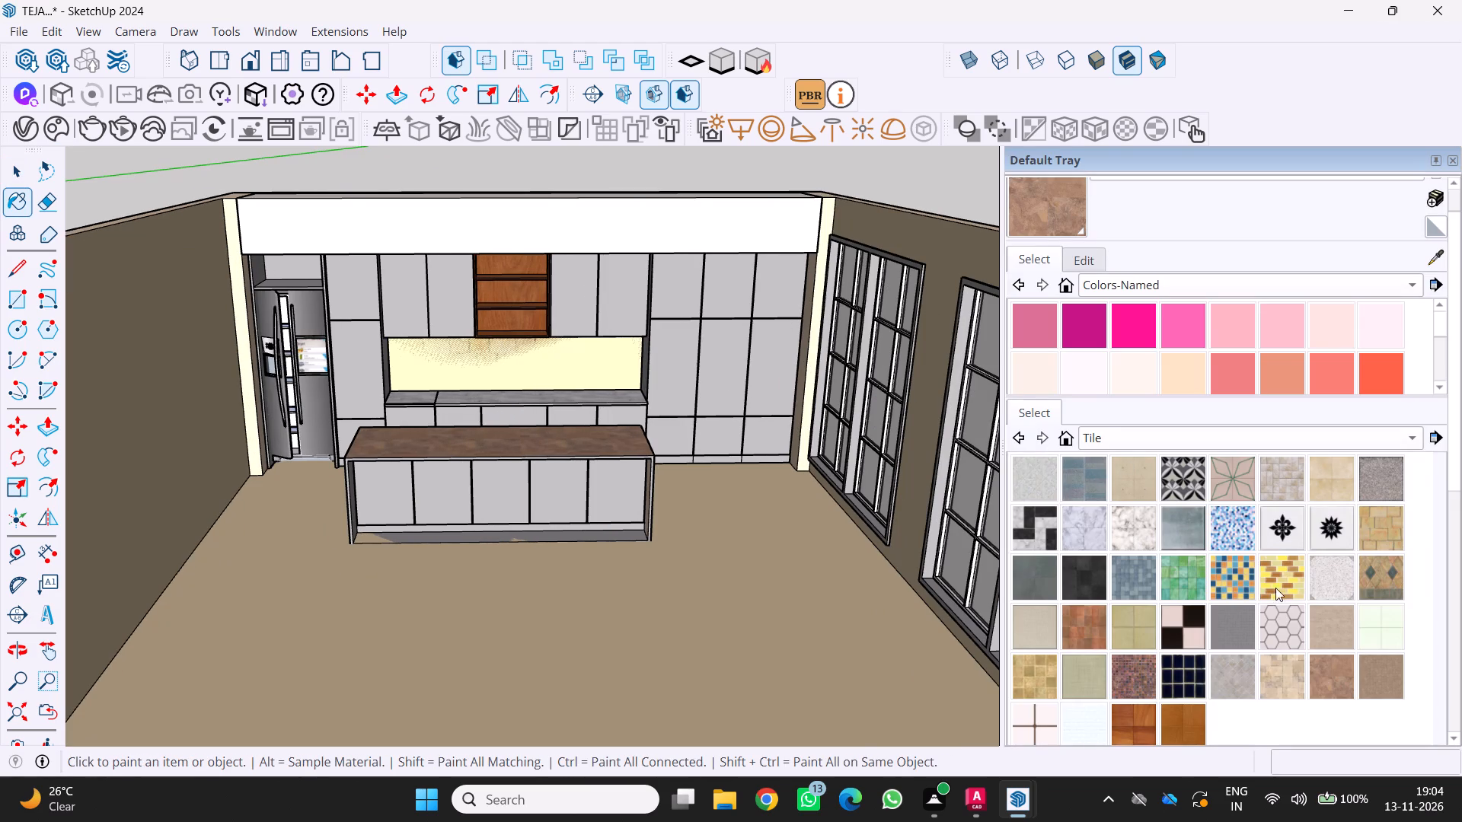
click(1329, 677)
scroll(395, 449, up, 2)
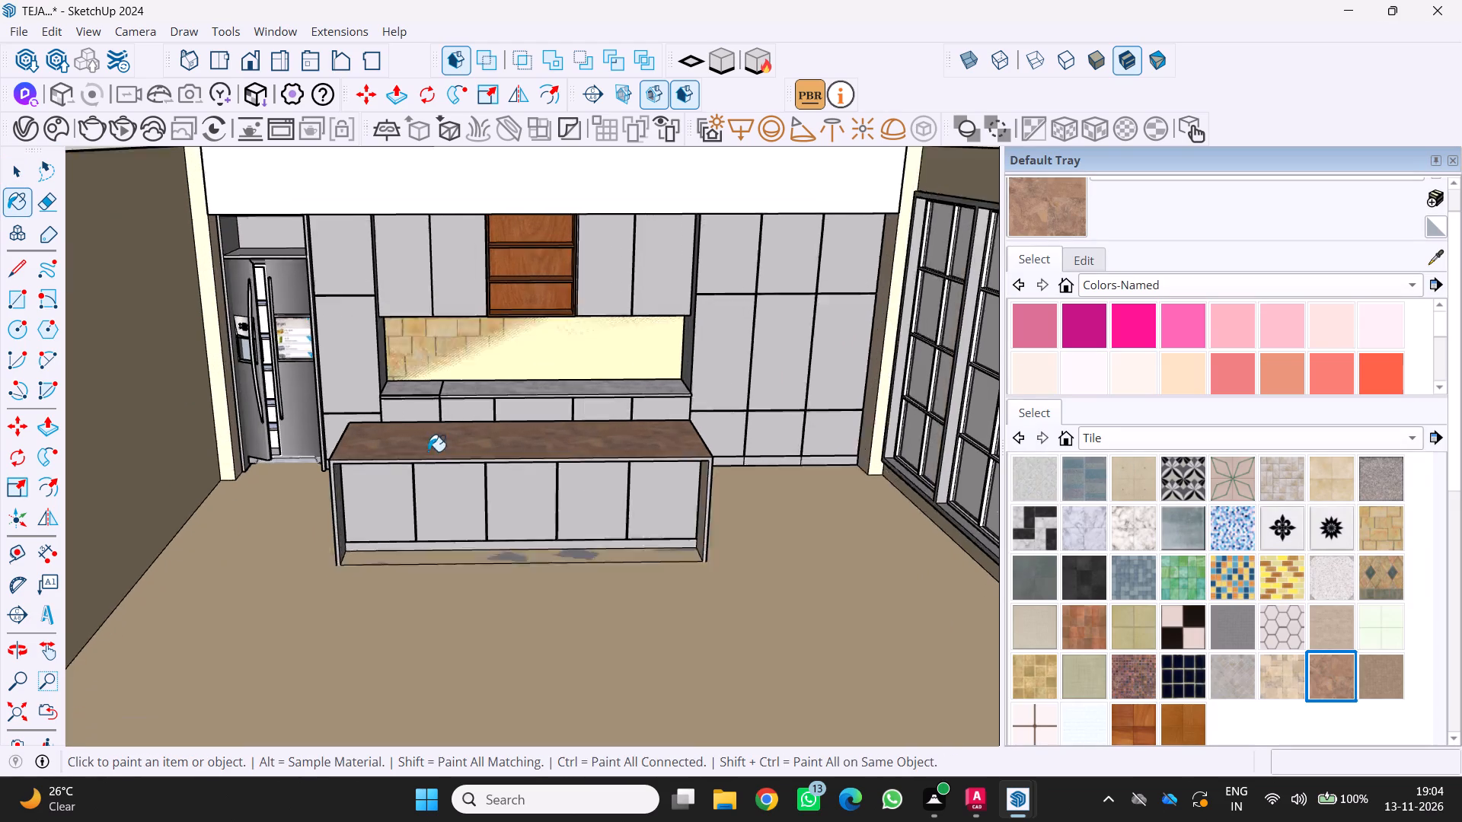
scroll(428, 451, up, 3)
middle_click(410, 452)
middle_drag(408, 453, 285, 452)
scroll(227, 461, up, 4)
click(166, 467)
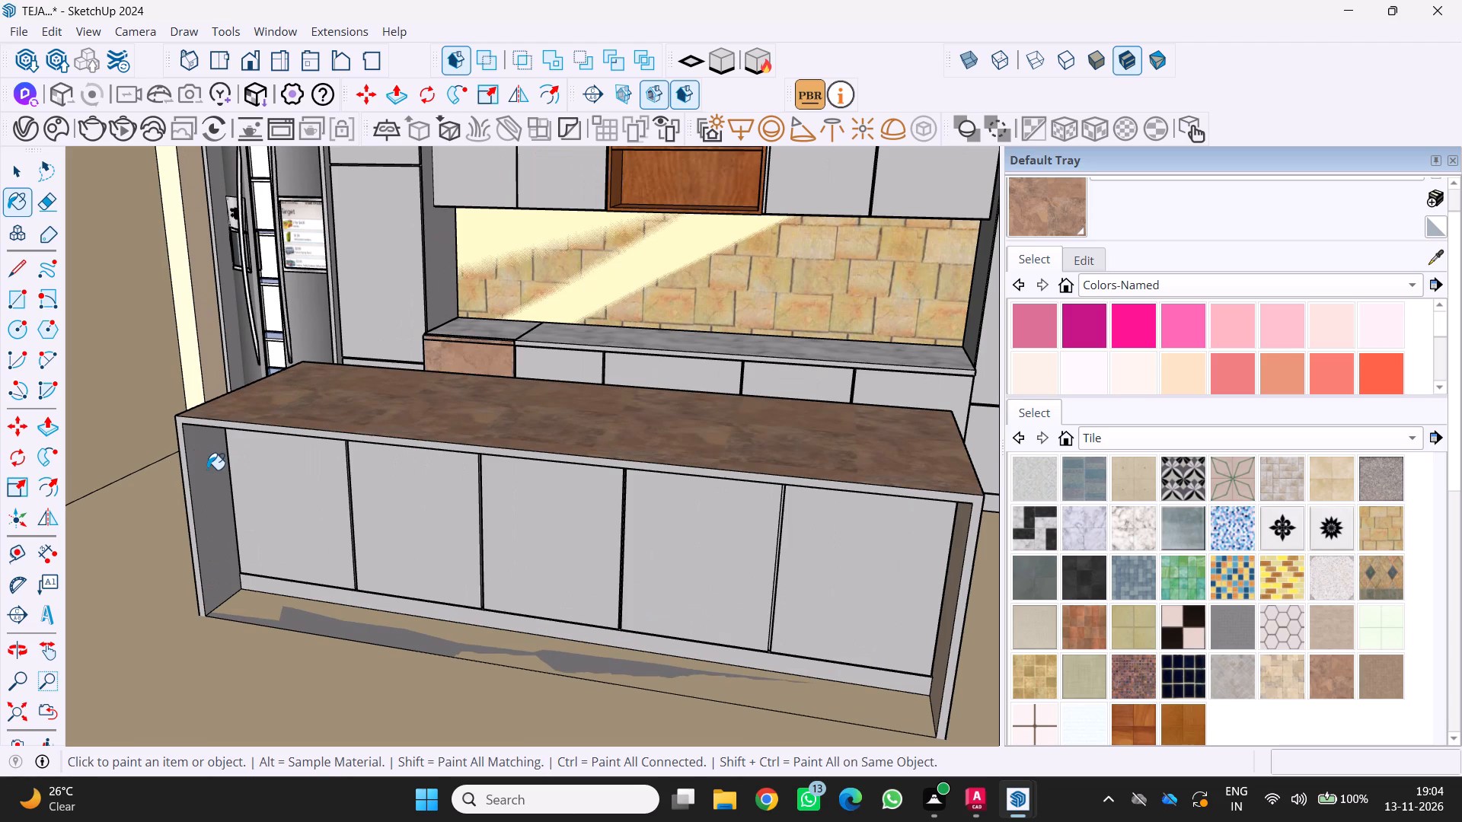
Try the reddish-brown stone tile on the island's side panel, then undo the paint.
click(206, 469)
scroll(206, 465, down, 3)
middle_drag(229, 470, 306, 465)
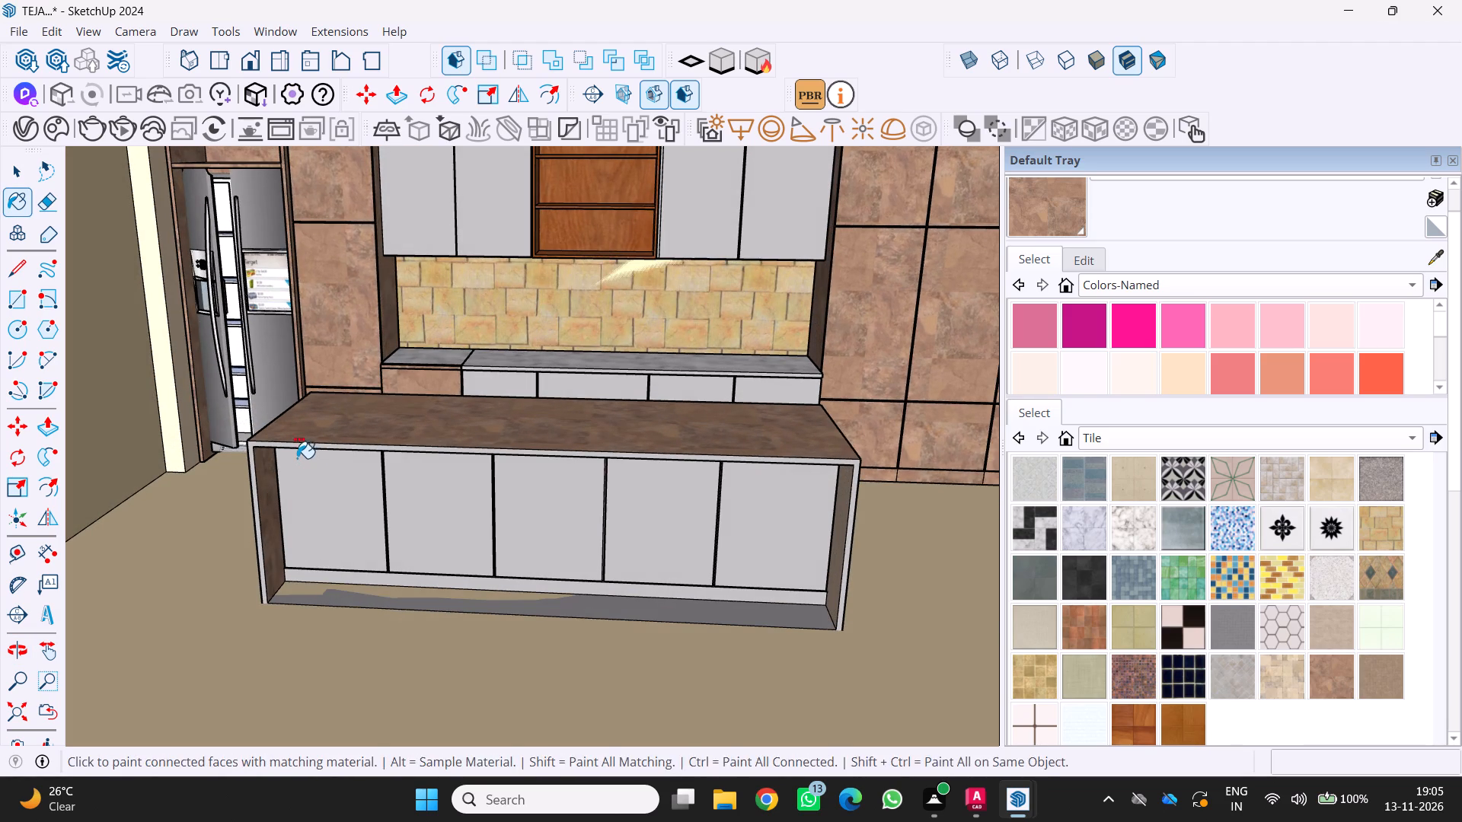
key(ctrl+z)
Inside the island group, paint the inner faces of both side panels with the reddish-brown stone tile.
key(space)
click(275, 481)
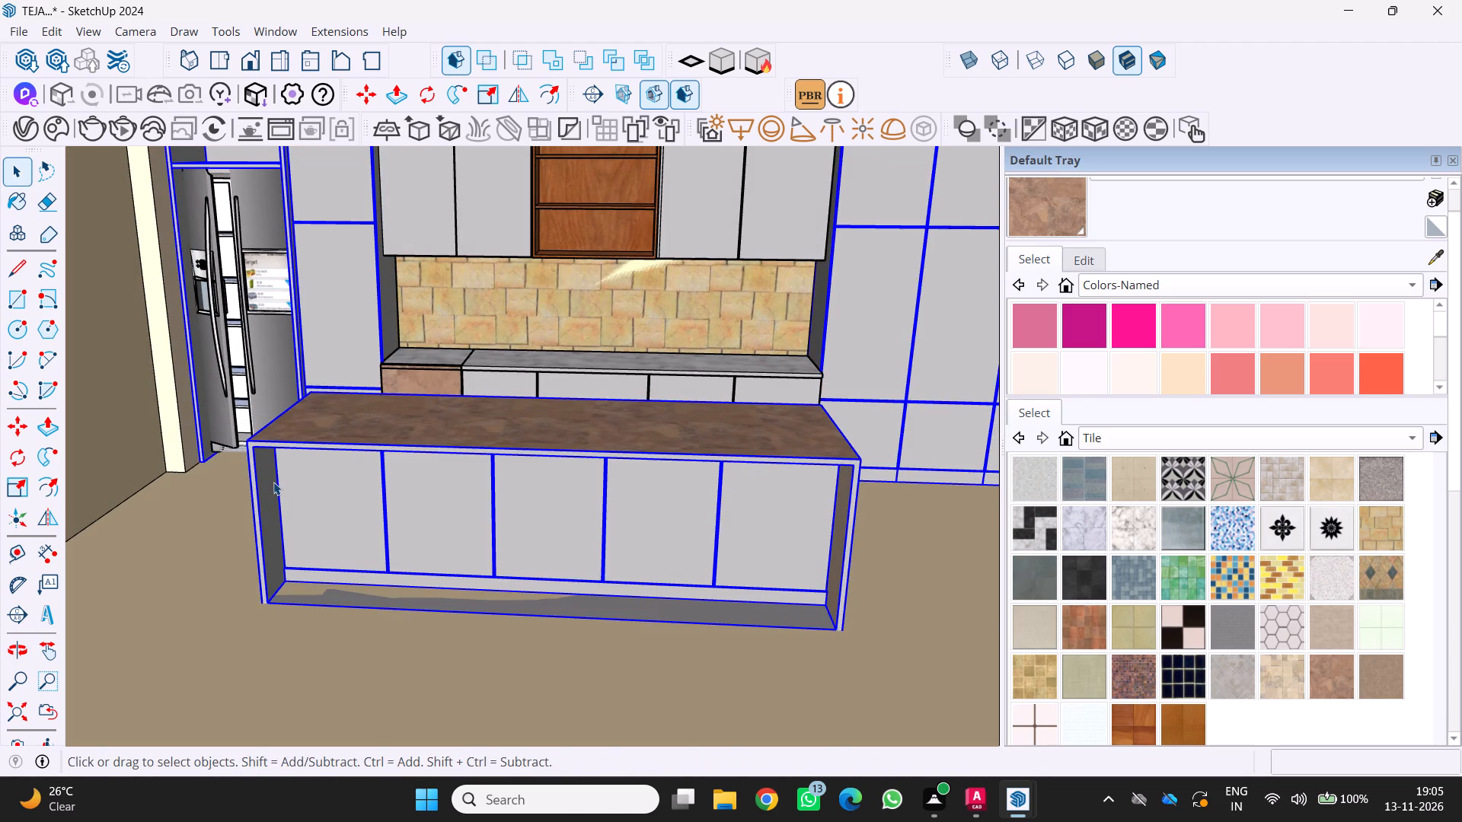
double_click(273, 482)
click(272, 482)
double_click(269, 483)
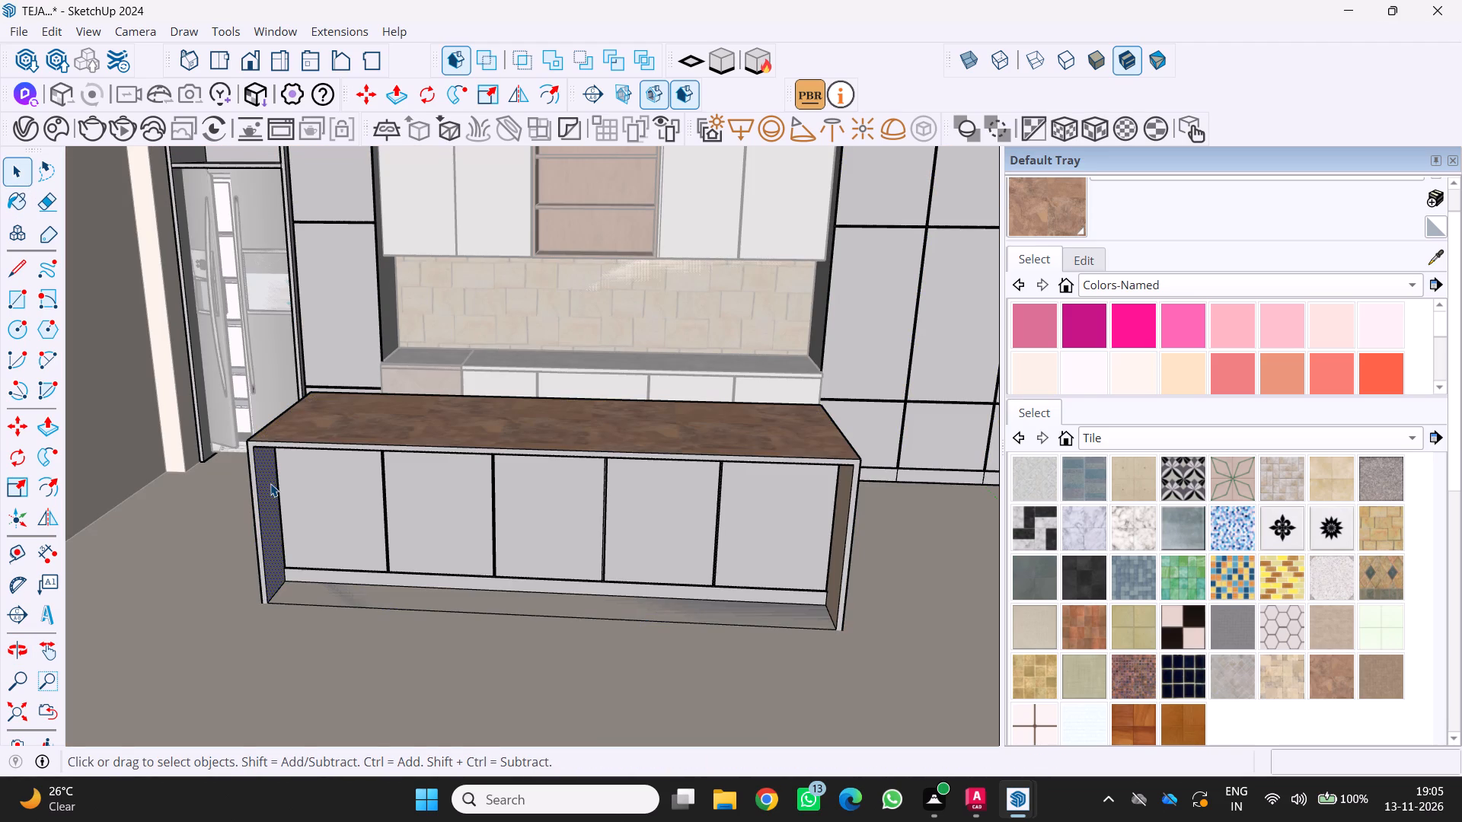
click(1333, 696)
scroll(563, 618, up, 1)
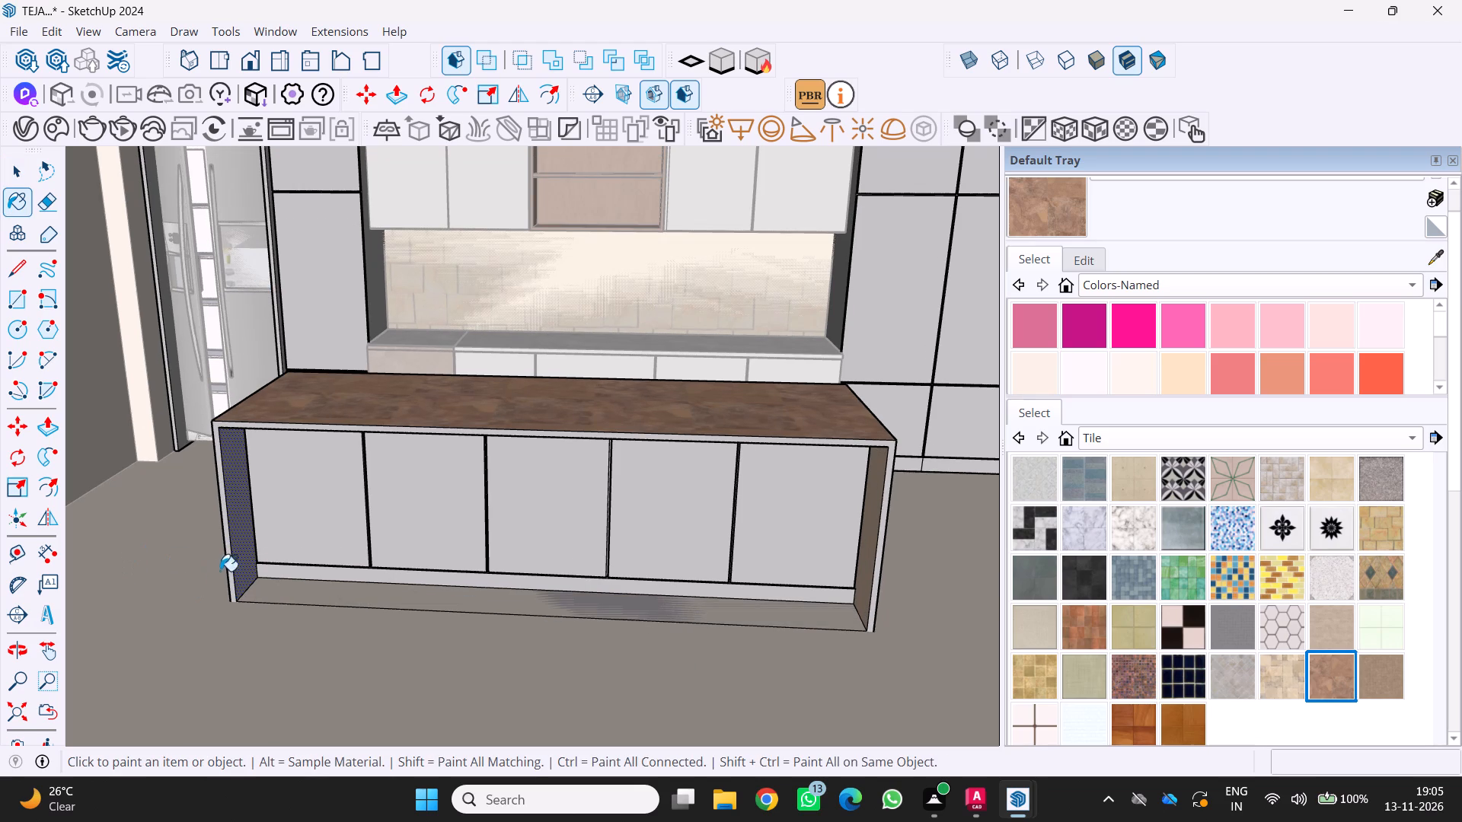
click(244, 557)
middle_drag(241, 569, 310, 573)
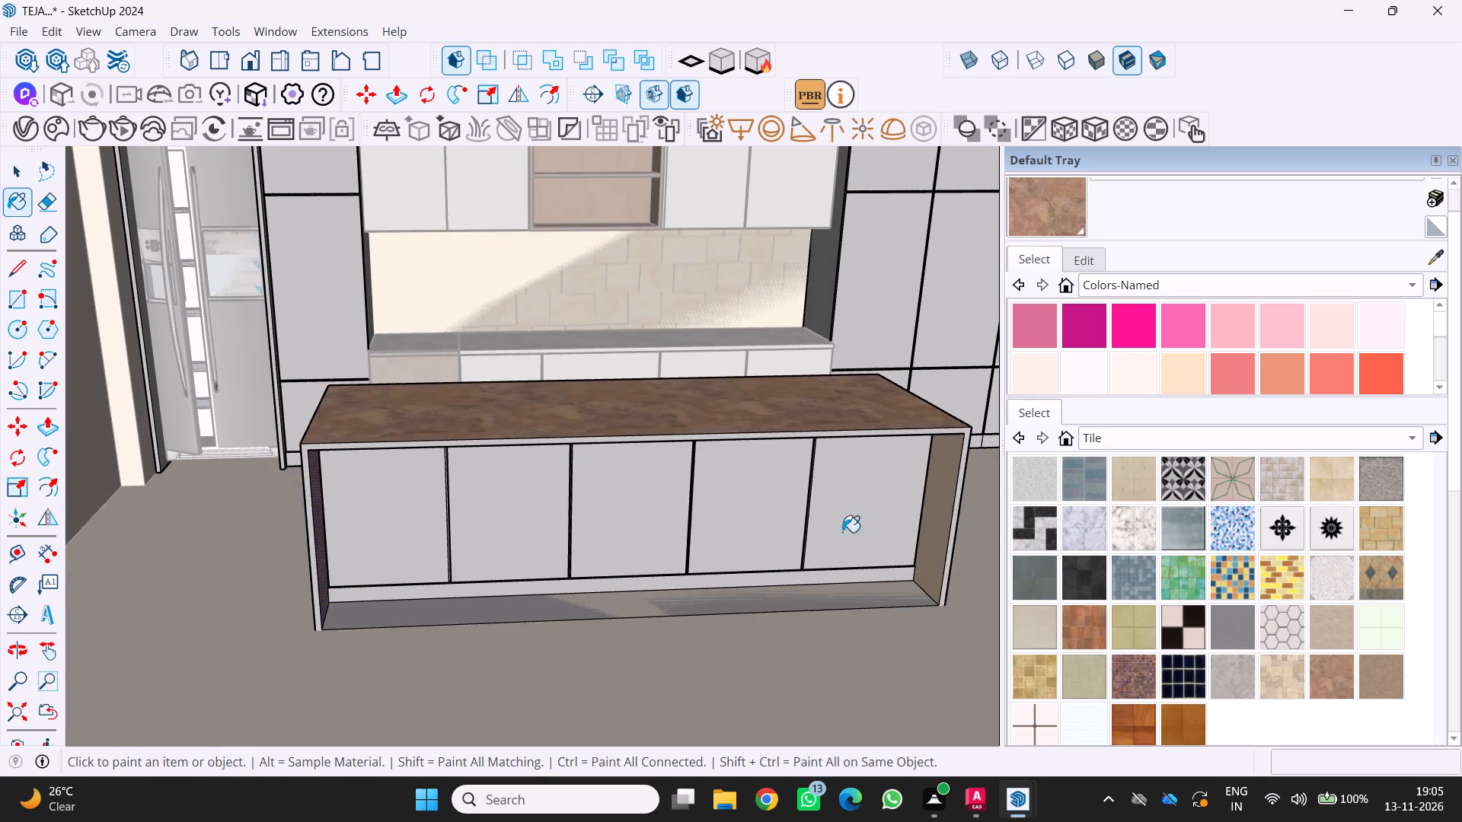
scroll(908, 508, up, 2)
click(955, 508)
Leave the island group's editing and return to the whole model.
scroll(795, 524, down, 7)
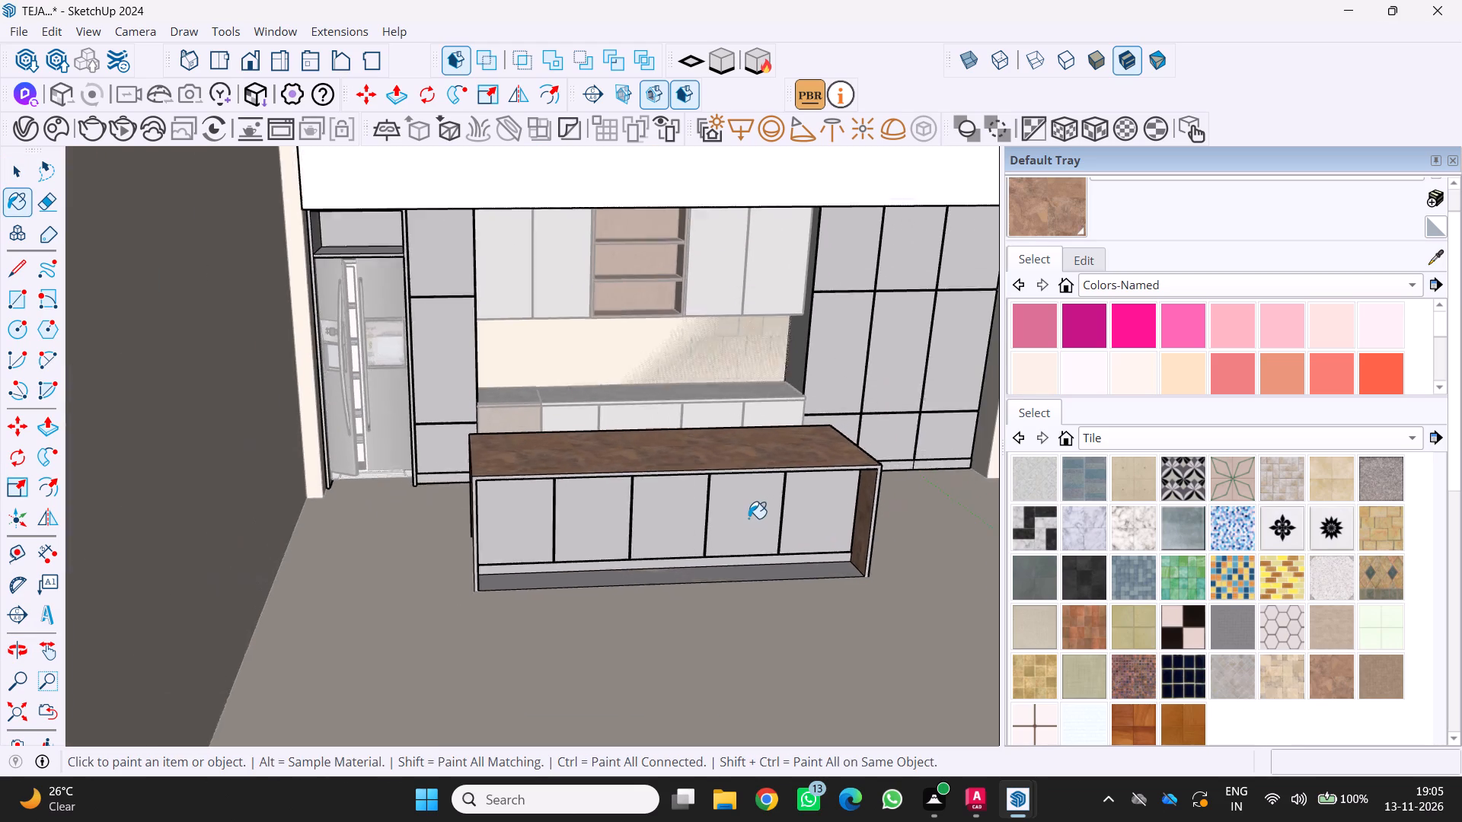
scroll(749, 518, down, 7)
scroll(678, 566, up, 4)
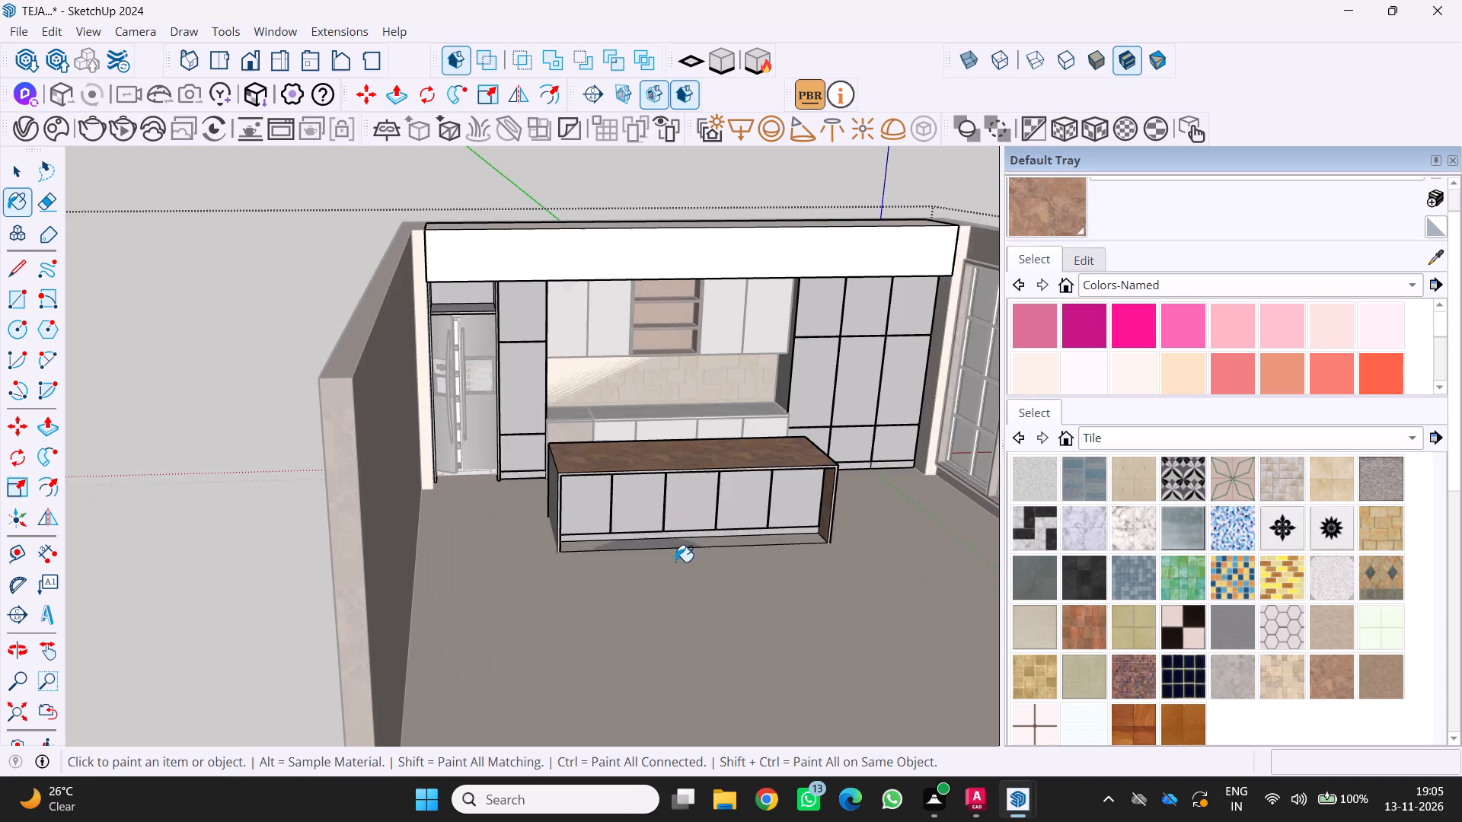
scroll(350, 603, up, 1)
scroll(531, 543, up, 4)
middle_drag(546, 533, 464, 560)
scroll(468, 559, up, 1)
scroll(461, 559, down, 1)
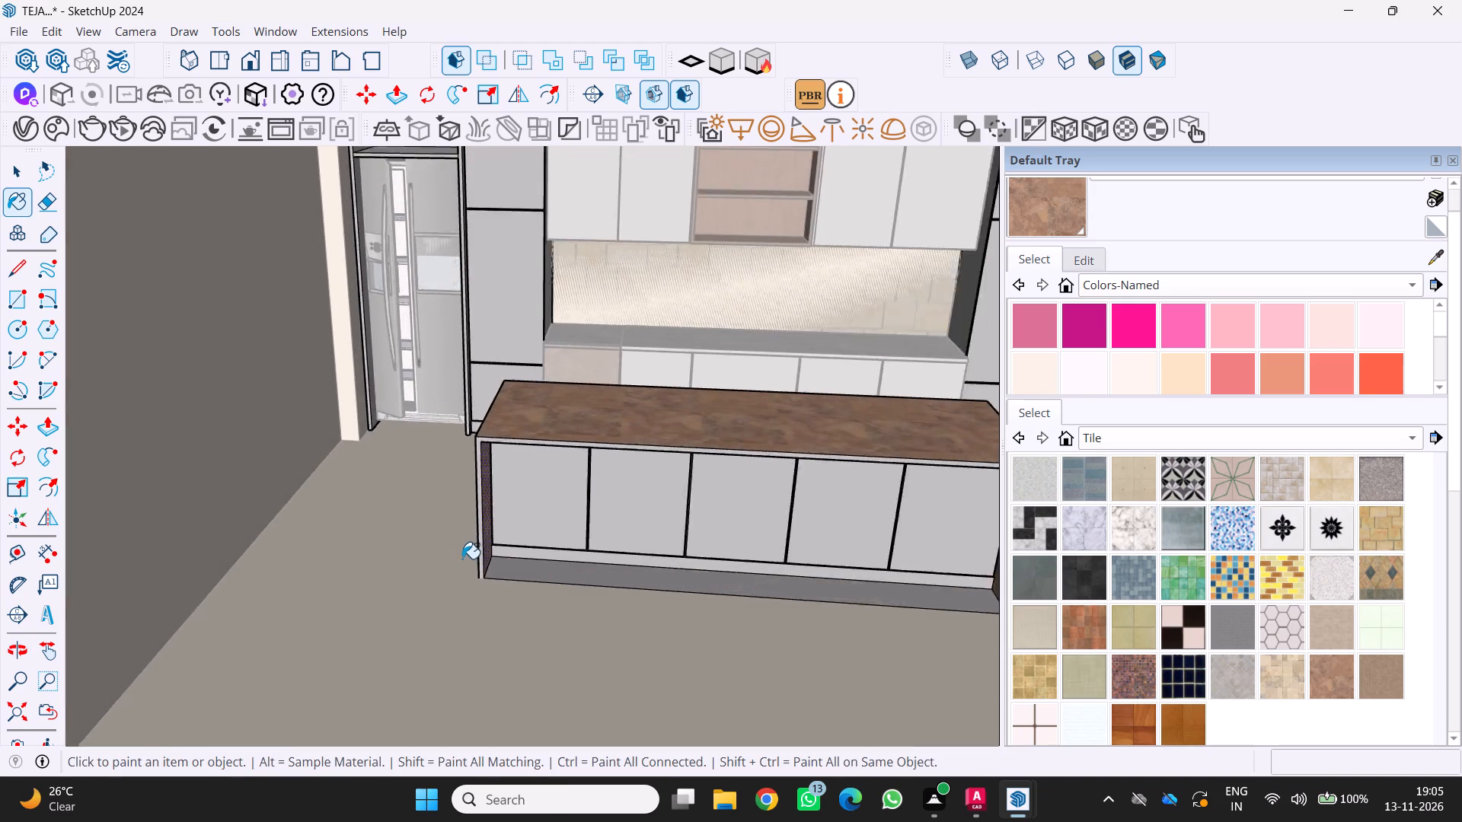
scroll(462, 559, down, 8)
scroll(769, 500, down, 5)
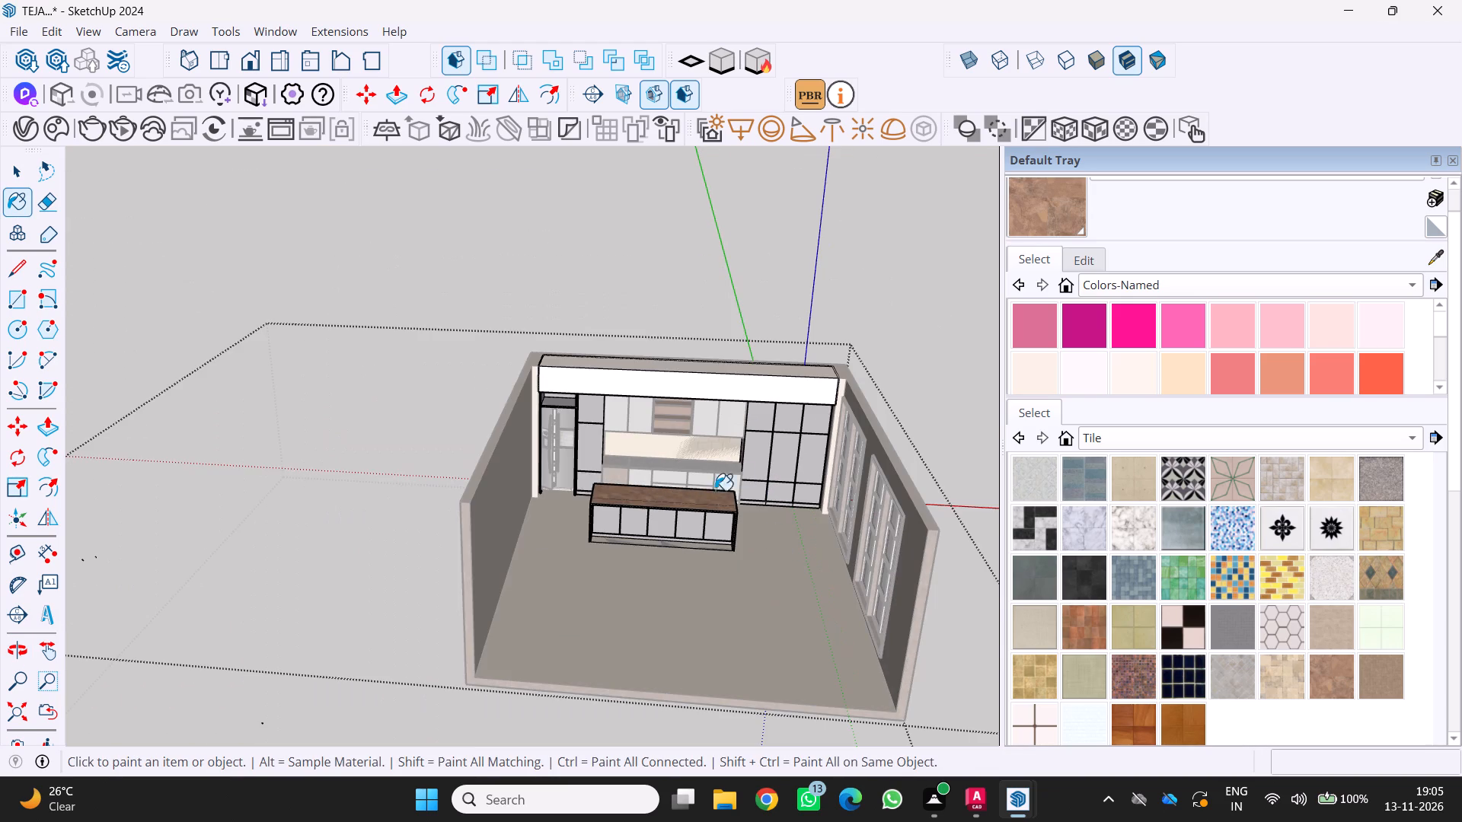
key(space)
click(329, 611)
scroll(346, 607, up, 1)
key(space)
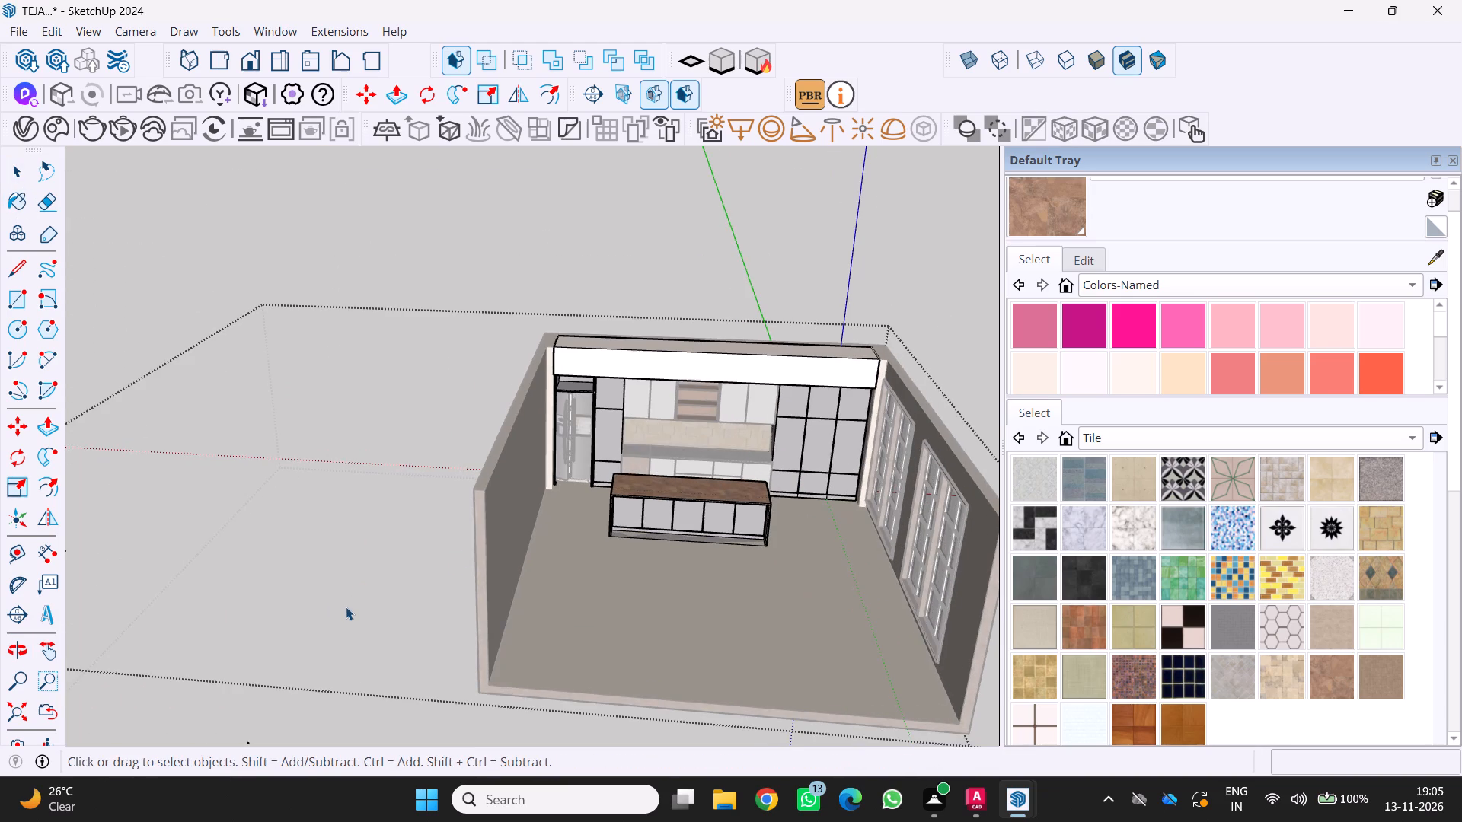
double_click(346, 607)
Examine the kitchen from several angles, checking the room shell, windows, cabinet wall and the island's outer end panels.
middle_drag(341, 598, 243, 580)
scroll(244, 581, up, 1)
scroll(1000, 460, up, 3)
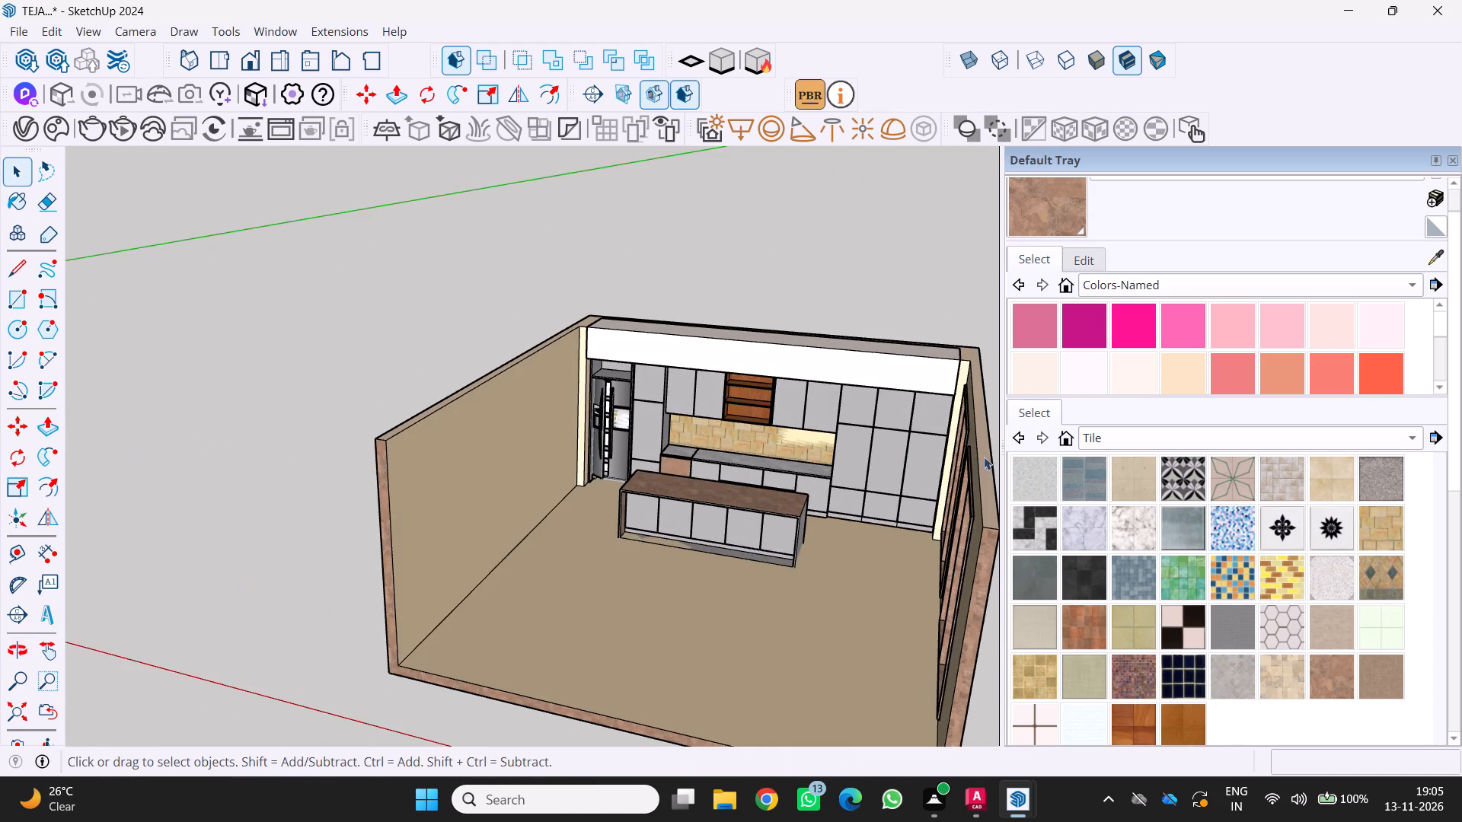
scroll(913, 466, up, 1)
middle_drag(895, 471, 738, 495)
scroll(795, 482, up, 1)
scroll(738, 495, down, 8)
middle_drag(739, 487, 849, 438)
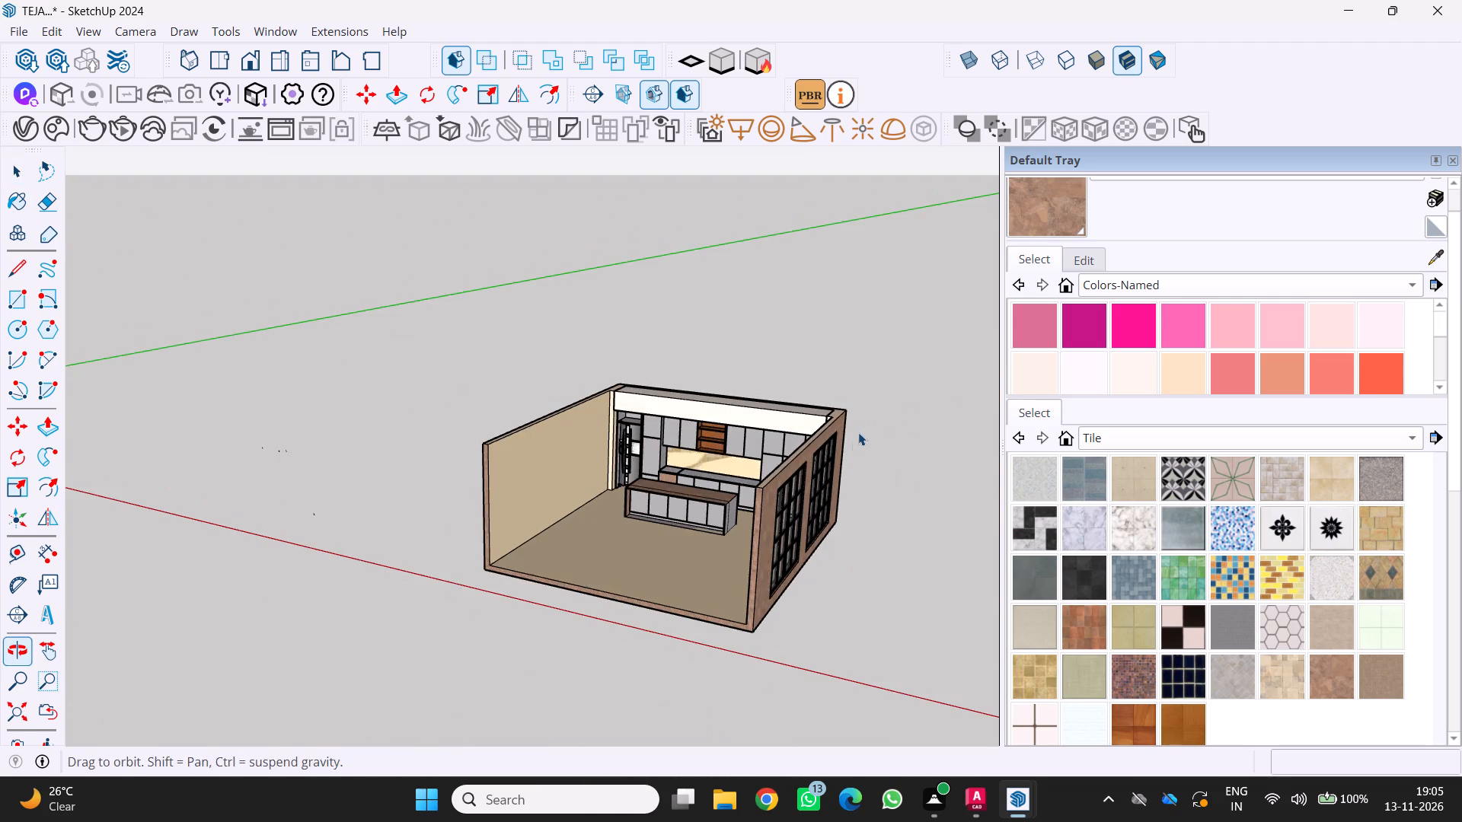
middle_drag(879, 398, 899, 370)
scroll(888, 390, up, 2)
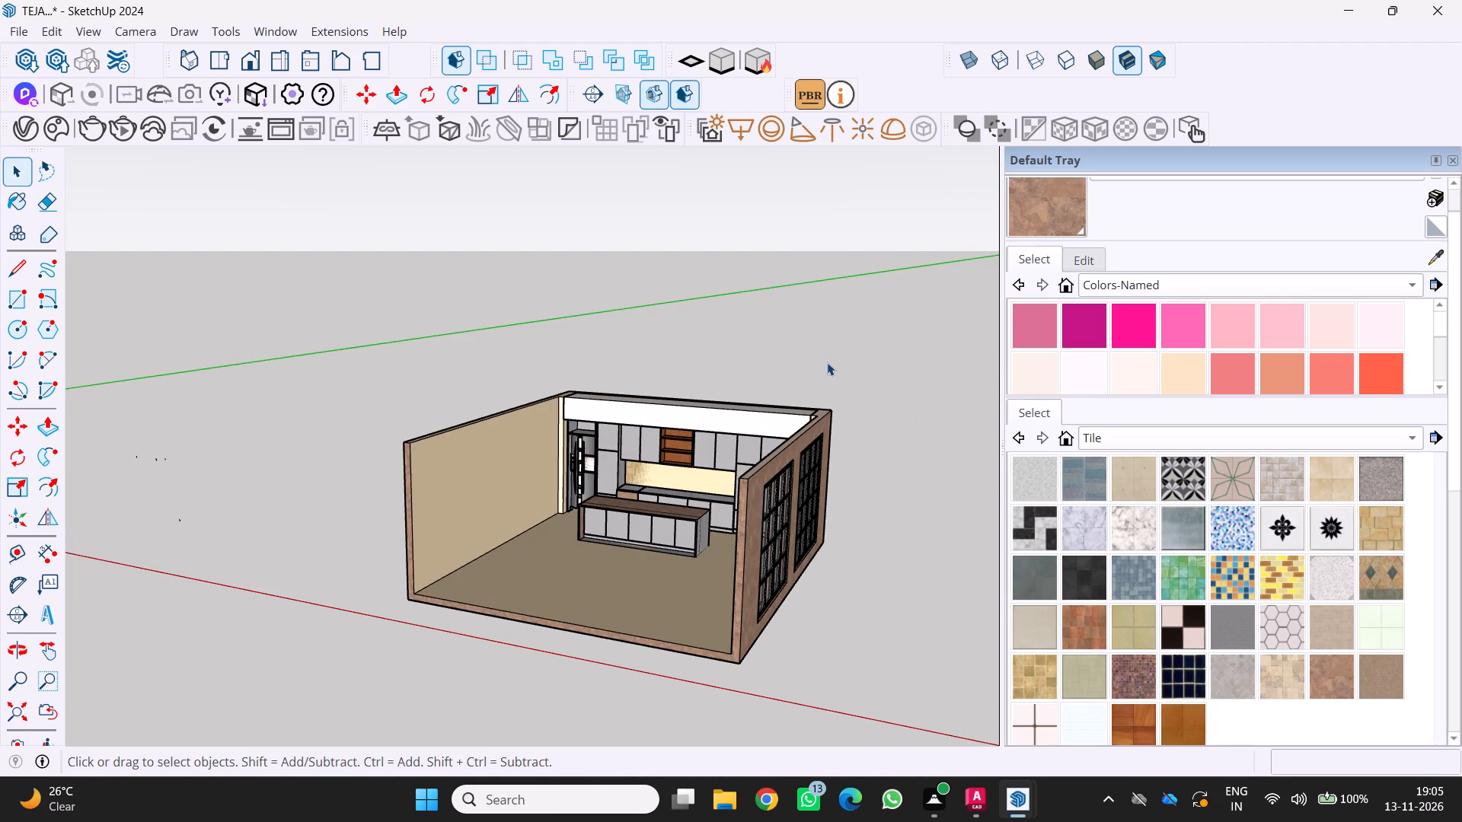
scroll(811, 366, down, 2)
middle_drag(810, 366, 874, 399)
middle_click(876, 400)
scroll(779, 460, up, 4)
middle_drag(723, 483, 785, 500)
scroll(723, 483, up, 6)
middle_drag(688, 518, 770, 508)
middle_click(770, 508)
scroll(759, 508, down, 8)
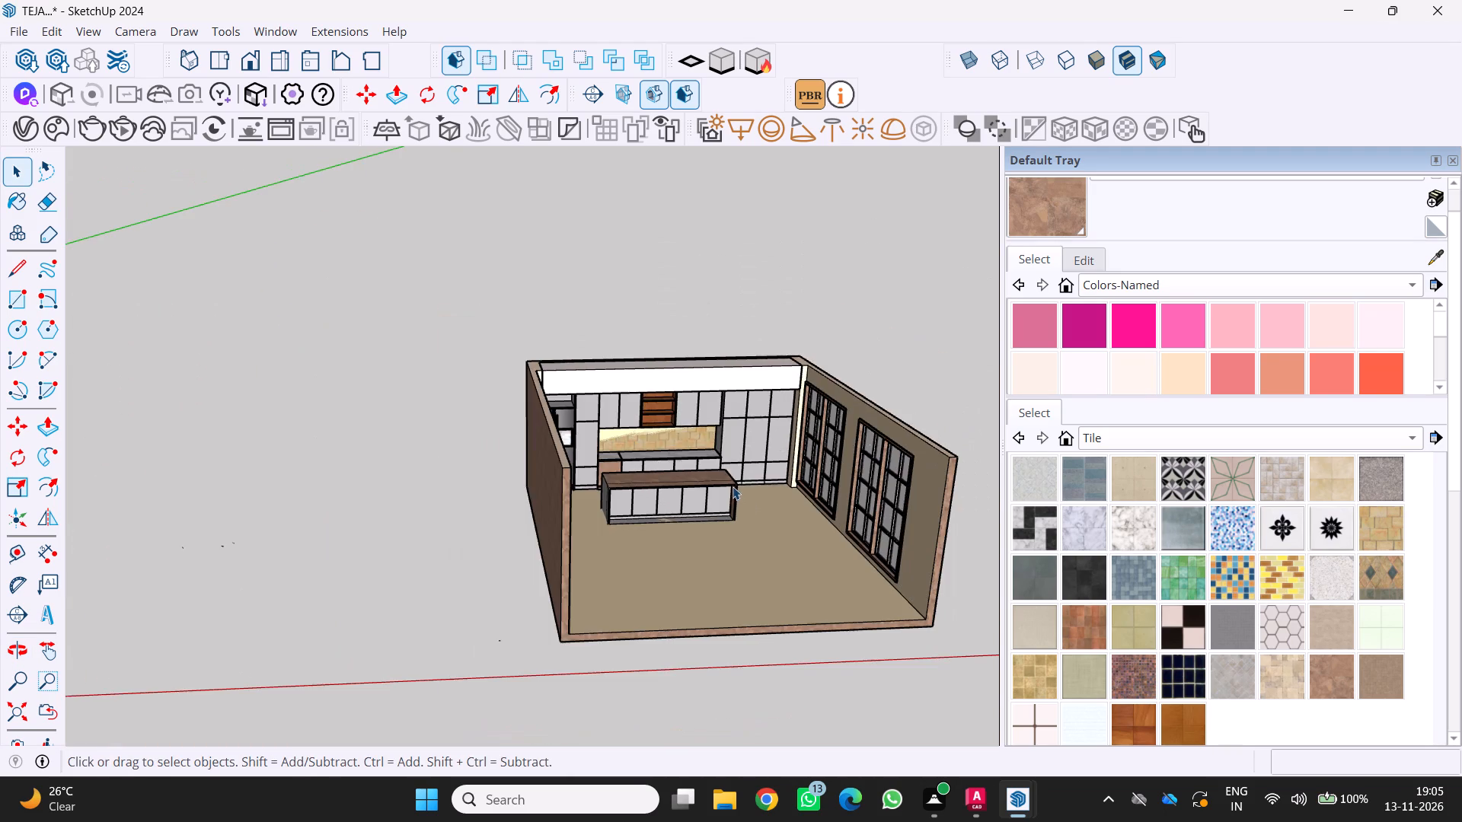
middle_drag(726, 485, 671, 503)
scroll(686, 499, up, 2)
middle_drag(713, 493, 668, 507)
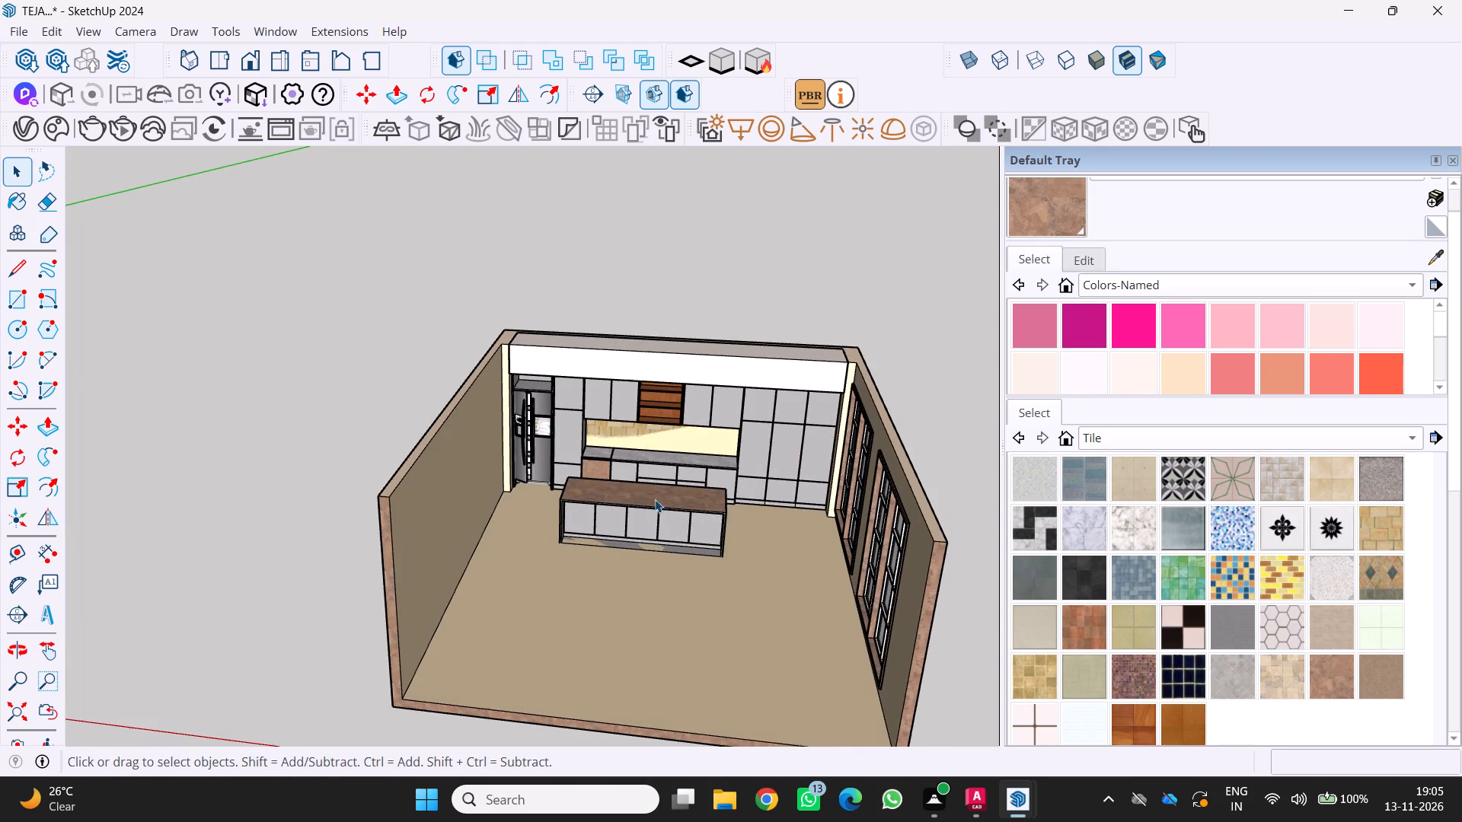
scroll(654, 501, up, 7)
scroll(640, 496, down, 8)
middle_drag(640, 473, 668, 464)
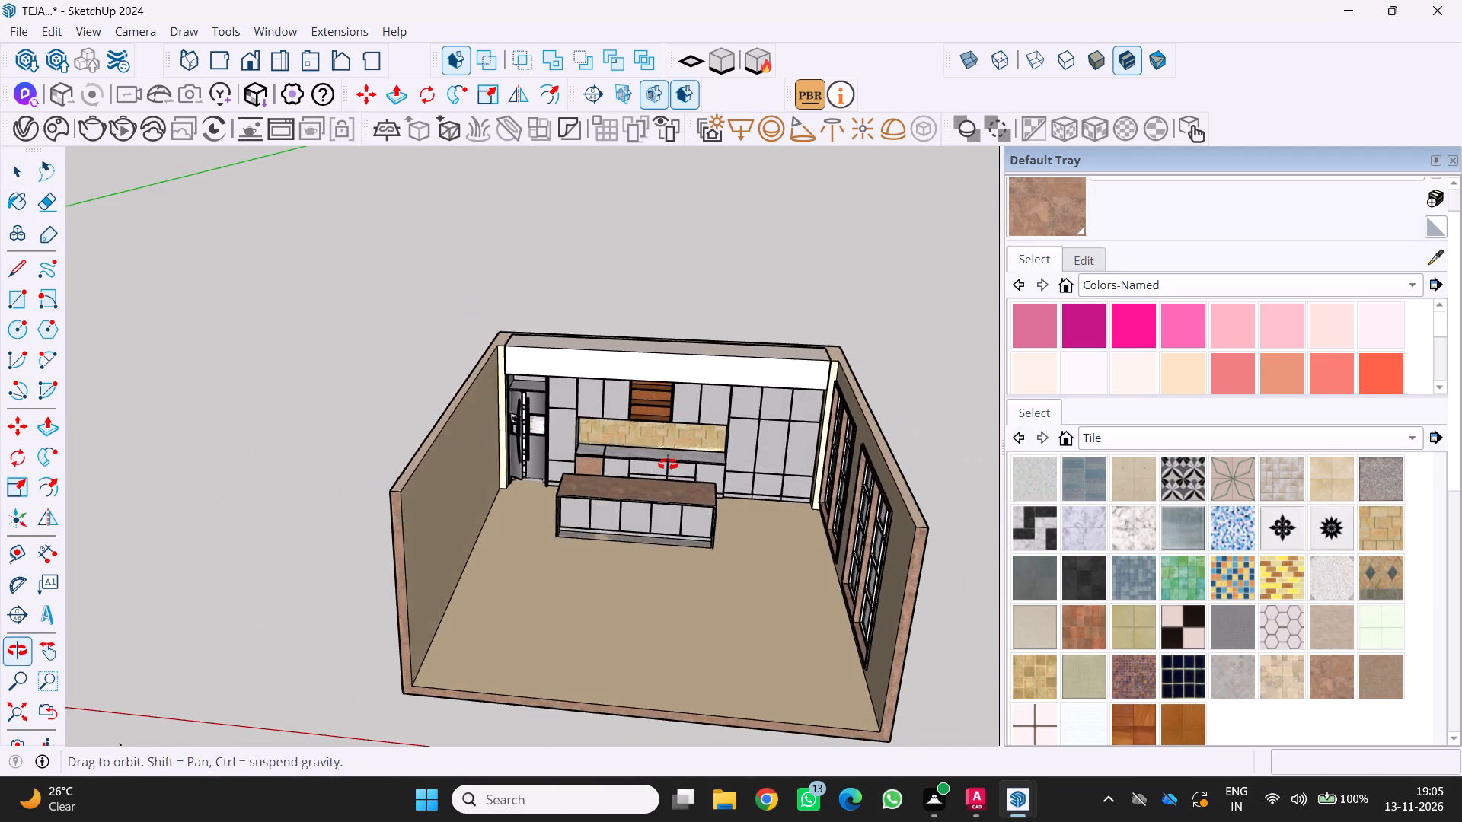
middle_drag(668, 464, 736, 423)
scroll(735, 424, up, 4)
scroll(602, 477, up, 1)
middle_drag(601, 477, 638, 502)
middle_click(638, 502)
scroll(567, 505, up, 4)
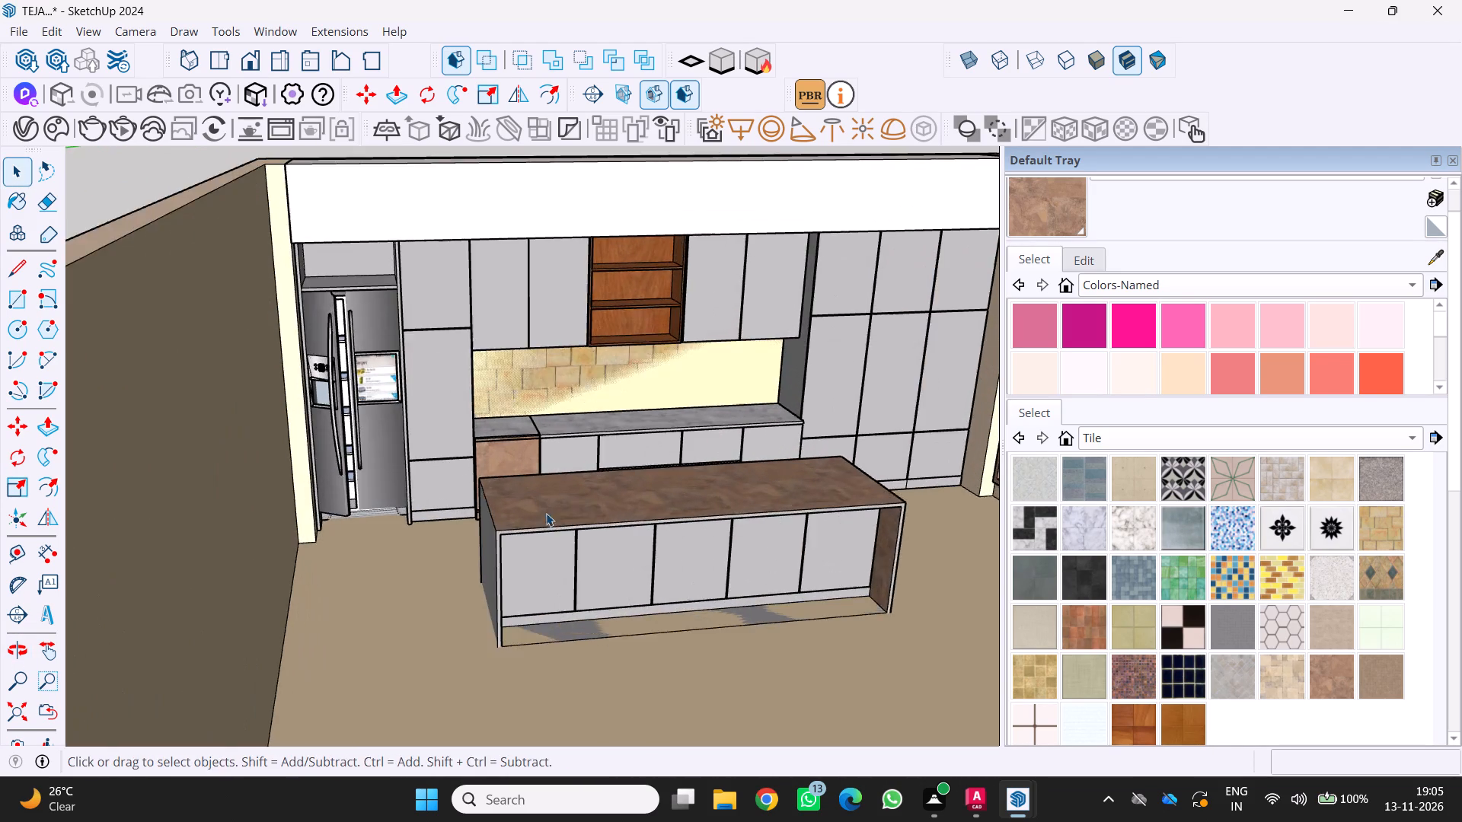
middle_drag(524, 524, 585, 547)
scroll(529, 528, up, 1)
middle_click(585, 547)
scroll(554, 542, up, 5)
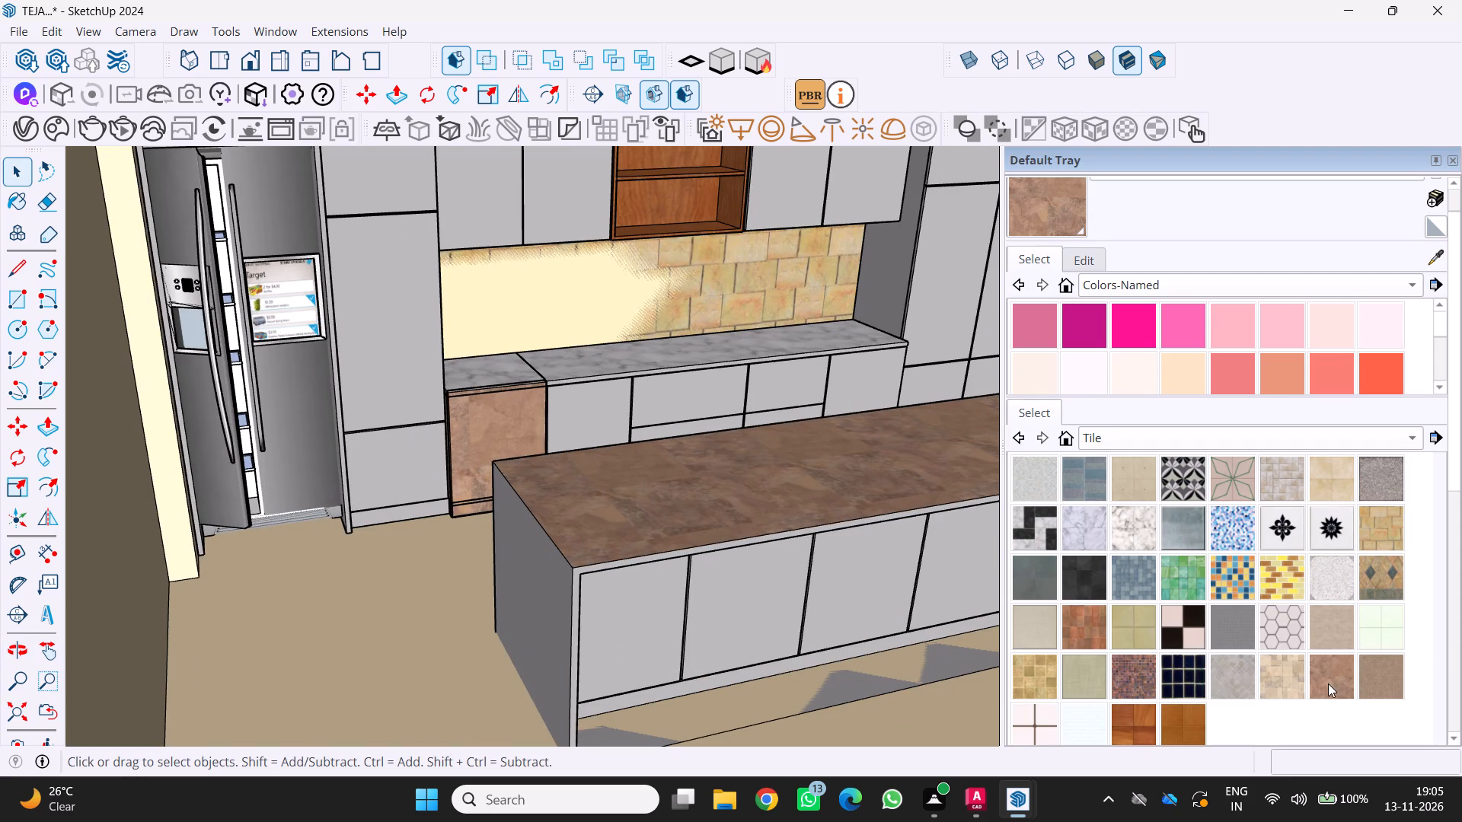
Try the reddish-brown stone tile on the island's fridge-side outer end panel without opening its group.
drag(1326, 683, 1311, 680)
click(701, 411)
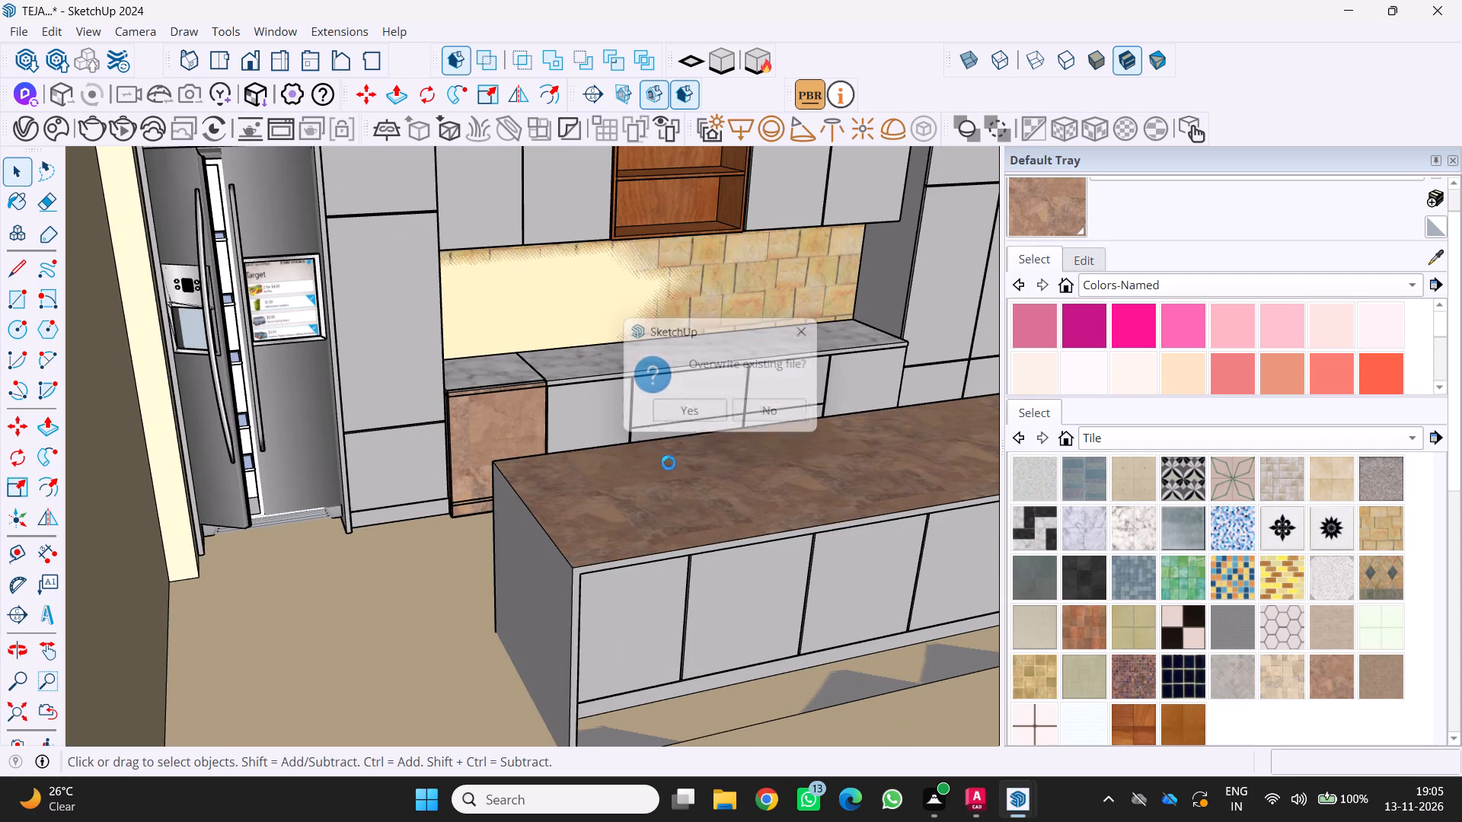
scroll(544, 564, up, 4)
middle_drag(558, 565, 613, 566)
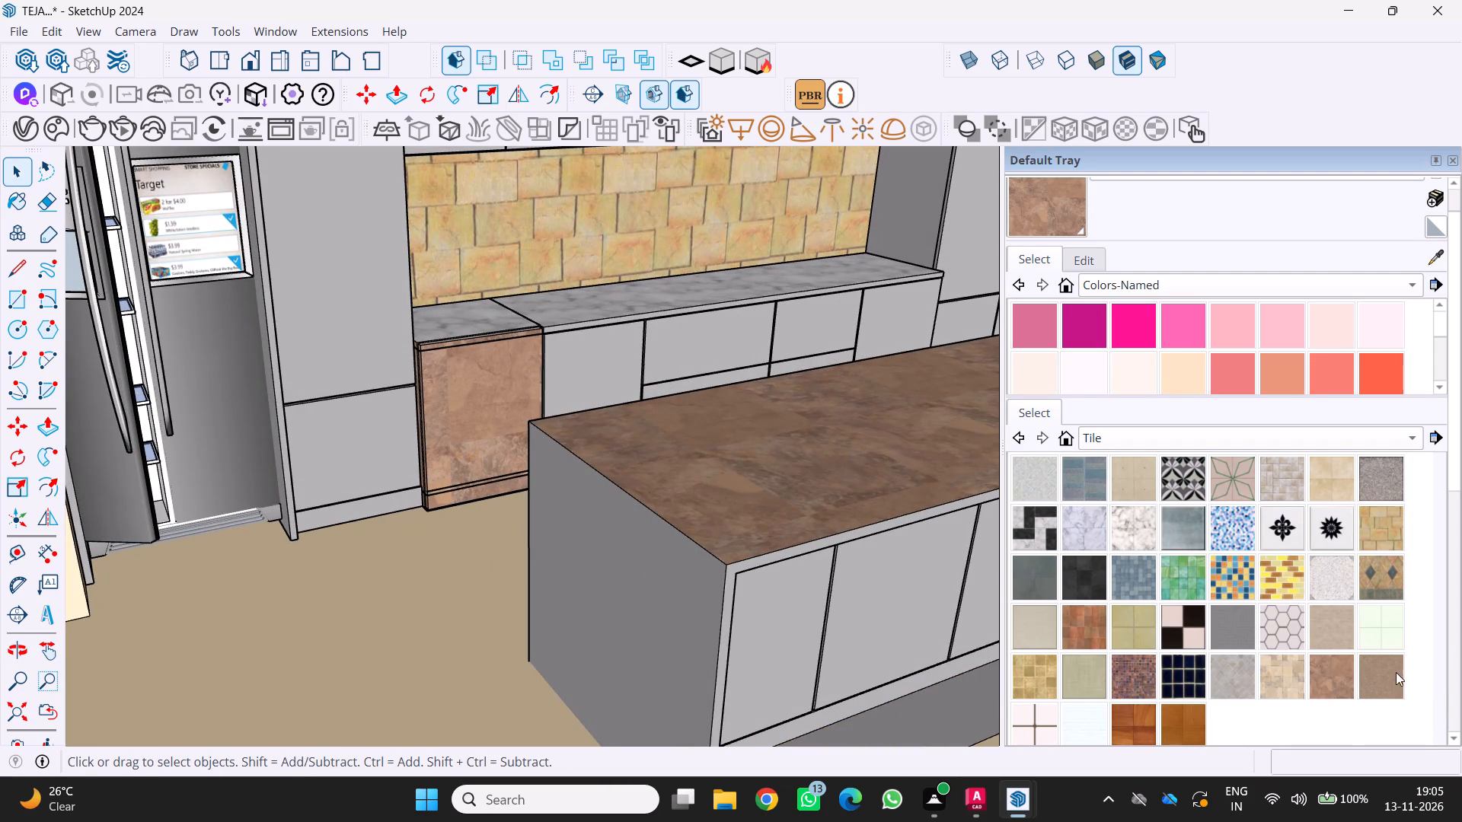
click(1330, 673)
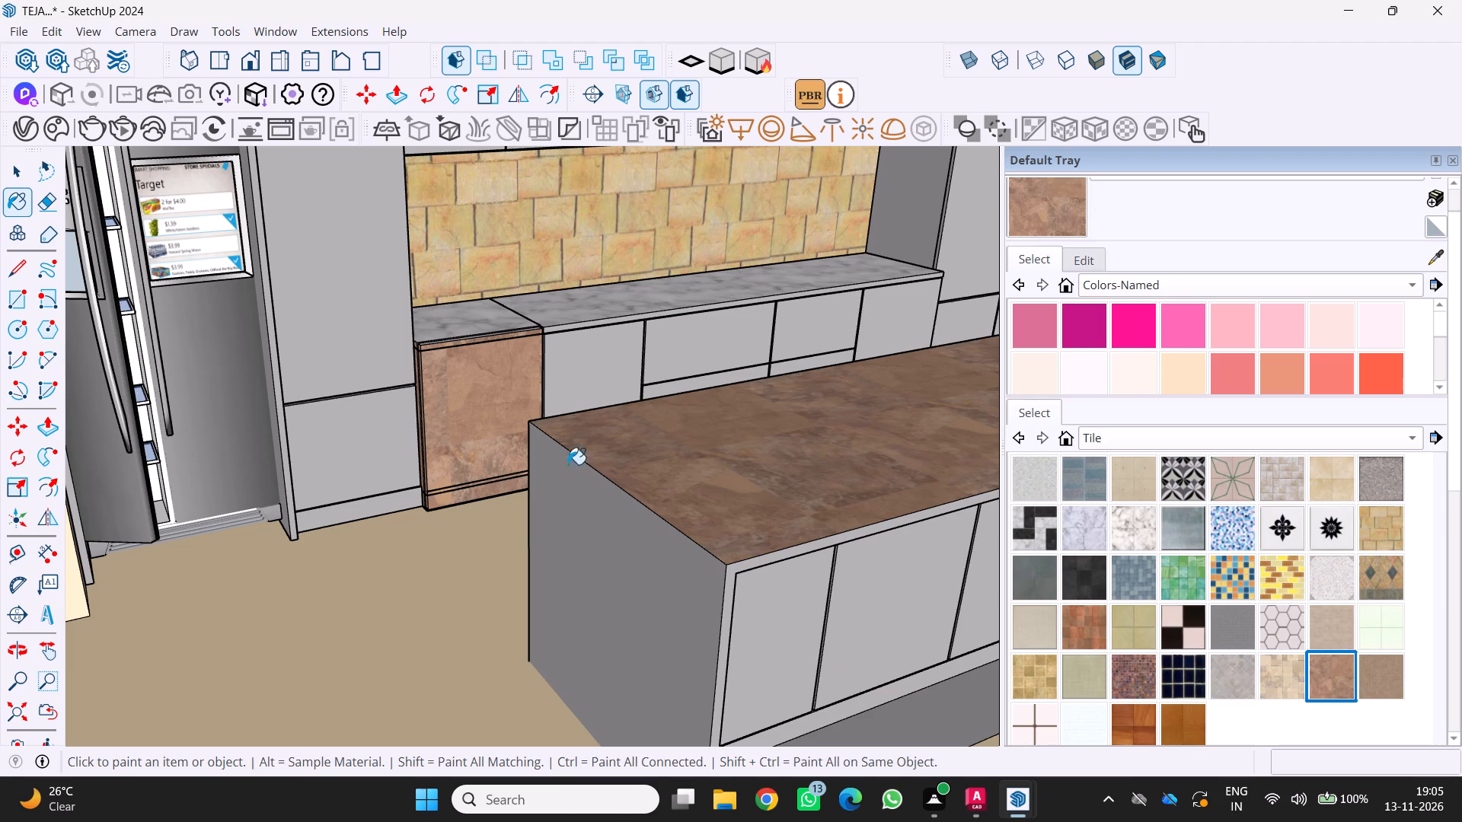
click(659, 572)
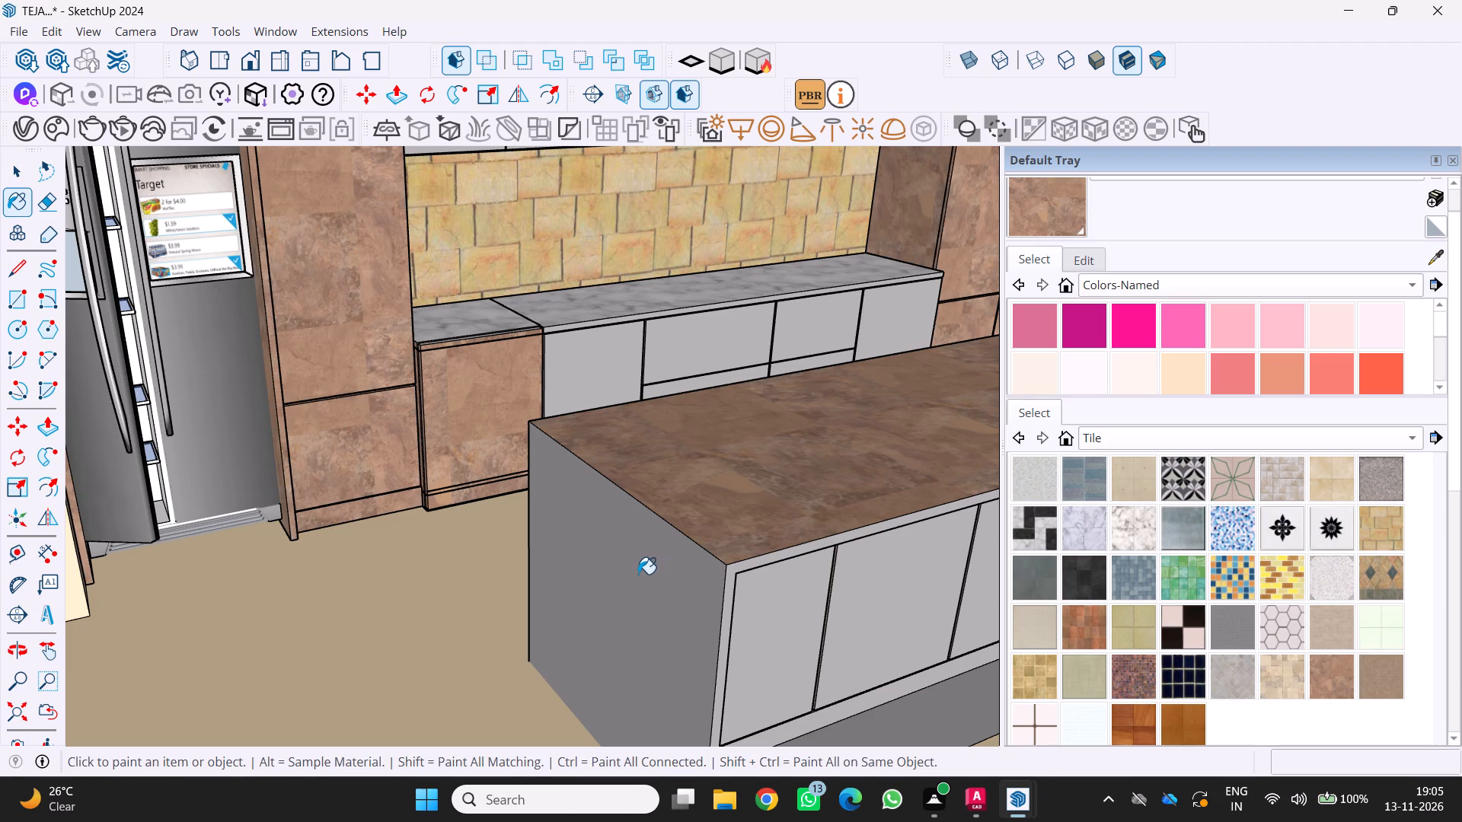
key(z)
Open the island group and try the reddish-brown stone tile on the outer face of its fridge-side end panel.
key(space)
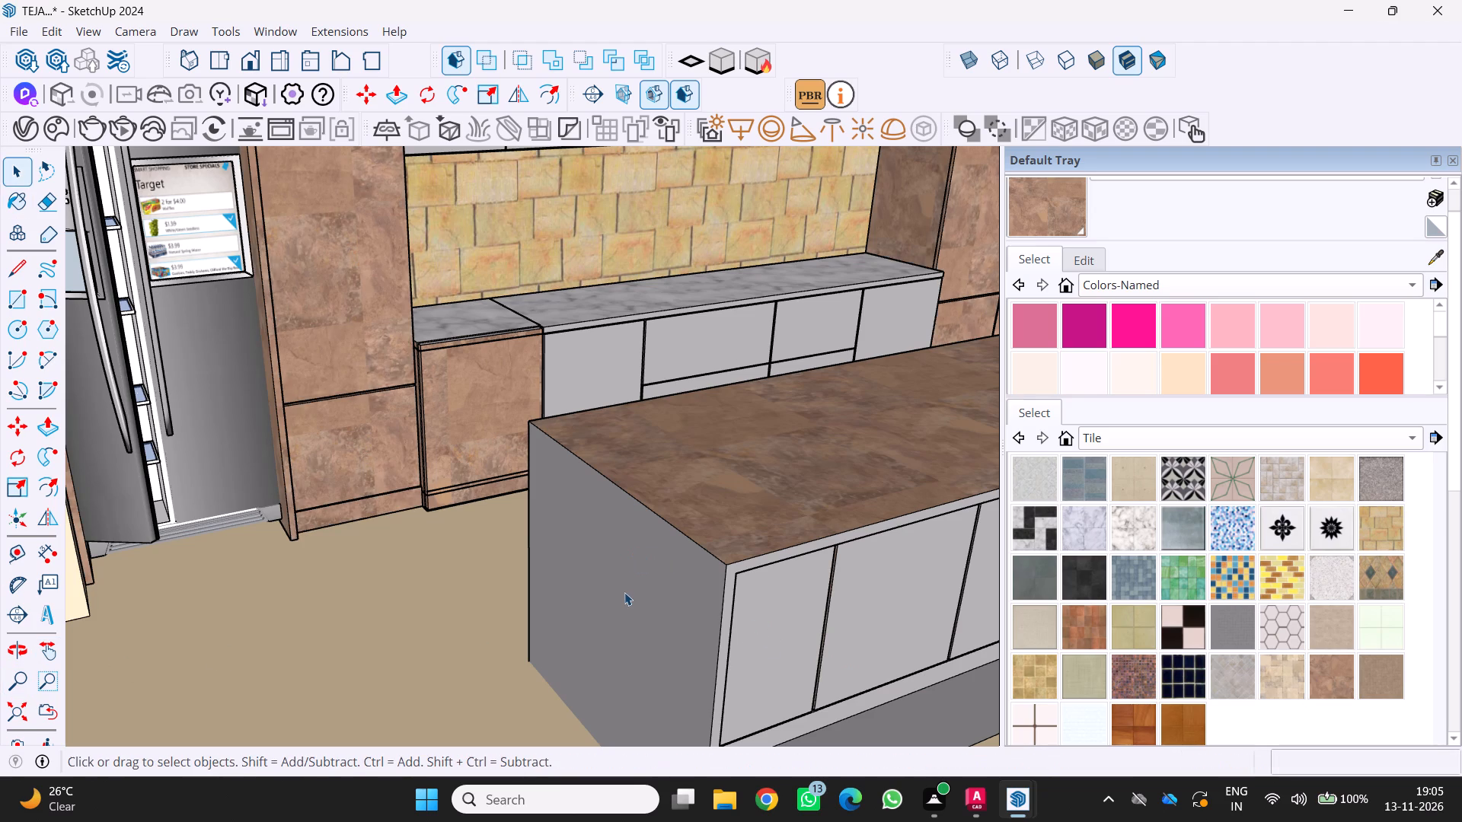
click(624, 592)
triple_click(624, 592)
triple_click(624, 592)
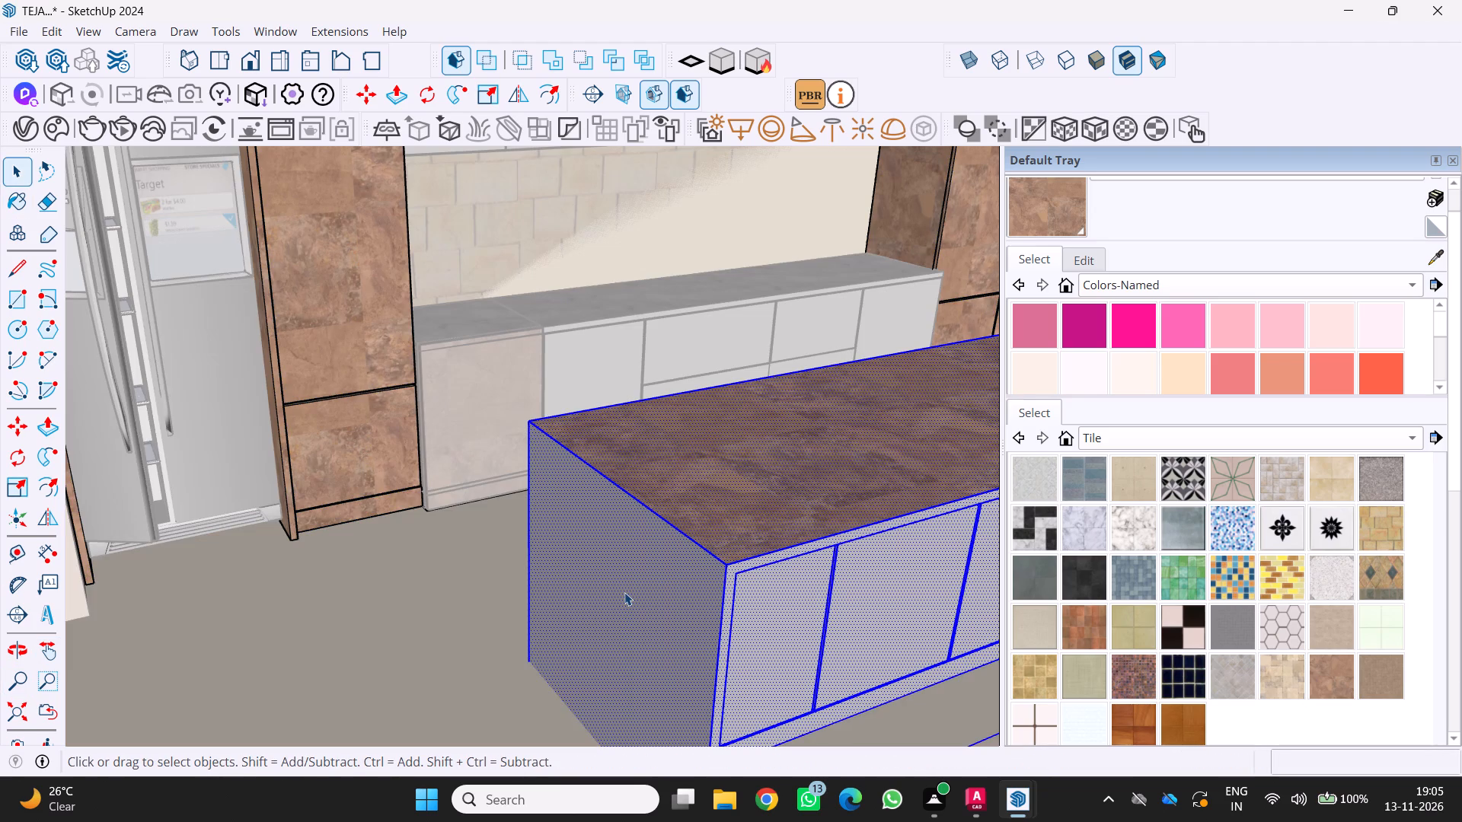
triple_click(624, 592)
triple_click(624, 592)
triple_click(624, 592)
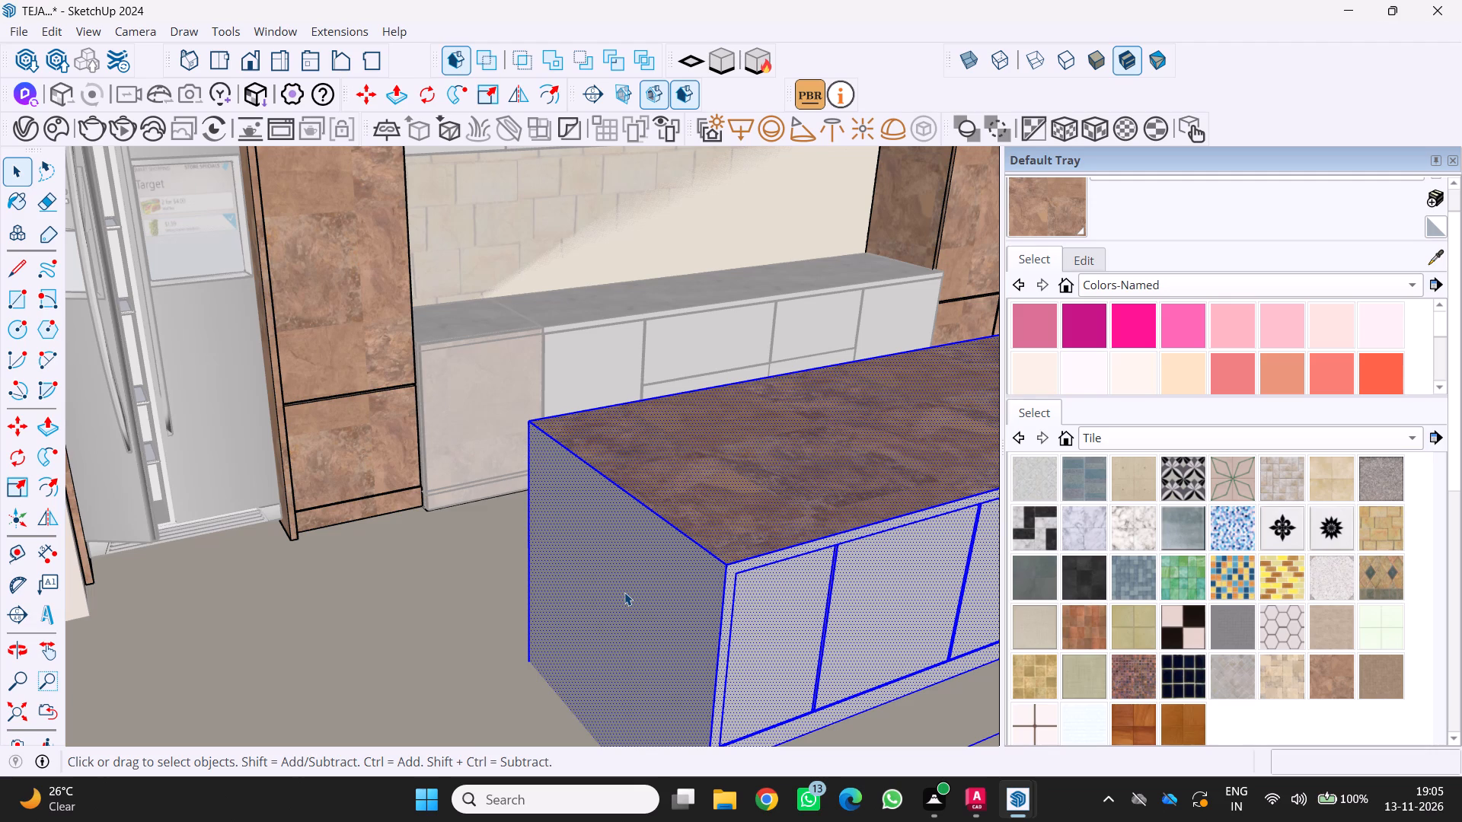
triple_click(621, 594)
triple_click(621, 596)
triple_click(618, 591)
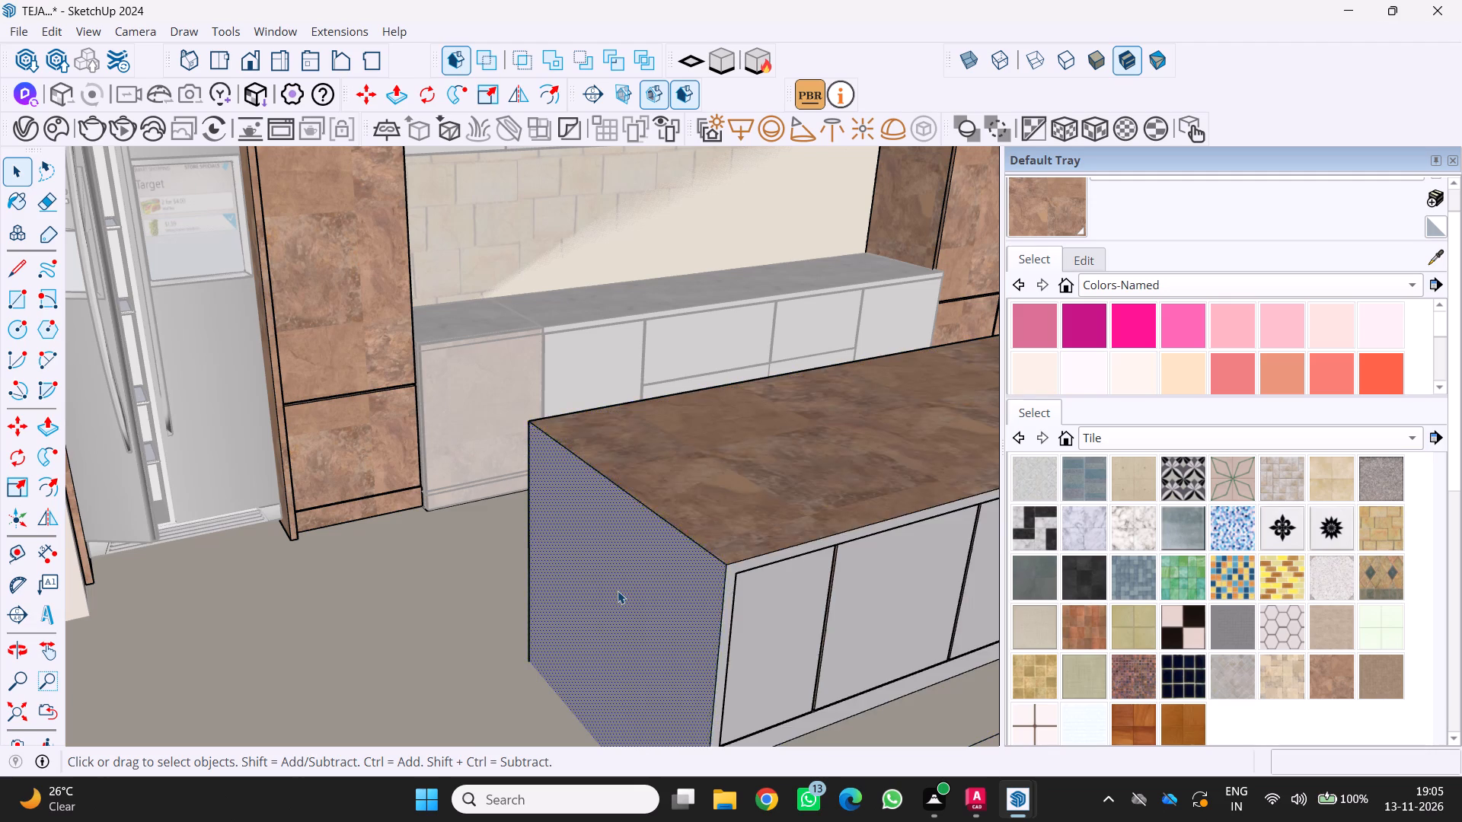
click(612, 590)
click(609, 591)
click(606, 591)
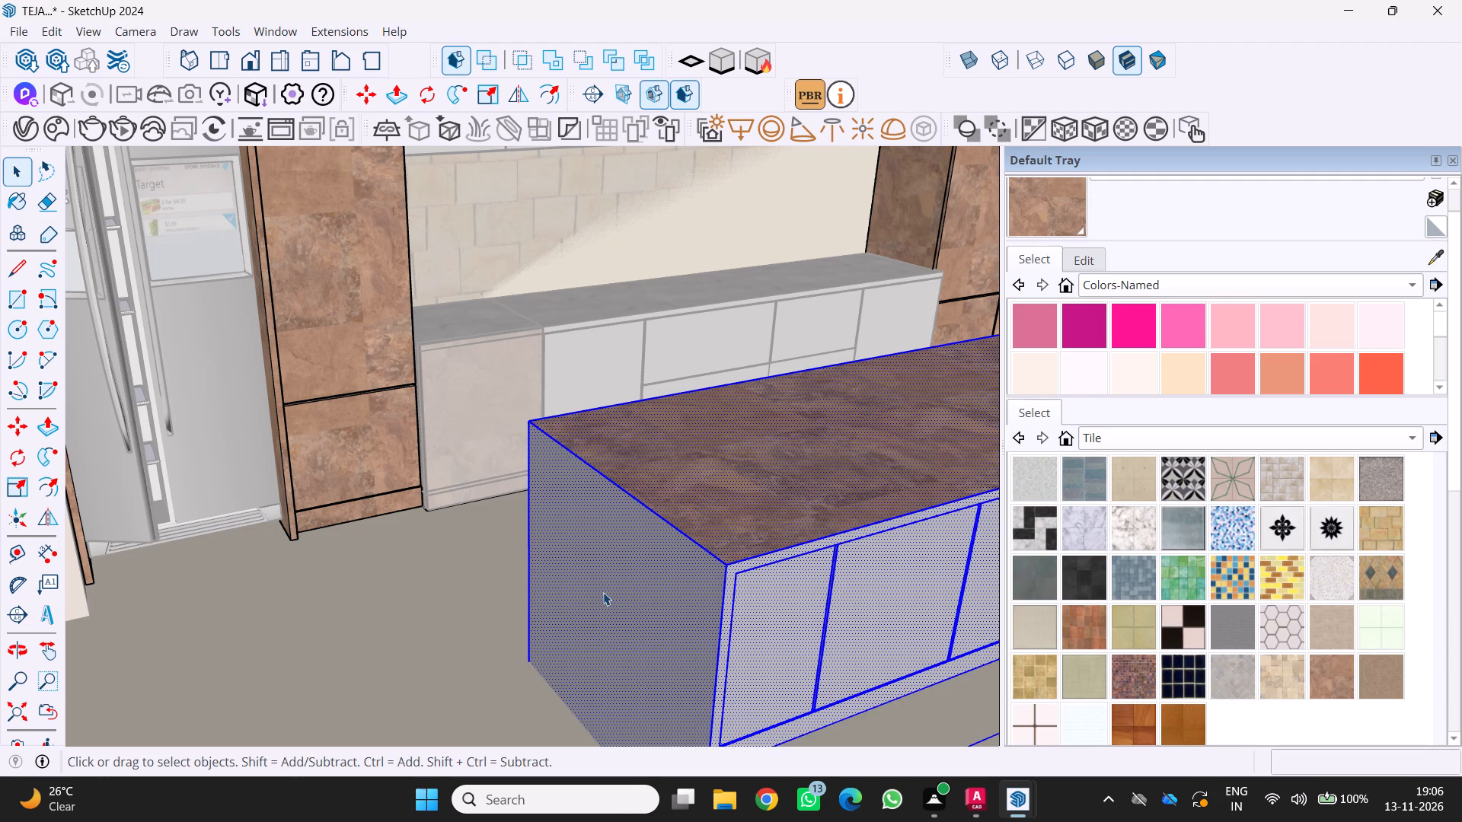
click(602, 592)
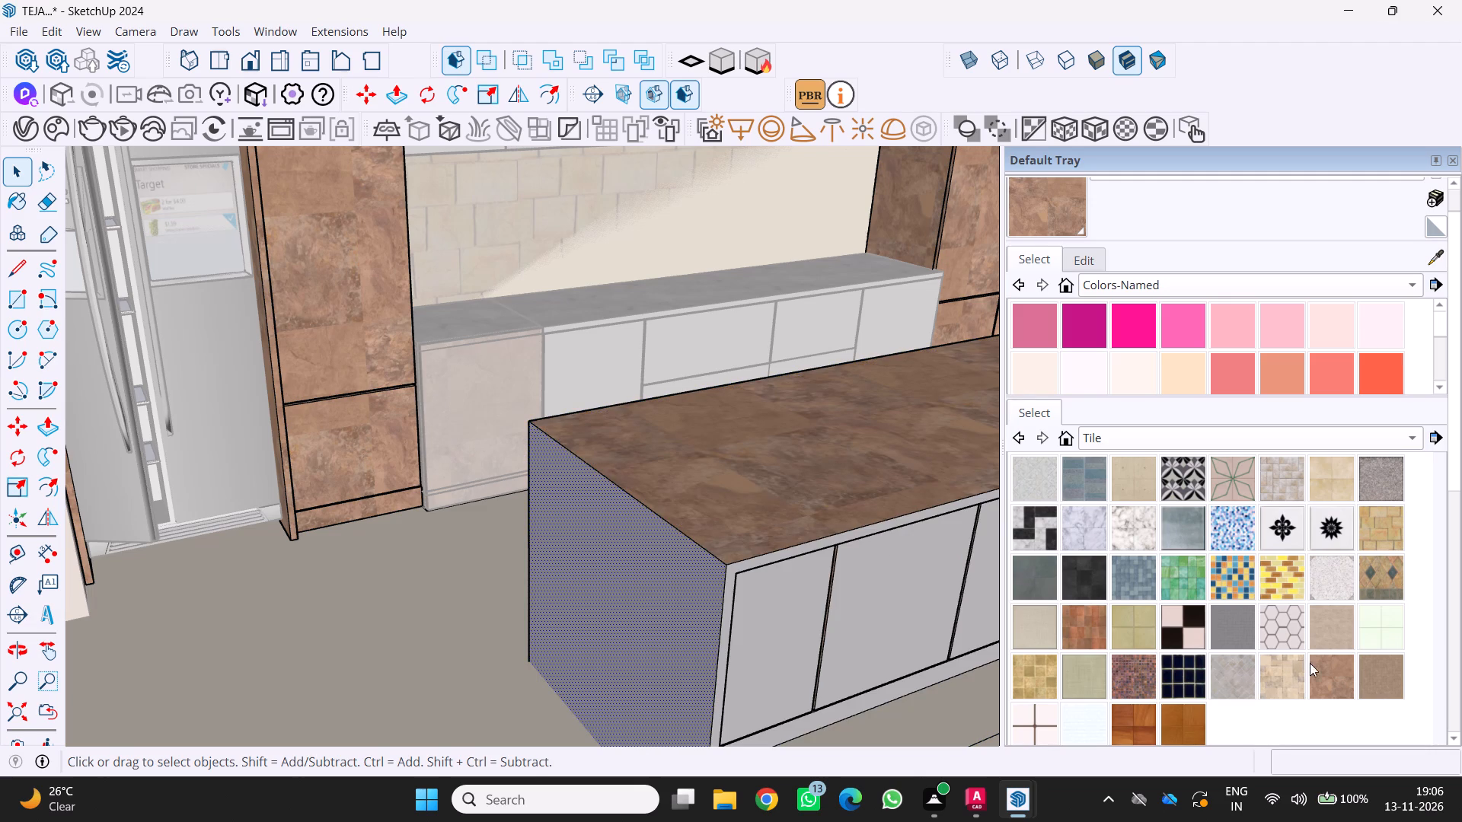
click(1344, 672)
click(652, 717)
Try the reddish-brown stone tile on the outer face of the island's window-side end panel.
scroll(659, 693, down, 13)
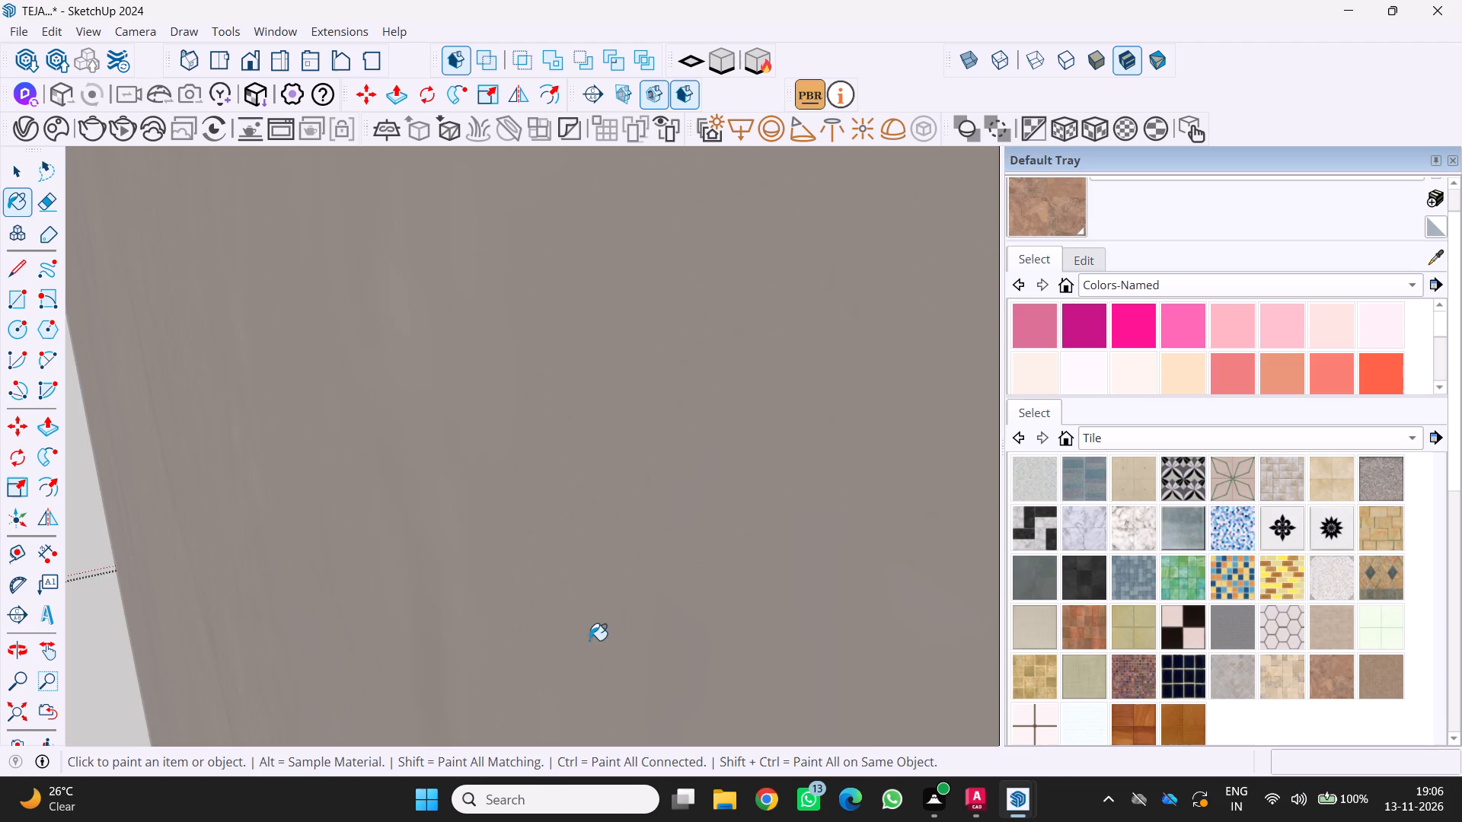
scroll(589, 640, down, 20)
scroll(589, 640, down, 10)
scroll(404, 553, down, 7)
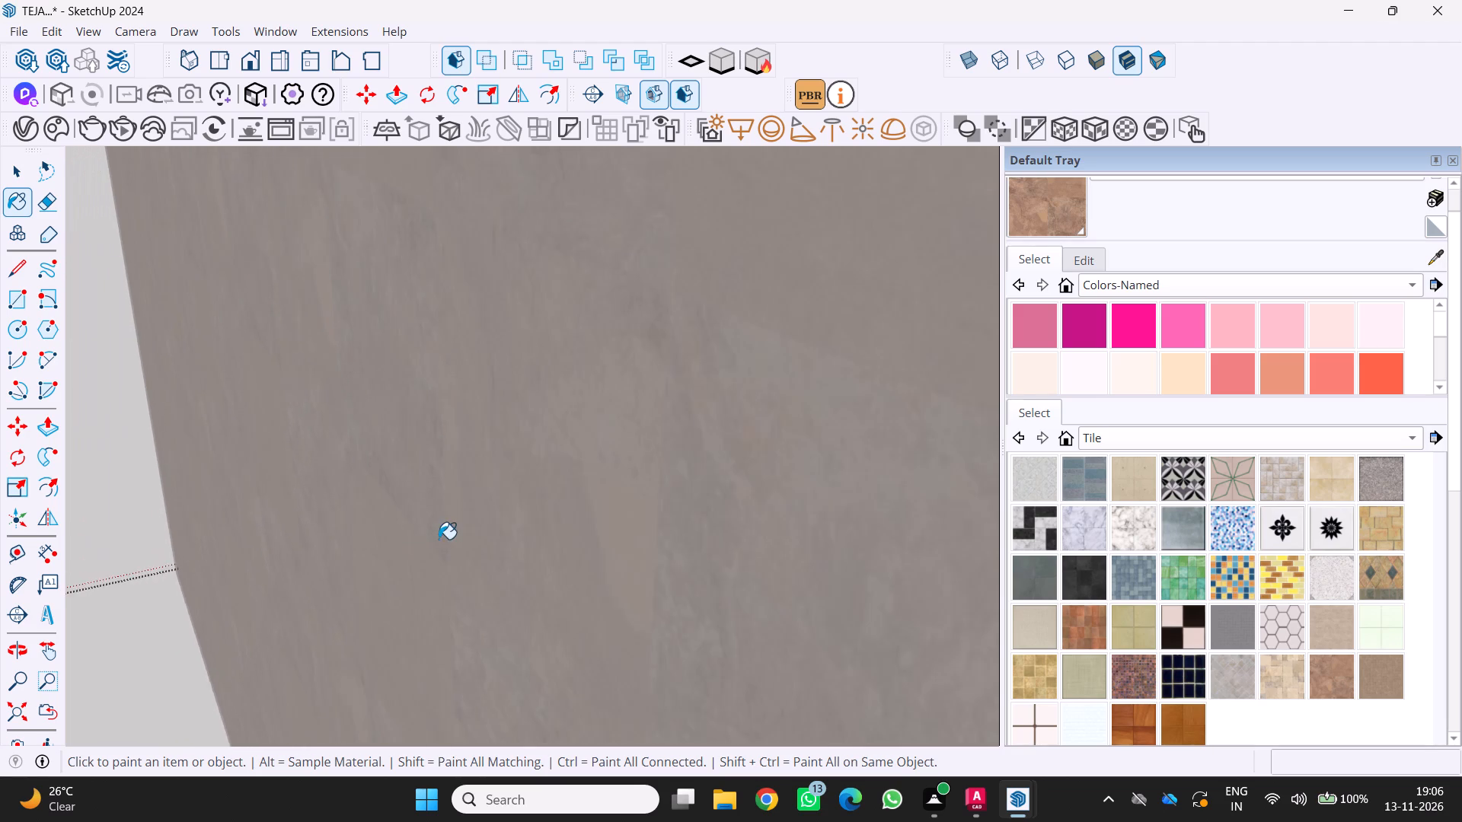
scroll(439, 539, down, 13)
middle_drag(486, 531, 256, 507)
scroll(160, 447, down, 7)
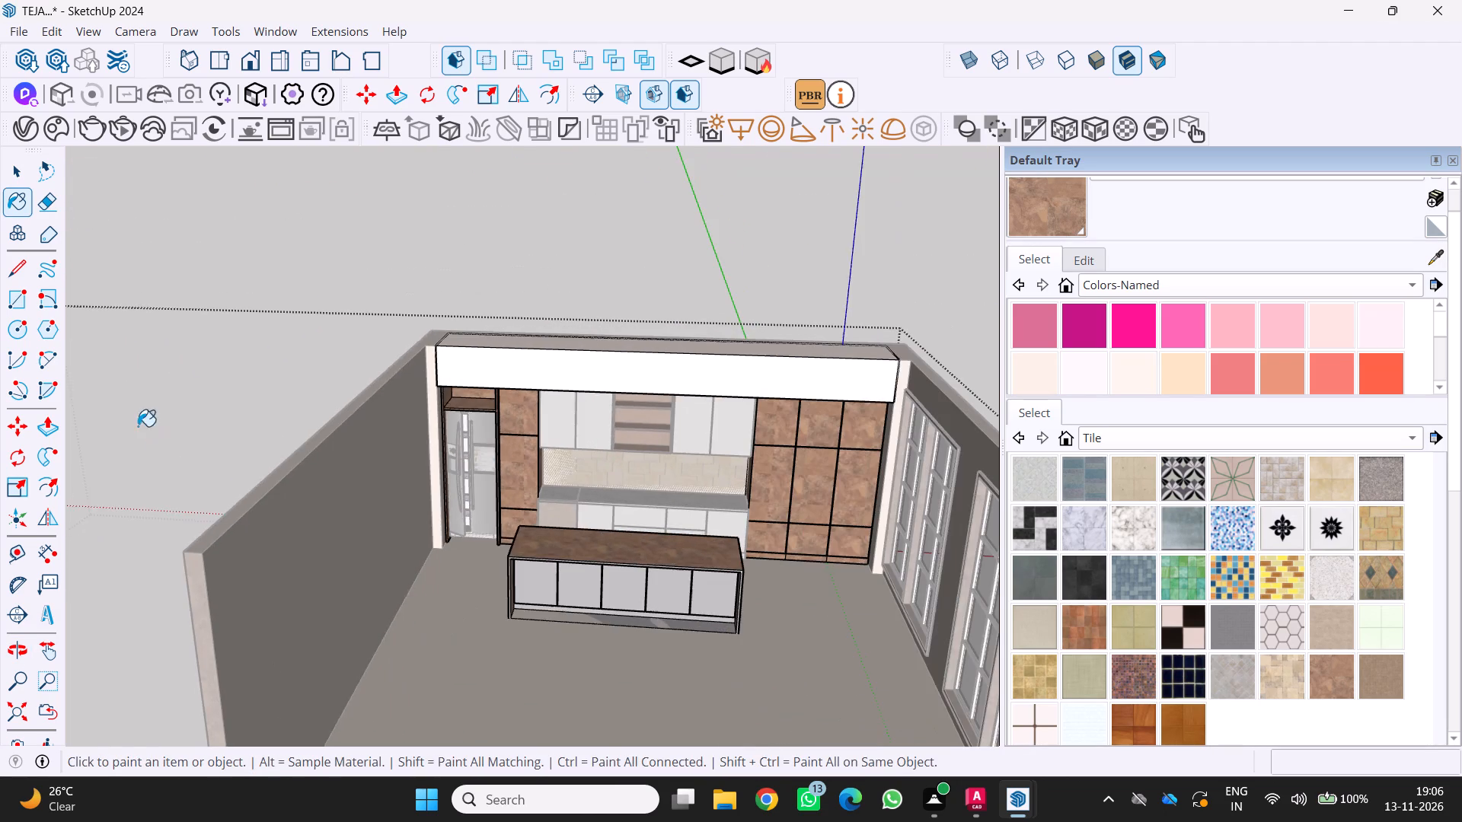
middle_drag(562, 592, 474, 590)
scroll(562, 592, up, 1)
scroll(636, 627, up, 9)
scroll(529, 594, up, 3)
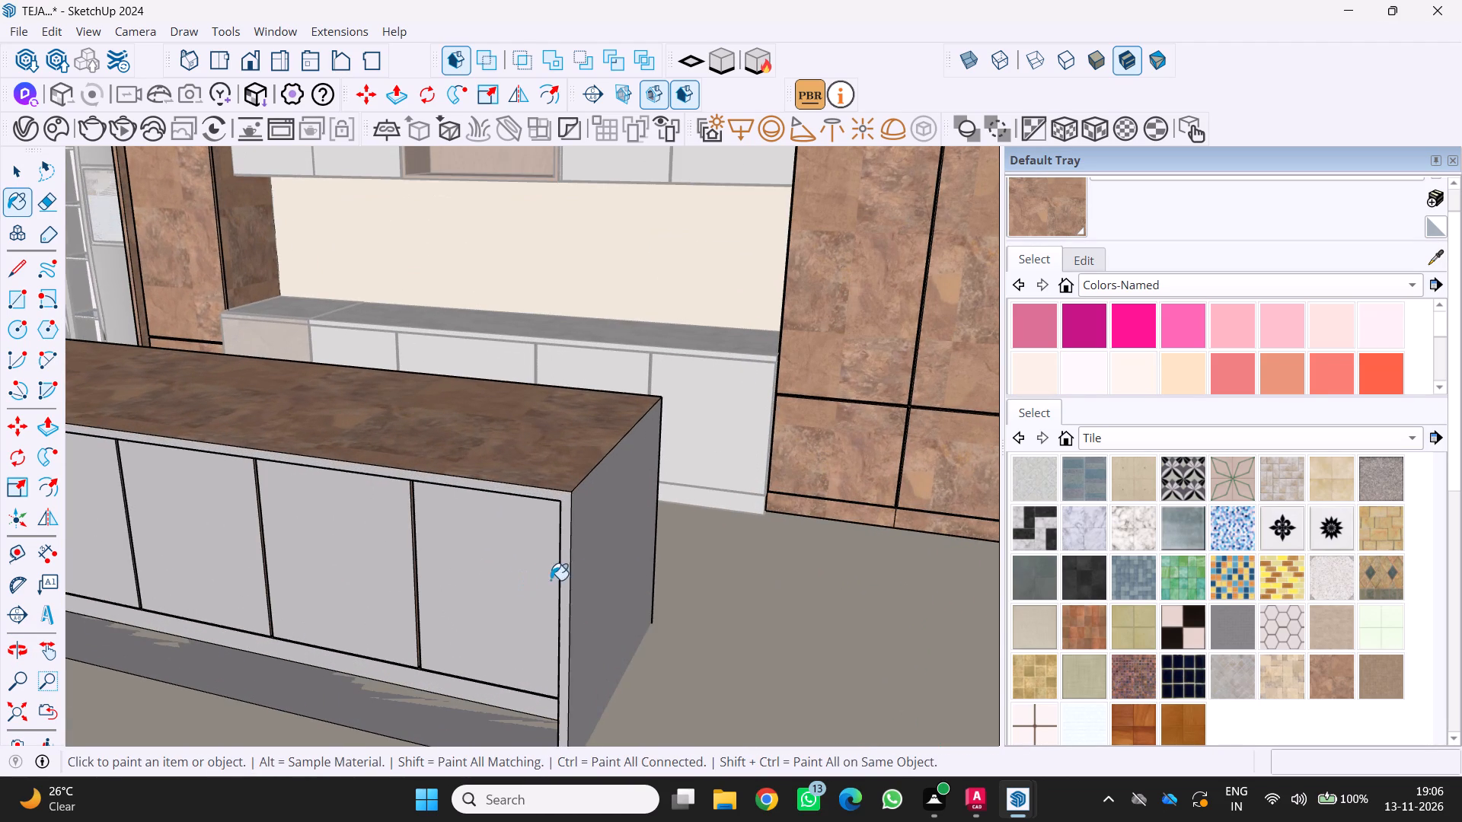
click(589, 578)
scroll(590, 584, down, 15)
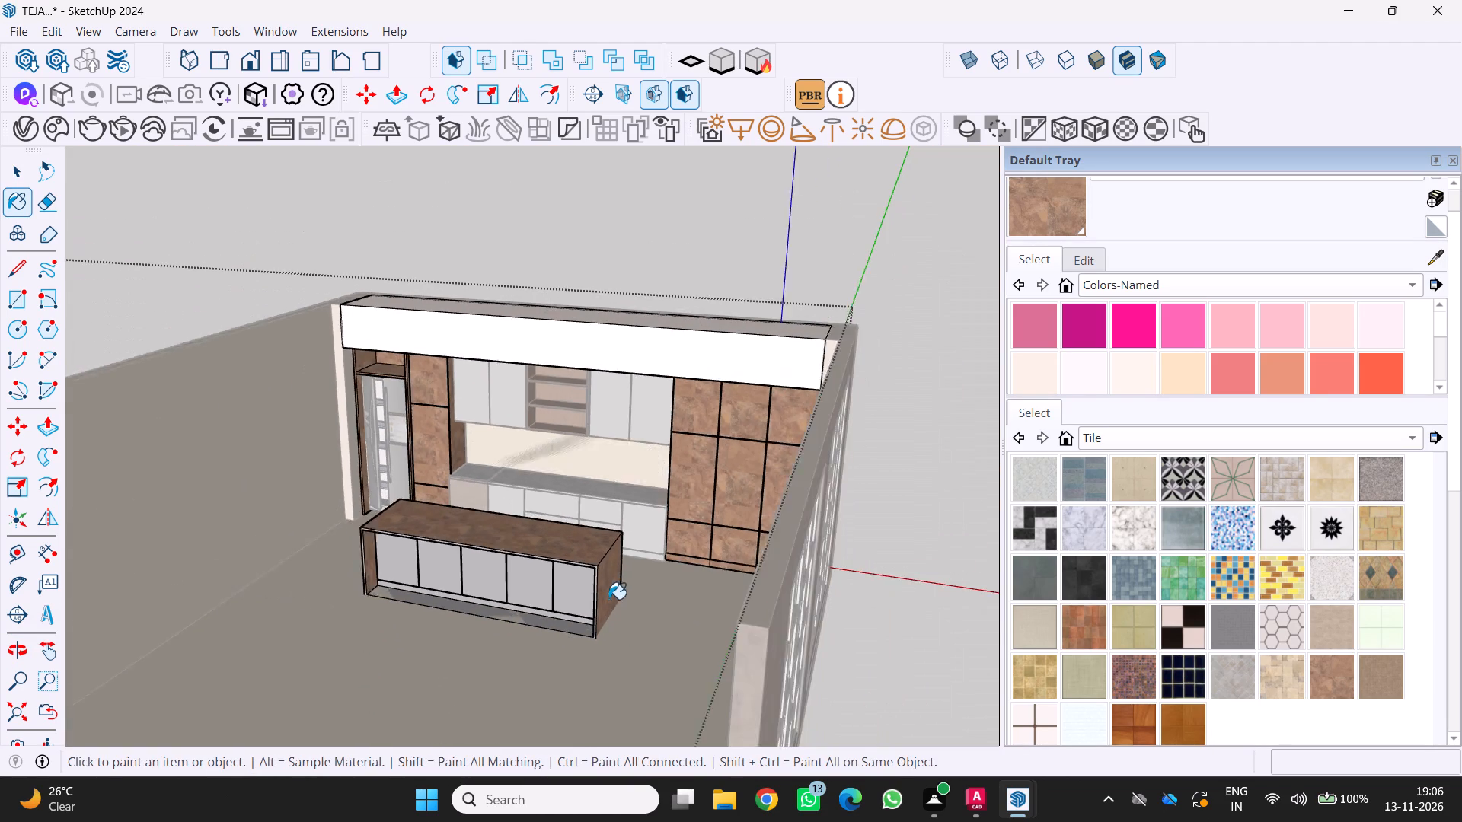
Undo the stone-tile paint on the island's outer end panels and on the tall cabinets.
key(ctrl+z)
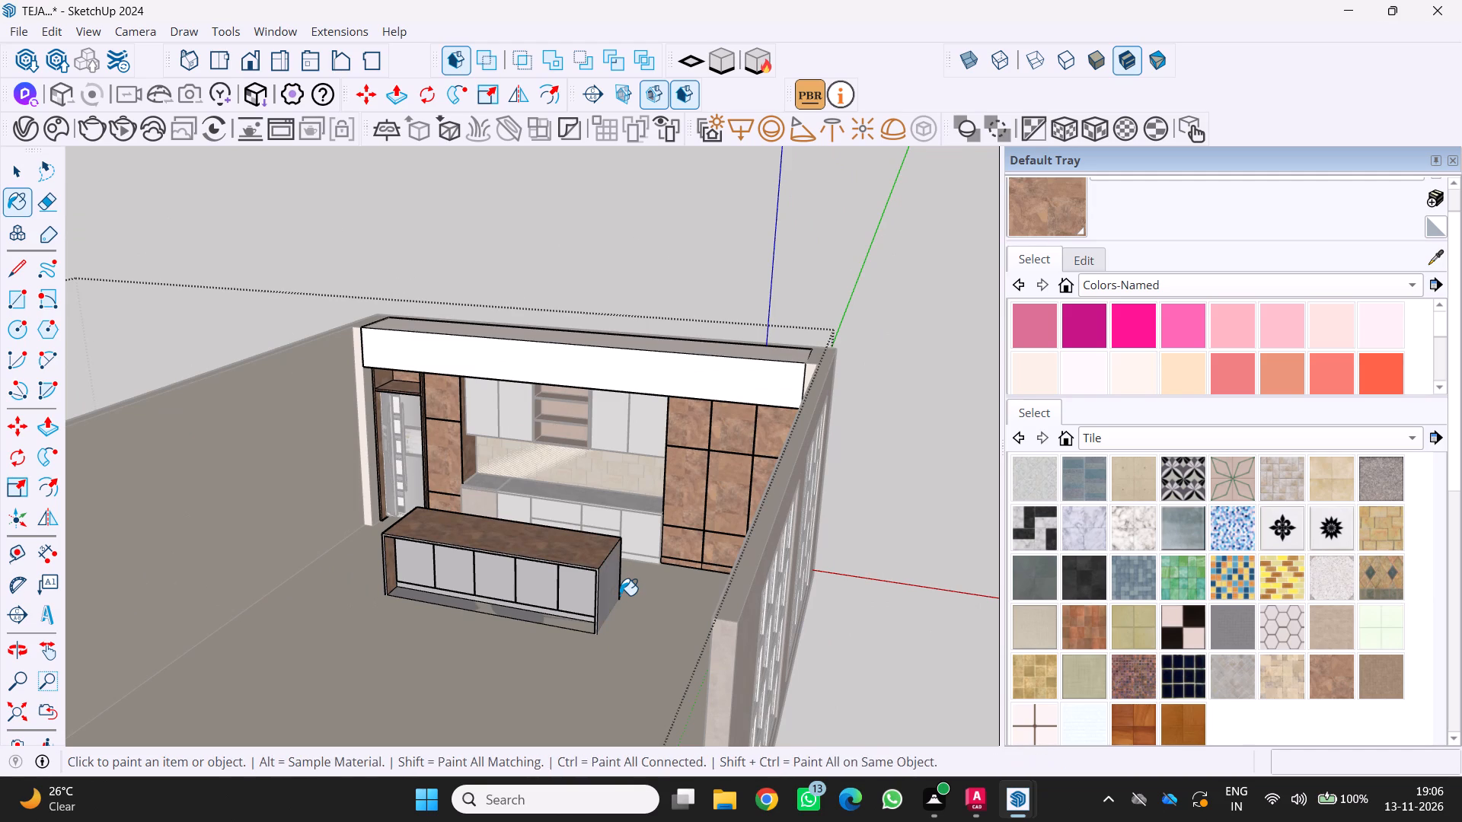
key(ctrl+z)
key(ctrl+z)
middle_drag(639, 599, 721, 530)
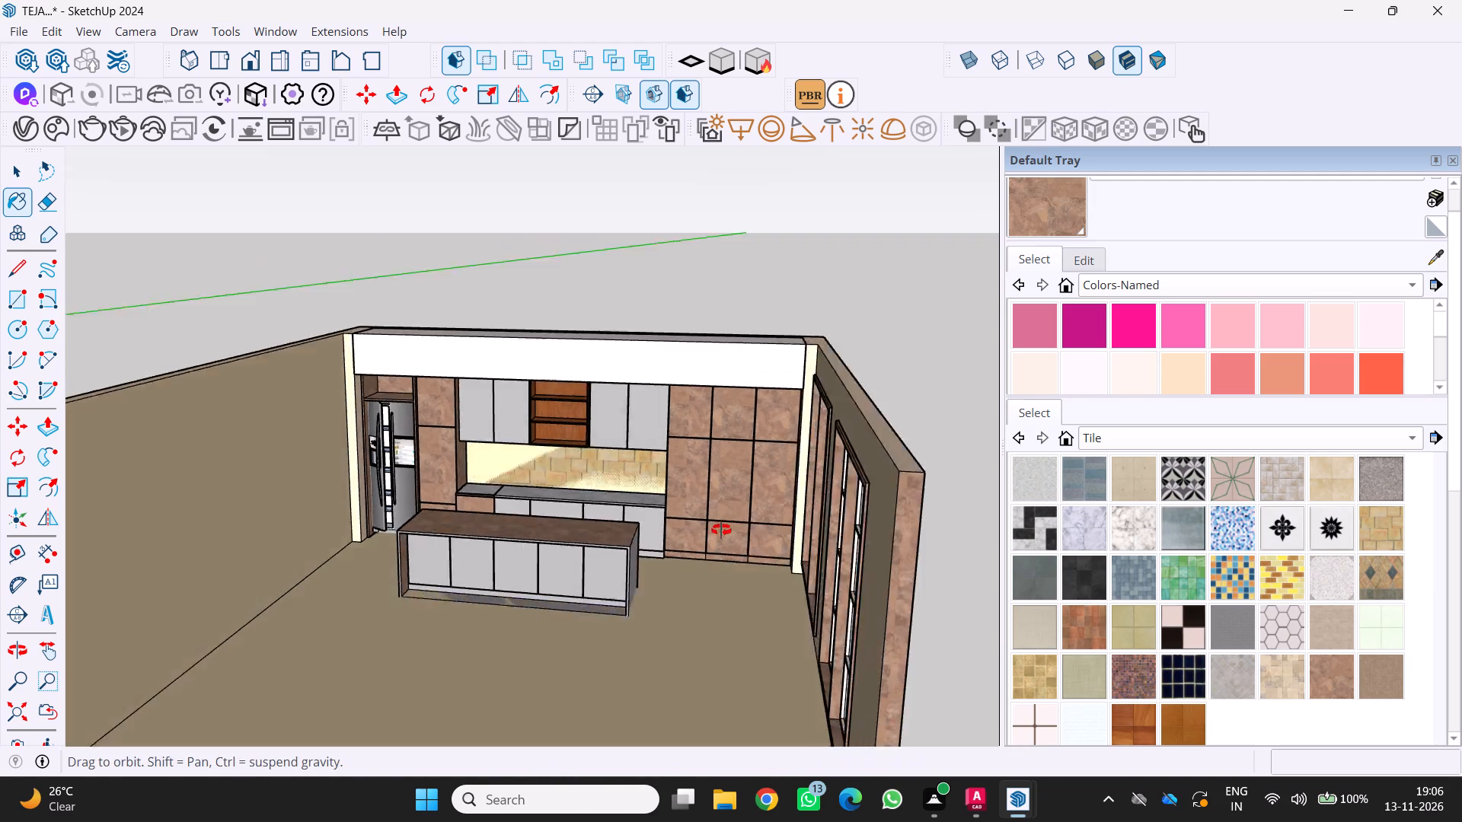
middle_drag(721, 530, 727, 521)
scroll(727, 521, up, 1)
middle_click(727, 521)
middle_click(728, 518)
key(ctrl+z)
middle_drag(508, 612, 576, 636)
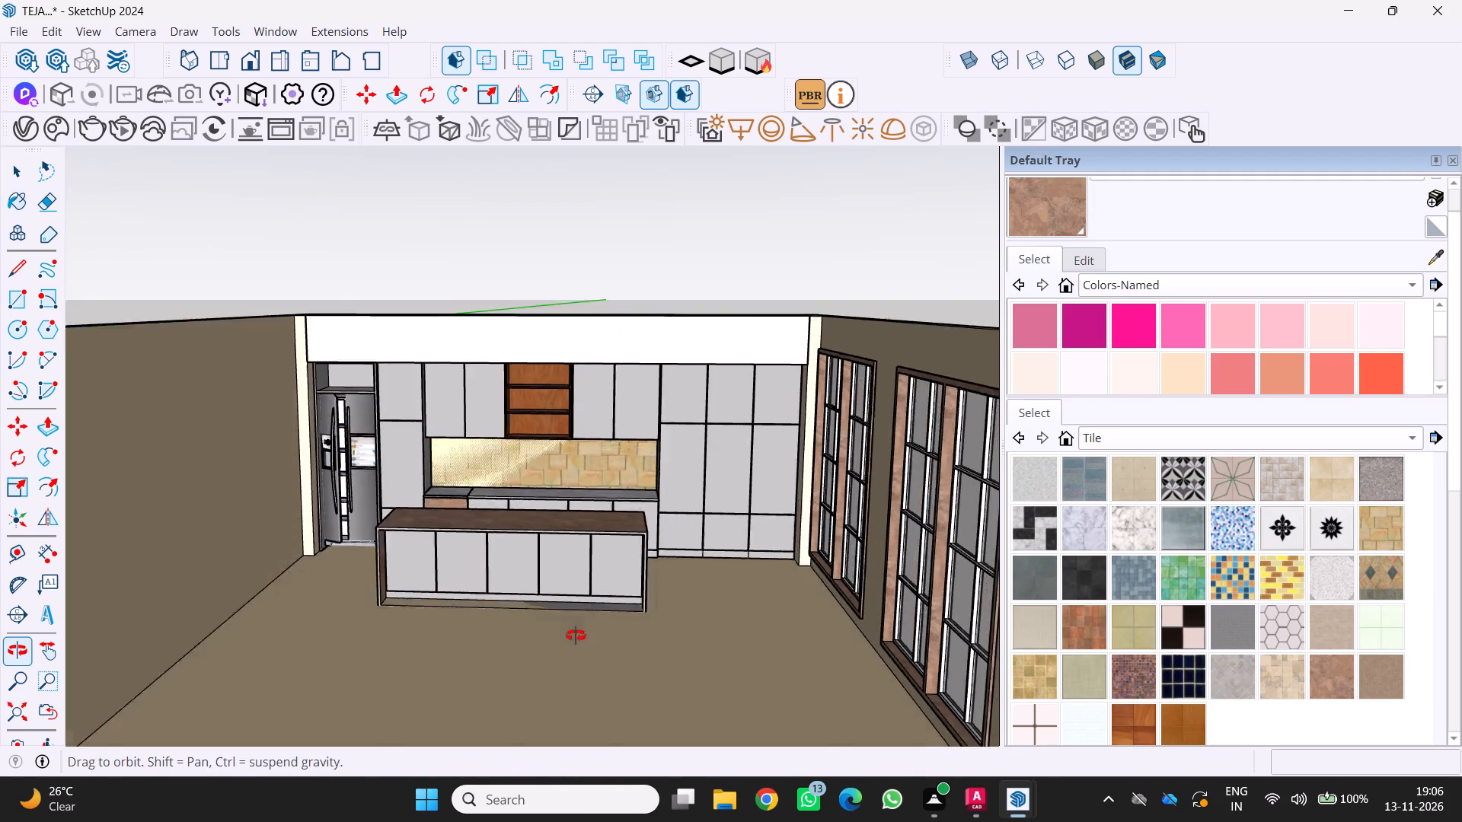
Open the island group and paint the outer face of its fridge-side end panel with the reddish-brown stone tile.
middle_drag(576, 636, 744, 622)
middle_drag(738, 619, 731, 616)
middle_click(729, 615)
scroll(509, 604, up, 4)
middle_drag(497, 597, 327, 601)
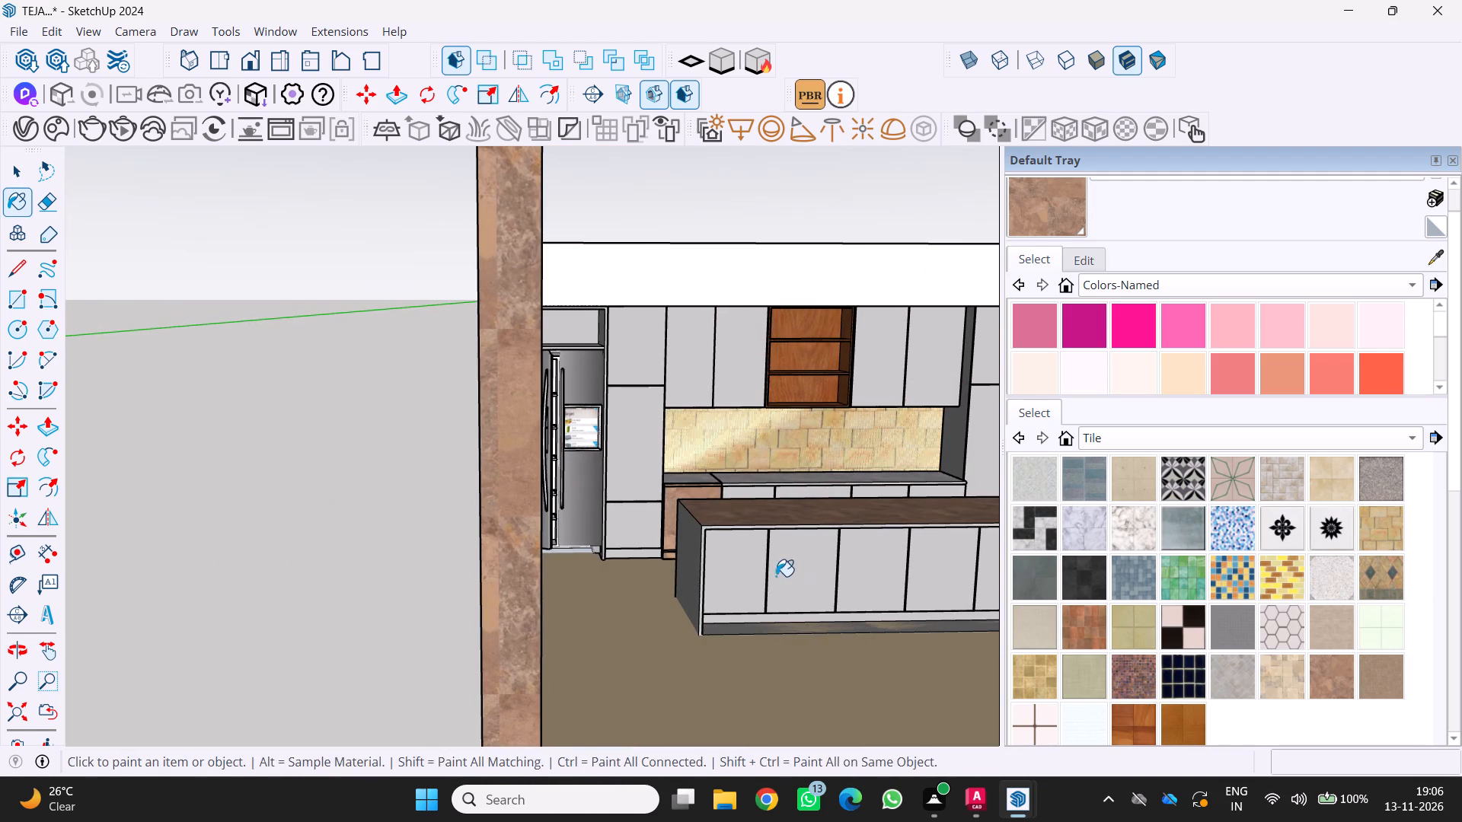
key(space)
key(space)
click(682, 575)
scroll(699, 571, up, 3)
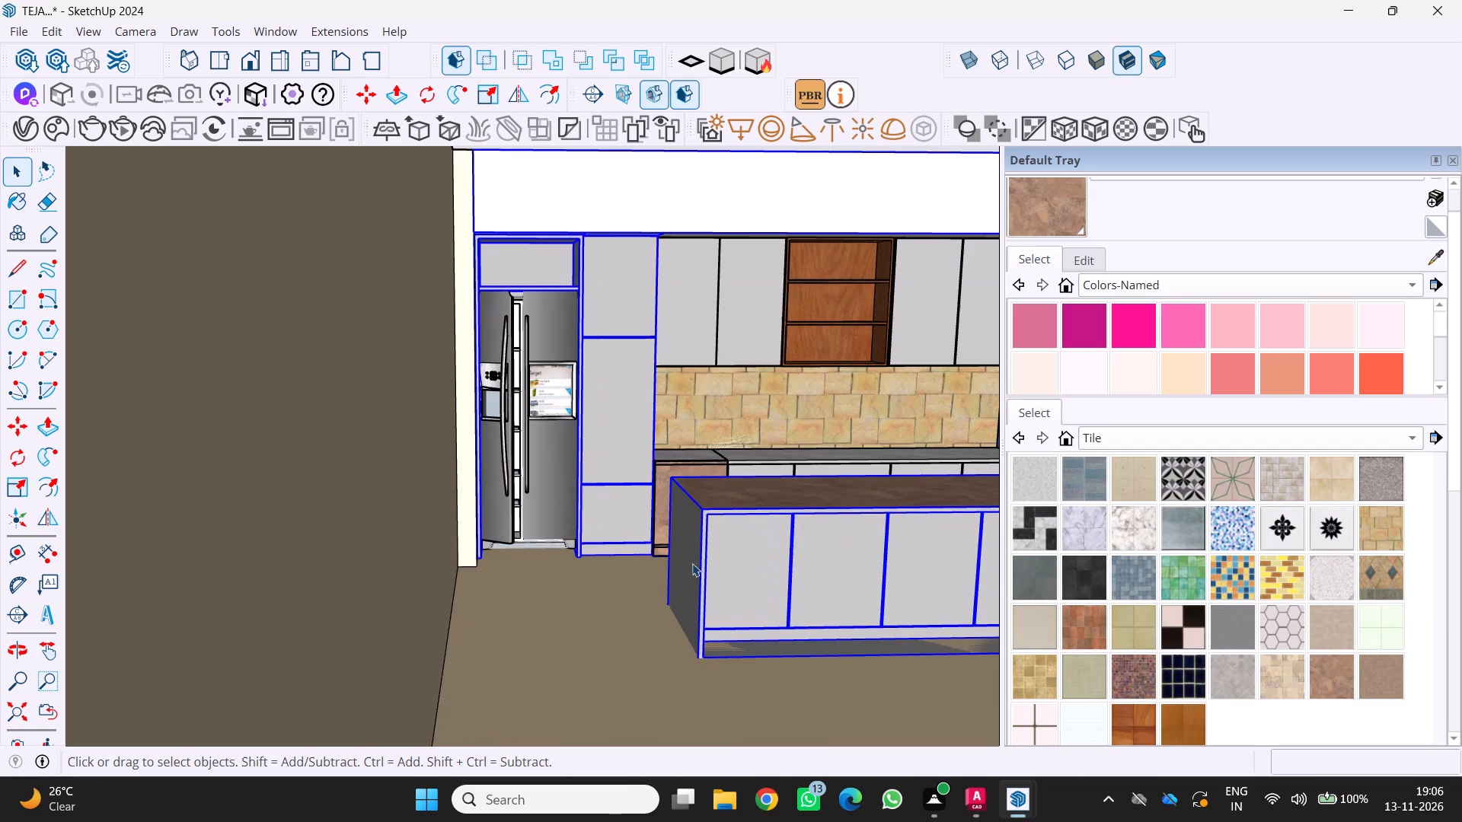
double_click(684, 562)
click(685, 562)
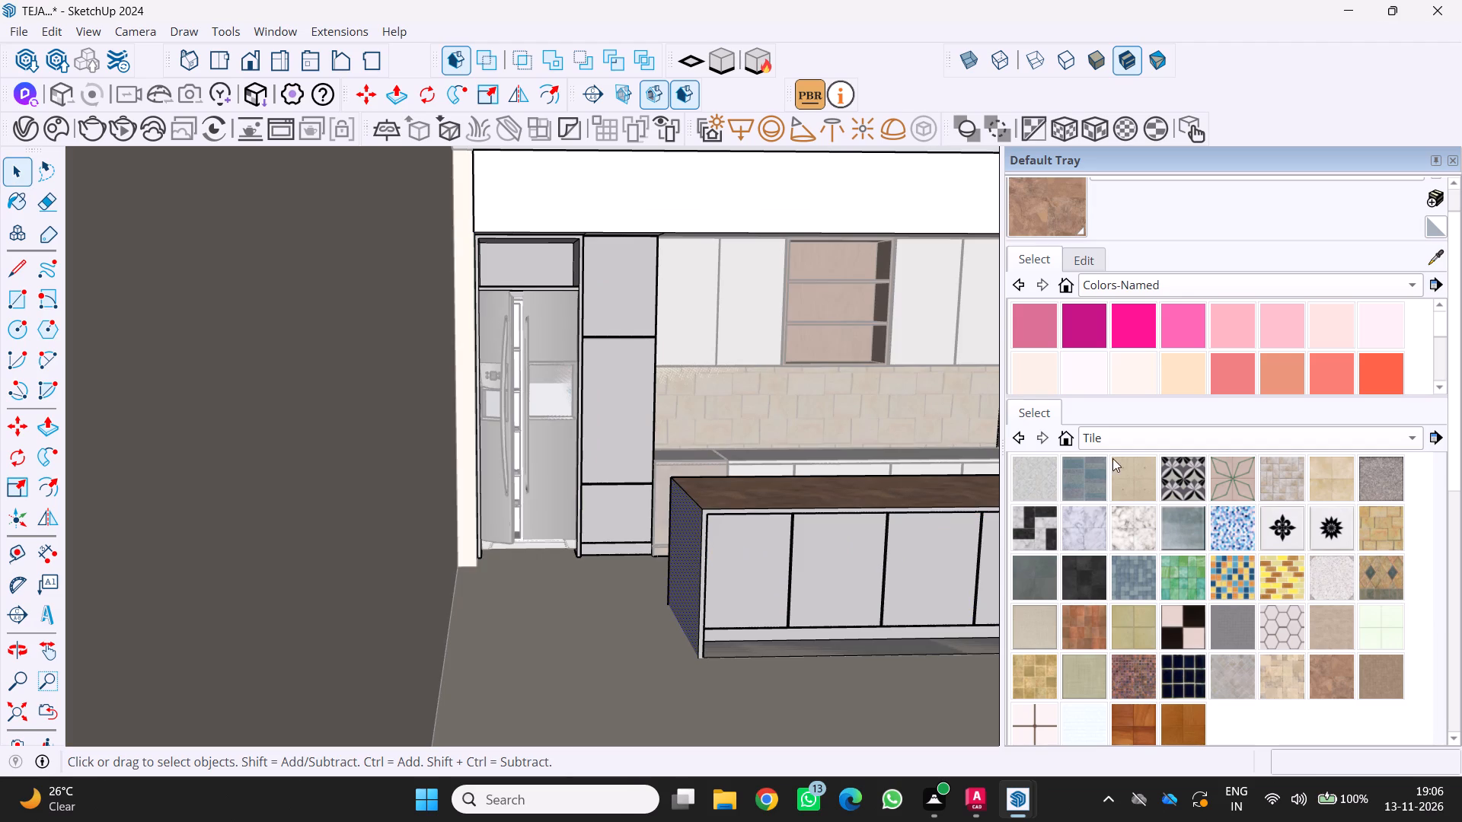
drag(1329, 682, 1316, 677)
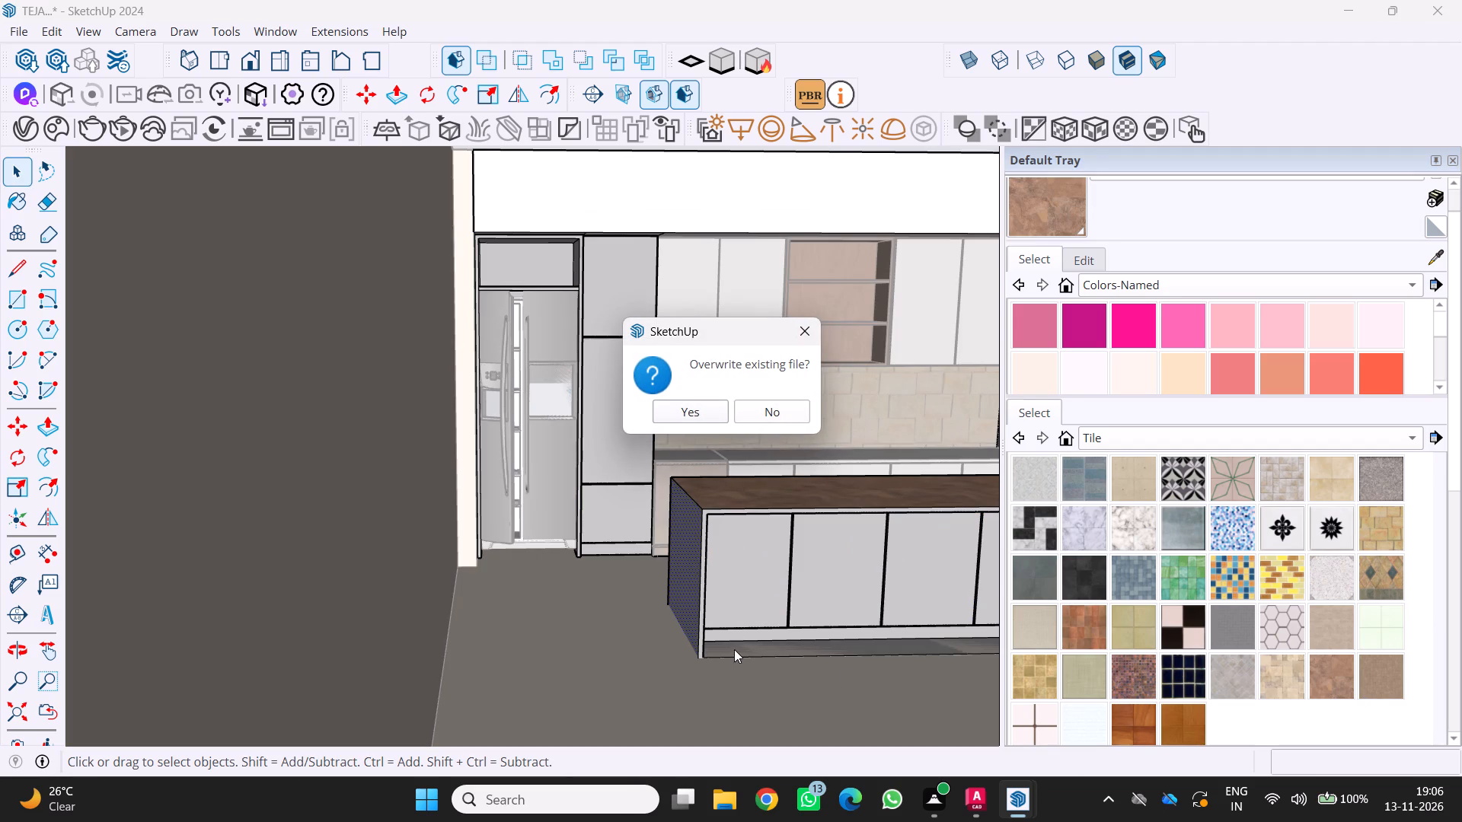
click(674, 401)
scroll(721, 521, up, 2)
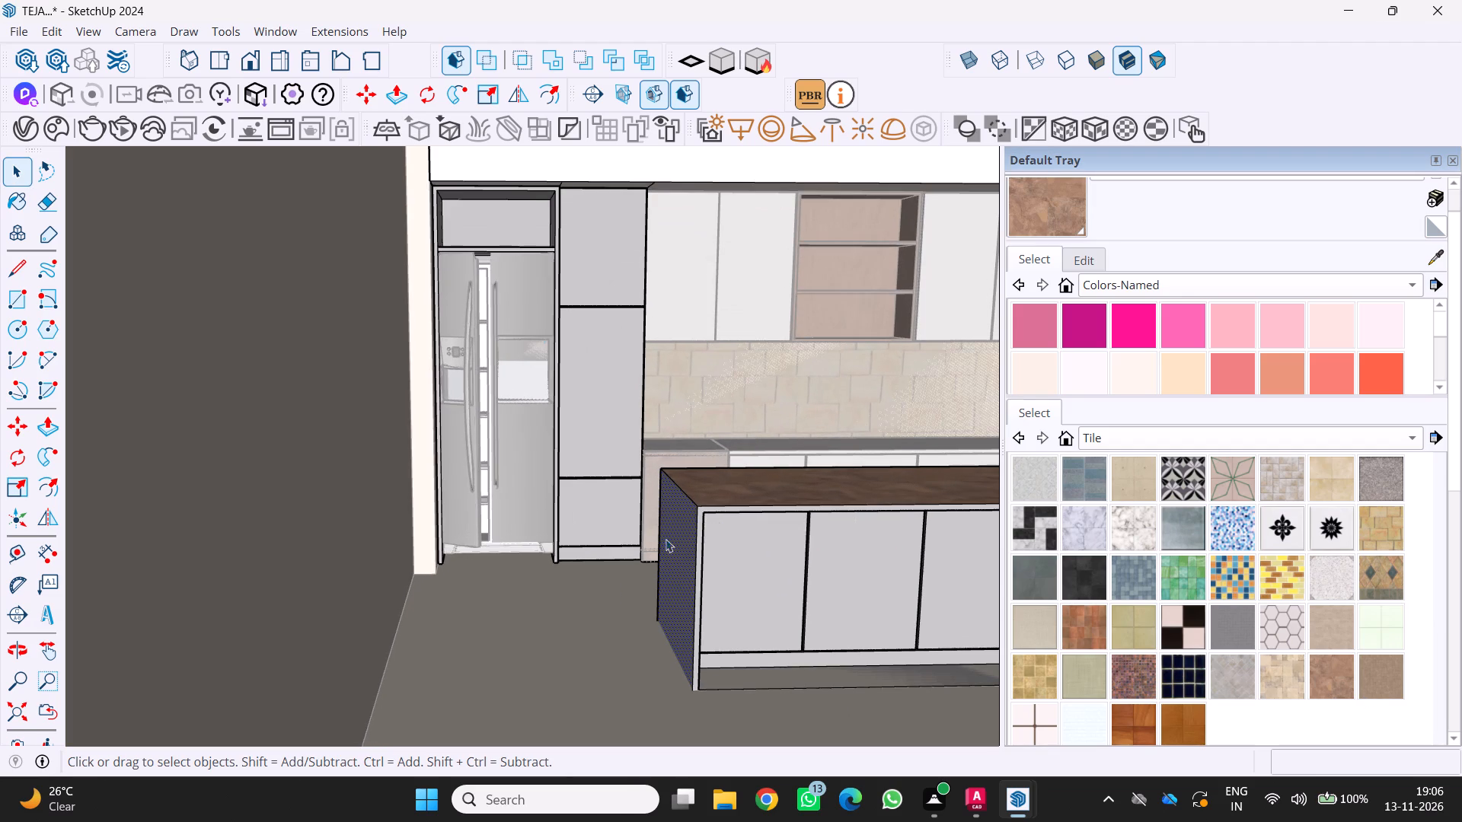
click(1341, 670)
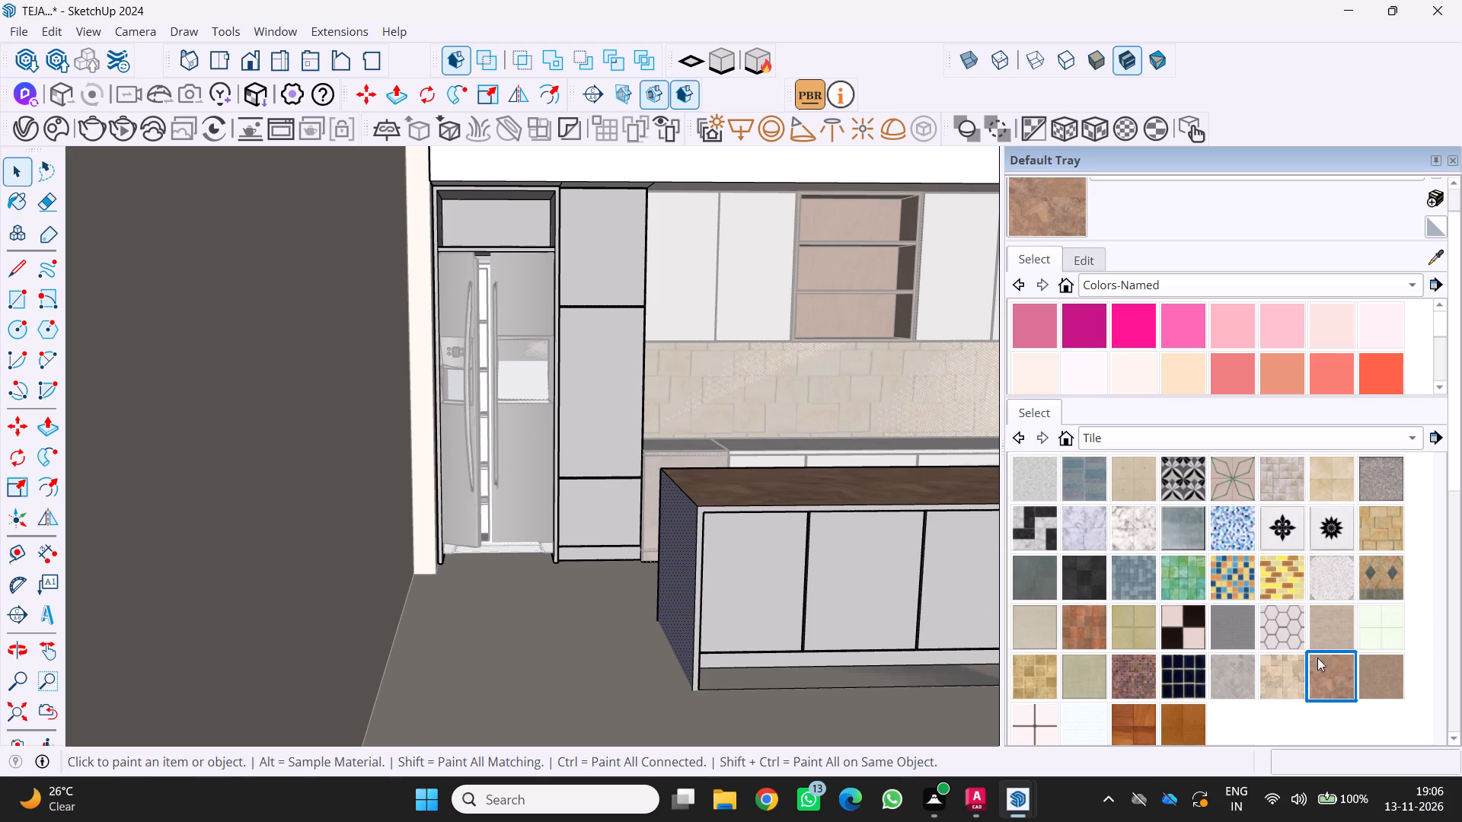
click(1336, 671)
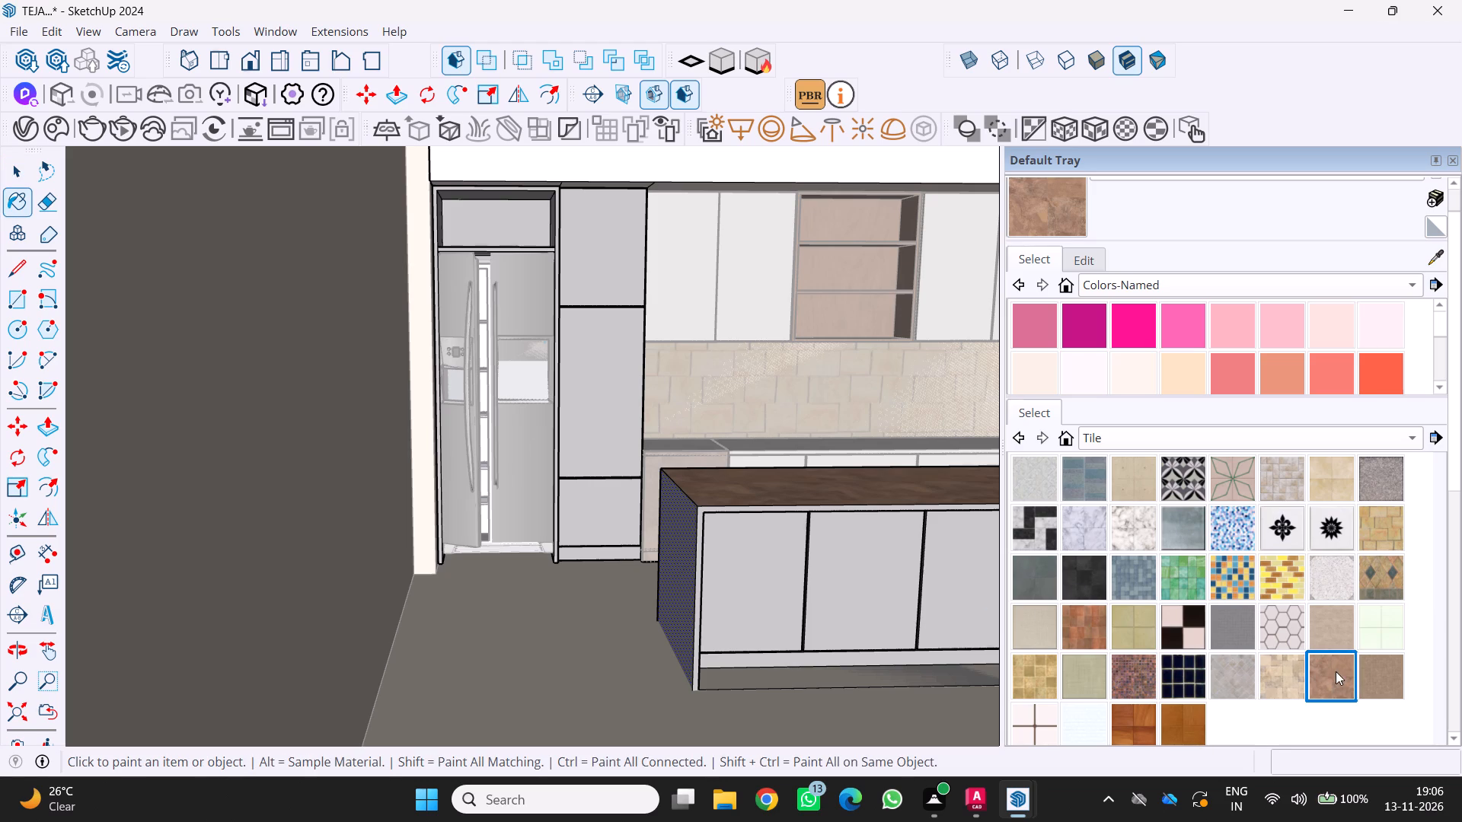
click(1332, 676)
click(1332, 675)
double_click(1320, 672)
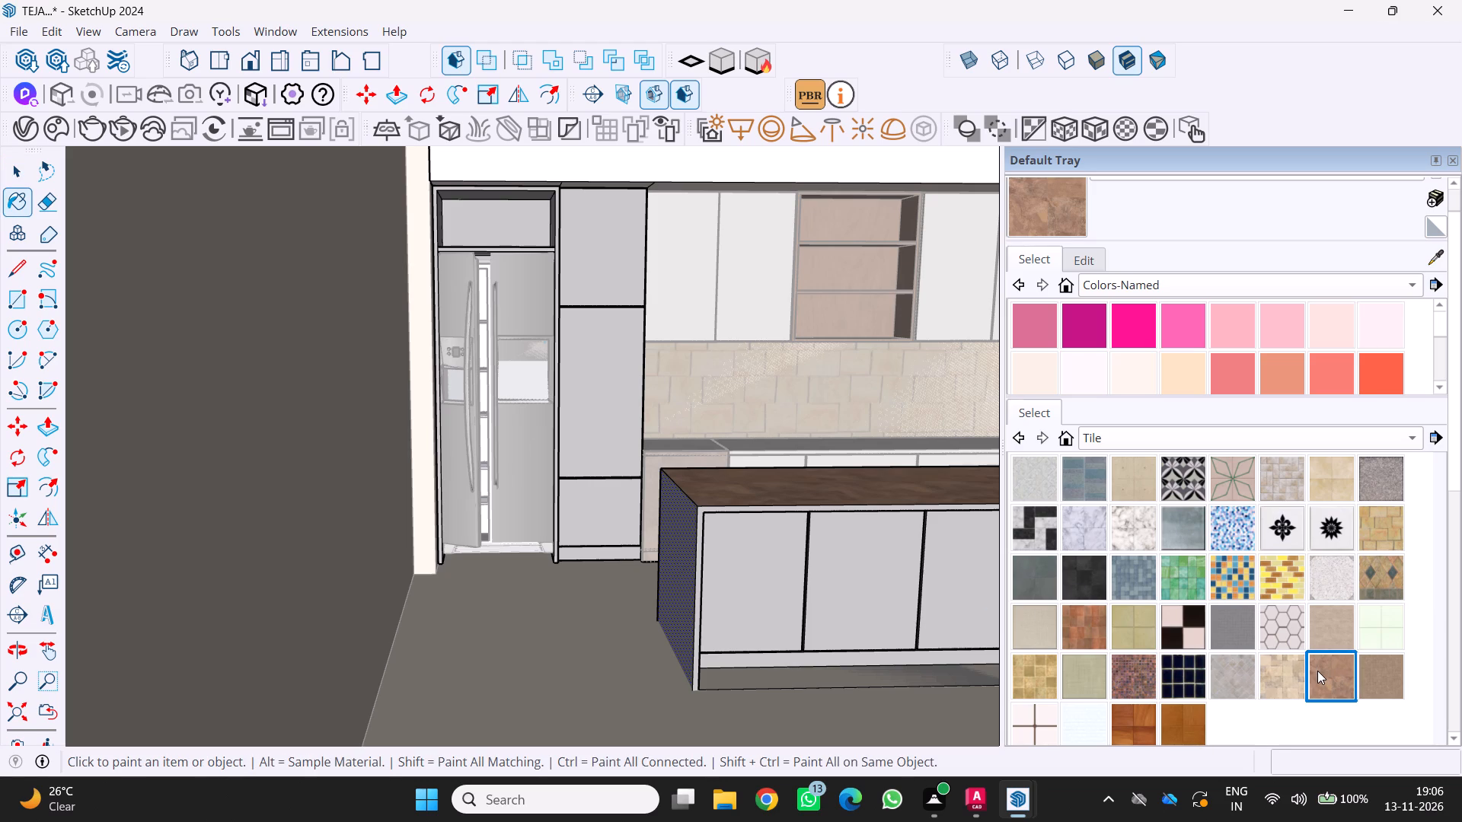
double_click(1317, 667)
double_click(1317, 663)
click(1310, 663)
drag(1311, 669, 1320, 666)
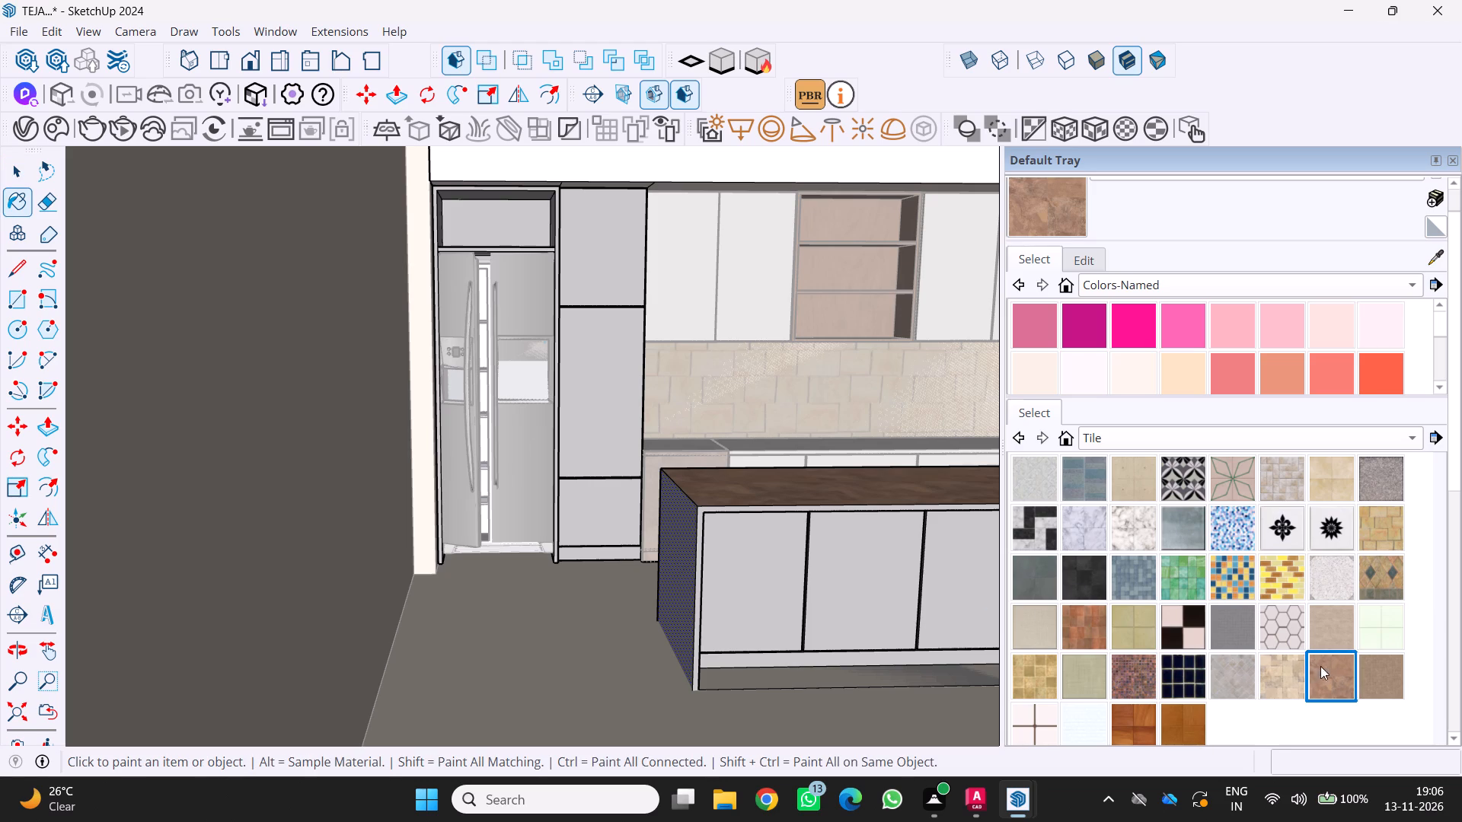
drag(1320, 666, 1330, 672)
click(1326, 670)
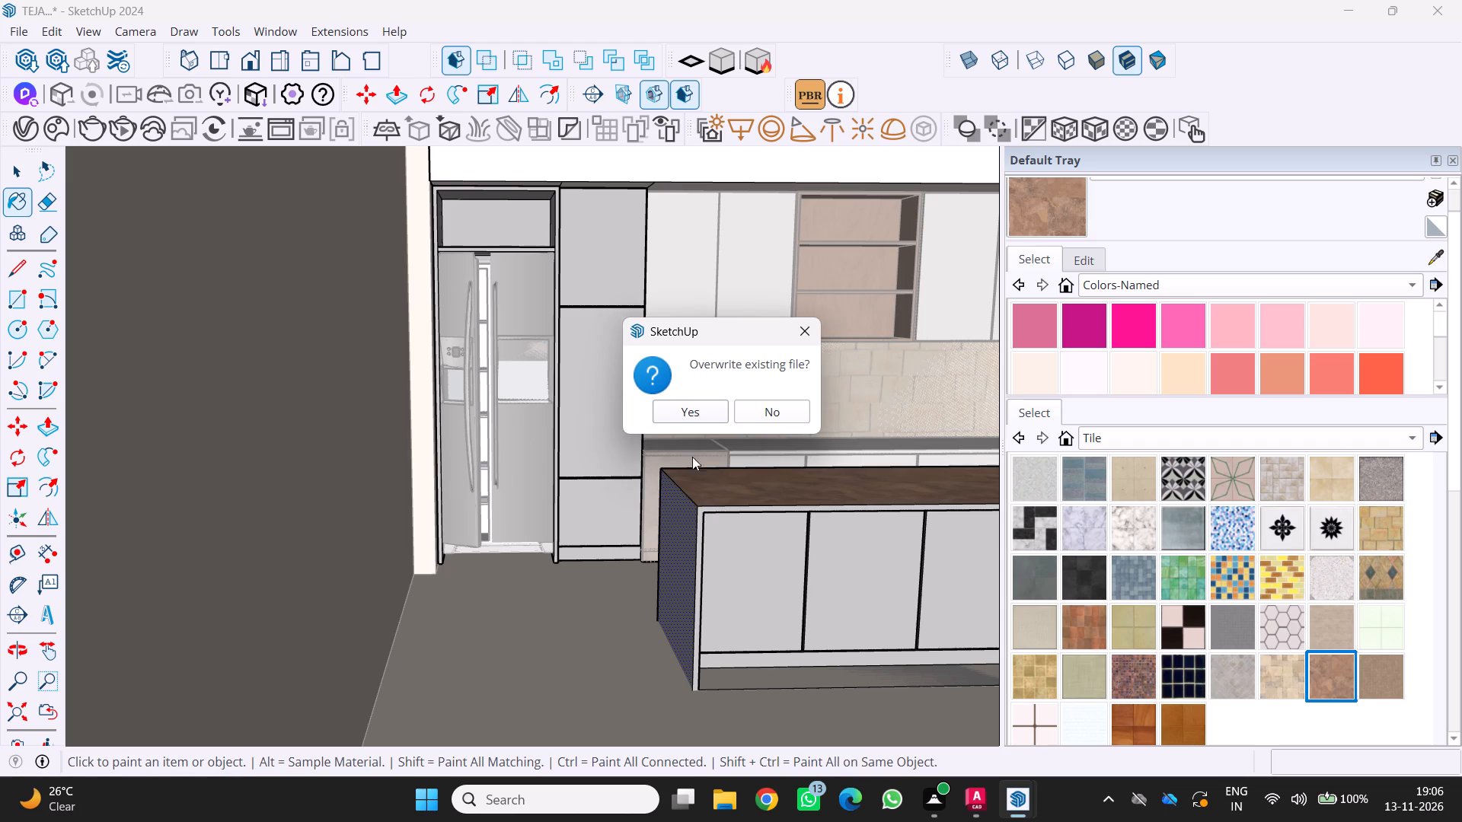
click(675, 406)
scroll(682, 579, up, 3)
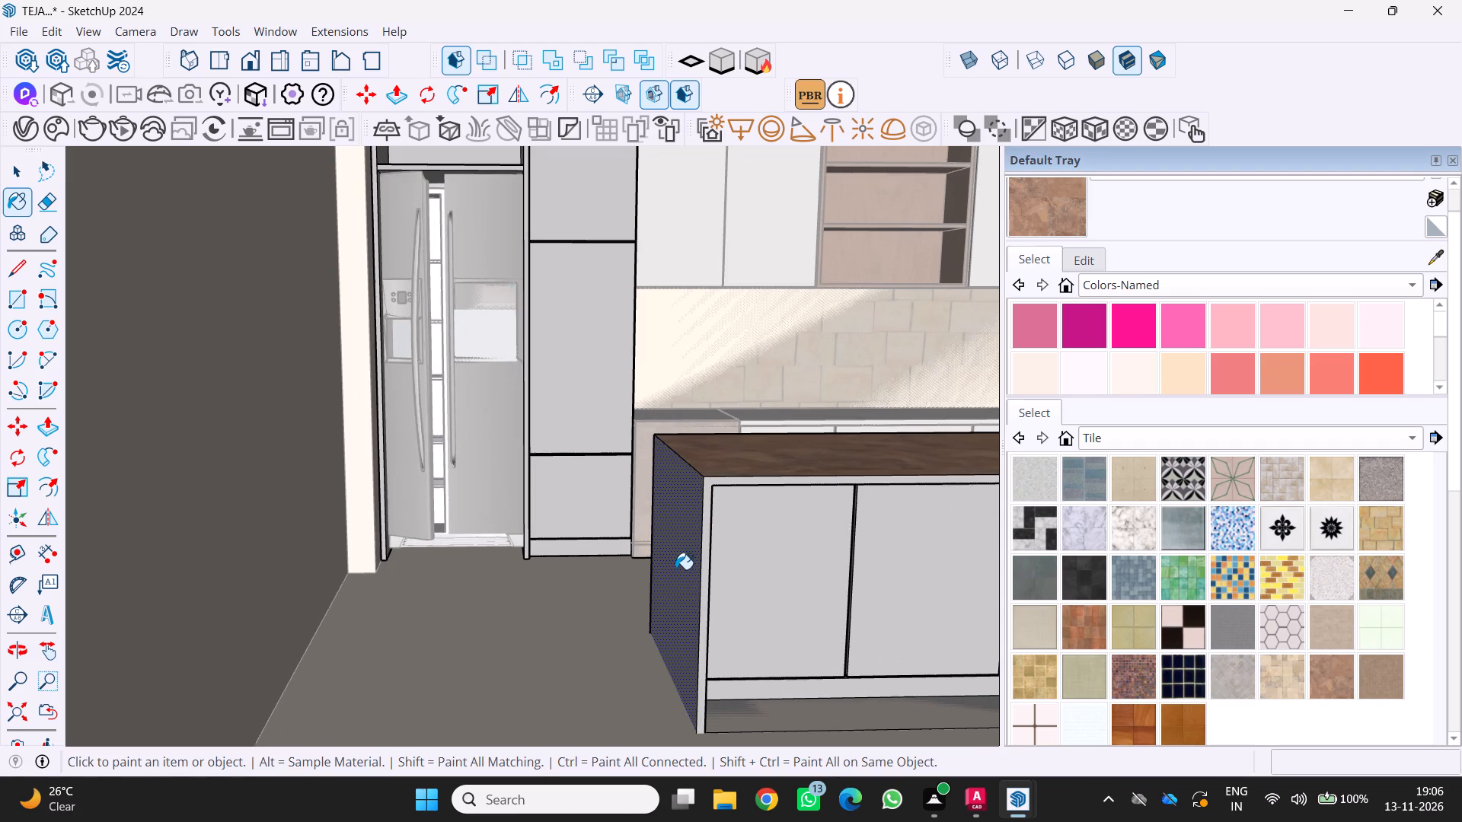
click(677, 562)
Paint the outer face of the island's window-side end panel with the same reddish-brown stone tile and leave the group.
scroll(680, 559, down, 12)
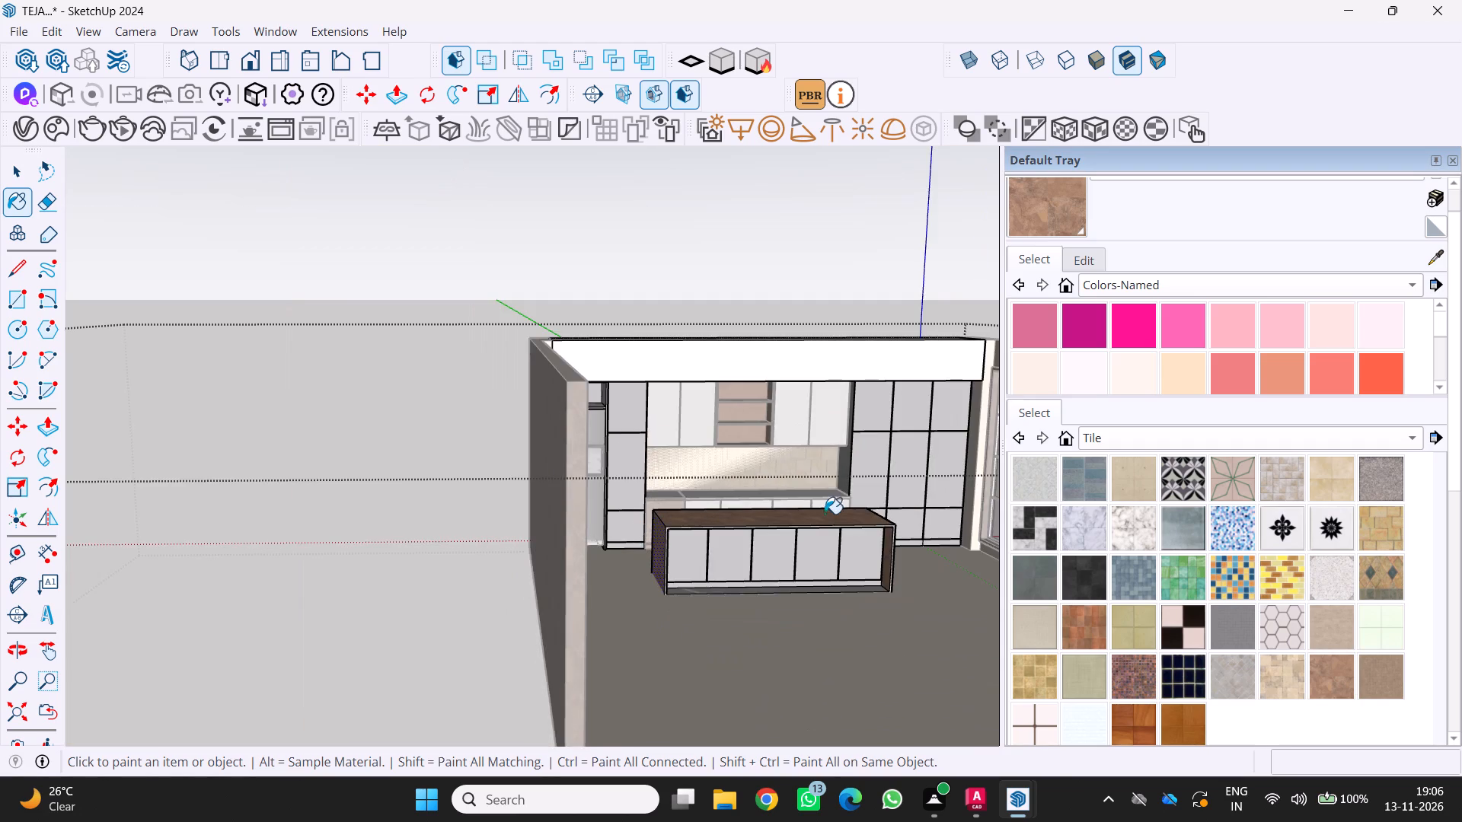
middle_click(832, 512)
middle_drag(832, 512, 681, 500)
scroll(579, 465, up, 6)
middle_drag(574, 454, 525, 482)
middle_click(525, 482)
middle_click(525, 482)
scroll(563, 500, up, 3)
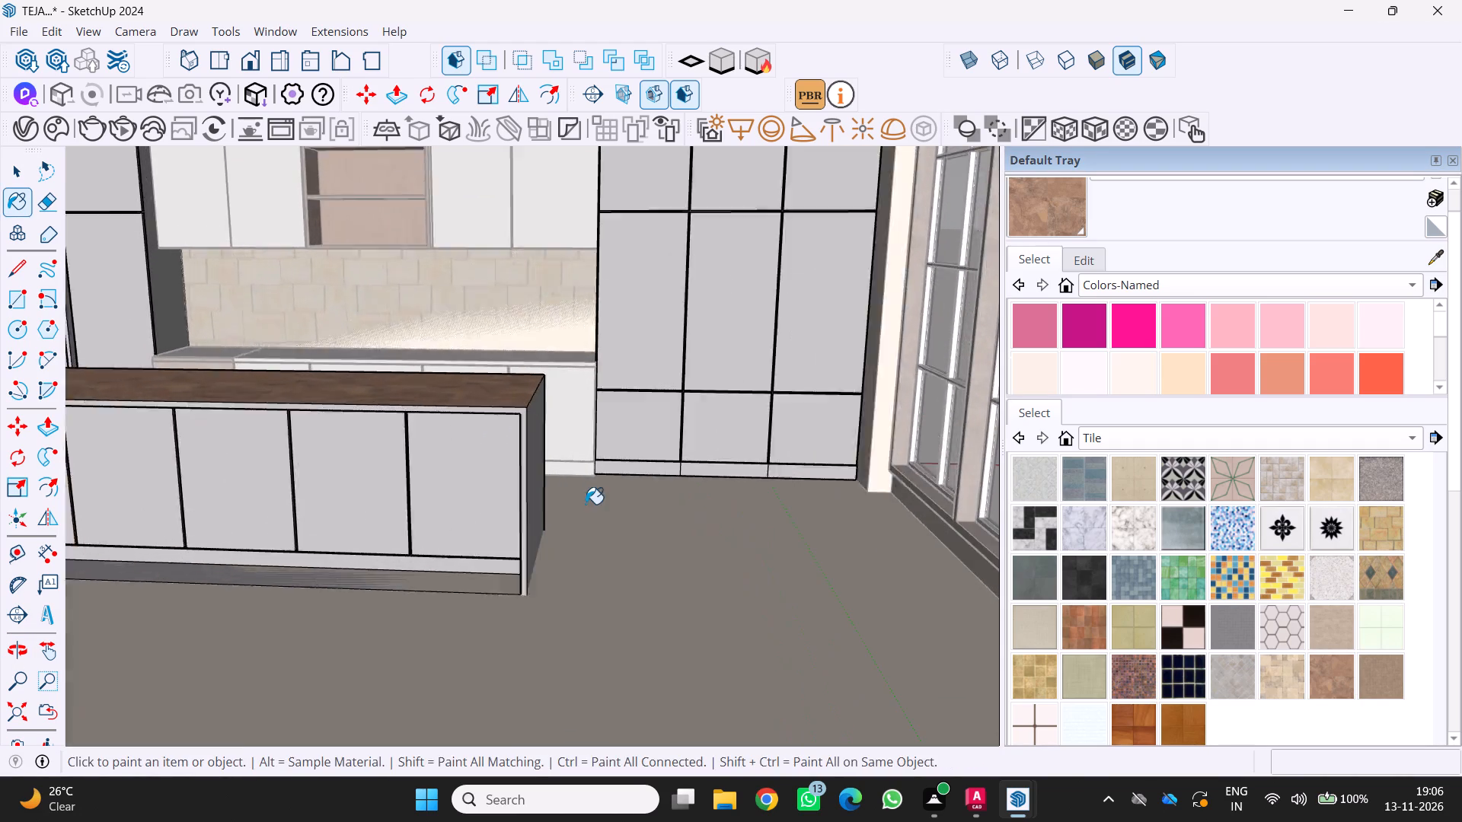
scroll(586, 504, up, 2)
middle_drag(567, 505, 530, 524)
click(452, 495)
scroll(471, 493, down, 4)
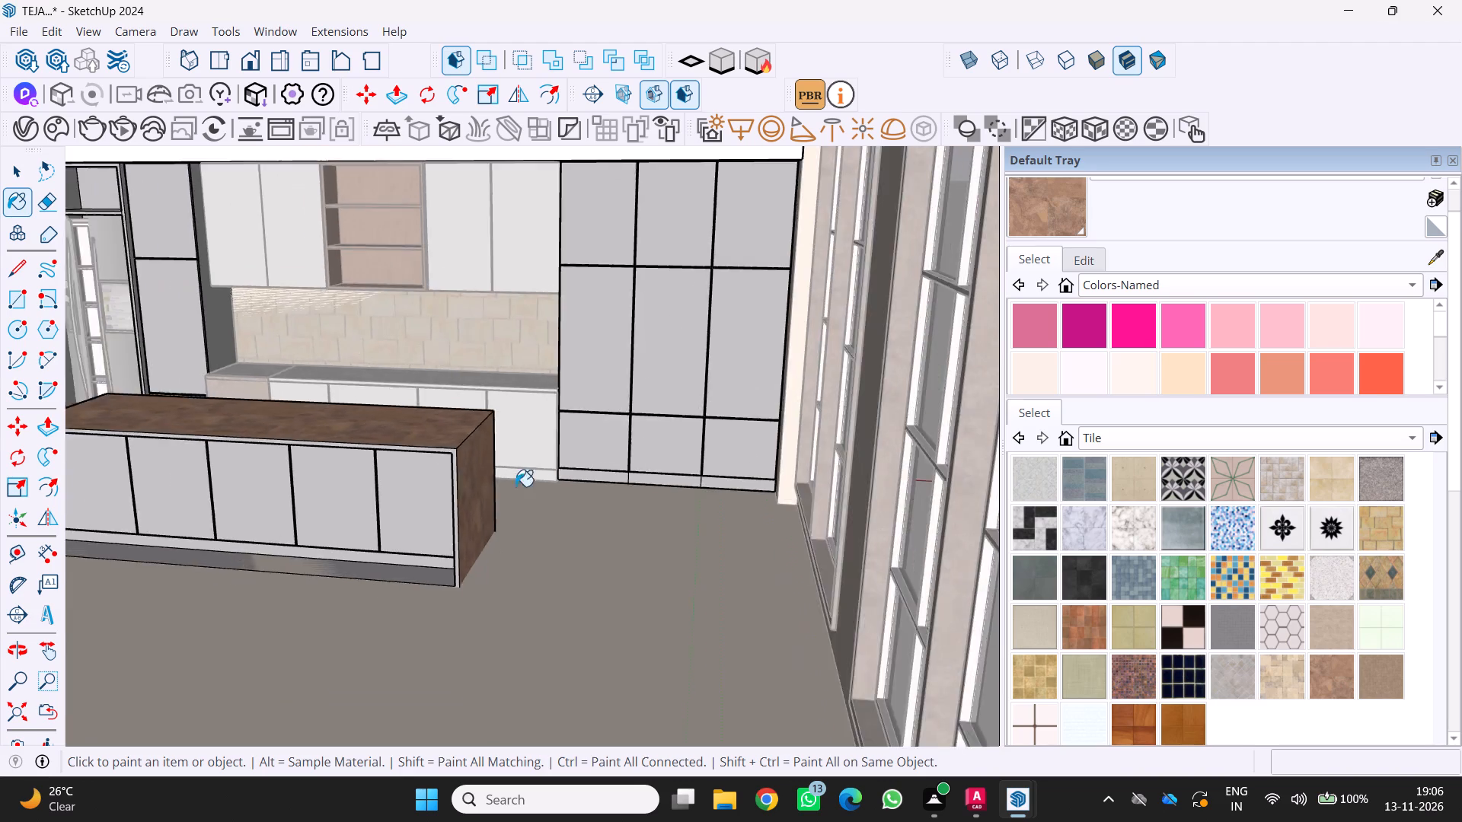
scroll(516, 486, down, 9)
middle_drag(541, 473, 585, 443)
middle_click(591, 438)
middle_drag(596, 435, 607, 429)
scroll(607, 429, down, 4)
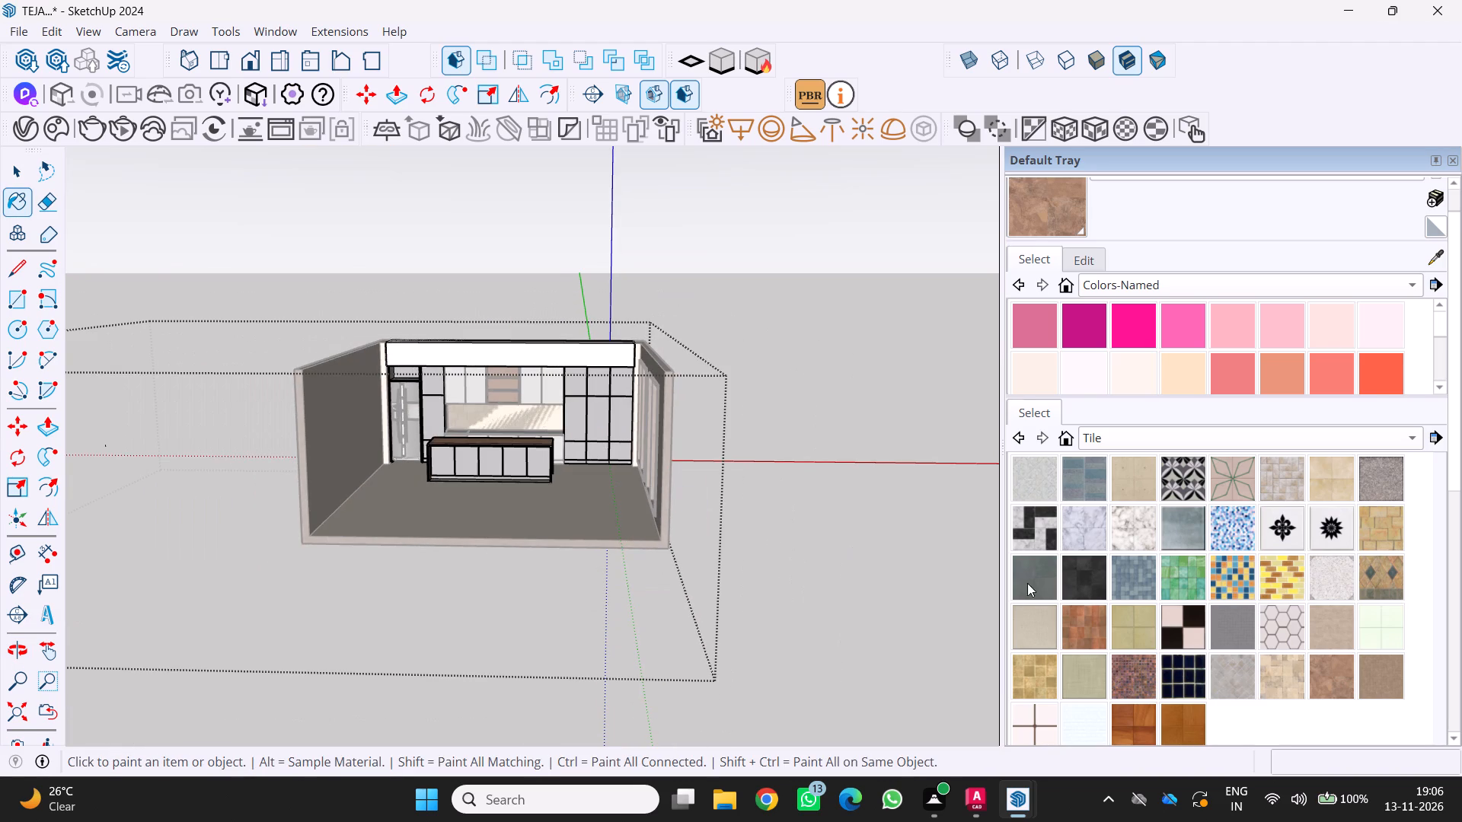
key(space)
click(839, 602)
Examine the island's stone top and end panels and the room's outer wall from several angles.
scroll(828, 597, up, 3)
middle_drag(825, 593, 824, 629)
middle_click(824, 629)
middle_click(823, 631)
scroll(431, 477, up, 8)
middle_drag(600, 435, 631, 460)
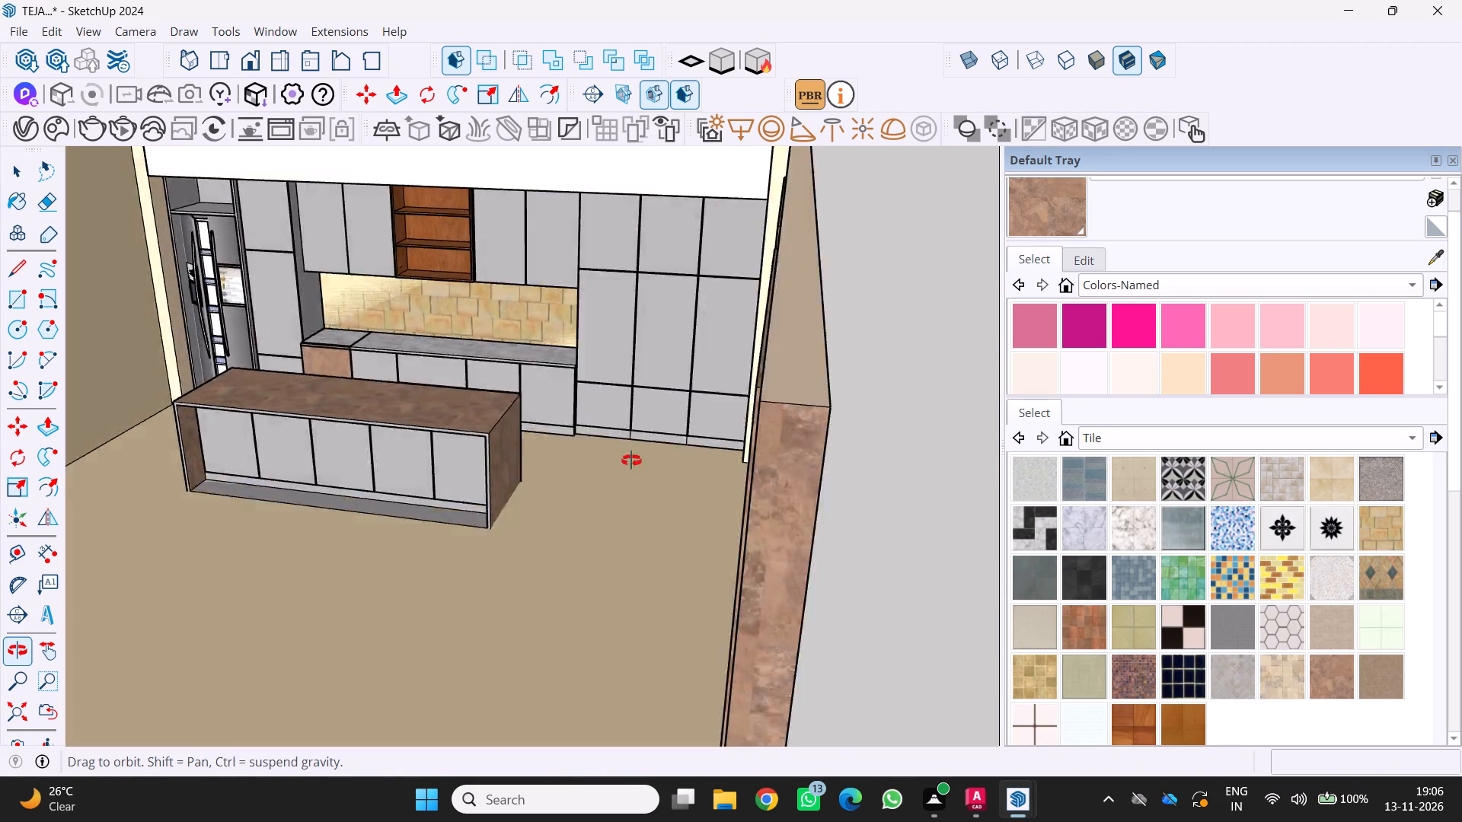
middle_drag(631, 460, 770, 432)
scroll(913, 398, down, 4)
scroll(703, 457, down, 3)
middle_click(682, 459)
middle_drag(677, 454, 658, 423)
scroll(675, 449, up, 1)
middle_drag(658, 422, 623, 391)
middle_click(621, 390)
scroll(573, 384, up, 6)
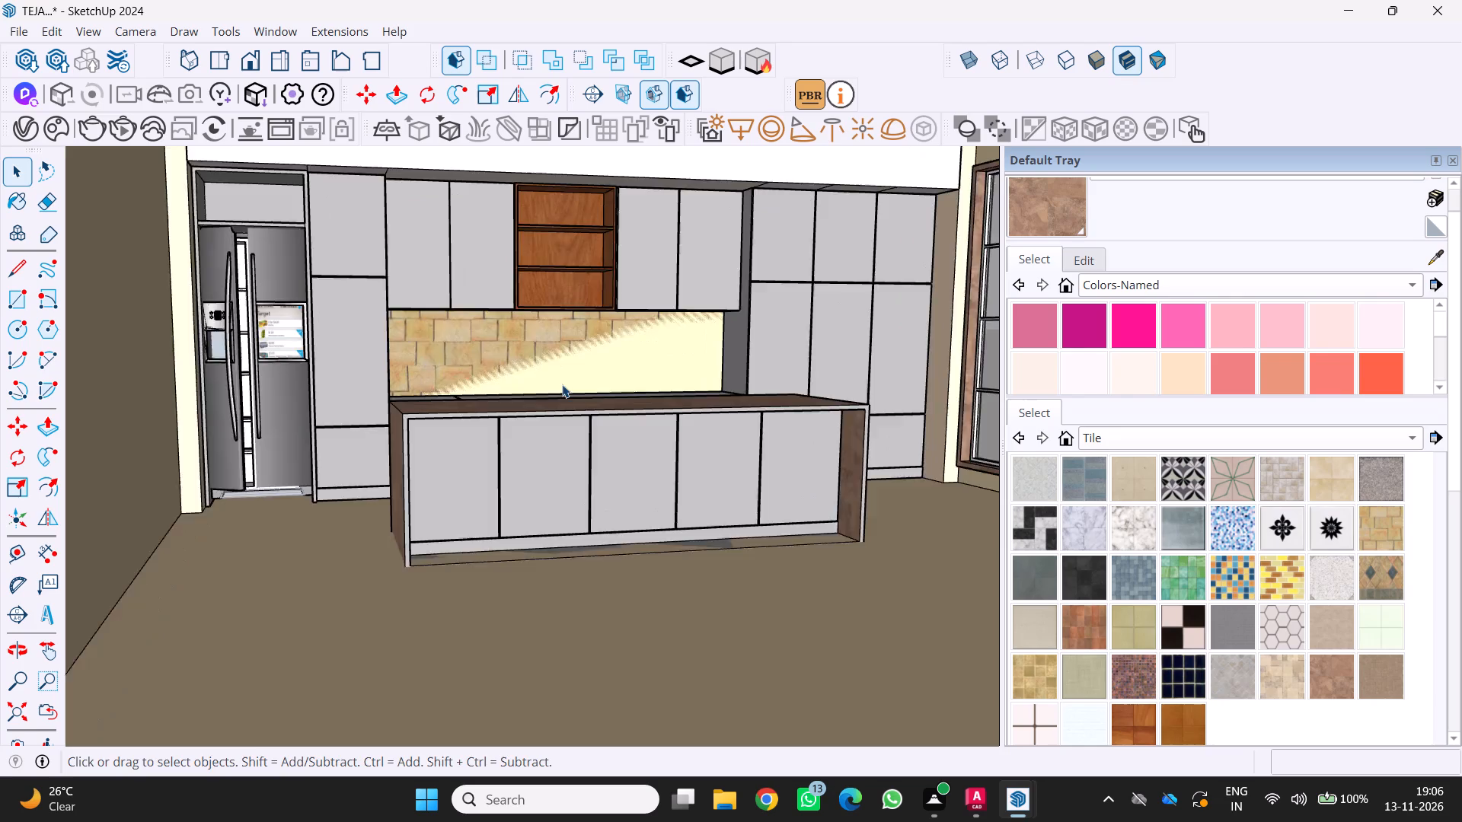
scroll(562, 384, up, 2)
middle_drag(562, 384, 640, 451)
scroll(627, 444, down, 4)
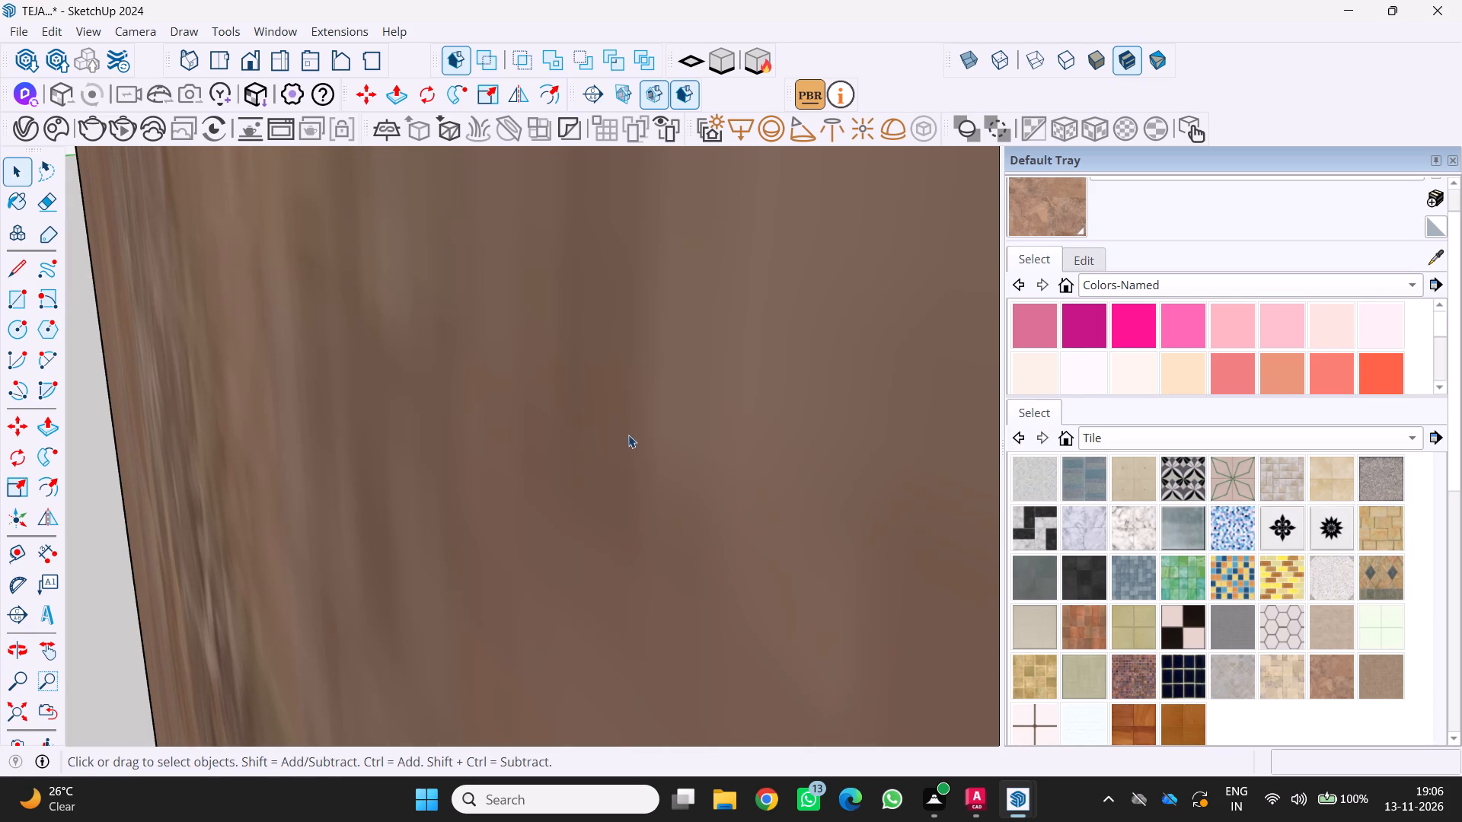
scroll(628, 431, down, 20)
scroll(628, 431, down, 17)
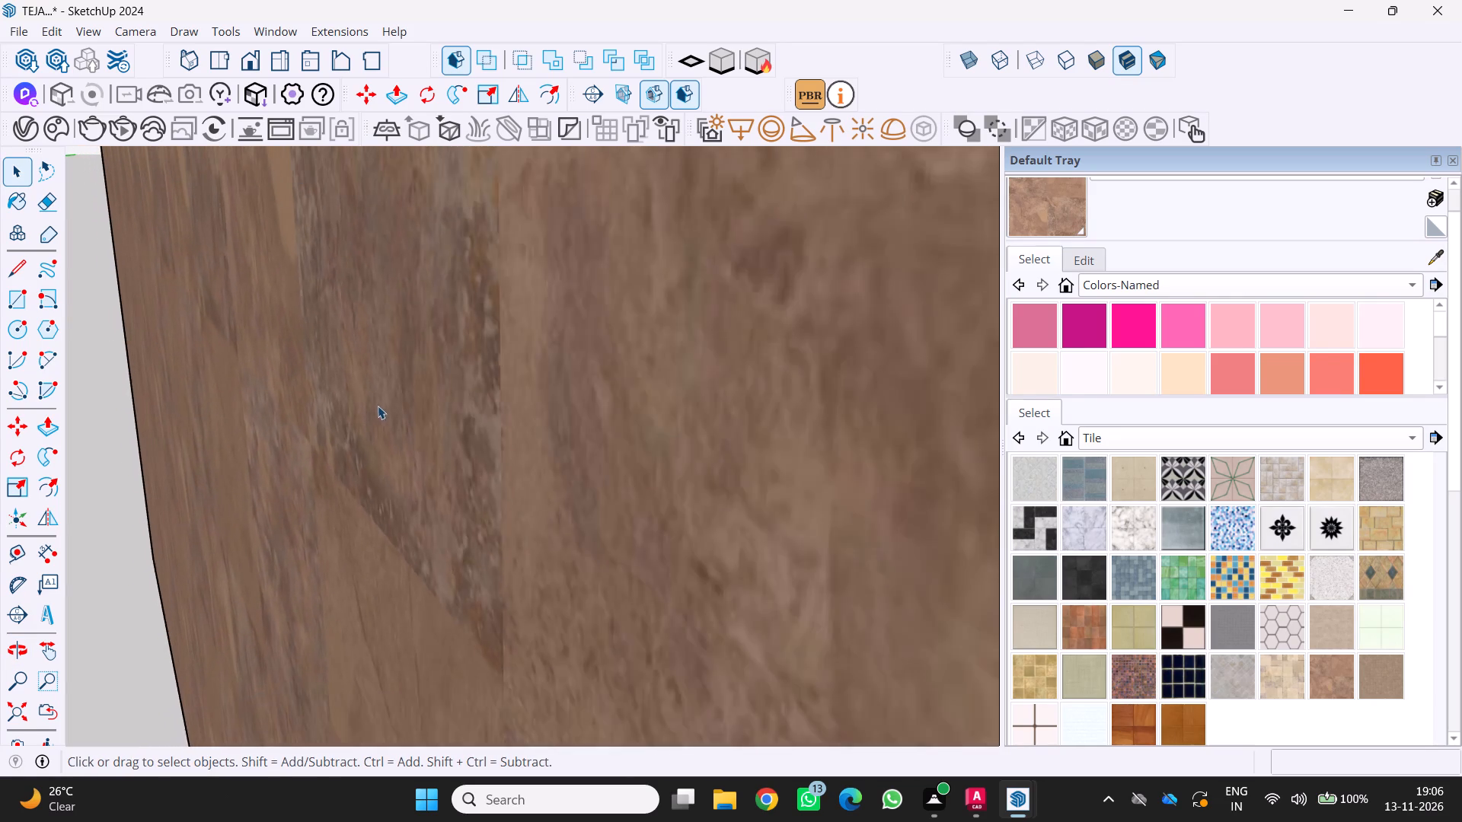
scroll(378, 406, down, 18)
middle_click(388, 399)
middle_drag(379, 403, 315, 425)
scroll(316, 425, up, 1)
scroll(426, 351, down, 6)
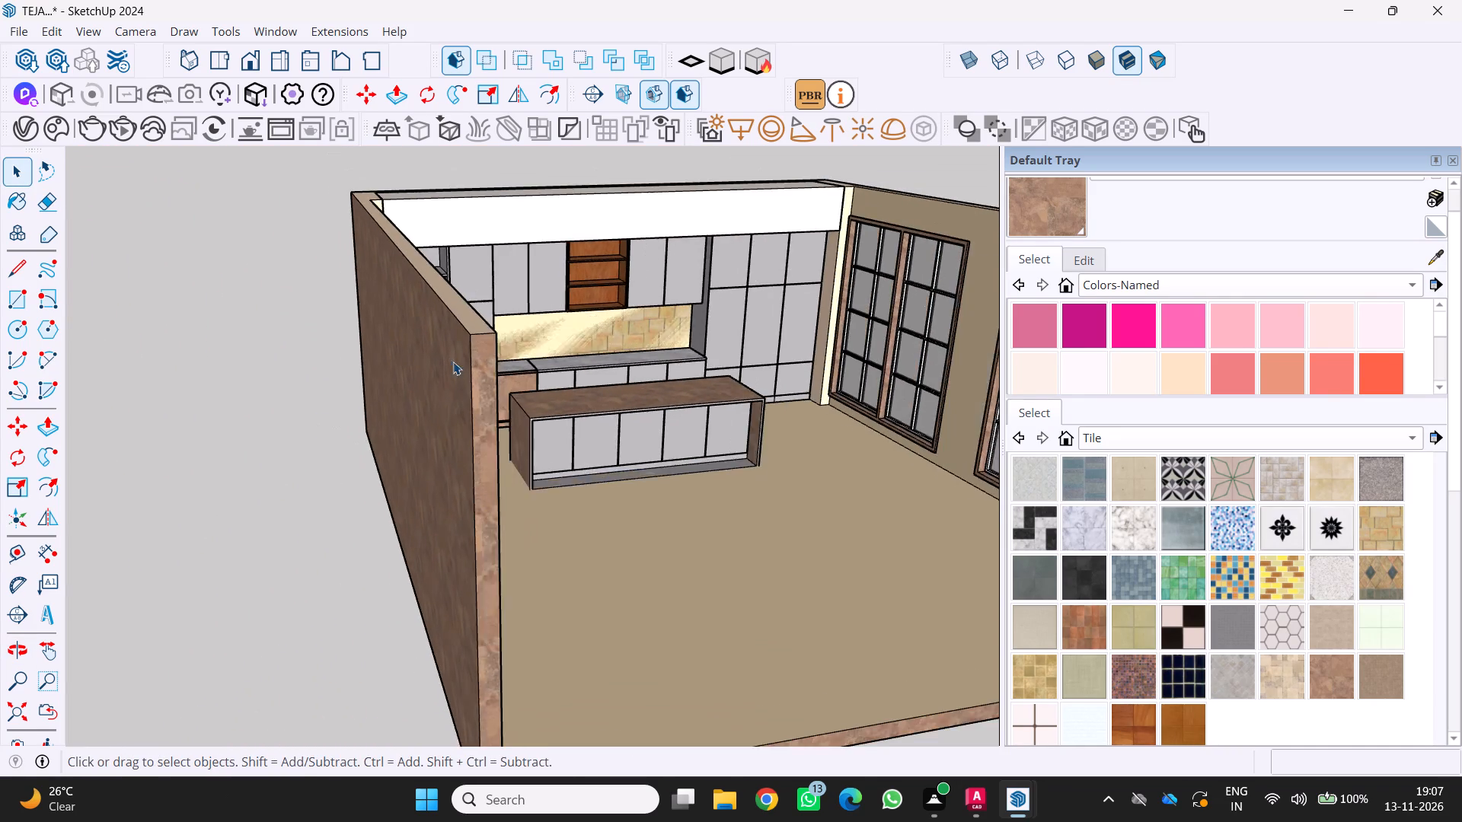
middle_drag(657, 365, 554, 331)
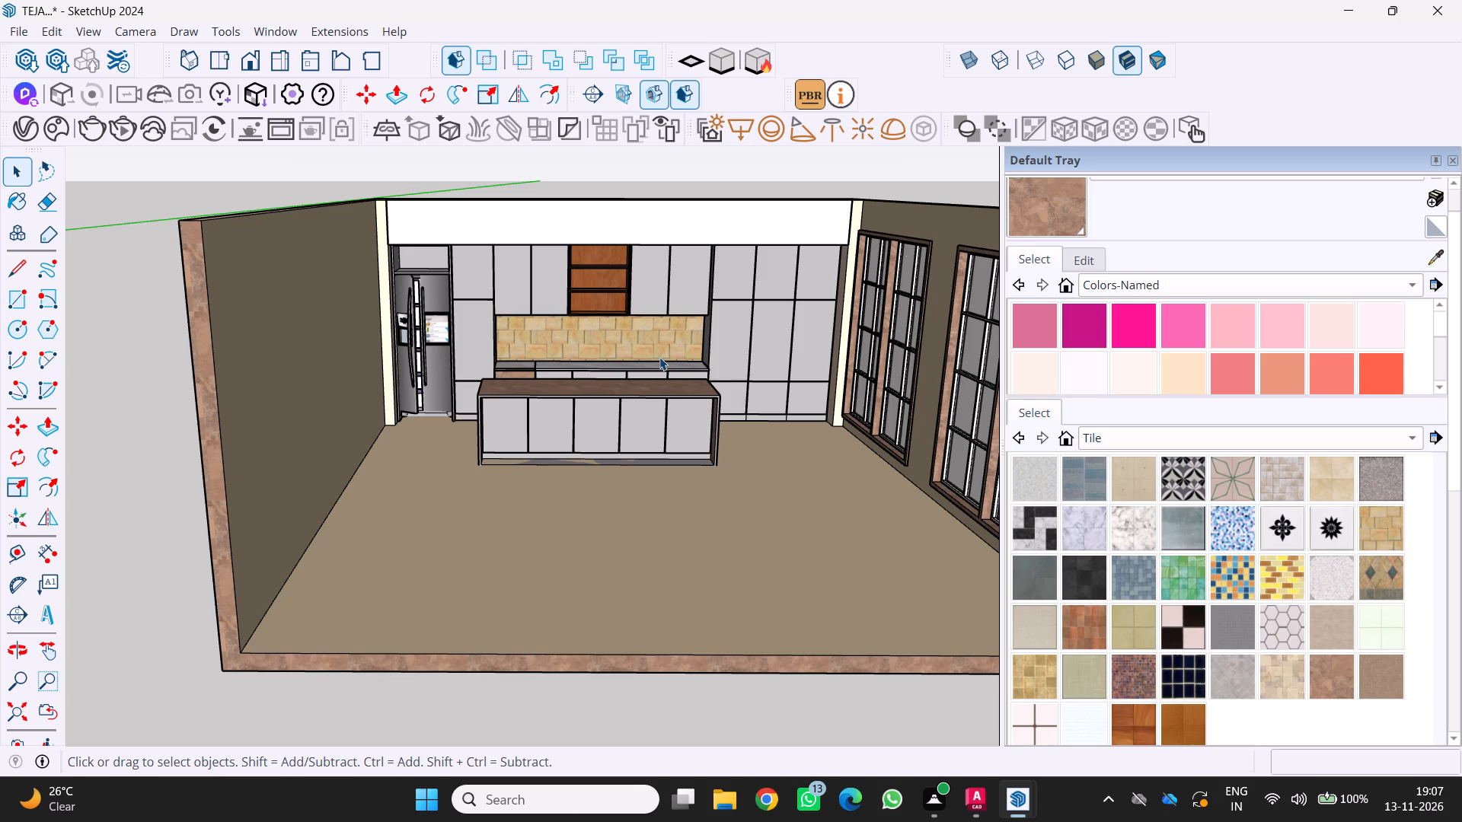
Close the Default Tray to enlarge the modelling view.
click(1455, 158)
key(space)
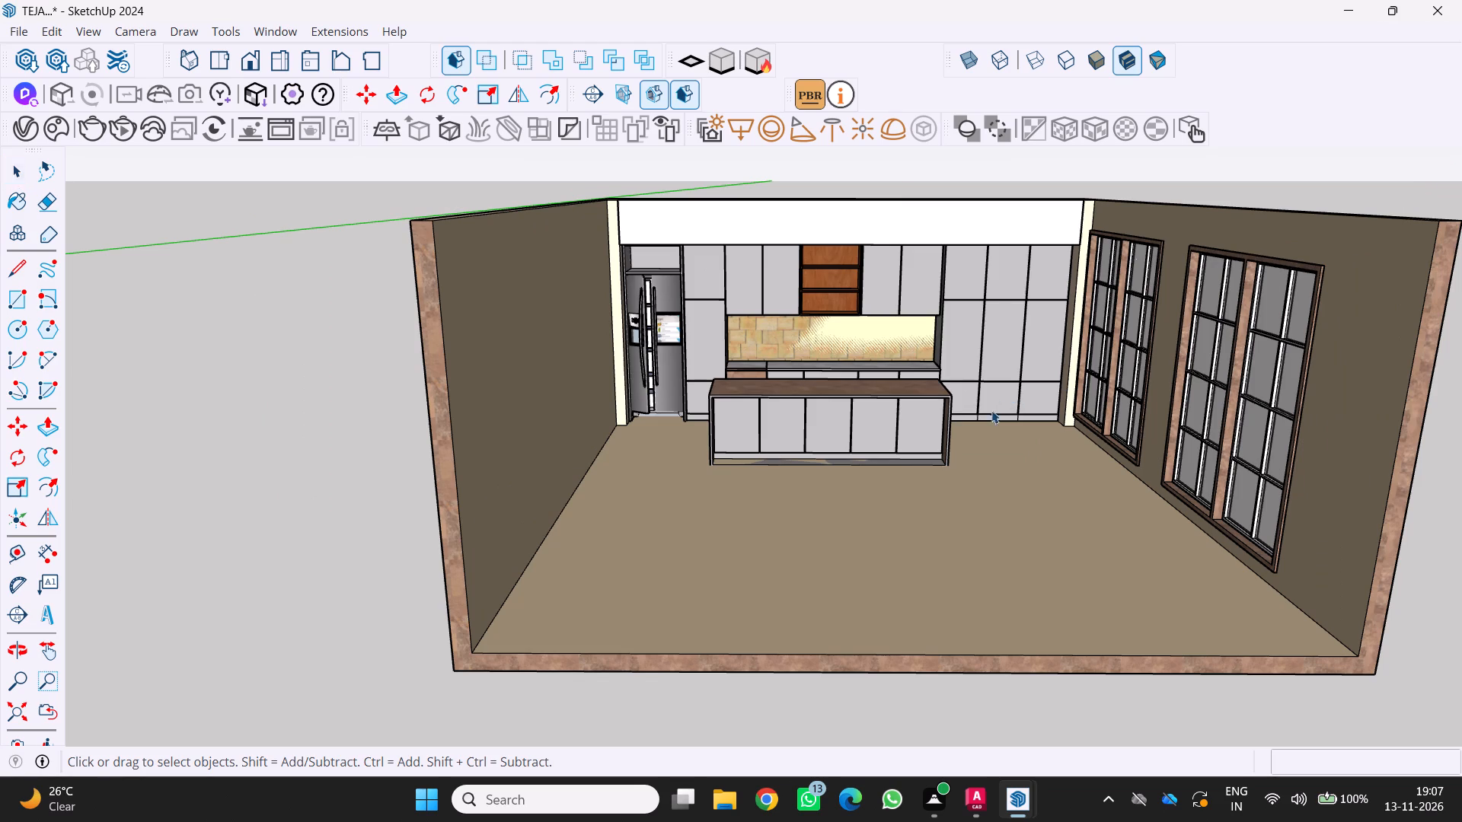
Review the materials of the whole kitchen, from the island and worktops to the cabinets and windows, from several angles.
click(330, 561)
scroll(384, 570, up, 2)
middle_drag(385, 571, 339, 573)
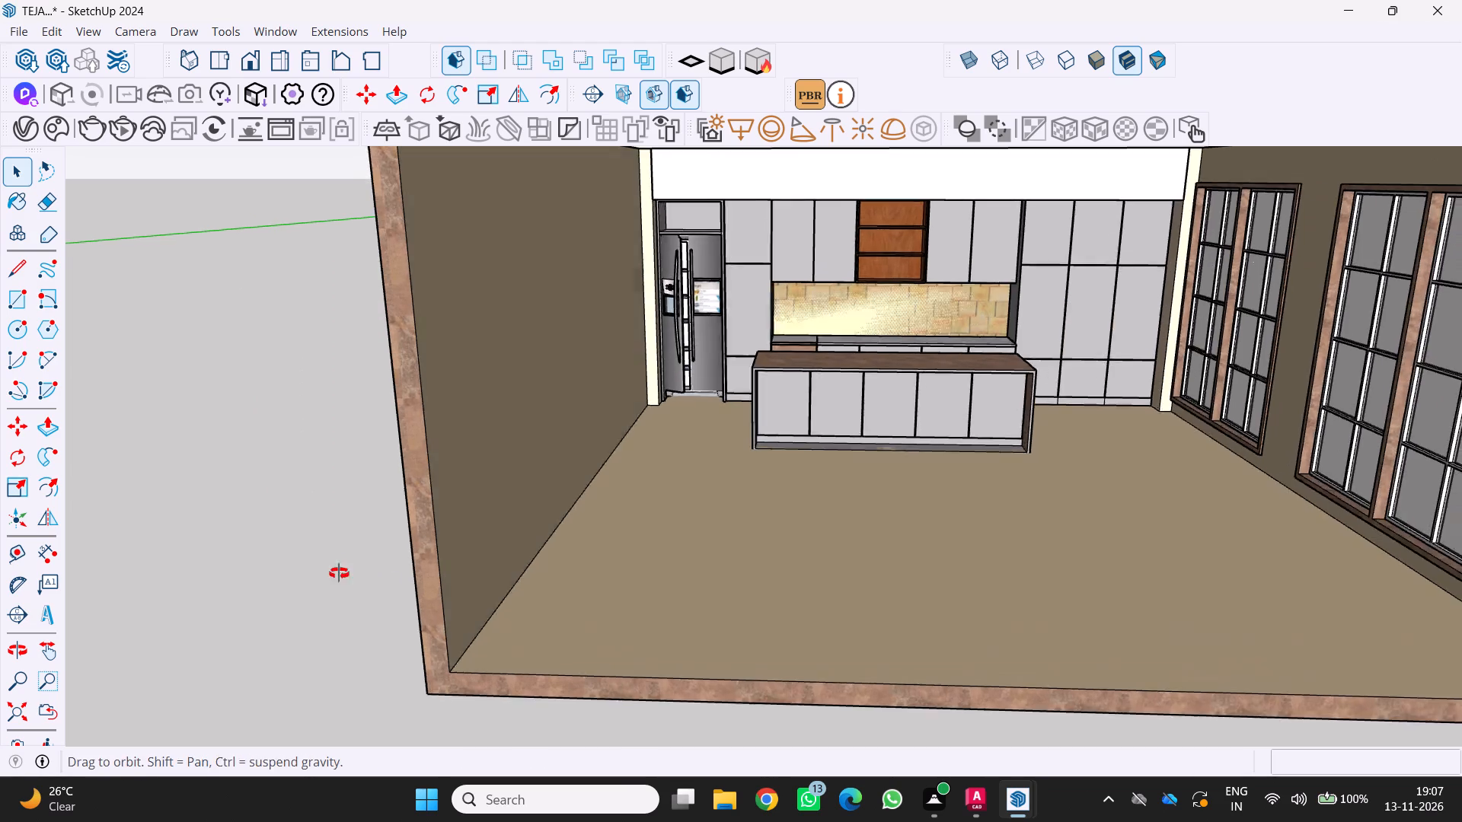
middle_drag(339, 573, 295, 581)
scroll(295, 581, down, 8)
middle_drag(309, 581, 441, 531)
scroll(428, 514, down, 5)
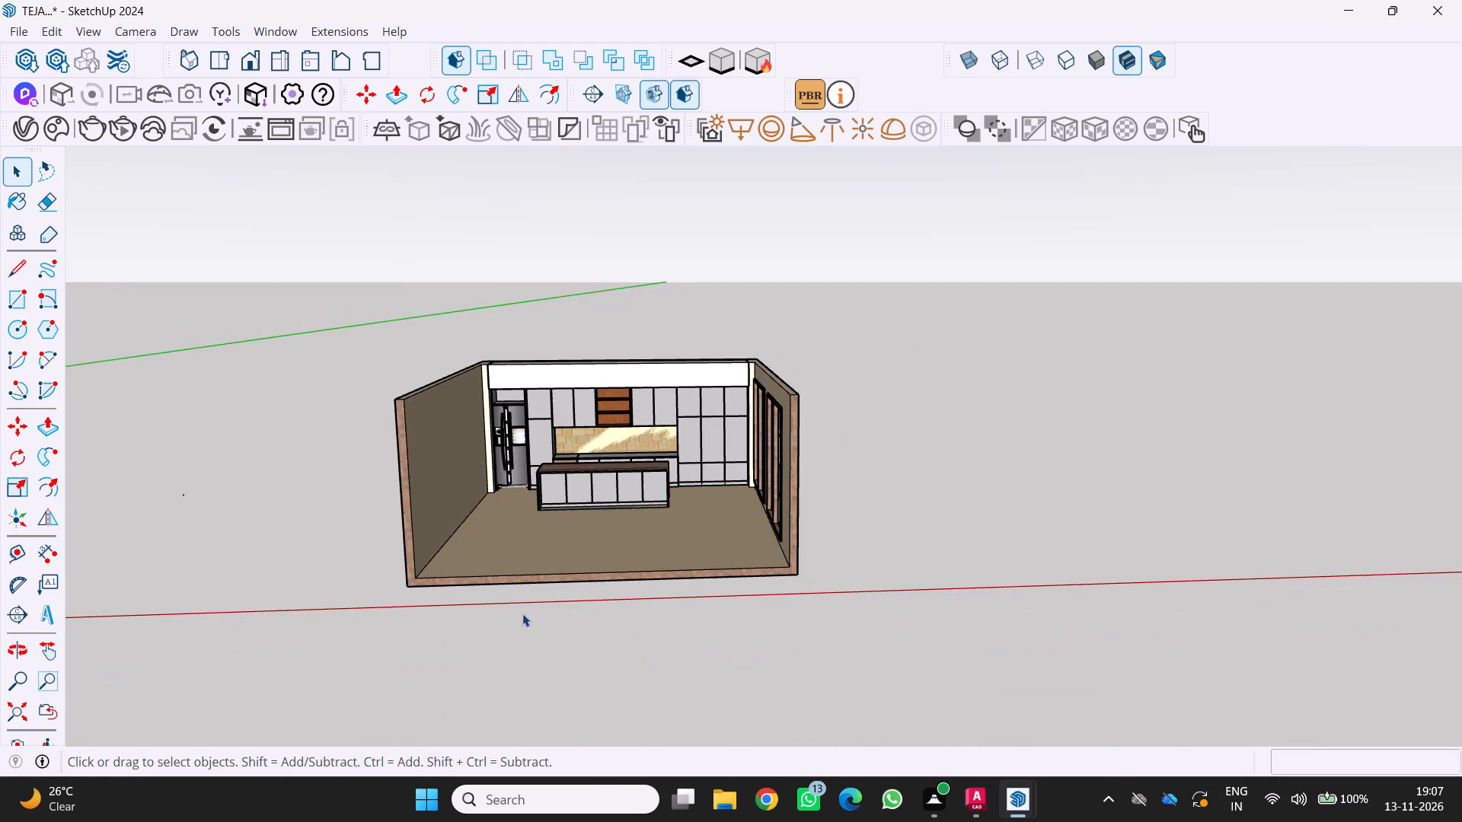
key(space)
click(524, 638)
scroll(528, 622, up, 3)
middle_drag(542, 575, 535, 588)
middle_drag(528, 604, 500, 646)
scroll(501, 645, up, 9)
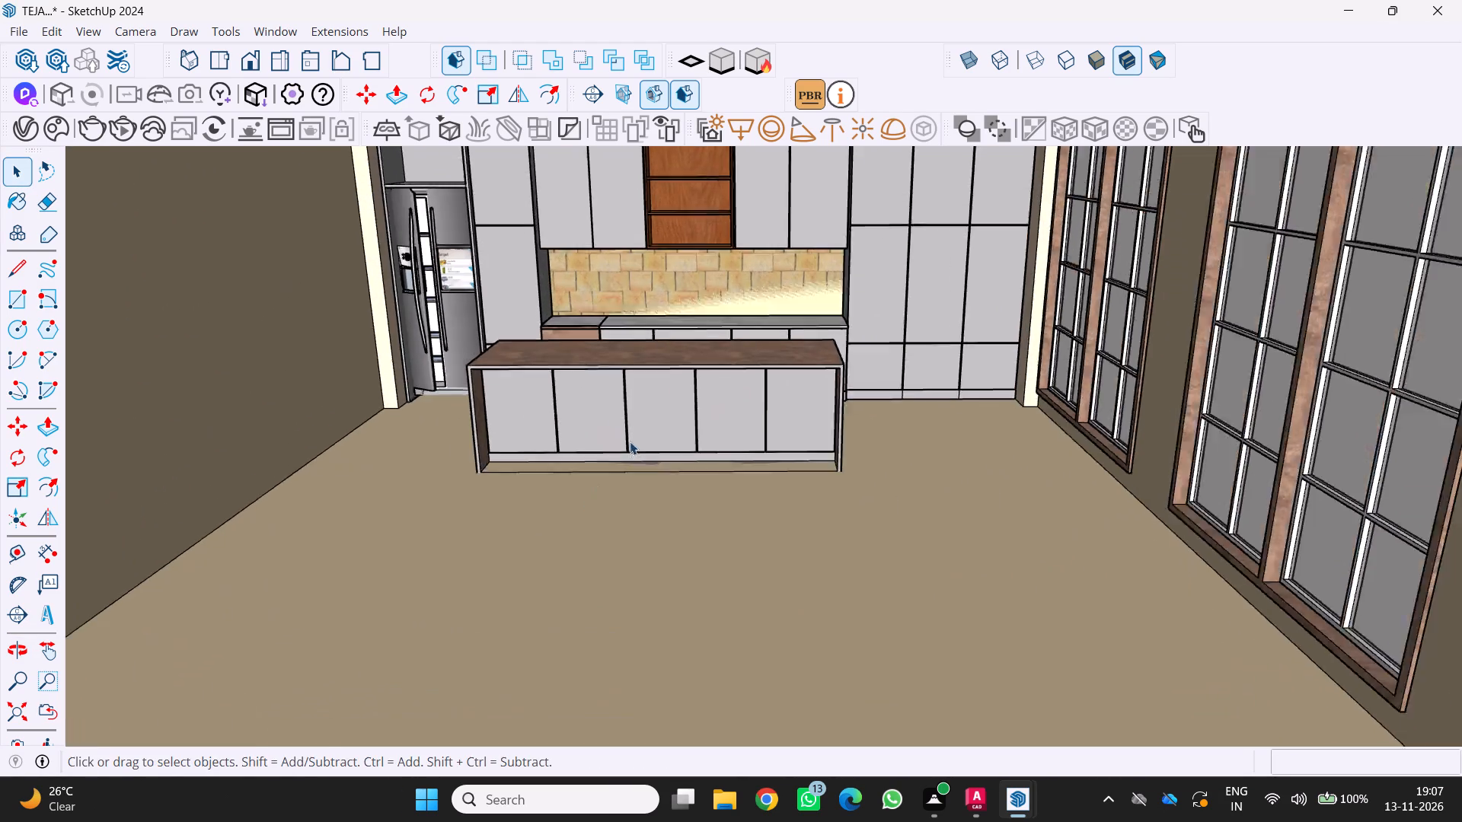
scroll(630, 441, up, 1)
middle_click(618, 456)
middle_drag(615, 460, 758, 470)
middle_click(758, 468)
middle_click(758, 468)
middle_click(758, 468)
scroll(758, 468, down, 5)
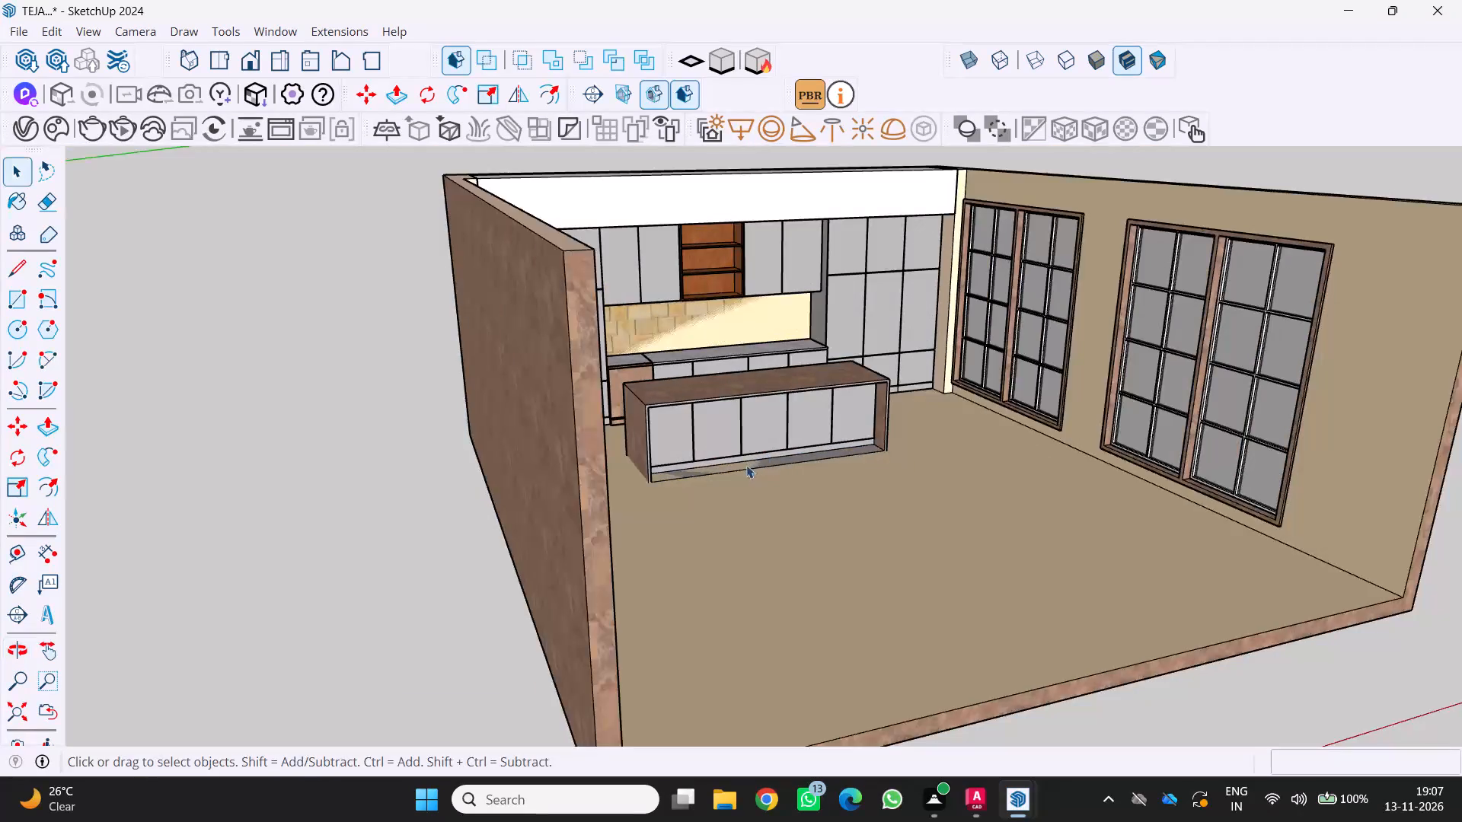
middle_drag(739, 464, 707, 435)
scroll(711, 434, up, 2)
middle_drag(713, 435, 690, 482)
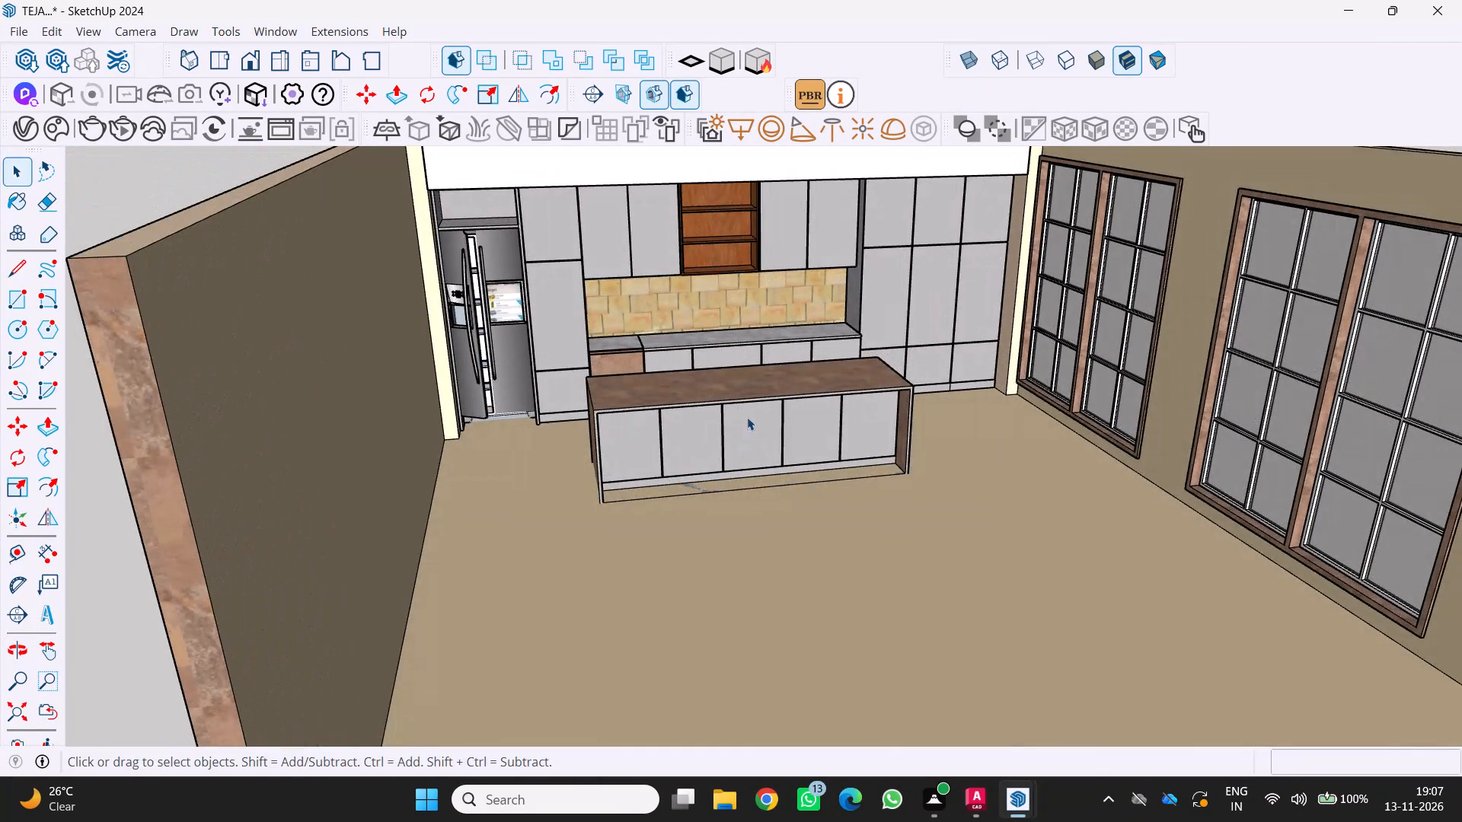
scroll(739, 412, up, 1)
middle_click(736, 404)
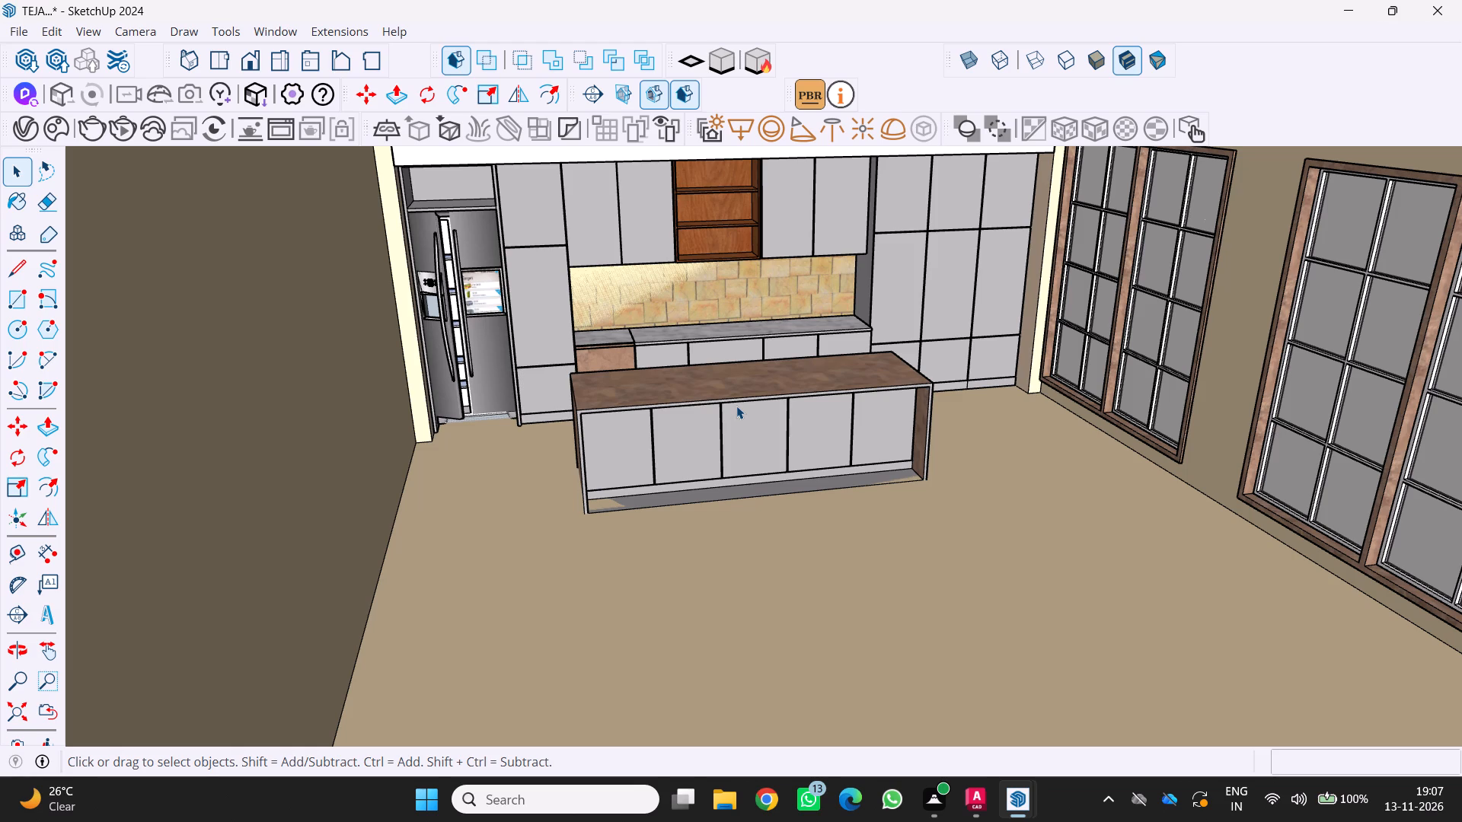
middle_drag(803, 427, 812, 473)
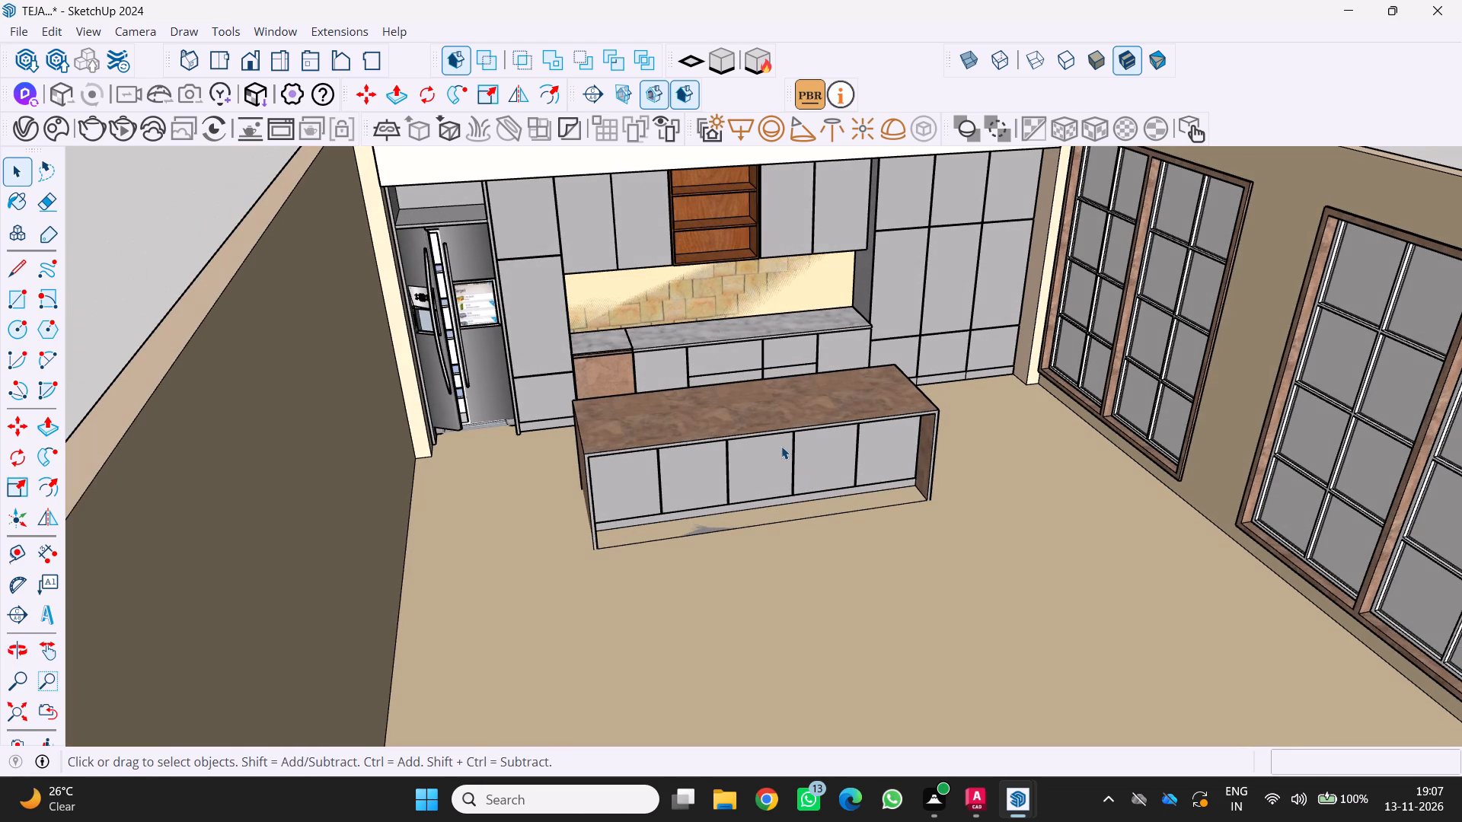
scroll(754, 444, up, 4)
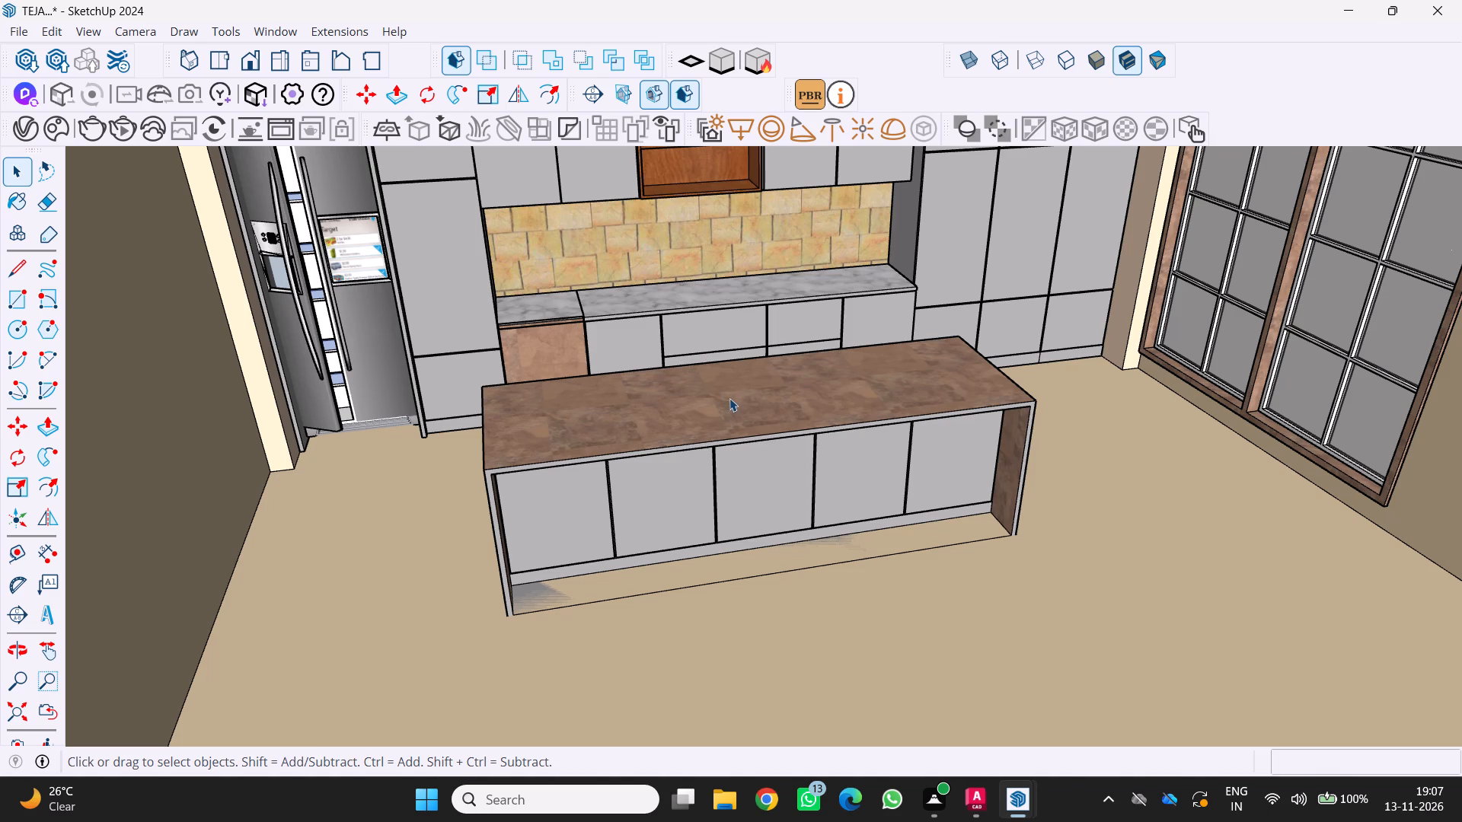
scroll(737, 412, down, 4)
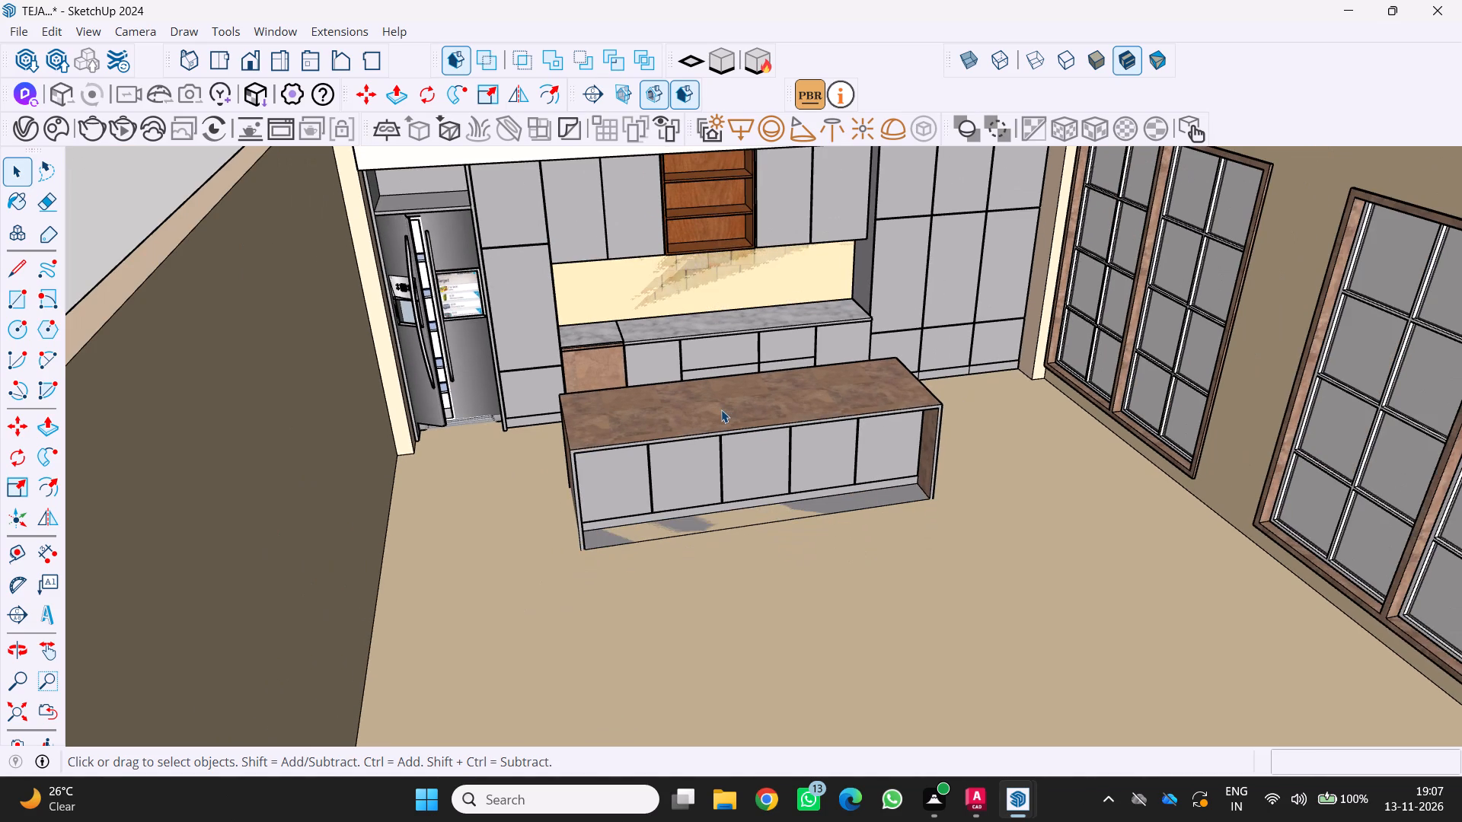
scroll(715, 413, down, 3)
middle_drag(645, 434, 582, 412)
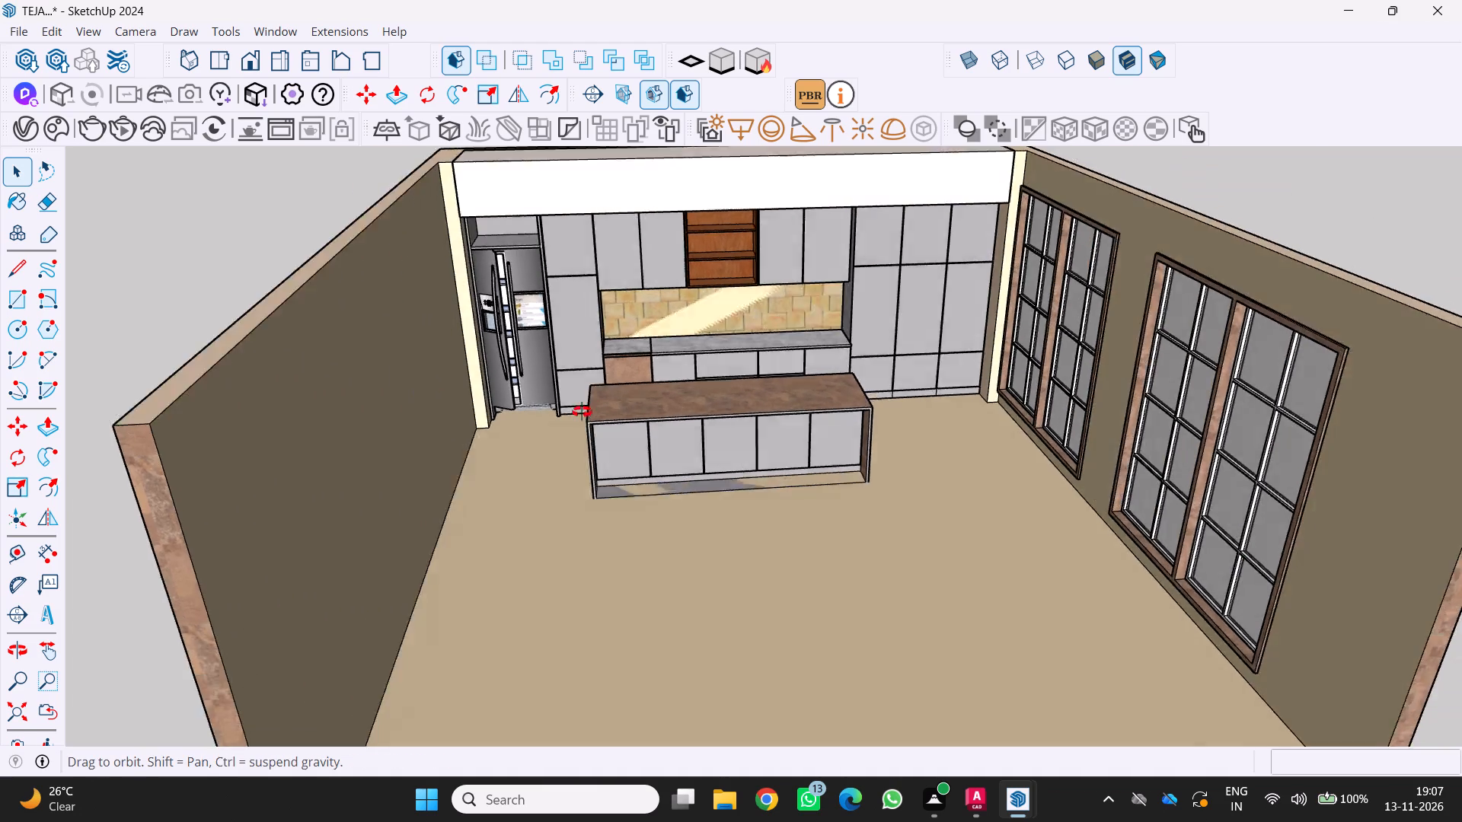
middle_drag(582, 412, 547, 394)
Paint the stone-tiled front of the base cabinet nearest the fridge medium grey from the Colors collection and leave the group.
scroll(650, 348, up, 15)
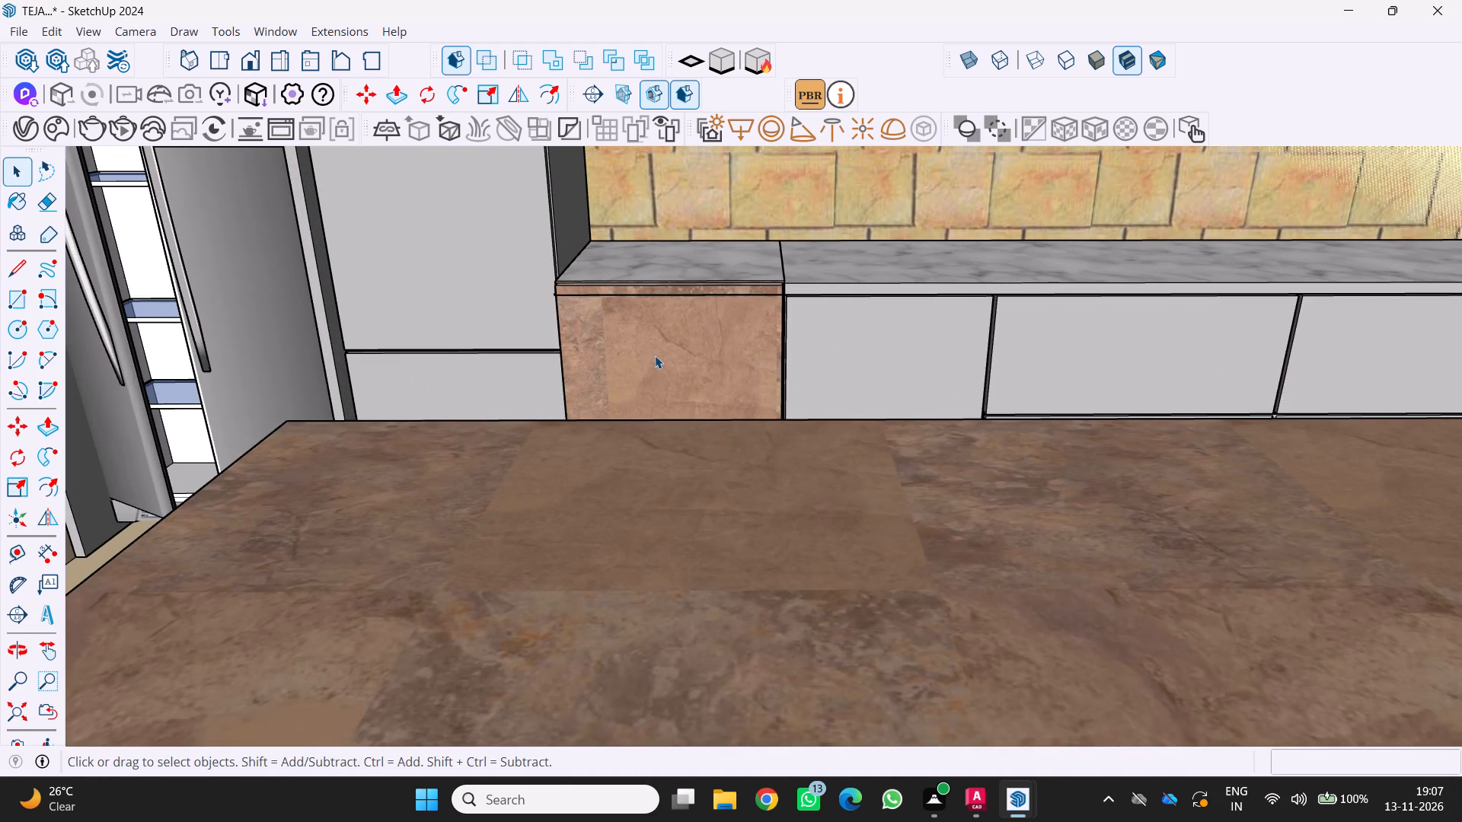
click(653, 357)
click(644, 361)
click(644, 361)
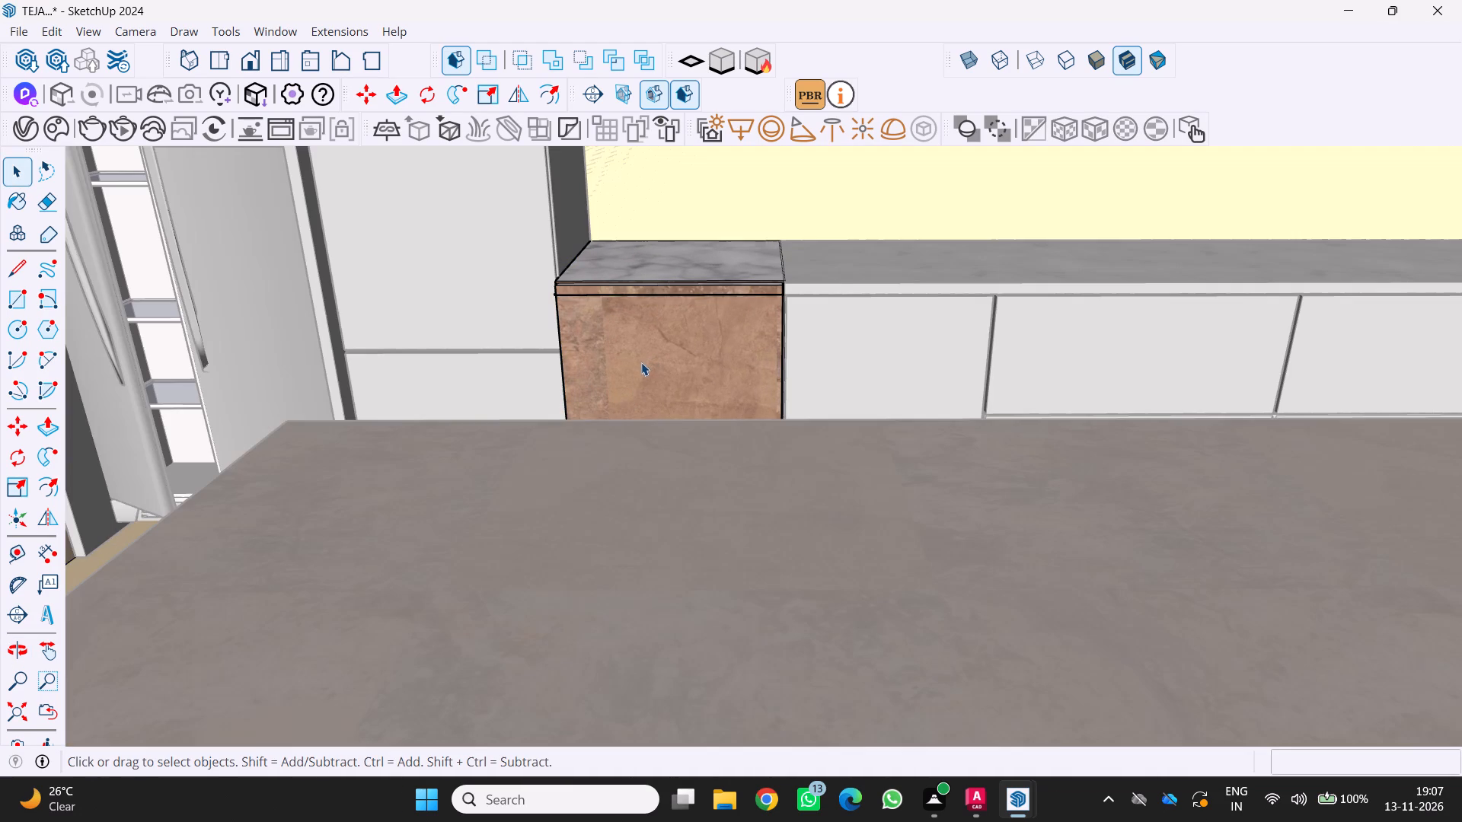
click(639, 362)
click(637, 362)
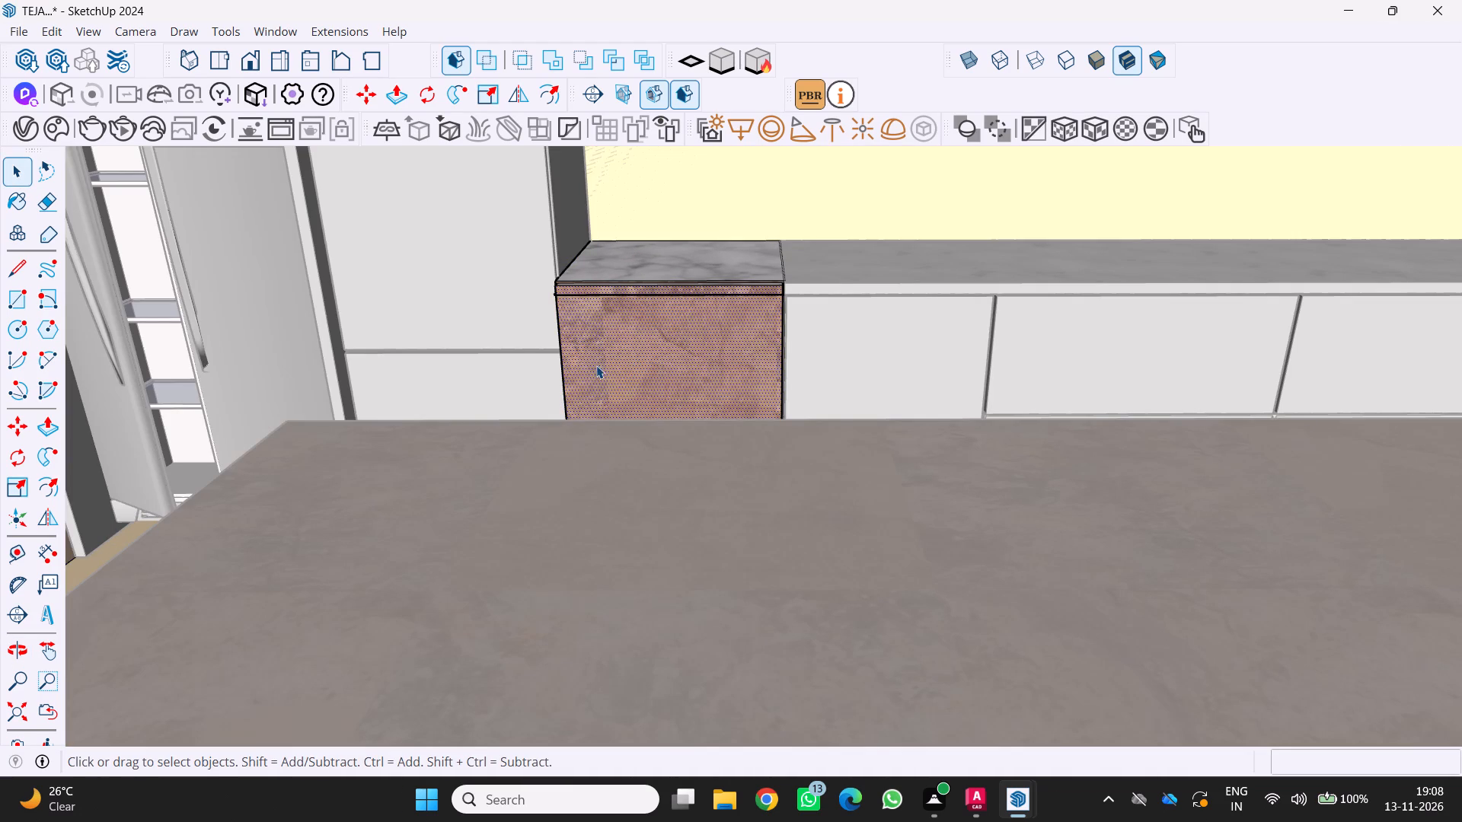
key(b)
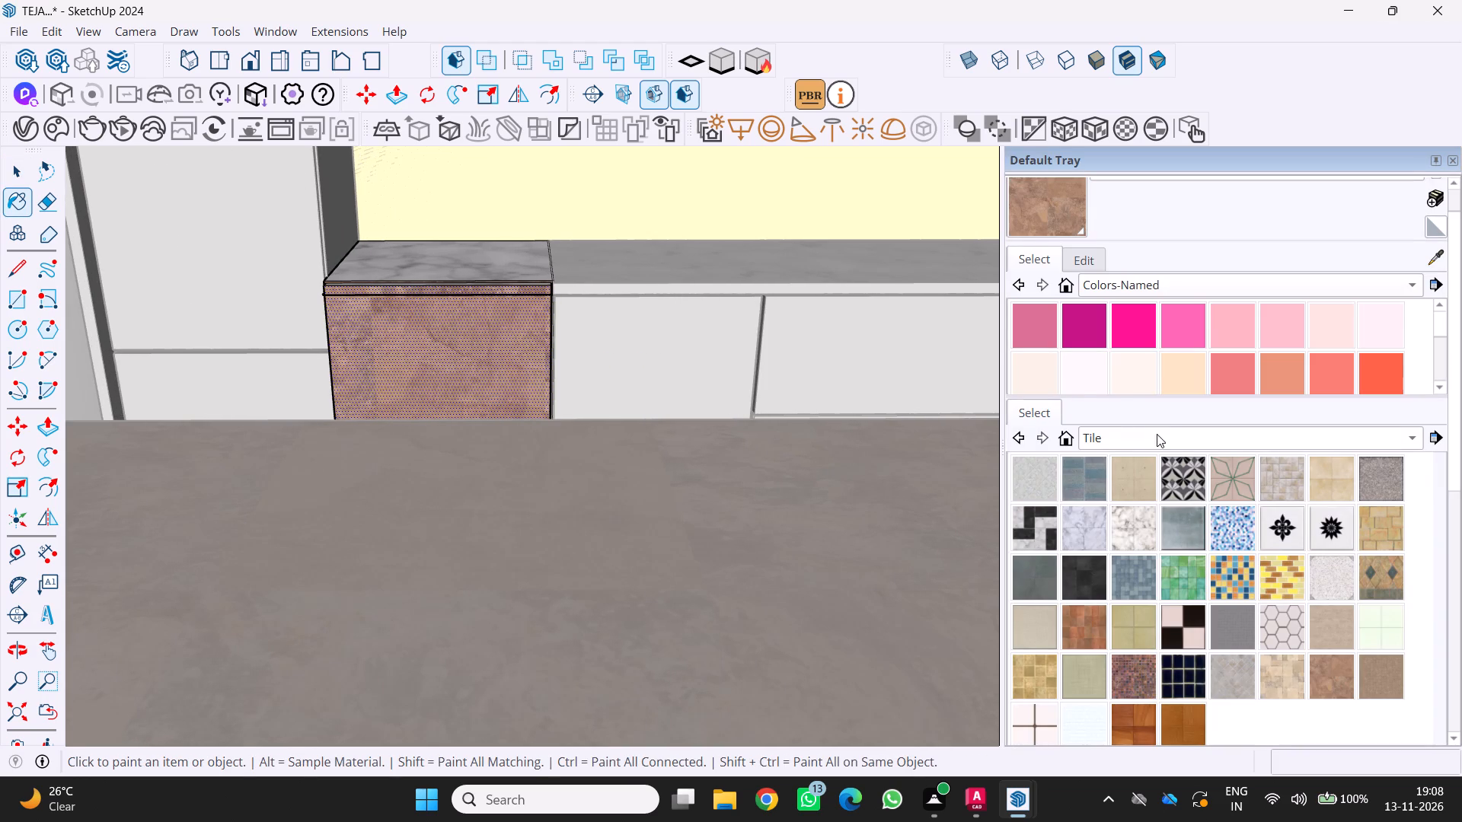
click(1155, 435)
click(1109, 290)
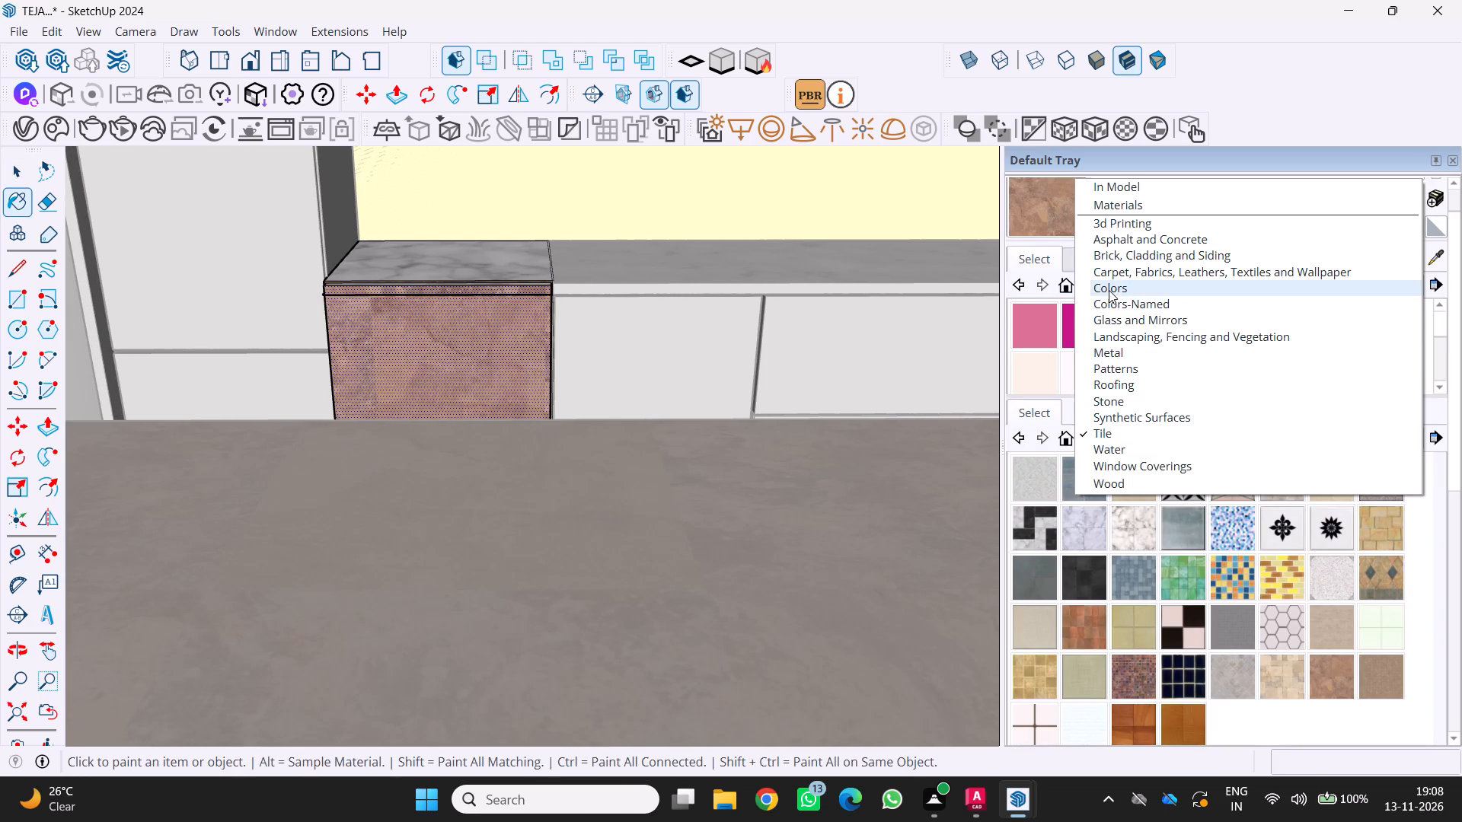
scroll(1144, 530, down, 7)
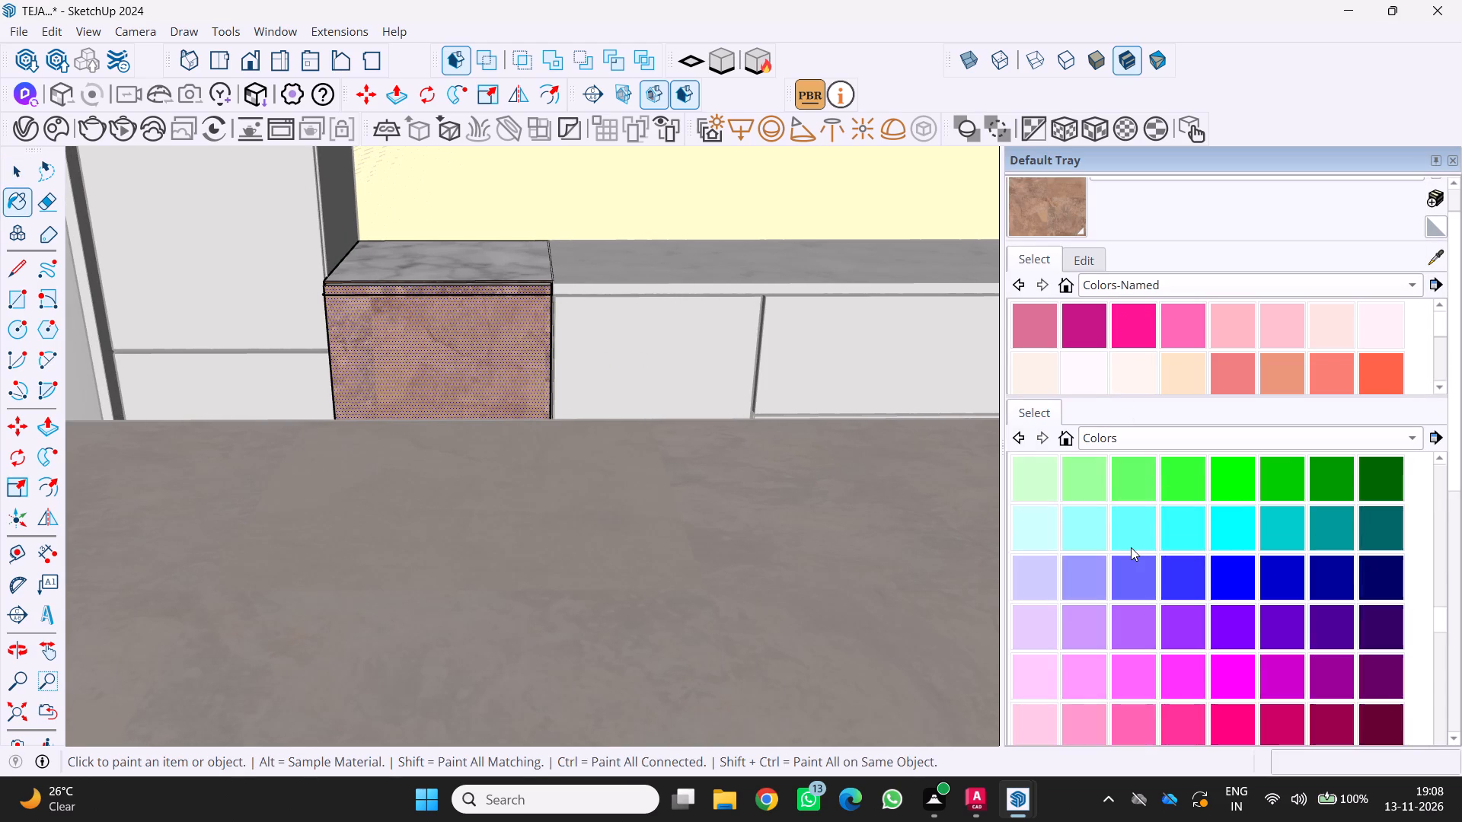
scroll(1127, 550, down, 4)
click(1172, 573)
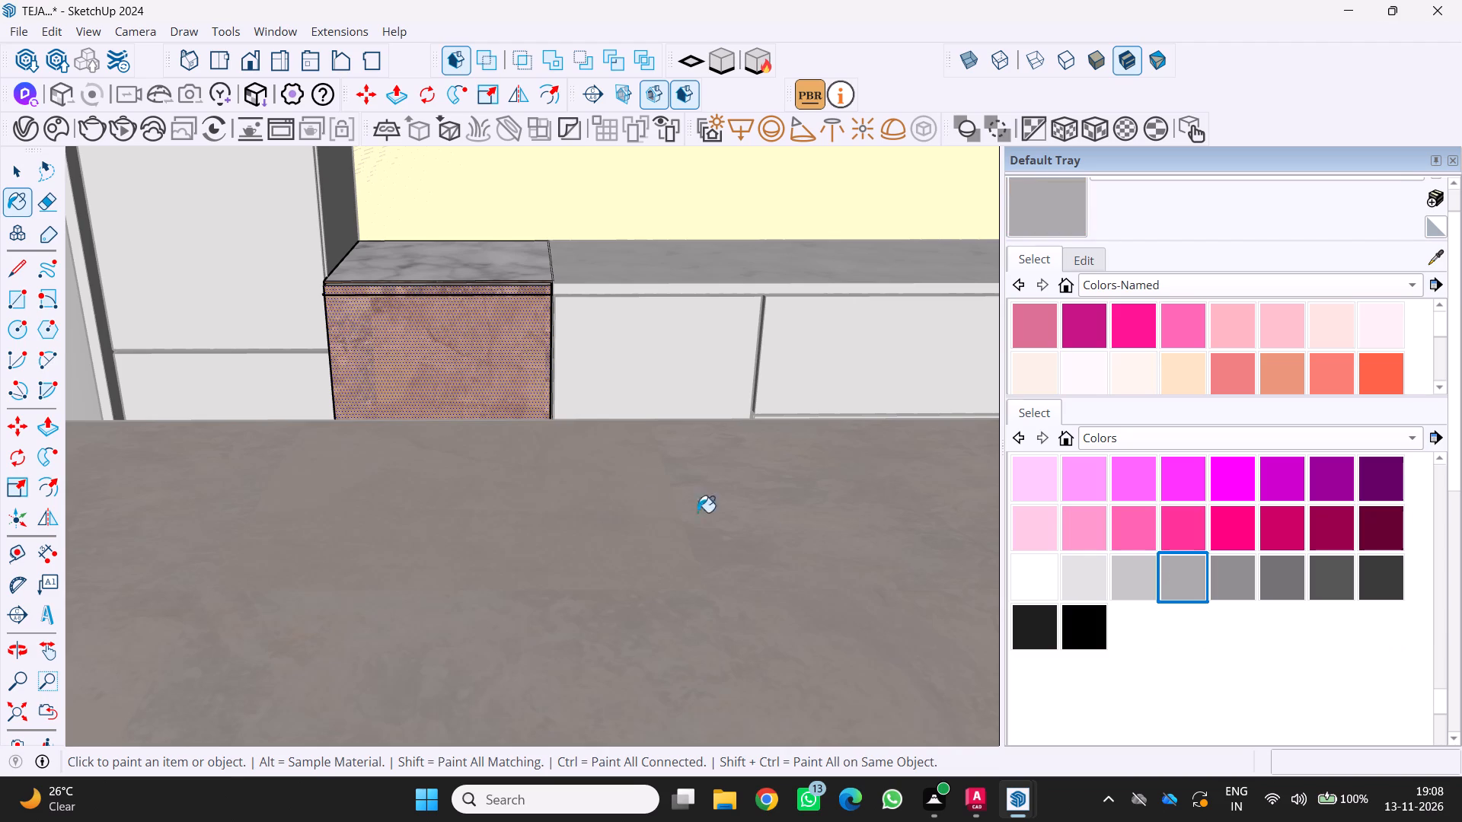
click(485, 368)
scroll(480, 346, up, 2)
scroll(482, 342, down, 9)
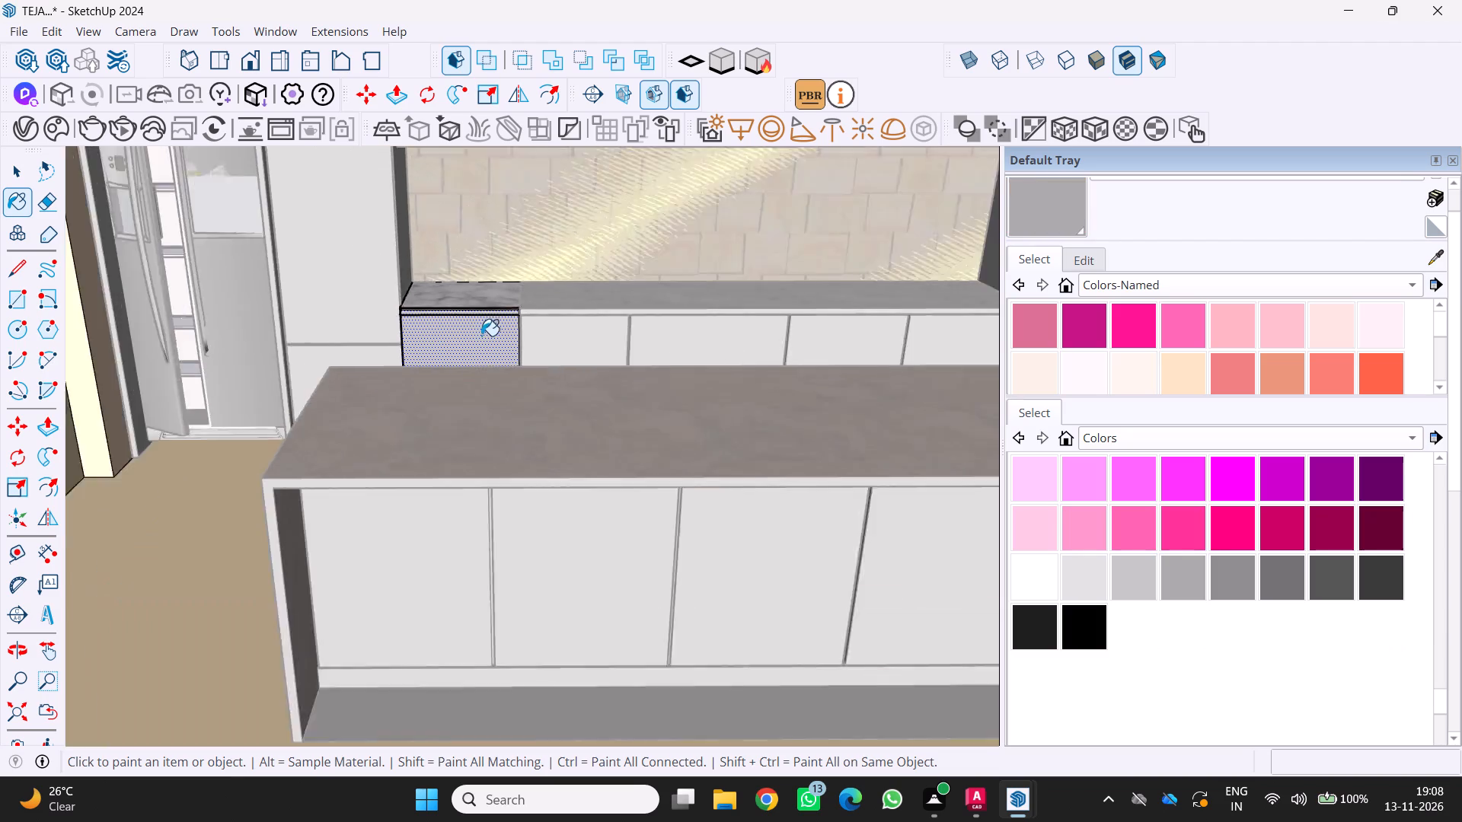
scroll(481, 336, down, 11)
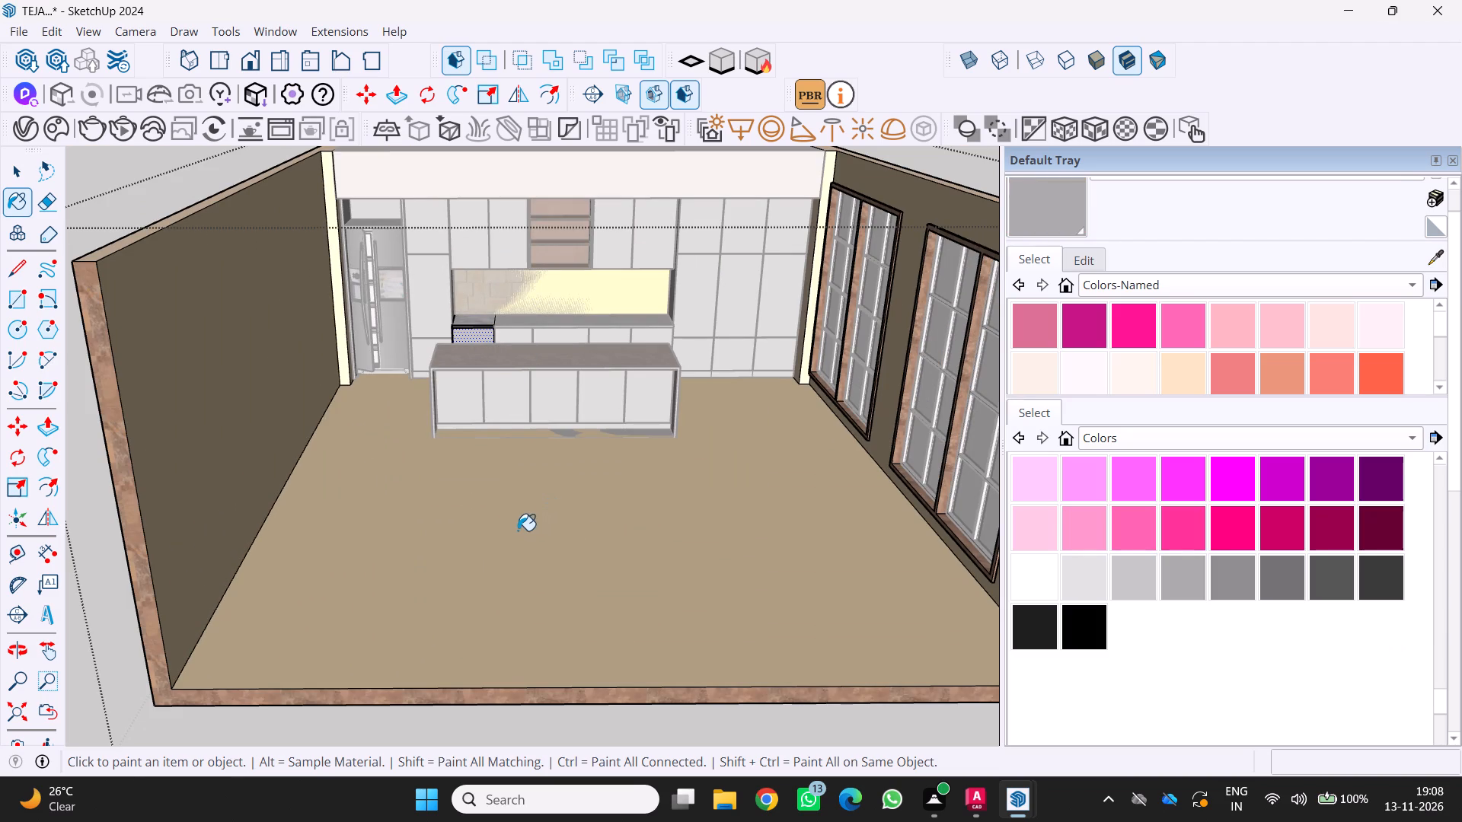
key(space)
key(space)
click(378, 454)
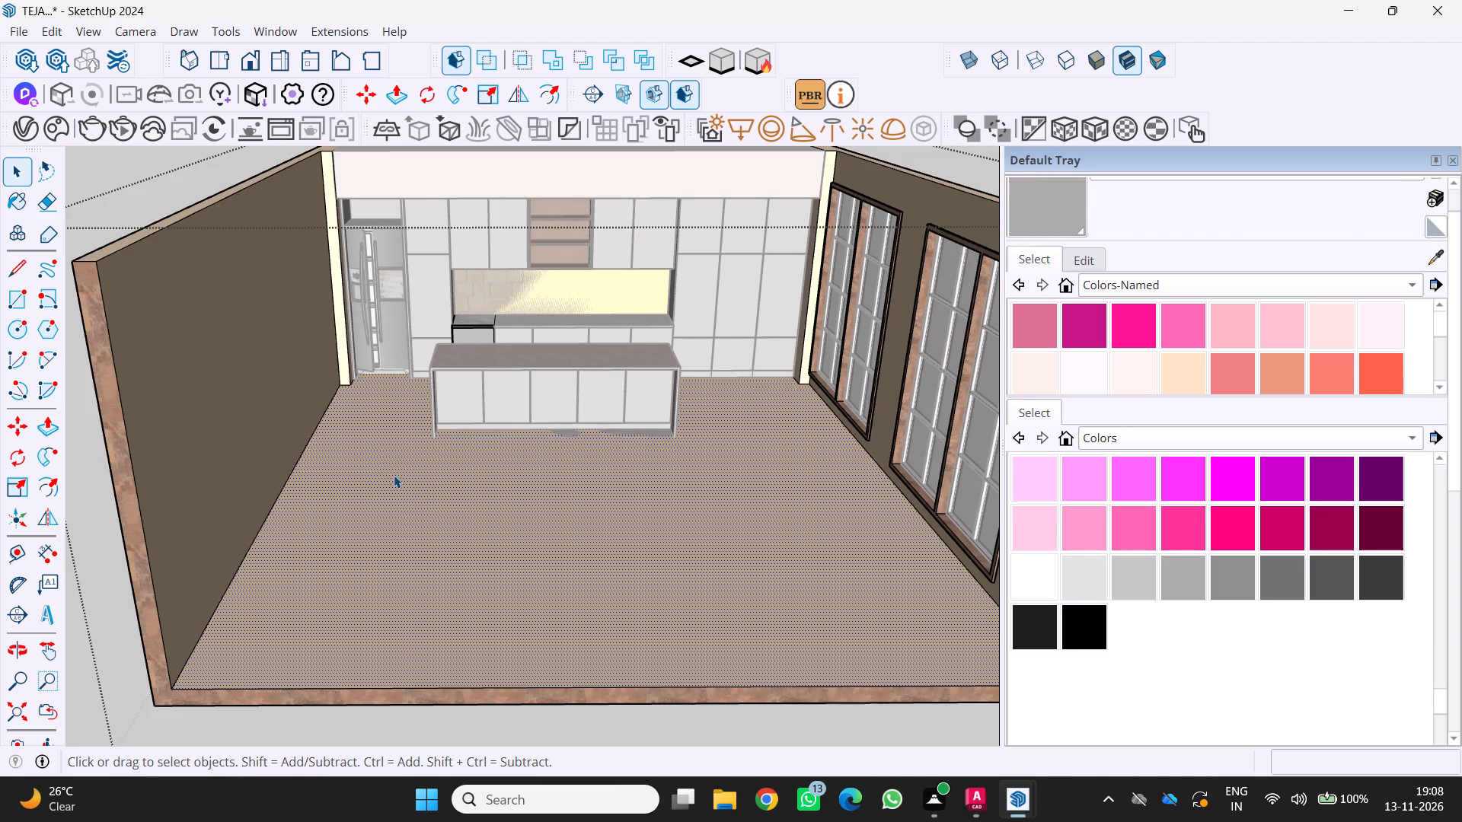
middle_click(442, 501)
scroll(442, 501, down, 4)
middle_click(442, 502)
click(191, 520)
Paint the leftover stone-tiled edge strip between that base cabinet's front and its marble worktop with the same medium grey.
scroll(353, 403, up, 3)
middle_drag(464, 370, 434, 397)
middle_drag(401, 419, 378, 432)
scroll(470, 311, up, 13)
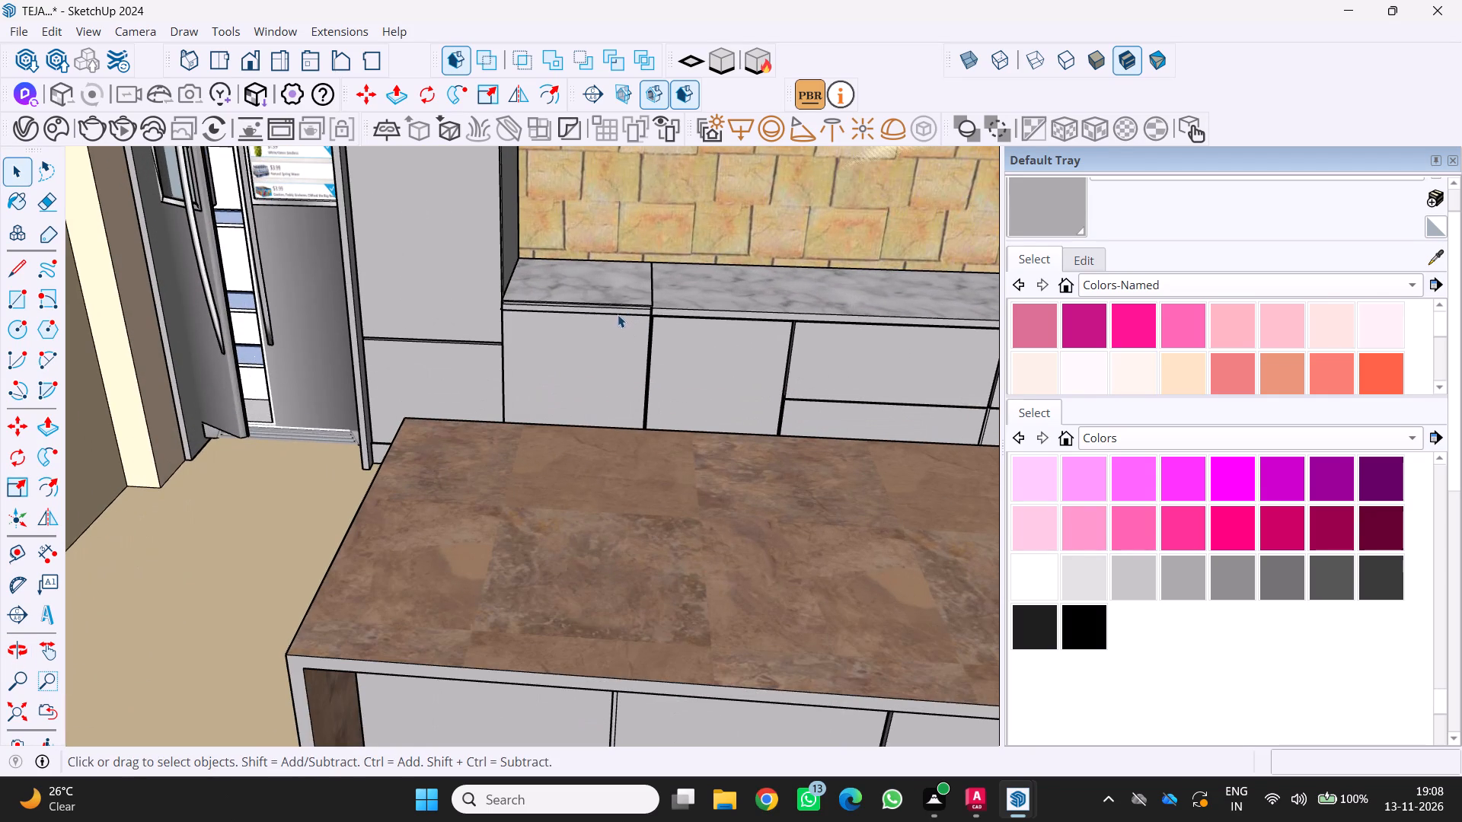
middle_drag(604, 306, 522, 294)
middle_click(520, 294)
scroll(758, 278, up, 7)
middle_drag(559, 320, 573, 358)
middle_drag(572, 361, 561, 379)
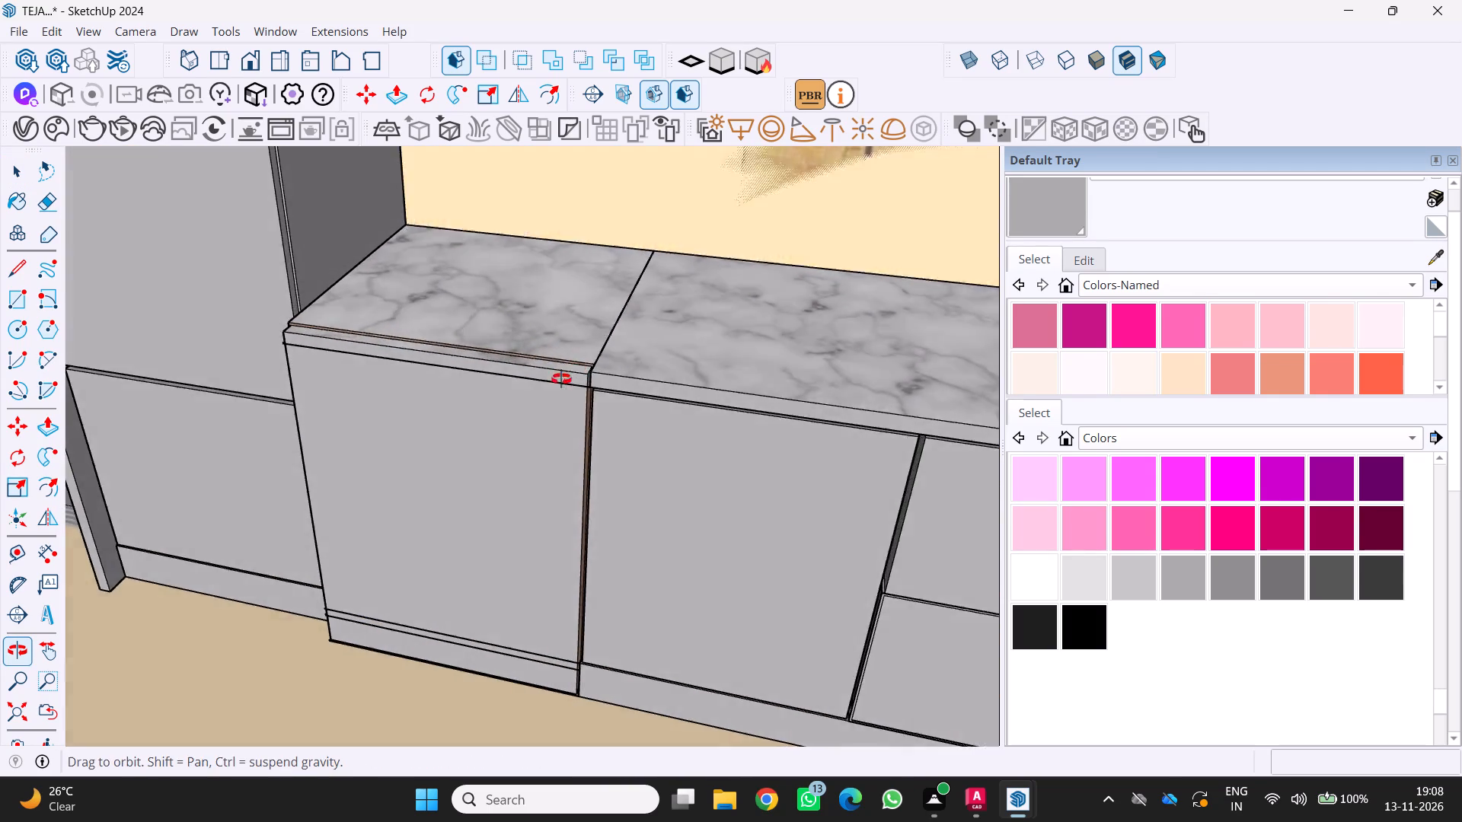
middle_drag(561, 379, 517, 417)
scroll(501, 381, up, 13)
middle_drag(598, 446, 672, 409)
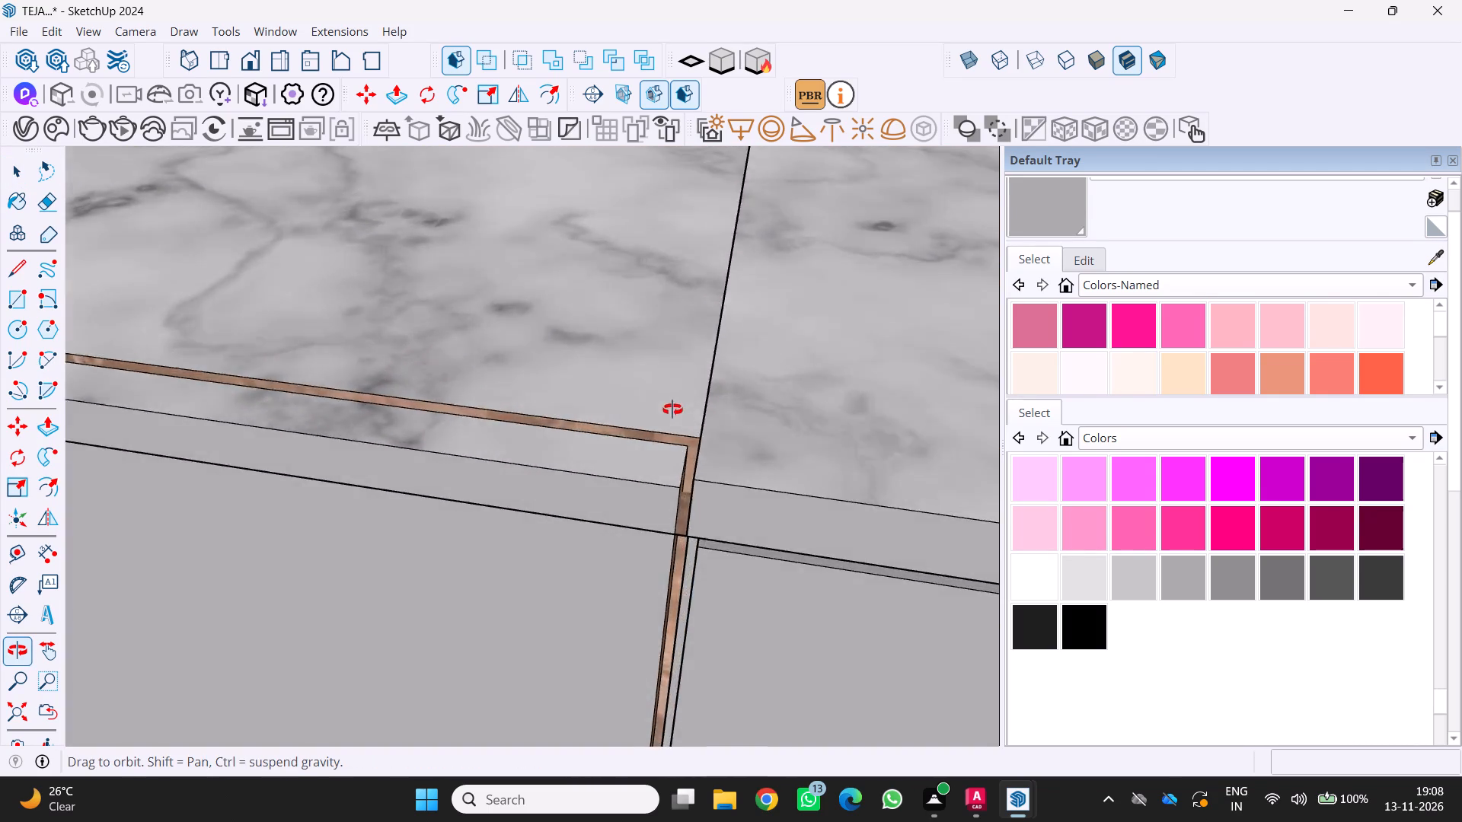
middle_drag(672, 409, 707, 355)
scroll(649, 461, up, 4)
middle_drag(656, 462, 724, 419)
scroll(617, 502, up, 2)
middle_drag(602, 496, 475, 440)
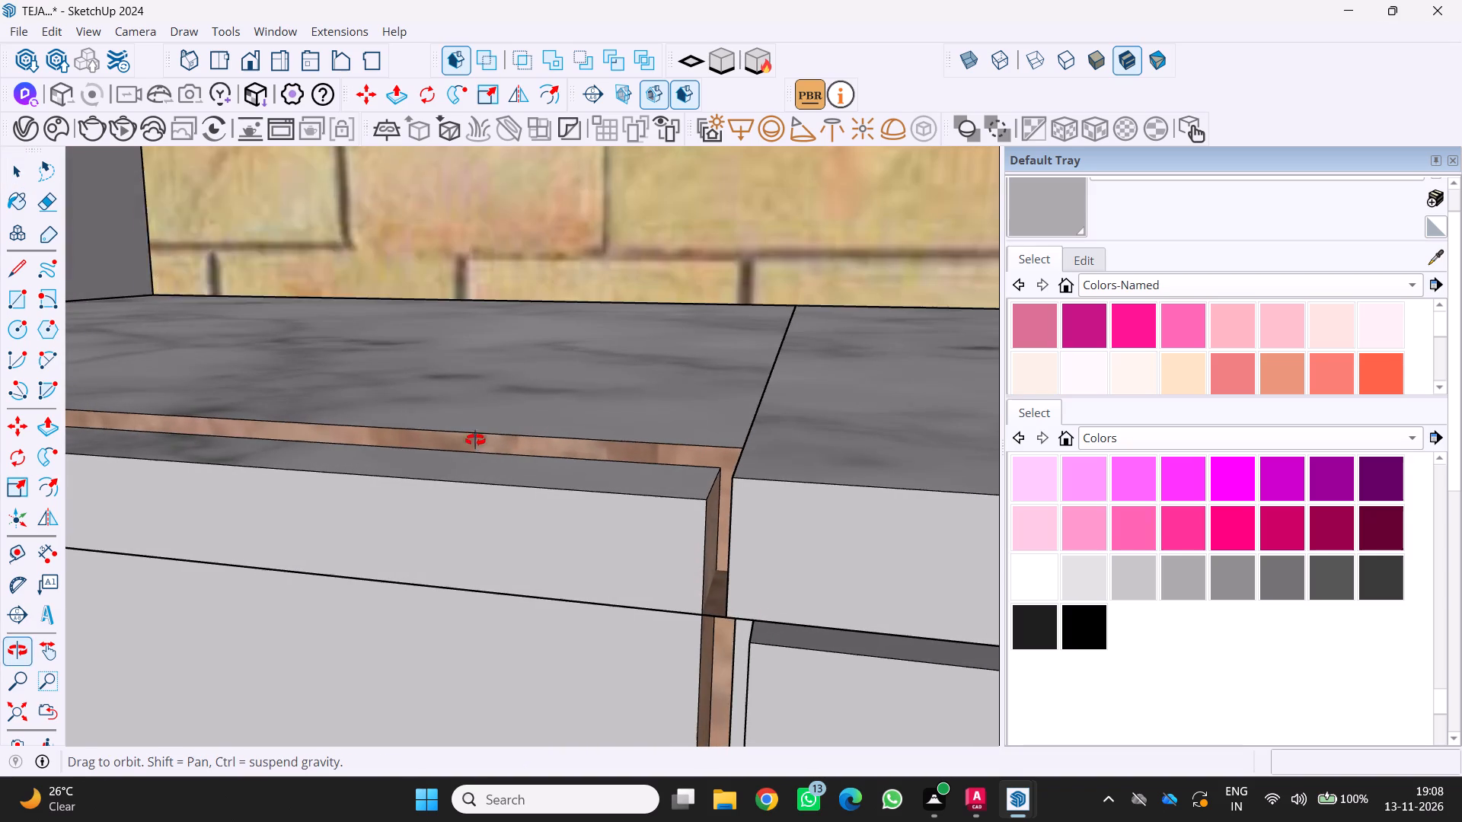
middle_drag(475, 440, 474, 440)
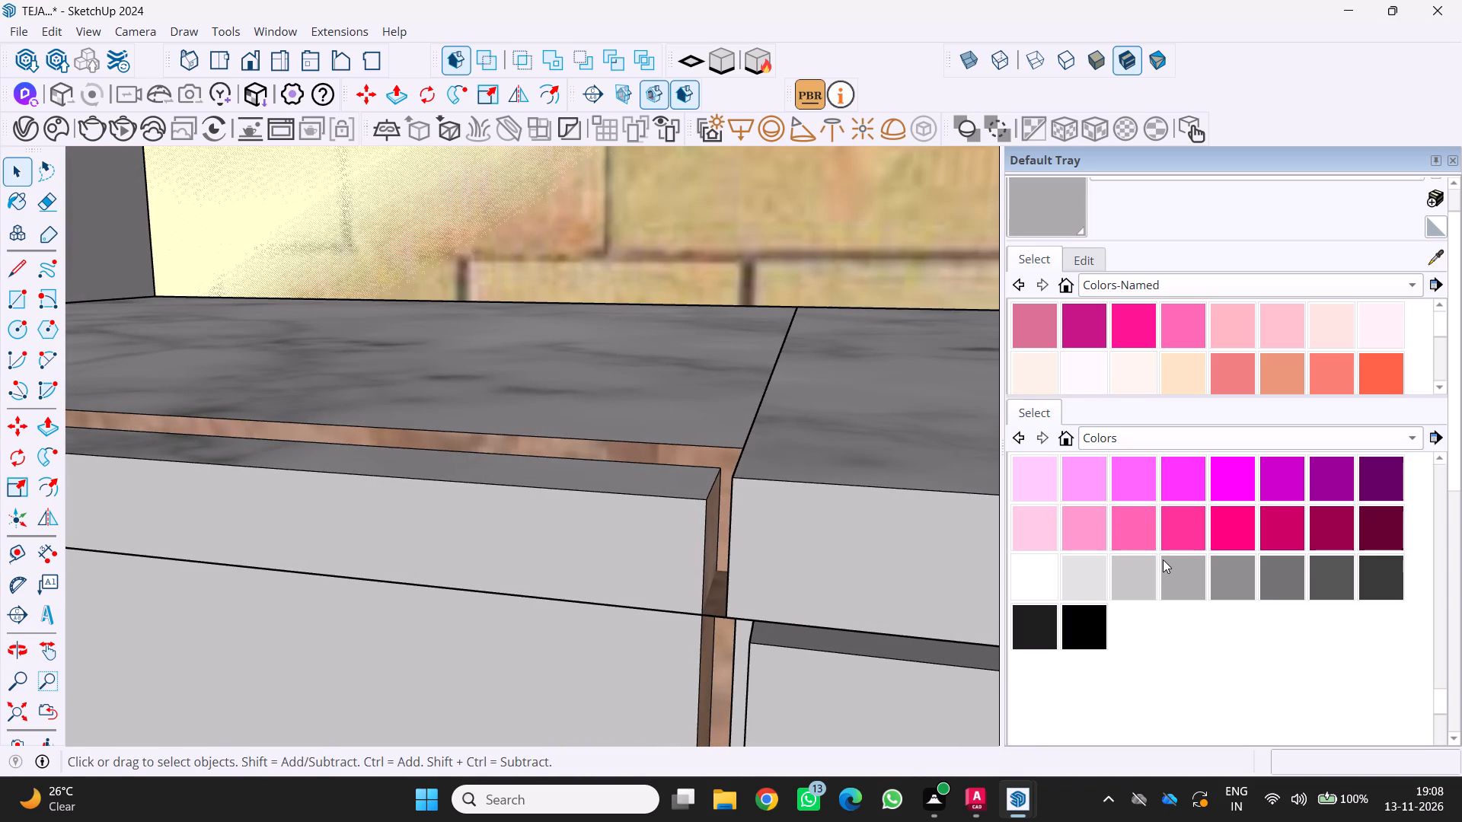
click(1169, 566)
scroll(616, 456, up, 6)
click(694, 443)
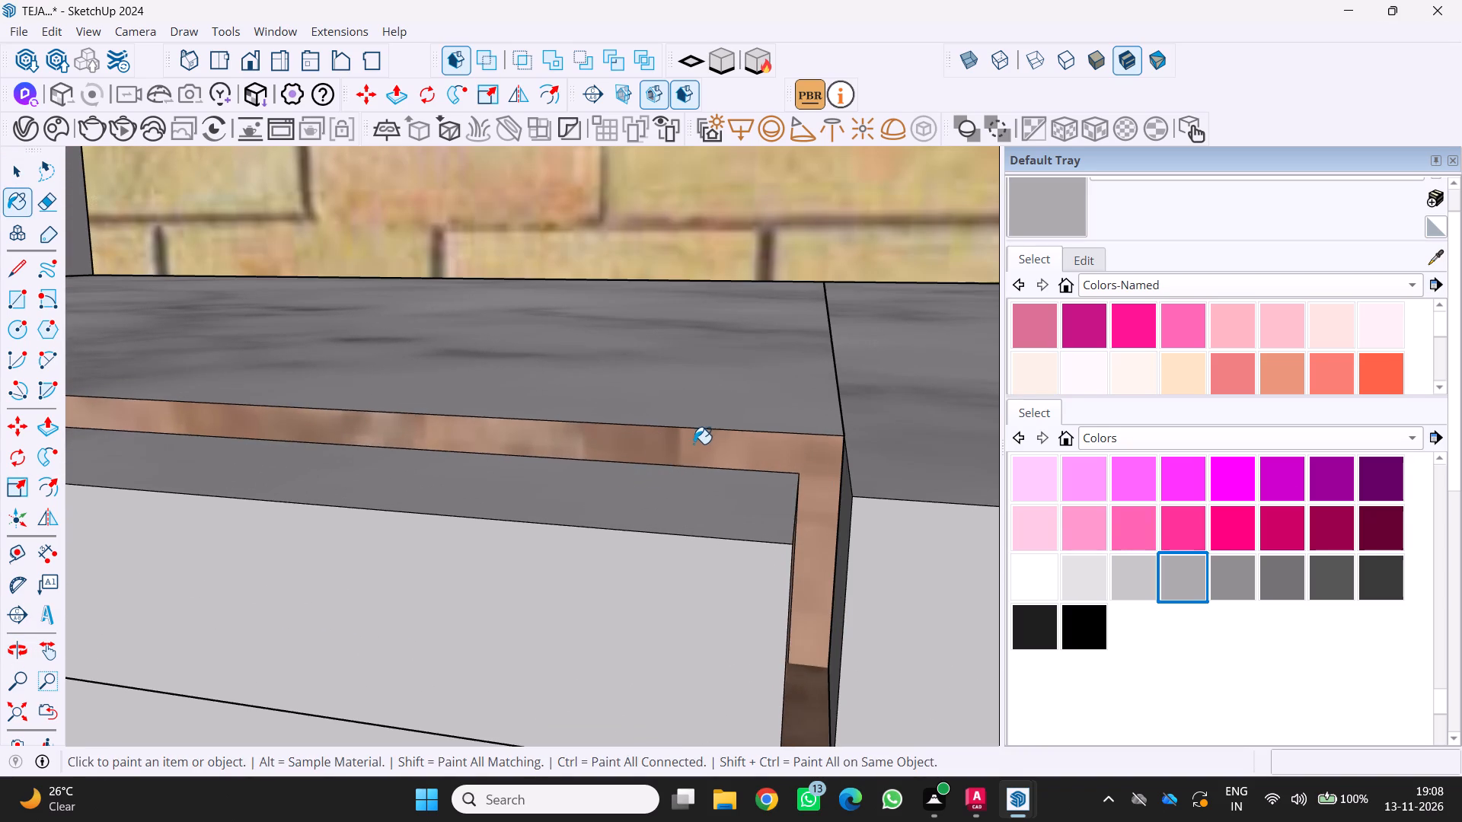
scroll(697, 441, down, 9)
scroll(757, 560, down, 9)
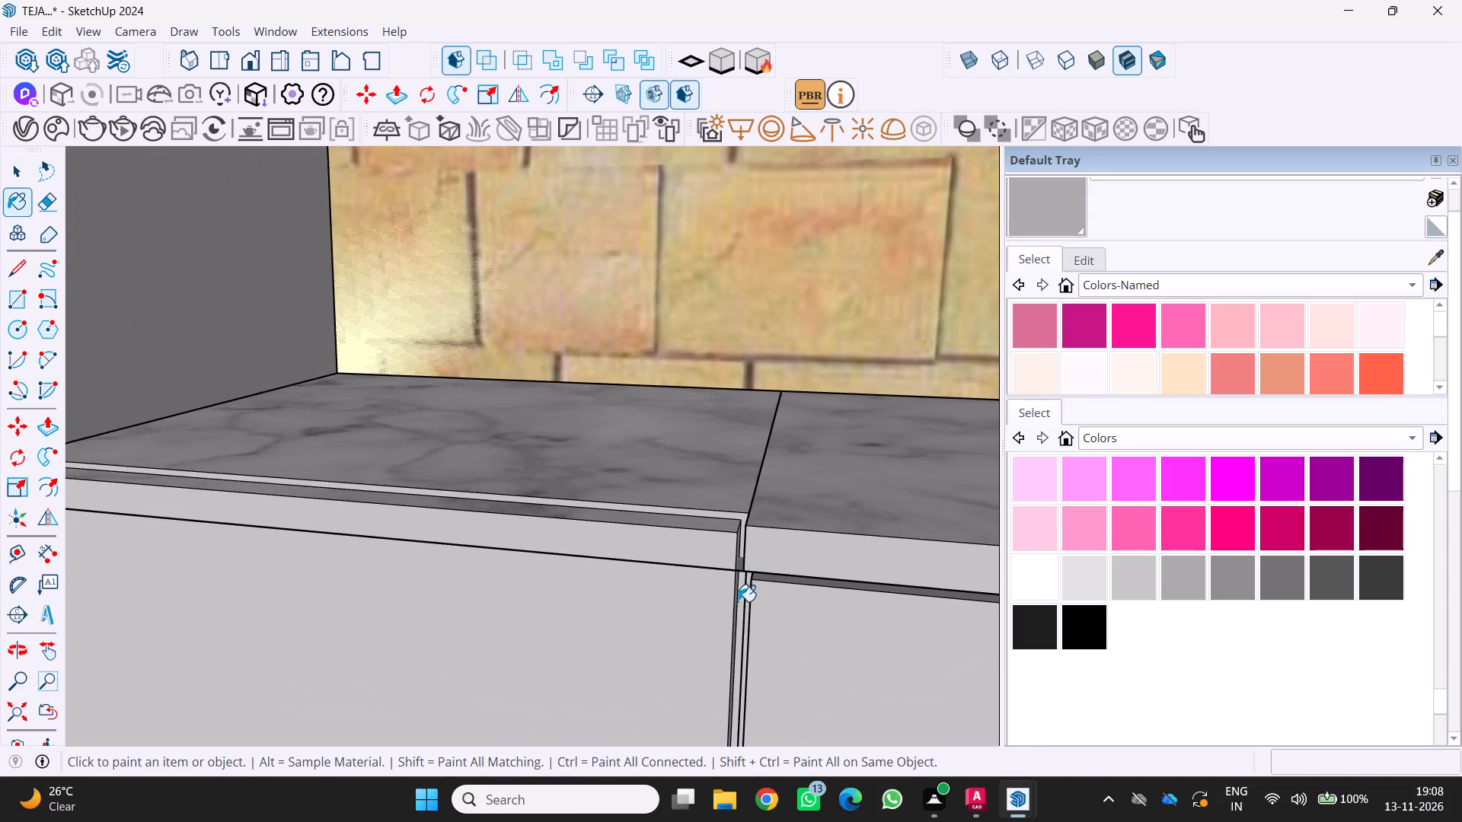
scroll(738, 601, down, 10)
scroll(644, 536, down, 17)
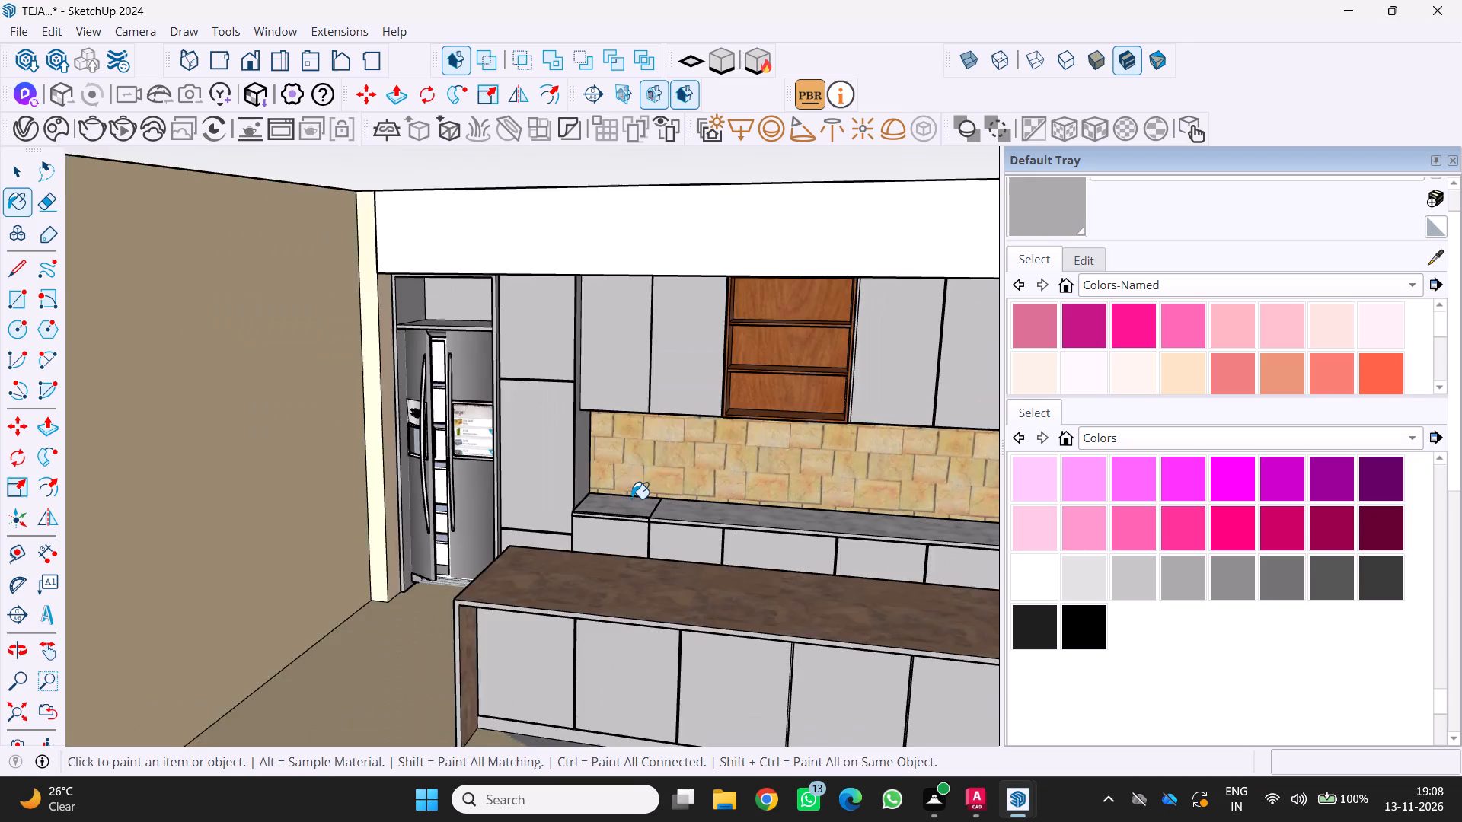
scroll(631, 499, down, 11)
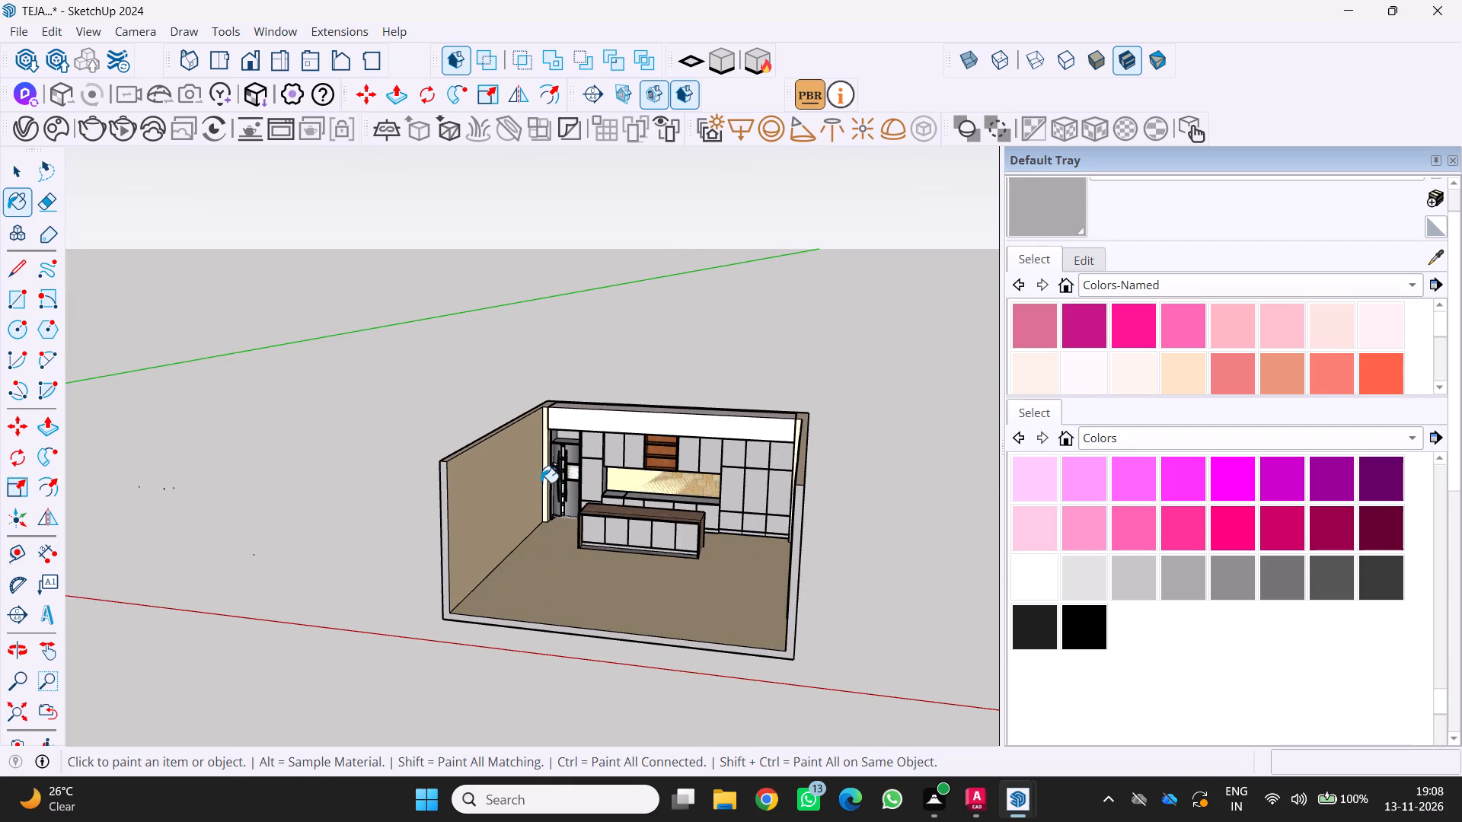
key(space)
click(875, 629)
Examine the materials of the island, worktops, backsplash and cabinets, close up and from several angles.
scroll(851, 630, up, 3)
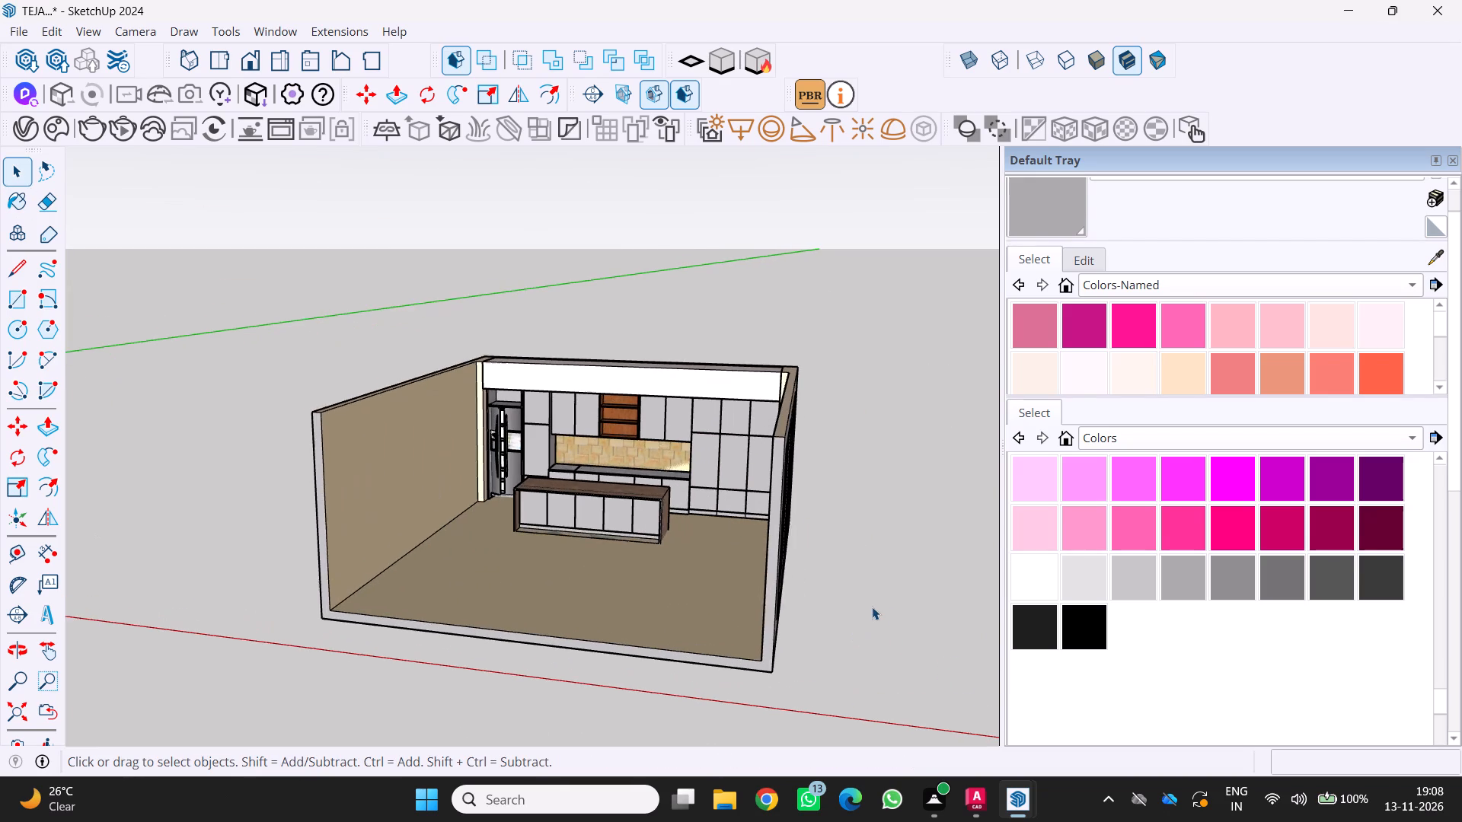
middle_drag(870, 607, 895, 604)
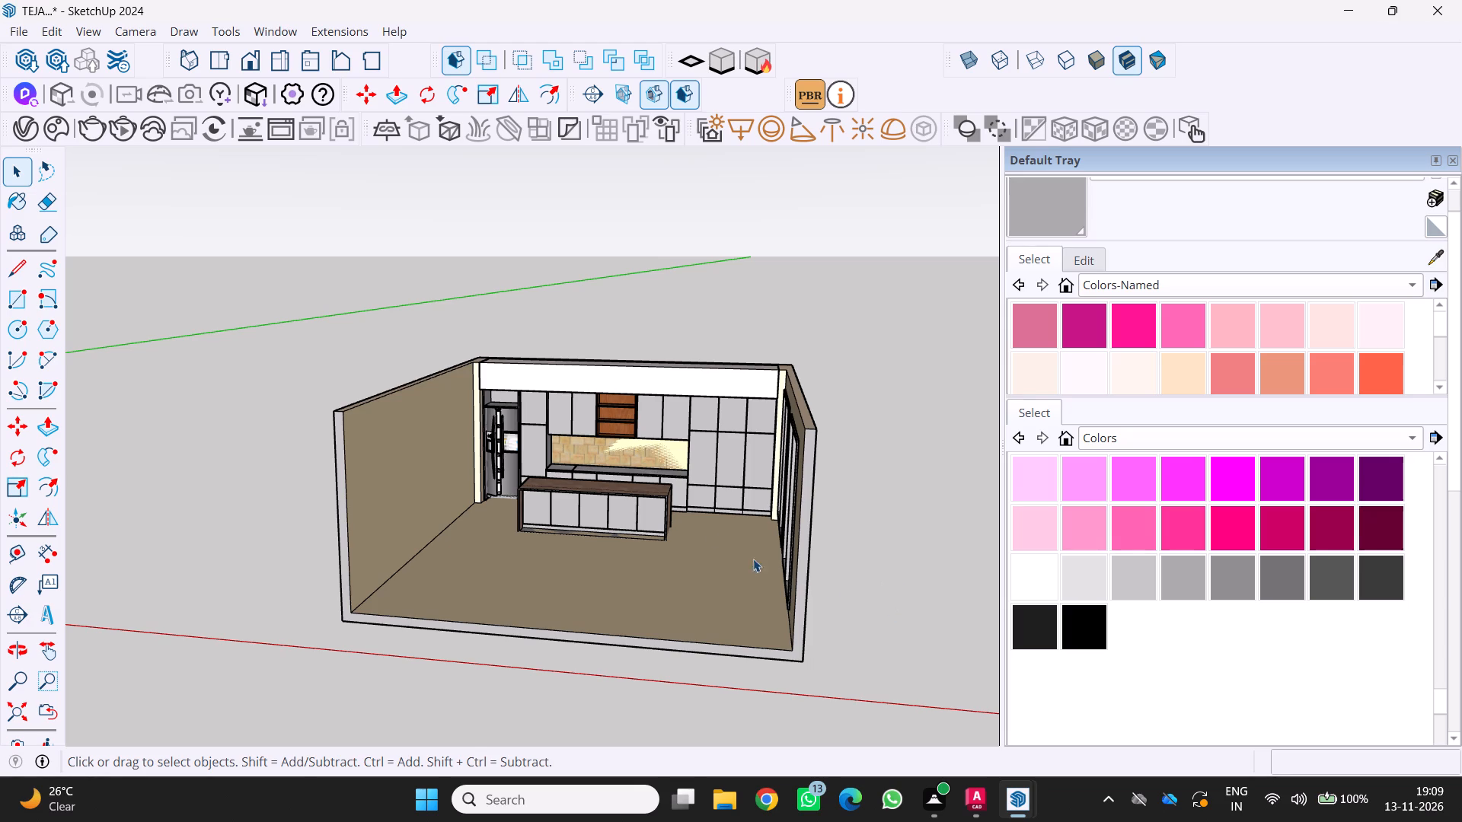
scroll(702, 527, up, 3)
middle_drag(625, 486, 672, 555)
scroll(599, 524, up, 4)
middle_drag(581, 496, 695, 537)
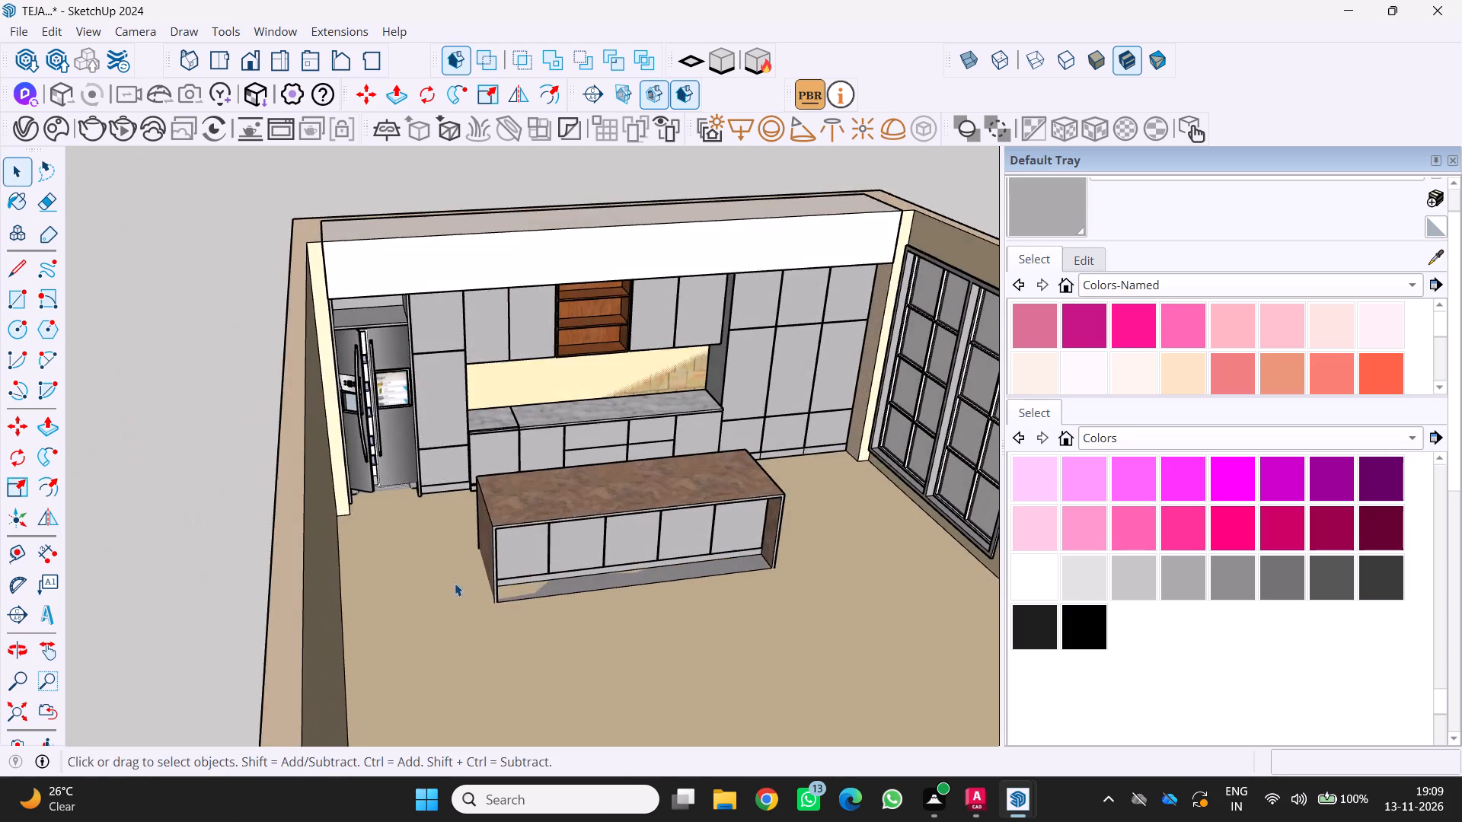
scroll(453, 582, up, 8)
scroll(508, 530, up, 3)
middle_drag(504, 530, 490, 547)
scroll(523, 547, down, 7)
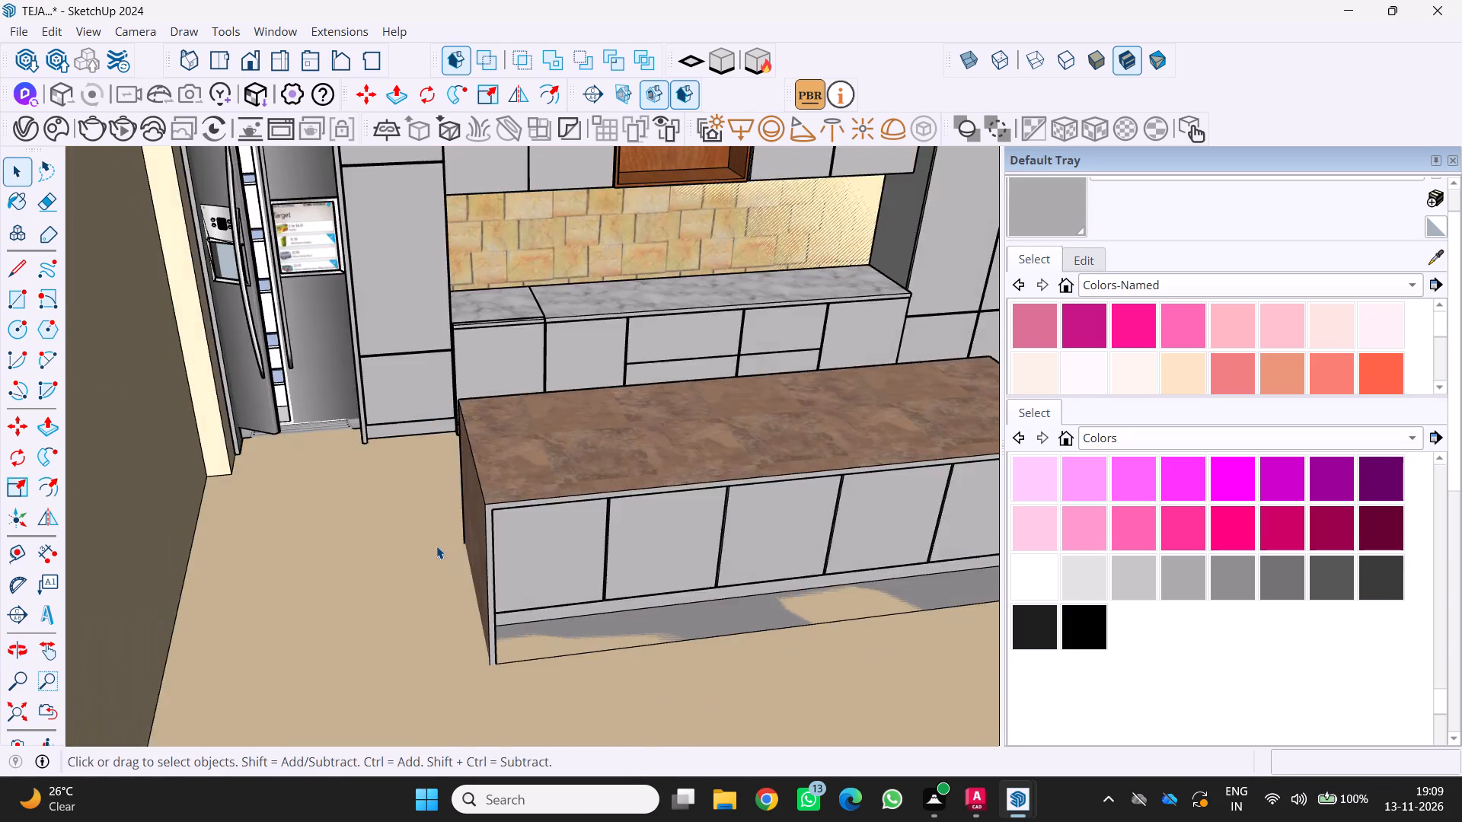
scroll(436, 546, down, 9)
middle_drag(521, 530, 431, 511)
scroll(542, 543, up, 5)
middle_drag(639, 531, 526, 552)
middle_click(526, 552)
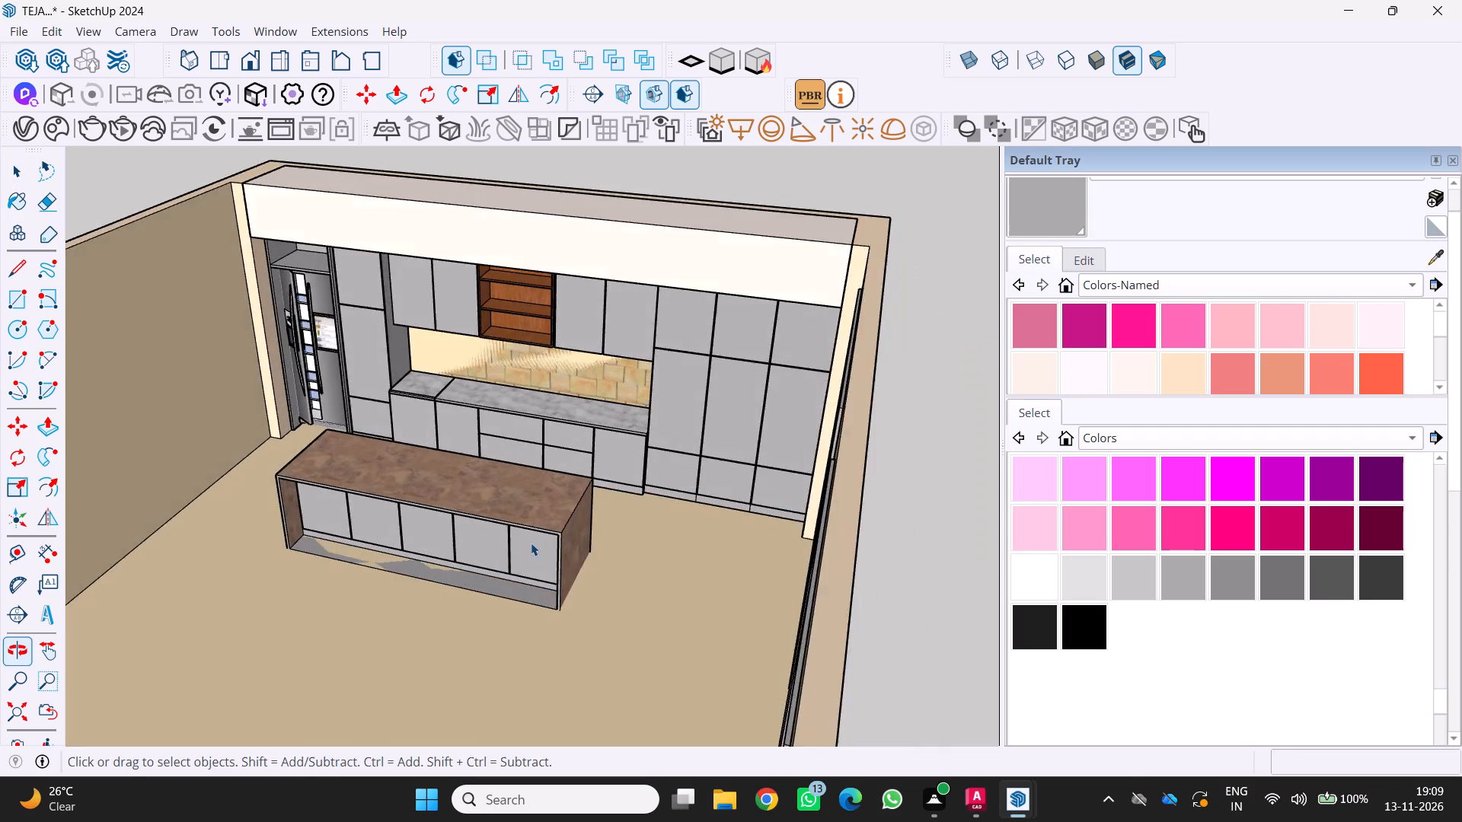
scroll(563, 538, up, 5)
middle_drag(570, 527, 636, 473)
middle_drag(637, 471, 639, 461)
scroll(640, 446, down, 6)
middle_drag(643, 464, 662, 430)
scroll(662, 430, down, 6)
middle_drag(646, 451, 646, 344)
middle_drag(615, 366, 626, 394)
scroll(780, 418, up, 2)
middle_drag(780, 422, 708, 477)
middle_click(704, 478)
scroll(522, 483, up, 2)
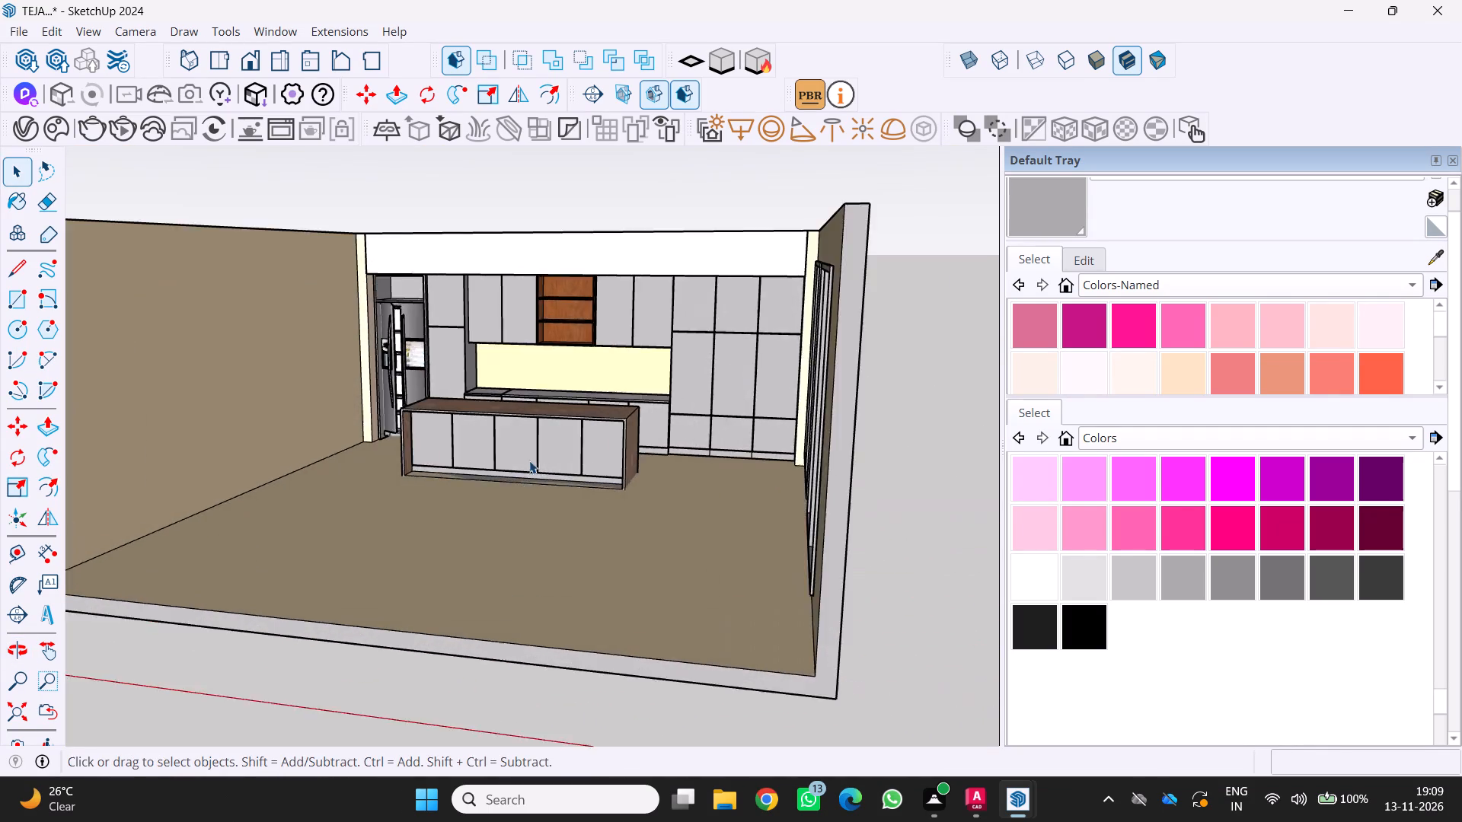
scroll(529, 460, up, 2)
middle_drag(530, 460, 602, 492)
scroll(589, 489, down, 4)
middle_drag(583, 495, 551, 454)
scroll(522, 450, down, 4)
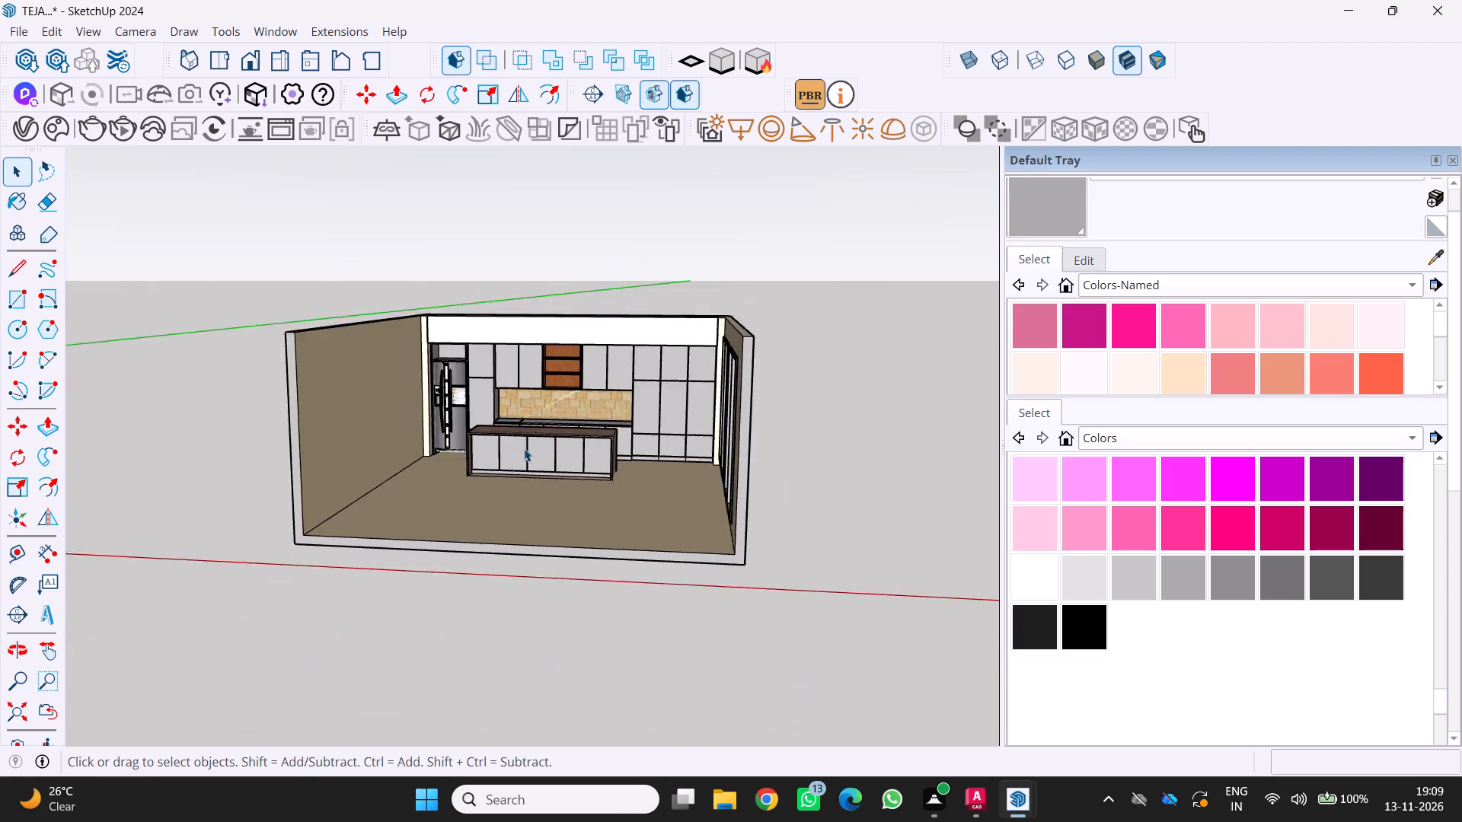
Review the whole kitchen room from its open front, including the walls, floor and windows, at different heights and angles.
middle_drag(524, 448, 570, 426)
middle_drag(570, 426, 605, 358)
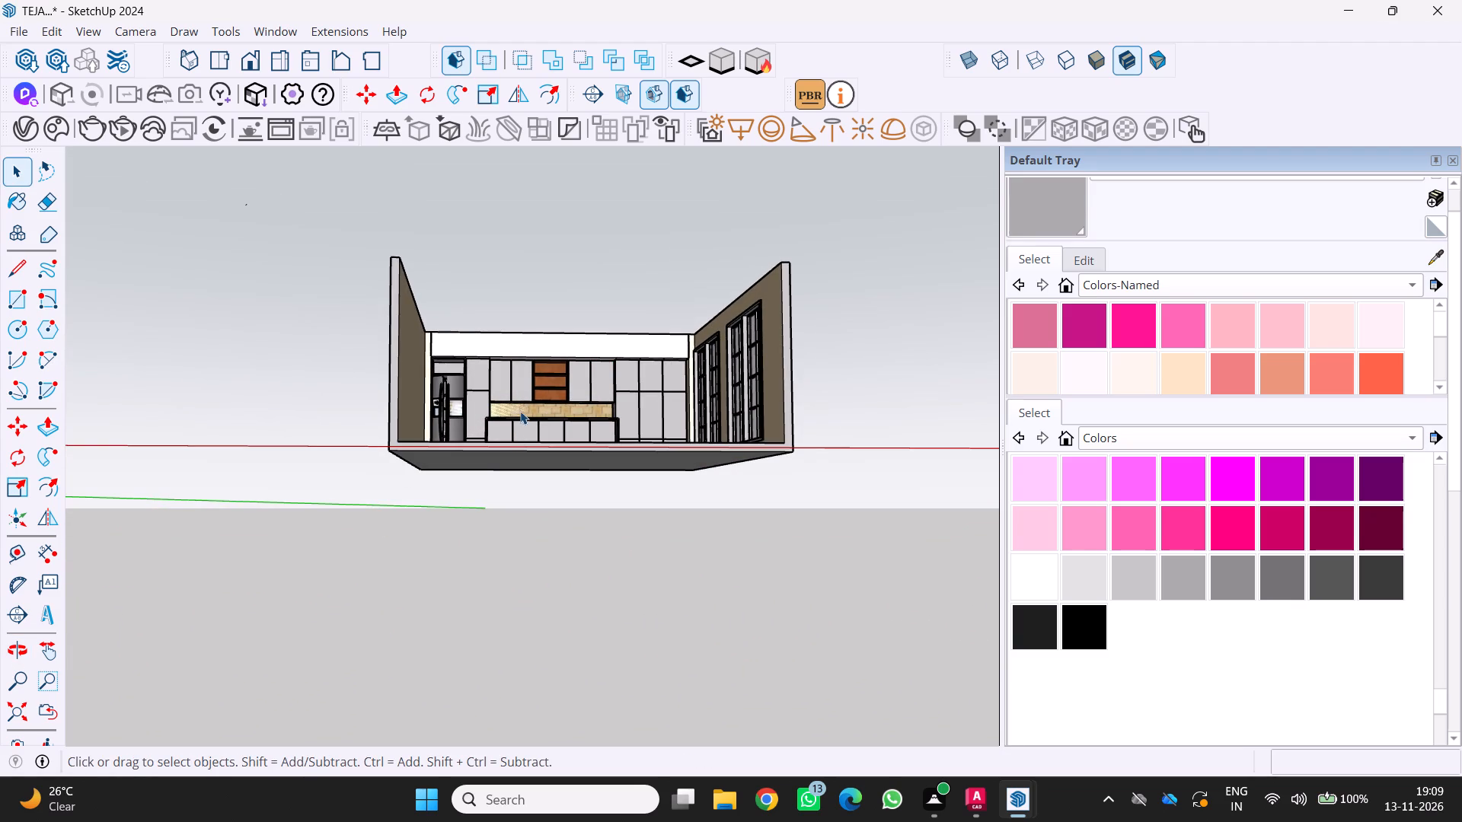
middle_drag(525, 432, 512, 471)
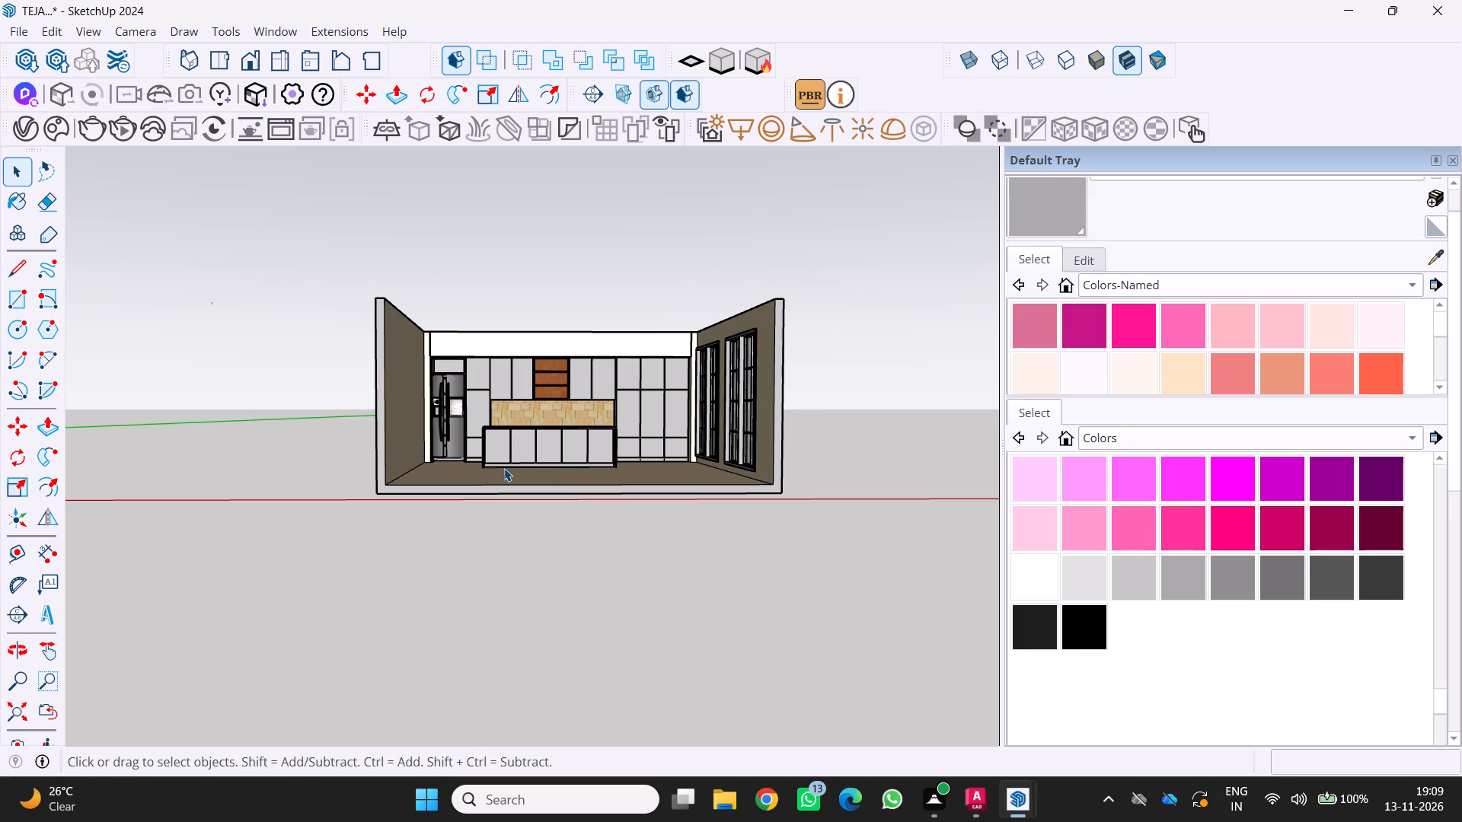
middle_drag(523, 479, 535, 489)
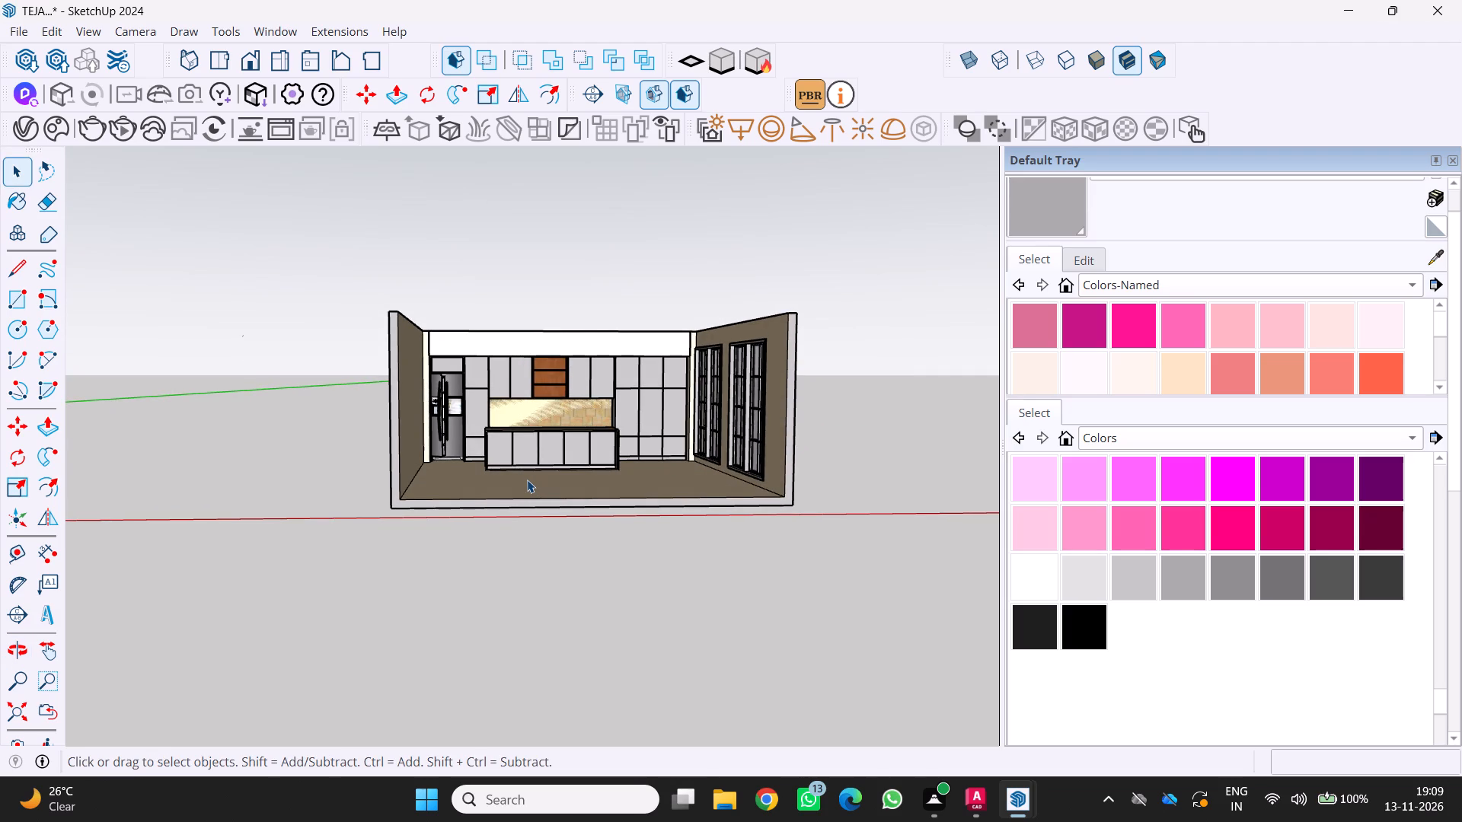
scroll(525, 492, down, 1)
middle_drag(523, 492, 507, 506)
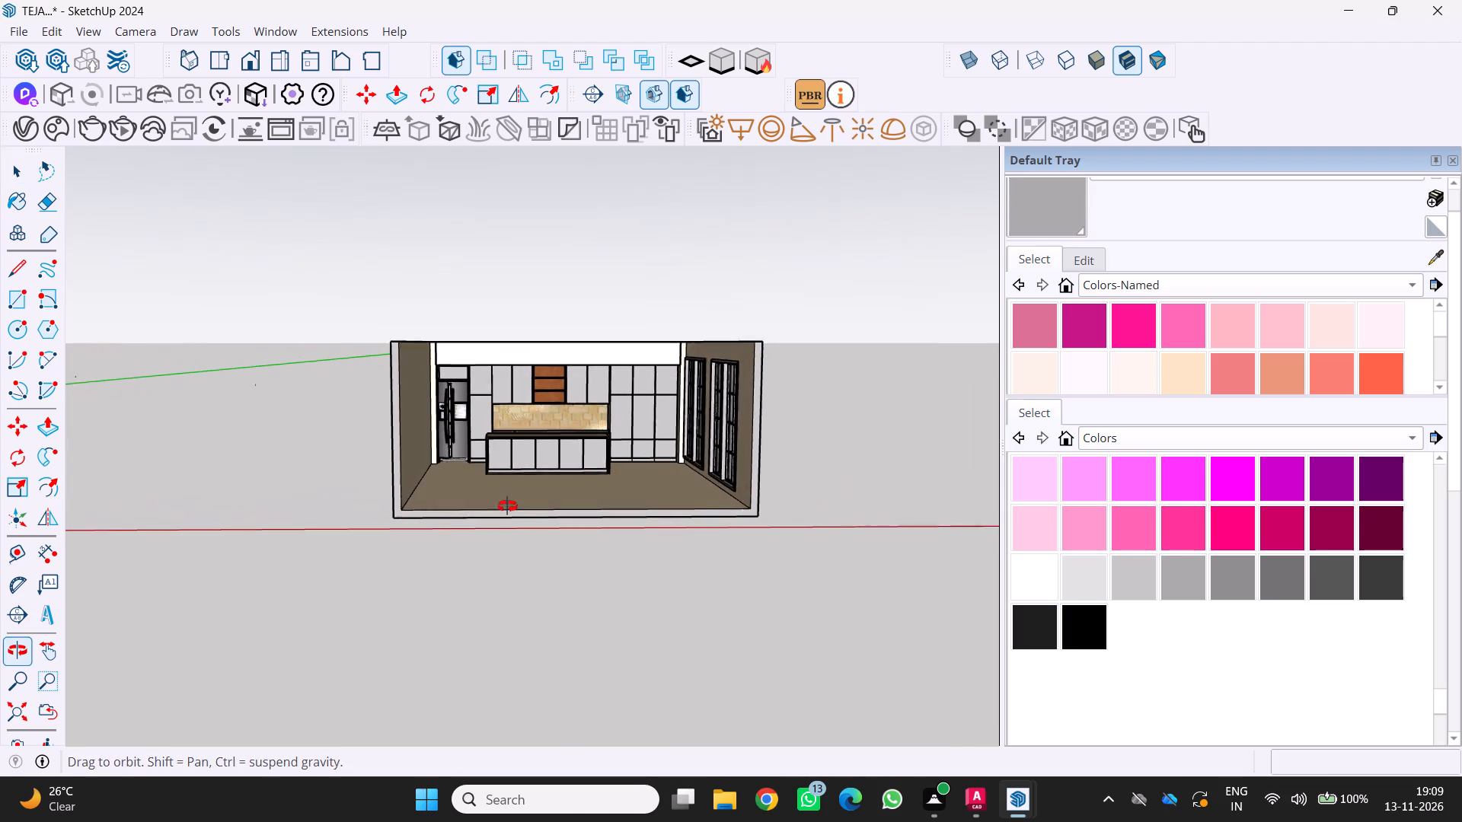
middle_drag(507, 506, 503, 506)
scroll(487, 476, down, 1)
middle_drag(487, 476, 524, 518)
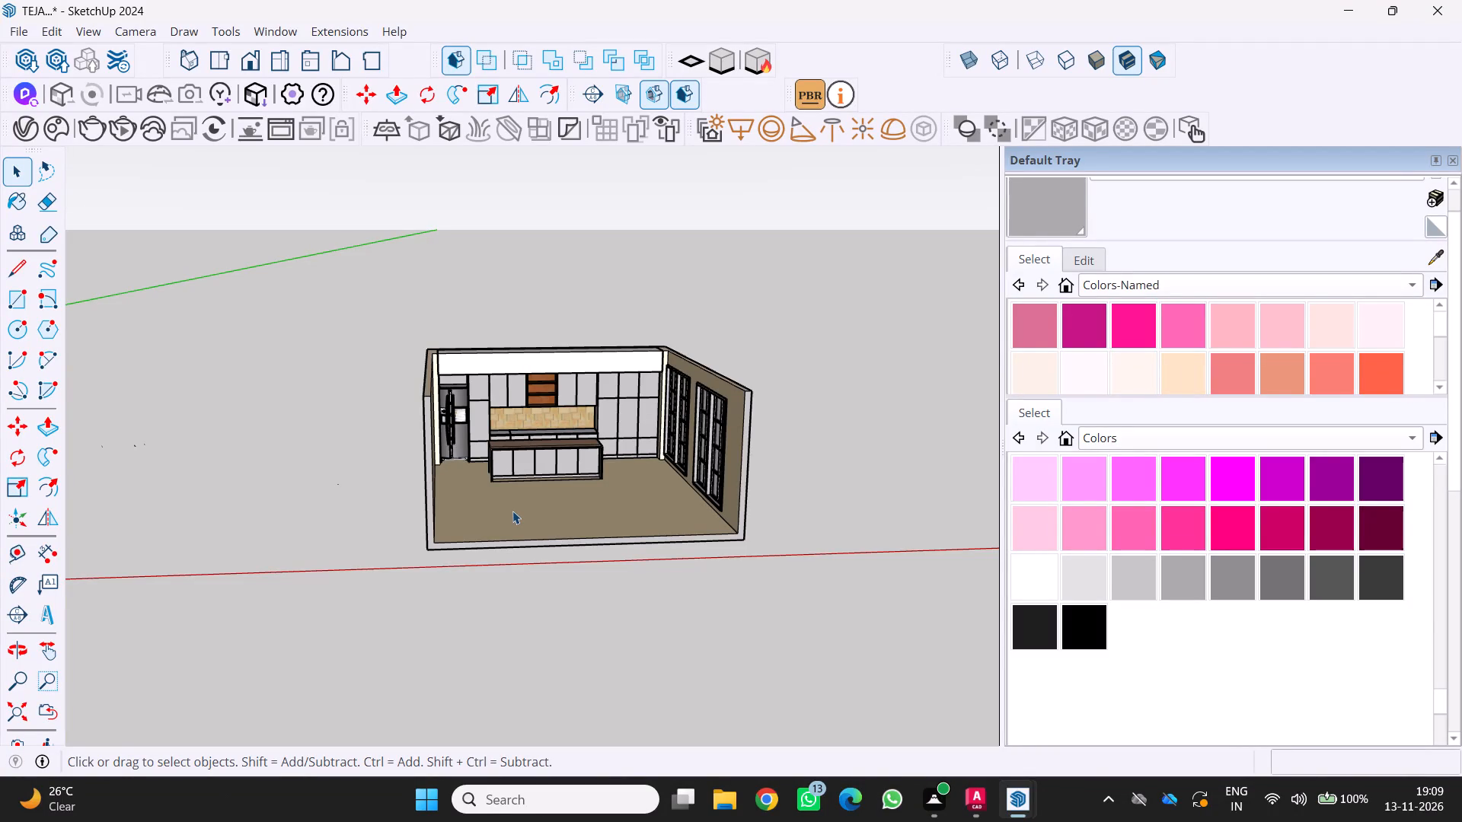
middle_drag(512, 512, 513, 529)
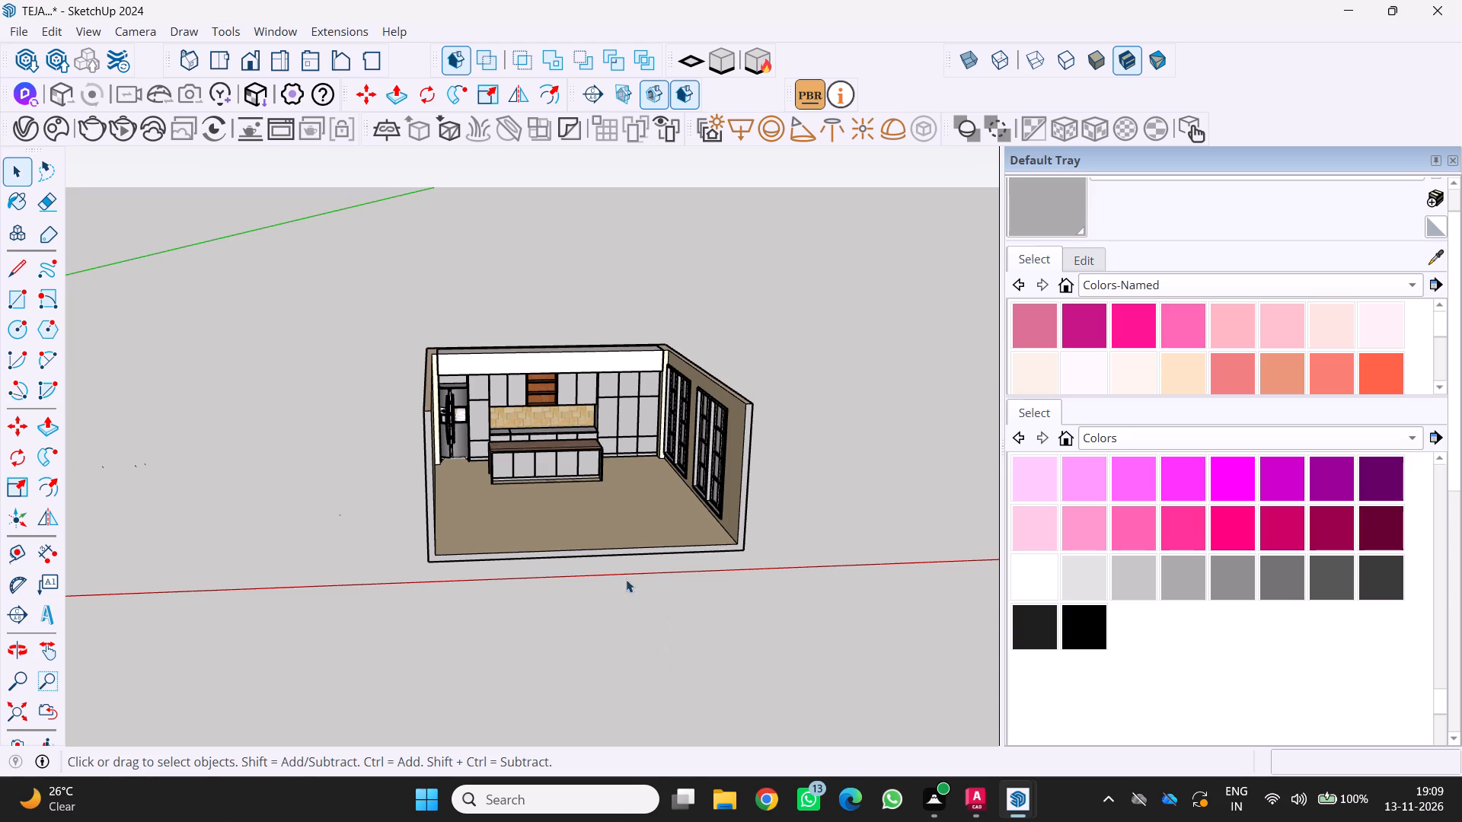
middle_drag(623, 579, 552, 584)
scroll(573, 581, up, 3)
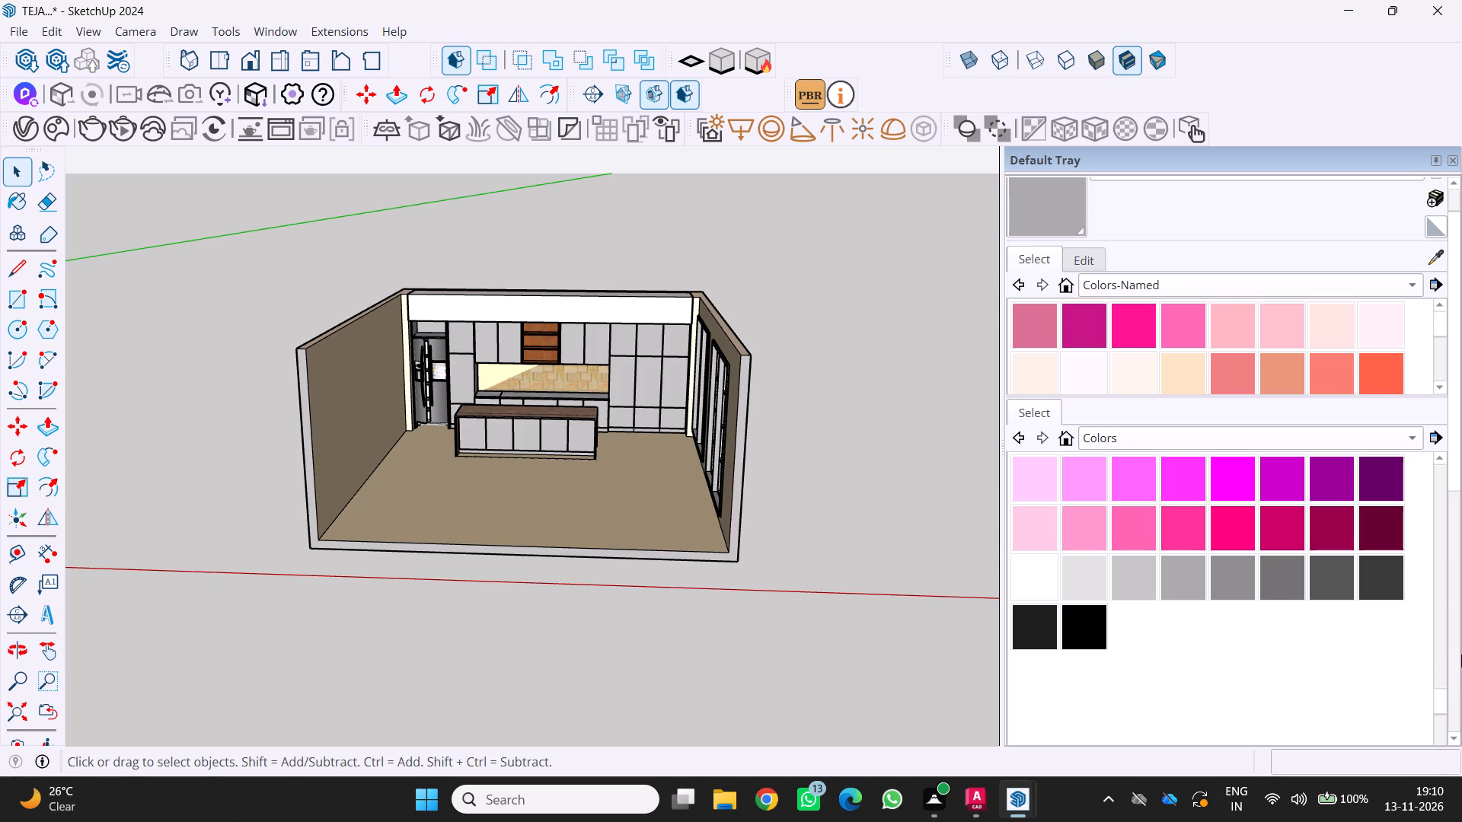
scroll(1459, 664, down, 2)
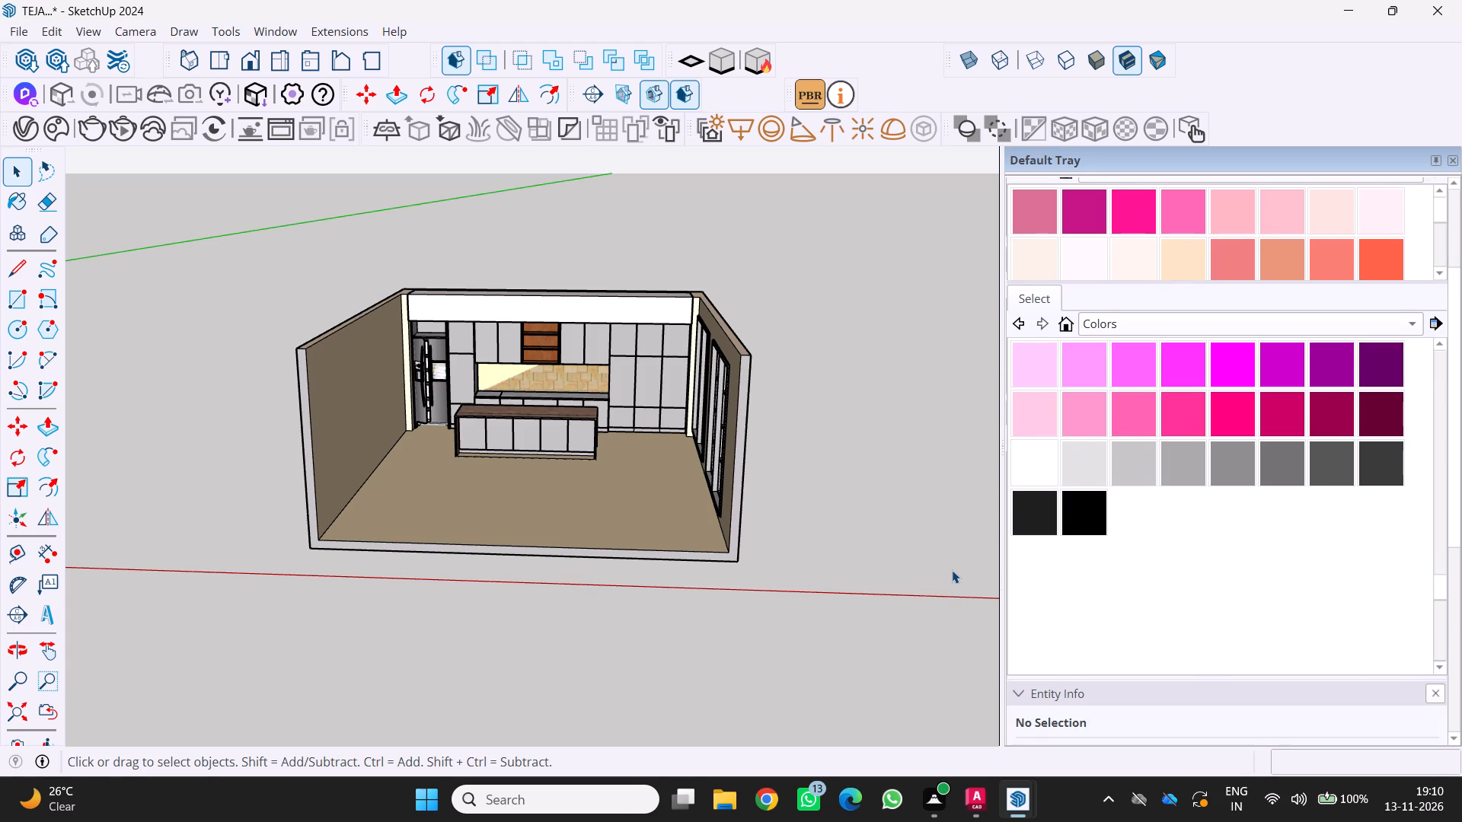
scroll(456, 532, up, 1)
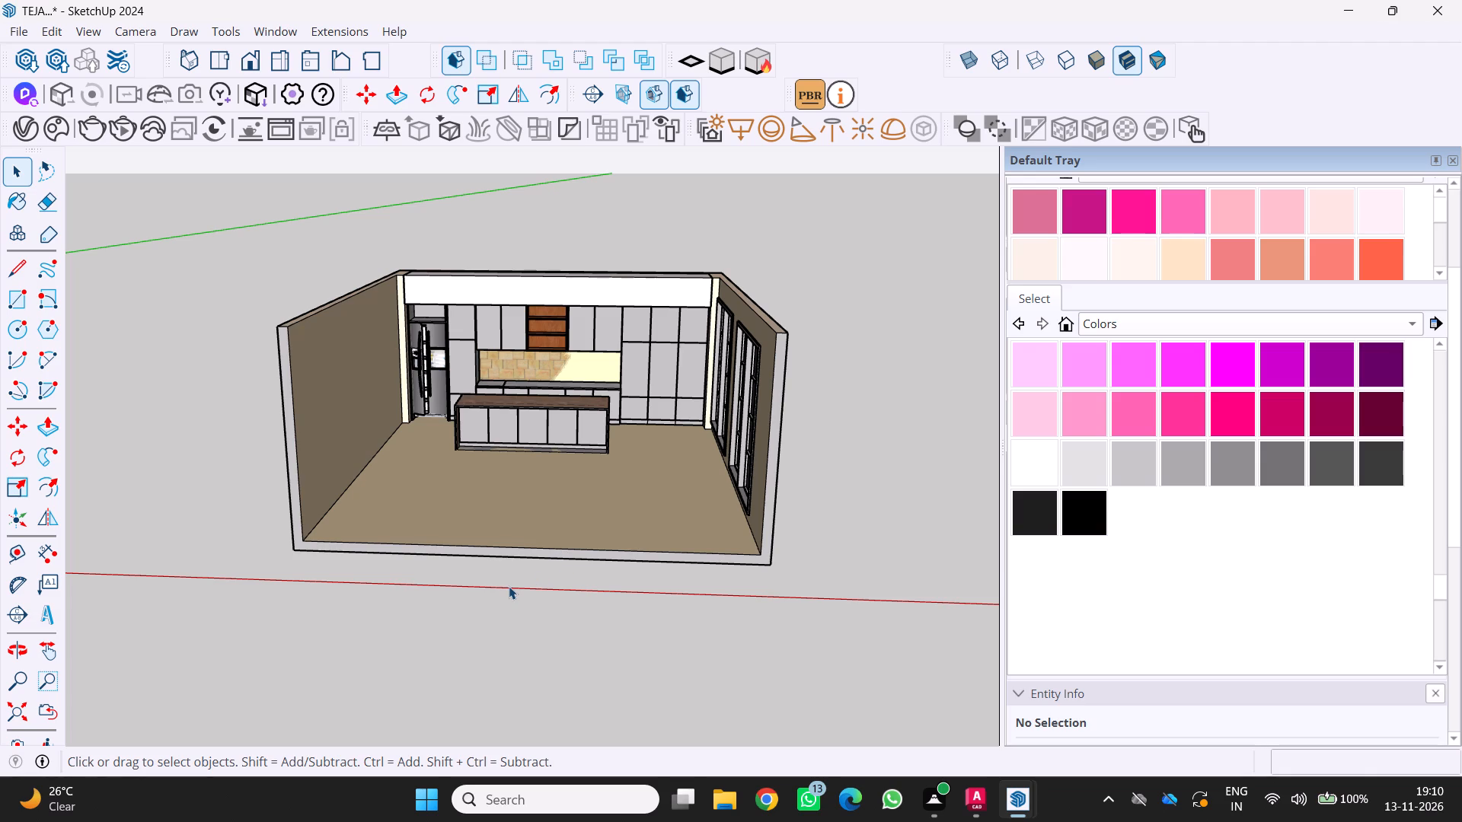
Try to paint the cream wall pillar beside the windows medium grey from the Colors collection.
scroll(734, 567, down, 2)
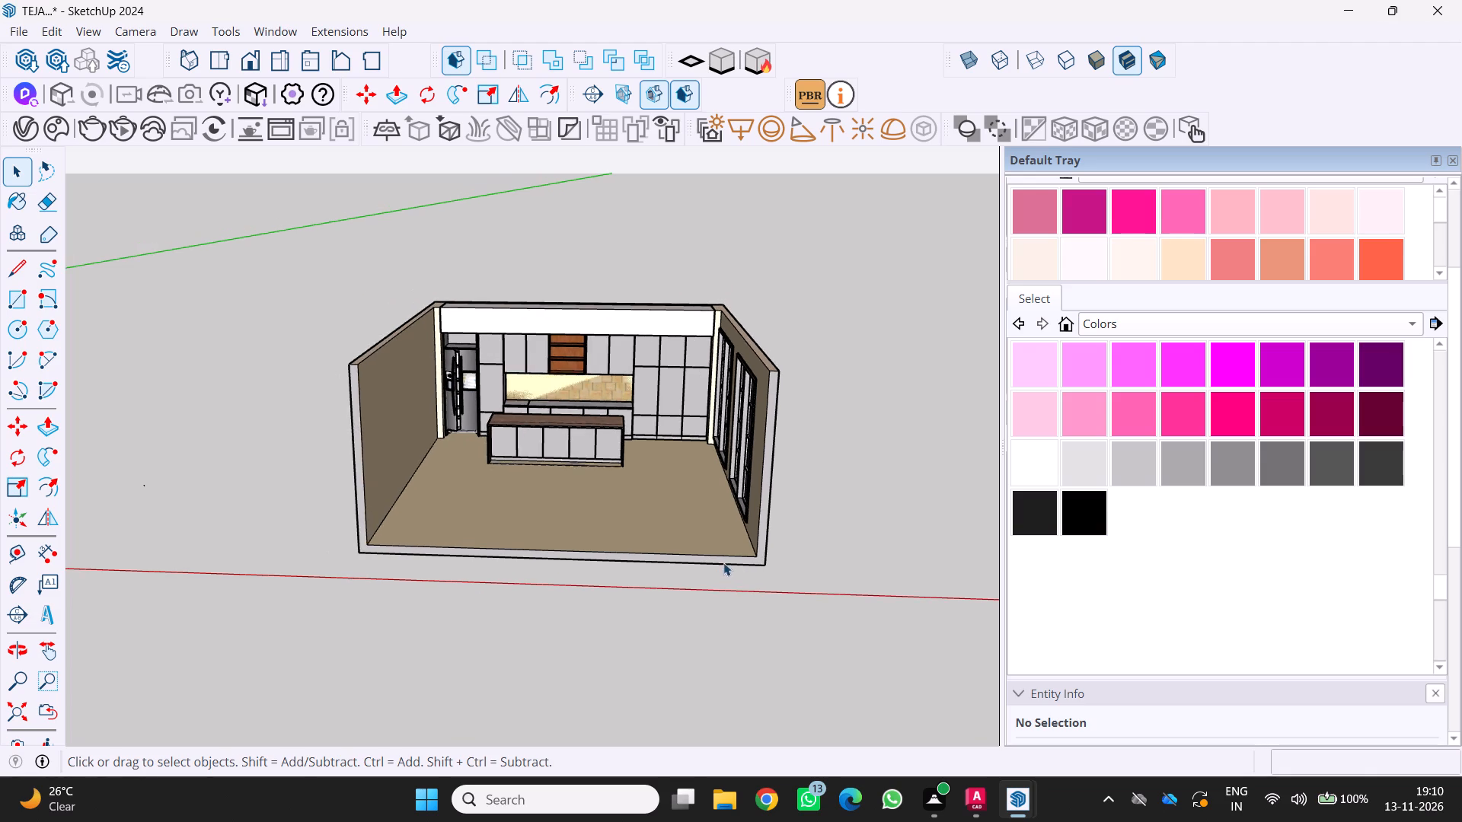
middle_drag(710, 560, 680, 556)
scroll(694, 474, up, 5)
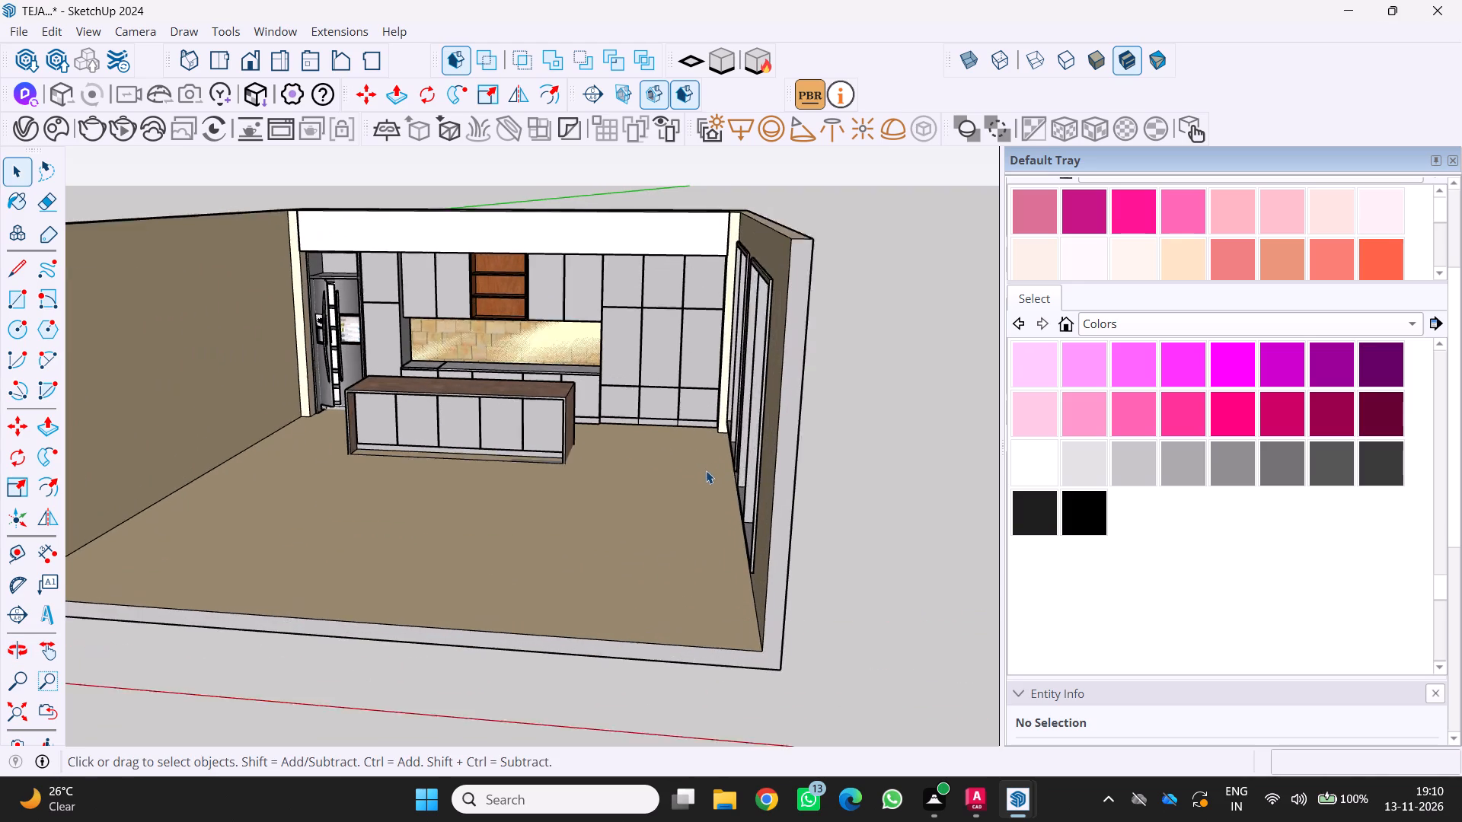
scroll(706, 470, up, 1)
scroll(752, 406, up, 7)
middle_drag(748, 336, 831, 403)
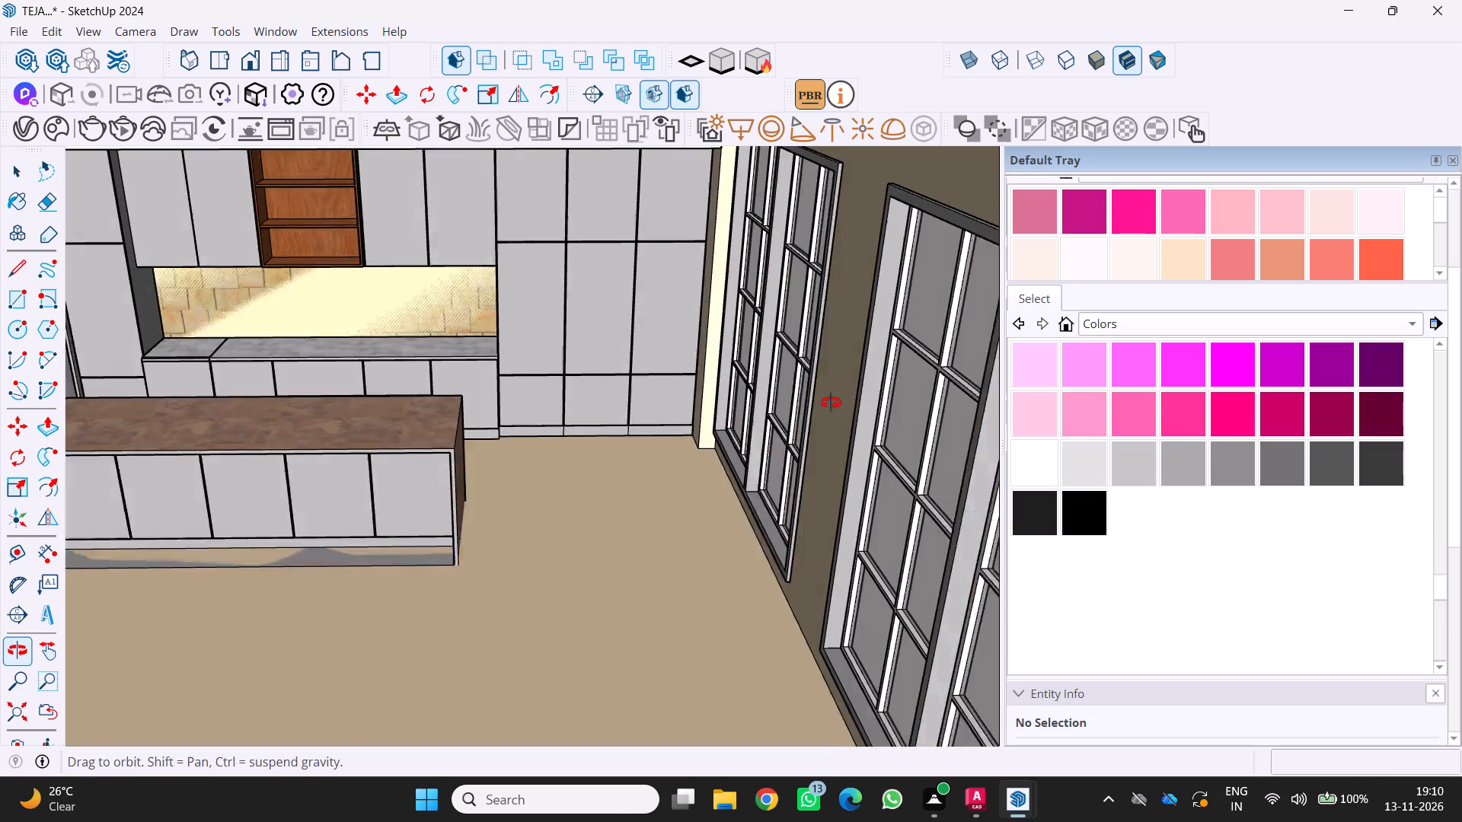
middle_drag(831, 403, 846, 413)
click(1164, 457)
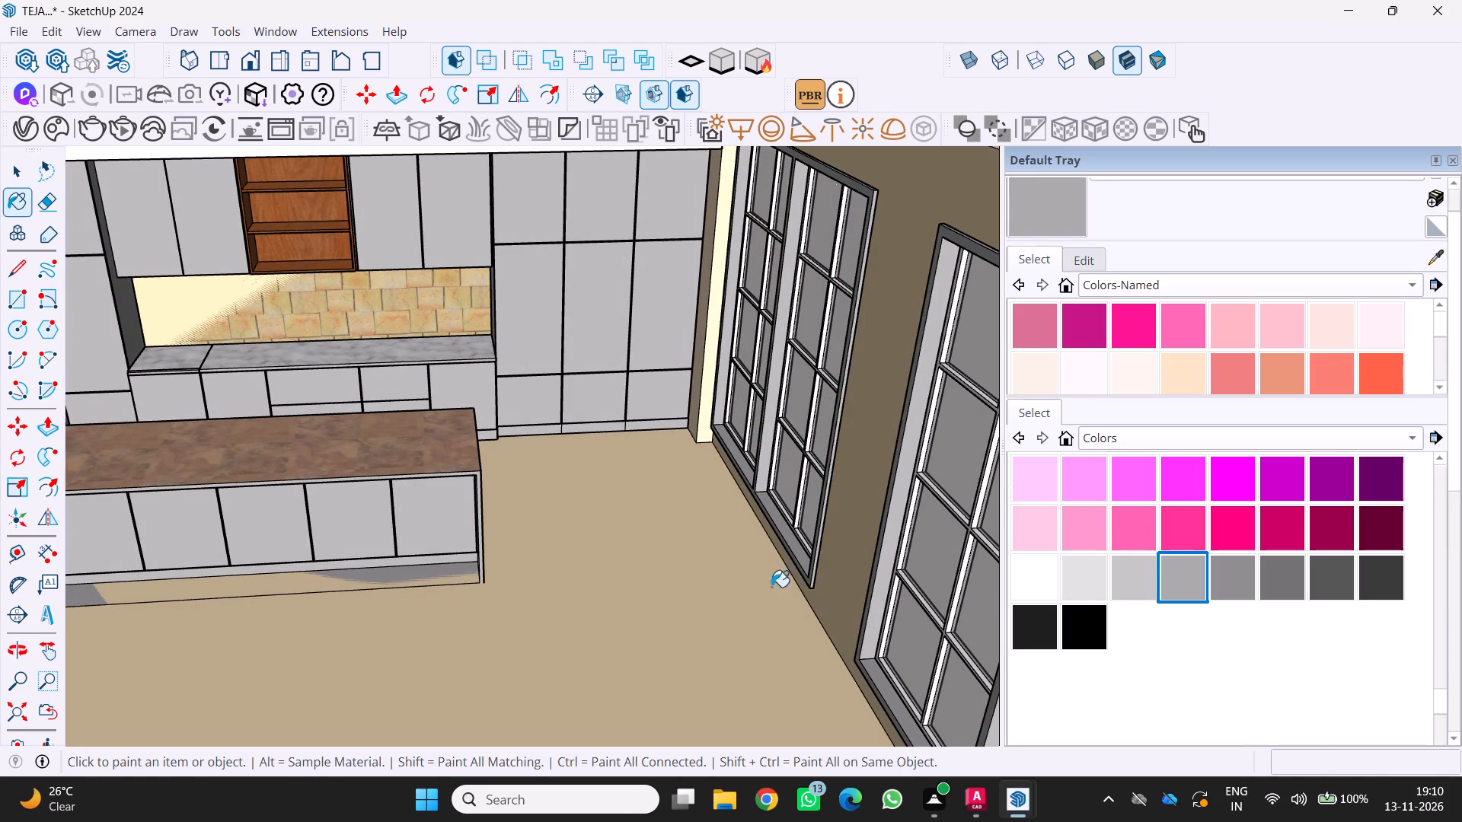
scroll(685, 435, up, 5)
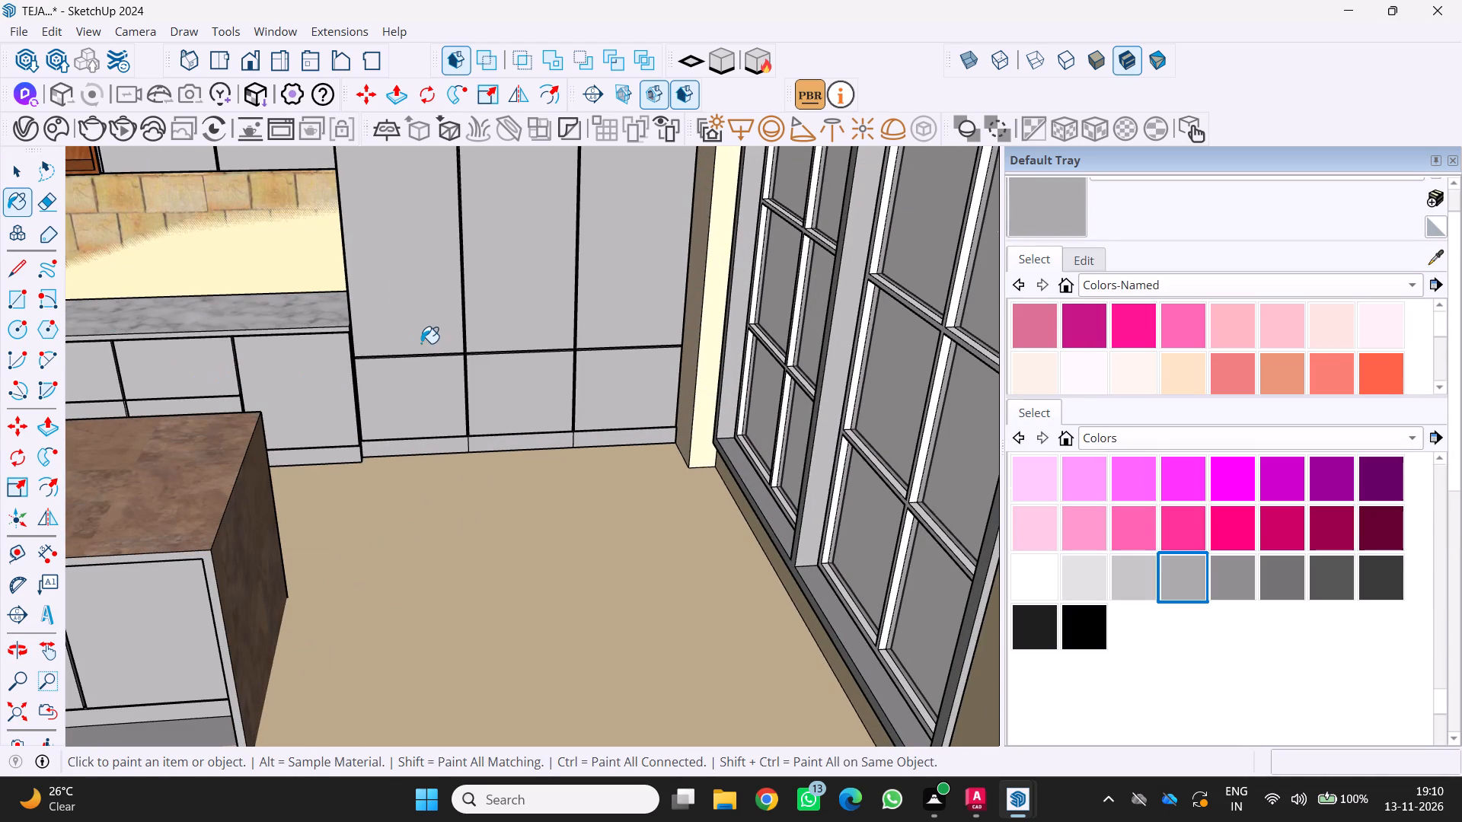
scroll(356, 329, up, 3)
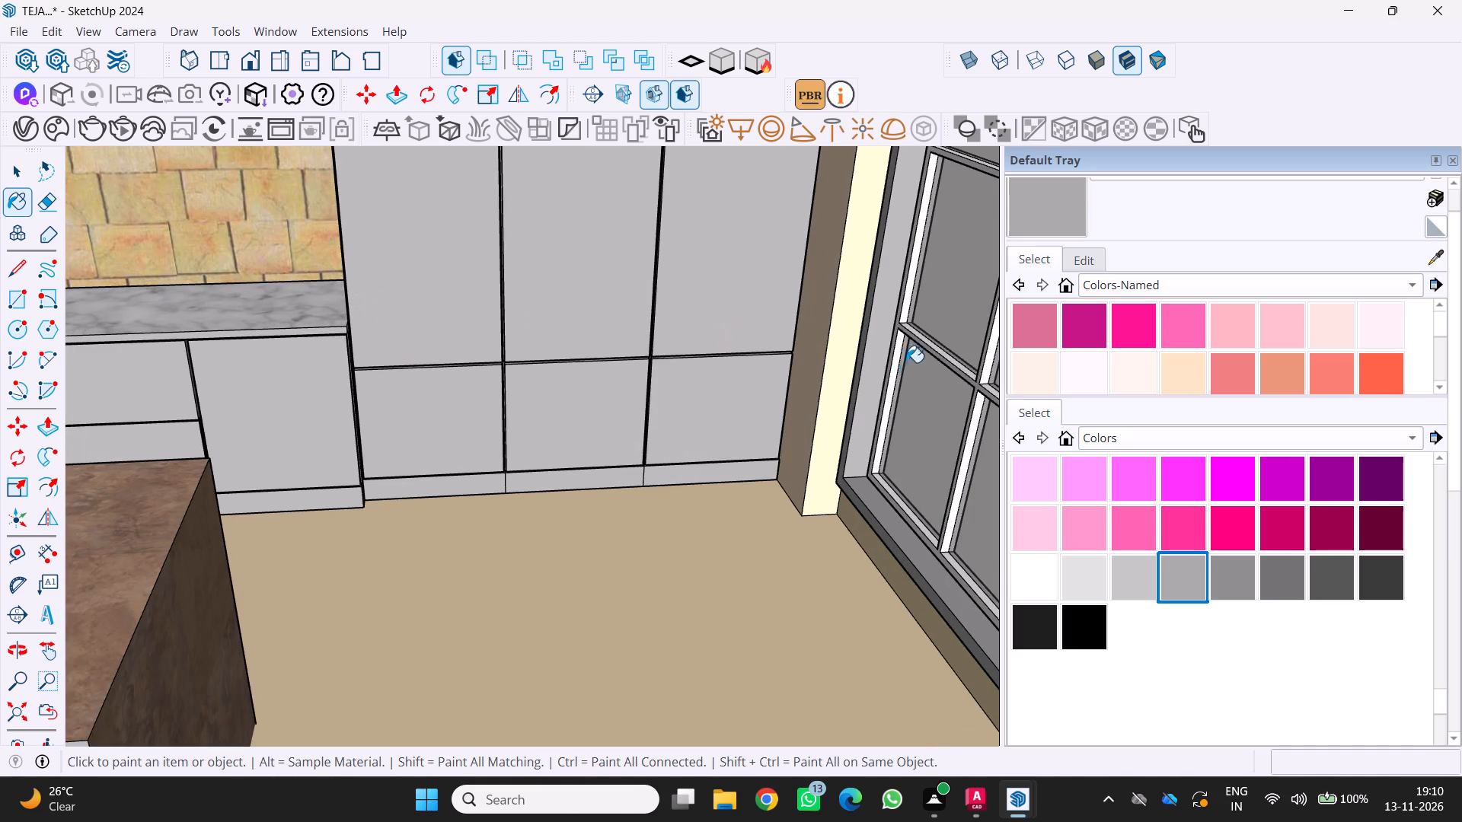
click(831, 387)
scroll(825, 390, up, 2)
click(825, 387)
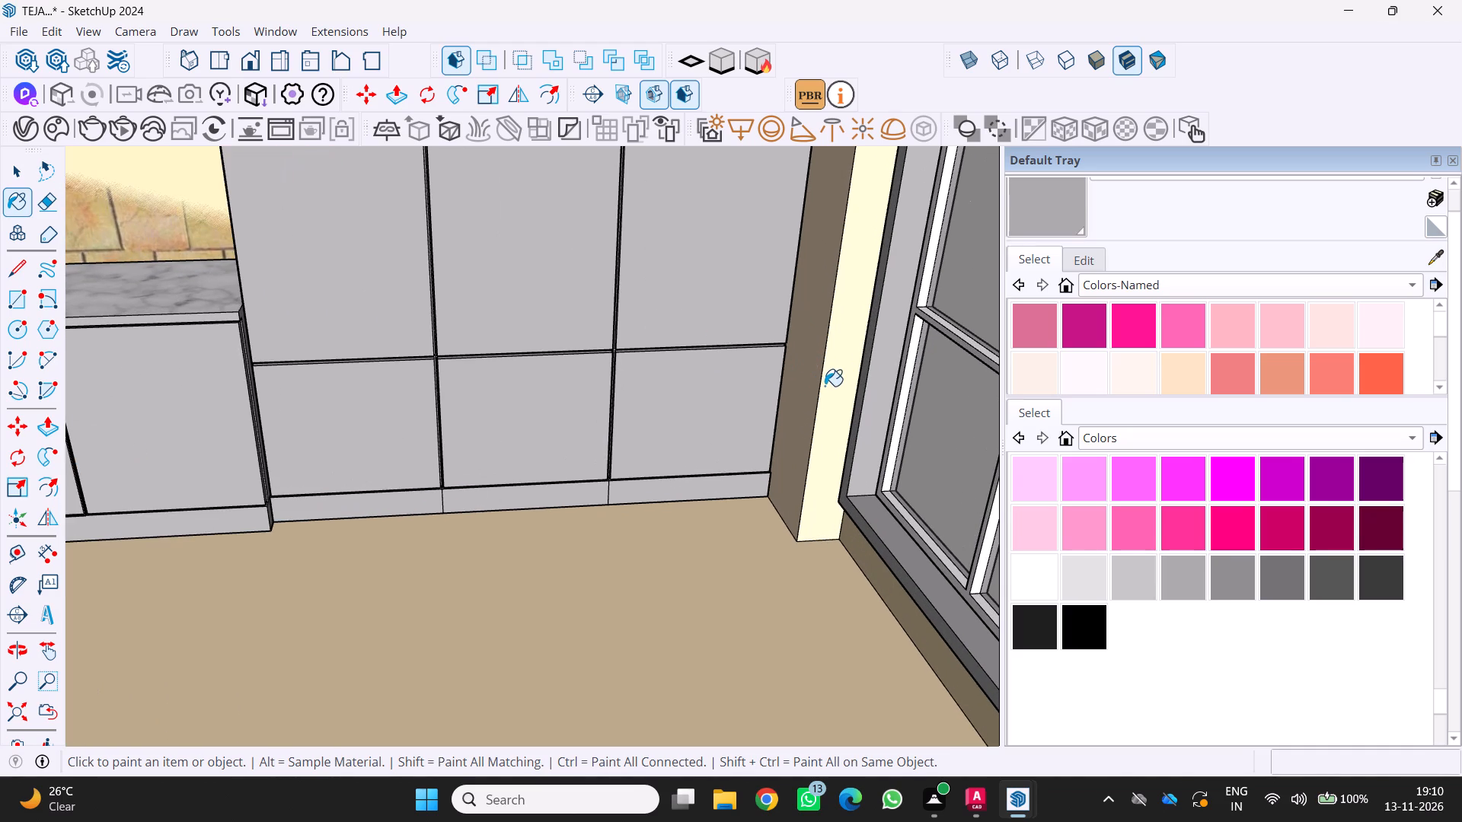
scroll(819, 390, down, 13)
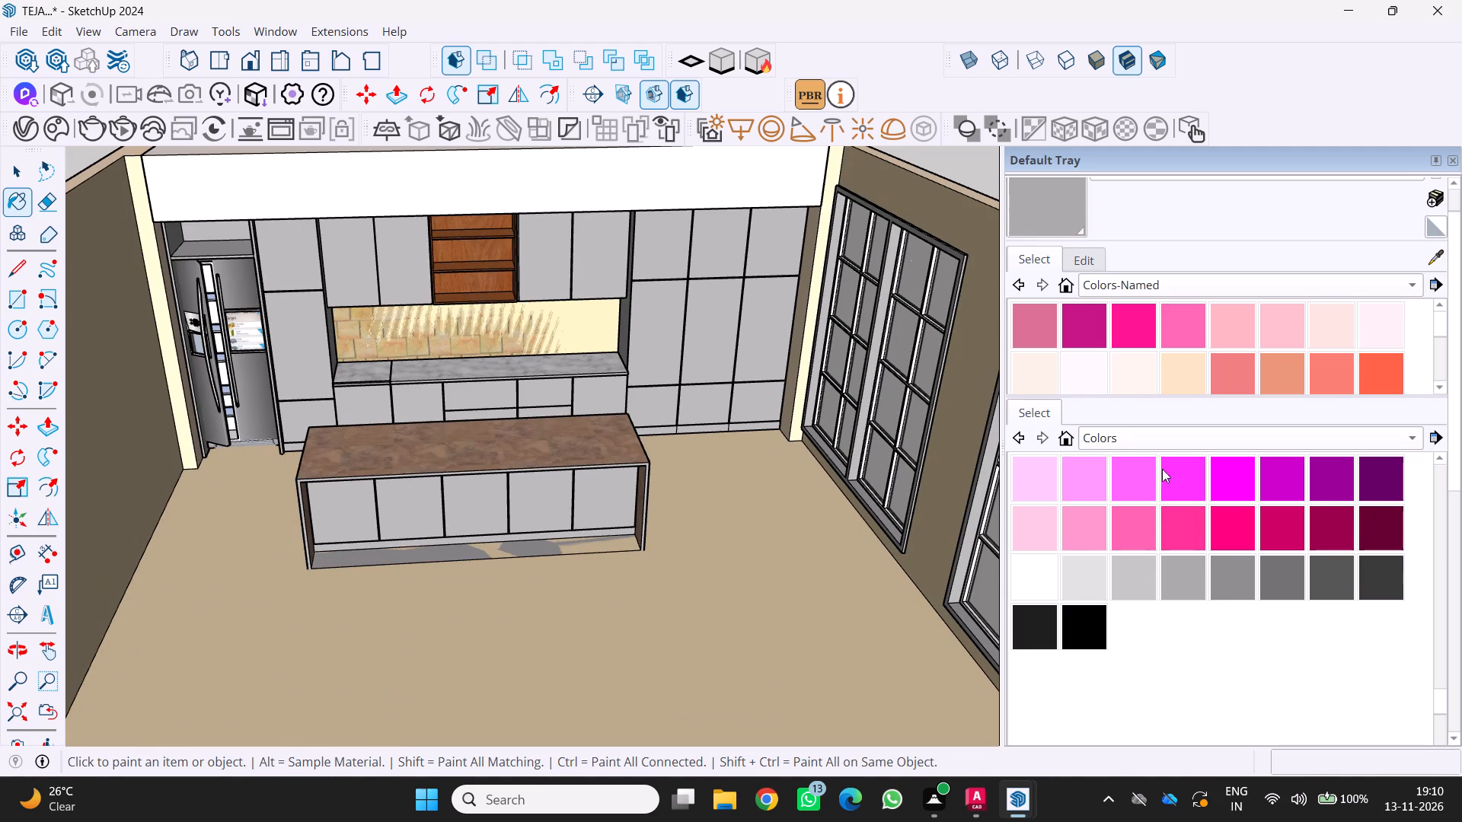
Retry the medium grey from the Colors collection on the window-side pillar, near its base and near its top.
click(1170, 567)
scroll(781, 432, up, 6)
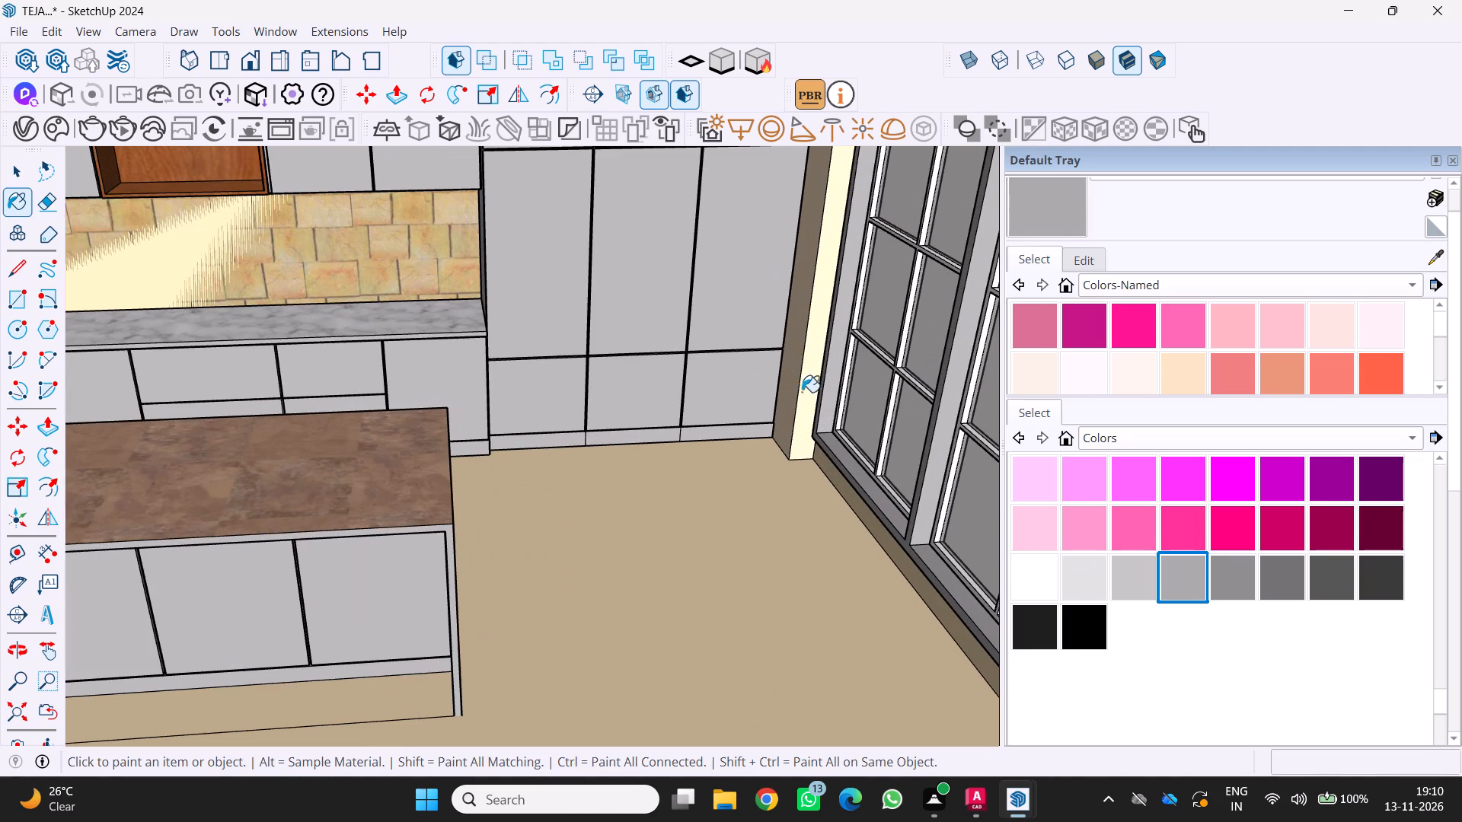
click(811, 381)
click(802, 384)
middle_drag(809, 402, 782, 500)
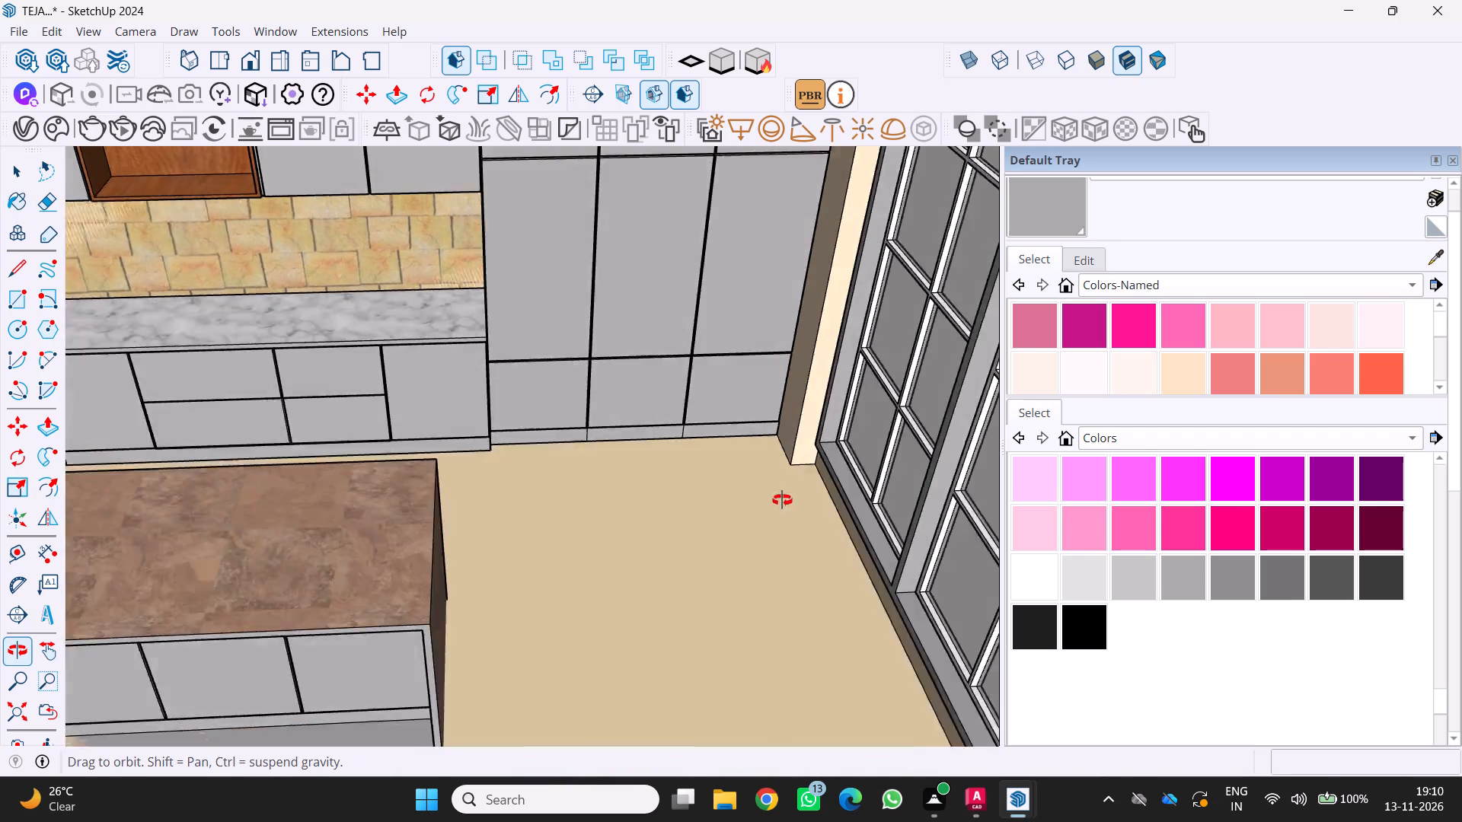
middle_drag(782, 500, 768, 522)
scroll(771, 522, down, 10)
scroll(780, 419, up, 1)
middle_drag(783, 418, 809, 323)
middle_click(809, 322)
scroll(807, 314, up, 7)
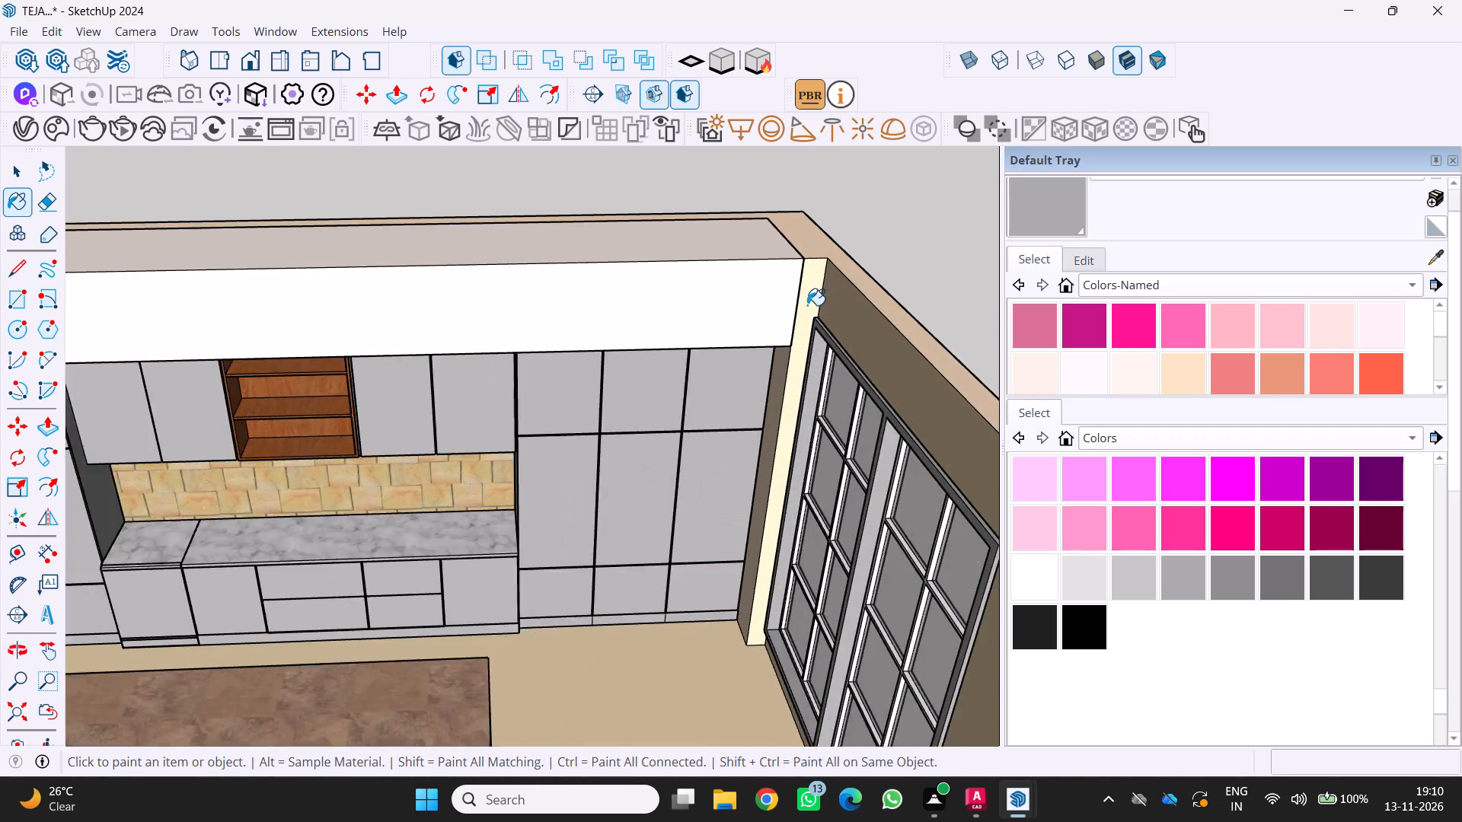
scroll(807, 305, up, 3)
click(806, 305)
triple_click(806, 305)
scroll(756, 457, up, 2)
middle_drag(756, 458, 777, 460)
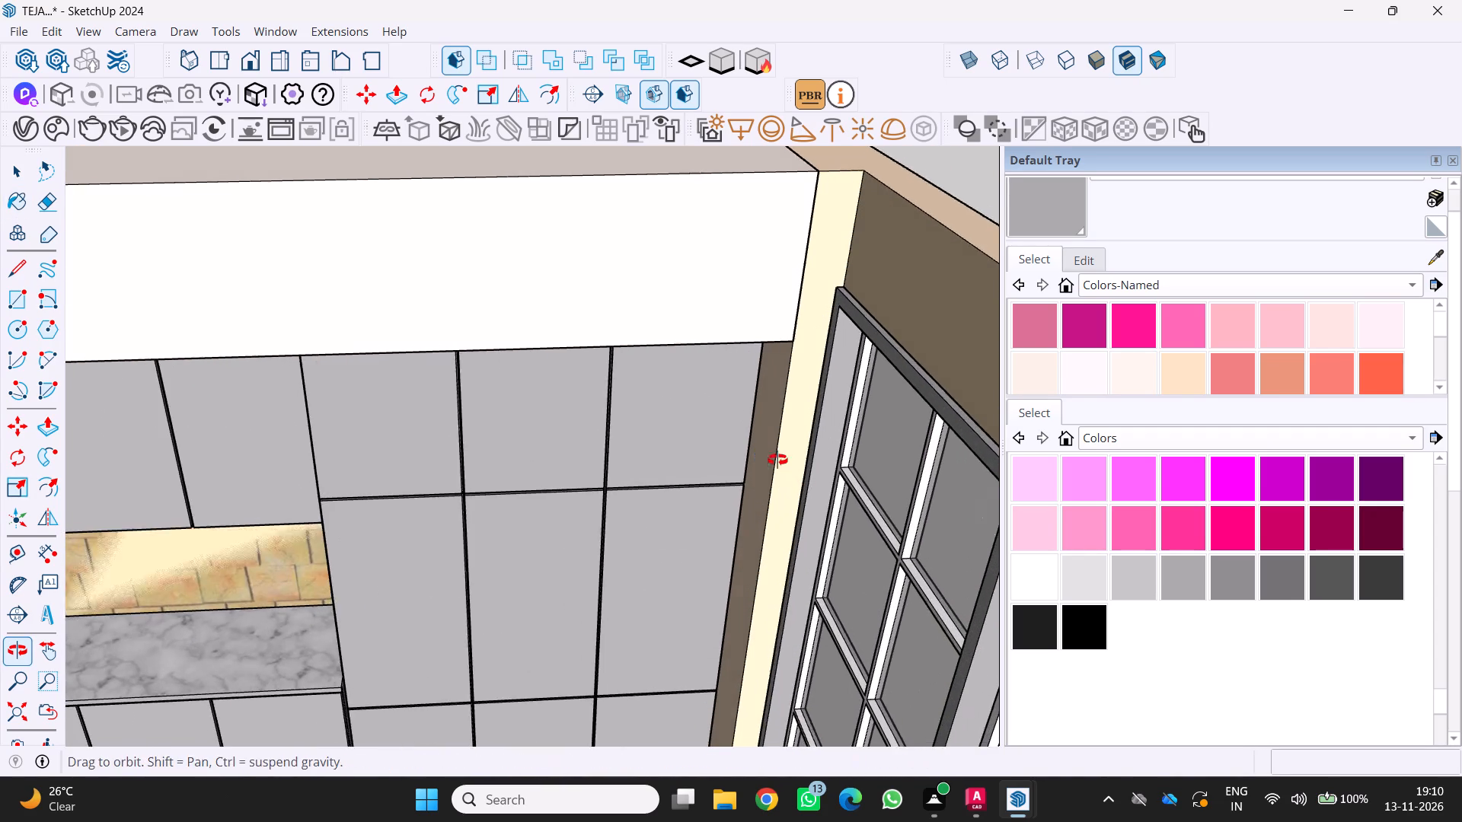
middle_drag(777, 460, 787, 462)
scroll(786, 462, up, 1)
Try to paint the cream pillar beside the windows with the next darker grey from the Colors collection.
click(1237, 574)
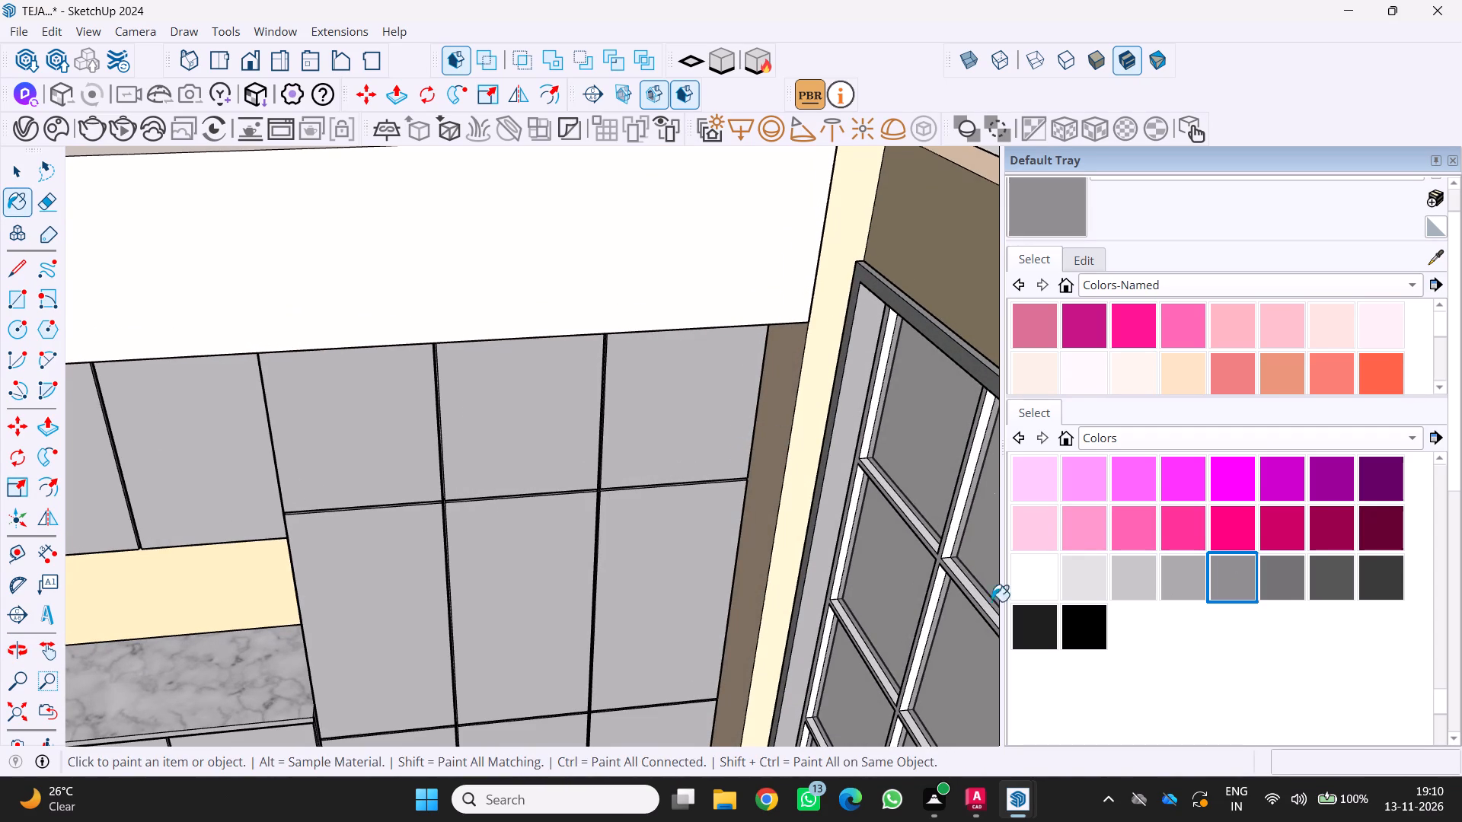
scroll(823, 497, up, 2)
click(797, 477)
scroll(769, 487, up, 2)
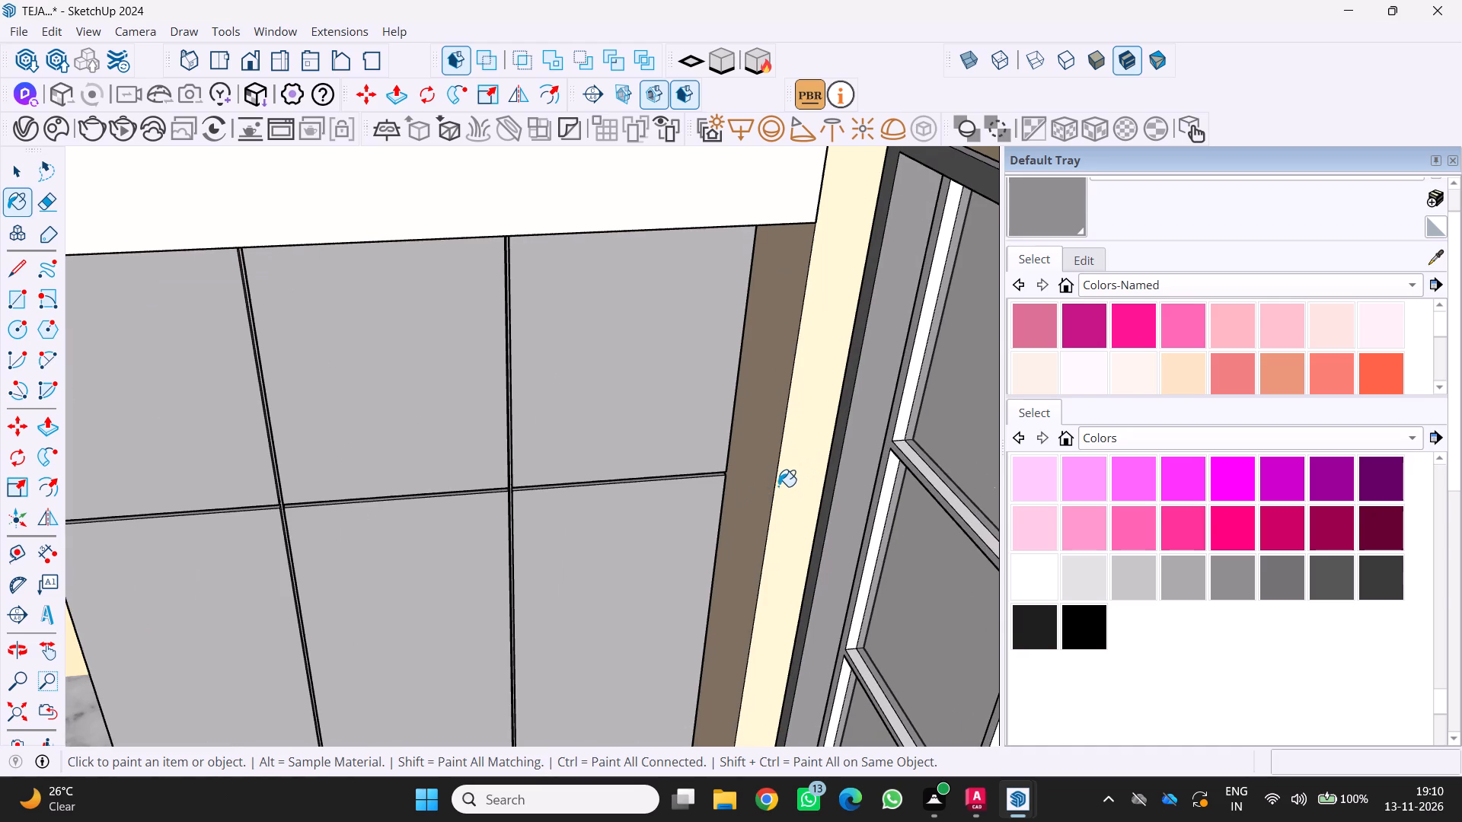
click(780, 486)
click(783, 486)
Open the room's wall group for editing at the pillar beside the windows.
scroll(778, 486, down, 15)
scroll(736, 554, down, 4)
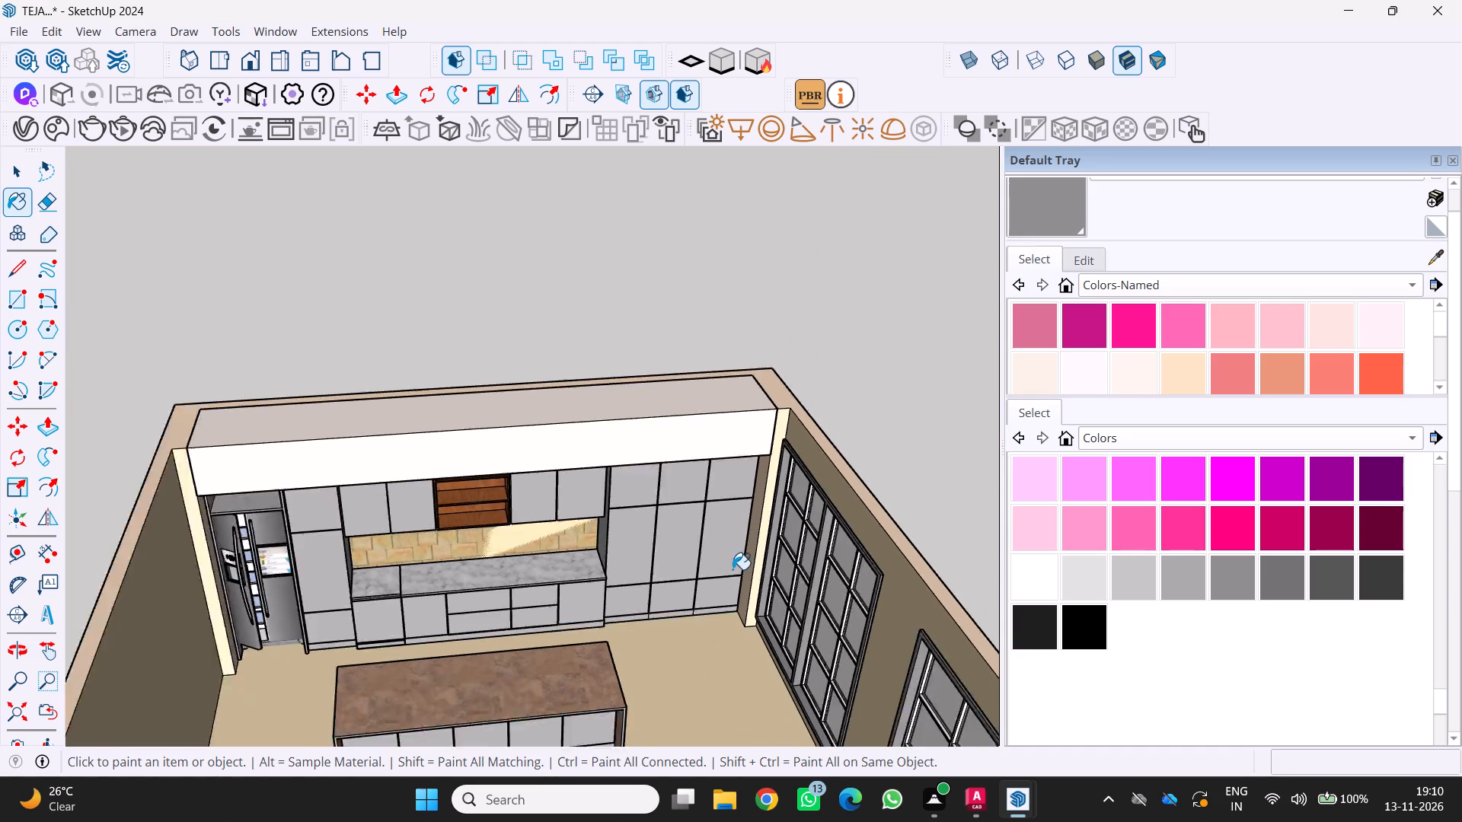
middle_drag(732, 587, 767, 508)
middle_drag(765, 506, 760, 492)
scroll(758, 492, down, 7)
middle_drag(737, 481, 8, 440)
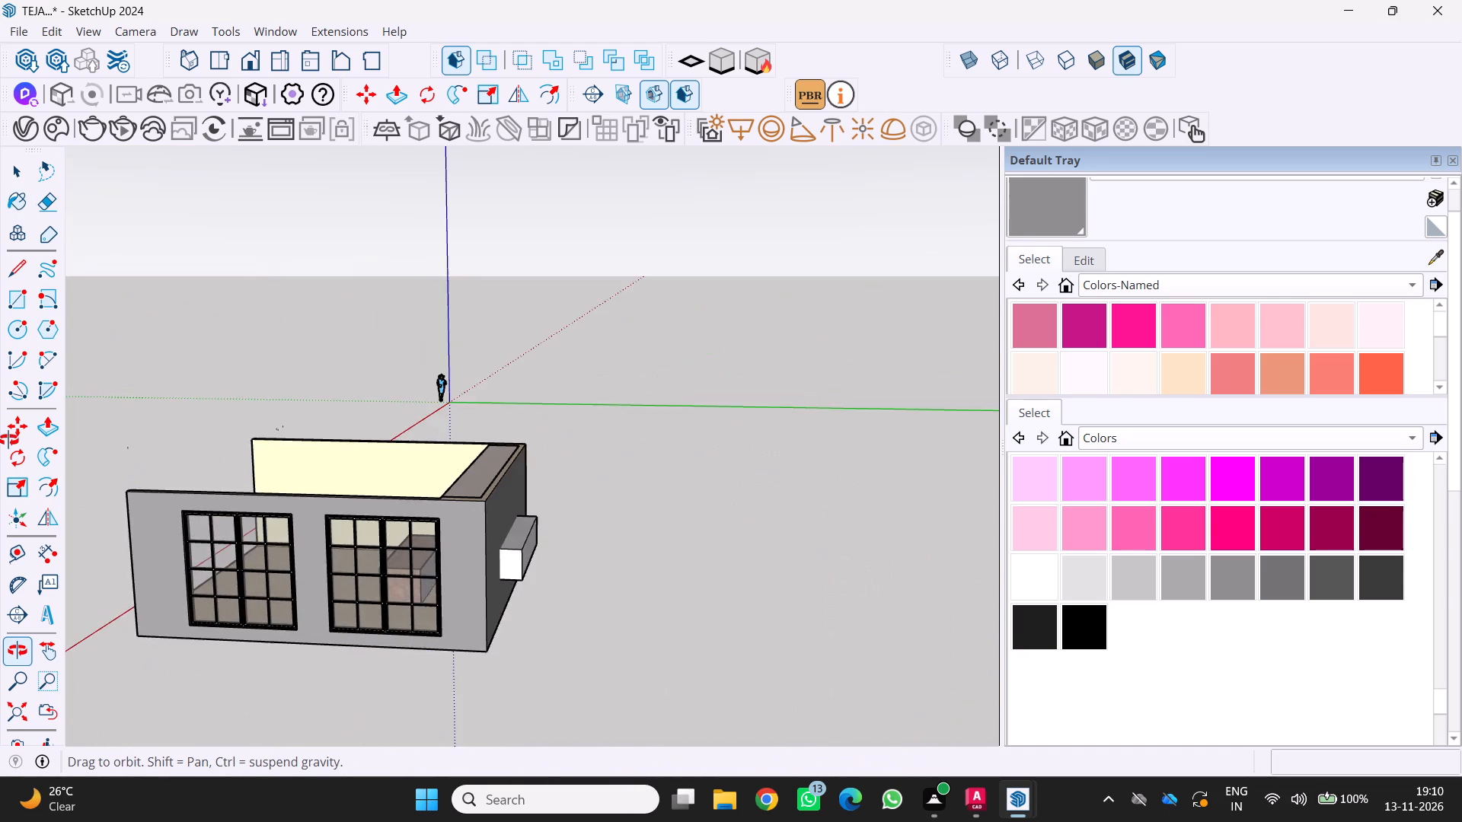
middle_drag(8, 440, 893, 499)
scroll(671, 505, up, 8)
middle_drag(729, 524, 642, 540)
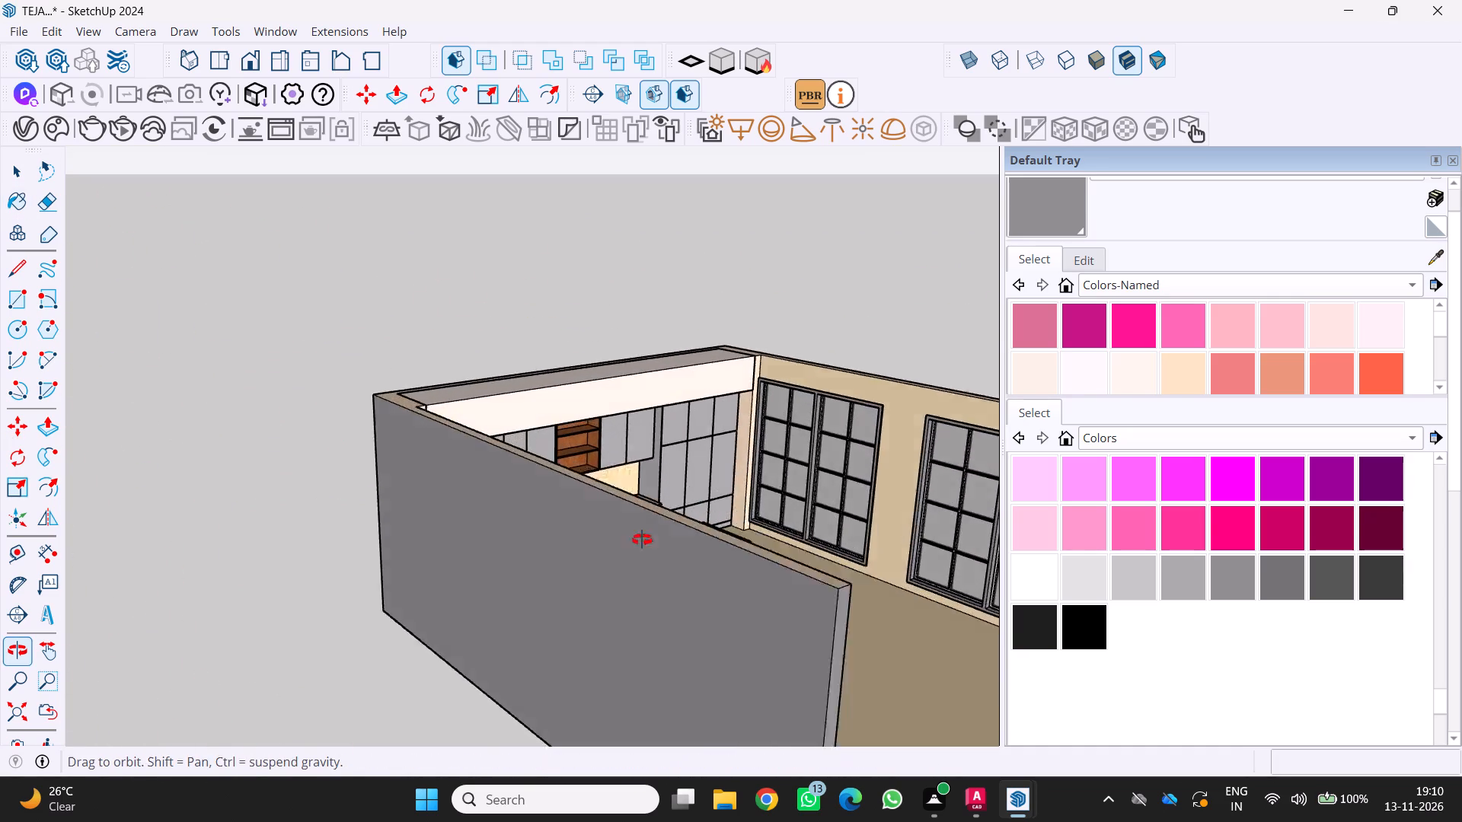
middle_drag(642, 540, 492, 540)
scroll(528, 540, up, 1)
scroll(909, 569, up, 4)
key(space)
key(b)
key(space)
key(space)
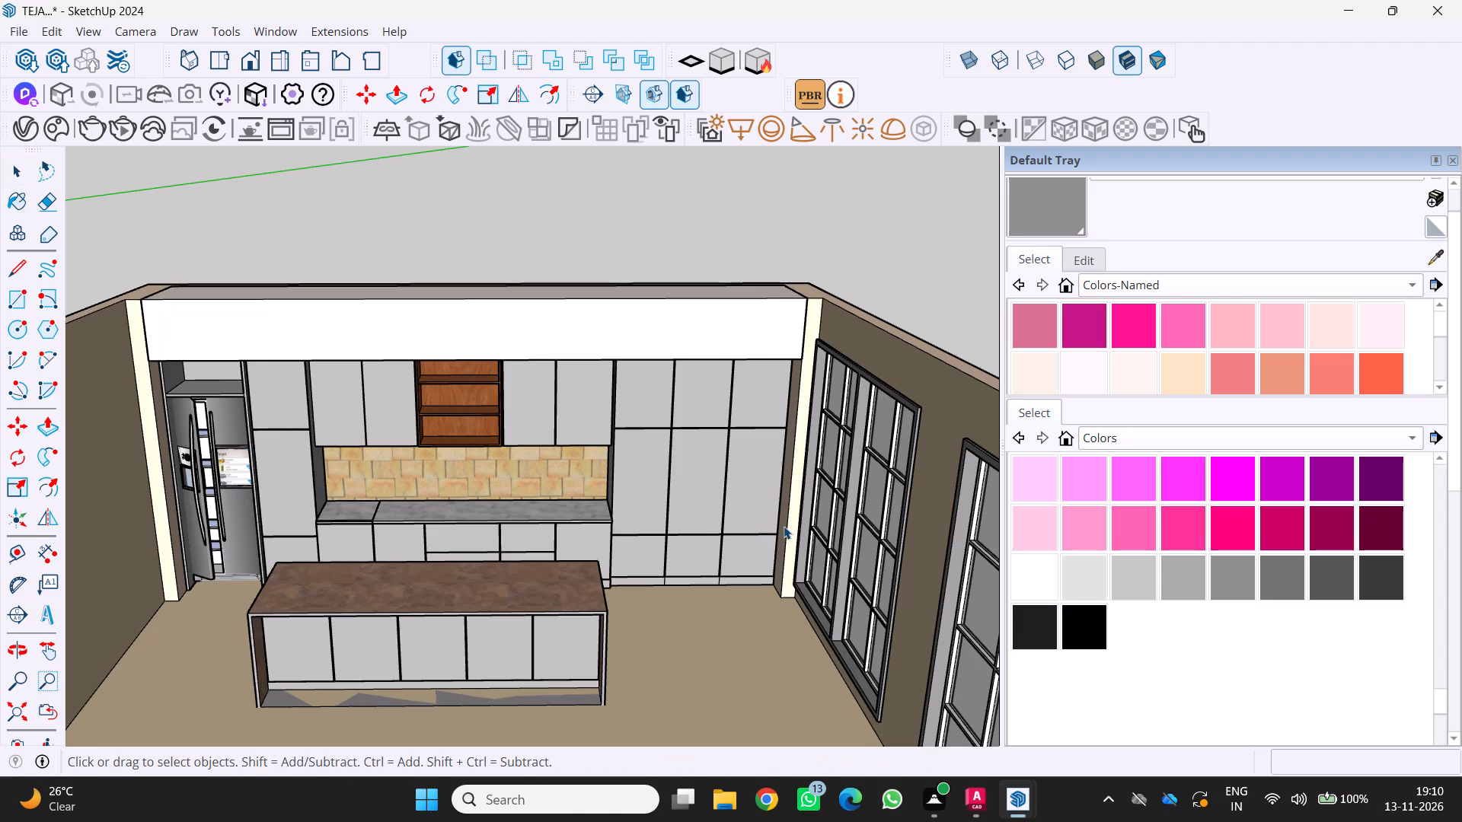
scroll(788, 527, up, 3)
click(788, 521)
triple_click(788, 521)
click(790, 523)
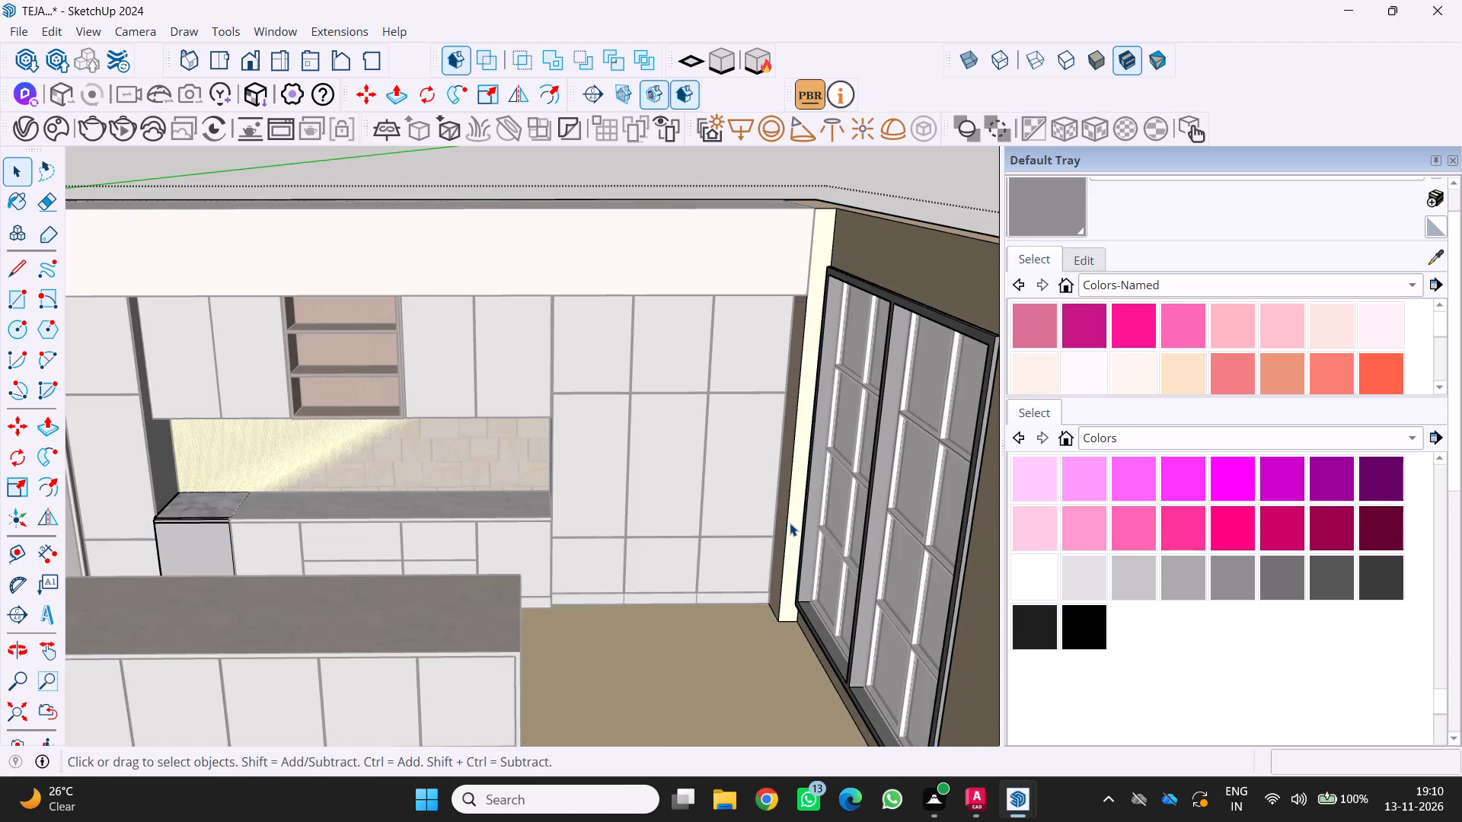
Paint the cream front and brown side faces of the pillar beside the windows medium grey from the Colors collection.
scroll(784, 518, up, 2)
middle_drag(784, 518, 806, 532)
click(804, 515)
click(802, 512)
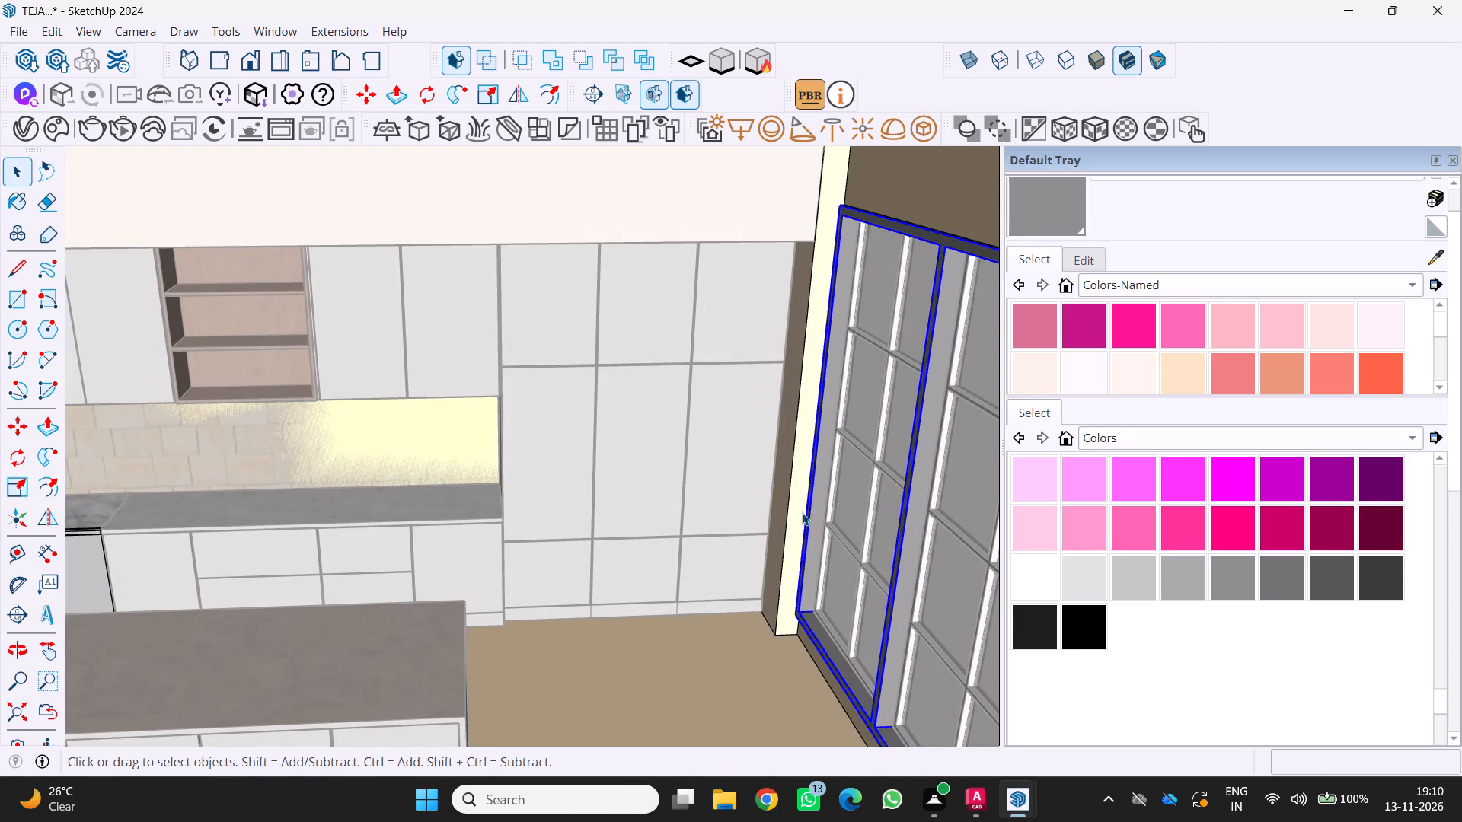
scroll(796, 507, up, 3)
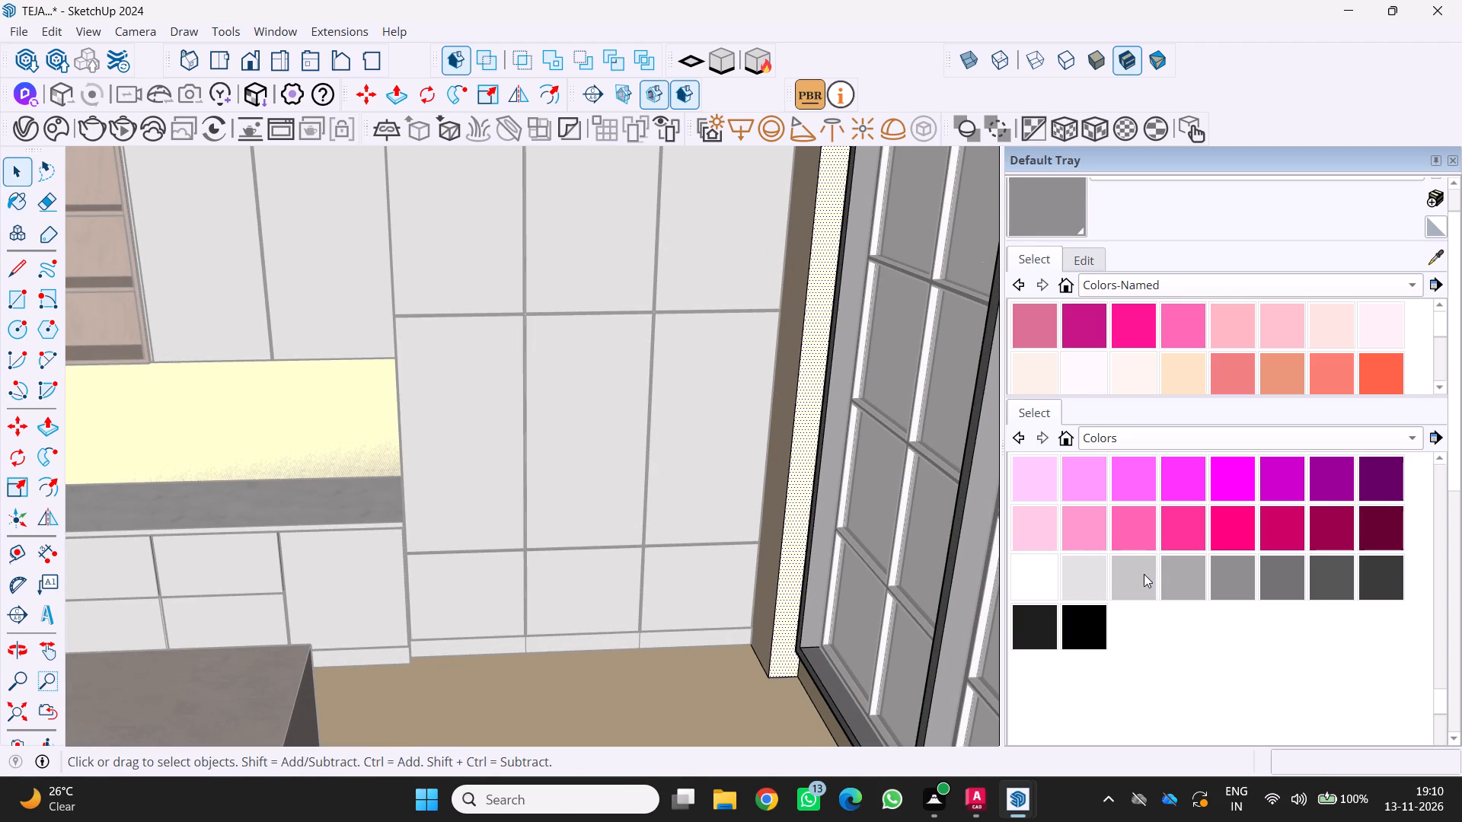
drag(1192, 572, 1154, 572)
scroll(922, 527, up, 2)
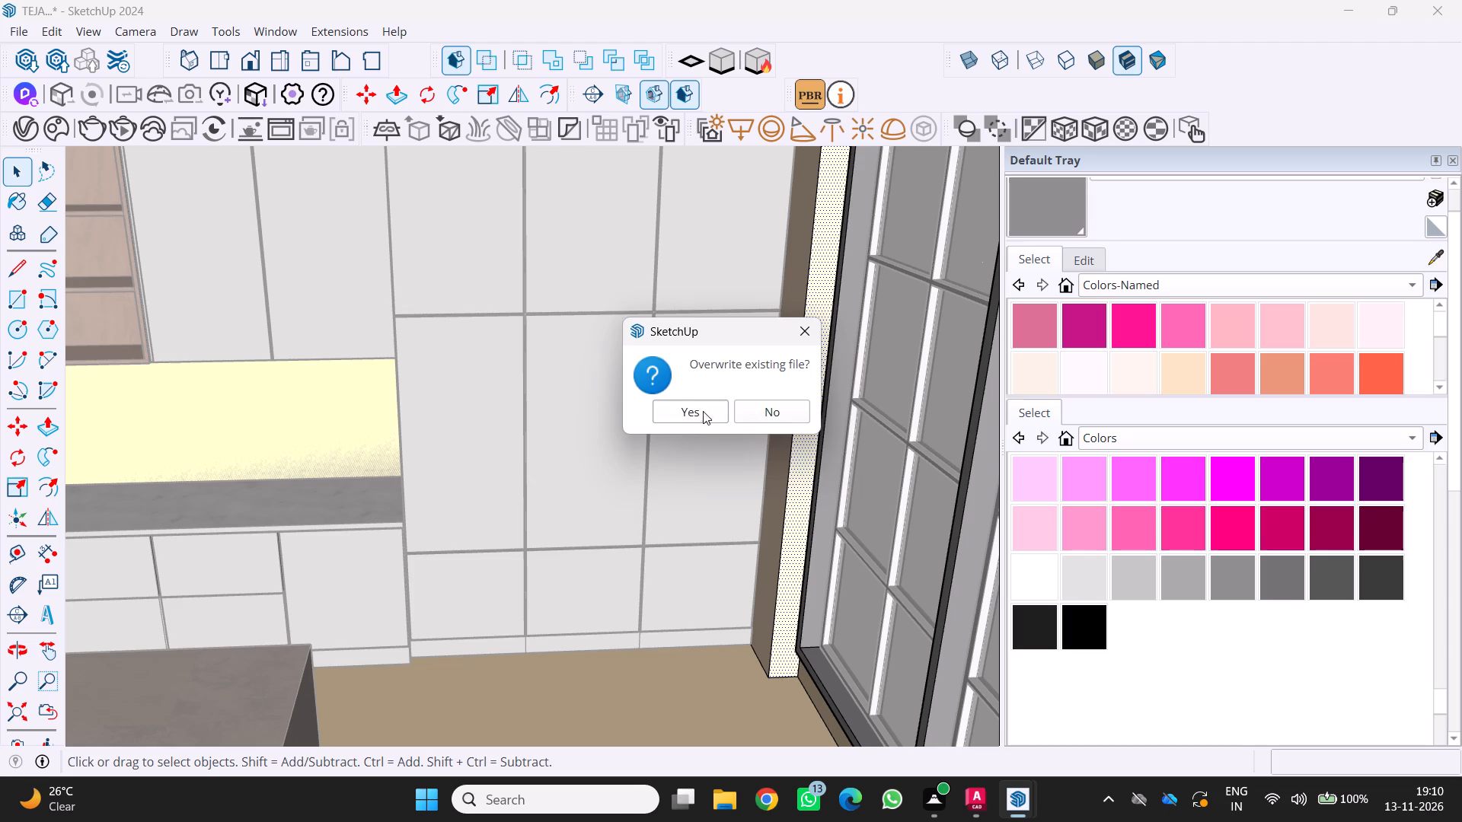
click(703, 411)
scroll(825, 486, up, 2)
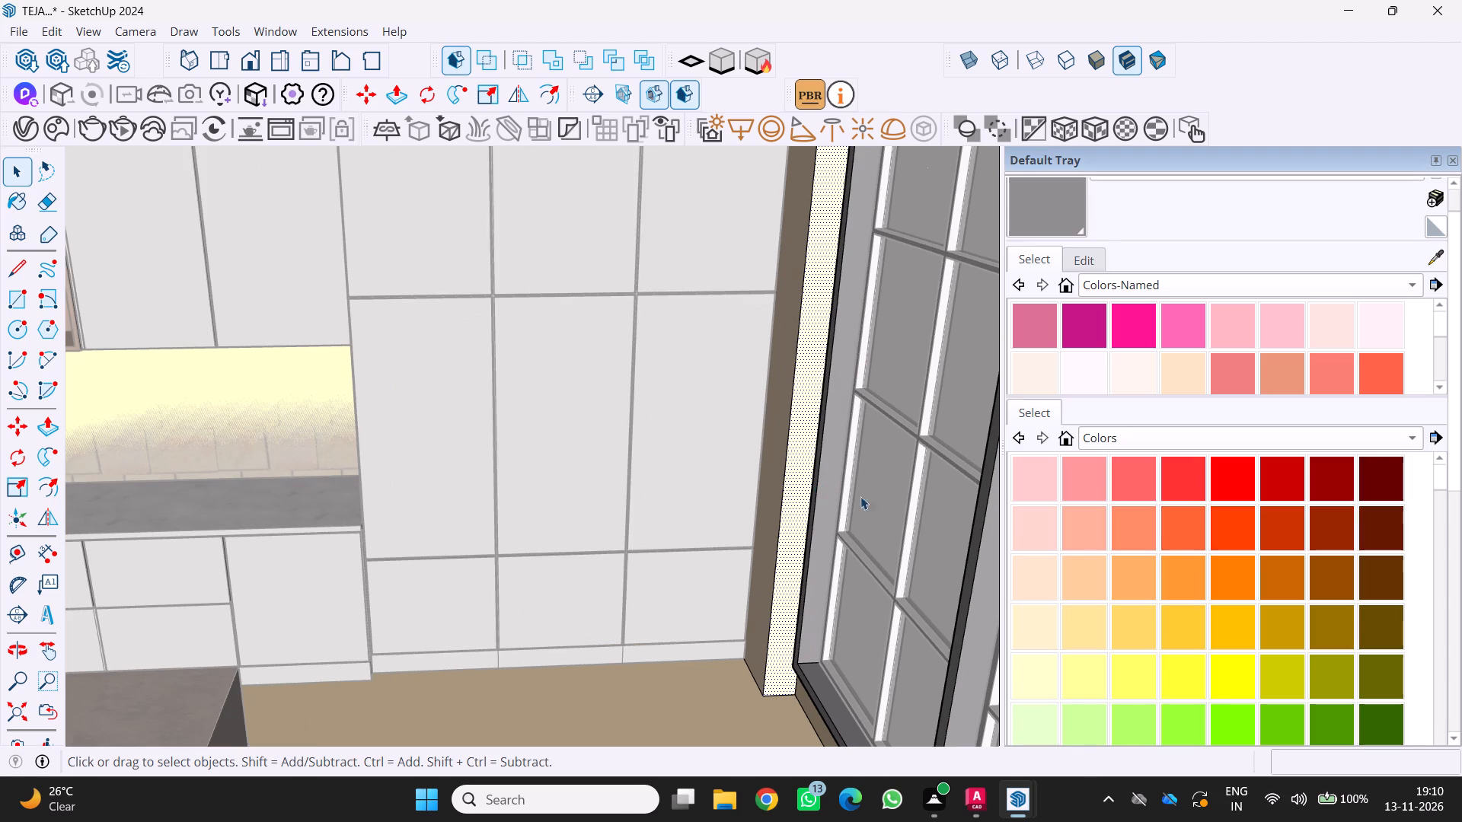
scroll(1361, 487, down, 8)
scroll(1310, 533, down, 3)
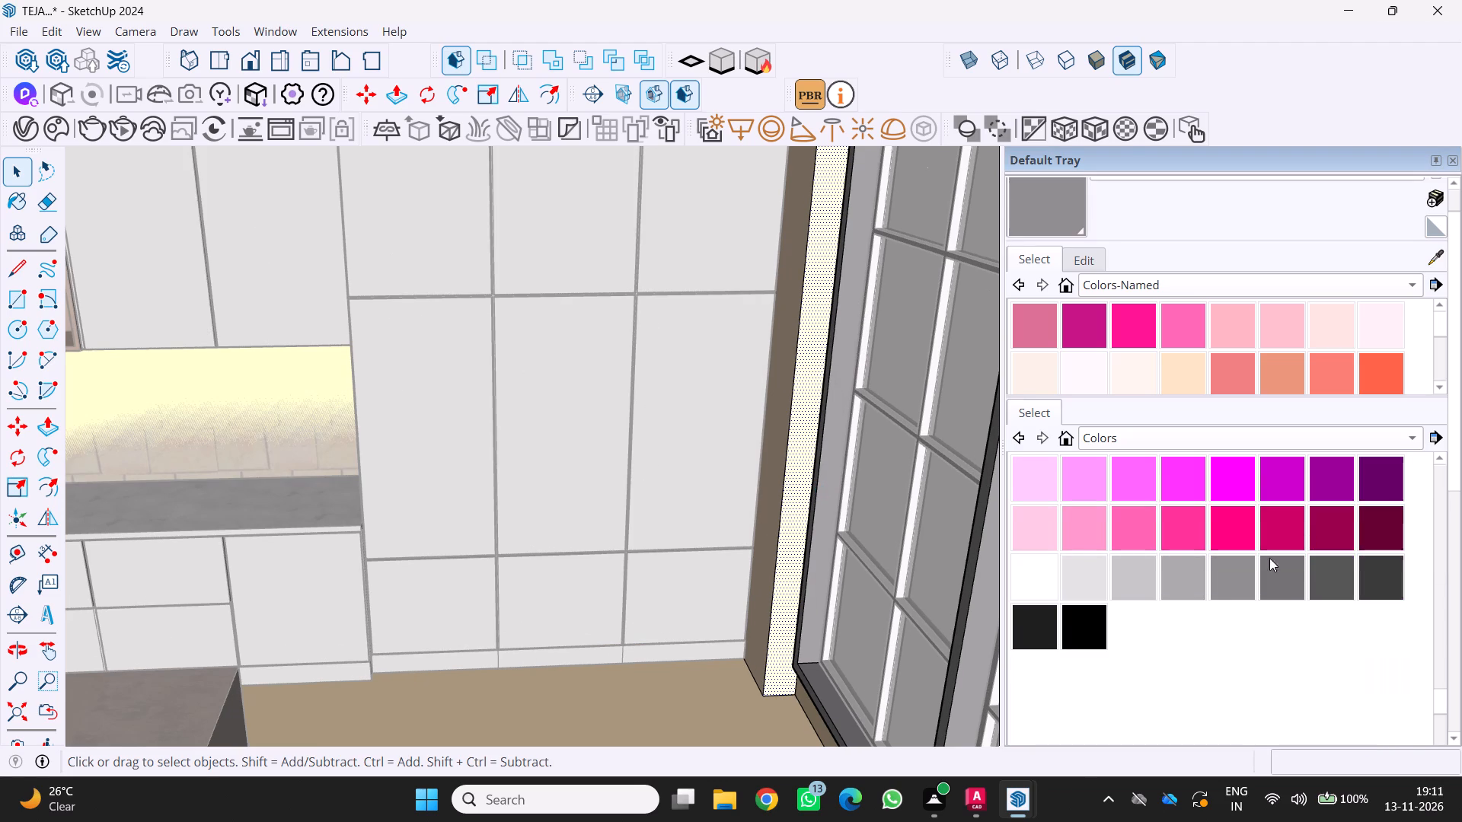
click(1198, 572)
scroll(792, 473, up, 3)
click(794, 470)
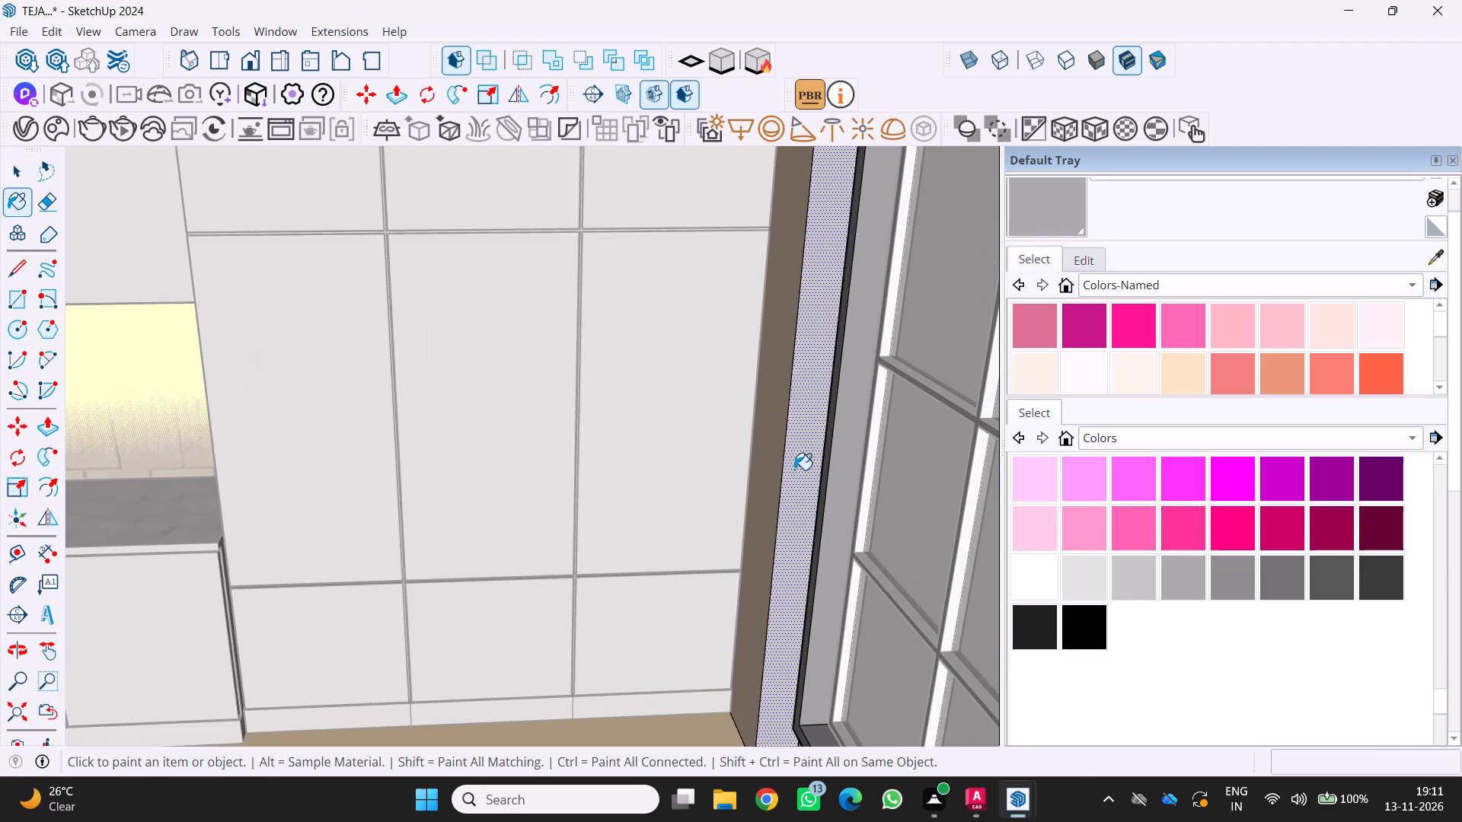
scroll(781, 485, down, 8)
middle_drag(772, 487, 828, 513)
scroll(789, 435, up, 4)
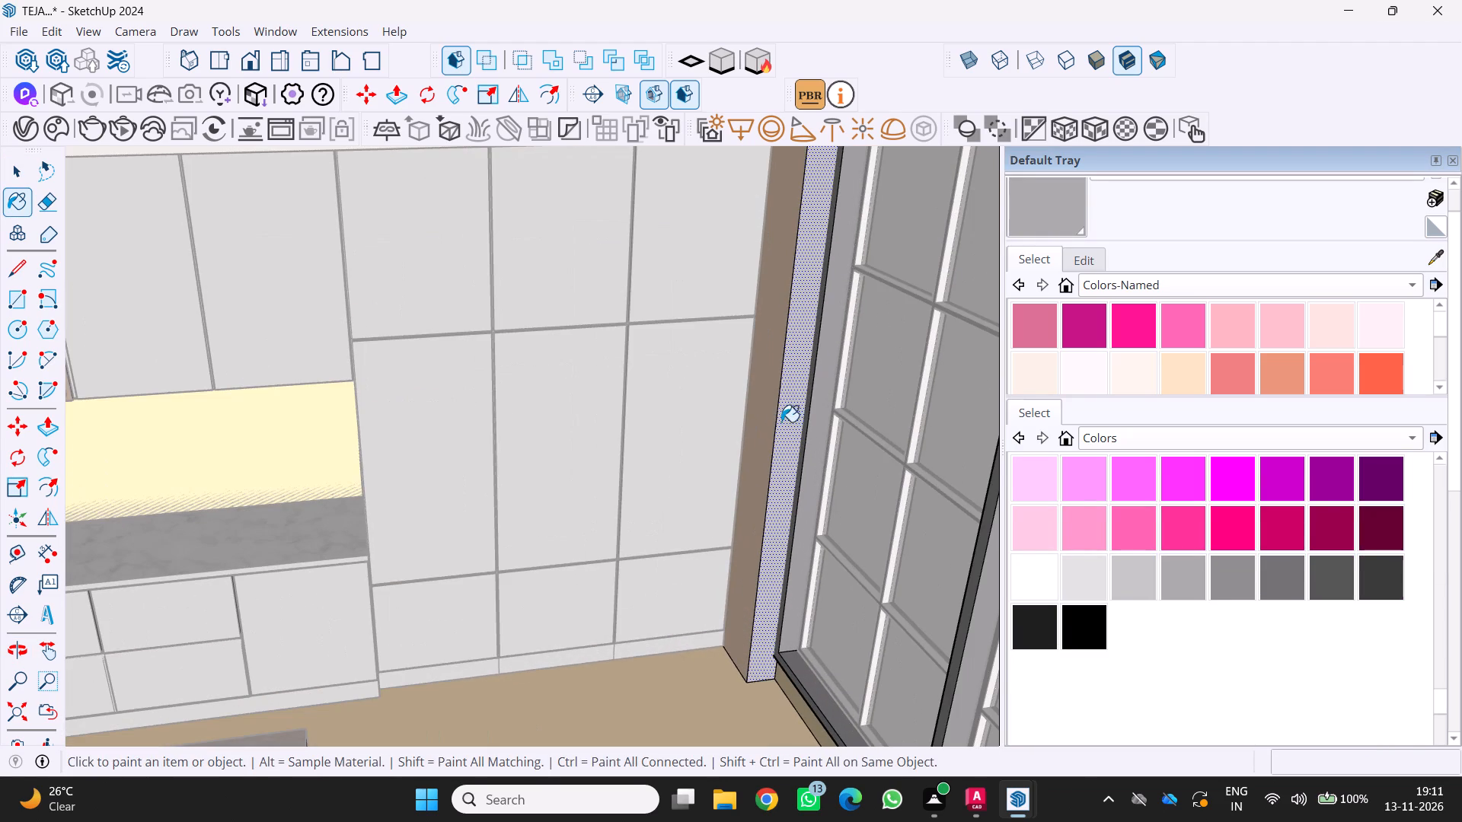
click(768, 407)
Paint the front and side faces of the pillar beside the fridge the same medium grey and leave the wall group.
scroll(768, 432, down, 10)
middle_drag(748, 429, 723, 428)
middle_drag(736, 415, 702, 437)
middle_click(702, 437)
middle_click(701, 438)
scroll(701, 438, up, 1)
scroll(697, 437, down, 5)
scroll(25, 473, up, 4)
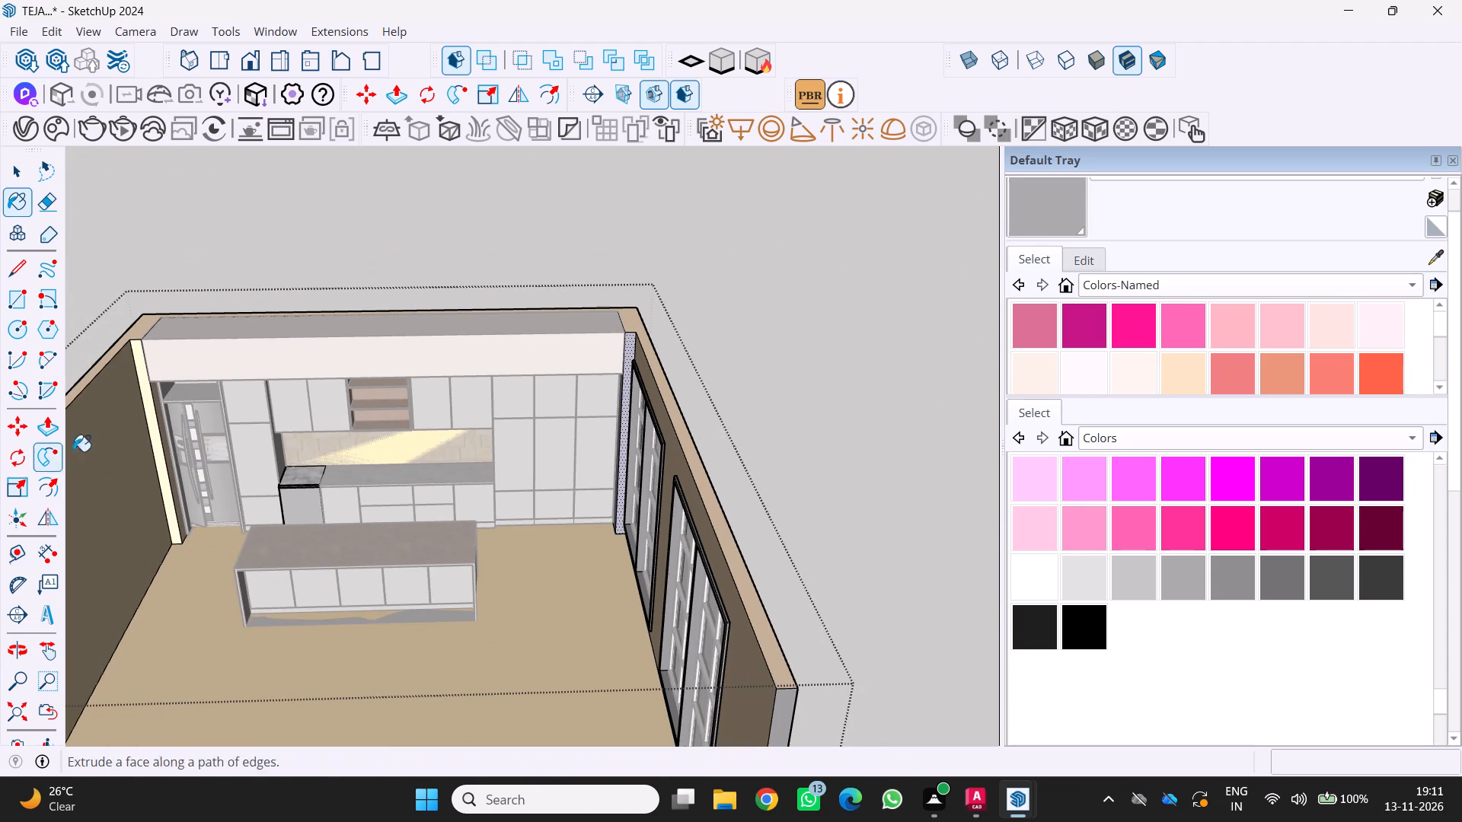
scroll(73, 451, up, 11)
click(145, 432)
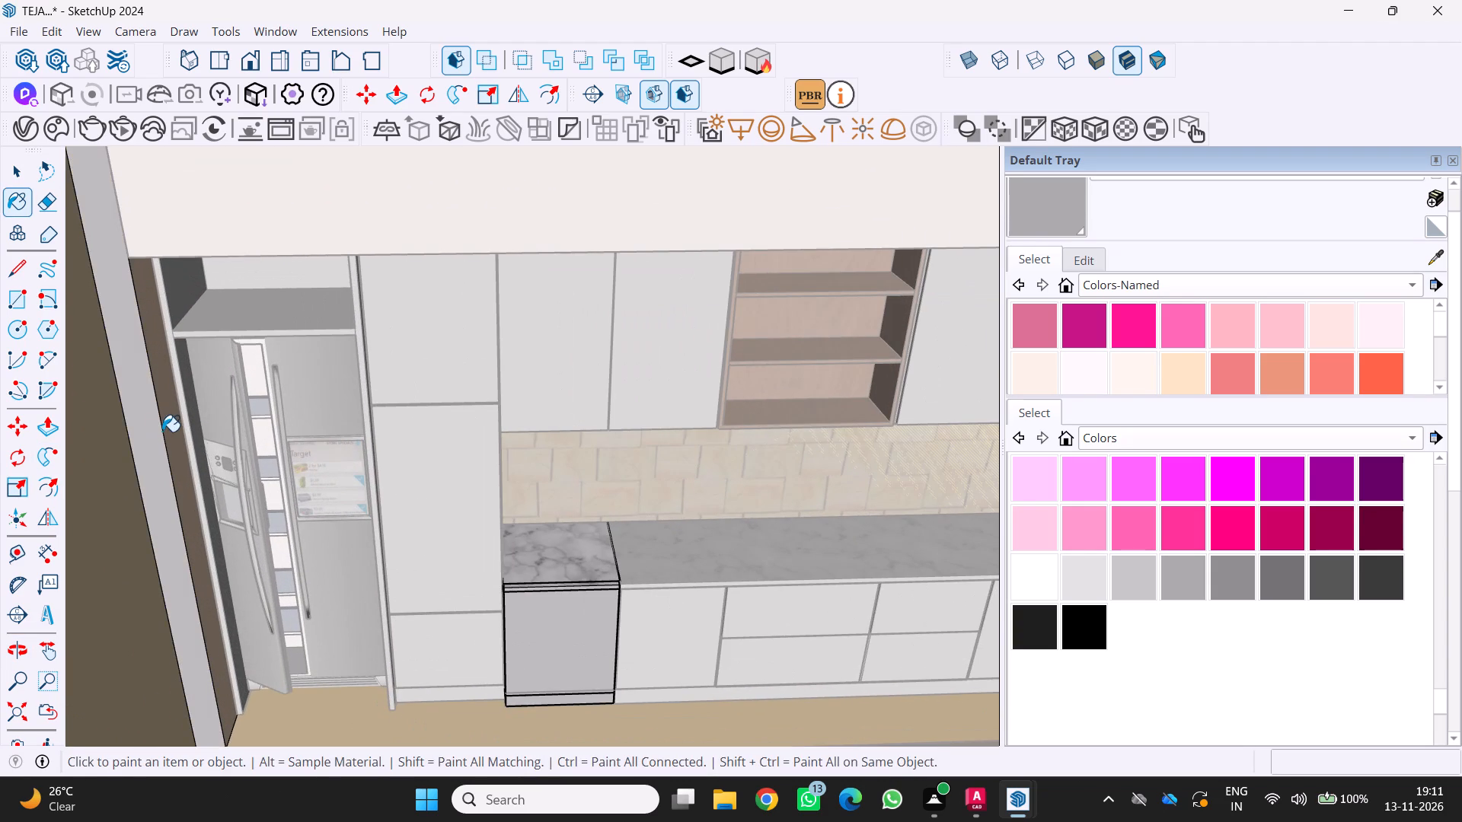
scroll(162, 432, up, 4)
click(171, 425)
scroll(173, 428, down, 14)
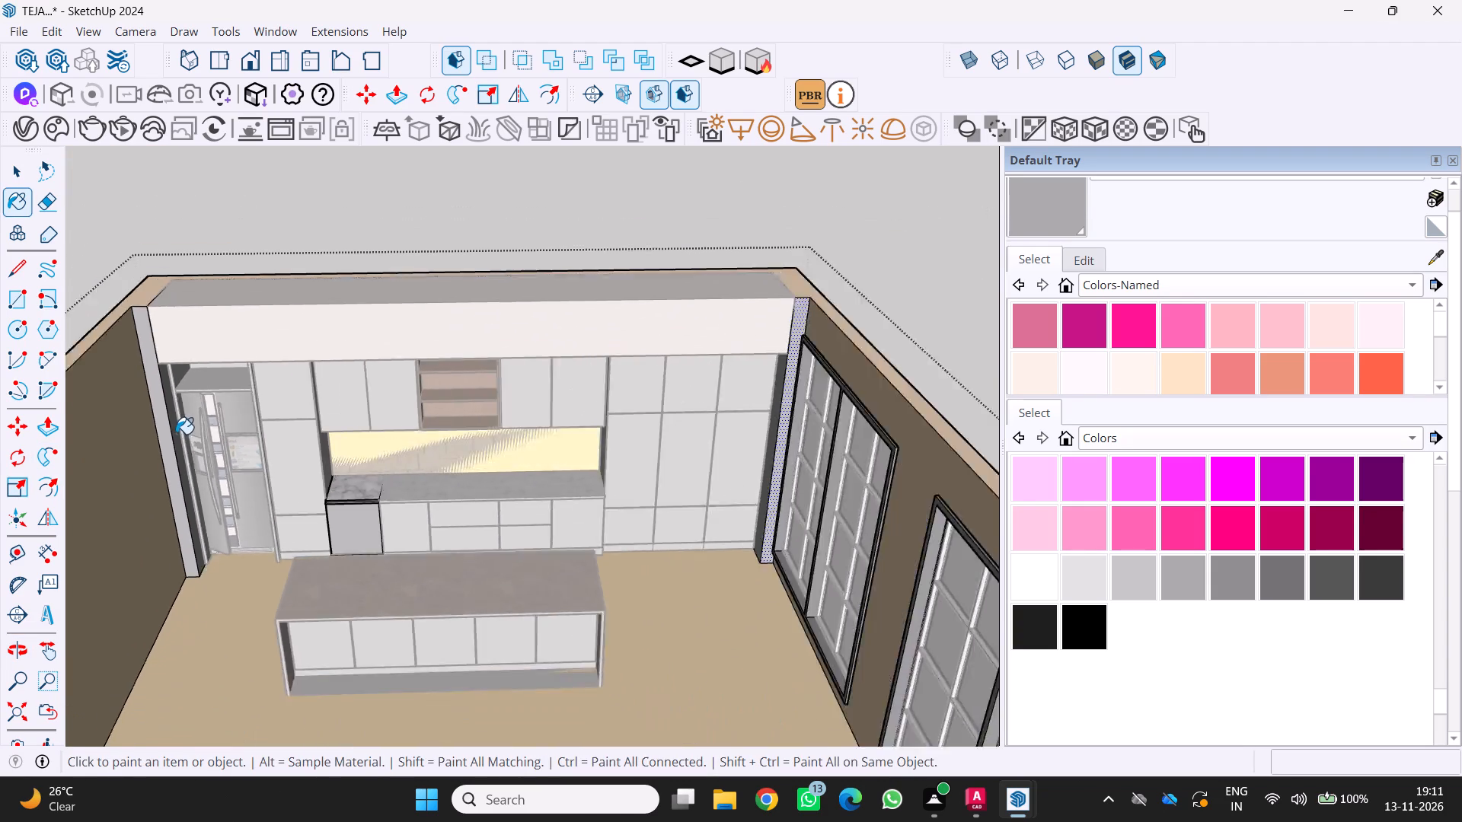
scroll(176, 434, down, 12)
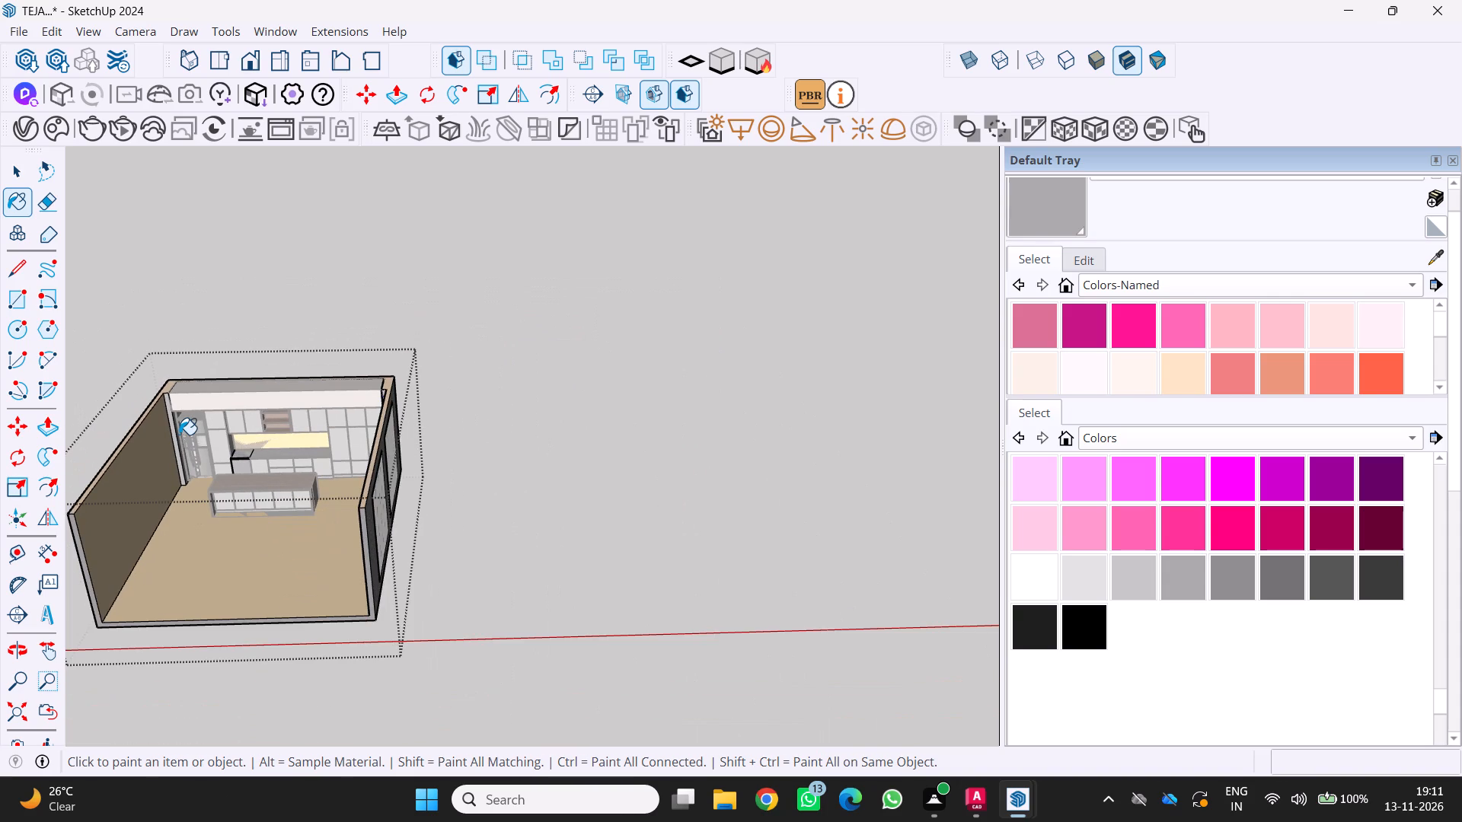
shift+middle_drag(186, 438, 429, 390)
shift+scroll(429, 390, down, 3)
key(space)
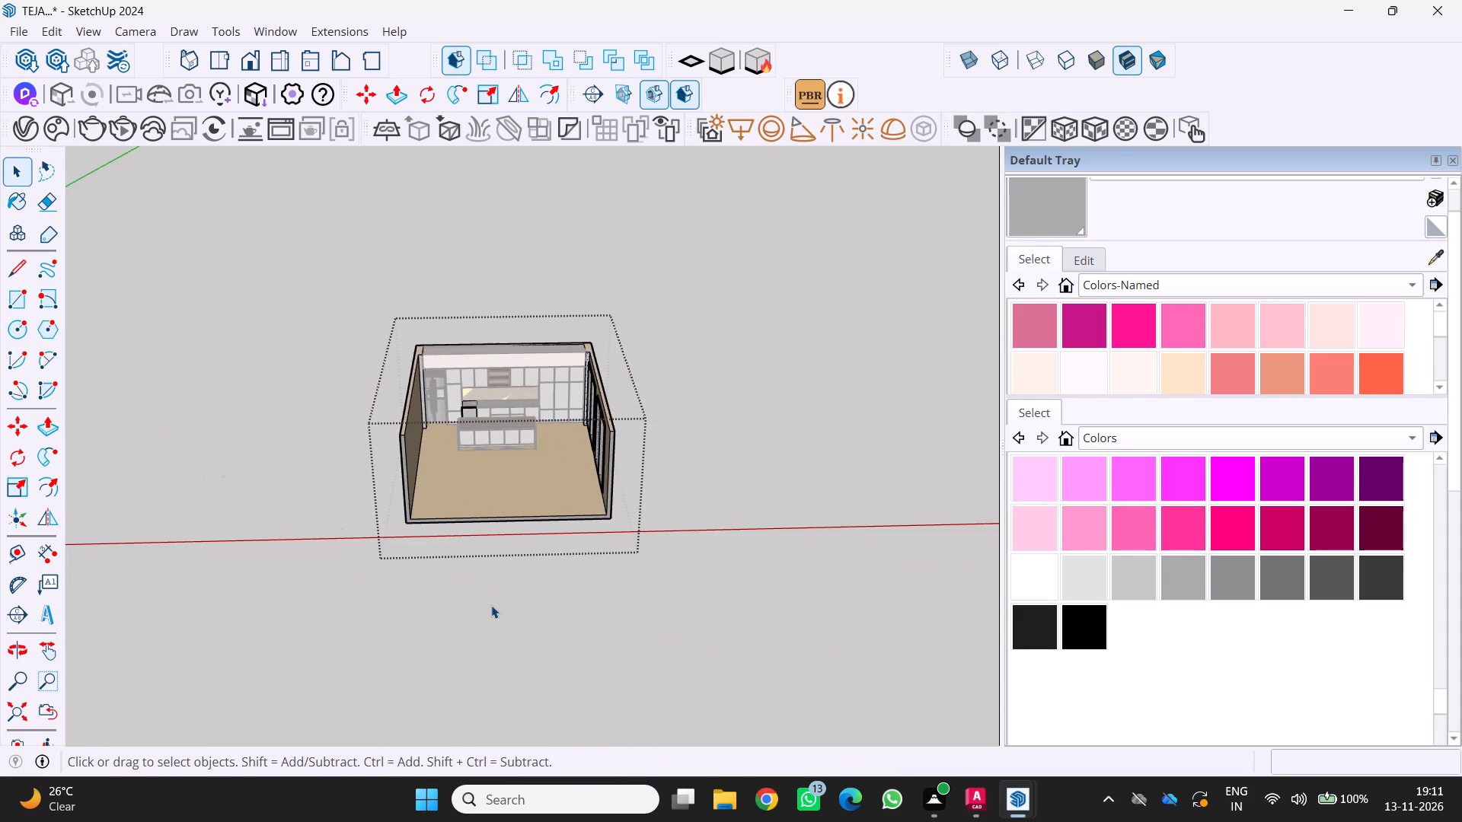
click(491, 605)
Examine the repainted pillars beside the fridge and the windows, close up and within the whole kitchen.
scroll(487, 606, up, 4)
middle_drag(487, 602, 472, 542)
scroll(443, 412, up, 8)
middle_drag(410, 378, 380, 496)
scroll(342, 515, down, 6)
scroll(418, 487, down, 1)
middle_drag(418, 489, 413, 368)
scroll(373, 342, up, 5)
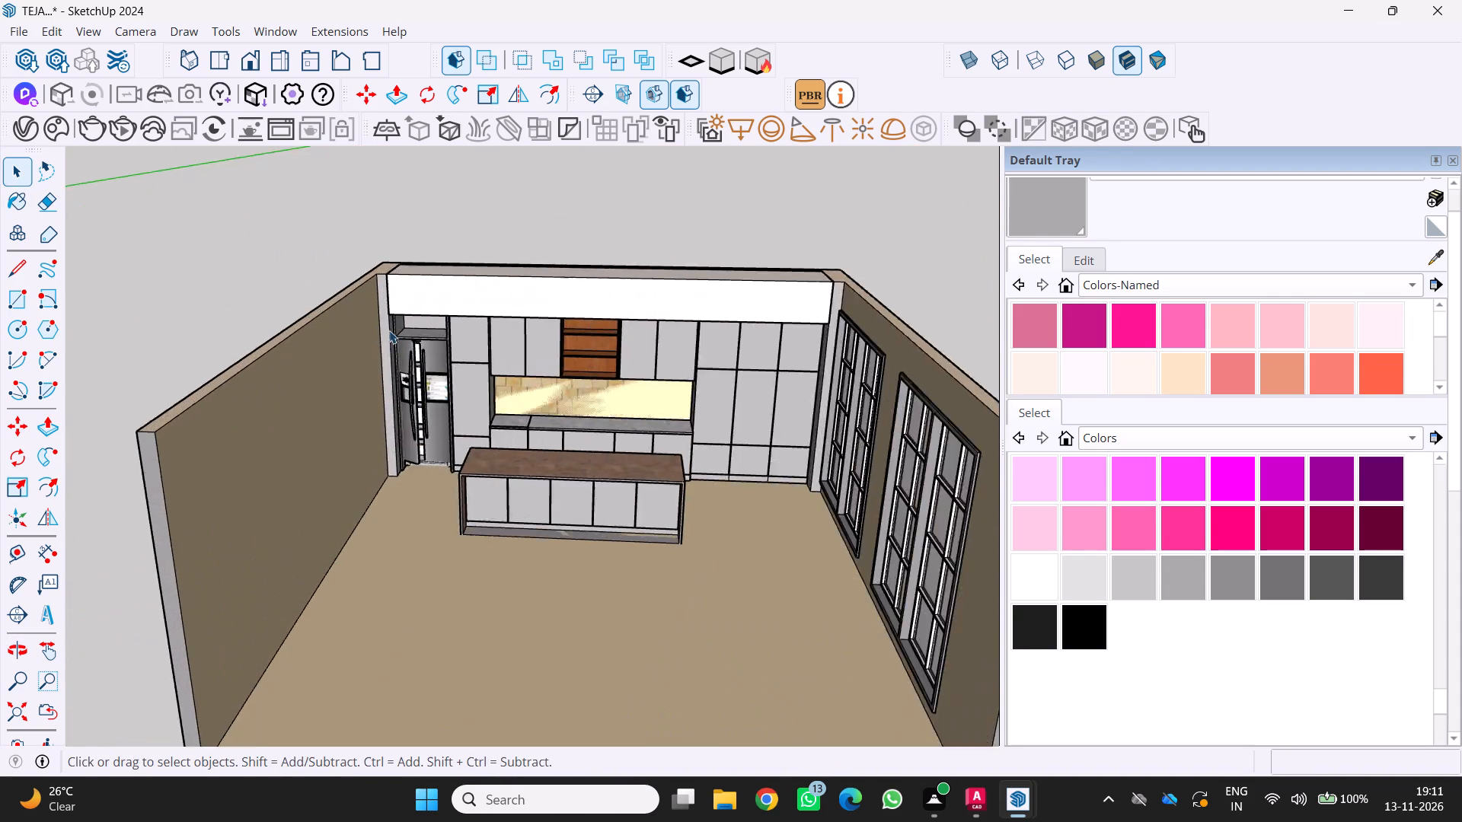
scroll(389, 330, up, 3)
middle_drag(404, 332, 373, 343)
scroll(389, 345, up, 4)
middle_drag(389, 345, 208, 397)
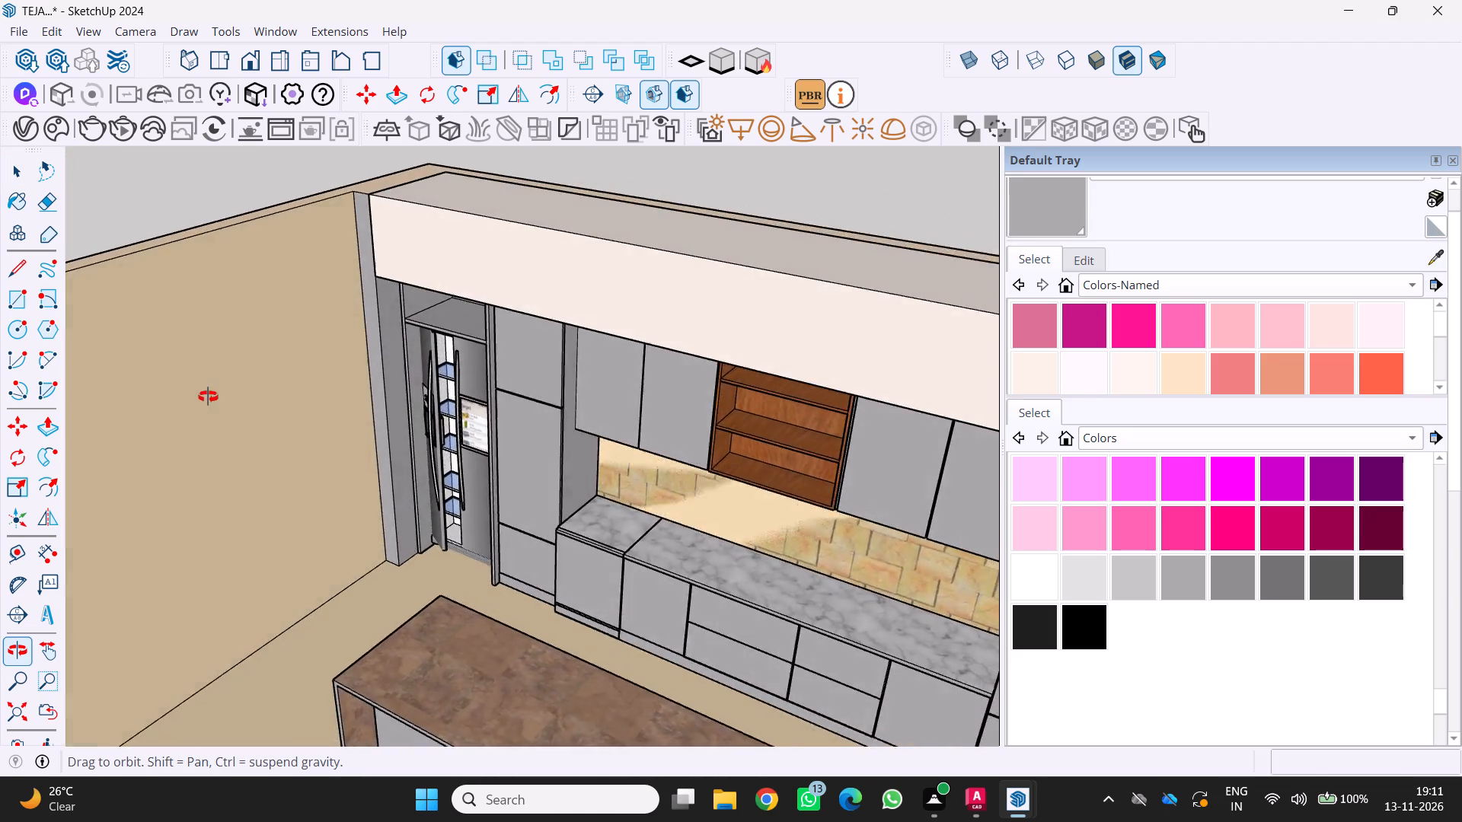
middle_drag(208, 397, 436, 349)
middle_click(436, 349)
middle_click(436, 349)
scroll(436, 349, down, 5)
scroll(447, 435, down, 6)
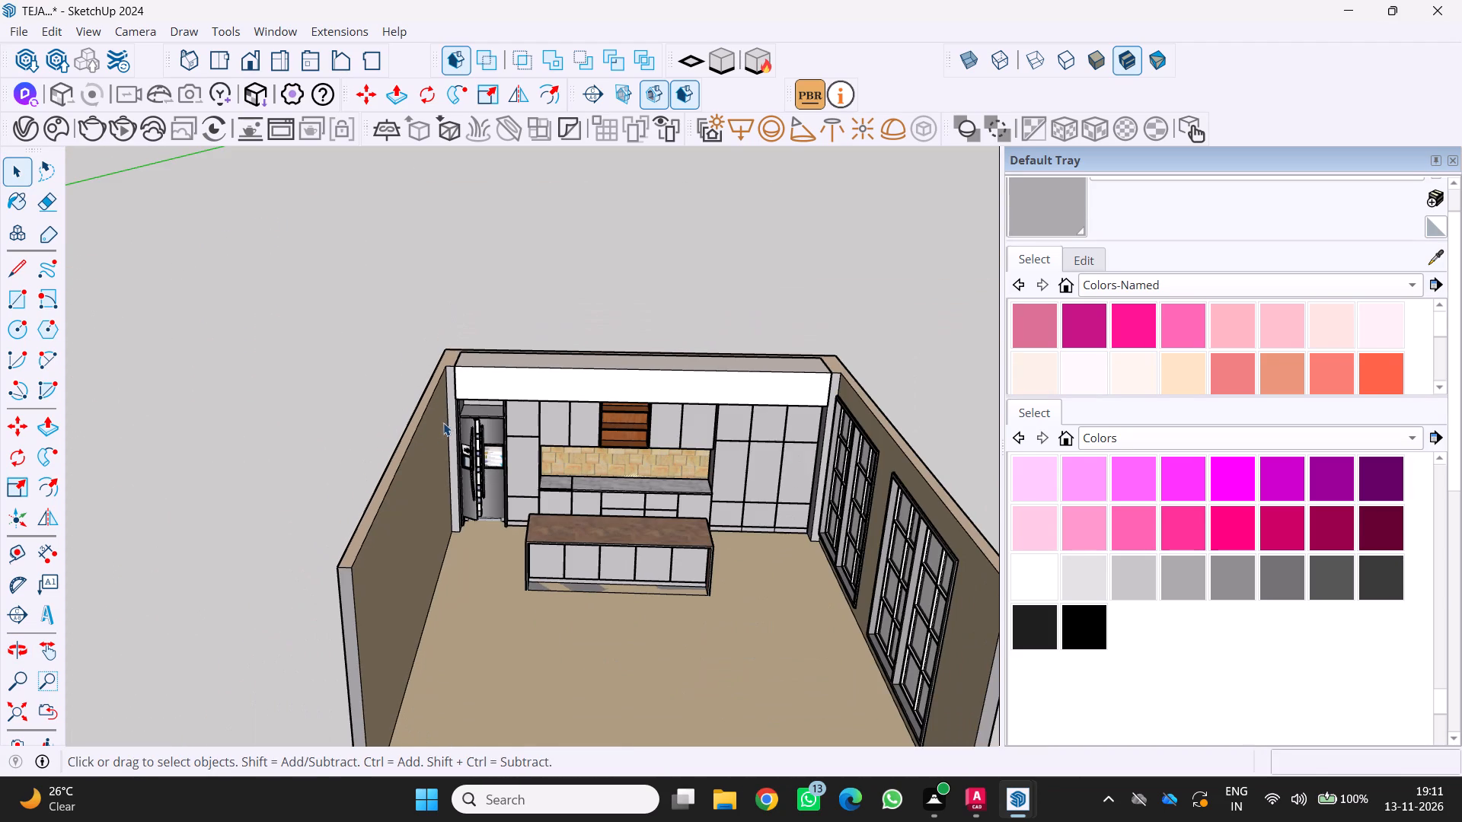
scroll(448, 429, down, 1)
middle_drag(477, 416, 522, 332)
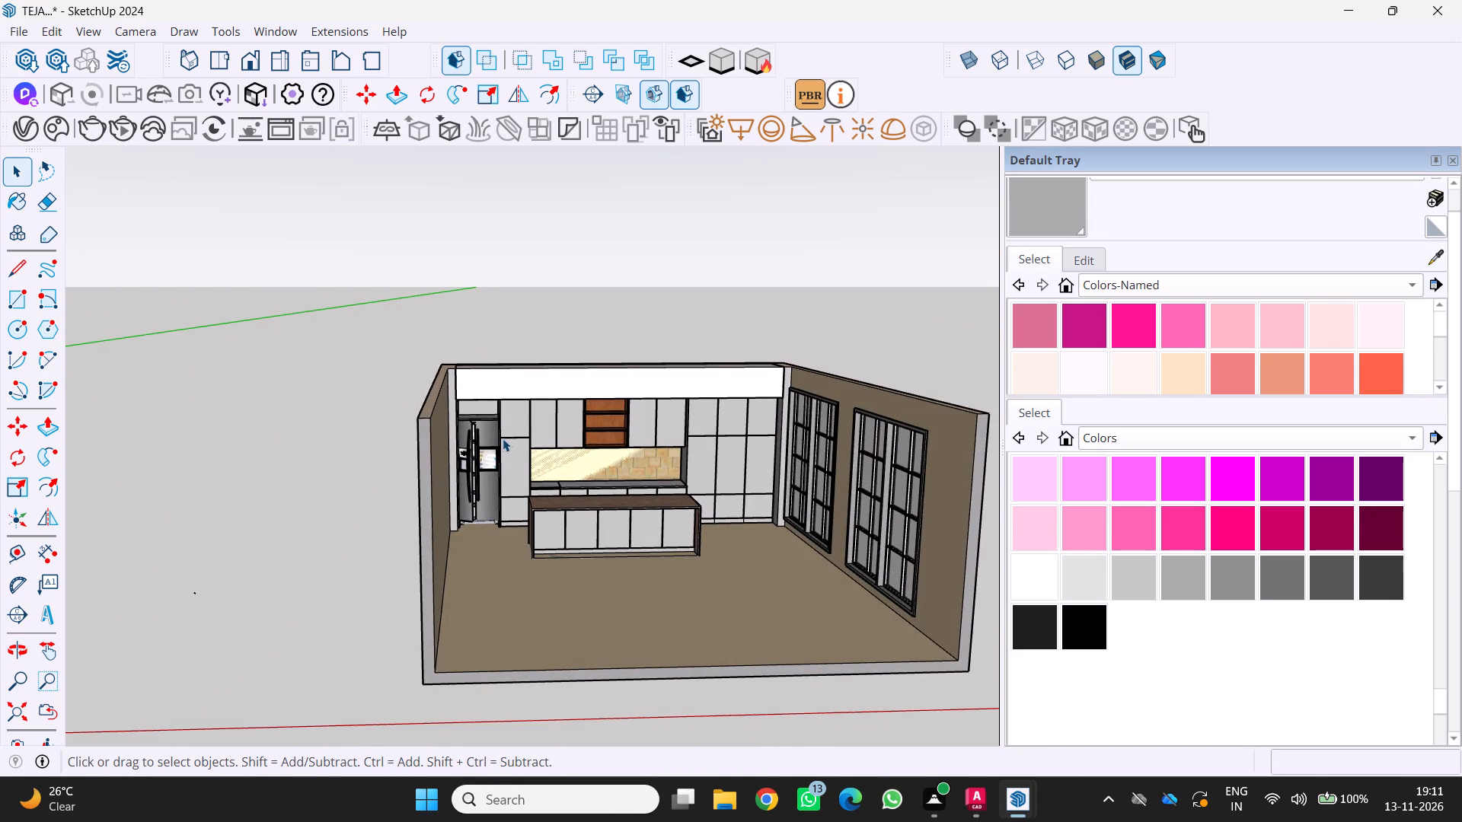
Examine the whole kitchen's materials from several angles, including the grey cabinetry, bulkhead, pillars, backsplash and island.
scroll(505, 443, down, 1)
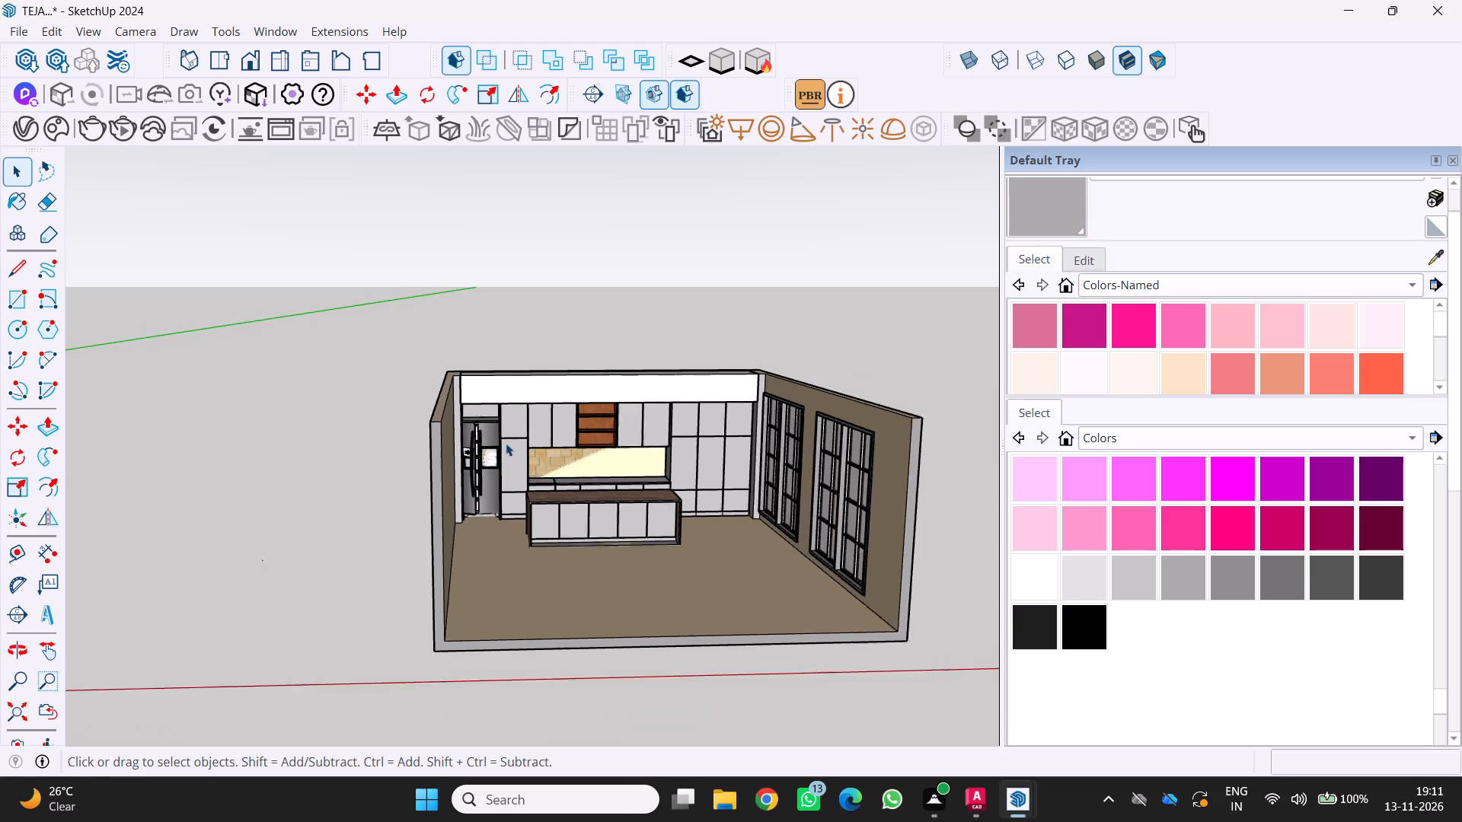
scroll(506, 443, down, 1)
scroll(563, 476, down, 4)
middle_drag(581, 543, 535, 594)
middle_click(534, 594)
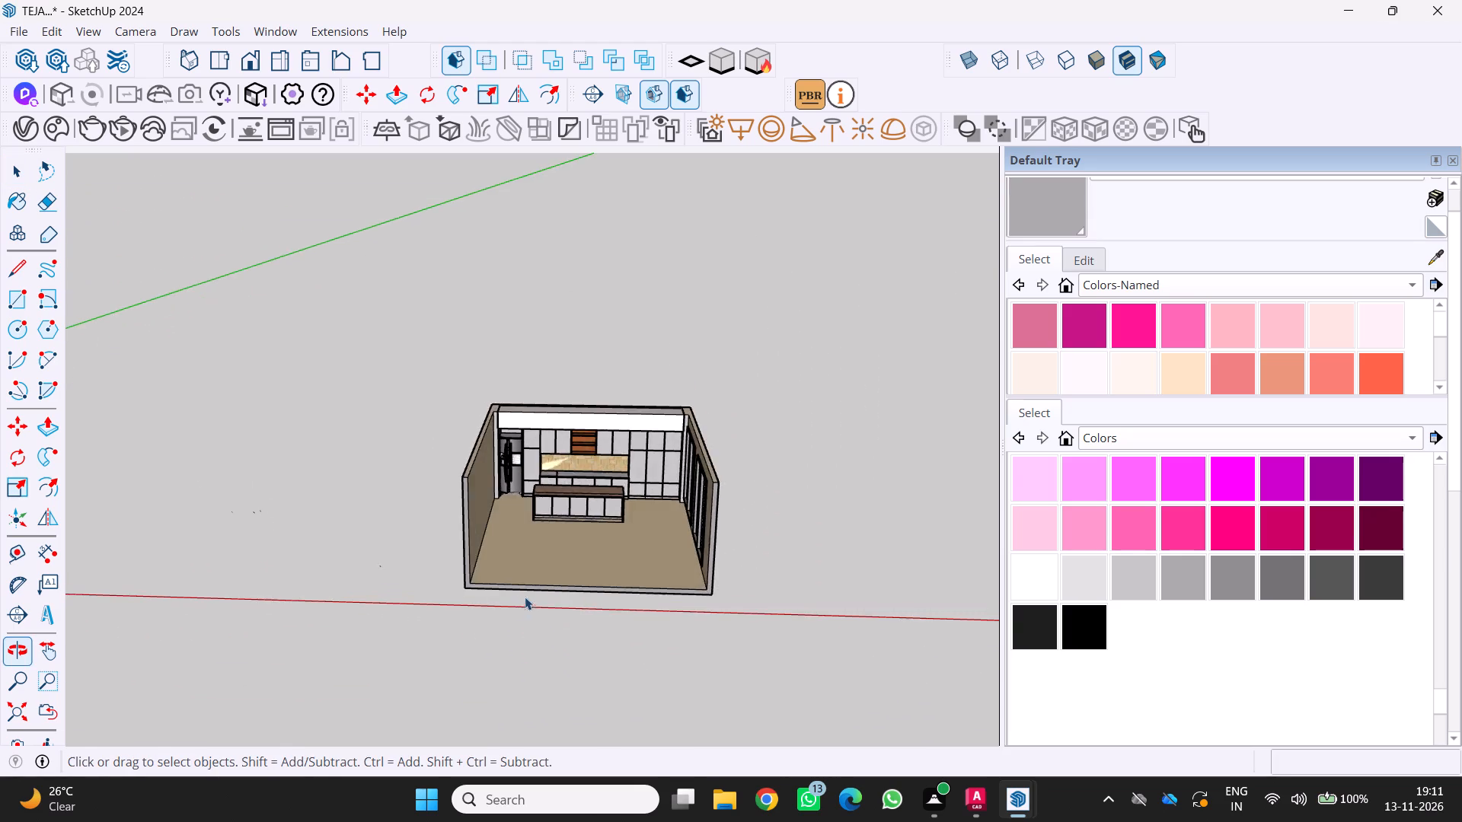
scroll(500, 600, up, 10)
scroll(442, 585, down, 5)
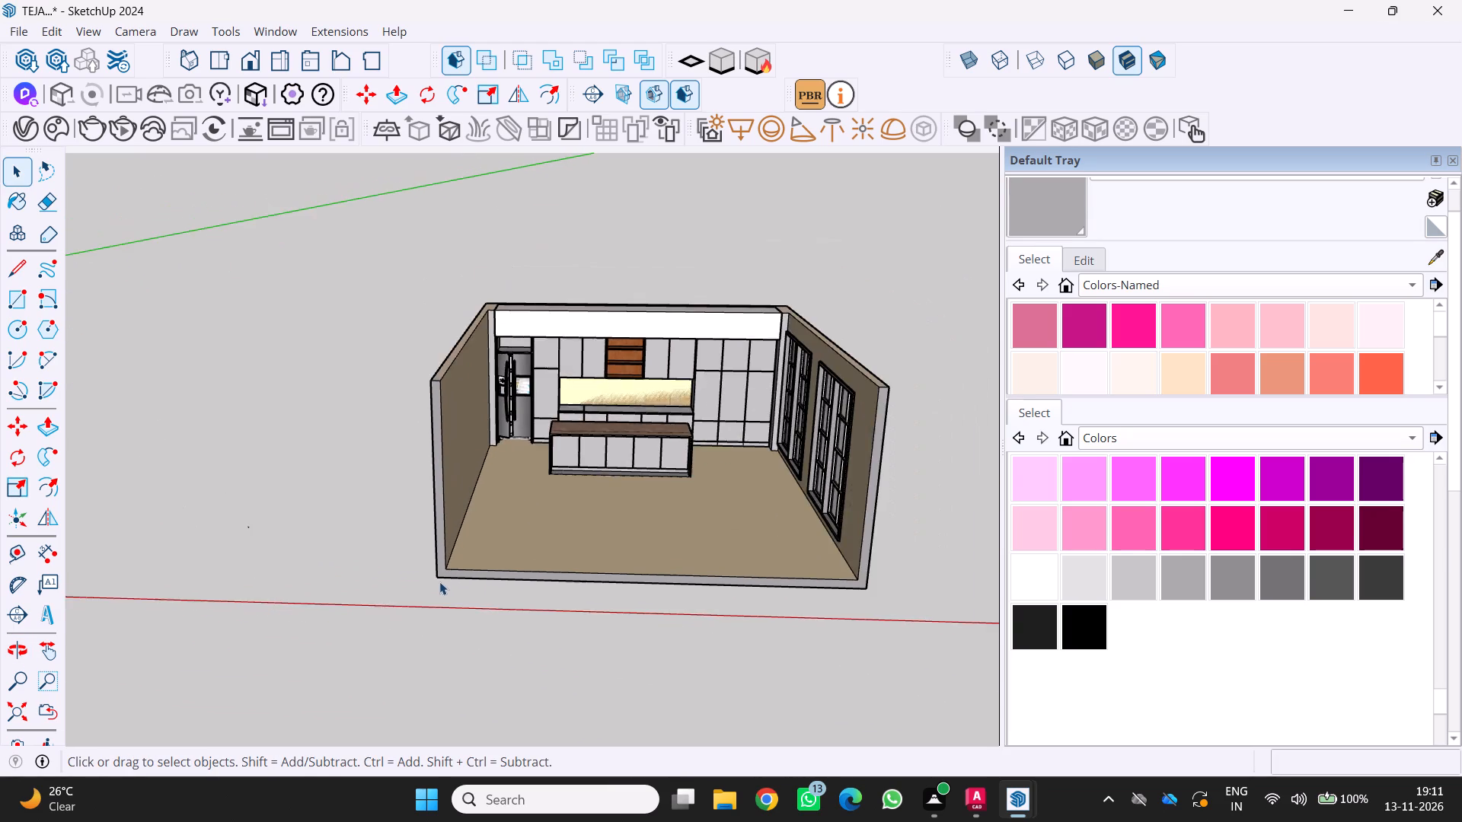
scroll(436, 581, down, 4)
scroll(429, 583, up, 1)
middle_drag(429, 583, 477, 441)
scroll(478, 457, up, 1)
middle_click(476, 438)
scroll(444, 476, up, 5)
middle_drag(455, 509, 342, 623)
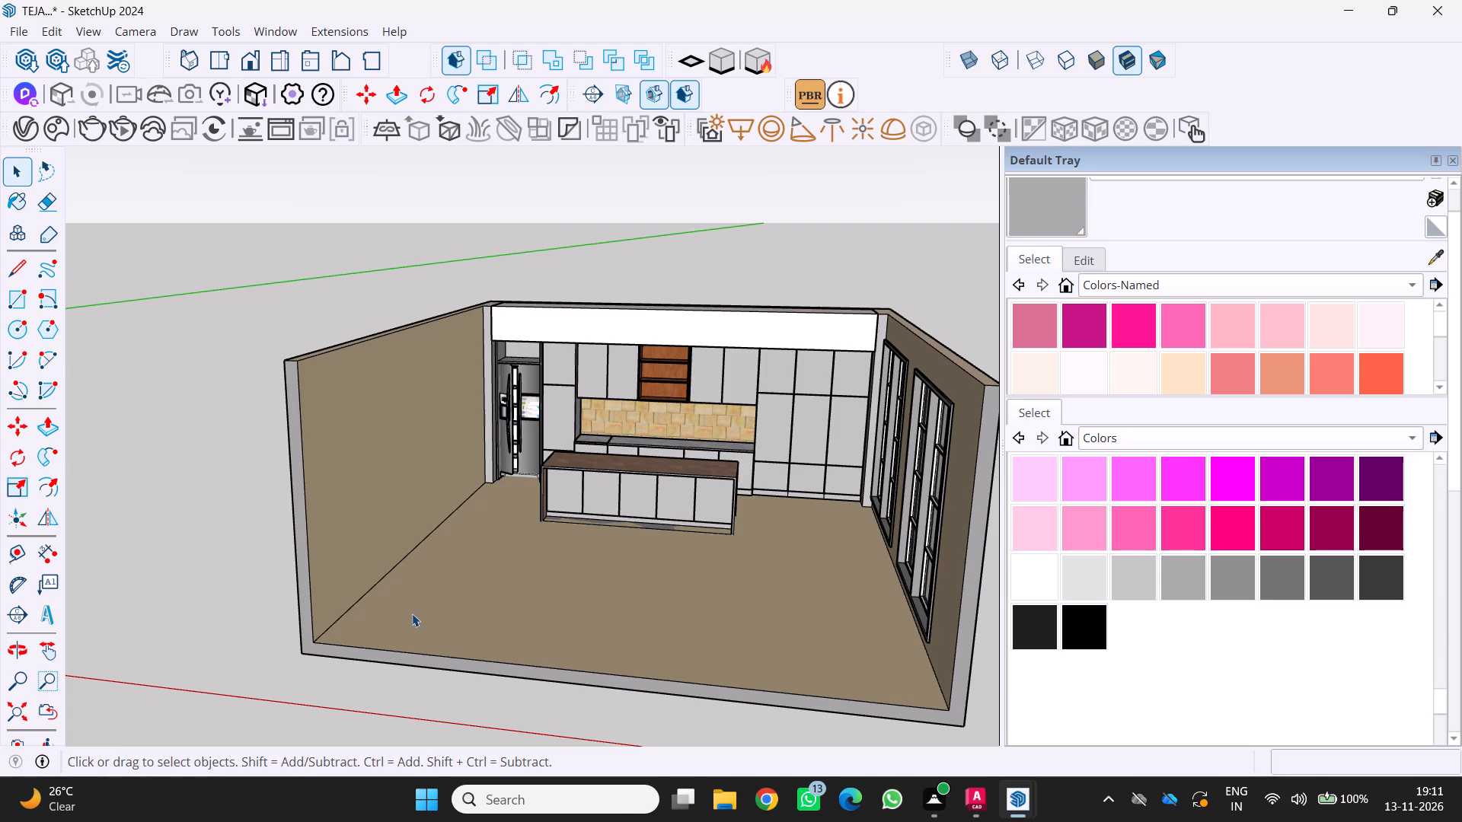
middle_drag(483, 594, 597, 598)
scroll(414, 596, down, 4)
middle_drag(395, 616, 369, 577)
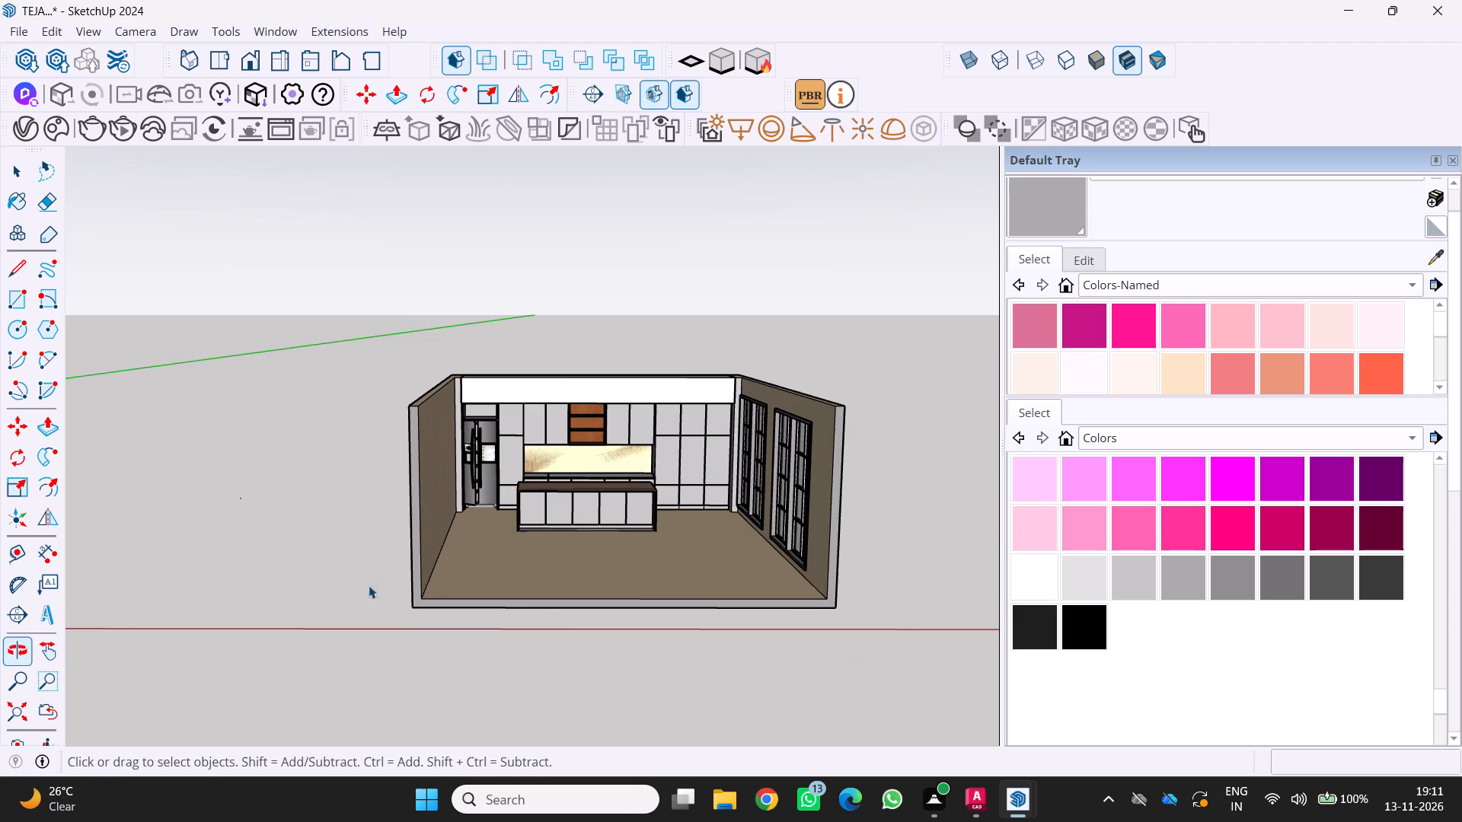
scroll(392, 608, up, 4)
middle_drag(391, 611, 353, 597)
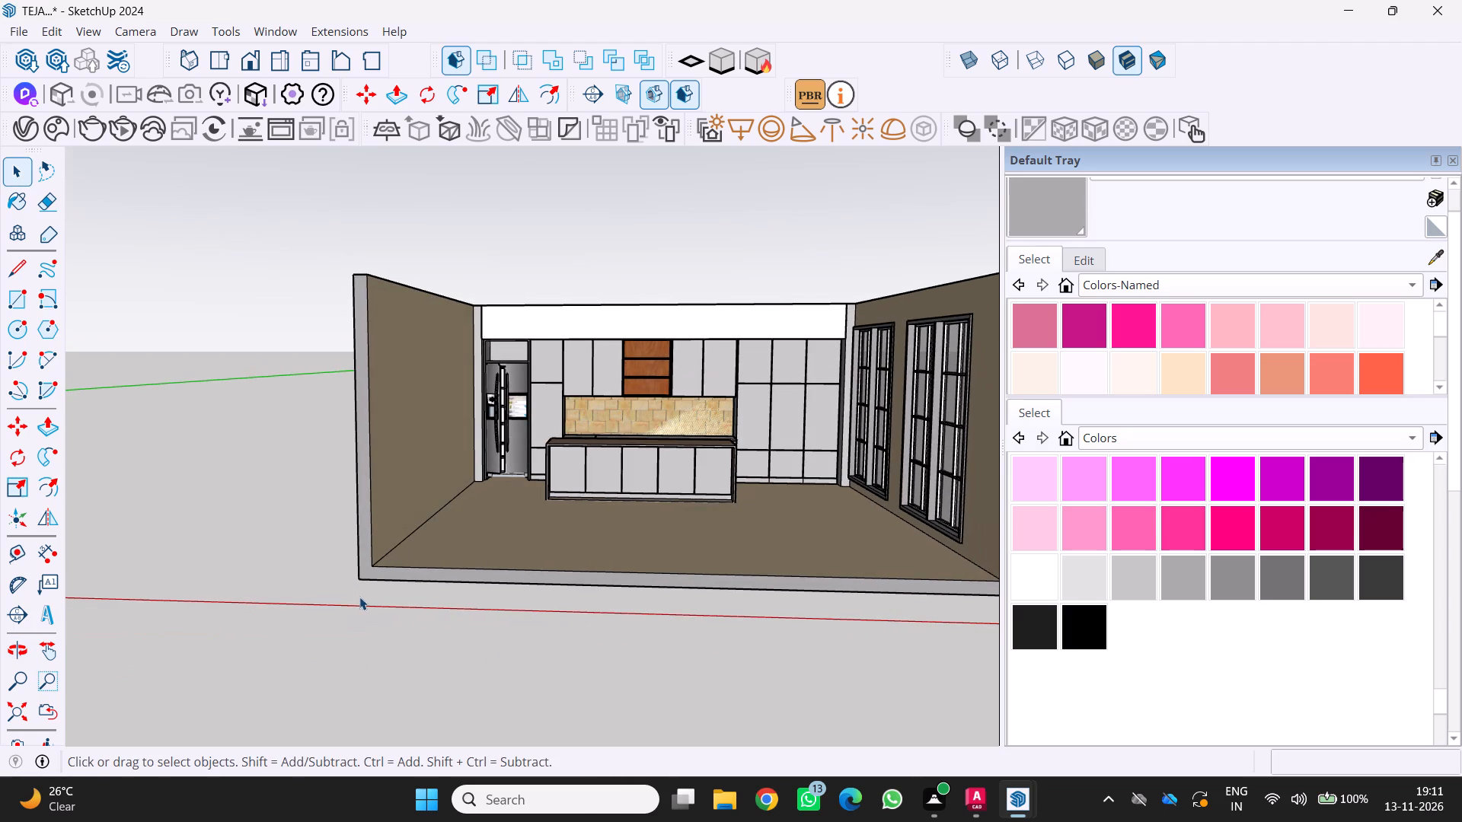
middle_drag(360, 599, 327, 613)
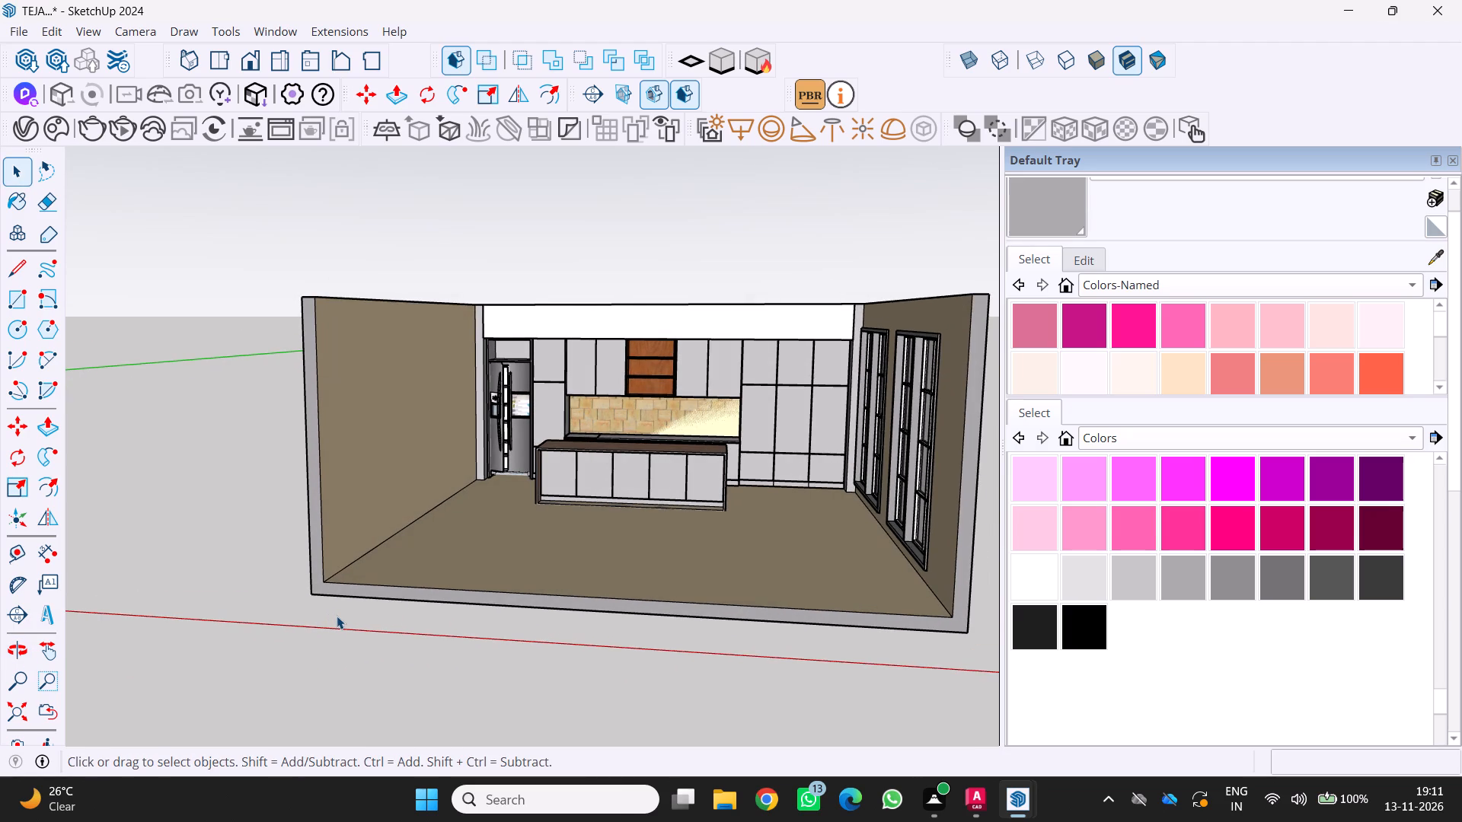
scroll(335, 617, up, 2)
middle_drag(335, 617, 350, 626)
scroll(350, 626, down, 4)
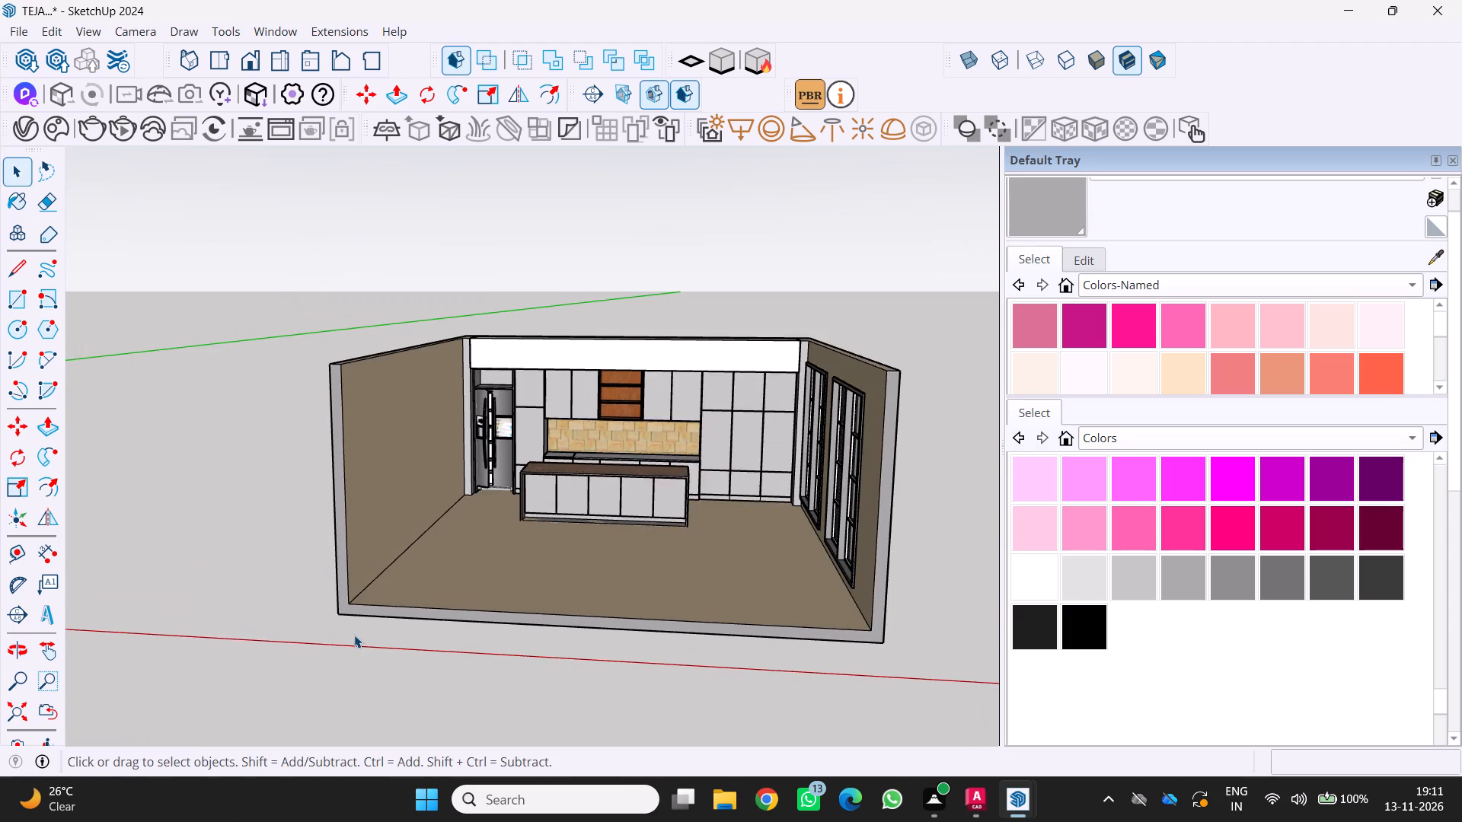
scroll(354, 635, down, 3)
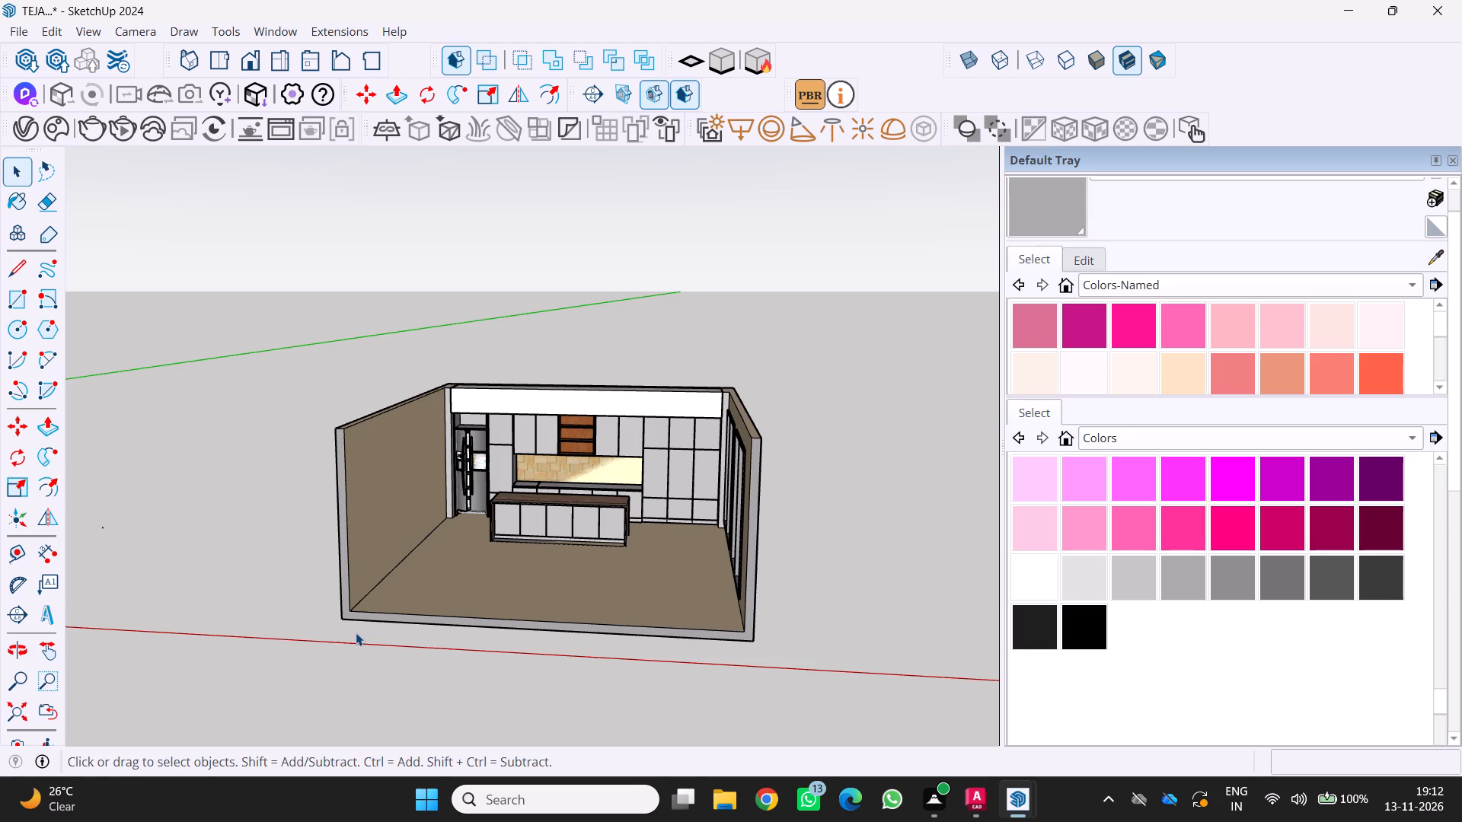
scroll(353, 645, down, 3)
middle_drag(367, 651, 492, 579)
middle_click(492, 578)
middle_click(493, 576)
scroll(364, 610, up, 2)
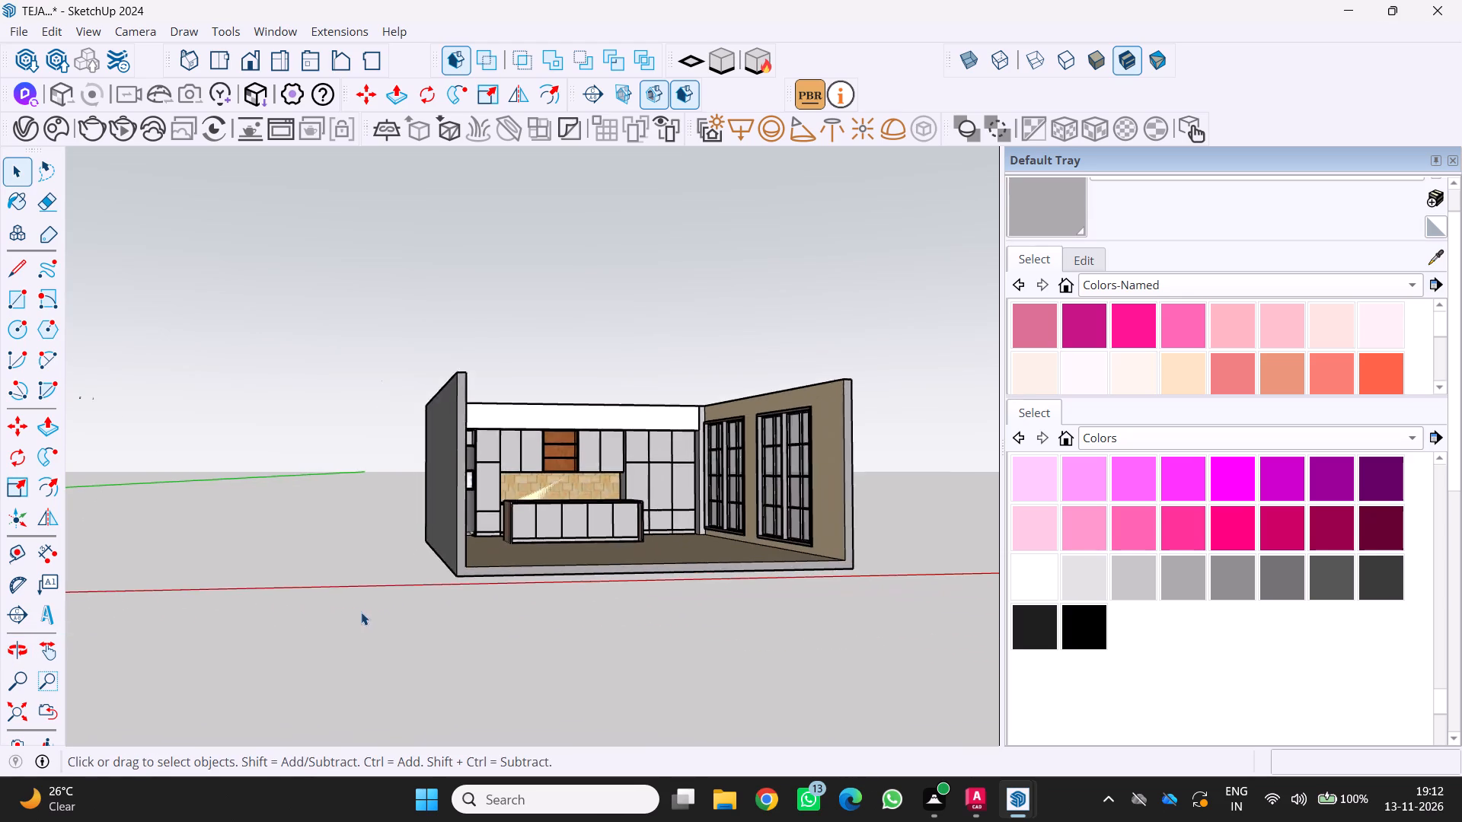
scroll(361, 612, up, 2)
middle_drag(367, 625, 276, 653)
middle_drag(293, 640, 277, 660)
scroll(277, 660, down, 5)
scroll(333, 682, up, 1)
middle_drag(334, 683, 419, 627)
middle_click(420, 626)
scroll(426, 627, up, 1)
middle_drag(425, 627, 365, 659)
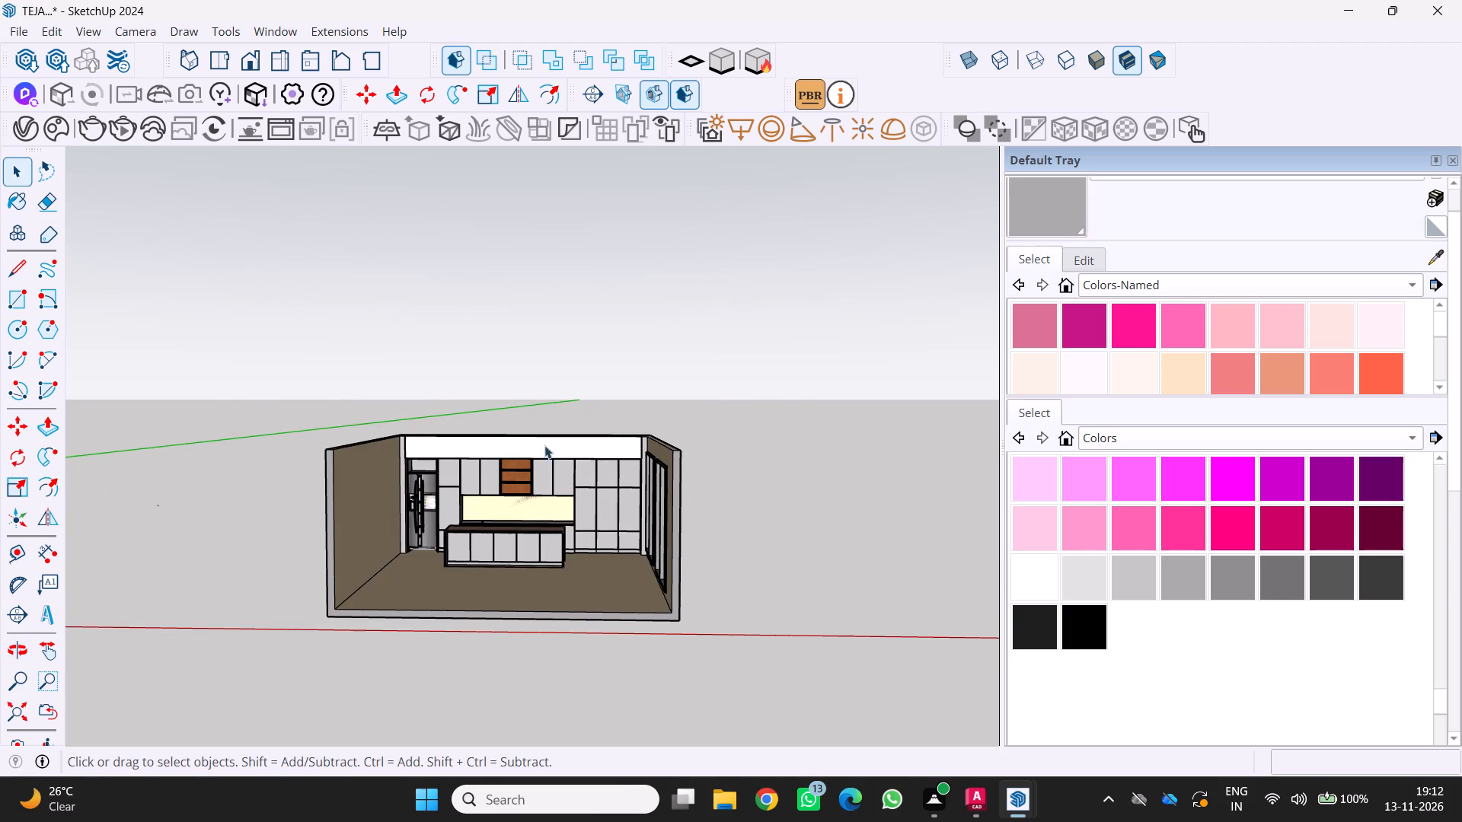
scroll(548, 409, up, 4)
middle_drag(511, 447, 443, 572)
scroll(462, 418, up, 4)
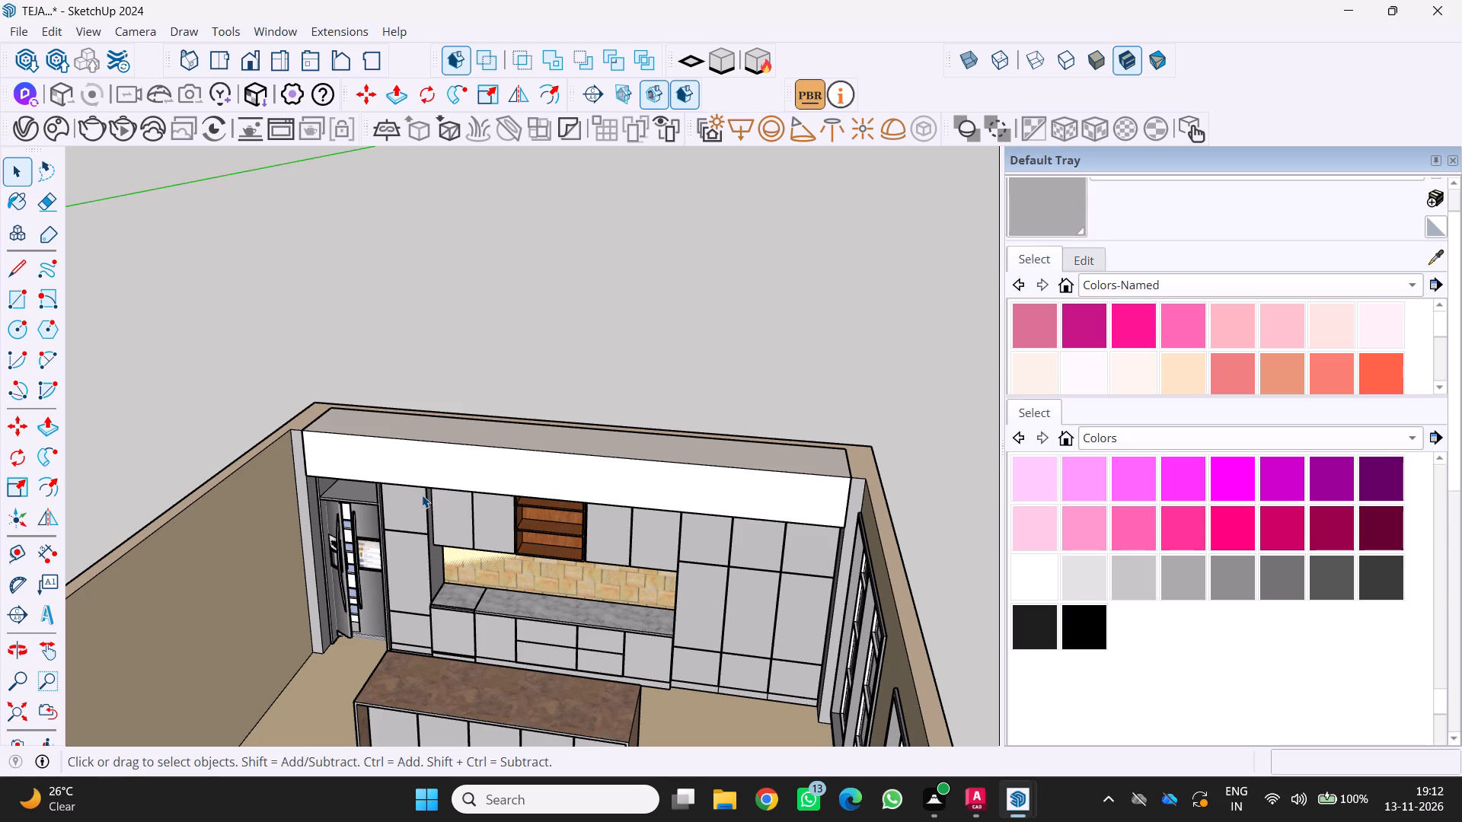
scroll(468, 473, up, 2)
middle_drag(470, 469, 543, 384)
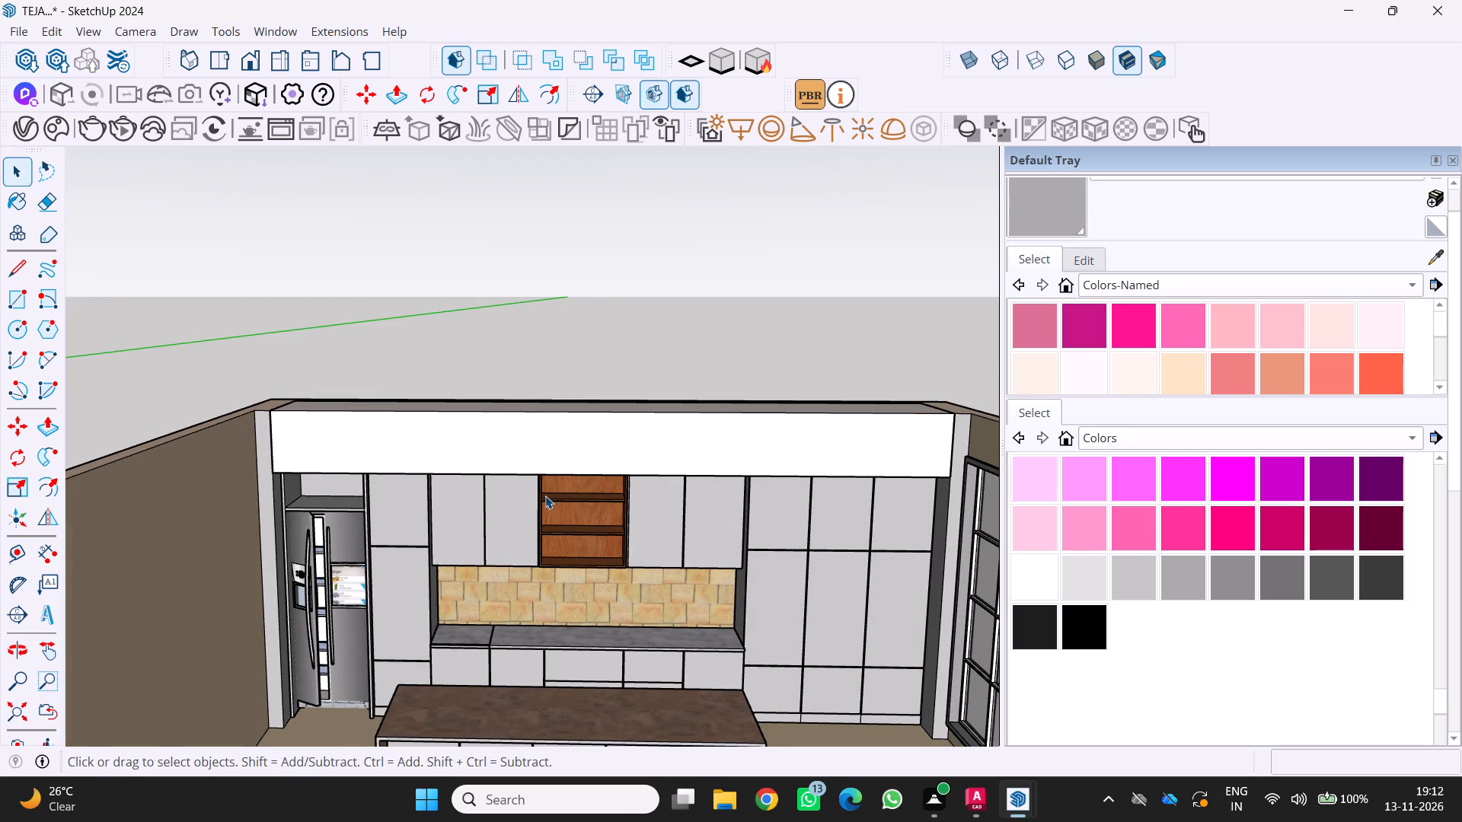
scroll(545, 495, down, 5)
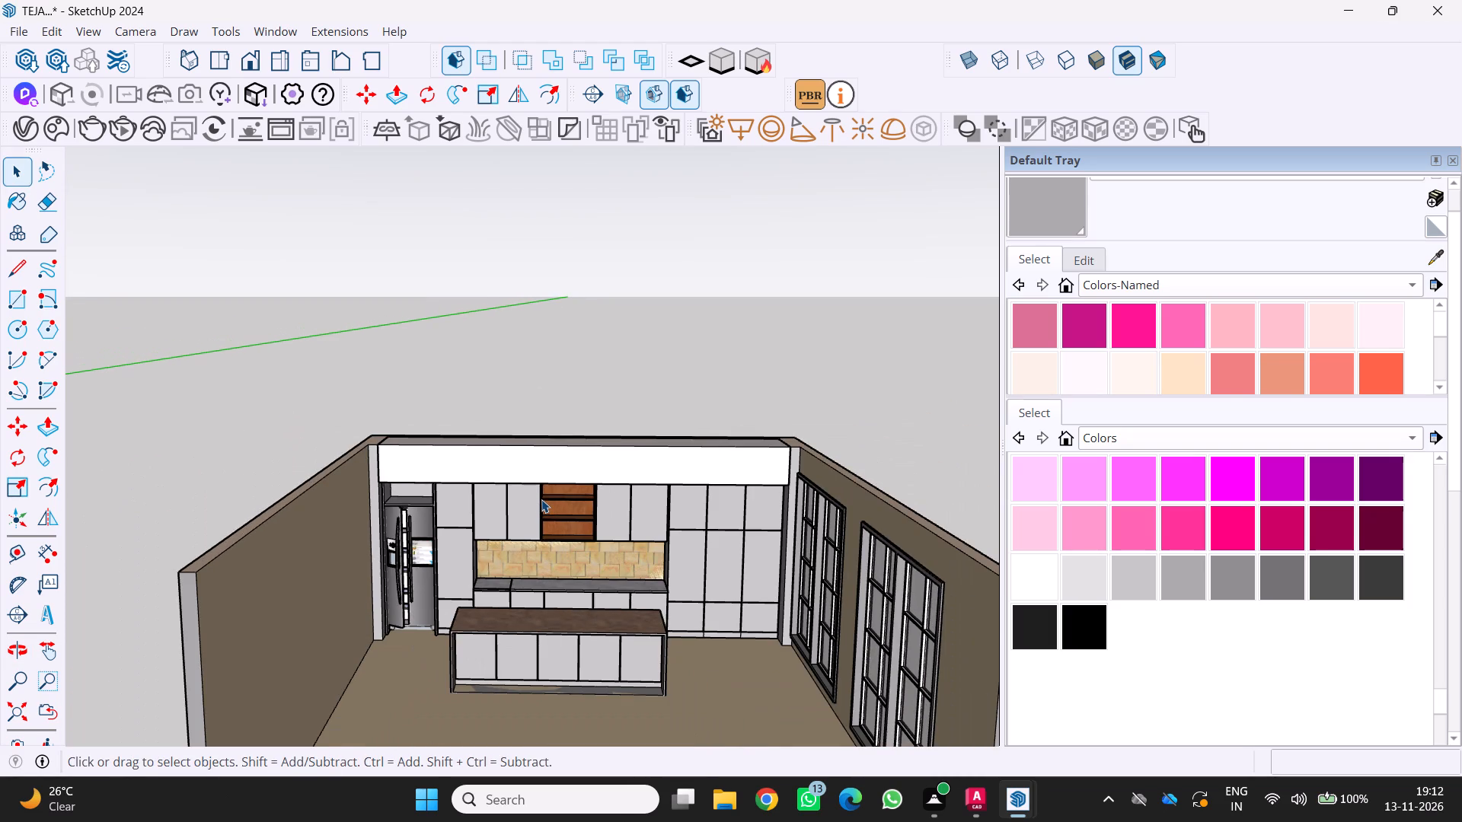
scroll(541, 499, down, 3)
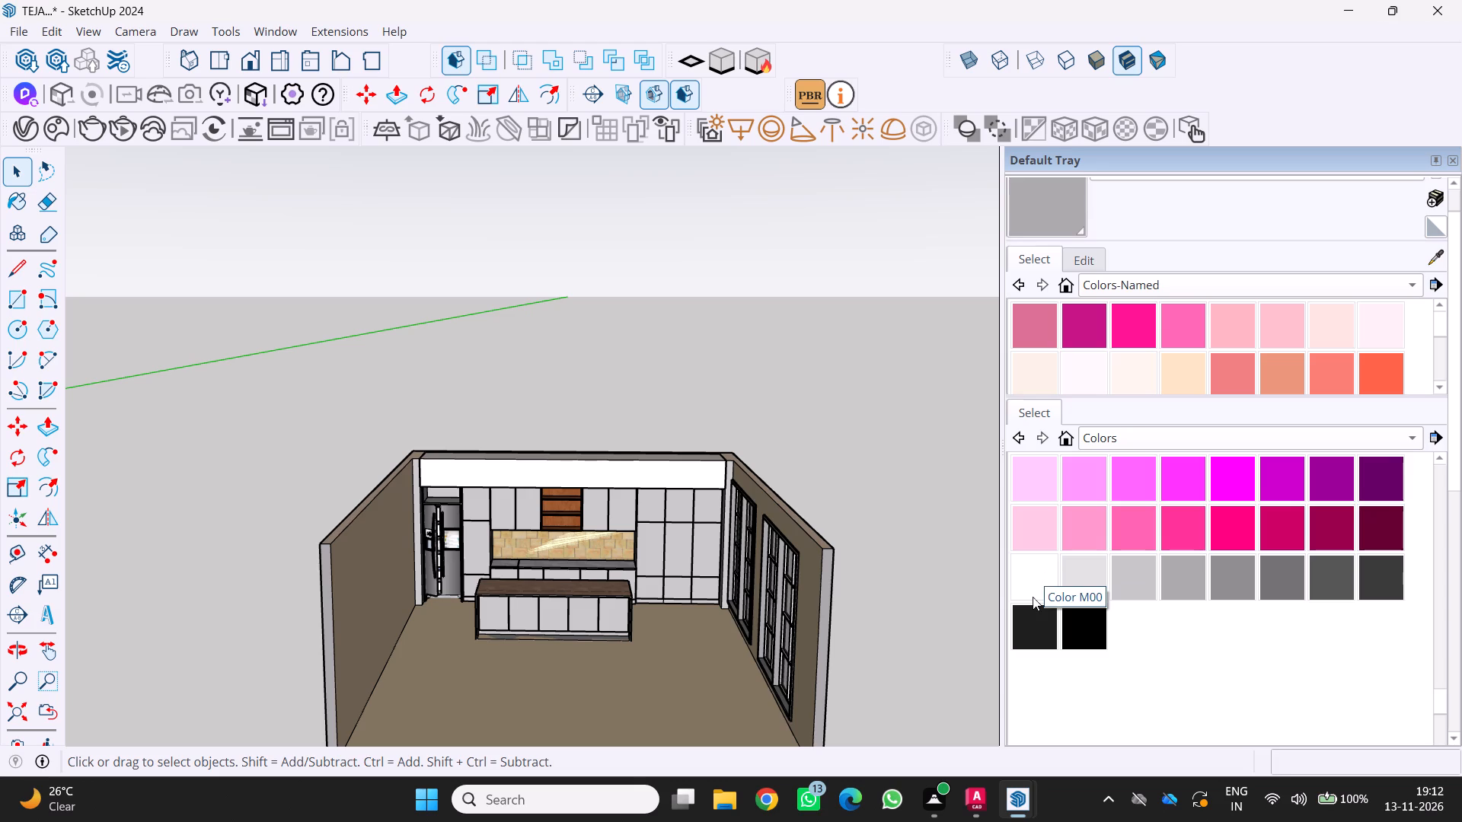
Paint the grey tall cabinets and upper cabinets near-white from the Colors-Named collection.
scroll(1032, 598, down, 3)
scroll(1026, 595, up, 6)
scroll(1180, 471, up, 3)
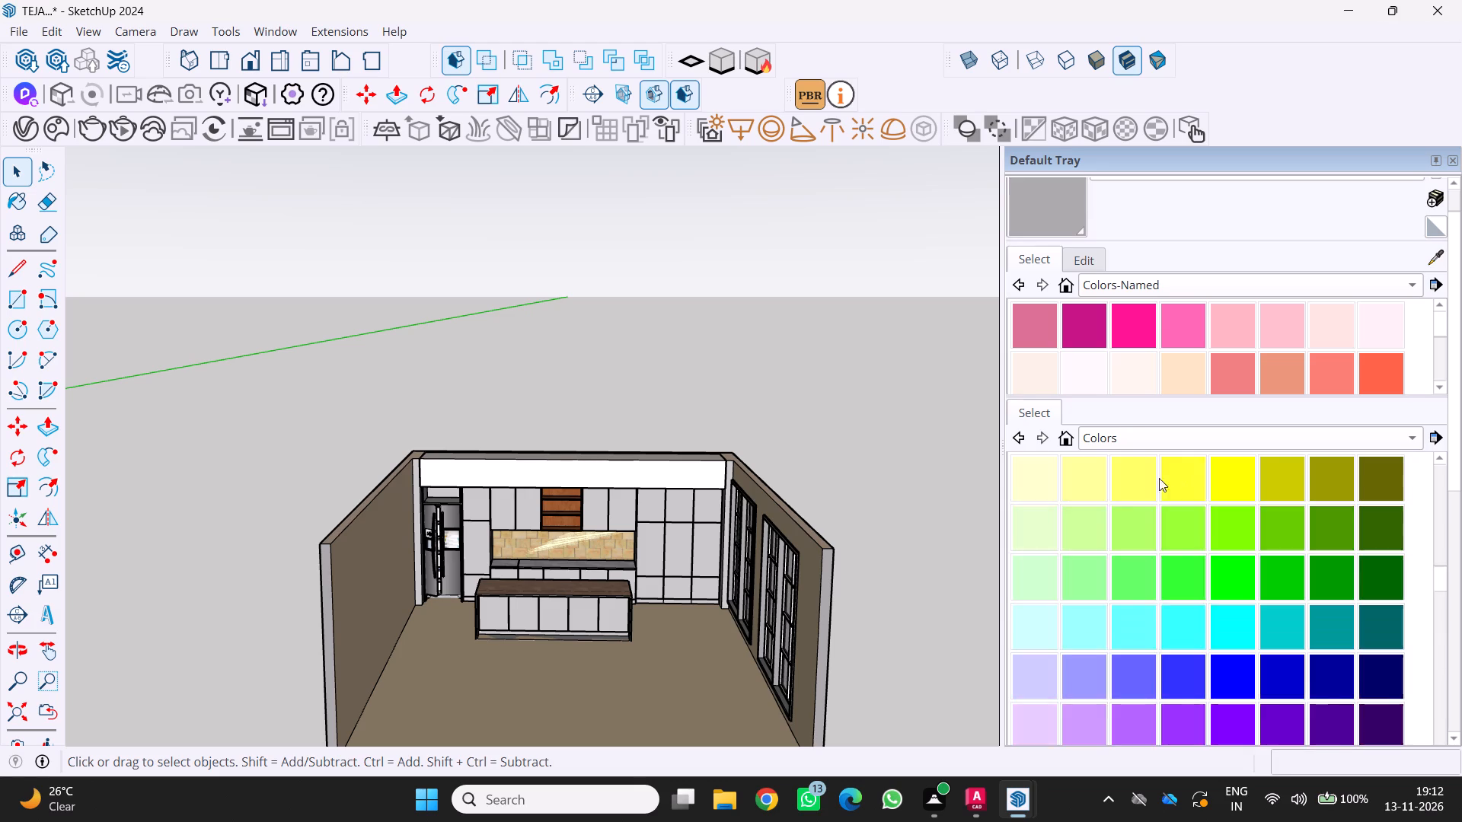
scroll(1142, 495, up, 17)
click(1235, 439)
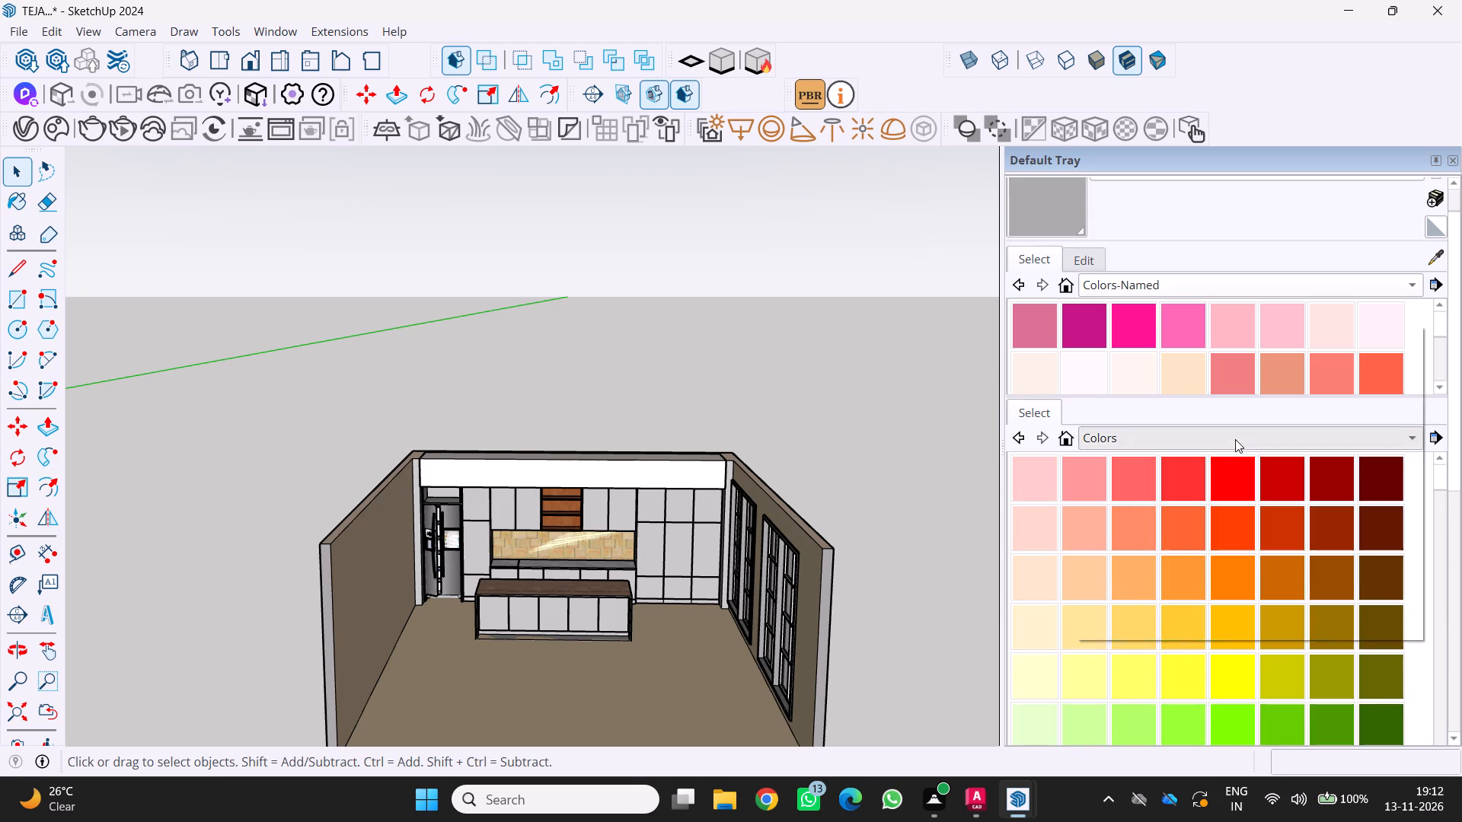
click(1186, 430)
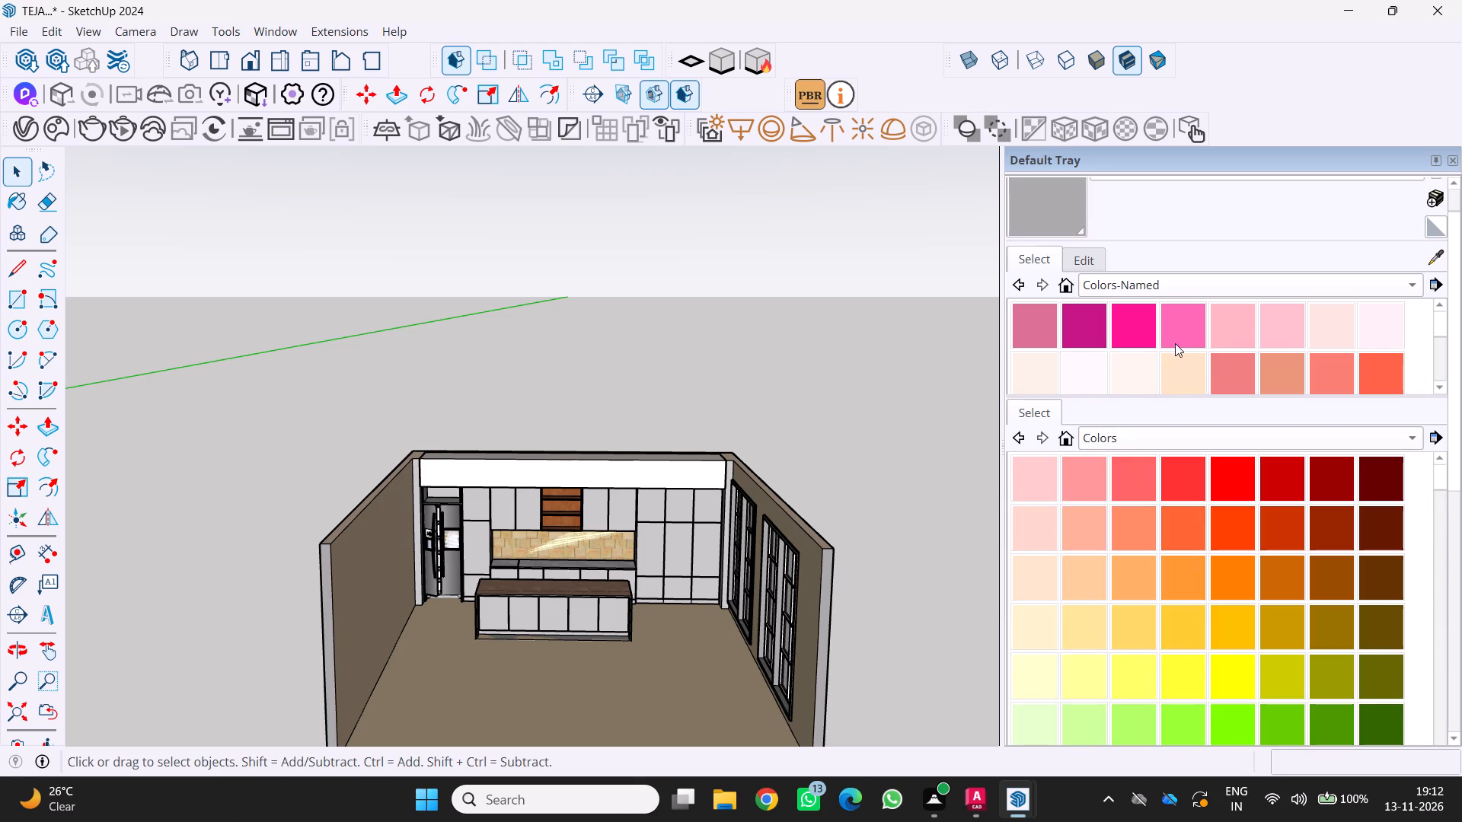
click(1076, 371)
scroll(458, 526, up, 3)
click(474, 510)
scroll(538, 513, up, 2)
click(526, 507)
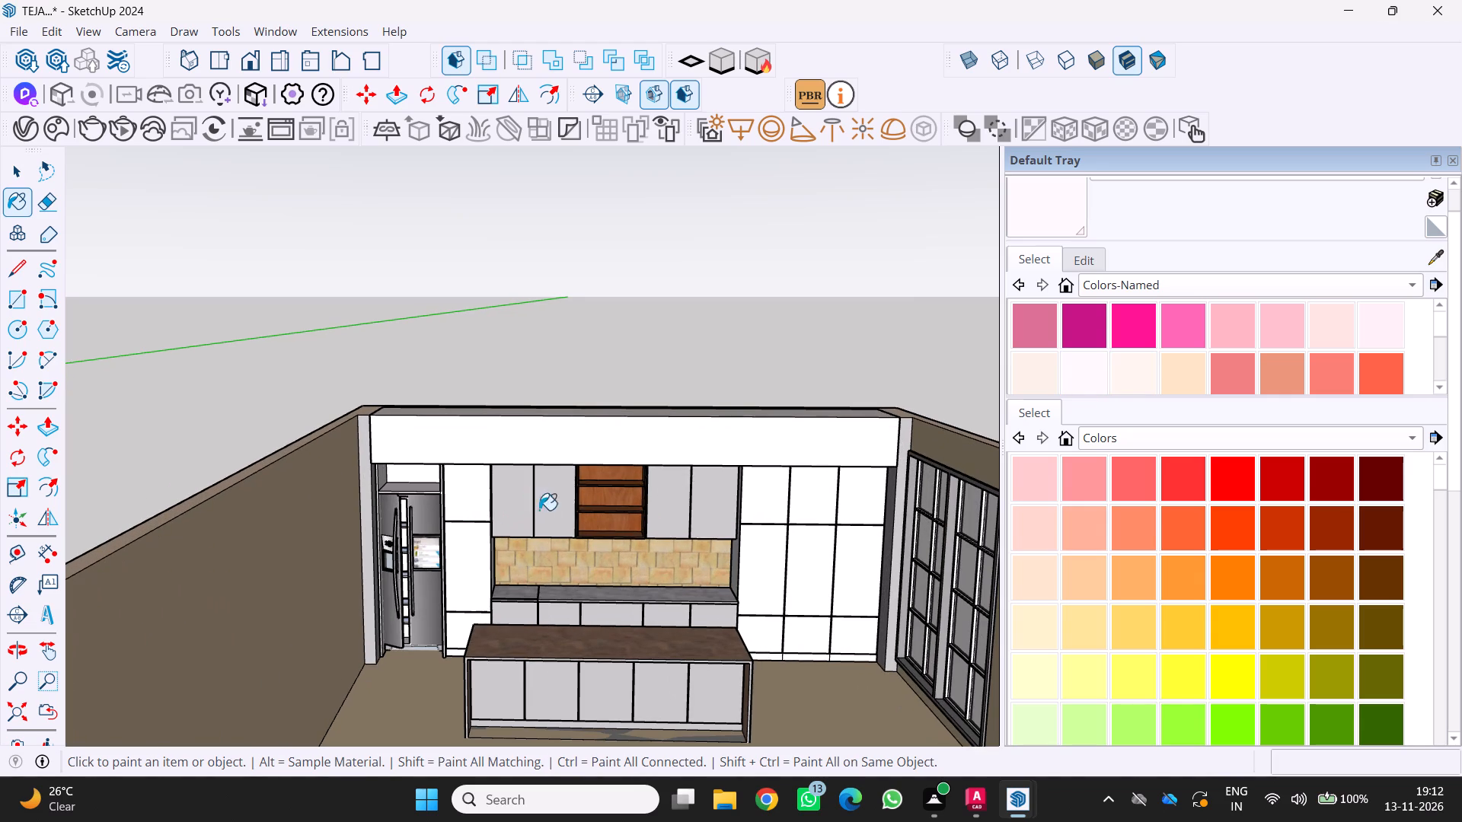
Paint the base cabinets under the marble worktop behind the island the same near-white.
scroll(883, 534, down, 2)
scroll(719, 616, up, 3)
scroll(570, 566, up, 2)
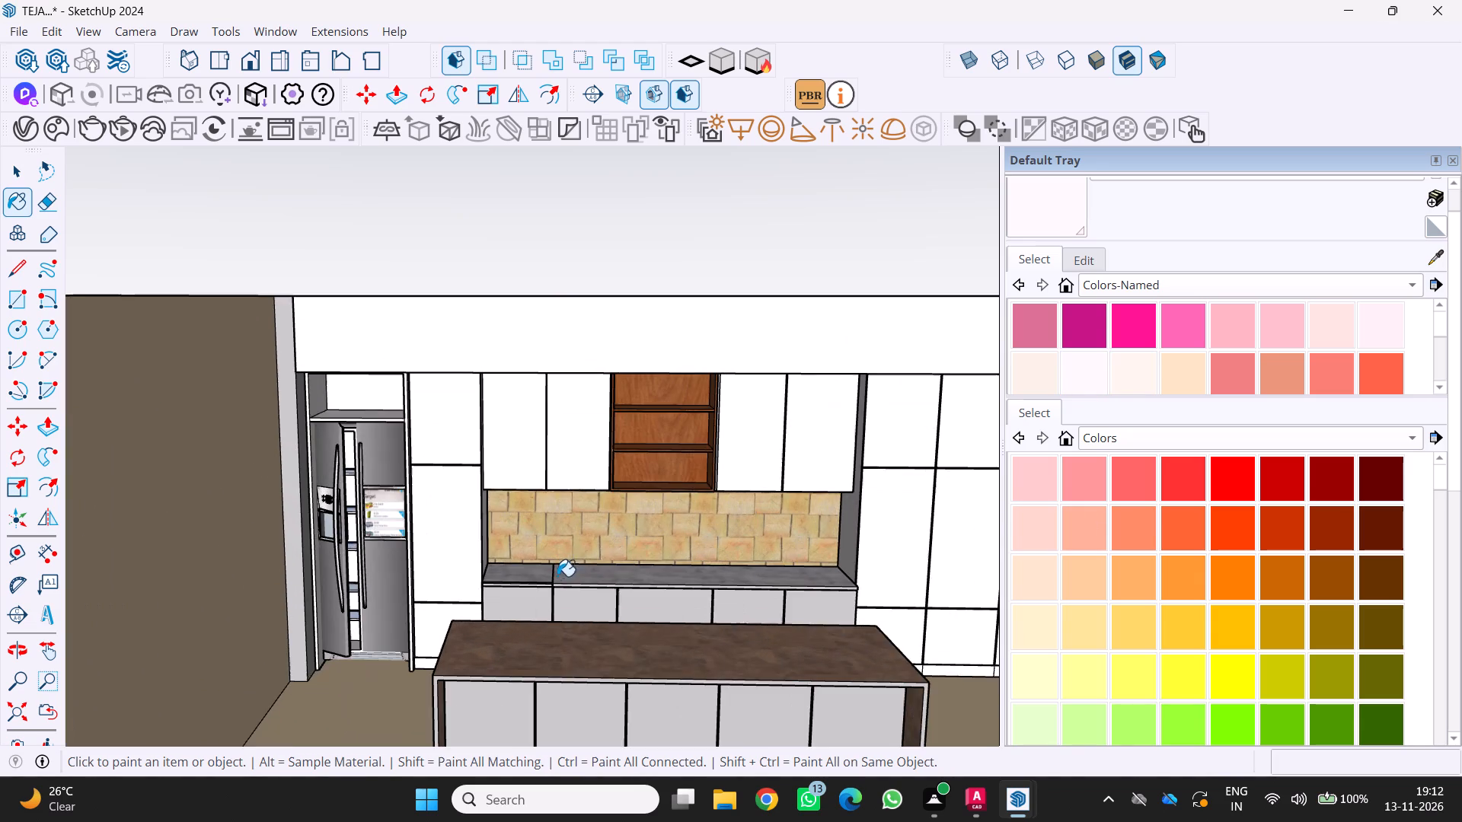
scroll(557, 576, up, 3)
click(524, 610)
click(612, 601)
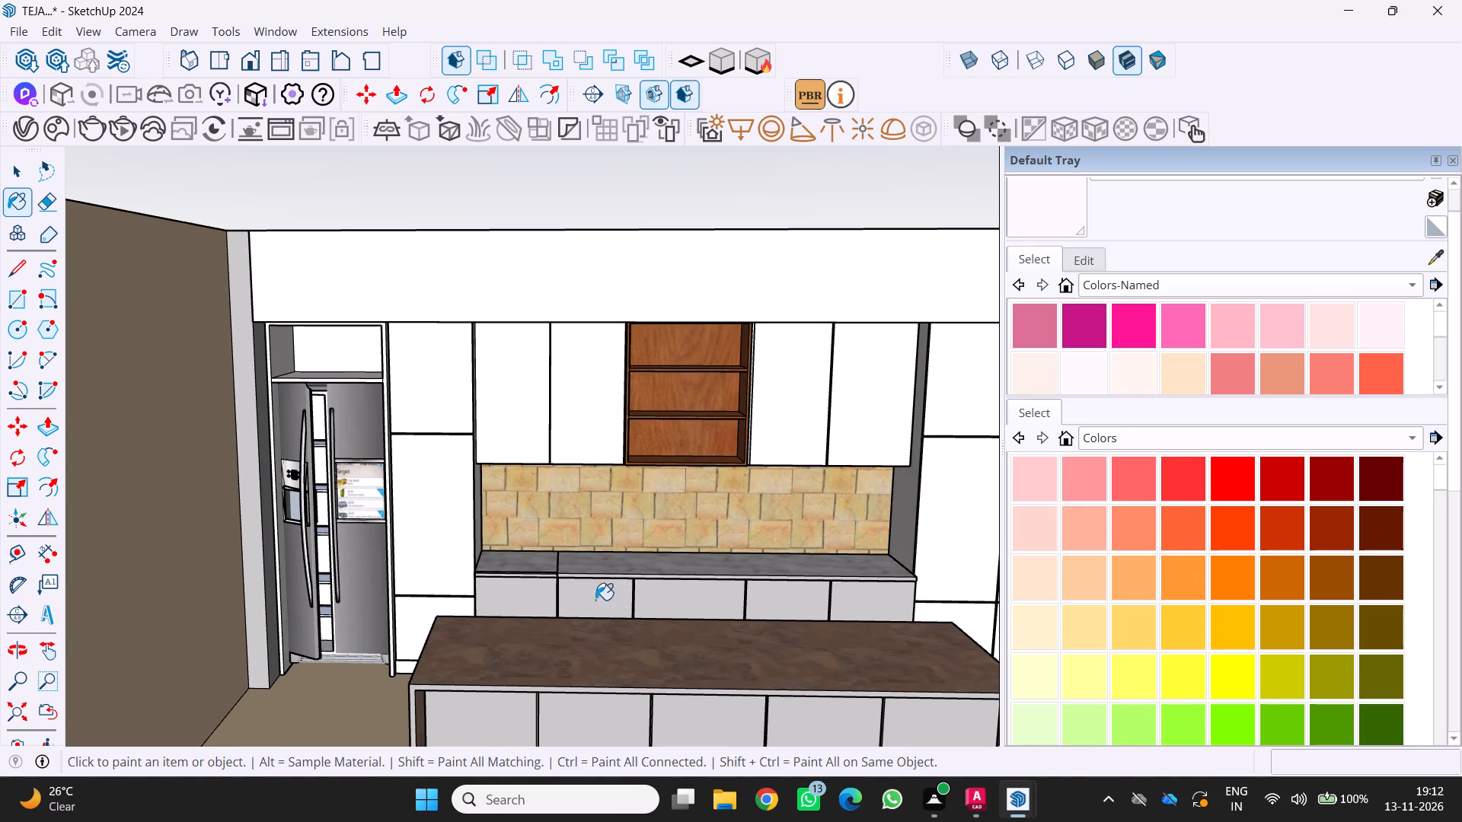
scroll(592, 606, up, 3)
click(499, 591)
scroll(515, 591, up, 4)
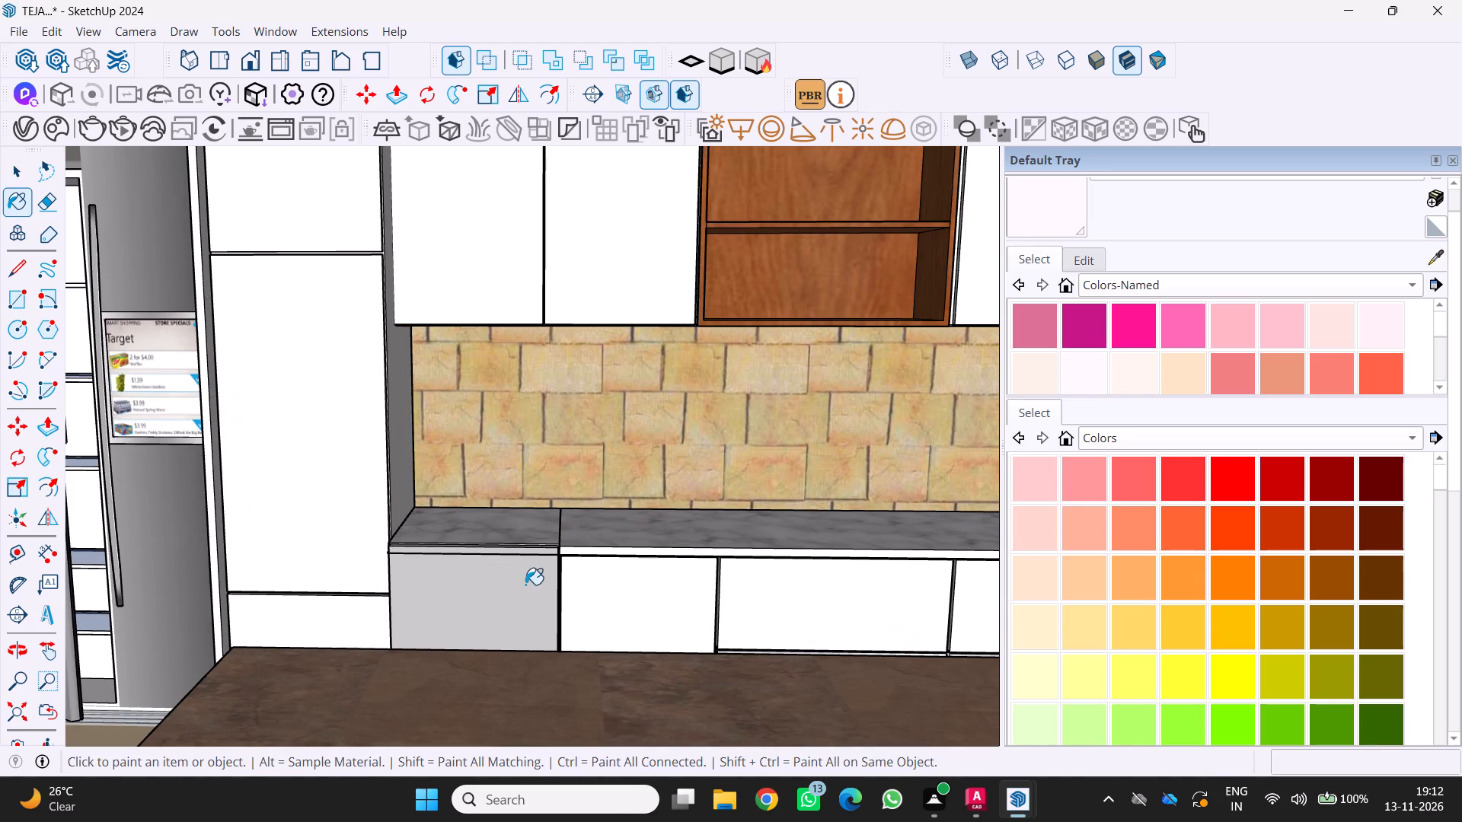
click(524, 586)
click(522, 588)
Open the grey base cabinet nearest the fridge for editing and paint its front face the same near-white.
key(space)
double_click(526, 604)
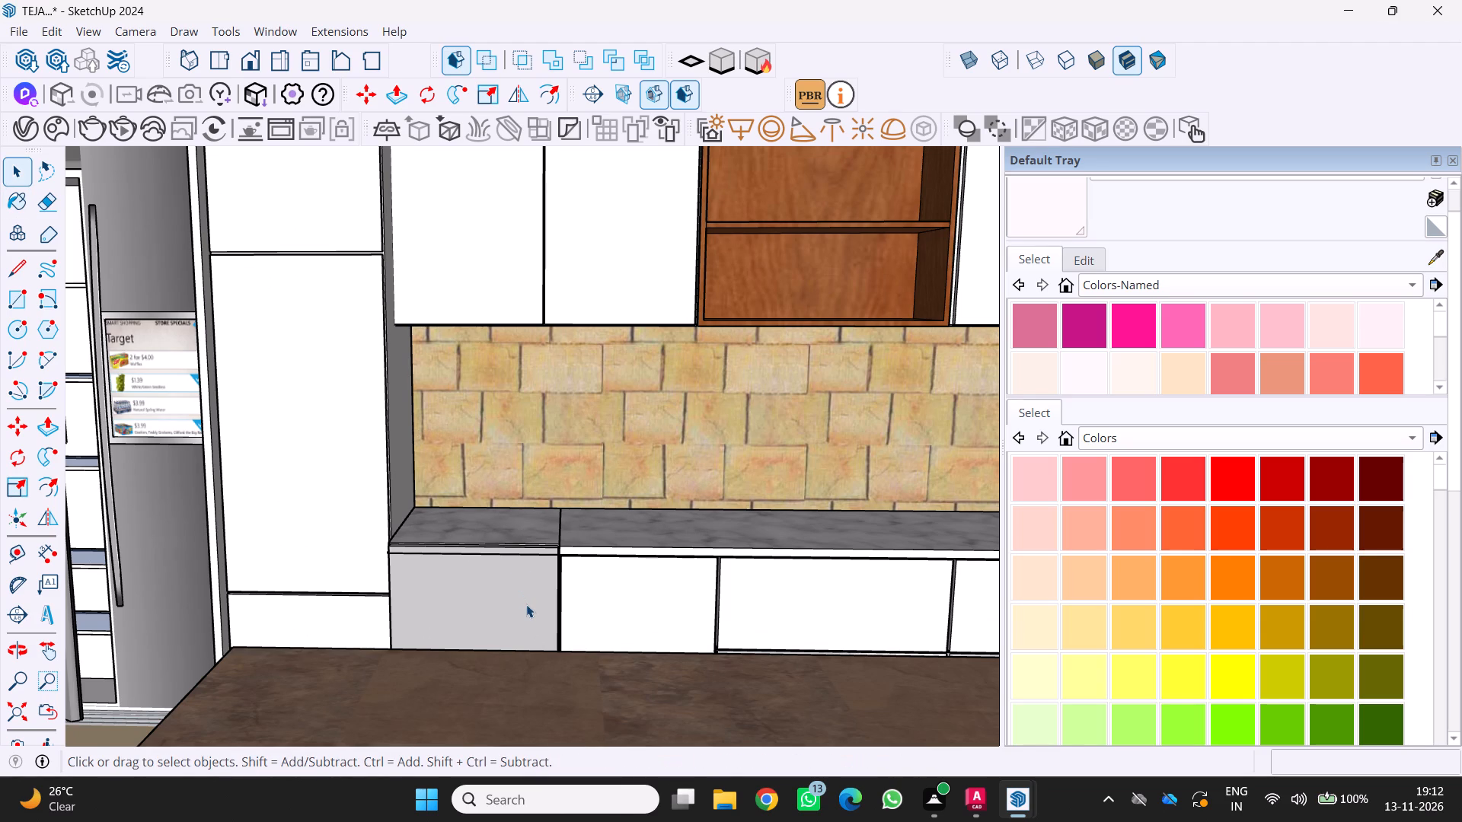
click(527, 604)
click(527, 604)
click(531, 604)
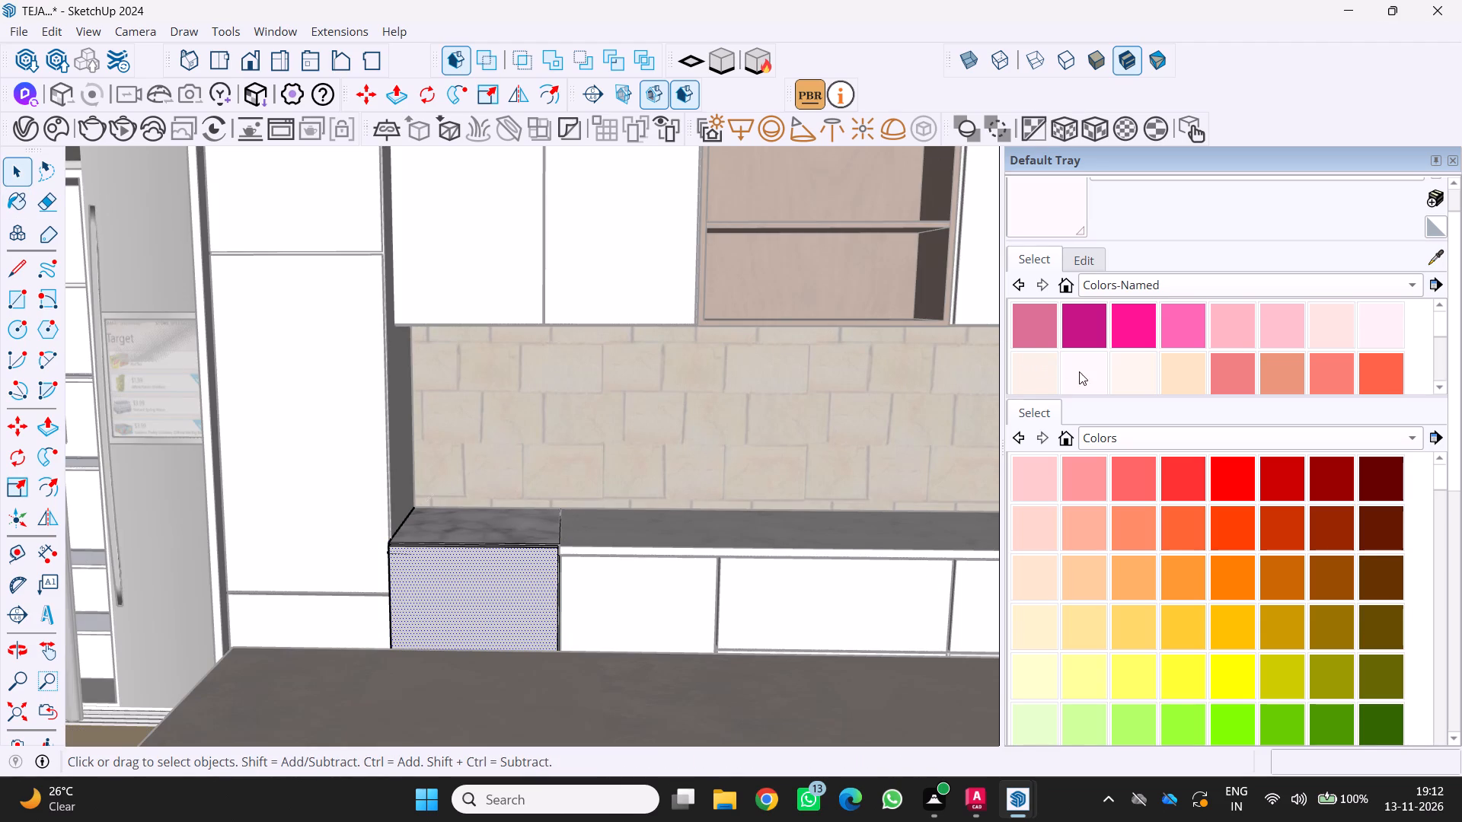
drag(1080, 371, 1061, 380)
click(691, 406)
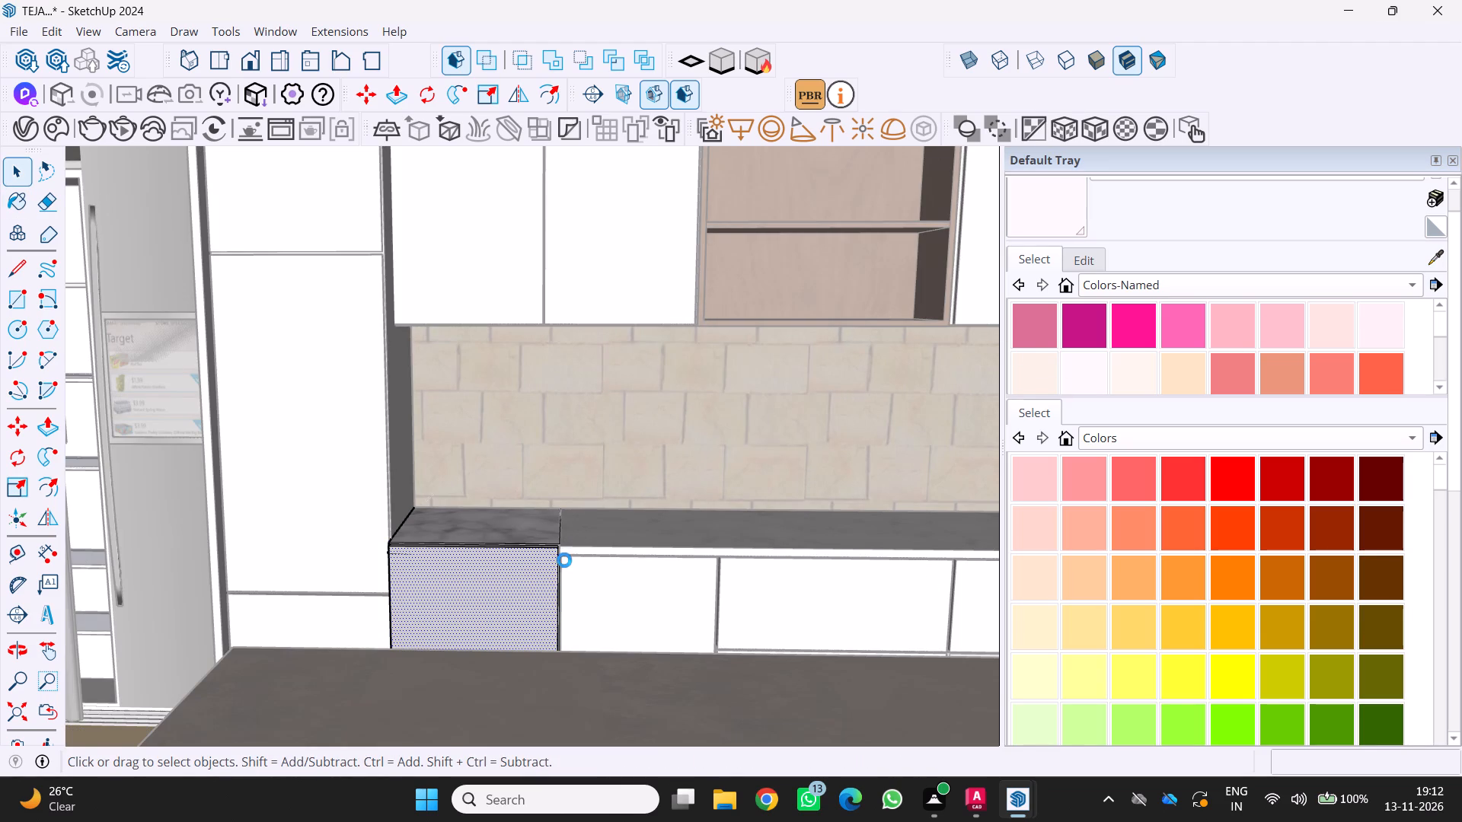
scroll(564, 560, up, 1)
click(473, 621)
scroll(525, 607, down, 6)
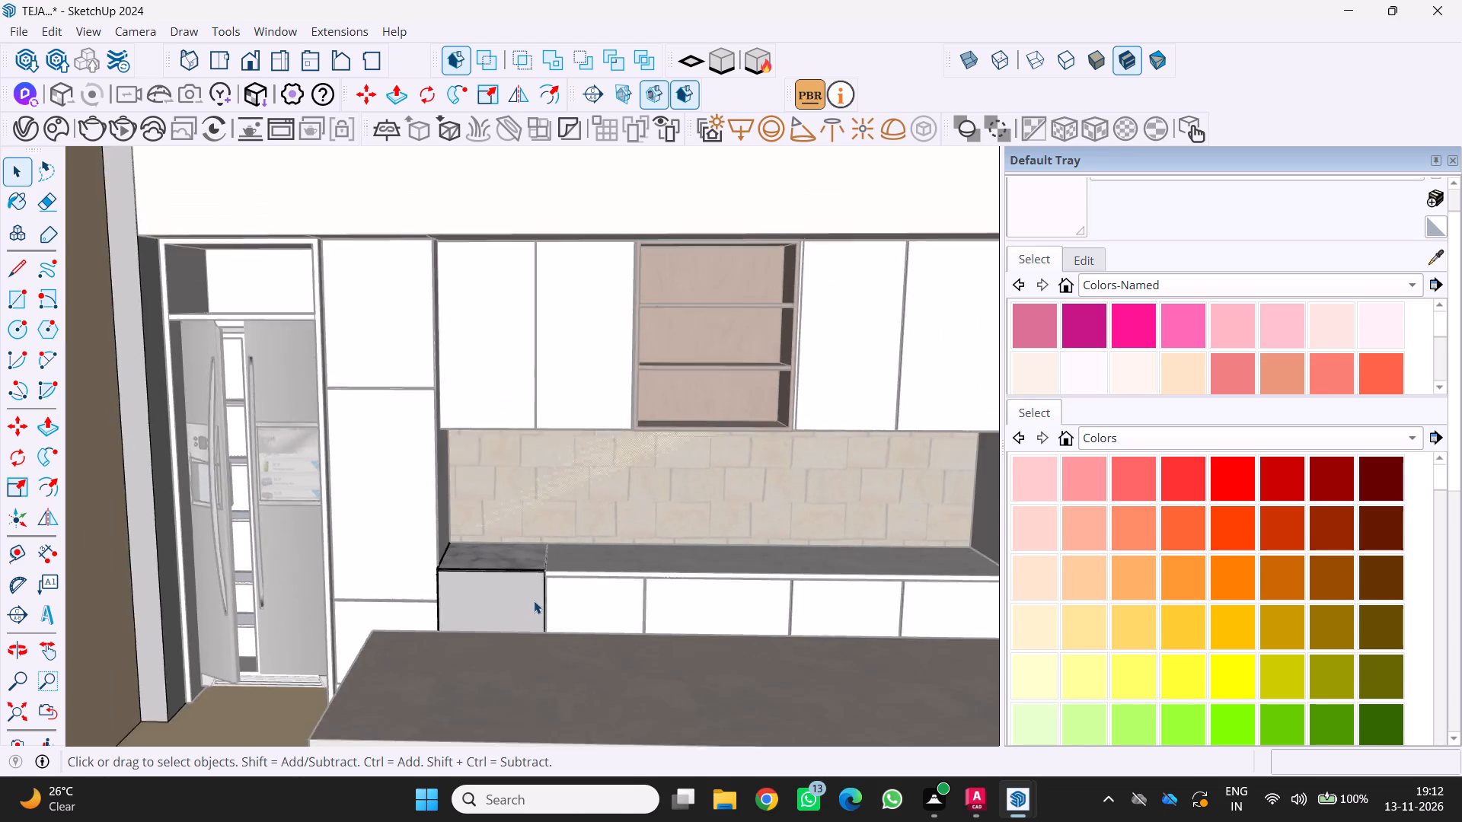
scroll(534, 601, down, 2)
click(1087, 374)
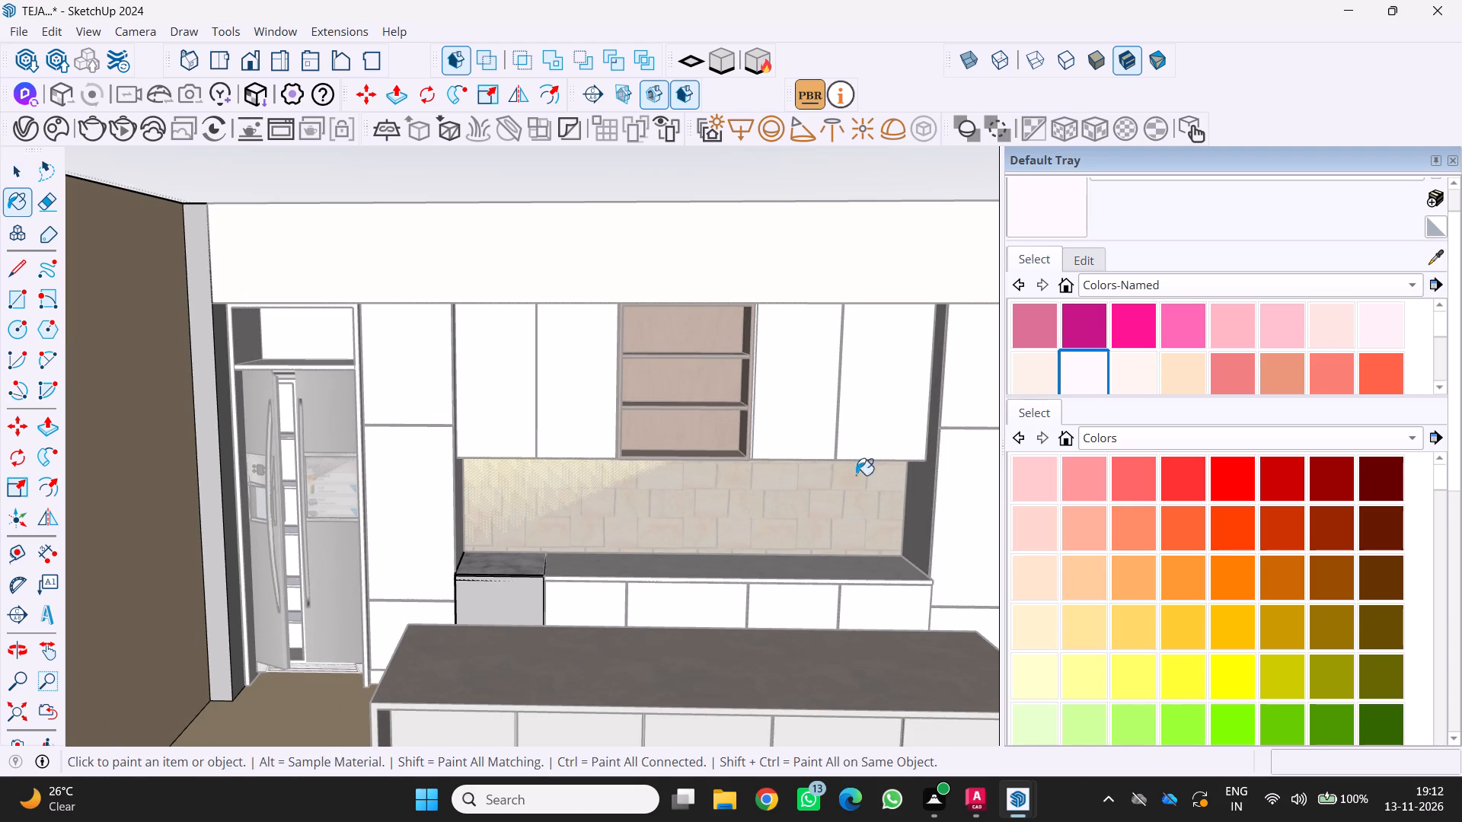
scroll(484, 608, up, 4)
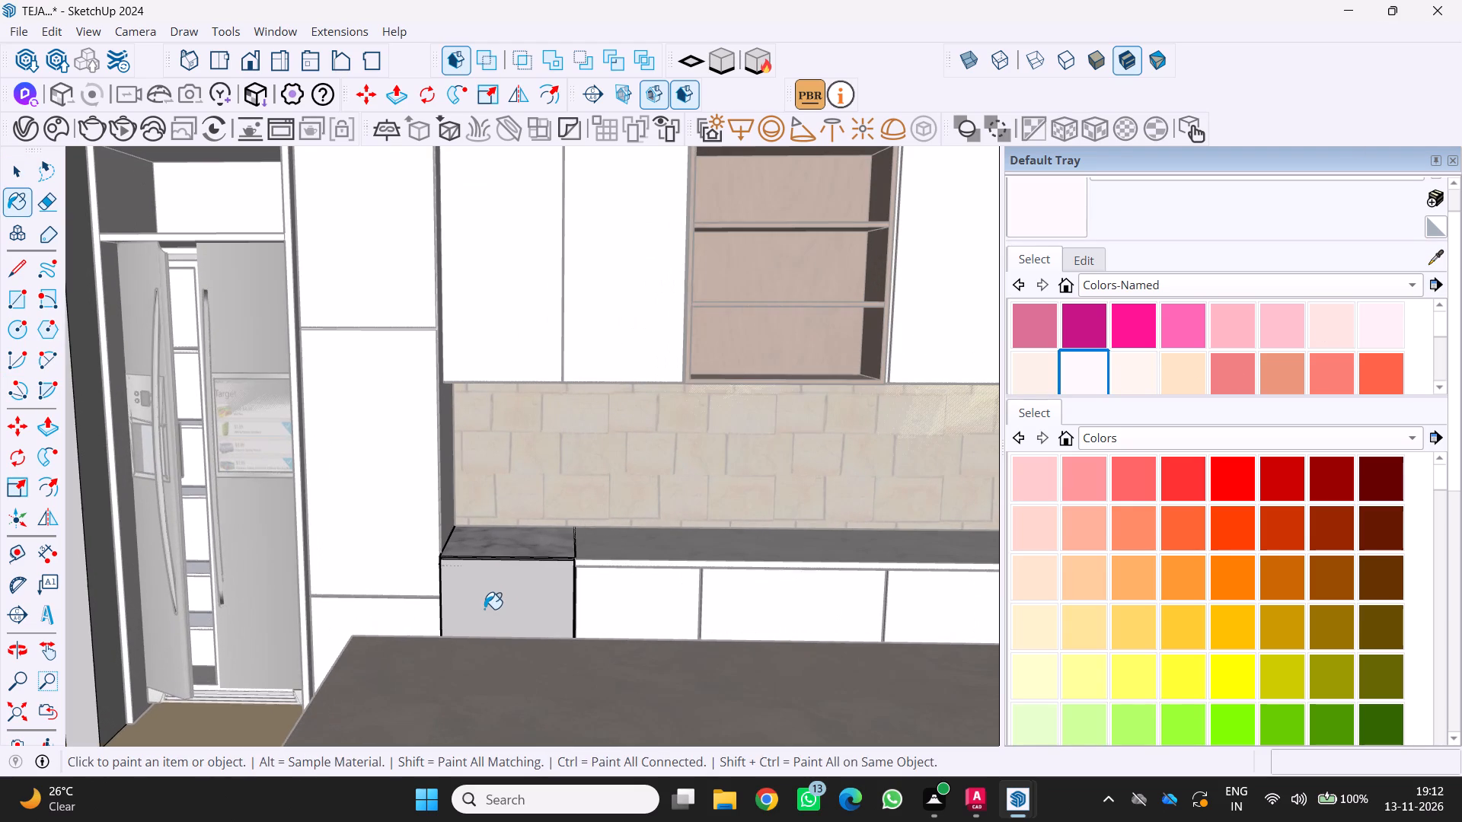
click(487, 610)
Examine the repainted cabinetry from above and from the front, hiding the tray for a wider view of the kitchen.
scroll(528, 568, down, 11)
scroll(559, 566, up, 1)
middle_drag(559, 566, 463, 691)
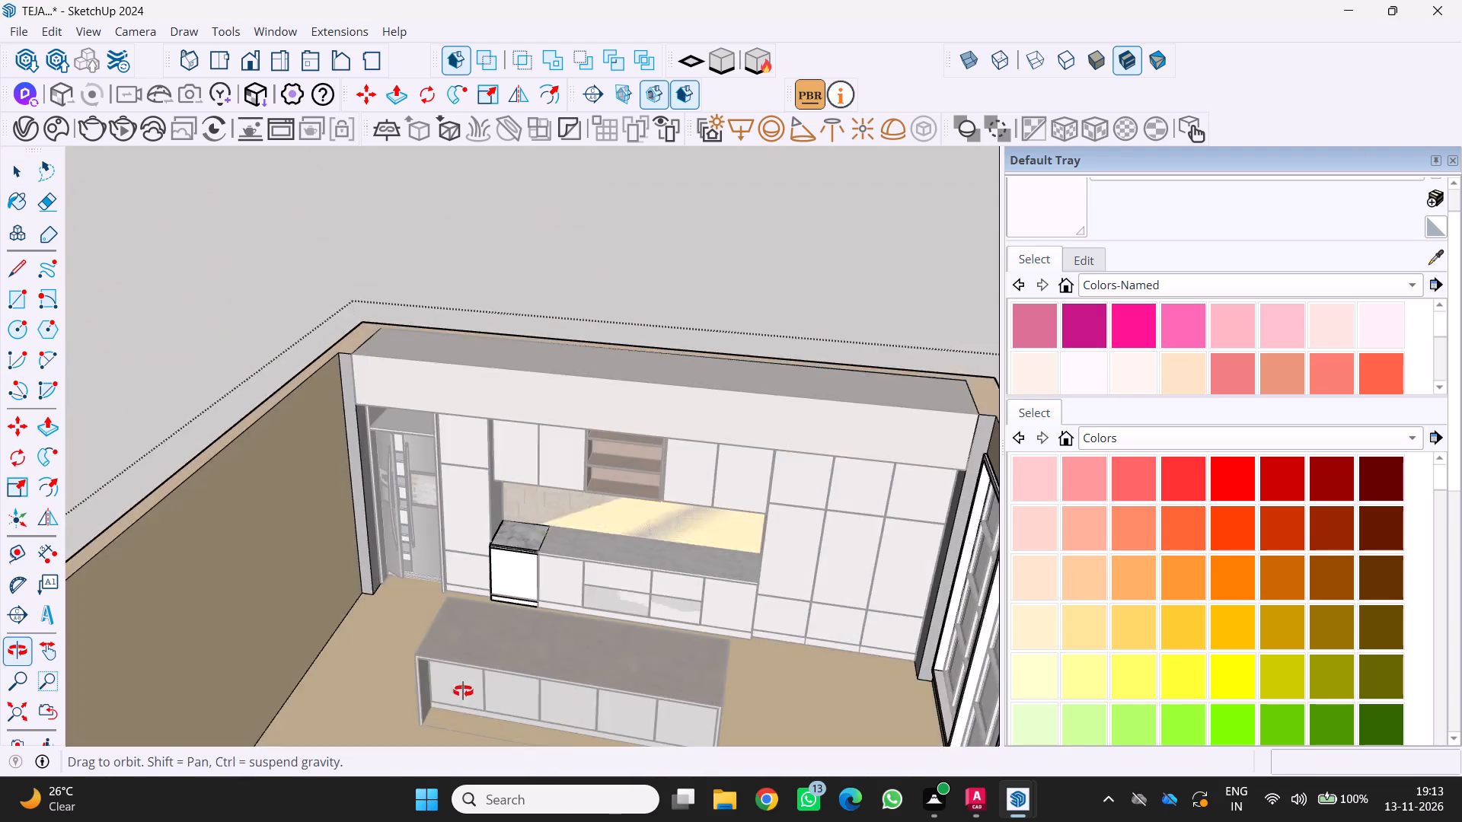
middle_drag(463, 691, 458, 691)
scroll(550, 578, up, 4)
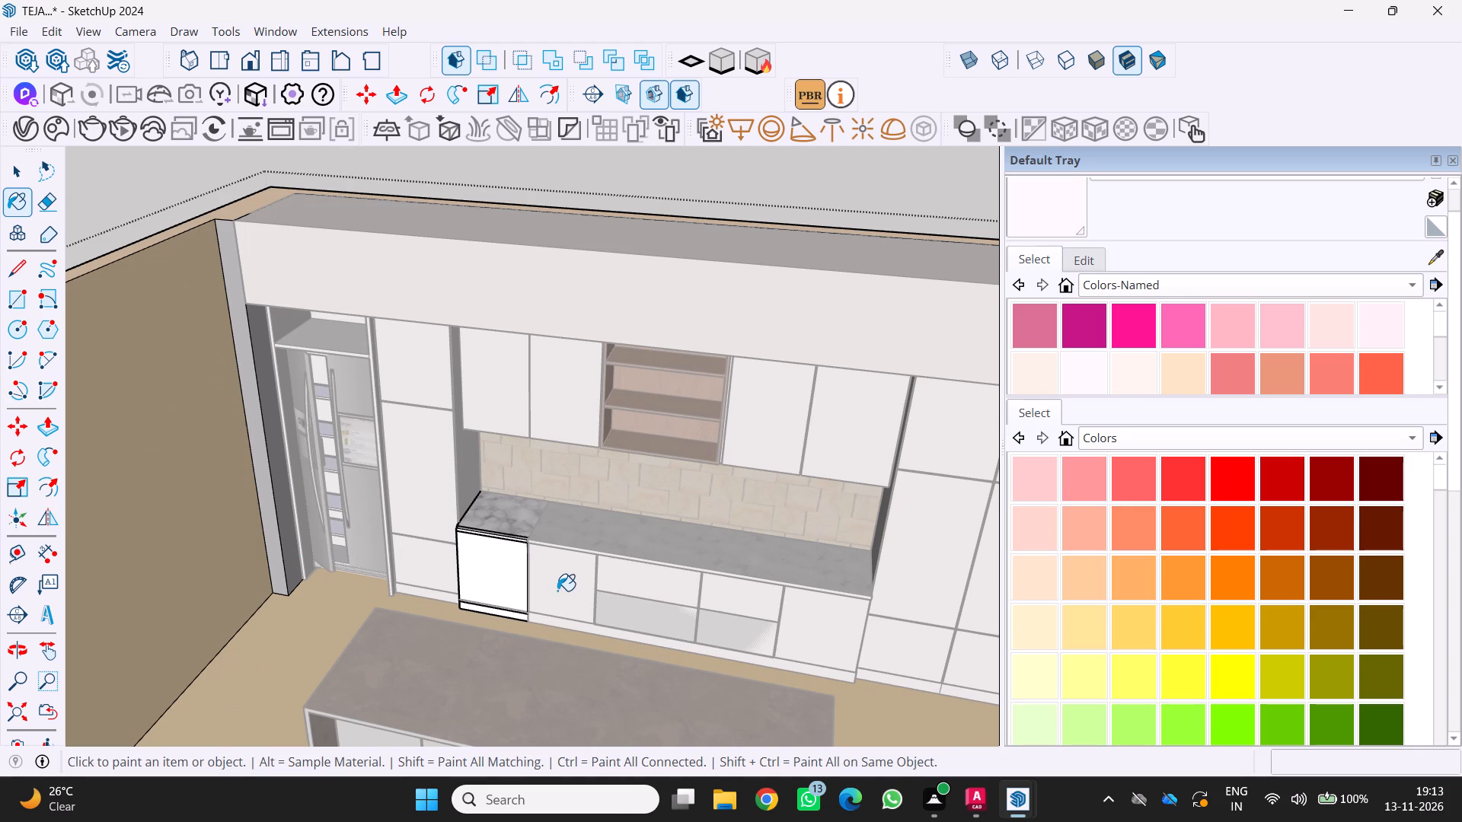
scroll(532, 627, down, 3)
middle_drag(551, 629, 598, 559)
scroll(598, 558, down, 3)
scroll(509, 617, up, 5)
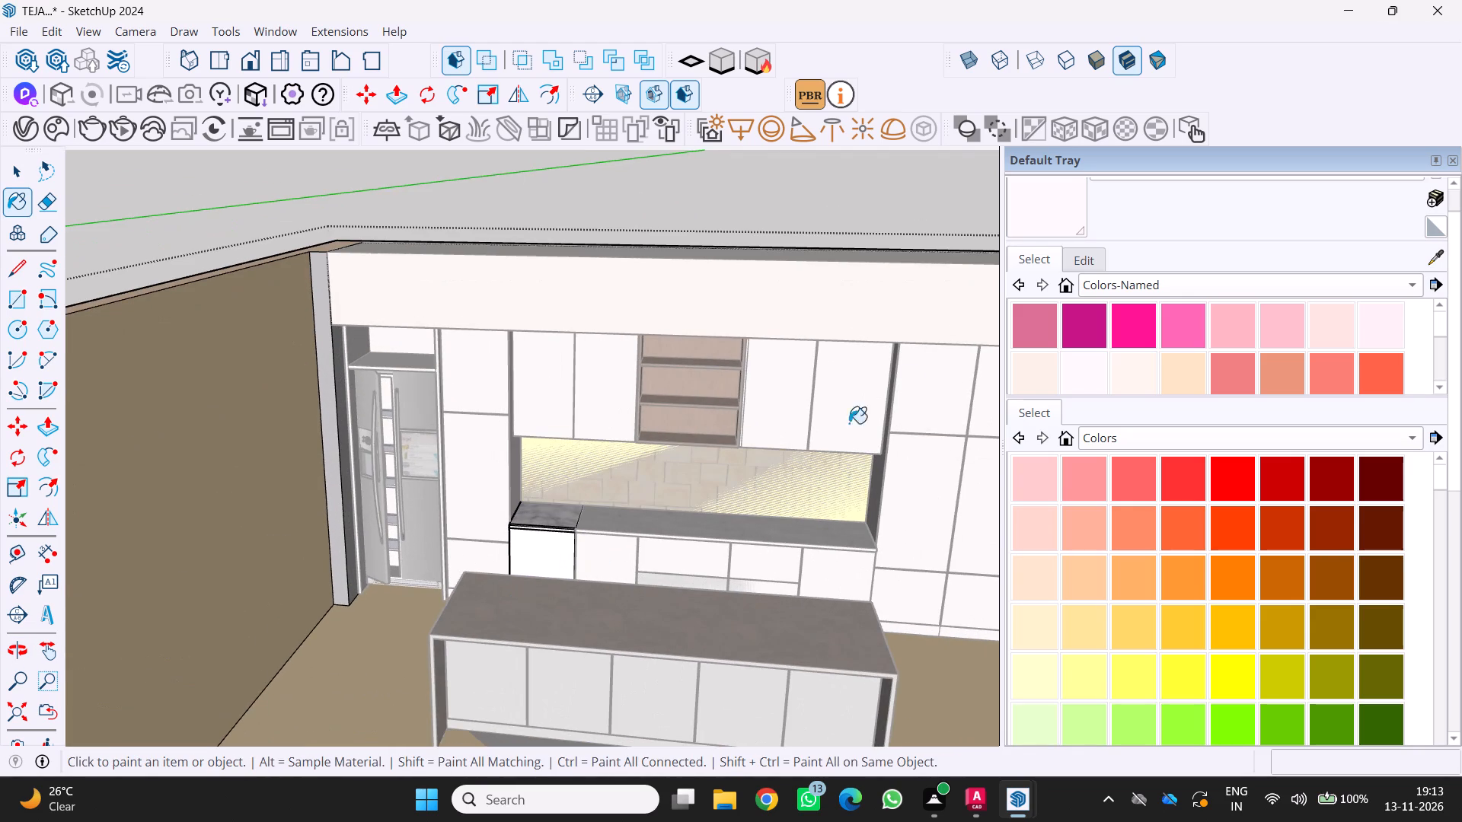
click(1452, 157)
scroll(877, 463, down, 1)
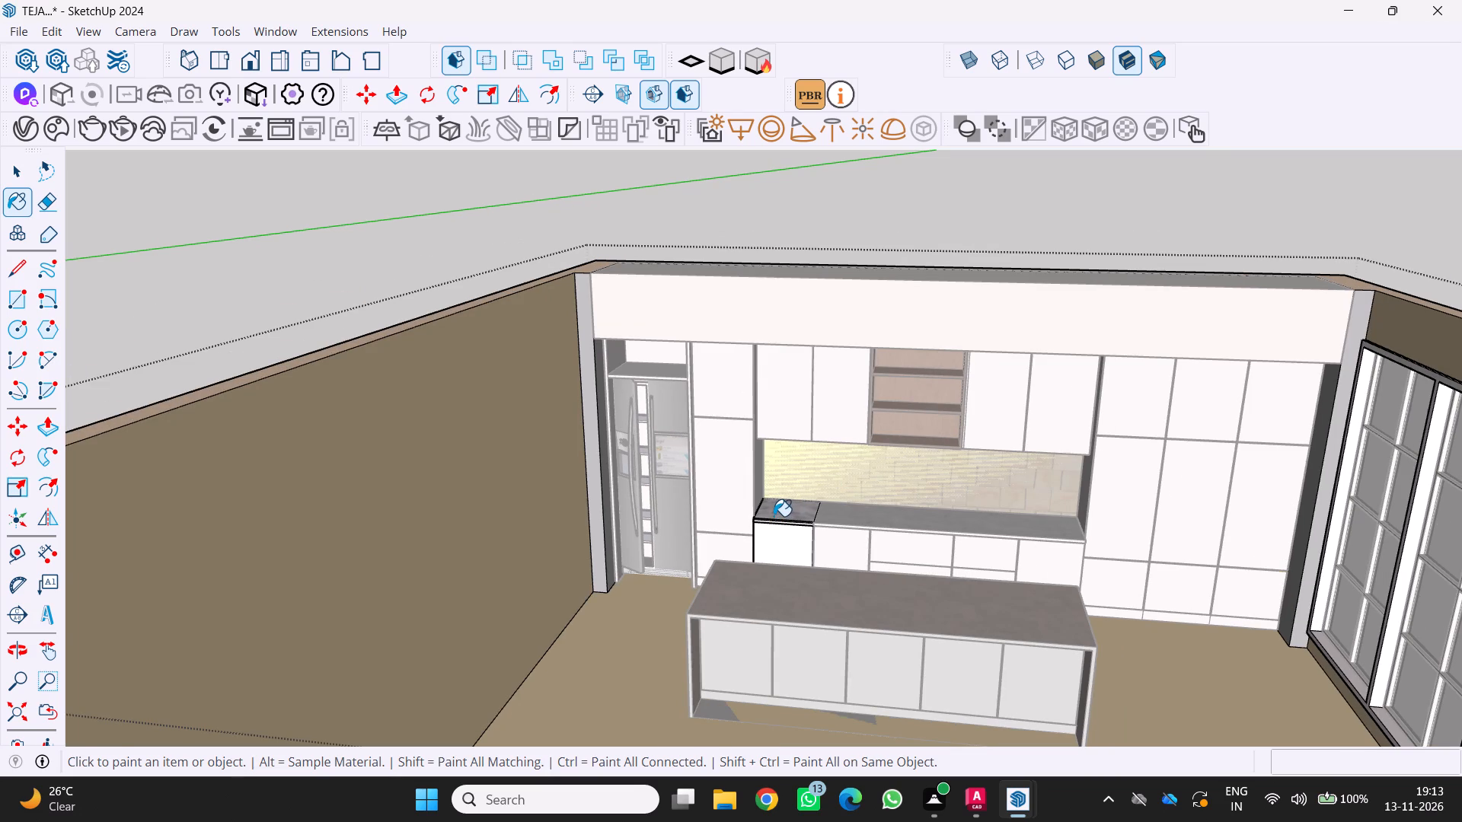
scroll(774, 516, down, 3)
middle_drag(761, 556, 787, 469)
scroll(765, 557, up, 3)
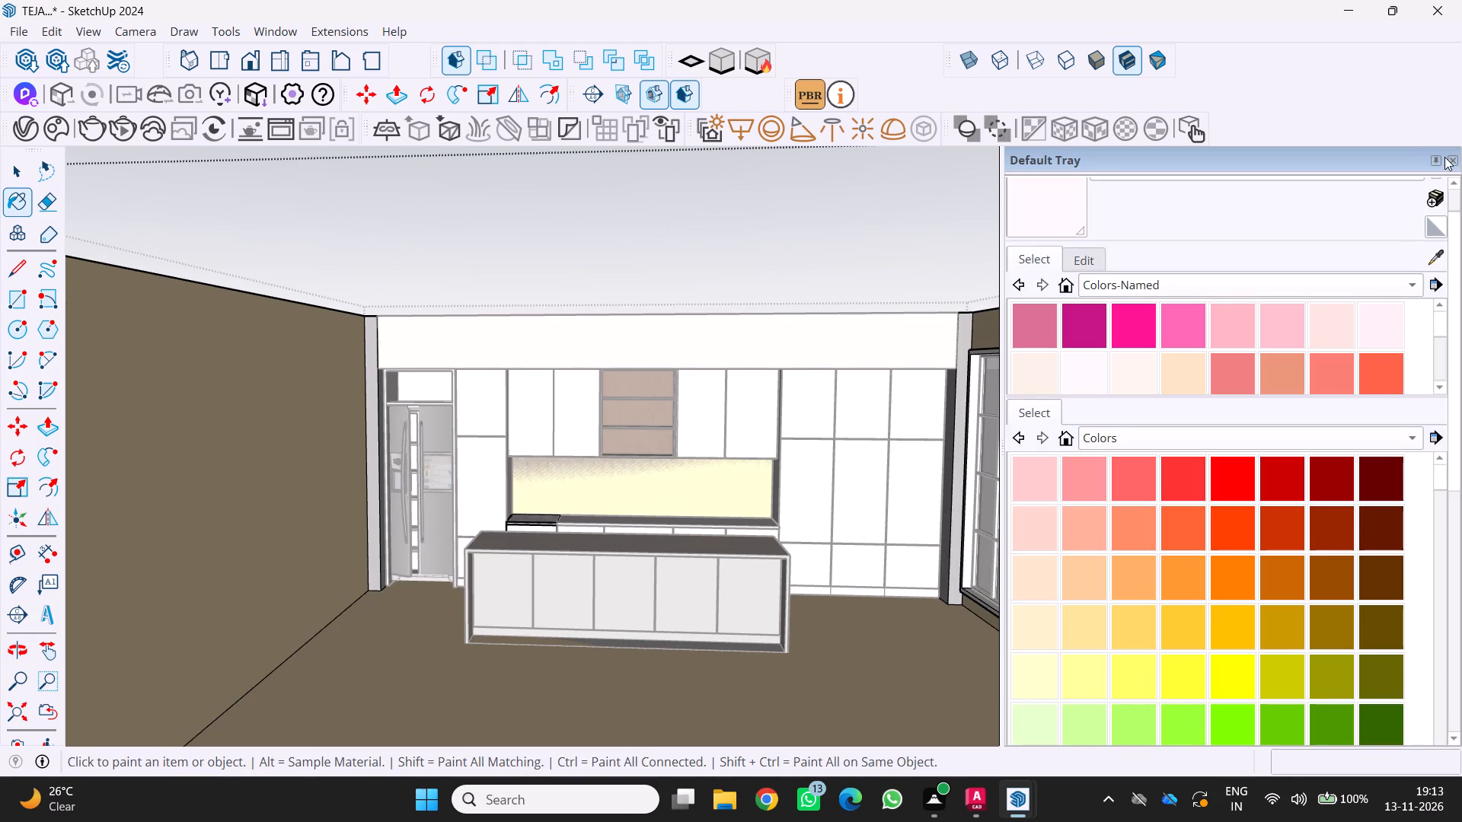
click(1451, 158)
scroll(1197, 288, down, 3)
middle_drag(1148, 312, 1122, 327)
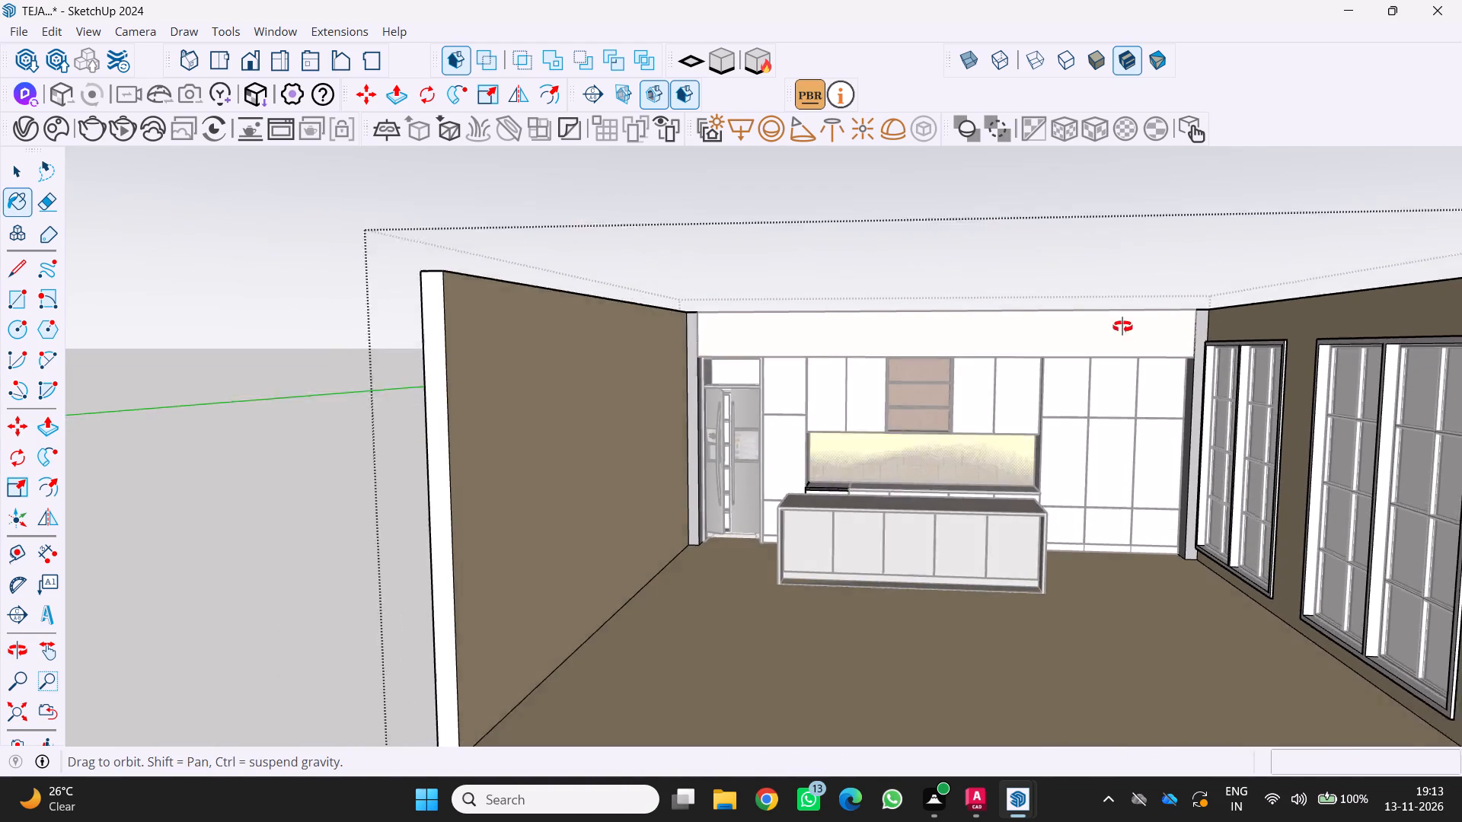
middle_drag(1122, 327, 1120, 327)
scroll(1118, 327, down, 5)
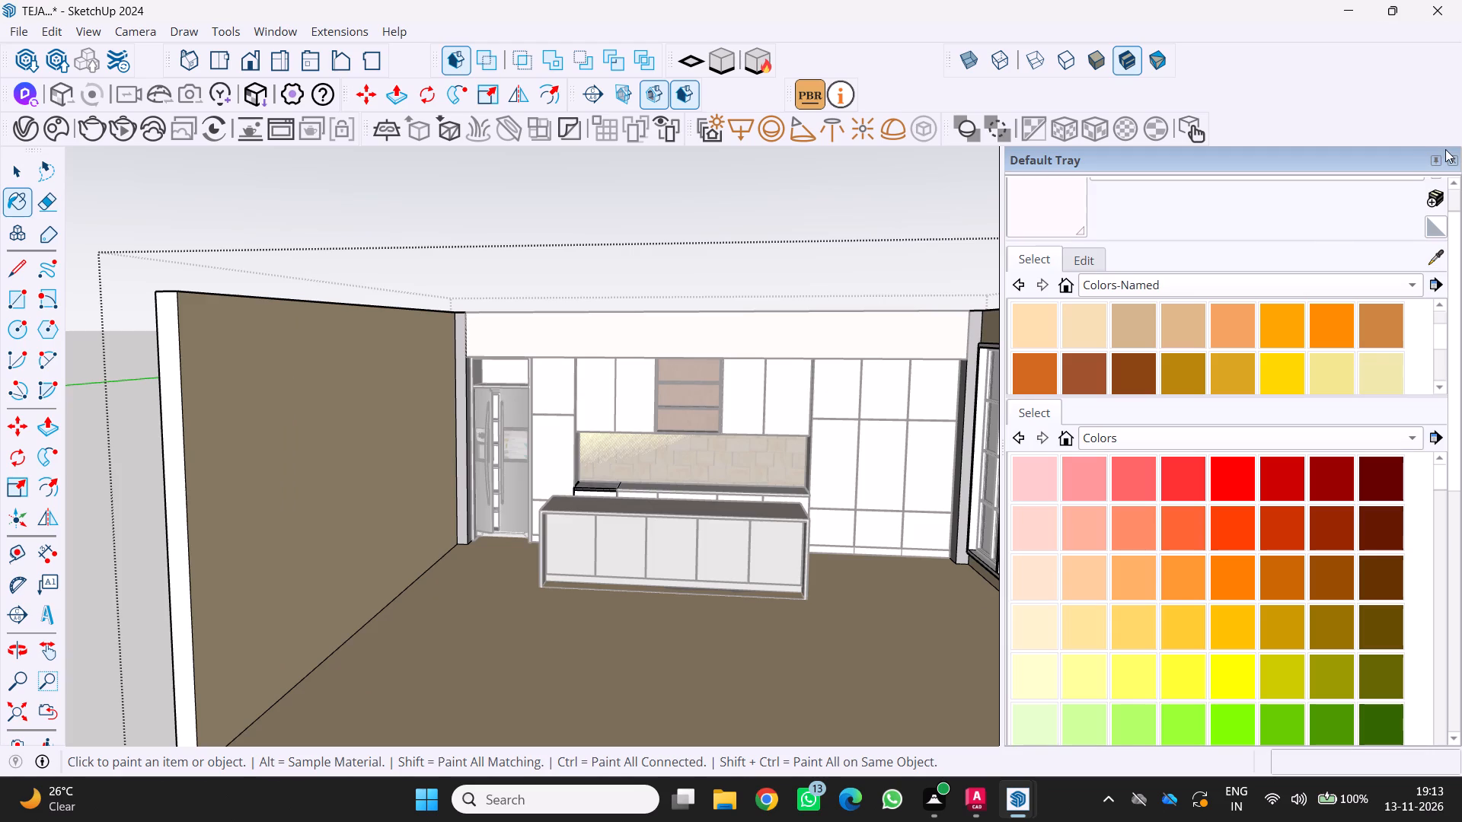
Close the Default Tray and exit the kitchen group's editing mode.
click(1450, 155)
scroll(1330, 228, down, 6)
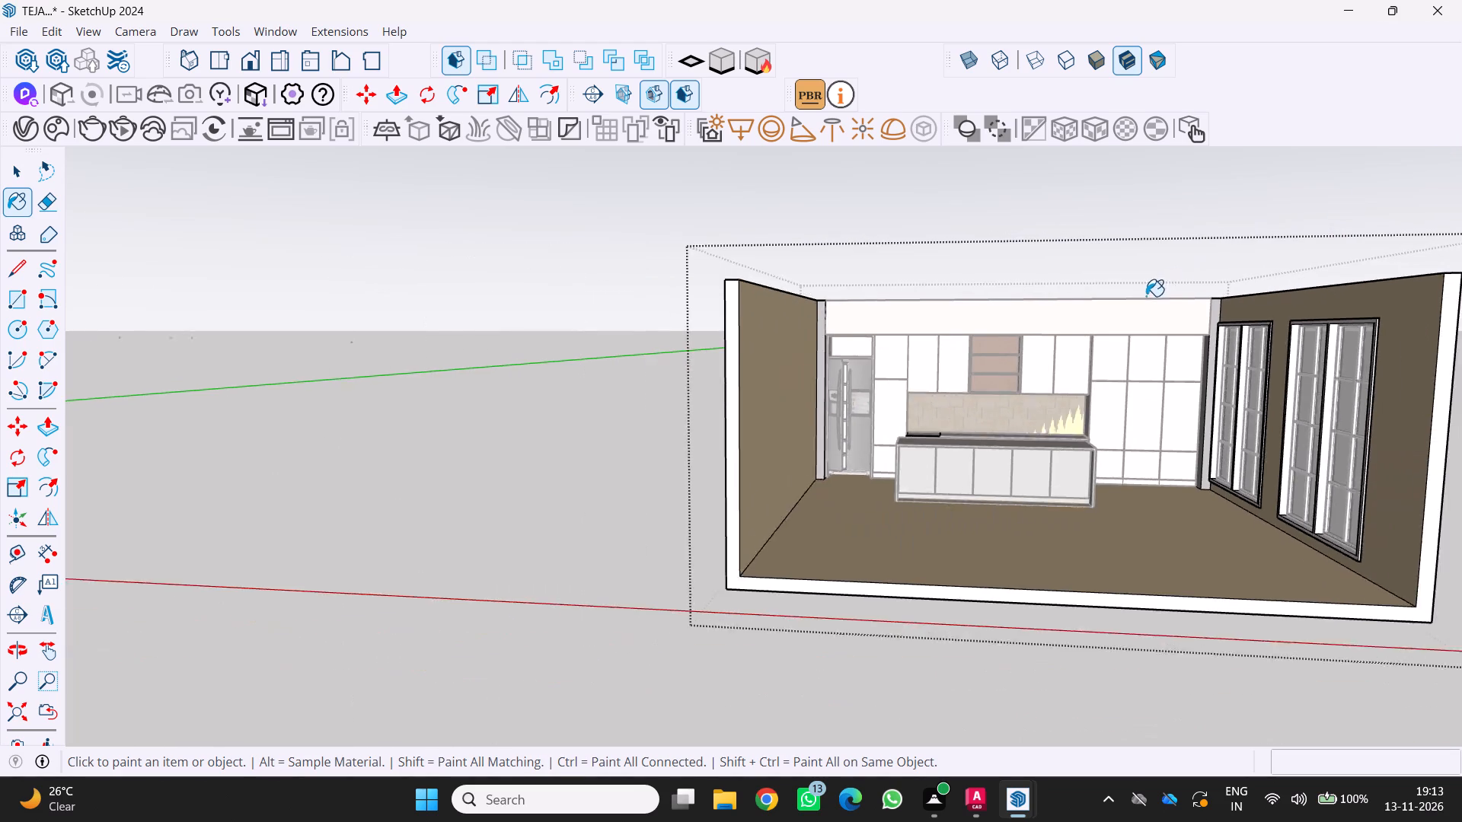
middle_drag(1113, 320, 952, 402)
scroll(817, 413, down, 5)
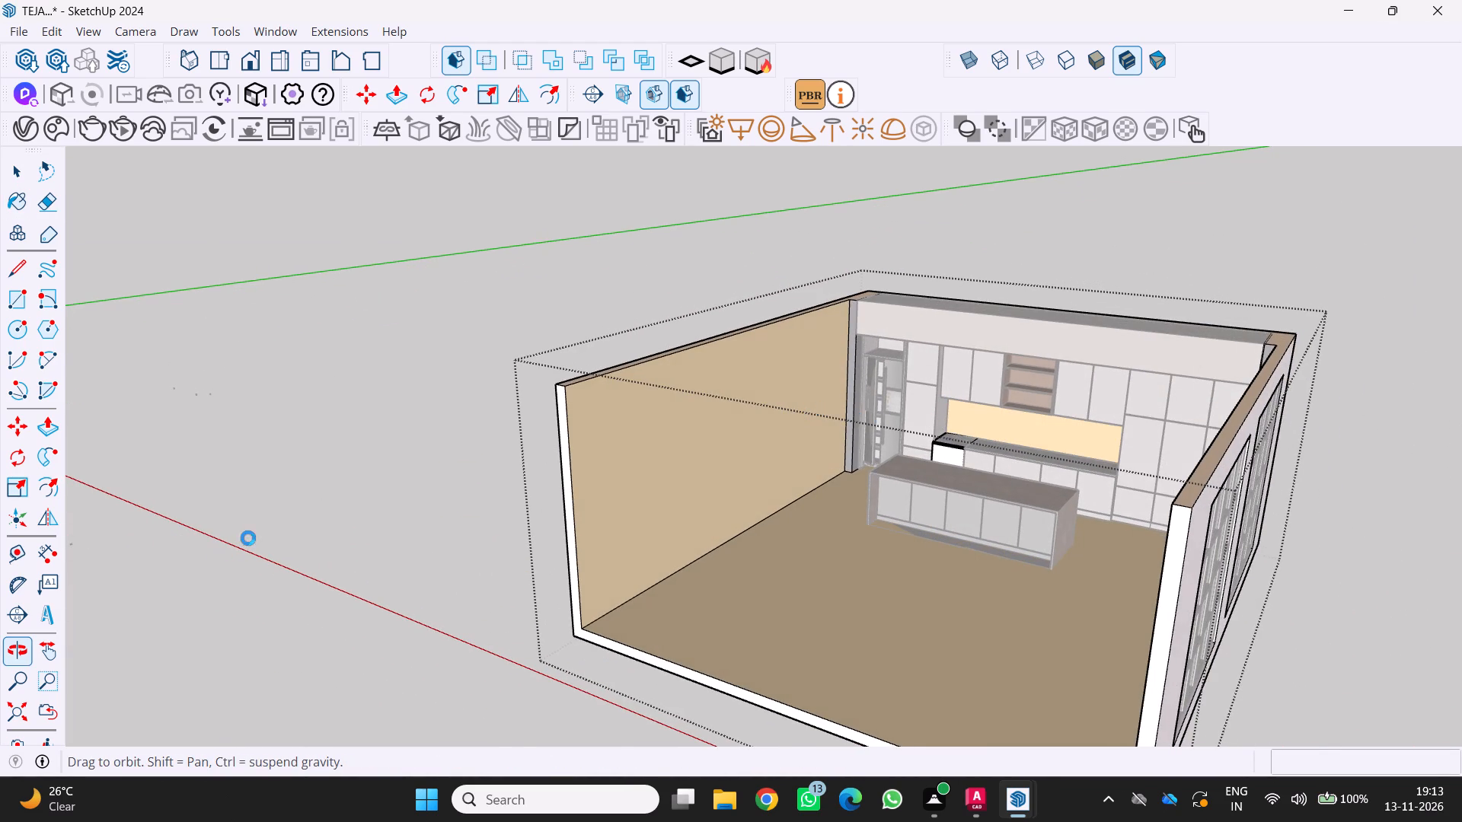
key(space)
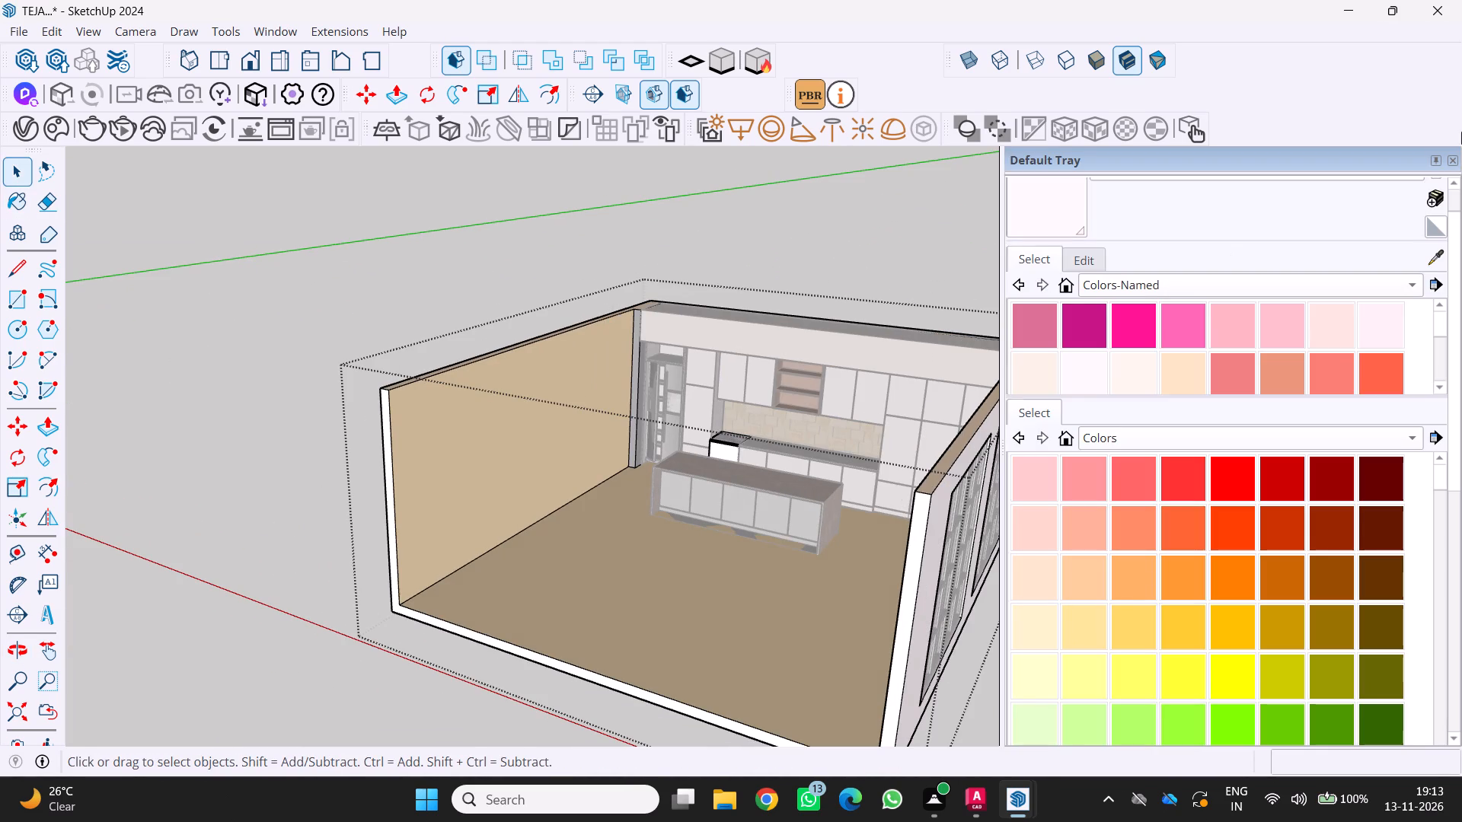
click(1451, 161)
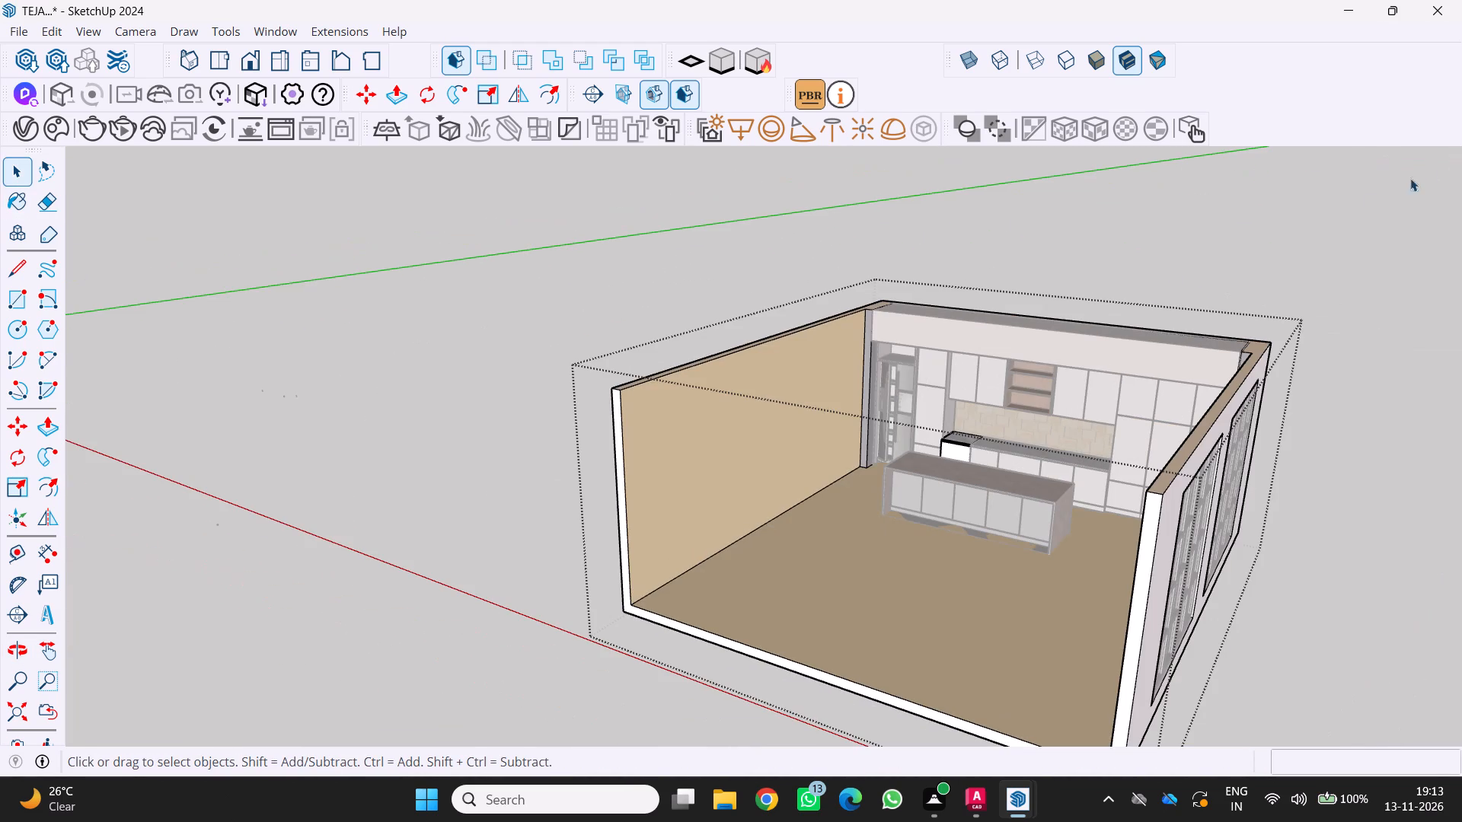
key(space)
click(457, 371)
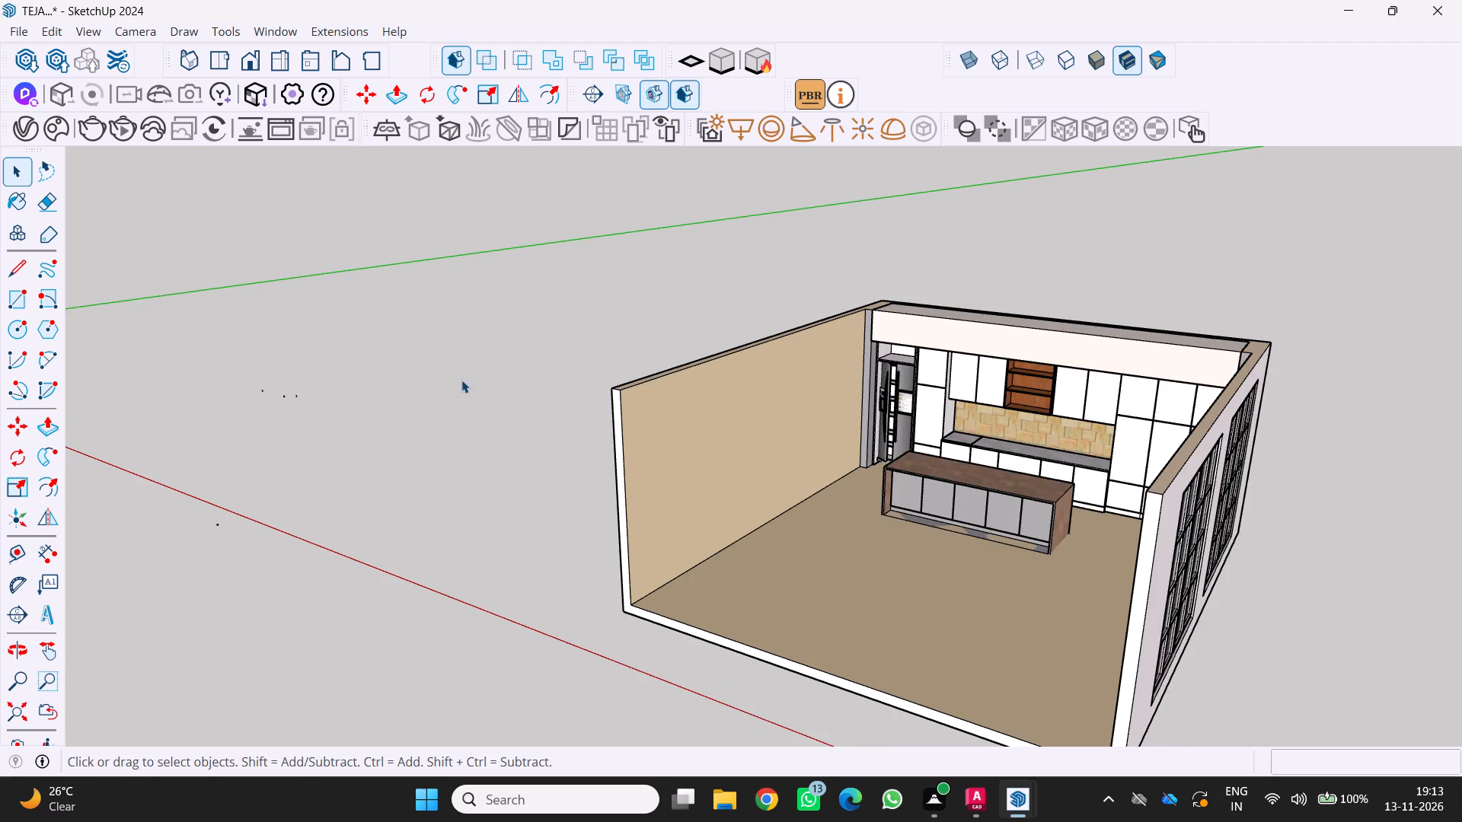
Examine the finished cabinetry, fridge, wood shelves, backsplash and island up close from the front.
scroll(493, 389, up, 1)
middle_drag(493, 389, 655, 286)
scroll(1027, 400, up, 2)
middle_drag(1065, 406, 973, 491)
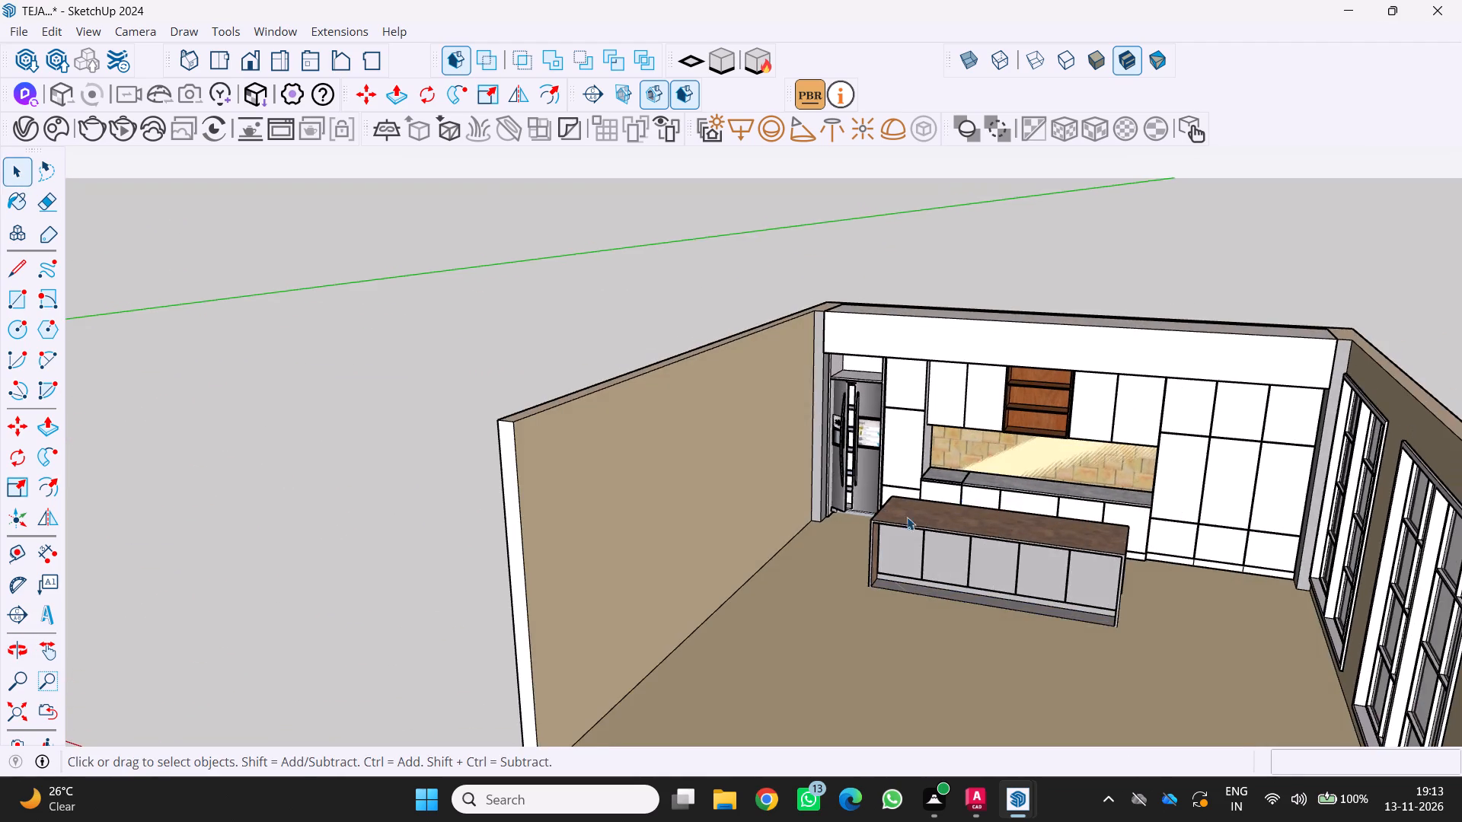
scroll(895, 518, up, 1)
middle_drag(895, 518, 971, 458)
scroll(971, 458, up, 1)
scroll(909, 530, up, 6)
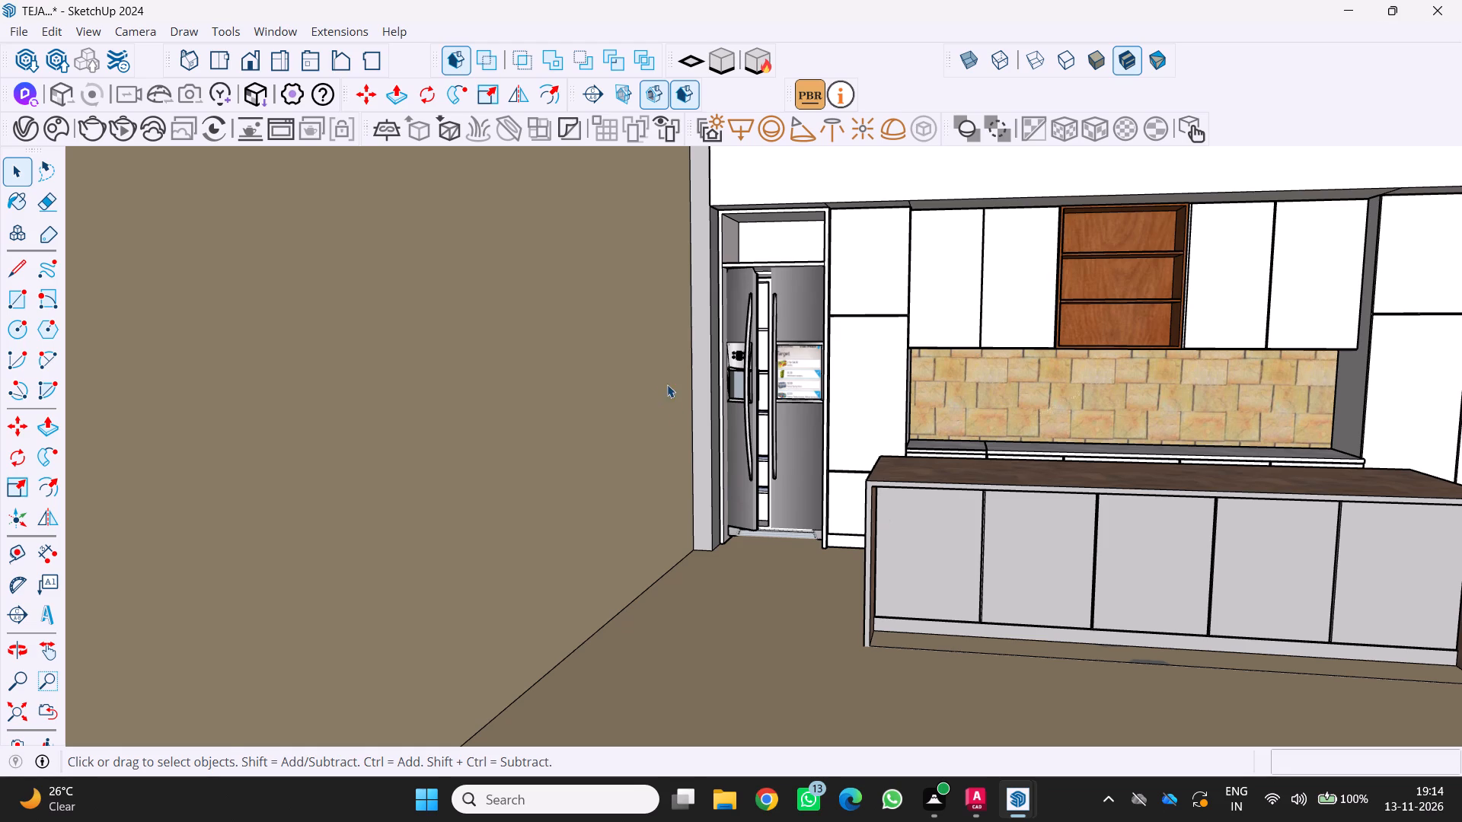
Examine the whole kitchen room from outside the window wall, from the open front and from above.
scroll(687, 427, down, 4)
middle_drag(821, 534, 713, 600)
middle_click(708, 601)
scroll(694, 600, down, 3)
scroll(773, 601, up, 3)
middle_drag(832, 634, 720, 616)
middle_click(720, 616)
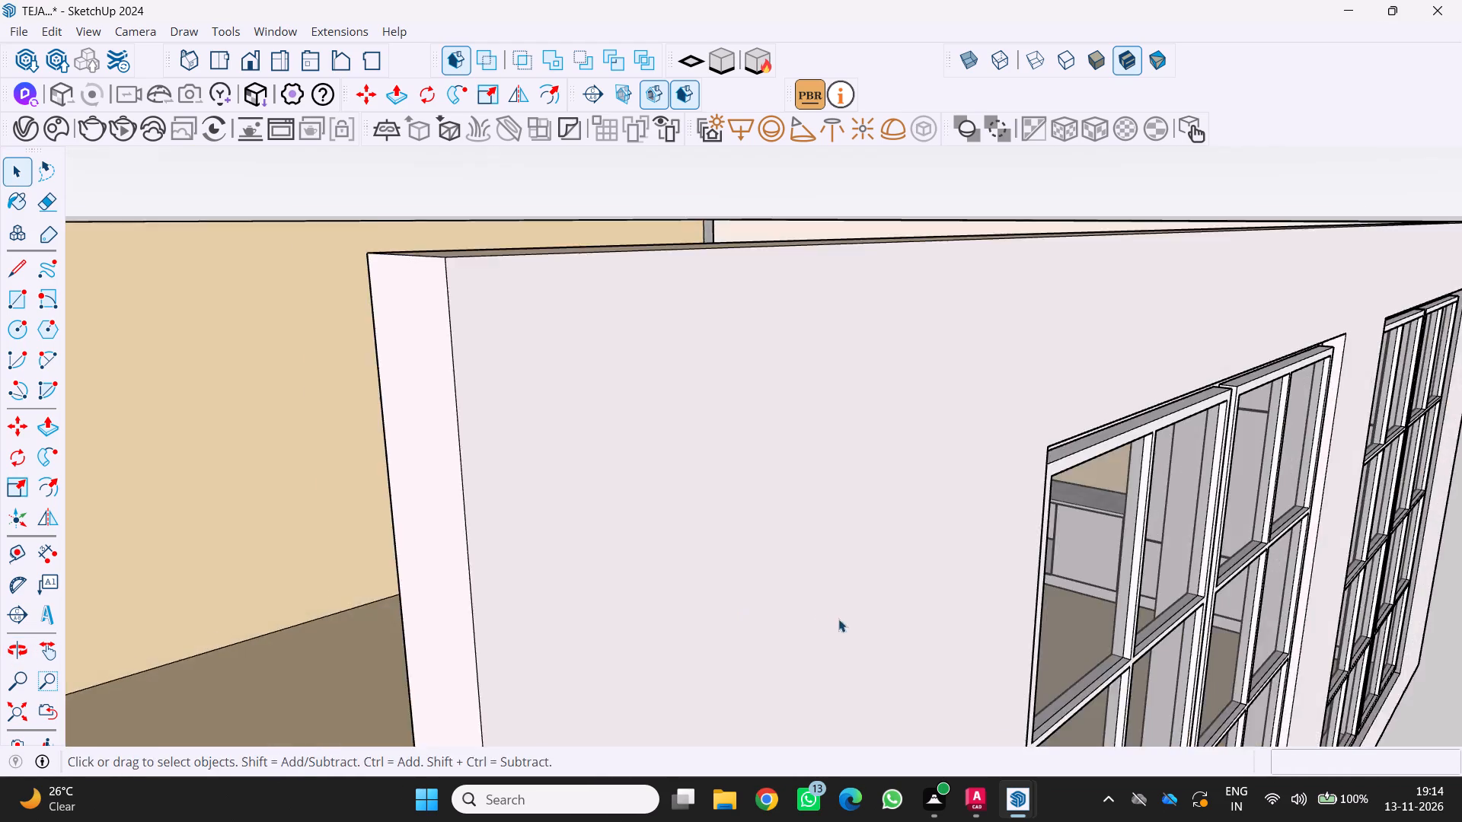
scroll(825, 616, up, 2)
middle_drag(866, 620, 1010, 580)
scroll(1047, 571, down, 8)
middle_drag(762, 624, 954, 508)
scroll(857, 520, down, 2)
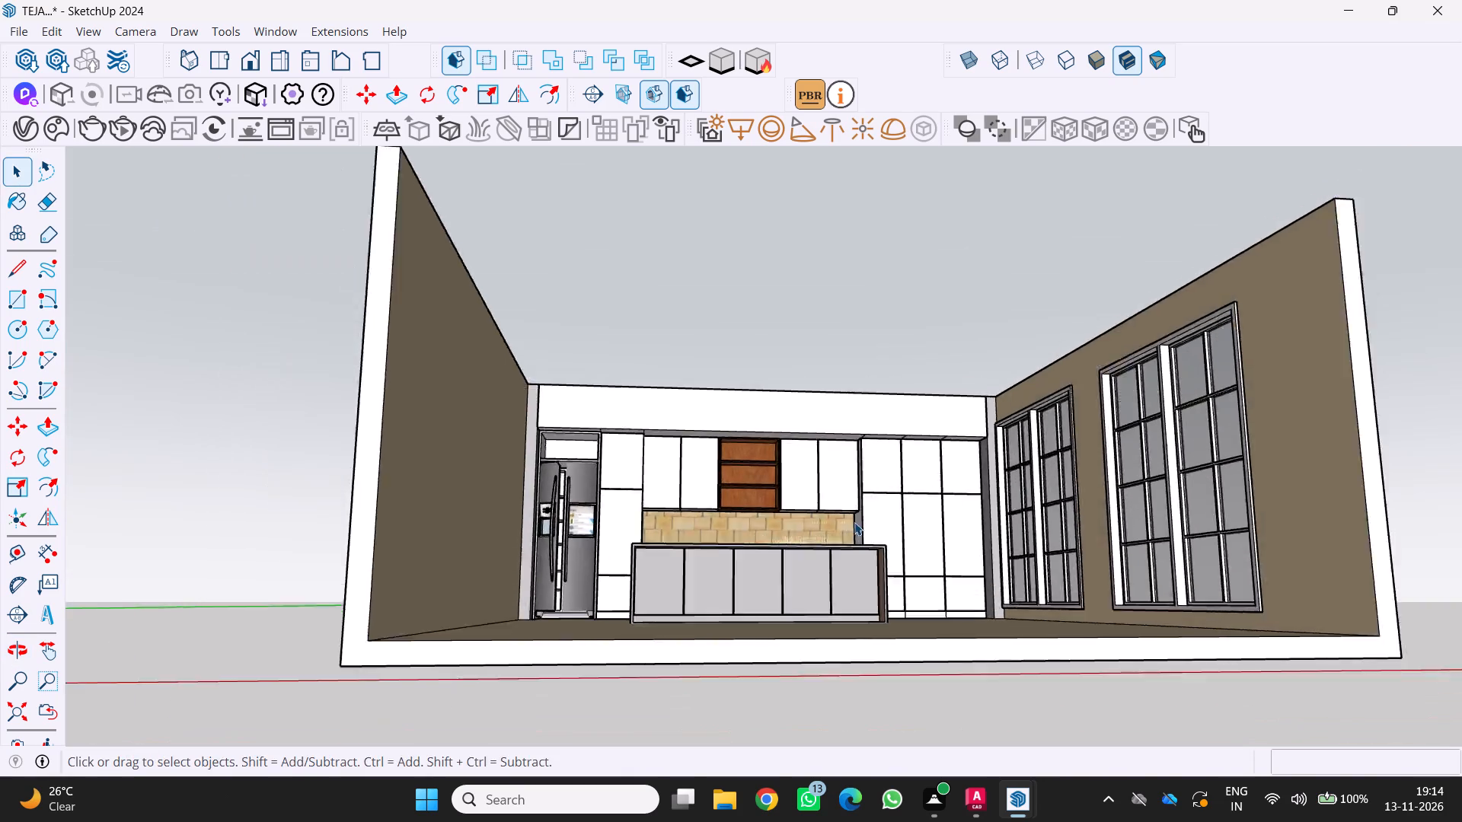
scroll(854, 522, down, 3)
middle_drag(810, 574, 749, 671)
scroll(729, 679, up, 3)
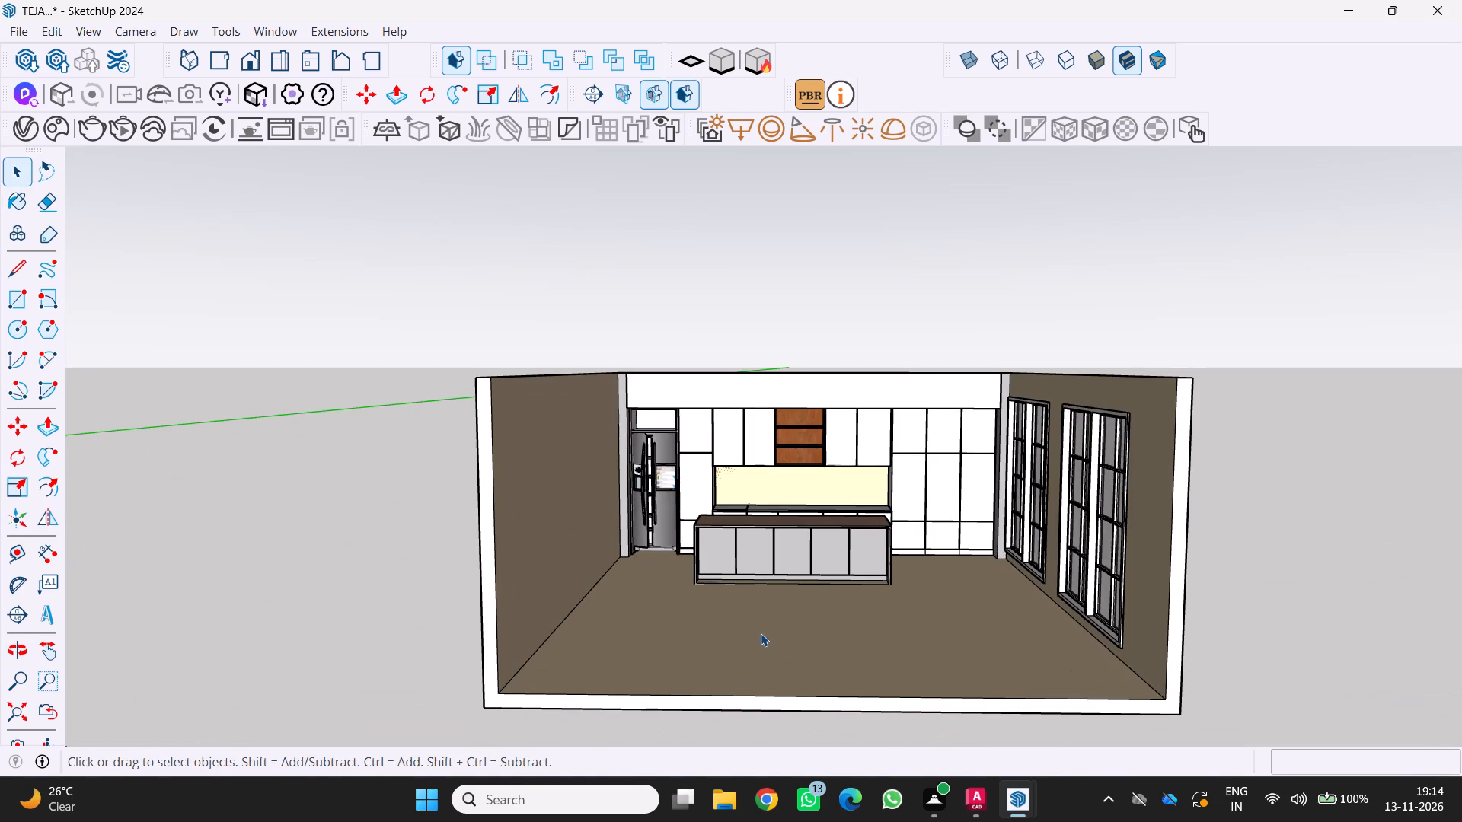
scroll(760, 633, down, 1)
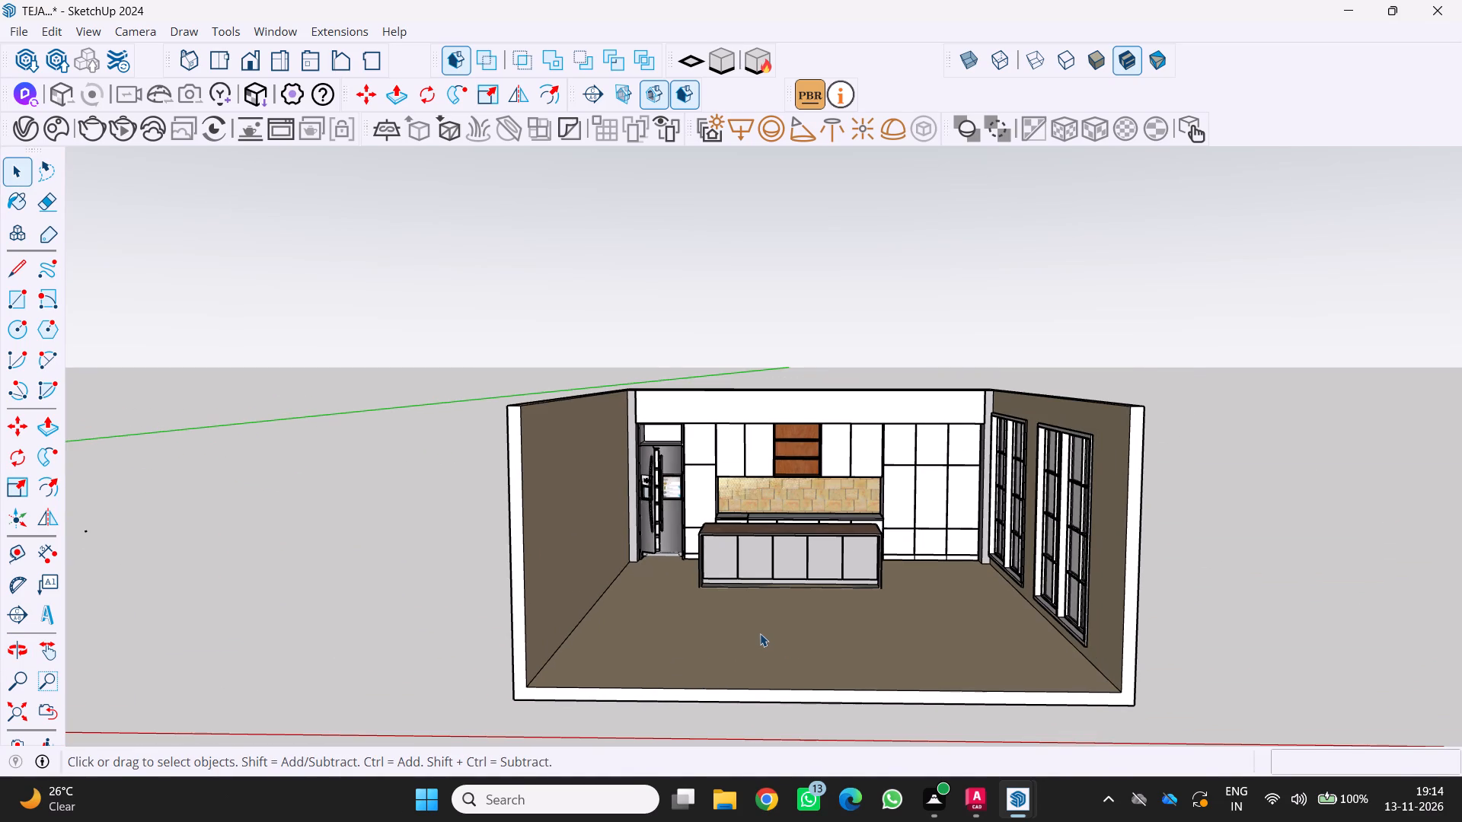
scroll(770, 621, down, 2)
middle_drag(771, 616, 714, 683)
scroll(702, 671, up, 1)
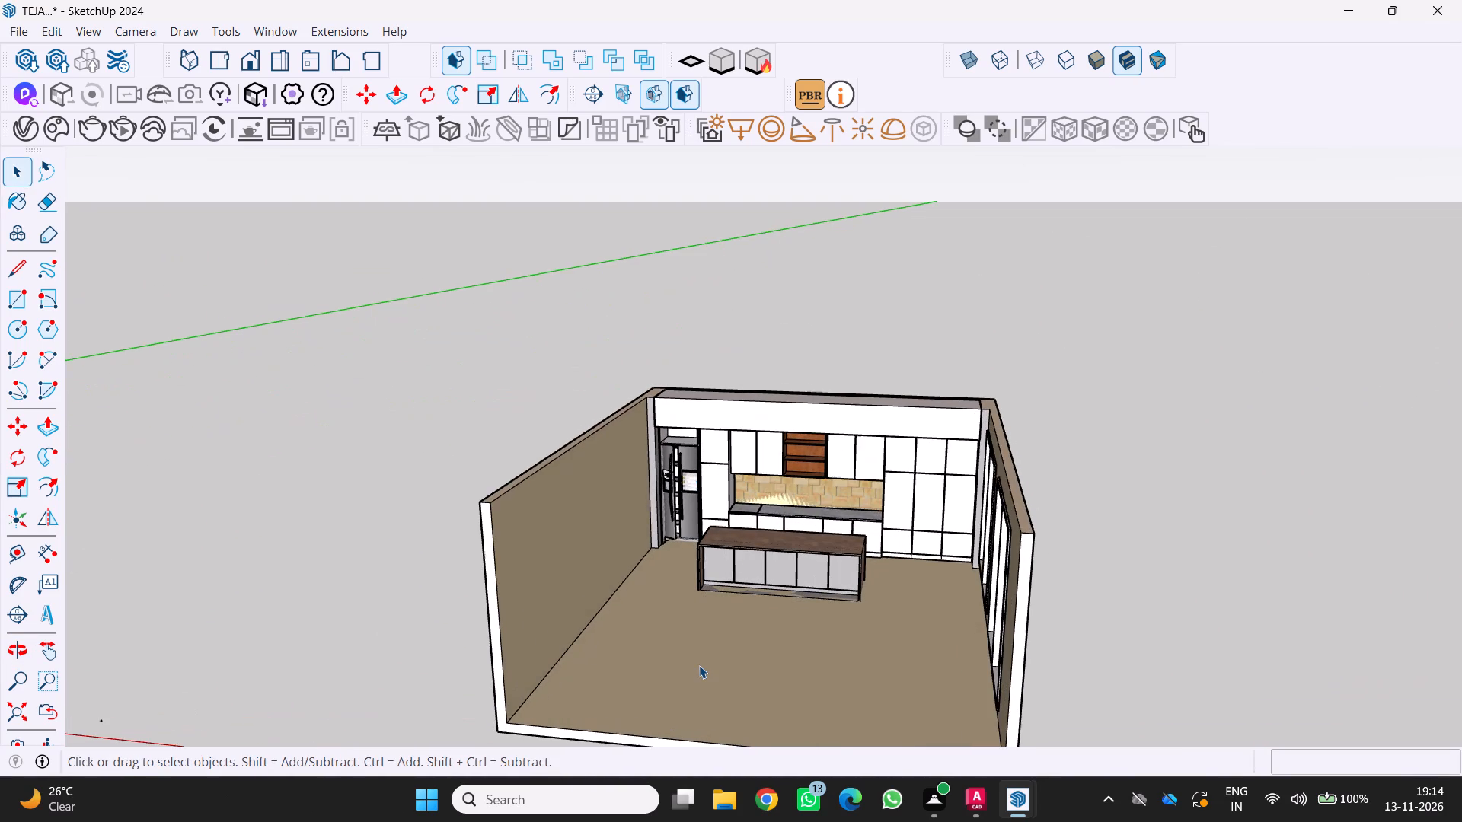
middle_drag(749, 687, 825, 649)
scroll(755, 687, up, 1)
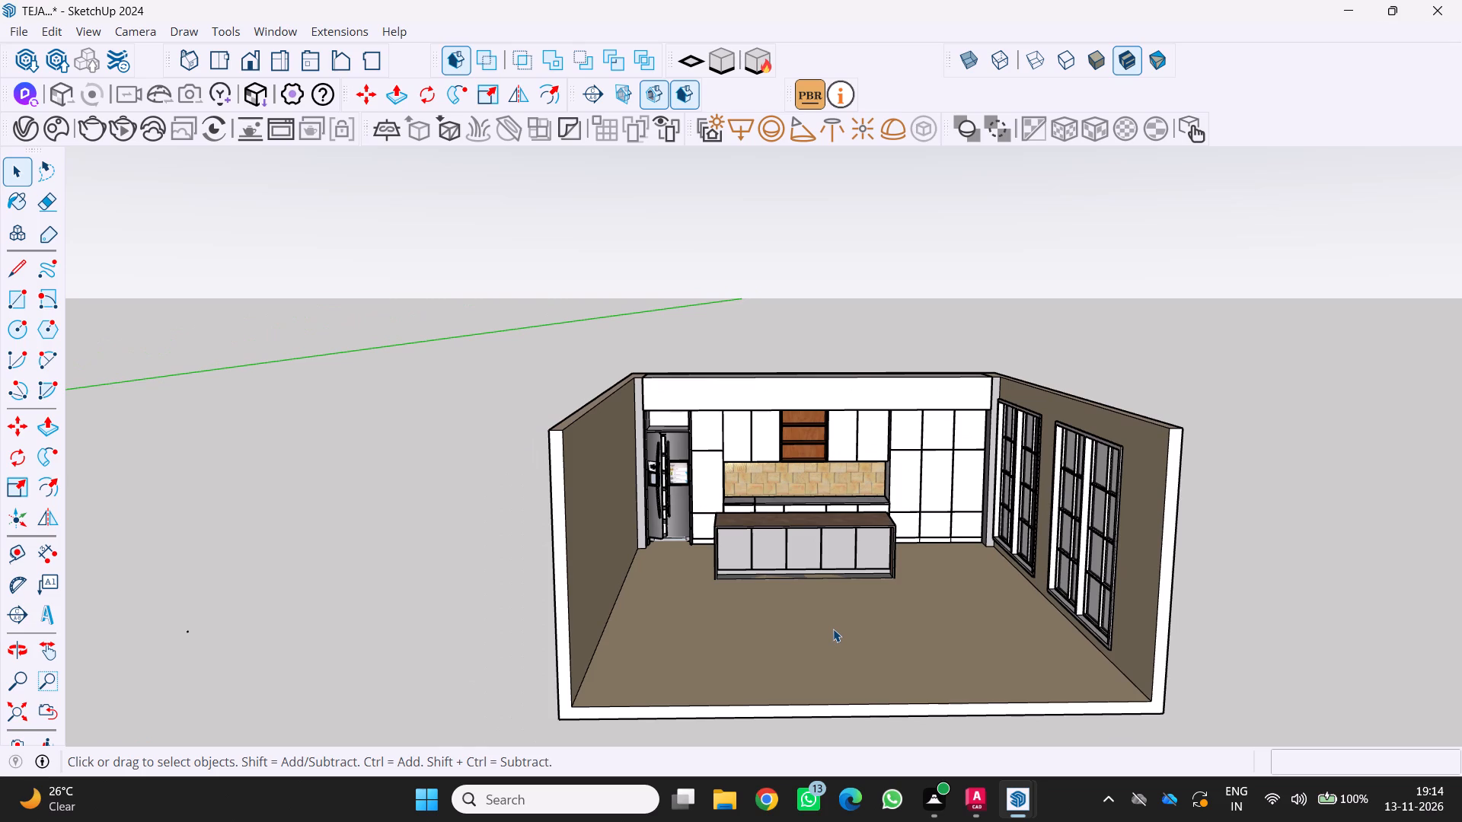
scroll(816, 627, down, 3)
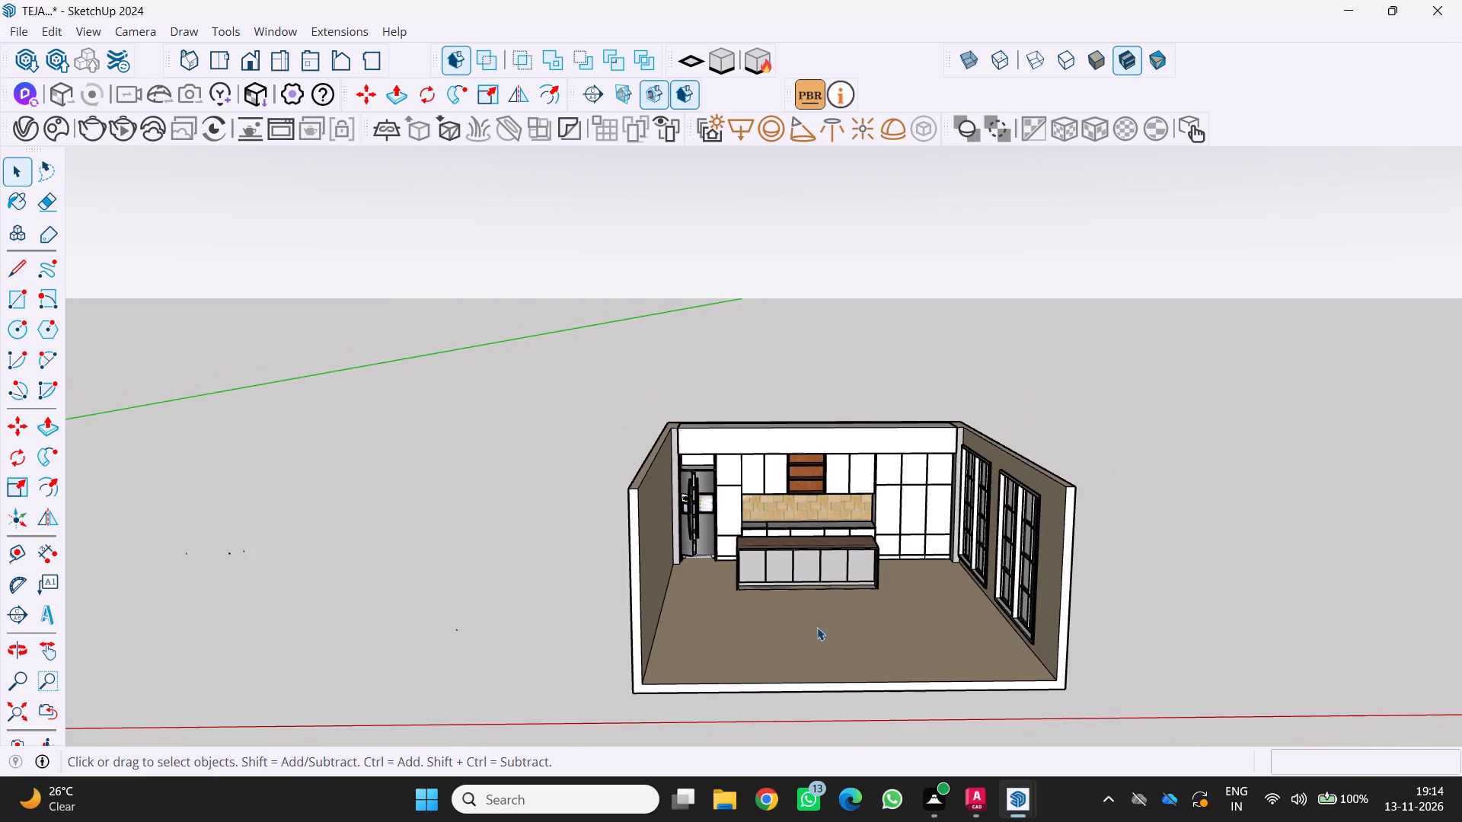
middle_click(814, 628)
scroll(814, 628, up, 4)
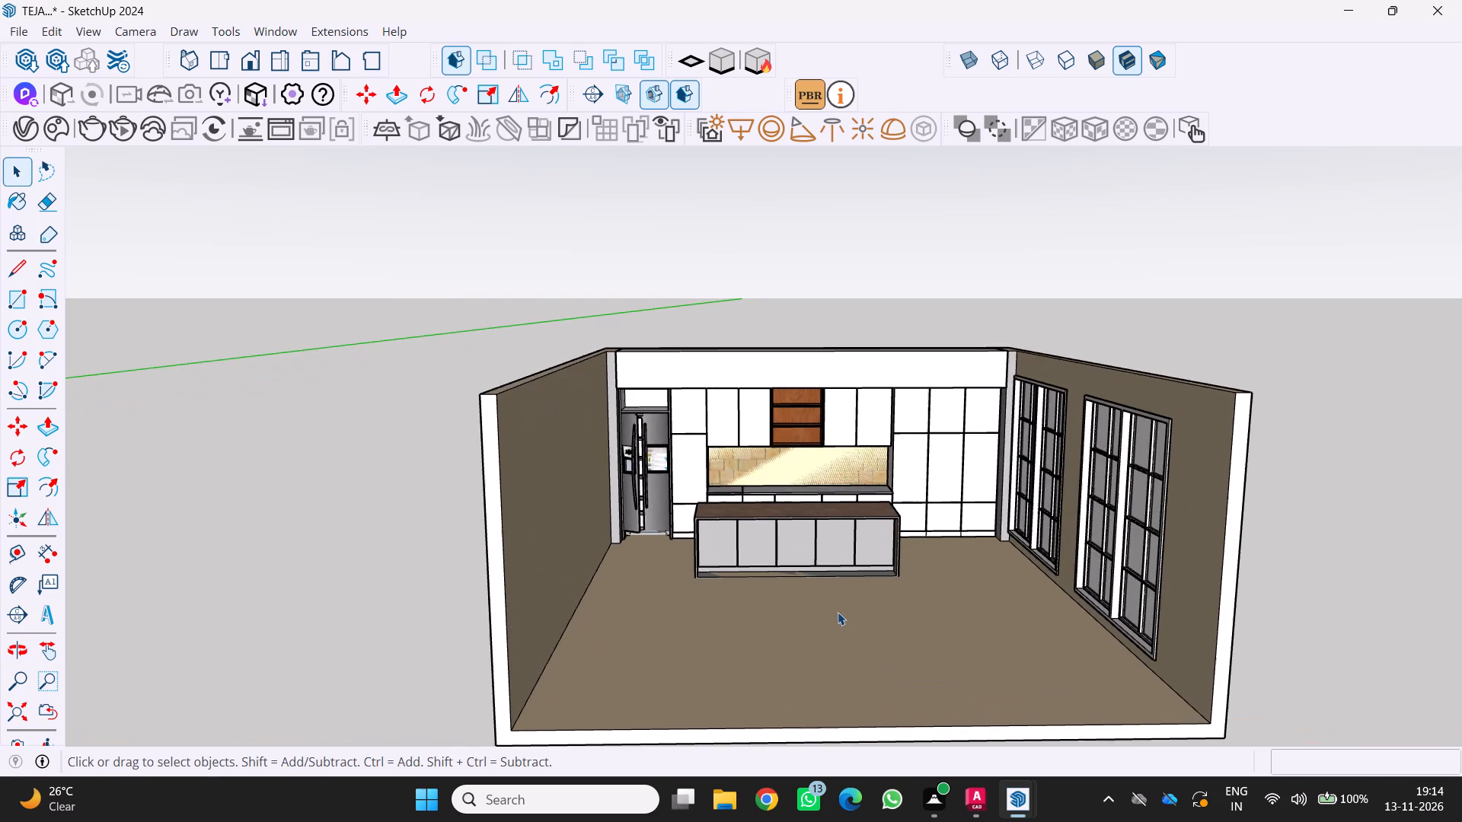
scroll(838, 611, up, 1)
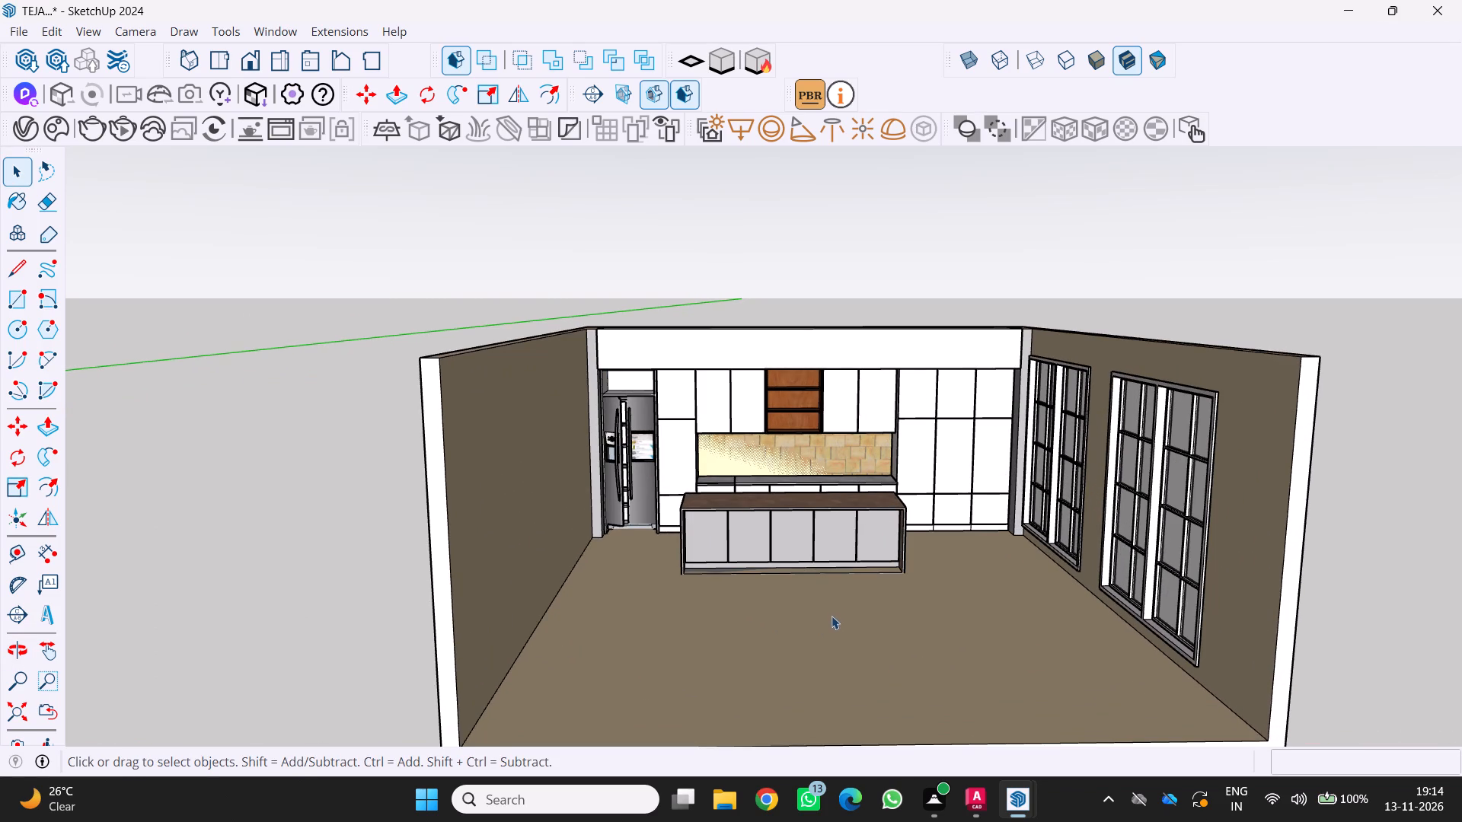
Examine the narrow gap between the two upper cabinet doors on the fridge side of the wood shelves.
scroll(832, 616, up, 1)
middle_drag(832, 616, 862, 644)
middle_click(862, 644)
scroll(735, 409, up, 20)
scroll(735, 409, up, 3)
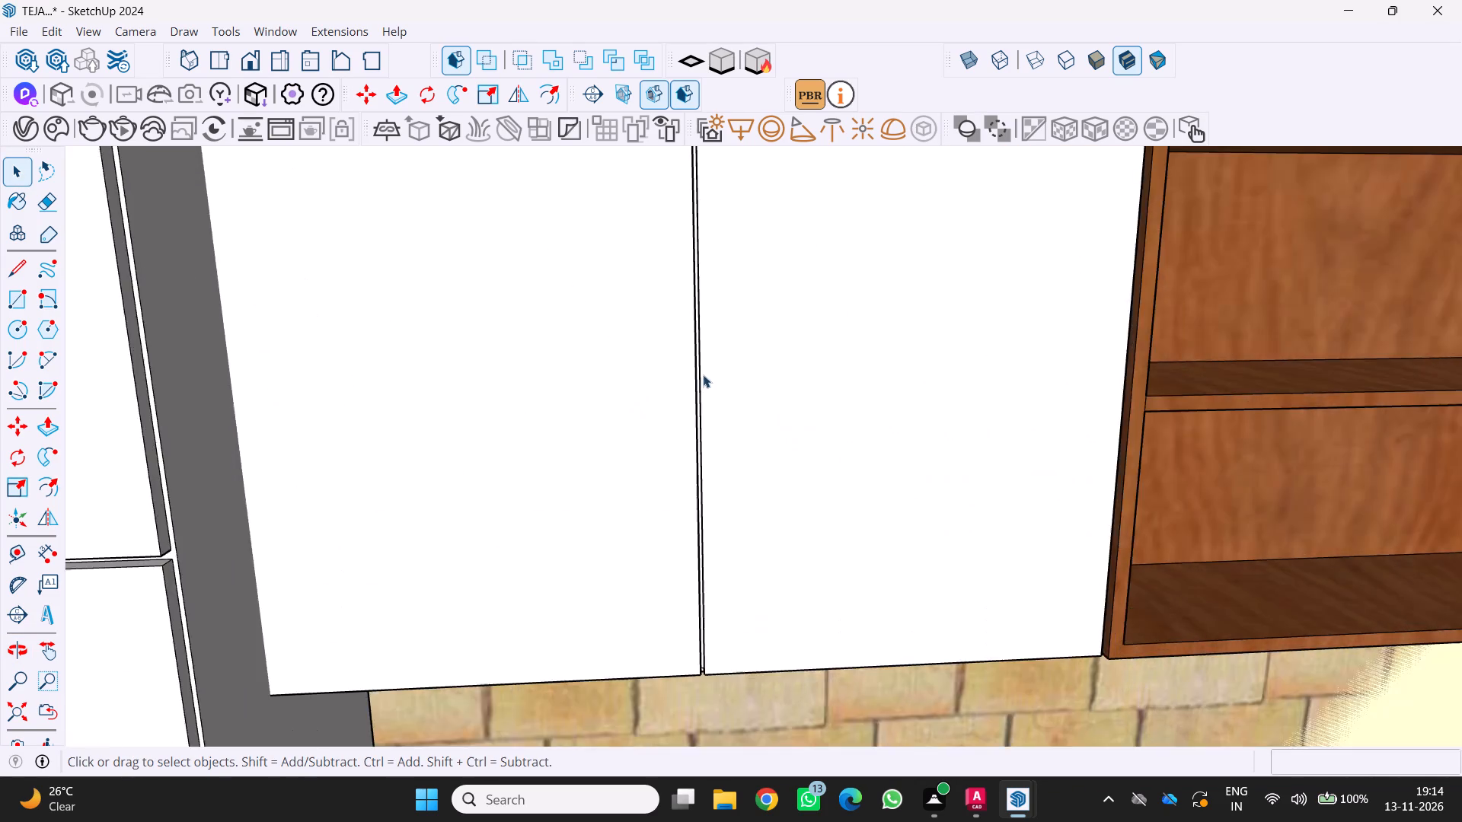
scroll(703, 374, up, 12)
middle_drag(692, 384, 612, 443)
middle_click(612, 443)
scroll(697, 444, up, 1)
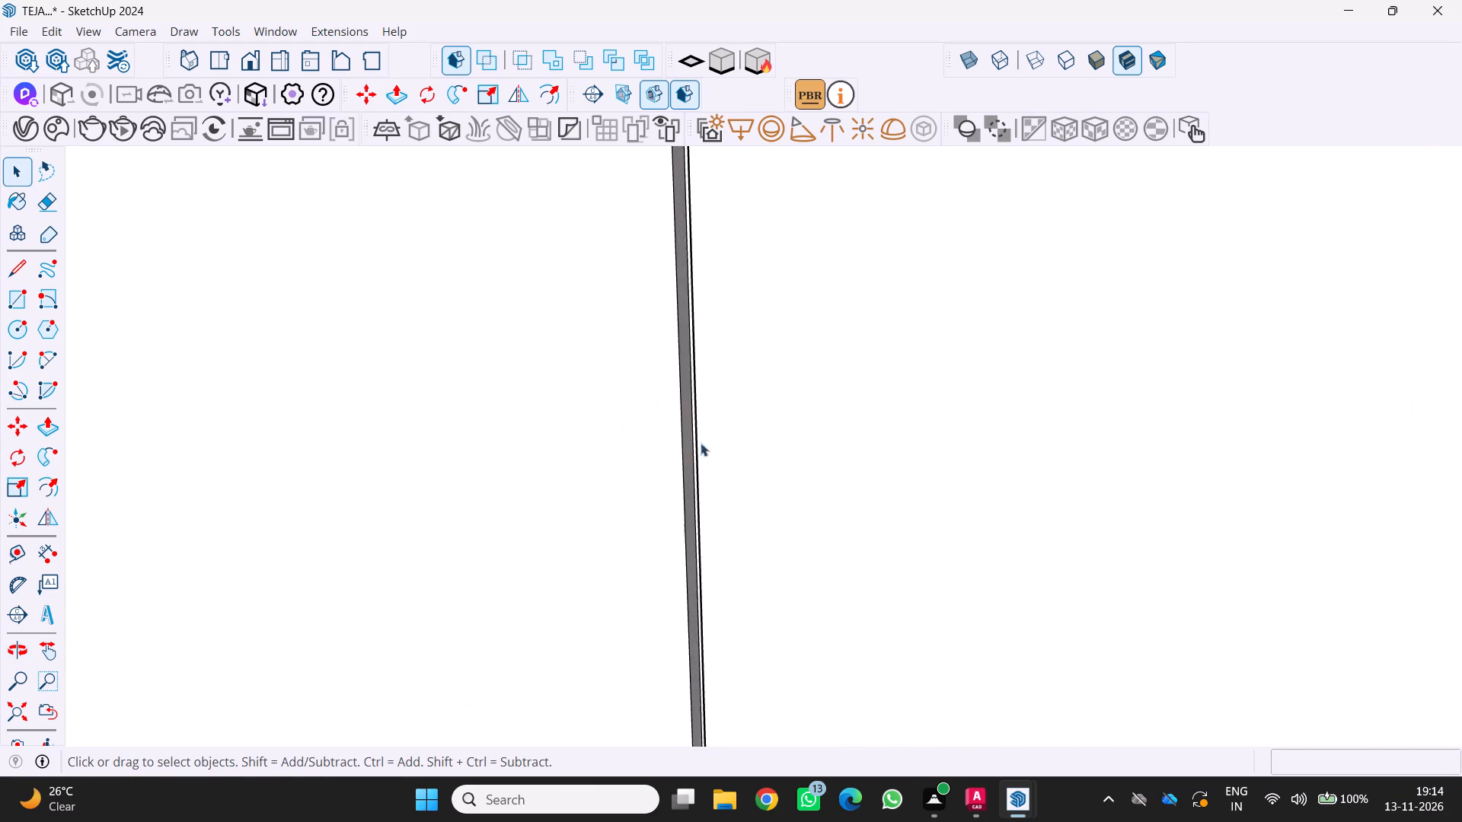
scroll(701, 443, up, 11)
middle_drag(678, 448, 646, 466)
scroll(679, 465, down, 4)
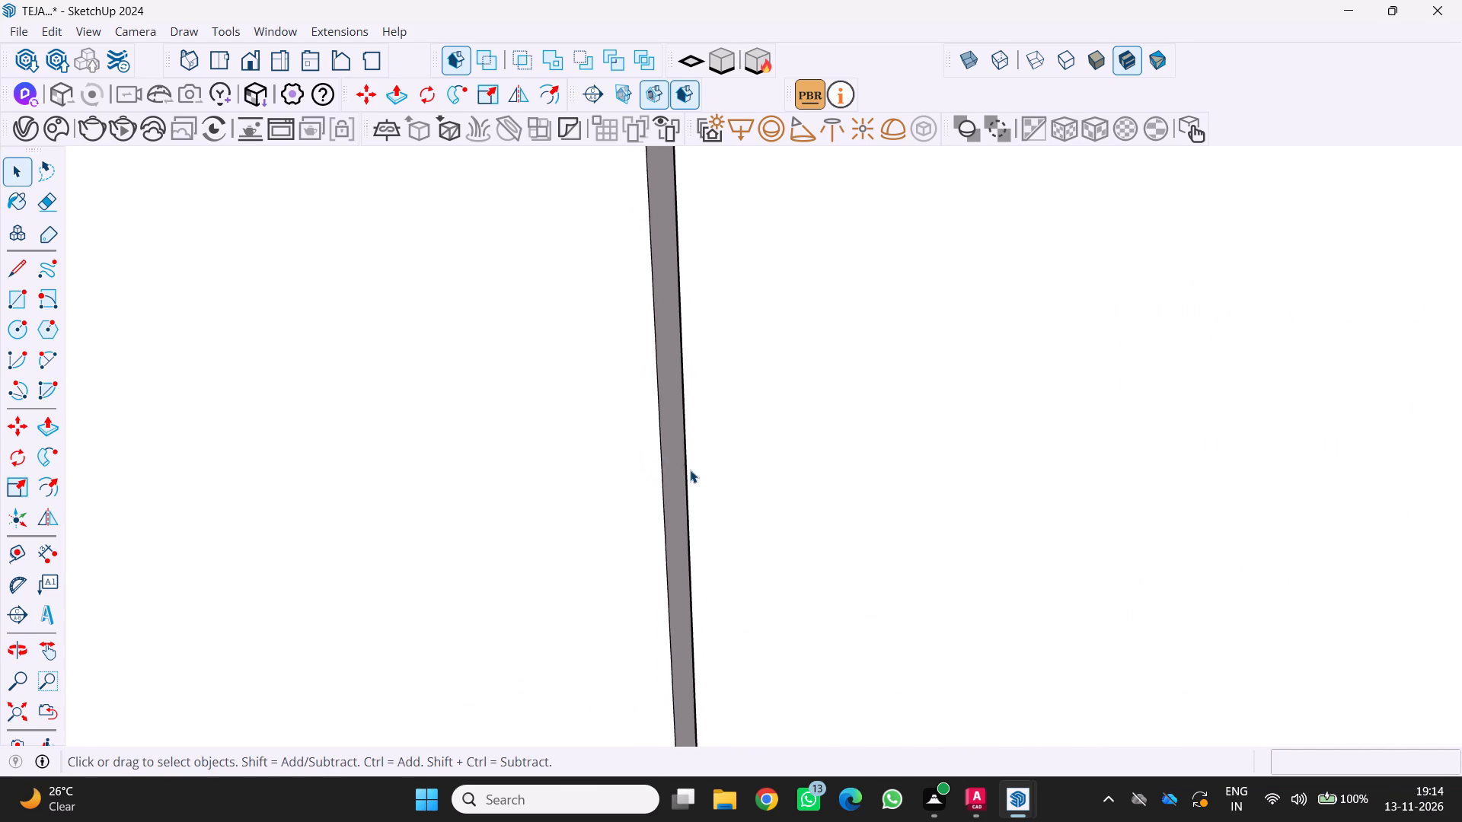
scroll(690, 470, down, 19)
scroll(701, 470, down, 16)
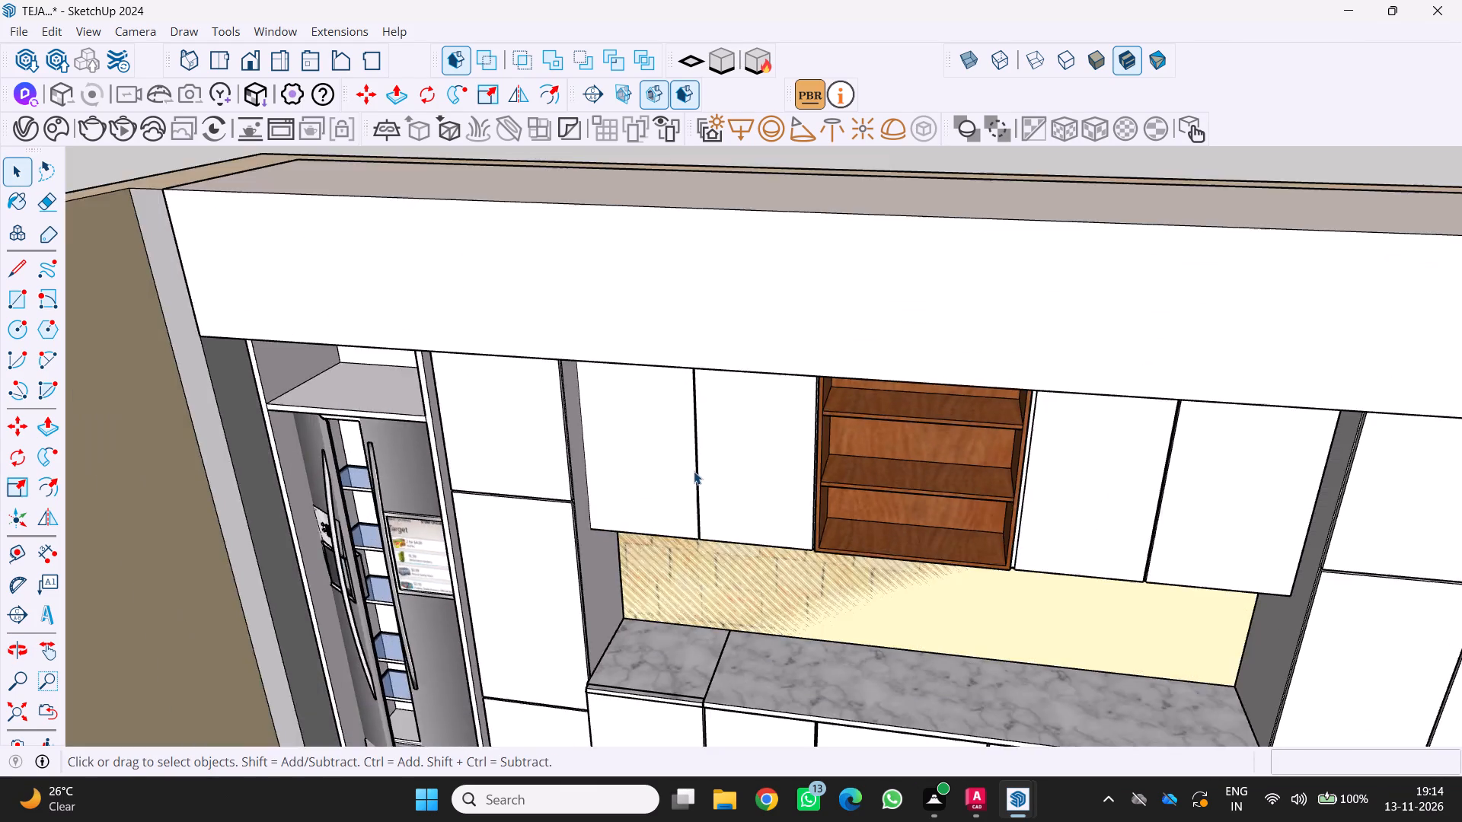
scroll(694, 471, down, 5)
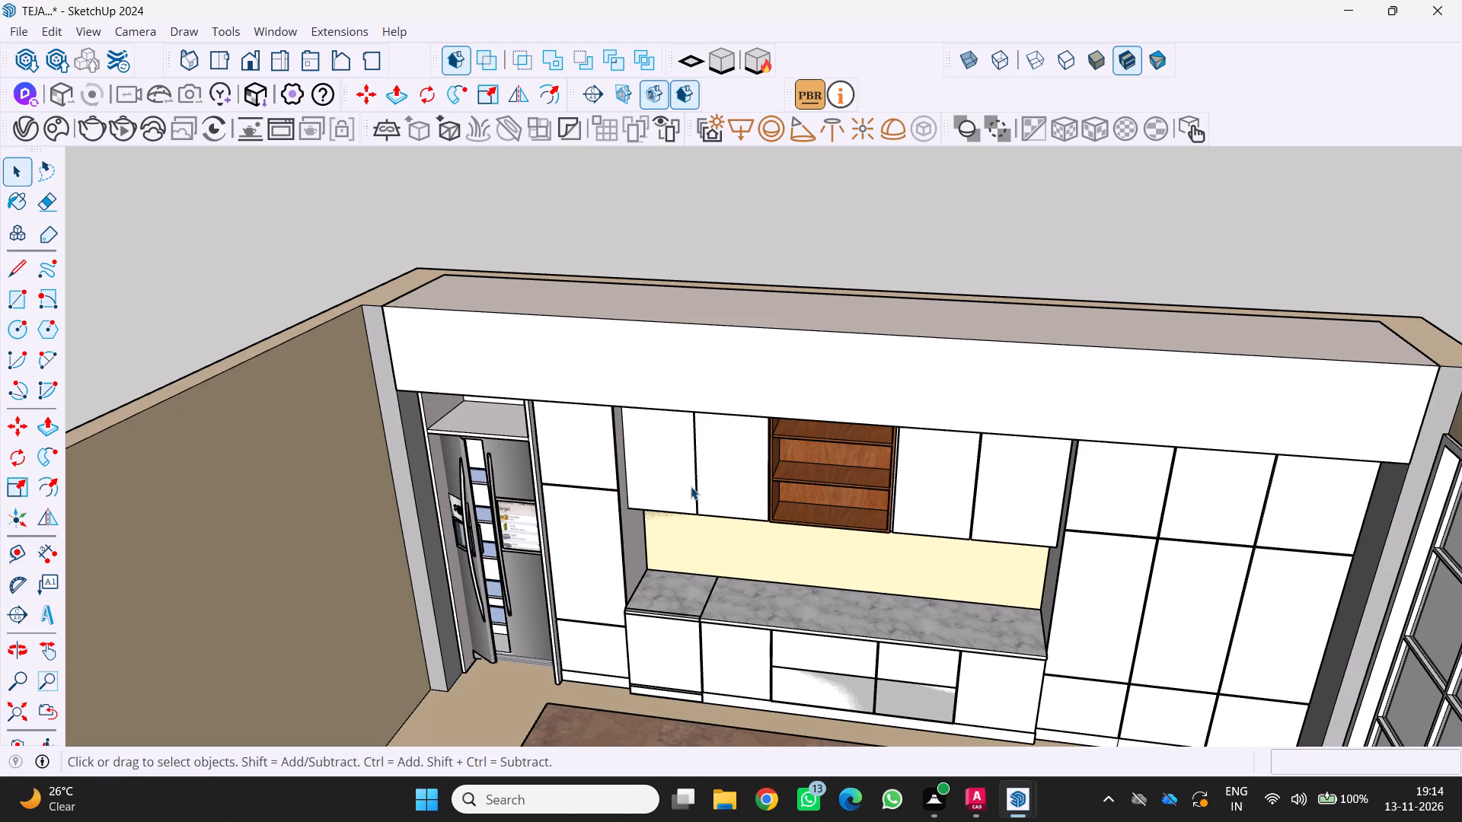
Review the whole kitchen from the open front, facing the island and the cabinet wall.
scroll(688, 490, down, 4)
middle_drag(686, 495, 732, 416)
scroll(733, 413, down, 8)
middle_drag(701, 449, 691, 365)
scroll(691, 365, up, 2)
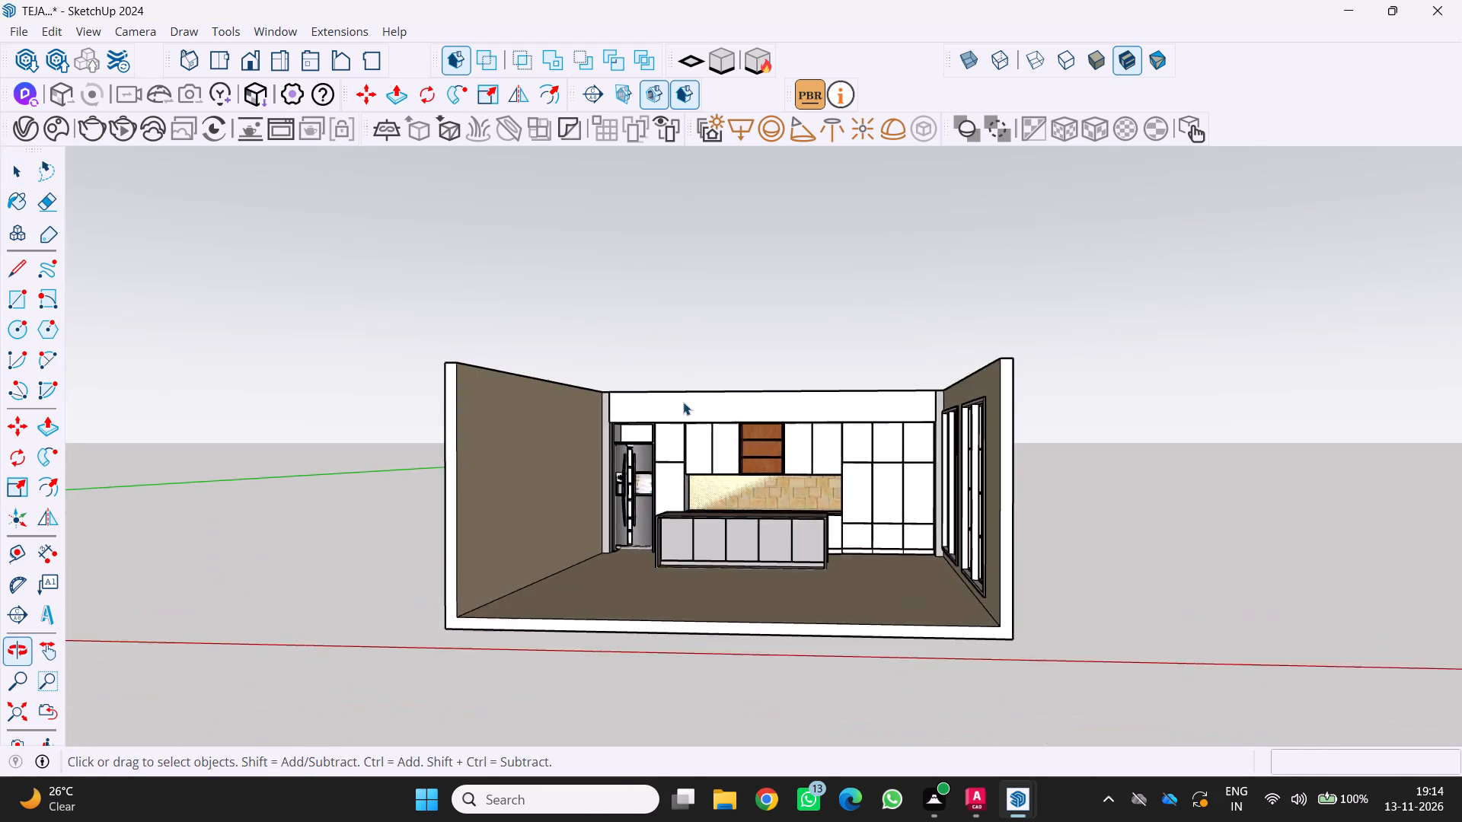
scroll(683, 402, up, 4)
middle_drag(784, 535, 786, 563)
scroll(786, 563, up, 1)
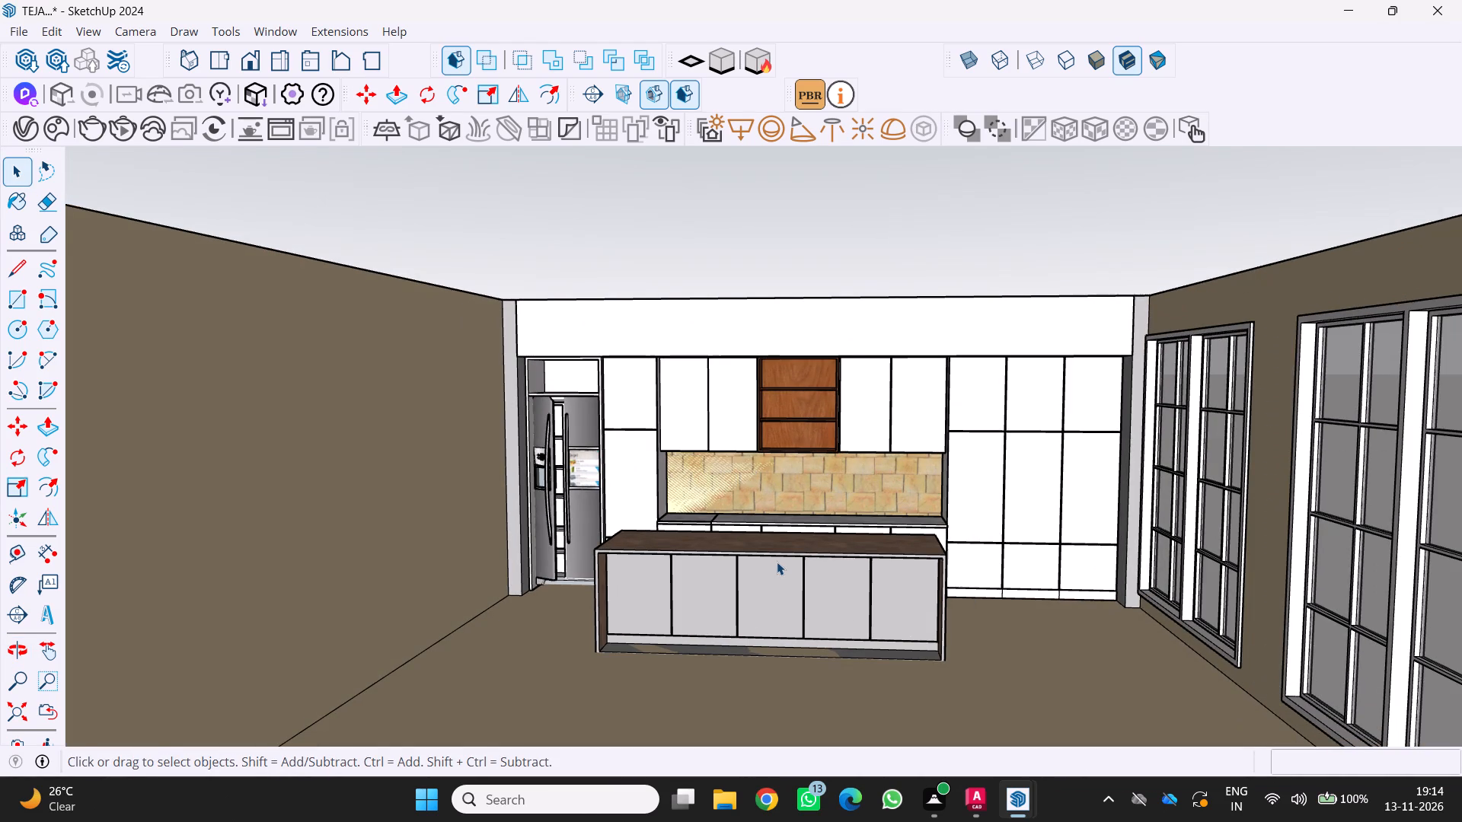
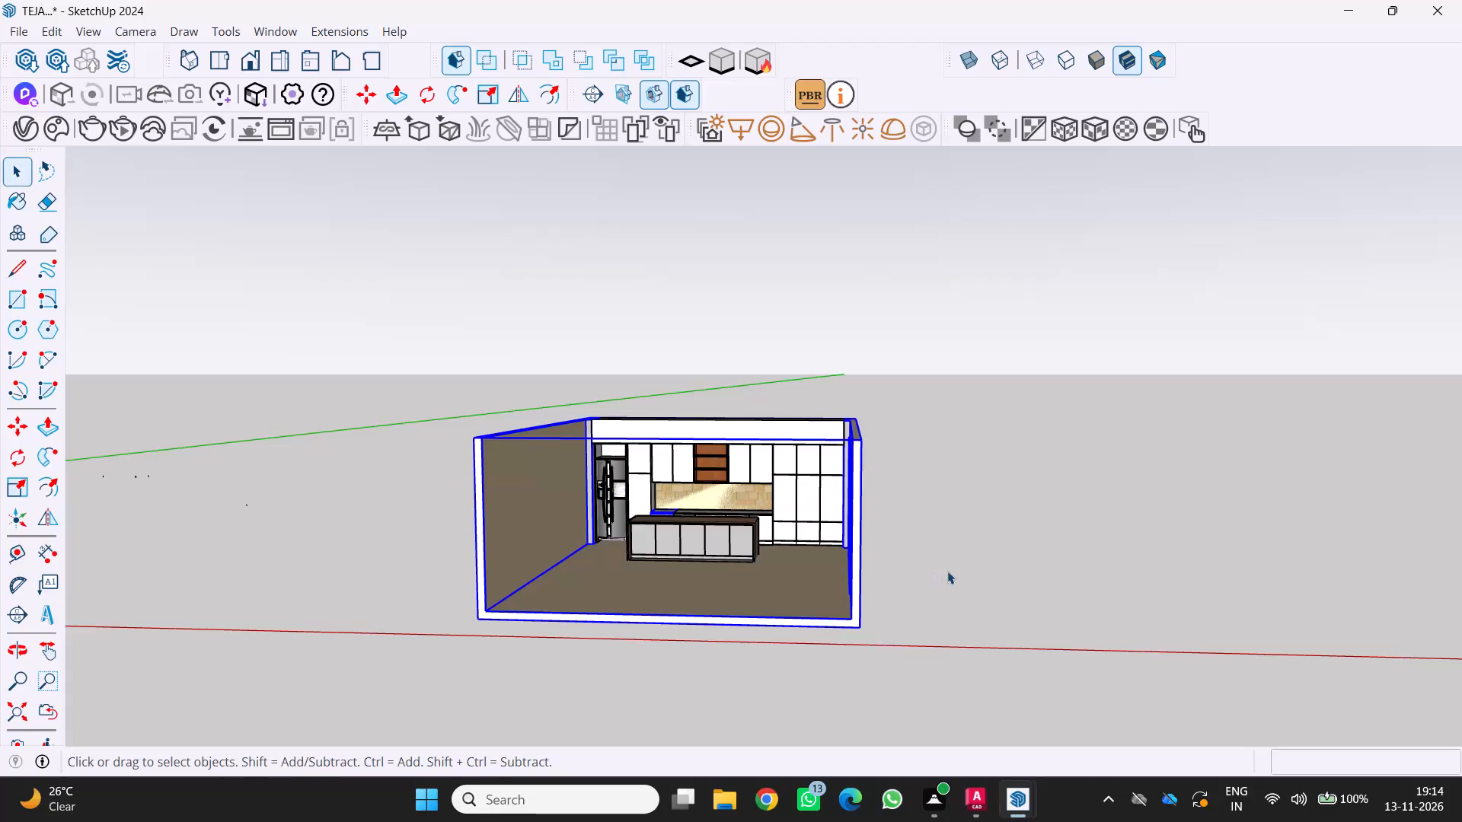
Examine the kitchen room from several angles, covering the wall cabinets, island, backsplash, refrigerator and windows.
scroll(934, 578, up, 2)
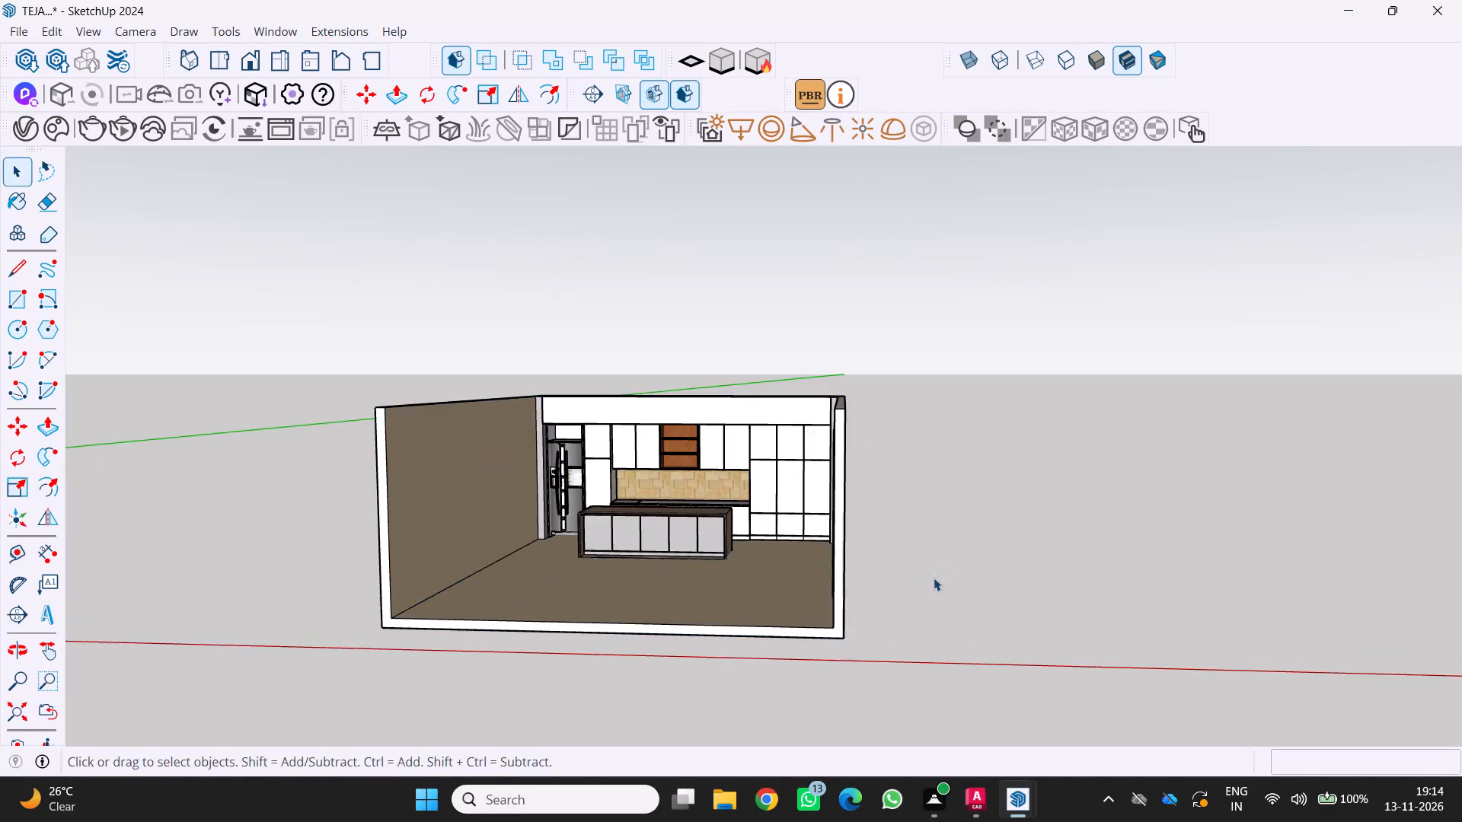
scroll(934, 578, up, 1)
middle_drag(934, 578, 1045, 612)
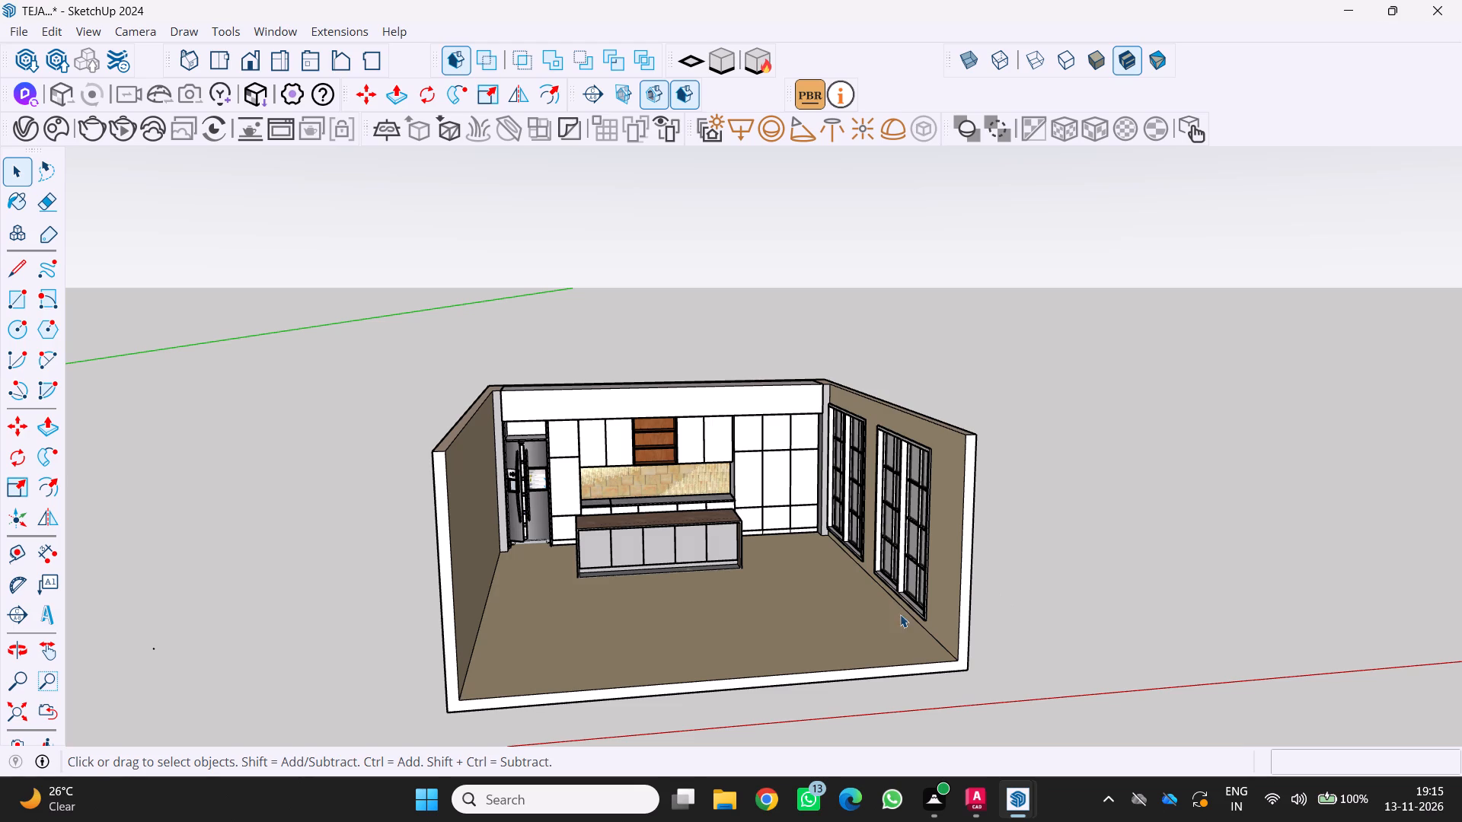
middle_drag(900, 614, 784, 565)
scroll(734, 590, up, 3)
middle_drag(736, 589, 742, 593)
scroll(737, 583, up, 2)
middle_drag(737, 583, 733, 658)
middle_click(733, 660)
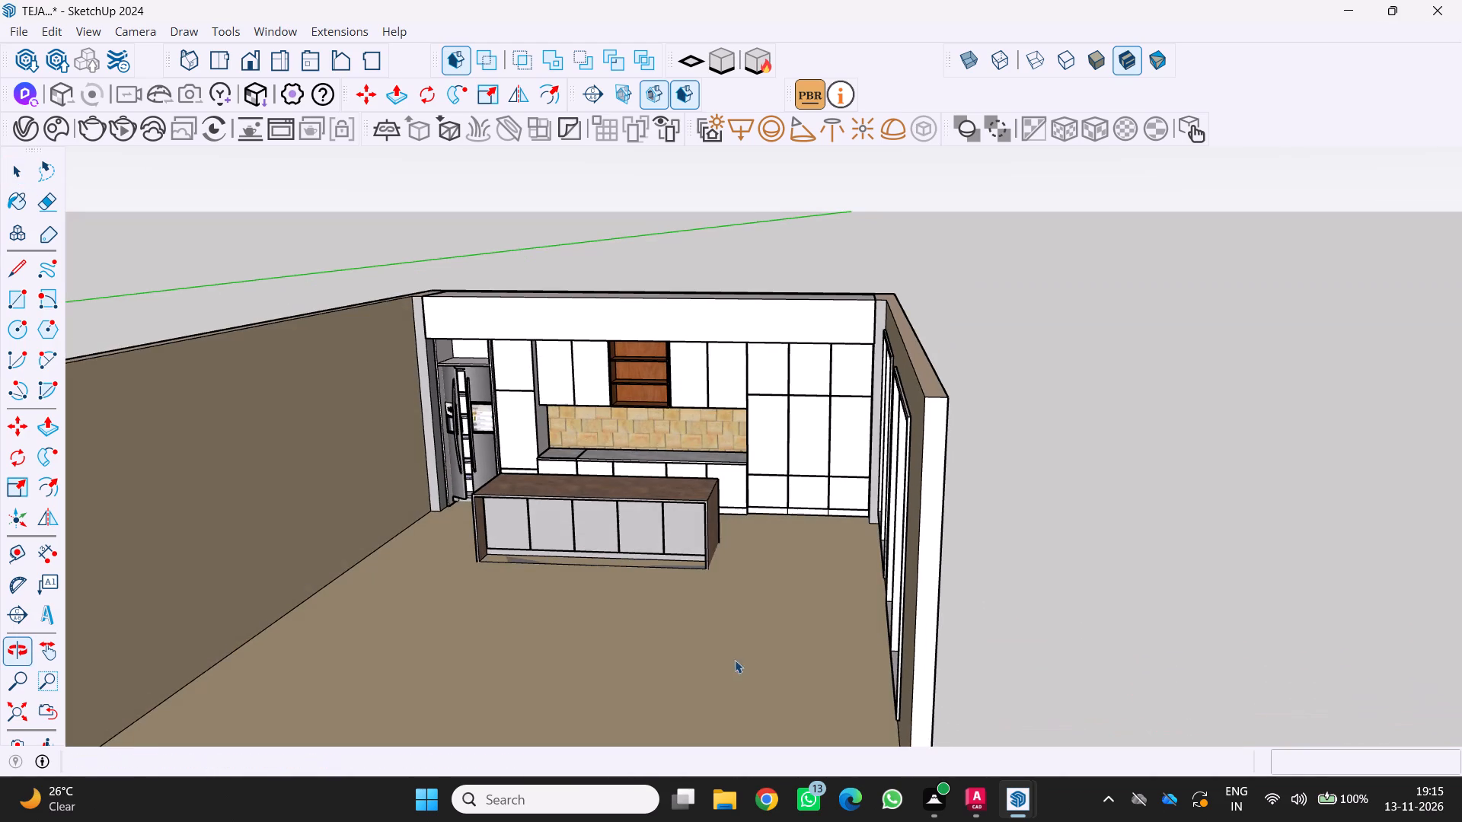
middle_drag(816, 641, 952, 683)
scroll(955, 684, down, 4)
middle_drag(918, 692, 872, 677)
middle_click(871, 675)
scroll(866, 672, up, 1)
middle_click(865, 671)
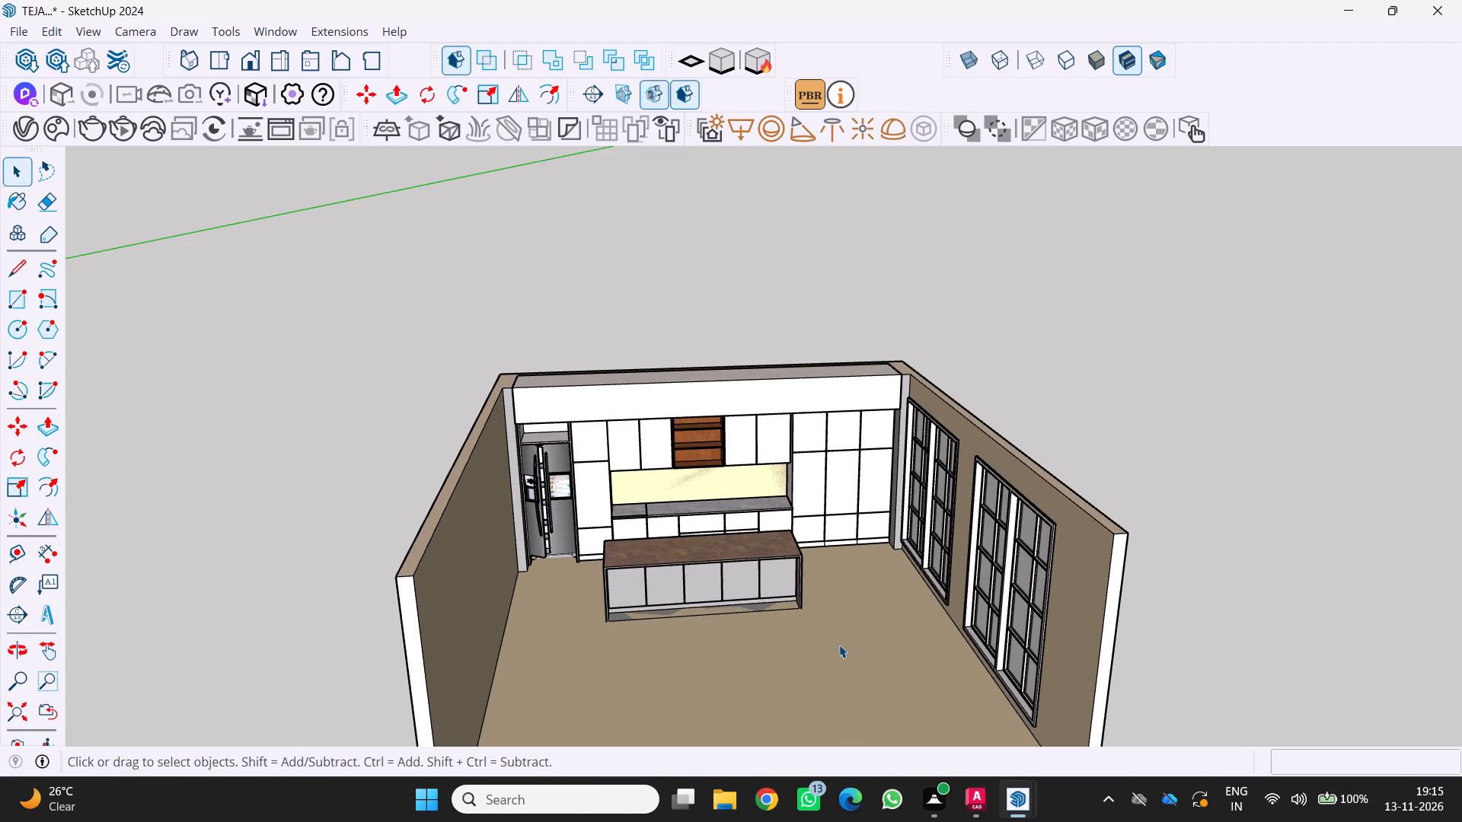
scroll(676, 370, down, 3)
middle_drag(678, 342, 671, 361)
scroll(670, 361, up, 1)
scroll(675, 509, up, 2)
middle_drag(675, 510, 626, 426)
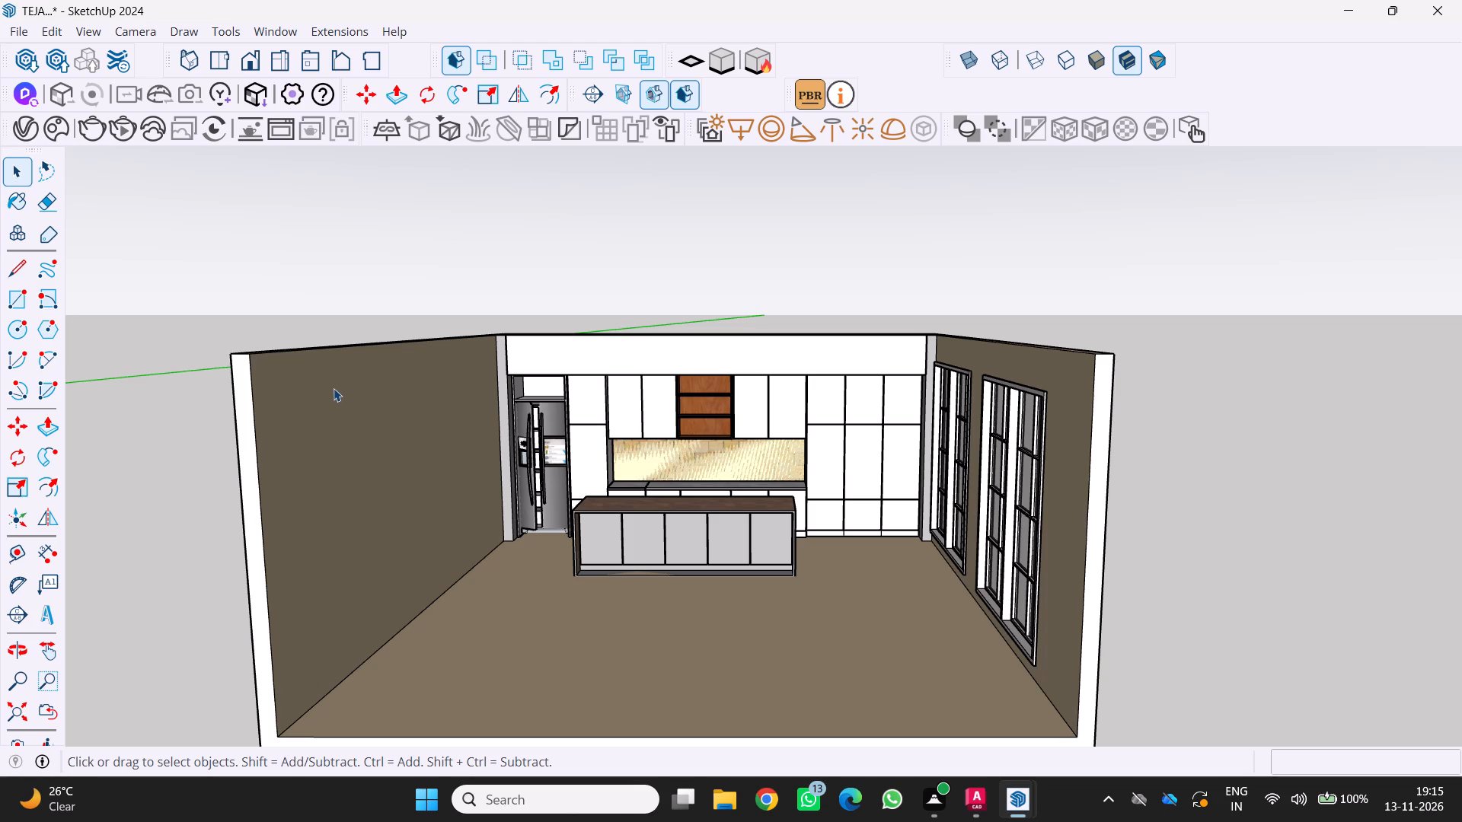
scroll(334, 382, down, 6)
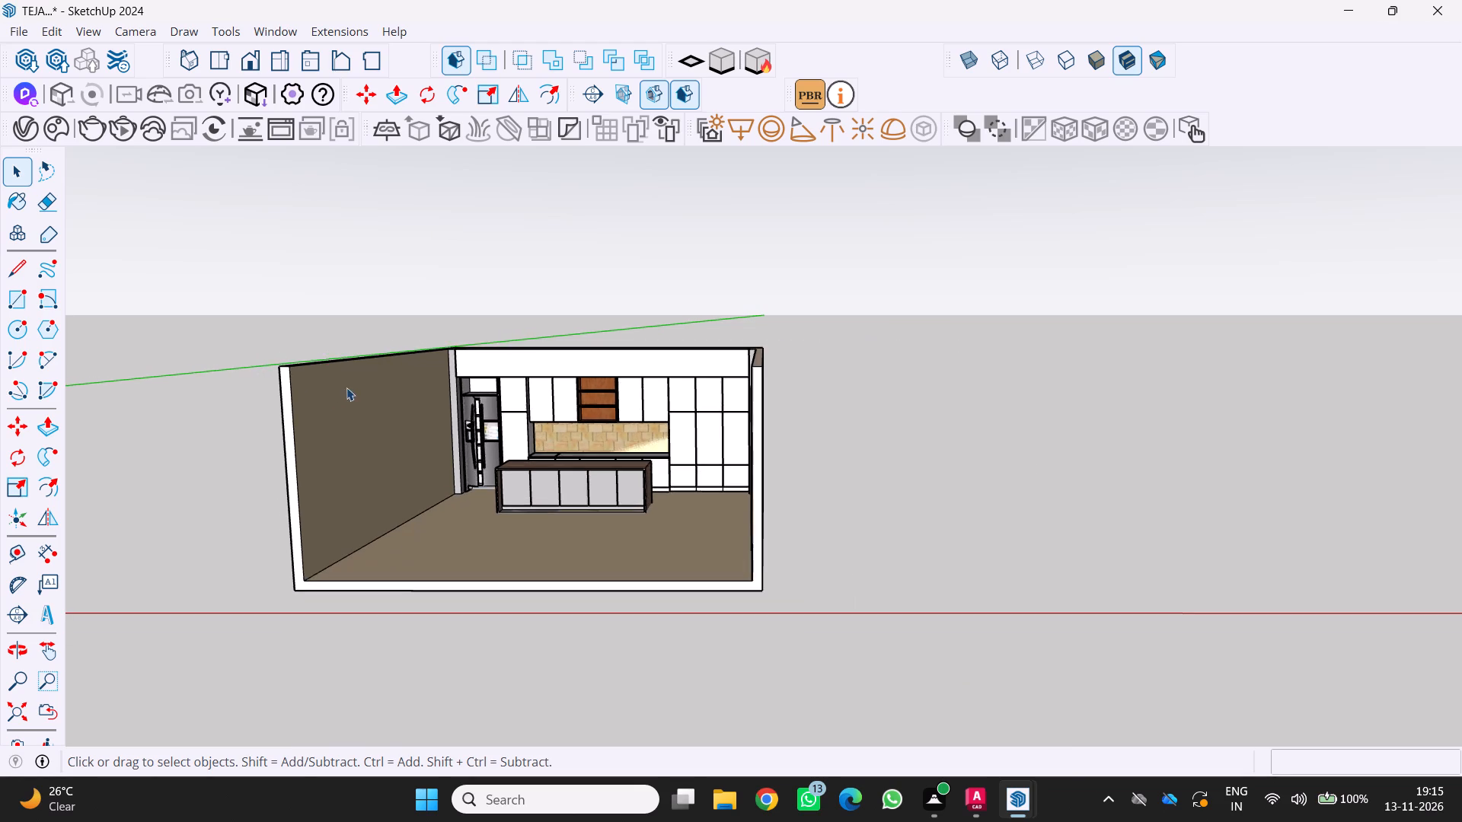
middle_drag(346, 387, 298, 403)
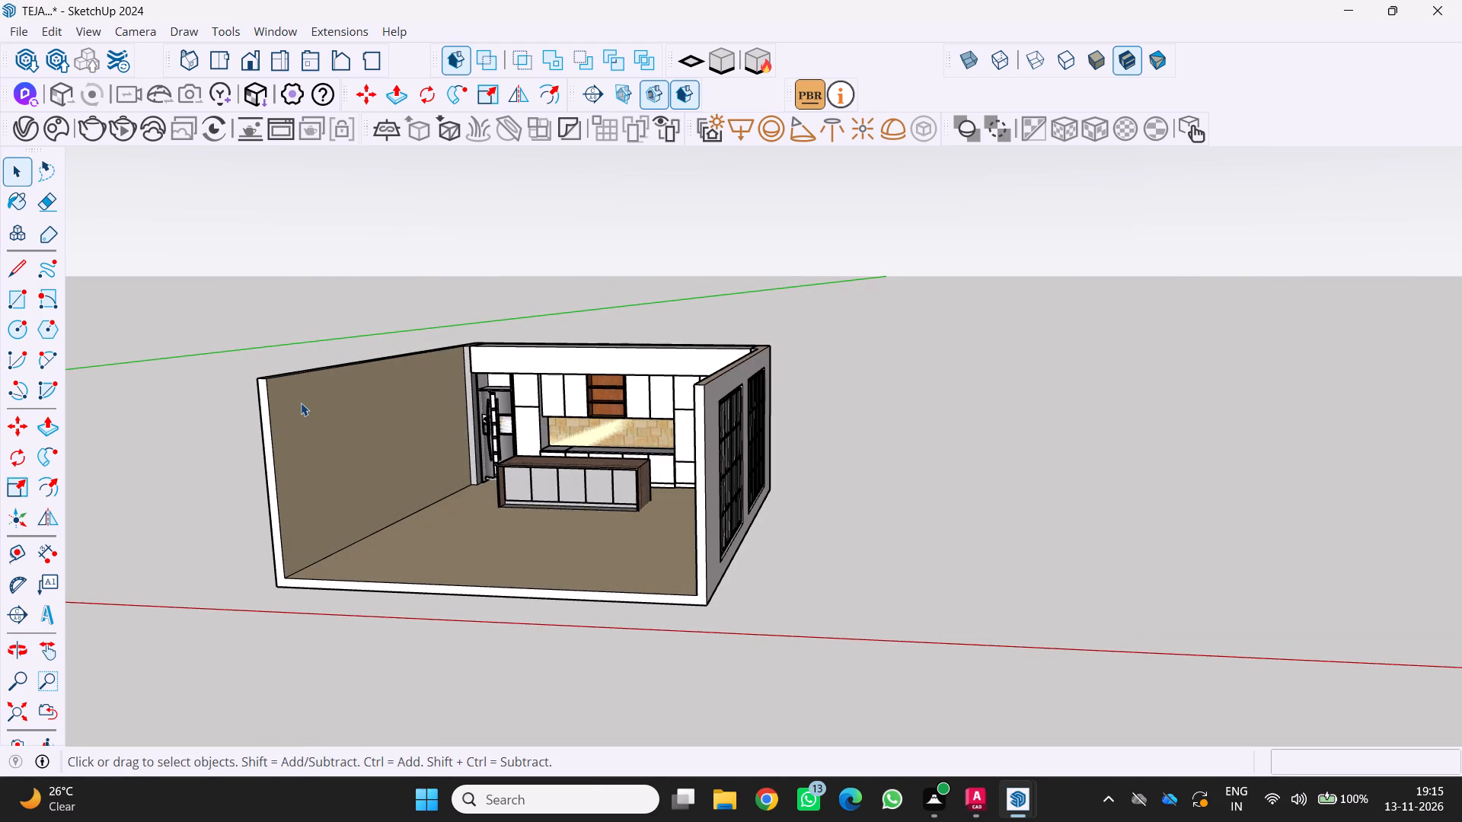
middle_drag(343, 429, 372, 446)
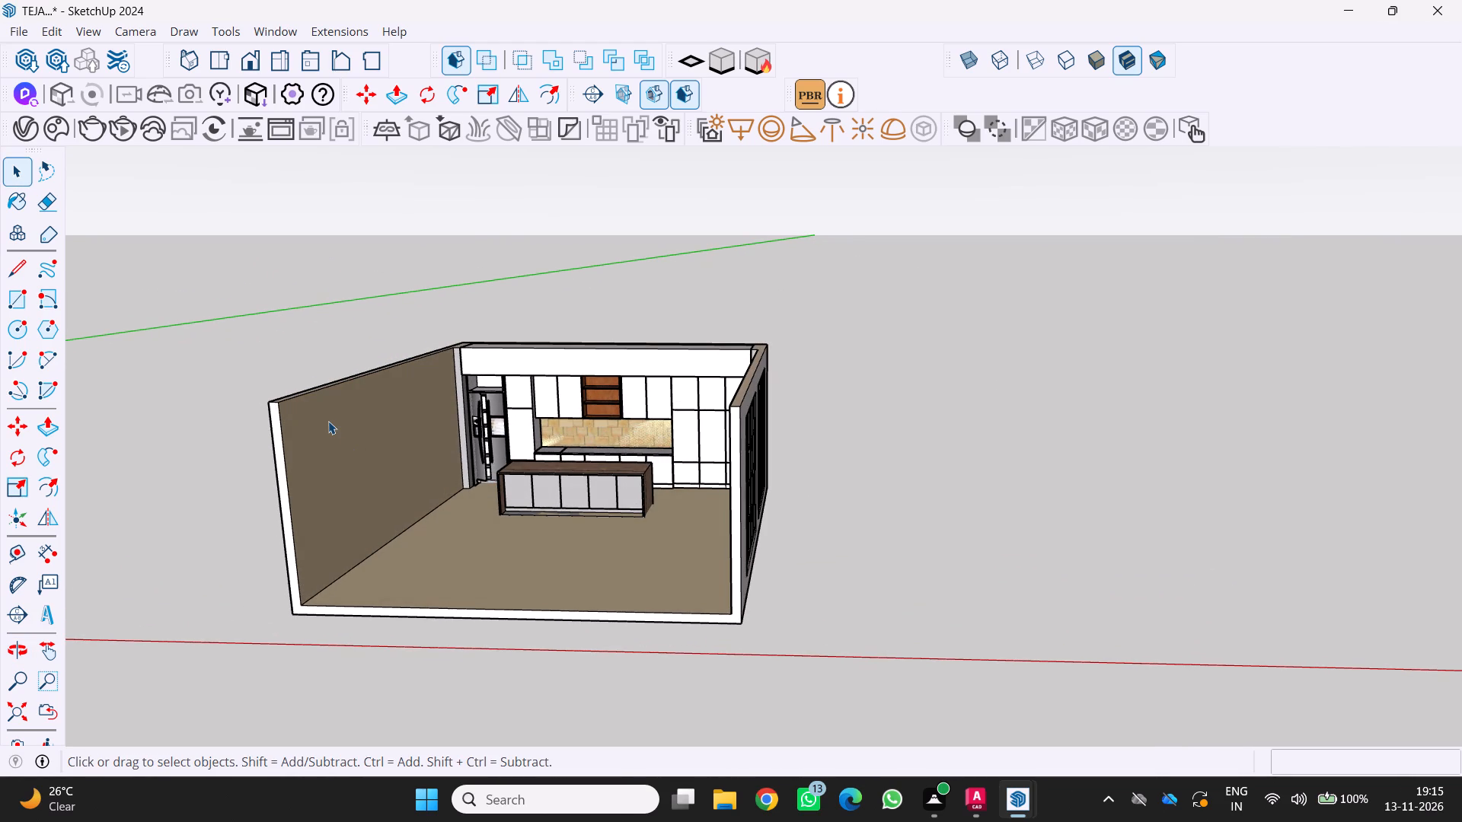
middle_drag(312, 431, 311, 431)
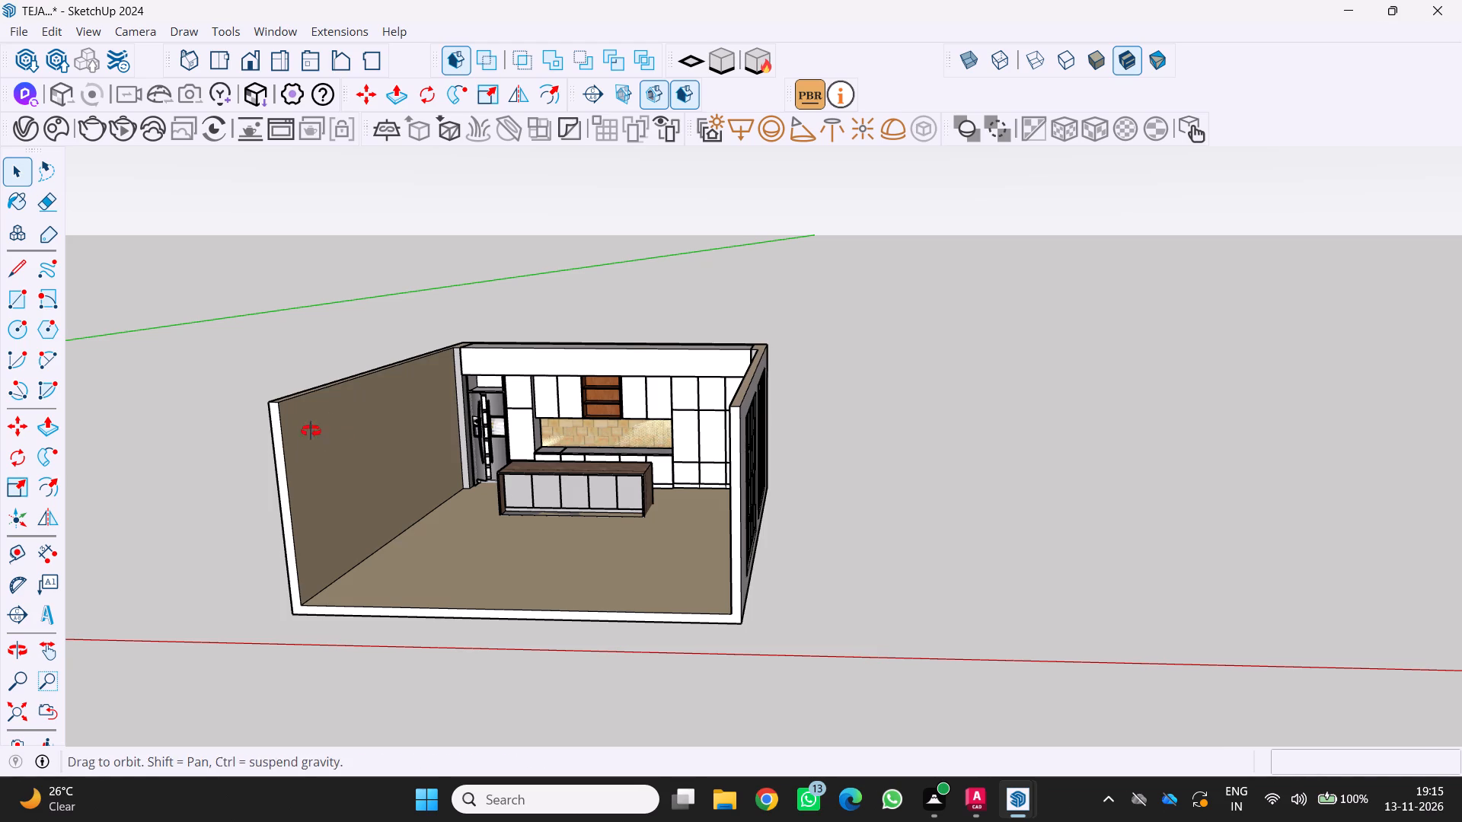
middle_drag(311, 431, 264, 431)
middle_click(264, 431)
scroll(276, 449, up, 2)
middle_drag(269, 446, 159, 460)
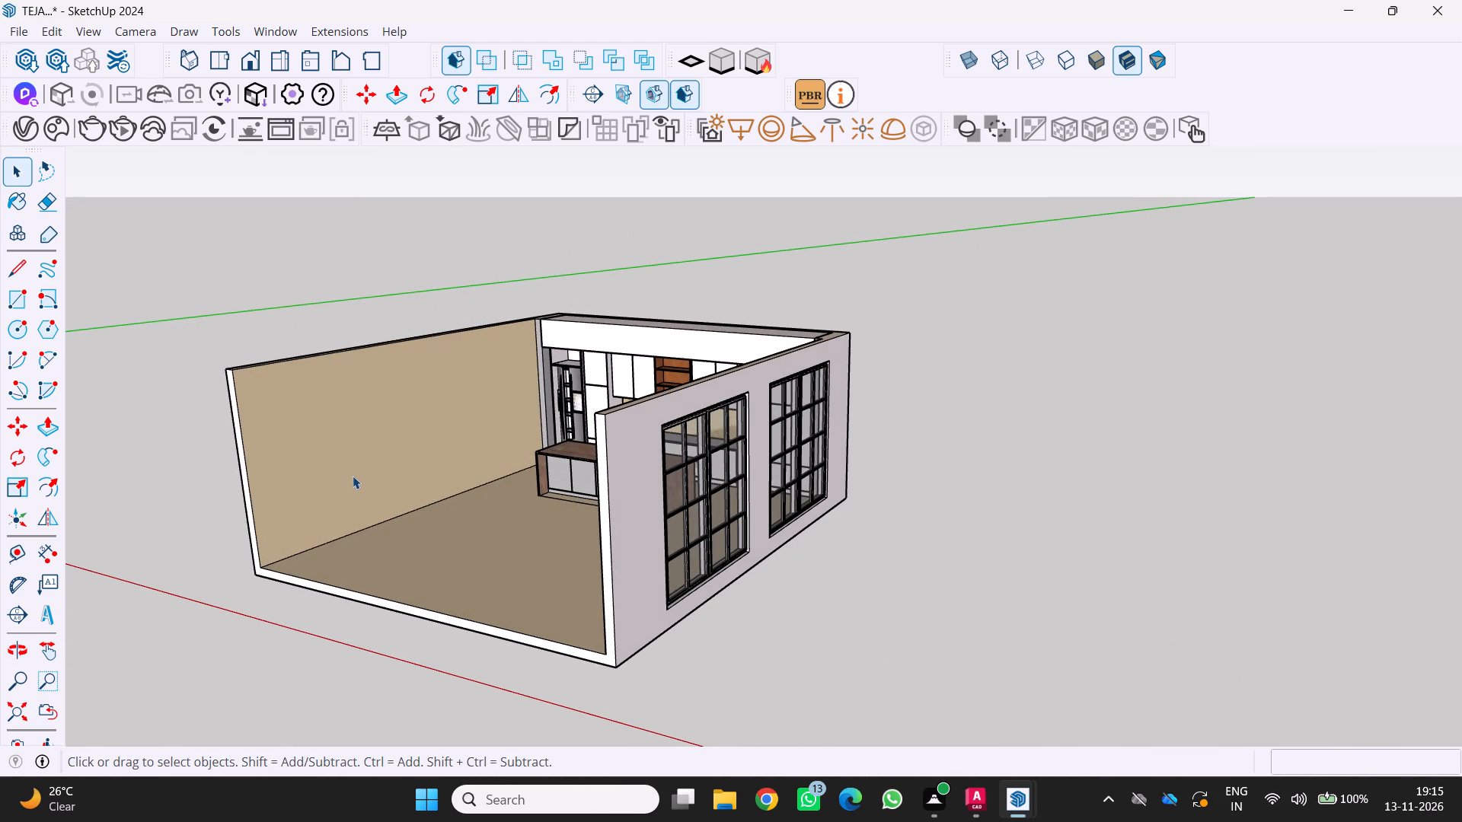
middle_drag(364, 483, 528, 472)
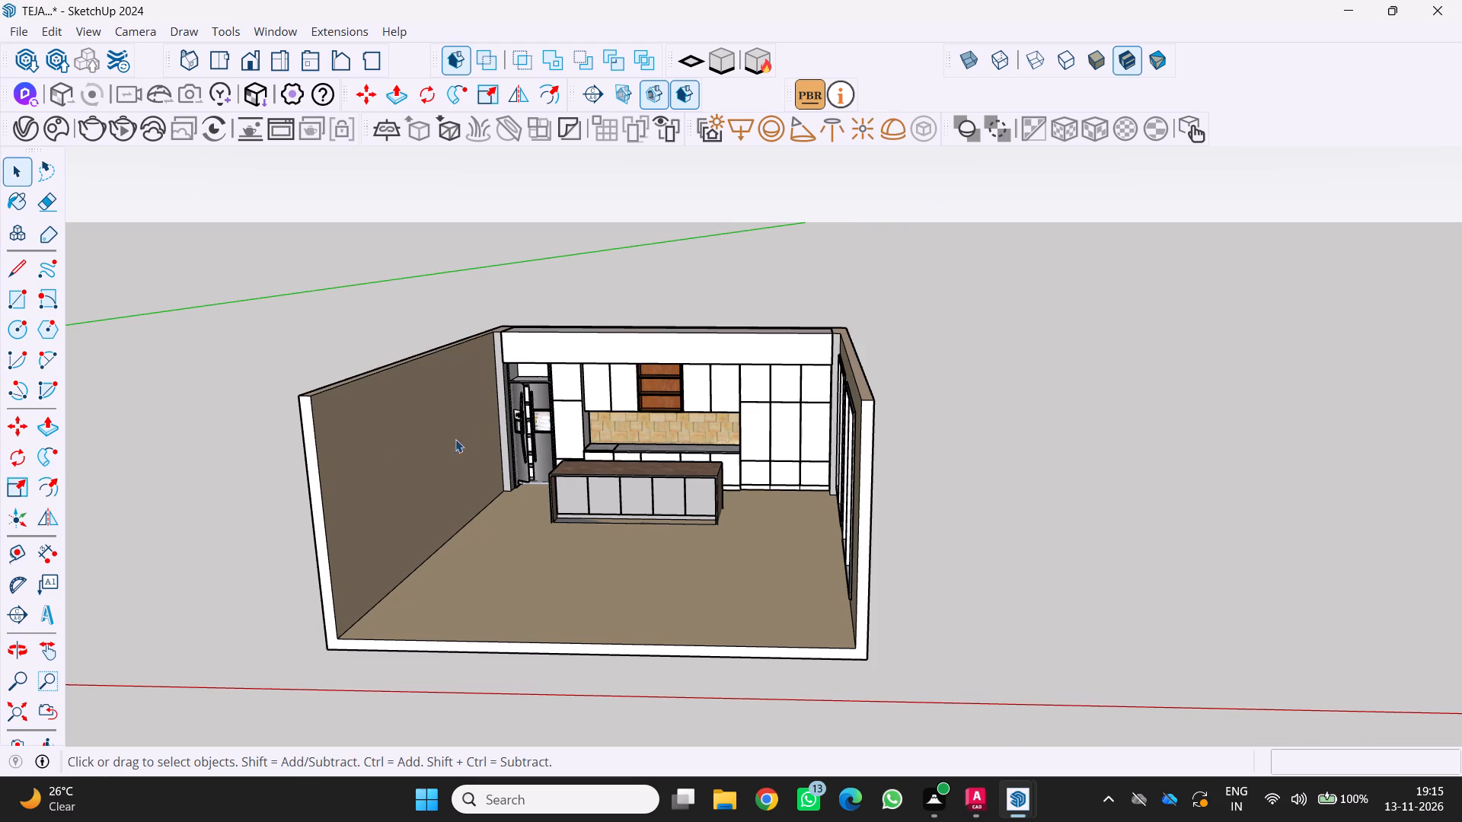
scroll(531, 422, up, 2)
scroll(546, 393, down, 4)
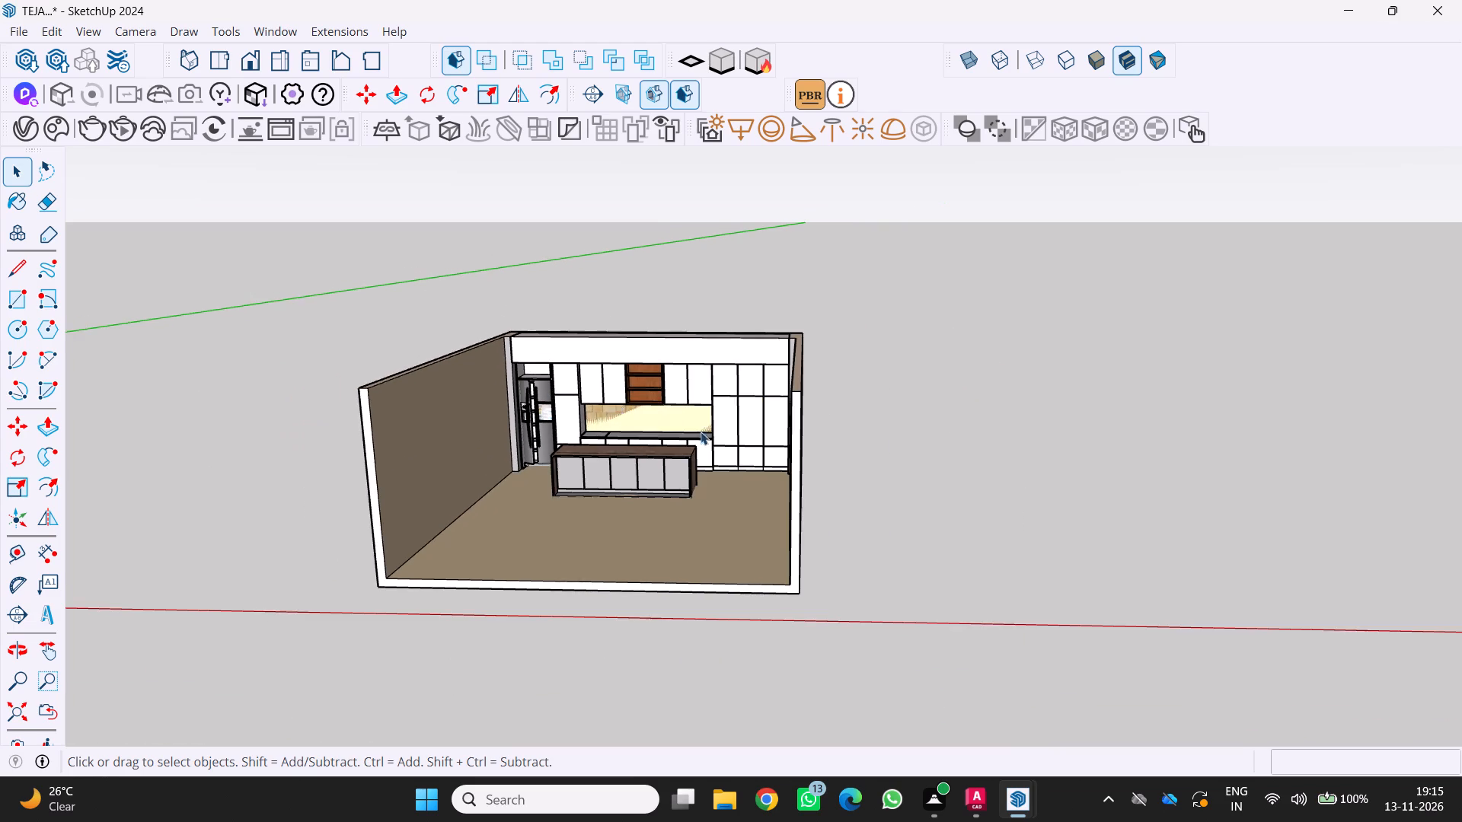
scroll(701, 432, down, 1)
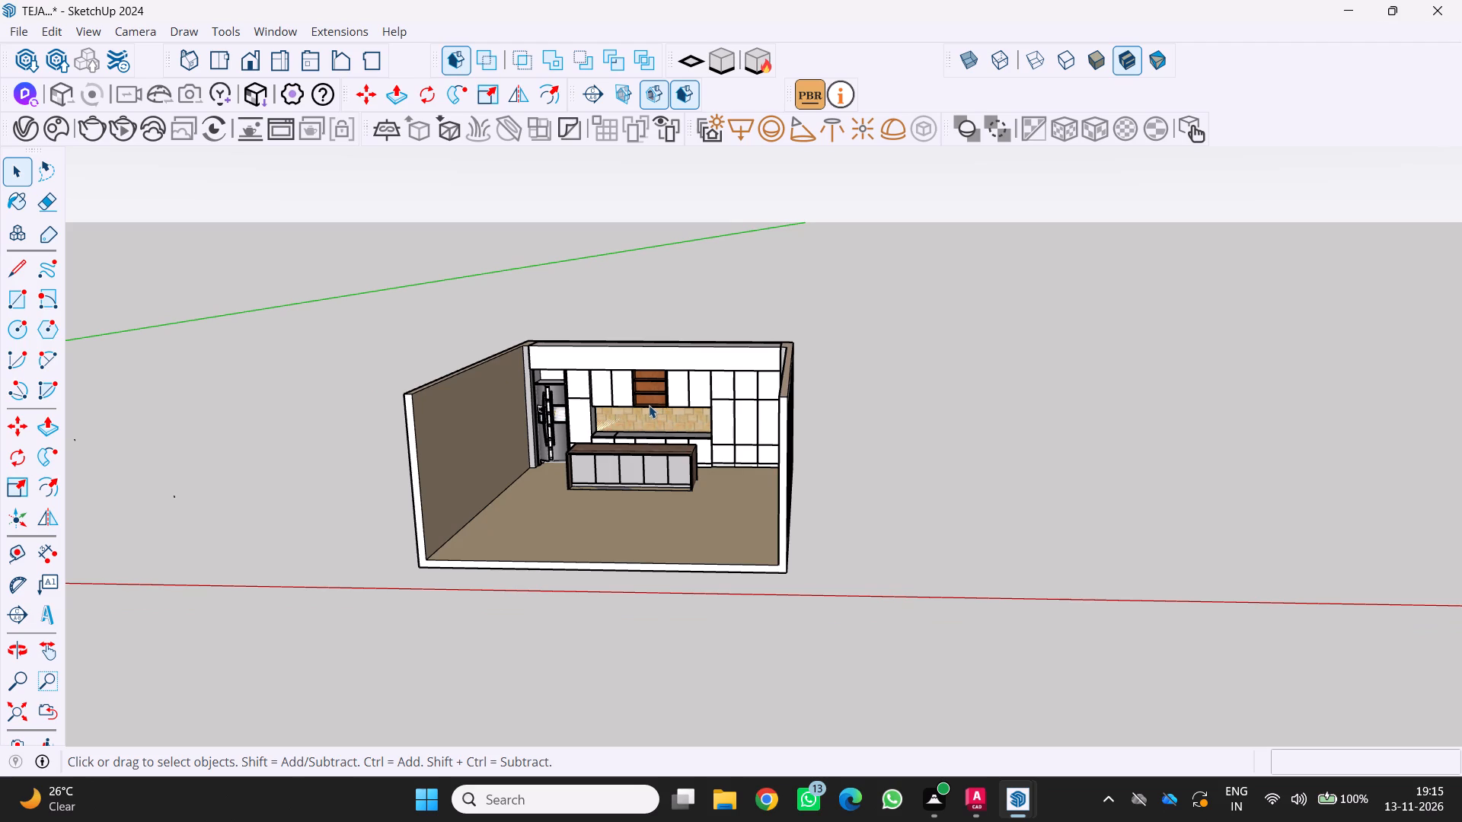
scroll(723, 362, up, 4)
scroll(666, 425, up, 1)
middle_drag(667, 425, 674, 382)
scroll(674, 382, up, 1)
middle_click(674, 382)
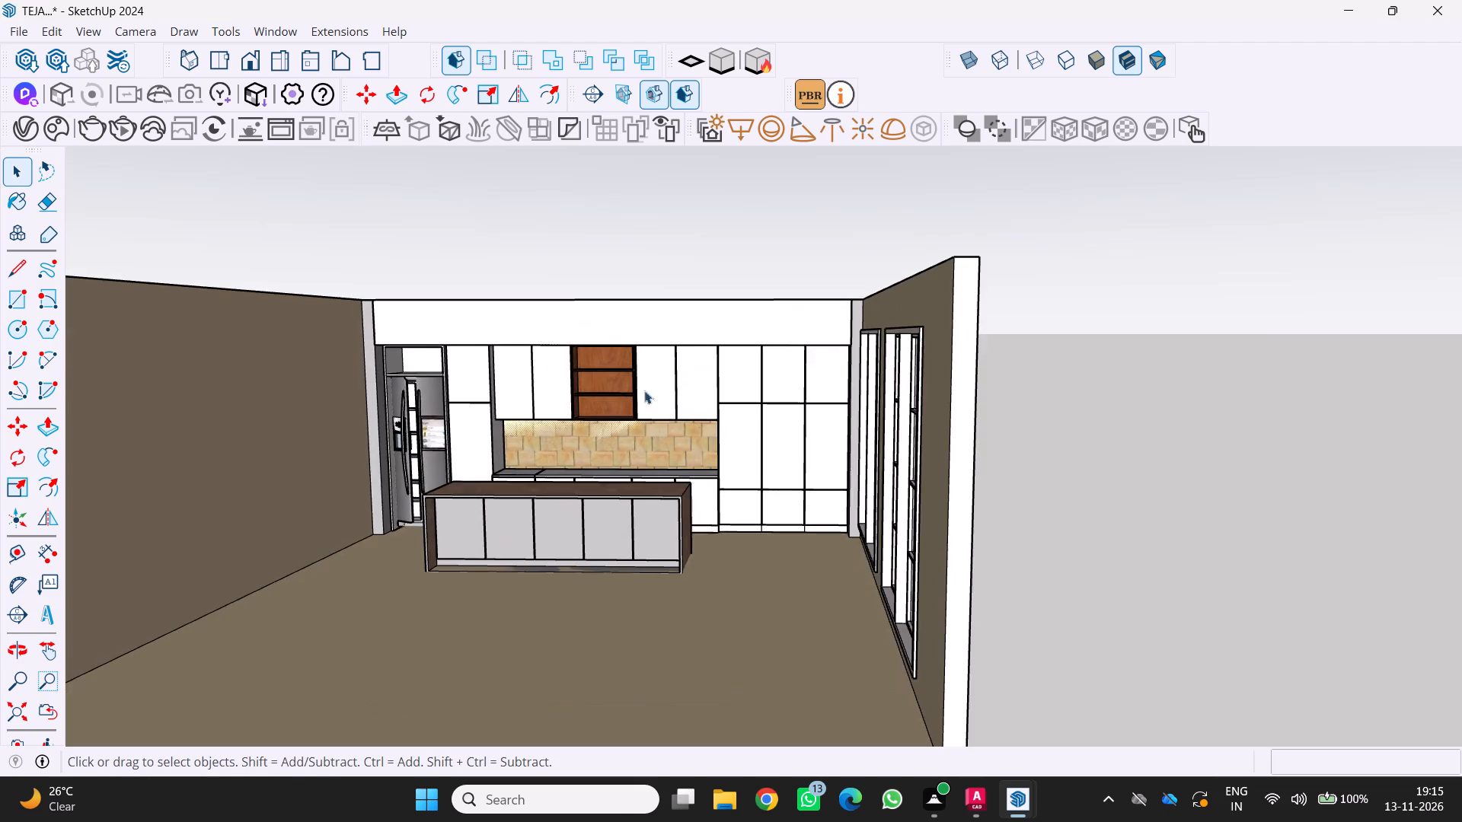
scroll(616, 406, up, 3)
scroll(691, 369, up, 4)
scroll(669, 365, down, 1)
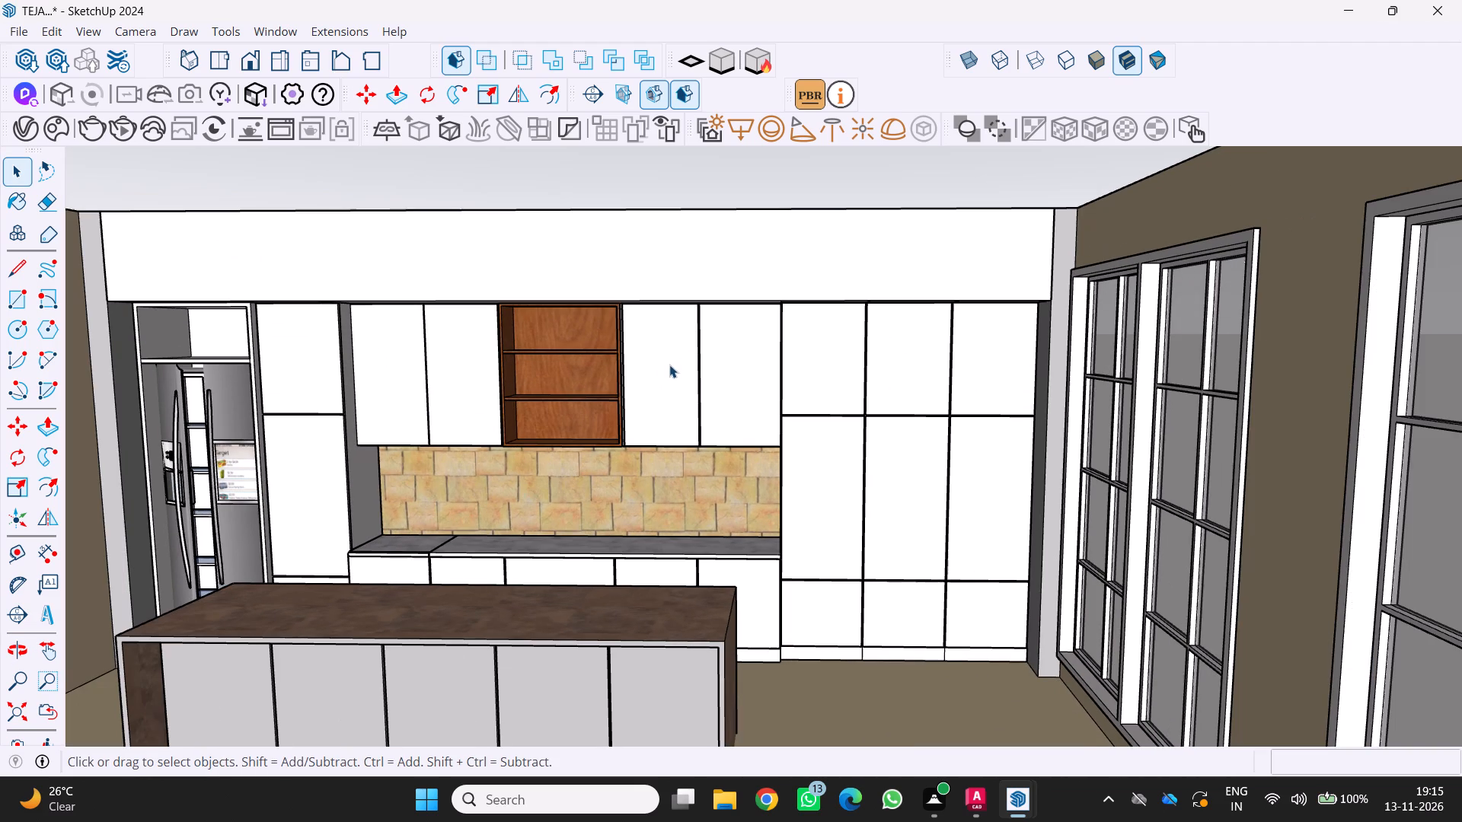
scroll(668, 365, down, 1)
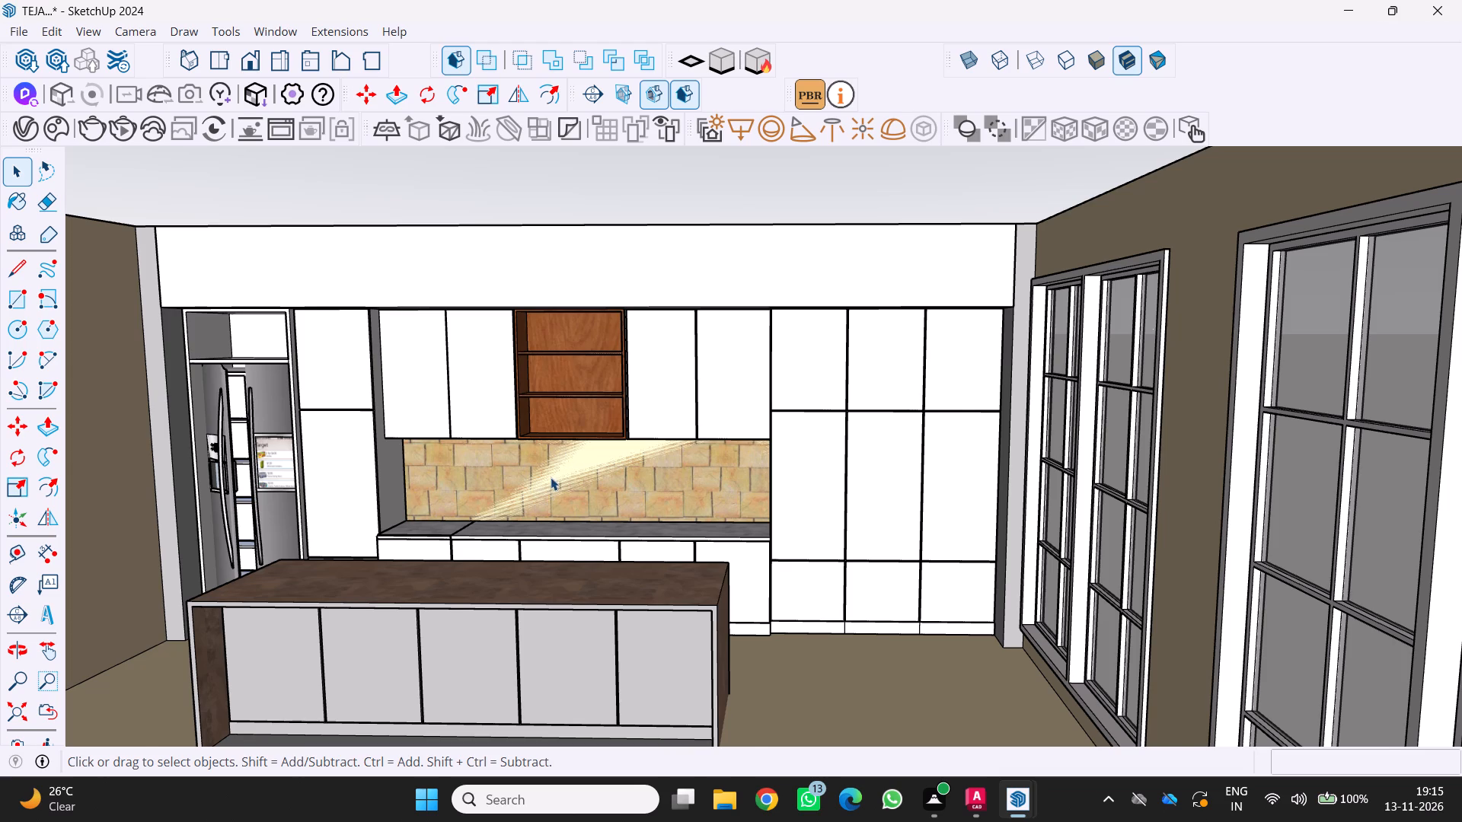
Place a guide line across the marble countertop, 90 cm from its refrigerator-side end.
scroll(494, 507, up, 1)
middle_drag(494, 507, 426, 640)
scroll(414, 481, up, 11)
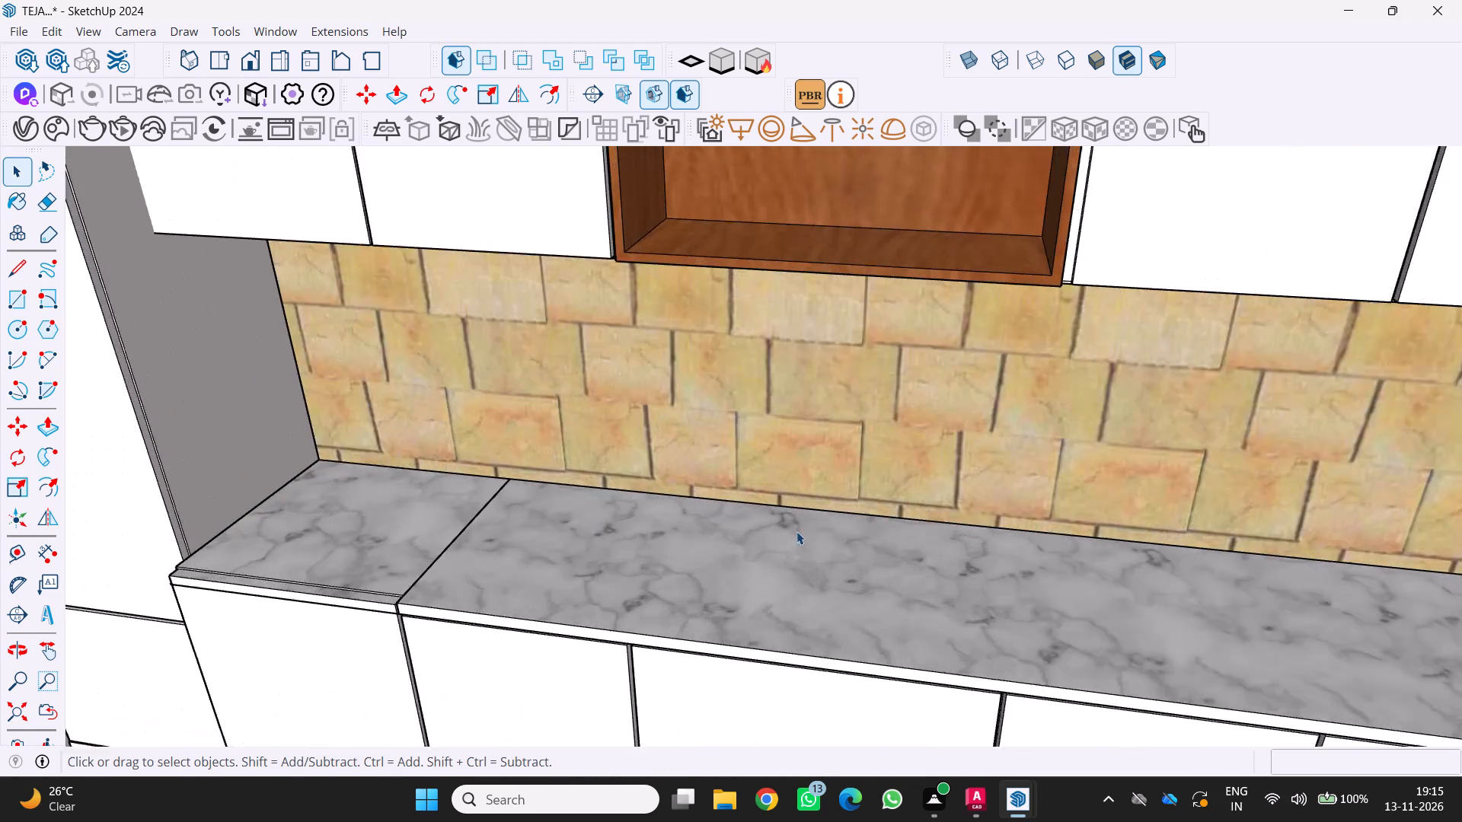
scroll(796, 531, up, 5)
scroll(375, 515, up, 3)
middle_drag(350, 492, 448, 507)
middle_click(448, 507)
middle_click(450, 507)
scroll(455, 504, up, 1)
scroll(455, 502, down, 4)
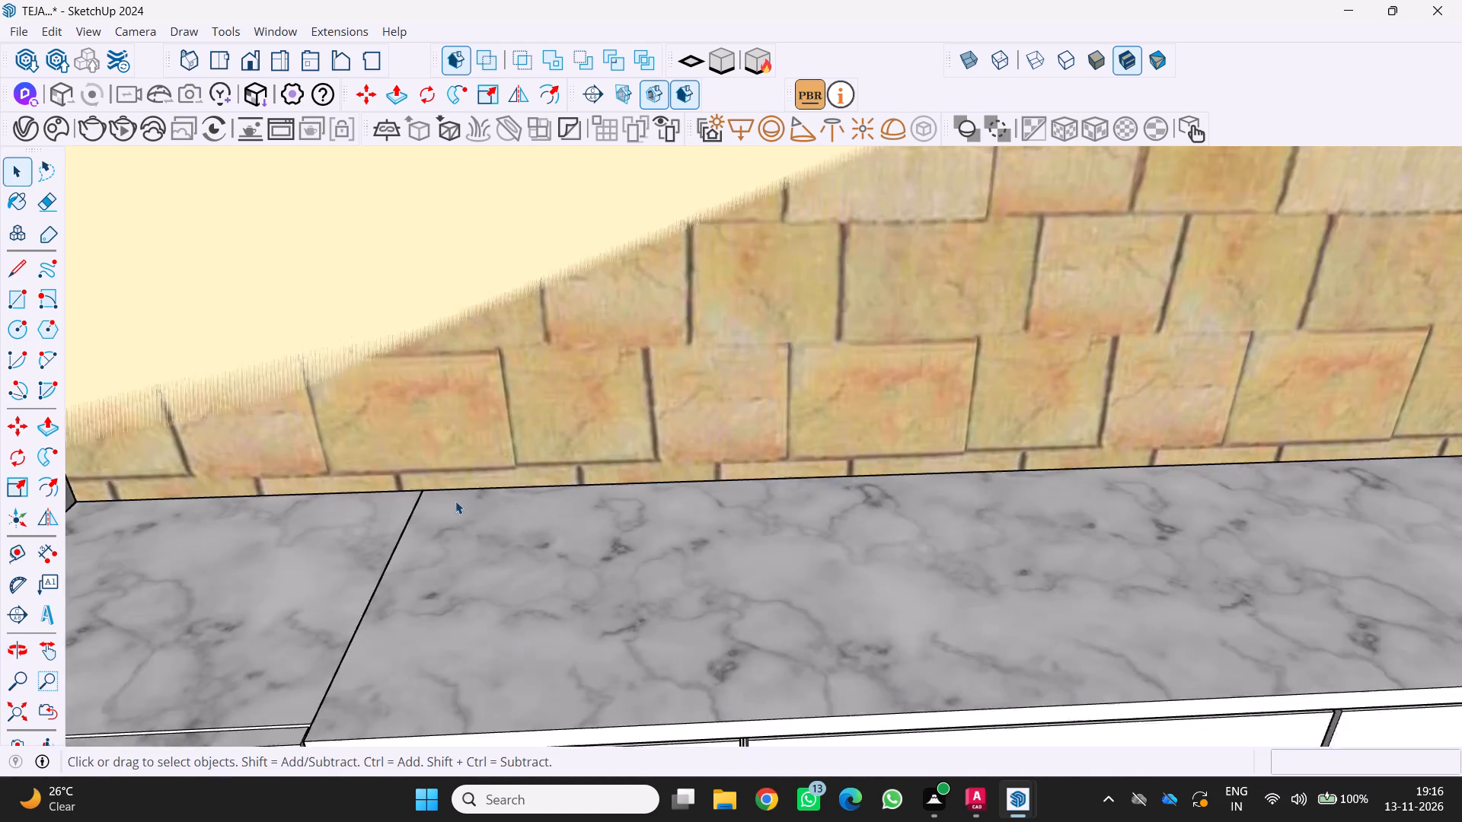
scroll(455, 501, down, 10)
key(t)
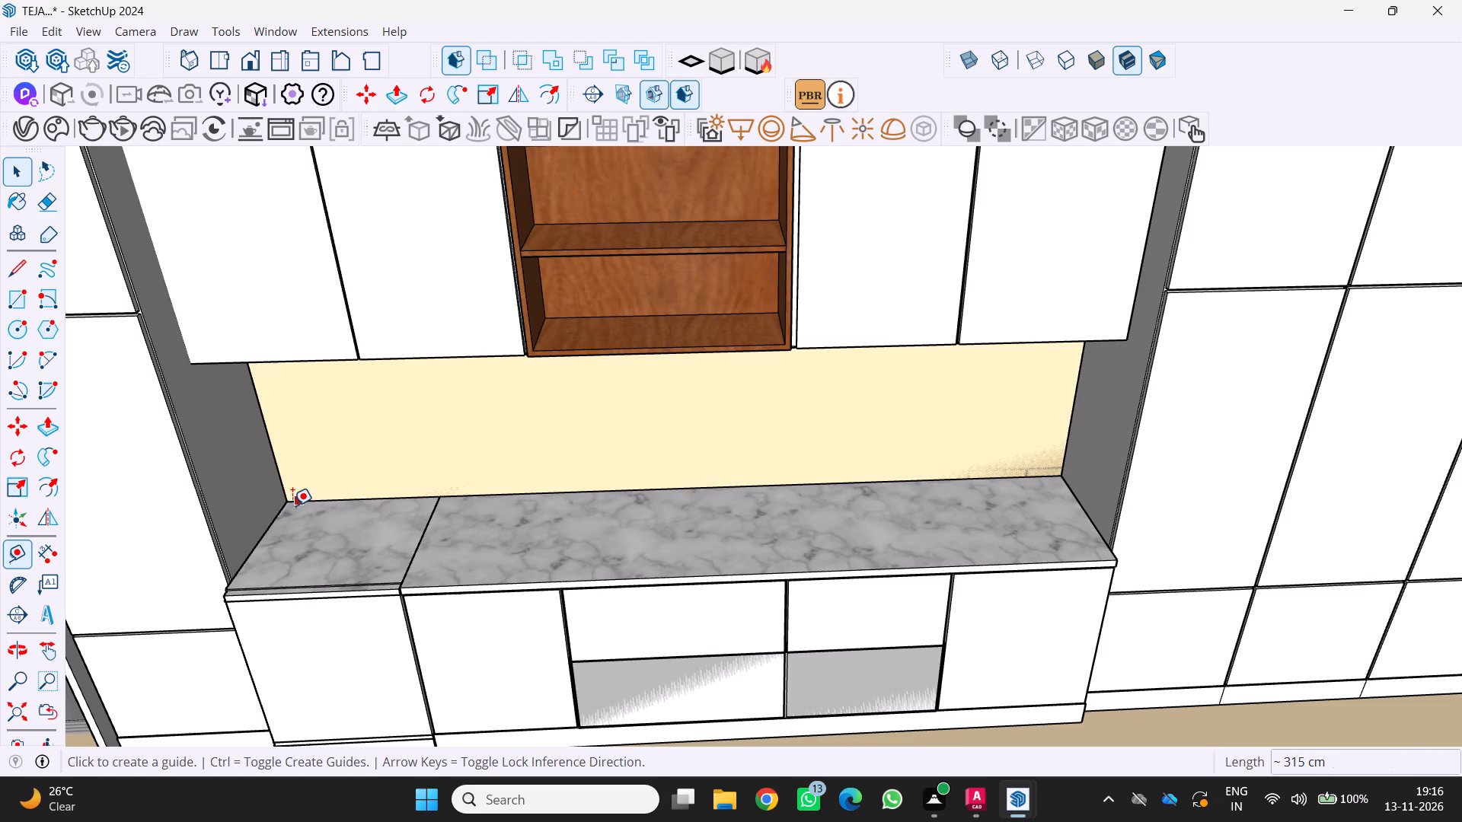
click(272, 525)
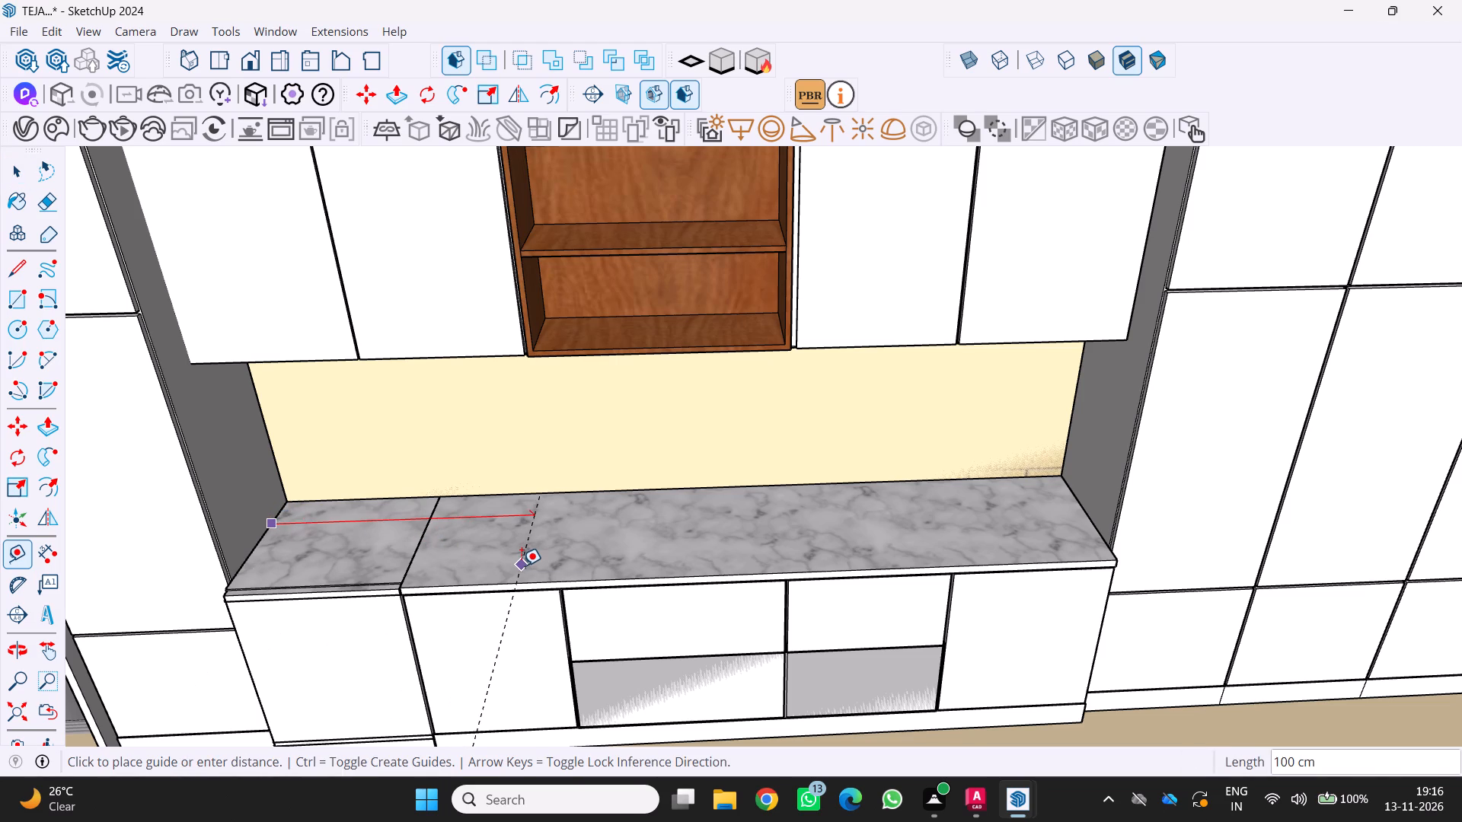
text(90)
key(Return)
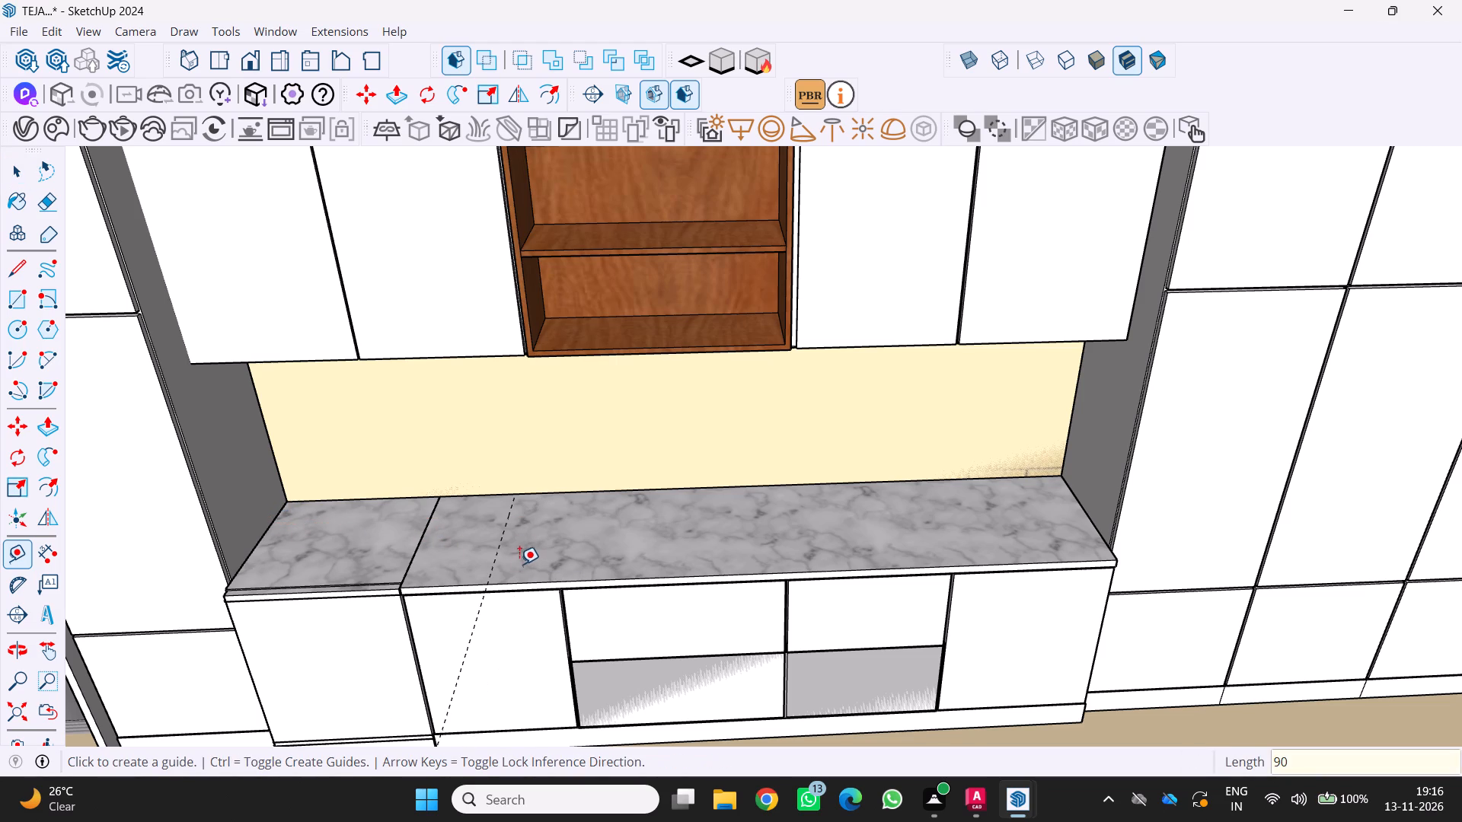
Add a second parallel guide on the countertop, offset 25 cm from the first guide away from the refrigerator.
click(504, 542)
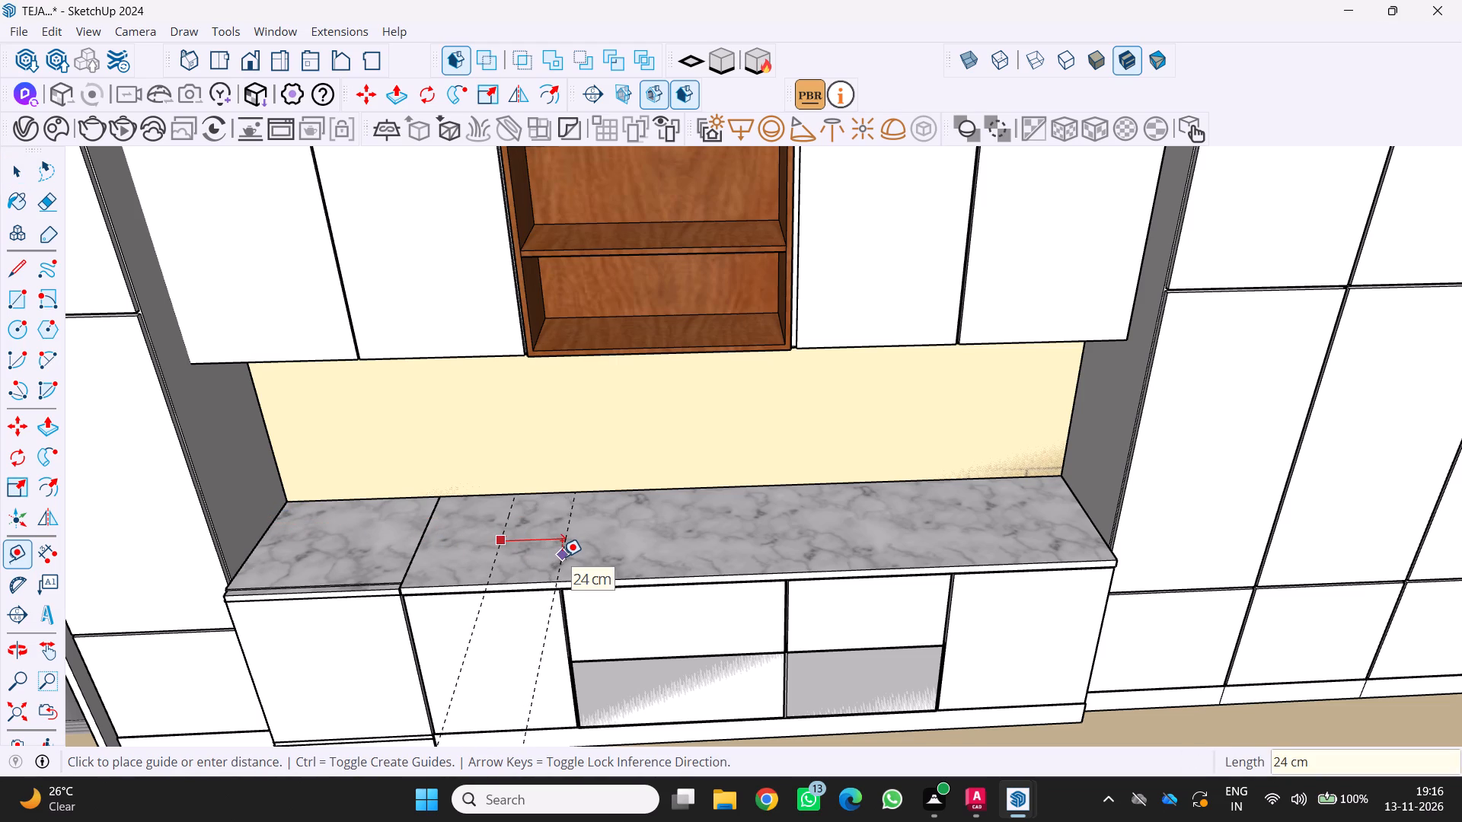
text(25)
key(Return)
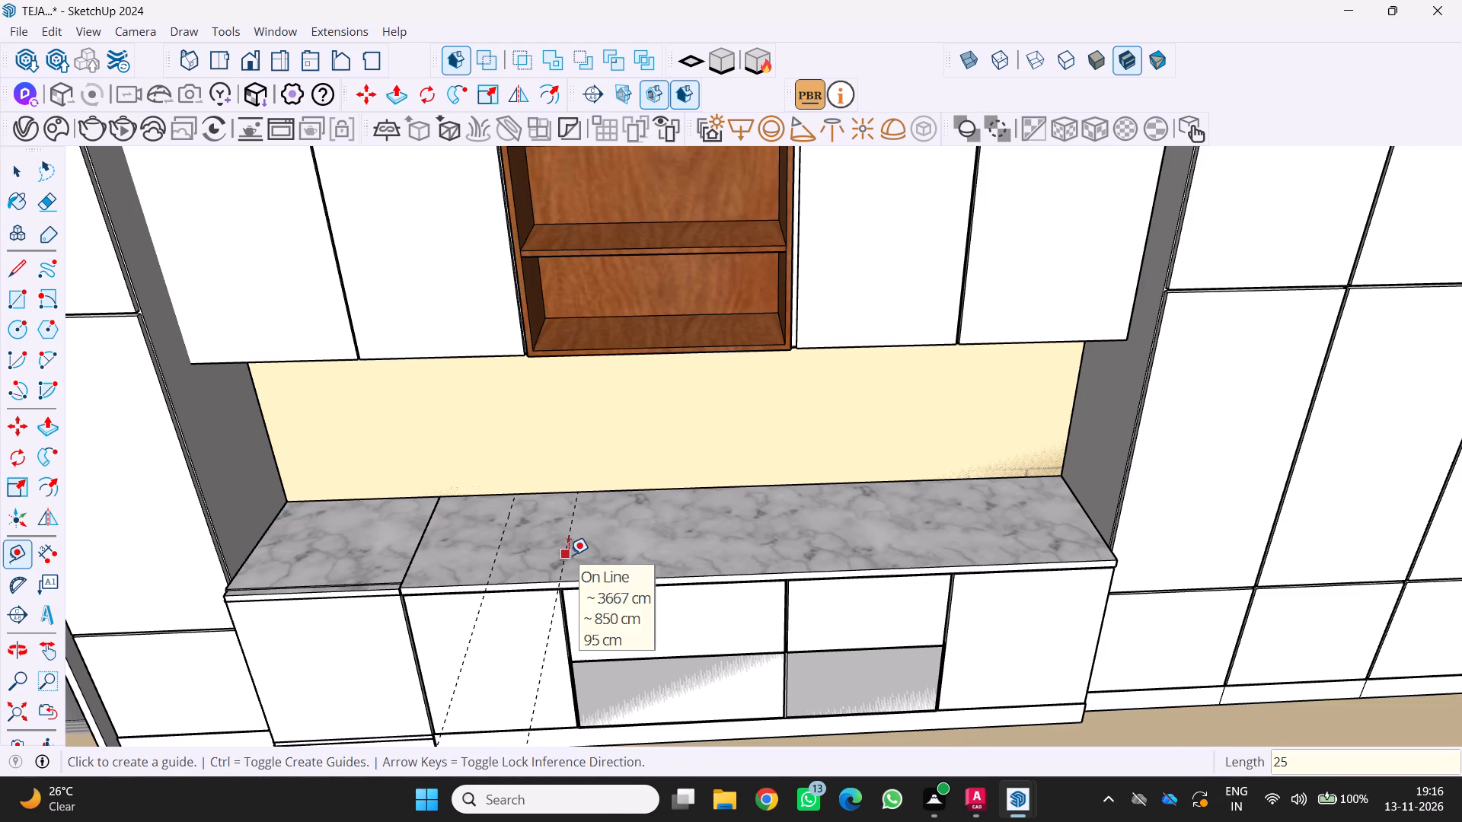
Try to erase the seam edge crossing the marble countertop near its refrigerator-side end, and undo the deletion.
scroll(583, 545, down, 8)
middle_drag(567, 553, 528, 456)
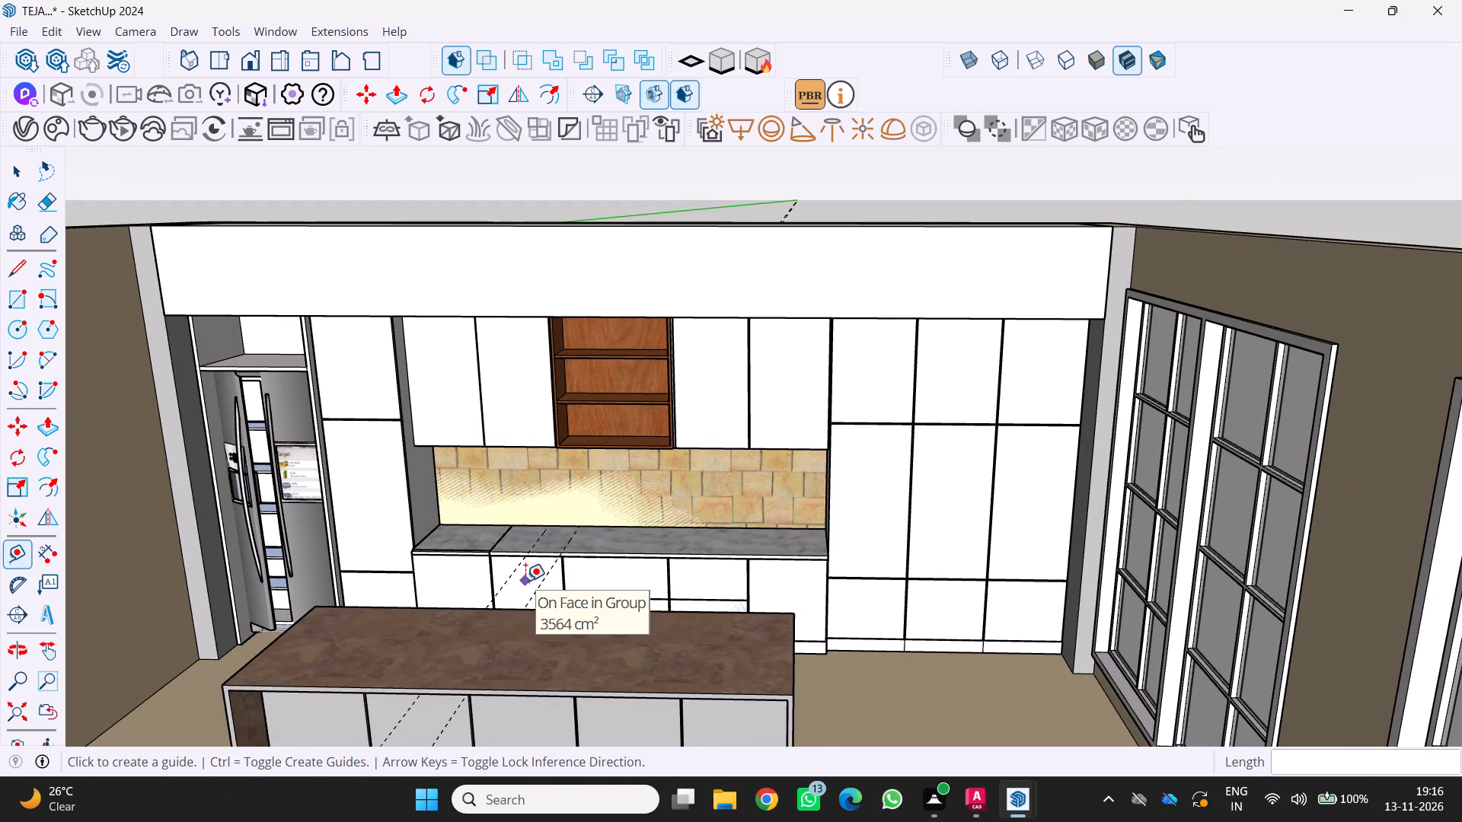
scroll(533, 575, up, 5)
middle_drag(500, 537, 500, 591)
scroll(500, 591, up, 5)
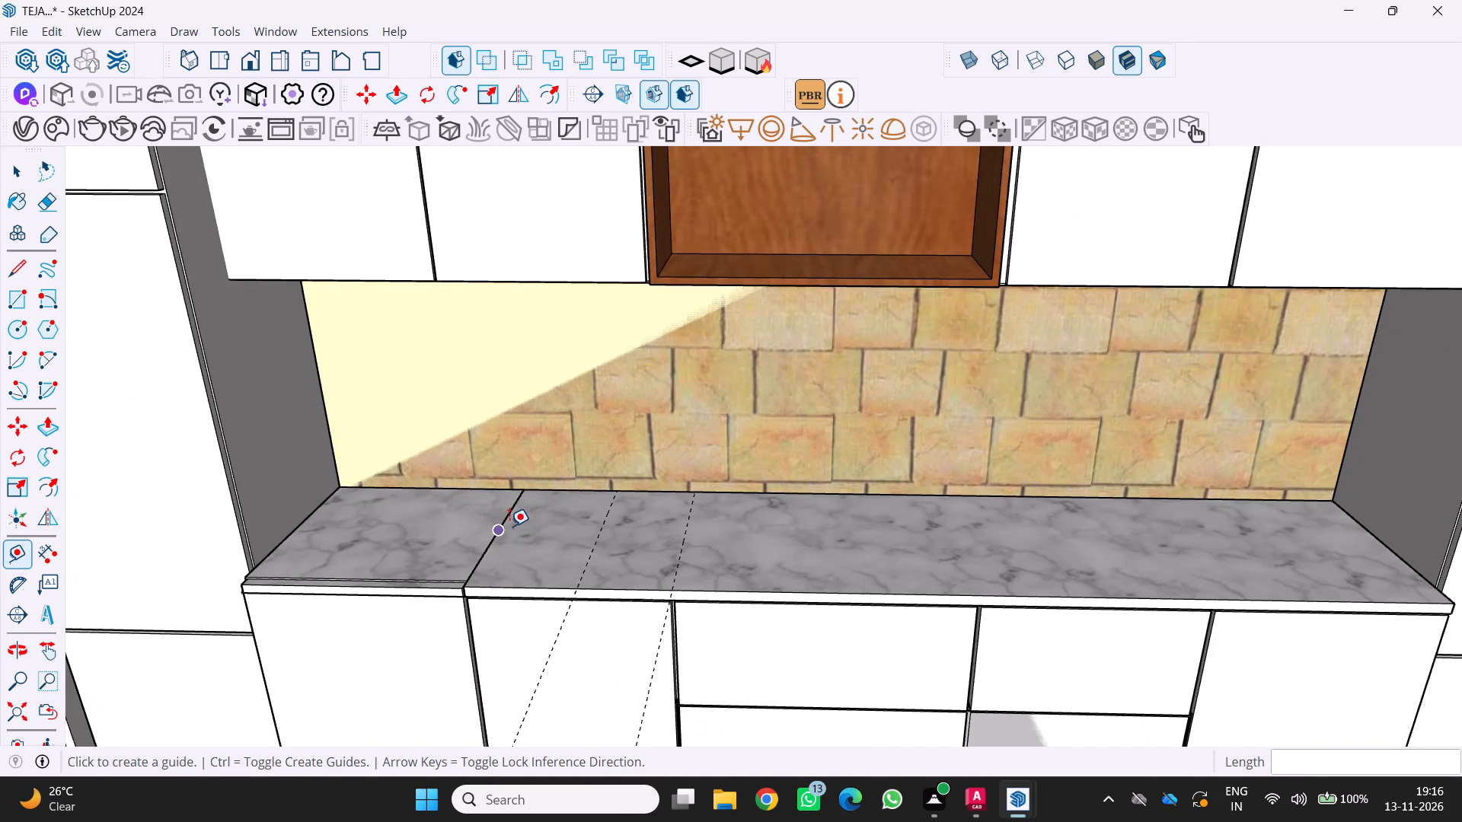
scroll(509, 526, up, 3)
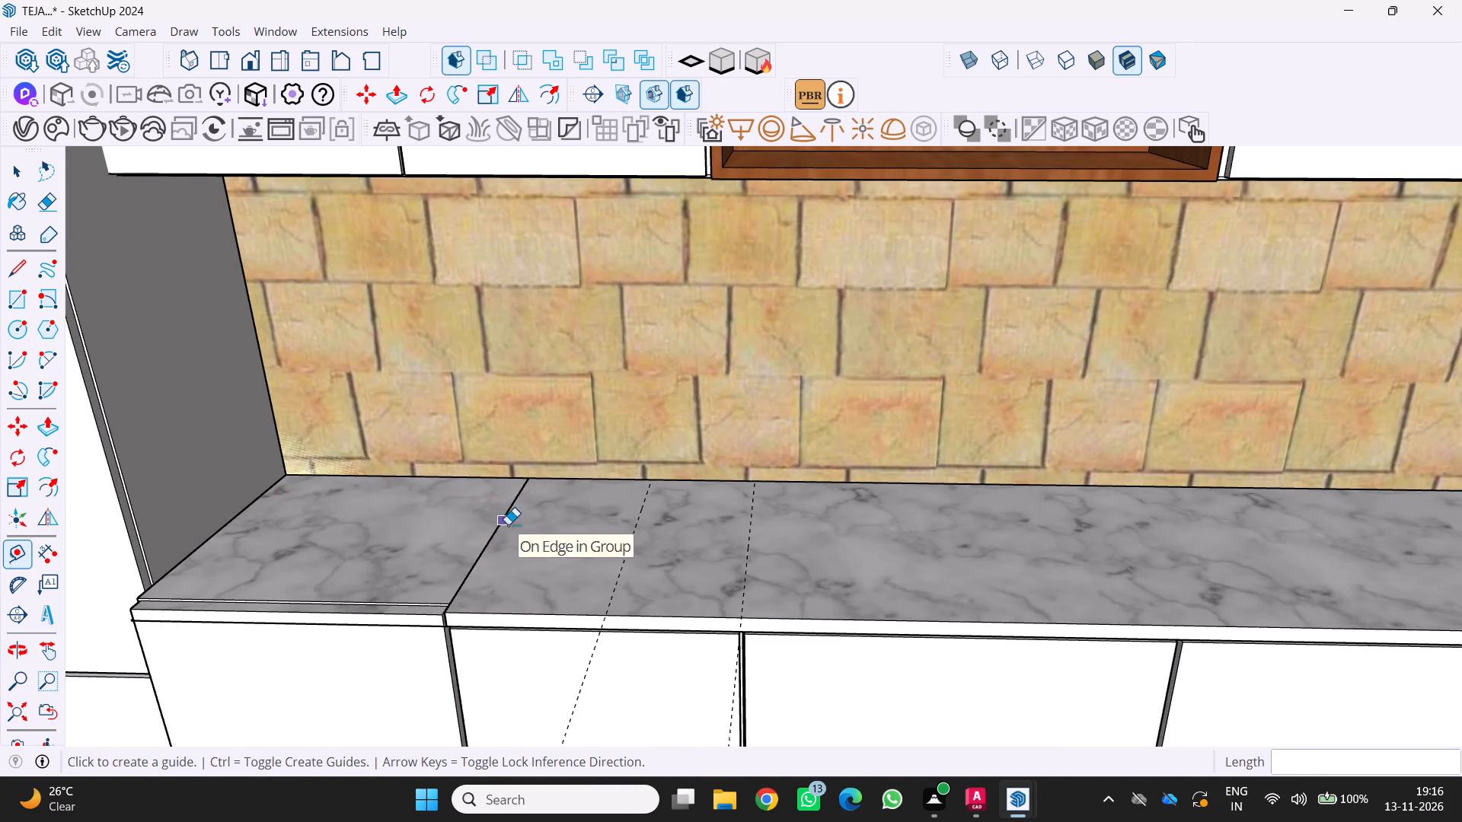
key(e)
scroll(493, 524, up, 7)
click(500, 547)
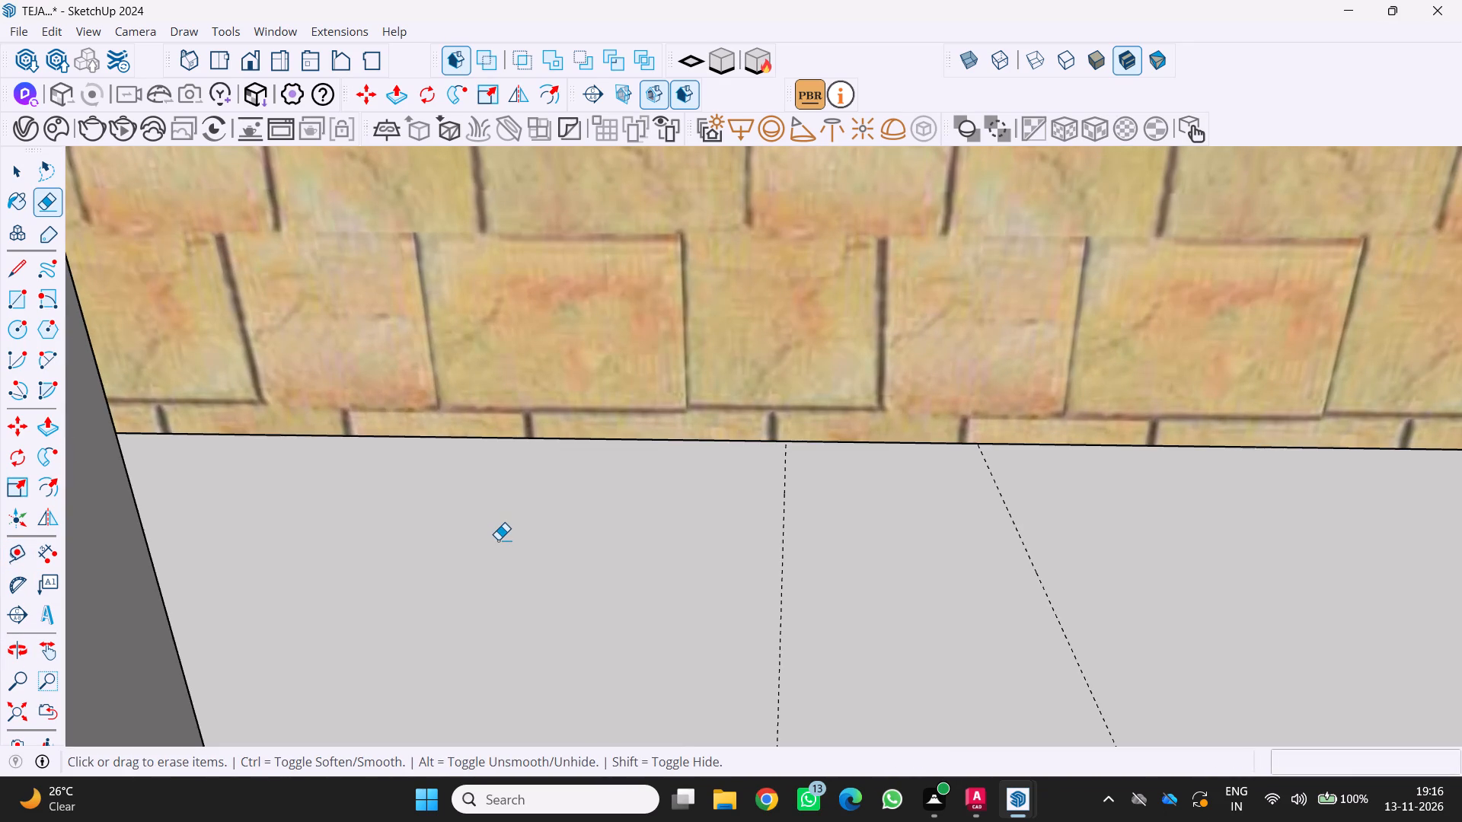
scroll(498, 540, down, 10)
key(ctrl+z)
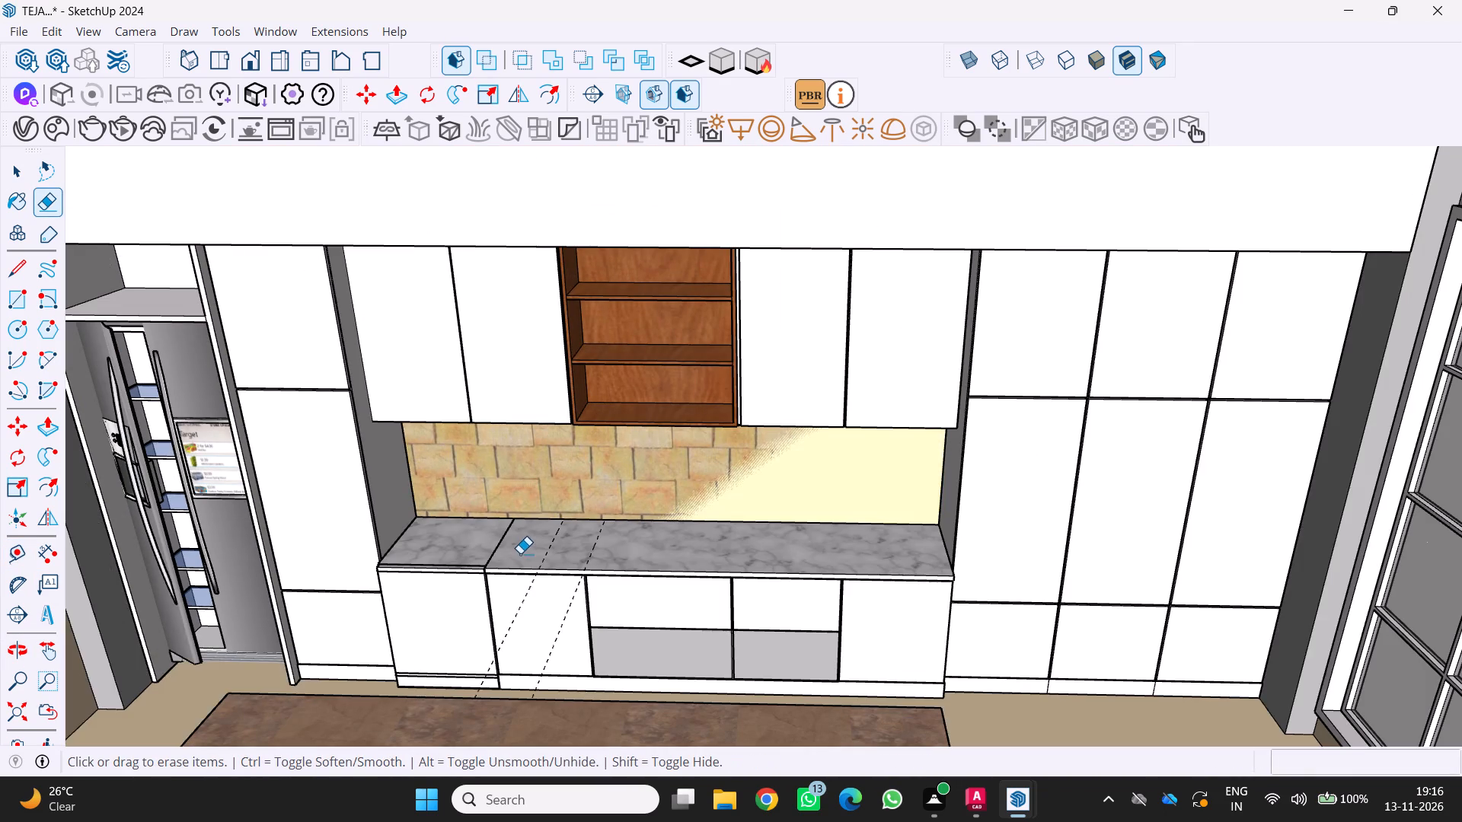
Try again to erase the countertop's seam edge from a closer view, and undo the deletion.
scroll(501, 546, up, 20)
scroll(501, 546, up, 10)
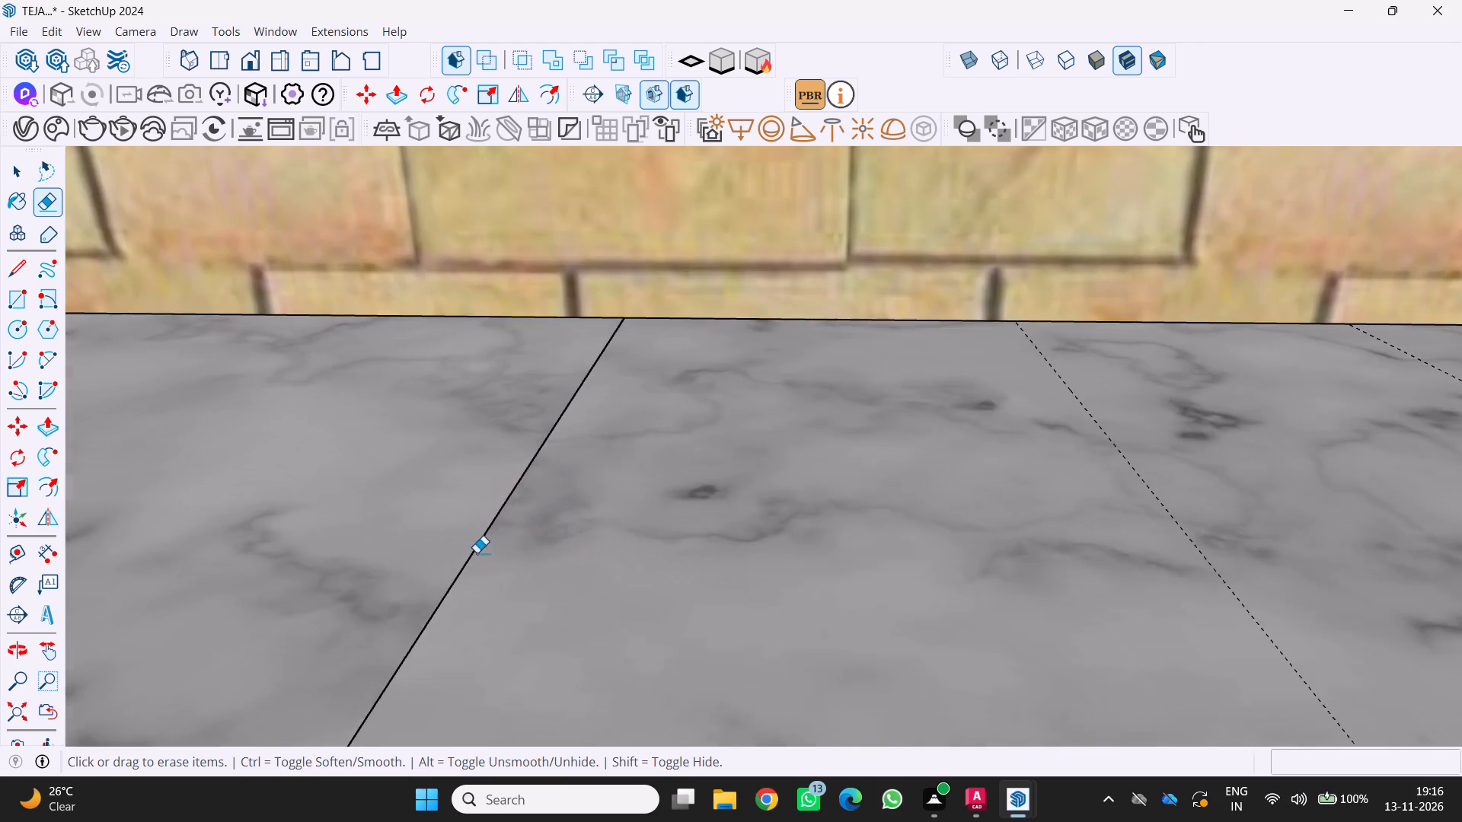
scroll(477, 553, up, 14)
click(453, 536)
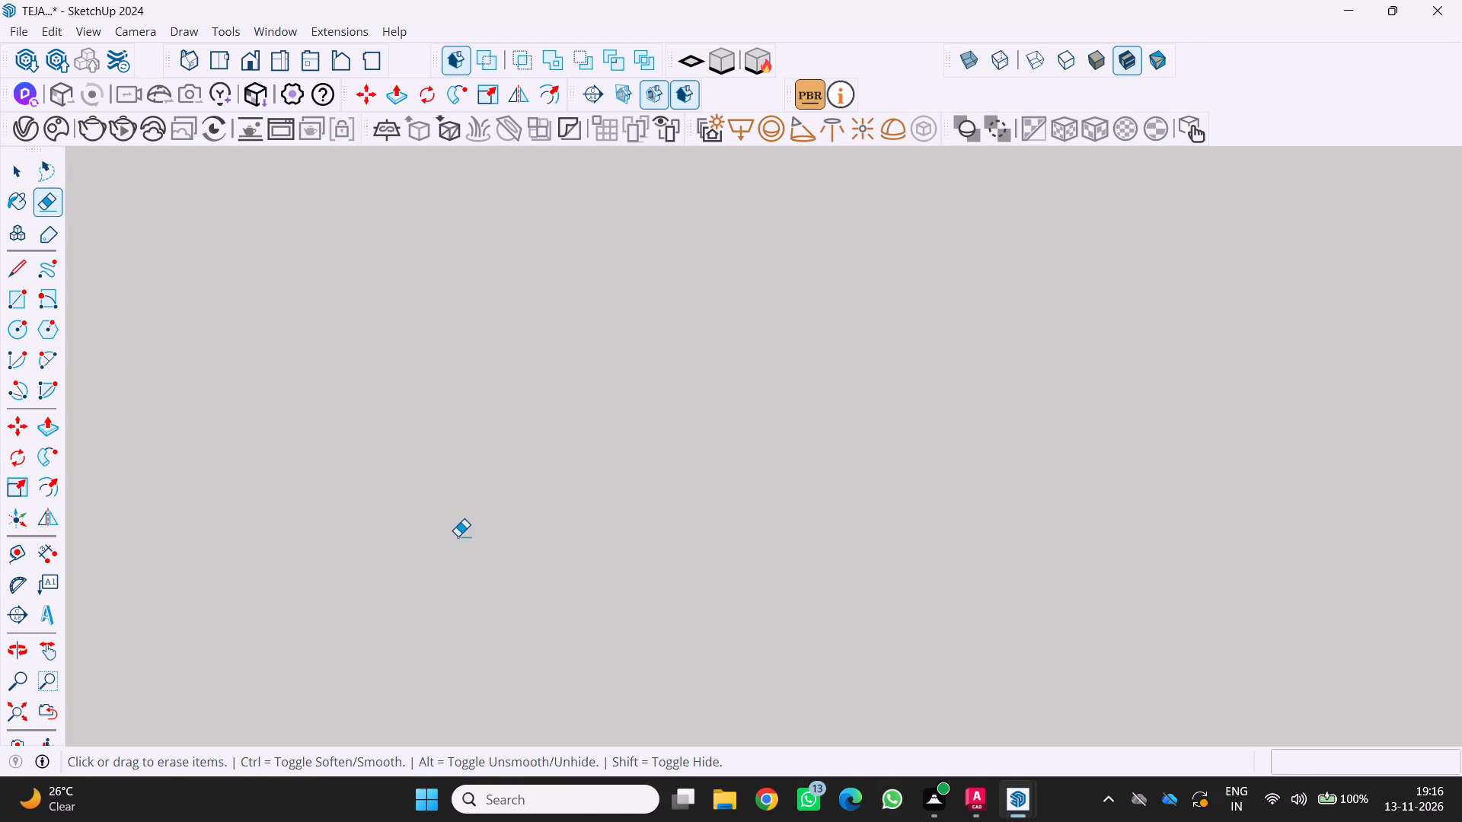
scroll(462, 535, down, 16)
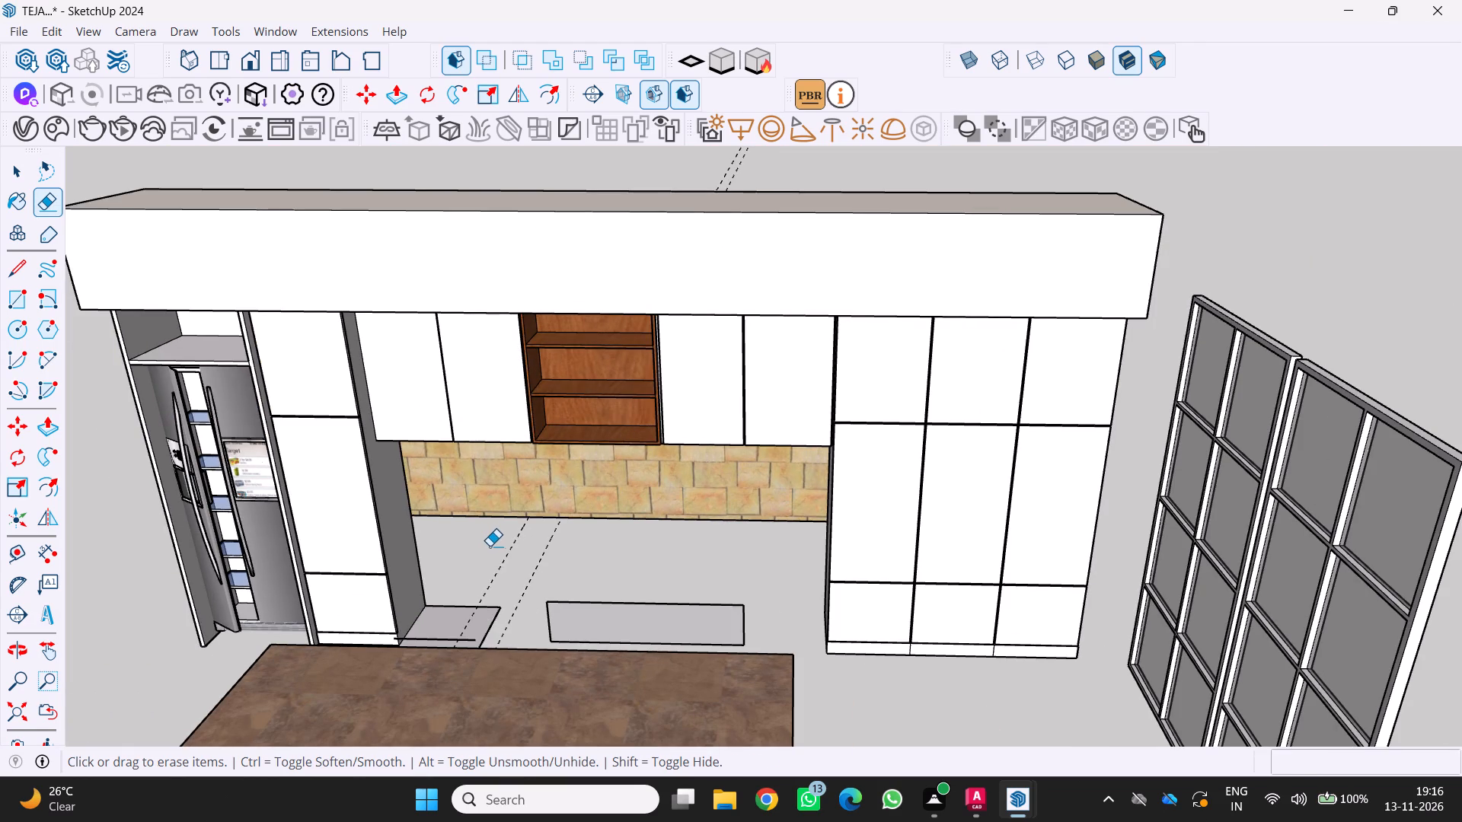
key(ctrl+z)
Review the whole kitchen room with the two countertop guides from above and from the front.
scroll(494, 546, down, 4)
middle_drag(464, 574, 432, 593)
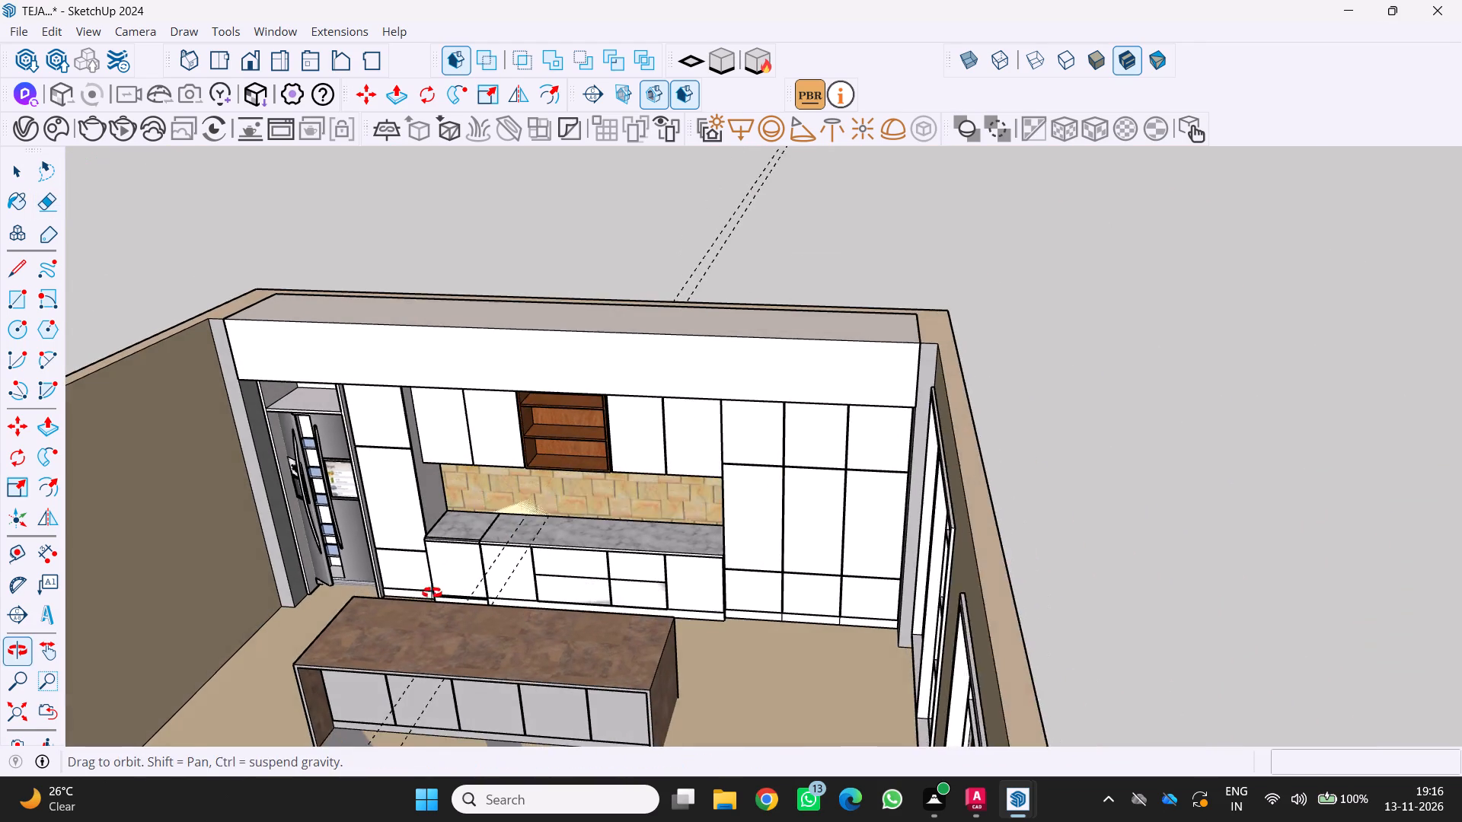
middle_drag(432, 593, 426, 594)
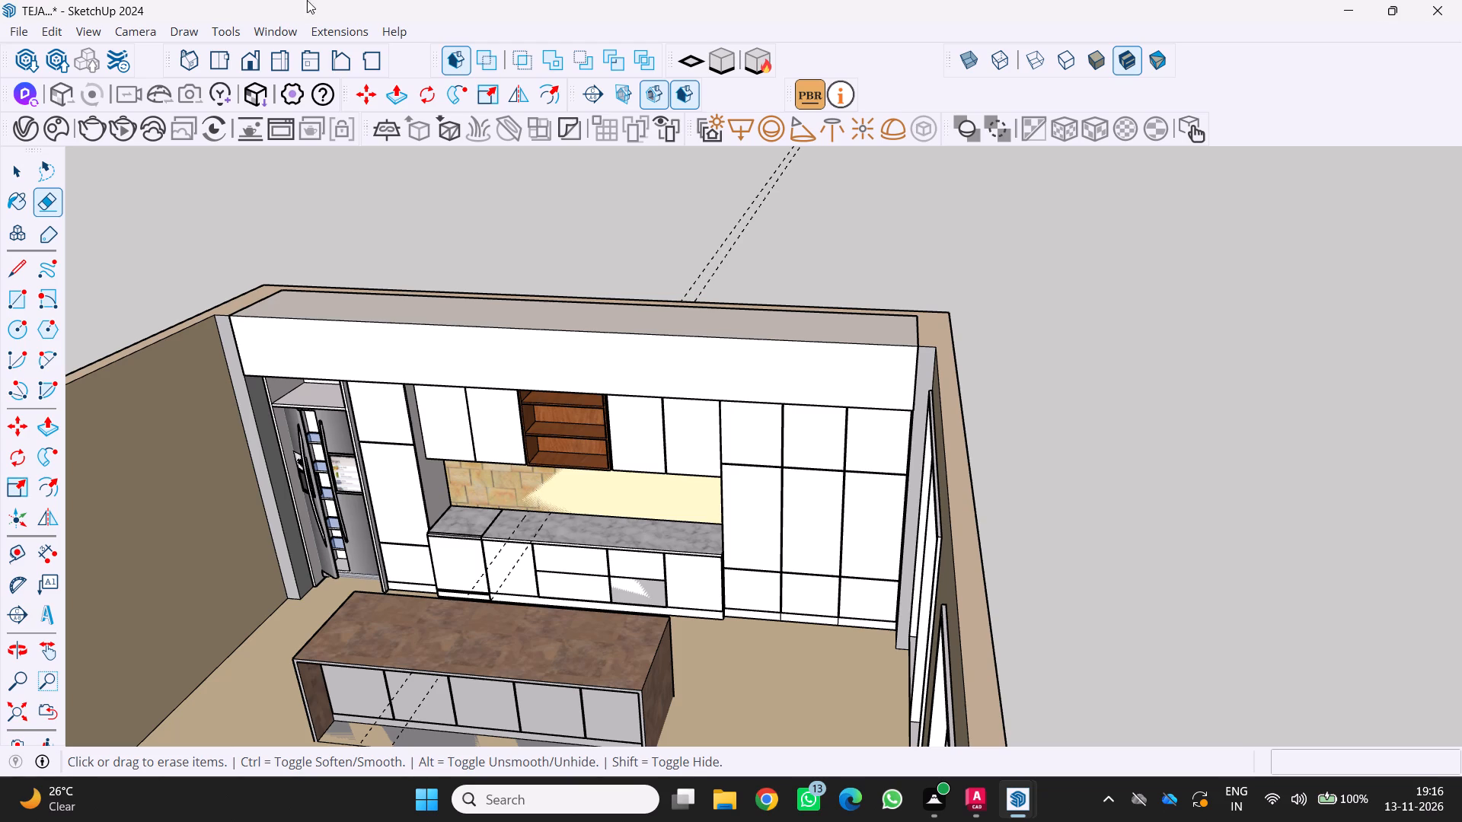
scroll(413, 154, down, 3)
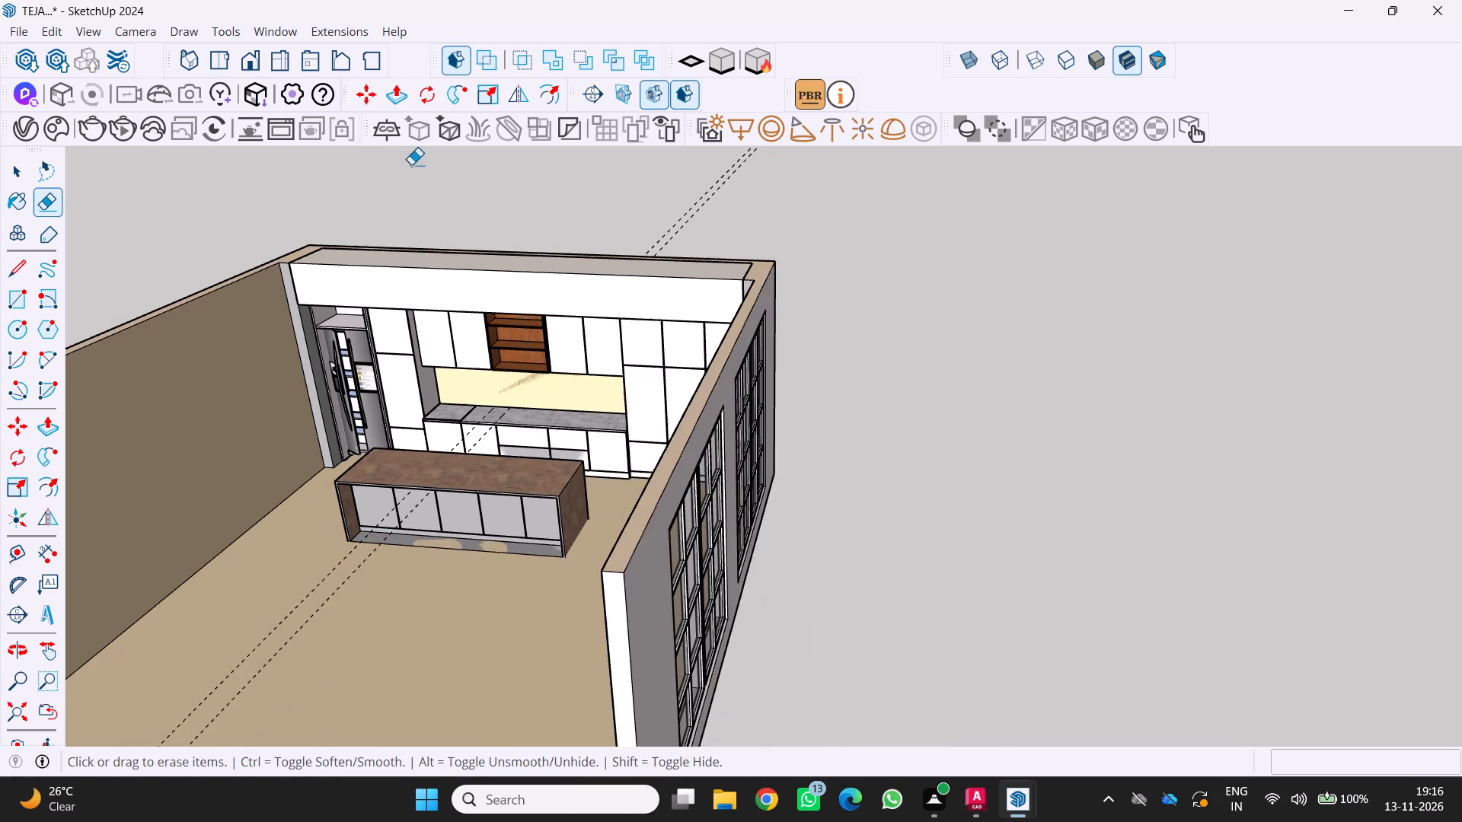
middle_drag(490, 245, 528, 274)
middle_click(528, 274)
scroll(529, 269, down, 3)
middle_drag(523, 269, 543, 199)
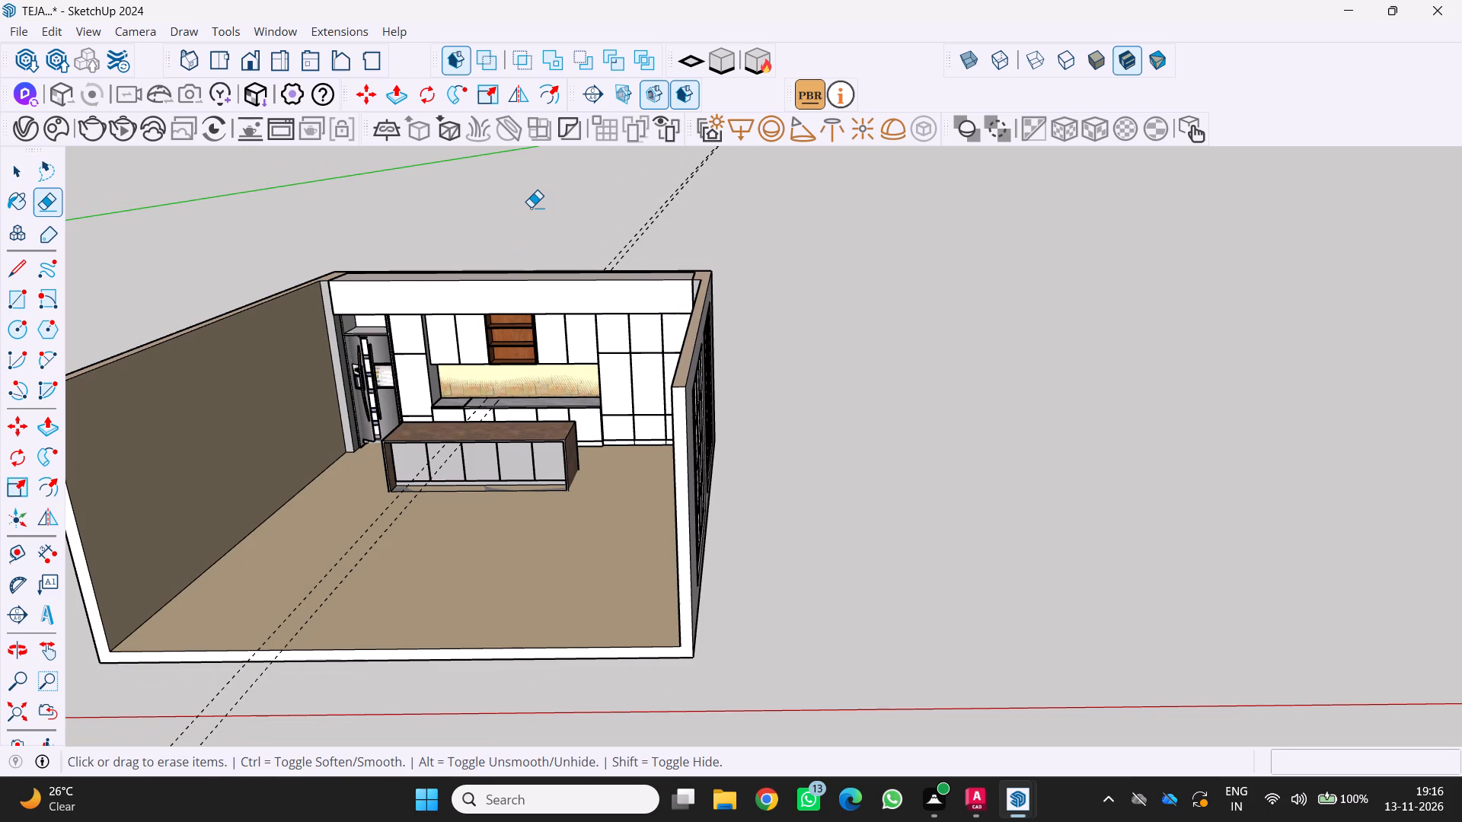
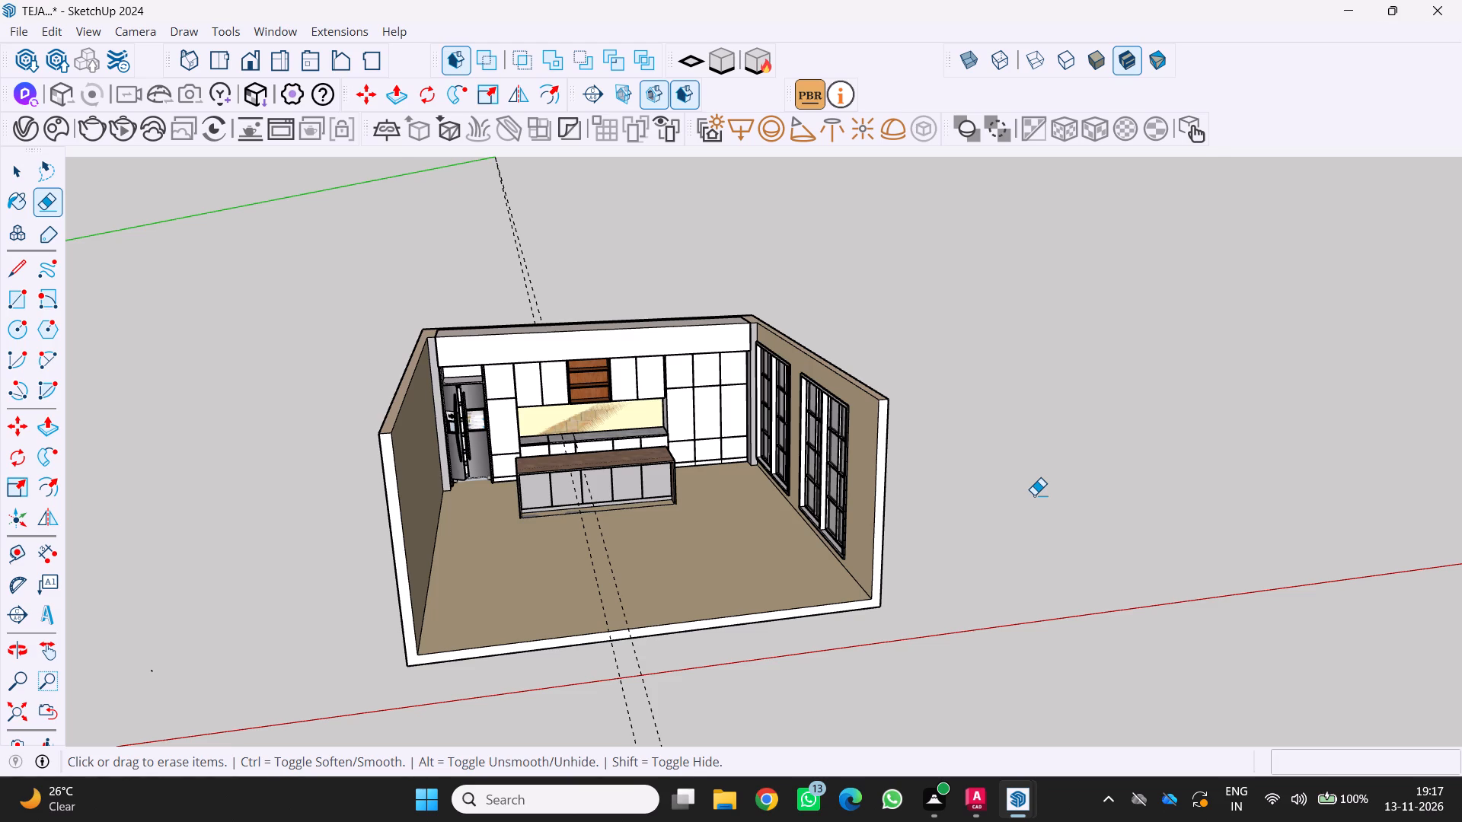
Examine the kitchen room, island and countertop guides from the front and from above.
scroll(593, 528, down, 2)
middle_drag(592, 529, 330, 597)
scroll(419, 525, up, 7)
middle_drag(540, 497, 663, 488)
scroll(652, 495, down, 4)
middle_drag(660, 486, 703, 358)
scroll(665, 476, up, 1)
middle_drag(717, 362, 707, 386)
scroll(707, 386, up, 1)
middle_click(707, 387)
middle_drag(745, 424, 739, 447)
middle_click(738, 447)
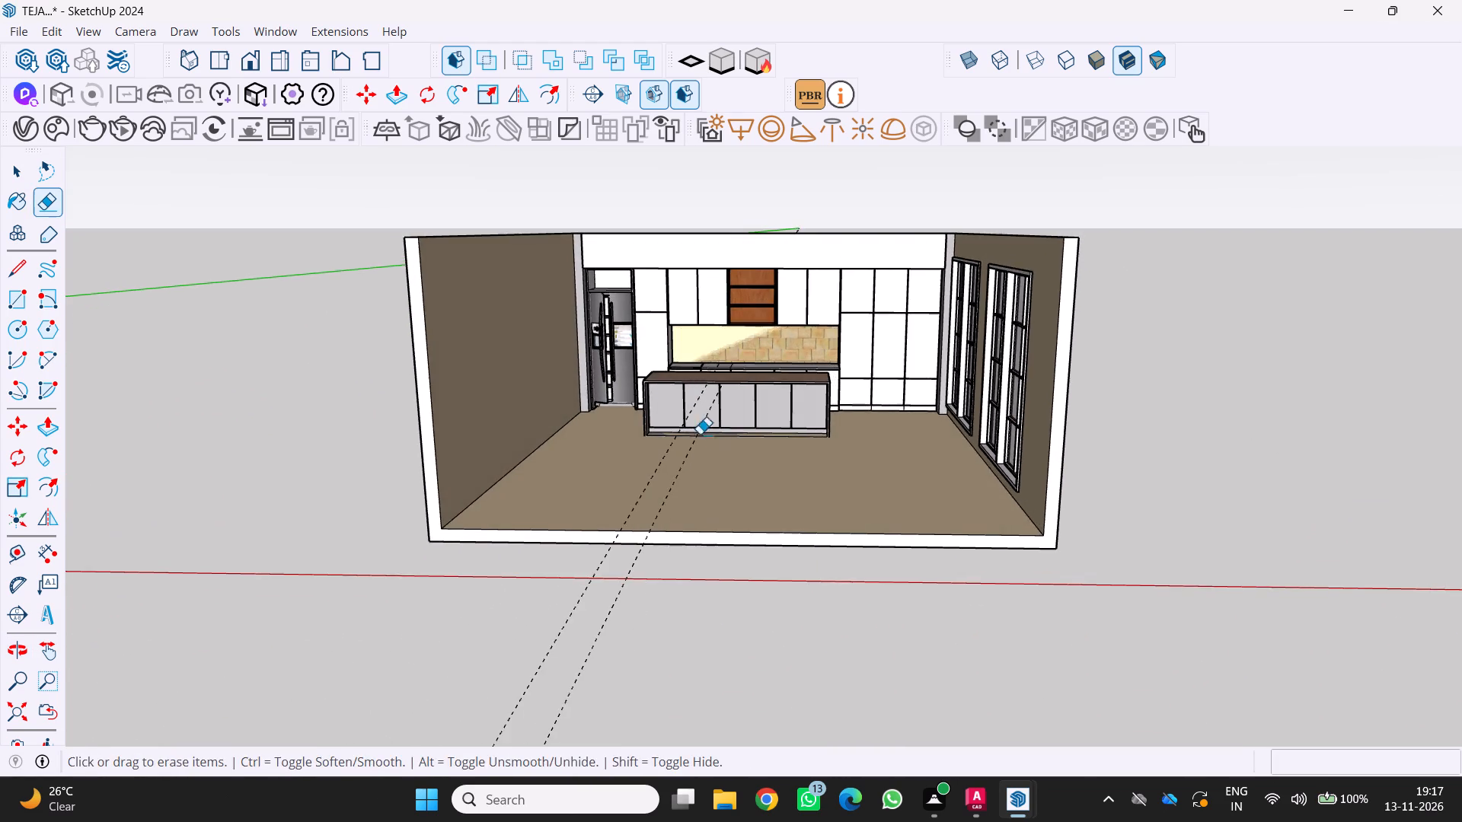
scroll(694, 428, down, 1)
middle_drag(694, 428, 669, 476)
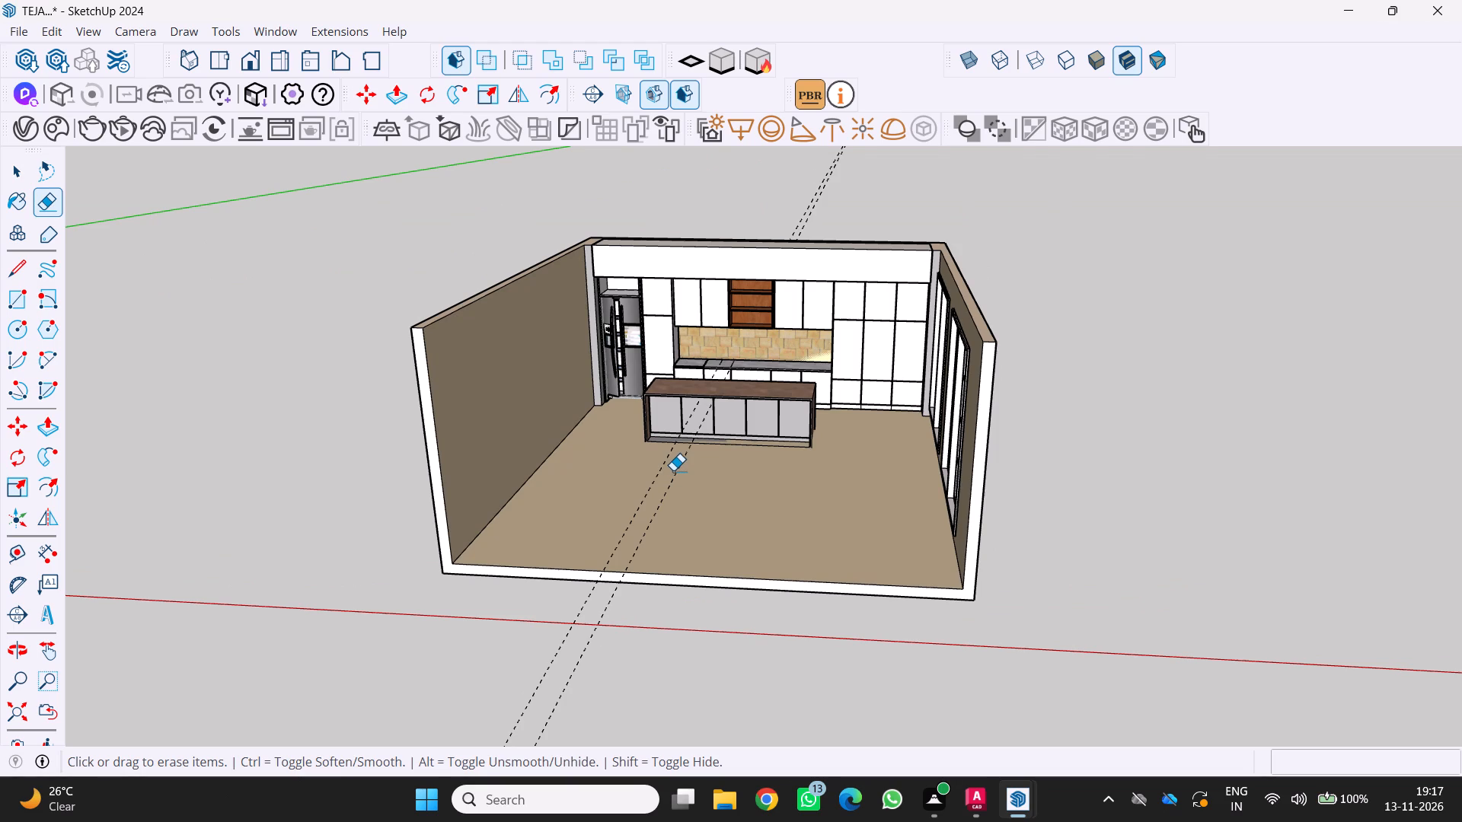
Add a third parallel guide on the marble countertop, offset 25 cm from the second guide away from the refrigerator.
scroll(745, 425, up, 3)
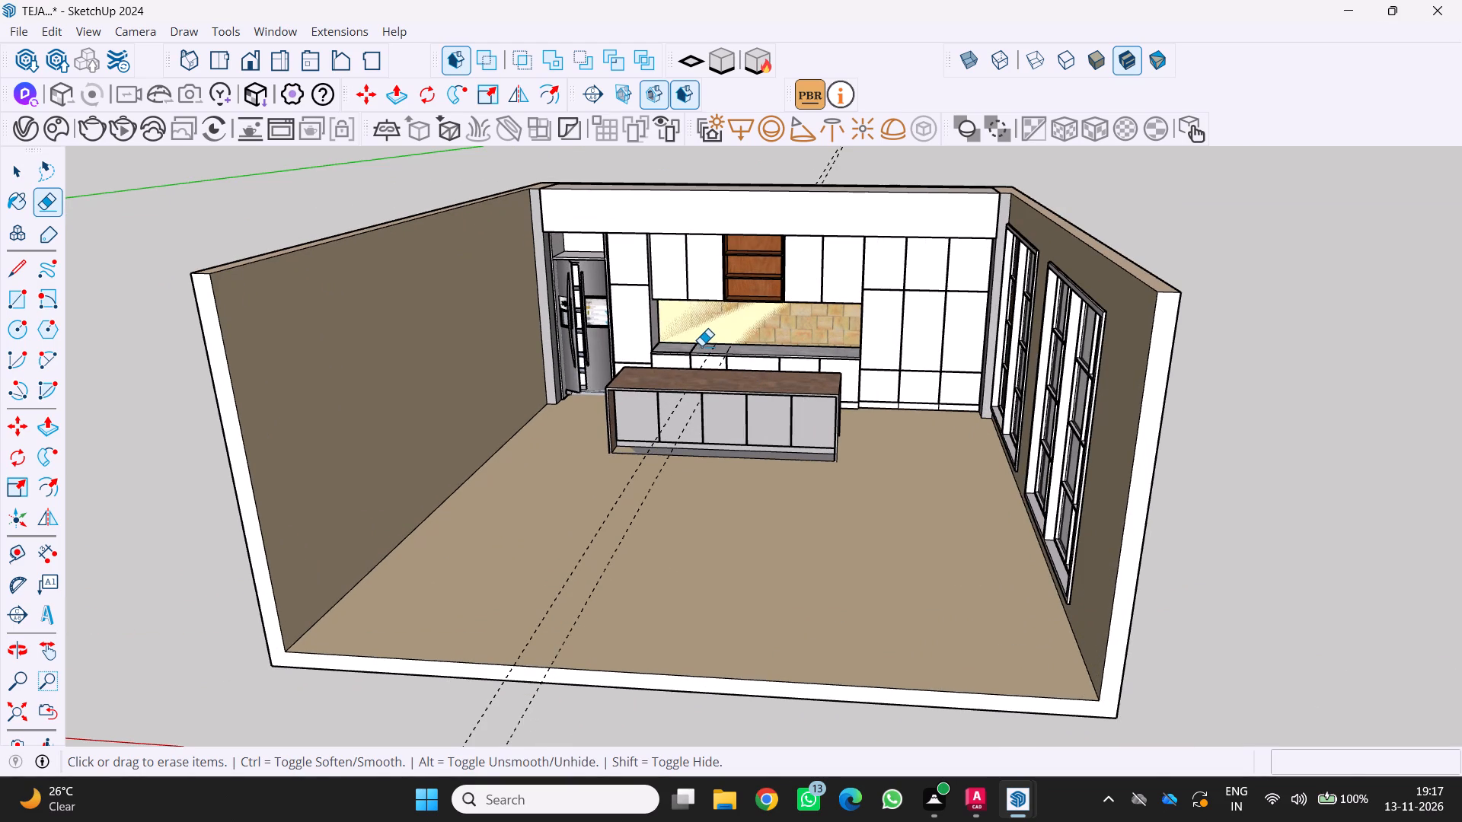
middle_drag(723, 347, 720, 381)
scroll(732, 349, up, 4)
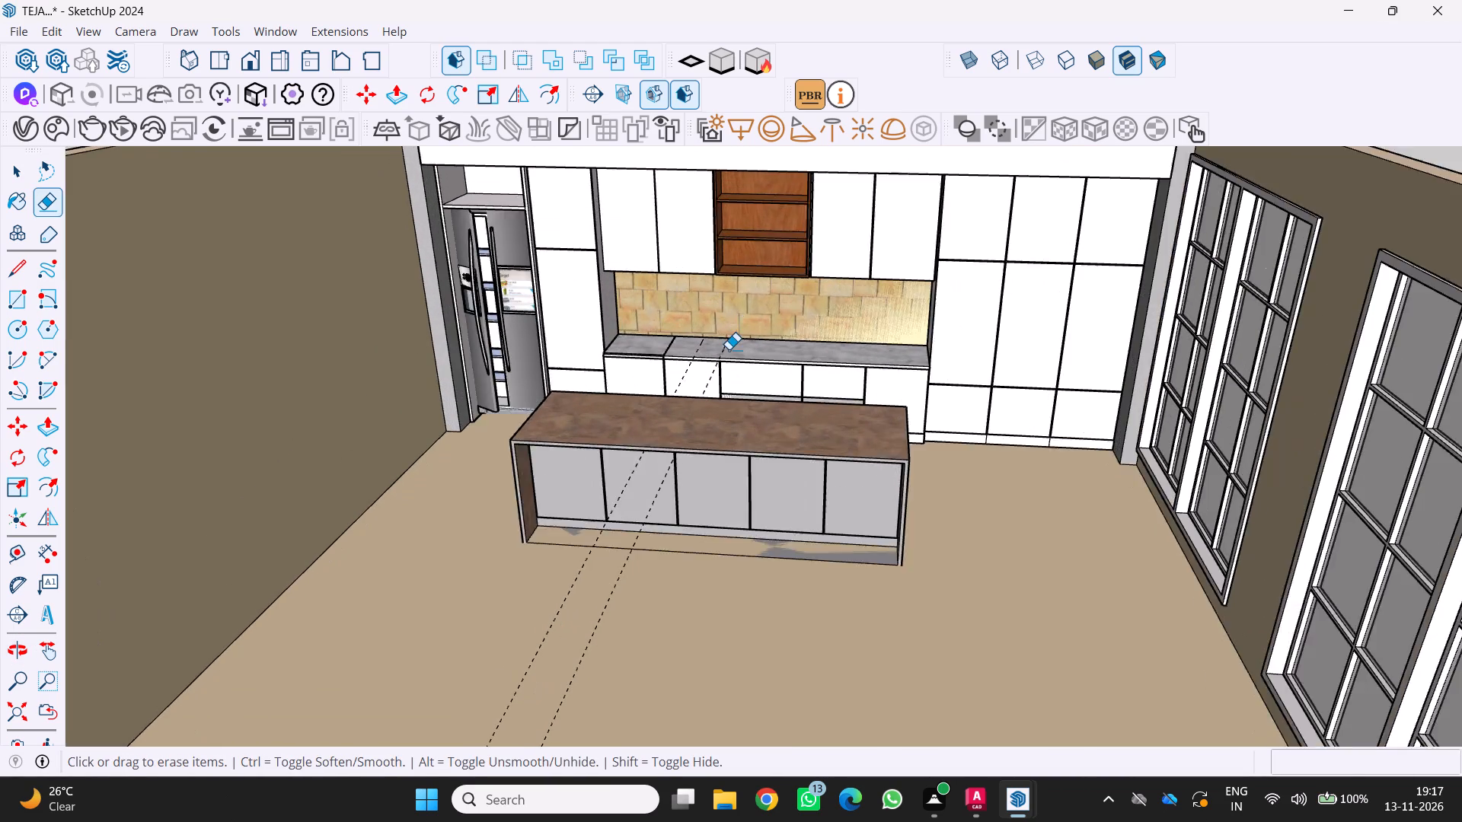
scroll(729, 349, up, 2)
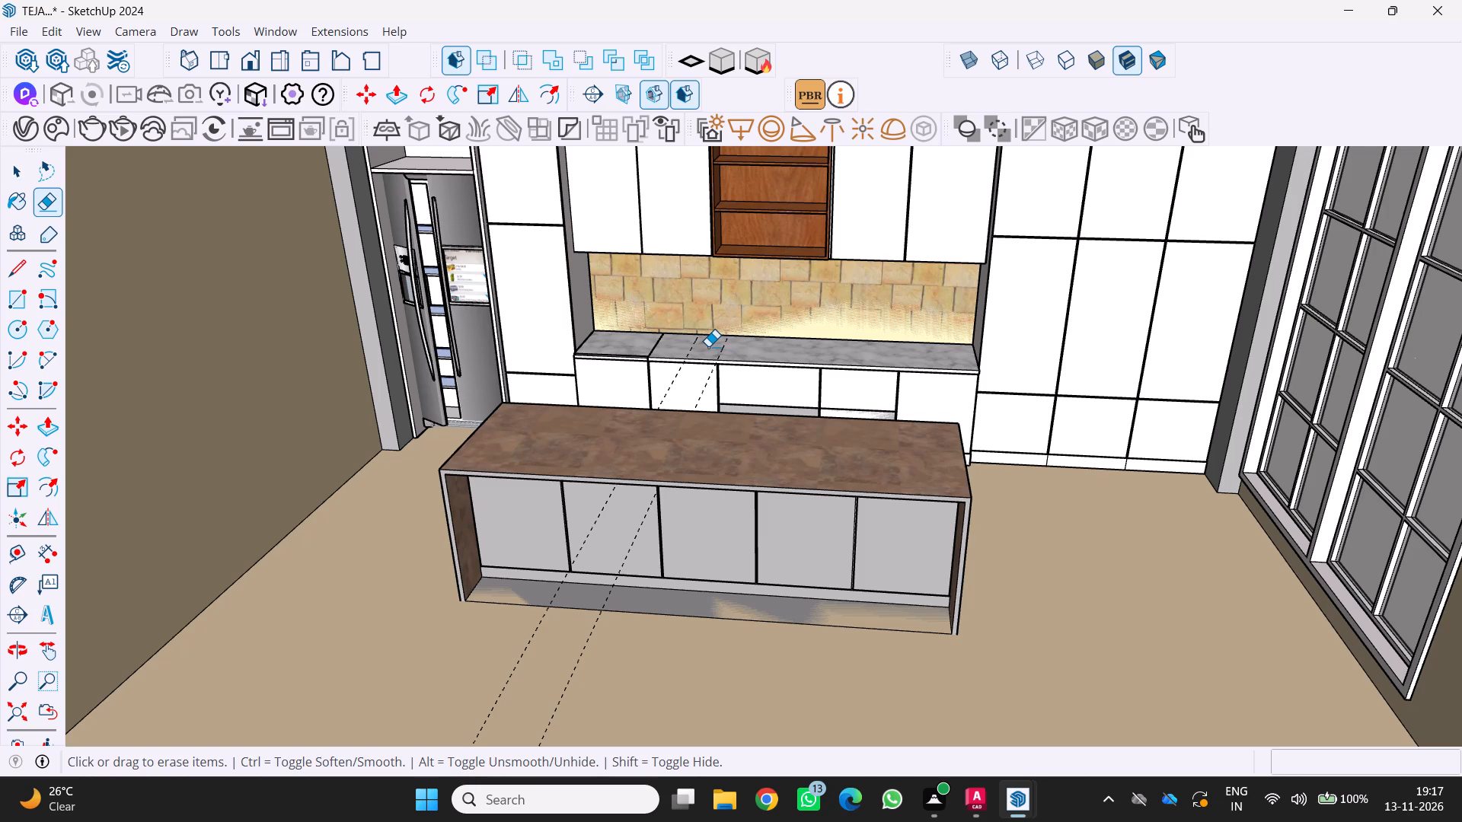
scroll(712, 339, up, 2)
middle_drag(714, 337, 720, 361)
key(t)
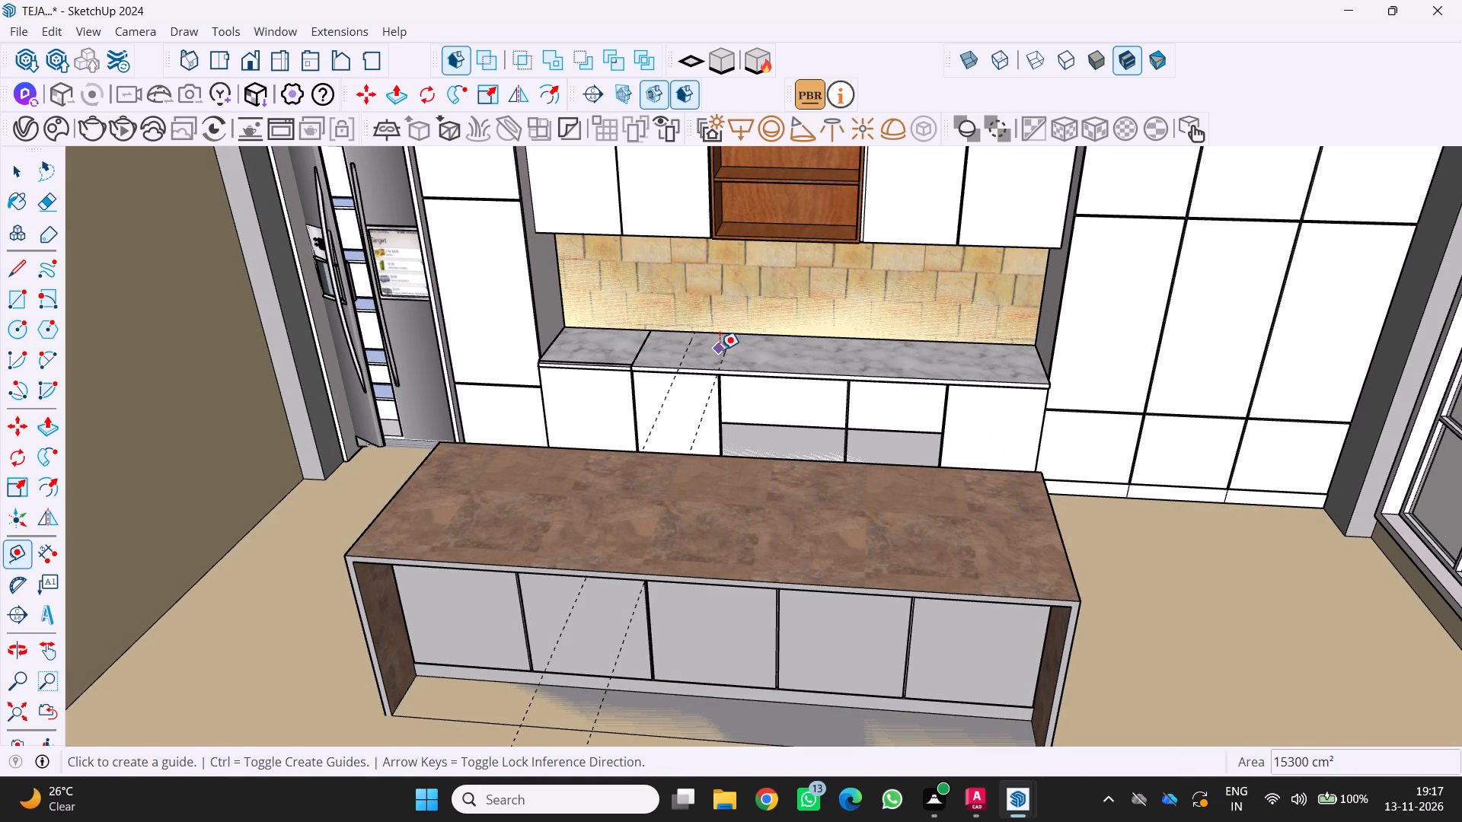
click(720, 349)
key(Escape)
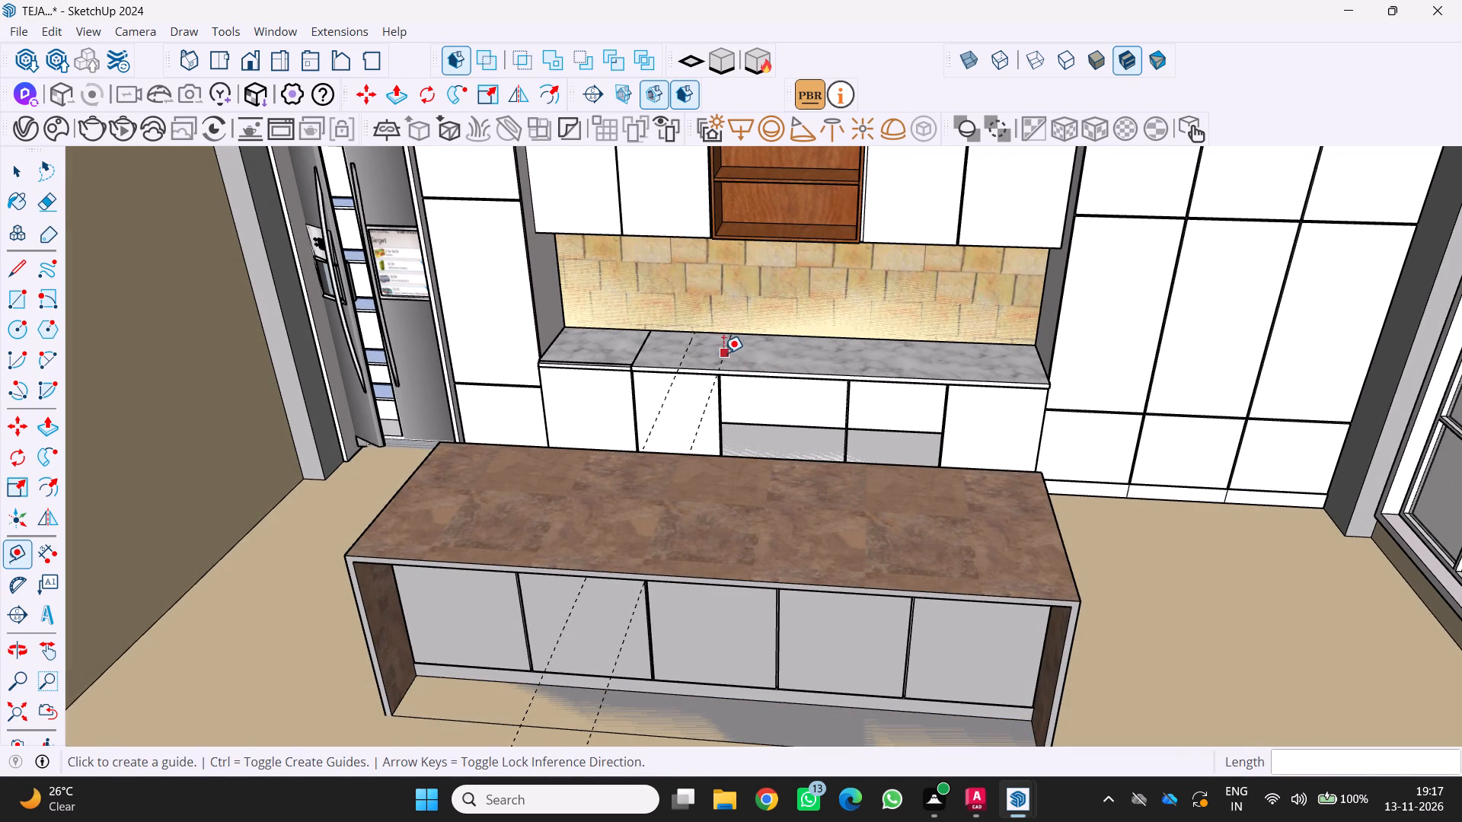
click(728, 354)
text(25)
key(Return)
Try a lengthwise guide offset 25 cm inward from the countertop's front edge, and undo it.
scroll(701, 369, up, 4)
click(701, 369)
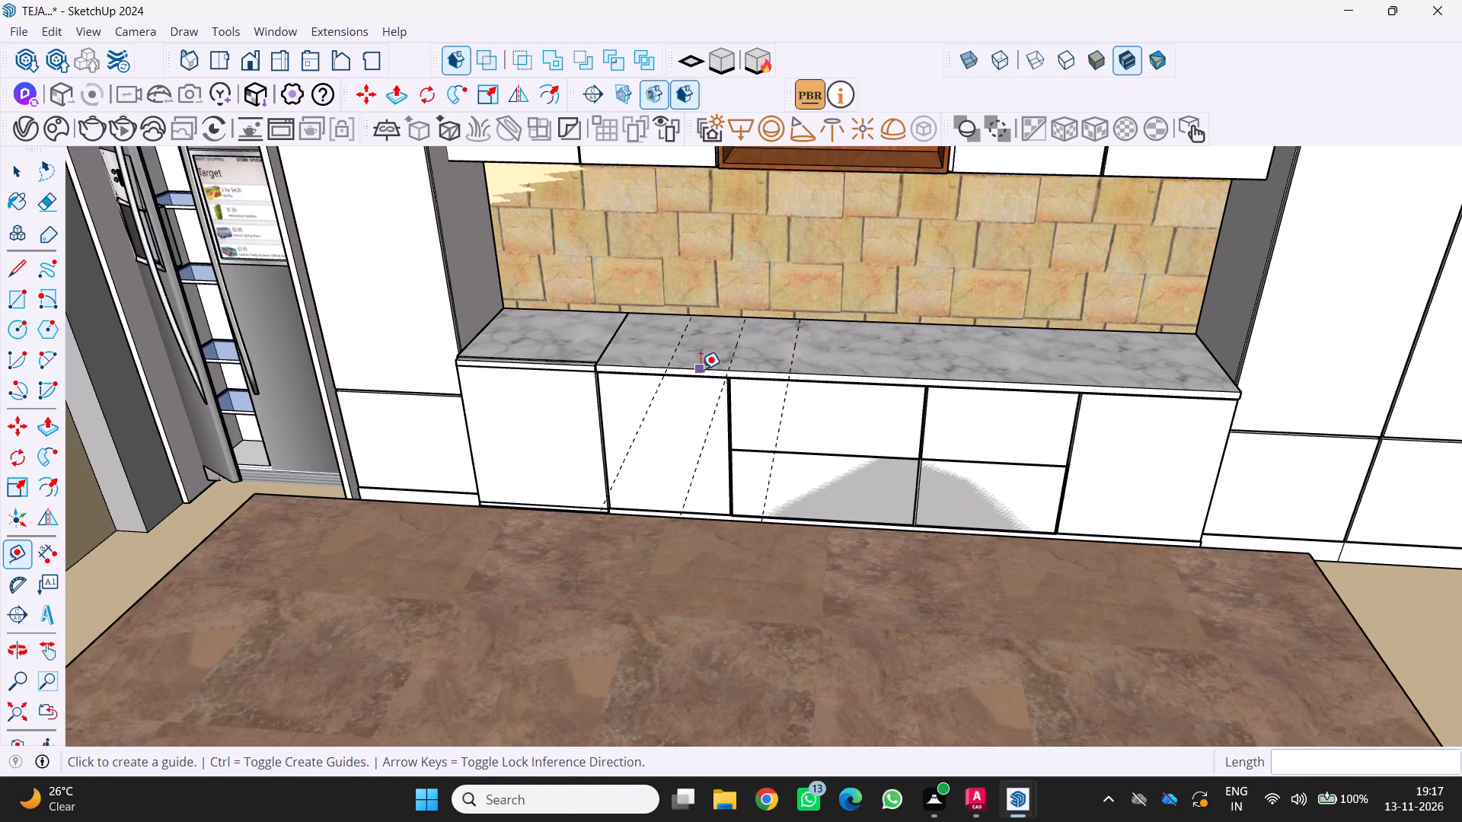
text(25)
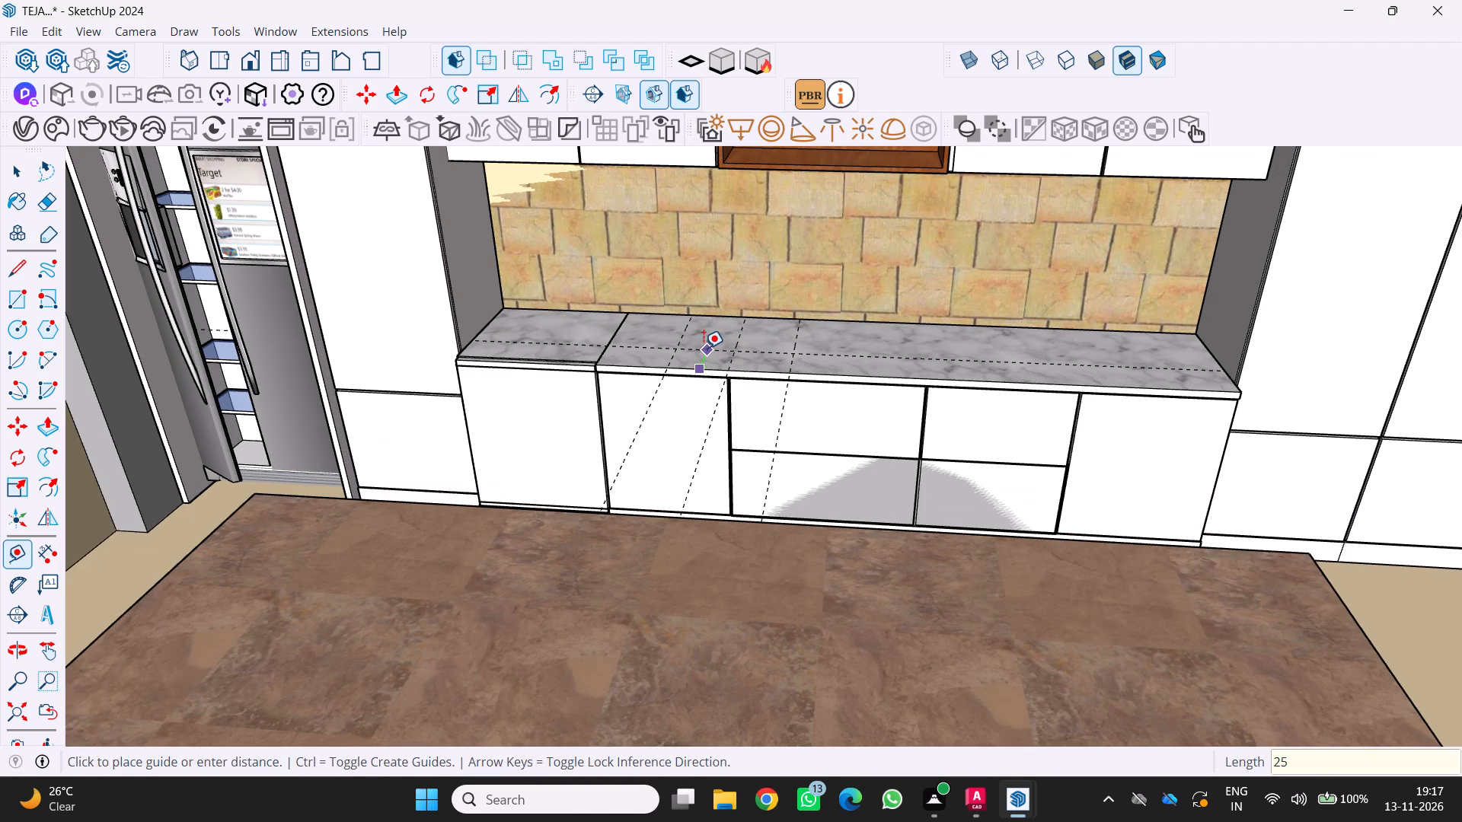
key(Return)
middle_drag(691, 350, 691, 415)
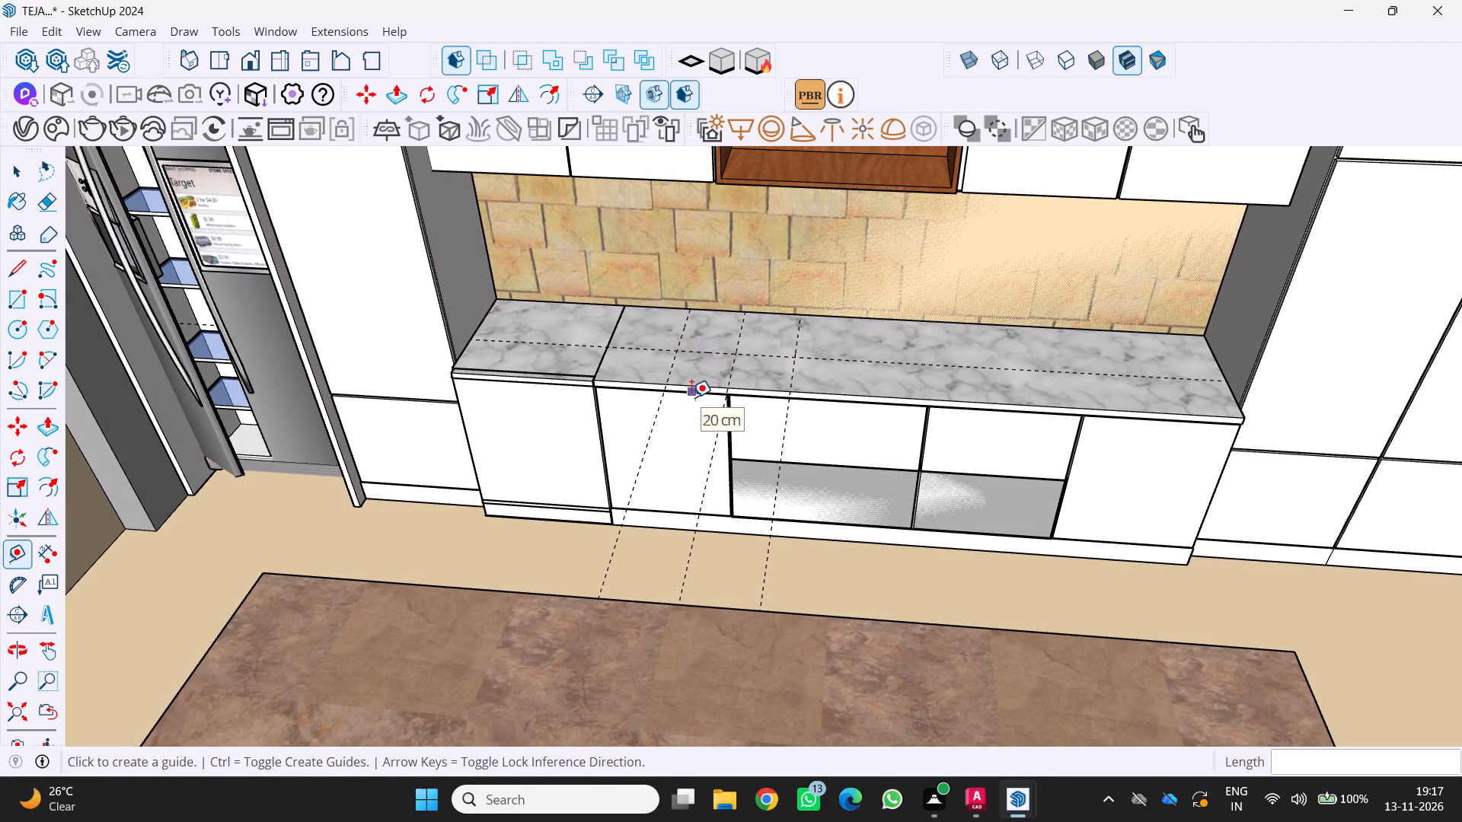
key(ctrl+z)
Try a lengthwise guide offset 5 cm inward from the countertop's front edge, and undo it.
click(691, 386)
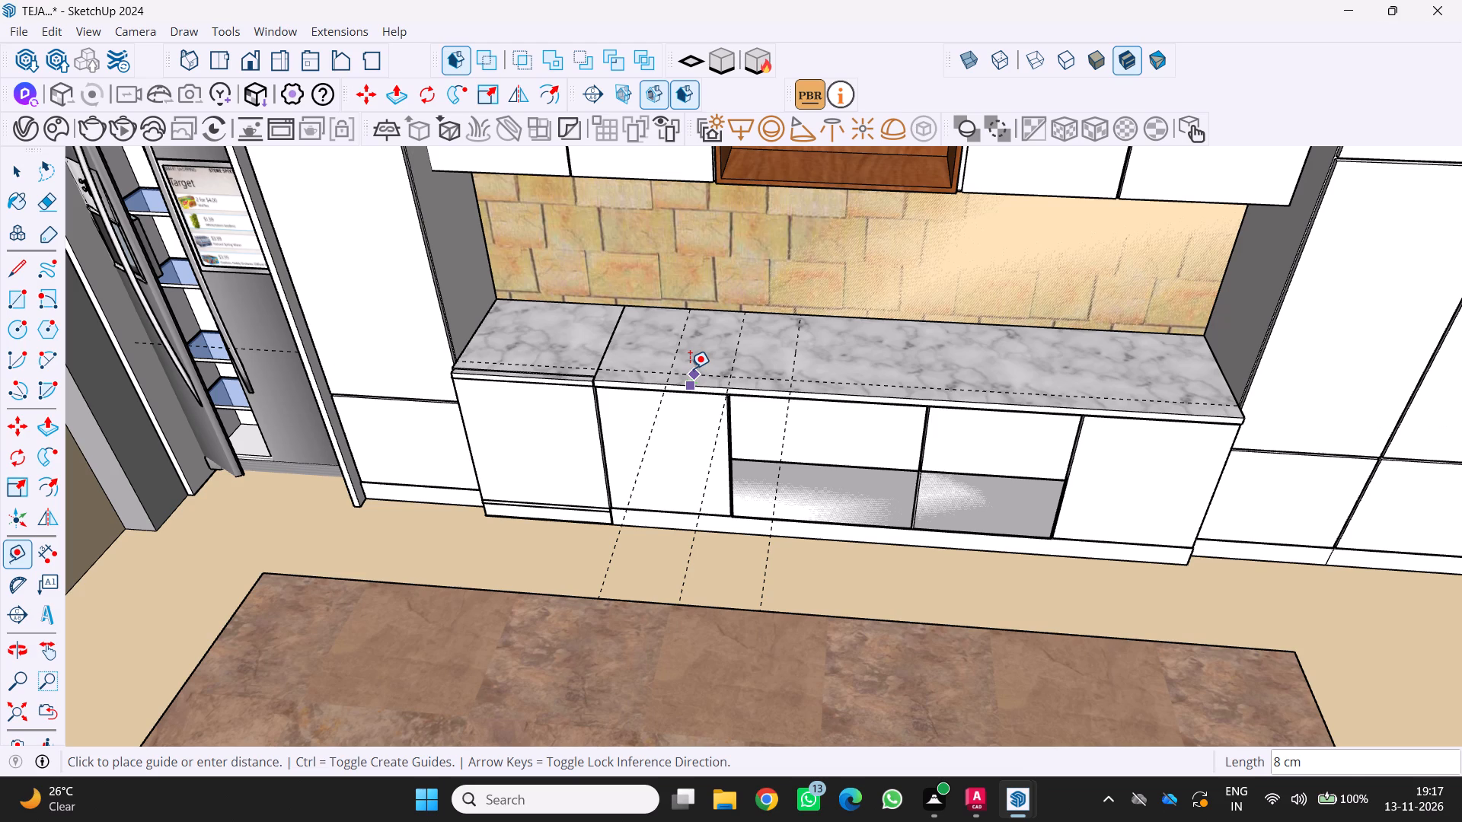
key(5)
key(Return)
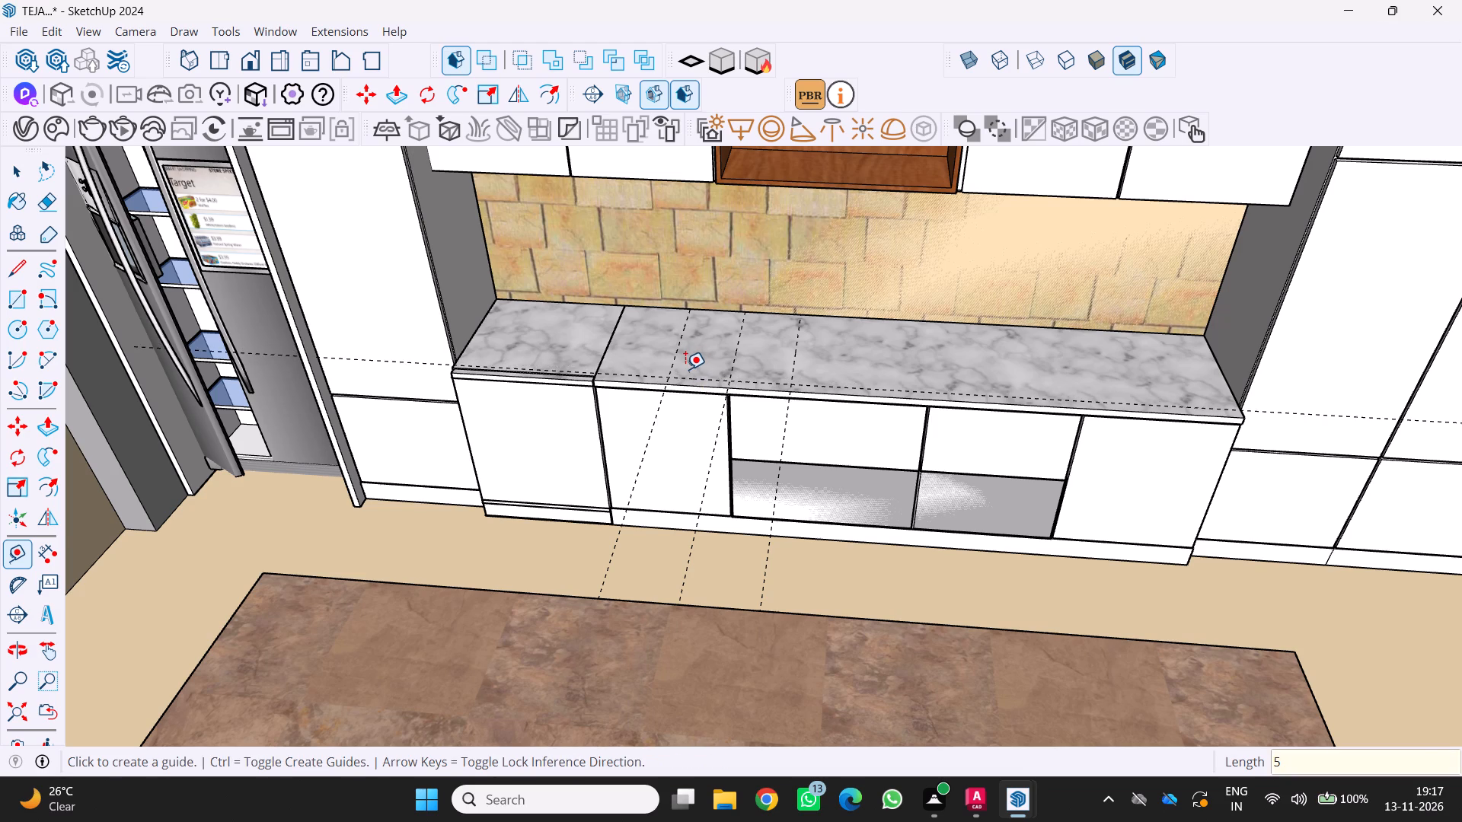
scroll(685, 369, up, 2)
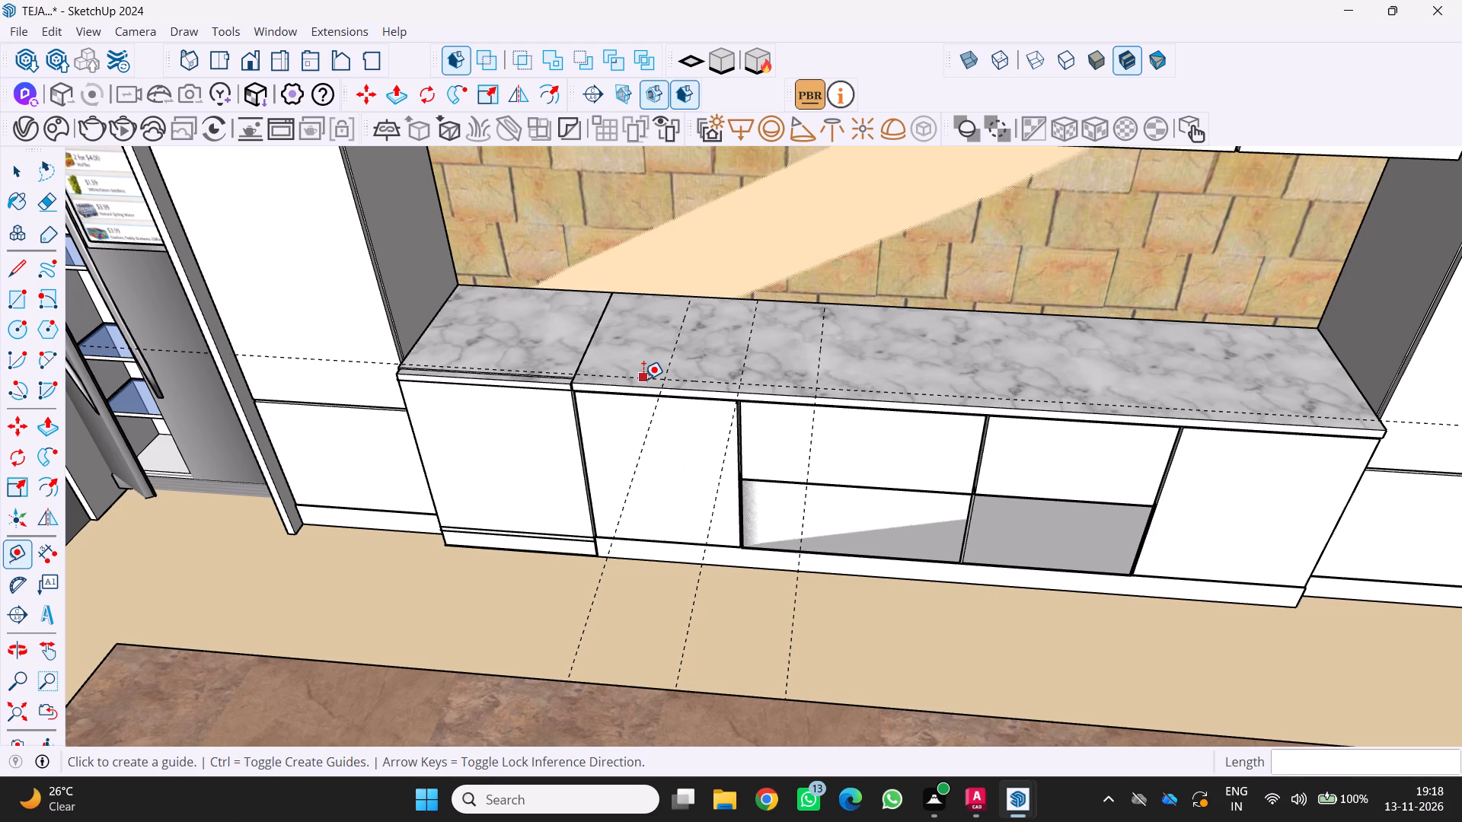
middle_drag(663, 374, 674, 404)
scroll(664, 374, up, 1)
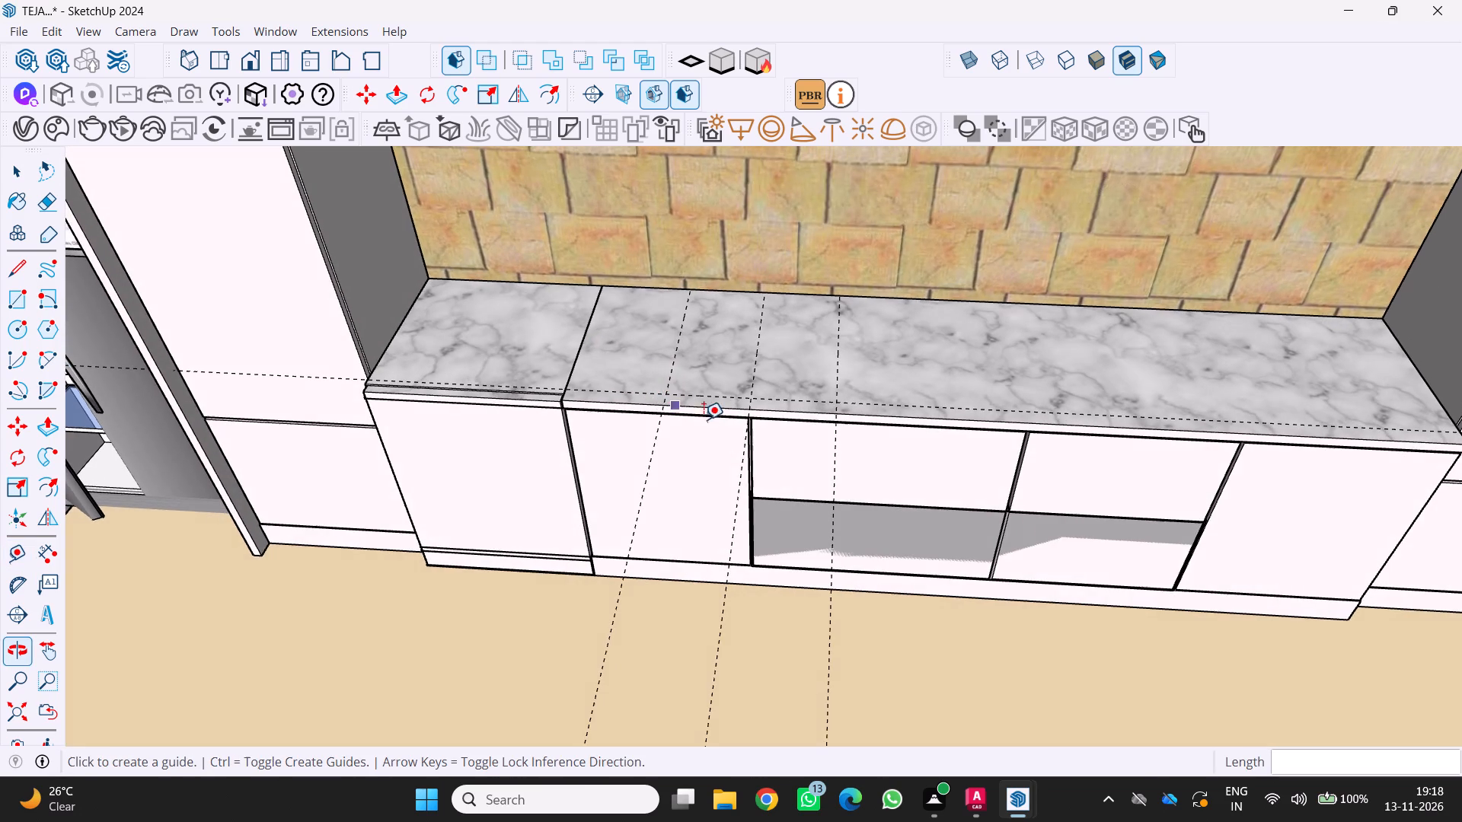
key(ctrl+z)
Add a lengthwise guide on the countertop, offset 8 cm inward from its front edge.
click(712, 404)
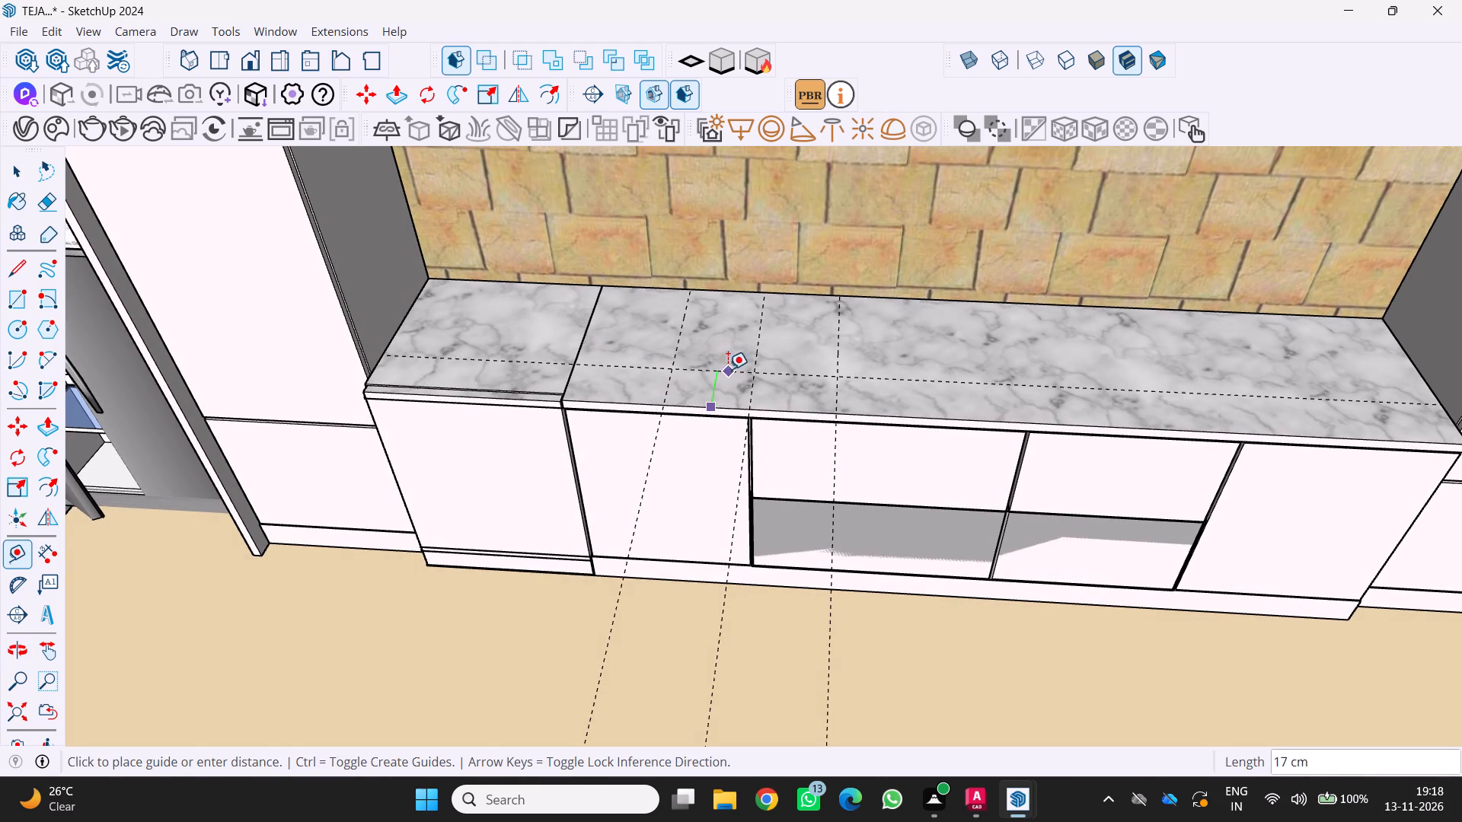
key(8)
key(Return)
Add another lengthwise guide on the countertop, offset 40 cm from the front guide toward the backsplash.
middle_drag(727, 401, 725, 402)
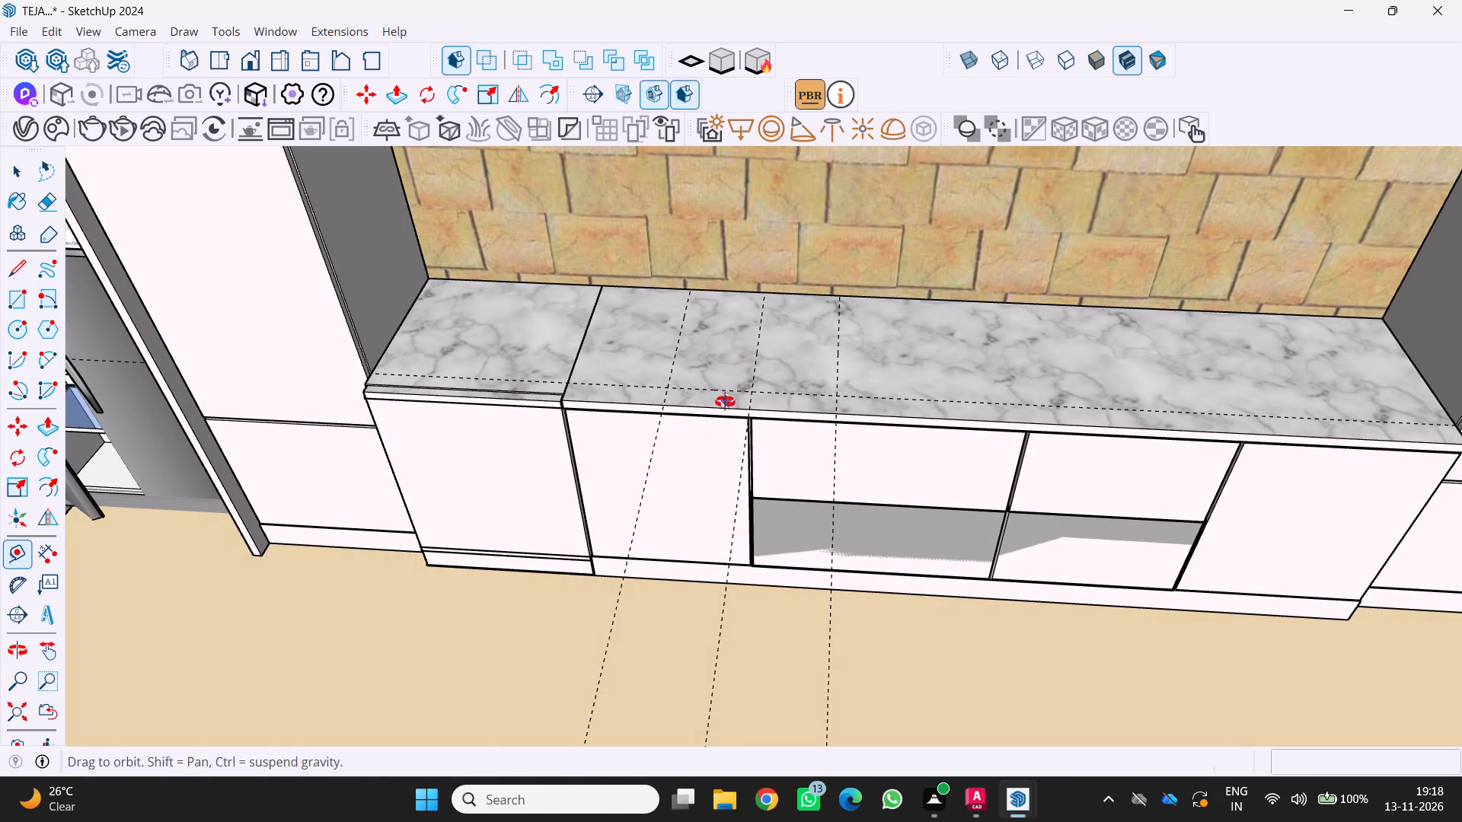
middle_drag(725, 402, 688, 415)
middle_drag(672, 394, 693, 320)
scroll(672, 394, up, 1)
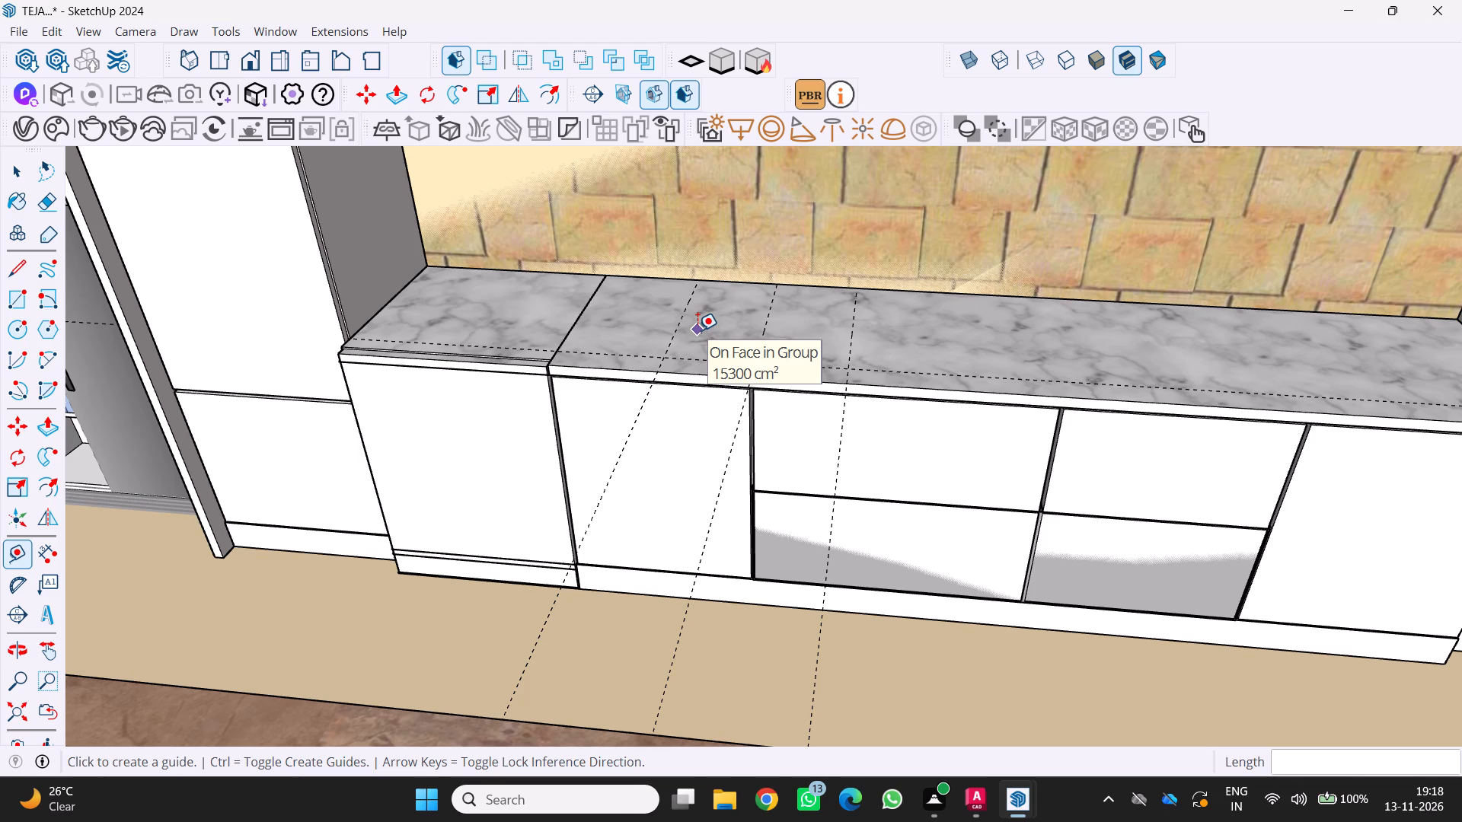
middle_drag(728, 330, 726, 362)
scroll(710, 374, up, 2)
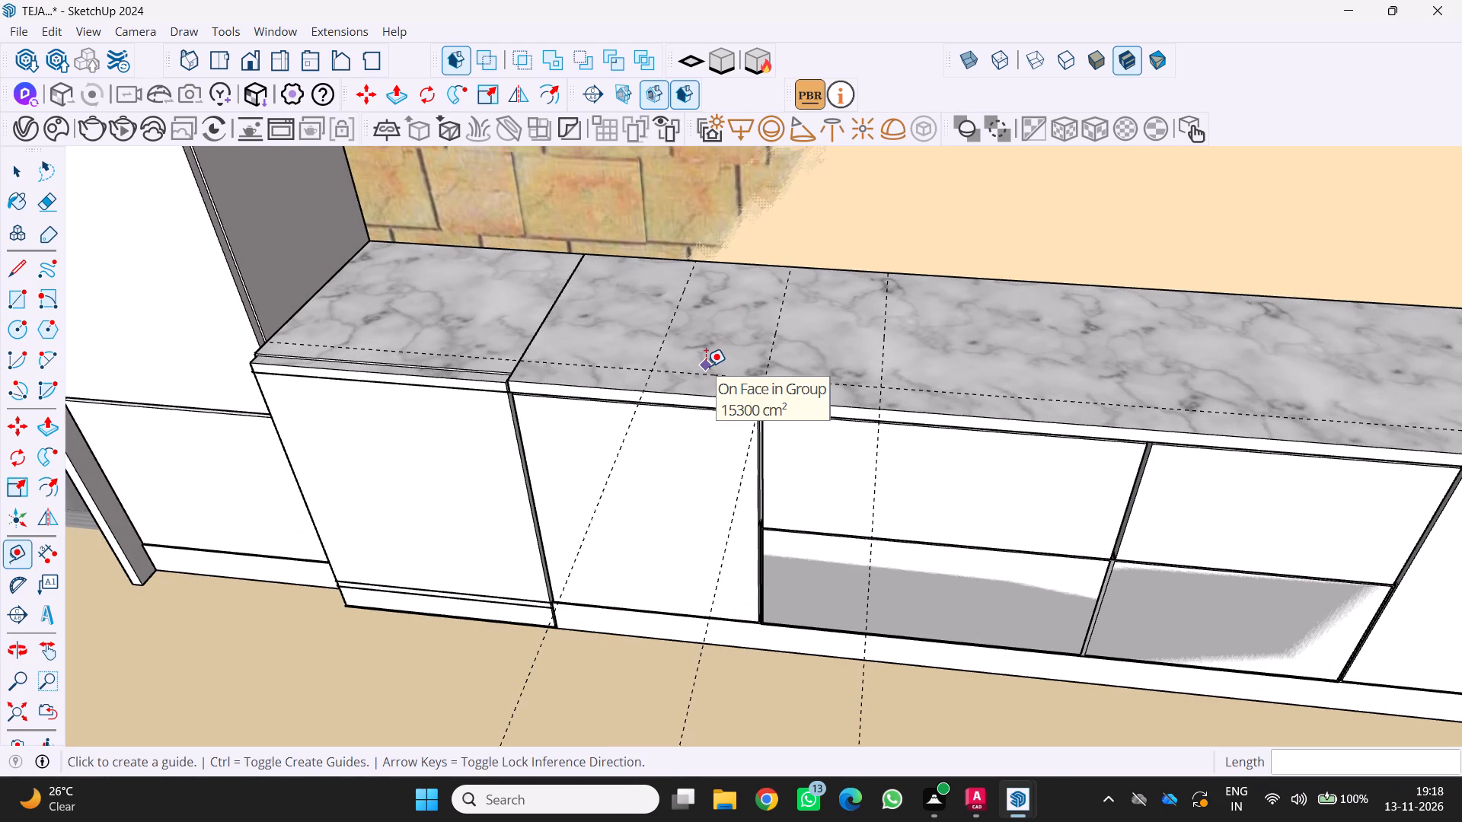
key(t)
click(717, 371)
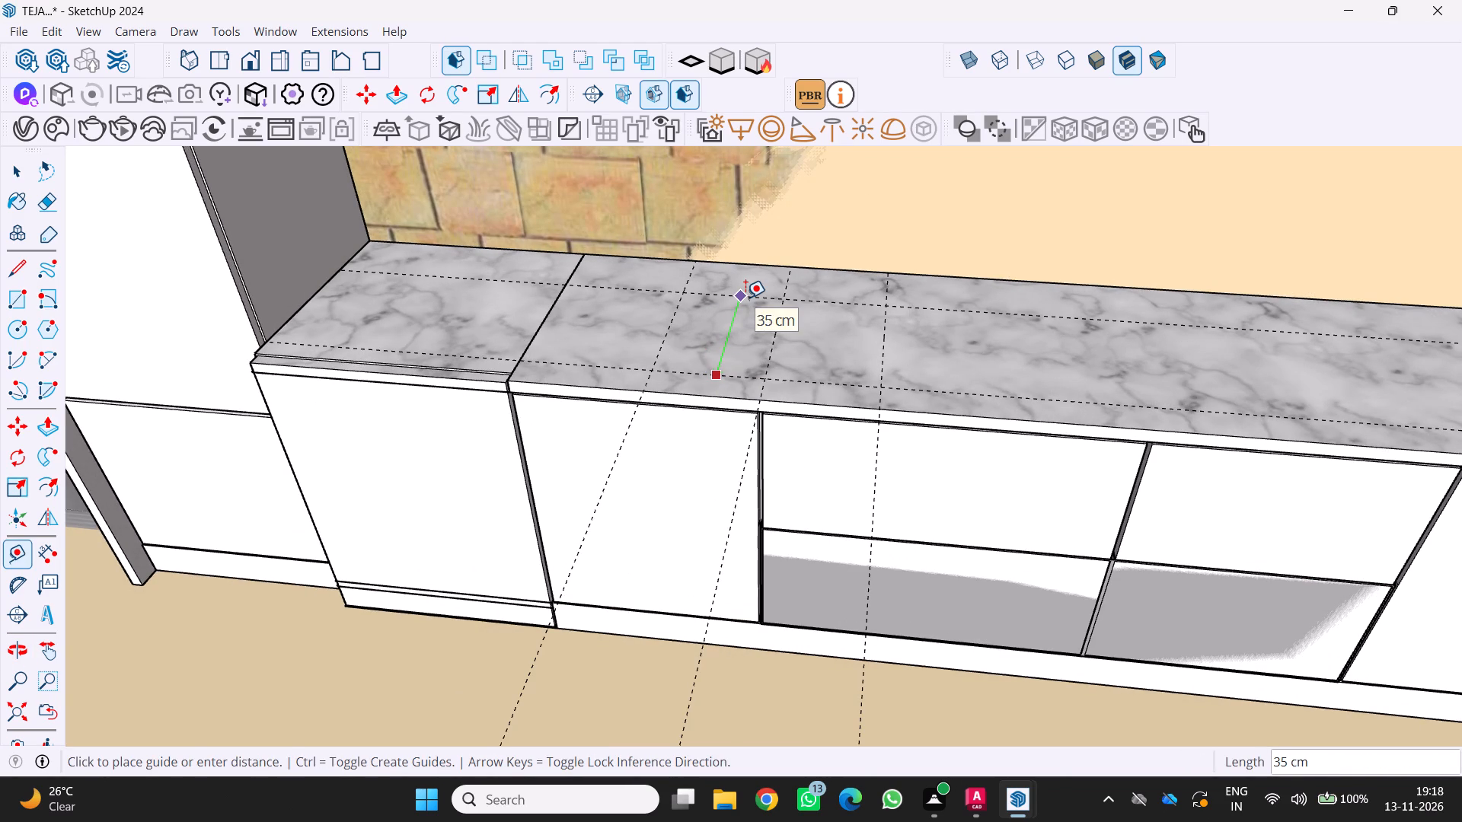
text(40)
key(Return)
Draw a 50 by 40 cm rectangle on the countertop between the outer crosswise guides and the two lengthwise guides.
scroll(732, 334, down, 1)
middle_drag(732, 334, 726, 249)
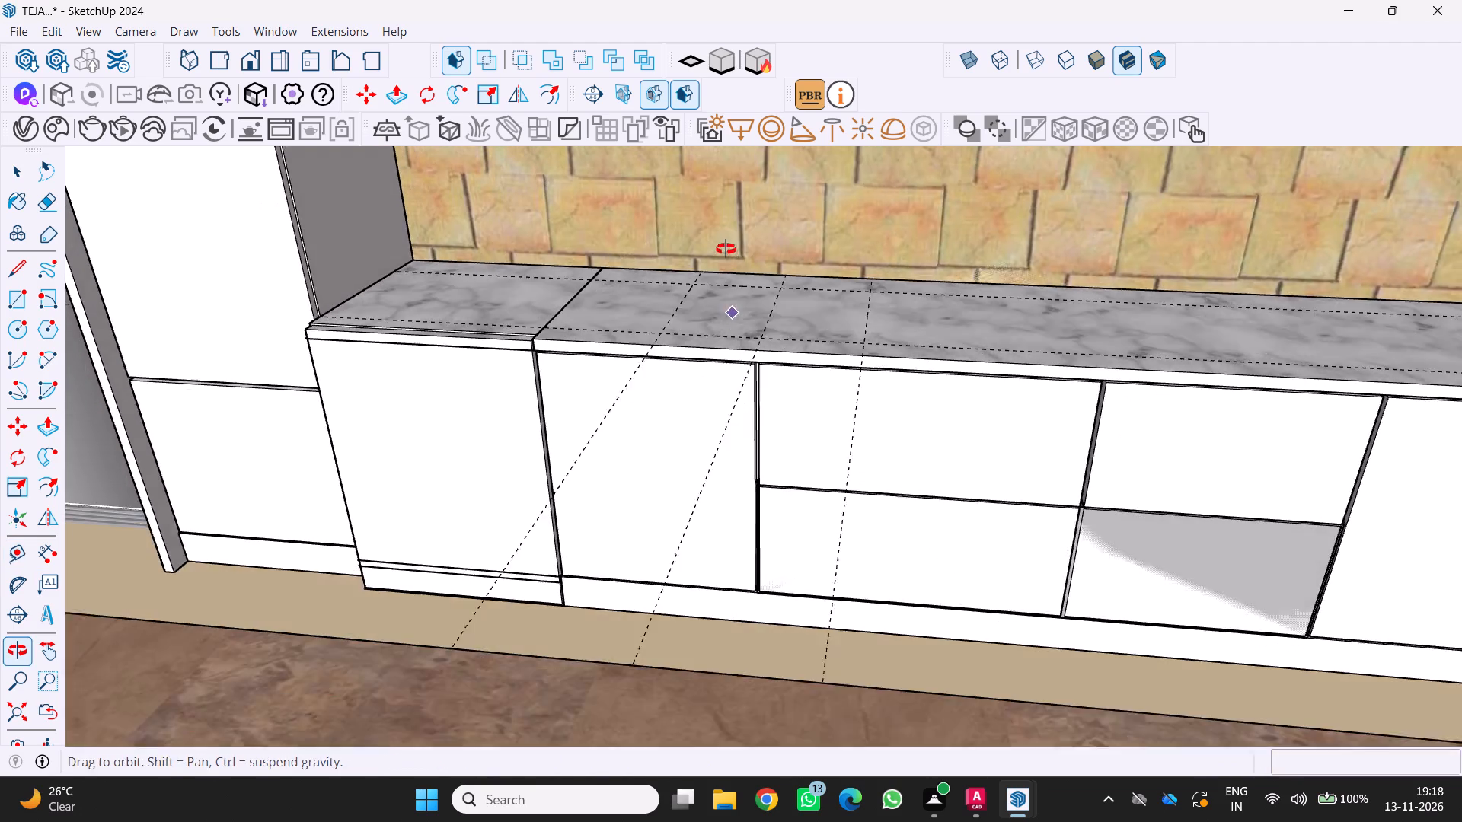
middle_drag(726, 249, 725, 249)
scroll(666, 288, up, 3)
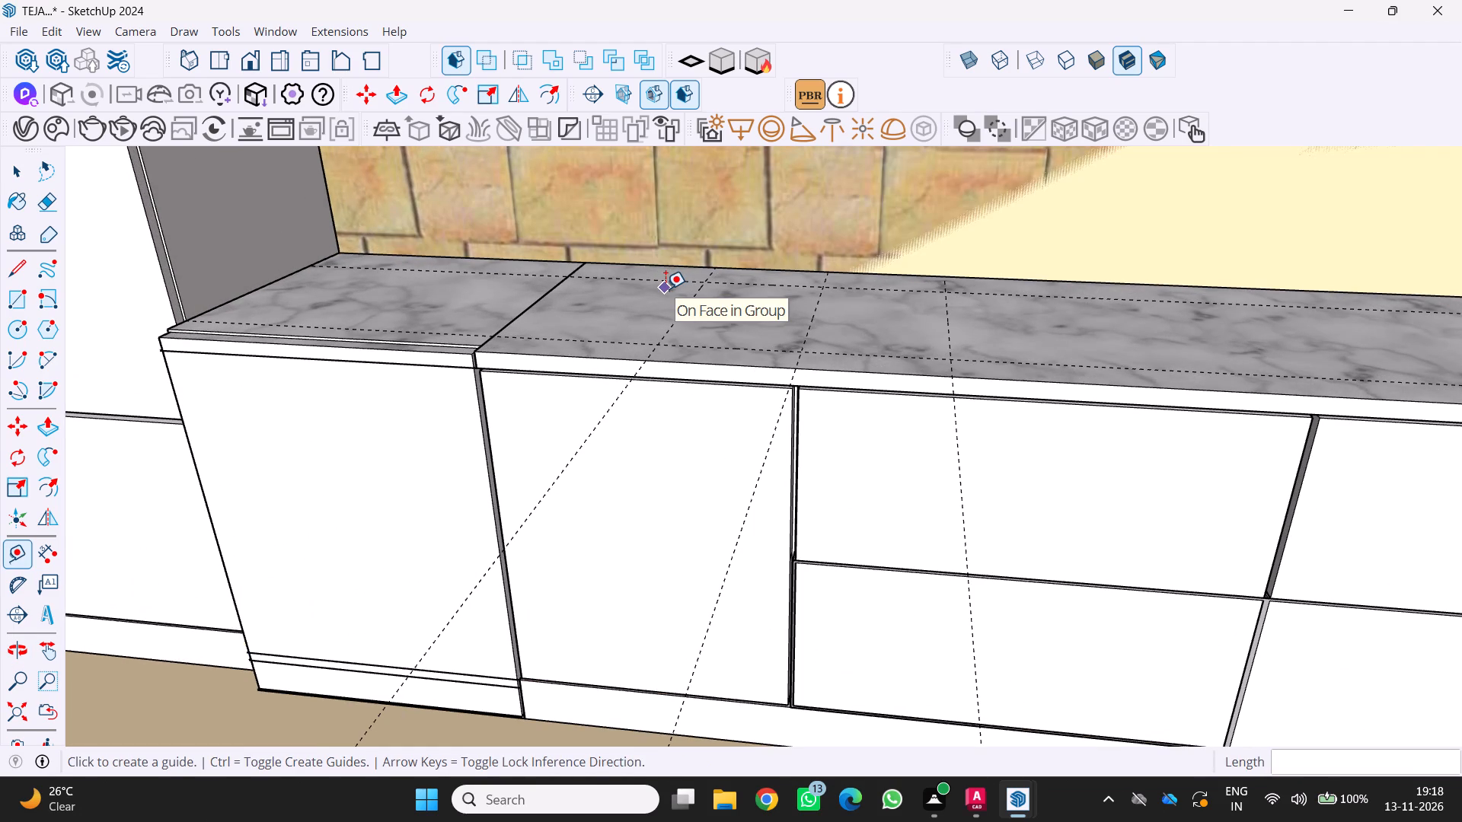
middle_drag(682, 288, 673, 340)
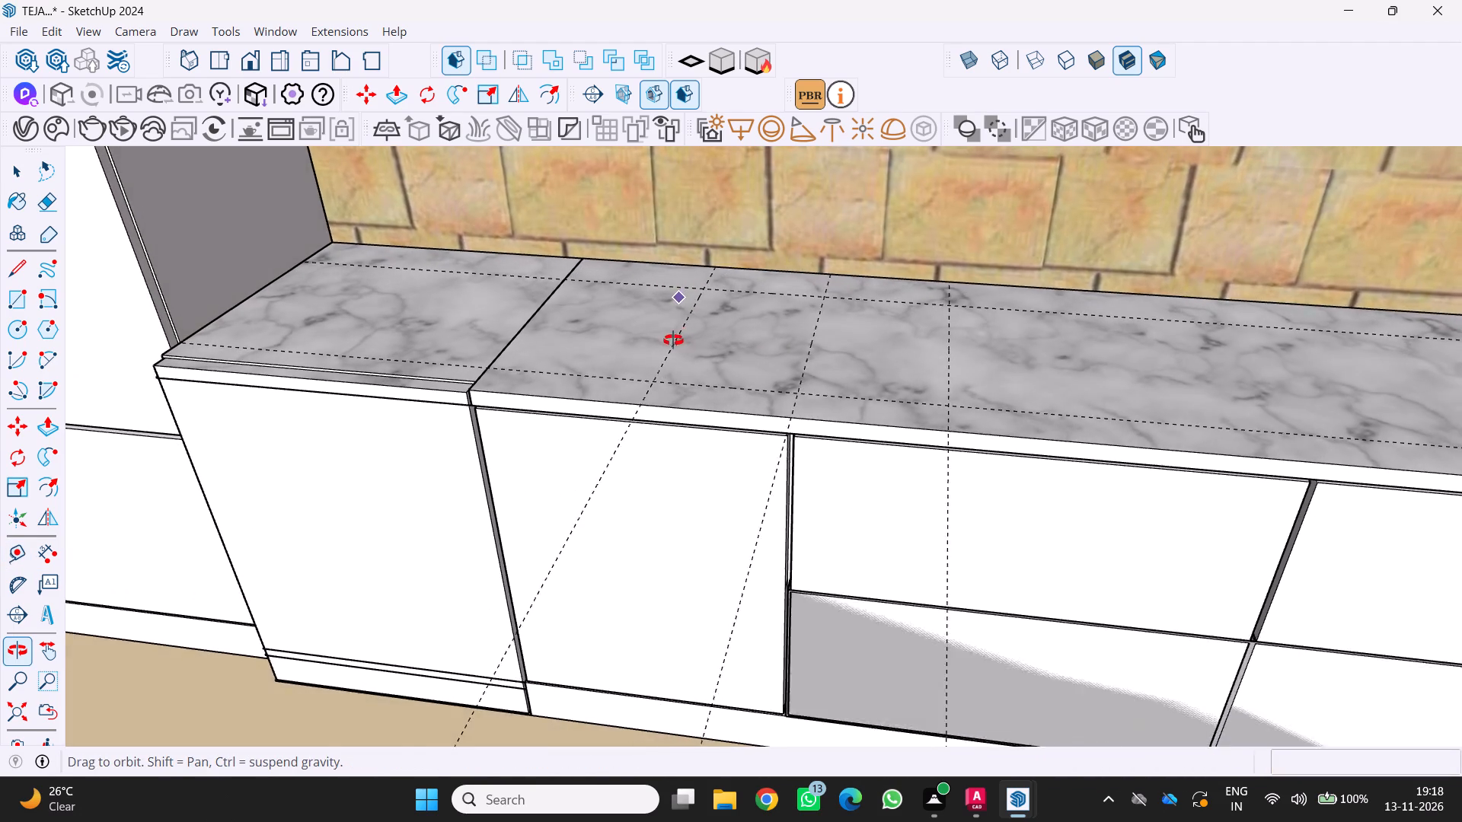
middle_drag(673, 340, 672, 341)
scroll(672, 341, up, 1)
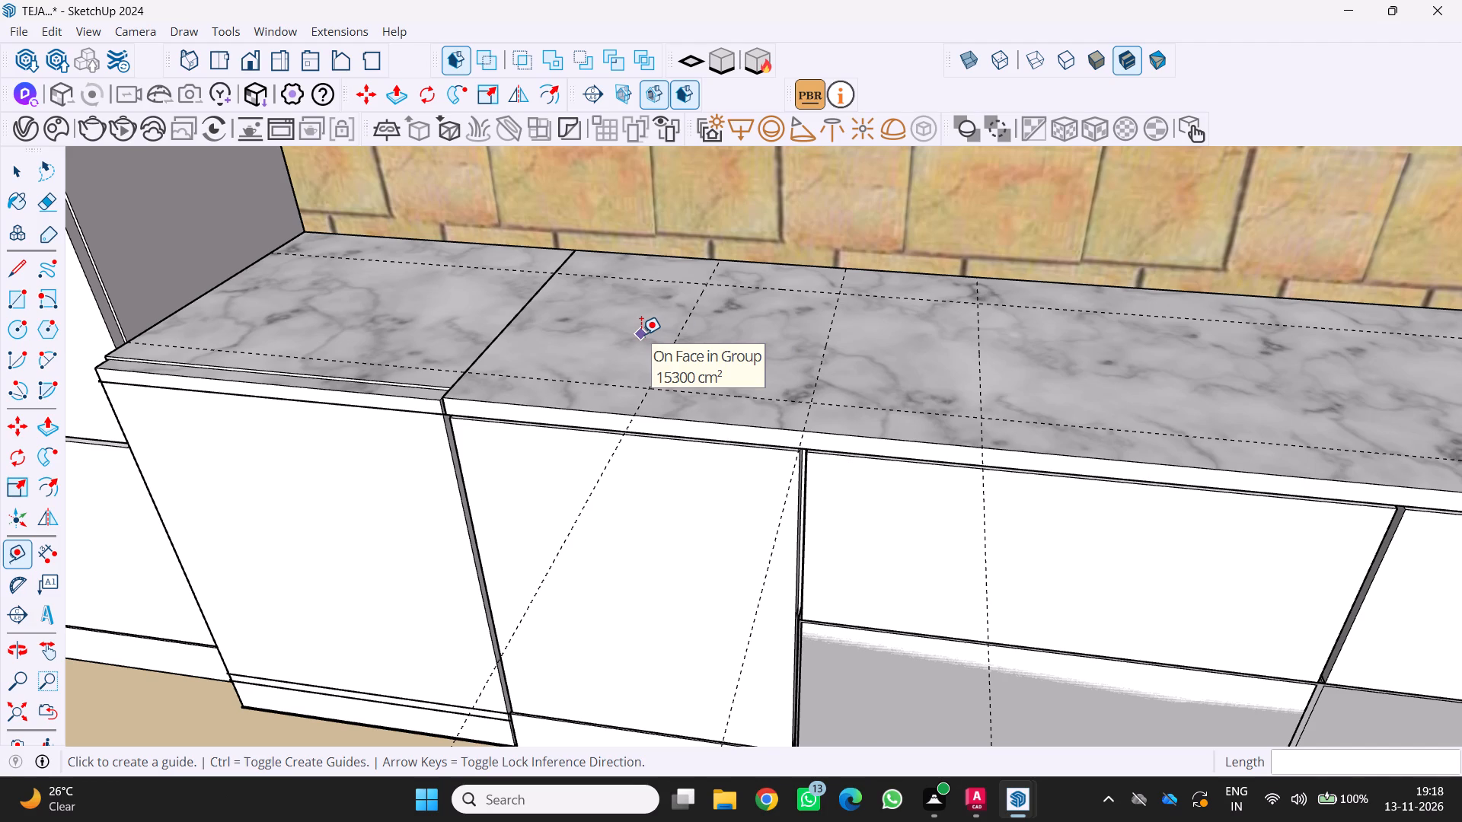
key(r)
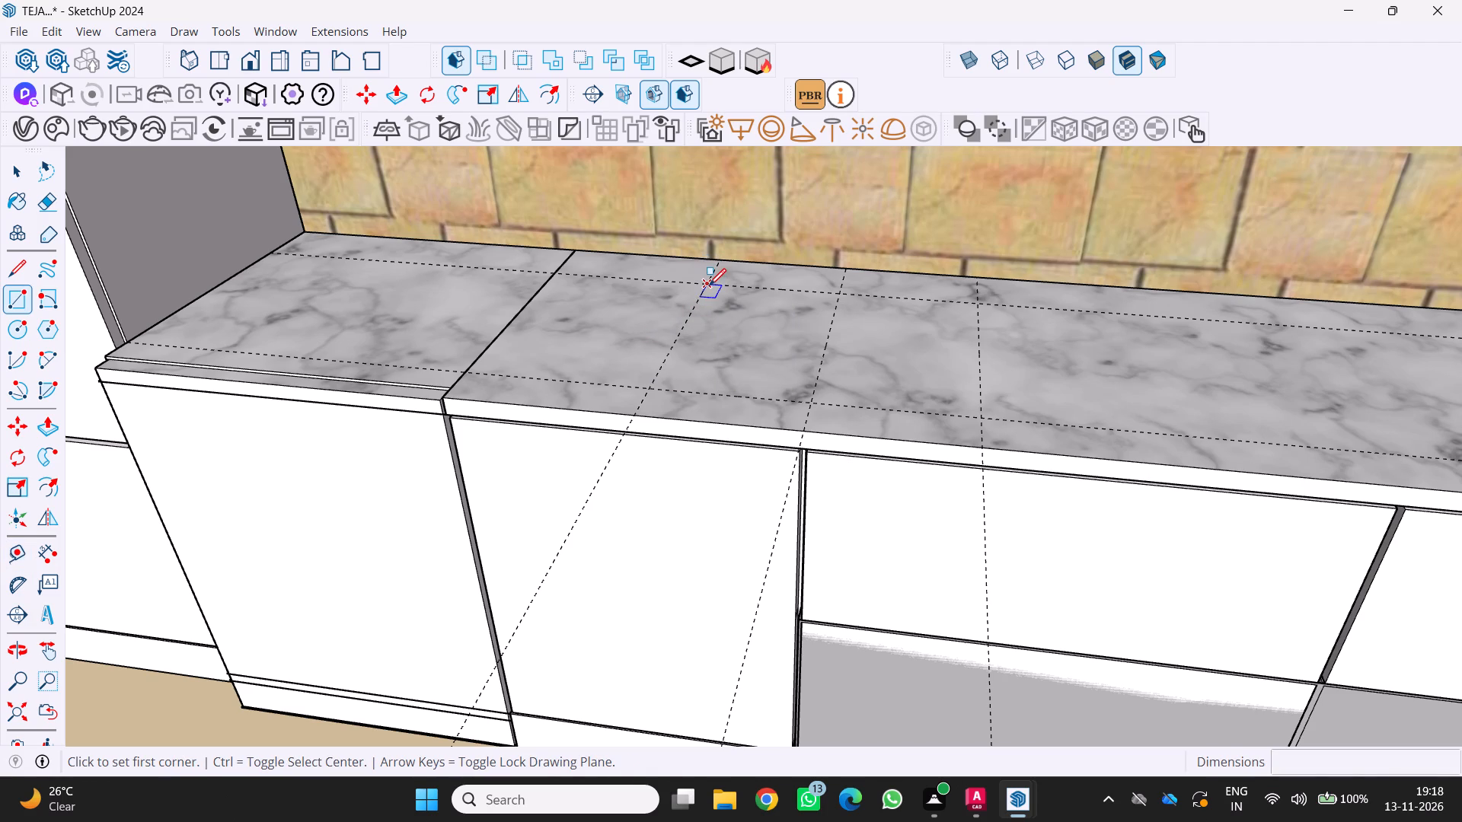
click(709, 285)
click(977, 418)
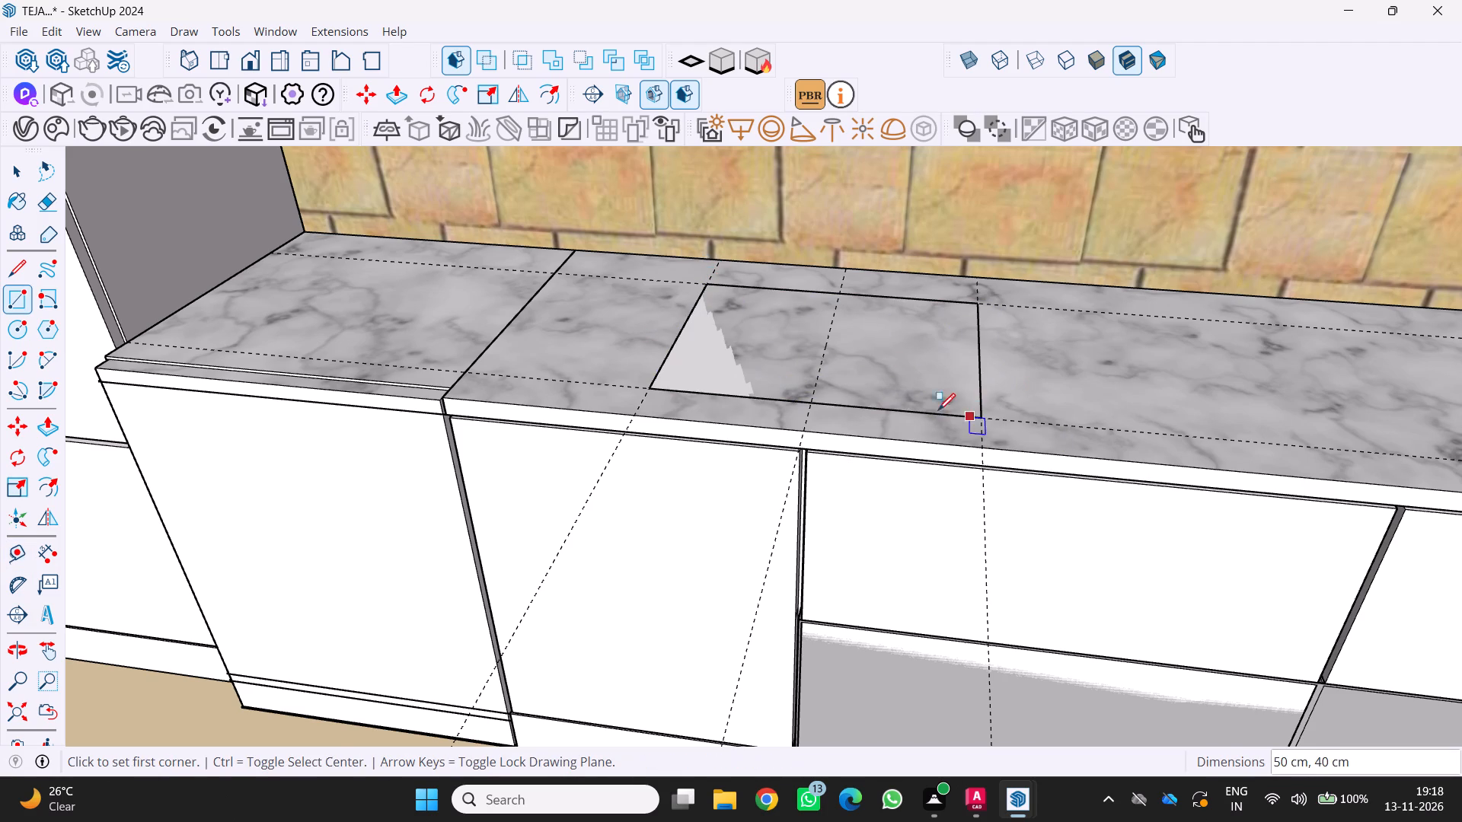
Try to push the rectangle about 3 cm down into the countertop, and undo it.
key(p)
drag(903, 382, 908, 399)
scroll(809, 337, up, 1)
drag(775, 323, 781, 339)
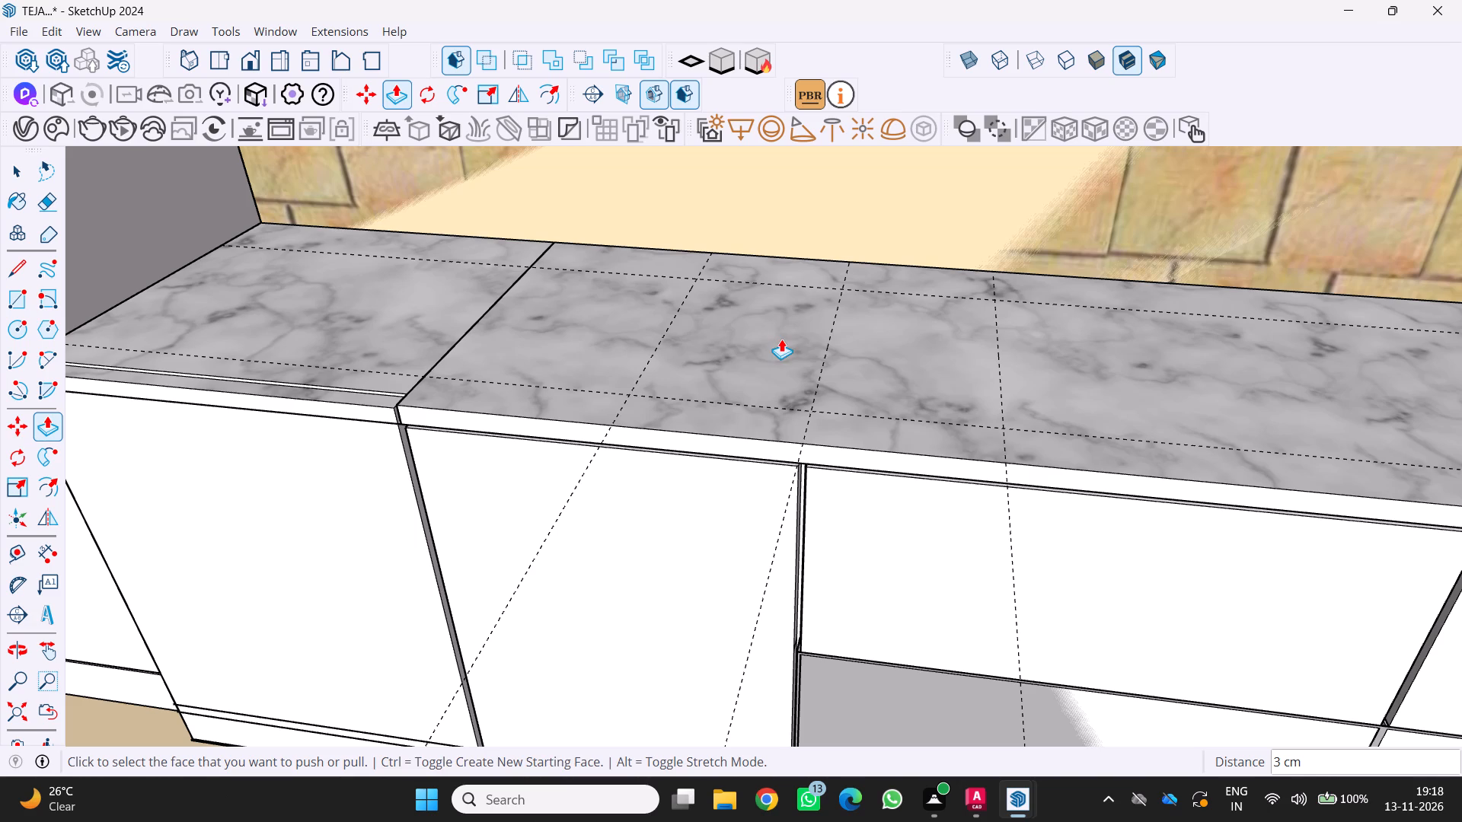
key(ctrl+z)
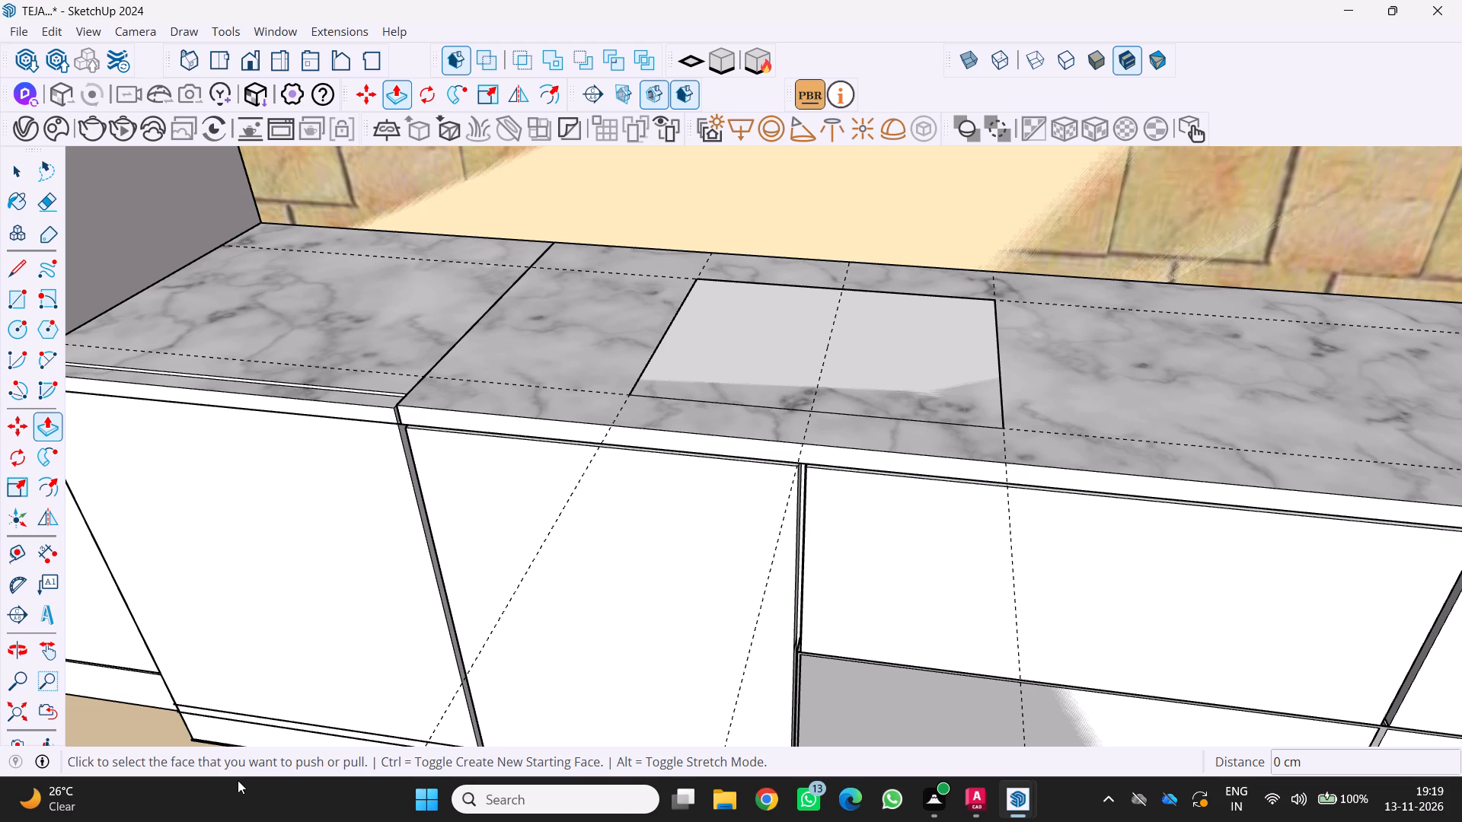
Select the rectangle's face and push it about 2 cm down into the countertop.
scroll(1168, 198, down, 6)
middle_drag(1056, 269, 1034, 298)
middle_click(1034, 298)
scroll(1001, 319, up, 2)
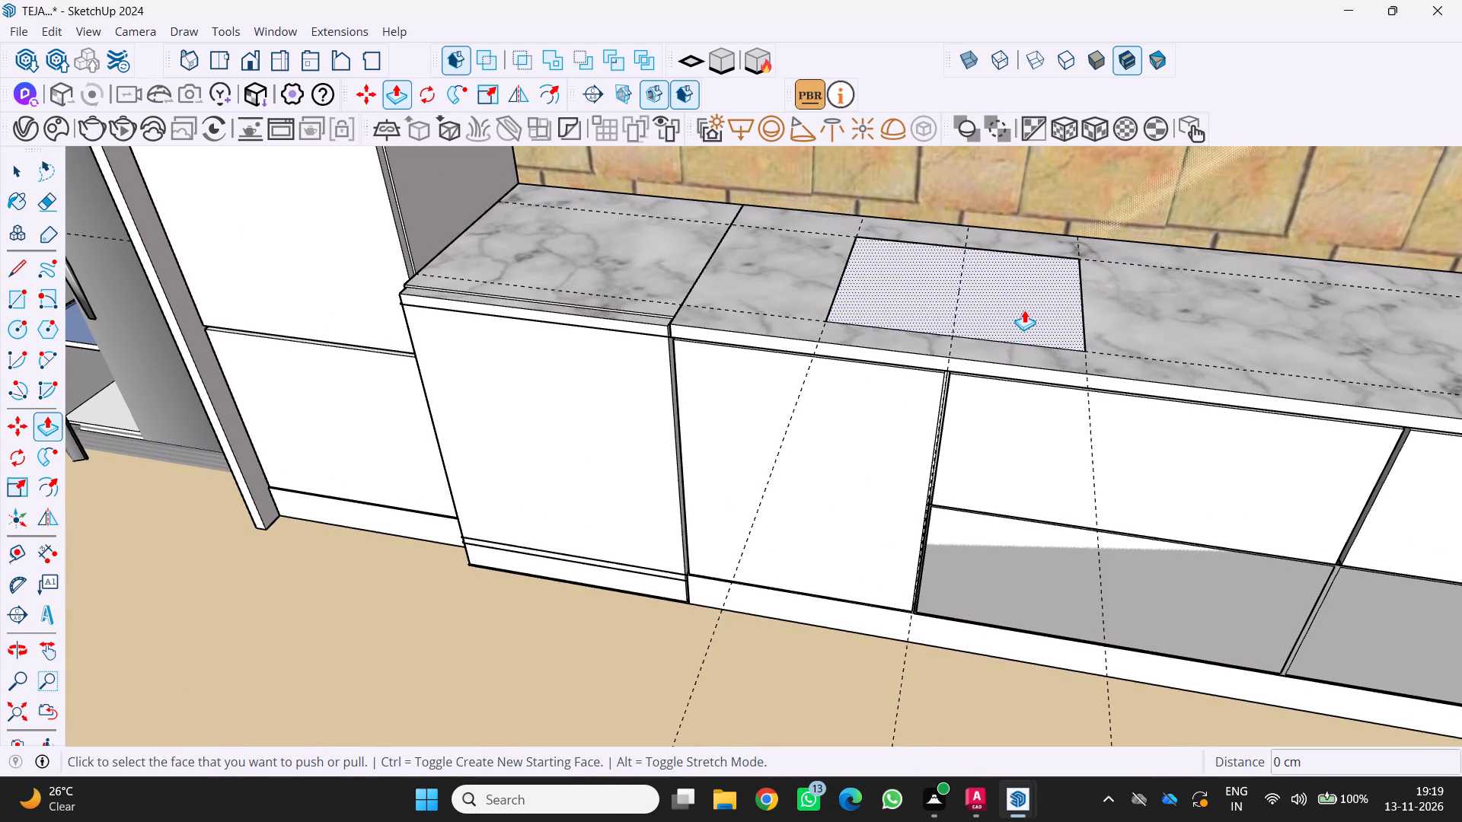
click(1024, 310)
key(Escape)
key(space)
click(1014, 298)
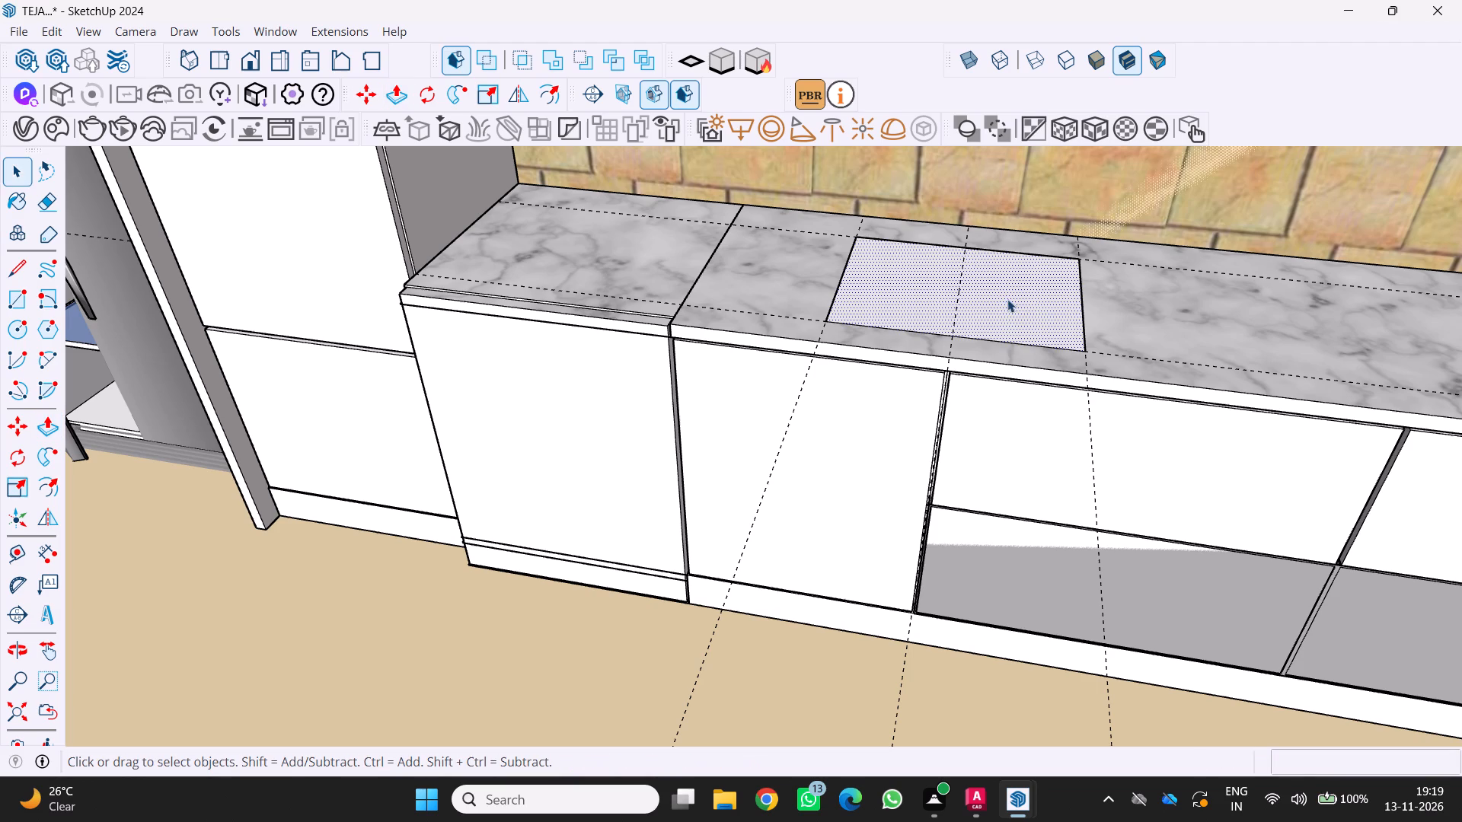
key(p)
drag(1007, 299, 1007, 307)
Draw a new 50 by 40 cm rectangle on the countertop surface between the same guide intersections.
scroll(1001, 270, down, 1)
middle_drag(973, 267, 927, 231)
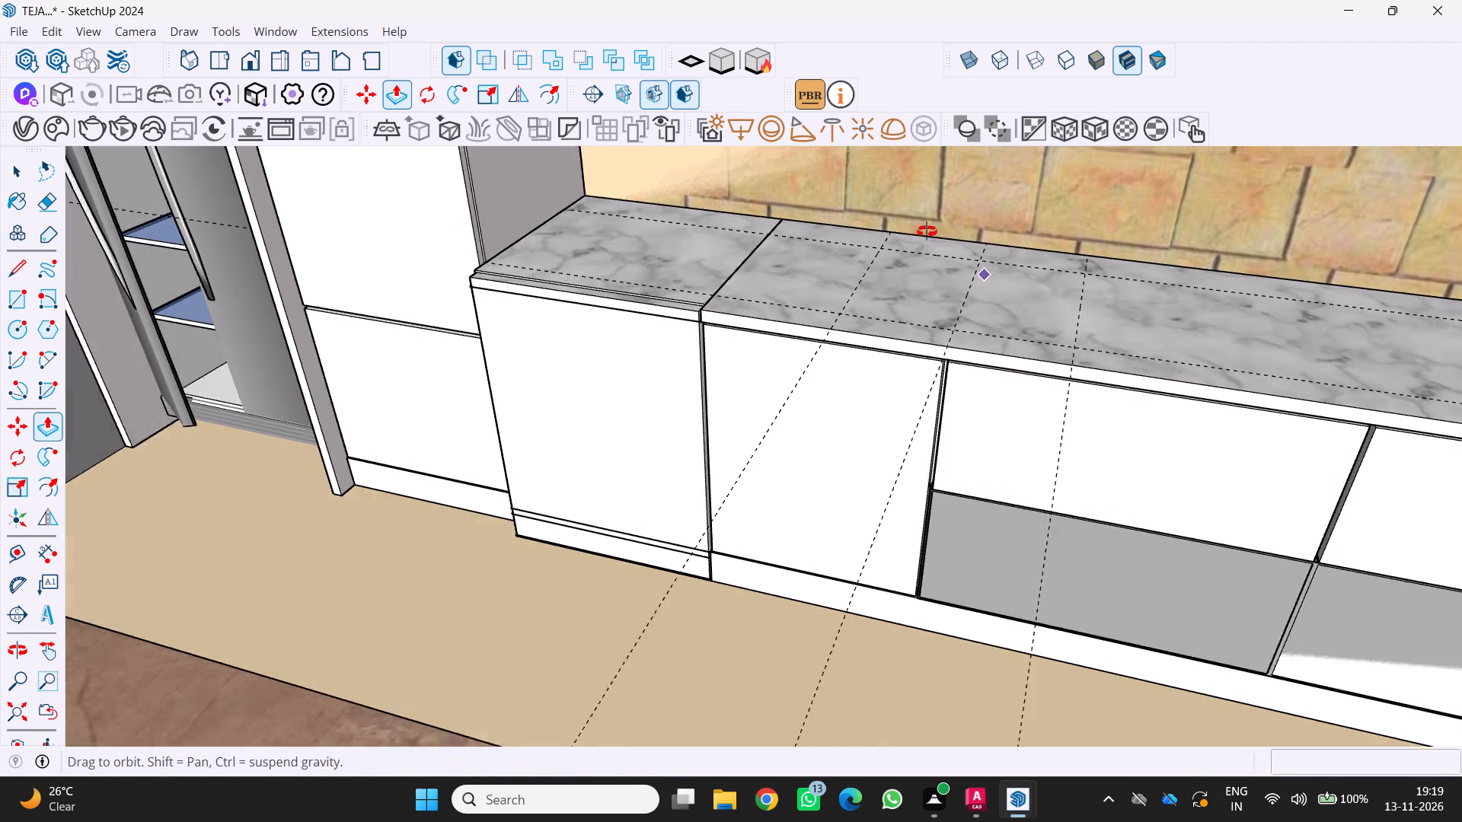
middle_drag(927, 231, 909, 215)
scroll(949, 259, up, 3)
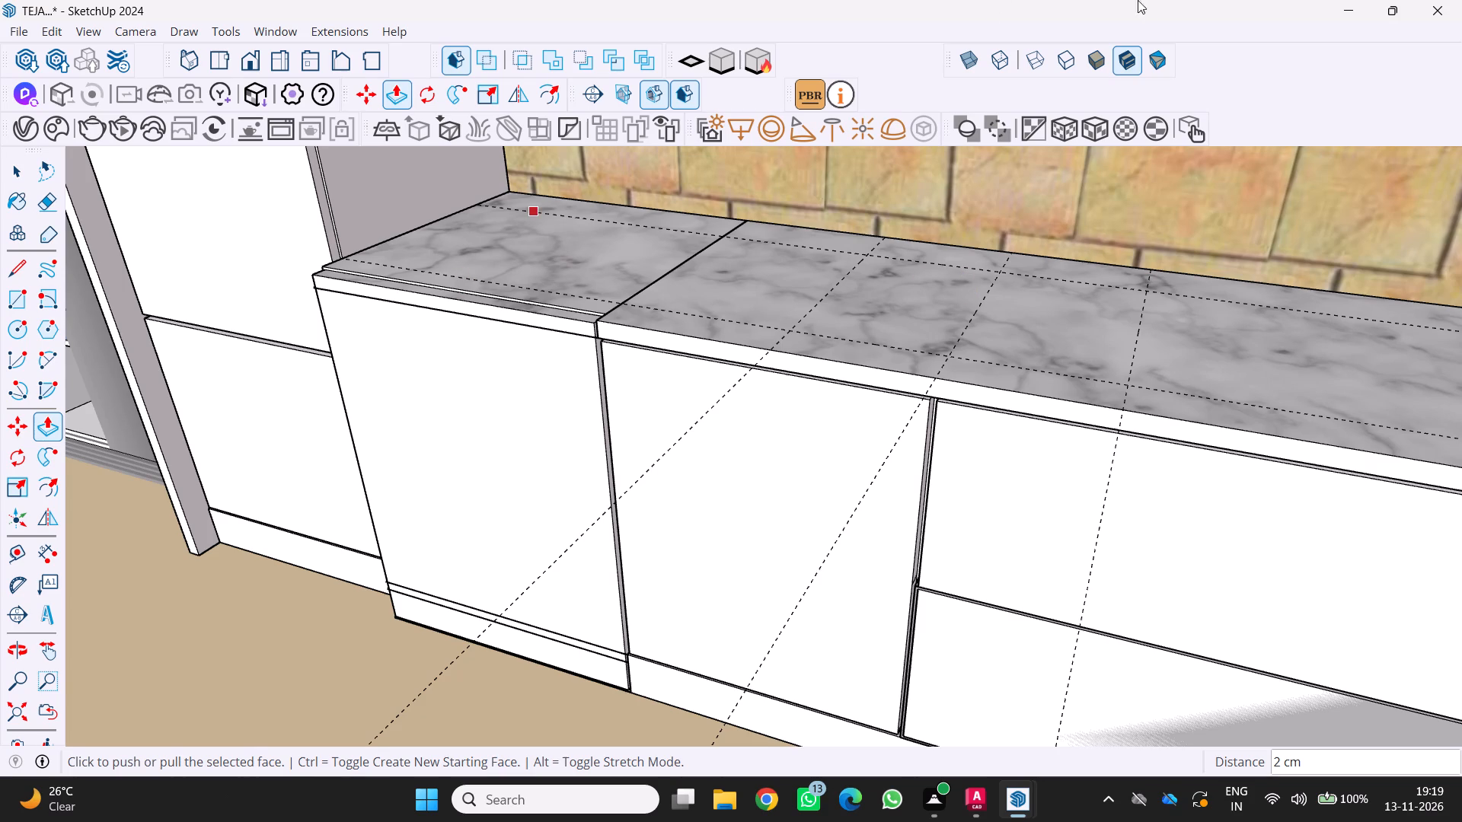
scroll(1151, 365, down, 4)
scroll(988, 298, up, 1)
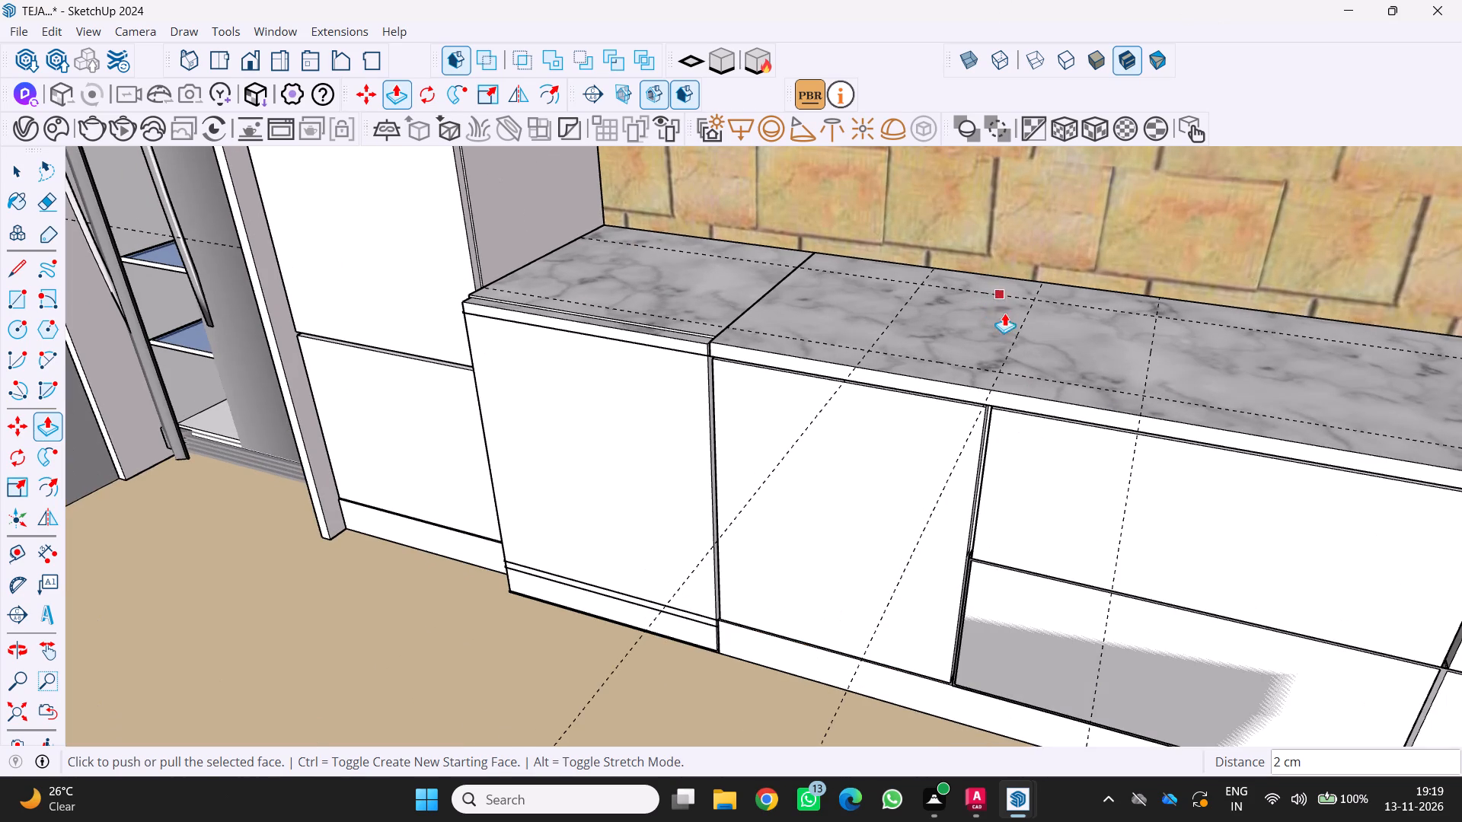
key(r)
click(929, 282)
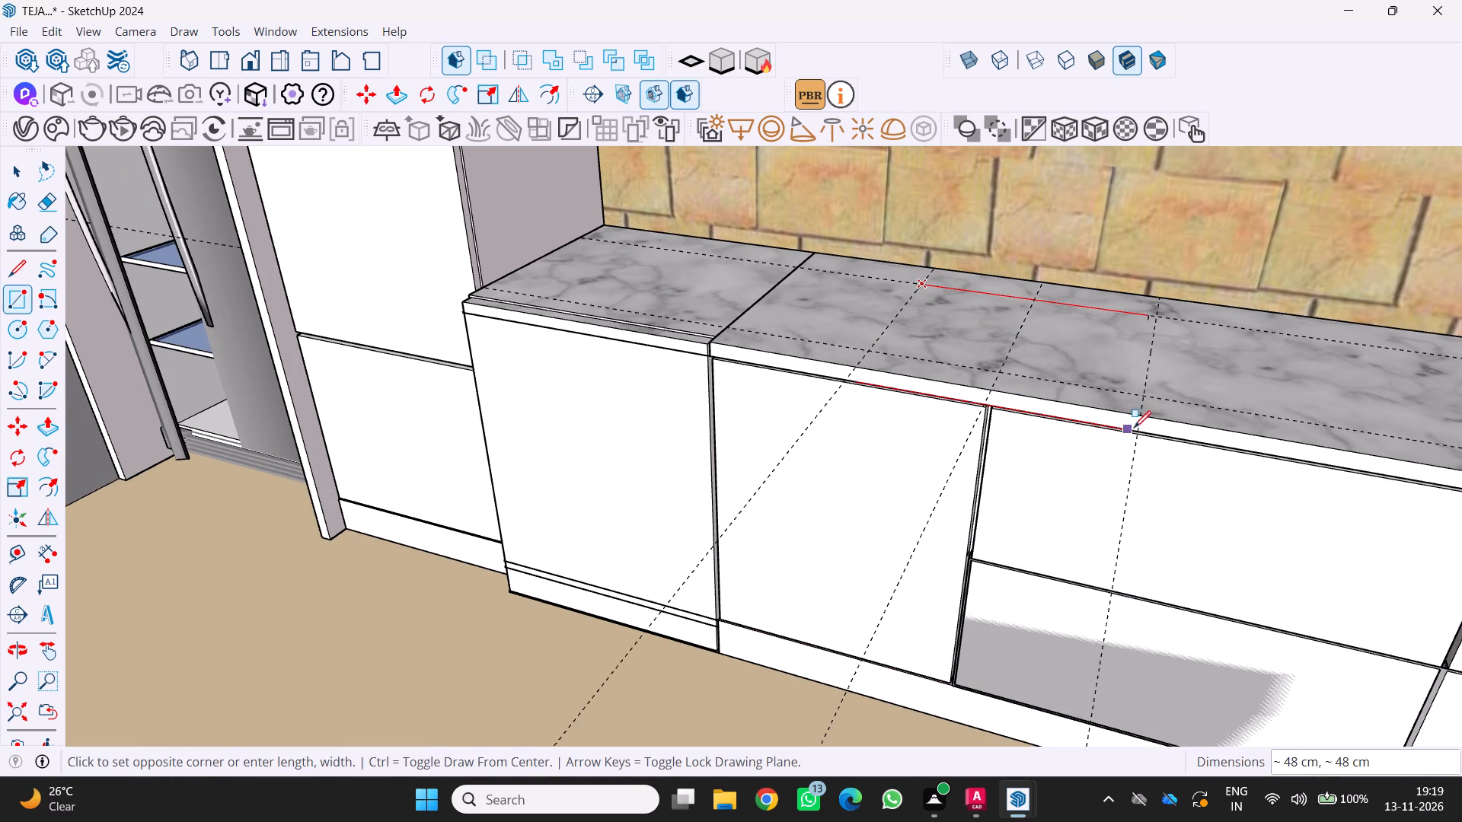
click(1139, 397)
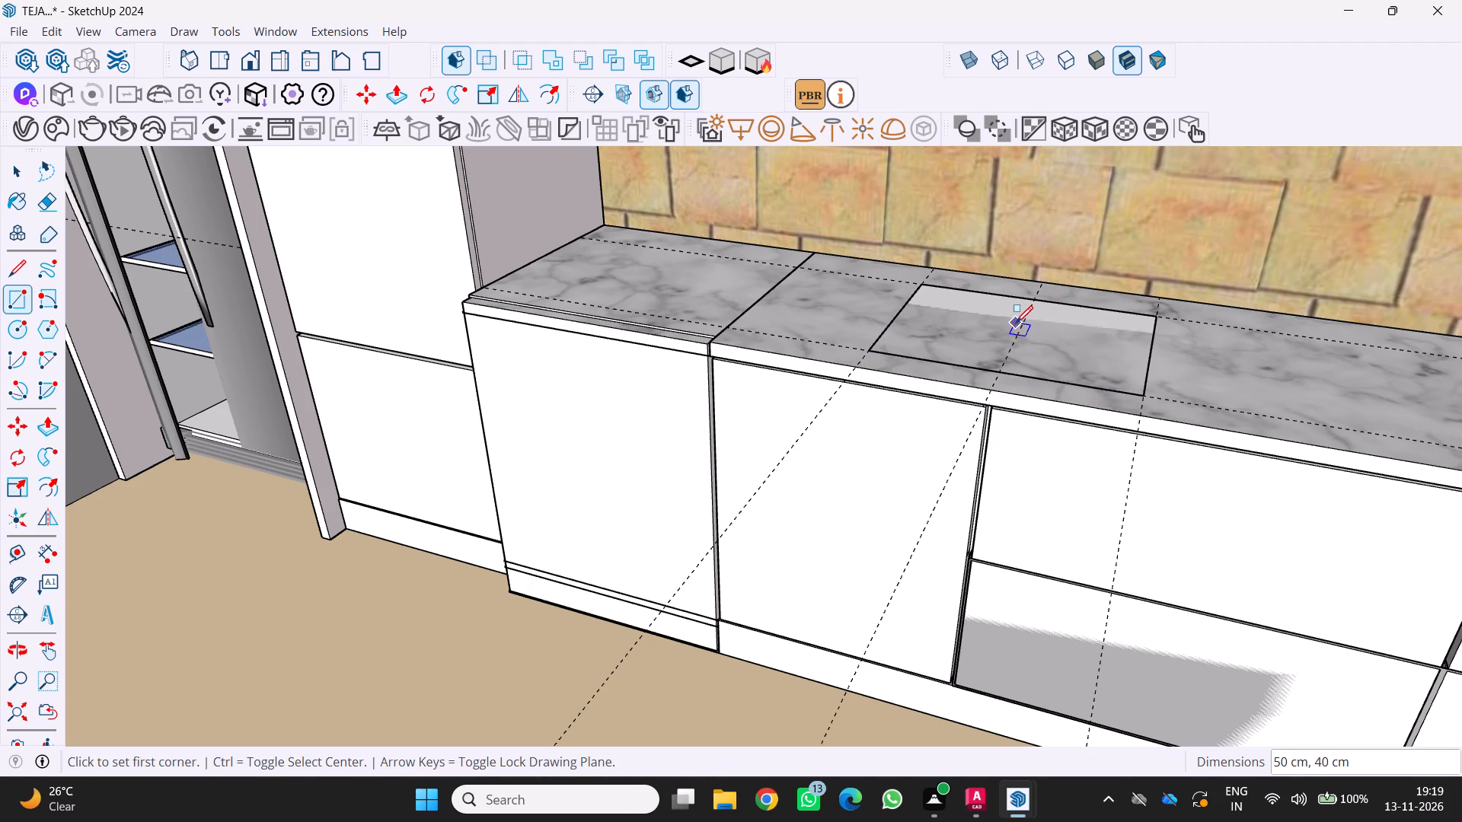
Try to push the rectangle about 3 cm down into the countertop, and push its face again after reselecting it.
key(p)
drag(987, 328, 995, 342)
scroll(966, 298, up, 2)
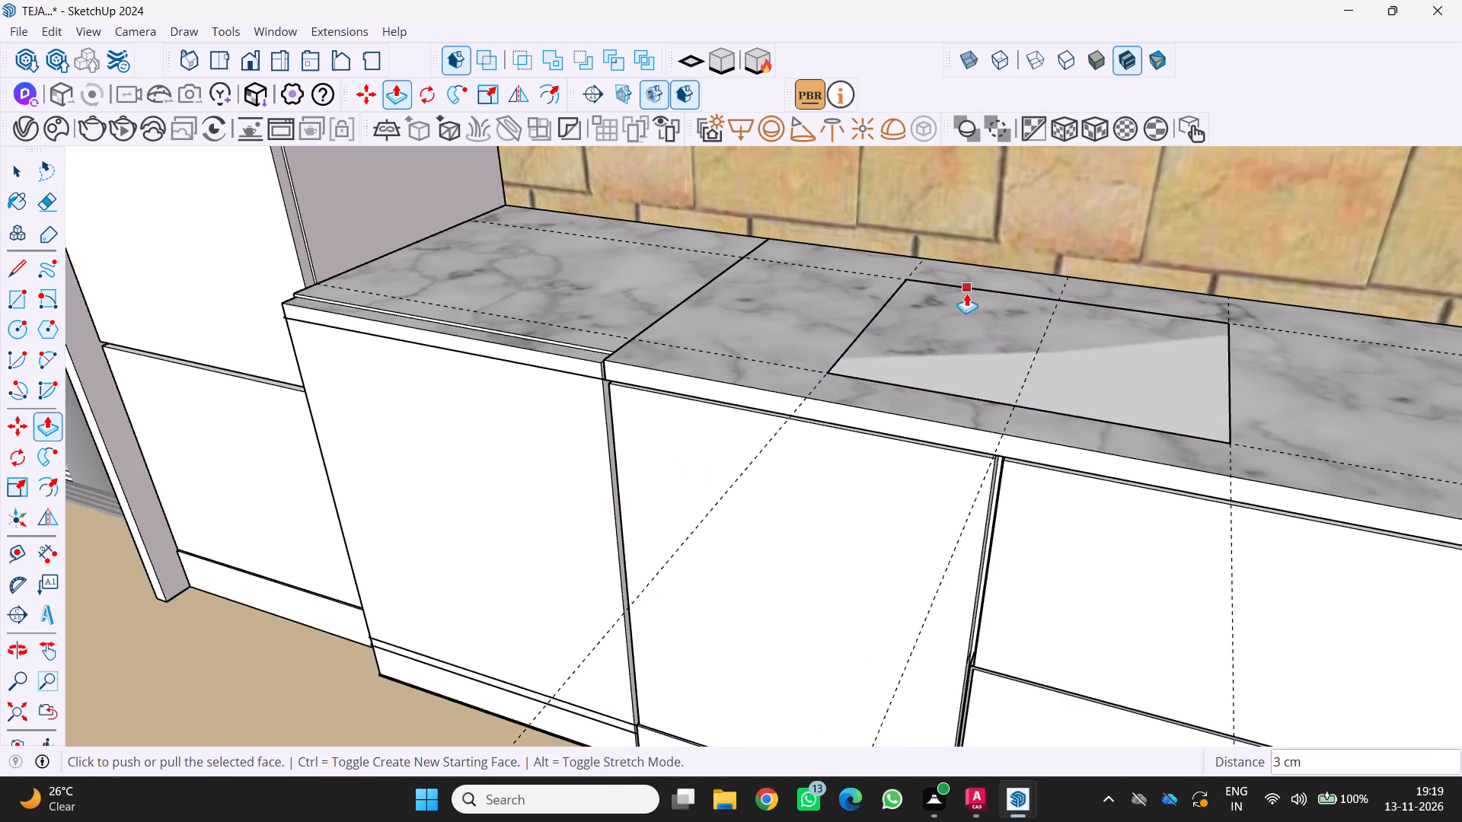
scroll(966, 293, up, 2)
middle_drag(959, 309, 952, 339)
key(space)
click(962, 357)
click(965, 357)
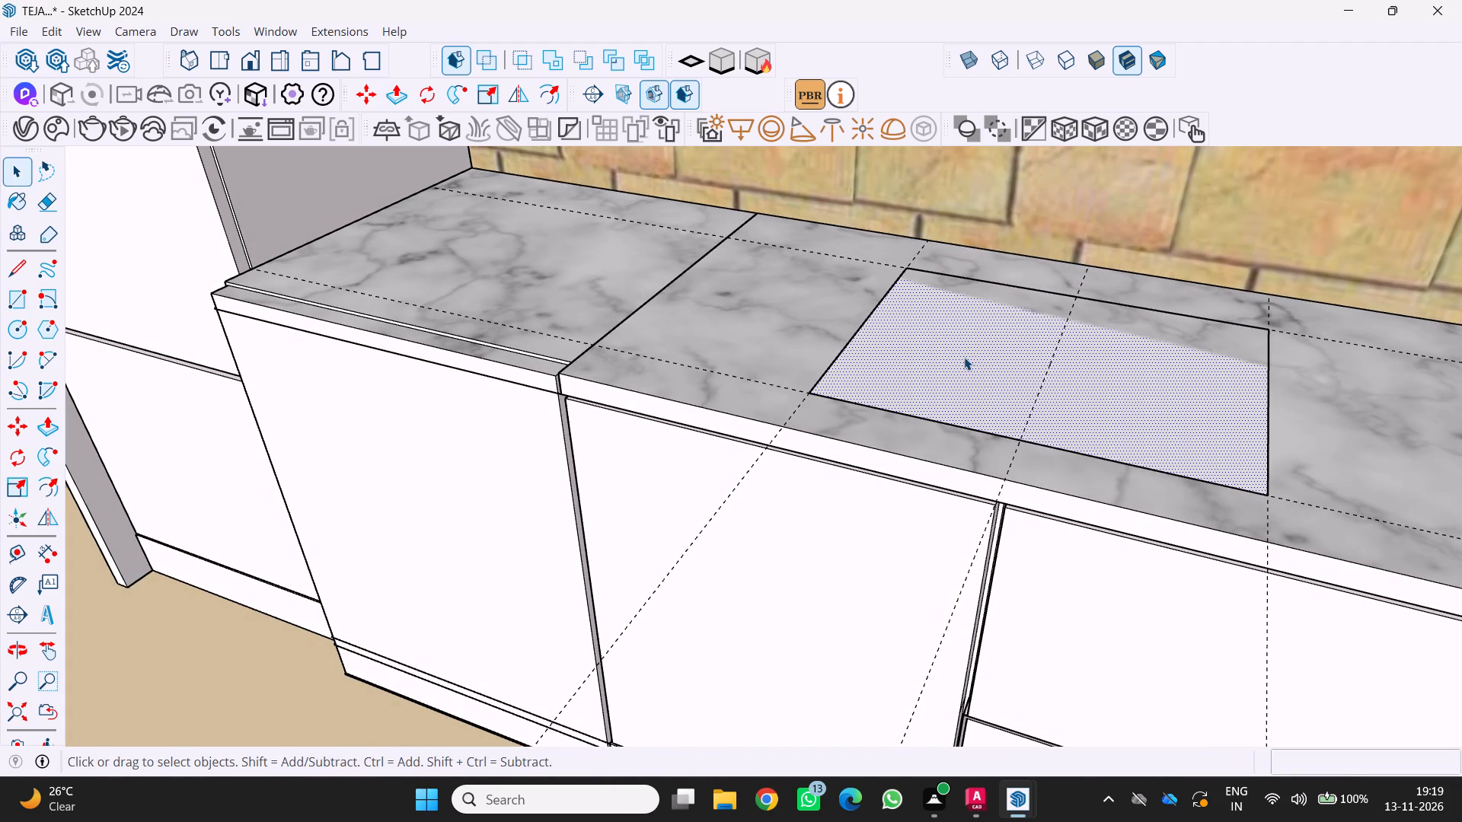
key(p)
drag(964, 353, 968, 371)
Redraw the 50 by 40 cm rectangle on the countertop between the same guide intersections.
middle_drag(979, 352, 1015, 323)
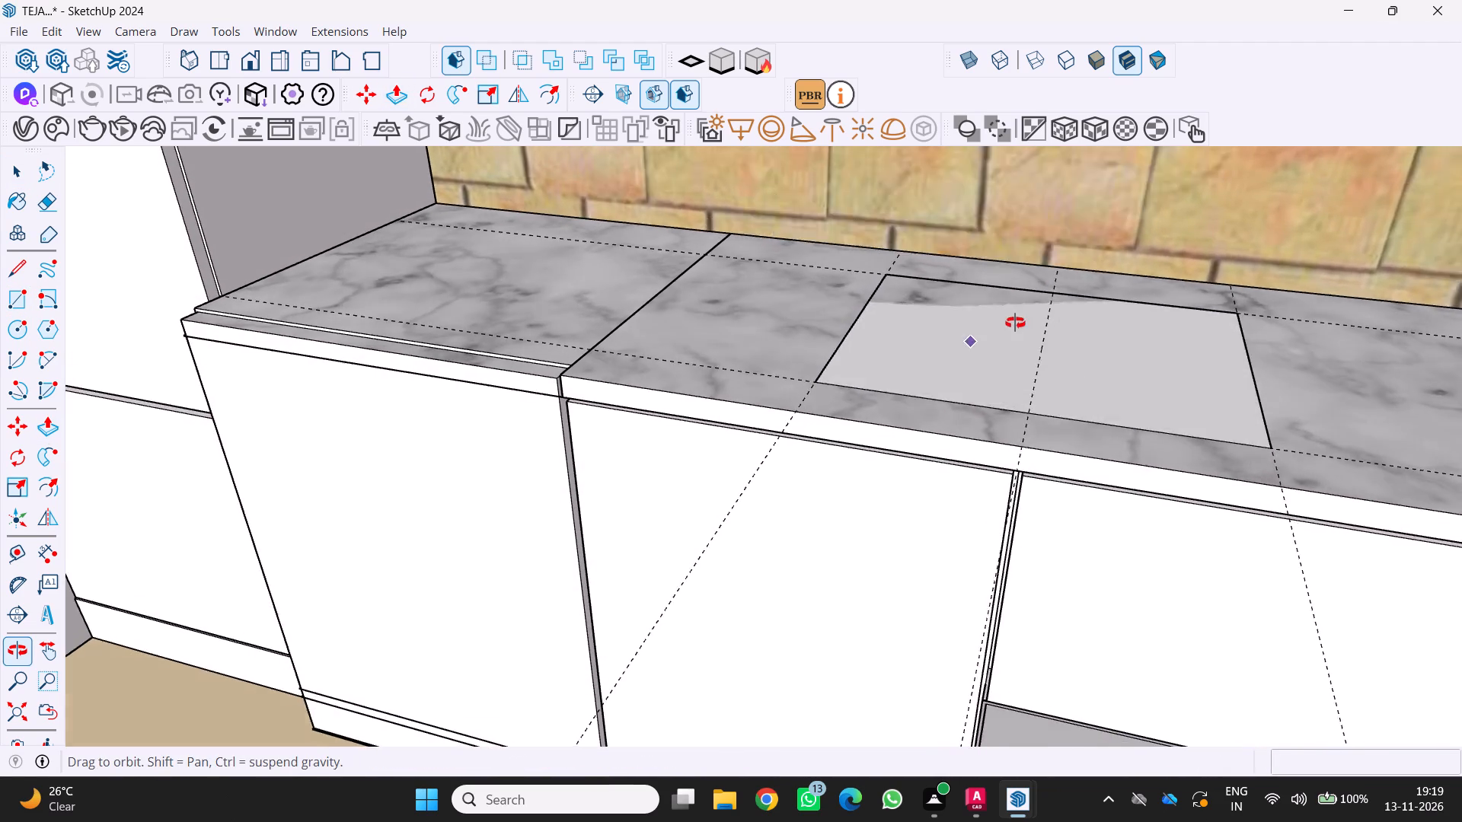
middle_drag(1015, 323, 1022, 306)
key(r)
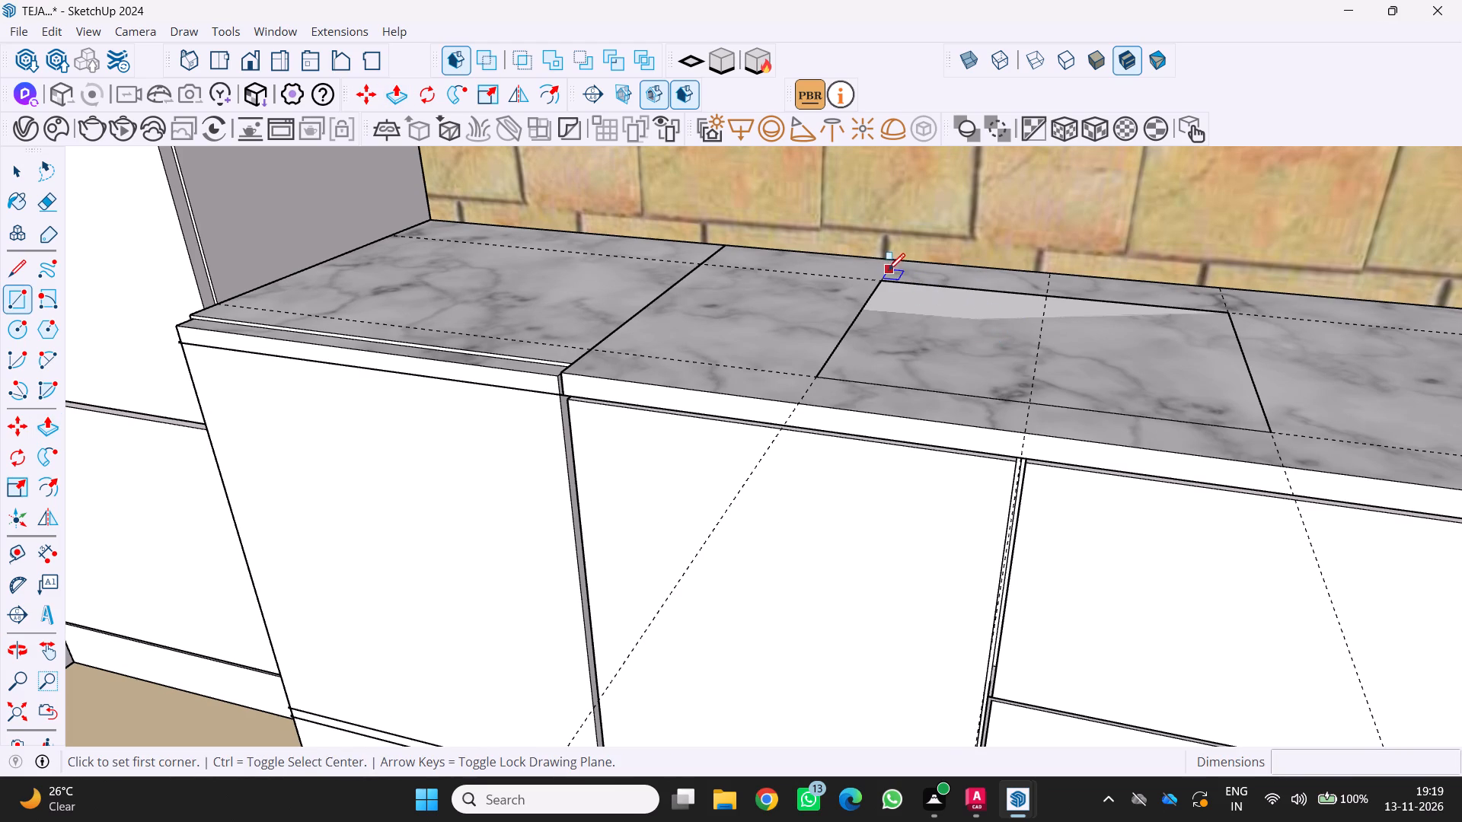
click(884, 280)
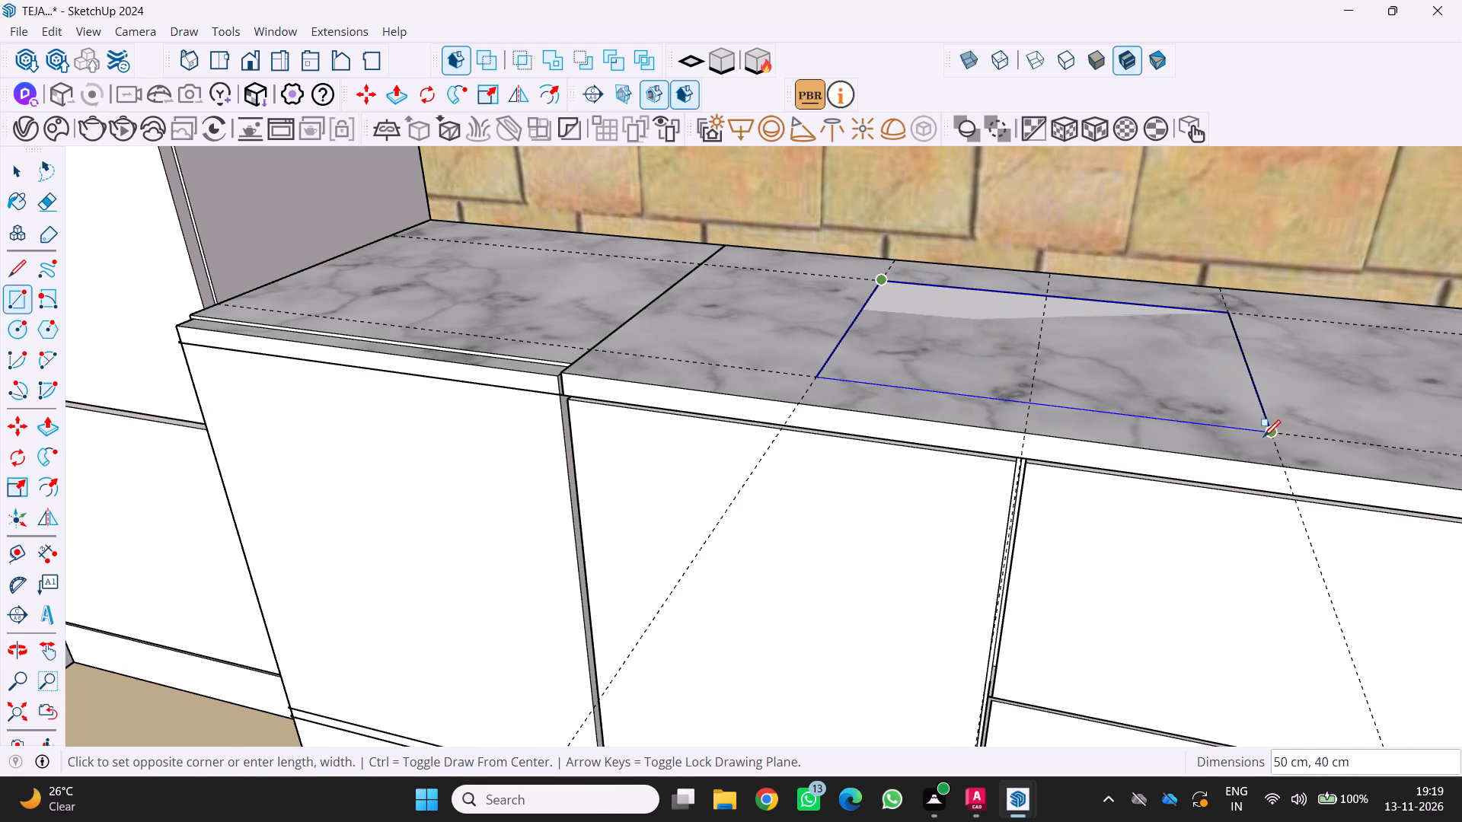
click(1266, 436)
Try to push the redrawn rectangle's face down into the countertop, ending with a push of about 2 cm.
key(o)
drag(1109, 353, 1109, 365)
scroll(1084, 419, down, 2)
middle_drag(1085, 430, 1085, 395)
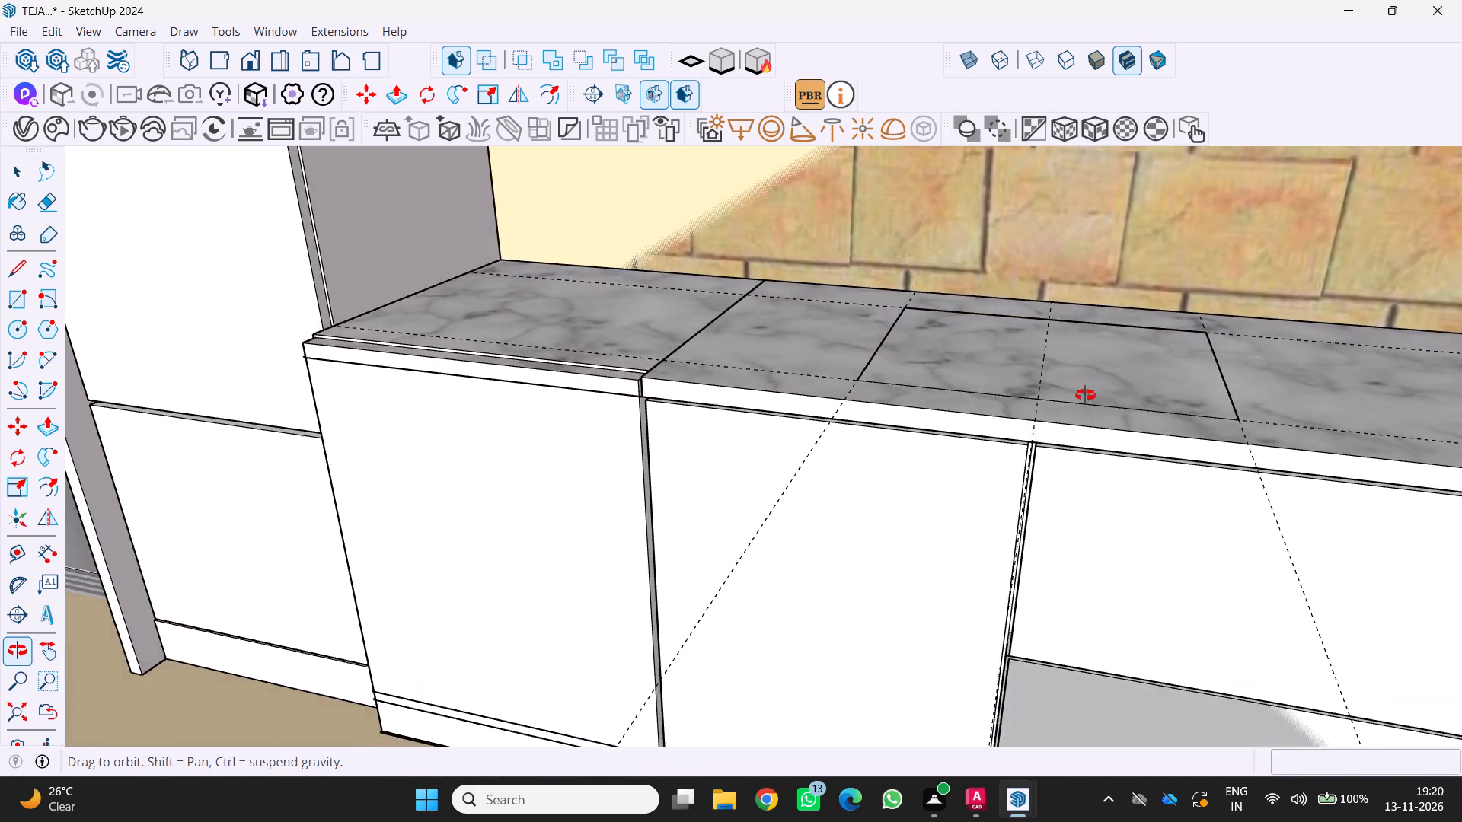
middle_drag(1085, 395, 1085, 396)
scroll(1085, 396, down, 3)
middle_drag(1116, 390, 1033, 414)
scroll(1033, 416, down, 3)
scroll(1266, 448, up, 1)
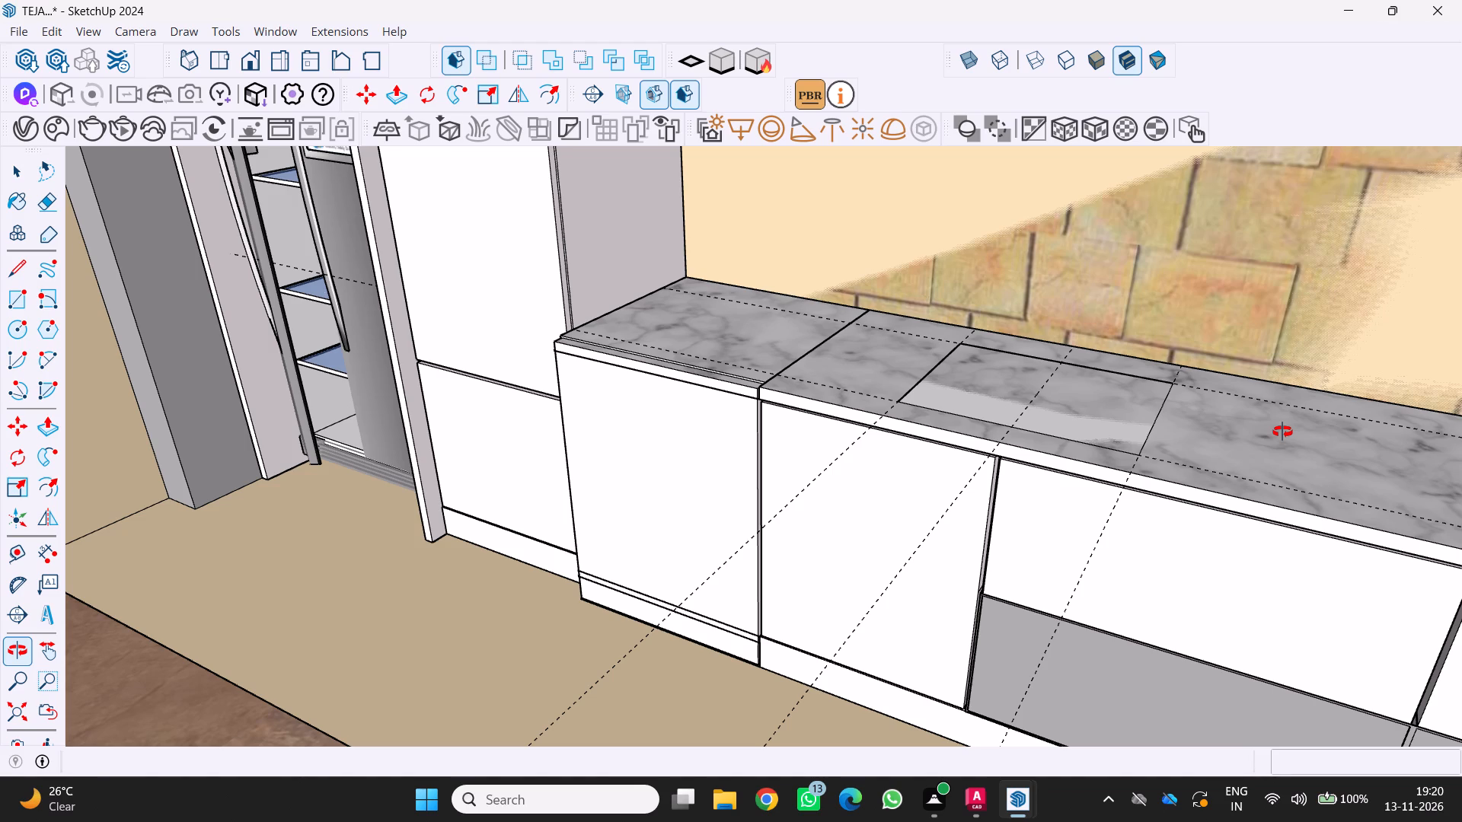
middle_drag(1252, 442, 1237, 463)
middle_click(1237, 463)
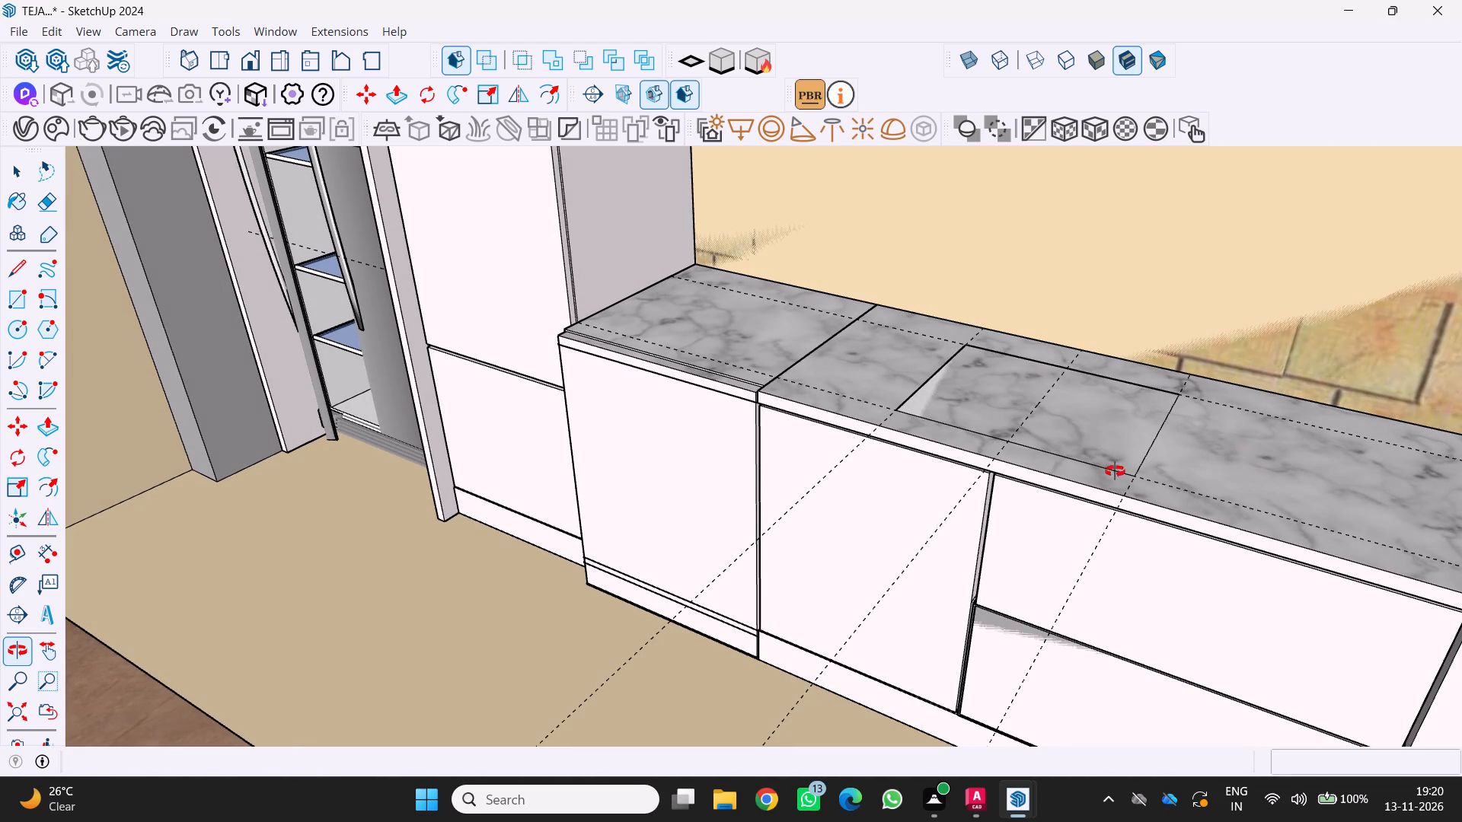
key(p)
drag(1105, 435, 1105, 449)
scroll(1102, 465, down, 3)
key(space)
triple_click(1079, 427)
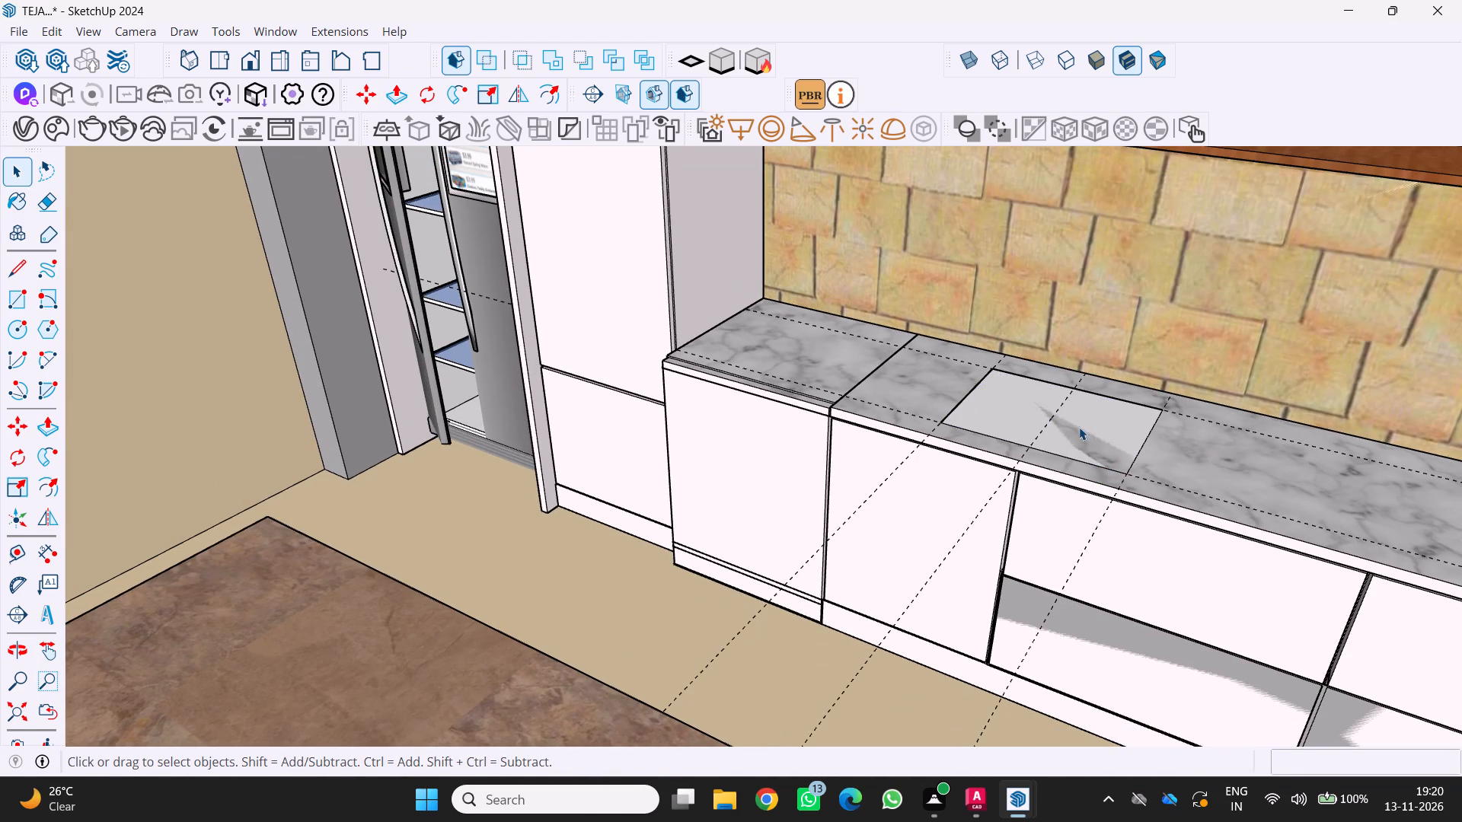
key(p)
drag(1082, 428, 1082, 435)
Examine the pushed area of the countertop and the kitchen island from several angles.
middle_drag(1085, 409, 1115, 339)
middle_click(1115, 338)
middle_drag(1115, 334, 1101, 222)
middle_drag(1100, 222, 1100, 222)
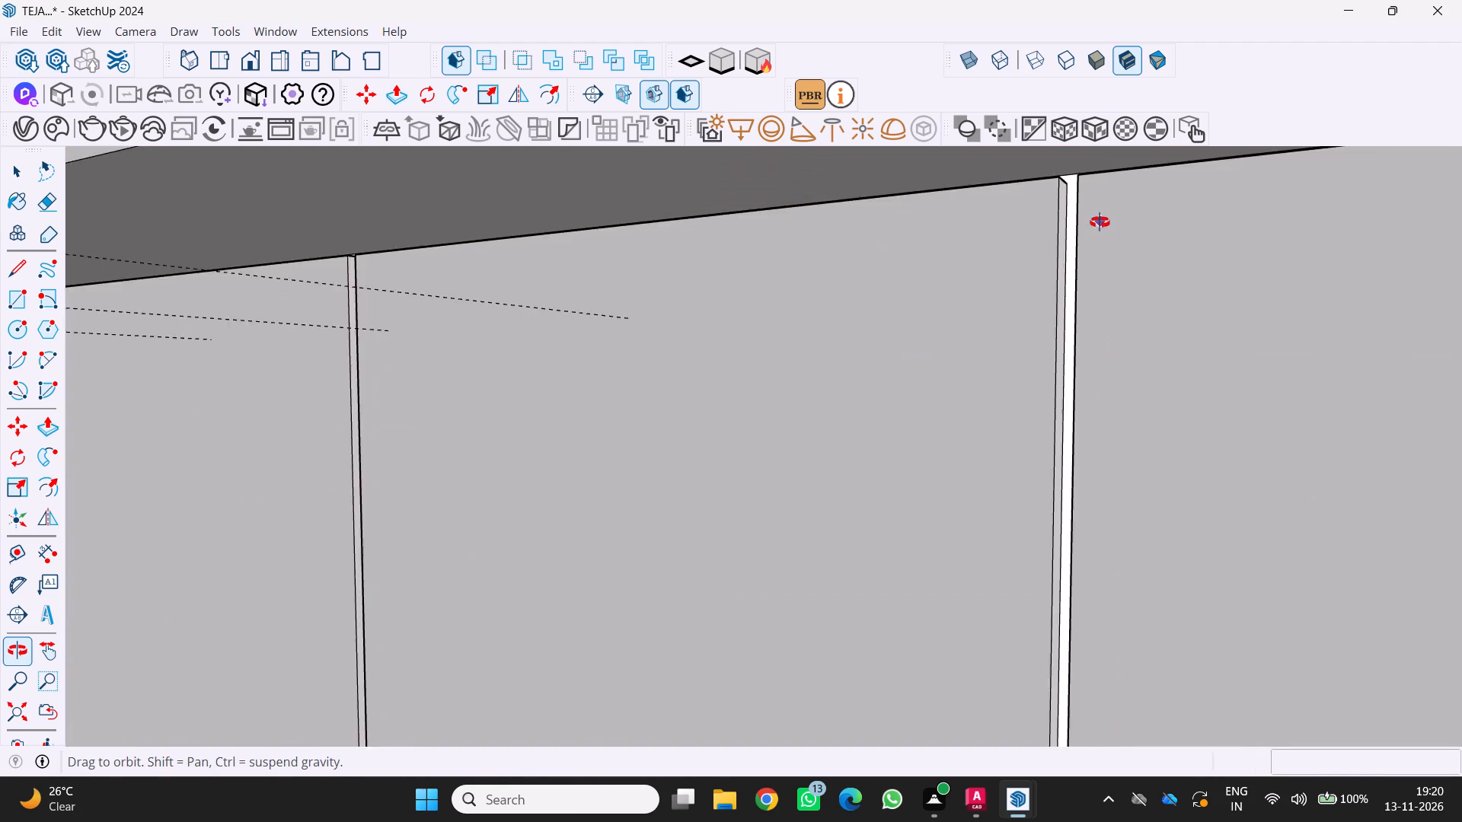
middle_drag(1100, 222, 982, 393)
scroll(983, 398, down, 20)
scroll(983, 398, down, 3)
middle_drag(1004, 416, 1017, 429)
middle_click(1017, 429)
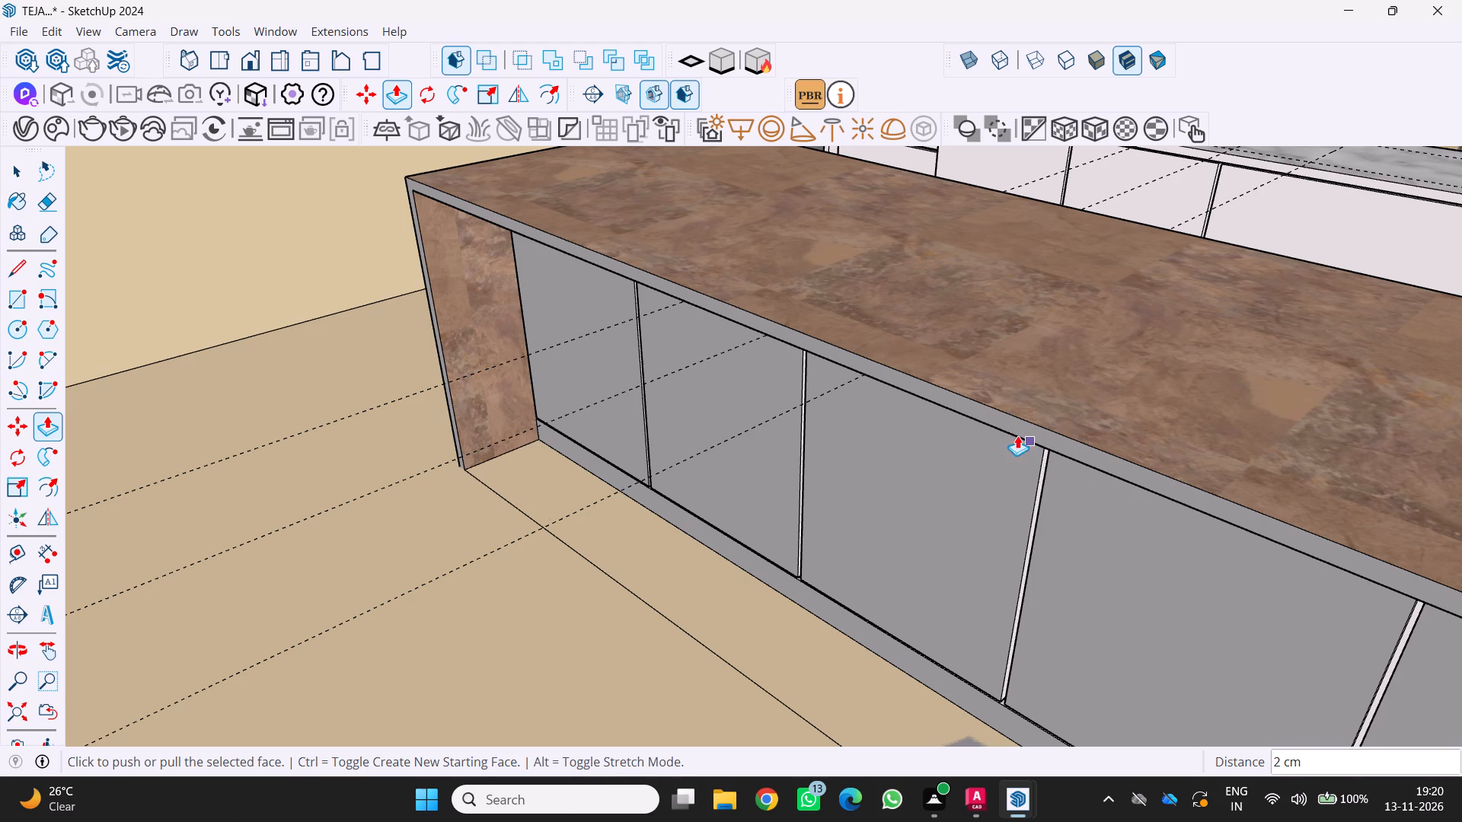
scroll(1296, 620, down, 10)
middle_drag(1170, 522, 1134, 486)
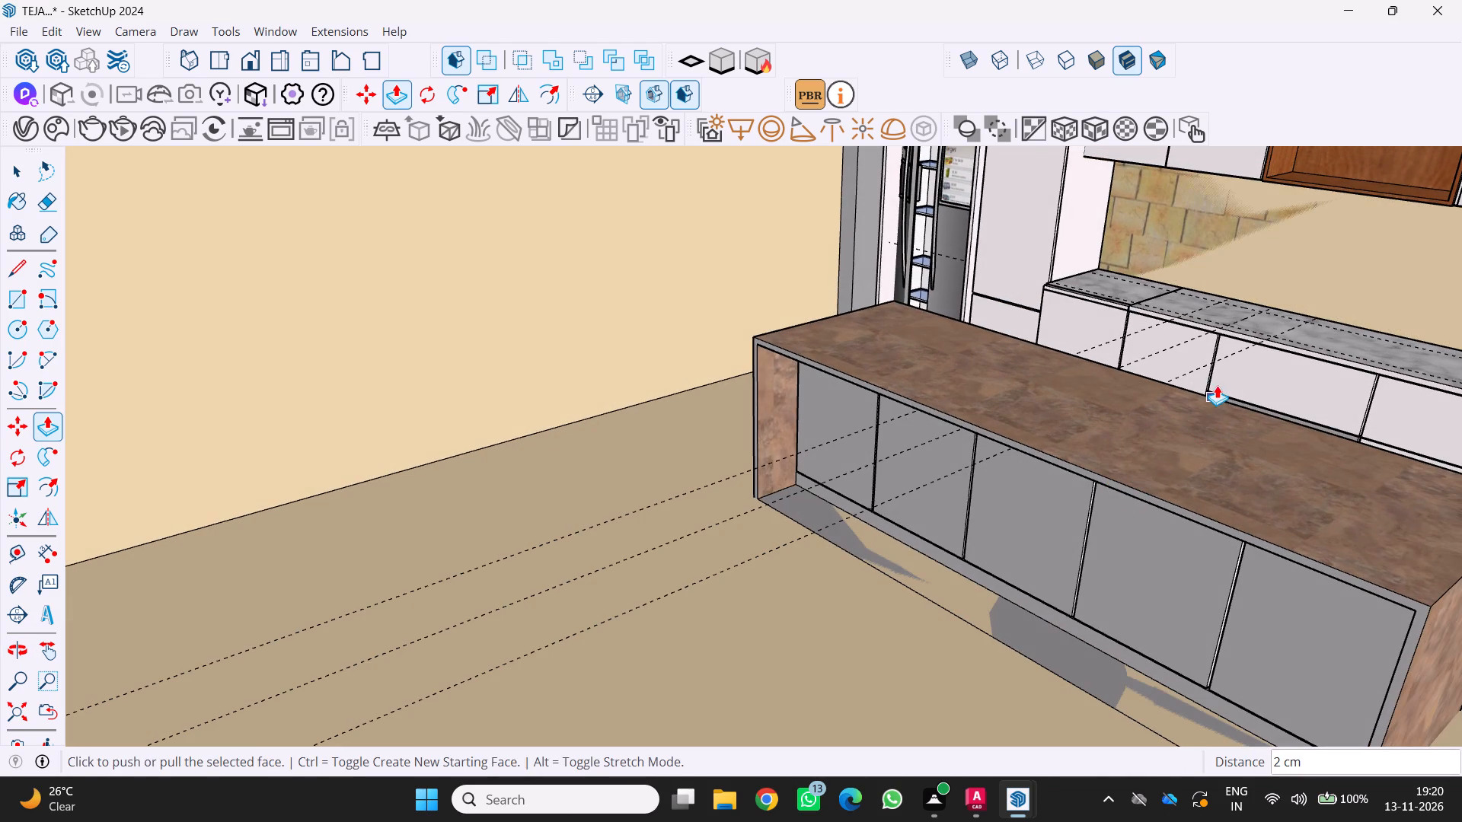
middle_drag(1201, 381, 1173, 389)
scroll(1173, 389, down, 4)
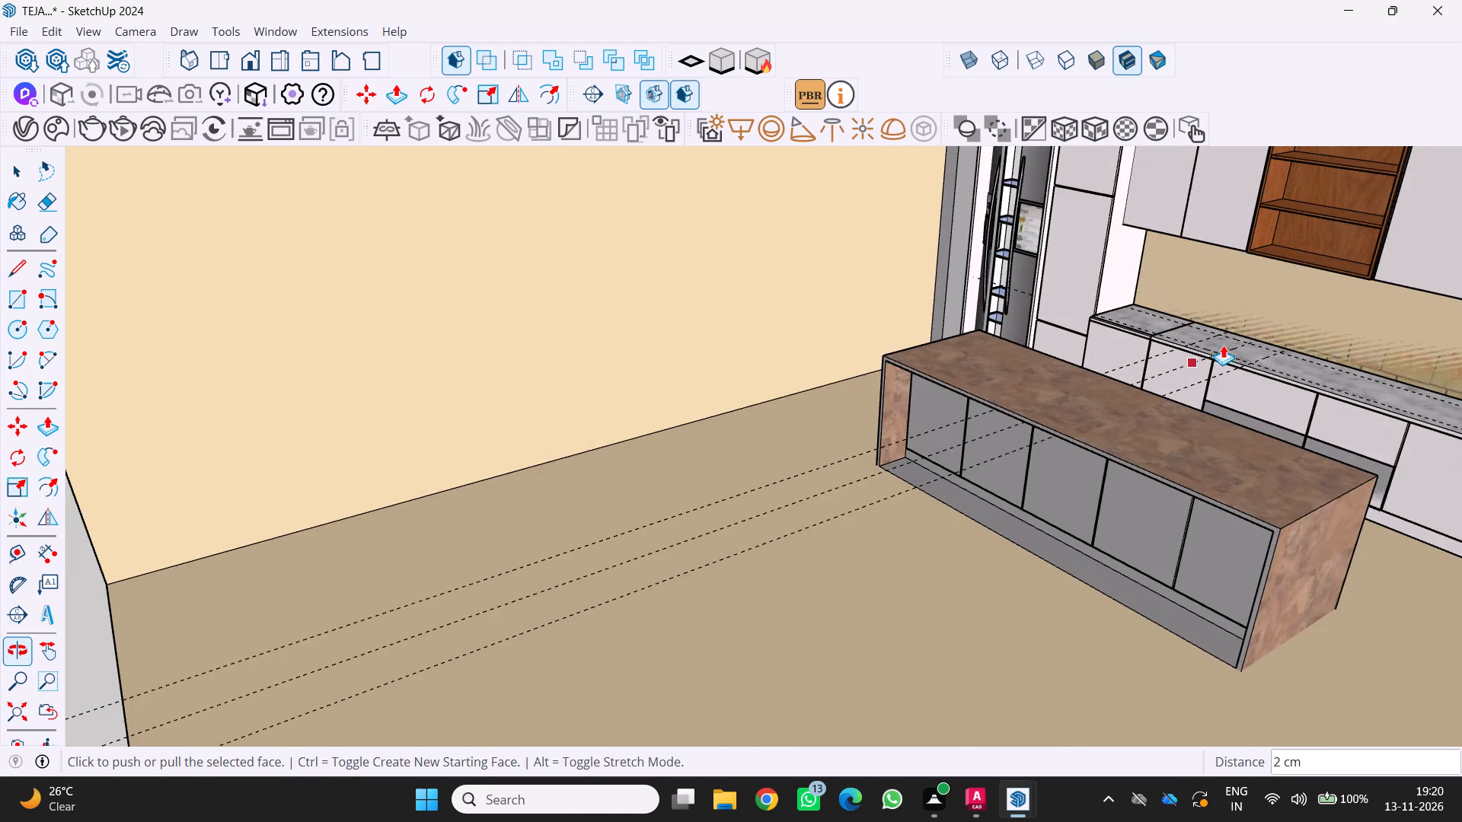
scroll(1238, 314, up, 7)
middle_drag(1229, 336, 1221, 380)
scroll(1231, 365, up, 3)
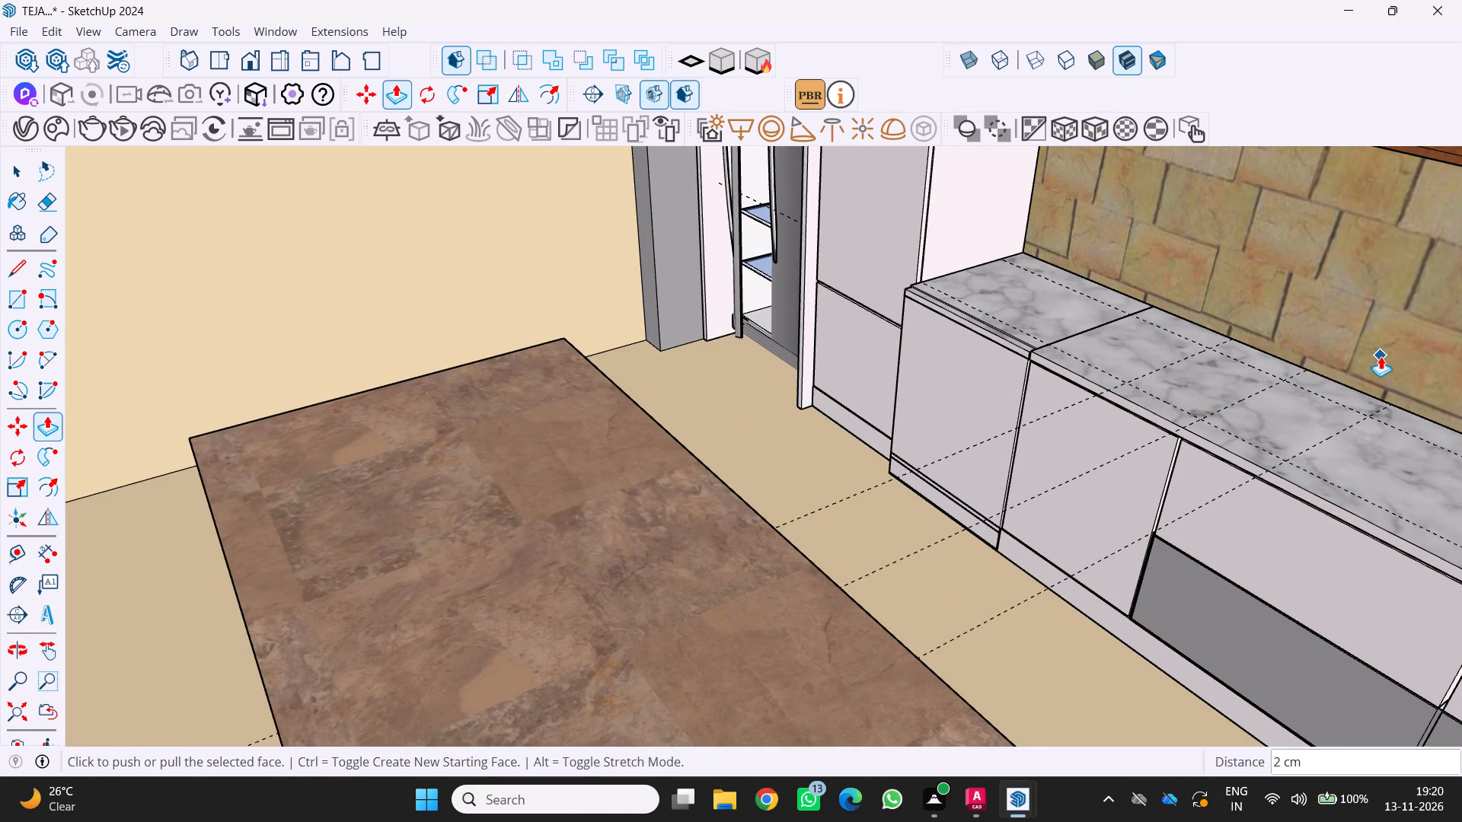
scroll(1176, 355, up, 1)
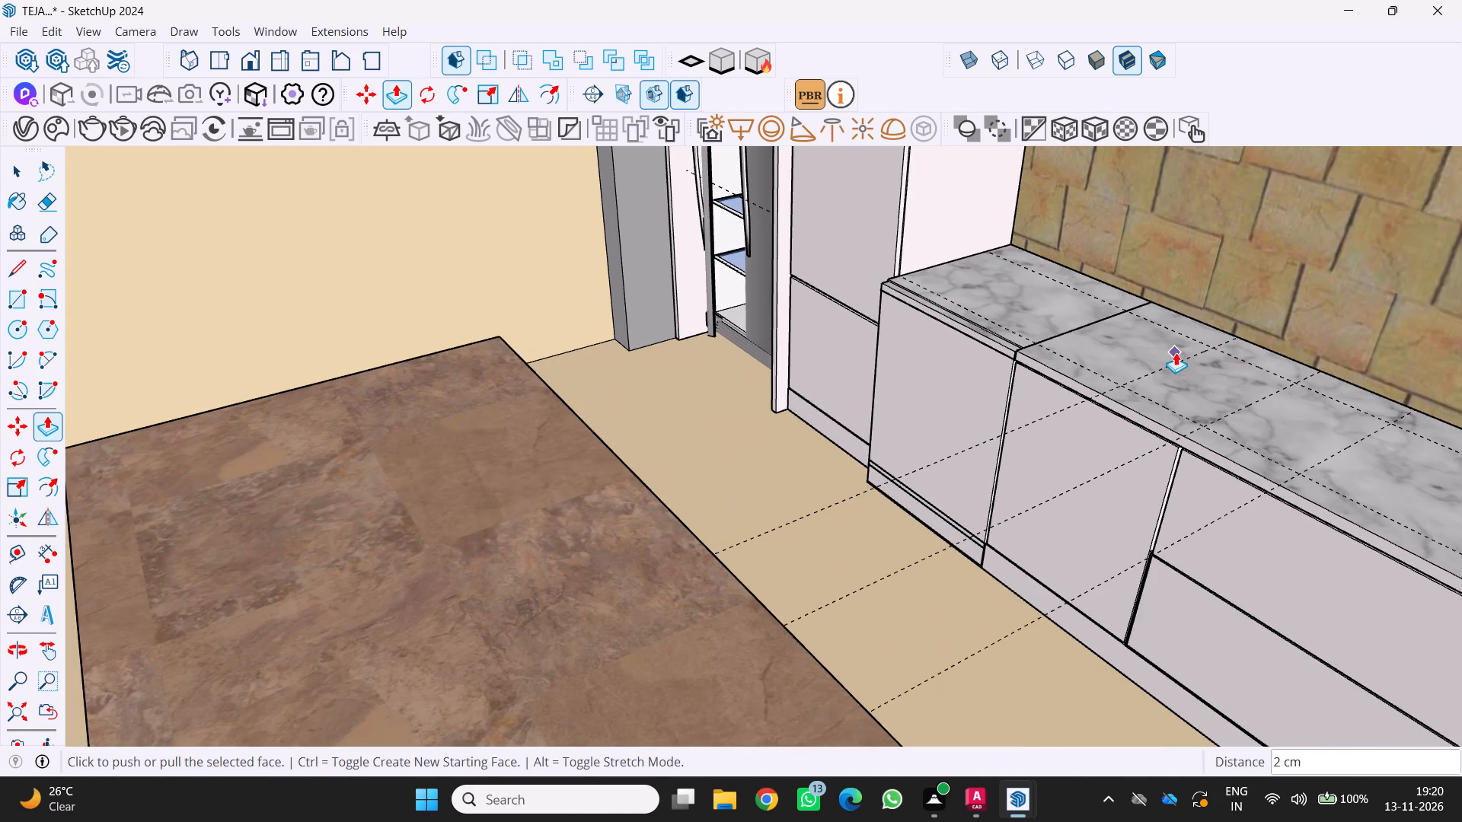
scroll(1194, 379, up, 1)
scroll(1193, 380, down, 5)
middle_drag(1218, 378, 1189, 359)
Open the base cabinet group that contains the marble countertop for editing.
key(space)
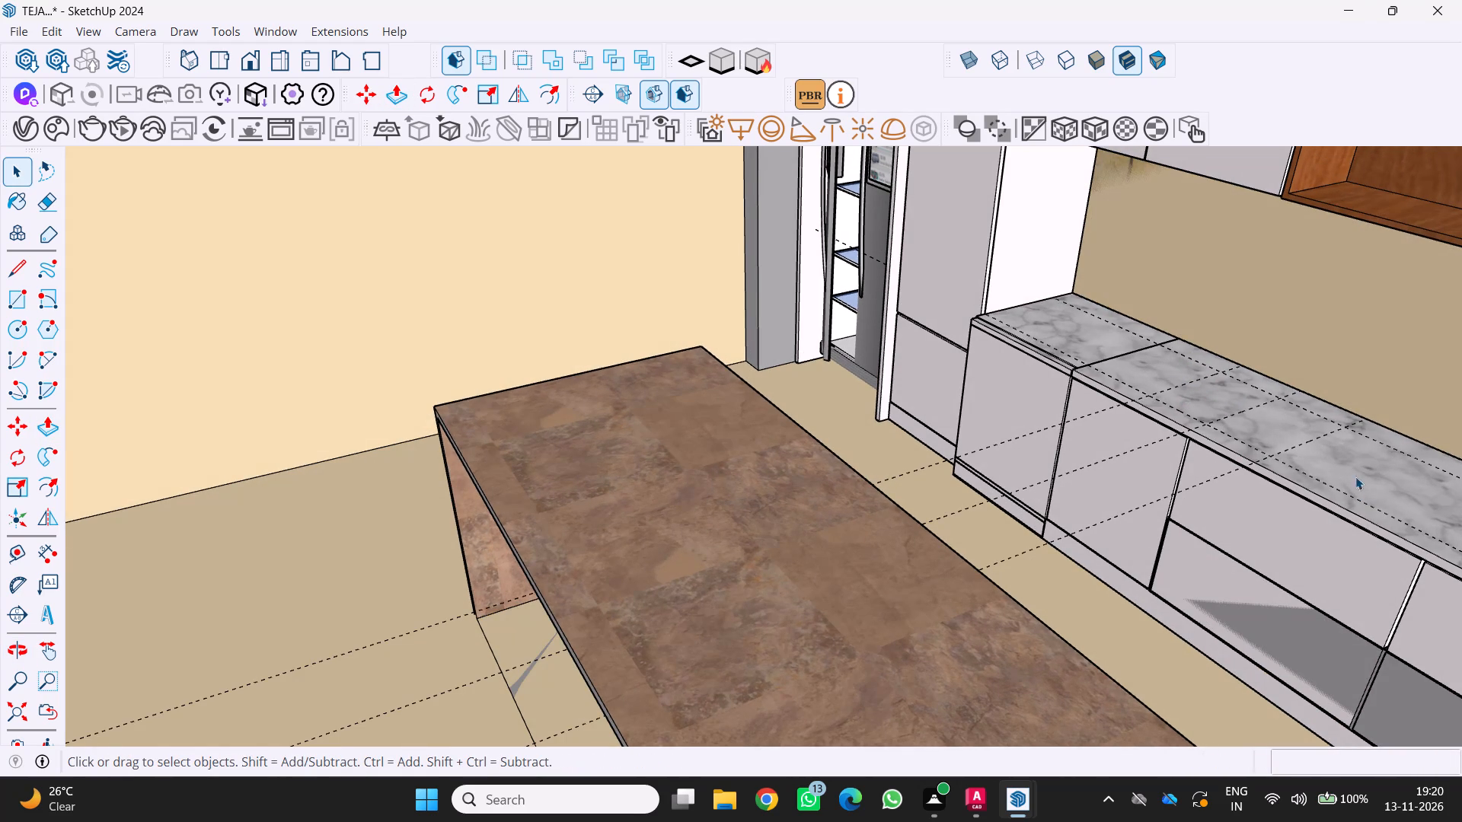
triple_click(1285, 425)
double_click(1275, 419)
scroll(1262, 408, down, 7)
triple_click(1204, 393)
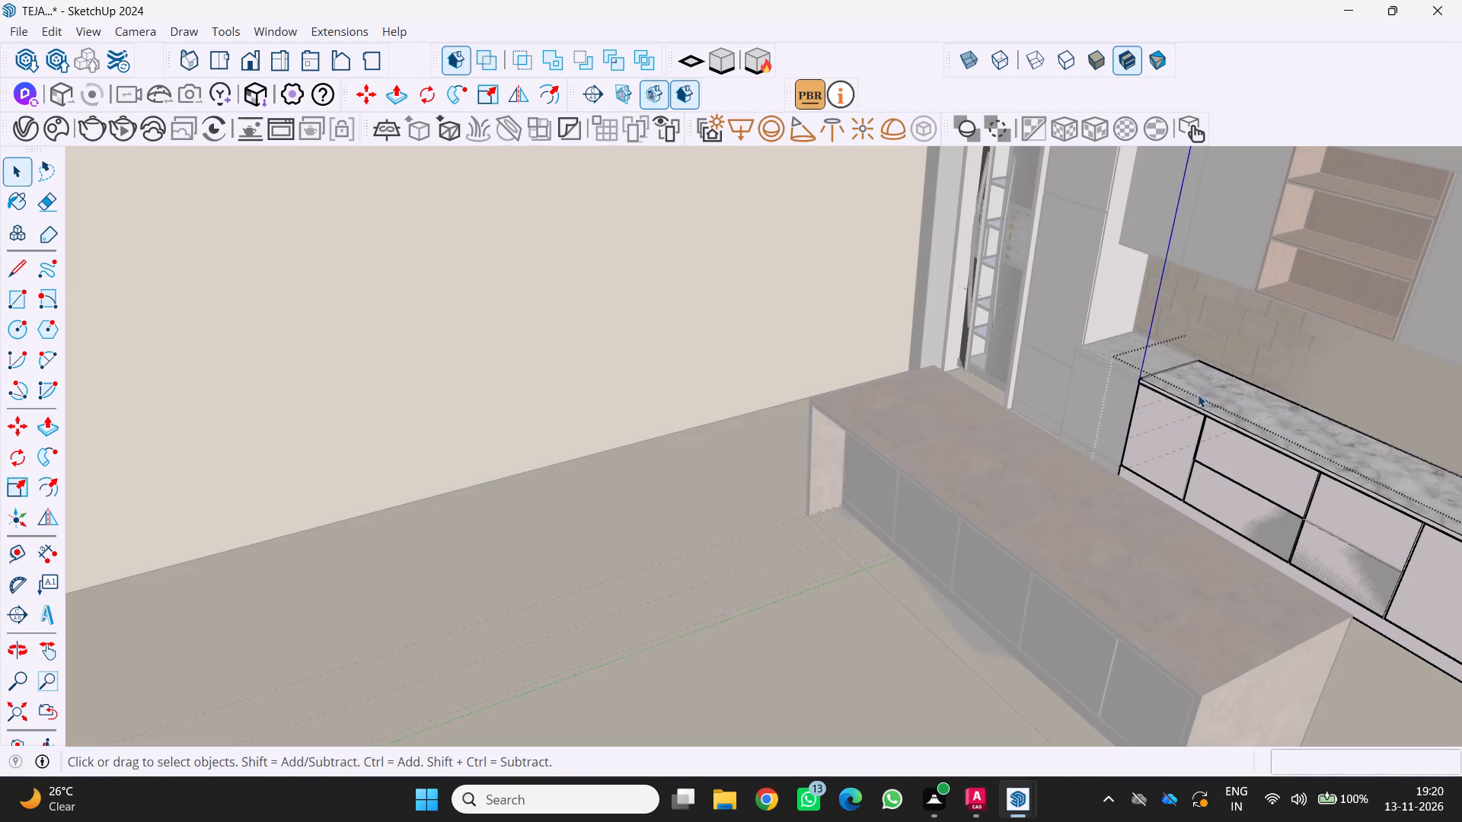
Draw a rectangle directly on the countertop face inside the group, from one guide intersection to the diagonally opposite one.
scroll(1223, 414, up, 8)
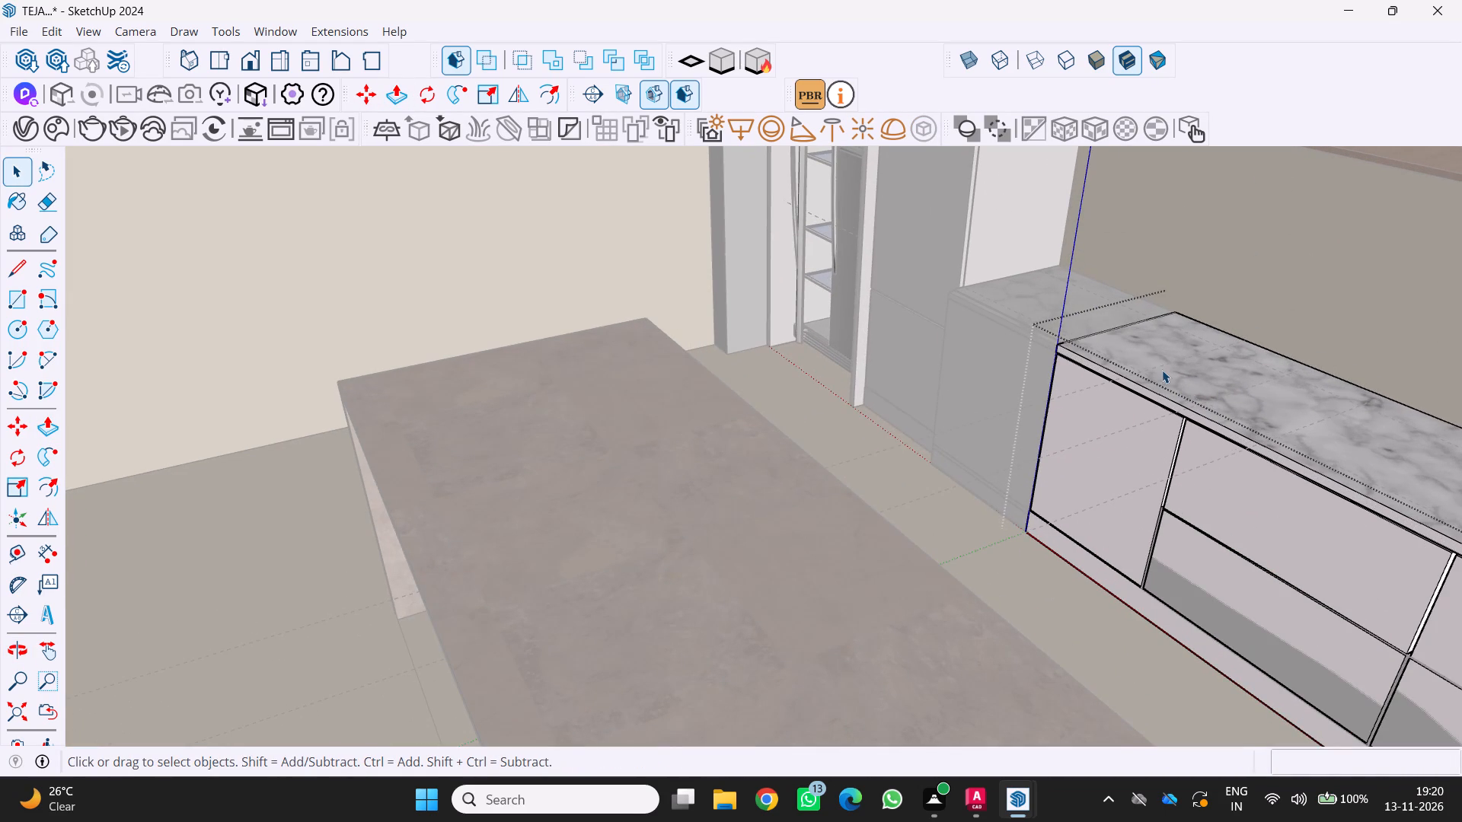
key(r)
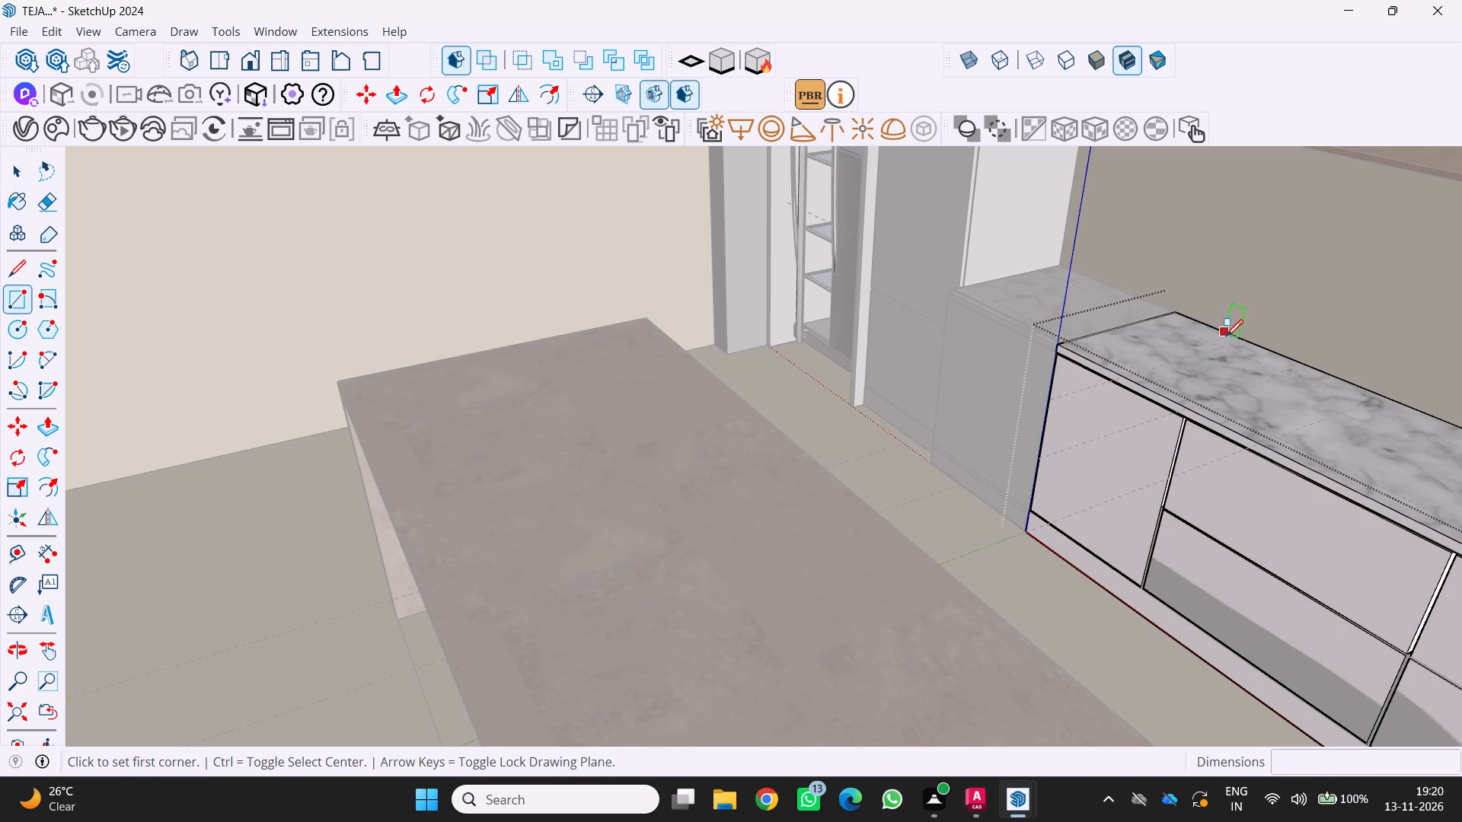
scroll(1234, 350, up, 3)
click(1222, 345)
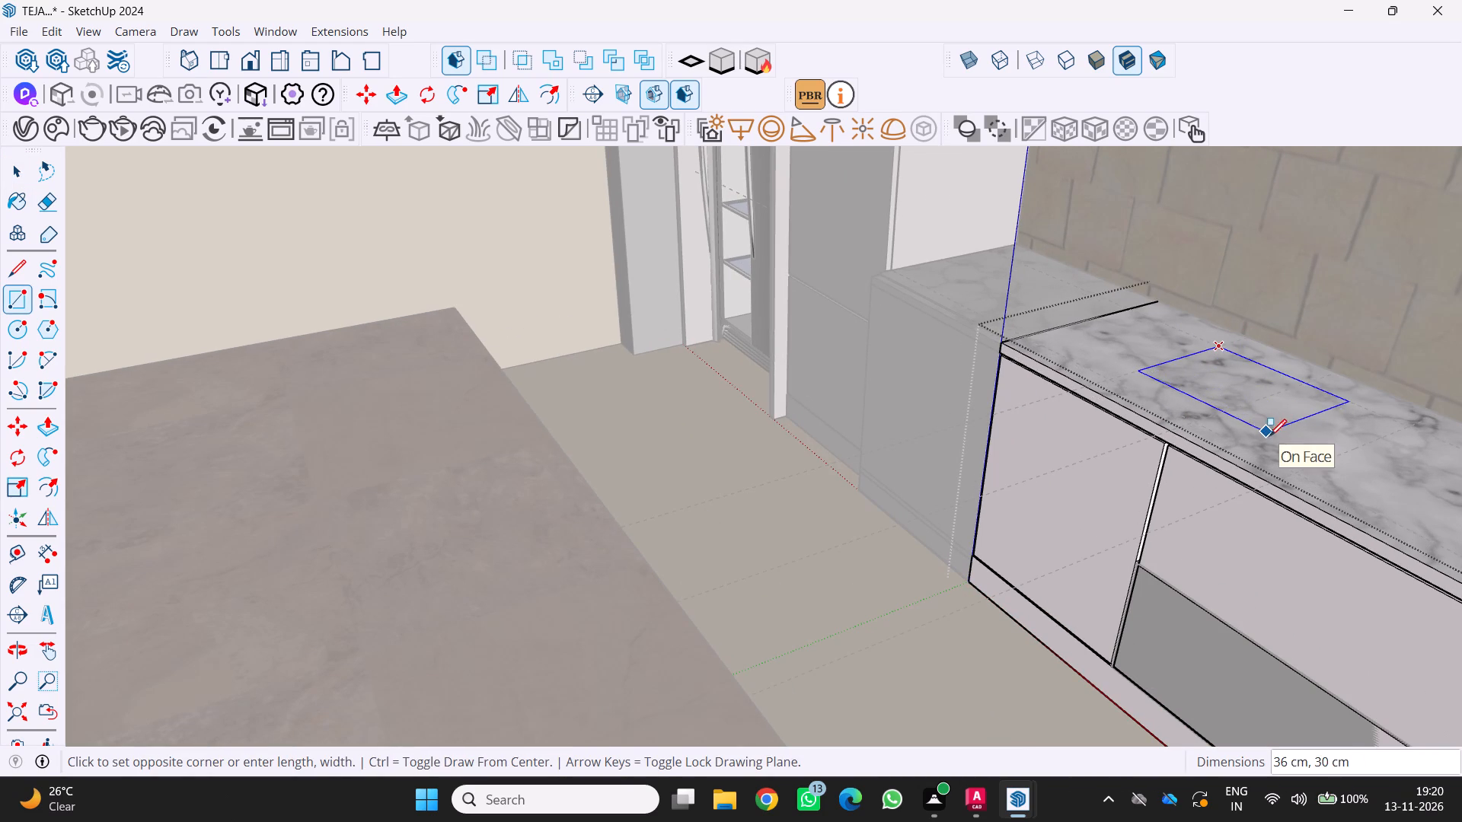
scroll(1294, 467, down, 3)
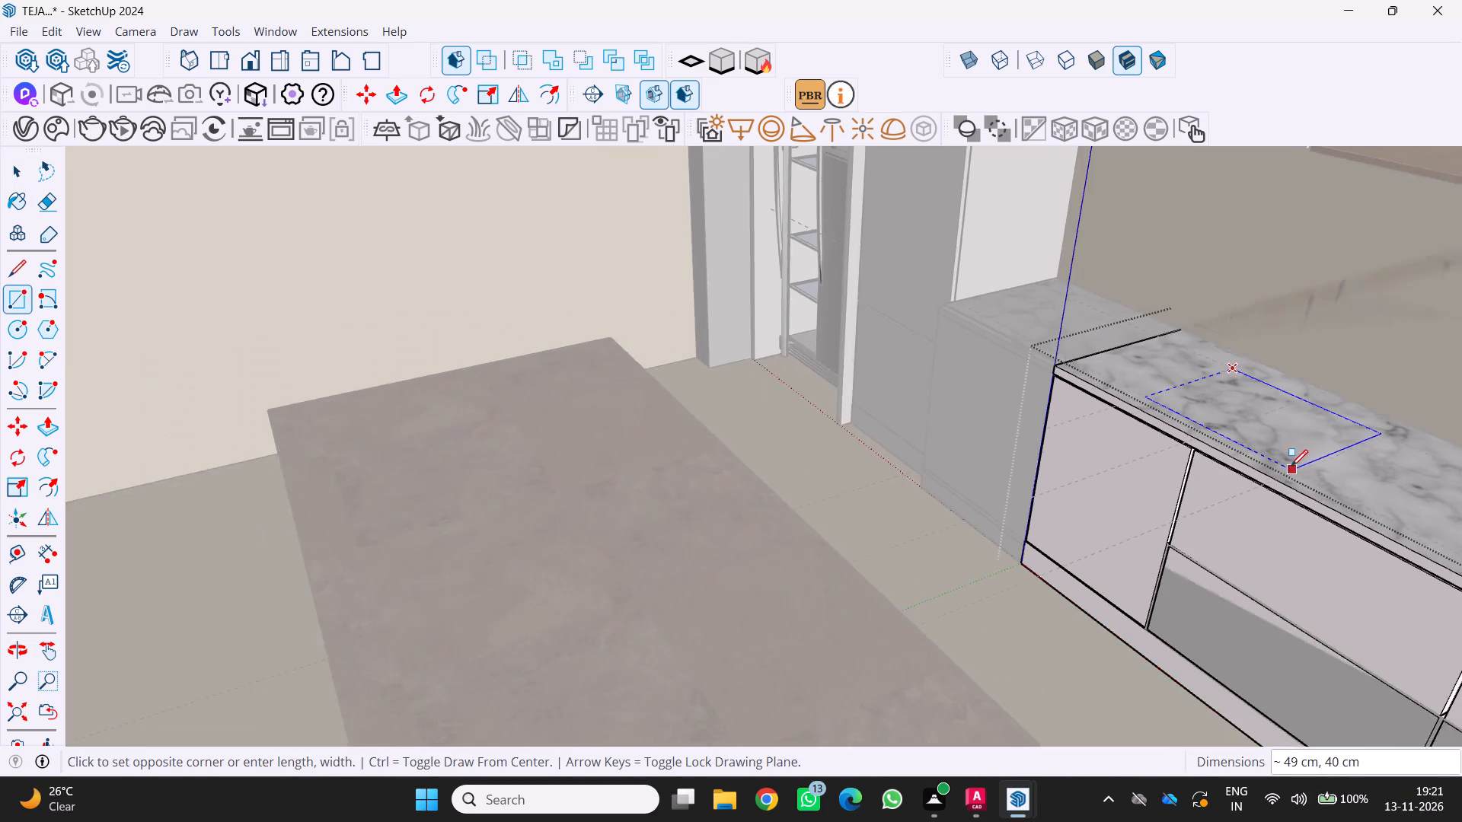
scroll(1291, 467, down, 2)
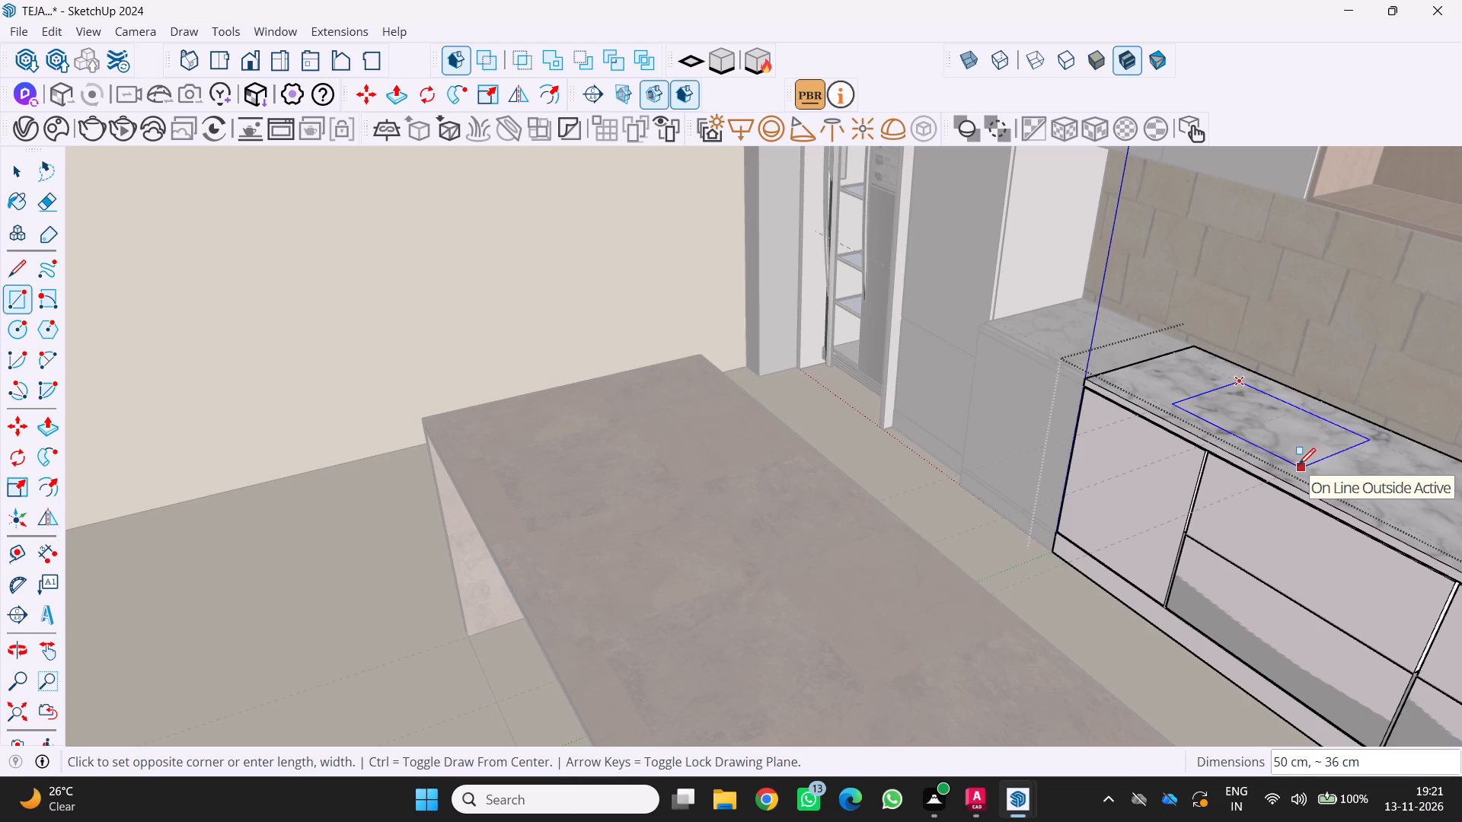
scroll(1298, 465, up, 2)
middle_drag(1296, 467, 1272, 538)
middle_click(1272, 538)
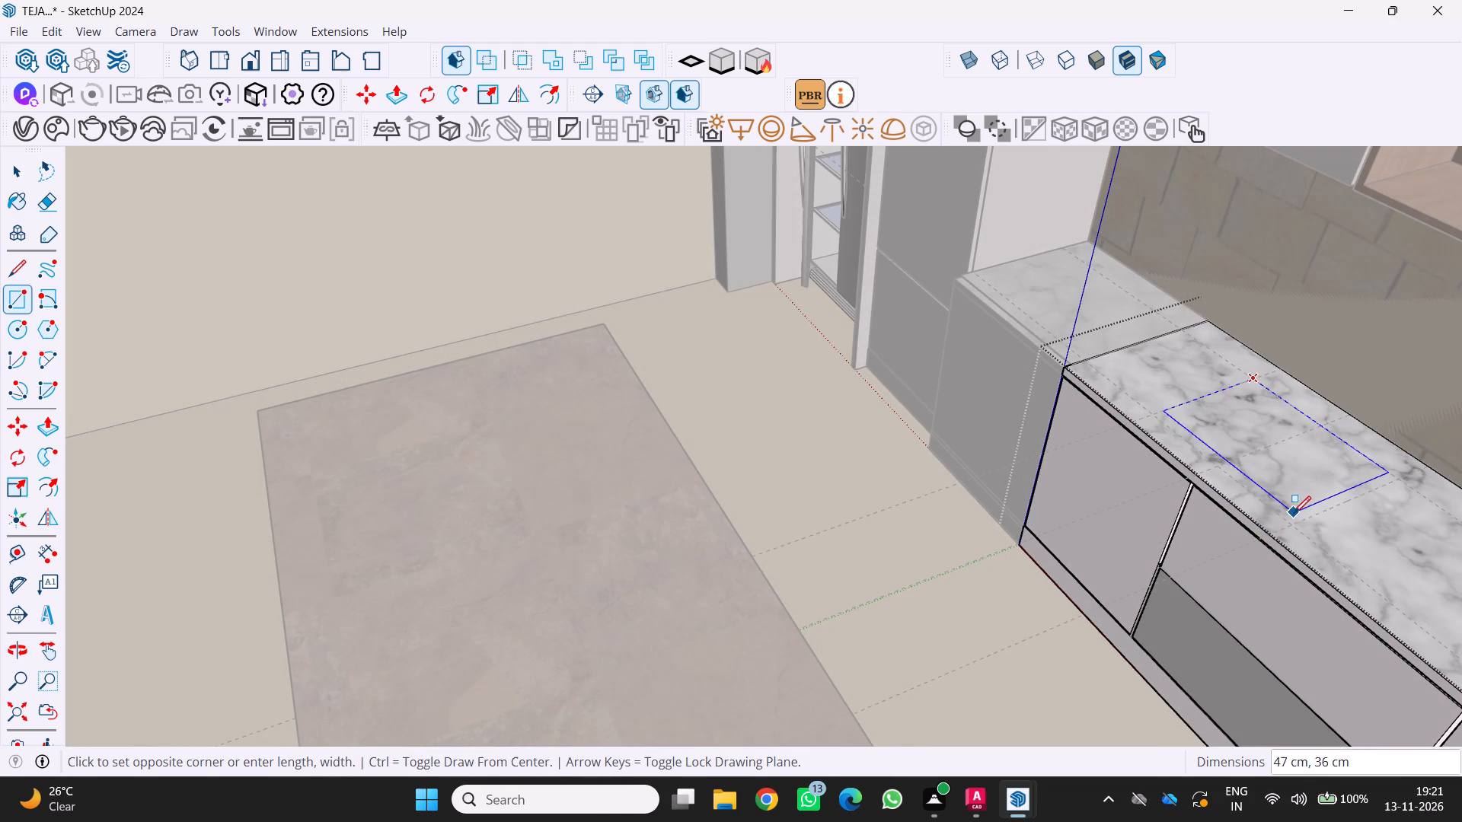
click(1294, 524)
Push the rectangle about 3 cm down into the countertop and deepen the recess floor by about 1 cm more.
scroll(1277, 499, down, 3)
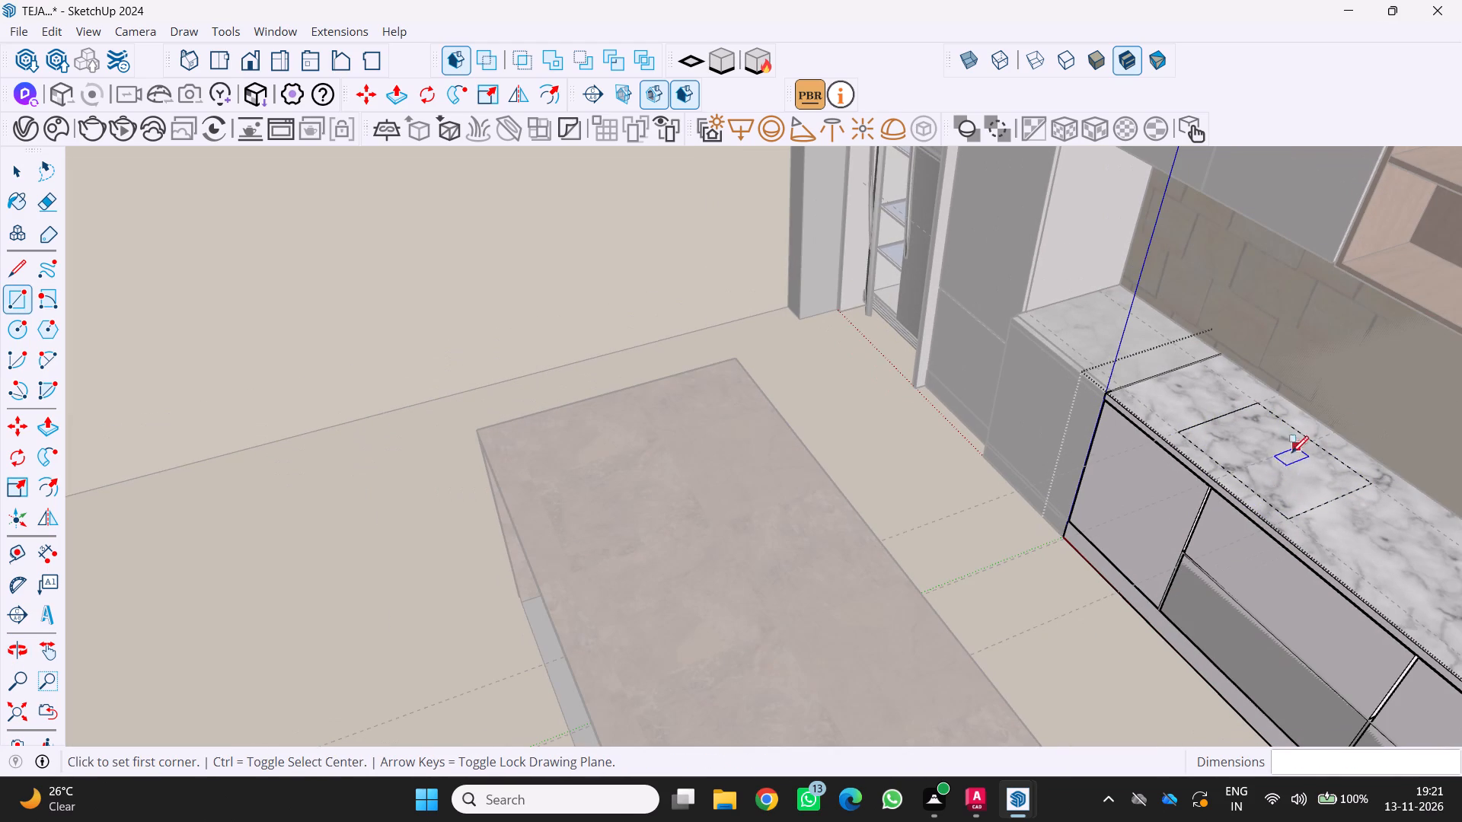
key(p)
drag(1288, 462, 1286, 470)
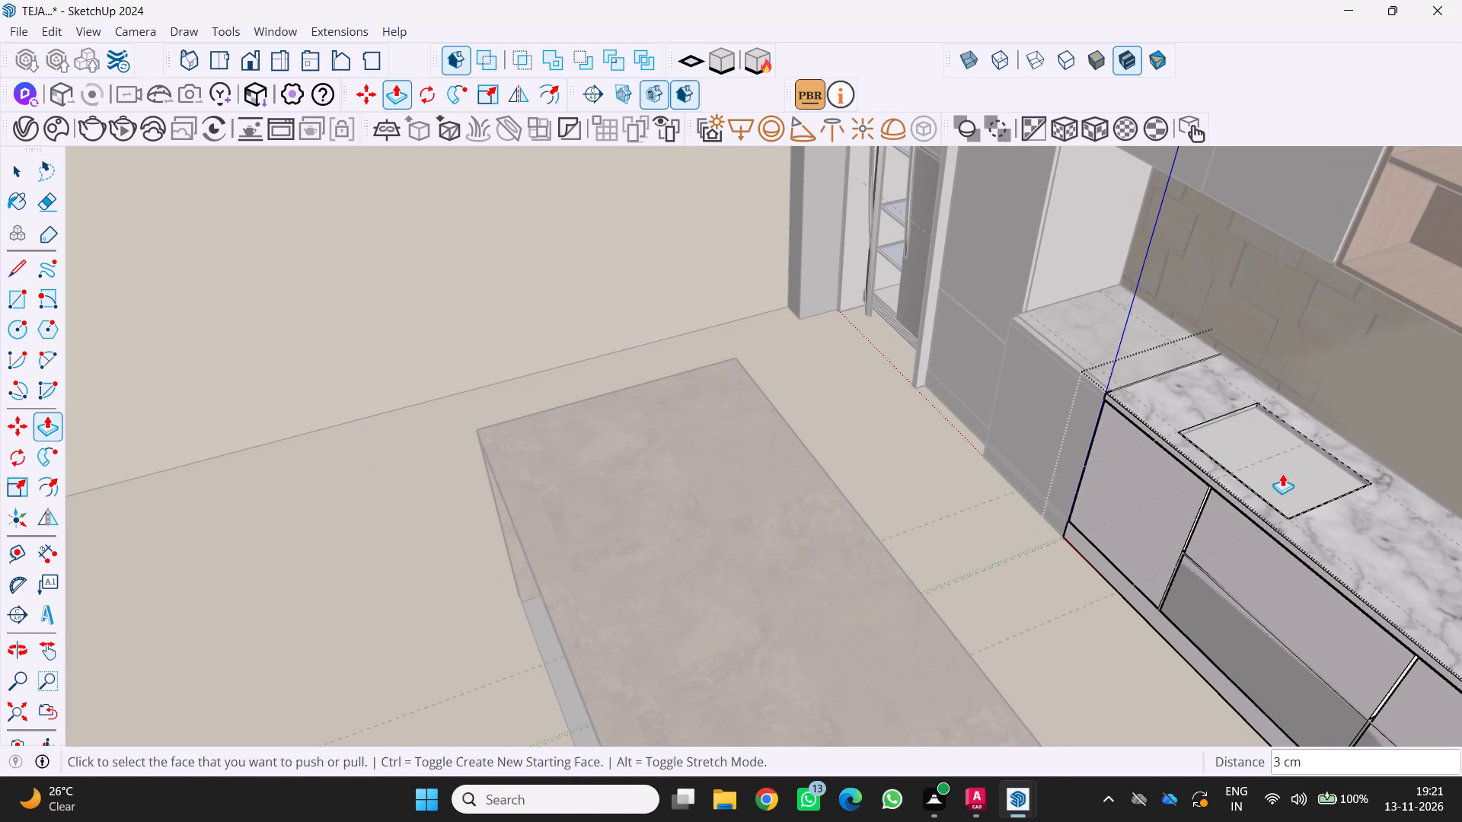
middle_drag(1287, 479, 1319, 384)
scroll(1314, 432, up, 11)
scroll(1133, 374, up, 1)
middle_drag(1133, 374, 1121, 390)
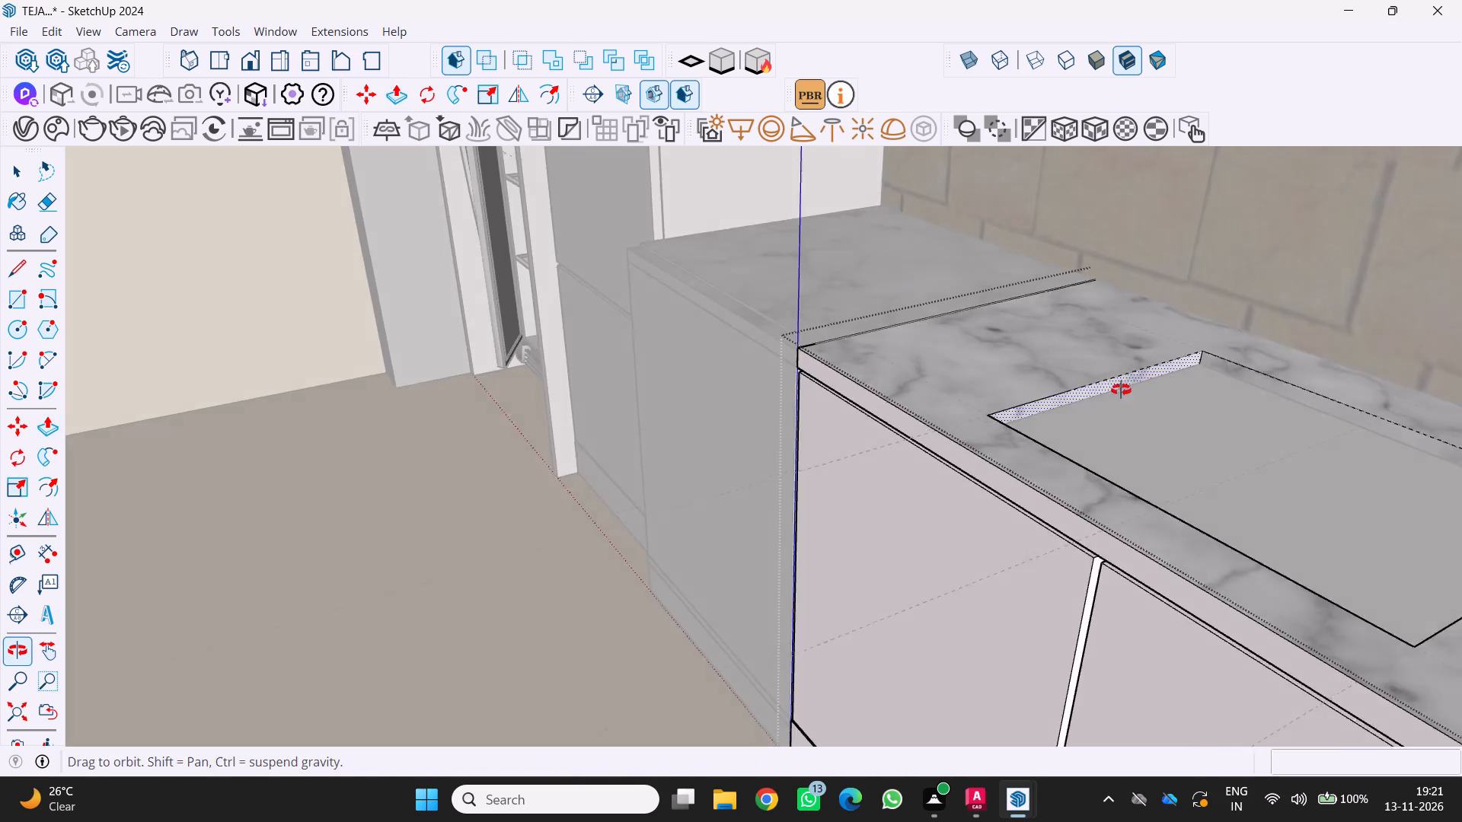
middle_drag(1121, 390, 1075, 412)
drag(1100, 477, 1105, 495)
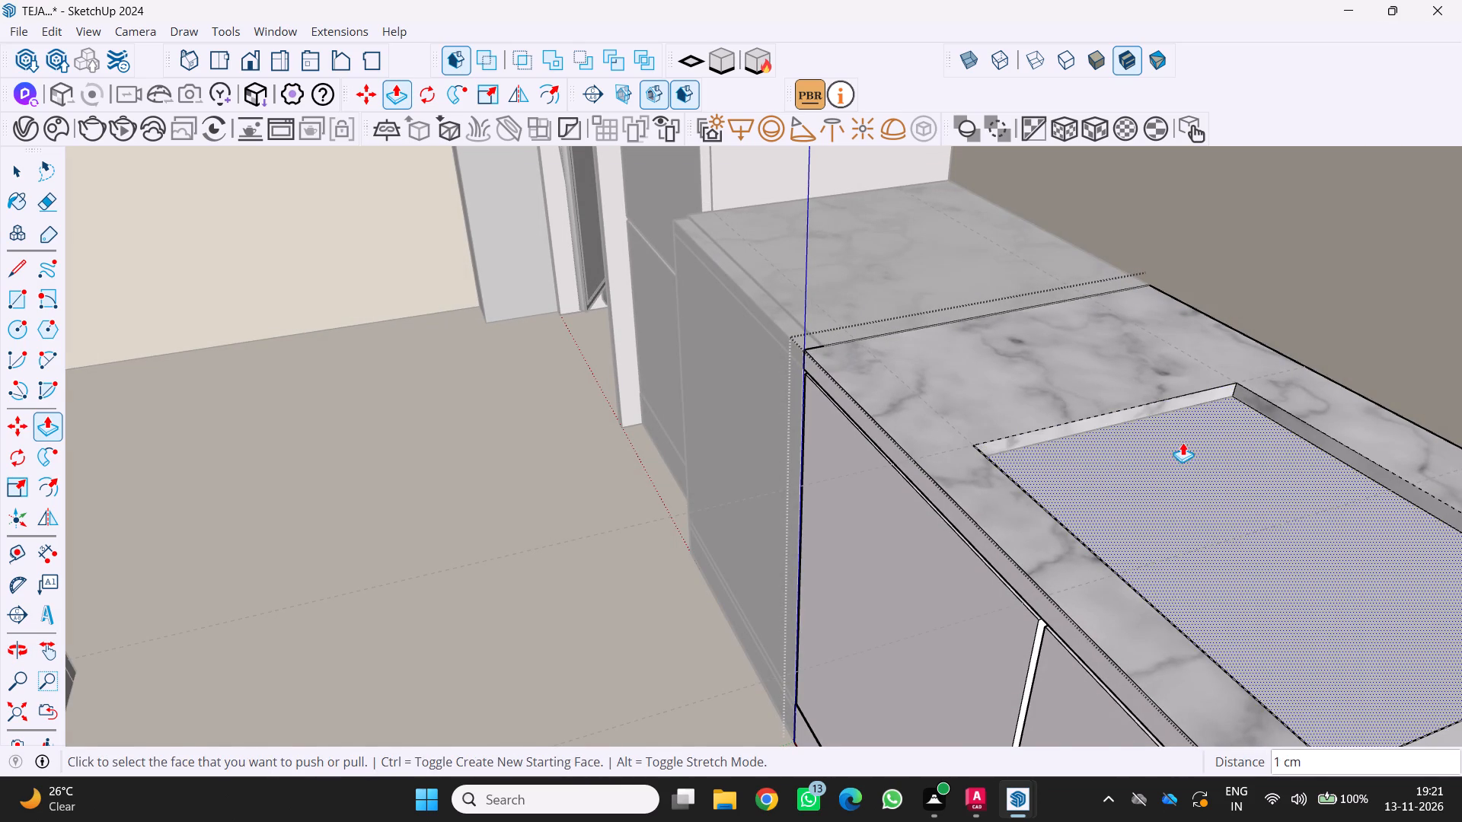
Examine the countertop recess and its side walls closely from different angles.
scroll(1186, 436, up, 3)
middle_drag(1189, 410, 1164, 422)
scroll(1164, 422, down, 4)
middle_drag(1209, 490, 1304, 493)
middle_drag(1323, 489, 1368, 469)
middle_click(1369, 467)
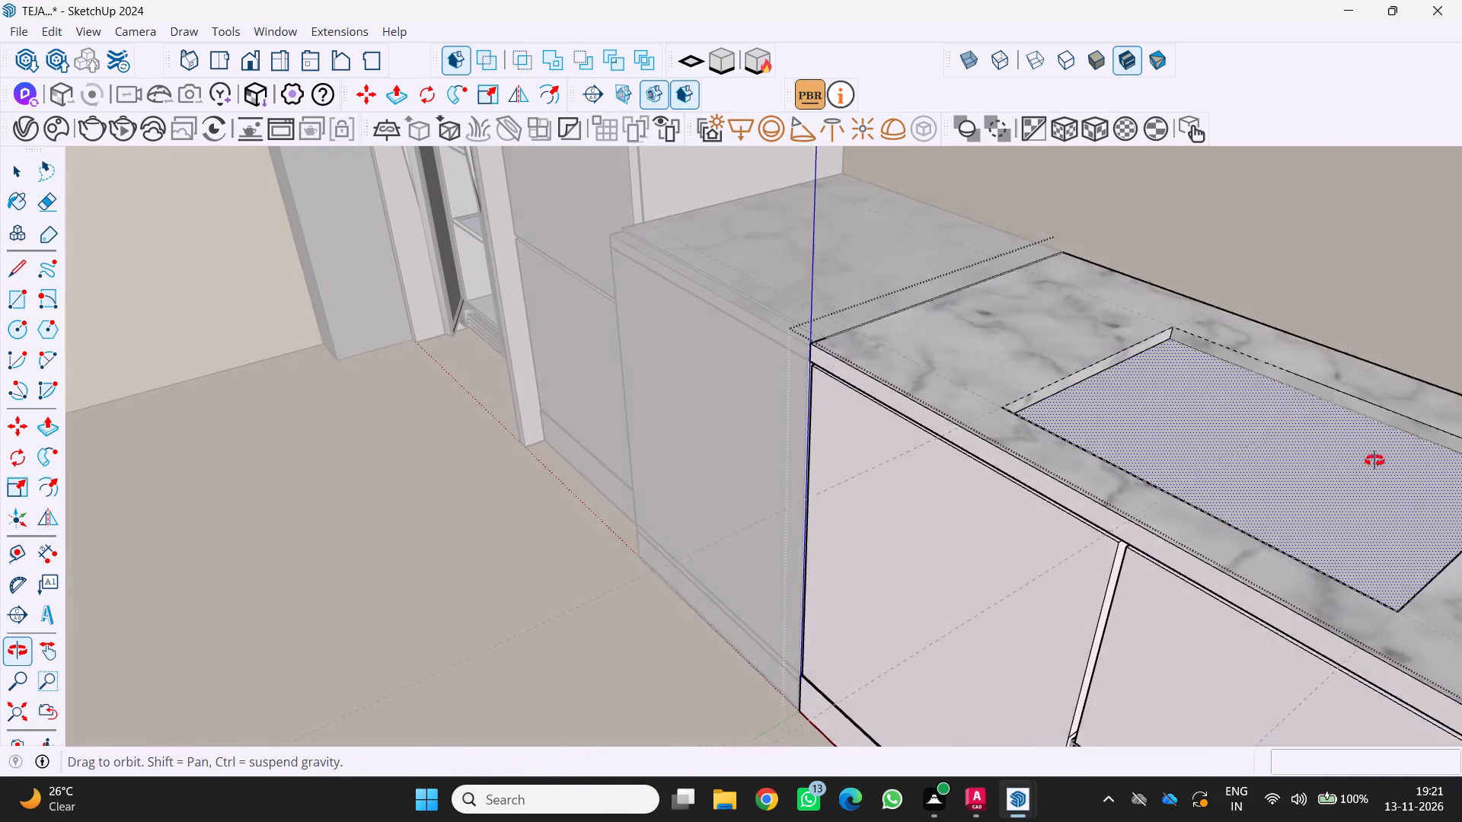
middle_click(1374, 462)
middle_drag(1327, 441, 1274, 438)
scroll(1269, 406, down, 5)
middle_drag(1272, 422, 1378, 395)
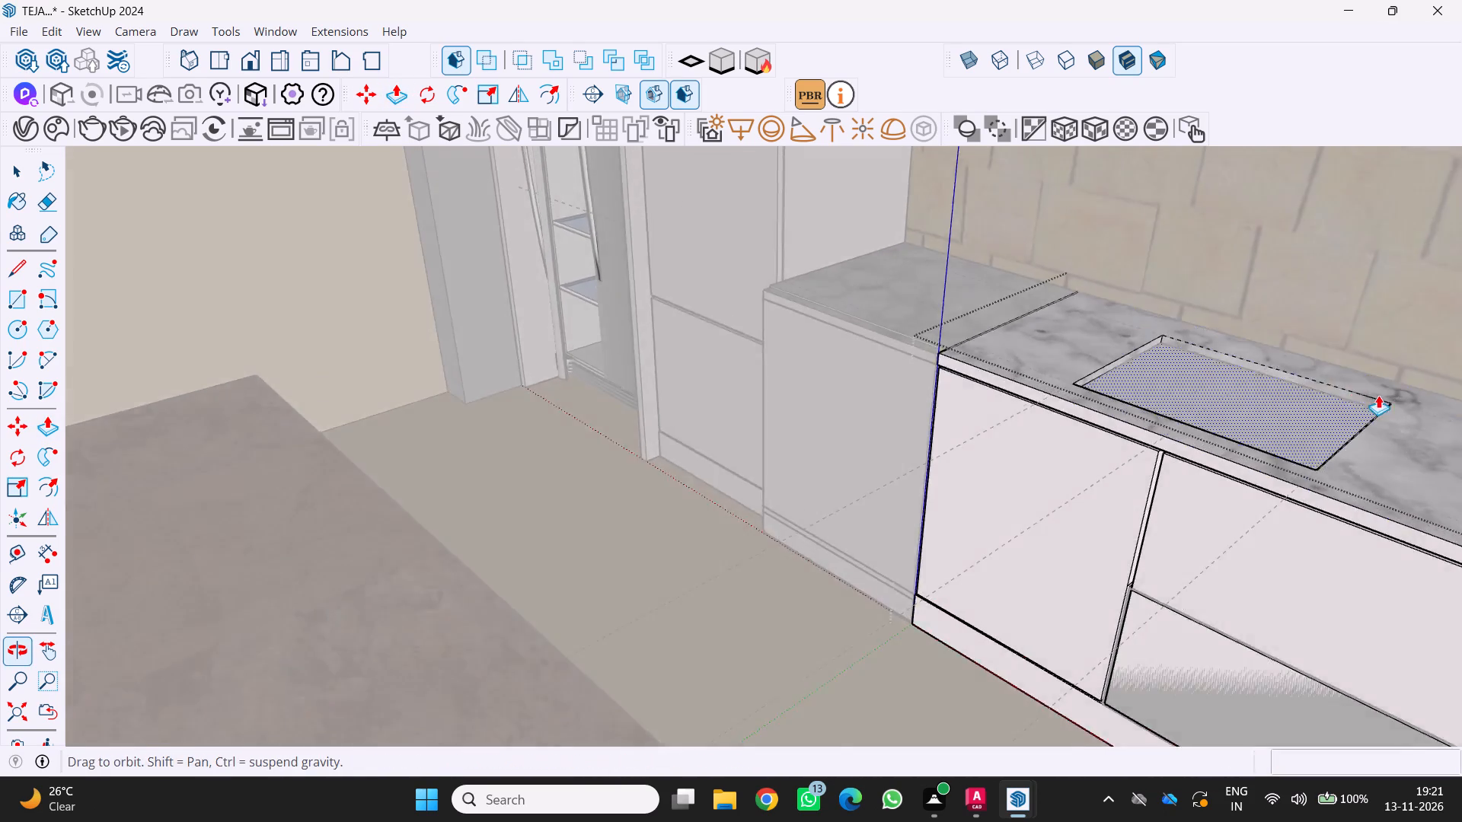
middle_drag(1378, 395, 1365, 403)
Close the base cabinet group and return to the whole model.
scroll(1381, 393, down, 13)
scroll(1295, 392, down, 3)
middle_drag(1249, 378, 1164, 352)
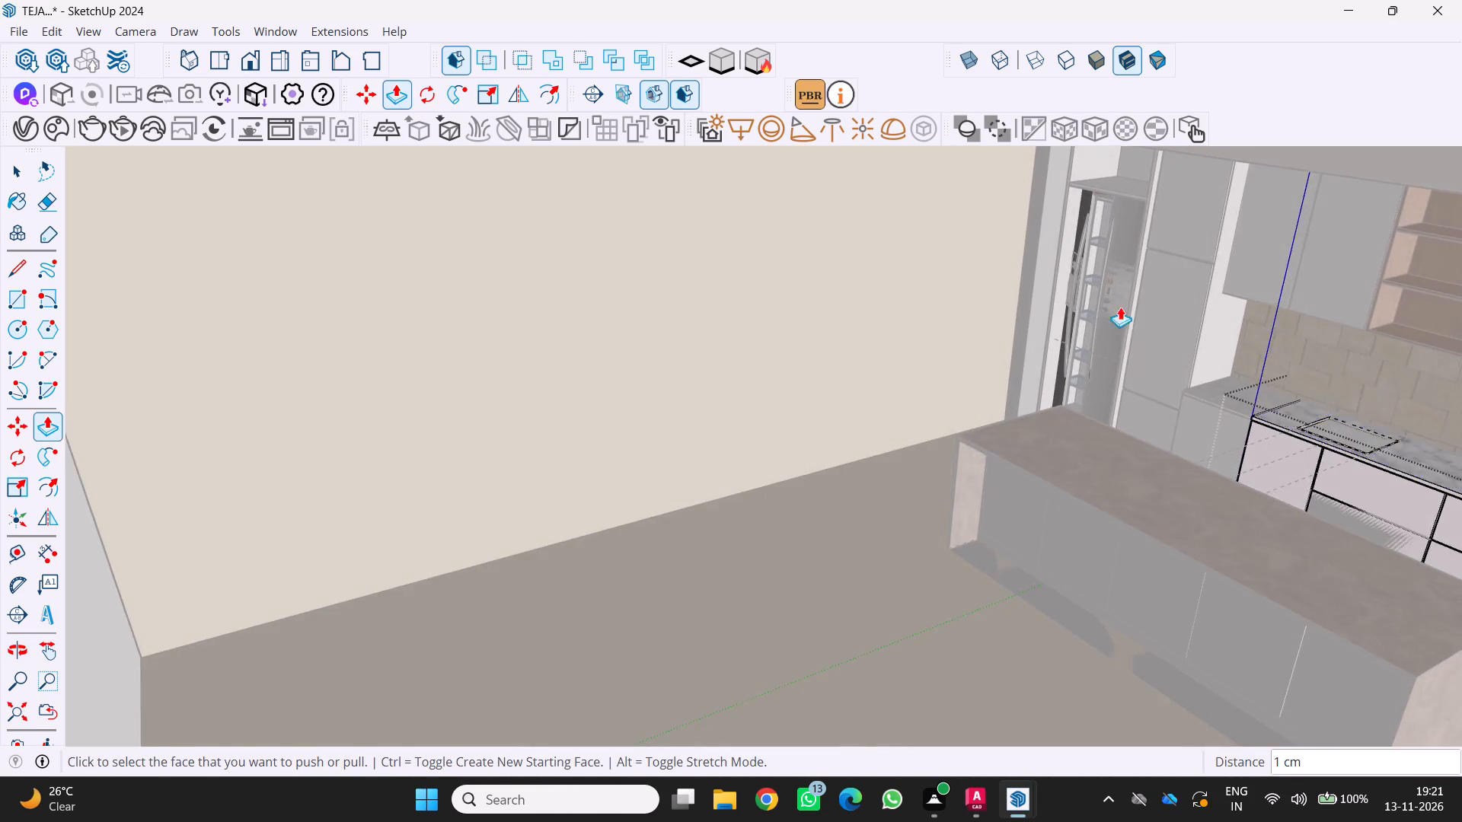
scroll(1086, 306, down, 6)
middle_drag(1144, 448, 1252, 435)
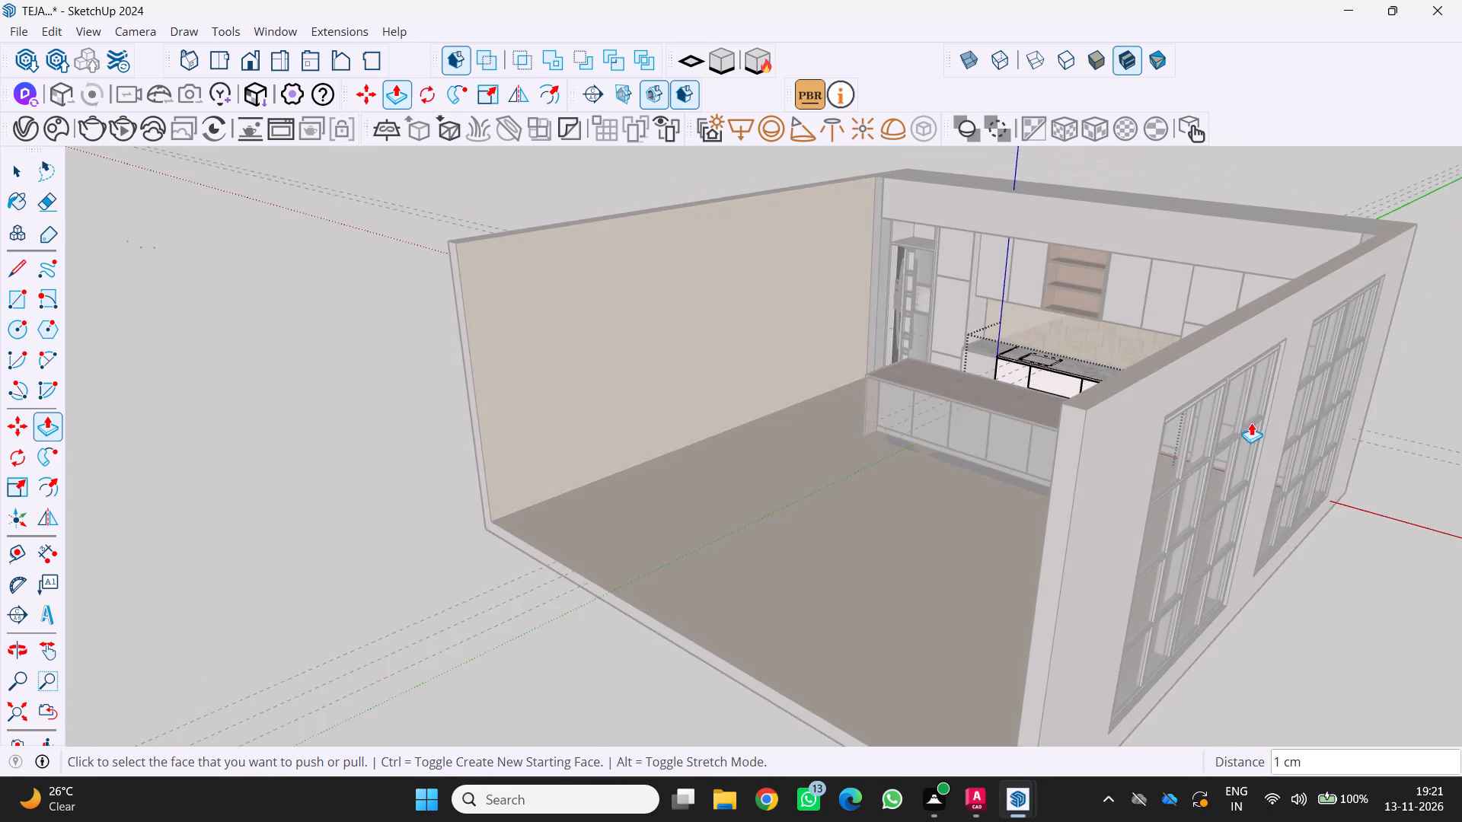
scroll(1315, 408, down, 5)
key(space)
double_click(1021, 677)
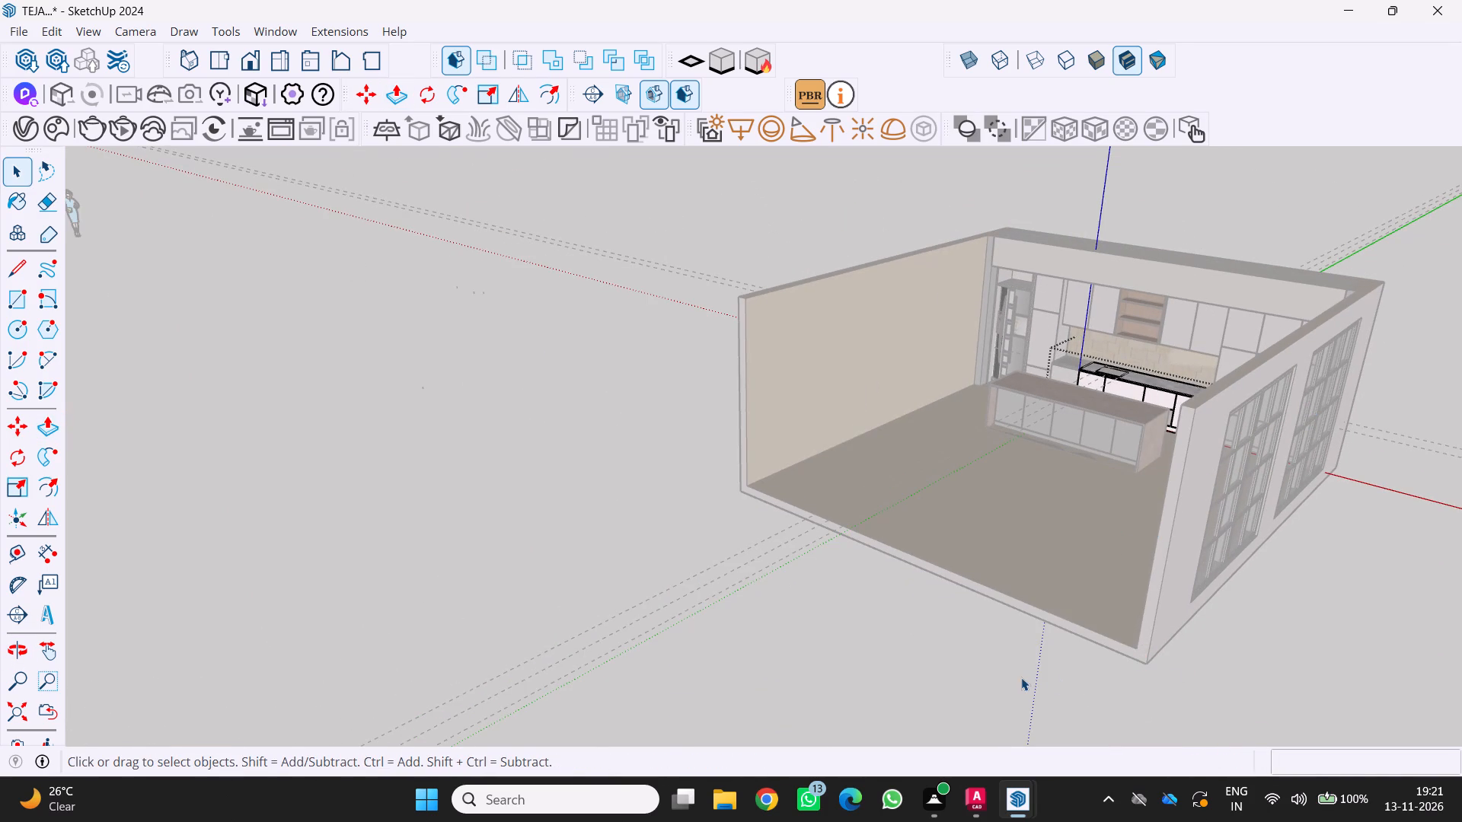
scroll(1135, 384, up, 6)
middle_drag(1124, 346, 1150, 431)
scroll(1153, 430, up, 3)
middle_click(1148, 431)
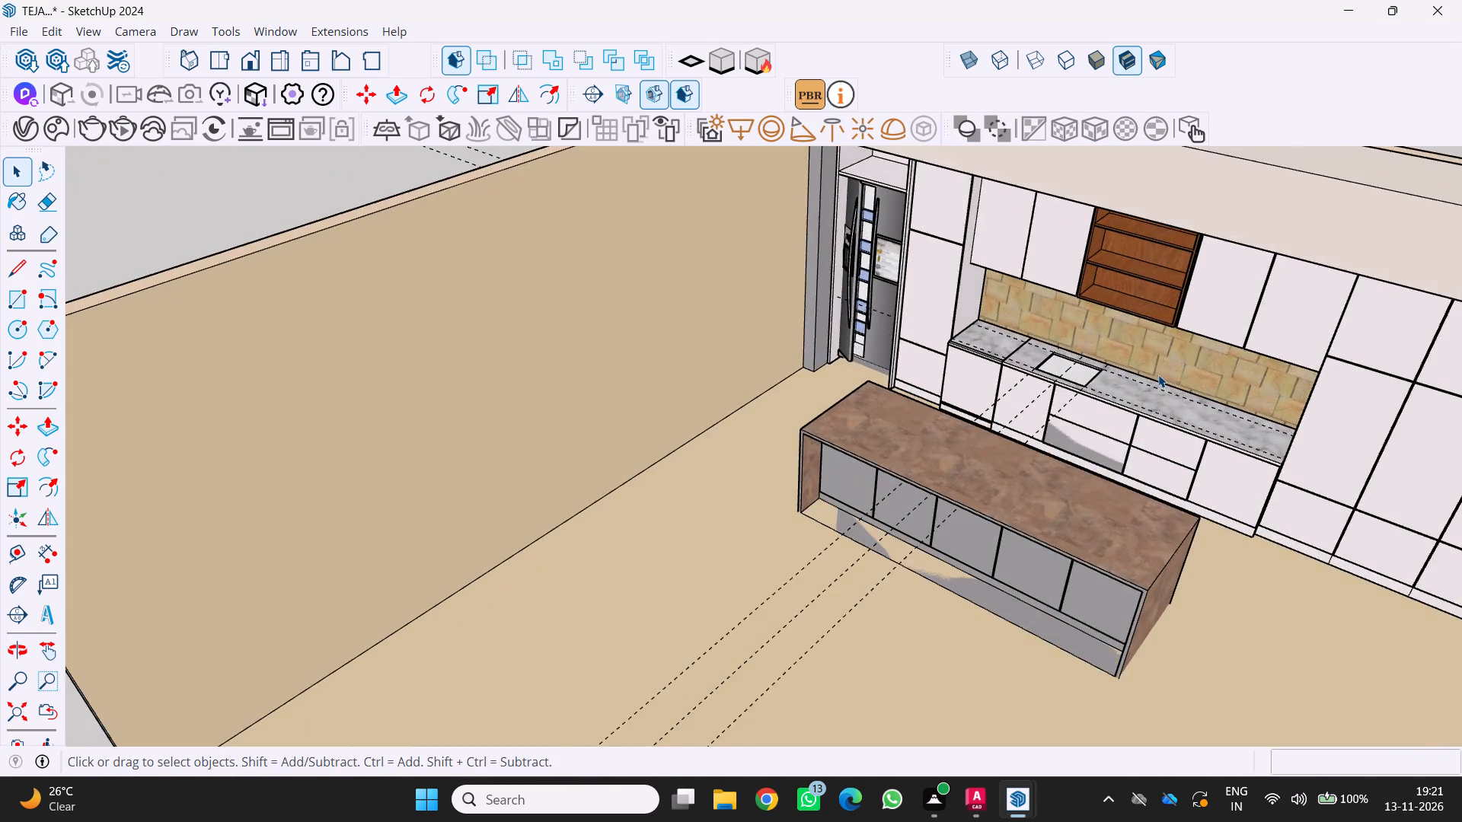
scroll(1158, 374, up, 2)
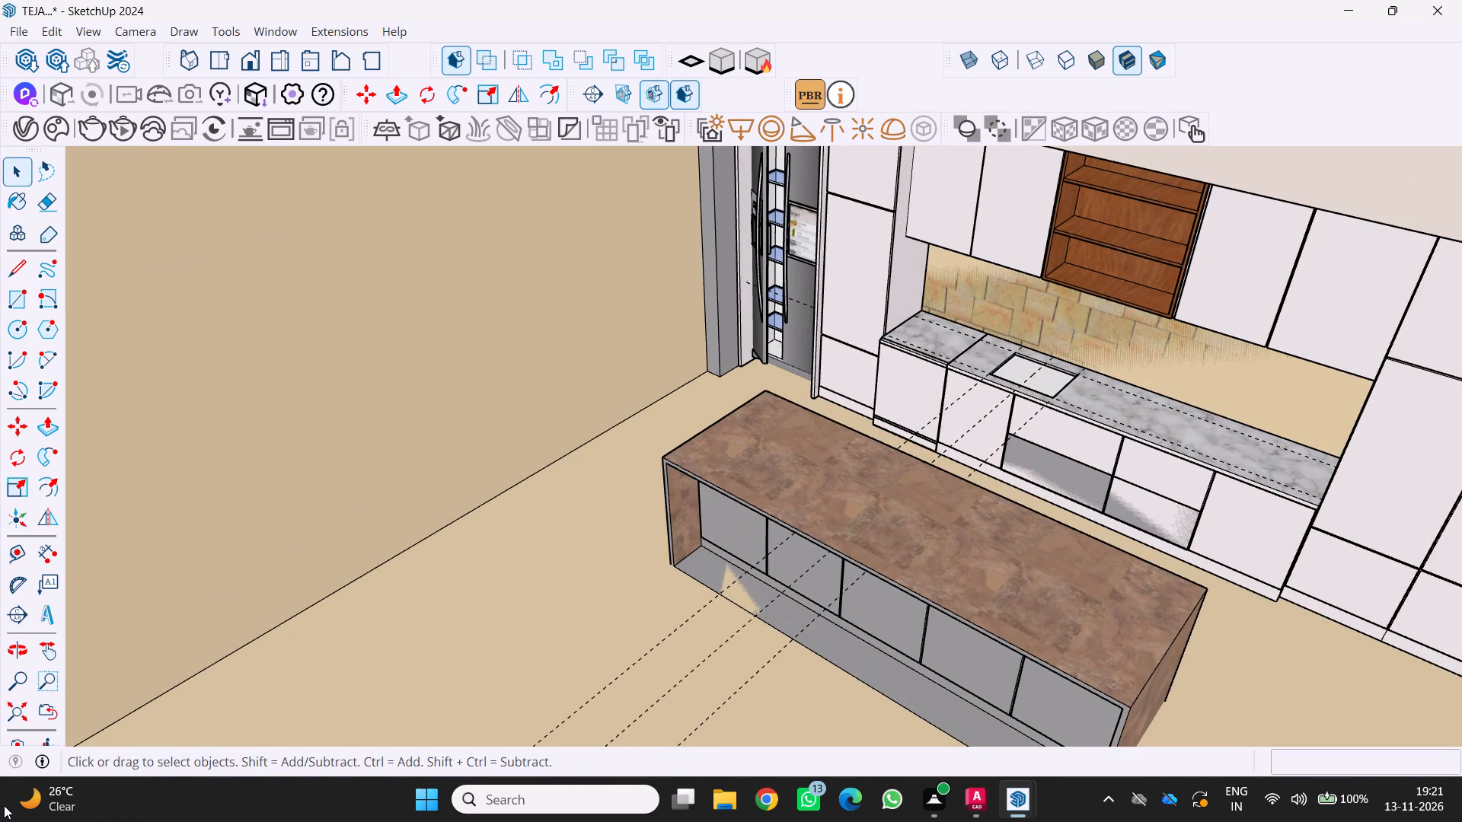
Erase the three guide lines that run crosswise from the countertop recess over the base cabinets and island.
key(e)
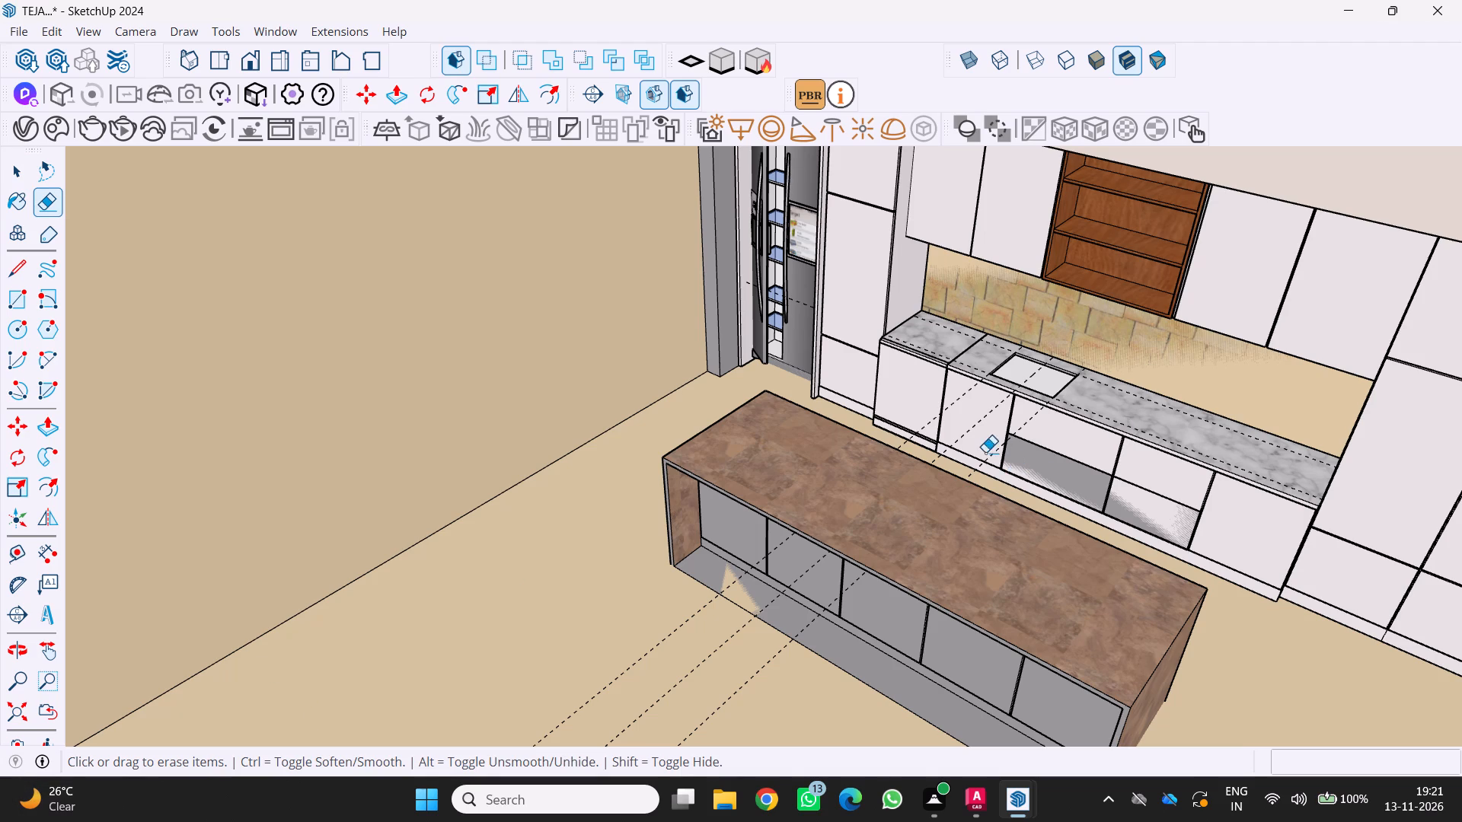
click(988, 457)
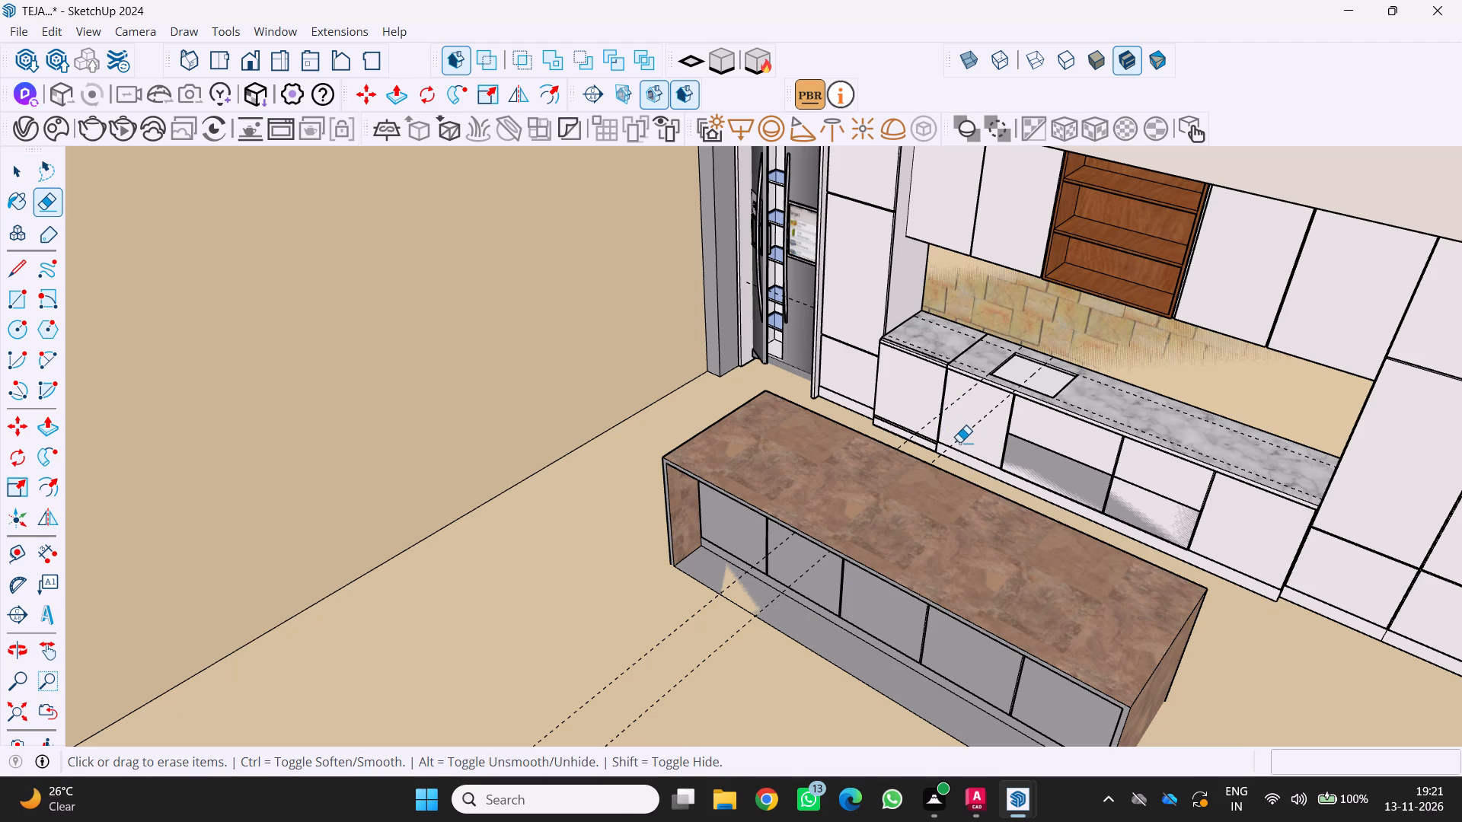
click(959, 438)
click(925, 427)
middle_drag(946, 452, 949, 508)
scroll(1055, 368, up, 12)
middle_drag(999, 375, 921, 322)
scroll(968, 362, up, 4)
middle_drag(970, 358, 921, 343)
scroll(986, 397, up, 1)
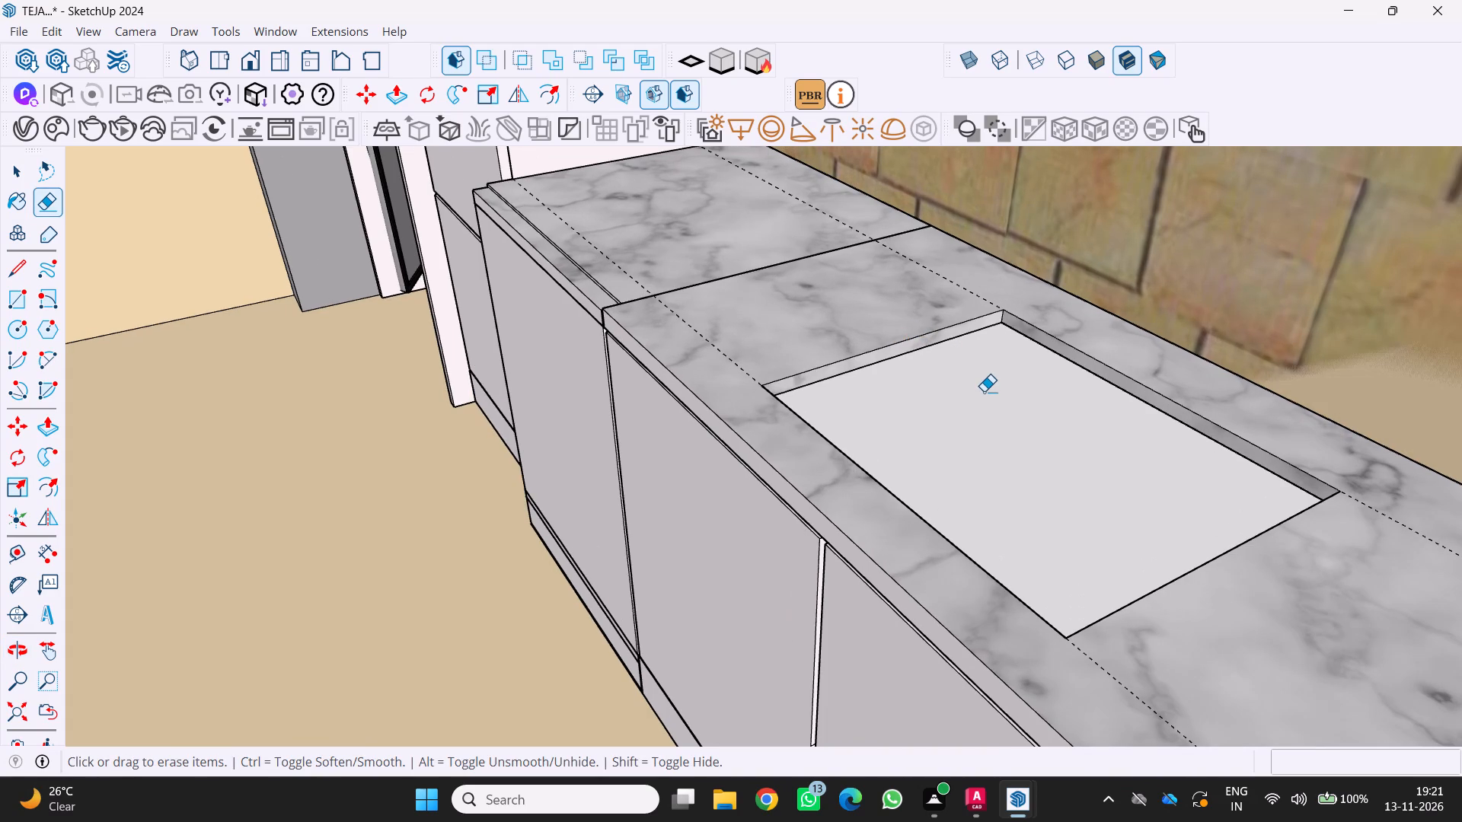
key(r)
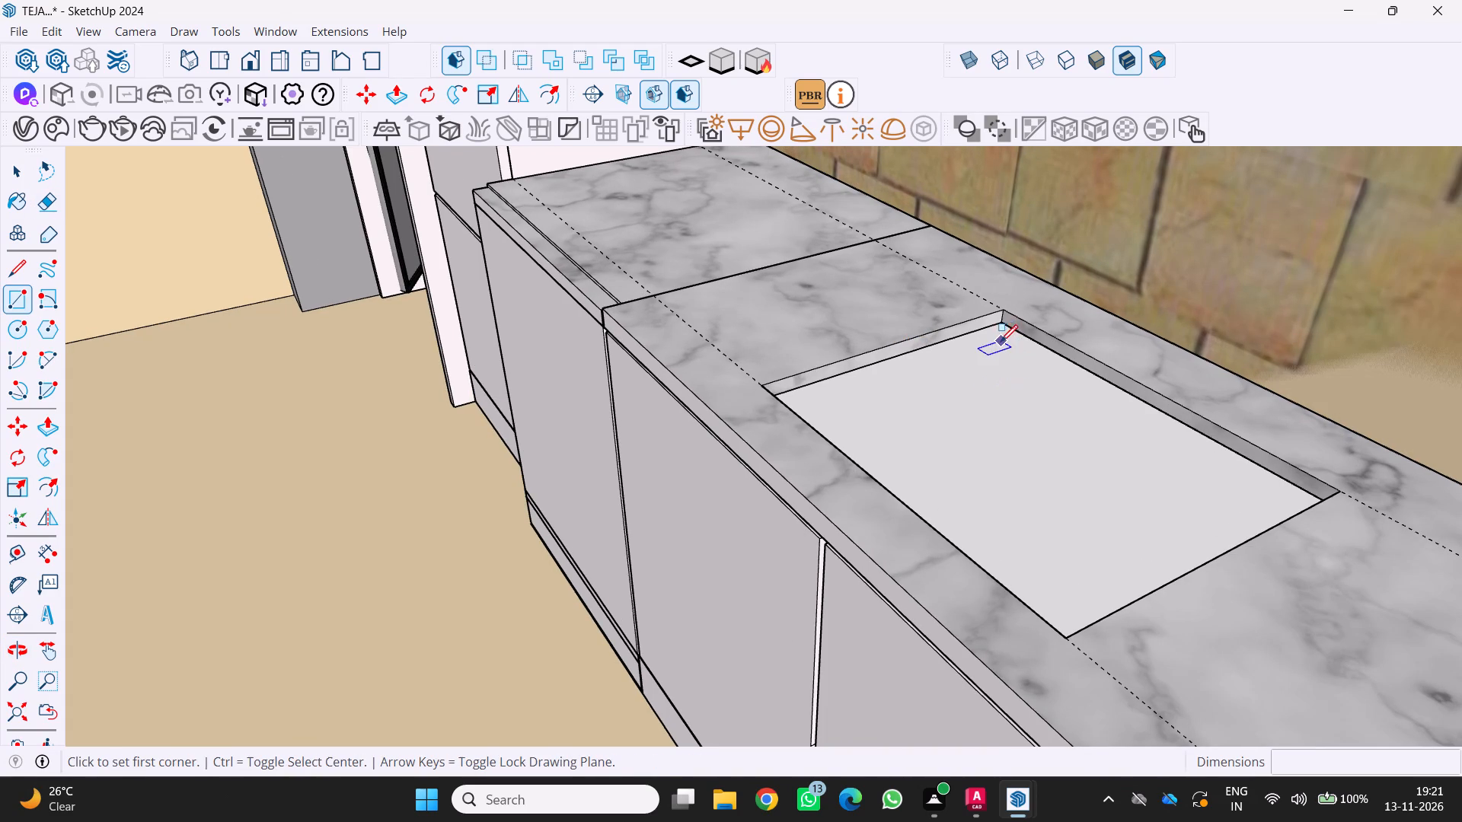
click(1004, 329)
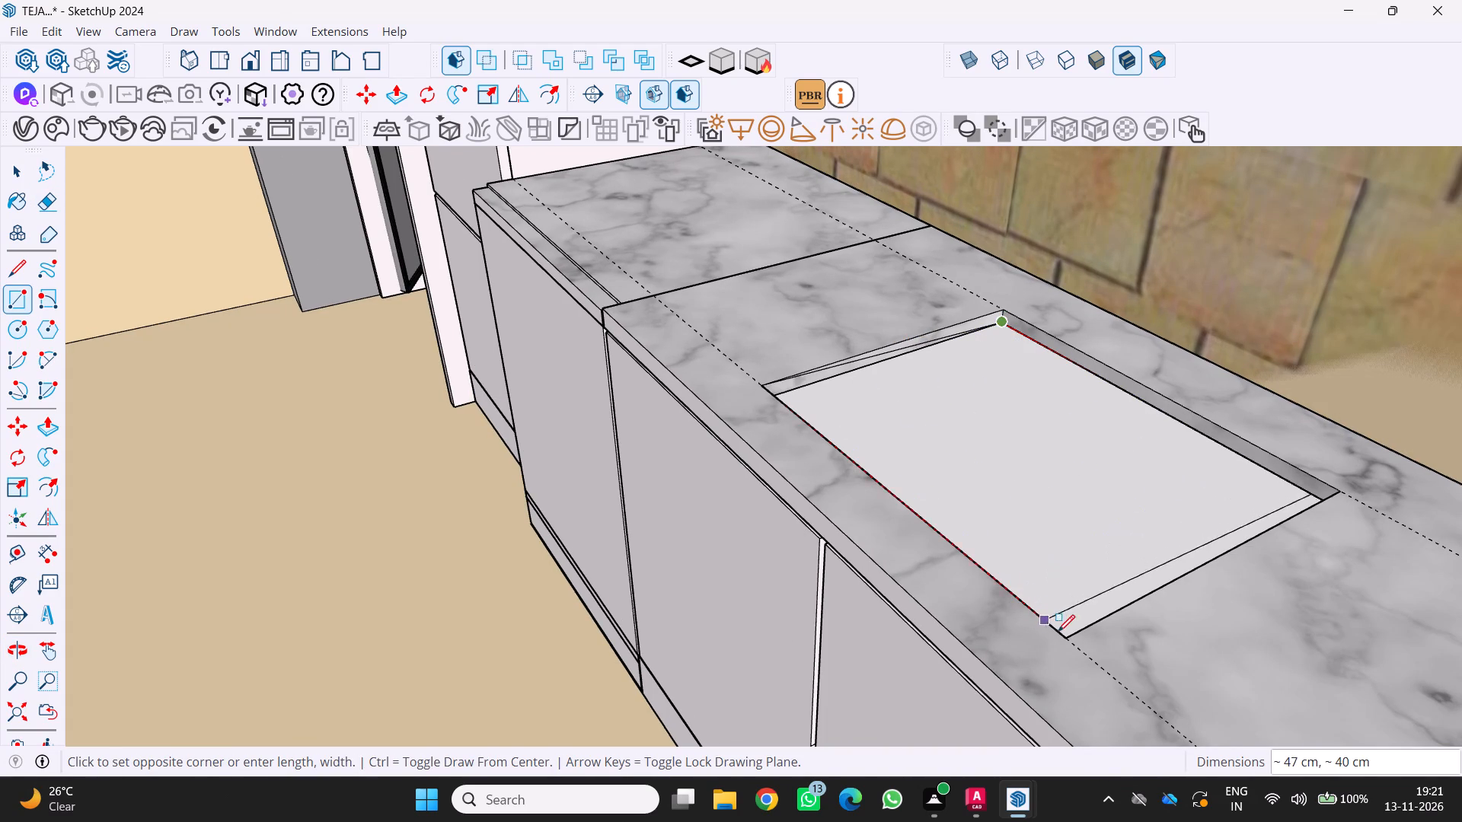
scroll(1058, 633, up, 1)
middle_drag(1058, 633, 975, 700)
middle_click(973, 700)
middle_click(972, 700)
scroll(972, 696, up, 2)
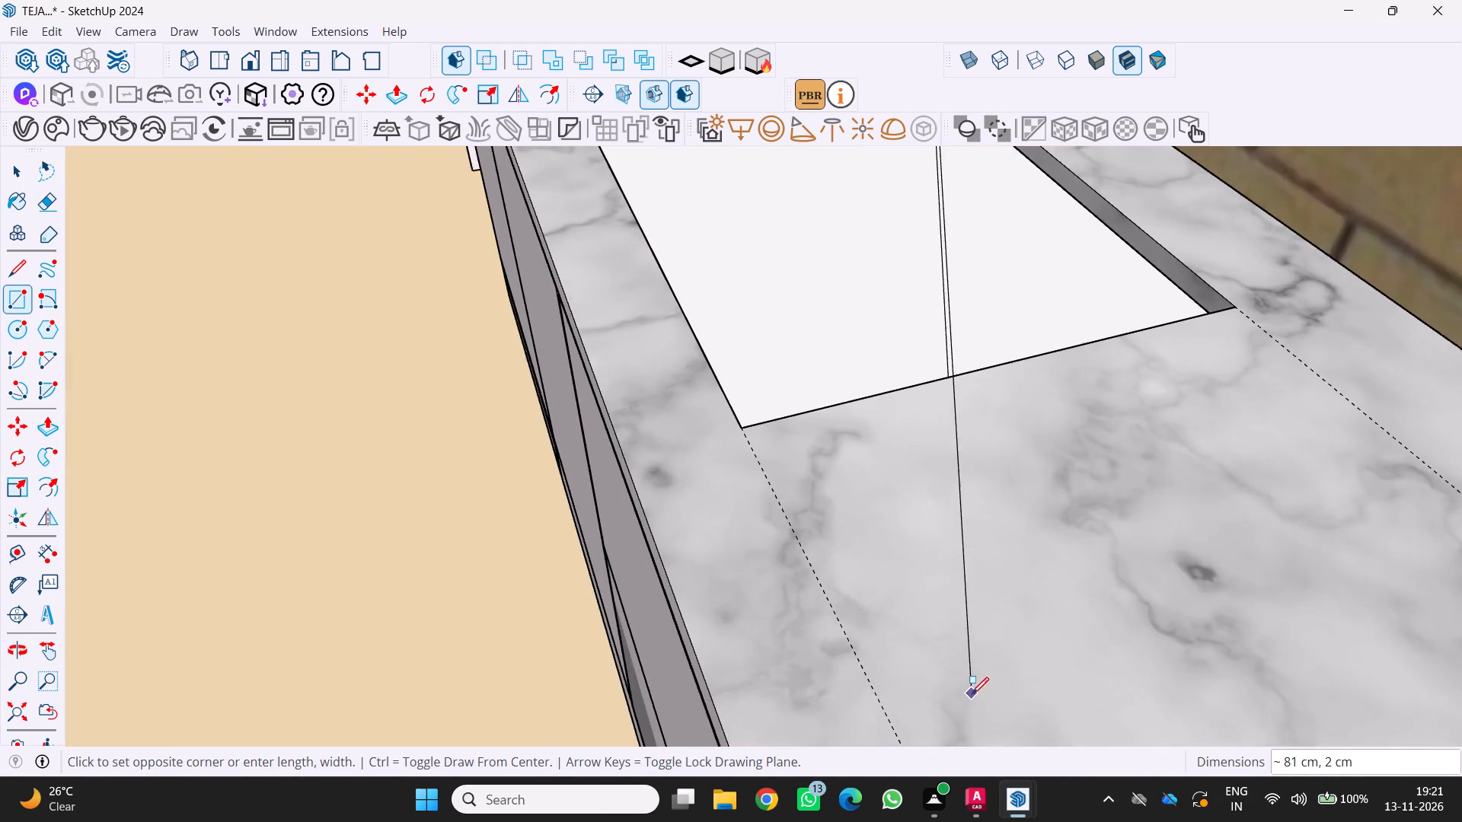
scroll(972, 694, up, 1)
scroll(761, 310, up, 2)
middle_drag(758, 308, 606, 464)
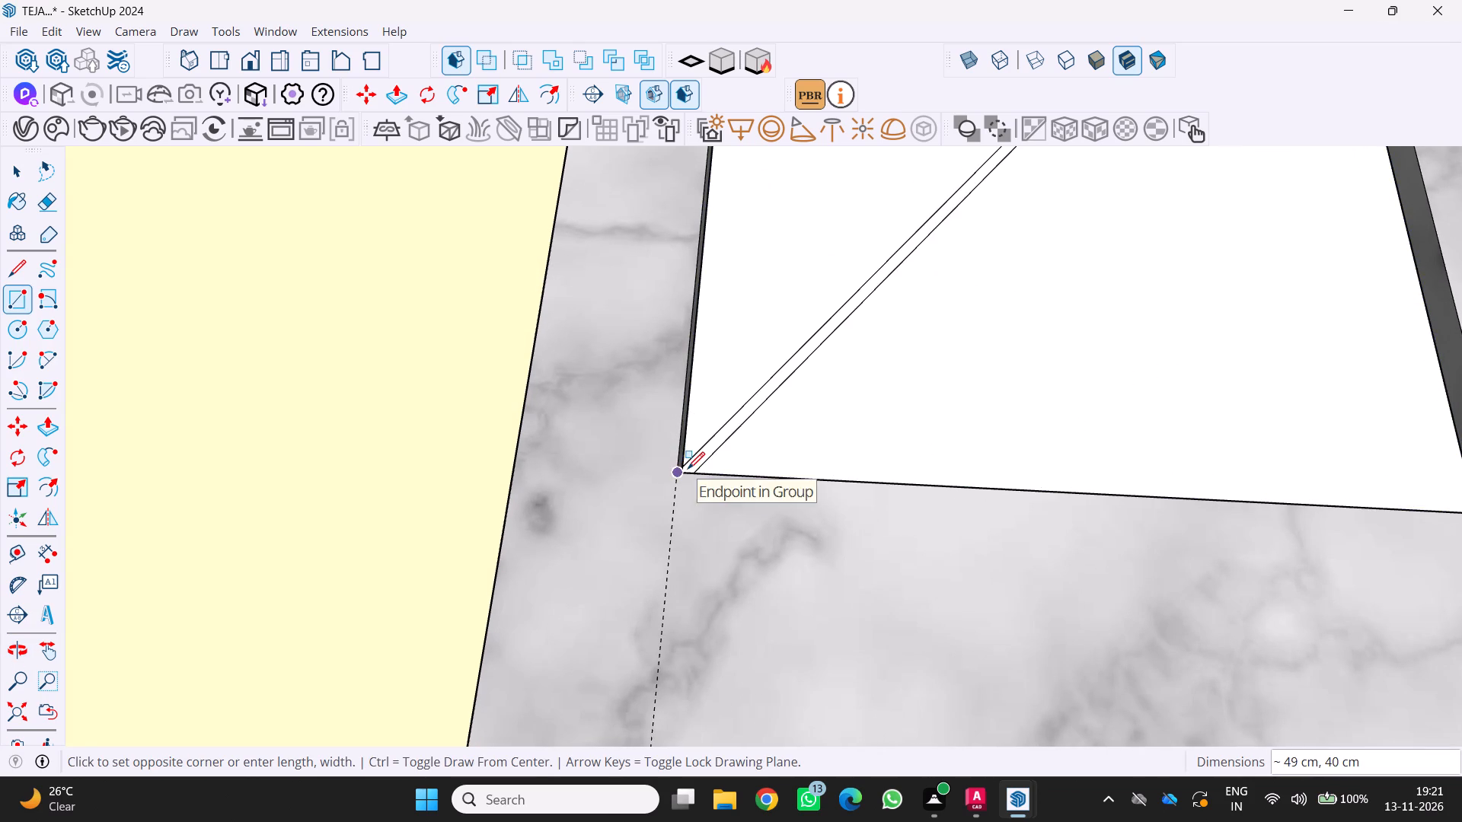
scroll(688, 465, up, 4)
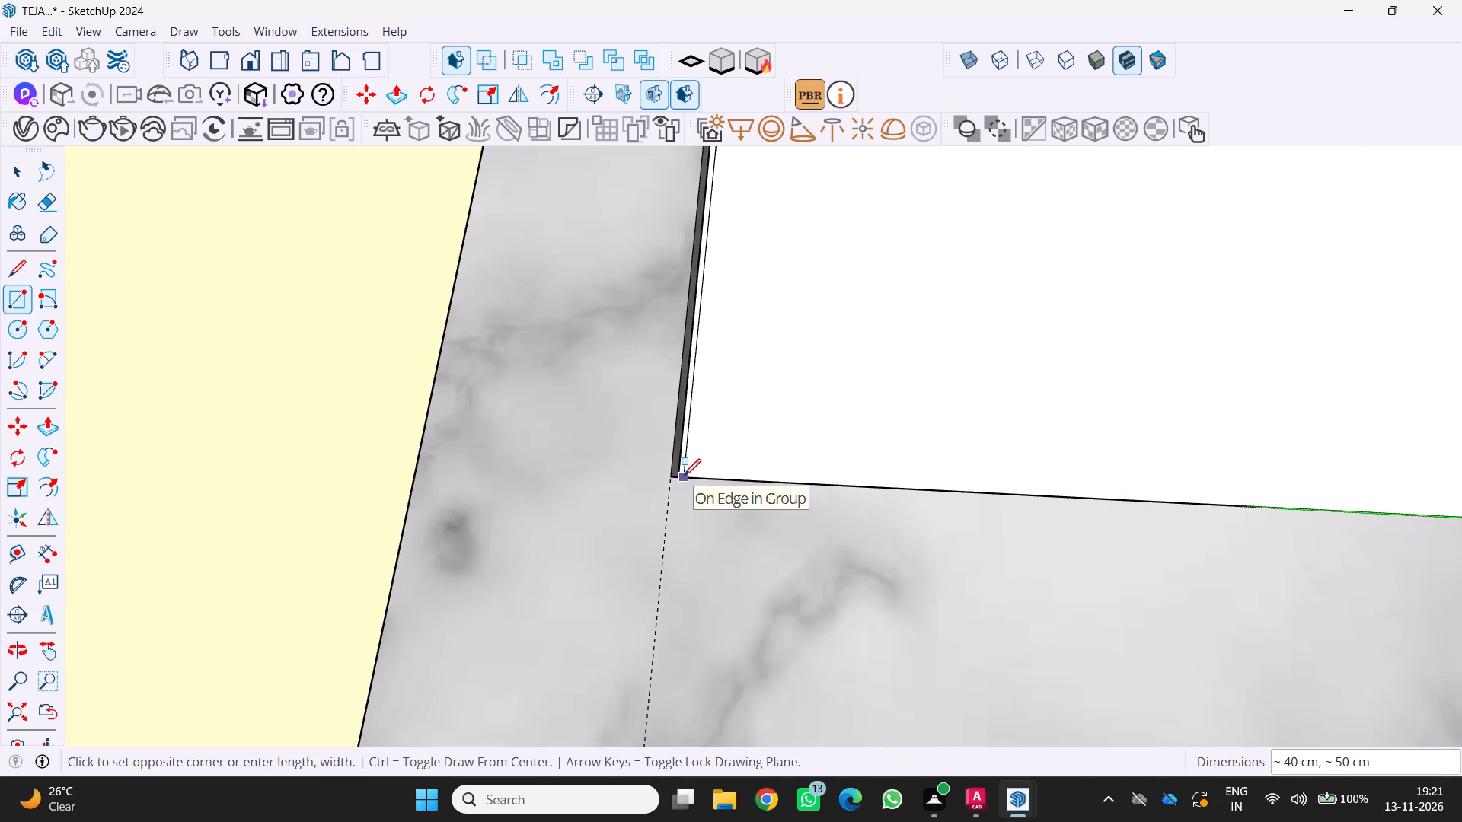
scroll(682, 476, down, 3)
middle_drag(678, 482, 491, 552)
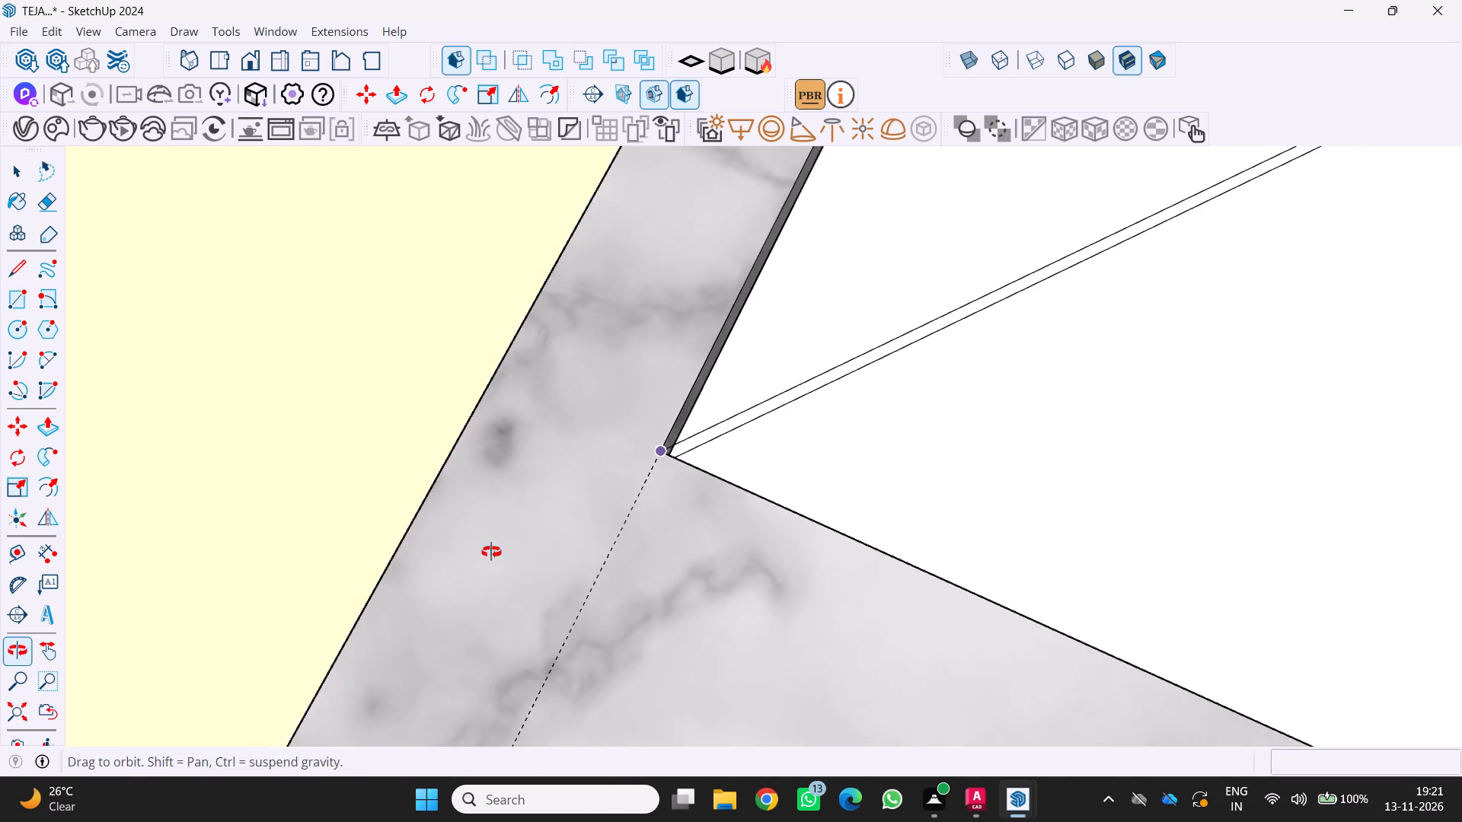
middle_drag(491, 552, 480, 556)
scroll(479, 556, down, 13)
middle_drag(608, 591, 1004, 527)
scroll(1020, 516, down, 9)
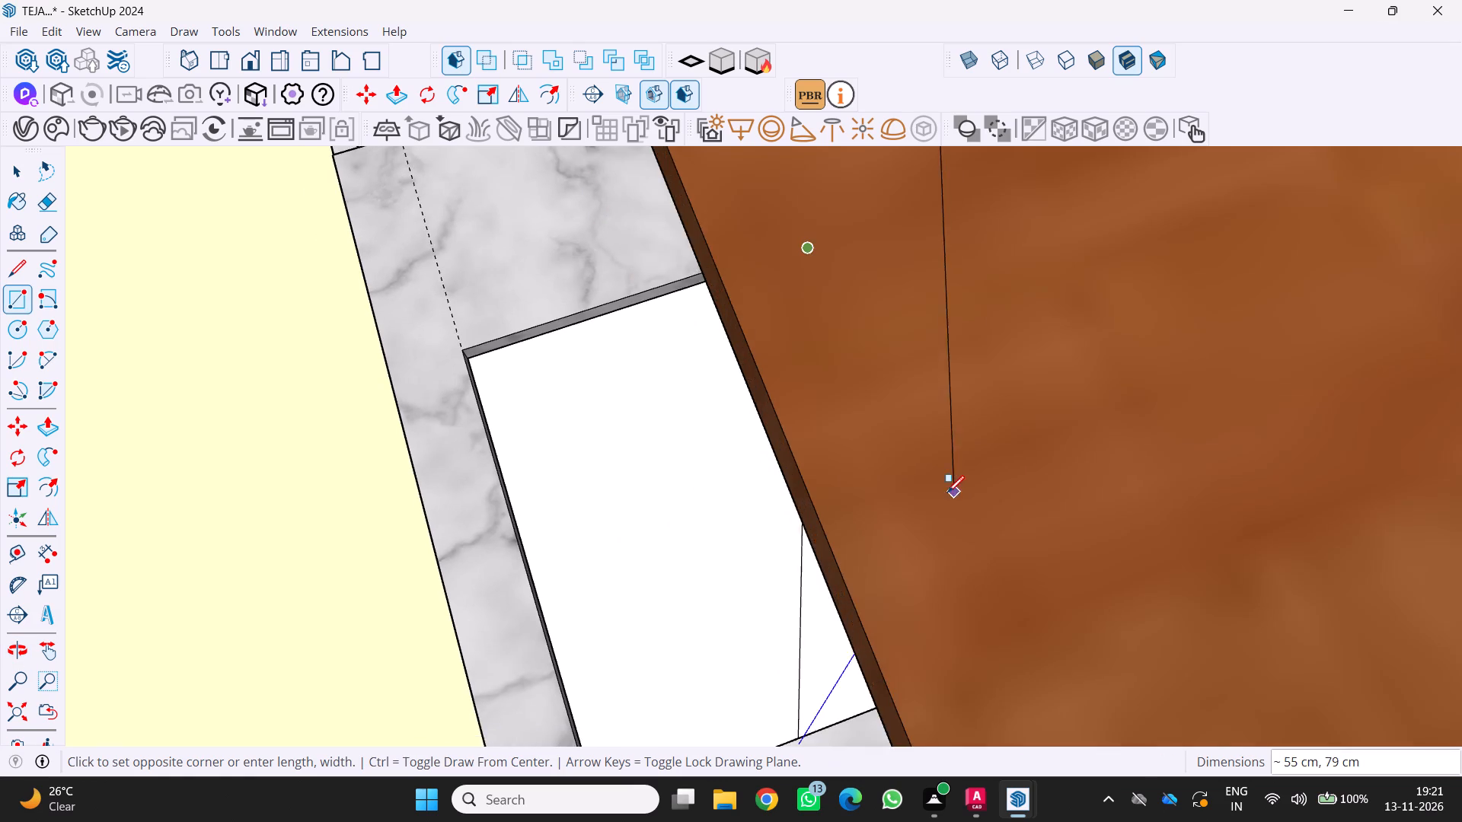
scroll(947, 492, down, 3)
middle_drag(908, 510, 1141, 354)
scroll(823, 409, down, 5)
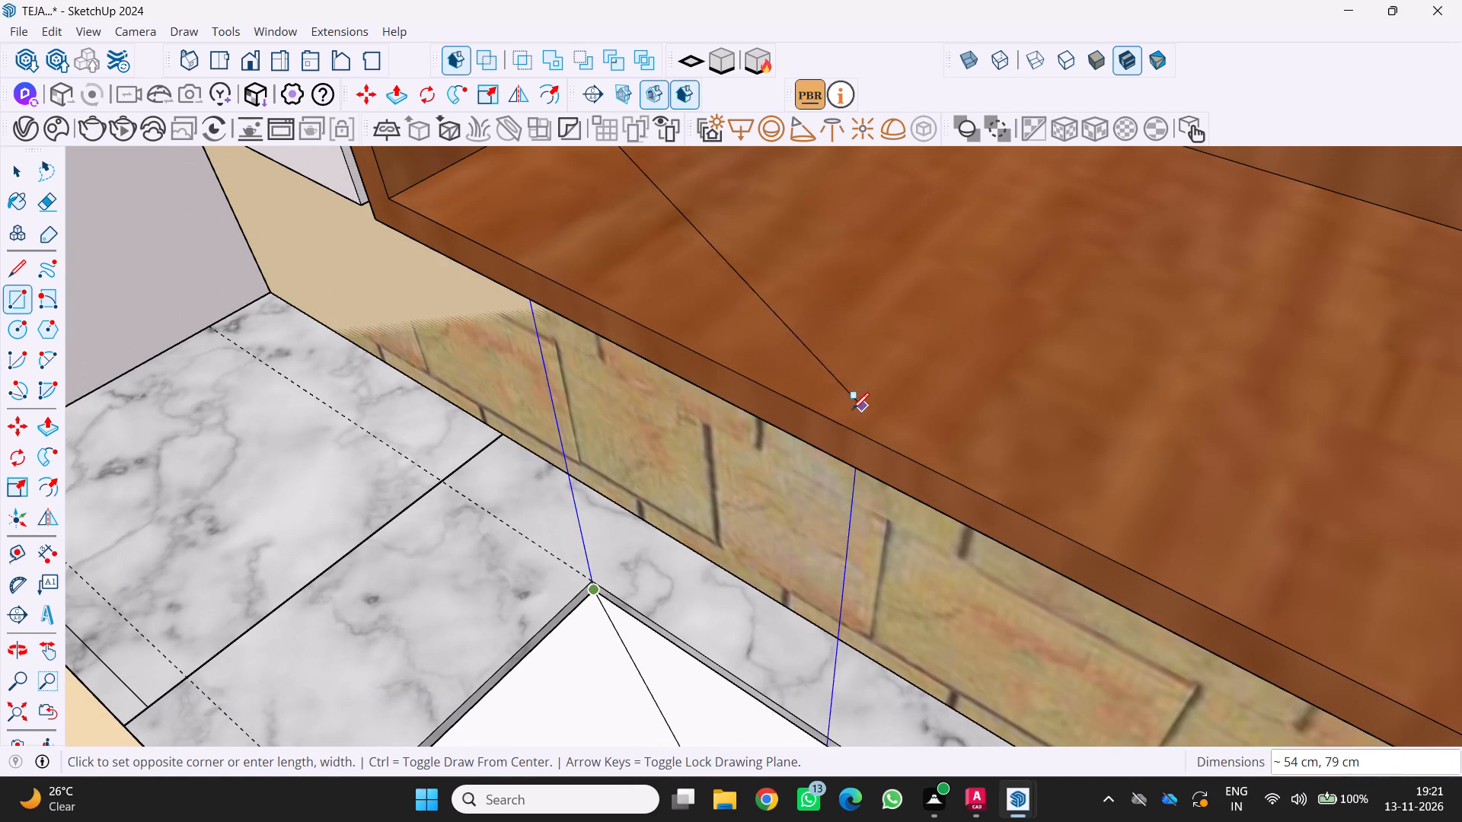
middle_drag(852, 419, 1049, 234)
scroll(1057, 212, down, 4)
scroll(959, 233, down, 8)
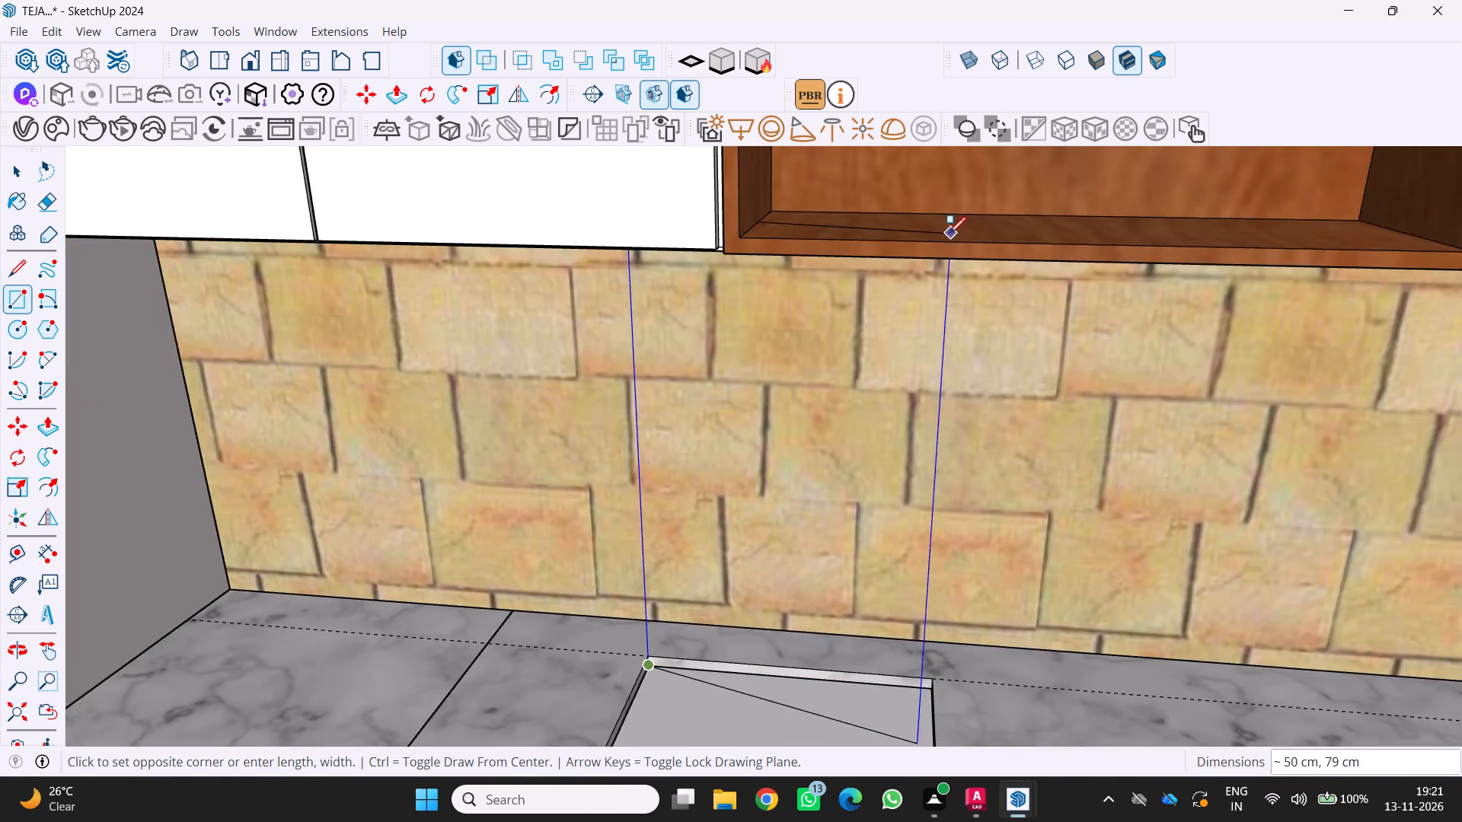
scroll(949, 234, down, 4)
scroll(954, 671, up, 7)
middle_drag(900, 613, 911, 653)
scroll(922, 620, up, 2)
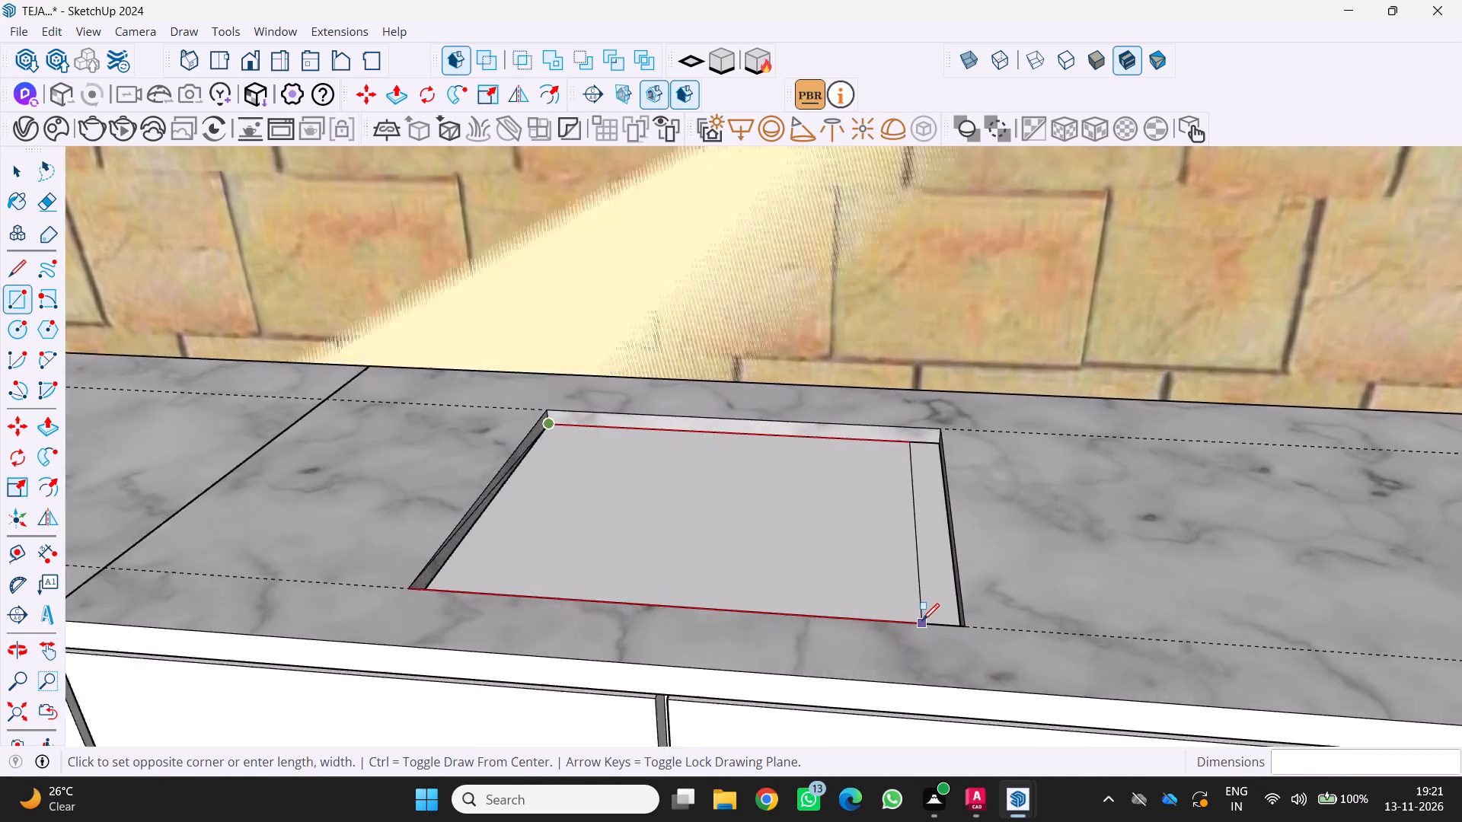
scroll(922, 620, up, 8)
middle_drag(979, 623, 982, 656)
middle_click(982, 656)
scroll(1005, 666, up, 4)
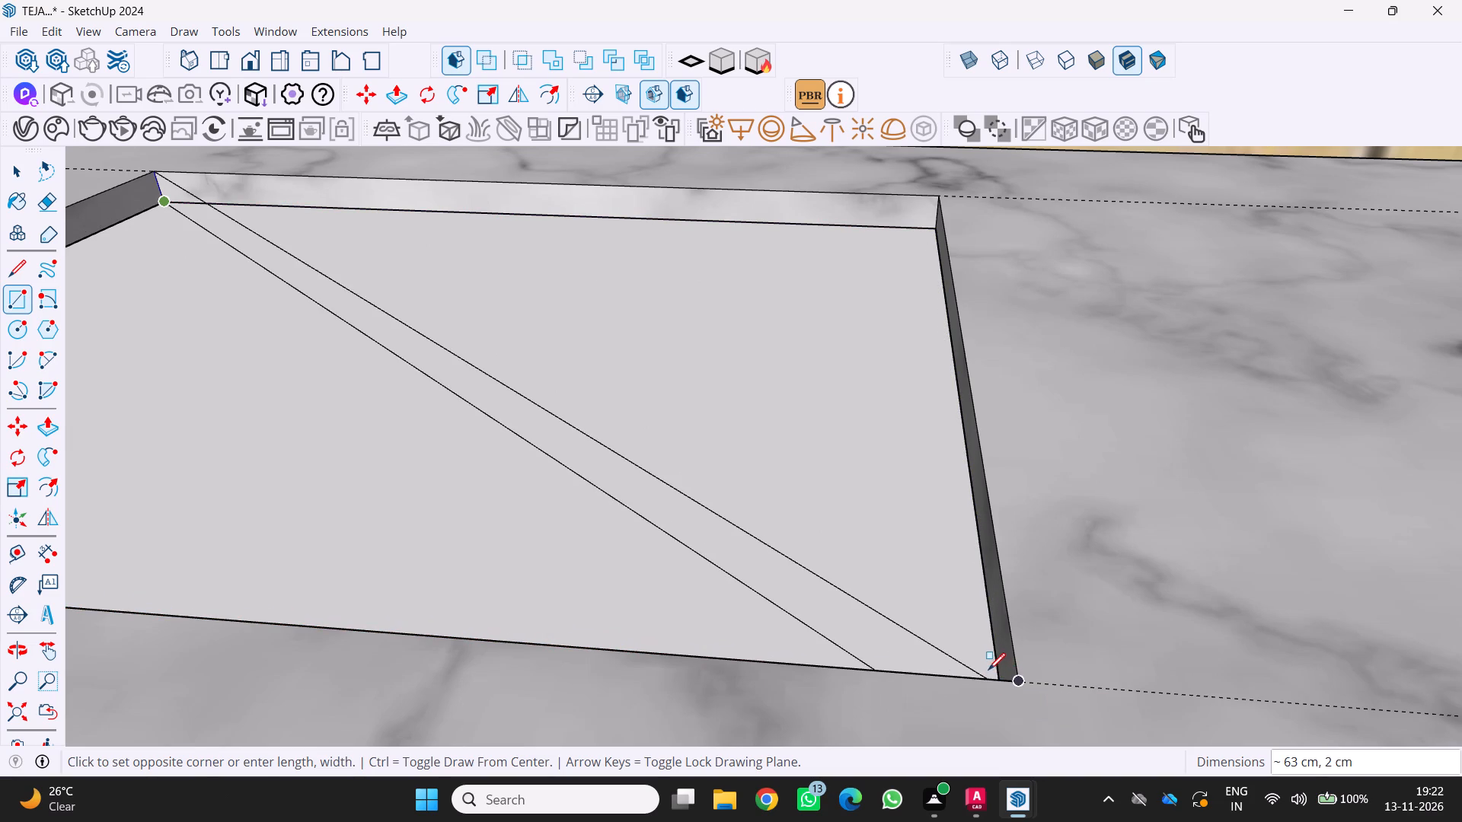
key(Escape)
Draw a 50 by 40 cm rectangle over the recess floor, from its front corner to the diagonally opposite back corner.
scroll(899, 546, down, 8)
middle_drag(193, 640, 190, 634)
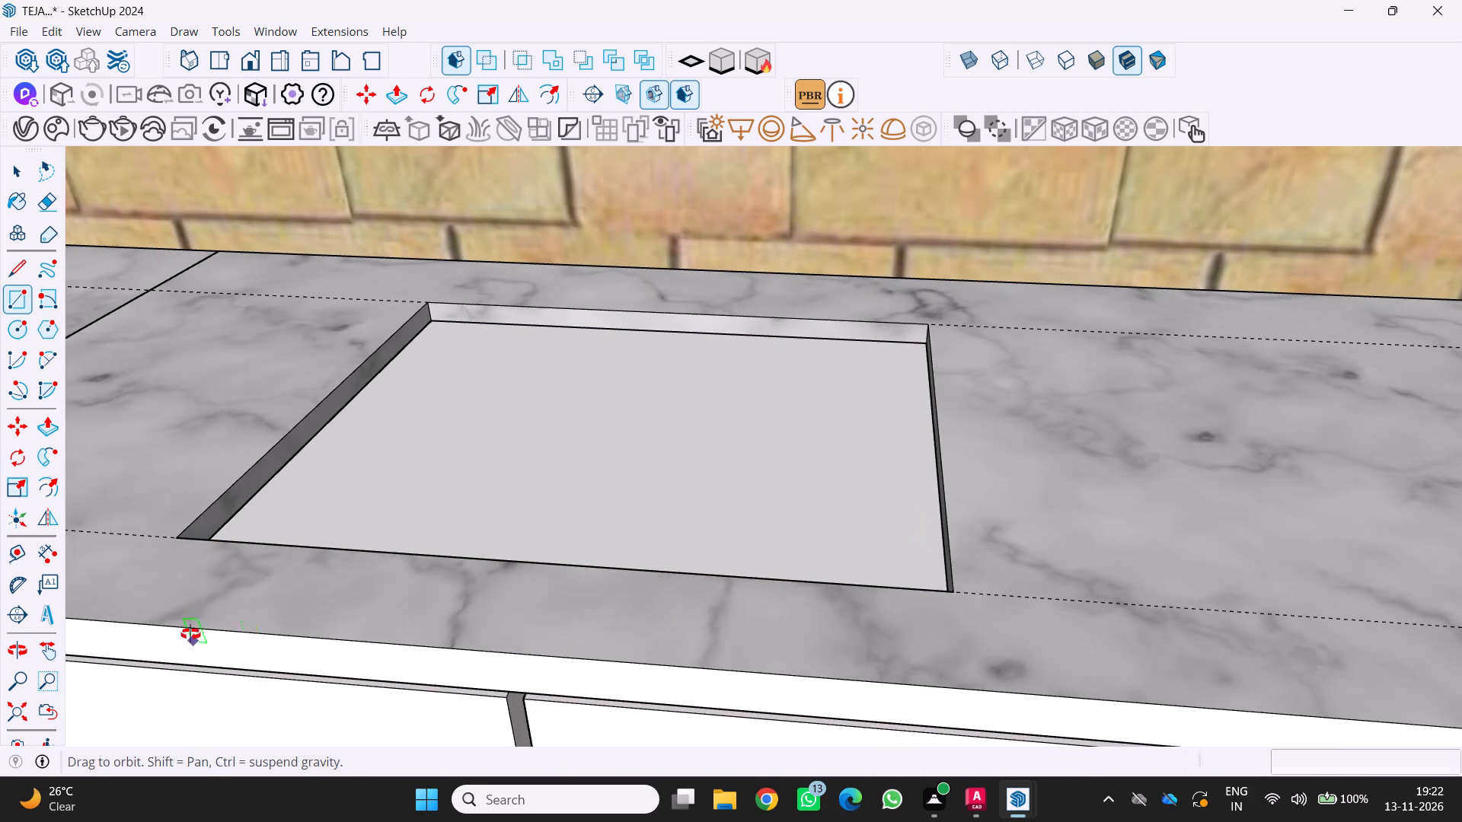
middle_drag(190, 634, 154, 573)
middle_click(154, 573)
scroll(260, 538, up, 1)
middle_drag(260, 538, 129, 676)
scroll(281, 422, up, 1)
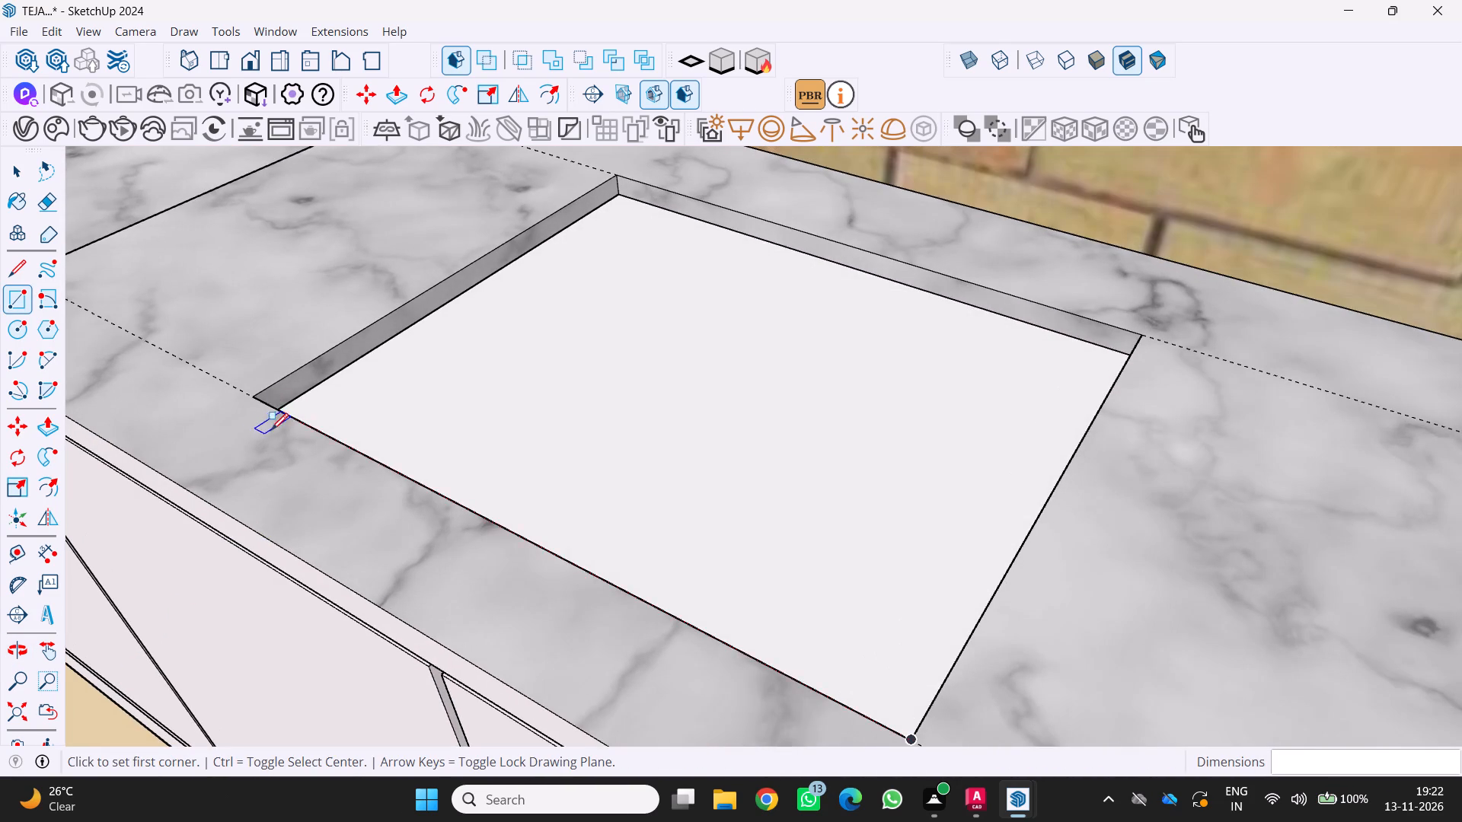
key(r)
scroll(274, 390, up, 3)
middle_drag(270, 438, 253, 454)
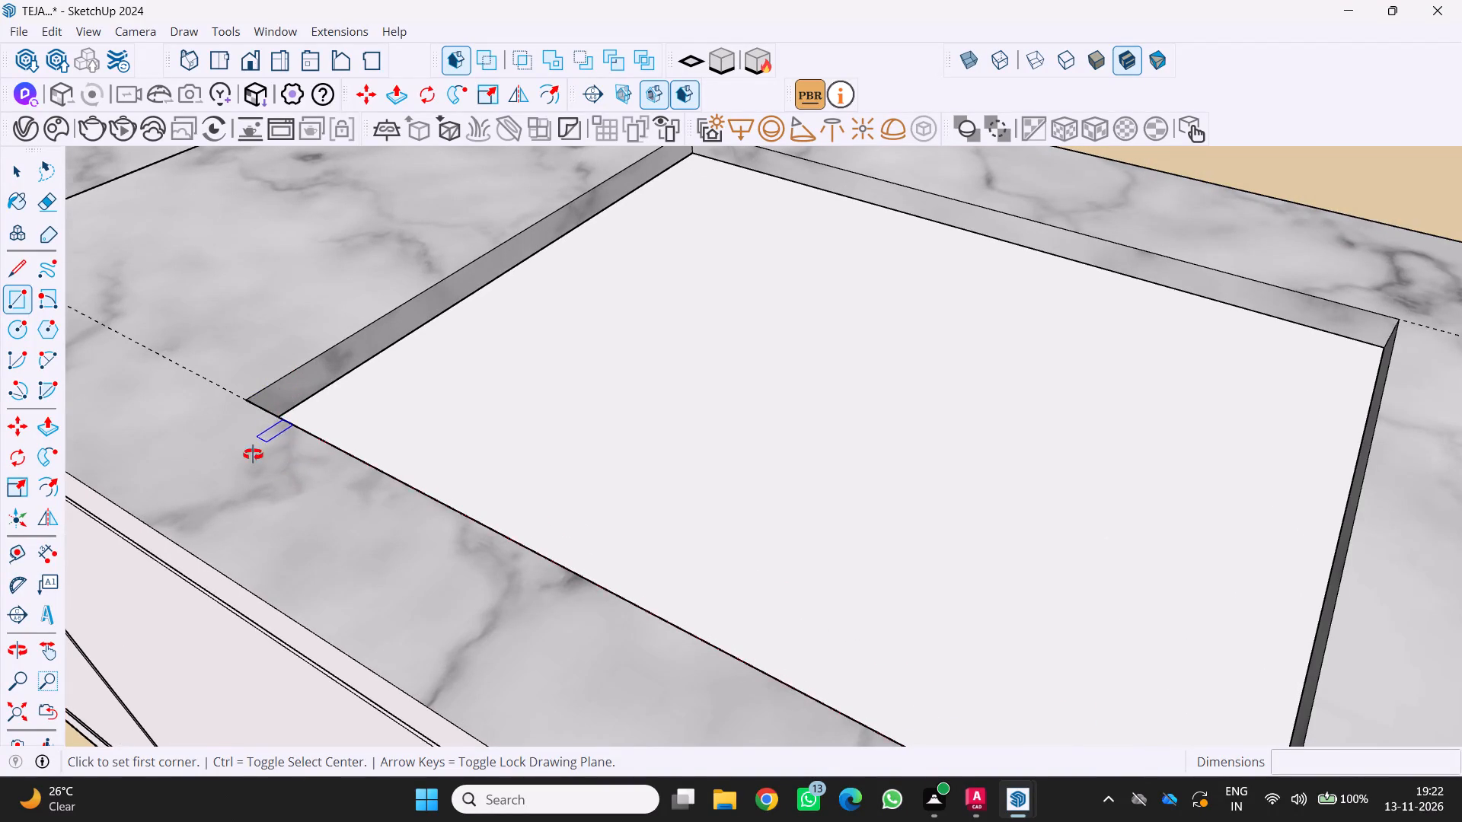
middle_drag(253, 454, 163, 510)
scroll(307, 365, up, 4)
middle_drag(306, 351, 240, 399)
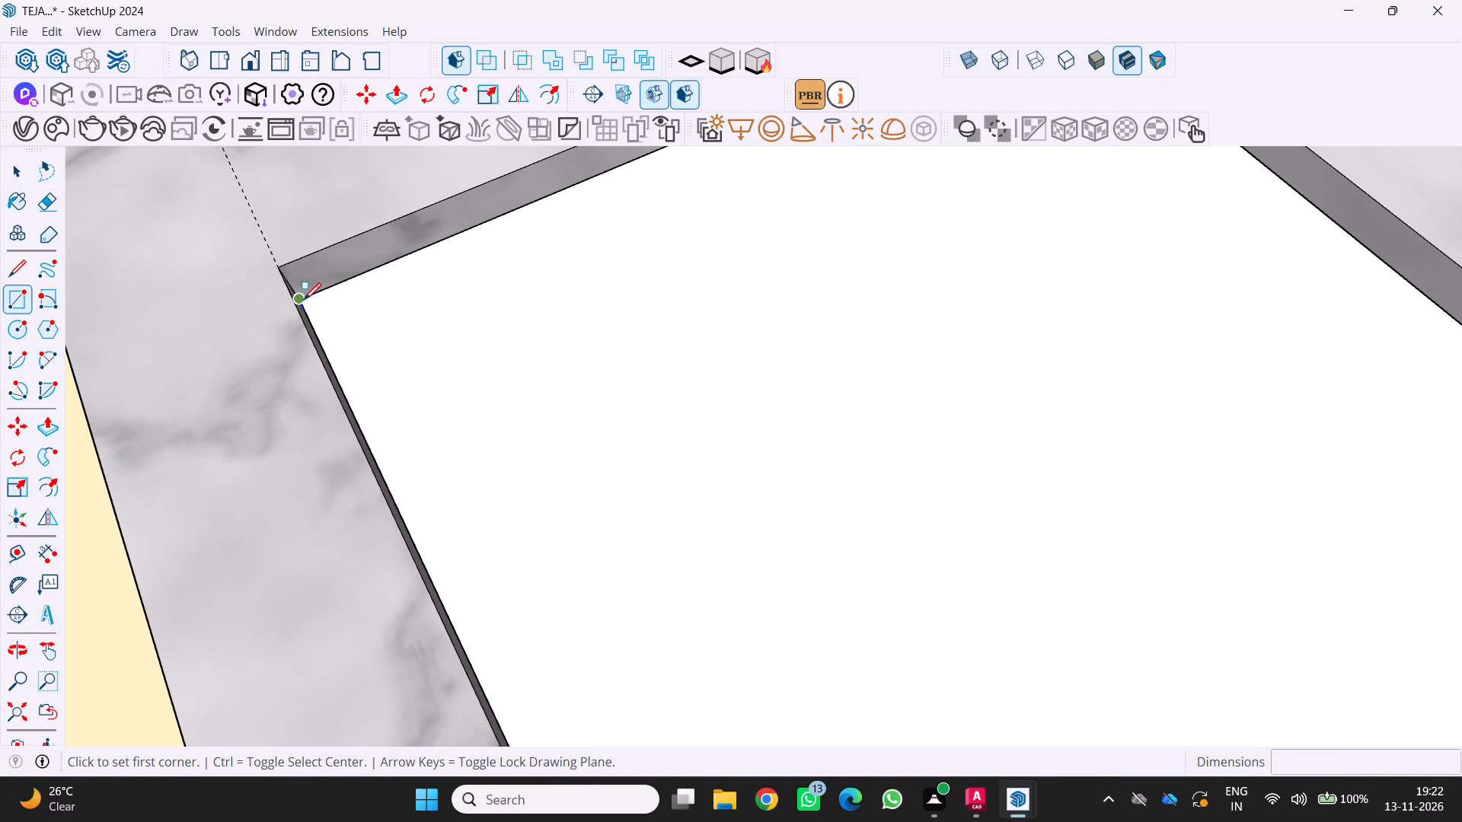
click(303, 297)
scroll(388, 358, down, 9)
middle_drag(450, 409, 710, 395)
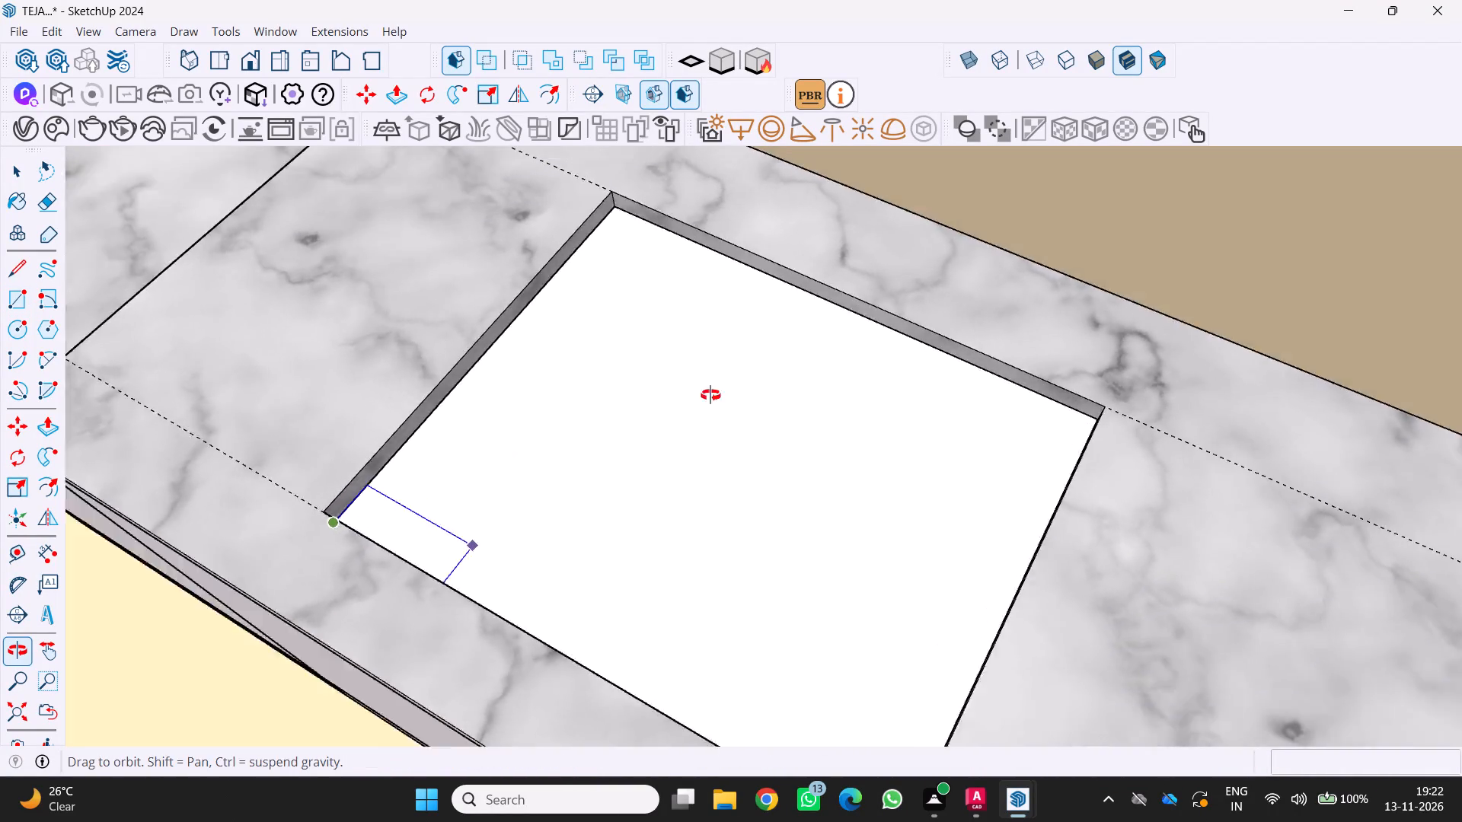
middle_drag(710, 395, 779, 393)
middle_drag(800, 393, 825, 392)
scroll(1011, 352, up, 3)
click(1077, 318)
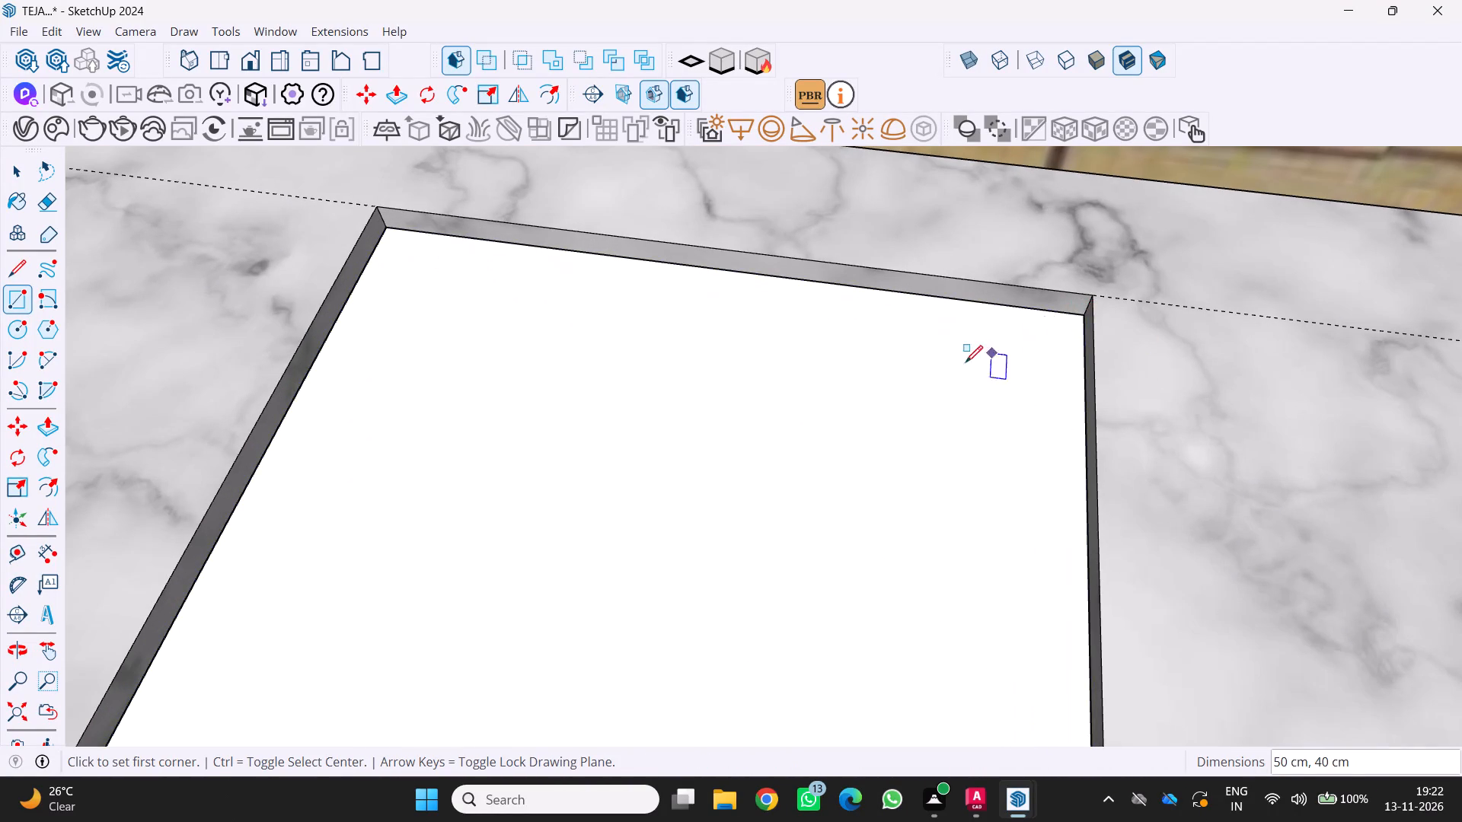
Push/Pull the new rectangle in the countertop recess by 3 cm.
scroll(953, 375, down, 6)
middle_drag(899, 385, 918, 324)
middle_click(918, 324)
scroll(918, 324, down, 4)
key(p)
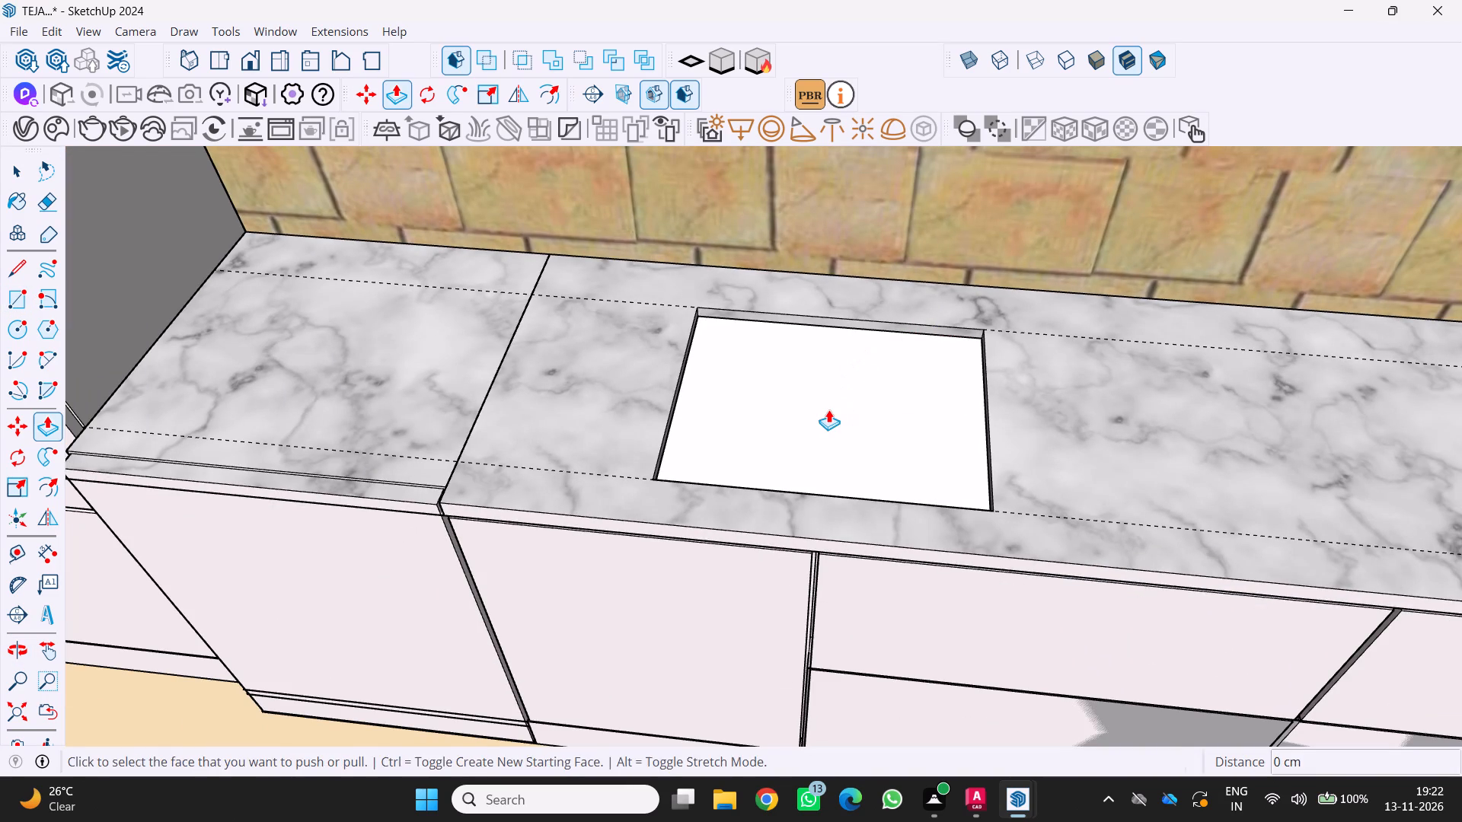
drag(824, 409, 821, 421)
Examine the countertop recess from several angles and in the context of the whole kitchen, with nothing left selected.
middle_drag(790, 432, 749, 363)
middle_click(744, 362)
middle_click(736, 358)
scroll(711, 355, up, 4)
middle_drag(743, 374, 559, 362)
middle_click(558, 362)
scroll(556, 361, down, 3)
middle_drag(816, 466, 956, 371)
scroll(950, 378, down, 4)
middle_drag(866, 403, 899, 403)
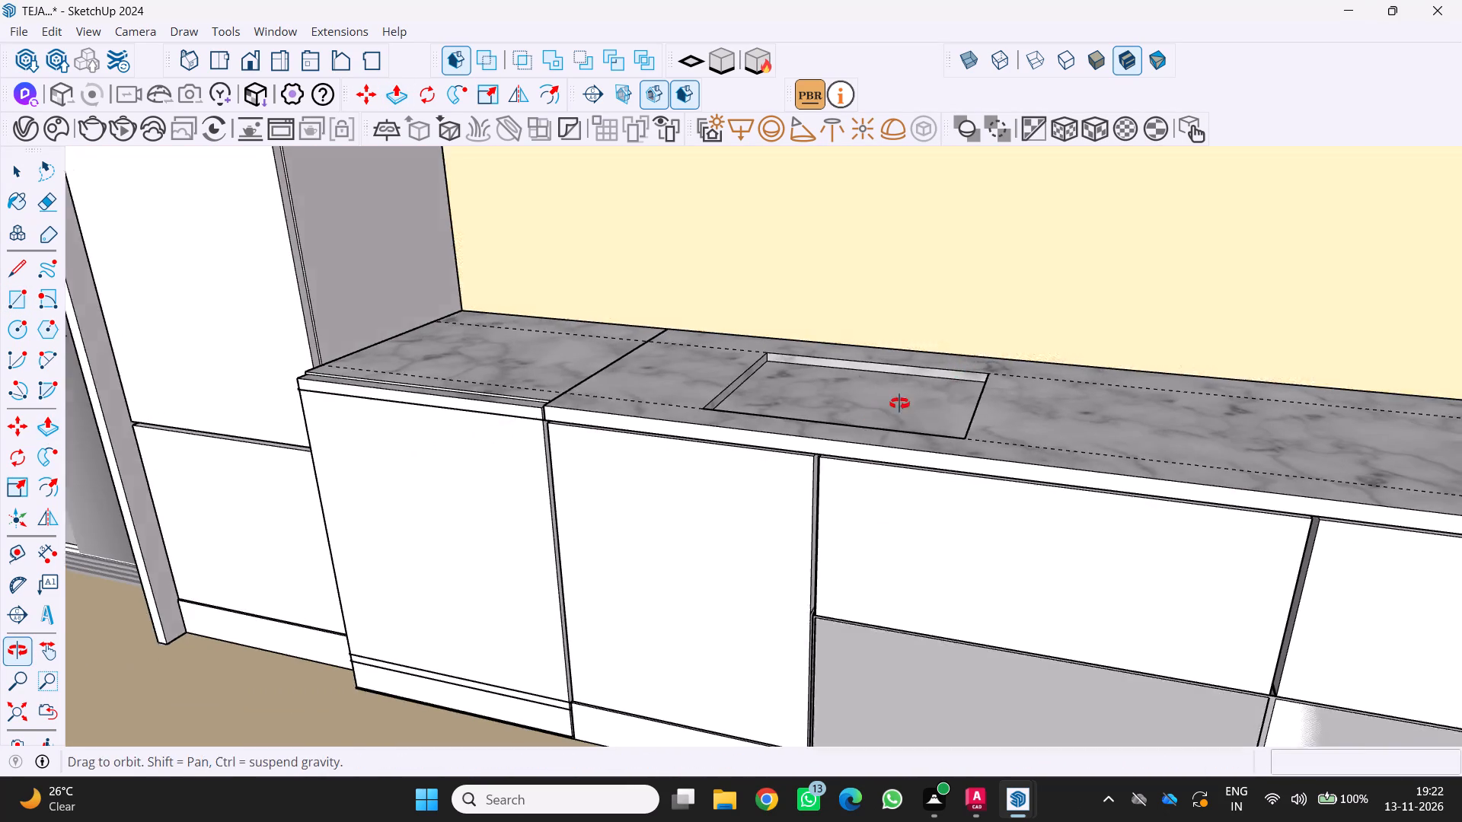
middle_drag(899, 403, 926, 406)
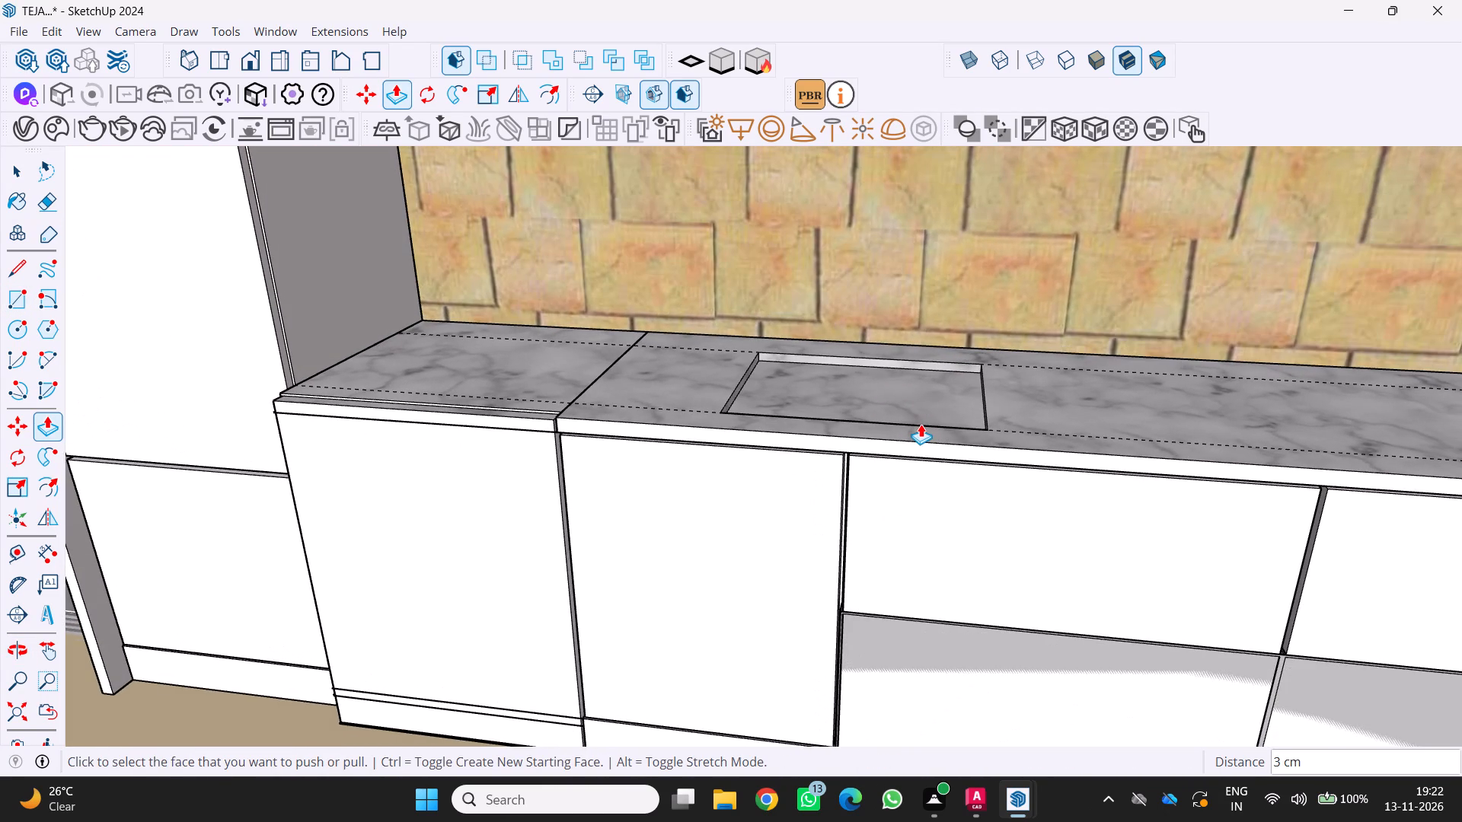
middle_drag(941, 423, 688, 467)
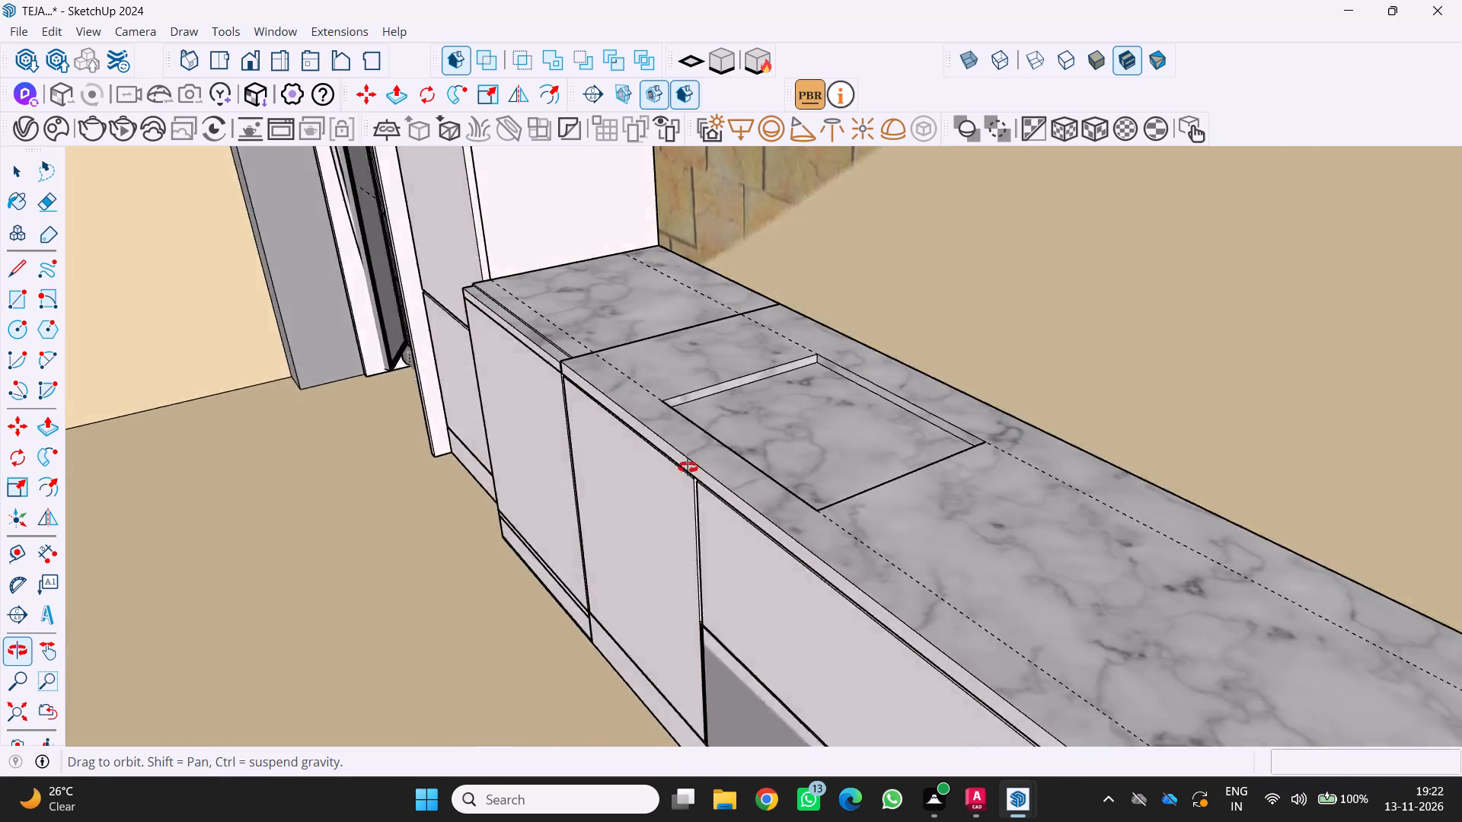
middle_drag(688, 467, 924, 430)
scroll(923, 430, down, 4)
middle_drag(824, 457, 880, 495)
scroll(879, 495, down, 9)
scroll(817, 483, down, 5)
middle_drag(806, 492, 816, 411)
scroll(816, 411, down, 4)
middle_drag(808, 413, 748, 470)
middle_click(748, 470)
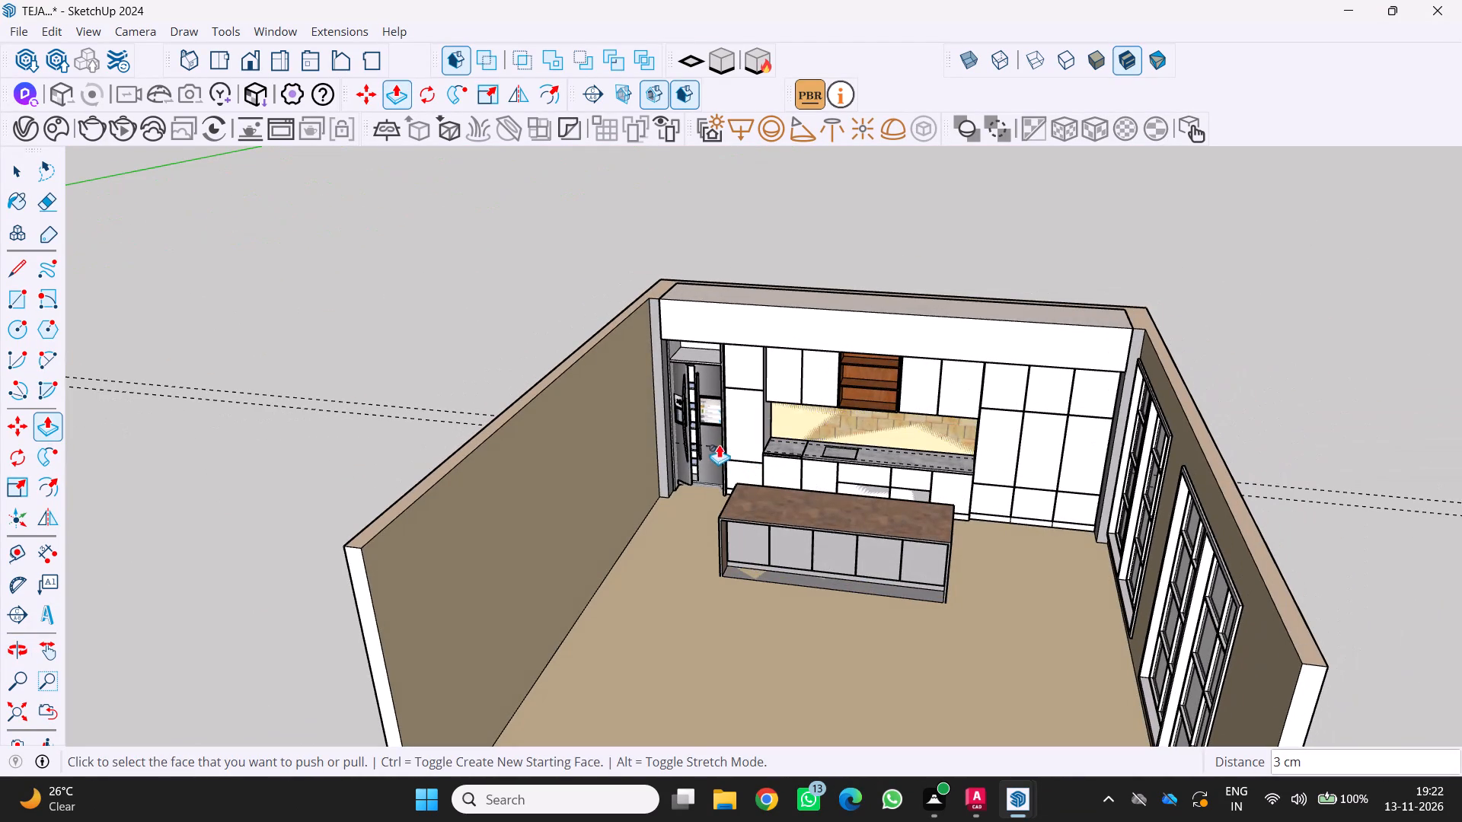
key(space)
click(271, 562)
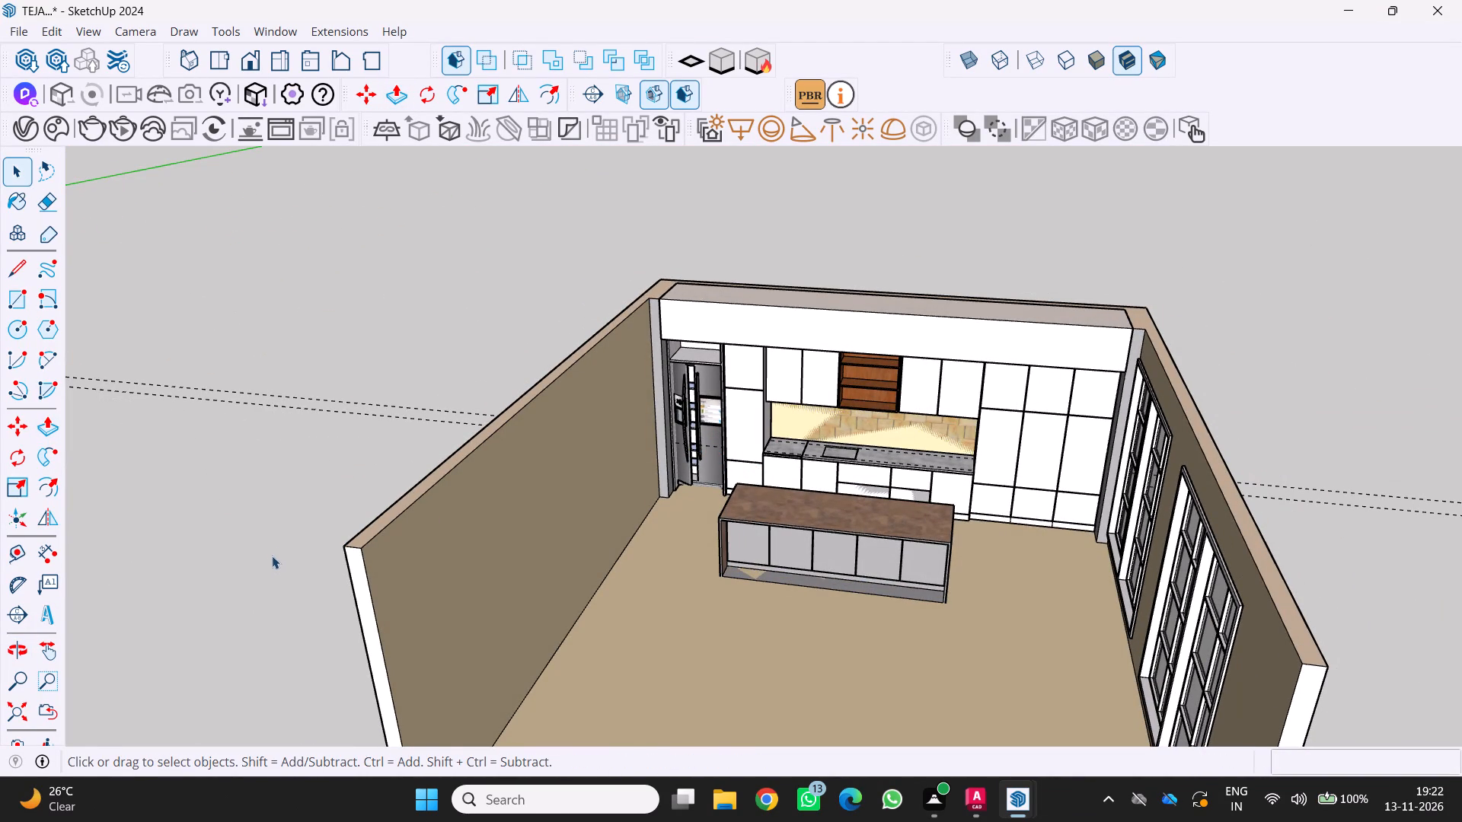
click(281, 543)
scroll(308, 452, up, 3)
key(space)
click(307, 489)
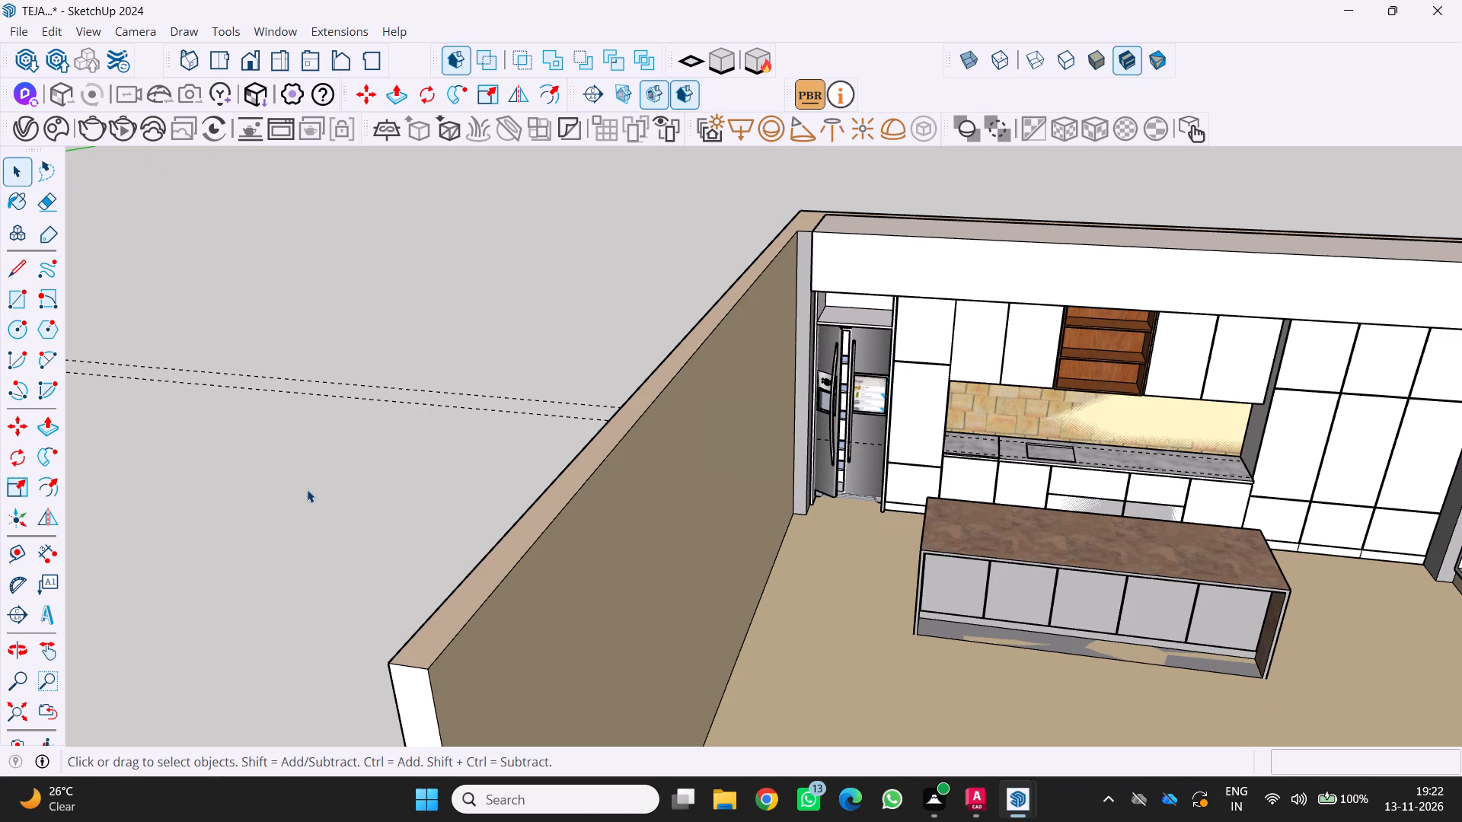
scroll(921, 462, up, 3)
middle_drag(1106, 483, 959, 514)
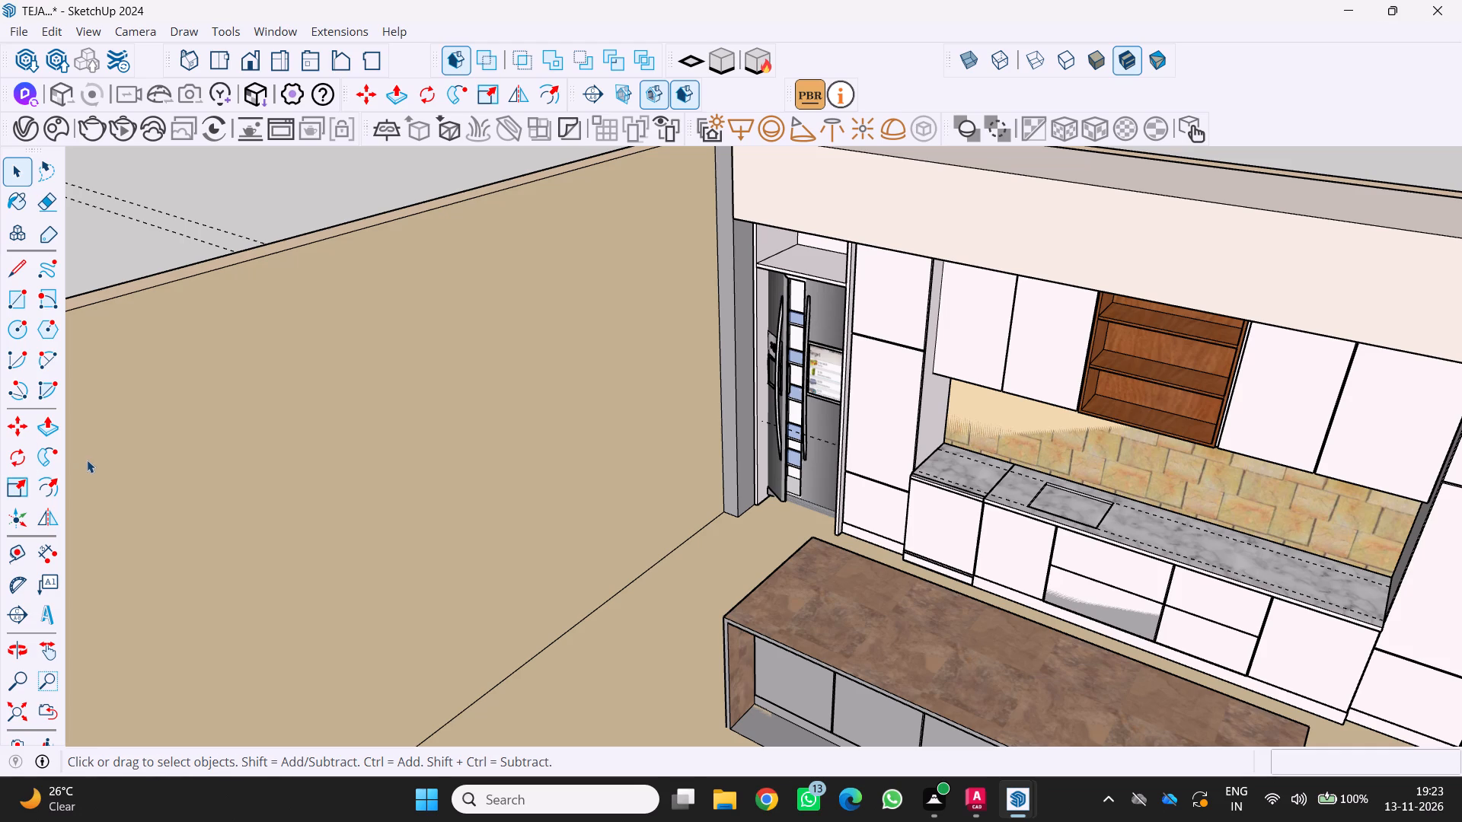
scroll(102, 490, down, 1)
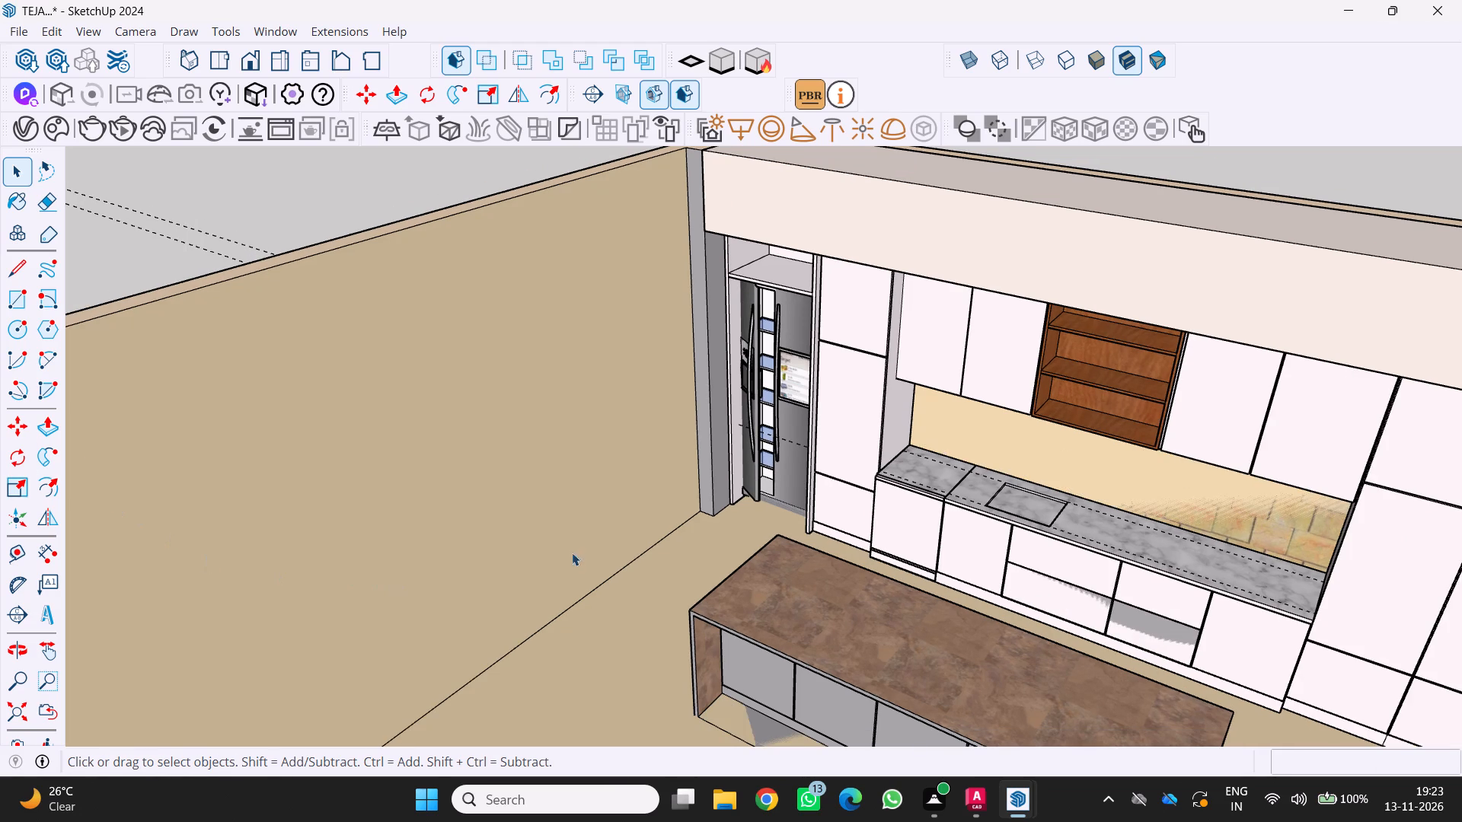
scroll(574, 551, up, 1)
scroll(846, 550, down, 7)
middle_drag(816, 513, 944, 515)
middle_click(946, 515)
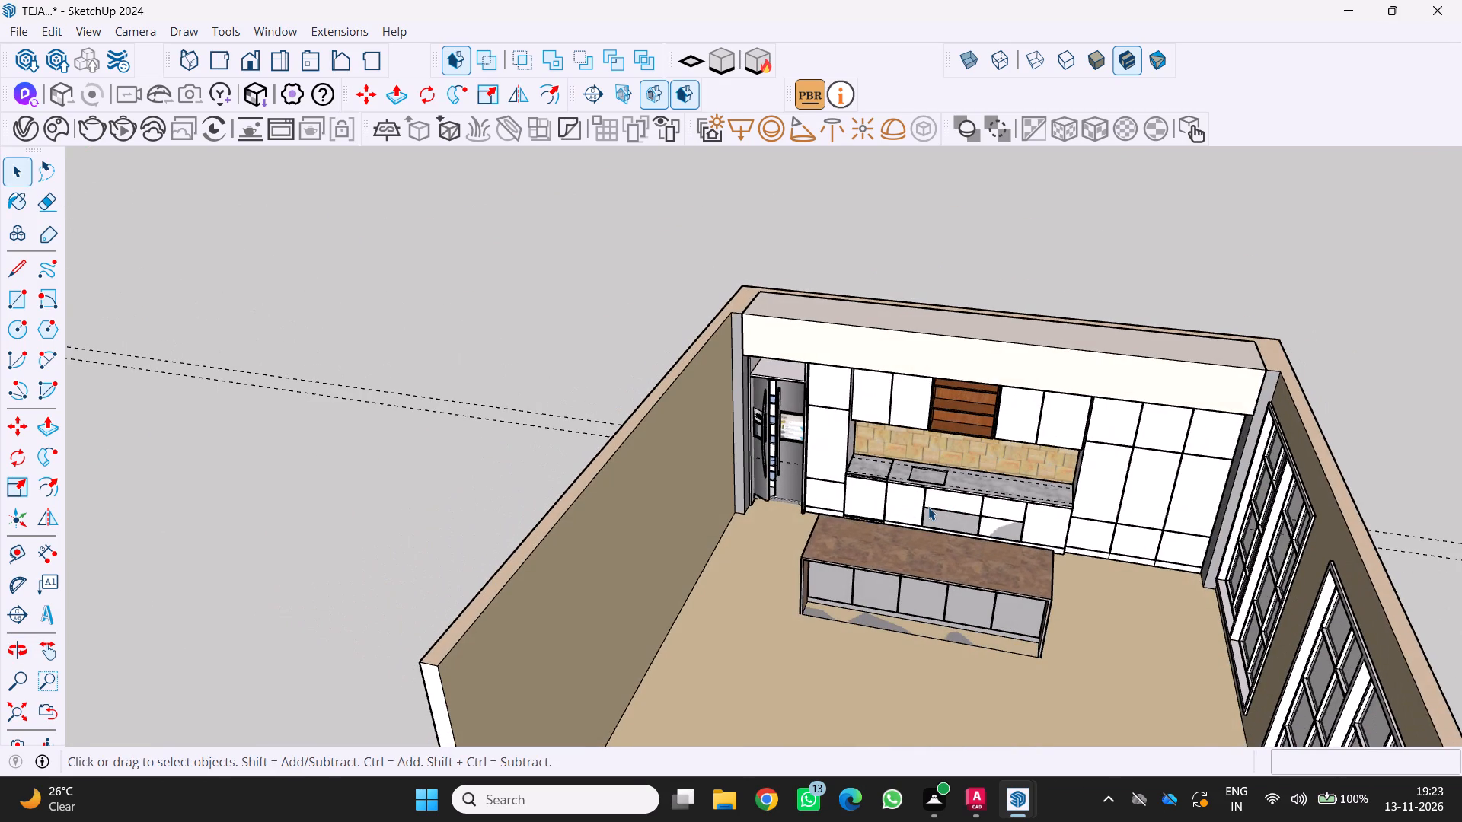
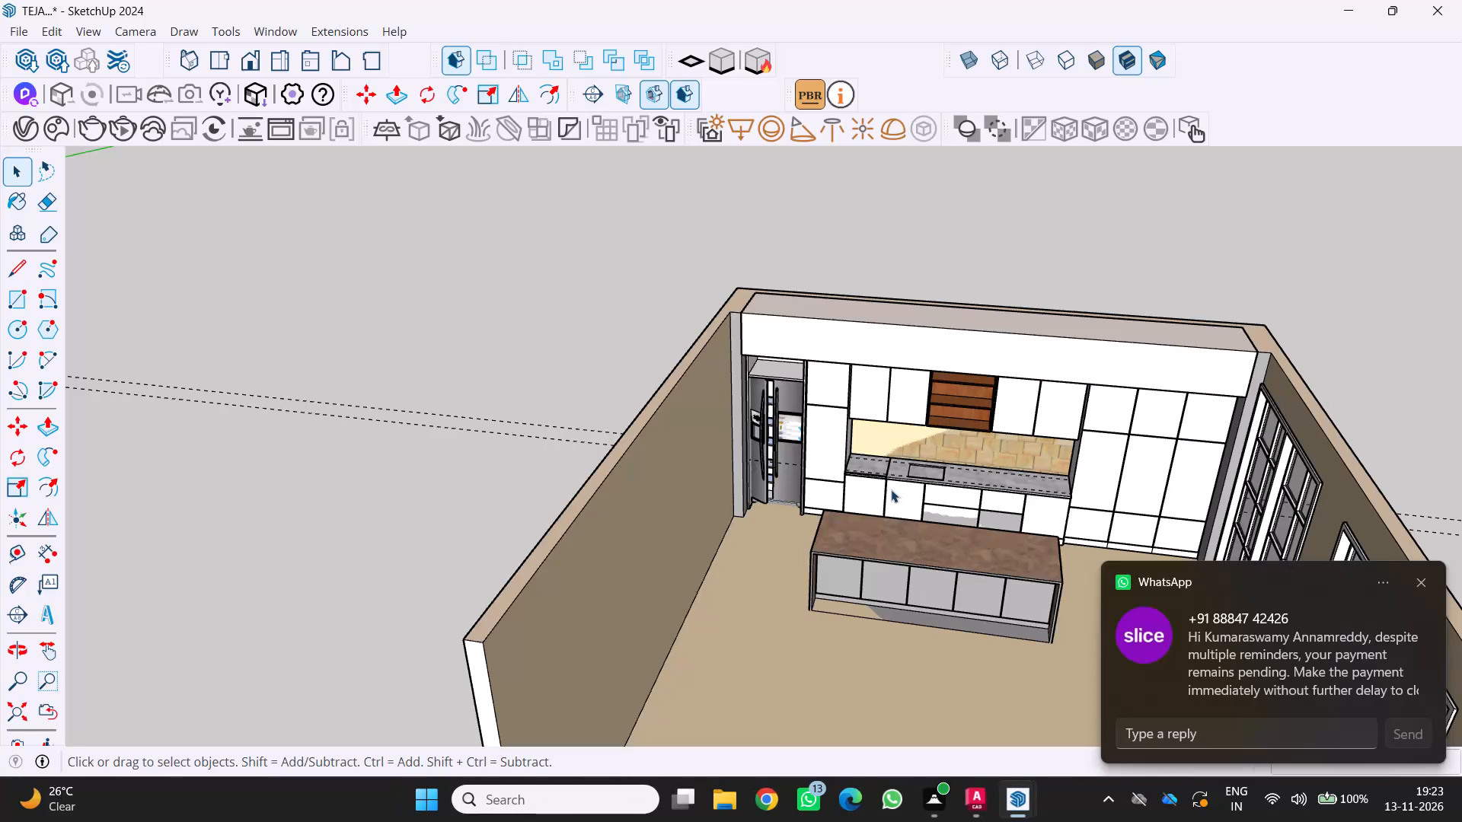
Dismiss the notification and examine the countertop recess and the whole kitchen from several angles.
click(1419, 581)
middle_drag(972, 505, 948, 447)
scroll(970, 502, up, 1)
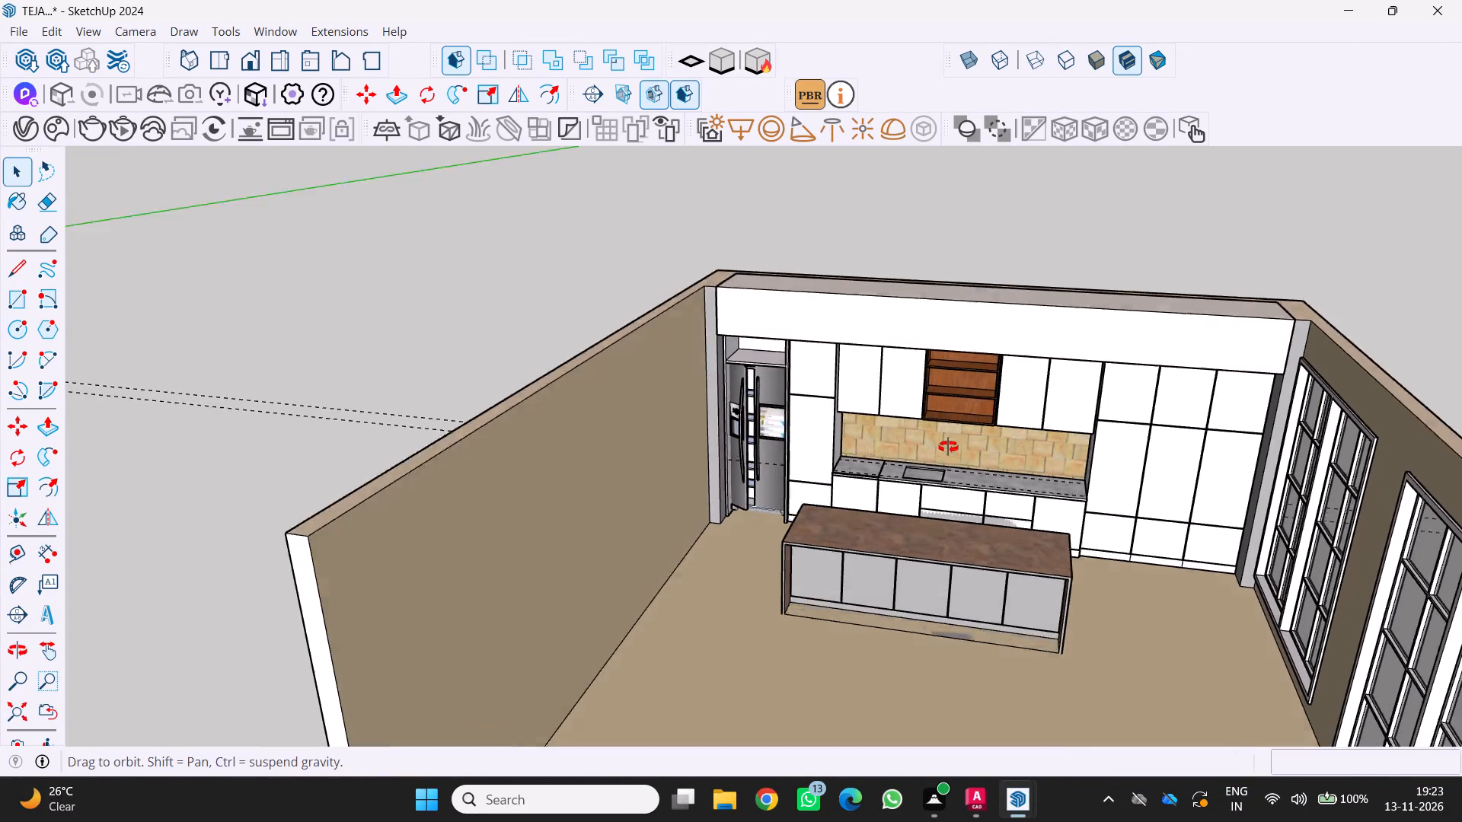
middle_drag(948, 447, 946, 433)
middle_click(946, 432)
scroll(927, 461, up, 3)
middle_drag(927, 461, 958, 438)
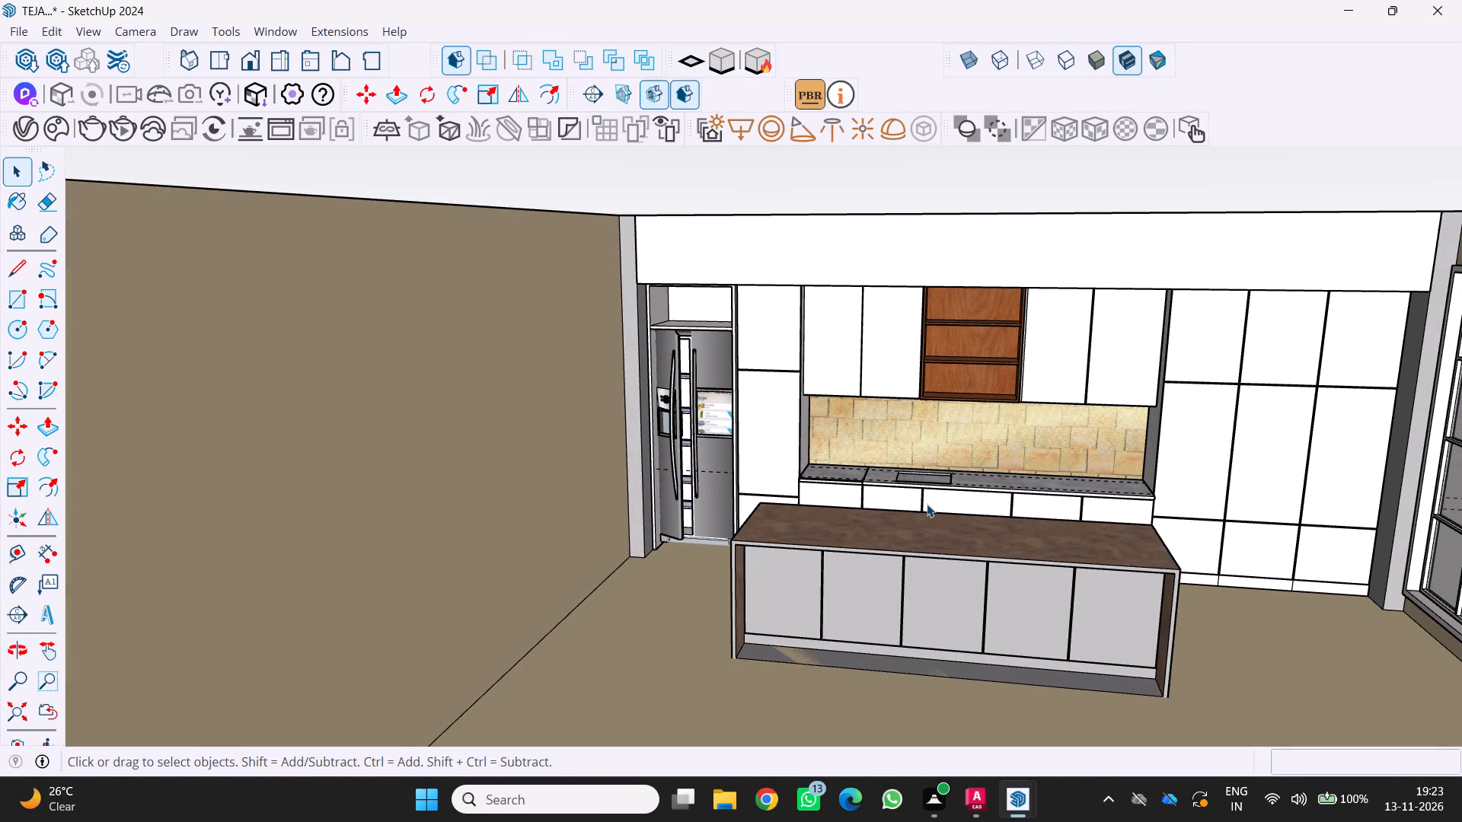
scroll(918, 510, down, 1)
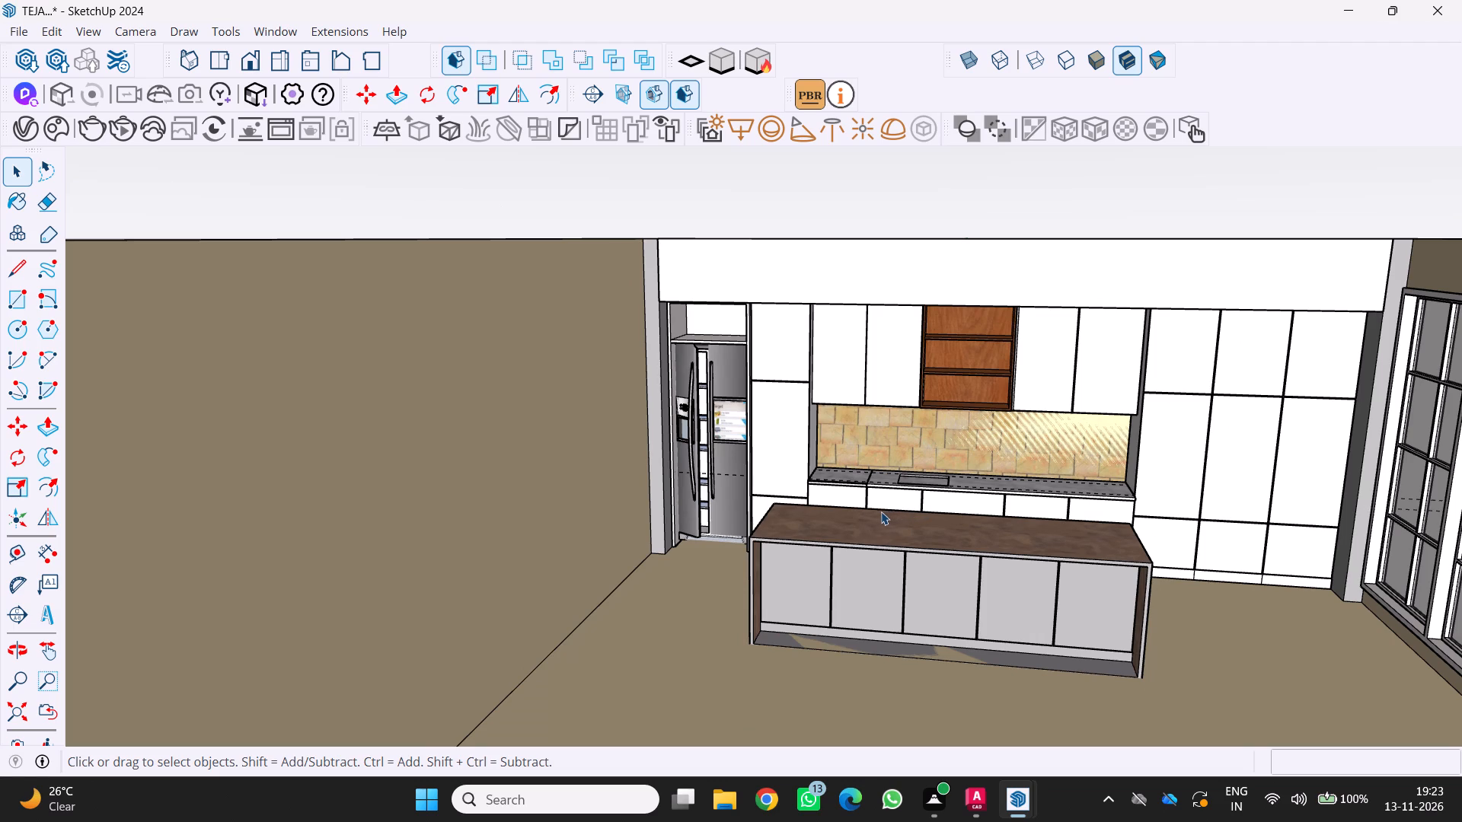
middle_drag(873, 521, 771, 578)
middle_click(771, 579)
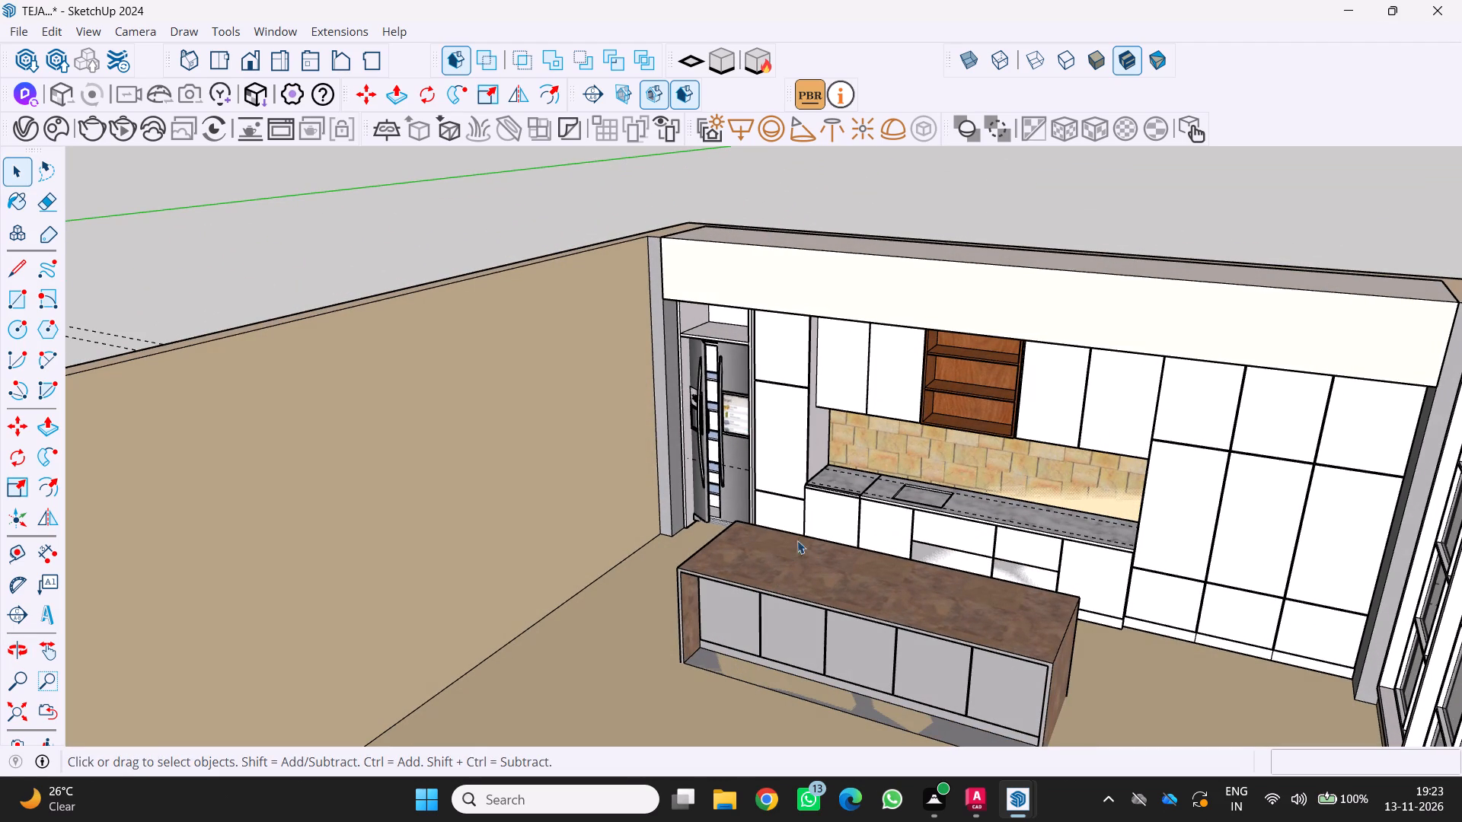
middle_drag(811, 540, 905, 525)
scroll(905, 525, down, 4)
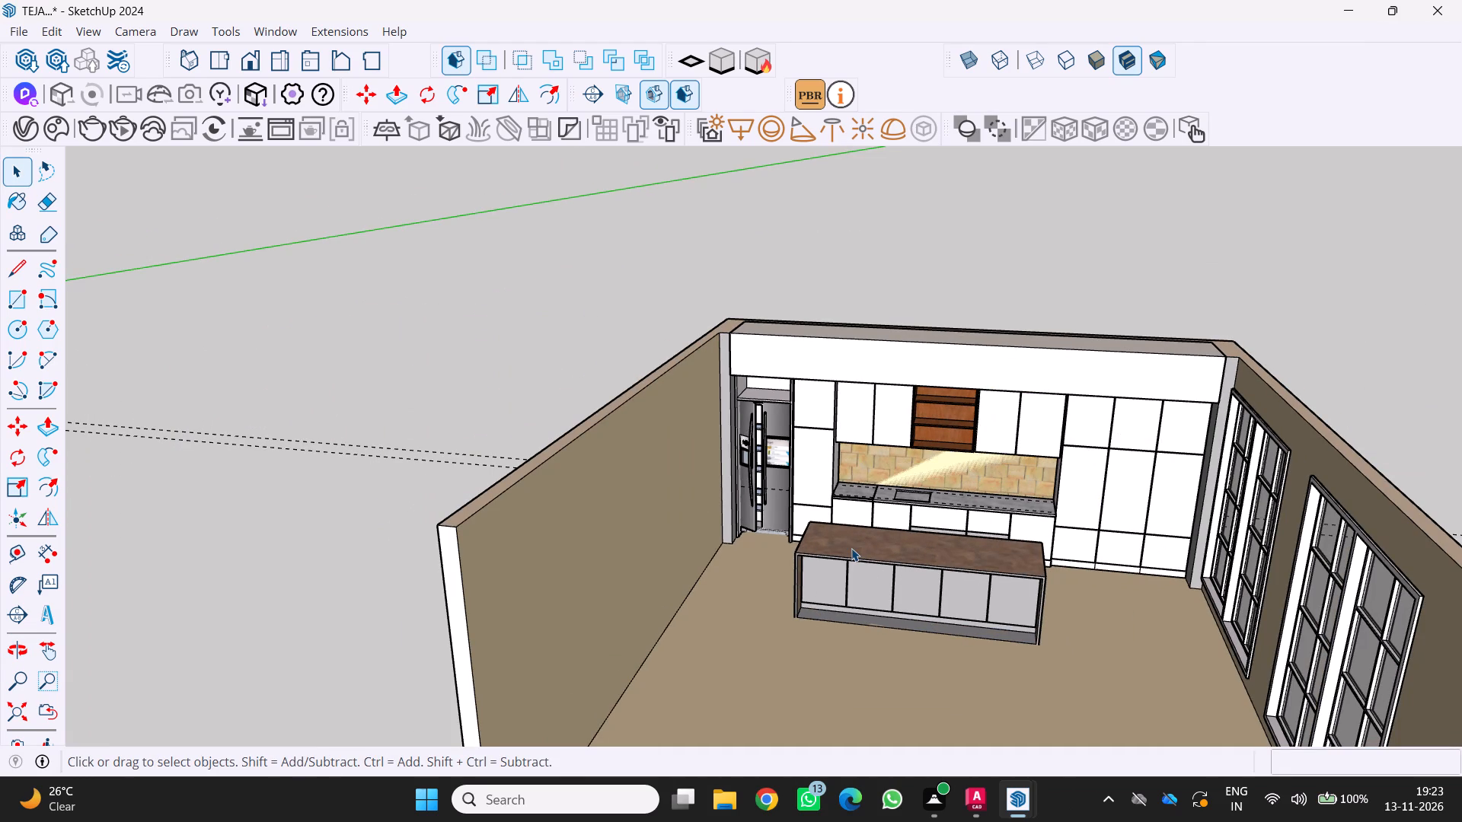
middle_drag(791, 509, 803, 544)
scroll(864, 490, up, 2)
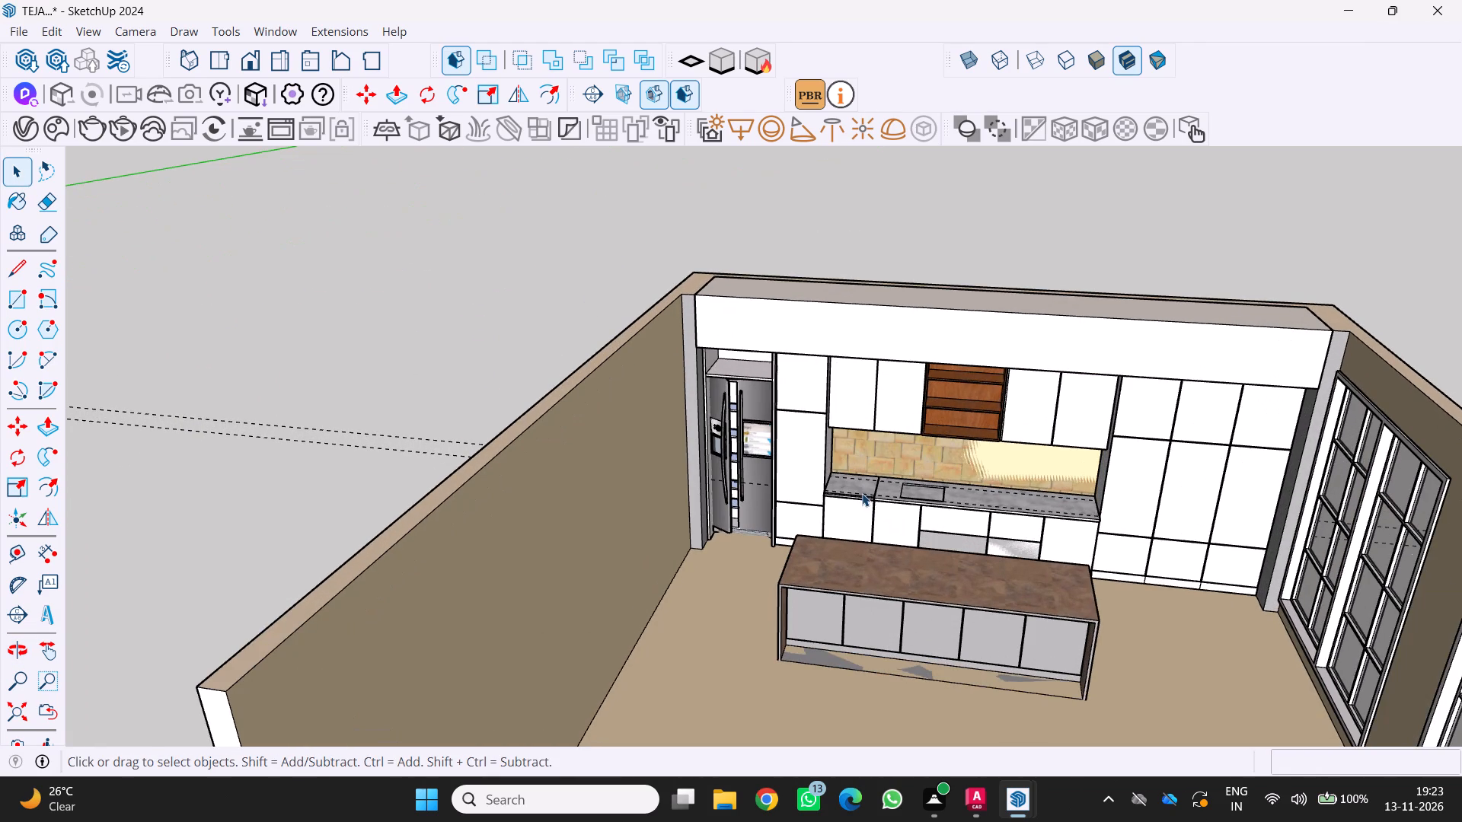
middle_drag(917, 500, 889, 517)
middle_click(889, 517)
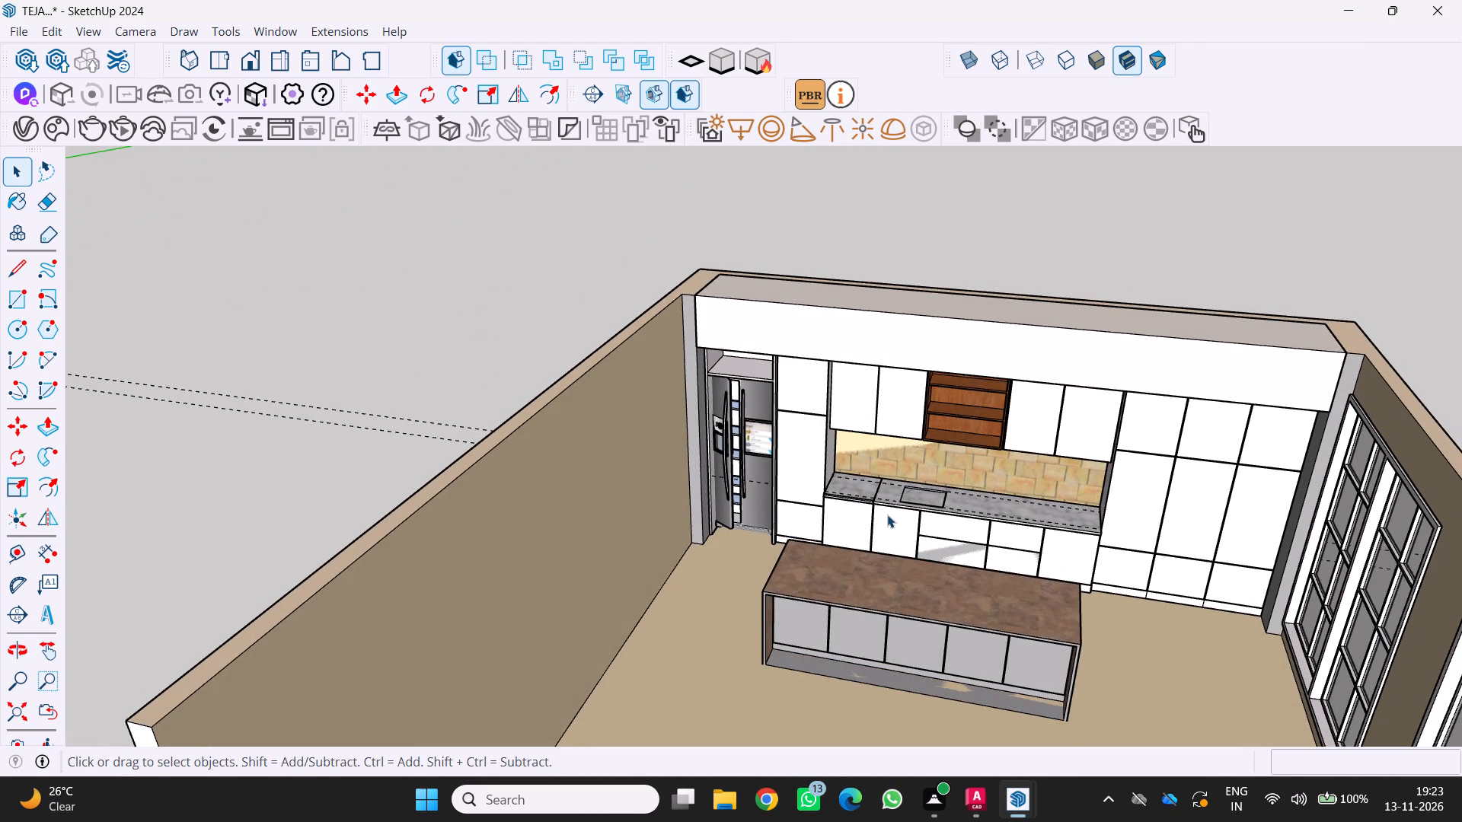
middle_drag(876, 515, 863, 559)
scroll(1043, 439, up, 3)
scroll(869, 496, up, 6)
middle_drag(881, 515, 959, 410)
scroll(958, 410, up, 1)
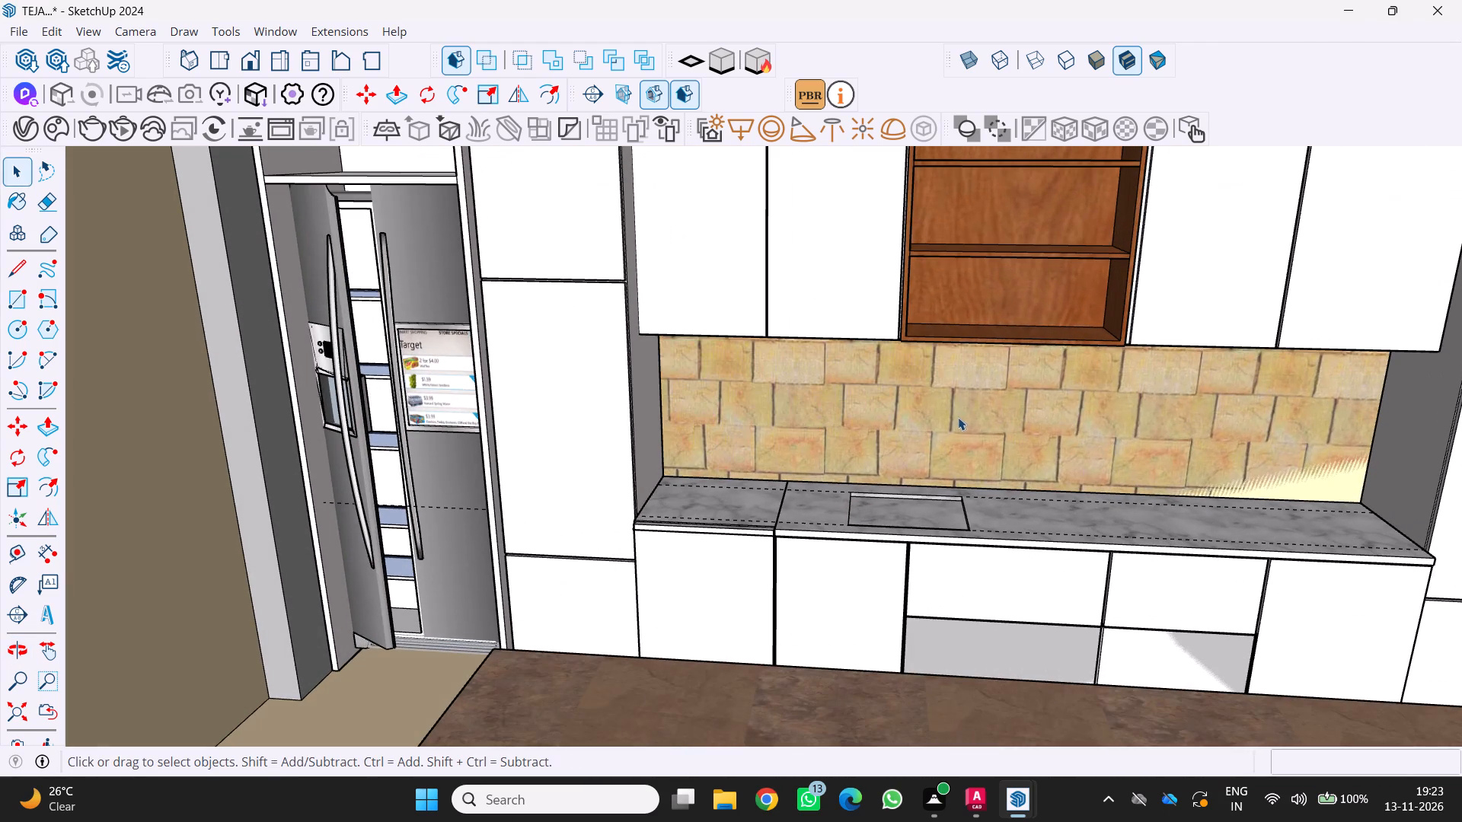
middle_drag(888, 480, 860, 501)
scroll(860, 501, down, 2)
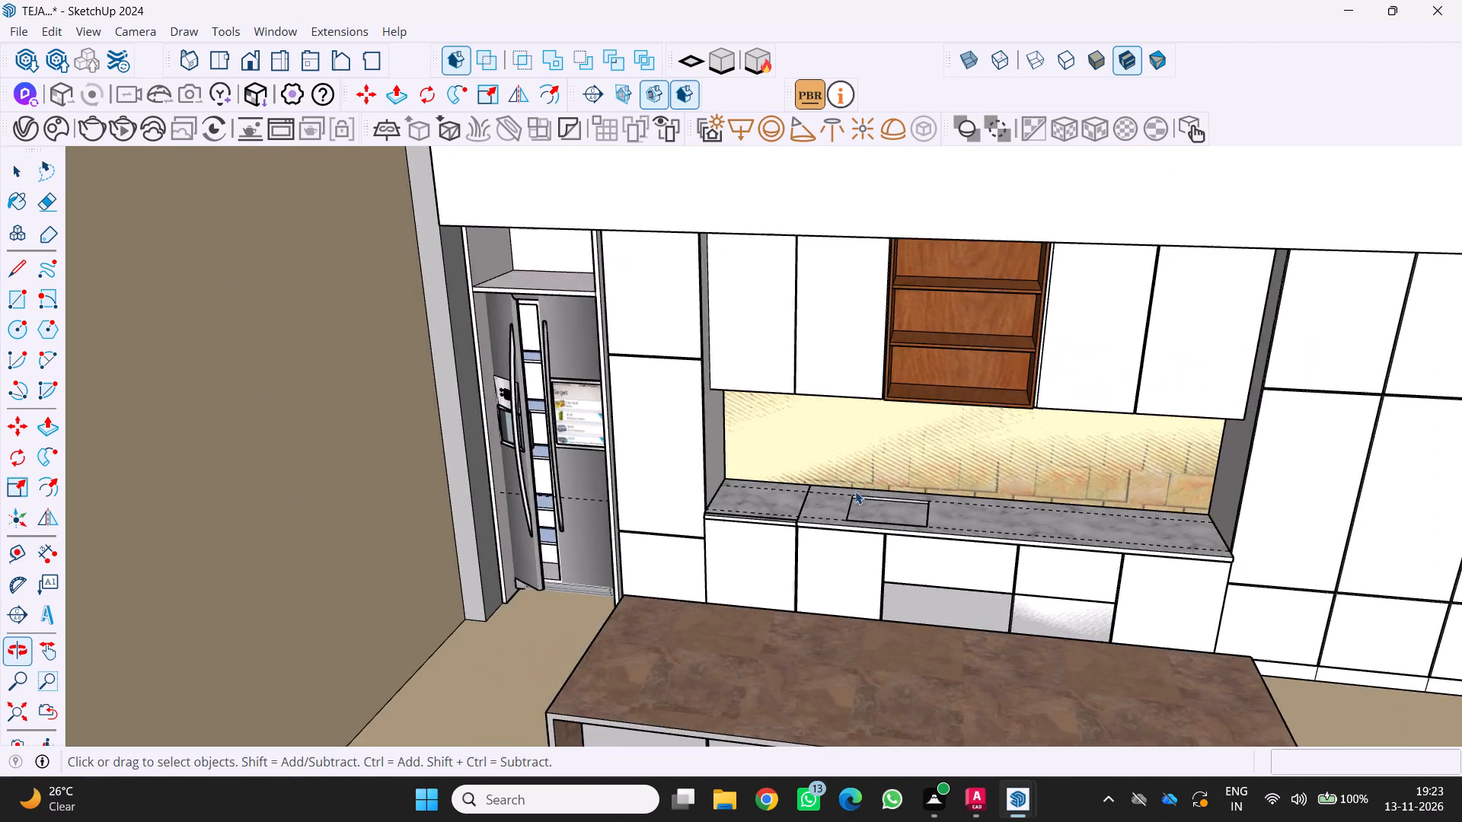
scroll(855, 491, down, 6)
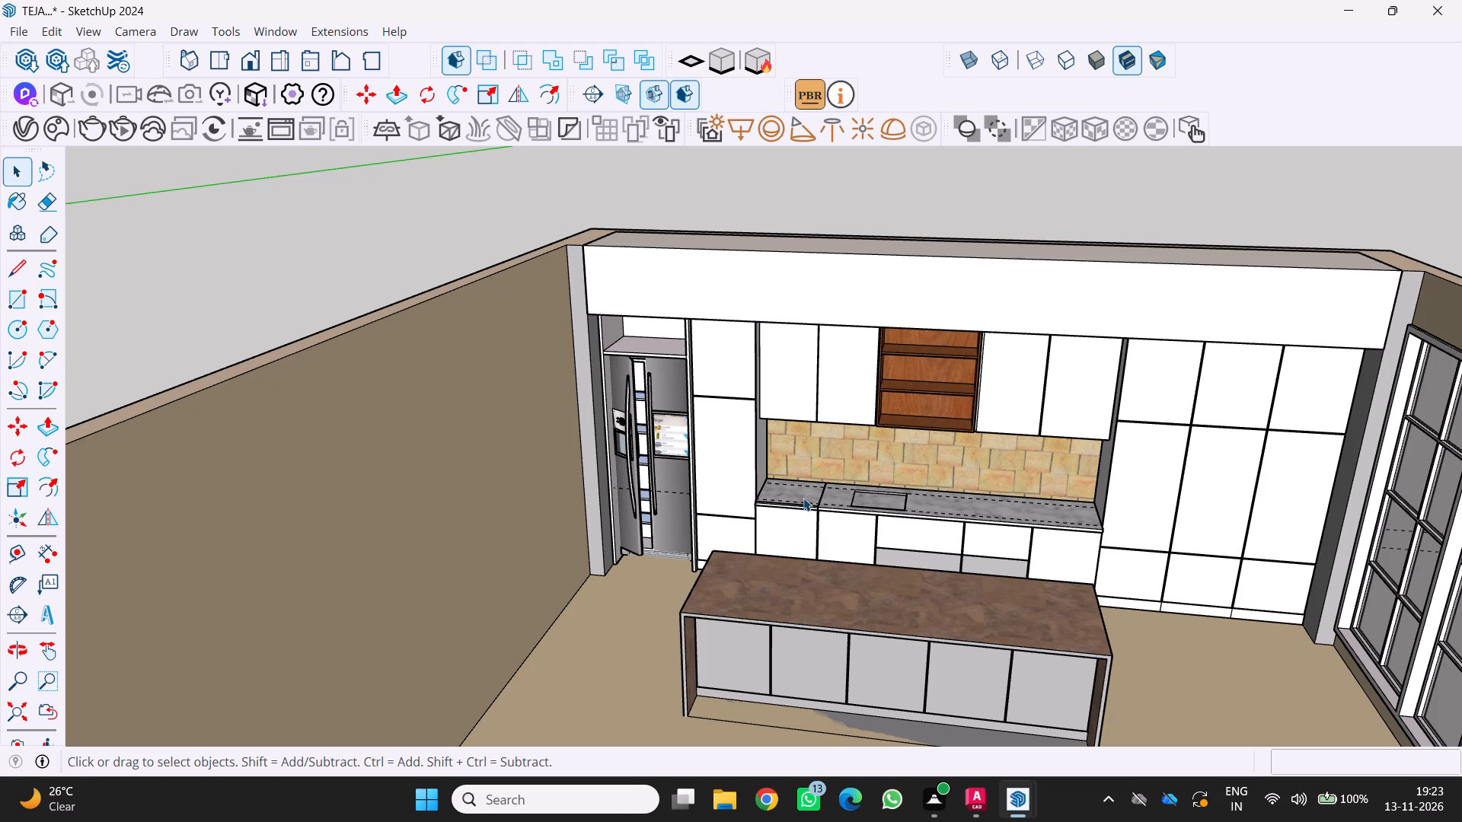
middle_drag(804, 498, 784, 534)
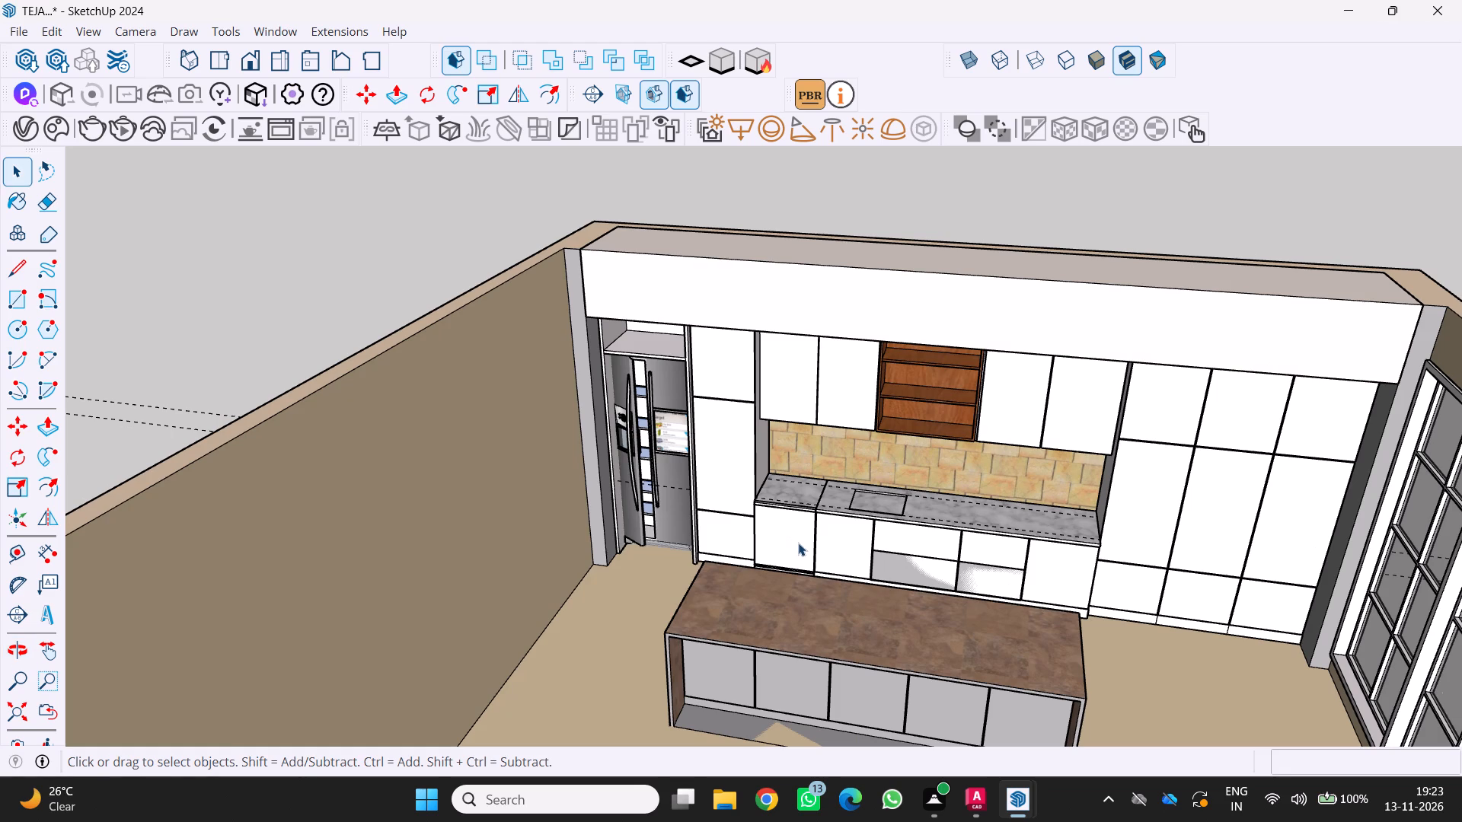
middle_drag(809, 535, 851, 487)
scroll(921, 477, up, 4)
middle_drag(874, 494, 830, 566)
middle_click(830, 566)
middle_click(827, 568)
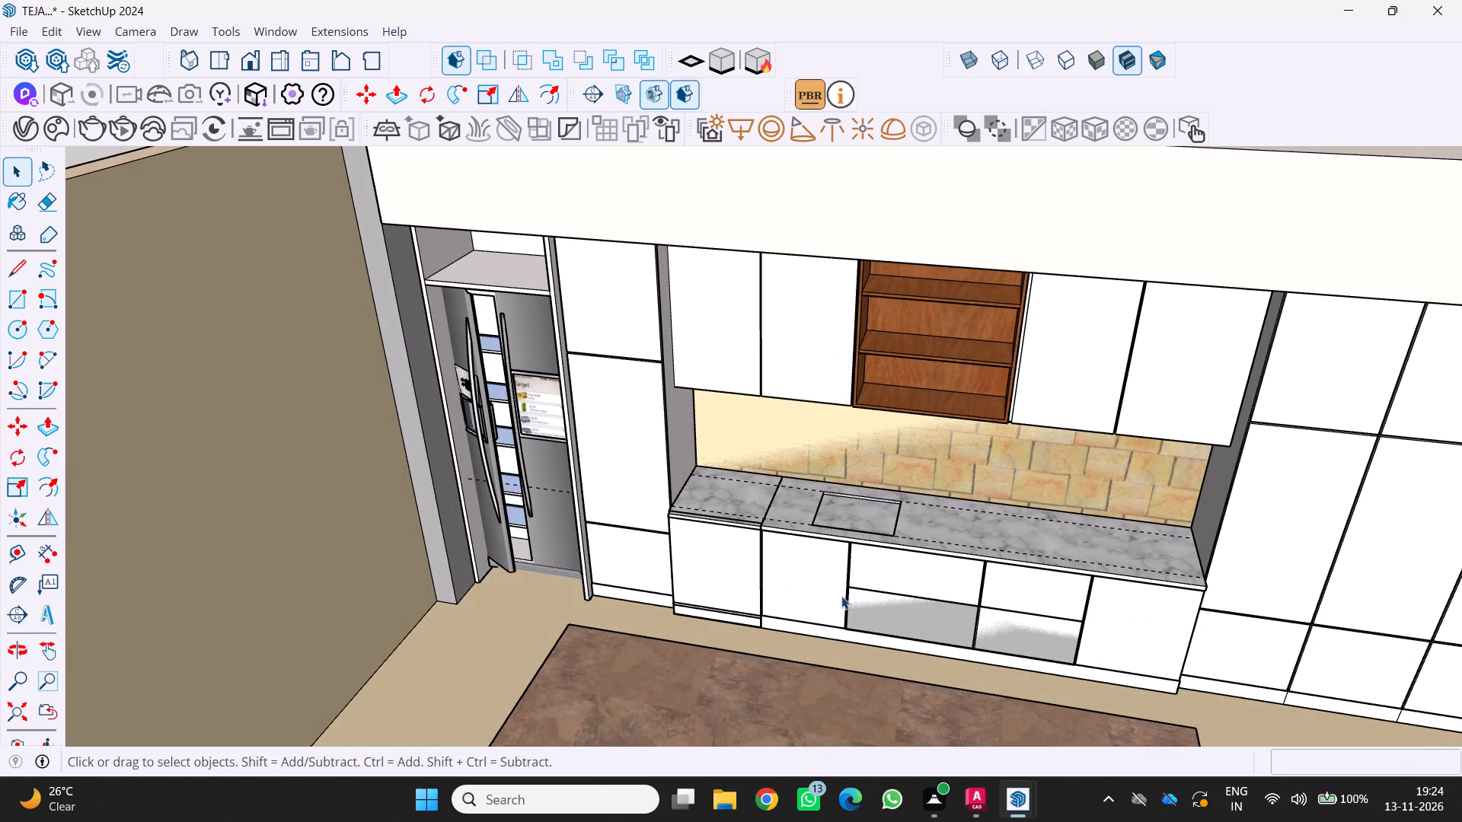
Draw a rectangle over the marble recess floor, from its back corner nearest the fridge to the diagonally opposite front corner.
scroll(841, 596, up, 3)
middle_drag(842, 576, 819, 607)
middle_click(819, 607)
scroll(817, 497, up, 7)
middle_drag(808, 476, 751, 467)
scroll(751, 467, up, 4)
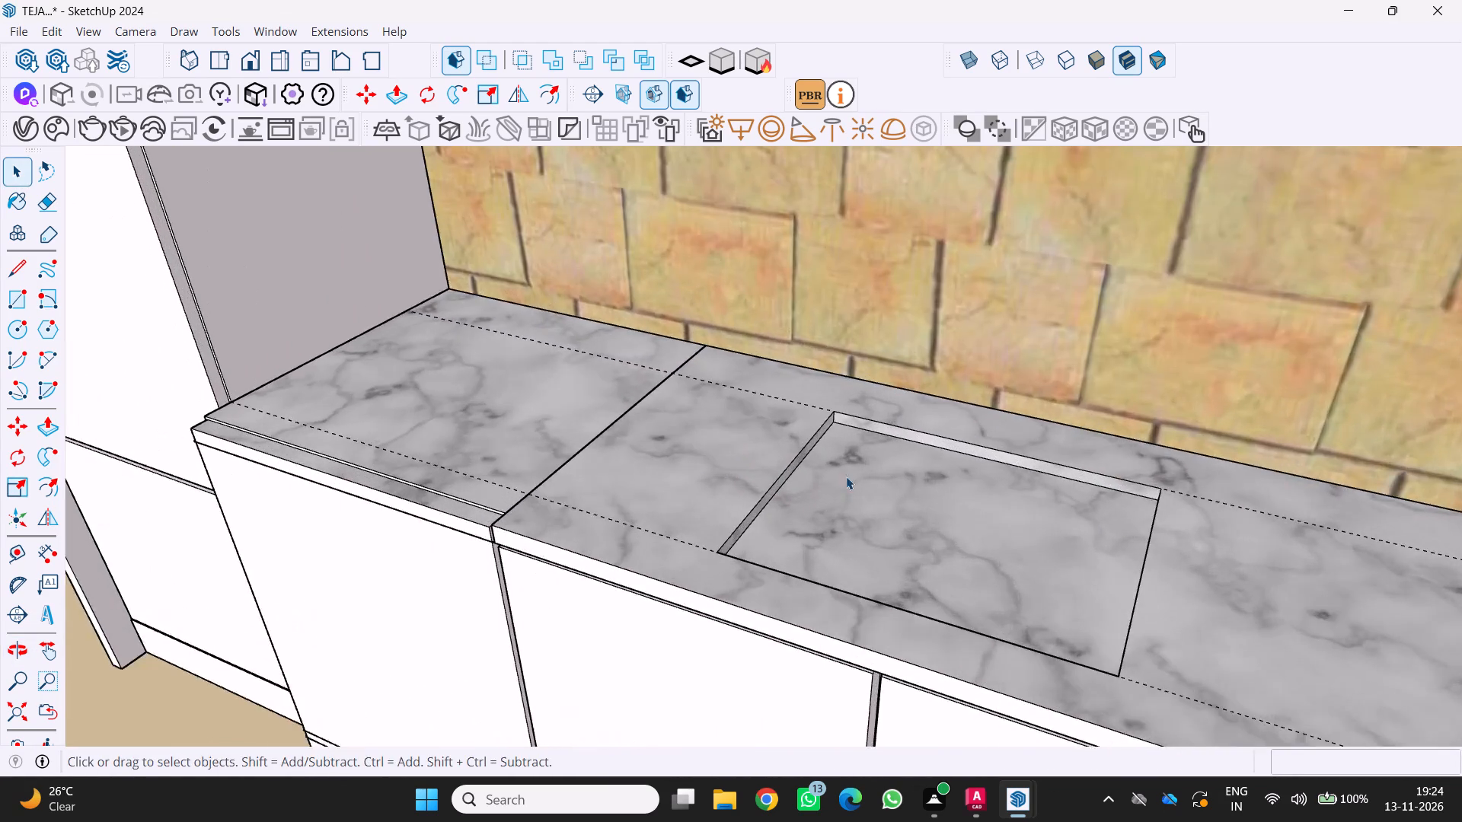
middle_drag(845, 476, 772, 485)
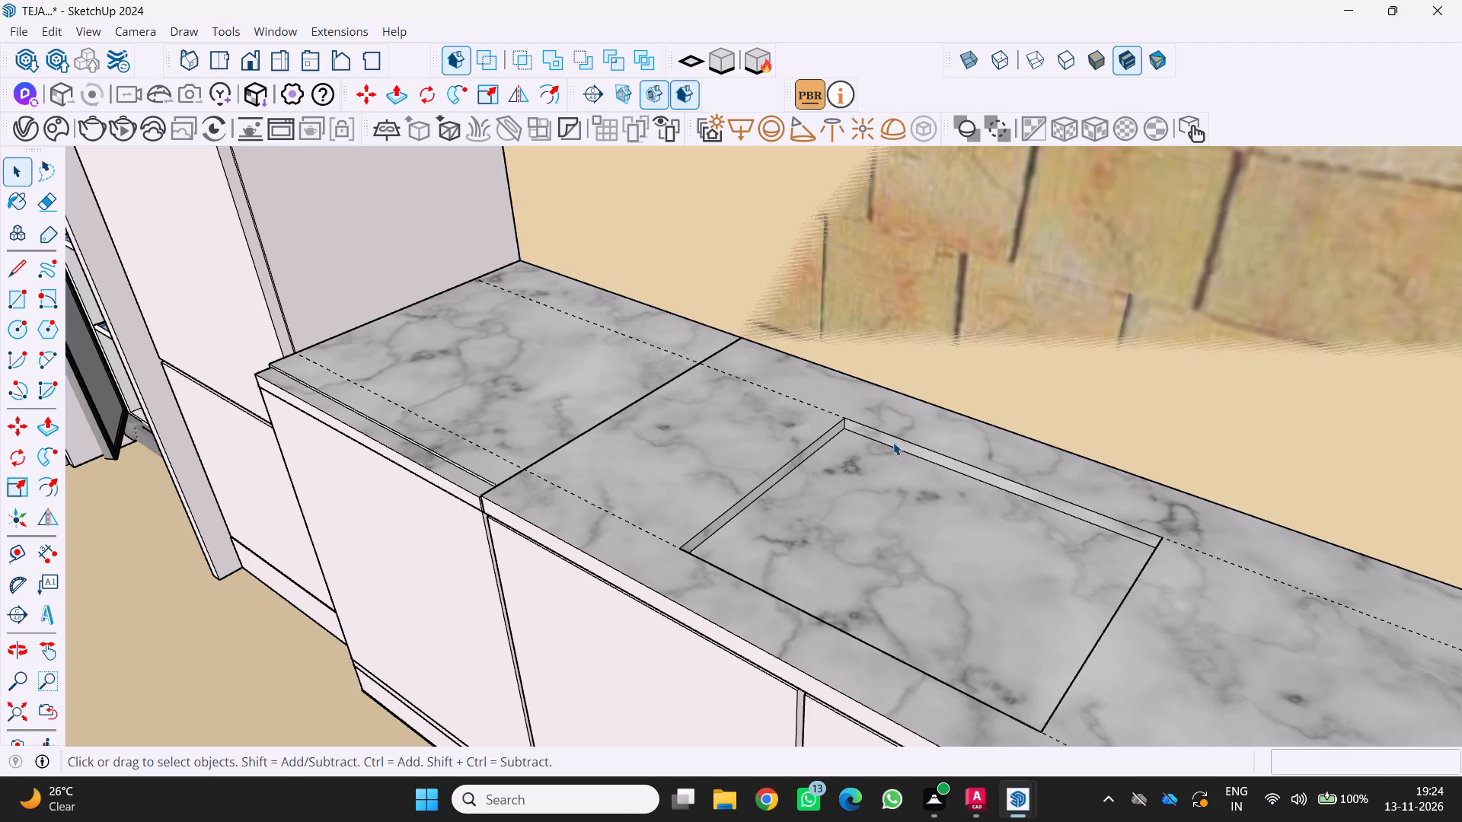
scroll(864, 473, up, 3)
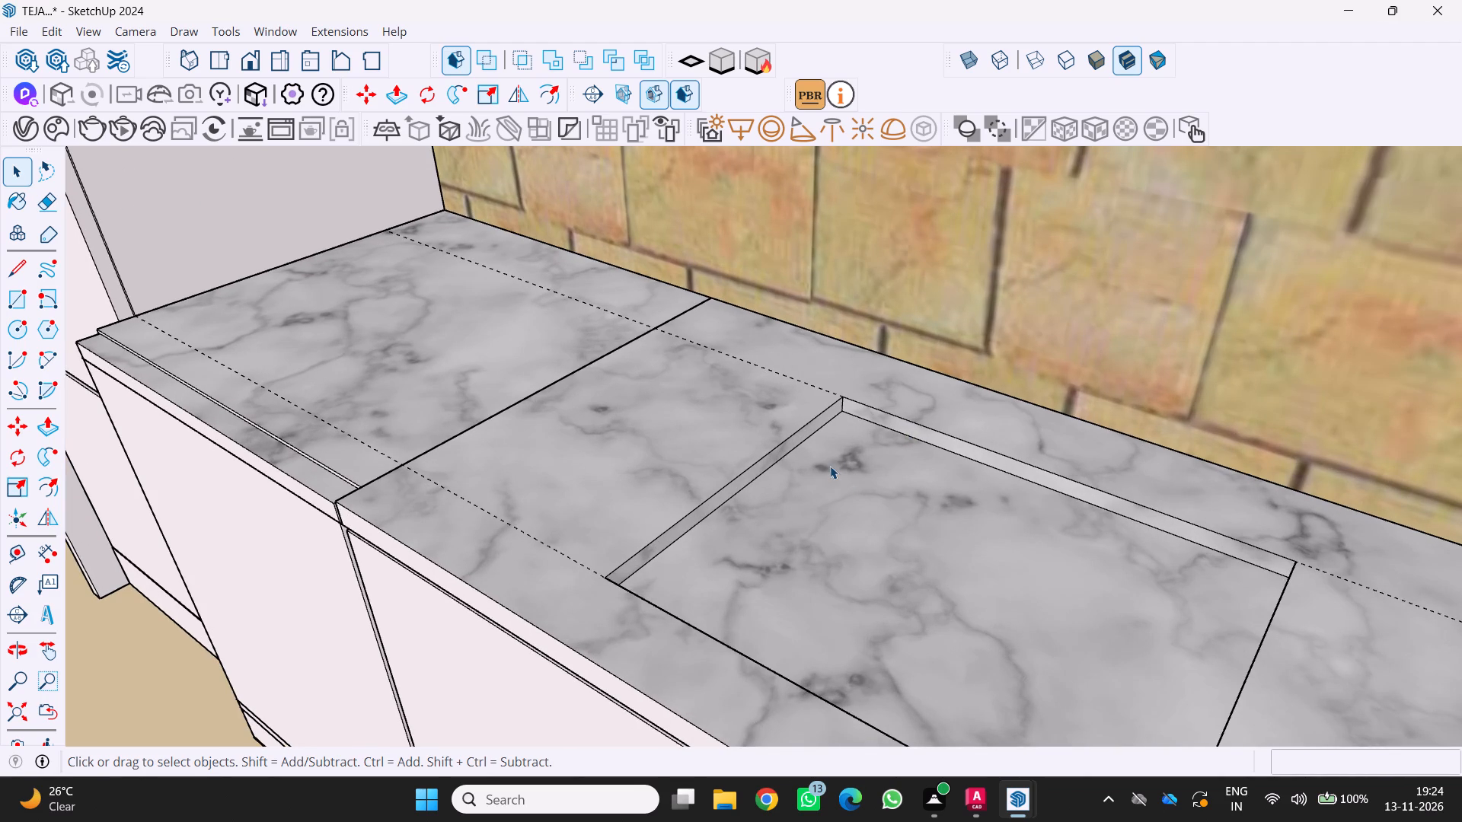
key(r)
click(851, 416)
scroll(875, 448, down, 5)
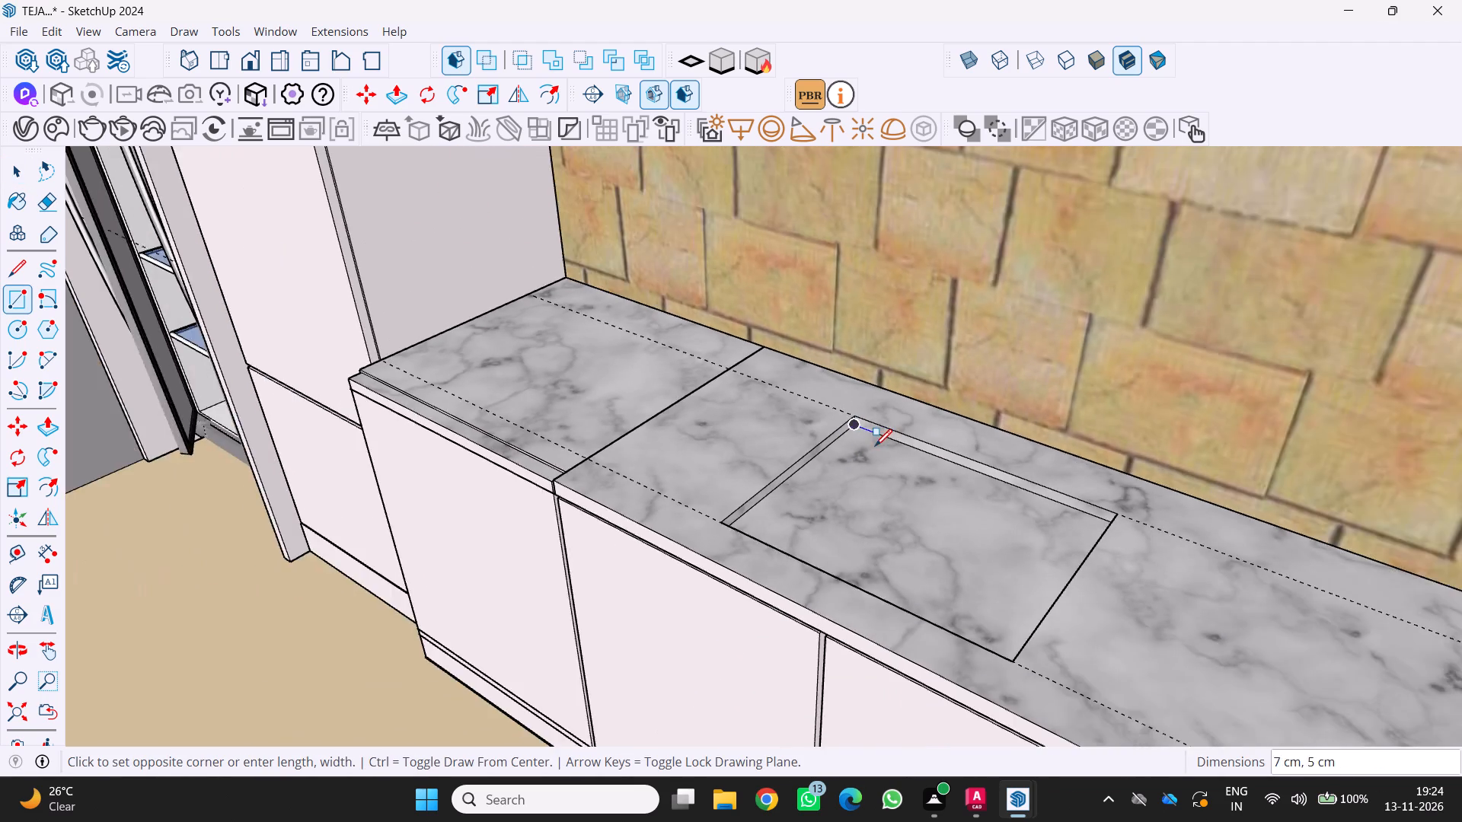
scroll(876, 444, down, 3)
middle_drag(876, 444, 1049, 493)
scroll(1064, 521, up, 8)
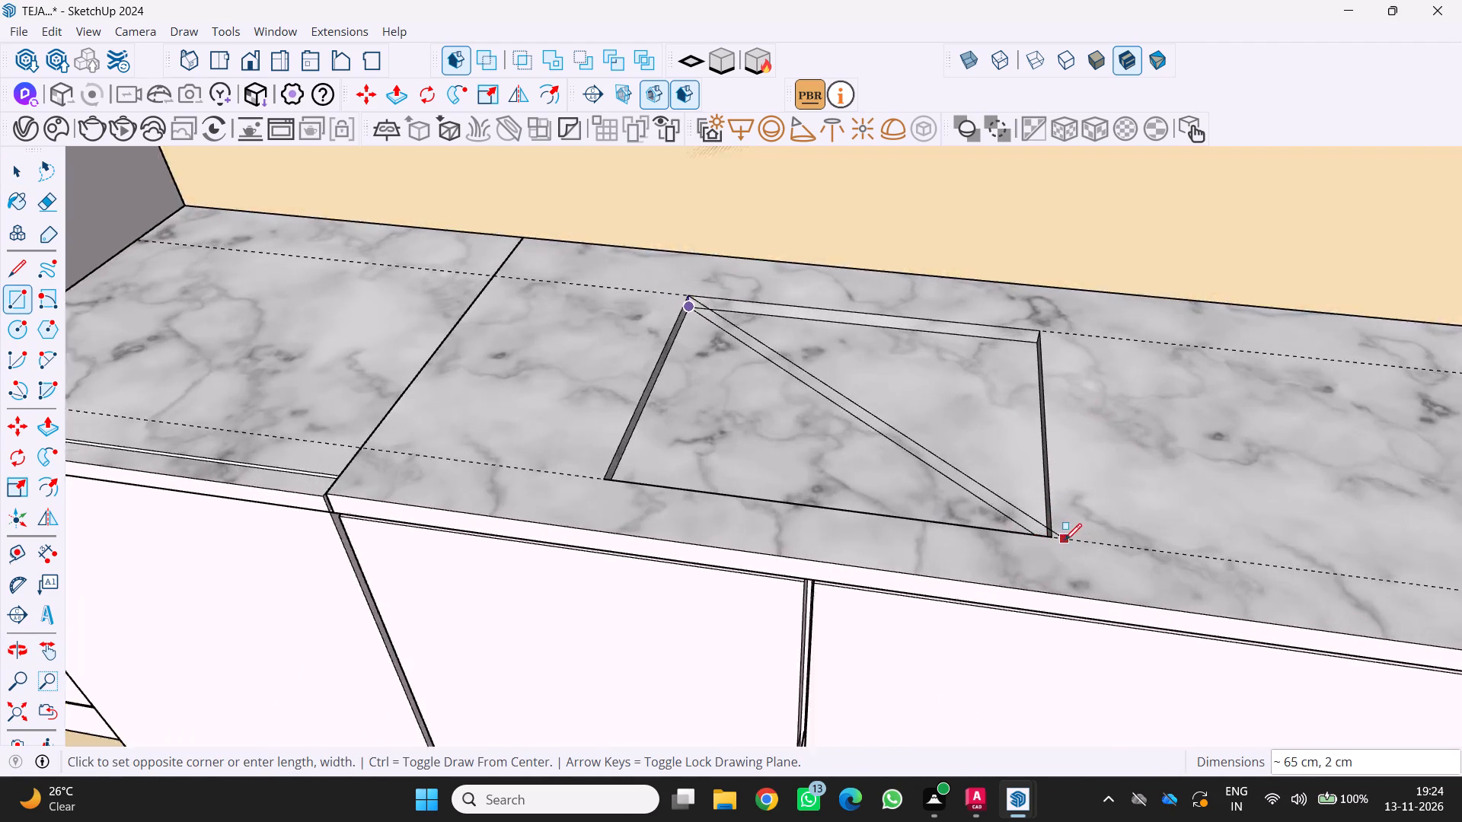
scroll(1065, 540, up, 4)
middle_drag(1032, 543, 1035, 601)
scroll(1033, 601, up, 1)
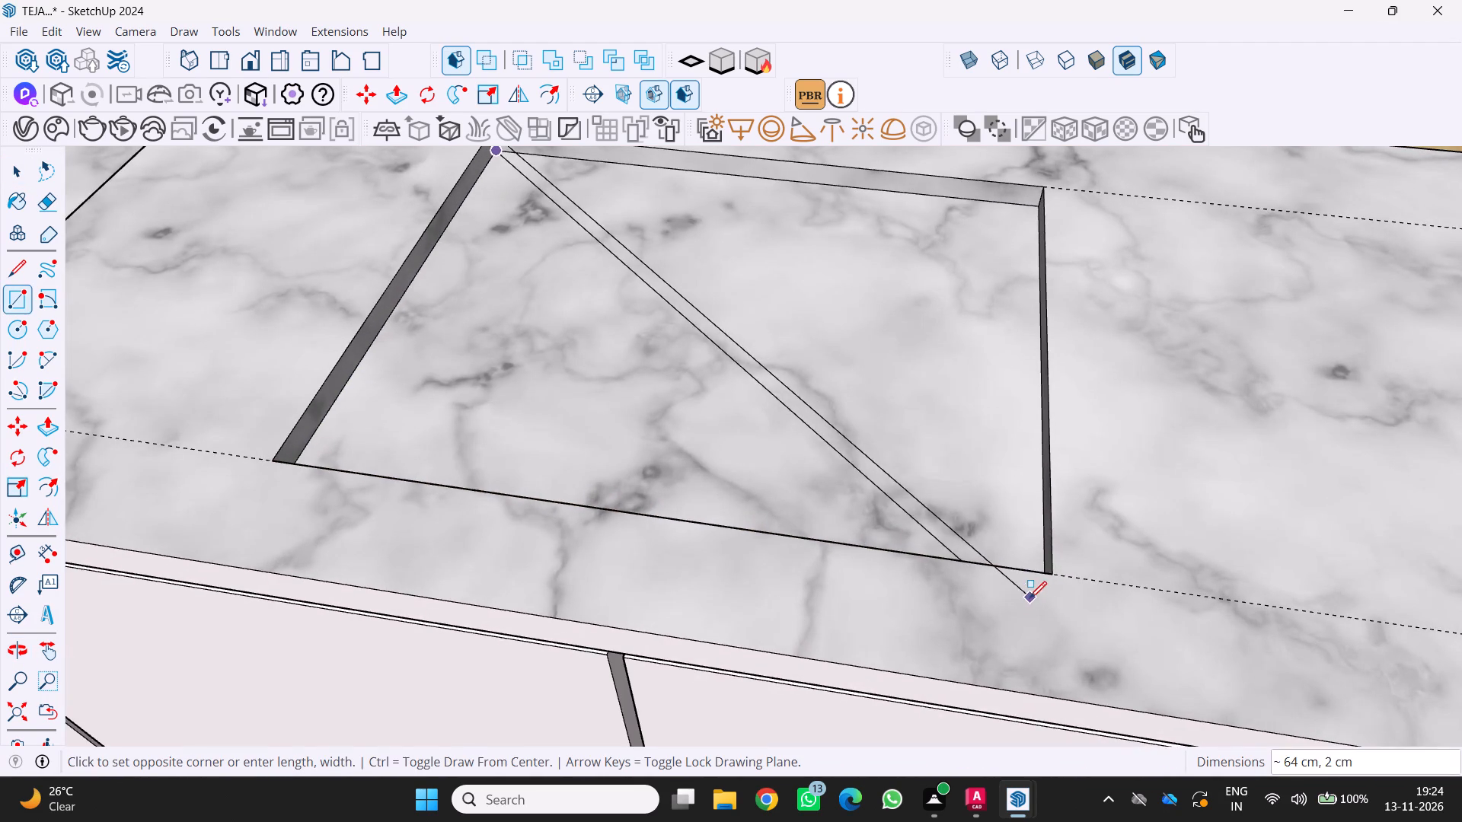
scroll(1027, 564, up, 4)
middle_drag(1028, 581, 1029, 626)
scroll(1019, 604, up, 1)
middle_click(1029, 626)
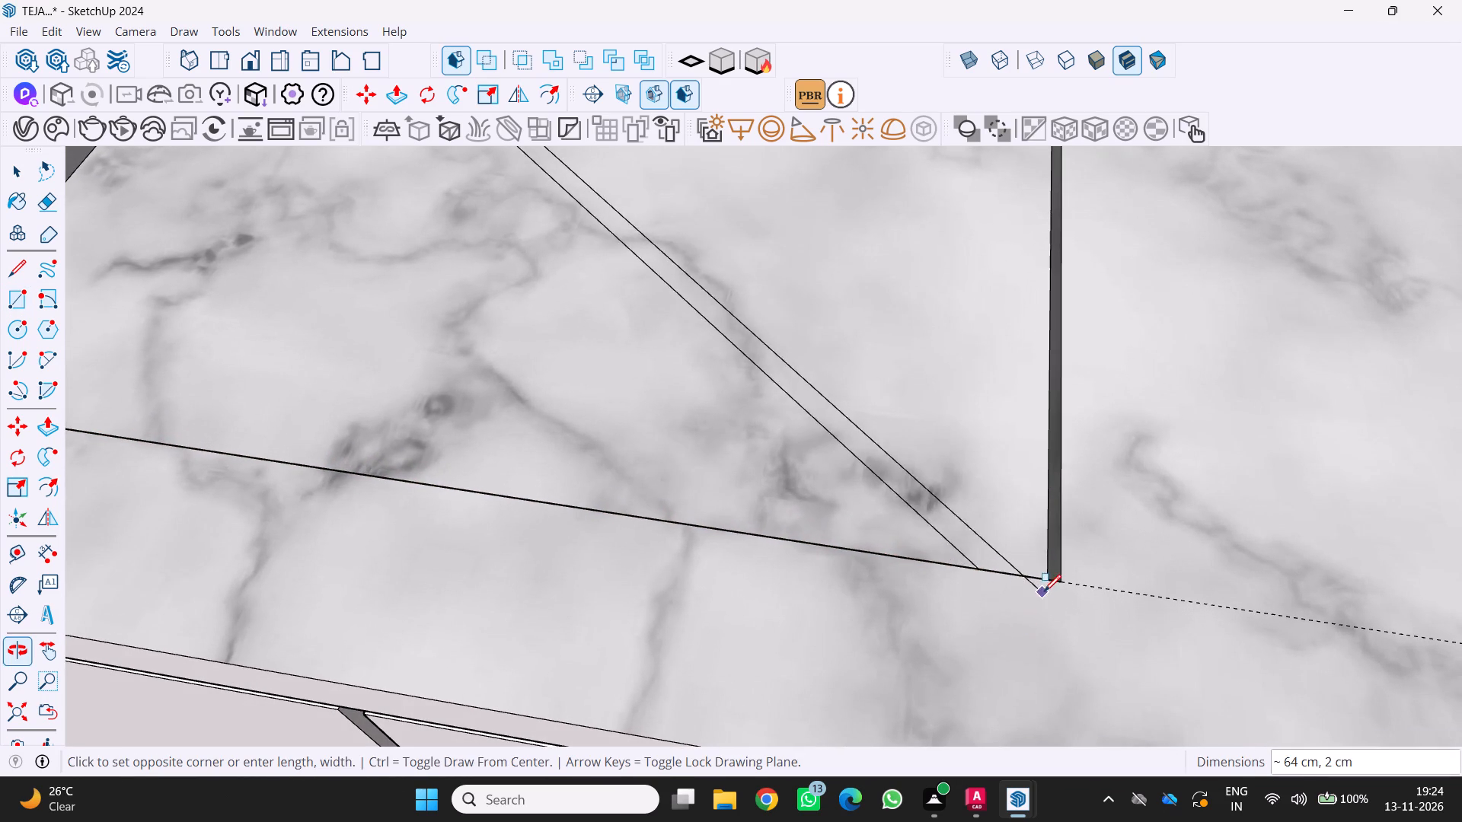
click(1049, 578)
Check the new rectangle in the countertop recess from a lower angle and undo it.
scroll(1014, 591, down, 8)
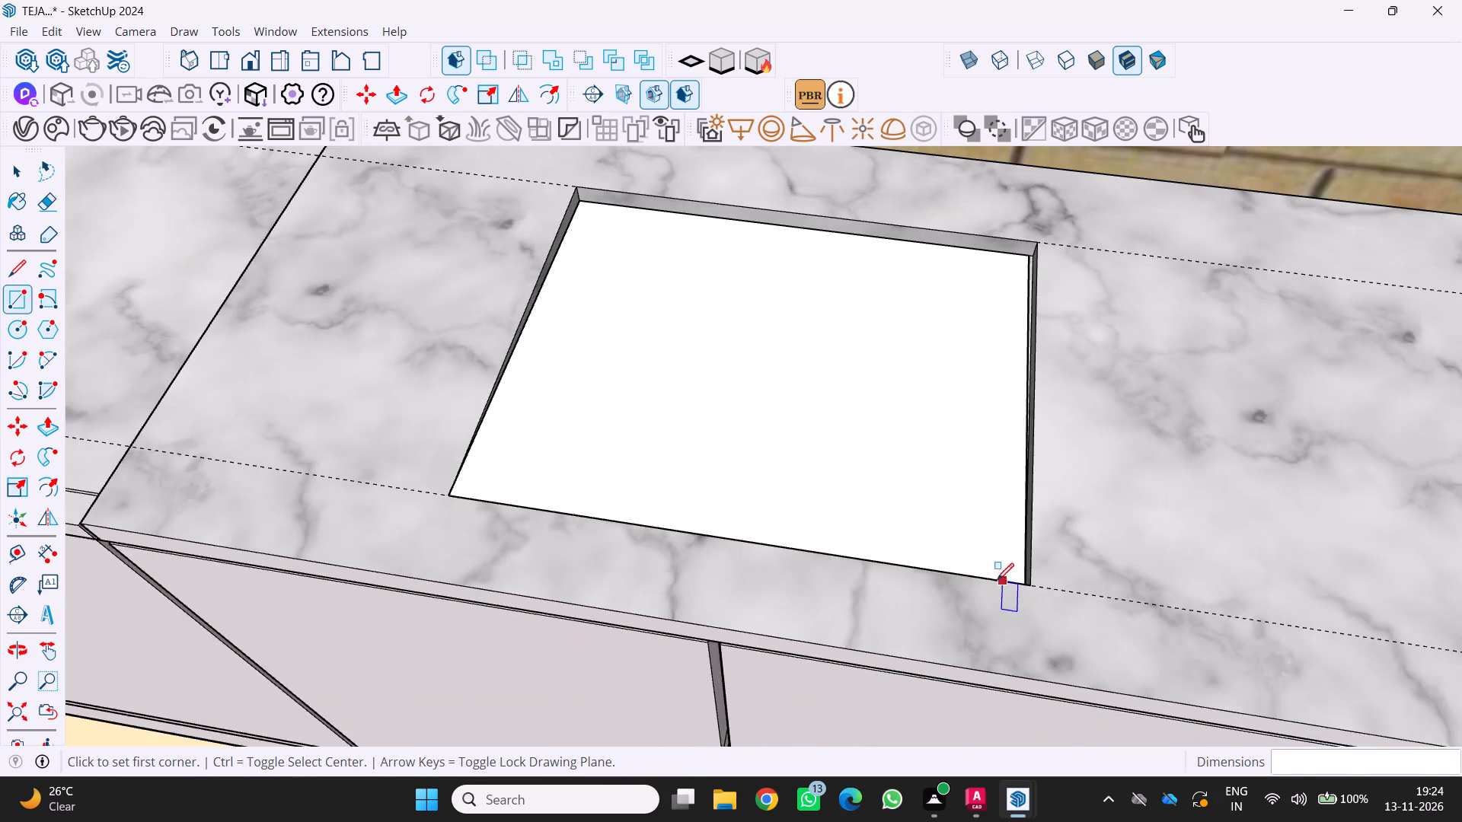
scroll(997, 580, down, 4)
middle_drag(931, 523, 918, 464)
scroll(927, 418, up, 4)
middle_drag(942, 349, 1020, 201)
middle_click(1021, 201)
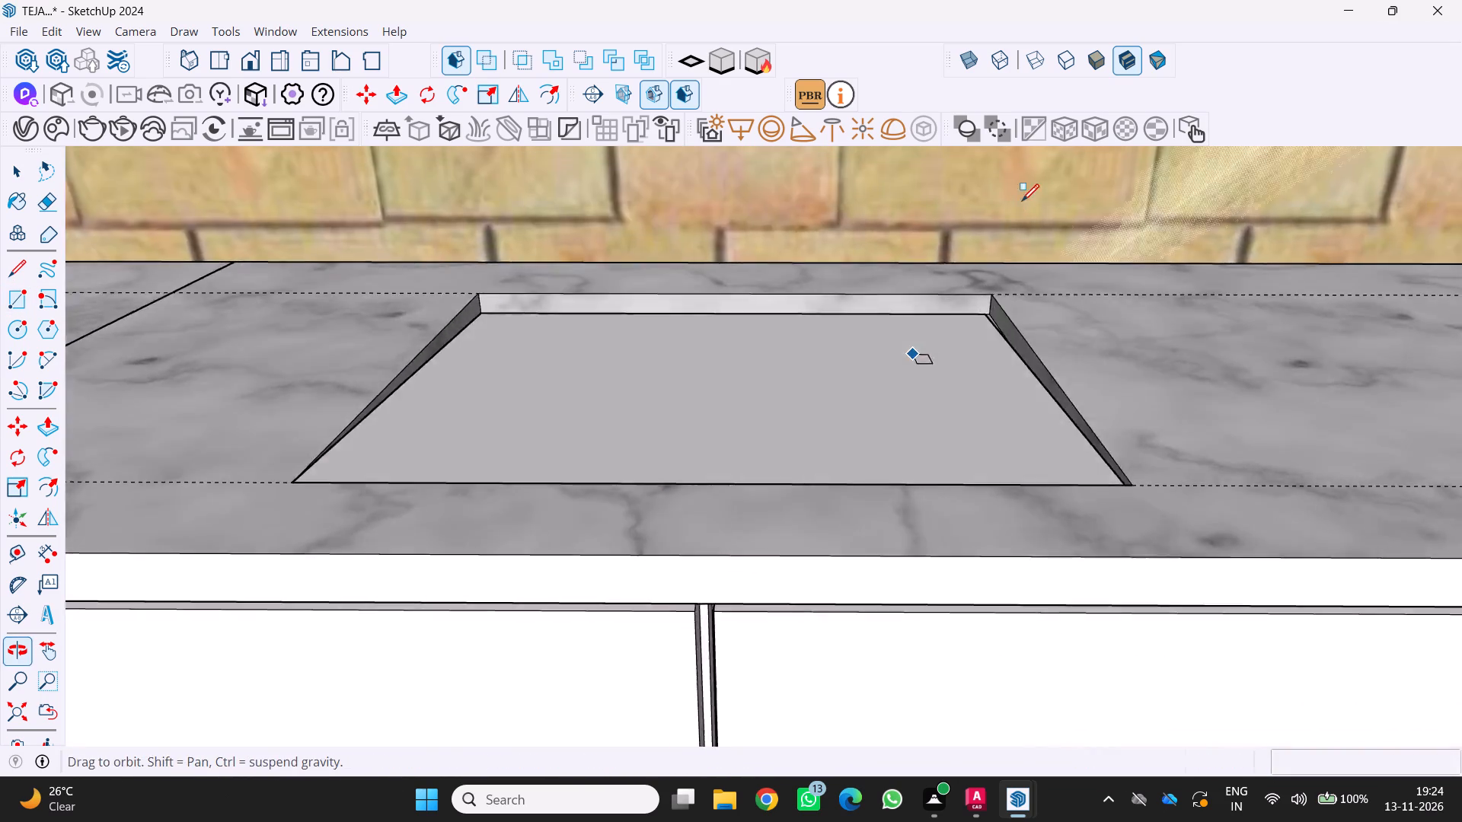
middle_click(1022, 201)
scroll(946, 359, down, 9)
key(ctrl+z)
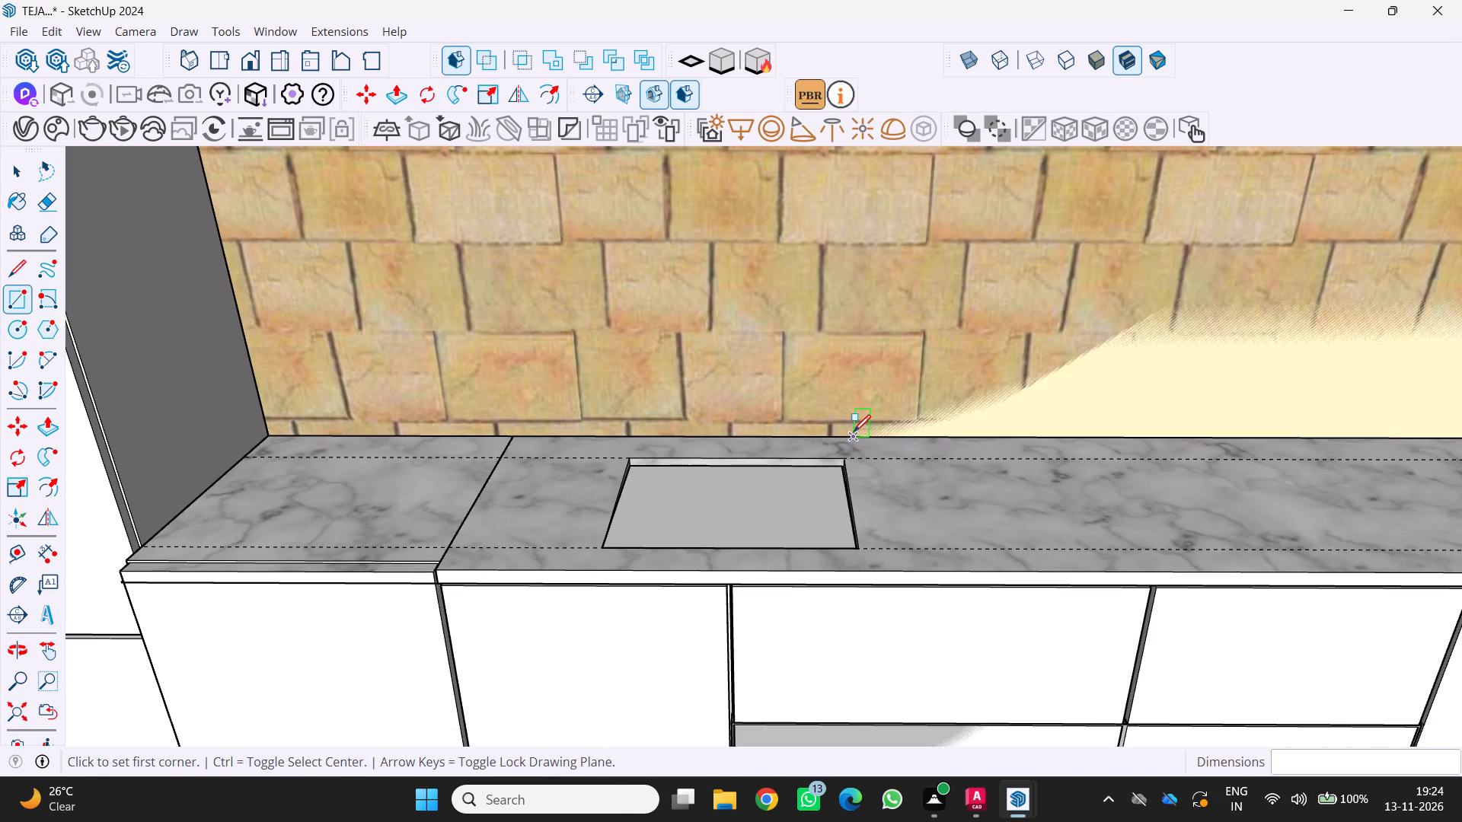
Draw a horizontal 50 by 40 cm rectangle over the recess floor, from its back corner nearest the fridge to the opposite front corner.
scroll(816, 460, up, 3)
middle_drag(810, 466, 738, 502)
scroll(750, 504, up, 1)
scroll(559, 409, up, 7)
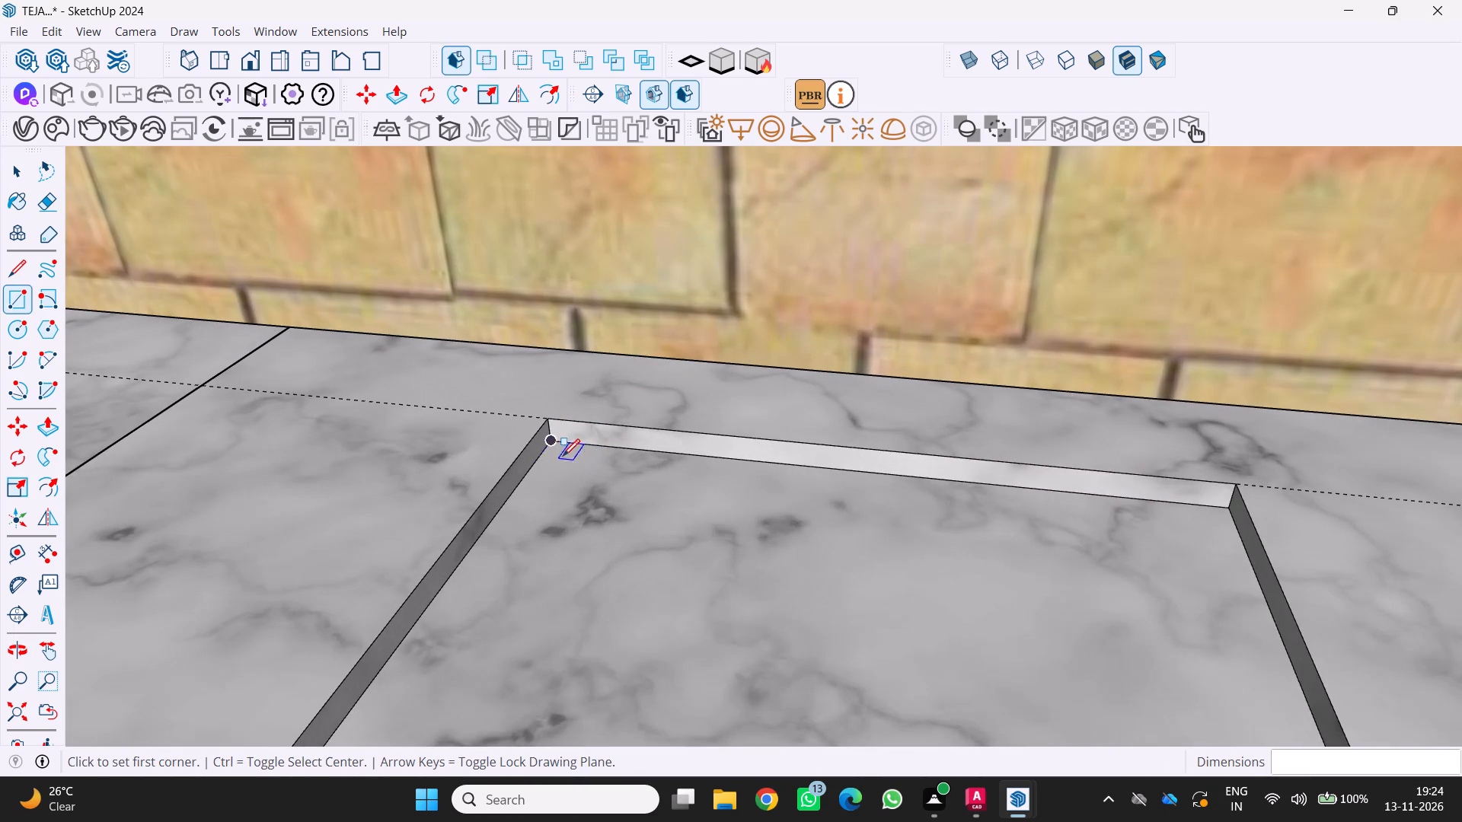
click(553, 442)
scroll(637, 479, down, 7)
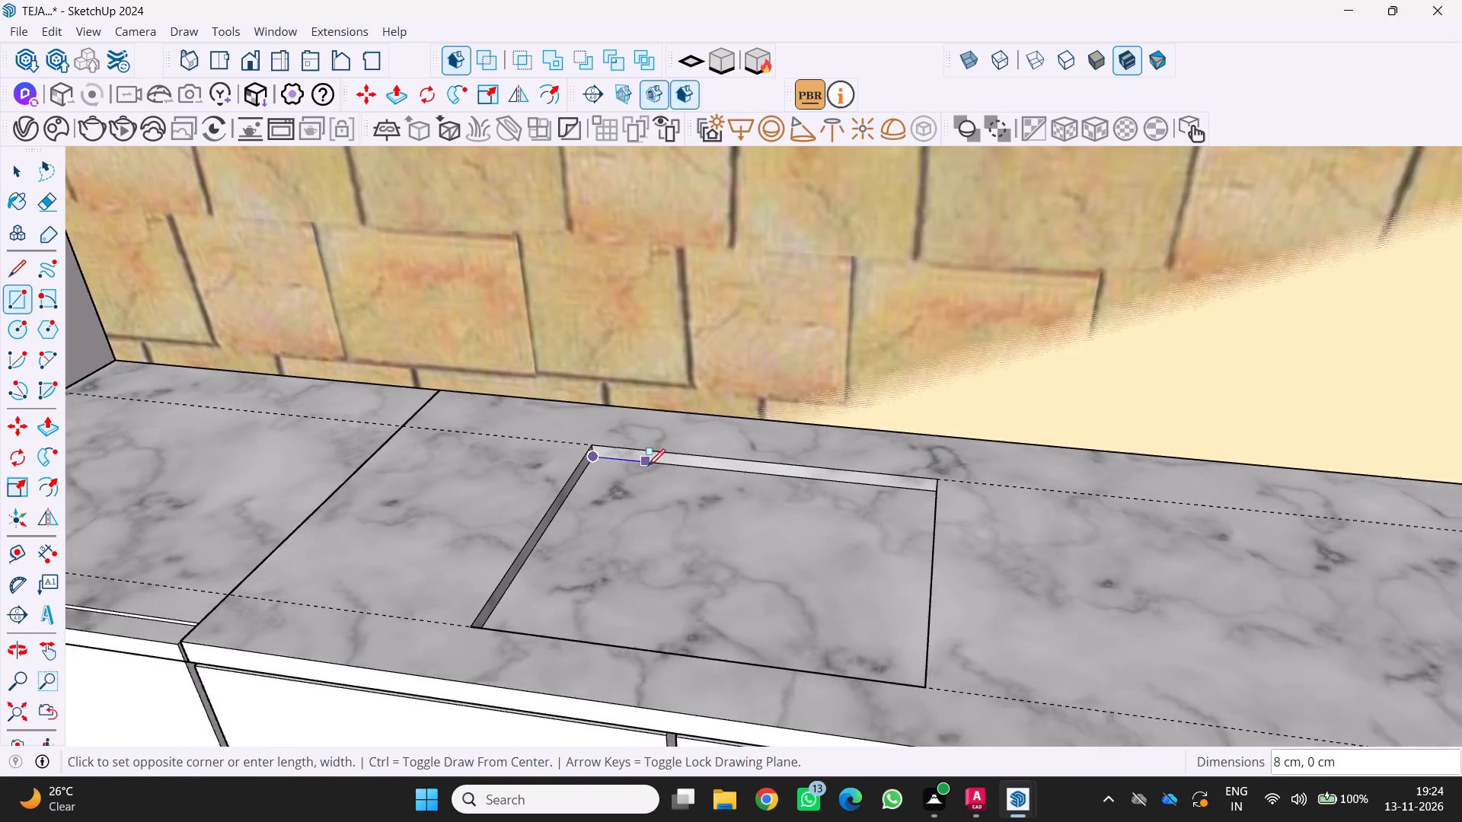
scroll(648, 466, down, 3)
scroll(783, 568, up, 1)
middle_drag(783, 569, 854, 623)
scroll(863, 629, up, 4)
middle_drag(887, 645, 927, 706)
scroll(913, 698, up, 1)
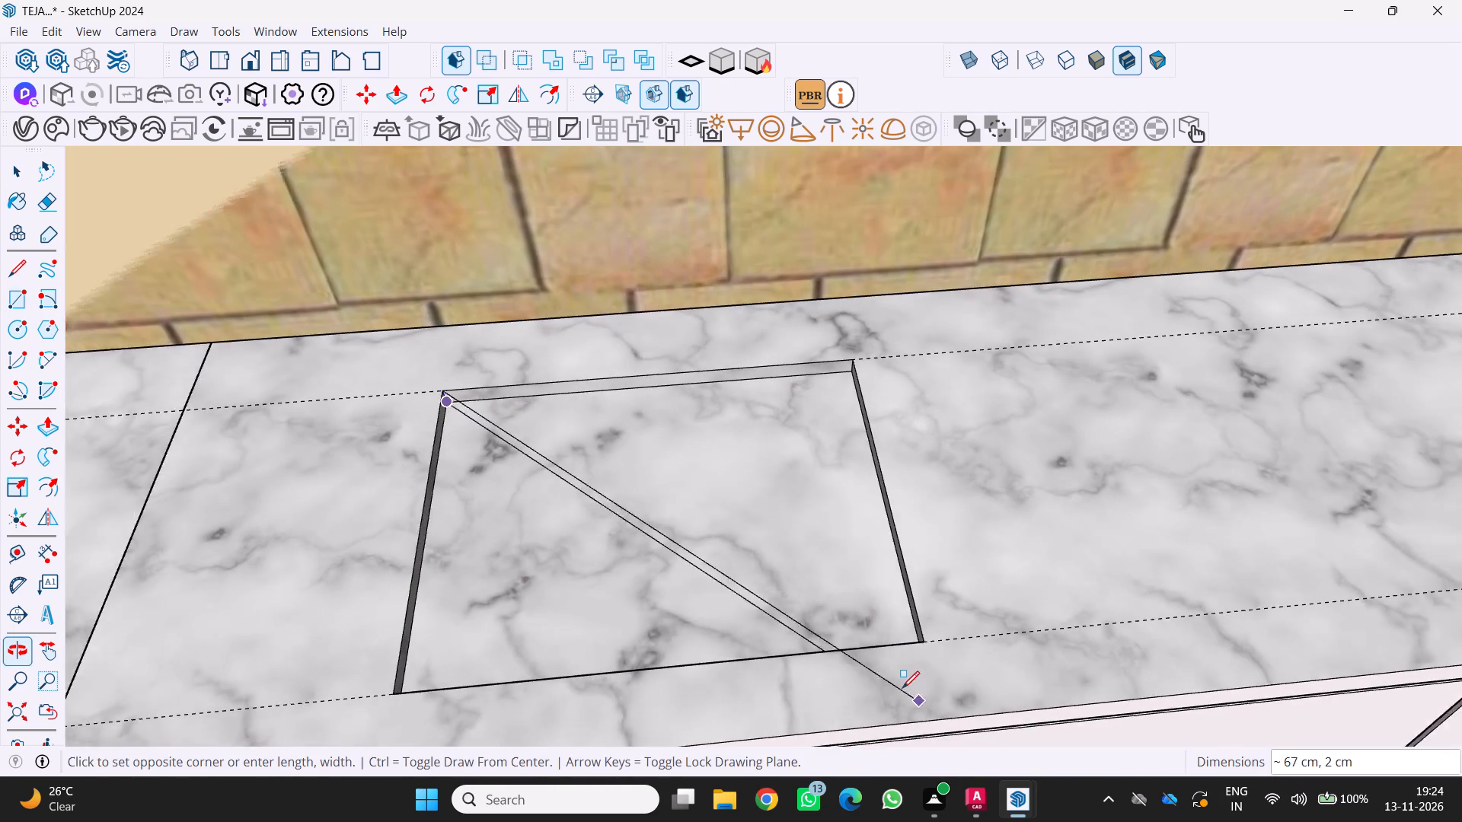
scroll(902, 655, up, 6)
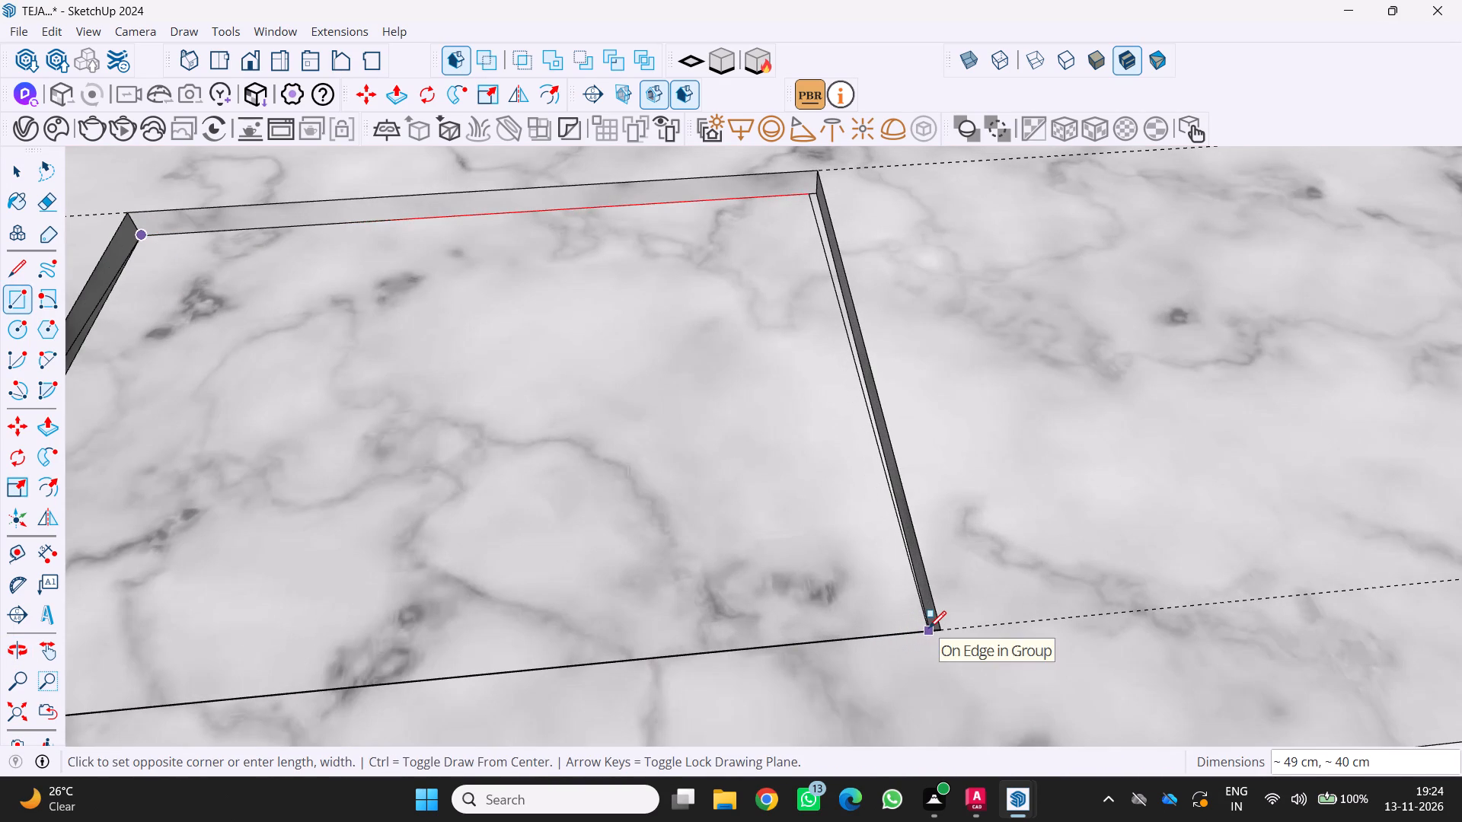
scroll(928, 628, up, 2)
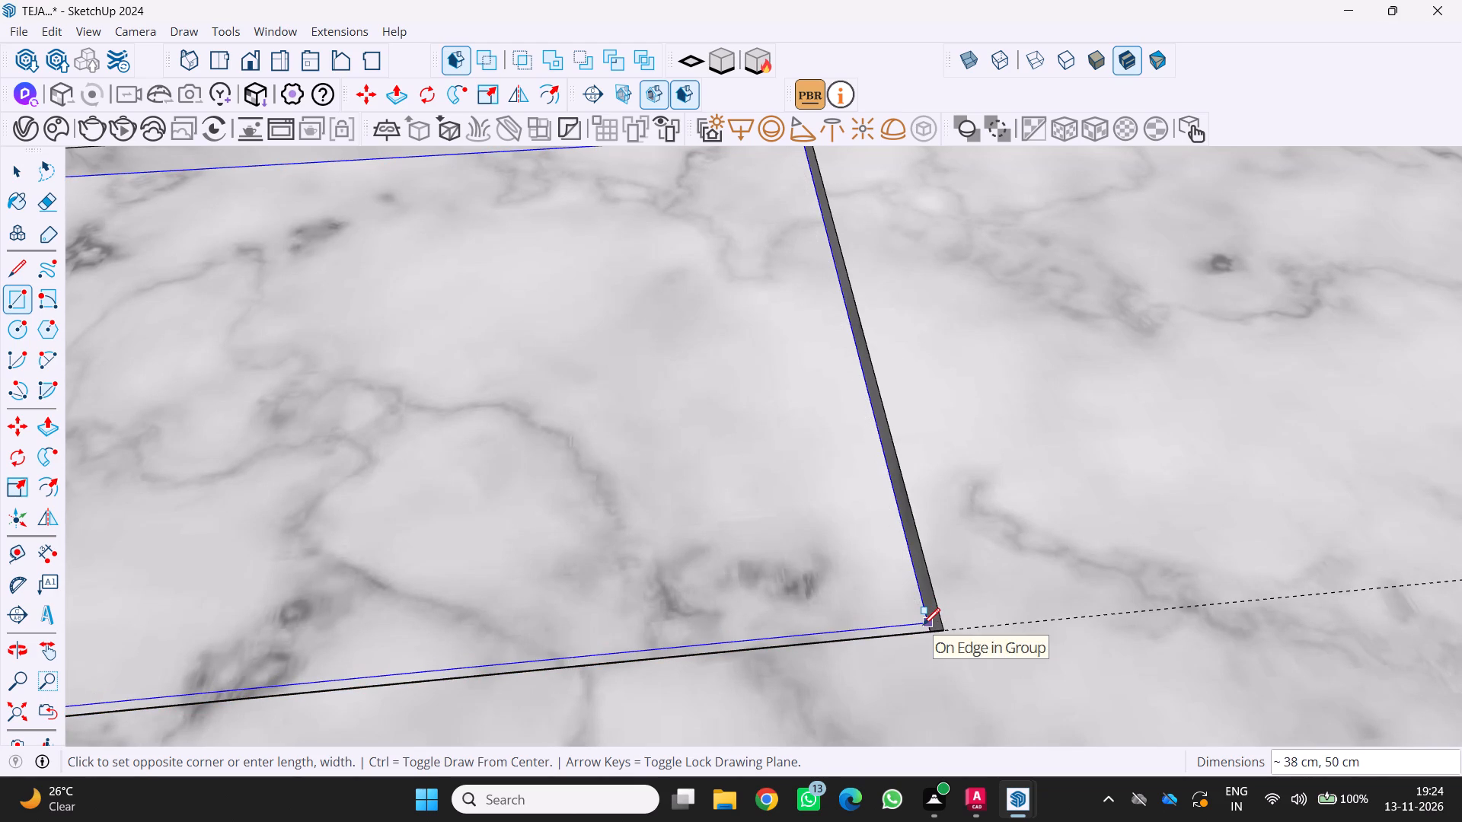
key(Up)
click(934, 630)
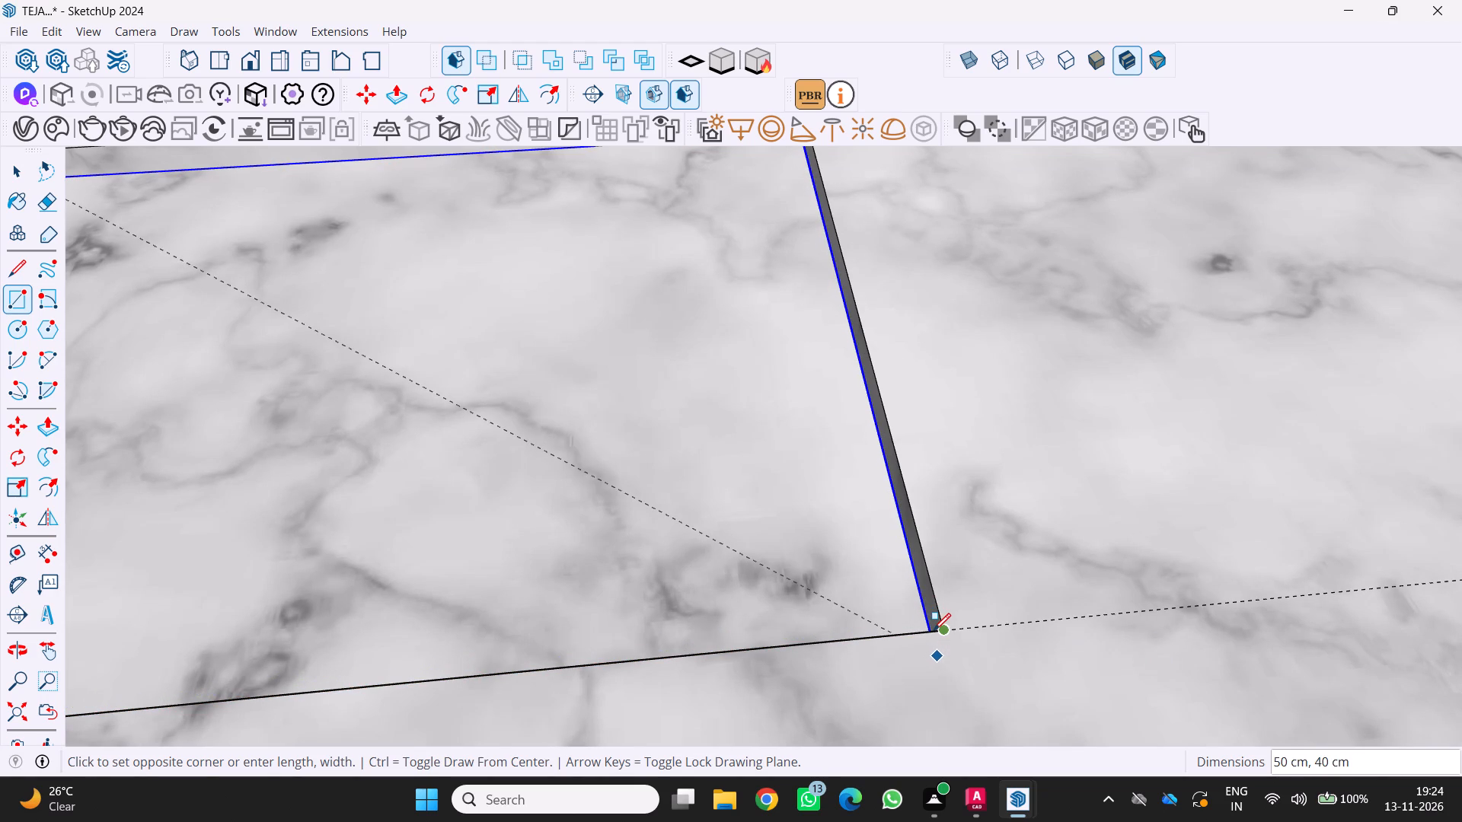
scroll(921, 644, down, 10)
Push/Pull the new rectangle in the countertop recess by 4 cm.
key(p)
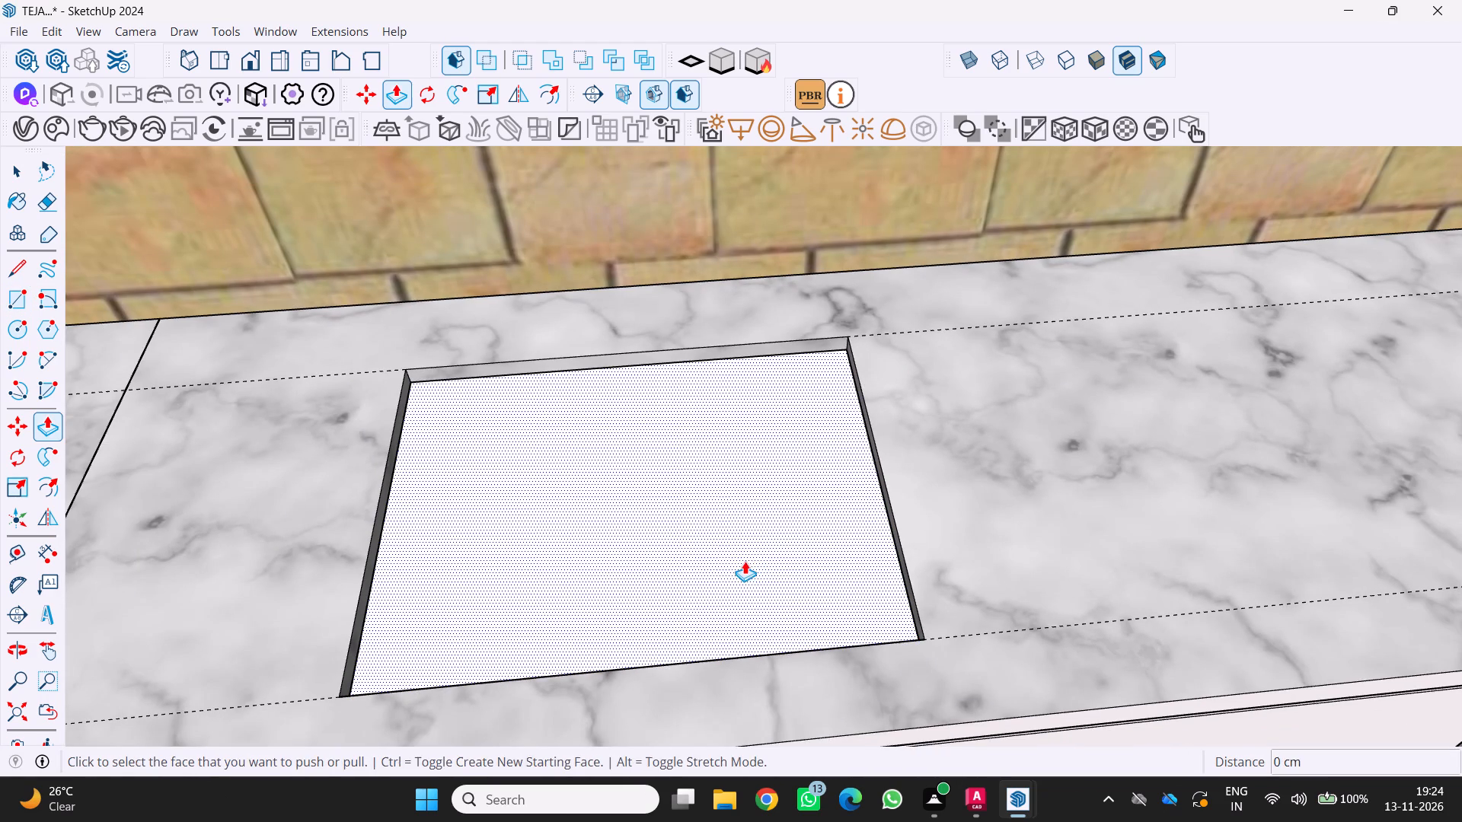
drag(743, 537, 762, 562)
scroll(727, 562, down, 5)
middle_drag(713, 563, 574, 387)
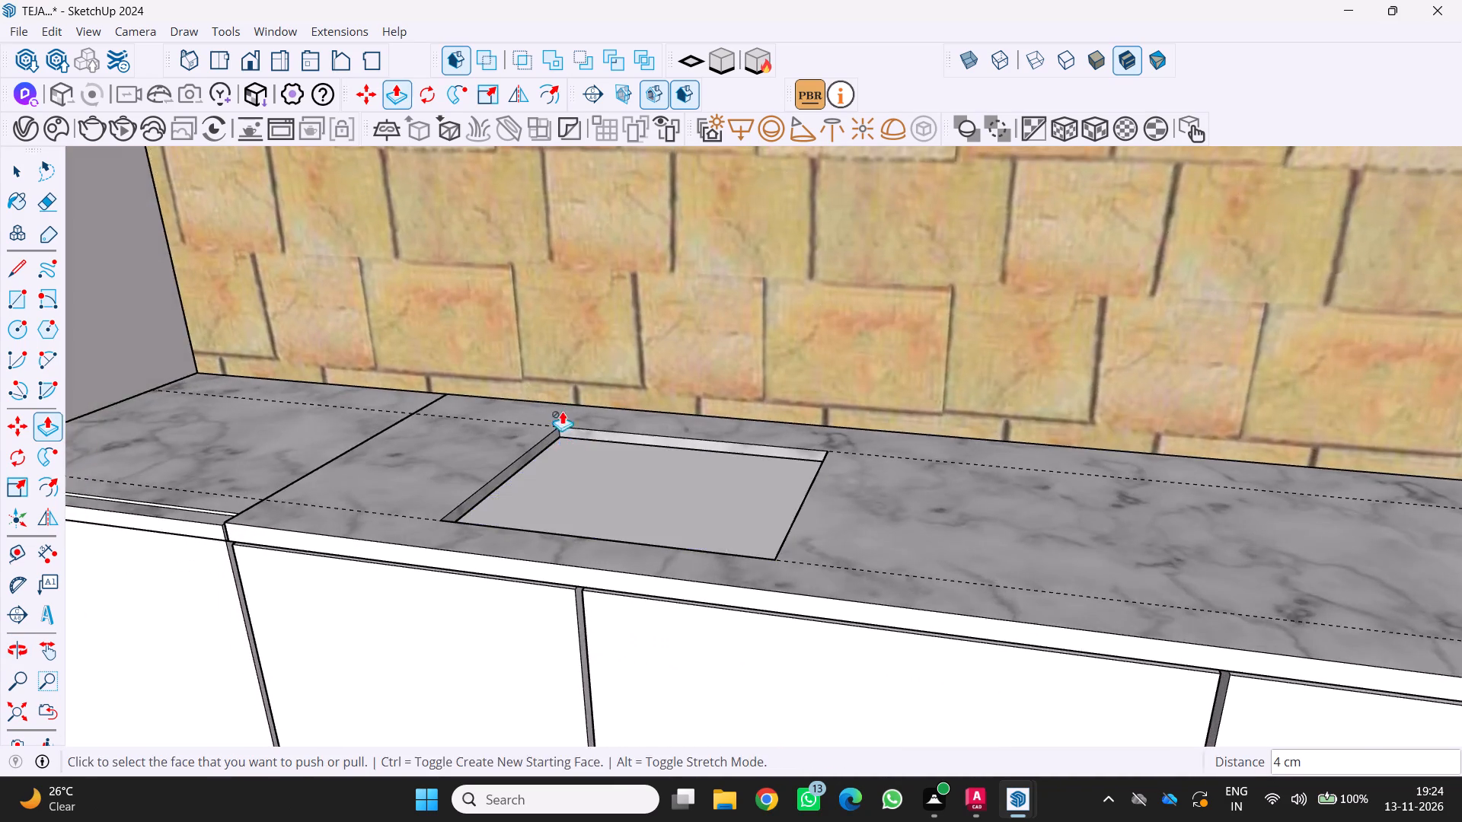
Push/Pull the rectangular face in the countertop recess by another 2 cm.
scroll(587, 489, up, 3)
middle_drag(568, 496, 447, 563)
middle_click(447, 563)
scroll(533, 414, up, 4)
drag(542, 473, 564, 489)
scroll(614, 478, down, 14)
middle_drag(658, 474, 745, 395)
middle_click(745, 394)
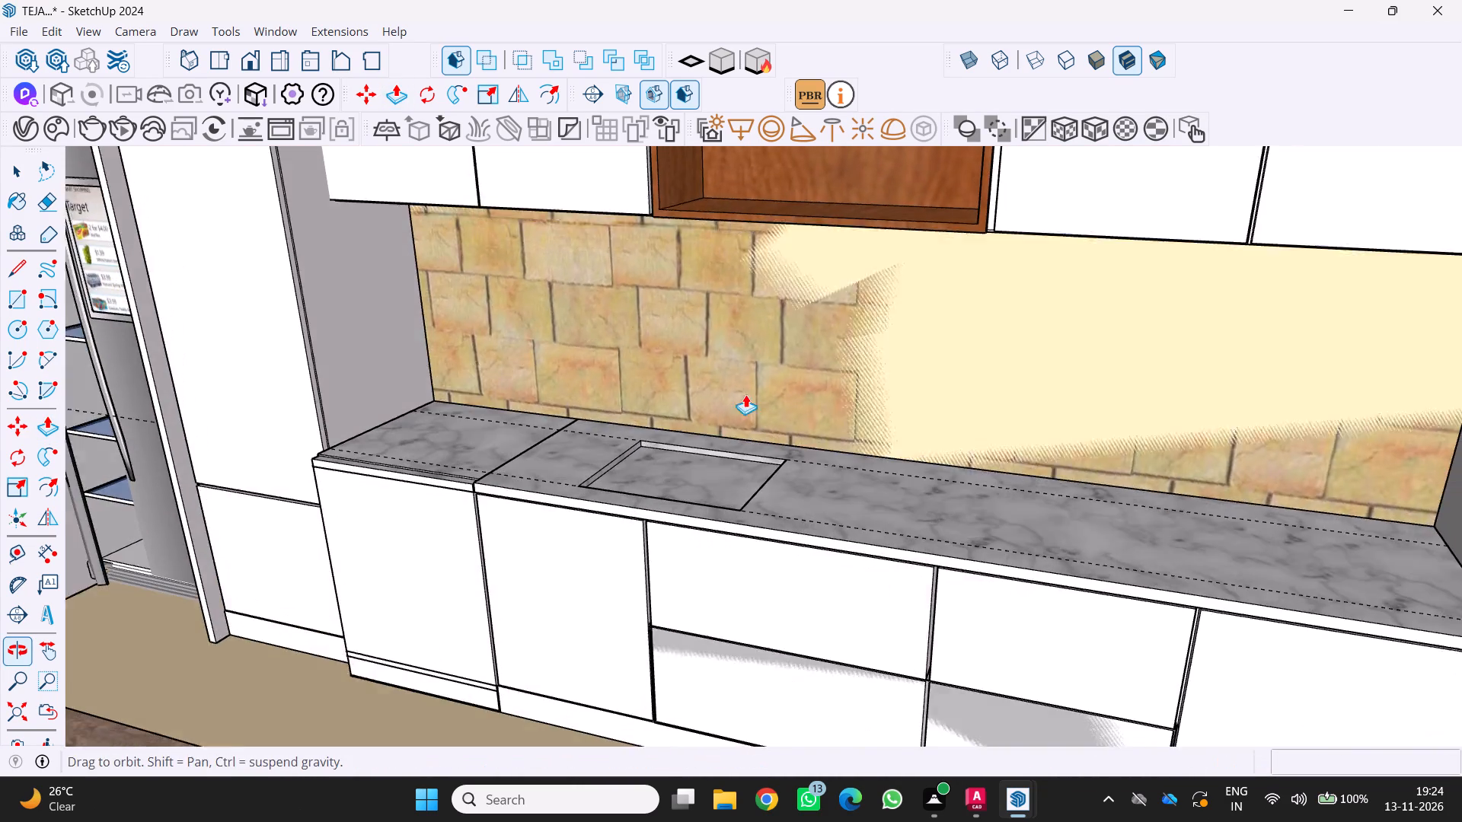
Offset the outline of the countertop recess floor inward by about 3 cm.
scroll(701, 439, down, 4)
middle_drag(624, 476, 590, 572)
scroll(657, 451, up, 4)
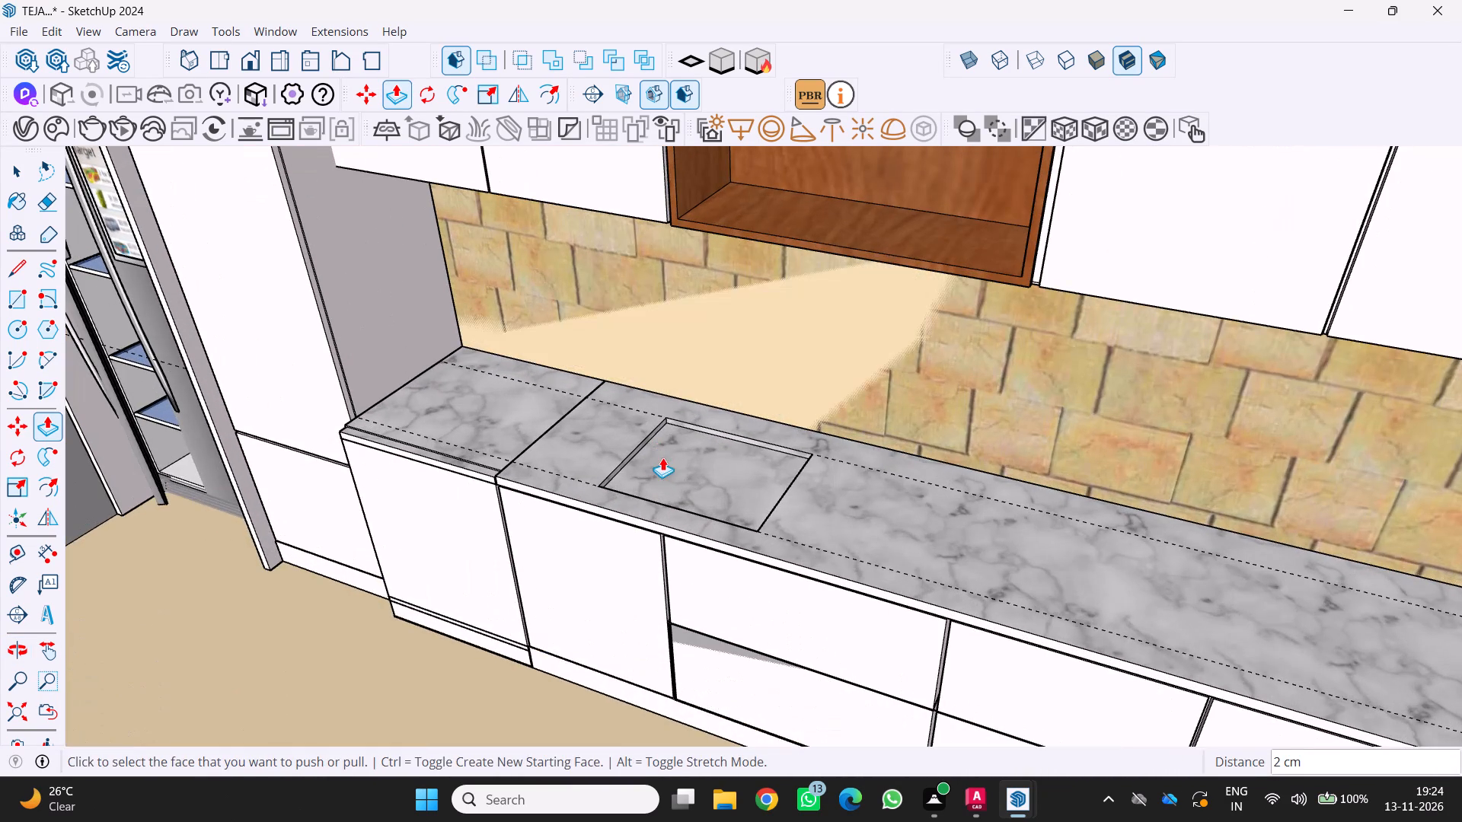
key(f)
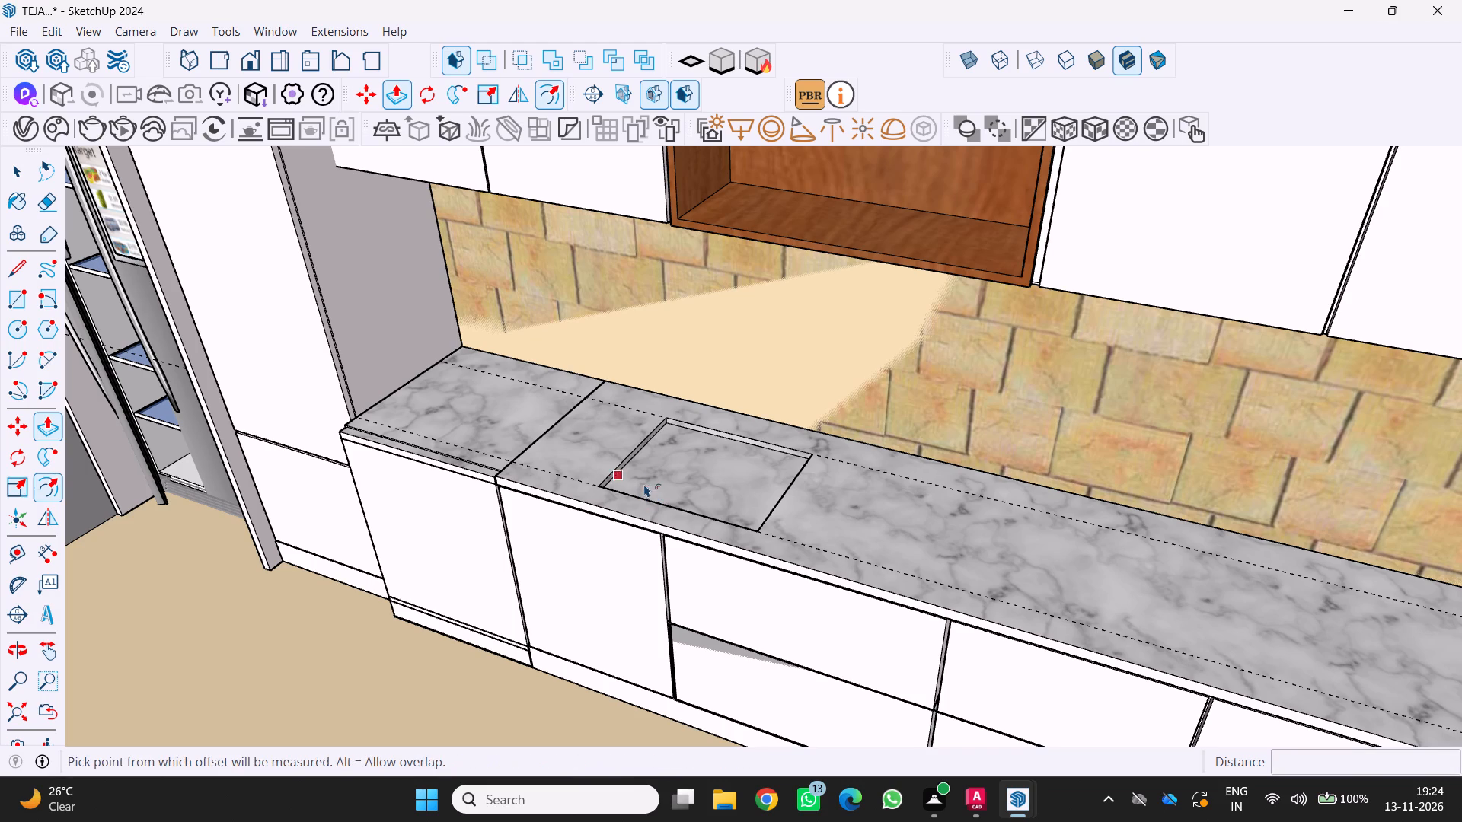
click(648, 464)
scroll(678, 478, up, 2)
middle_drag(678, 478, 651, 509)
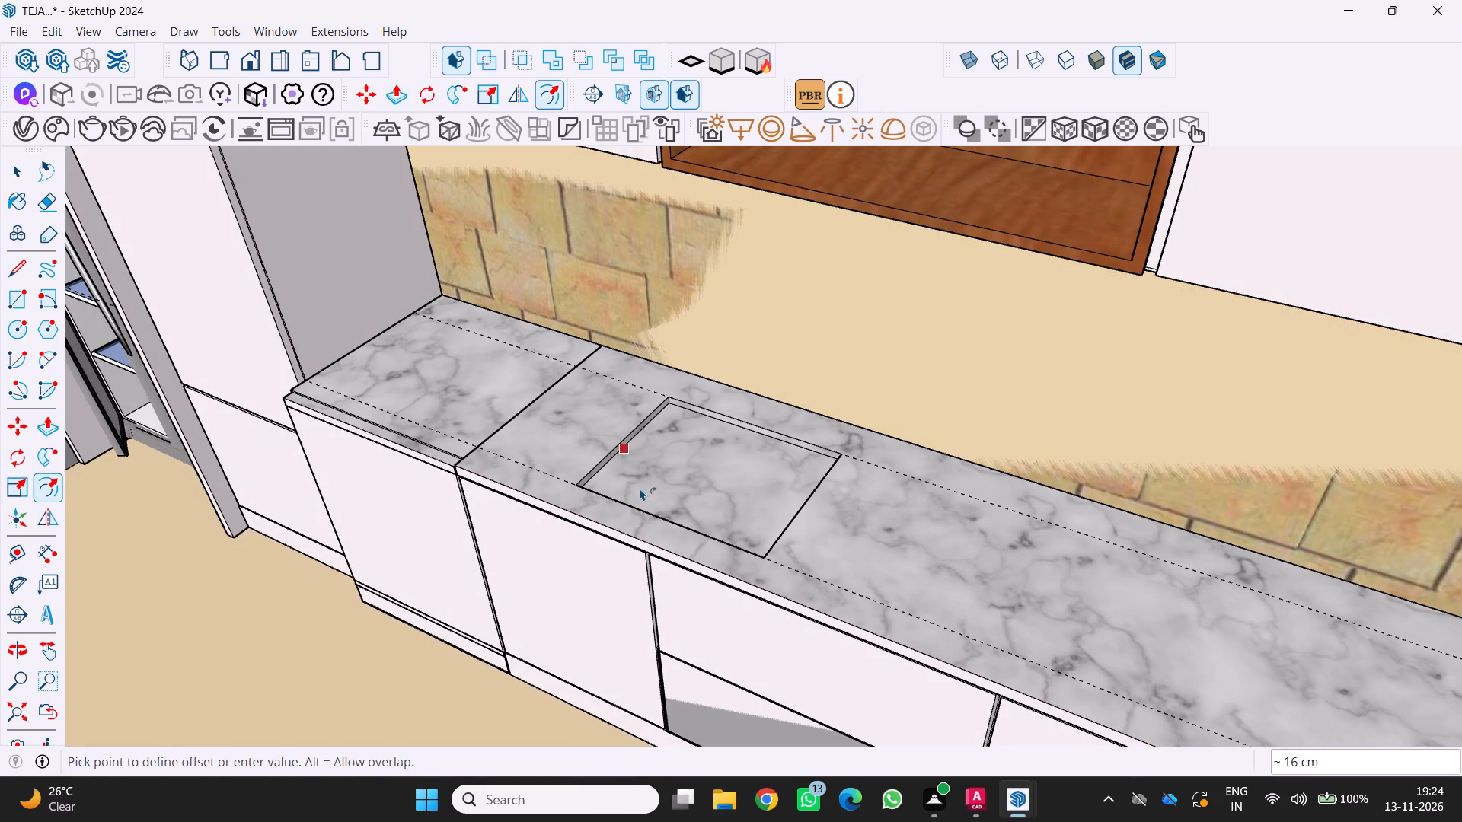
drag(622, 444, 635, 453)
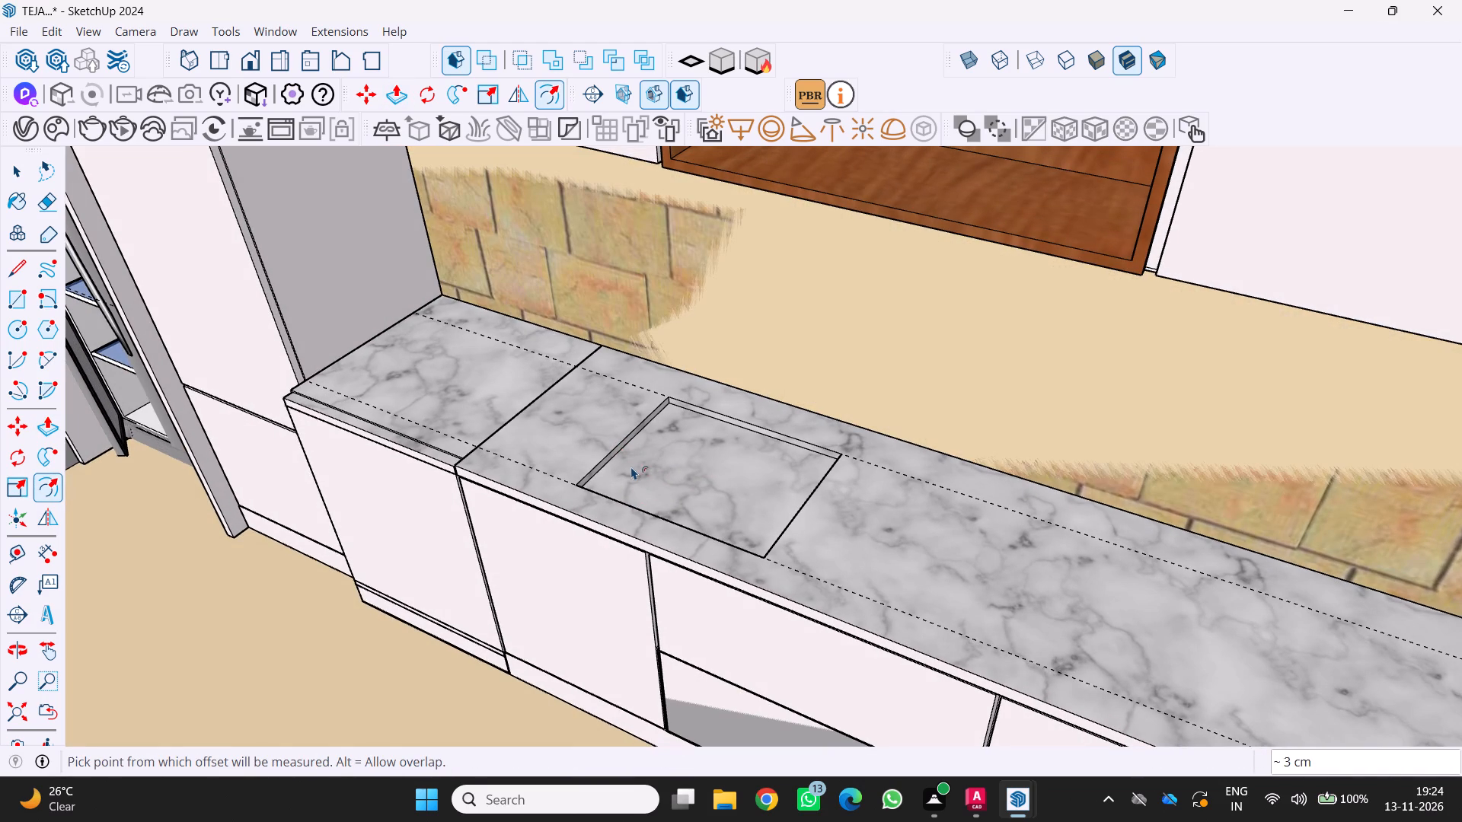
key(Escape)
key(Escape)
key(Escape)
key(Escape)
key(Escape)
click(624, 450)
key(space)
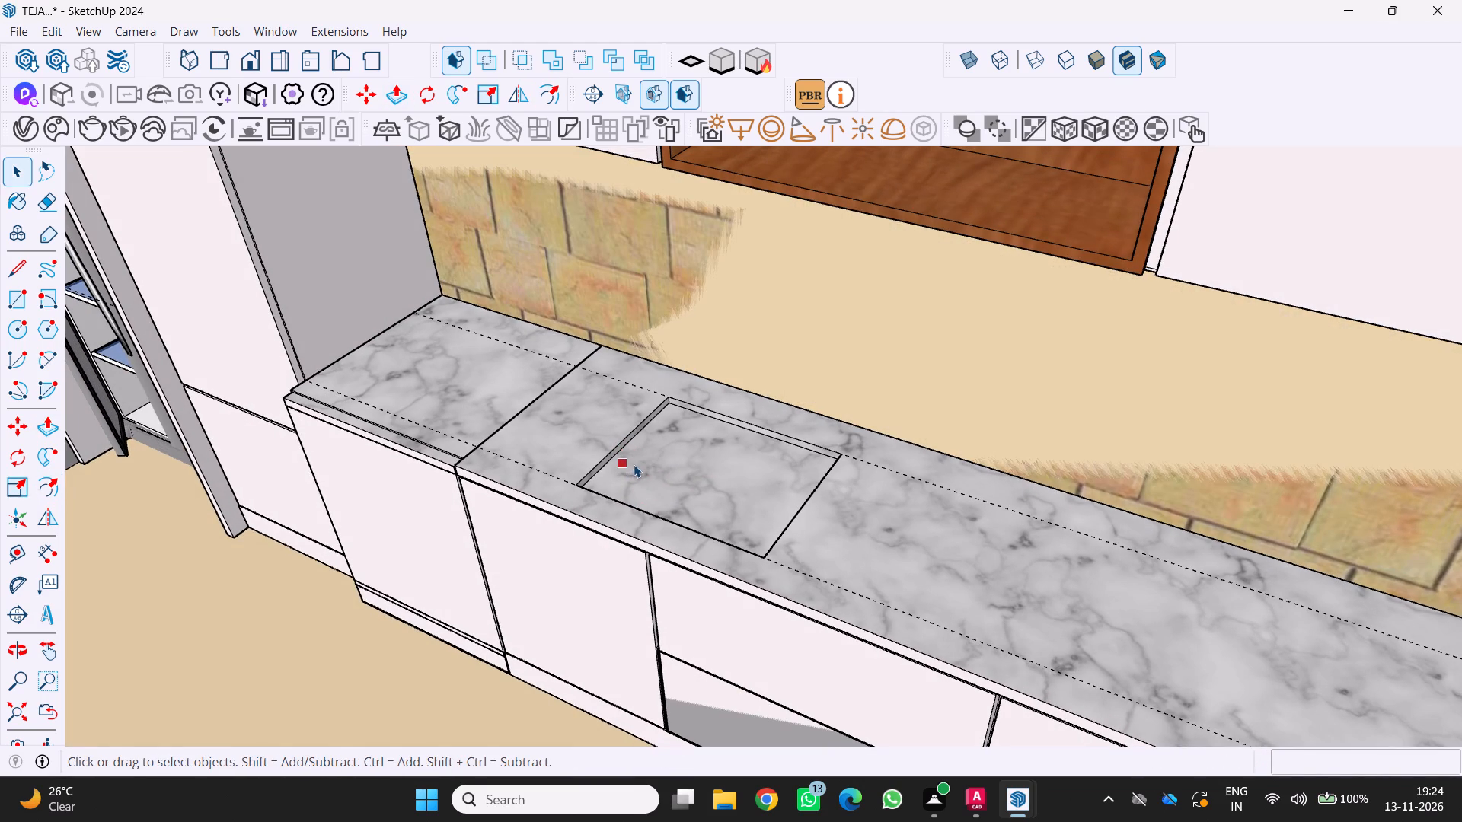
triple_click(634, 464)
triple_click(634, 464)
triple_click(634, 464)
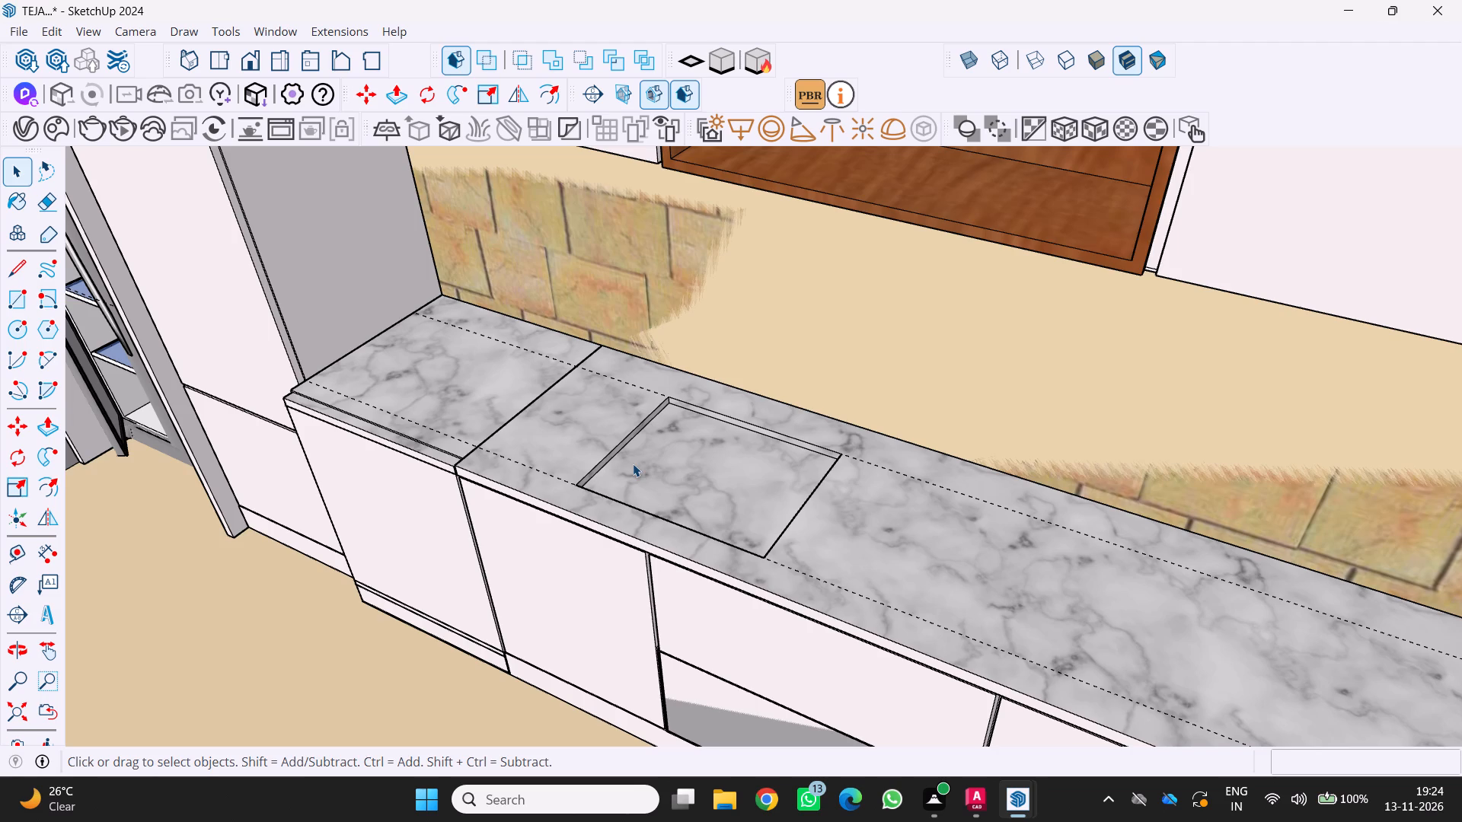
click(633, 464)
Inspect the countertop recess up close and the whole kitchen room from several angles.
scroll(636, 465, down, 1)
middle_drag(636, 465, 739, 304)
scroll(731, 396, up, 3)
middle_drag(731, 399, 705, 450)
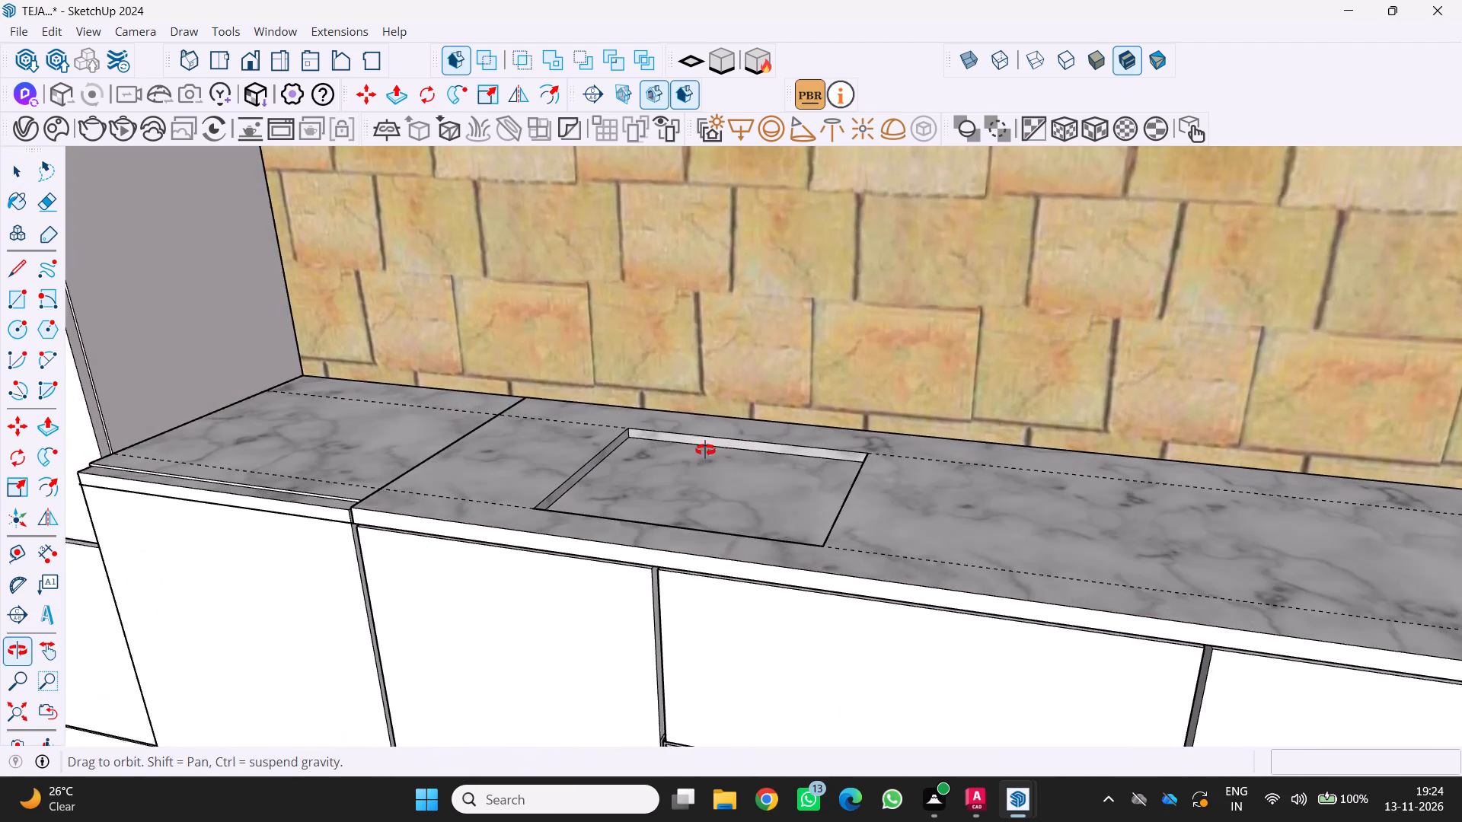
middle_drag(705, 450, 703, 451)
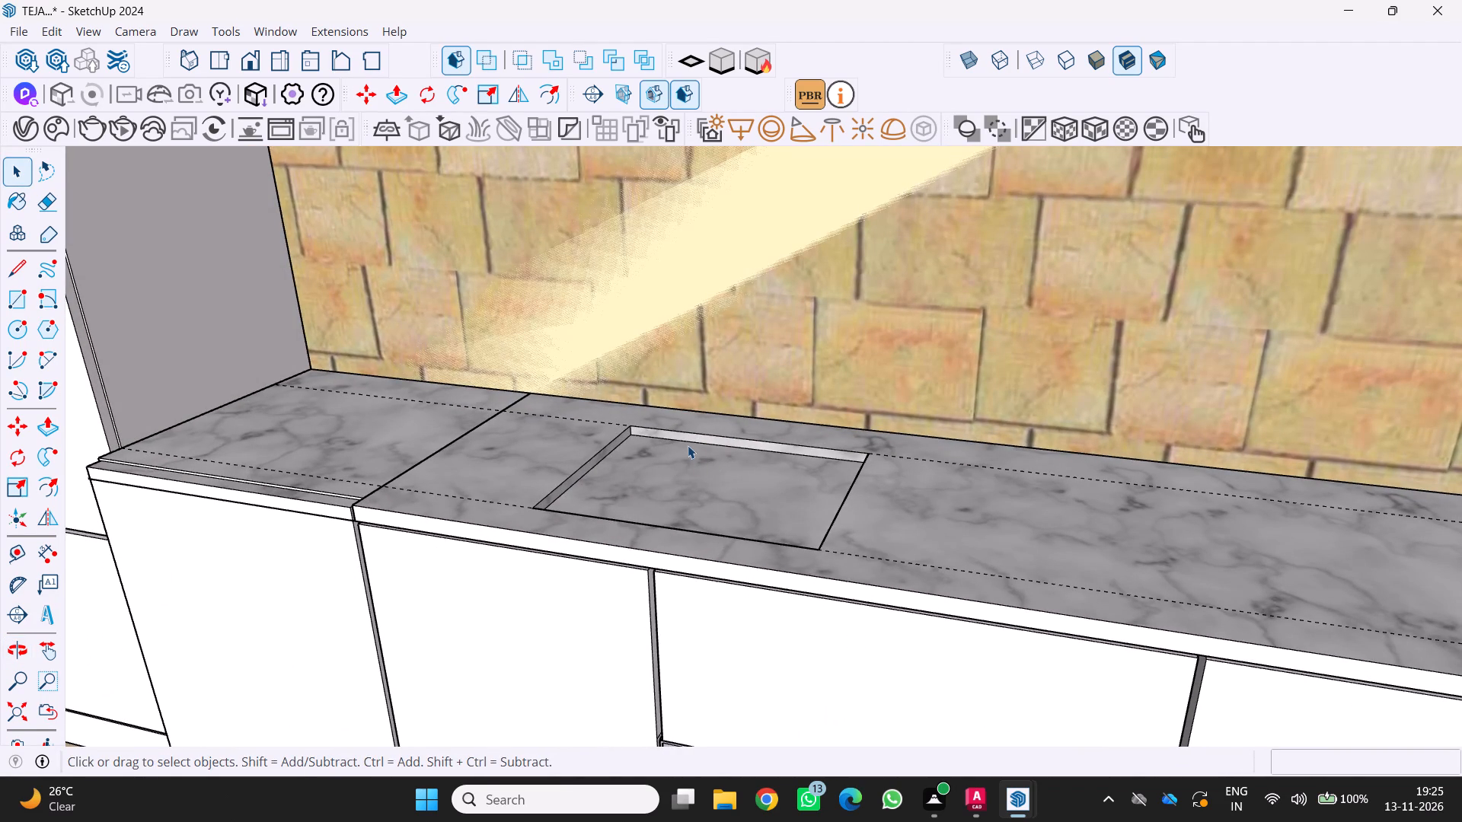
middle_drag(716, 473, 777, 500)
scroll(778, 502, down, 4)
middle_drag(739, 501, 678, 517)
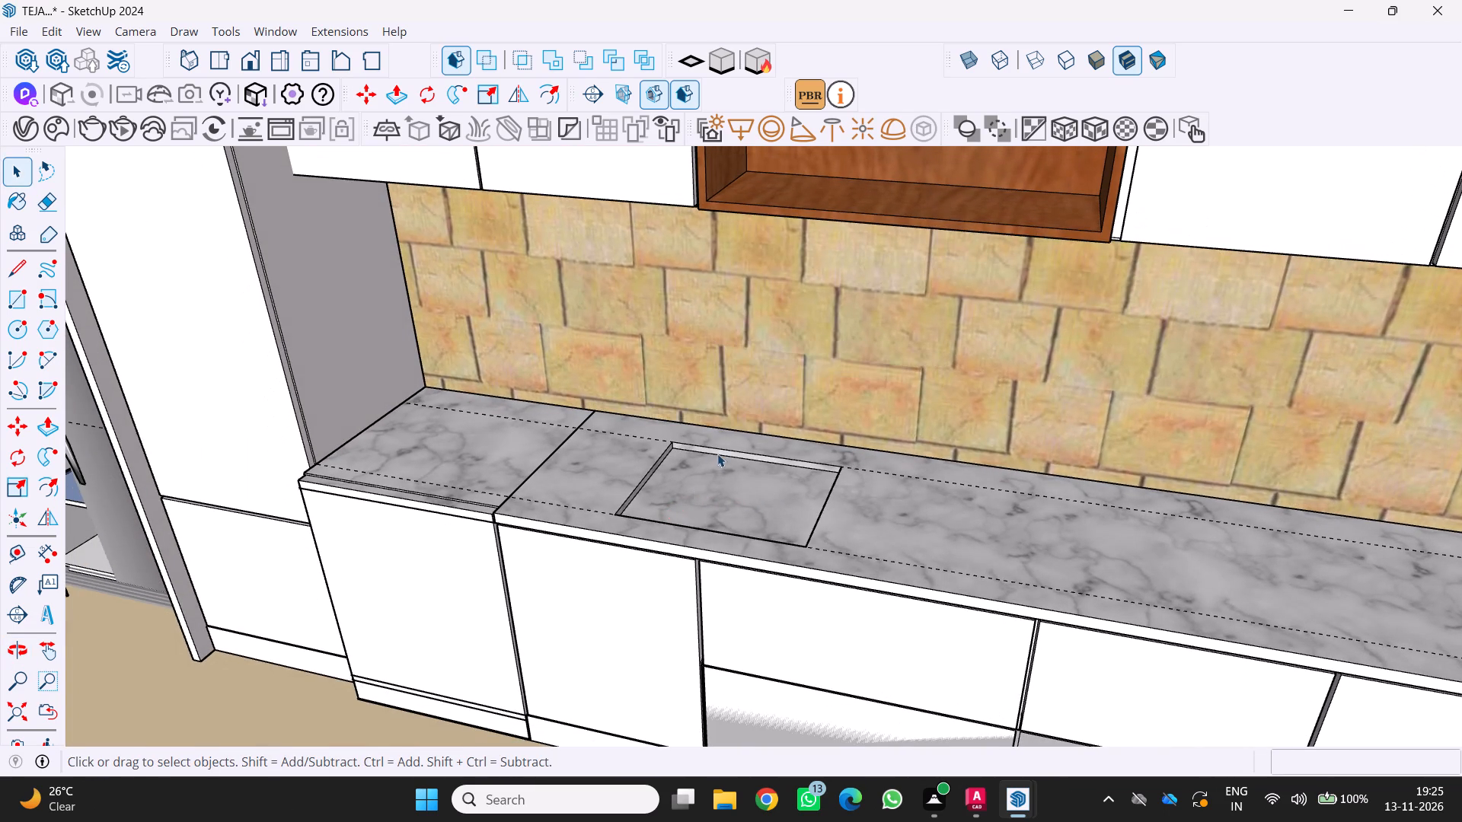
middle_drag(842, 330, 736, 362)
middle_click(735, 361)
scroll(743, 333, down, 9)
middle_drag(736, 362, 807, 336)
scroll(796, 336, down, 6)
middle_drag(740, 380, 790, 263)
scroll(714, 284, down, 3)
middle_drag(716, 286, 717, 288)
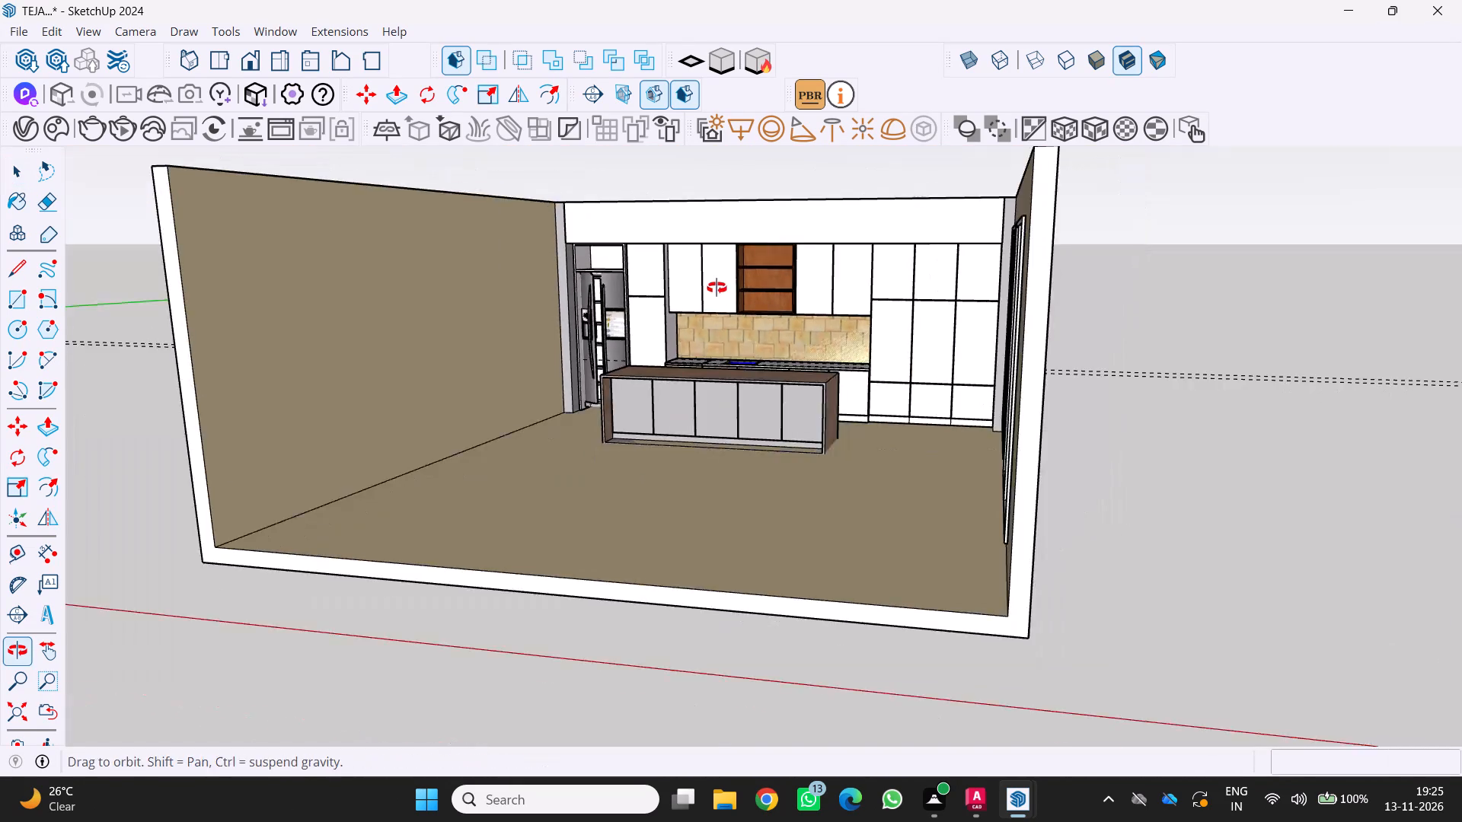
middle_drag(717, 288, 670, 342)
scroll(684, 318, down, 4)
middle_drag(694, 320, 827, 336)
middle_click(829, 336)
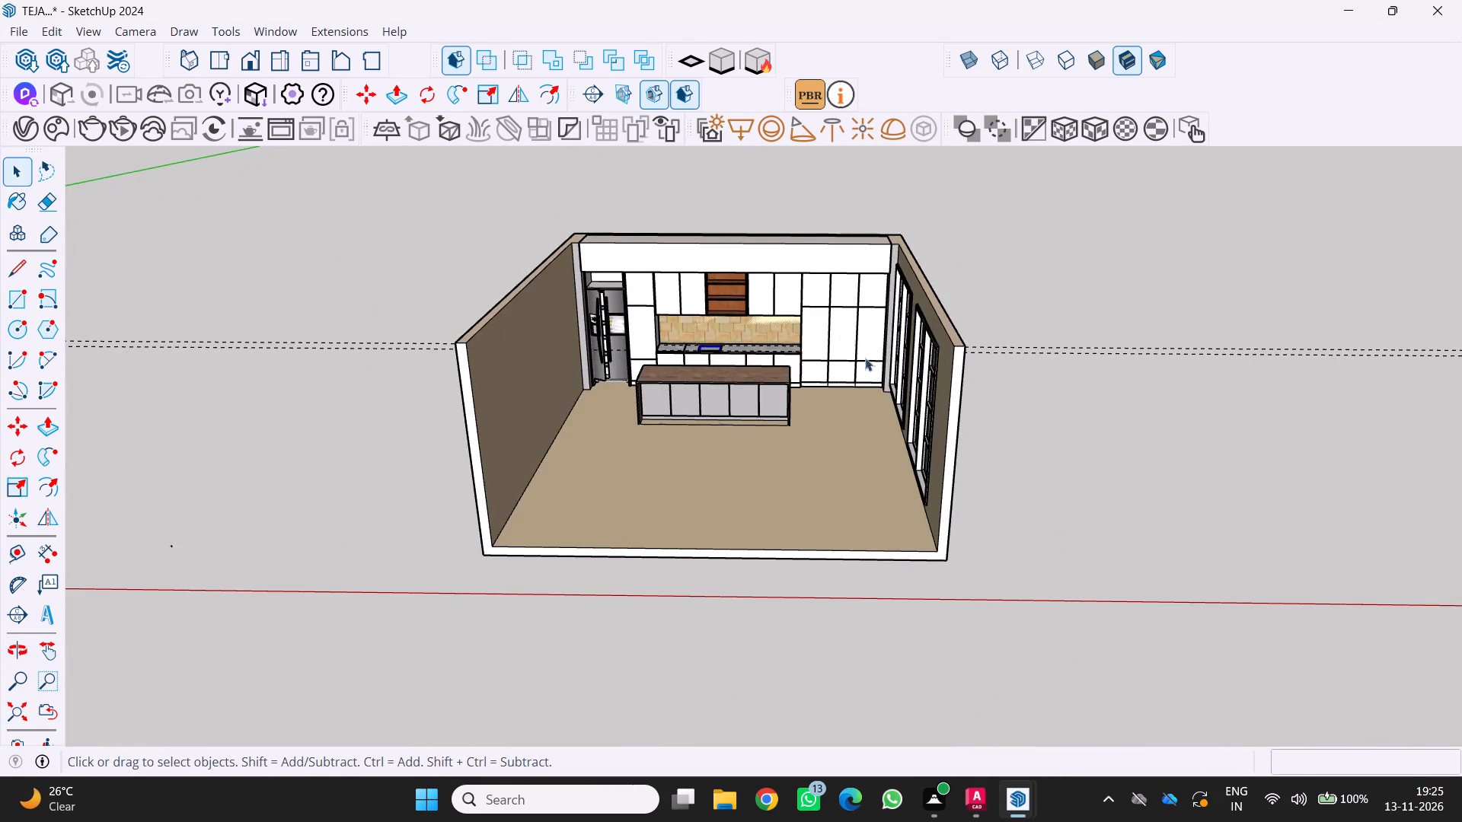
middle_click(869, 377)
middle_drag(875, 382, 1060, 393)
middle_drag(819, 410, 661, 431)
scroll(652, 409, down, 5)
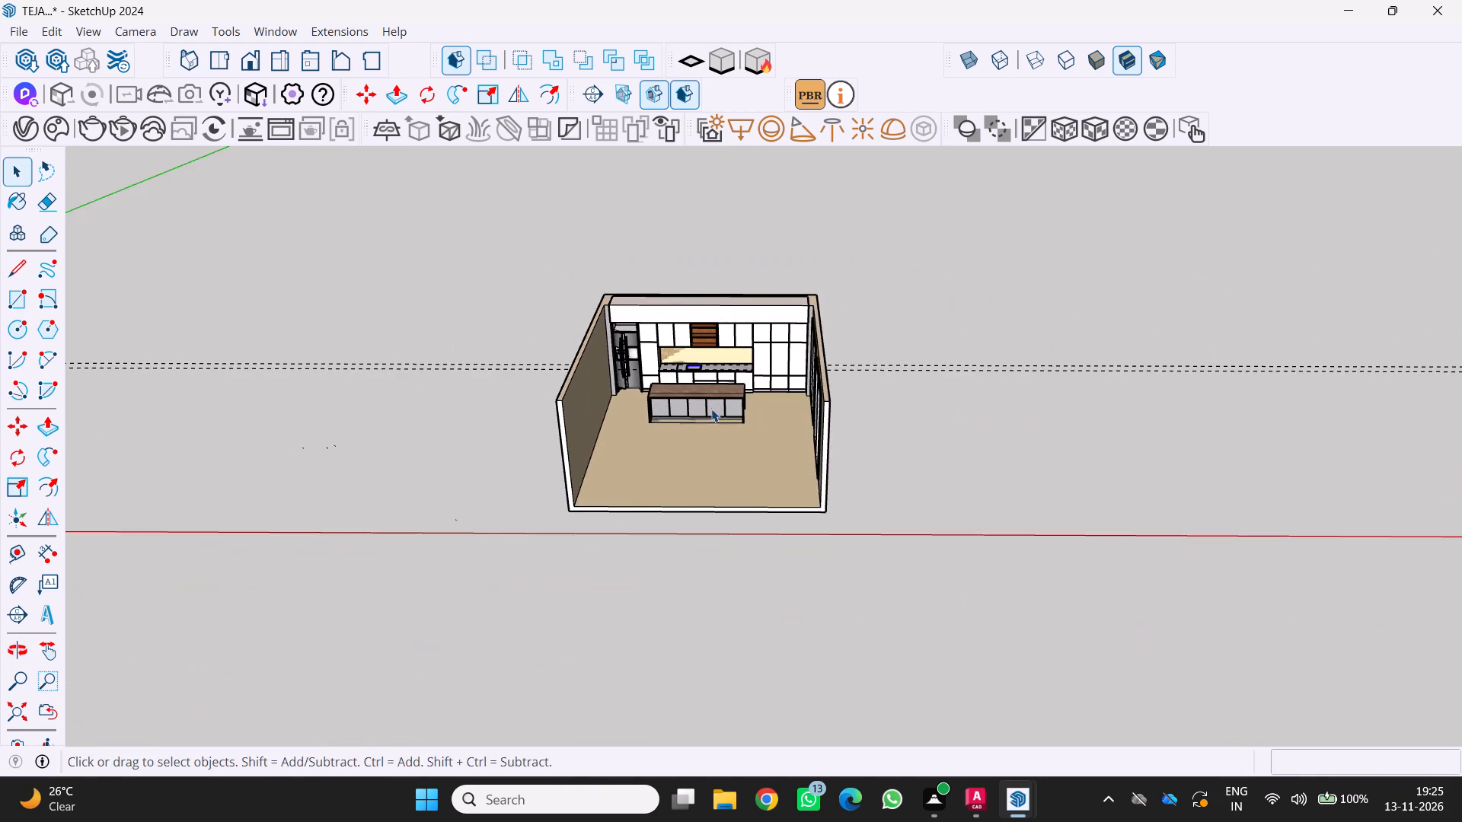
middle_drag(711, 409, 578, 432)
scroll(650, 409, up, 7)
middle_drag(822, 401, 1010, 400)
scroll(1016, 397, down, 4)
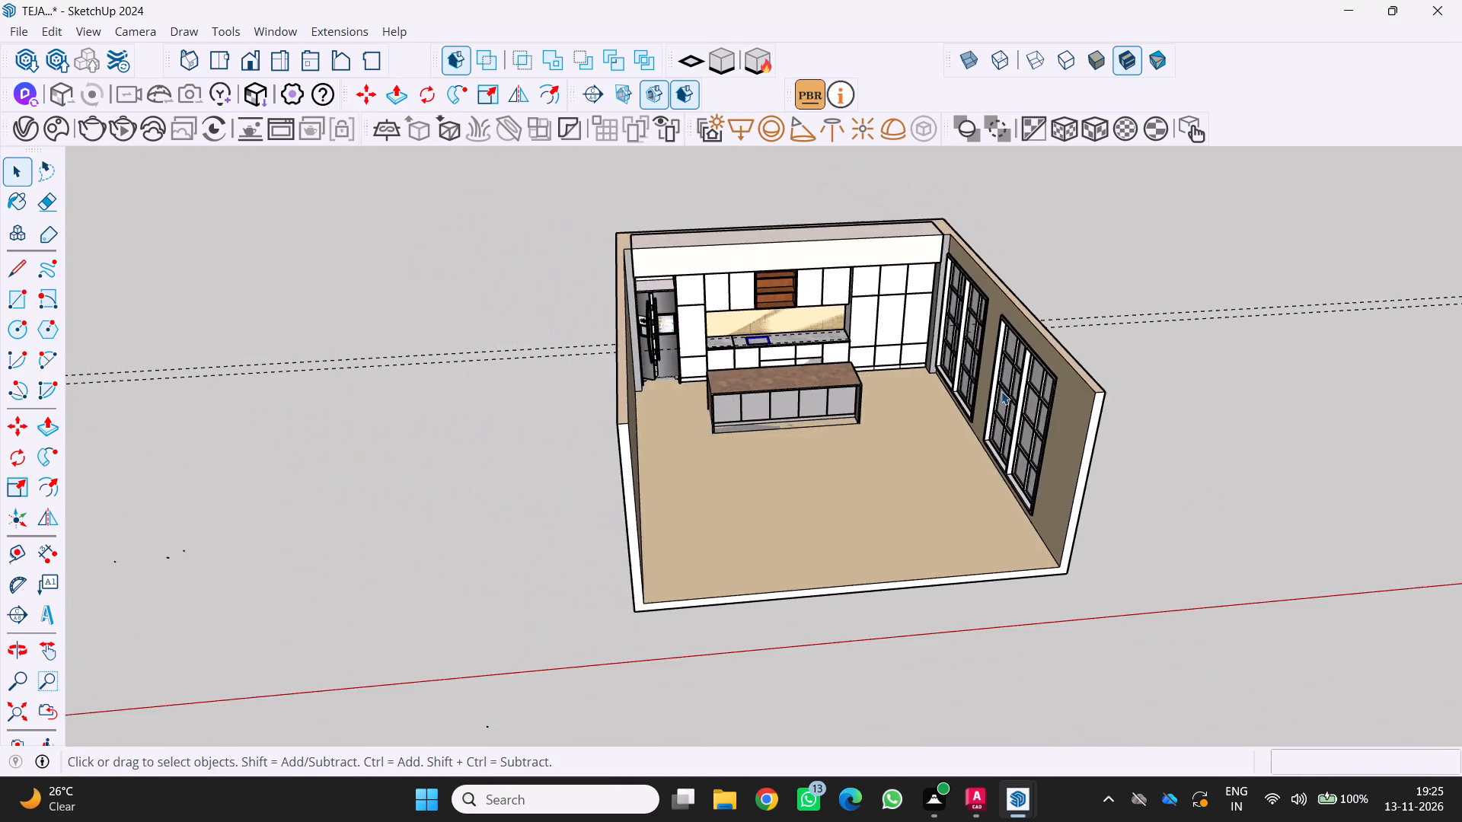
middle_drag(754, 363, 557, 311)
middle_click(557, 311)
scroll(733, 381, up, 2)
middle_drag(733, 381, 800, 394)
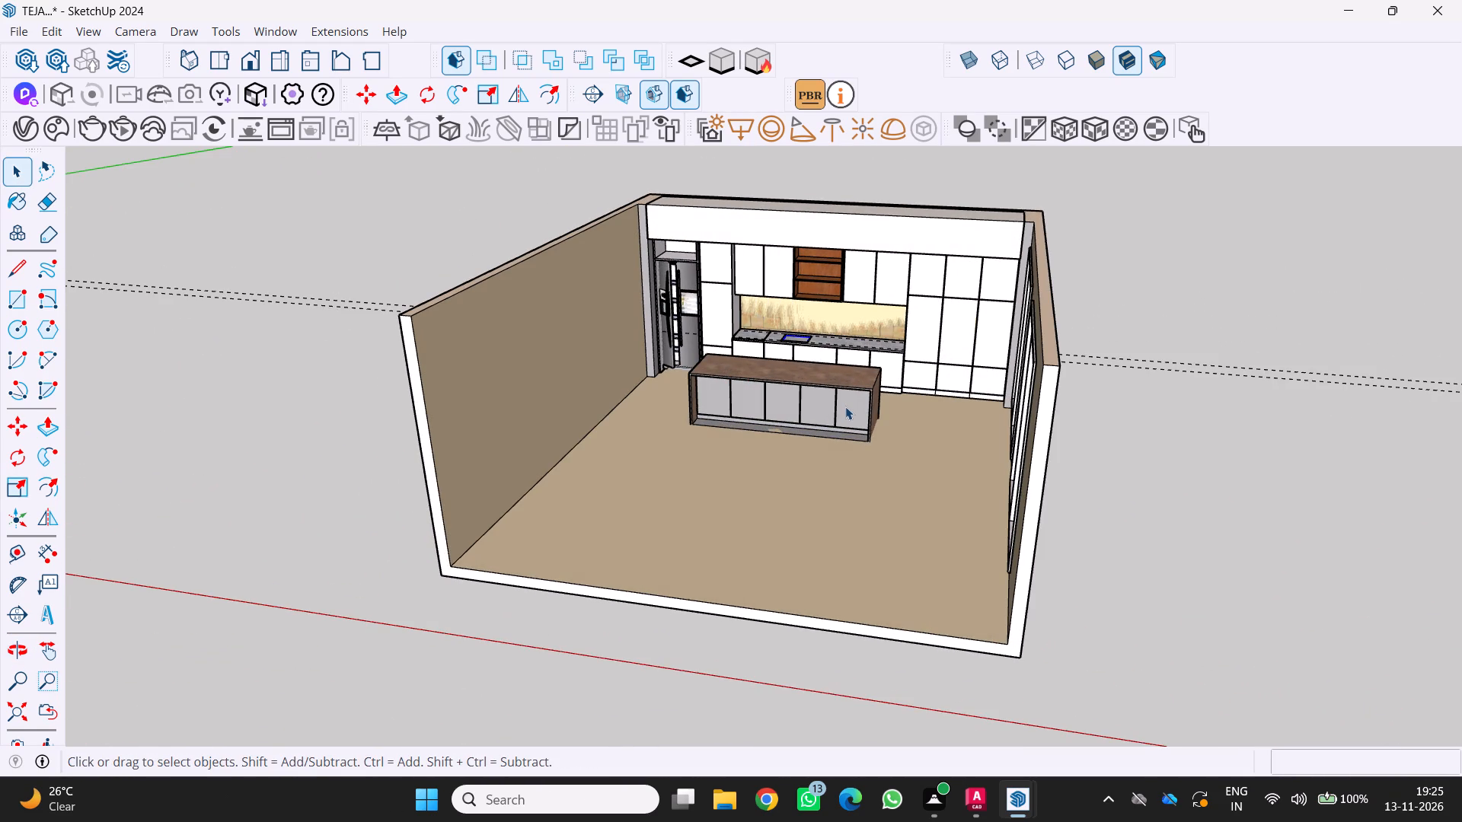
scroll(820, 457, down, 1)
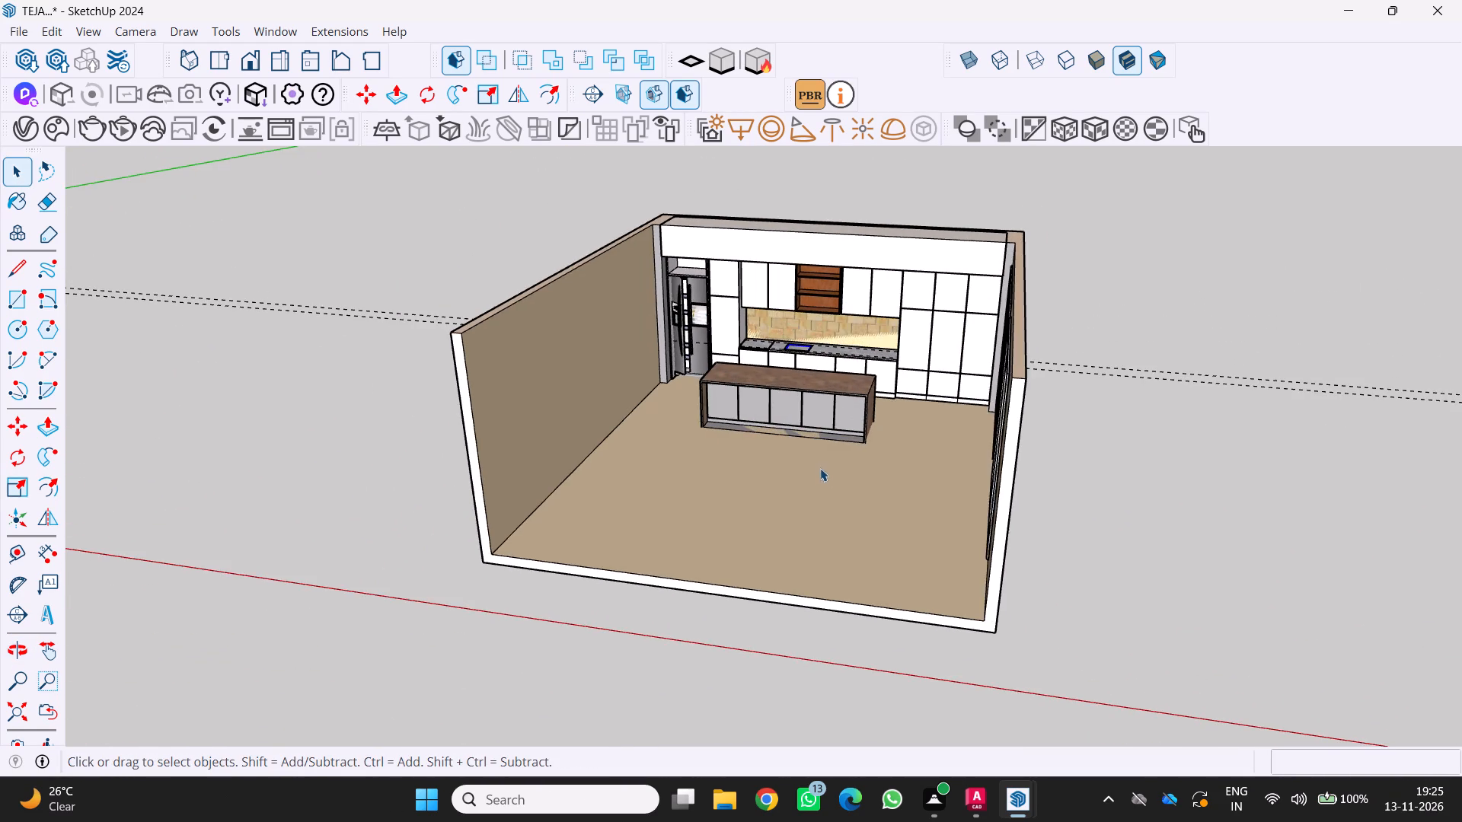
middle_drag(826, 474, 859, 503)
middle_click(859, 503)
middle_drag(763, 637, 752, 668)
scroll(794, 352, up, 4)
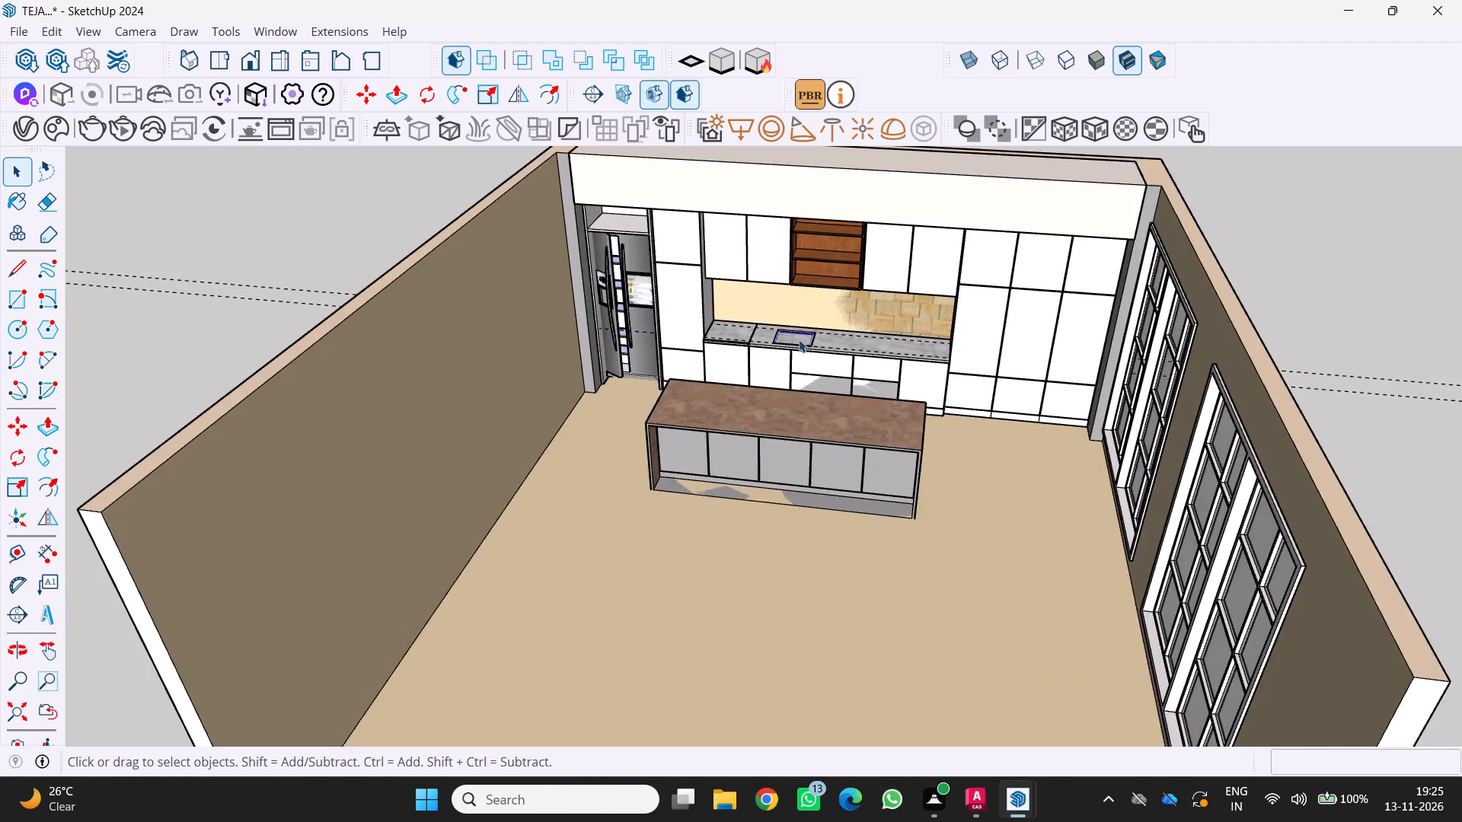
scroll(799, 339, up, 4)
middle_drag(790, 333, 791, 346)
scroll(790, 333, up, 1)
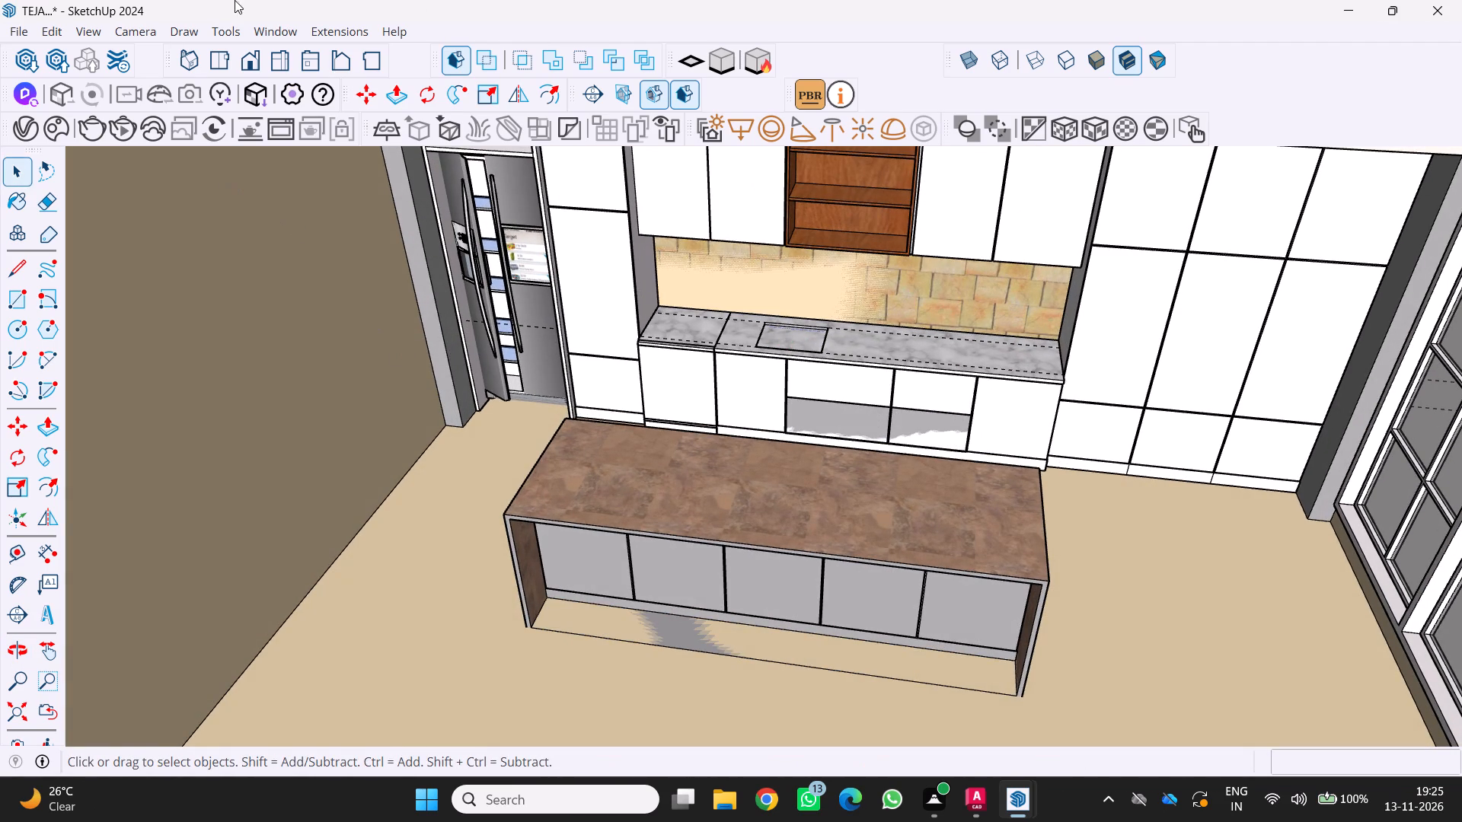
Search 3D Warehouse for sink models.
click(267, 29)
click(345, 180)
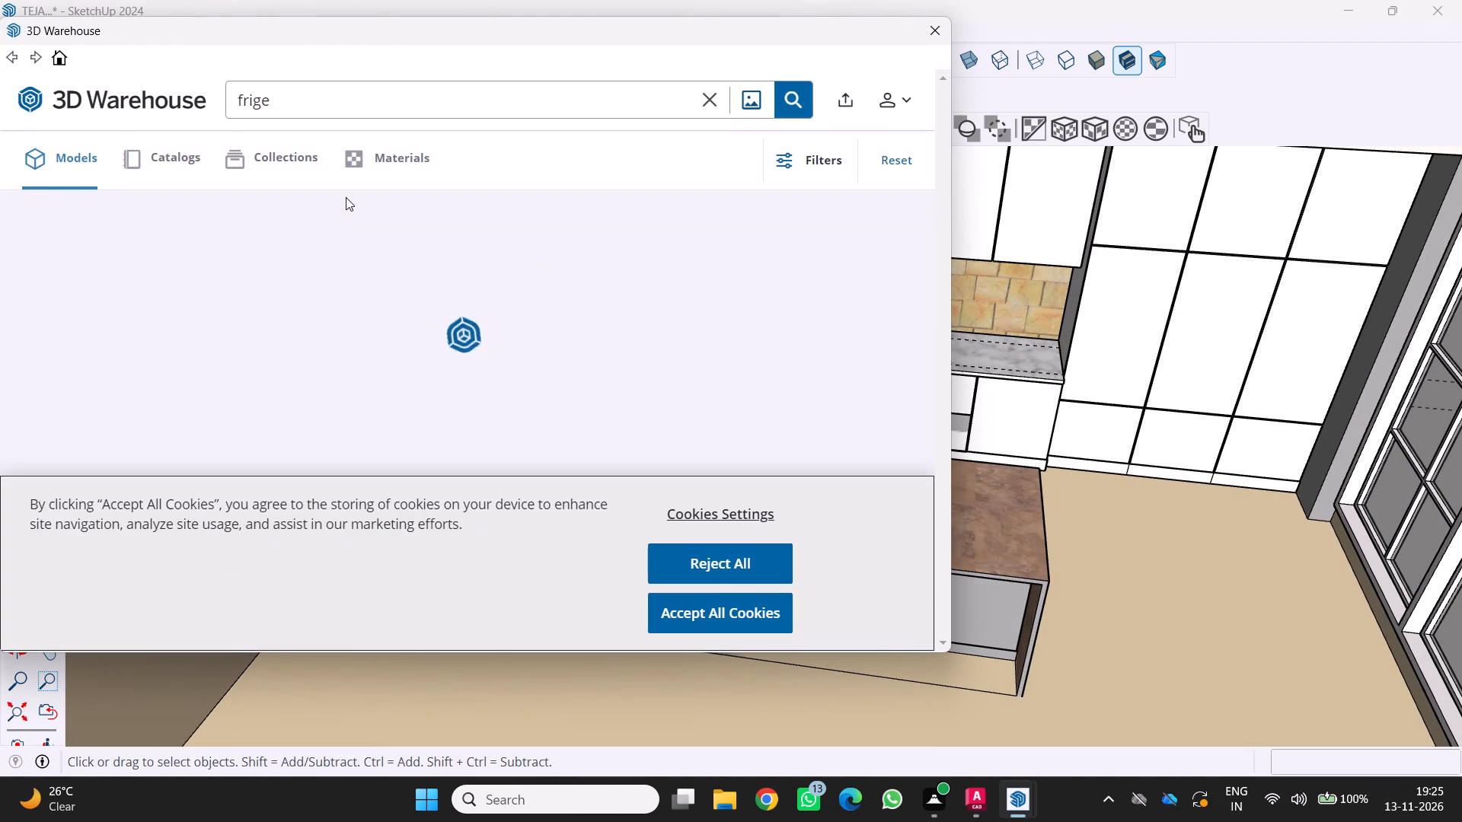
click(343, 106)
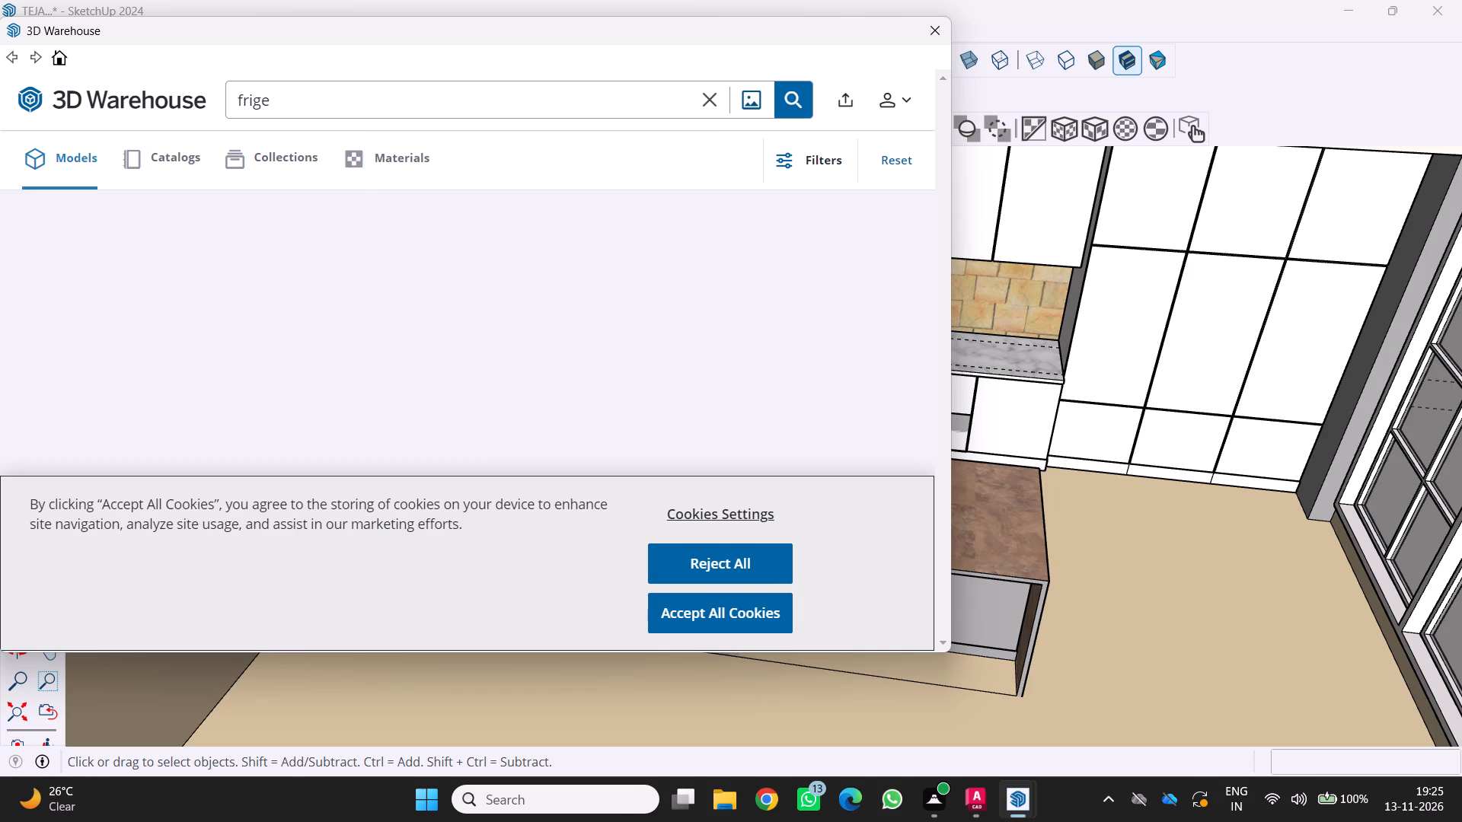
key(BackSpace)
key(BackSpace)
key(BackSpace)
key(BackSpace)
key(BackSpace)
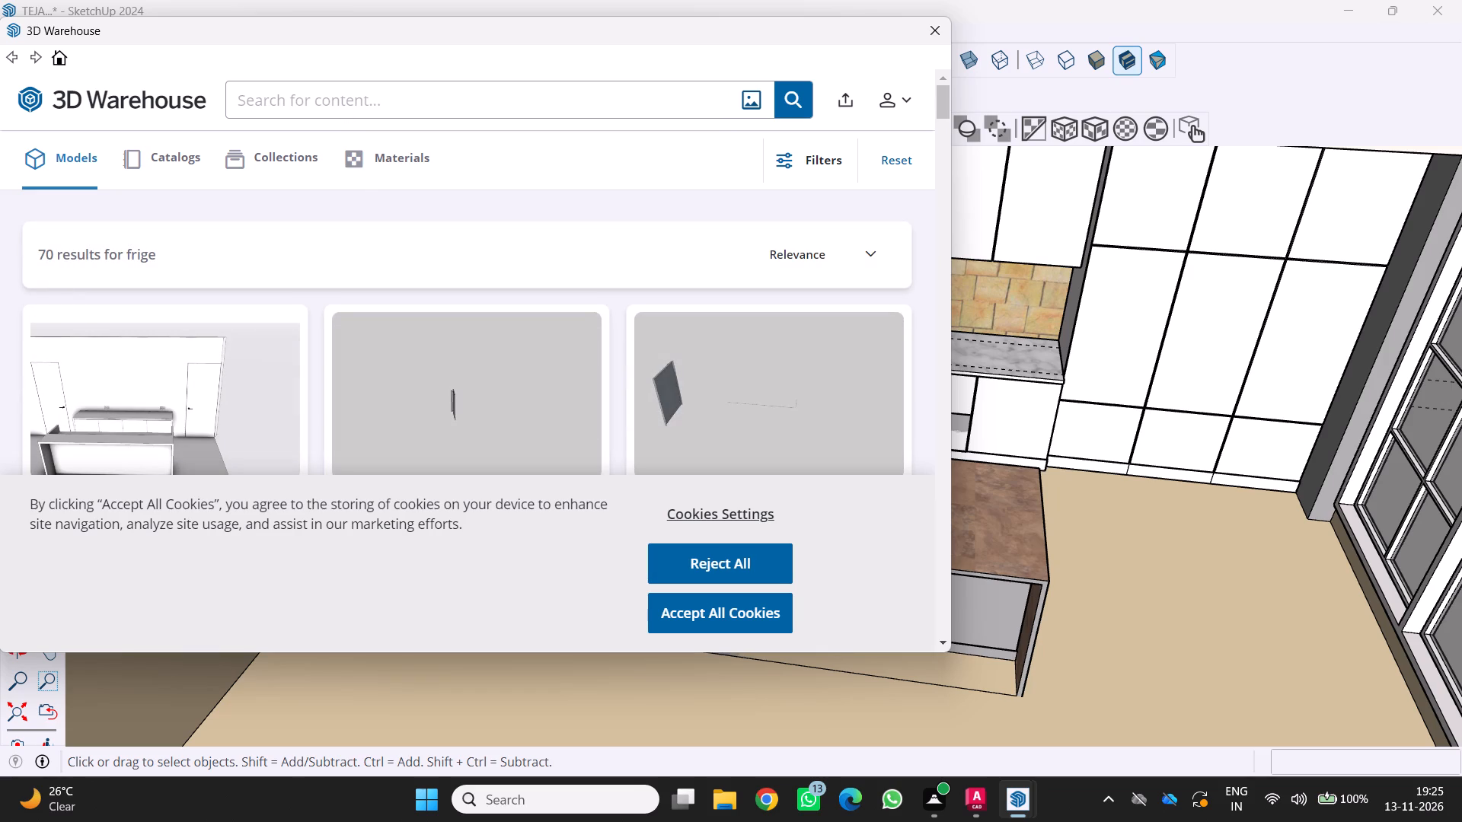
text(skin)
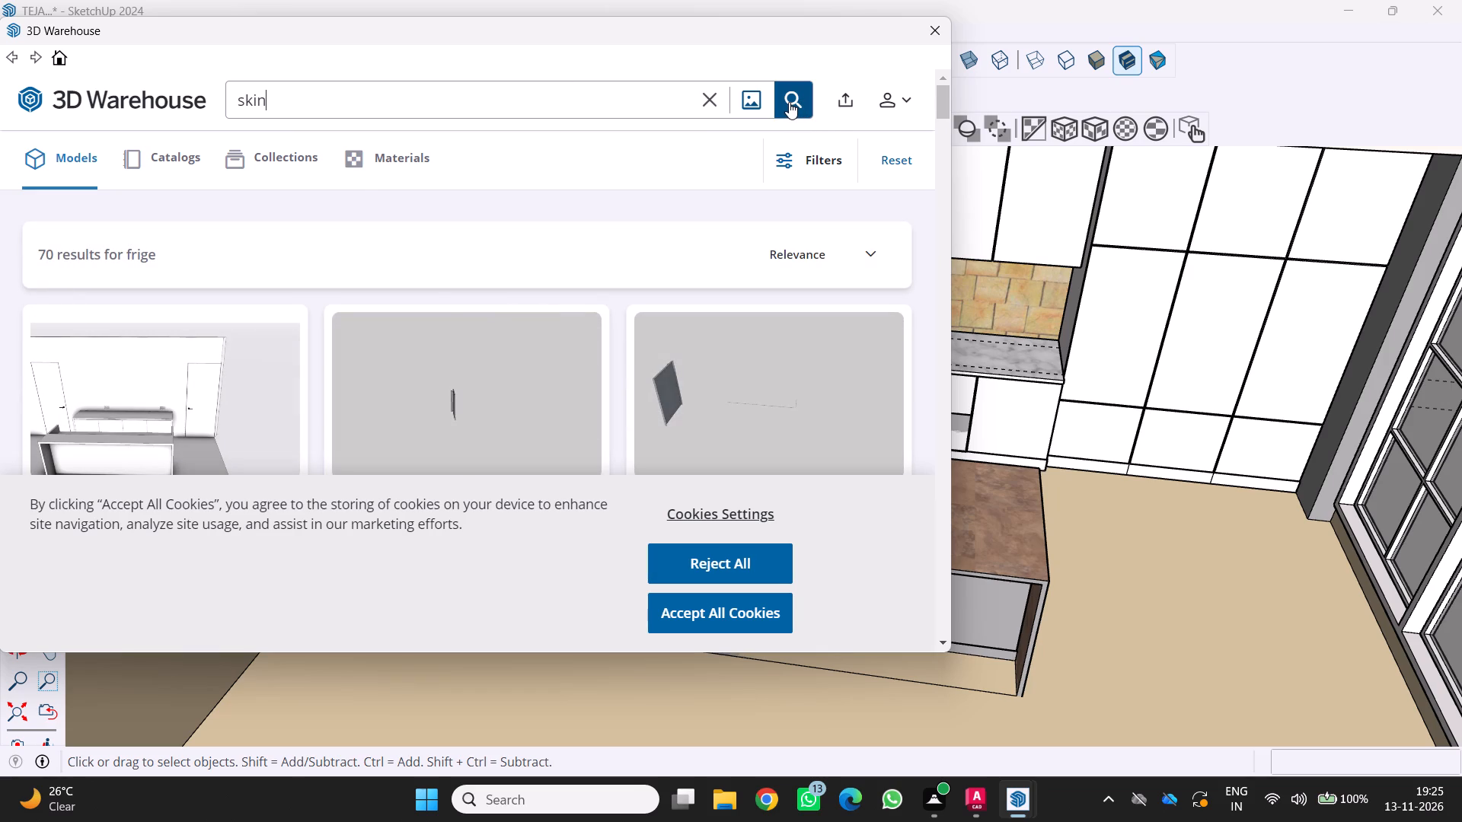
click(271, 108)
click(271, 108)
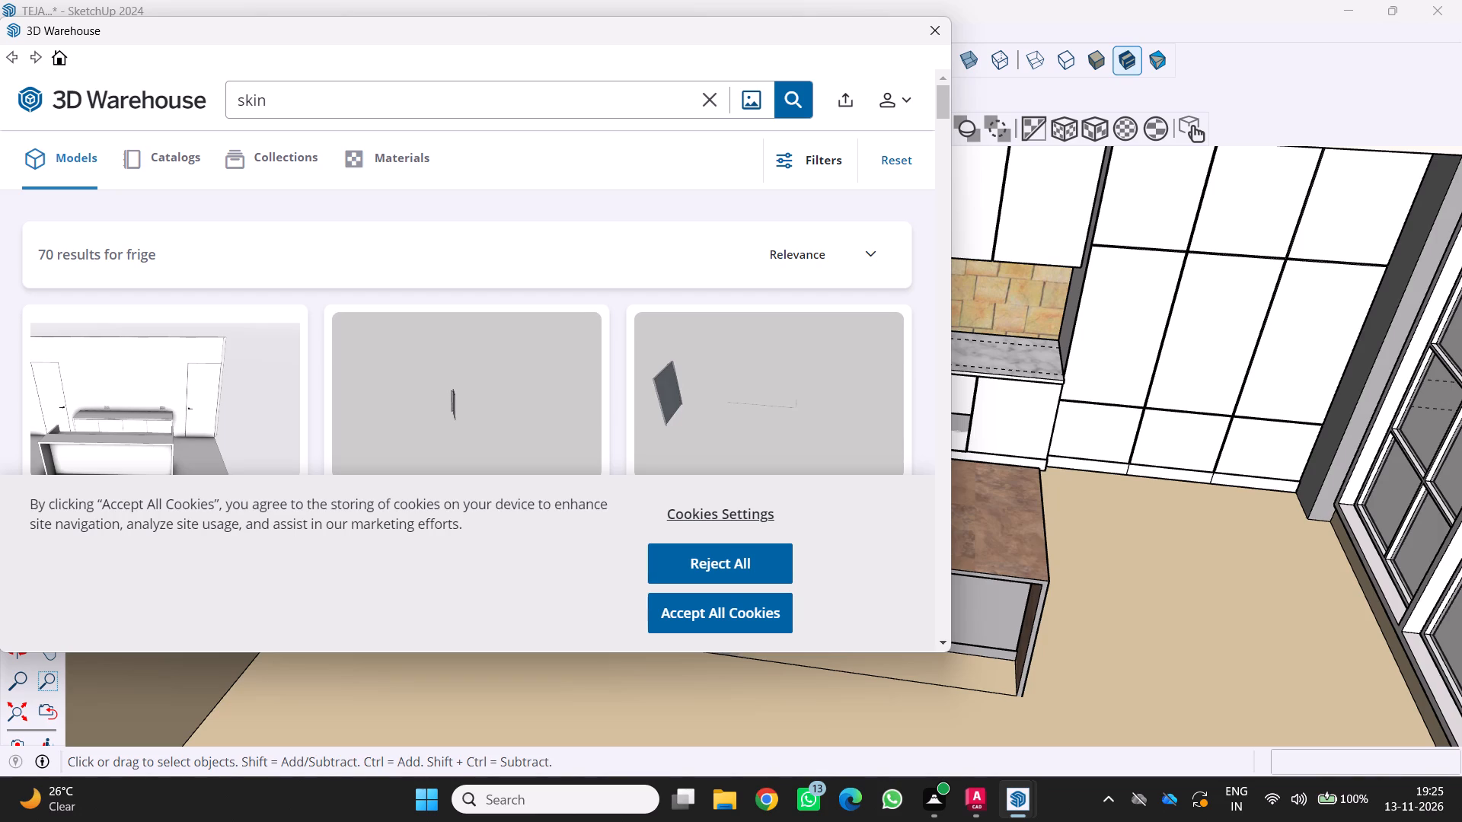
key(BackSpace)
key(BackSpace)
key(BackSpace)
text(ink)
click(794, 104)
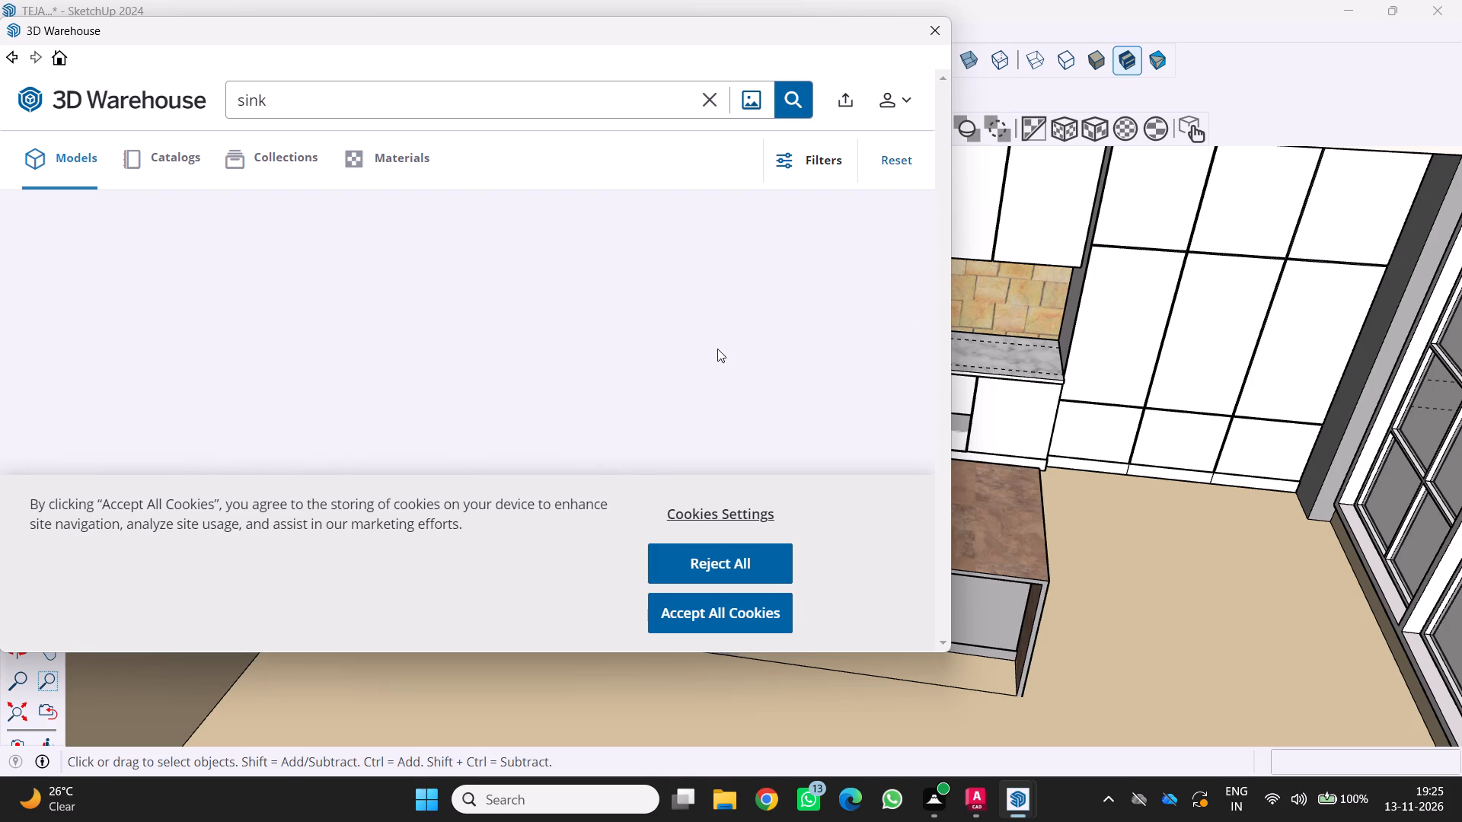
Browse the sink models for one that suits the kitchen countertop.
scroll(693, 365, down, 4)
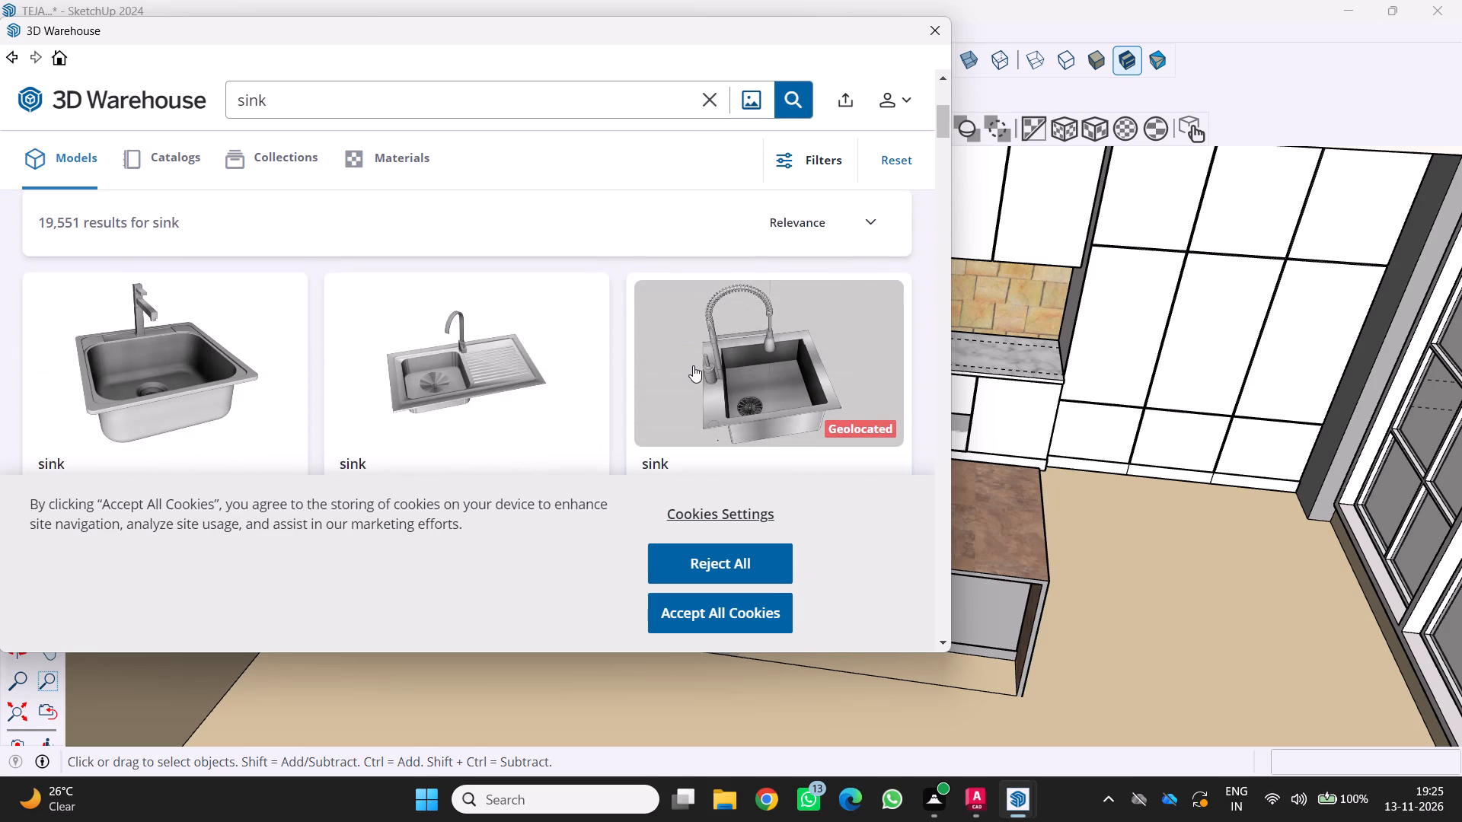
scroll(694, 365, down, 5)
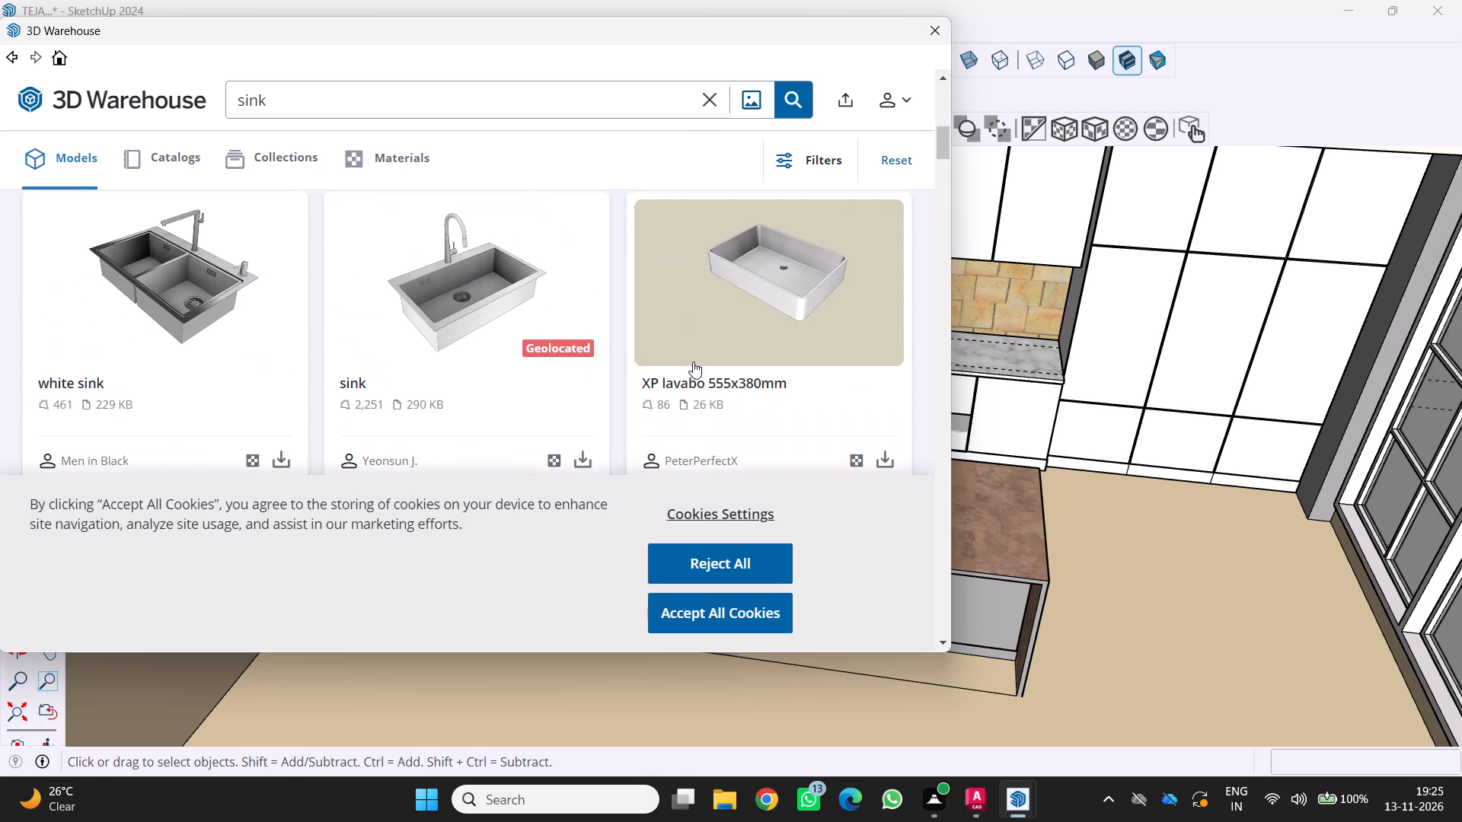
scroll(693, 362, down, 10)
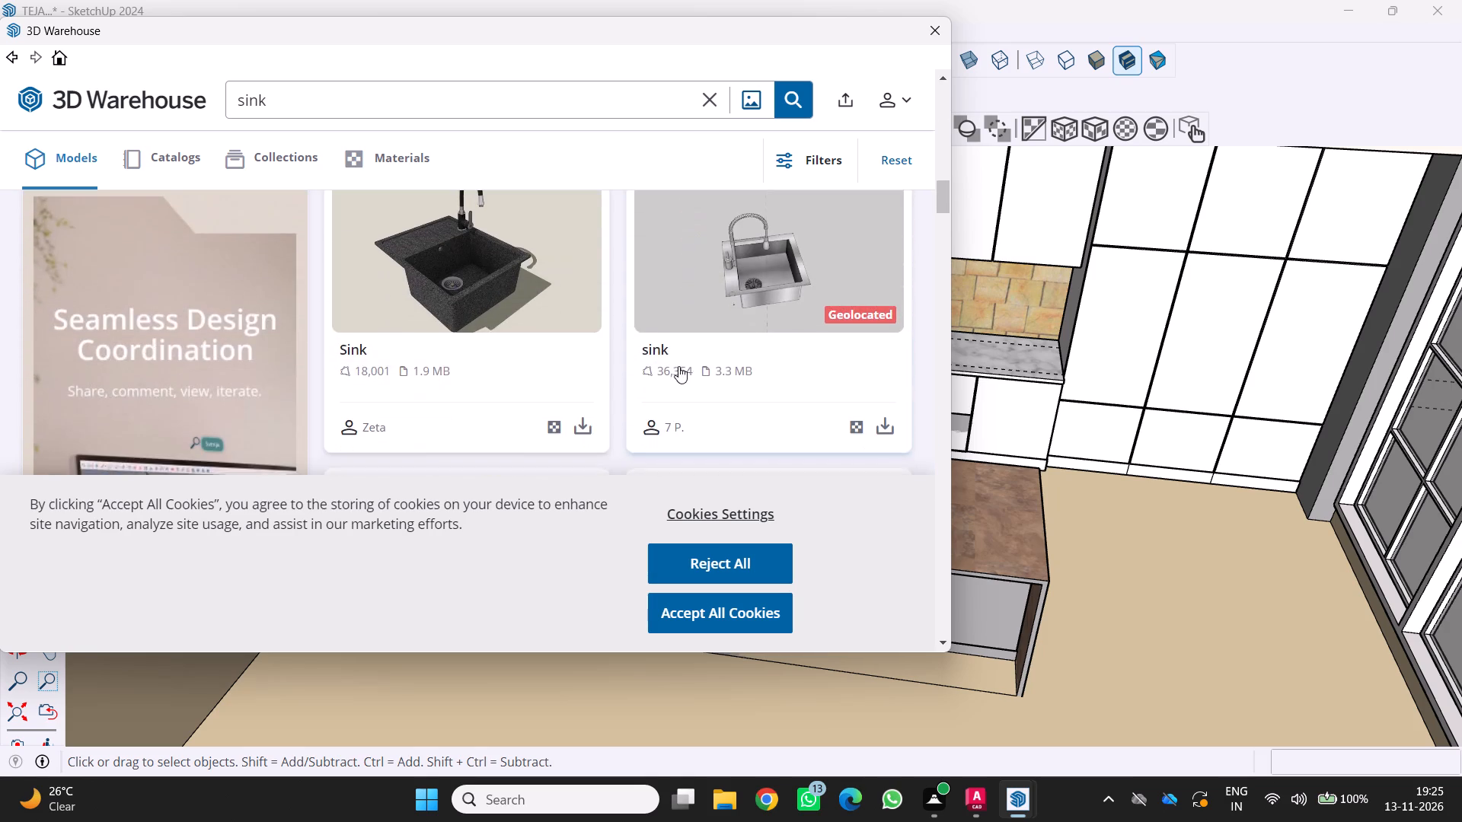
scroll(678, 366, down, 6)
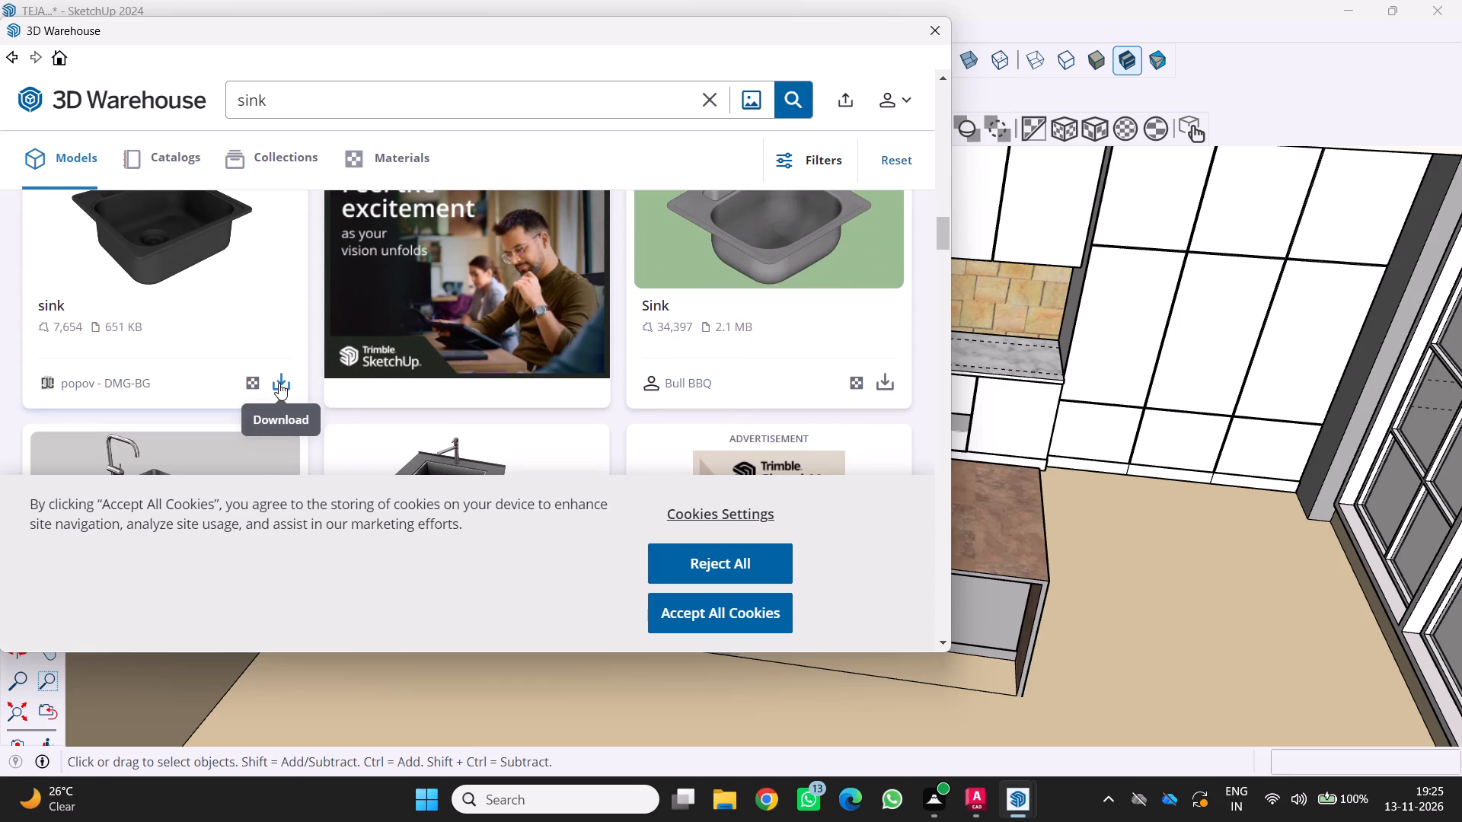
scroll(298, 383, down, 6)
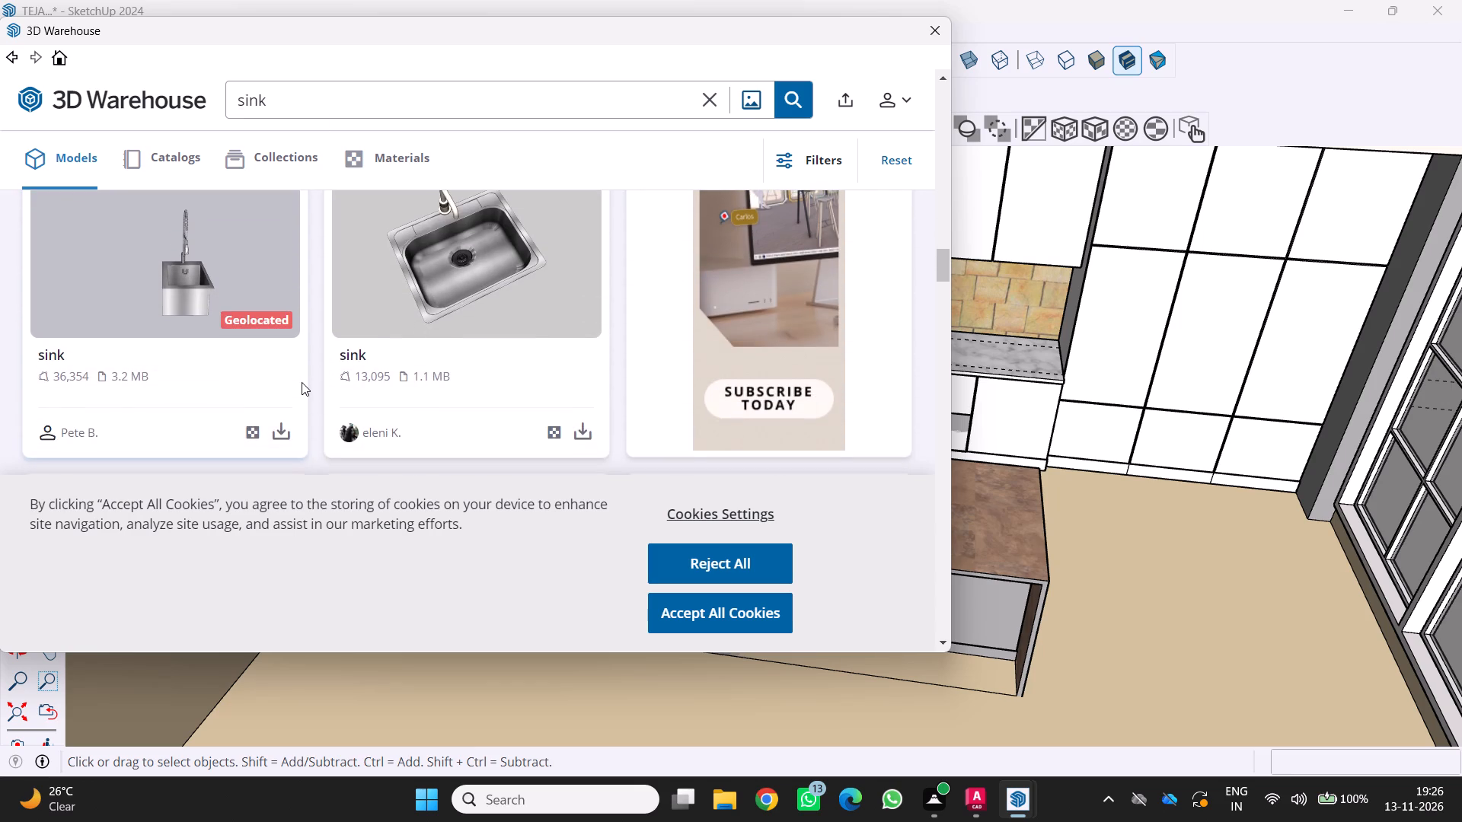
scroll(302, 382, down, 4)
scroll(395, 349, up, 4)
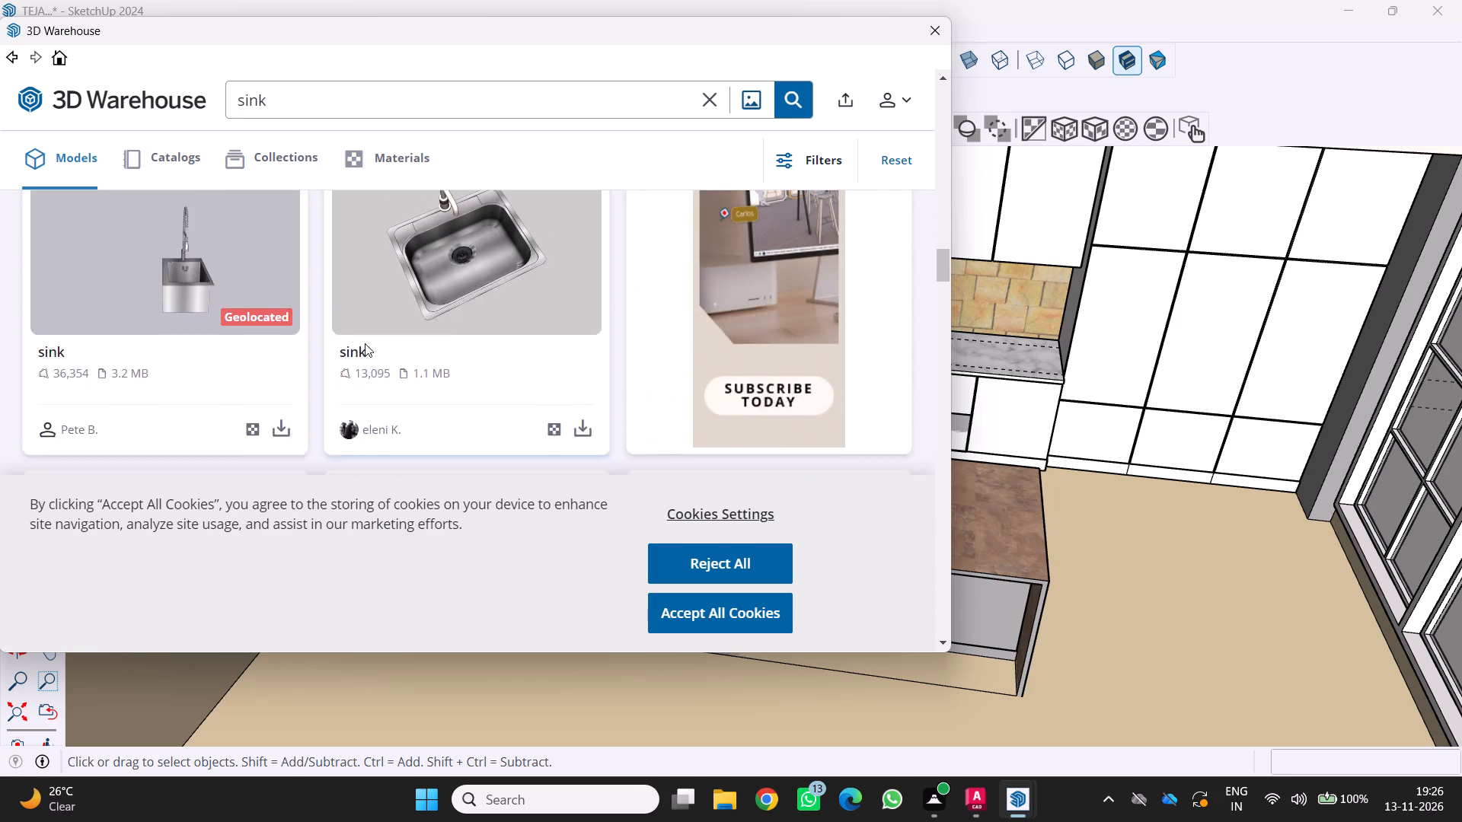
scroll(352, 346, up, 5)
scroll(254, 362, up, 4)
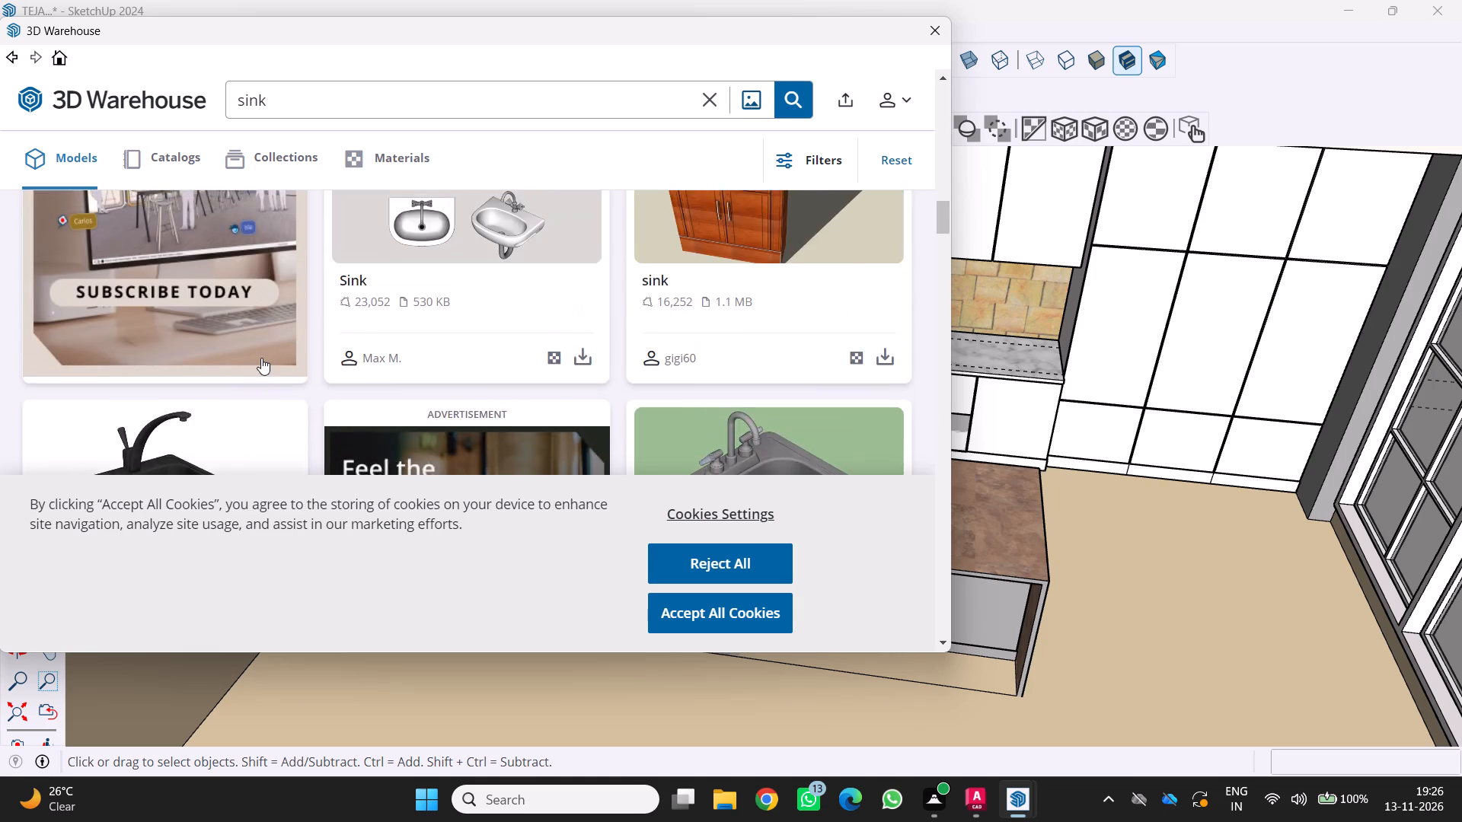
scroll(261, 358, up, 7)
scroll(387, 291, up, 7)
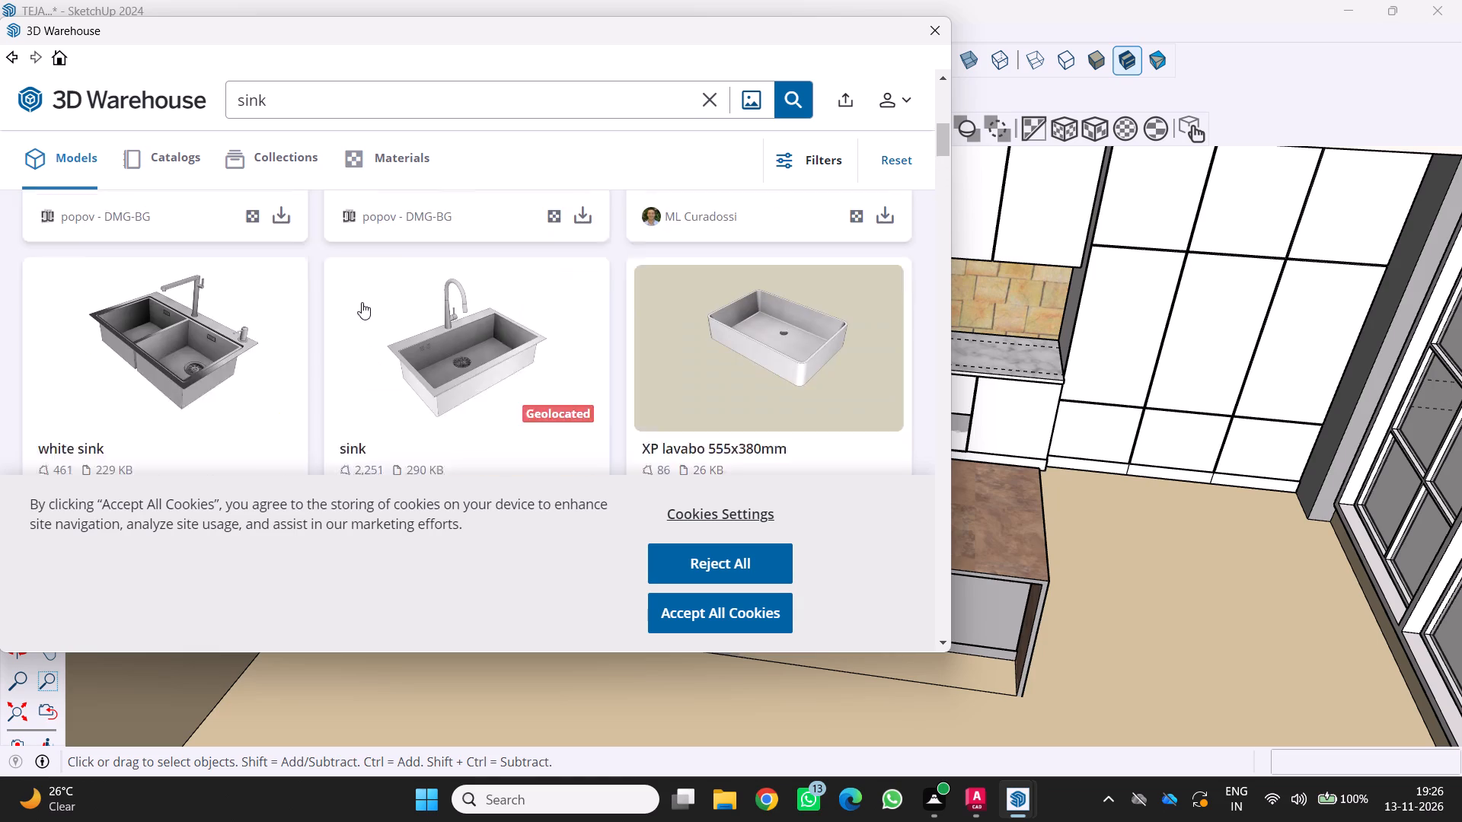
scroll(362, 302, up, 6)
scroll(358, 312, down, 3)
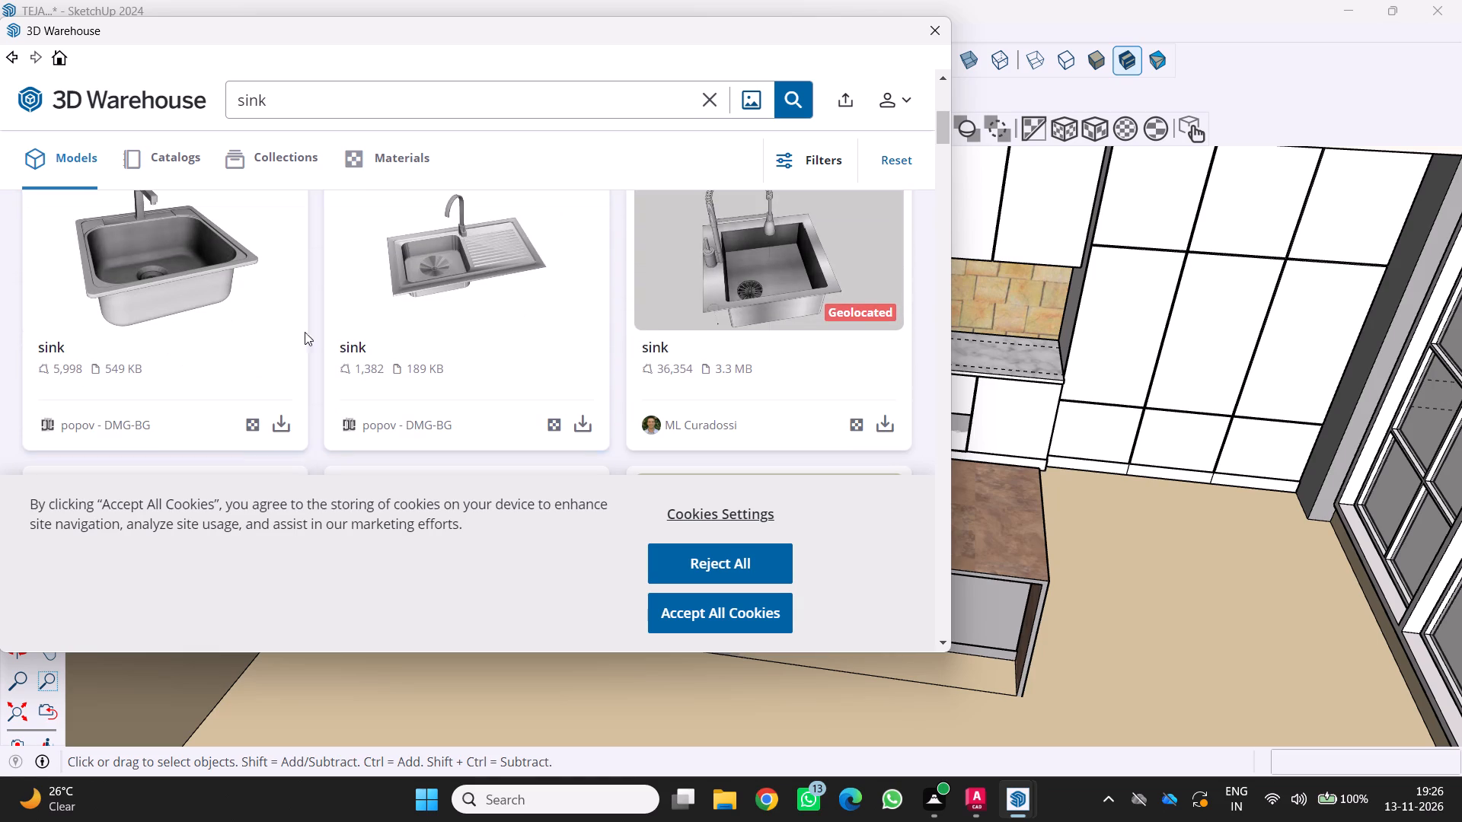
Load the 549 KB single-bowl sink with faucet directly into the model and place it outside the room, beyond the windowed wall.
click(291, 422)
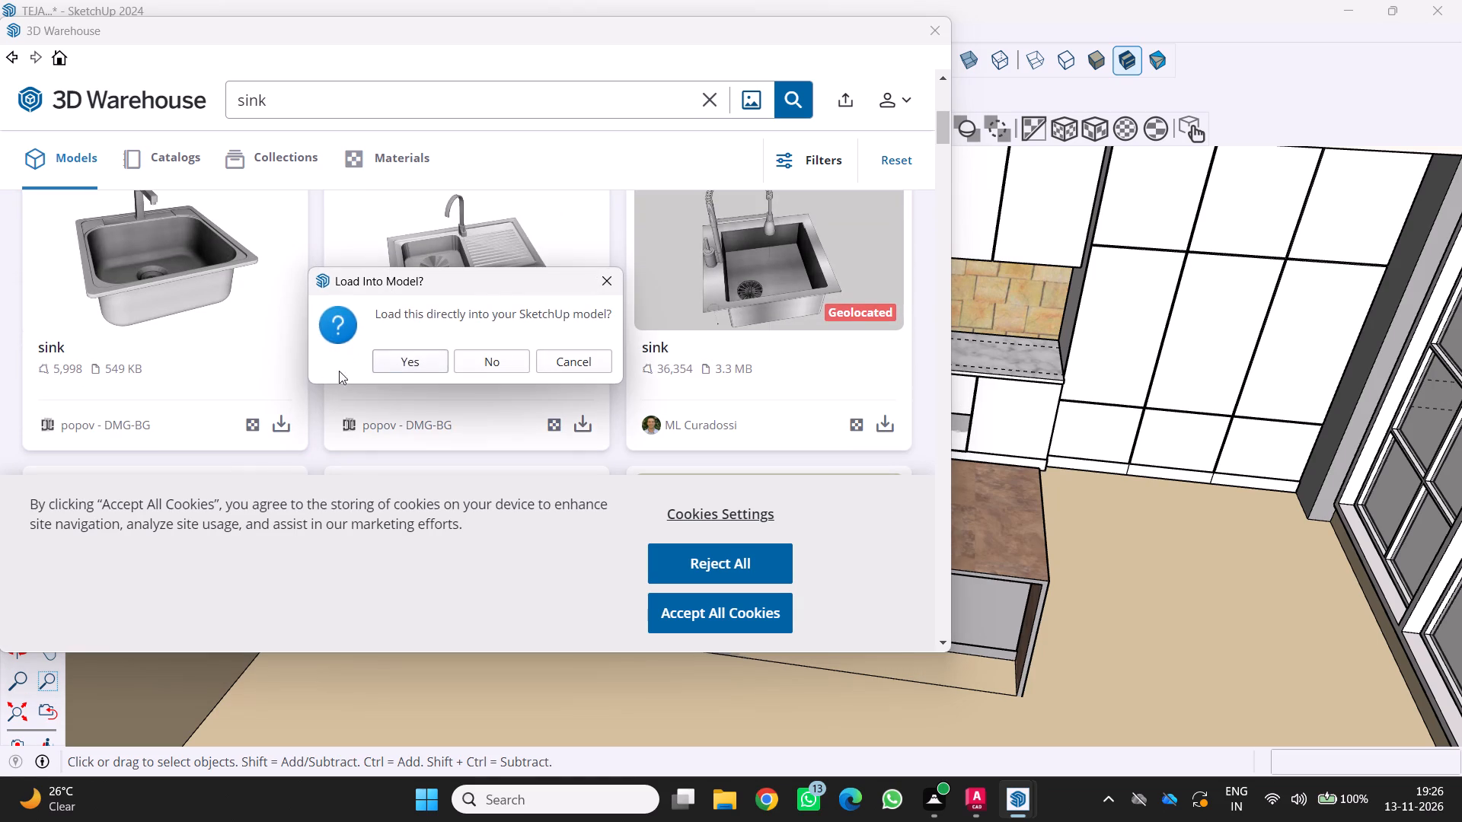
click(409, 358)
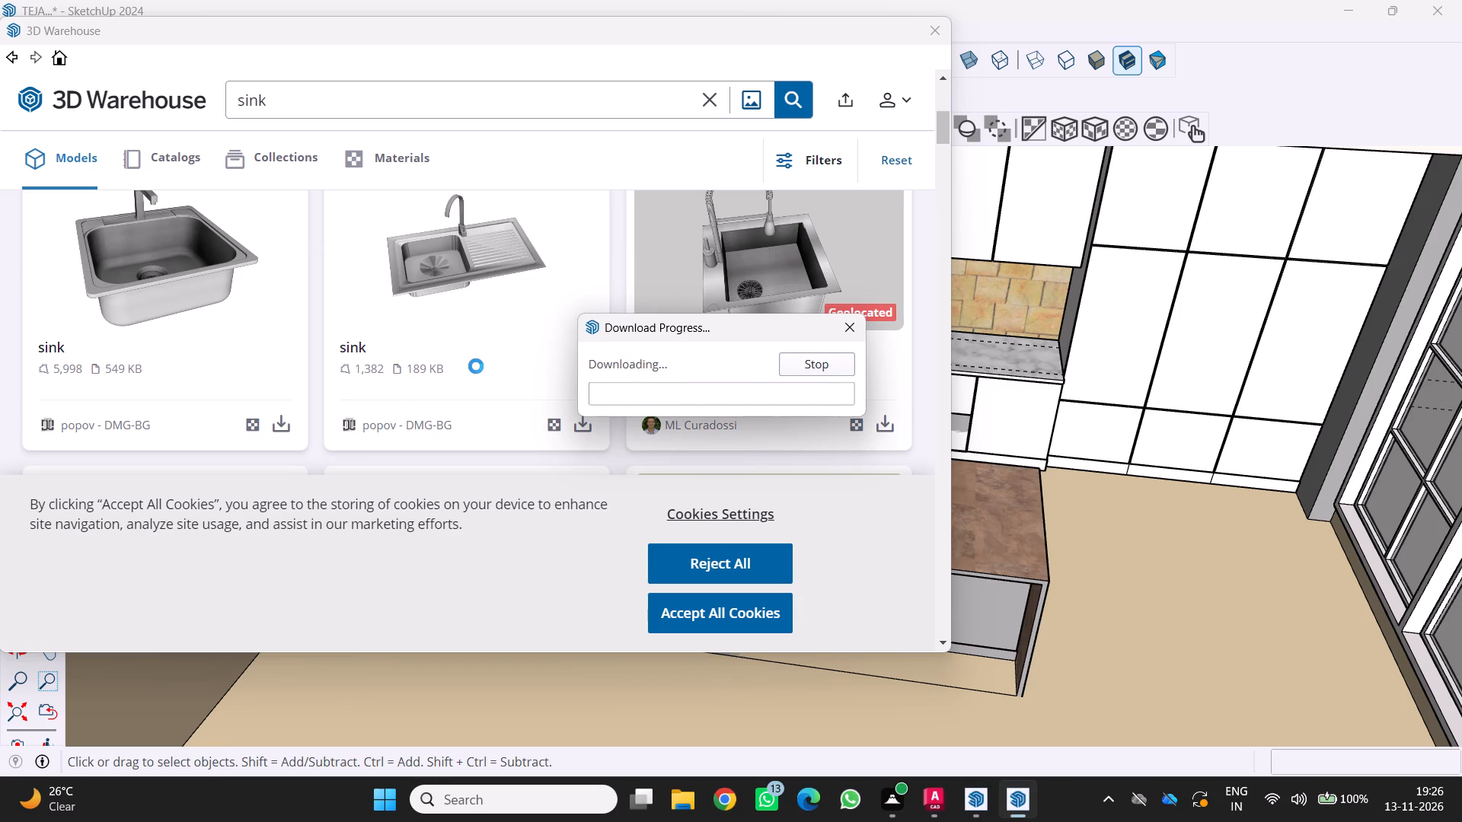
scroll(768, 371, up, 1)
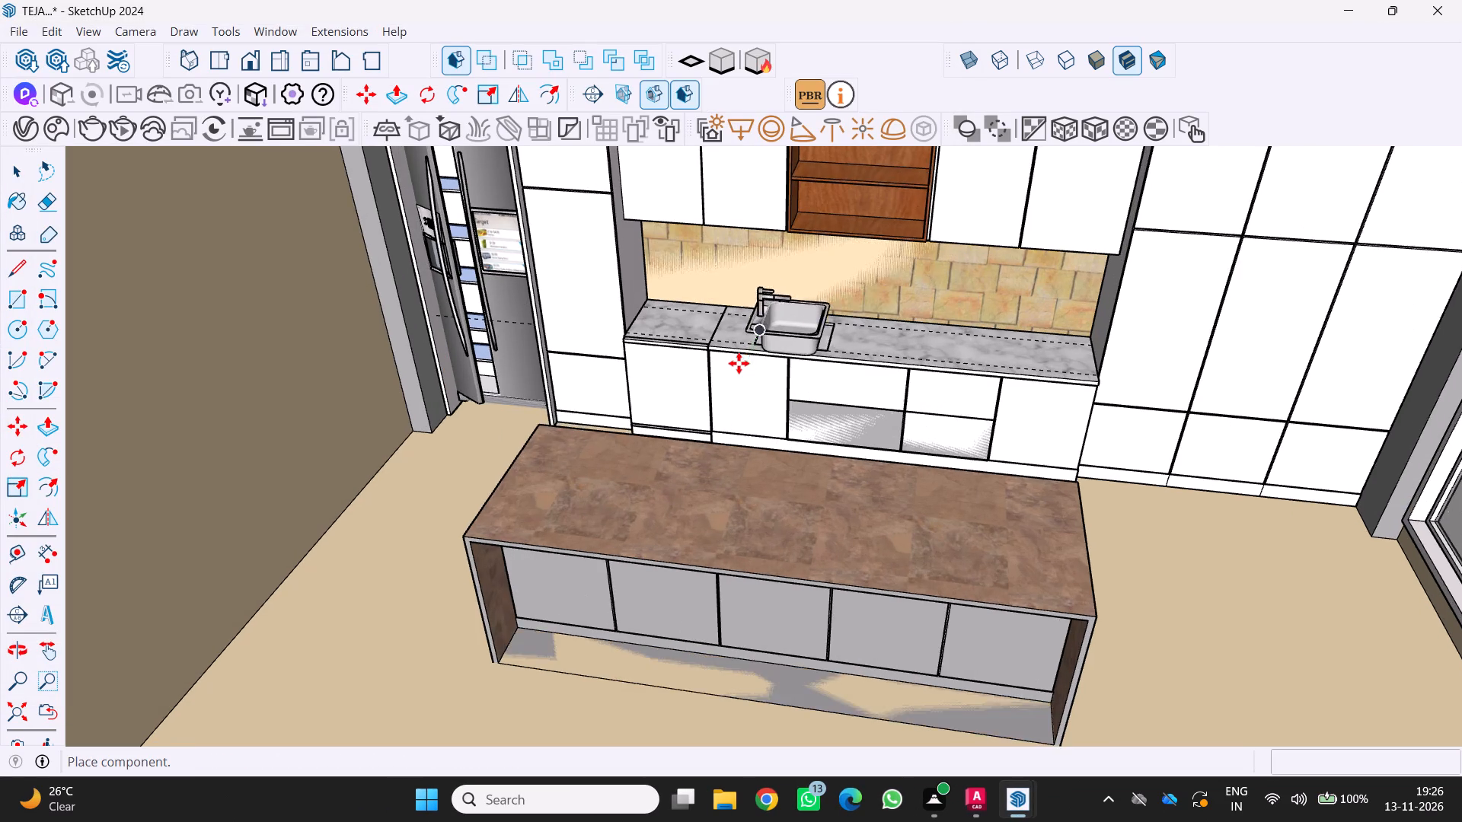
scroll(739, 363, up, 3)
scroll(739, 340, down, 16)
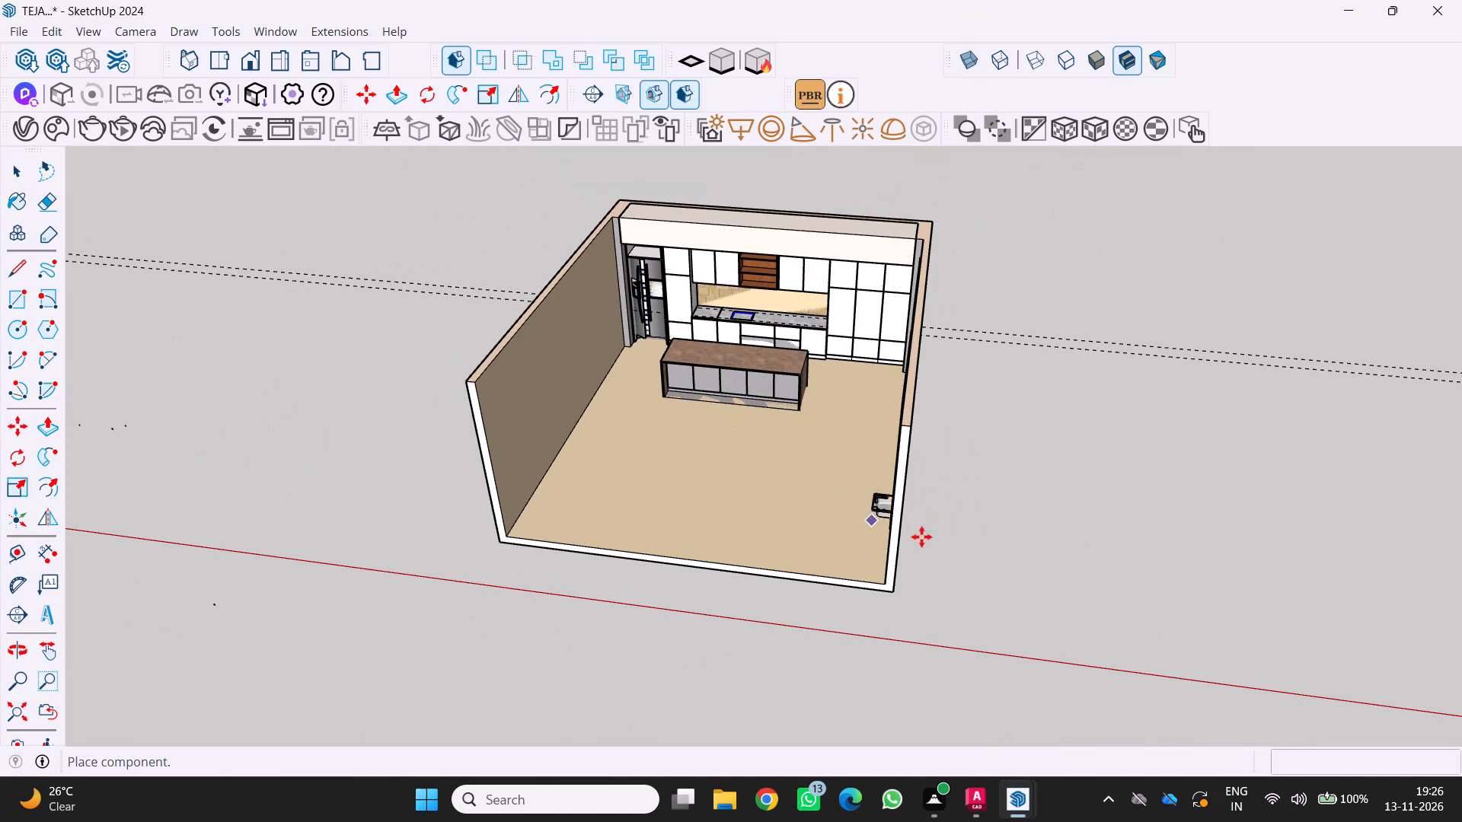
click(1007, 568)
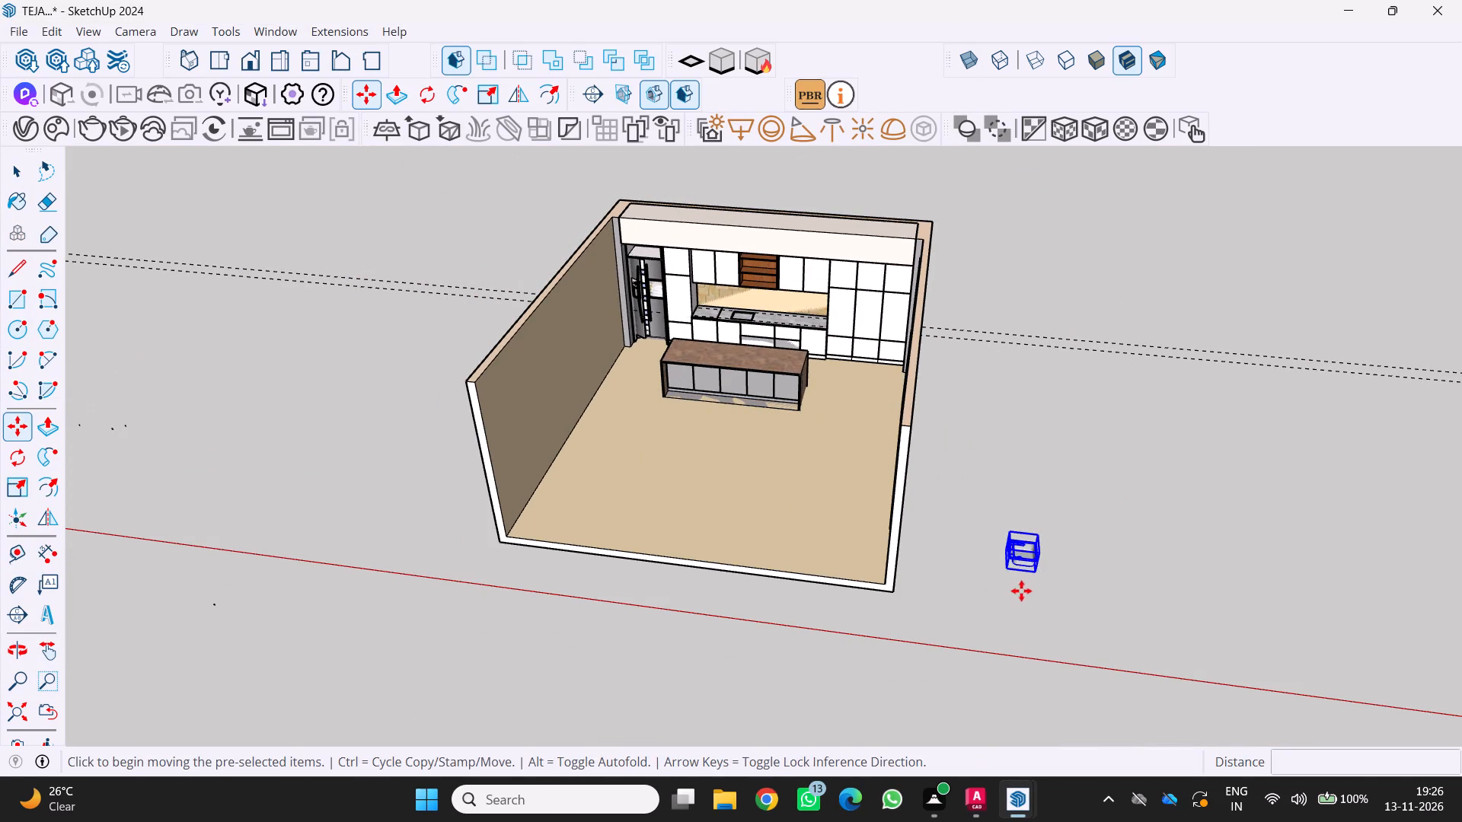
Examine the placed sink up close outside the windowed wall.
middle_drag(1013, 593, 918, 600)
middle_click(915, 599)
scroll(930, 619, up, 7)
middle_drag(971, 607, 854, 595)
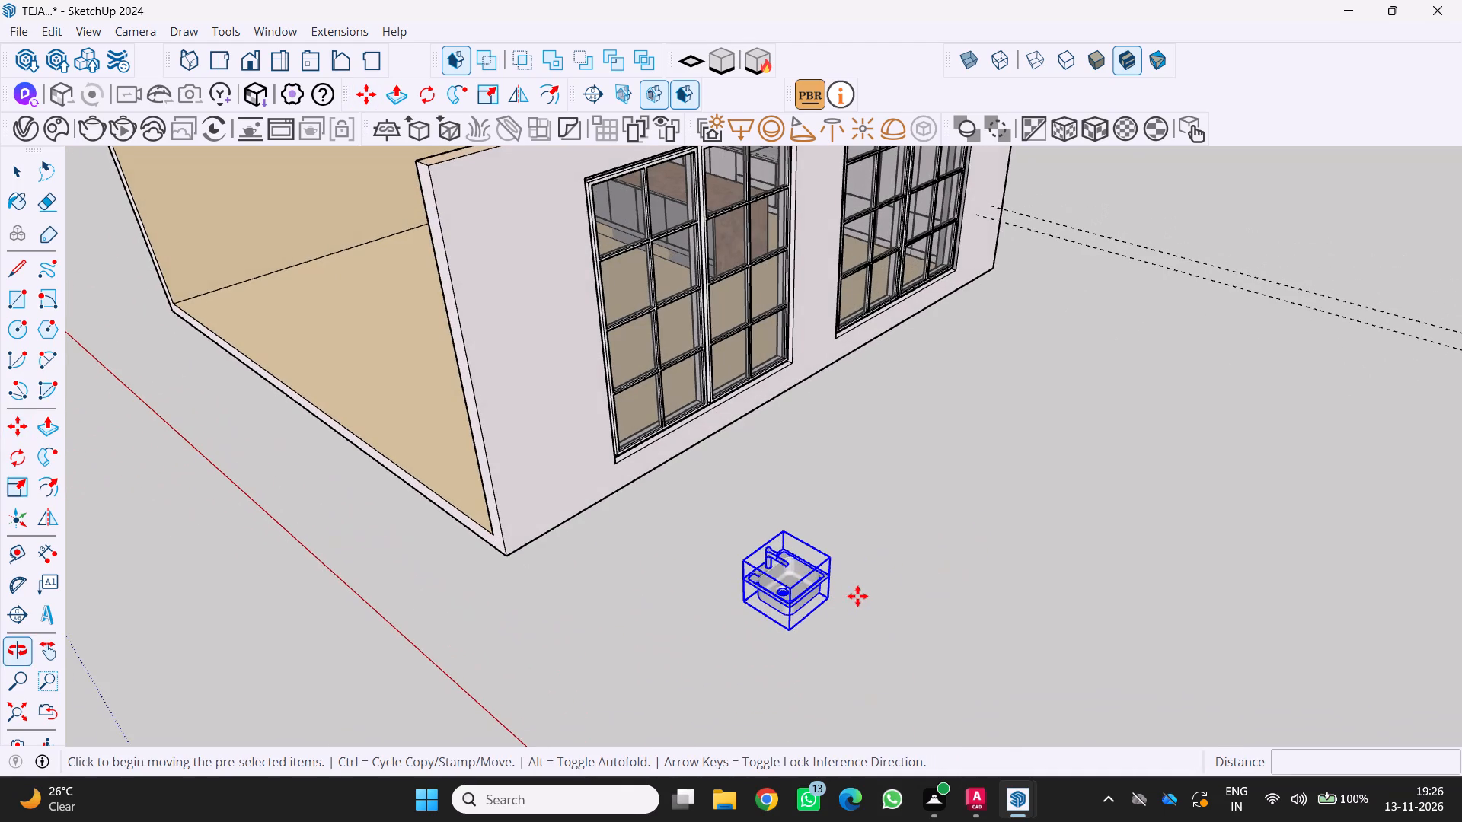
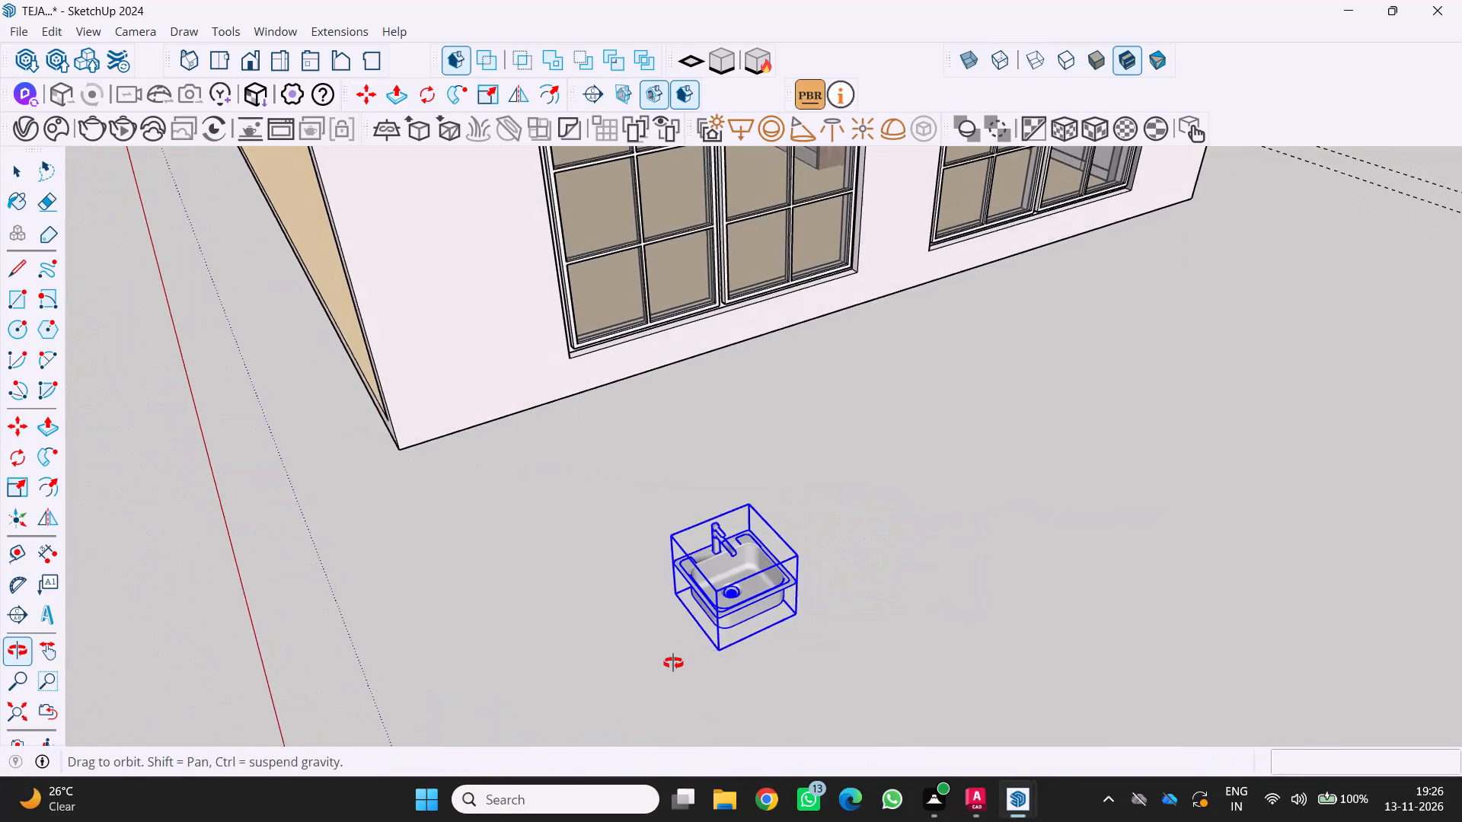
Rotate the sink 90 degrees about the vertical axis at its bottom corner.
scroll(710, 642, up, 1)
middle_drag(710, 642, 560, 682)
scroll(669, 652, up, 1)
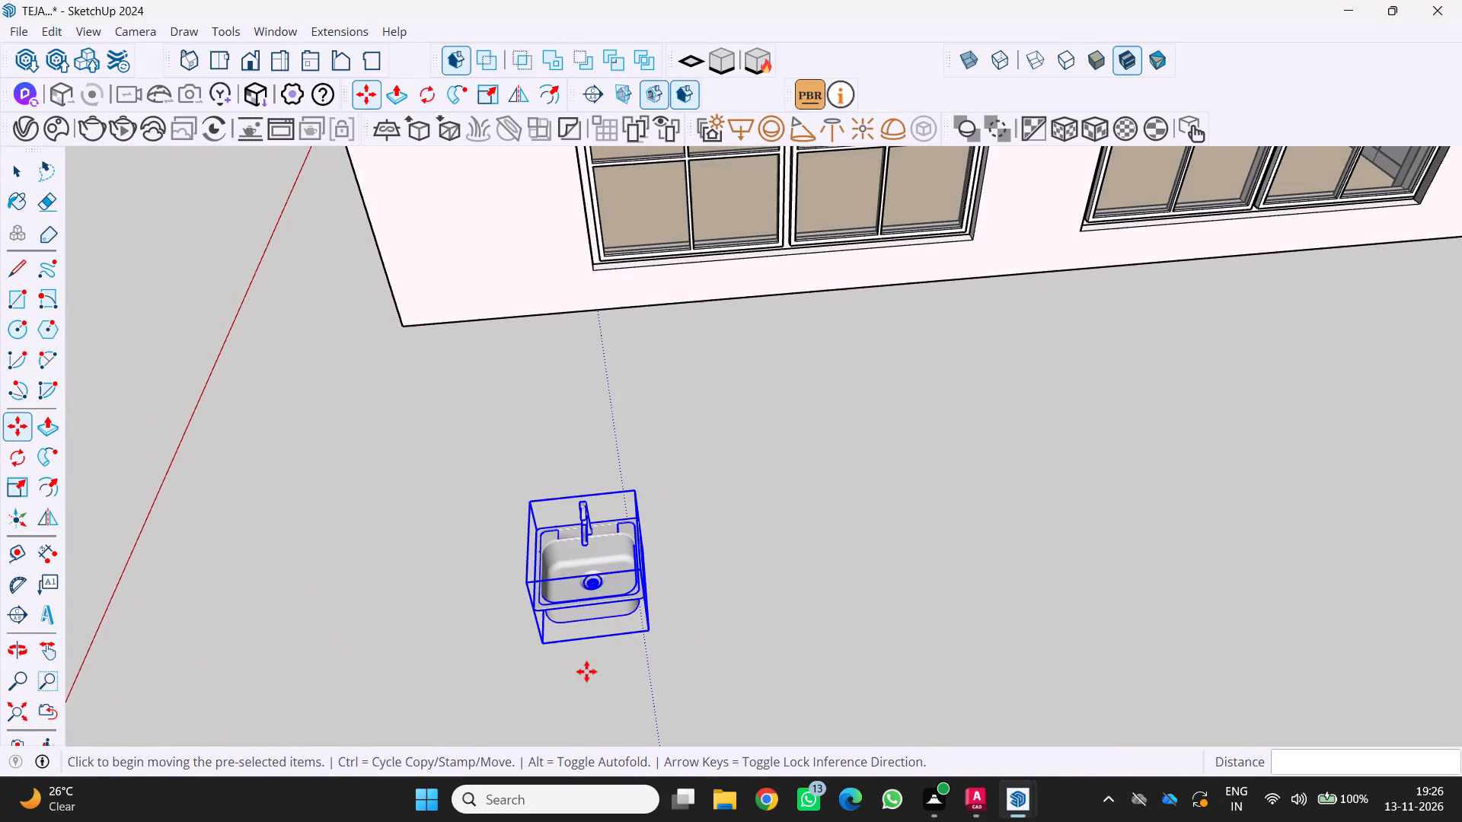
key(q)
middle_drag(687, 649, 592, 680)
scroll(592, 680, up, 1)
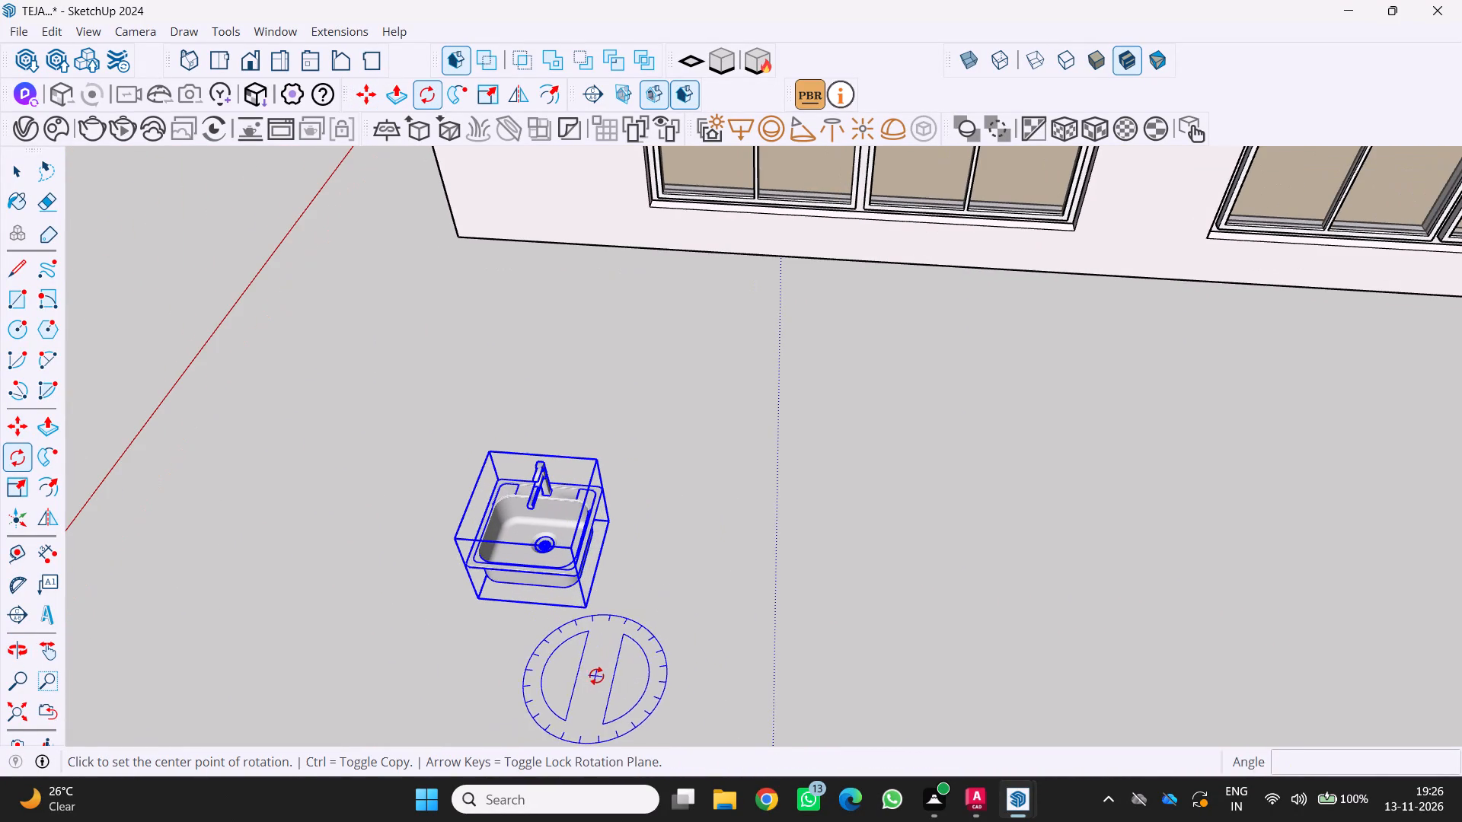
key(Up)
scroll(587, 609, up, 2)
click(586, 607)
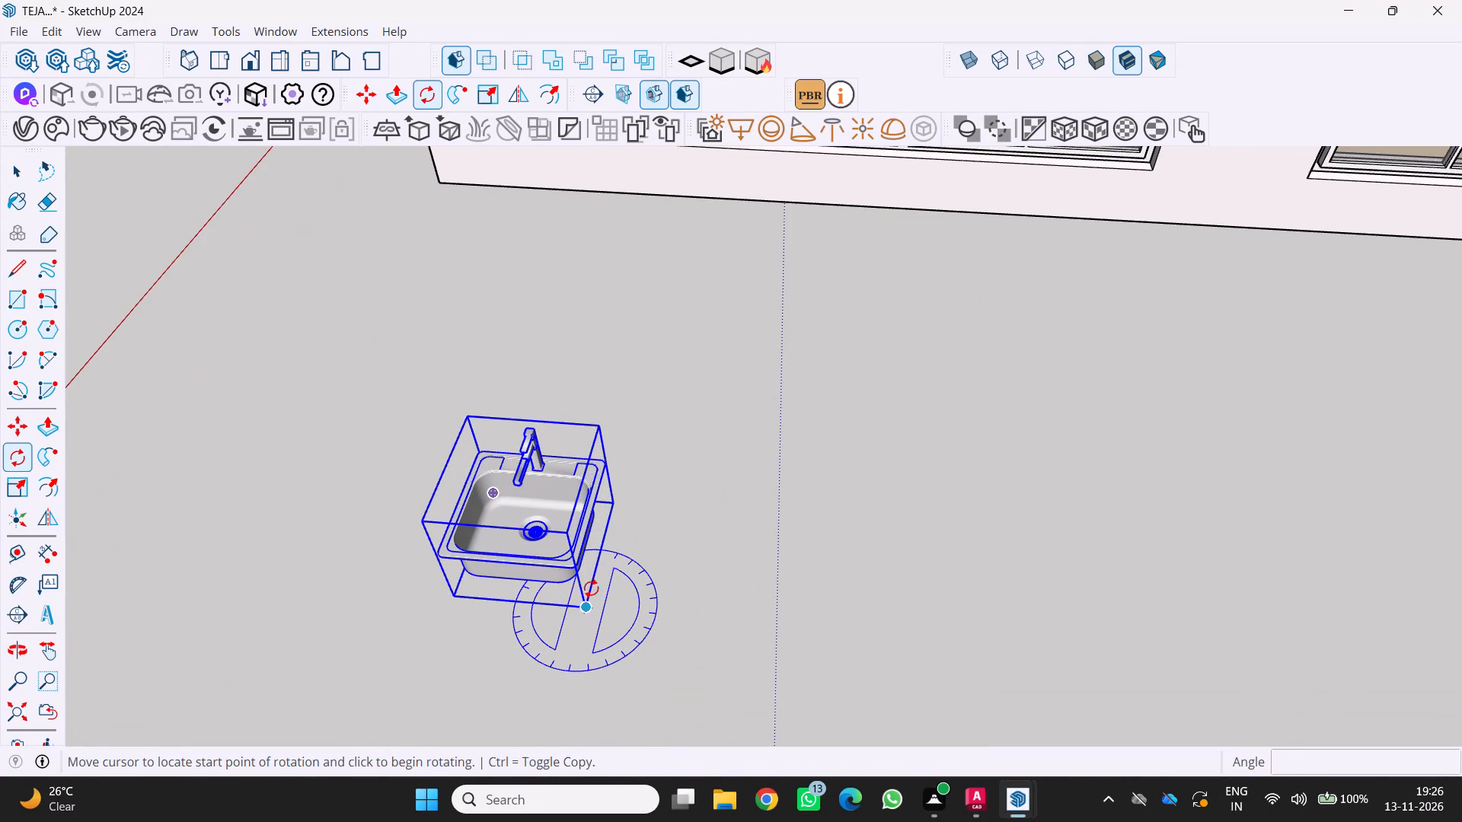
click(615, 503)
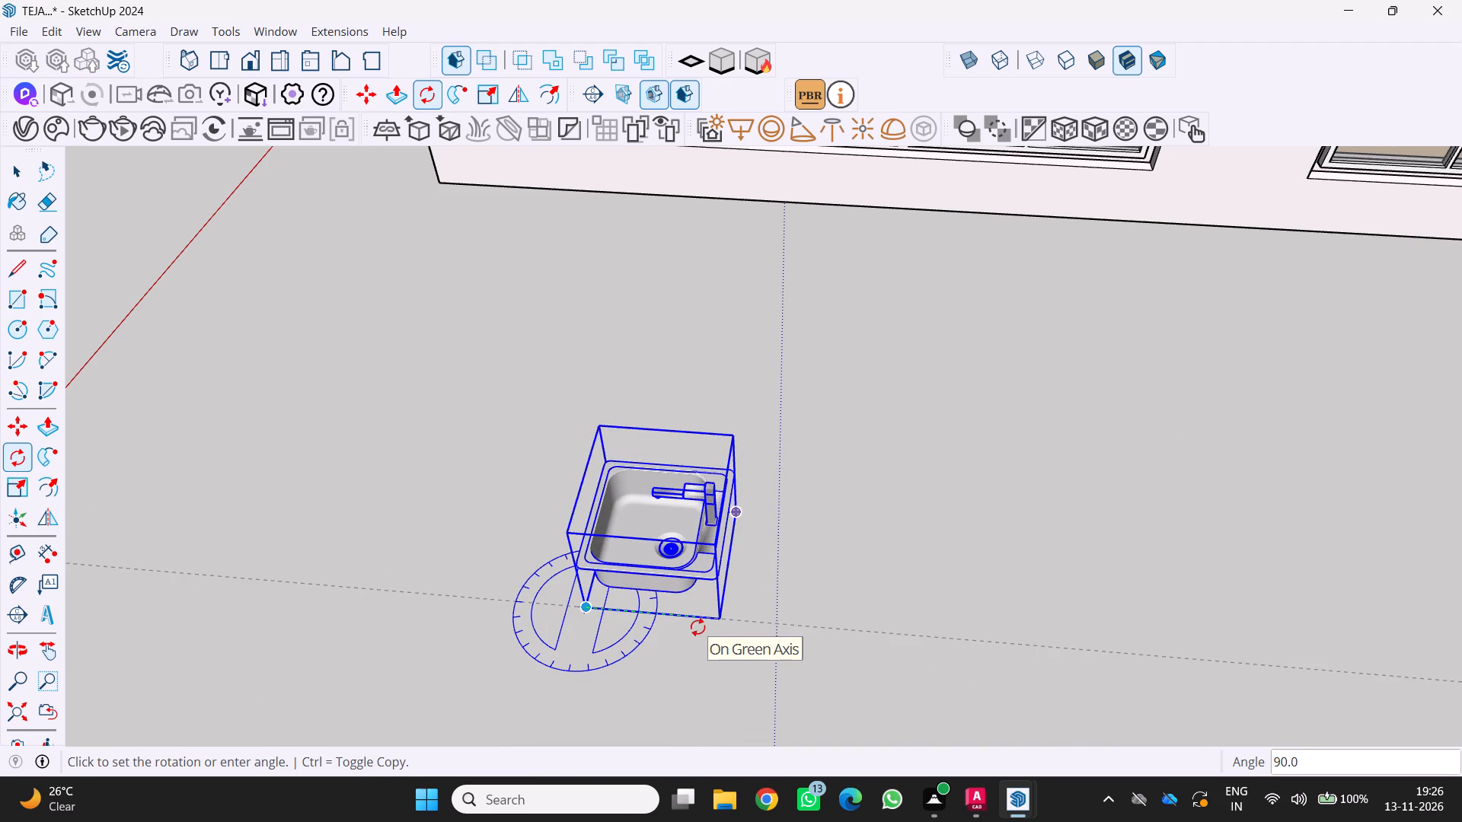
click(697, 627)
Move the sink about 867 cm from outside the windowed wall onto the marble countertop over the recess.
middle_drag(698, 629, 921, 617)
scroll(921, 617, down, 8)
middle_drag(800, 632, 823, 630)
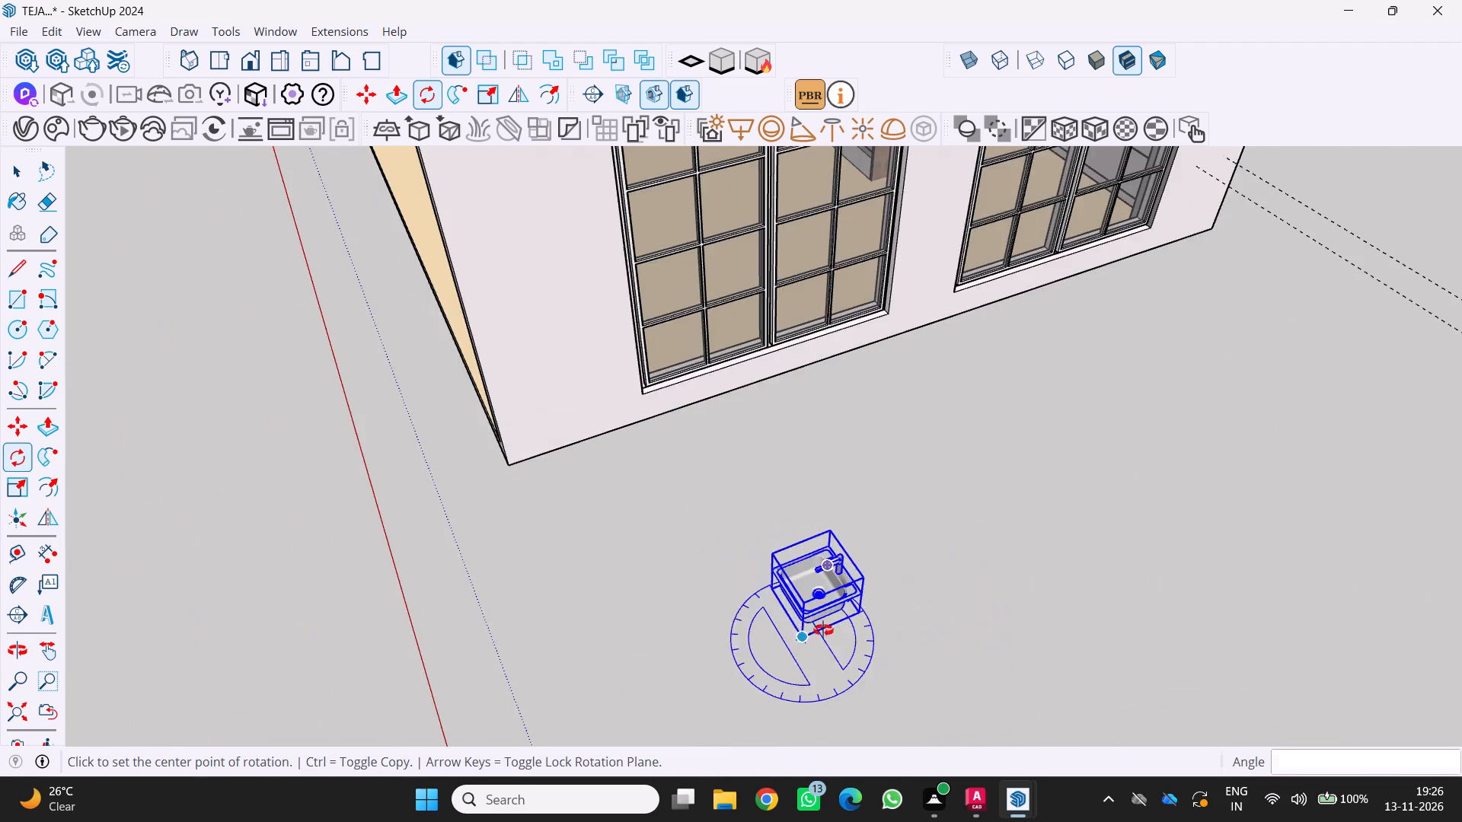
middle_drag(823, 630, 963, 614)
scroll(959, 615, down, 4)
middle_click(970, 612)
scroll(857, 628, down, 1)
middle_drag(856, 630, 1039, 576)
middle_click(1039, 575)
scroll(1036, 492, up, 5)
middle_drag(1074, 478, 1042, 486)
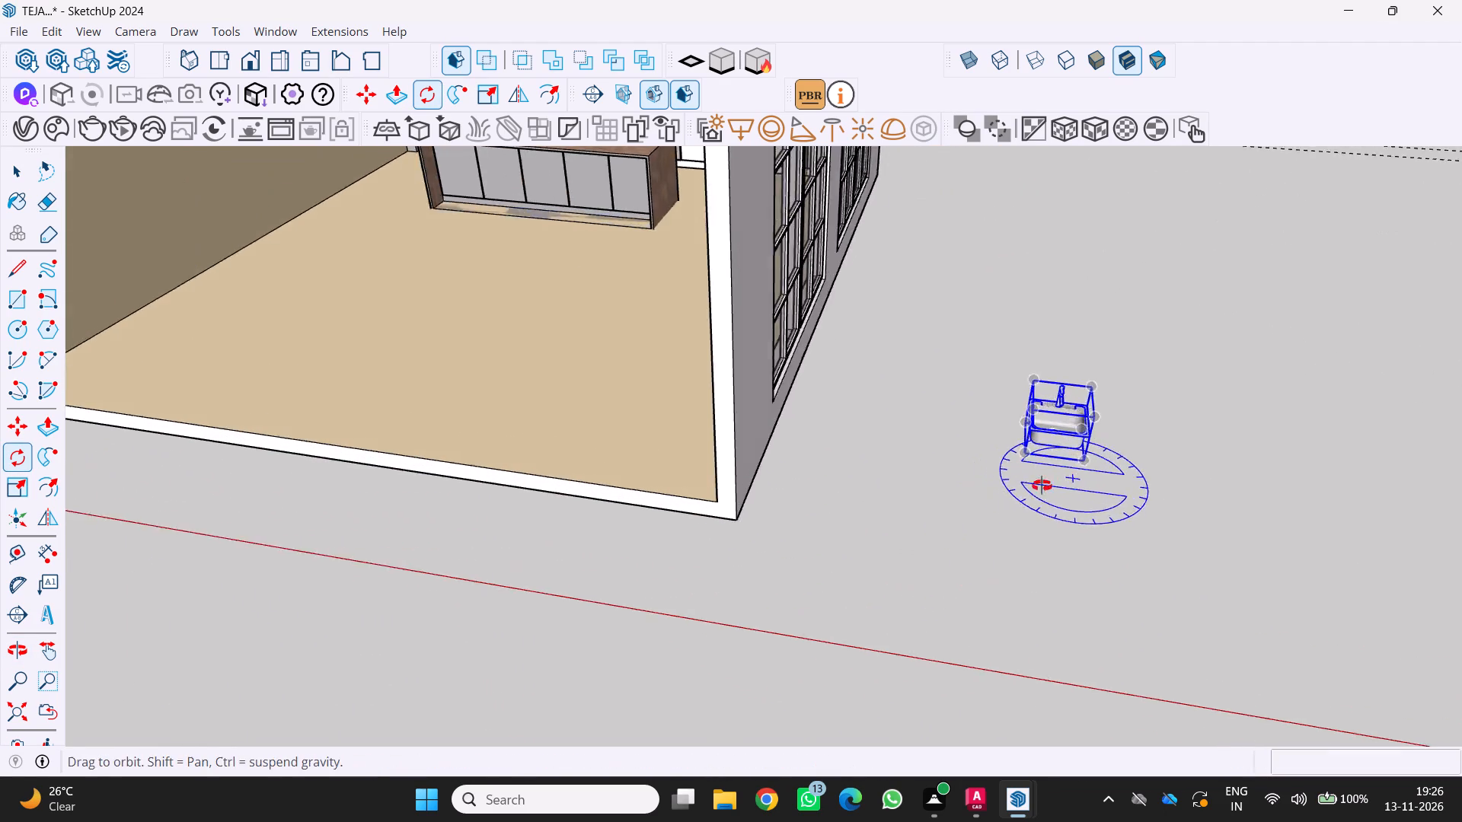
middle_drag(1042, 486, 891, 521)
middle_click(891, 521)
middle_click(888, 522)
scroll(906, 552, up, 3)
key(m)
scroll(949, 522, up, 7)
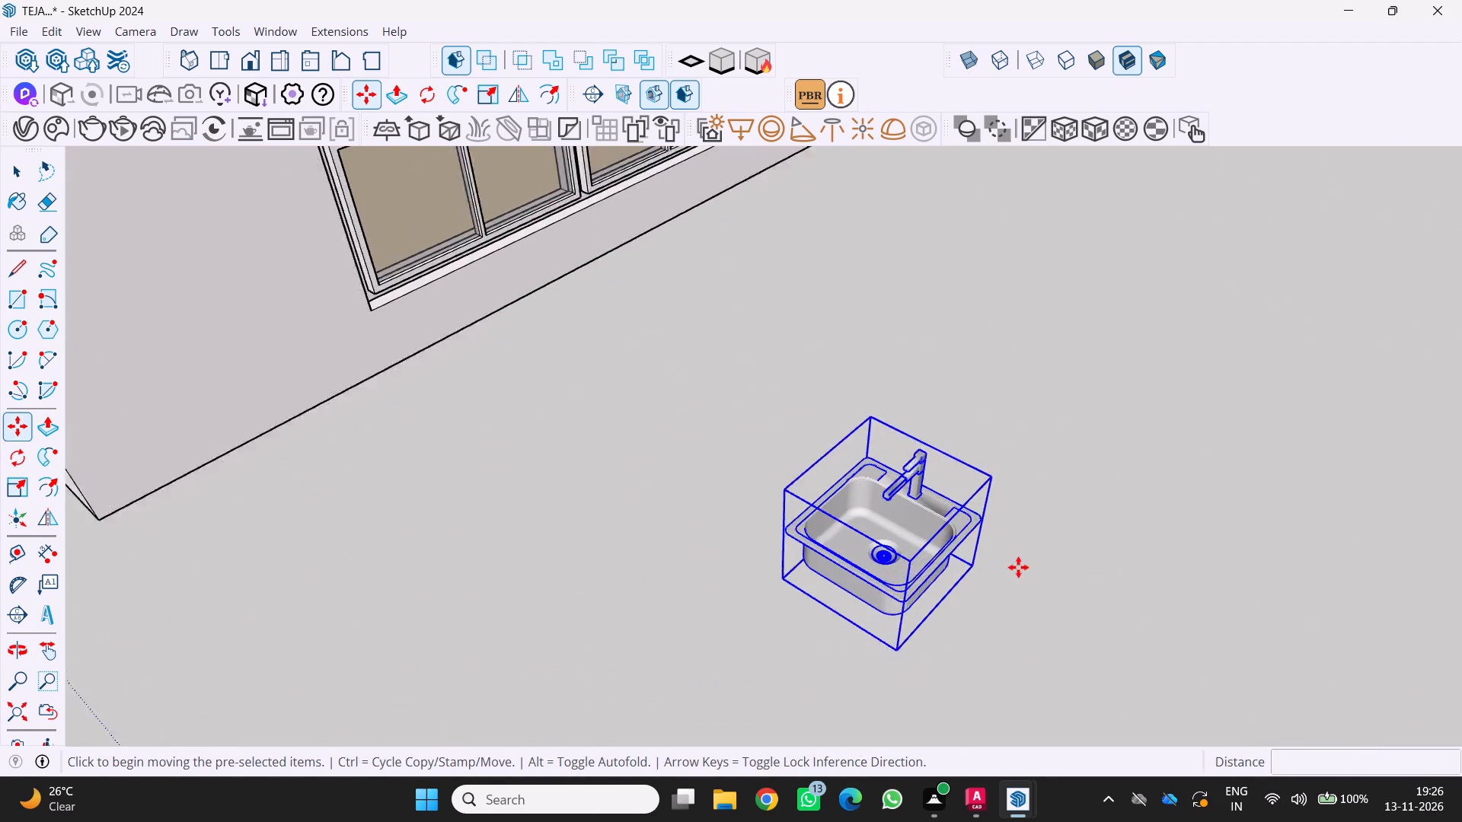
click(968, 564)
scroll(1005, 525, down, 16)
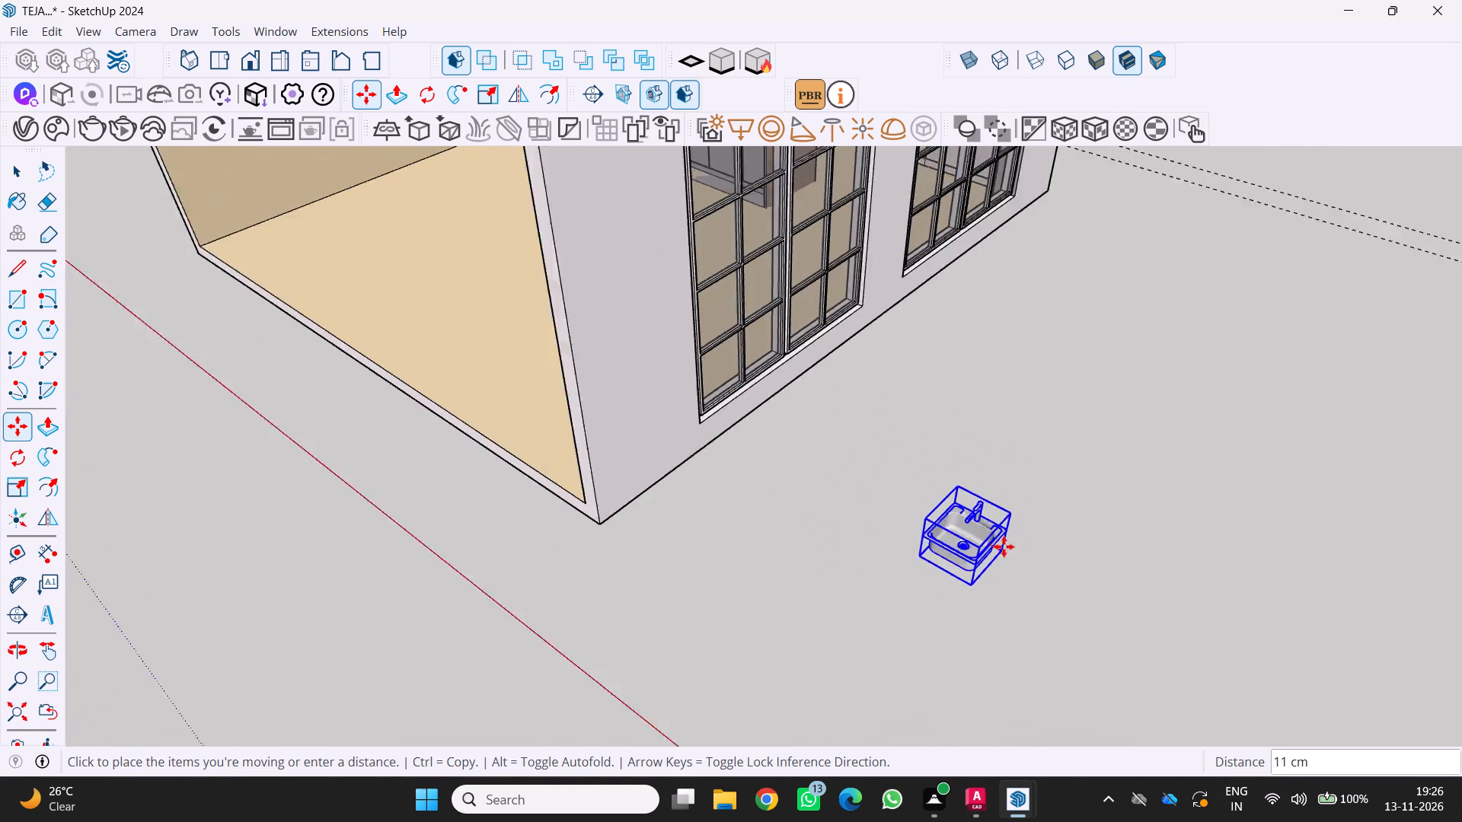
scroll(1004, 546, down, 7)
scroll(838, 318, up, 3)
scroll(892, 133, up, 2)
scroll(881, 234, up, 1)
middle_drag(883, 237, 853, 310)
scroll(917, 256, up, 13)
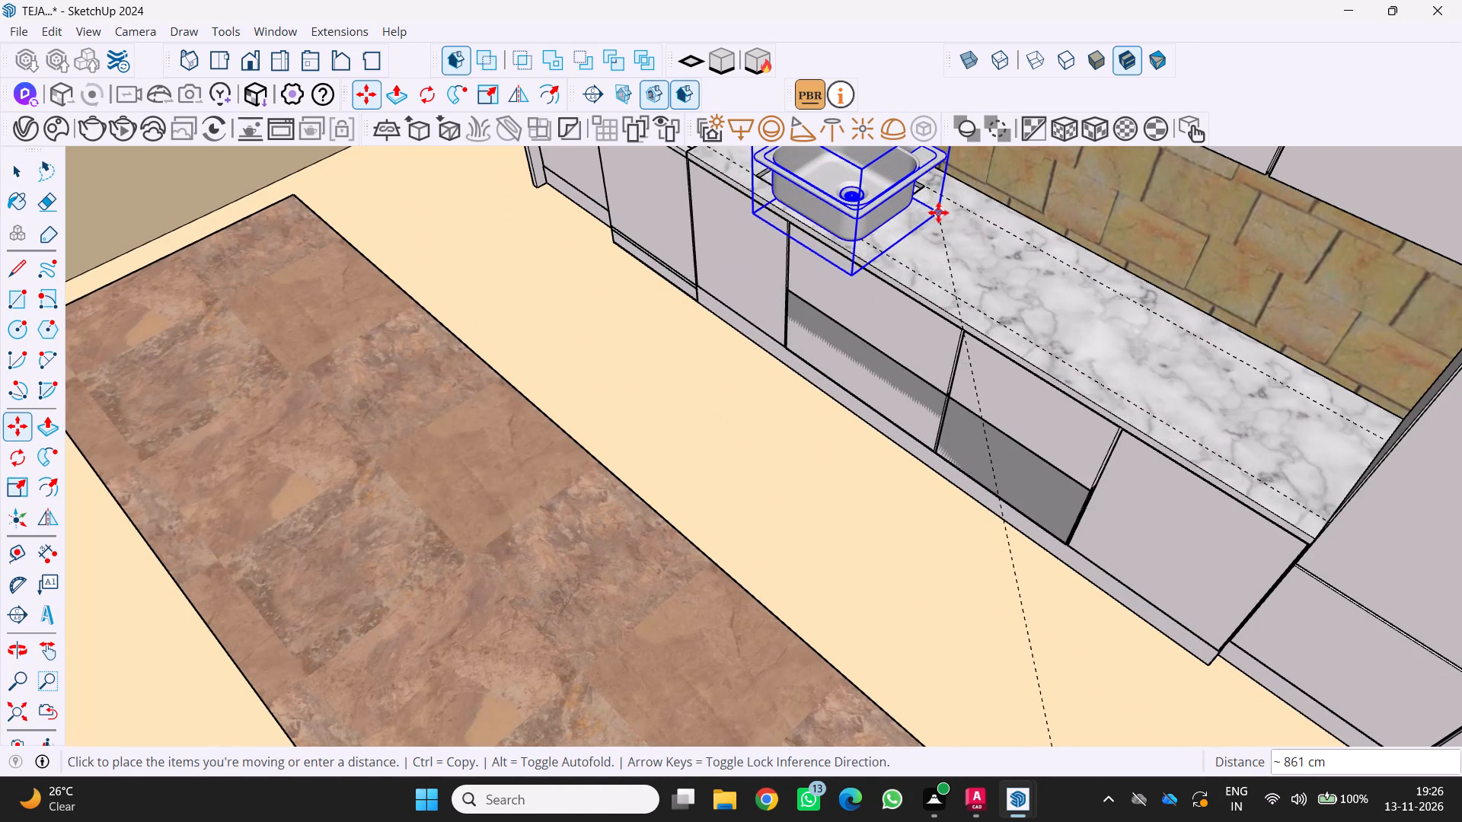
scroll(931, 256, up, 1)
middle_drag(934, 258, 902, 517)
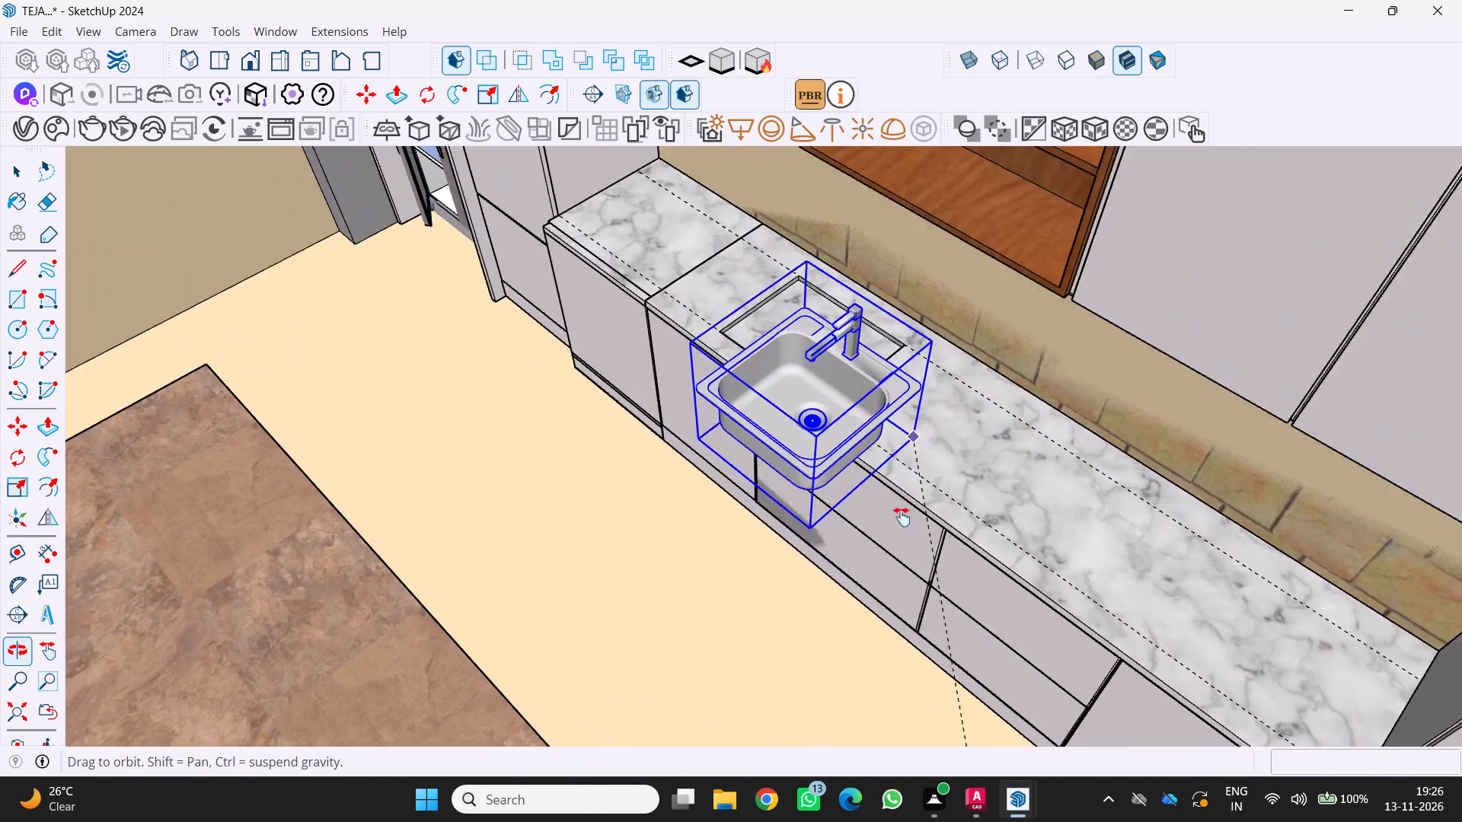
middle_drag(902, 517, 880, 639)
click(874, 555)
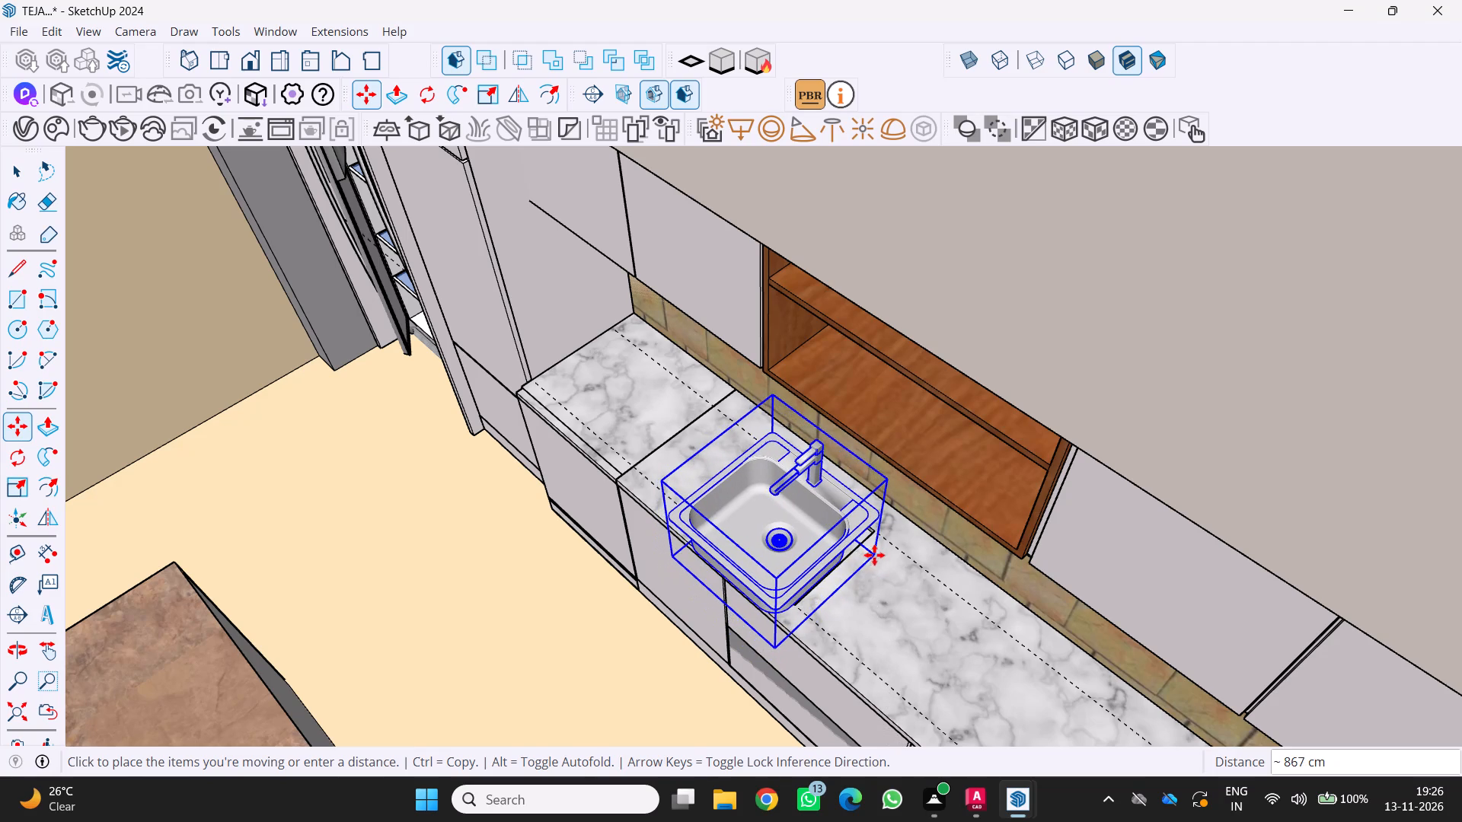
Shift the sink about 24 cm by its upper back corner, seating the bowl in the recess with its rim at countertop level.
scroll(860, 532, up, 2)
middle_drag(859, 532, 739, 438)
scroll(781, 465, up, 3)
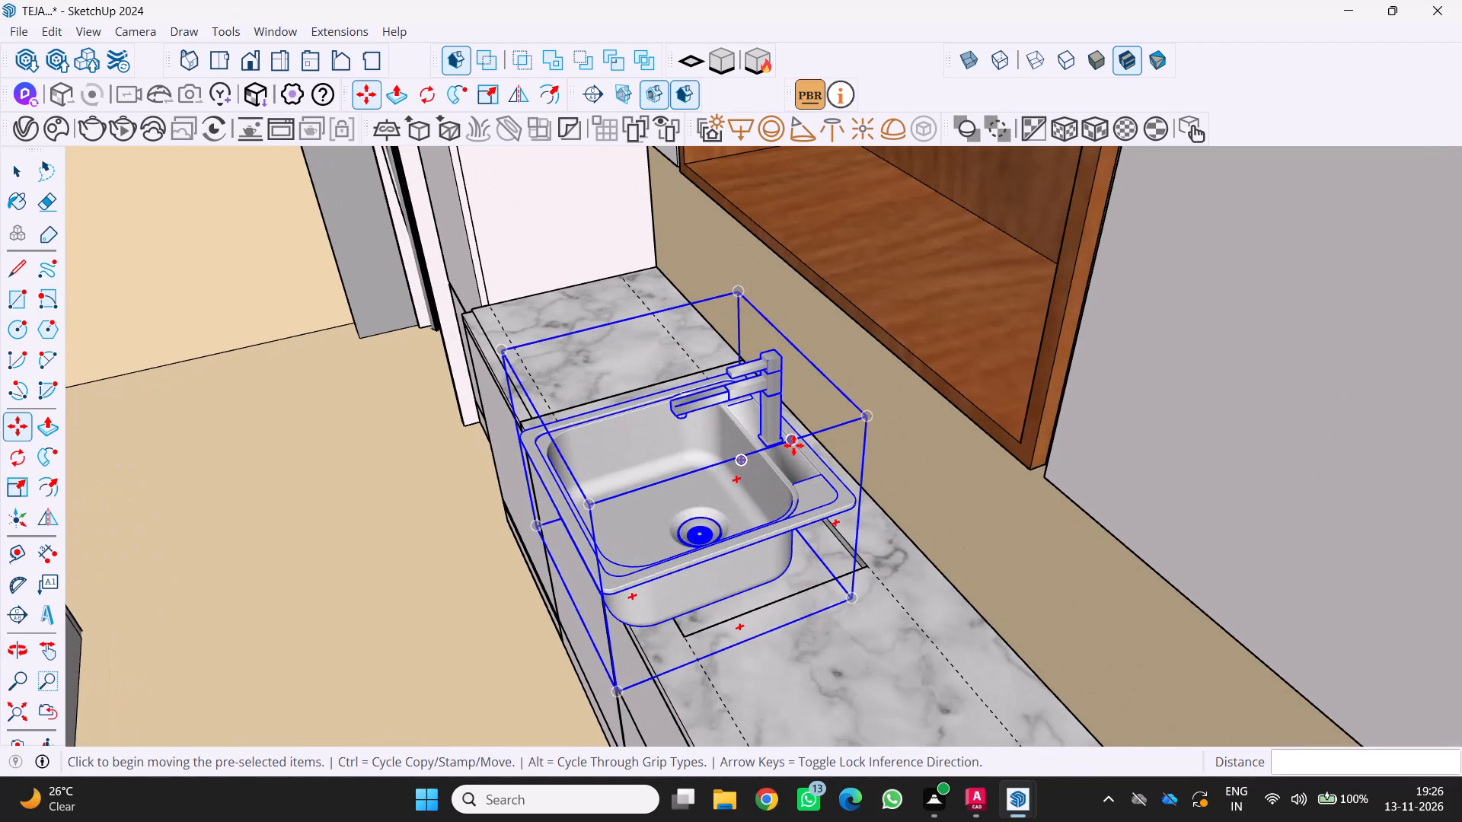
key(m)
click(865, 413)
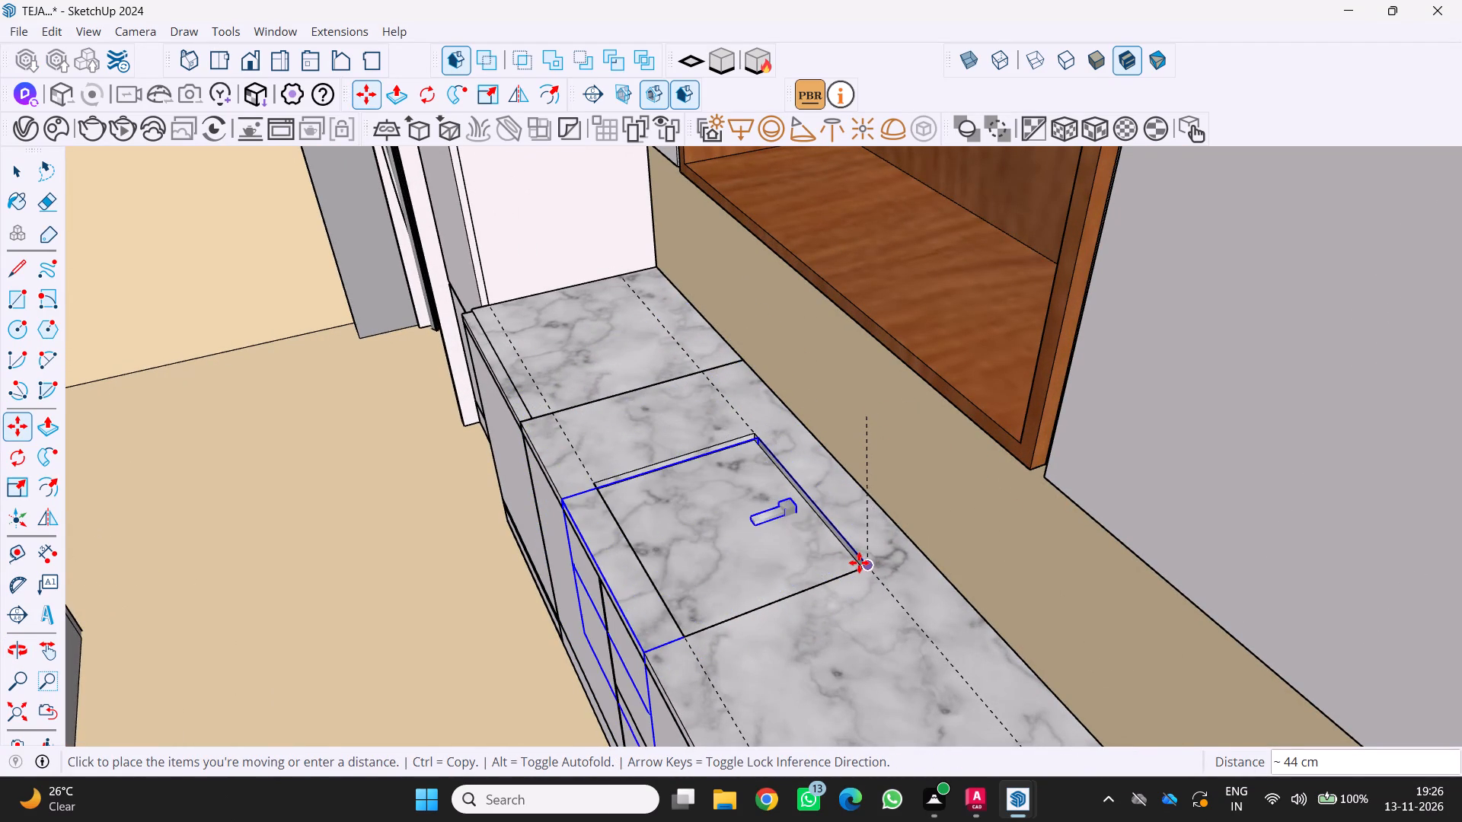
click(895, 490)
Examine up close how the sink and faucet sit in the marble countertop and its recess.
scroll(755, 538, down, 2)
middle_drag(766, 534, 881, 473)
scroll(649, 510, down, 5)
scroll(720, 422, down, 3)
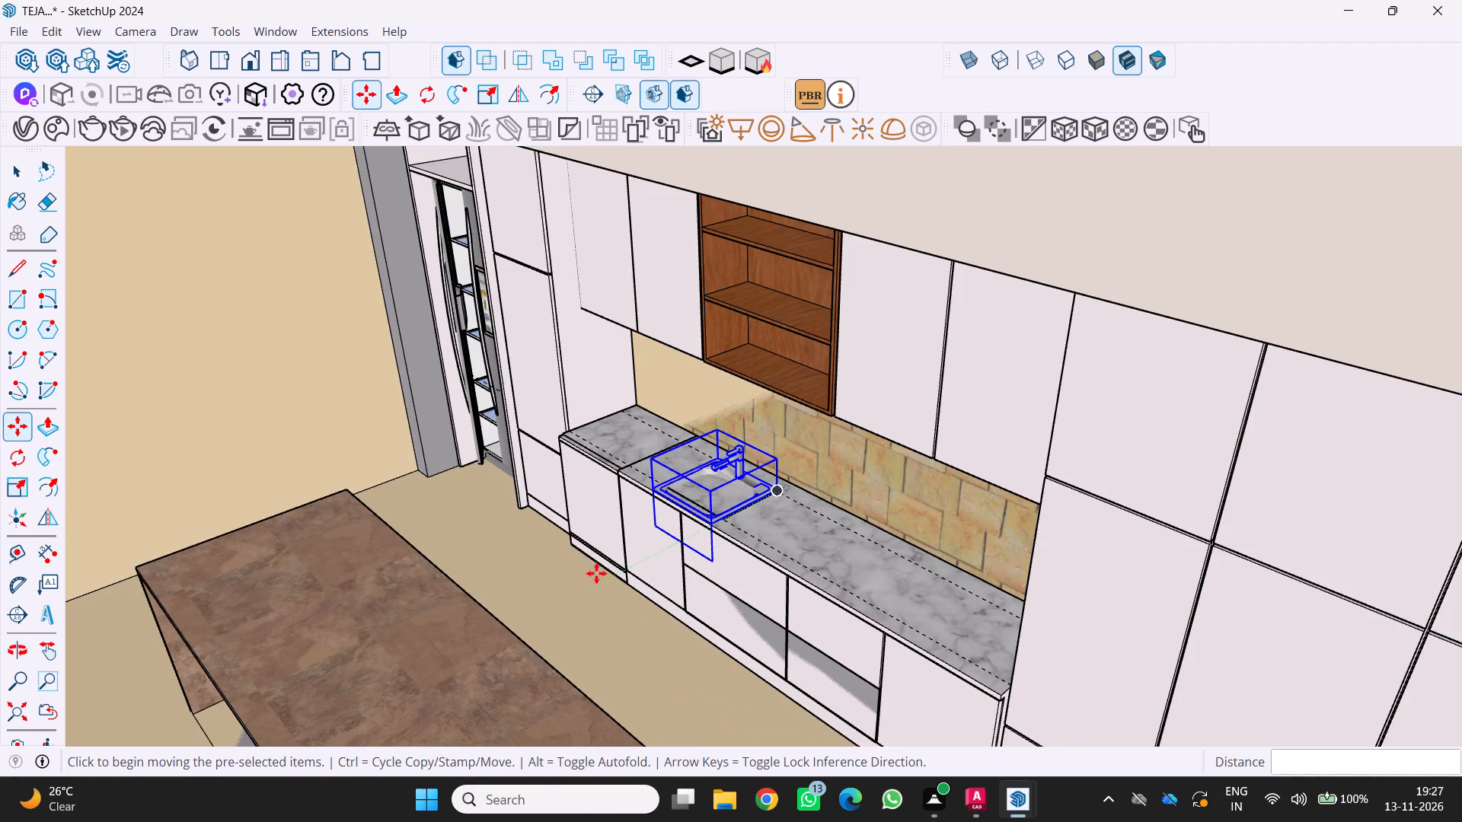
key(space)
click(579, 604)
scroll(611, 600, up, 1)
middle_drag(611, 600, 670, 578)
scroll(749, 489, up, 2)
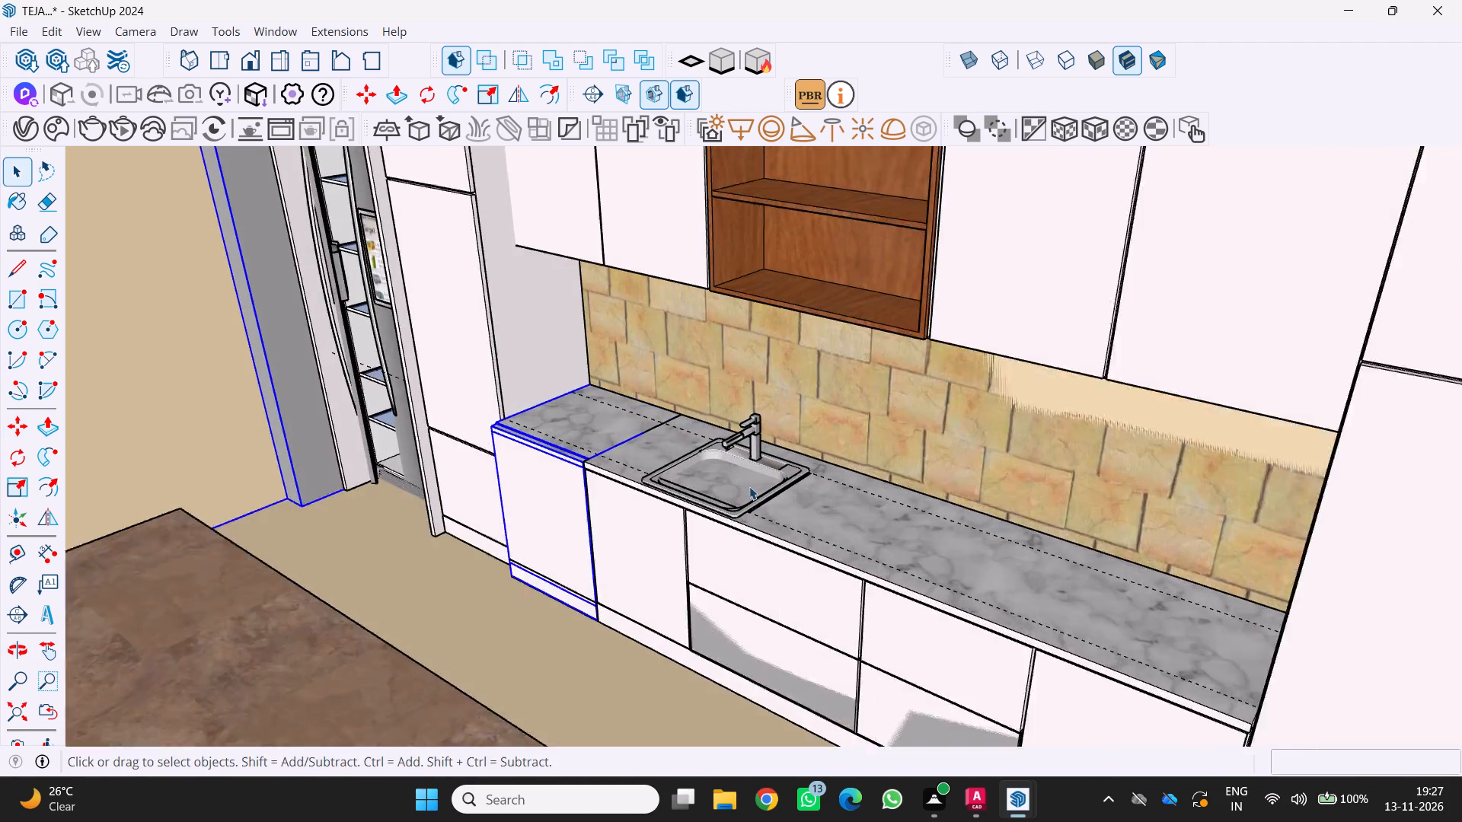
scroll(749, 486, up, 2)
middle_drag(739, 478, 841, 505)
scroll(791, 511, up, 4)
middle_drag(761, 511, 831, 547)
scroll(724, 511, up, 3)
middle_drag(722, 517, 778, 546)
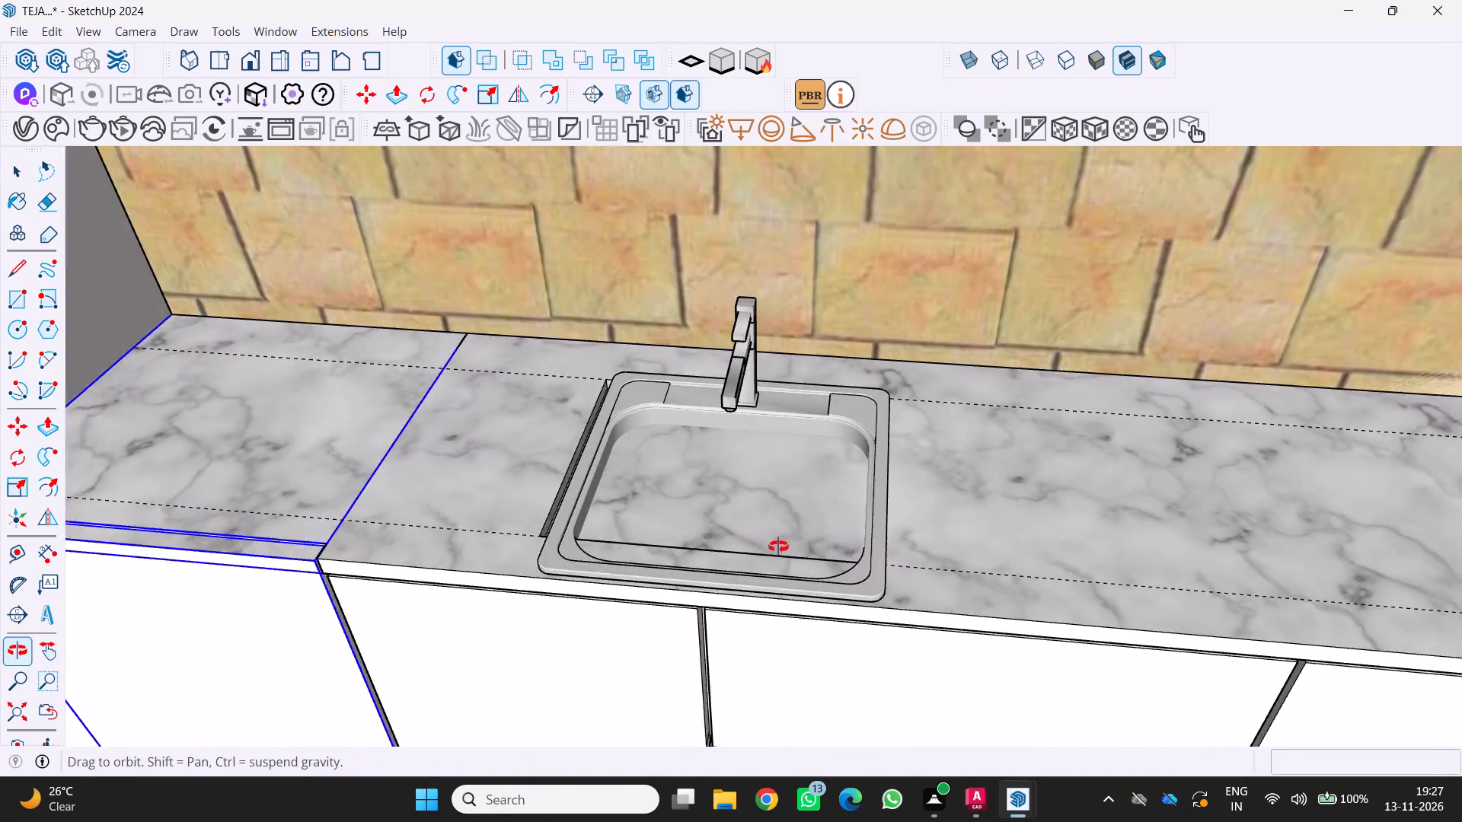
middle_drag(778, 546, 810, 549)
middle_drag(831, 547, 891, 540)
scroll(789, 504, down, 8)
middle_drag(672, 498, 522, 390)
middle_click(522, 390)
middle_click(519, 389)
scroll(640, 454, up, 3)
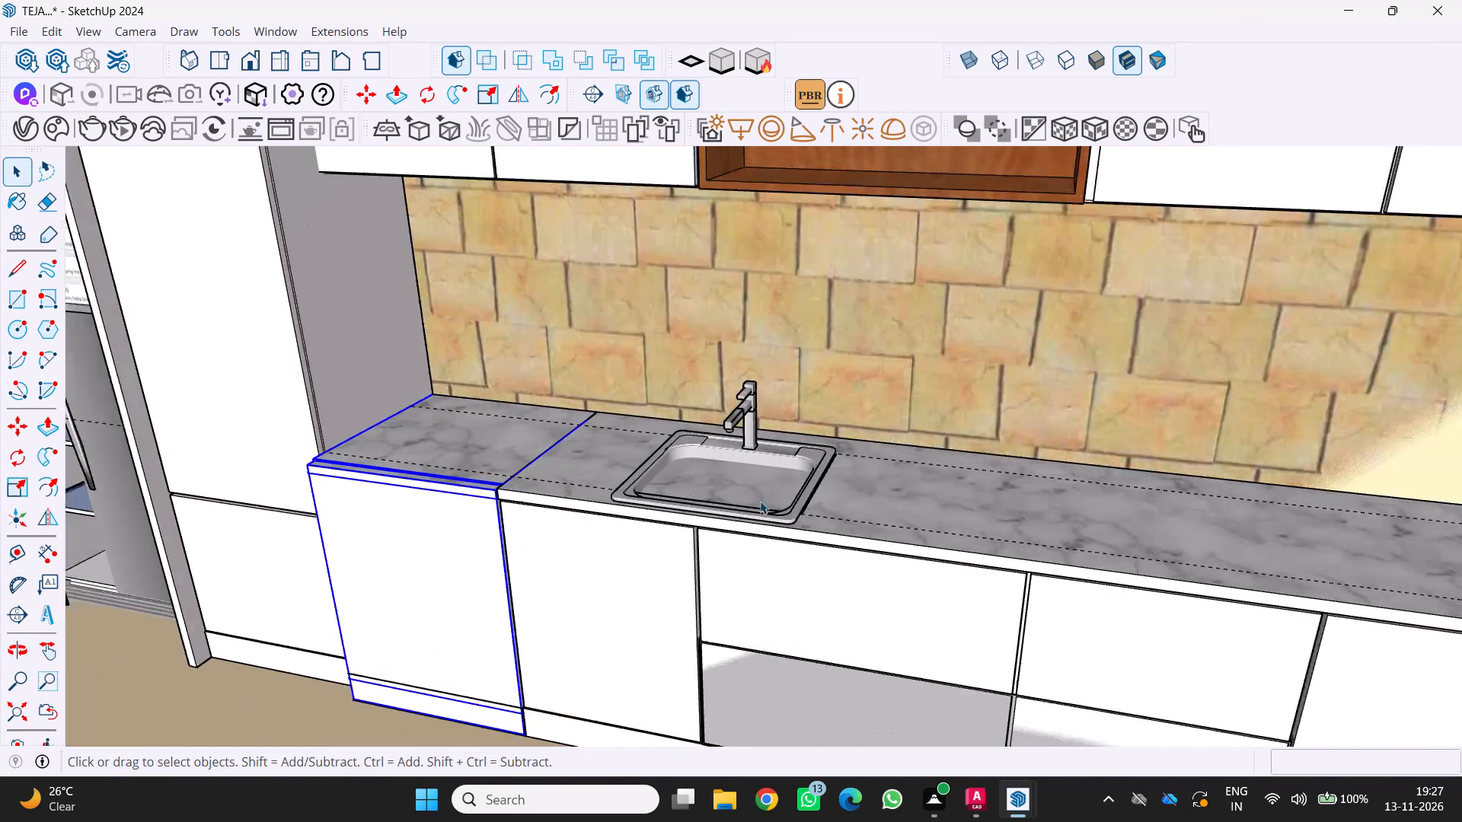
scroll(819, 492, down, 2)
middle_drag(771, 476, 651, 479)
scroll(680, 537, up, 1)
middle_drag(683, 535, 820, 530)
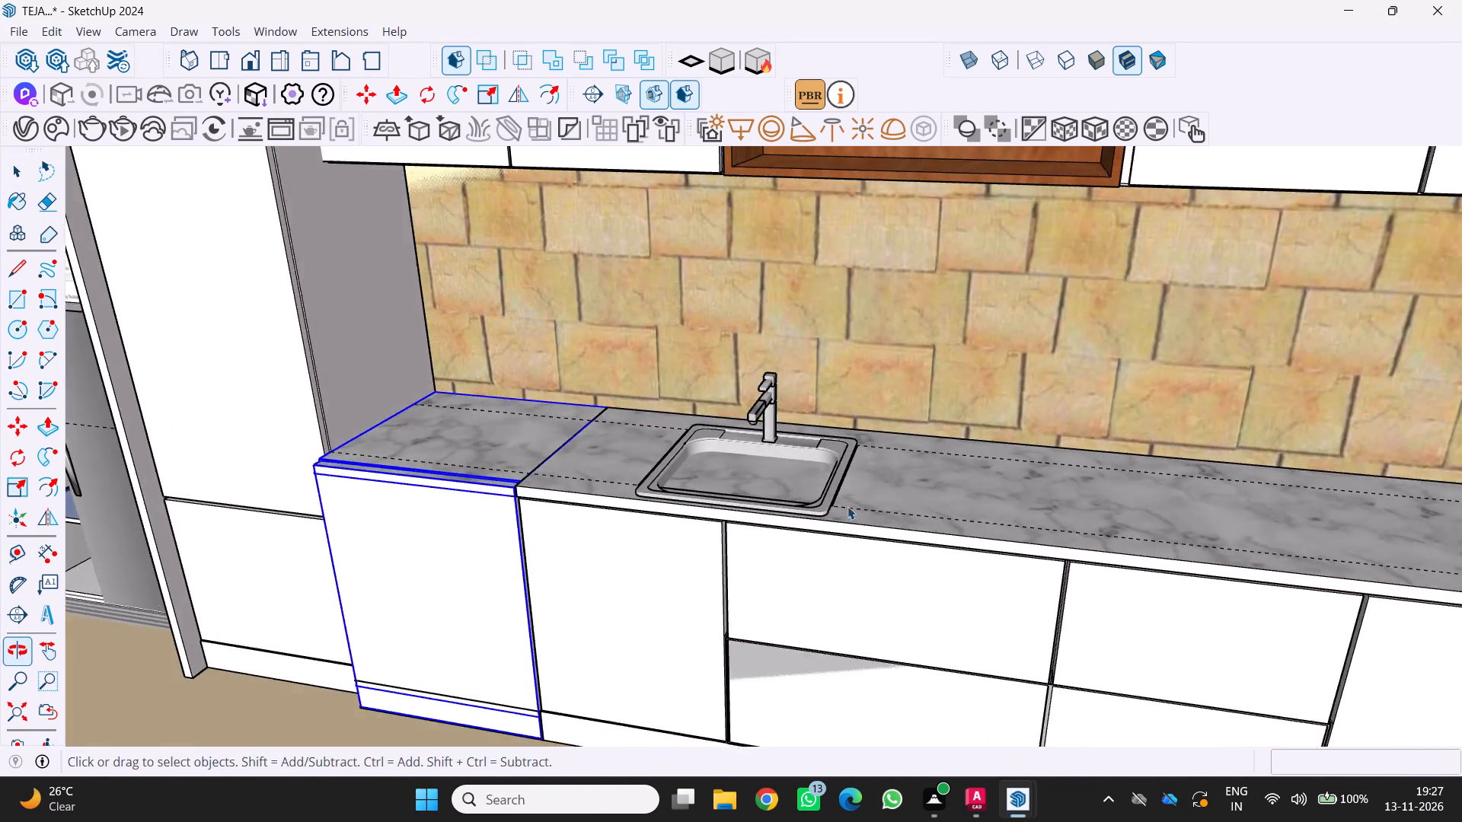
Clear the selection and review the whole kitchen, with cabinets, island, sink and windows, from the open front of the room.
scroll(806, 513, down, 4)
middle_drag(729, 548, 734, 535)
middle_drag(736, 531, 757, 501)
scroll(763, 485, down, 8)
middle_drag(708, 535, 692, 562)
middle_drag(688, 564, 679, 570)
middle_drag(674, 572, 660, 579)
middle_click(653, 582)
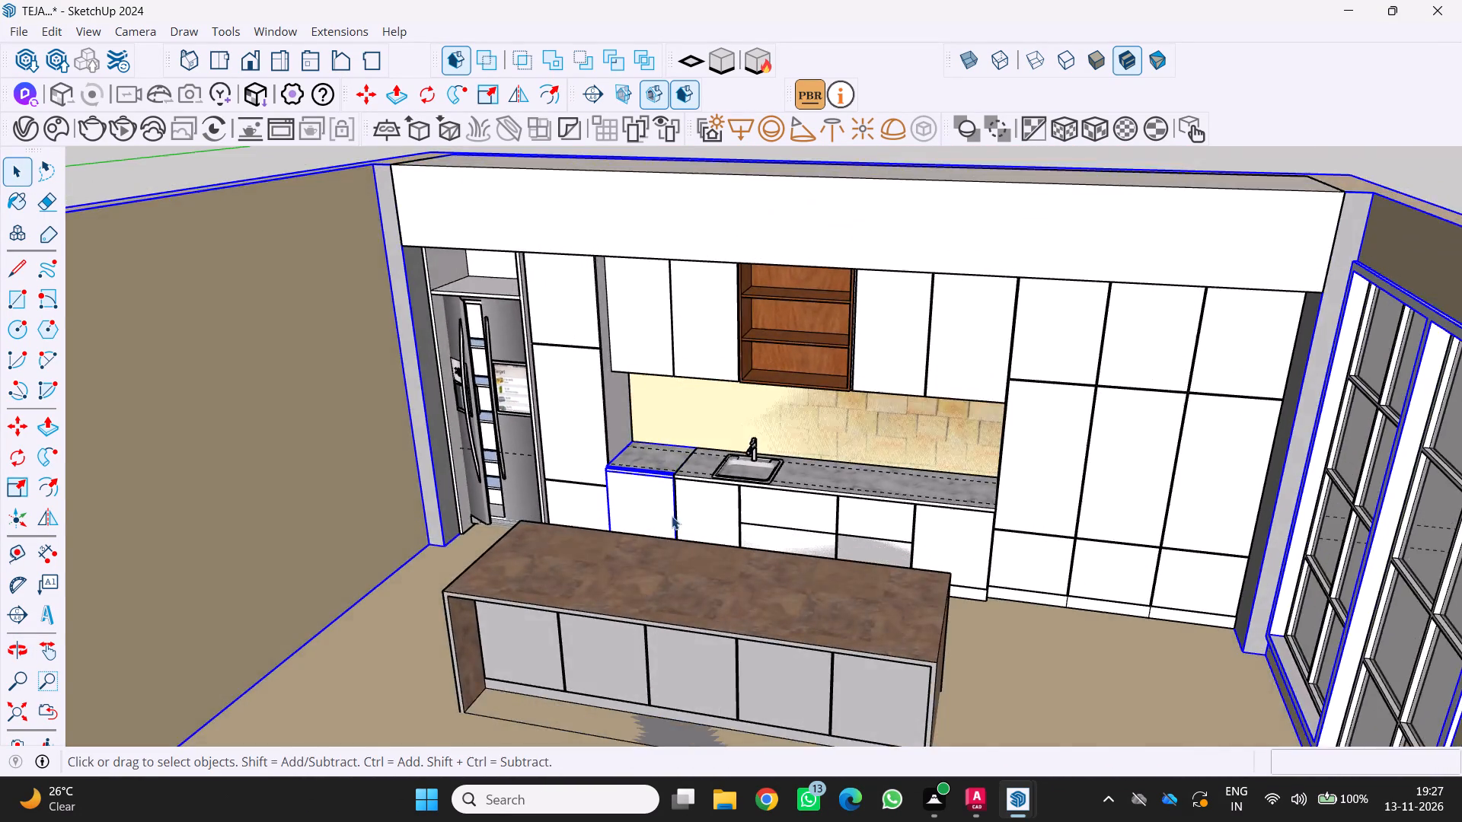
scroll(683, 492, down, 9)
middle_drag(710, 485, 801, 434)
scroll(729, 473, up, 1)
scroll(694, 439, down, 5)
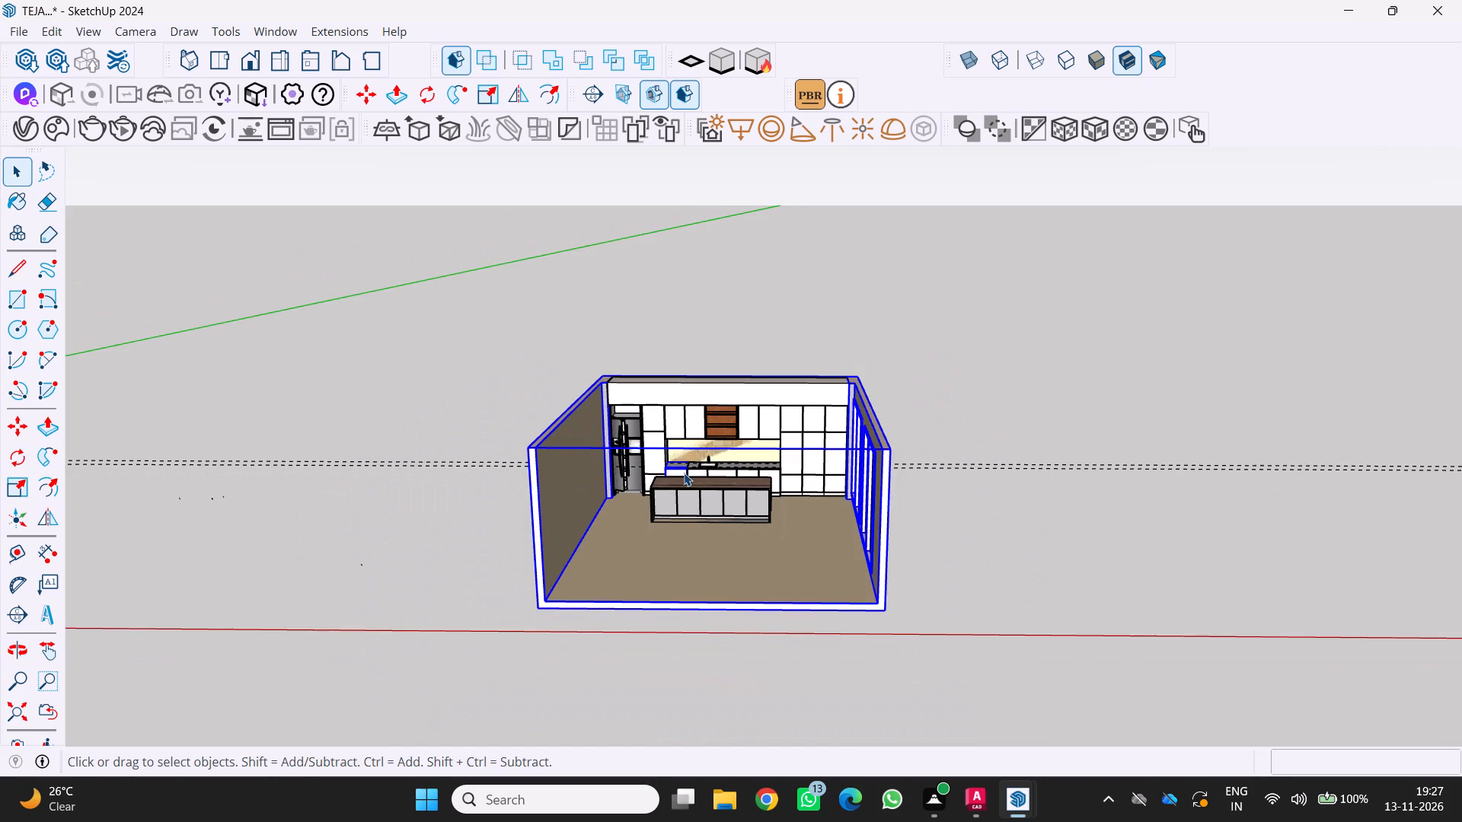
middle_drag(681, 472, 658, 492)
key(space)
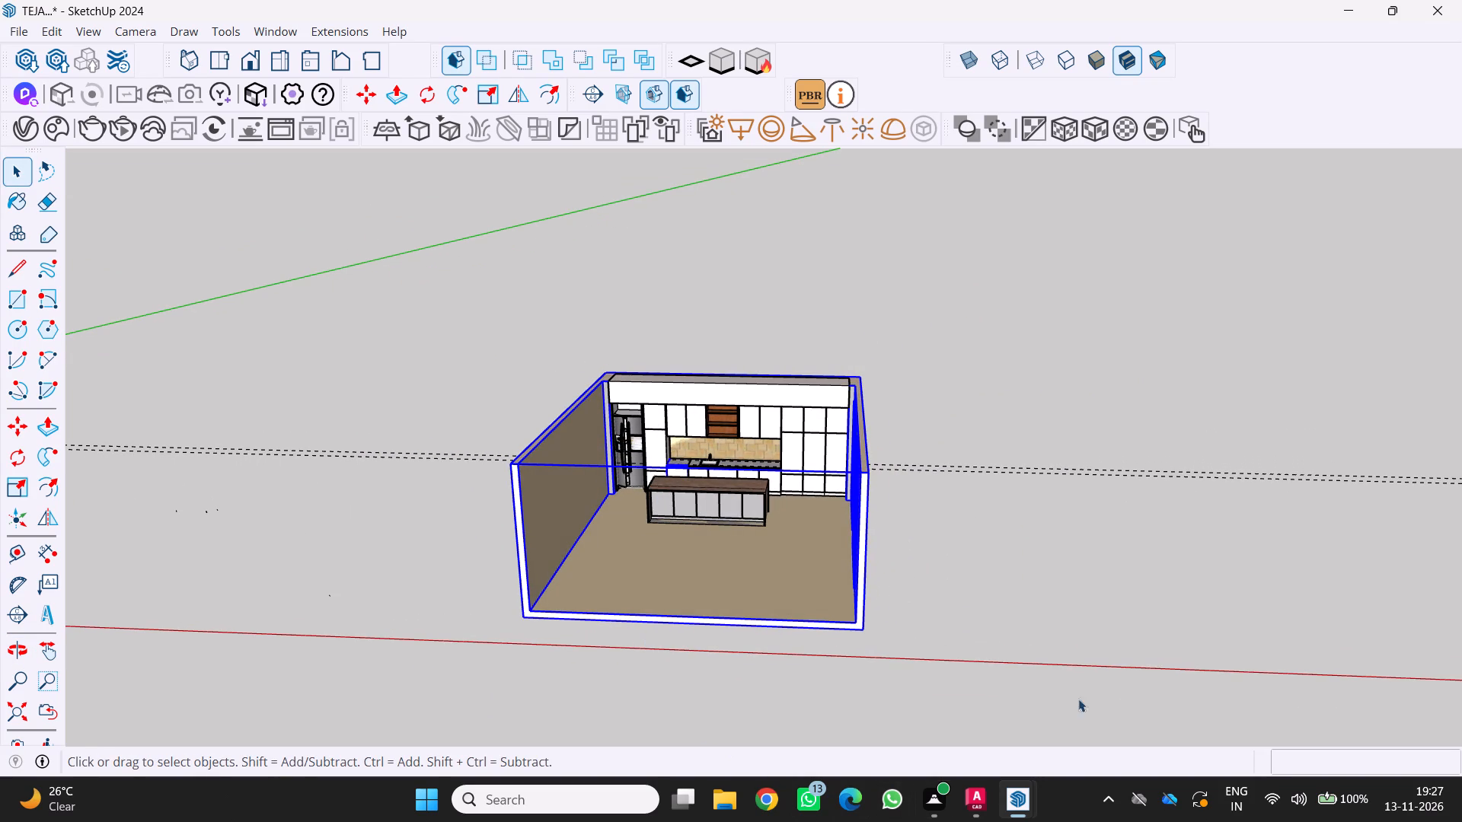
drag(1001, 606, 986, 626)
scroll(809, 624, up, 2)
middle_drag(809, 623, 824, 664)
scroll(577, 464, up, 4)
middle_drag(672, 514, 692, 575)
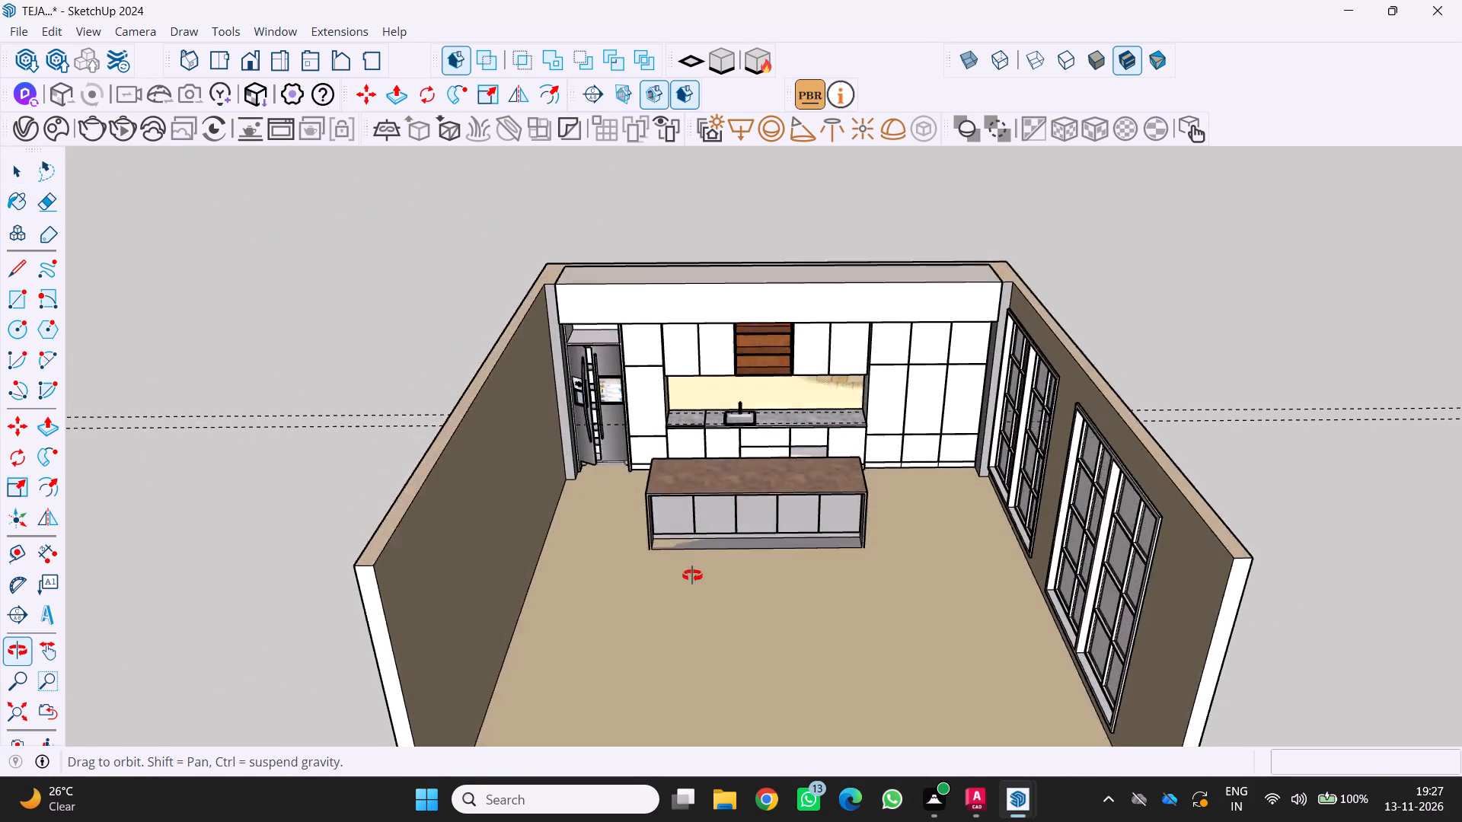
middle_drag(692, 575, 692, 580)
middle_click(692, 581)
scroll(635, 440, up, 3)
middle_drag(738, 400, 659, 371)
scroll(742, 400, up, 1)
scroll(814, 428, up, 3)
middle_drag(728, 398, 662, 349)
scroll(728, 398, up, 1)
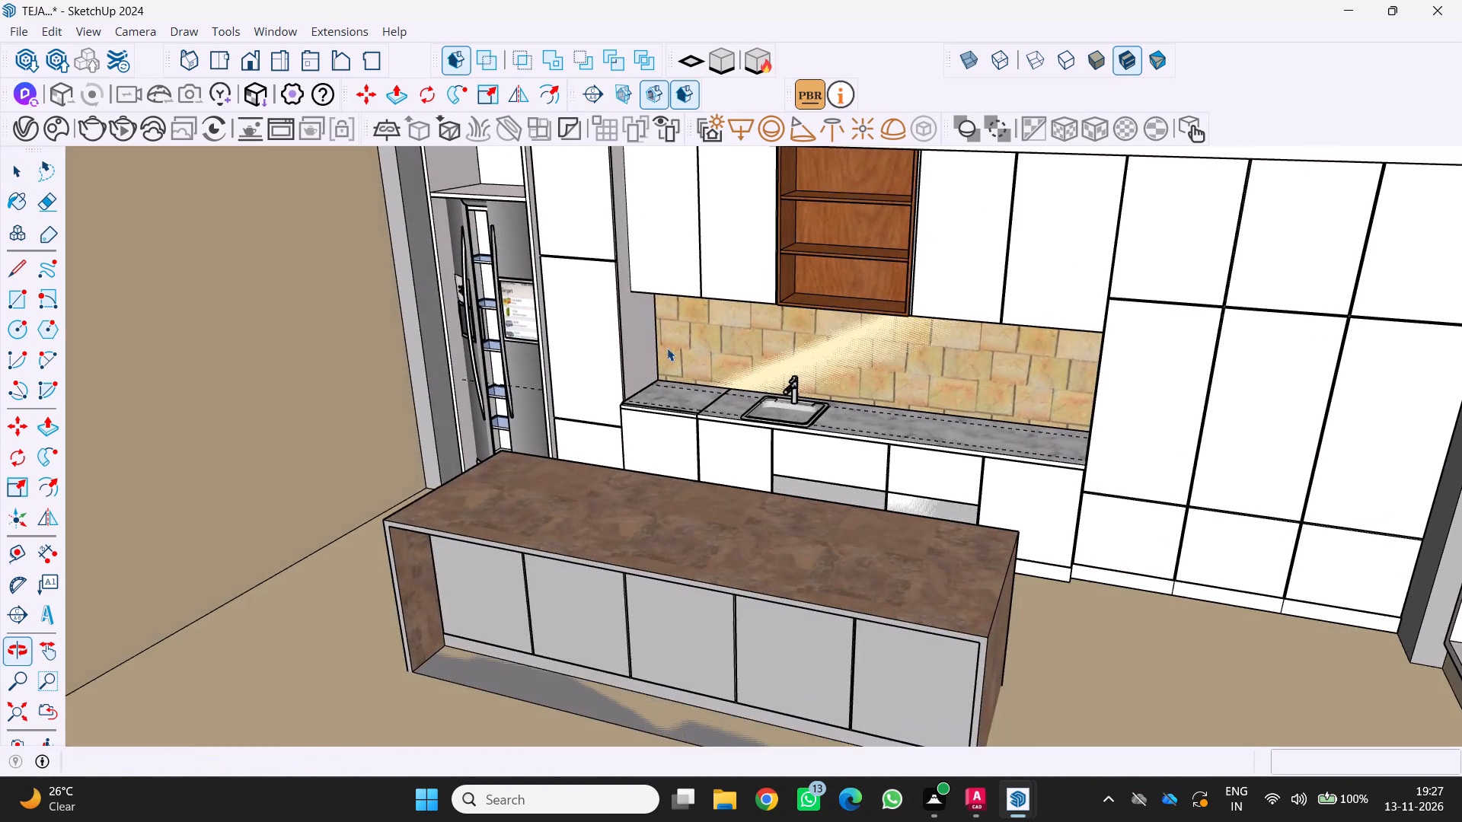
scroll(793, 441, up, 3)
middle_drag(798, 434, 862, 407)
scroll(862, 407, down, 5)
middle_drag(787, 416, 786, 391)
scroll(786, 391, down, 7)
middle_drag(748, 580, 824, 411)
middle_drag(812, 424, 715, 577)
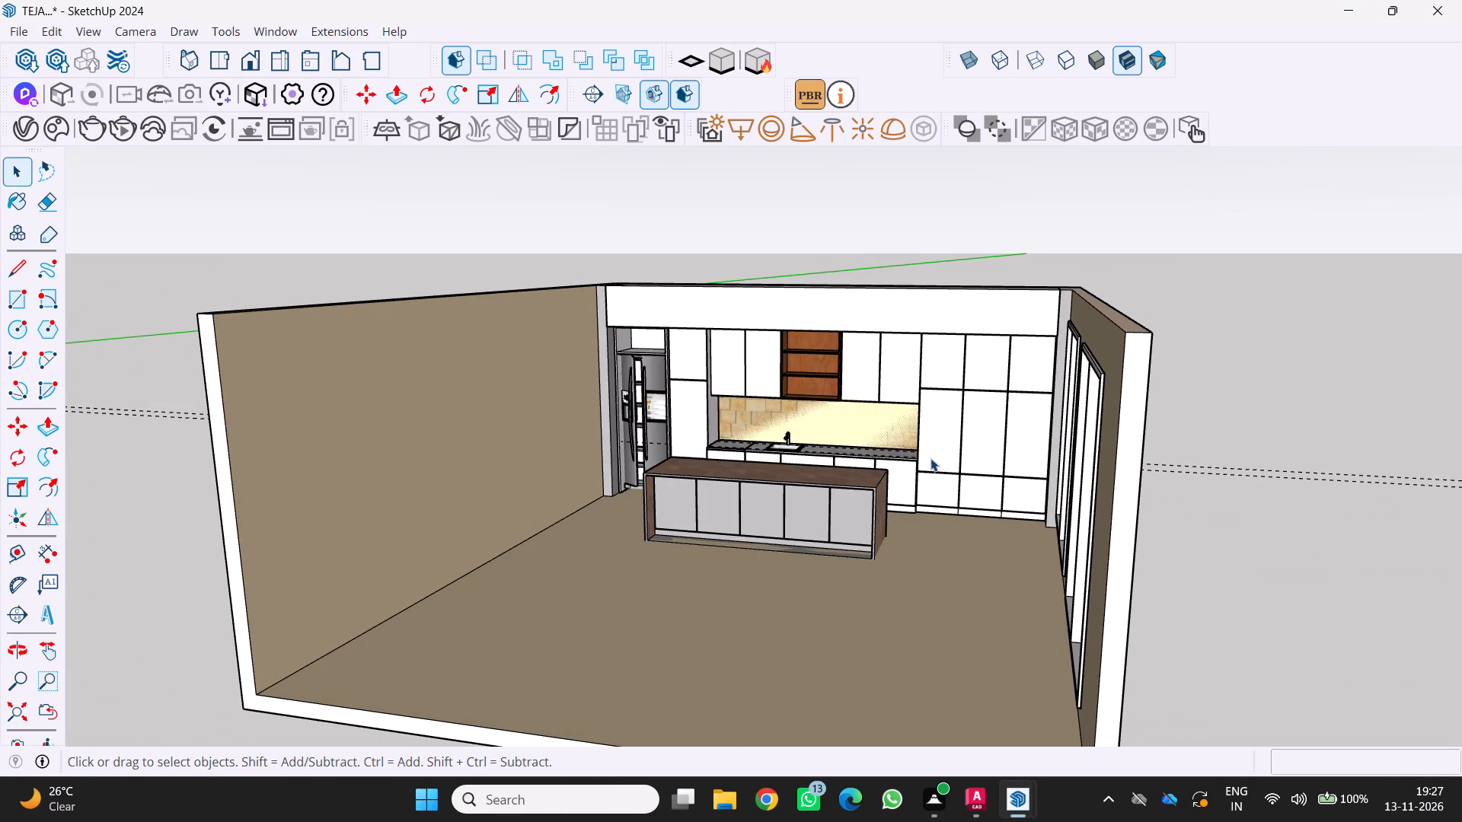
scroll(937, 395, up, 3)
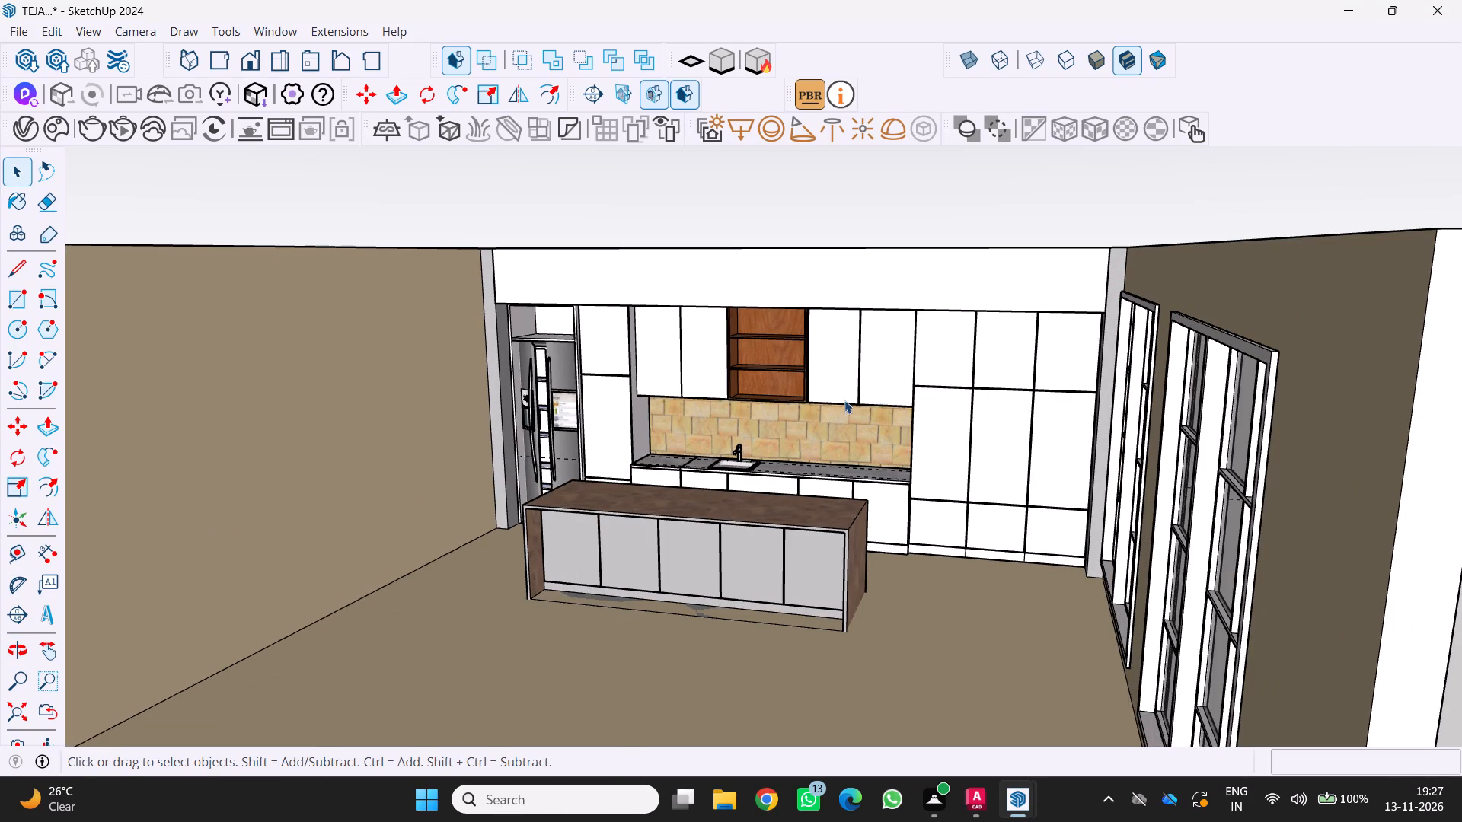
middle_drag(428, 351, 496, 371)
middle_drag(512, 378, 551, 395)
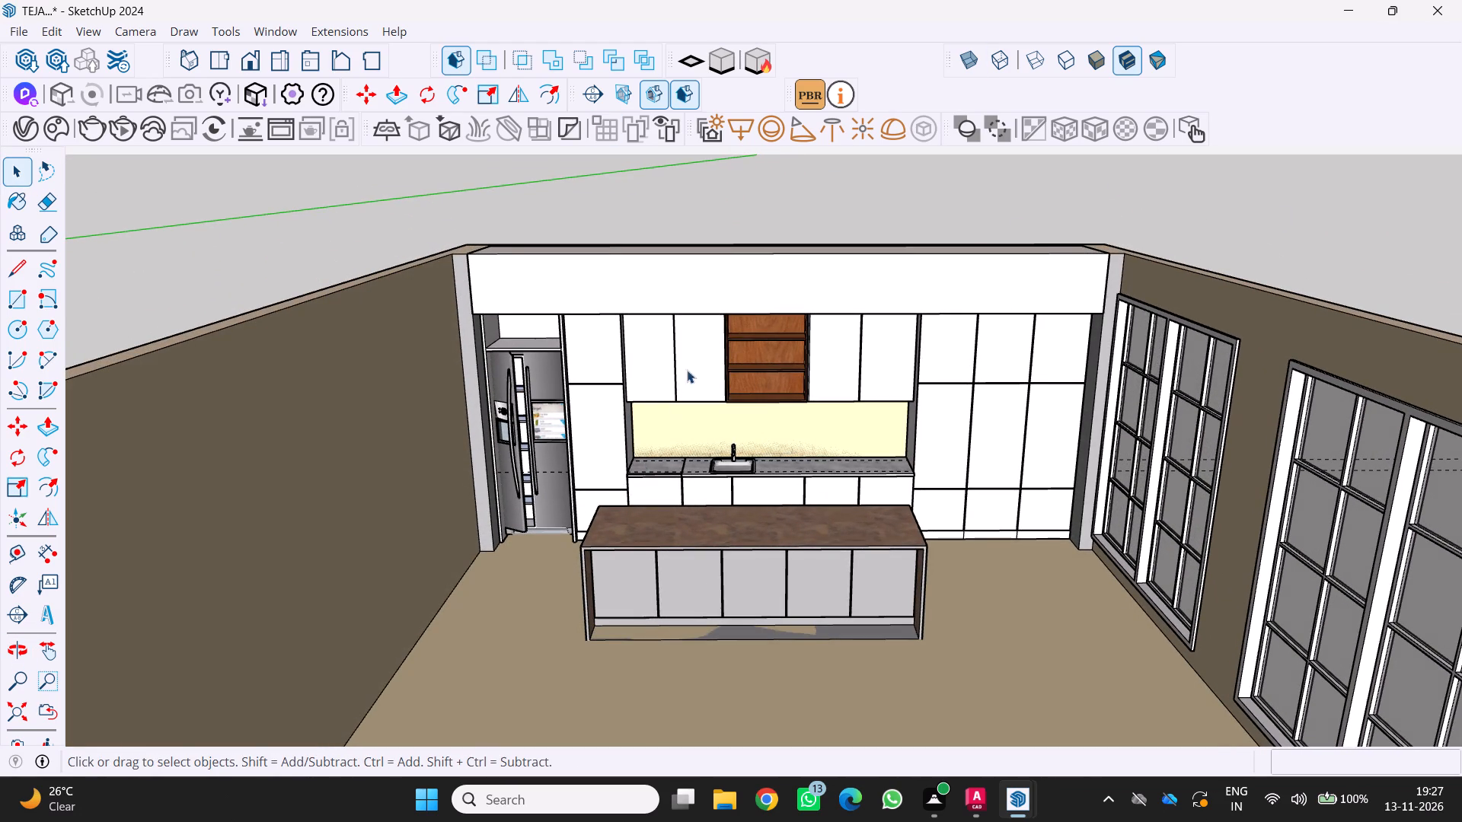
middle_drag(688, 368, 699, 218)
middle_click(699, 218)
scroll(737, 324, up, 1)
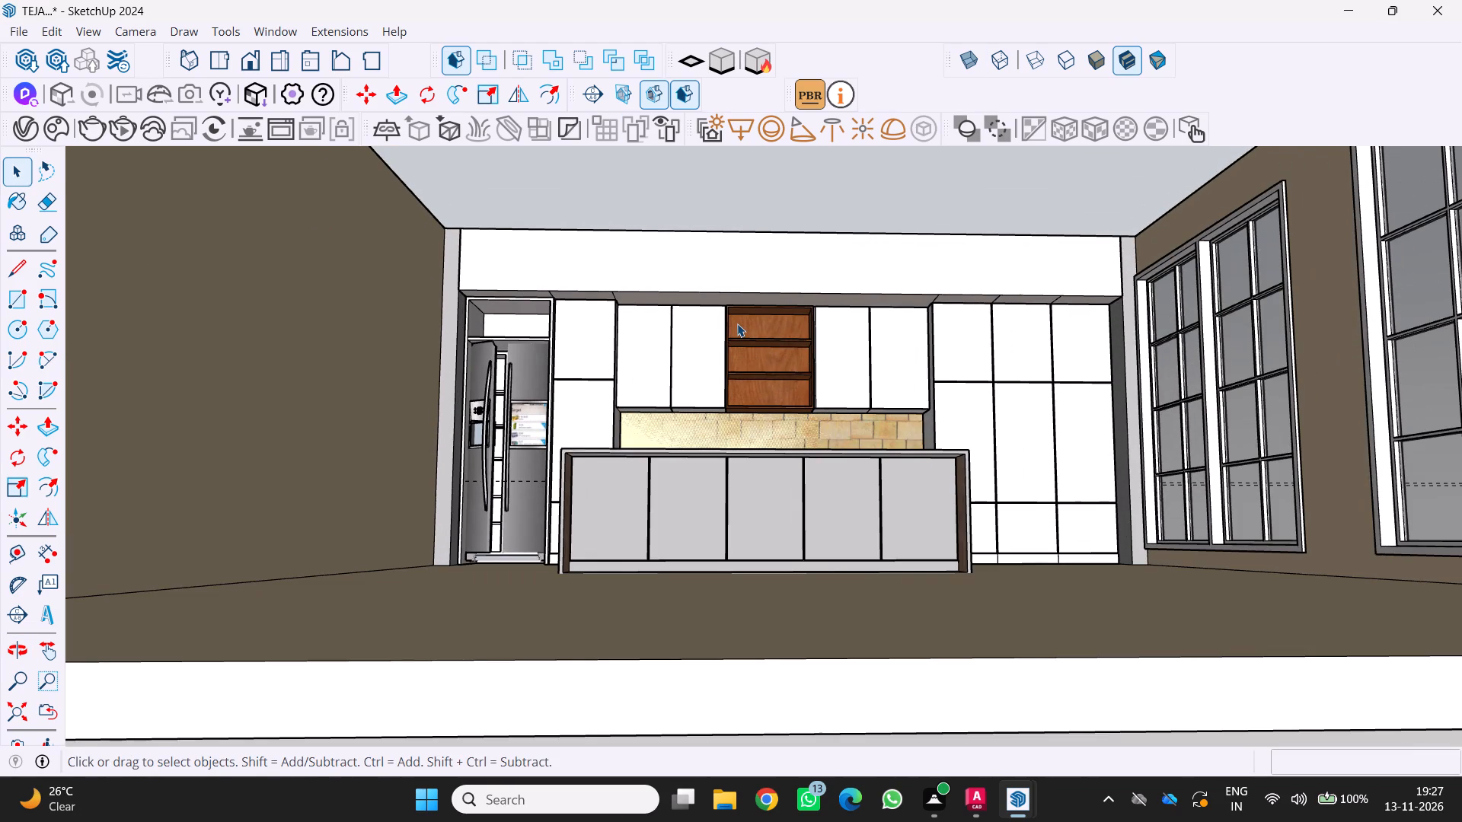
scroll(737, 323, down, 1)
middle_drag(737, 324, 739, 352)
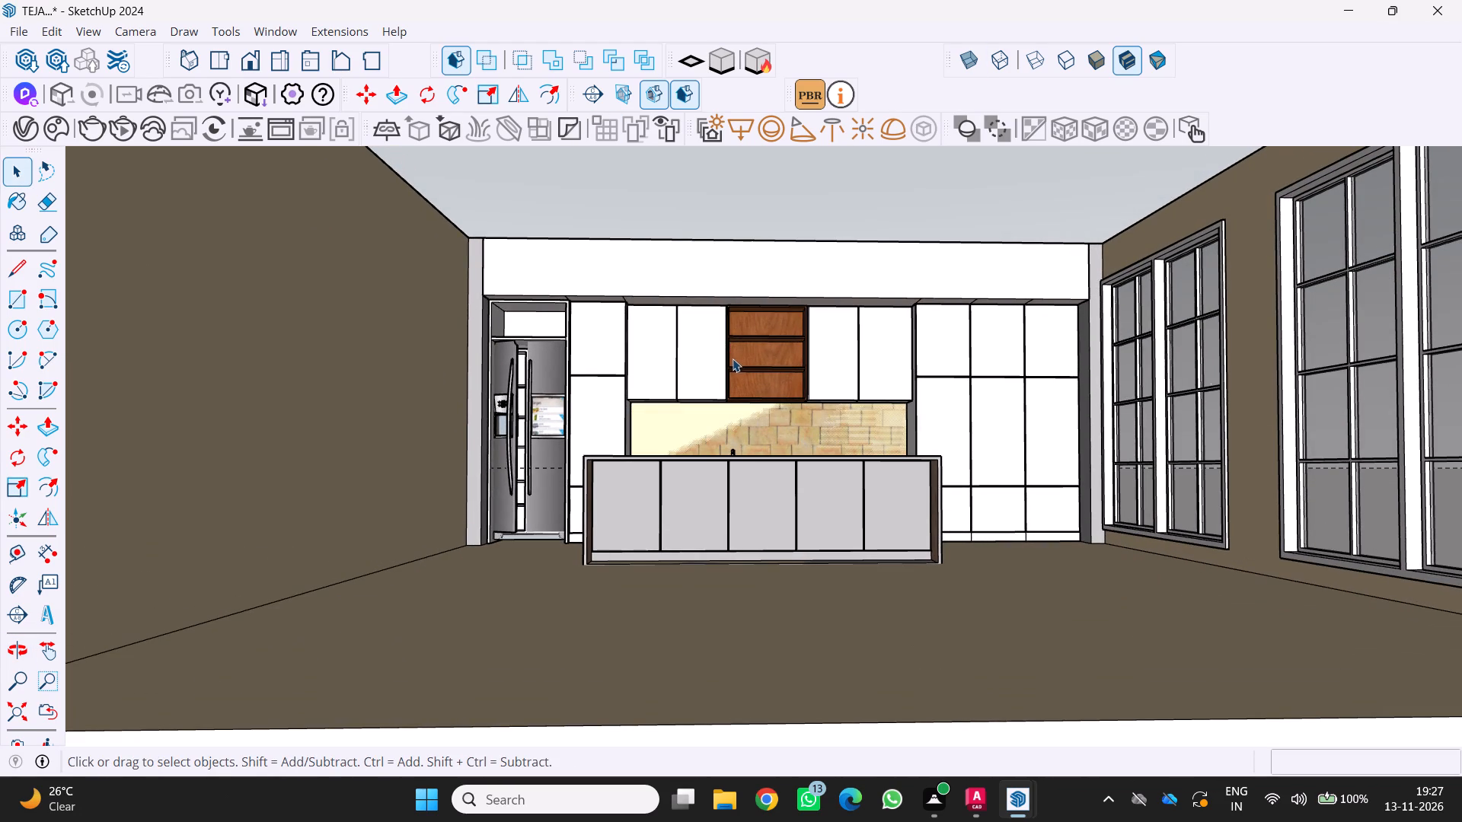
scroll(732, 363, down, 2)
middle_drag(732, 365, 741, 406)
scroll(740, 404, down, 4)
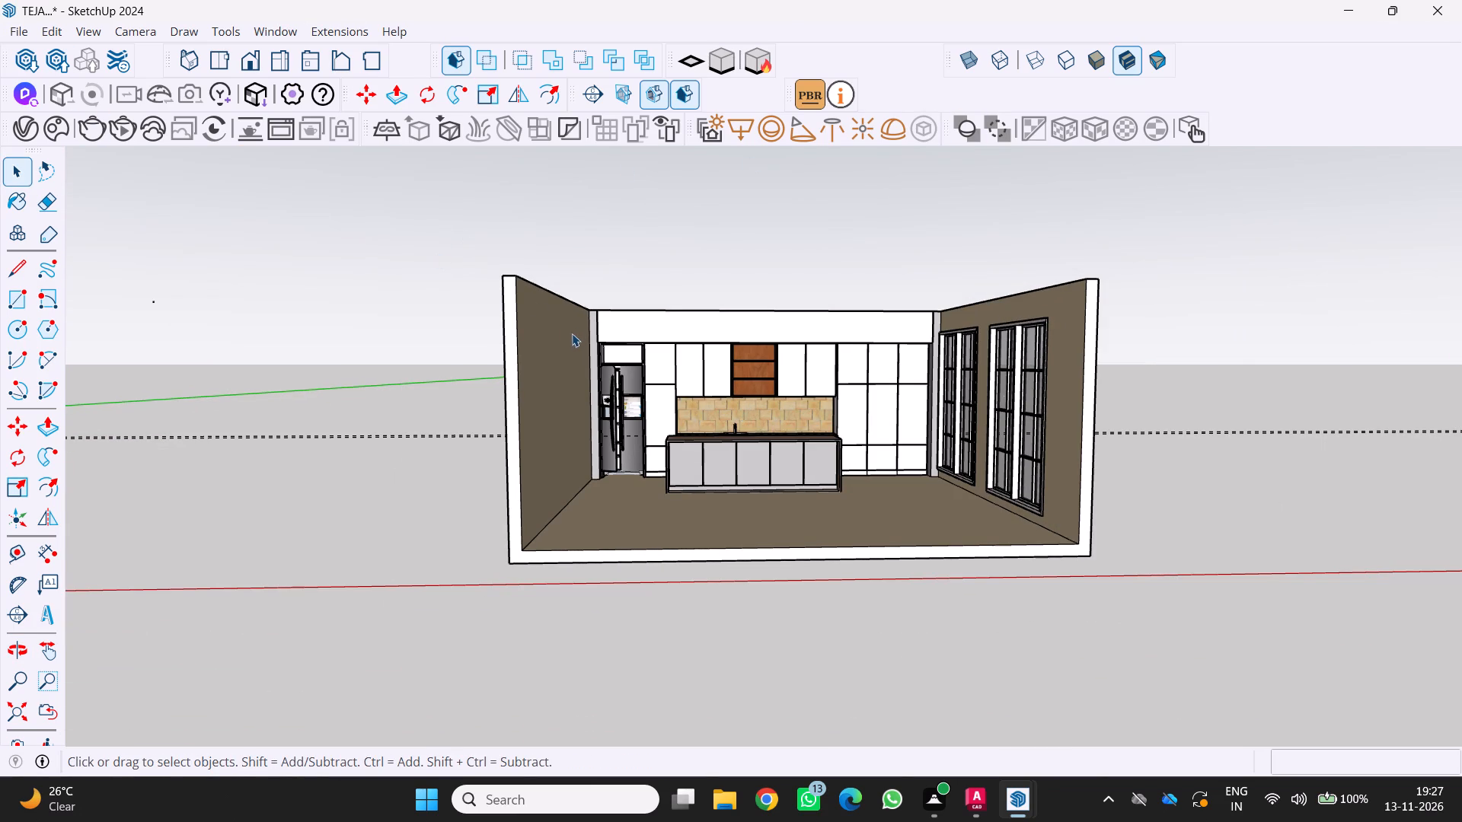
scroll(847, 390, up, 1)
middle_drag(860, 393, 851, 406)
scroll(860, 393, up, 1)
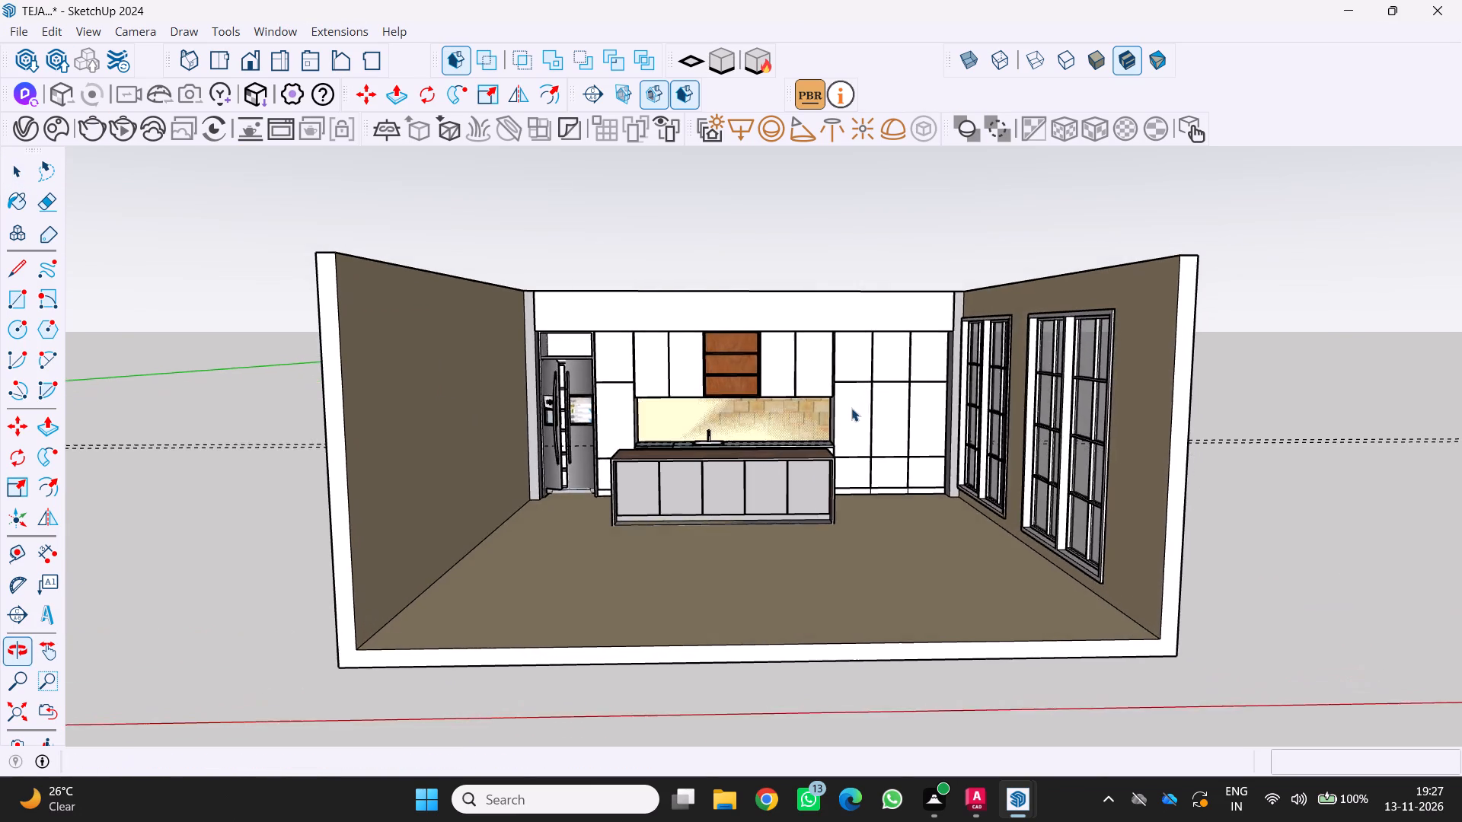
scroll(859, 404, up, 3)
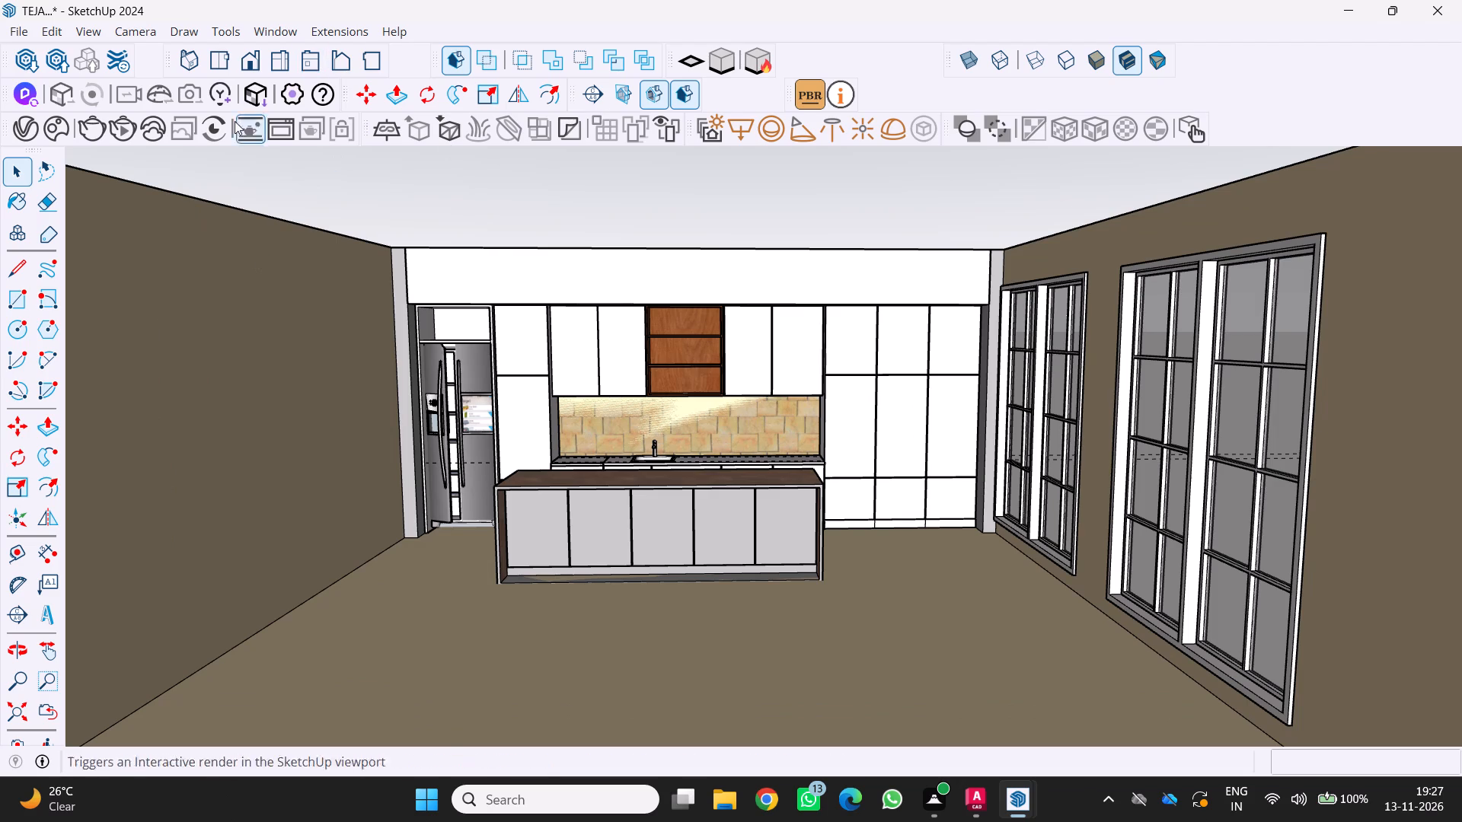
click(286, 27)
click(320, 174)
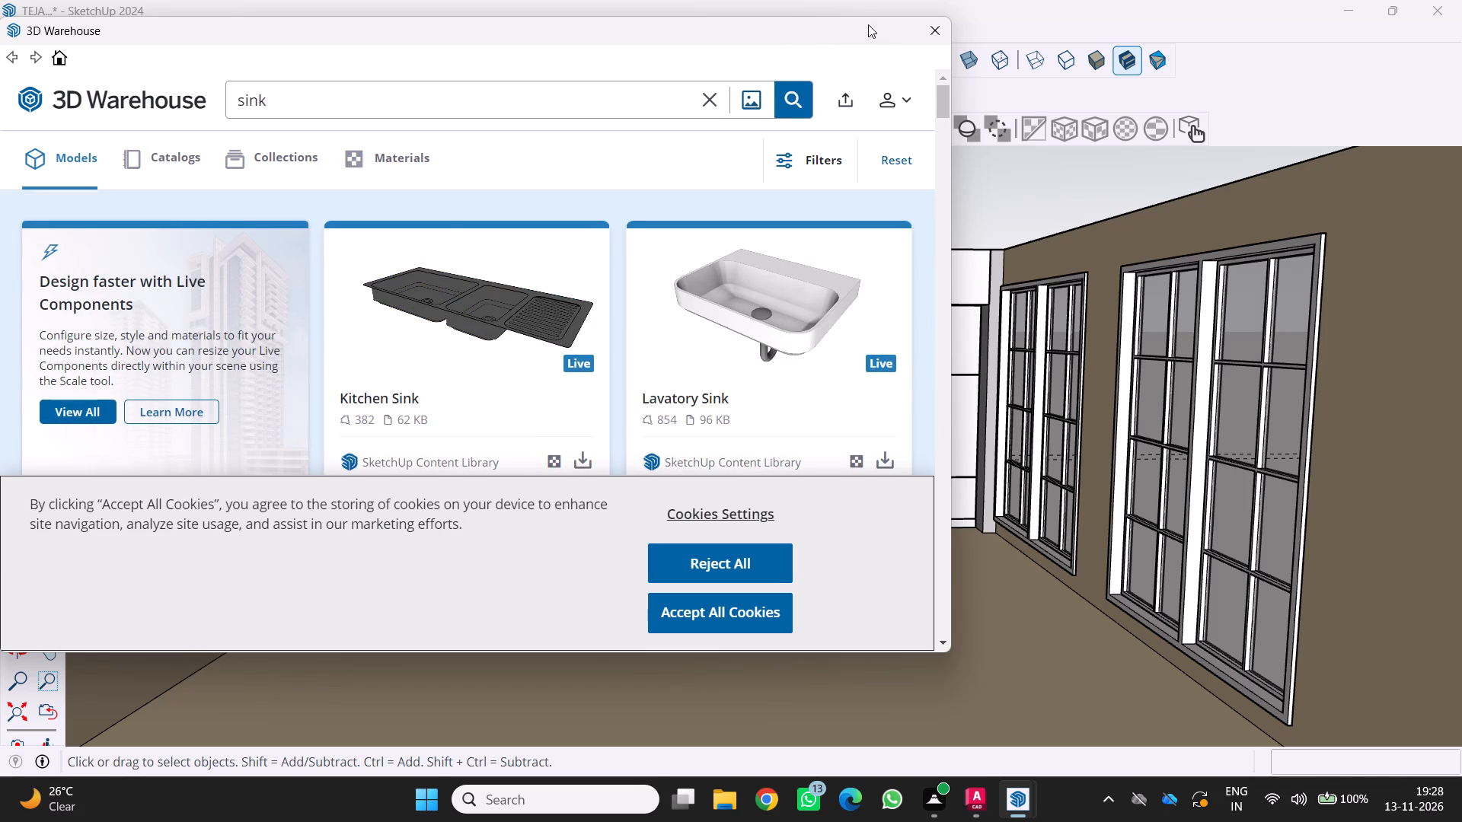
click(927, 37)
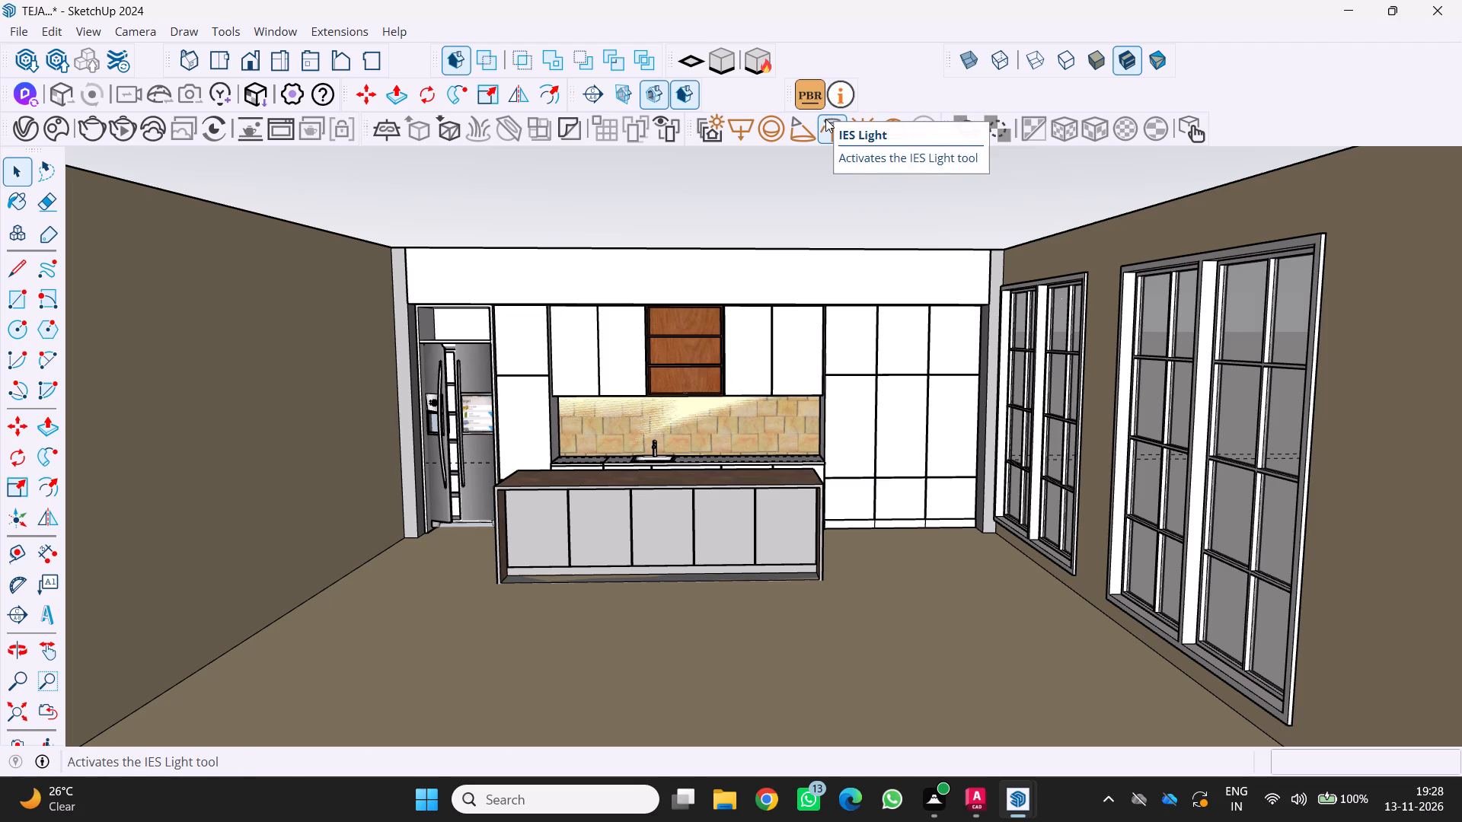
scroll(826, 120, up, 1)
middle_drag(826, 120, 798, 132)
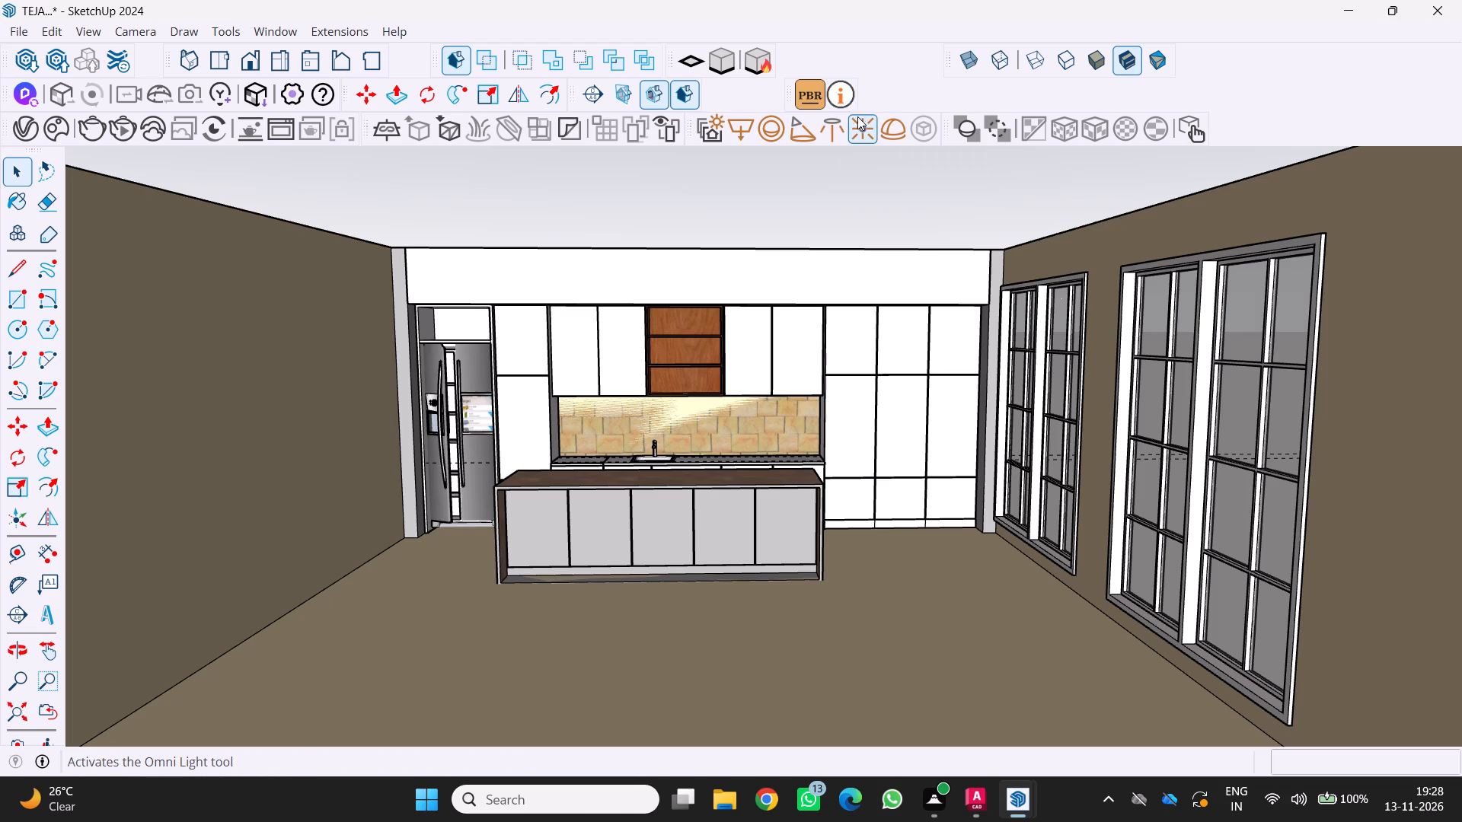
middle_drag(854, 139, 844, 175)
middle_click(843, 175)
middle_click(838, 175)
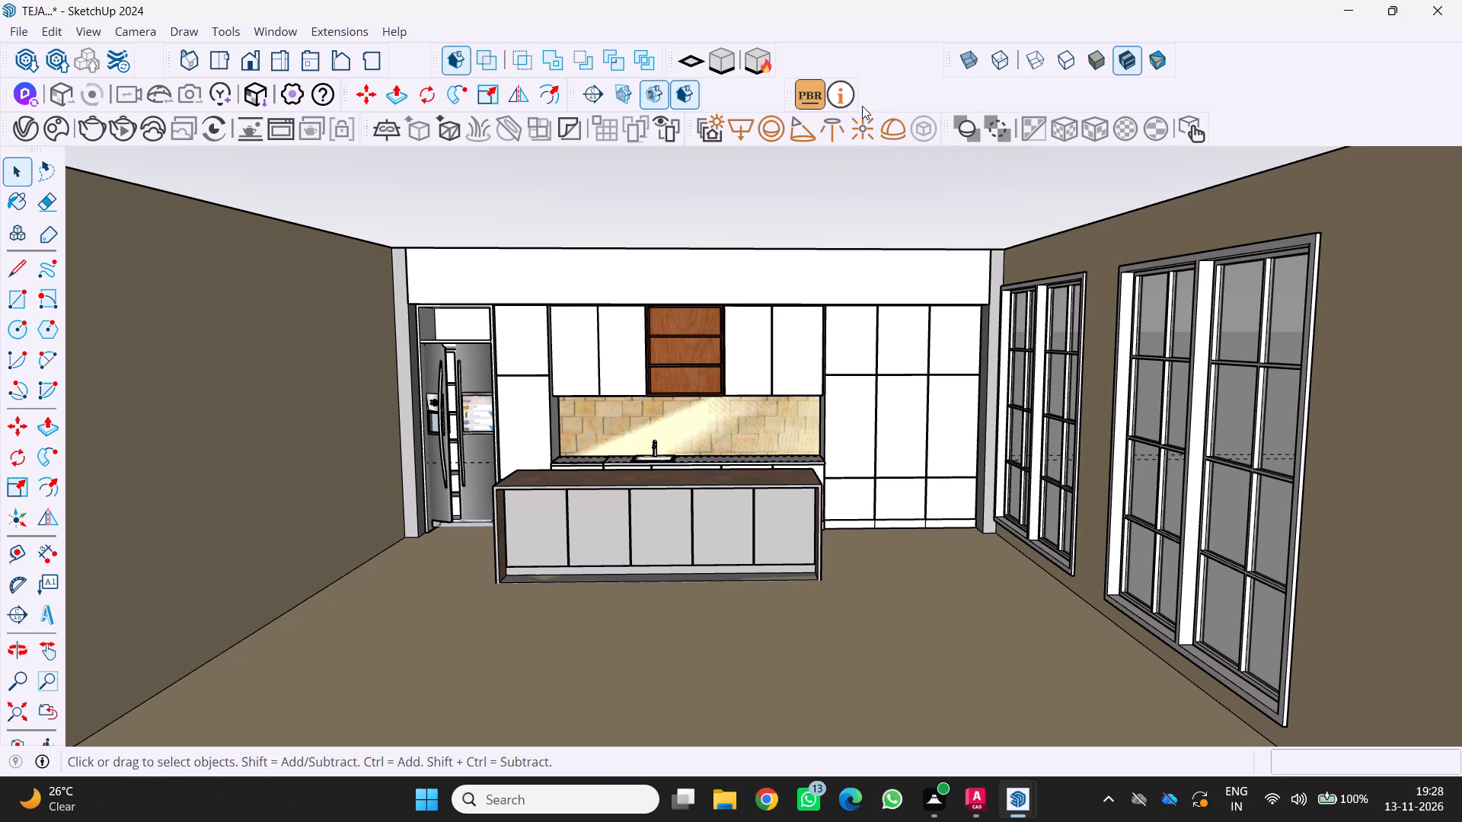
Review the sink wall, island and tall cabinets from a closer, angled viewpoint inside the kitchen.
middle_drag(817, 415, 812, 424)
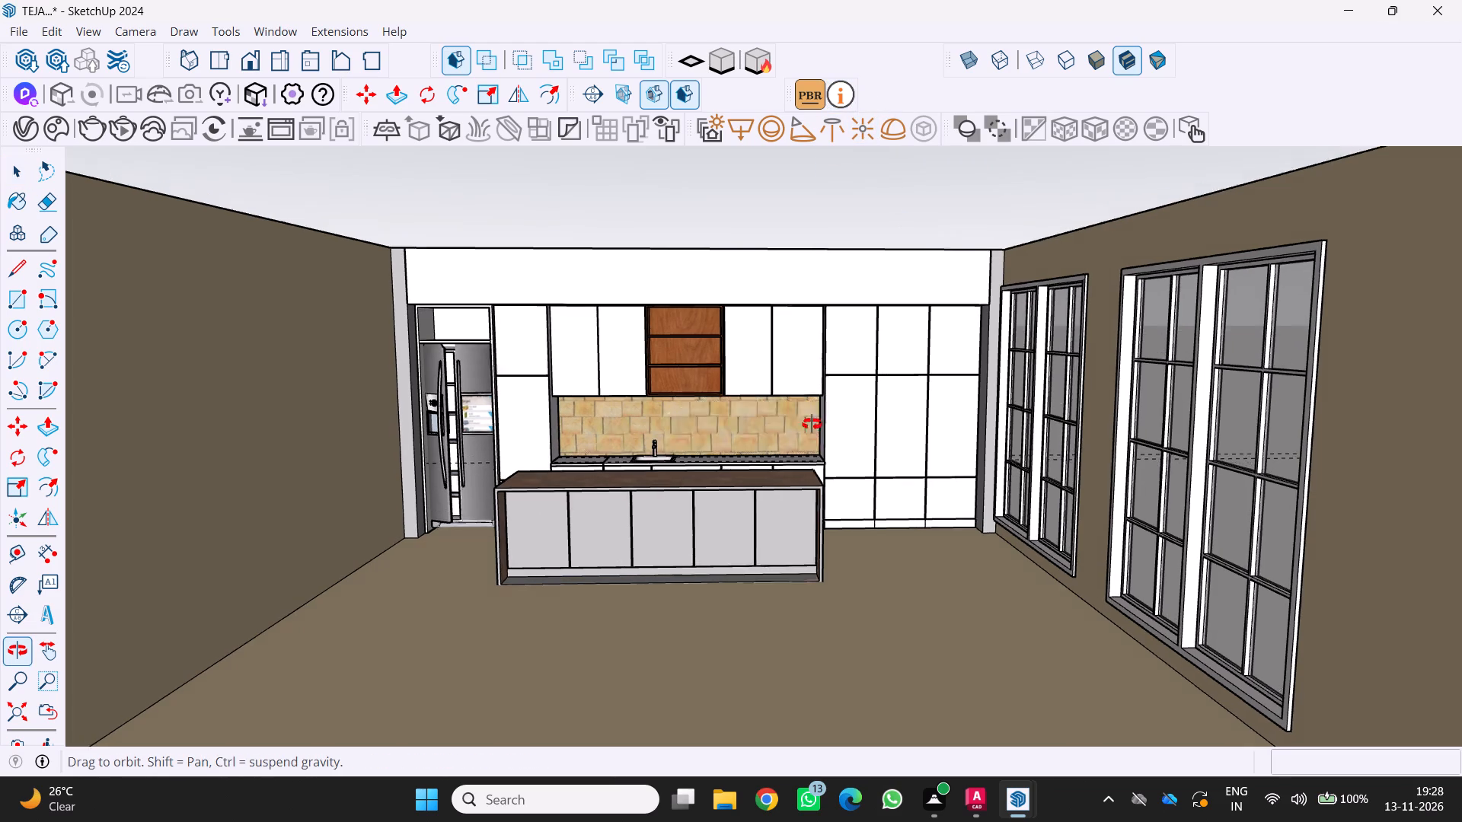
middle_drag(812, 424, 789, 440)
scroll(870, 409, up, 3)
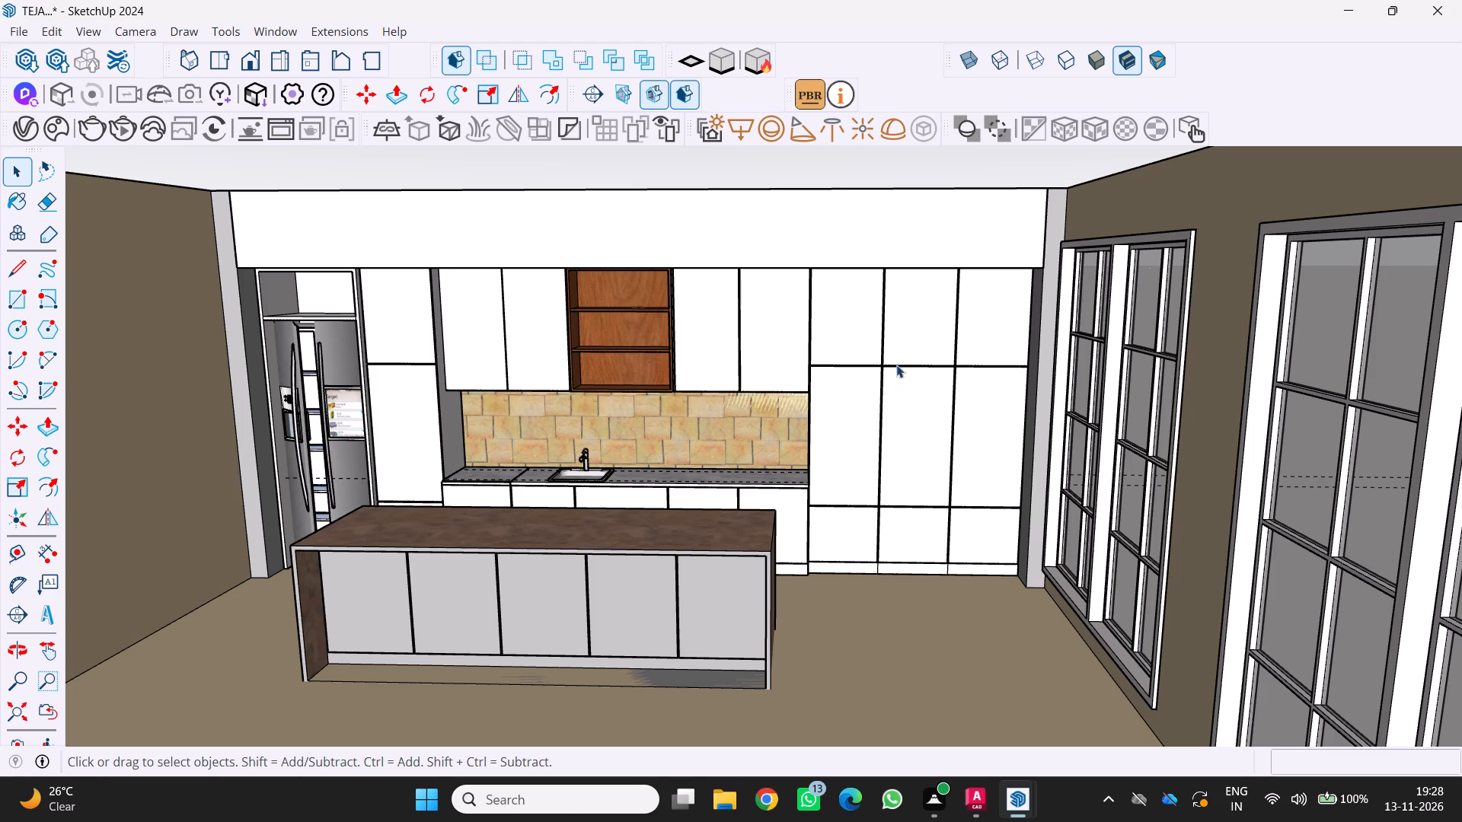
scroll(784, 405, down, 1)
middle_drag(789, 406, 747, 422)
scroll(857, 475, up, 3)
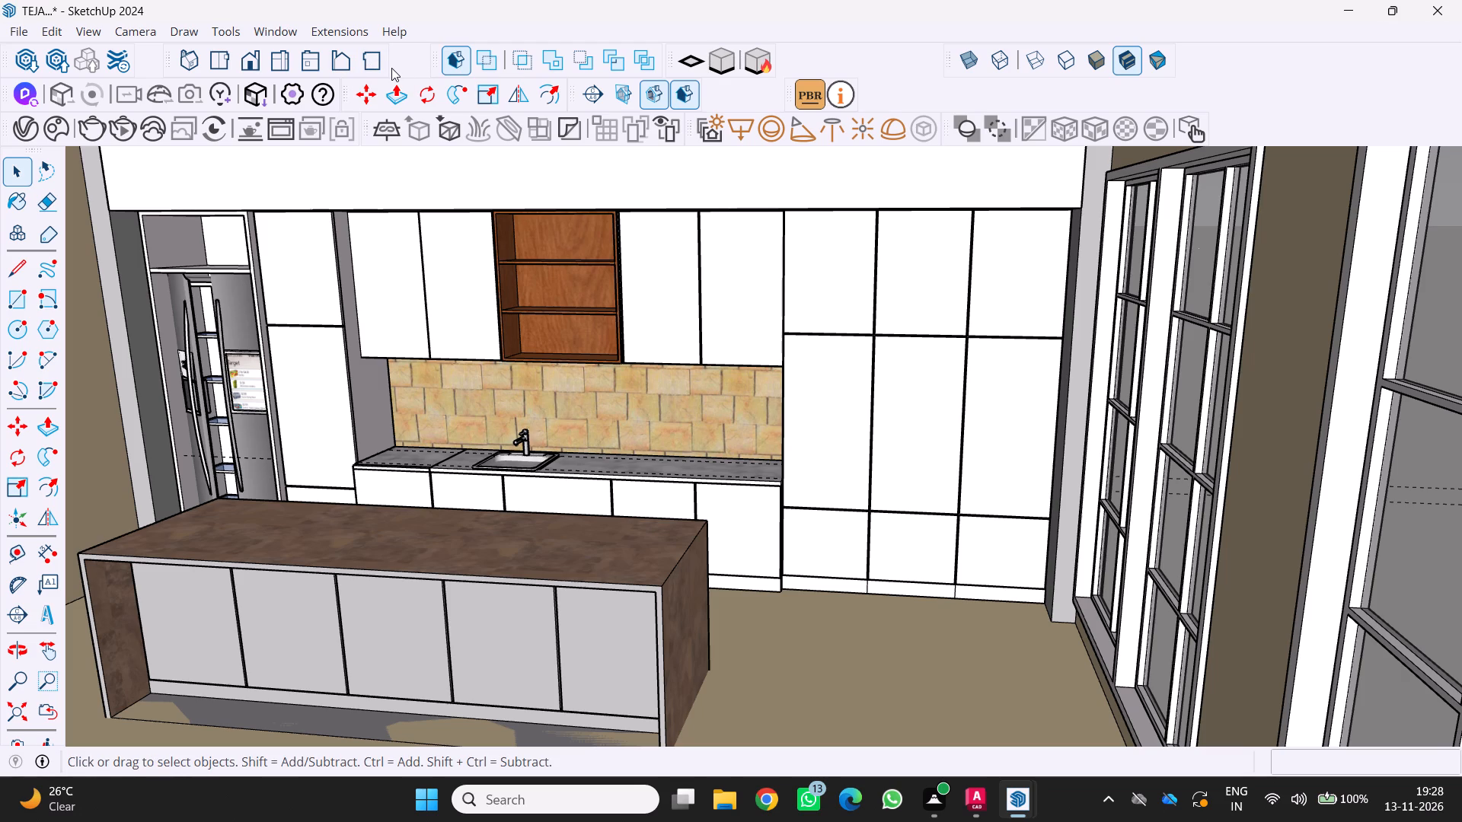
Open 3D Warehouse and replace the previous search term with a model search for "own".
click(274, 36)
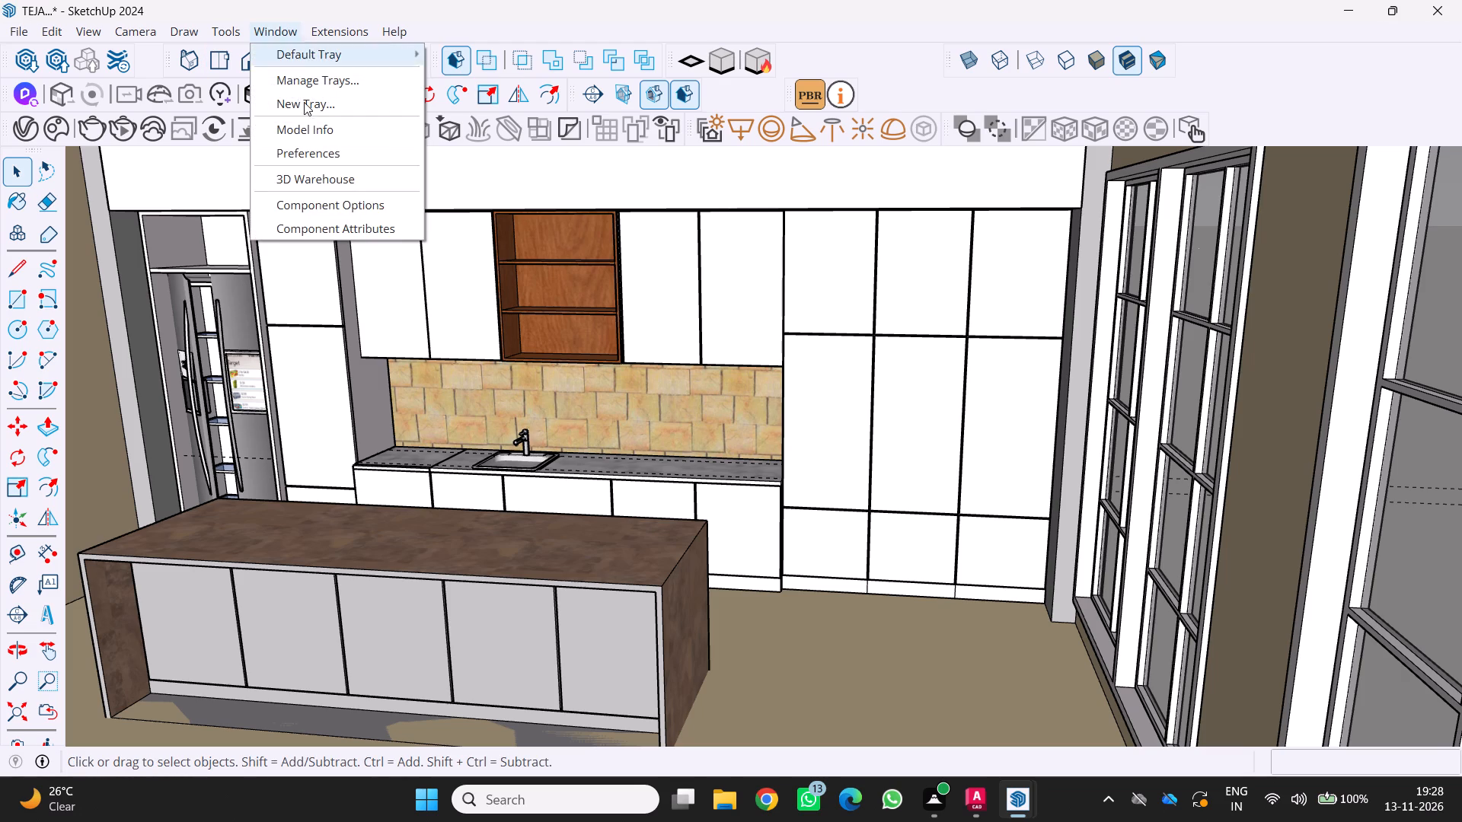
click(348, 177)
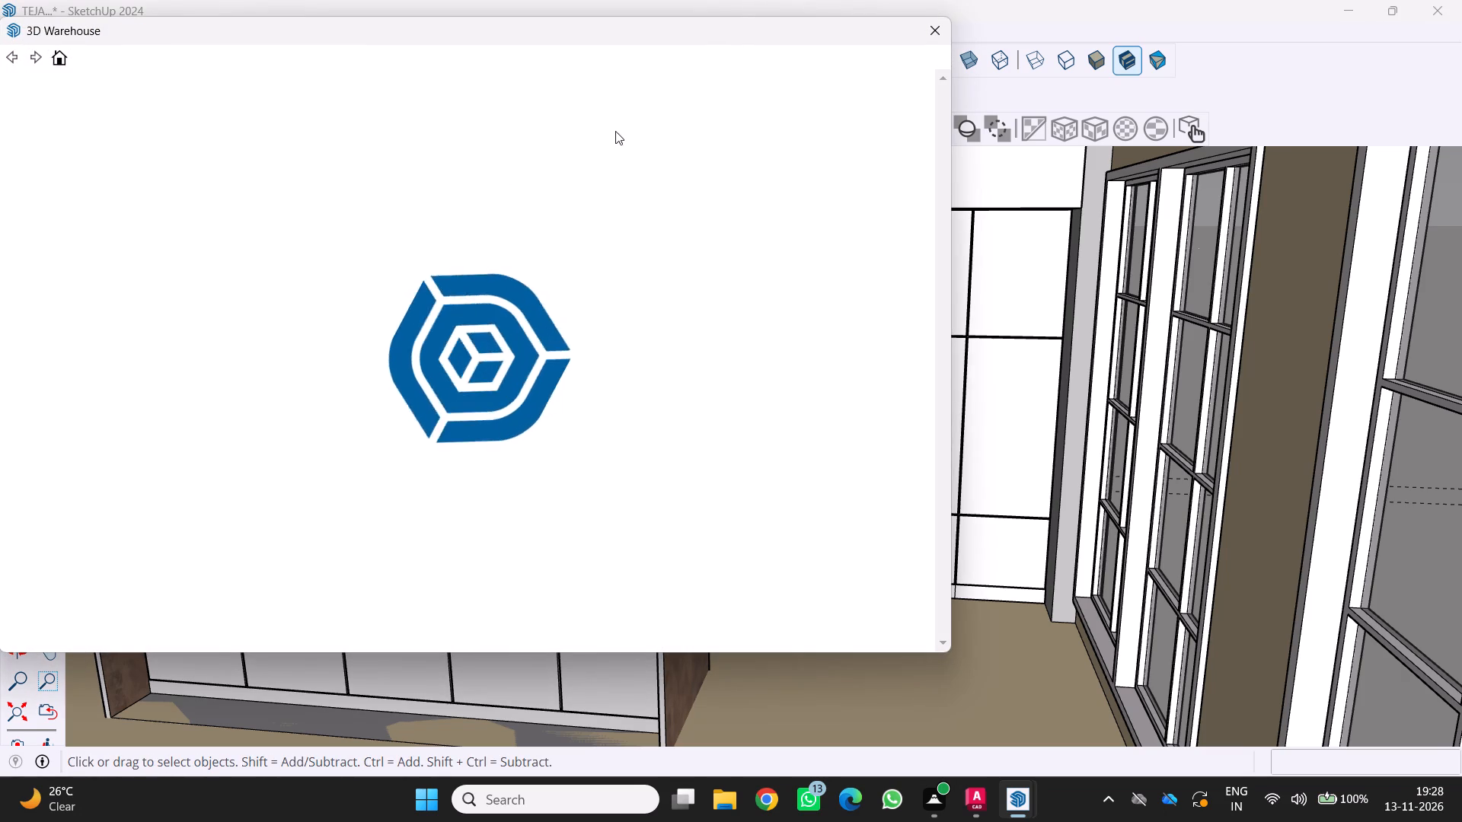
click(379, 109)
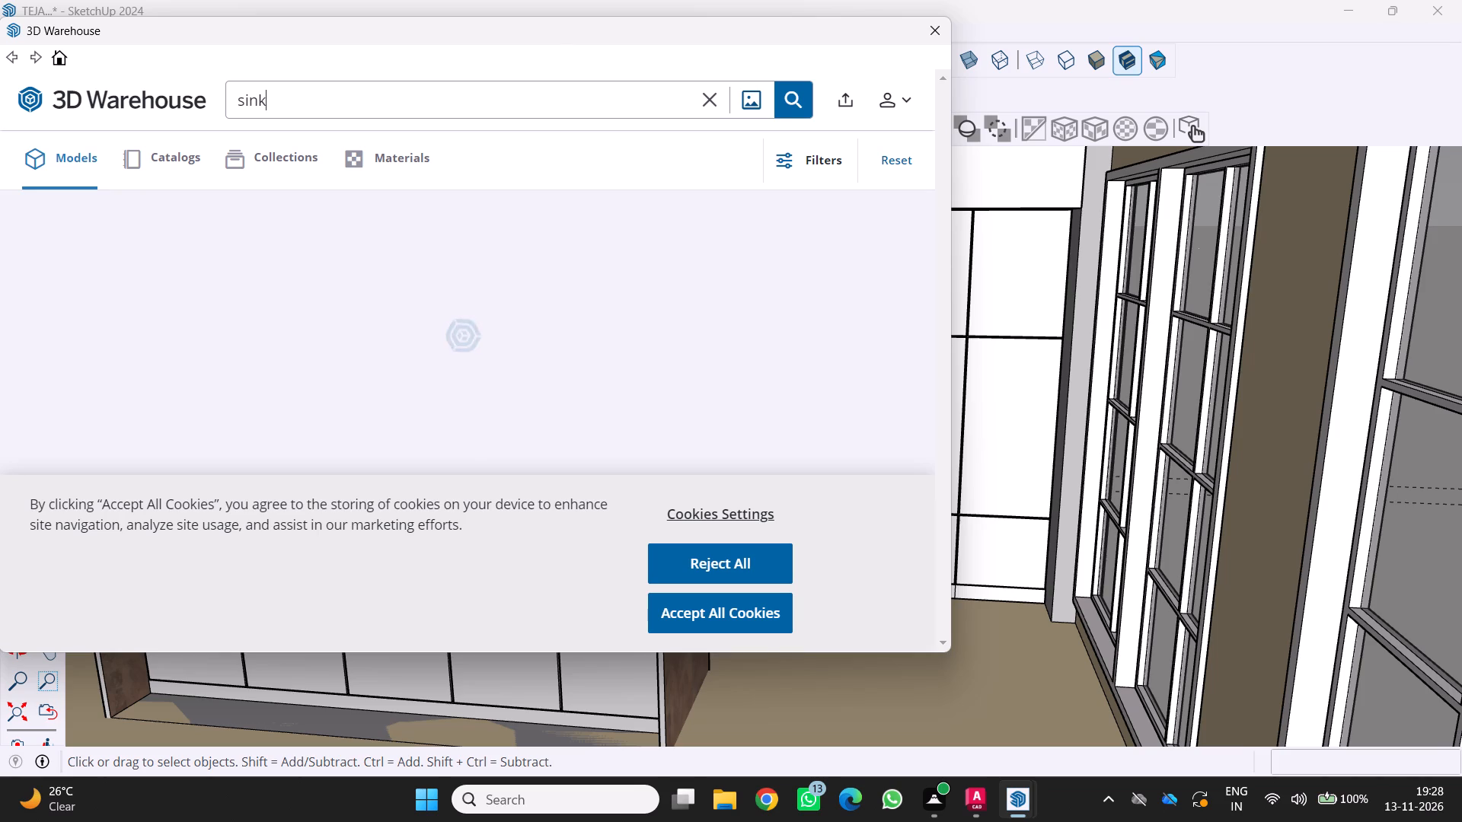
key(BackSpace)
key(BackSpace)
key(BackSpace)
key(BackSpace)
key(BackSpace)
key(BackSpace)
key(BackSpace)
key(BackSpace)
key(BackSpace)
key(BackSpace)
key(BackSpace)
key(BackSpace)
key(BackSpace)
key(BackSpace)
key(BackSpace)
key(BackSpace)
key(BackSpace)
key(BackSpace)
key(BackSpace)
key(BackSpace)
key(BackSpace)
key(BackSpace)
key(BackSpace)
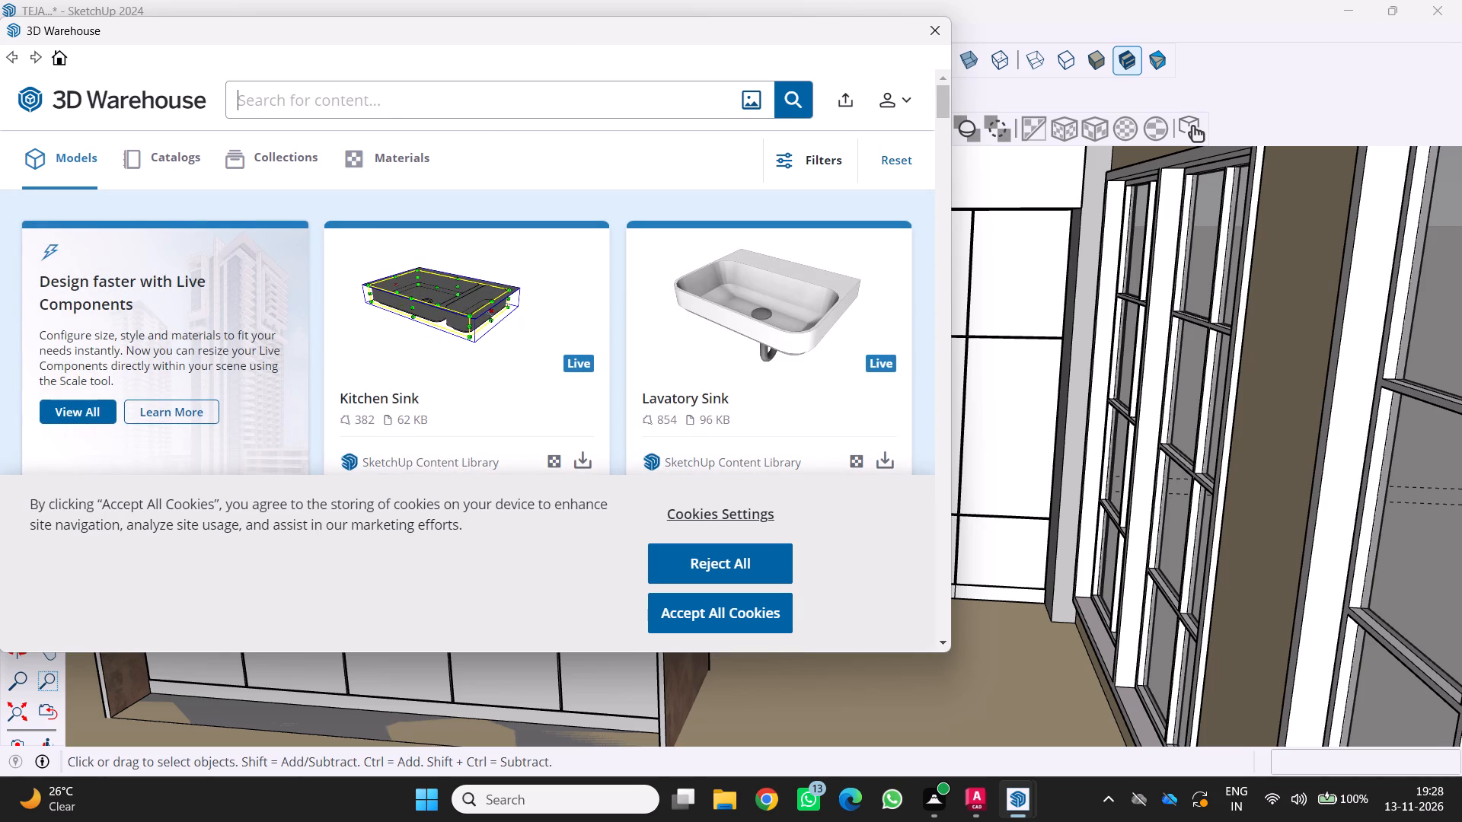
click(292, 94)
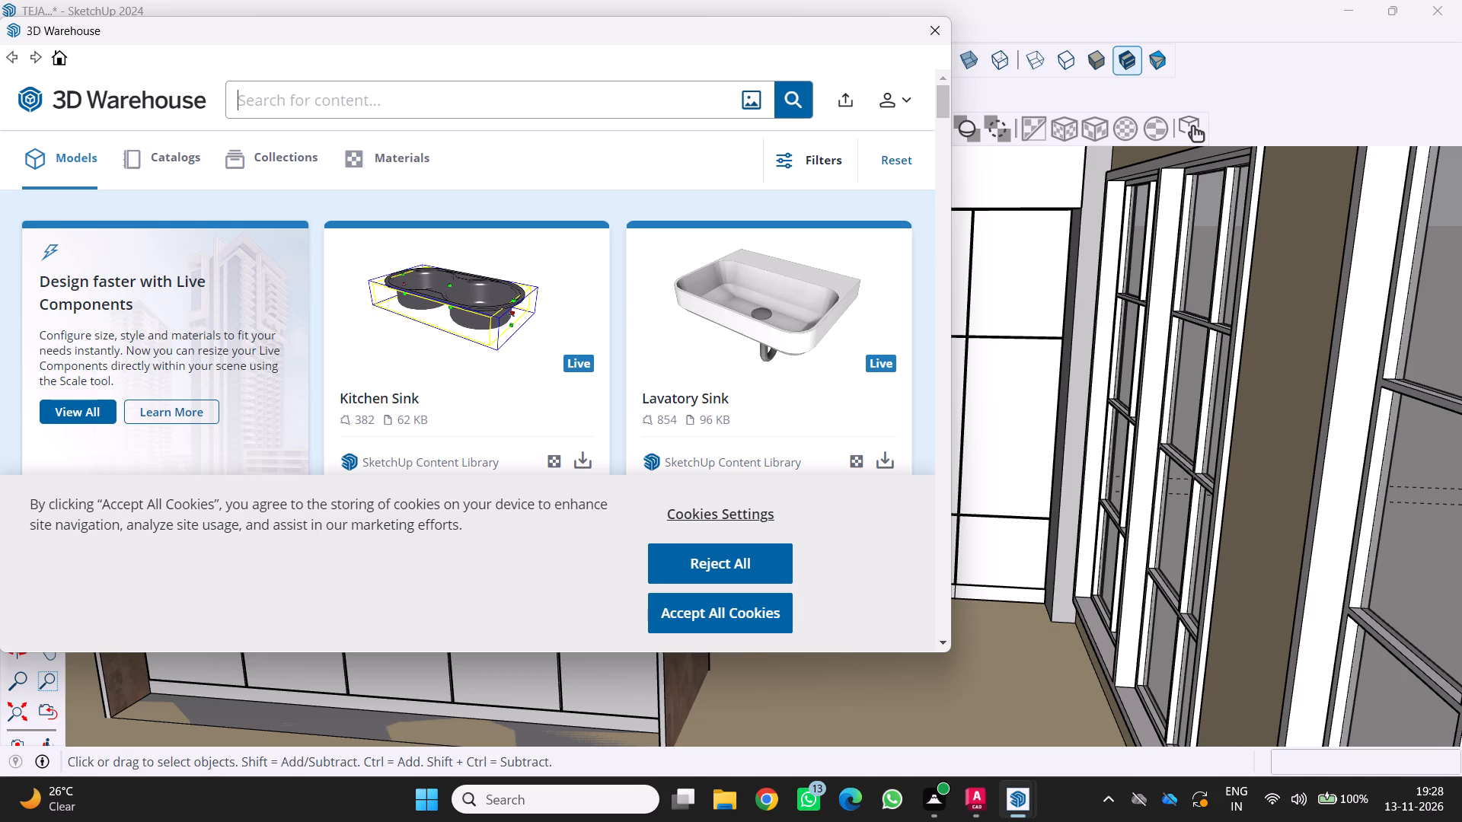
key(o)
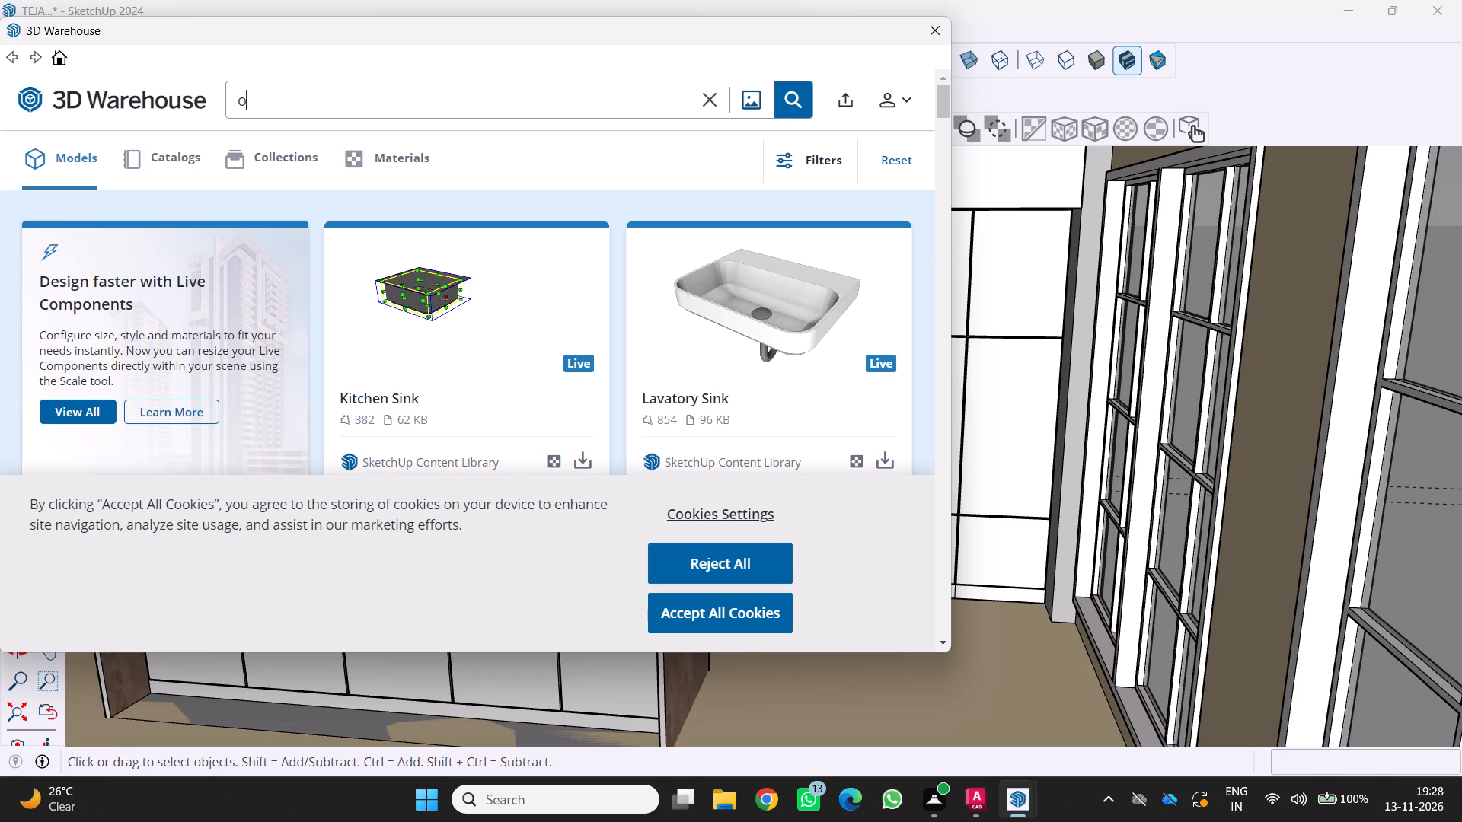
key(w)
key(m)
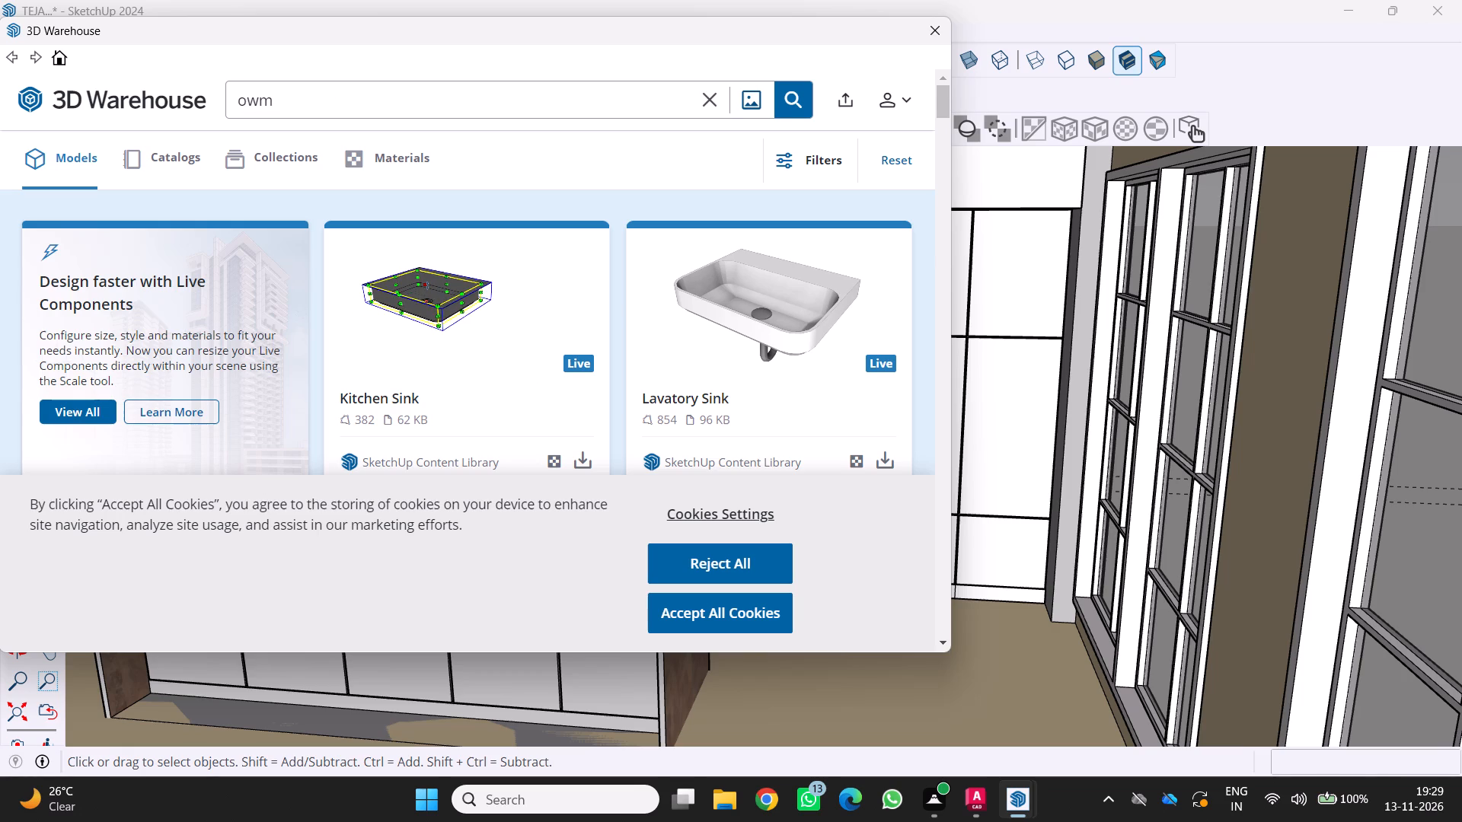
key(BackSpace)
key(n)
key(Return)
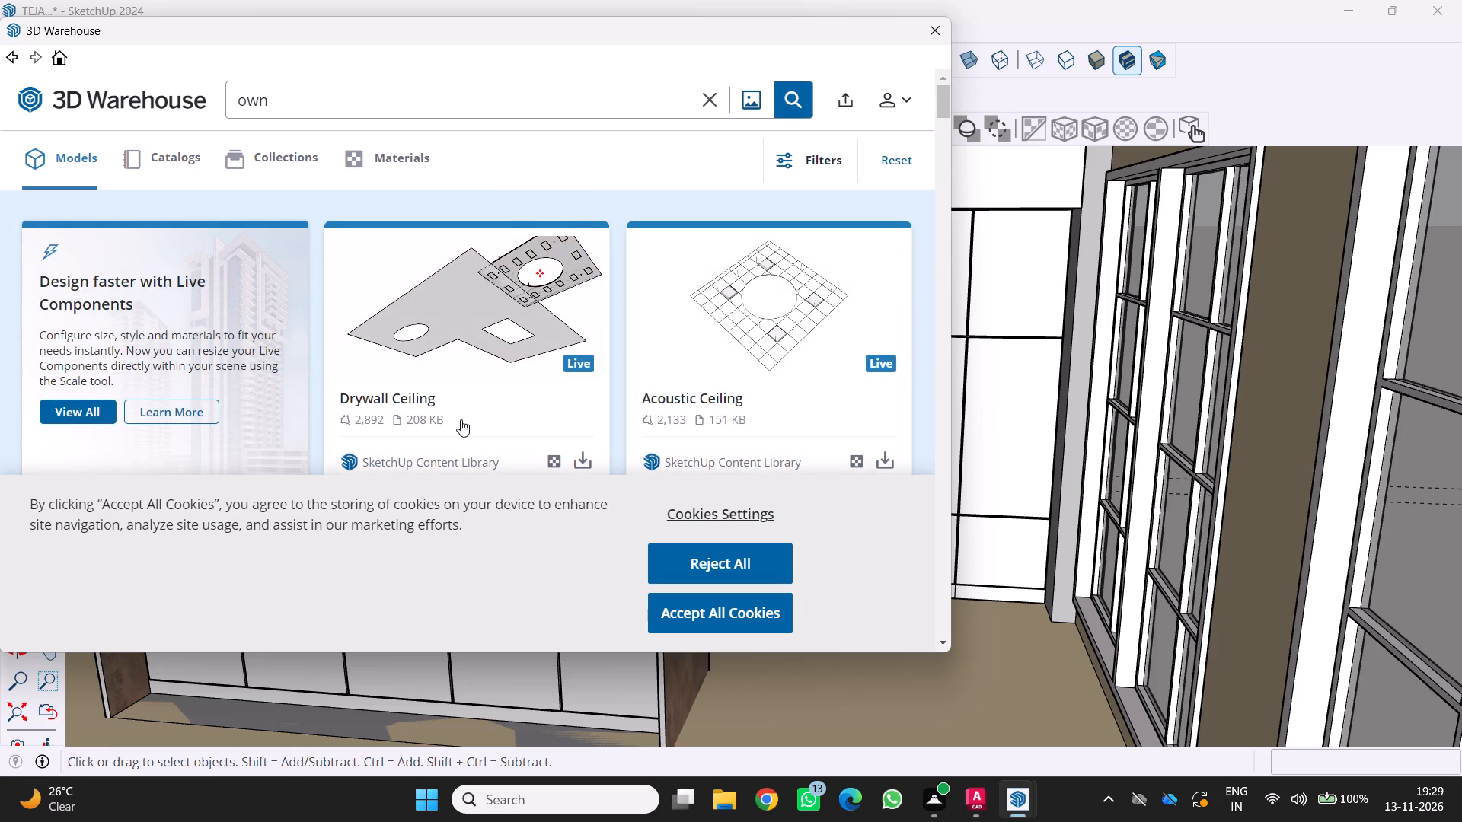
Browse the 3D Warehouse results for "own" for a model suitable for the kitchen.
scroll(461, 419, down, 9)
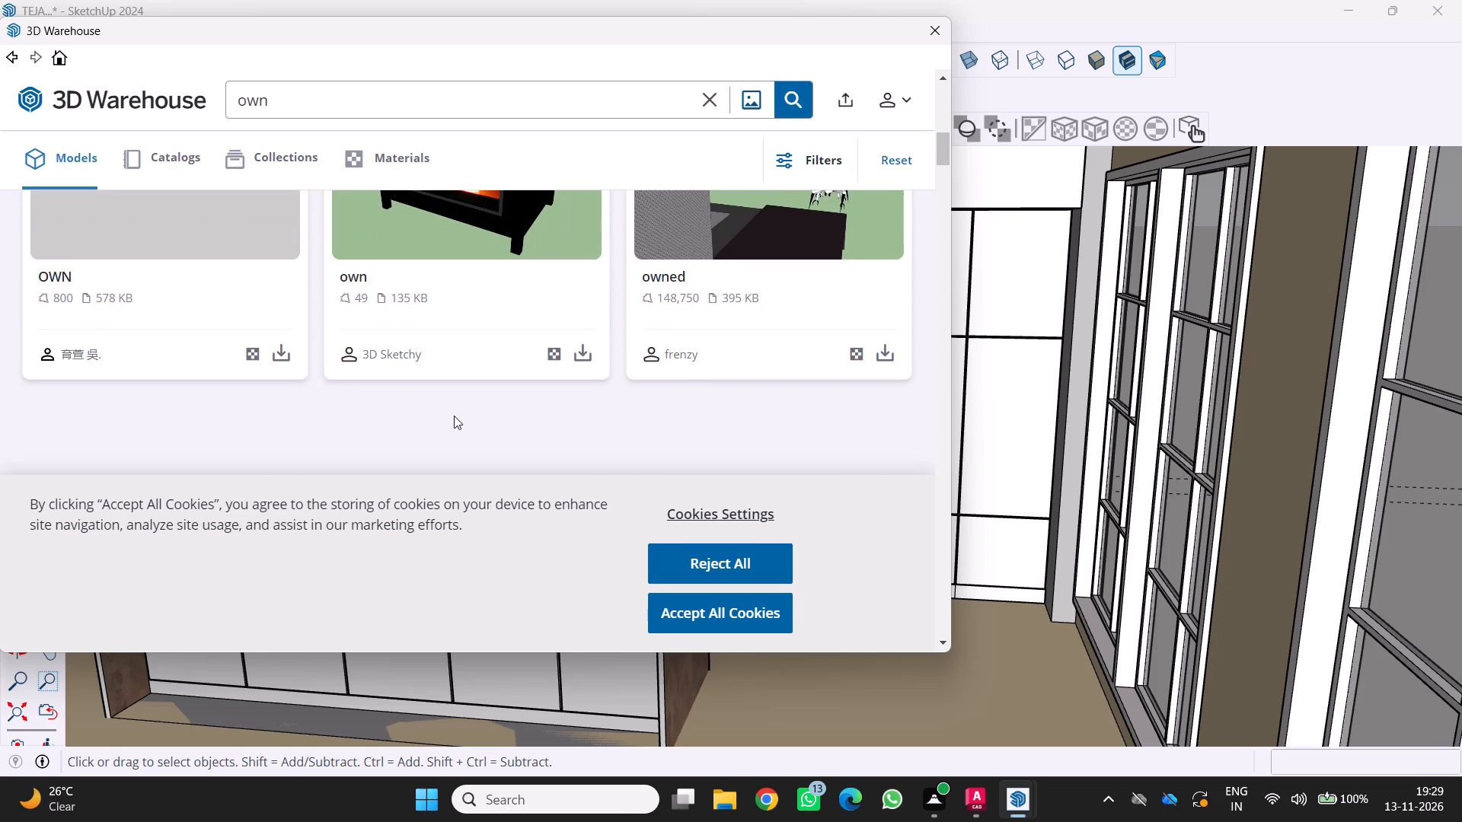
scroll(454, 415, down, 6)
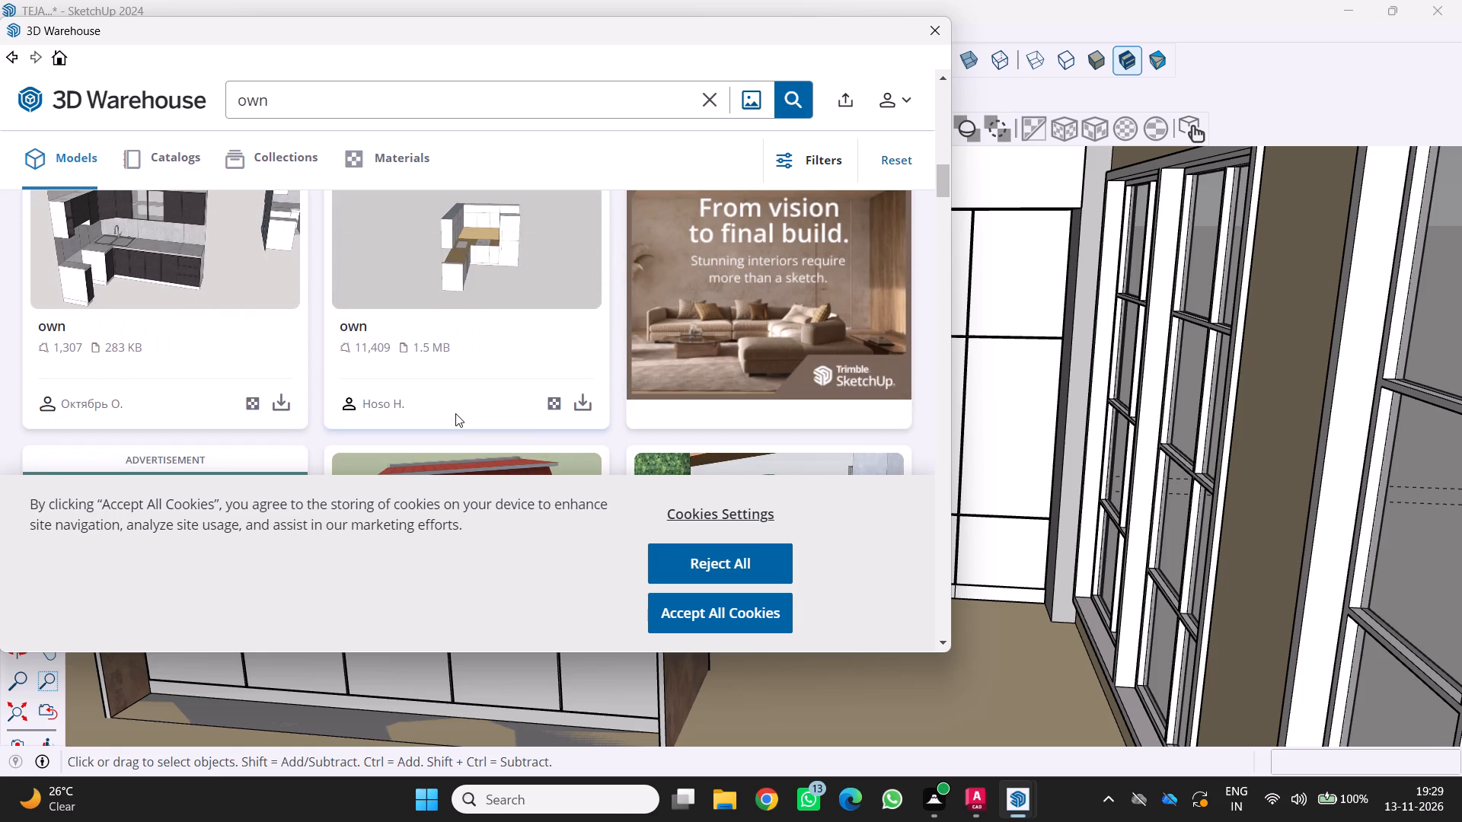
scroll(456, 413, down, 11)
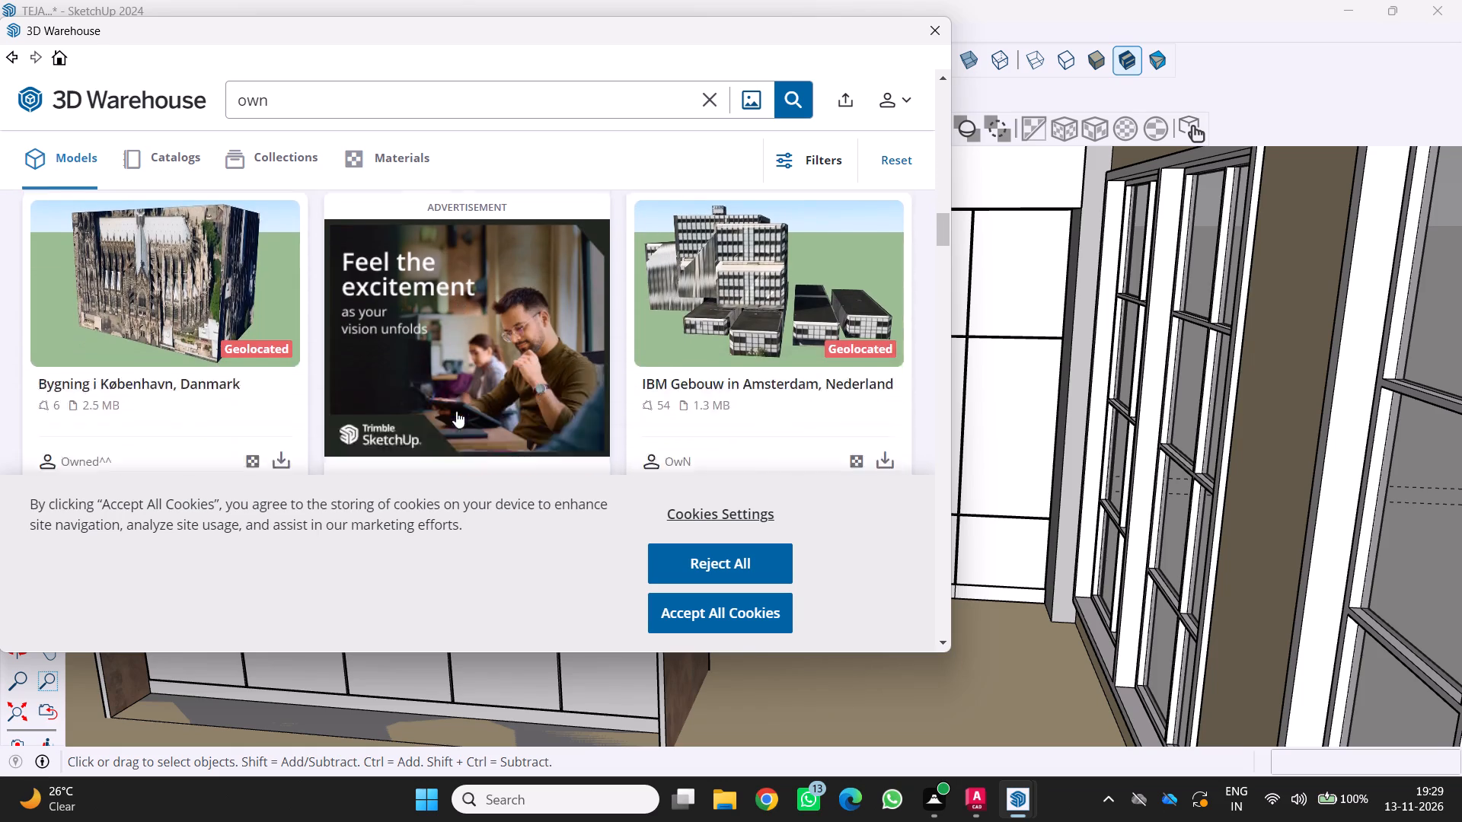
scroll(456, 411, down, 9)
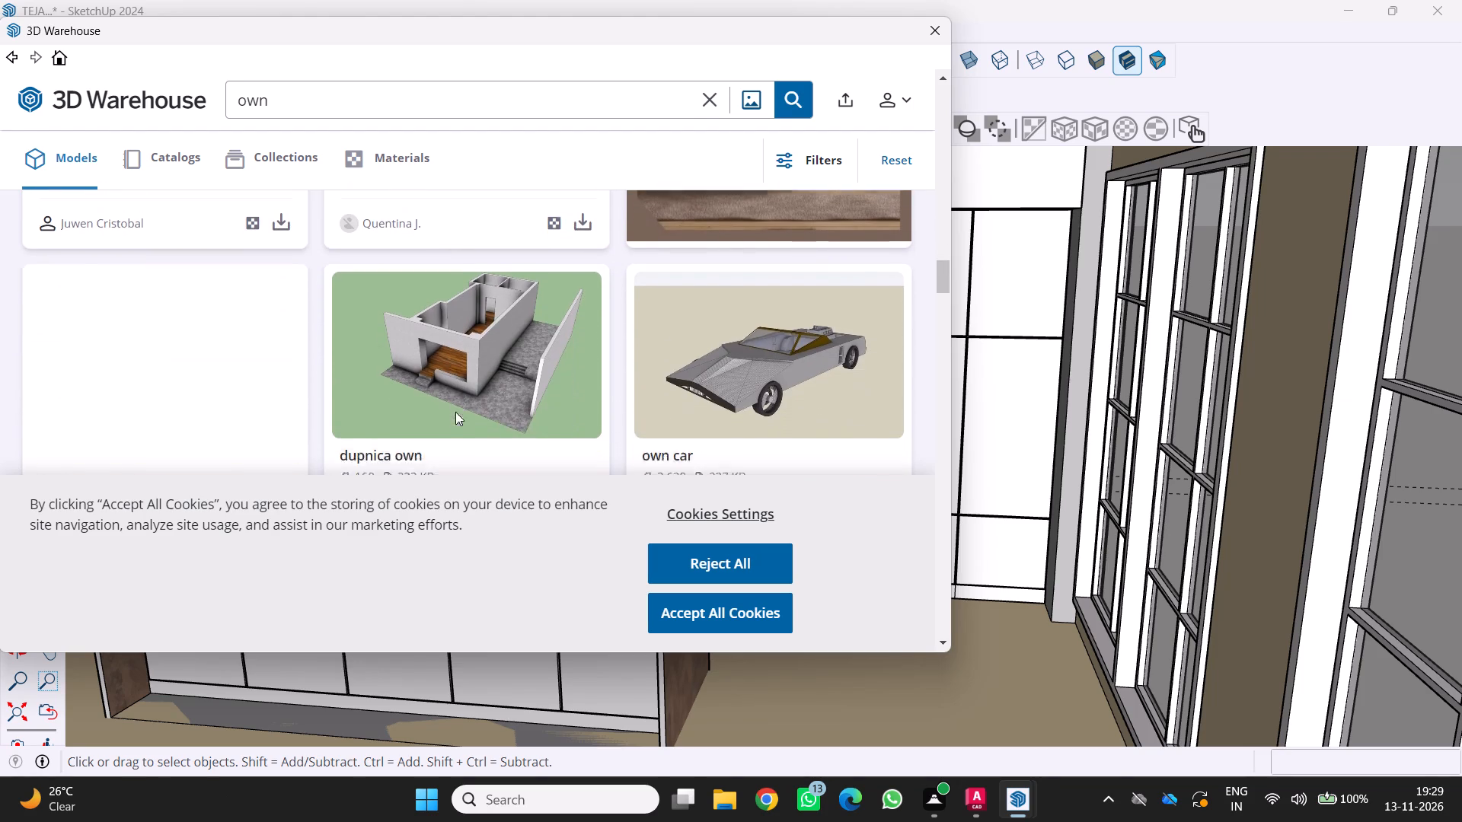
scroll(455, 412, down, 6)
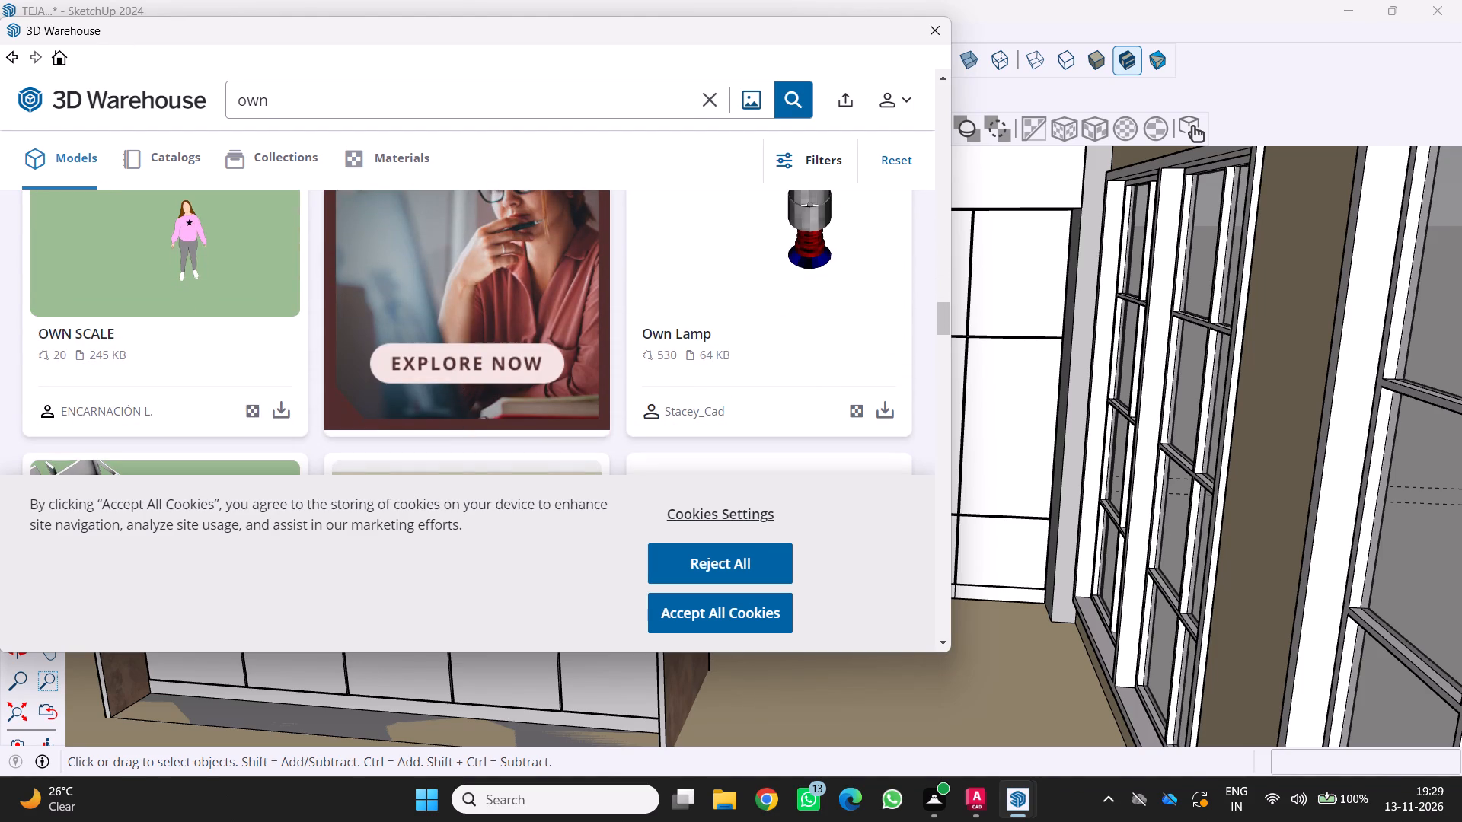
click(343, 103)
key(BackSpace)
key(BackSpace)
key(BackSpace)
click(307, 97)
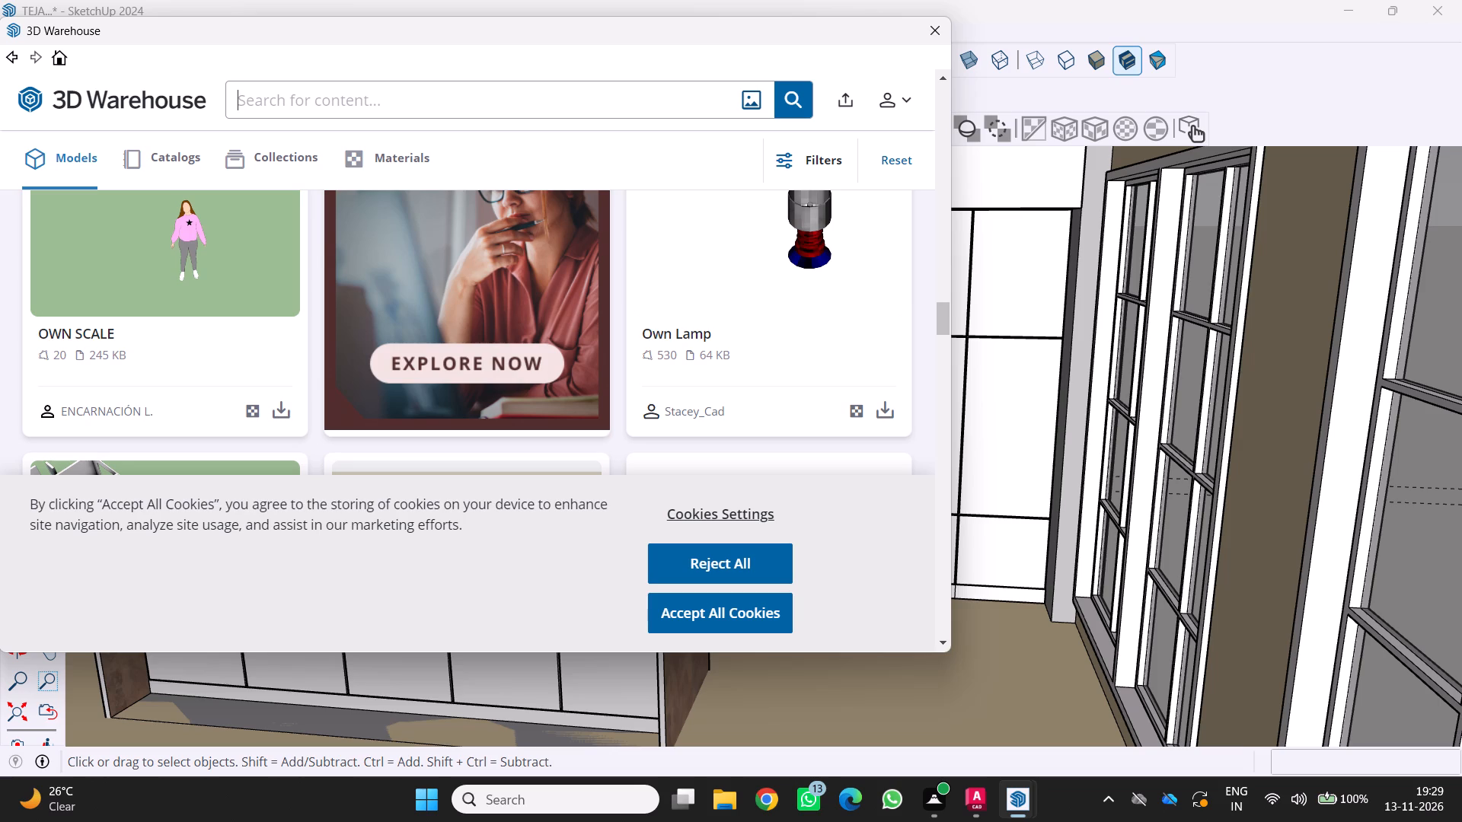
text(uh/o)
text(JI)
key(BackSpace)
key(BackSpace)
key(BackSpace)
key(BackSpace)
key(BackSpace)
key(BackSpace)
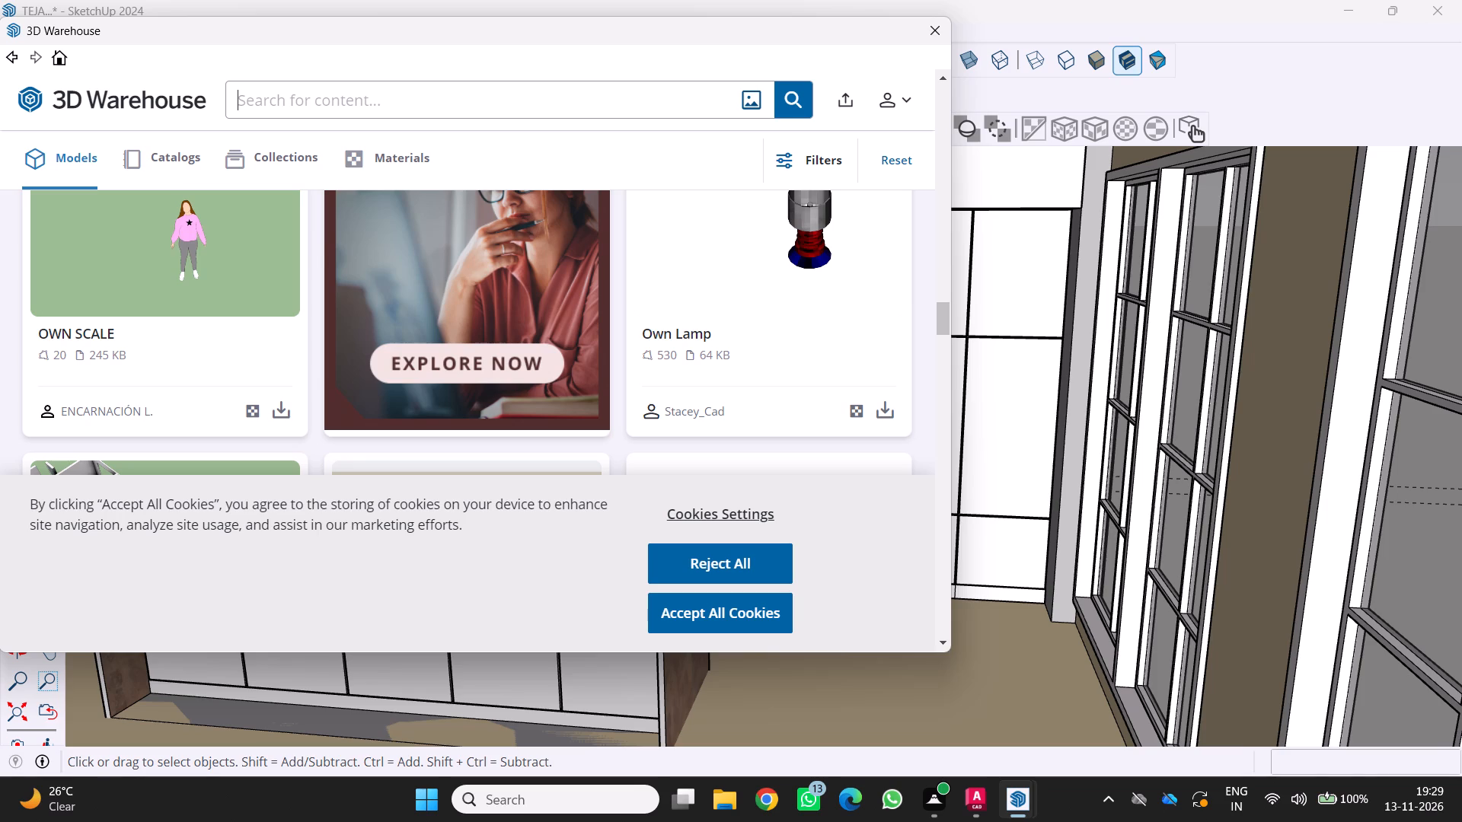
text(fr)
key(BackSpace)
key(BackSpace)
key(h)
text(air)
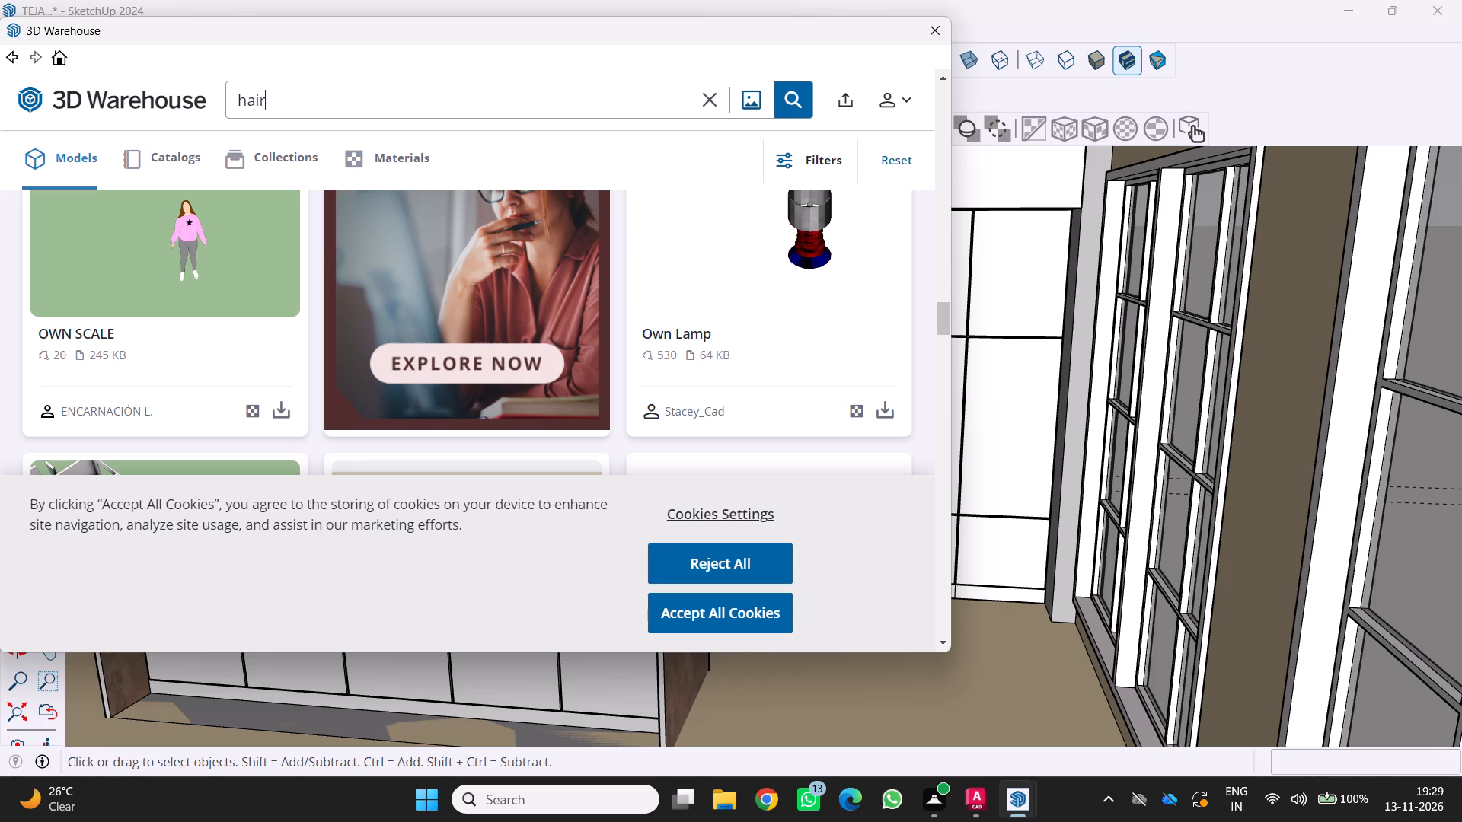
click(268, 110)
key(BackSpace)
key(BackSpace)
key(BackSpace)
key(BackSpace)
Search the 3D Warehouse models for "air frige".
click(246, 107)
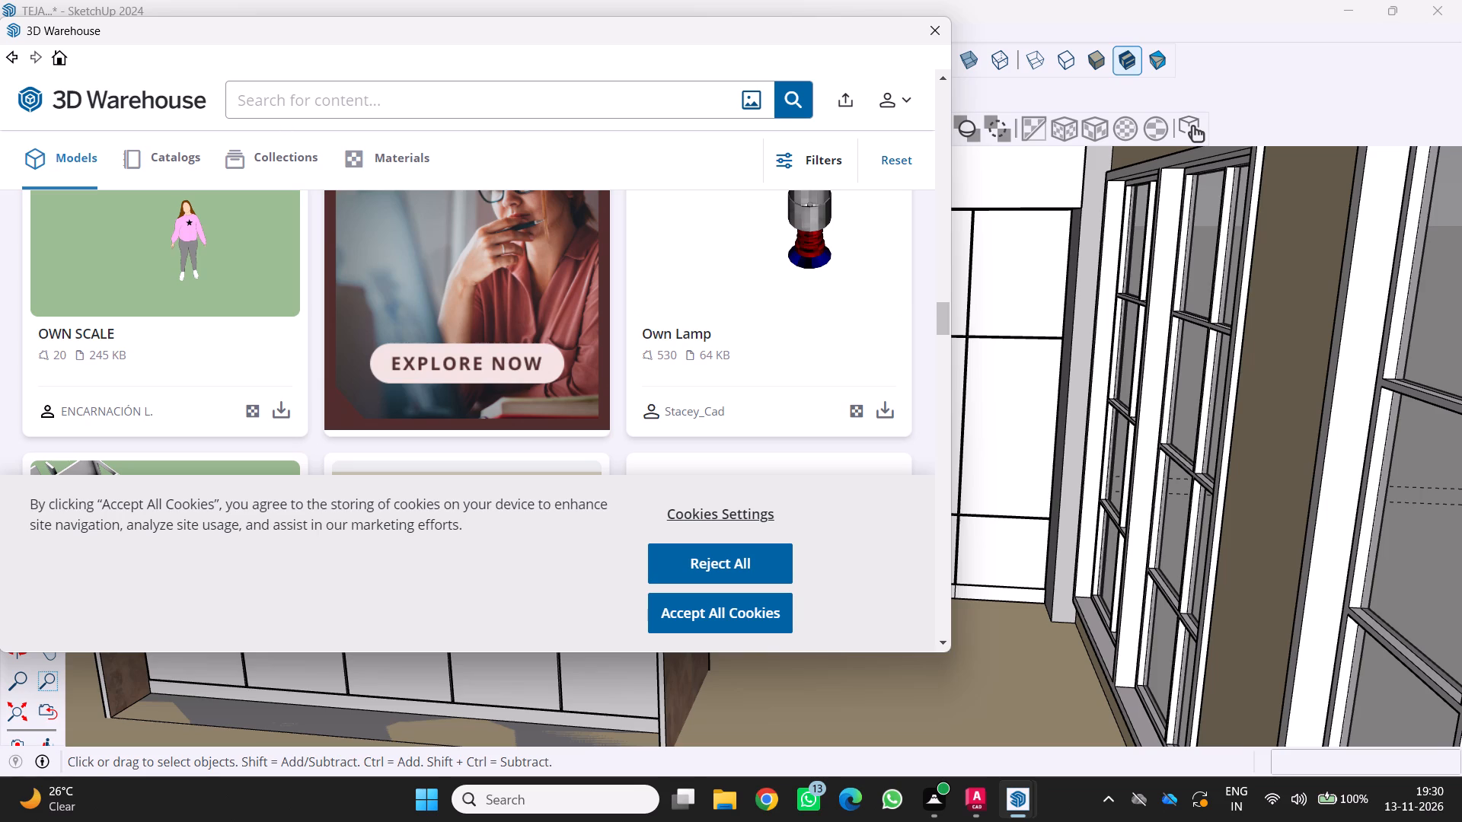
click(282, 104)
text(air)
key(space)
text(fri)
text(ge)
click(791, 103)
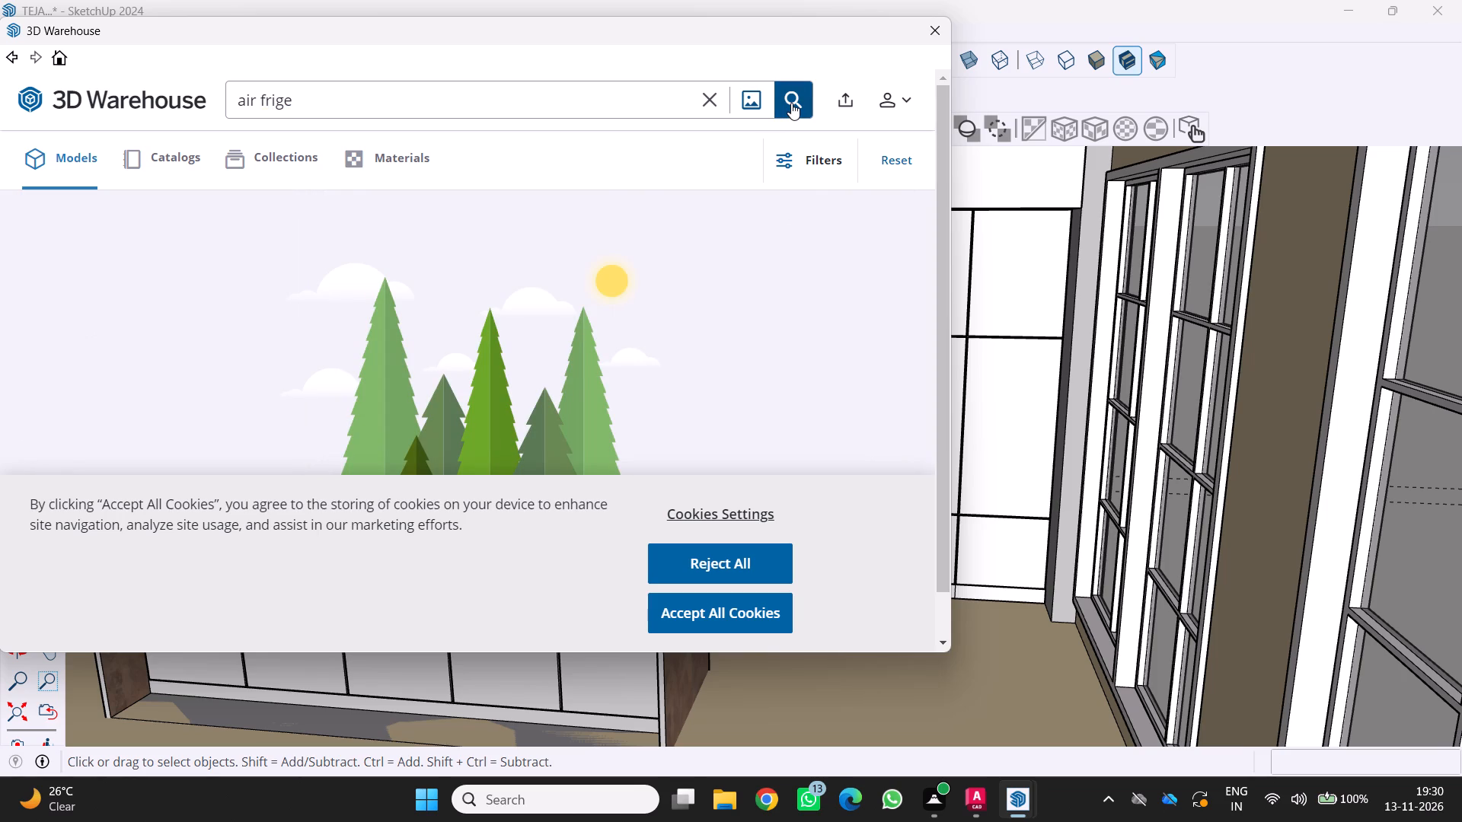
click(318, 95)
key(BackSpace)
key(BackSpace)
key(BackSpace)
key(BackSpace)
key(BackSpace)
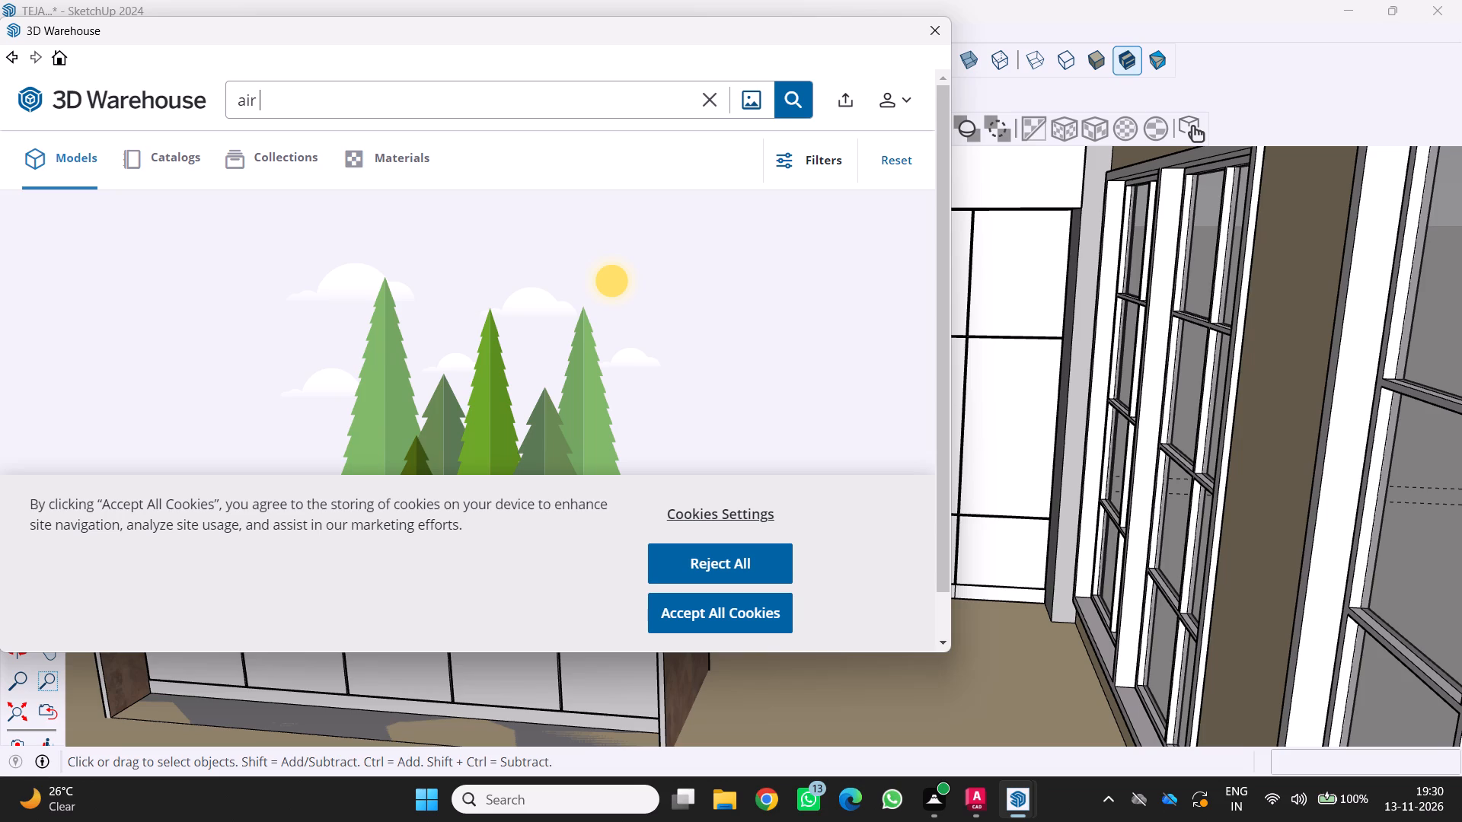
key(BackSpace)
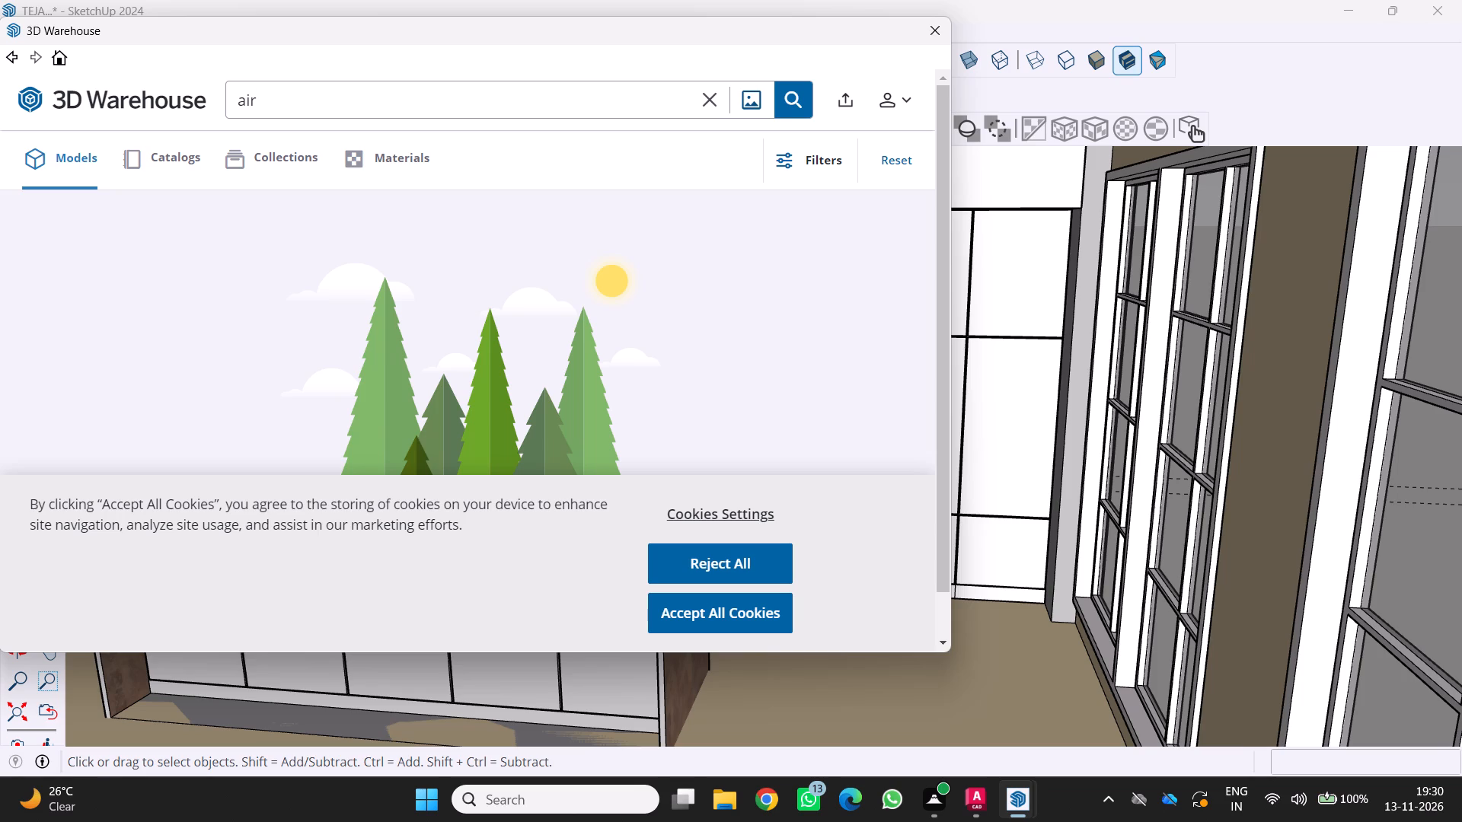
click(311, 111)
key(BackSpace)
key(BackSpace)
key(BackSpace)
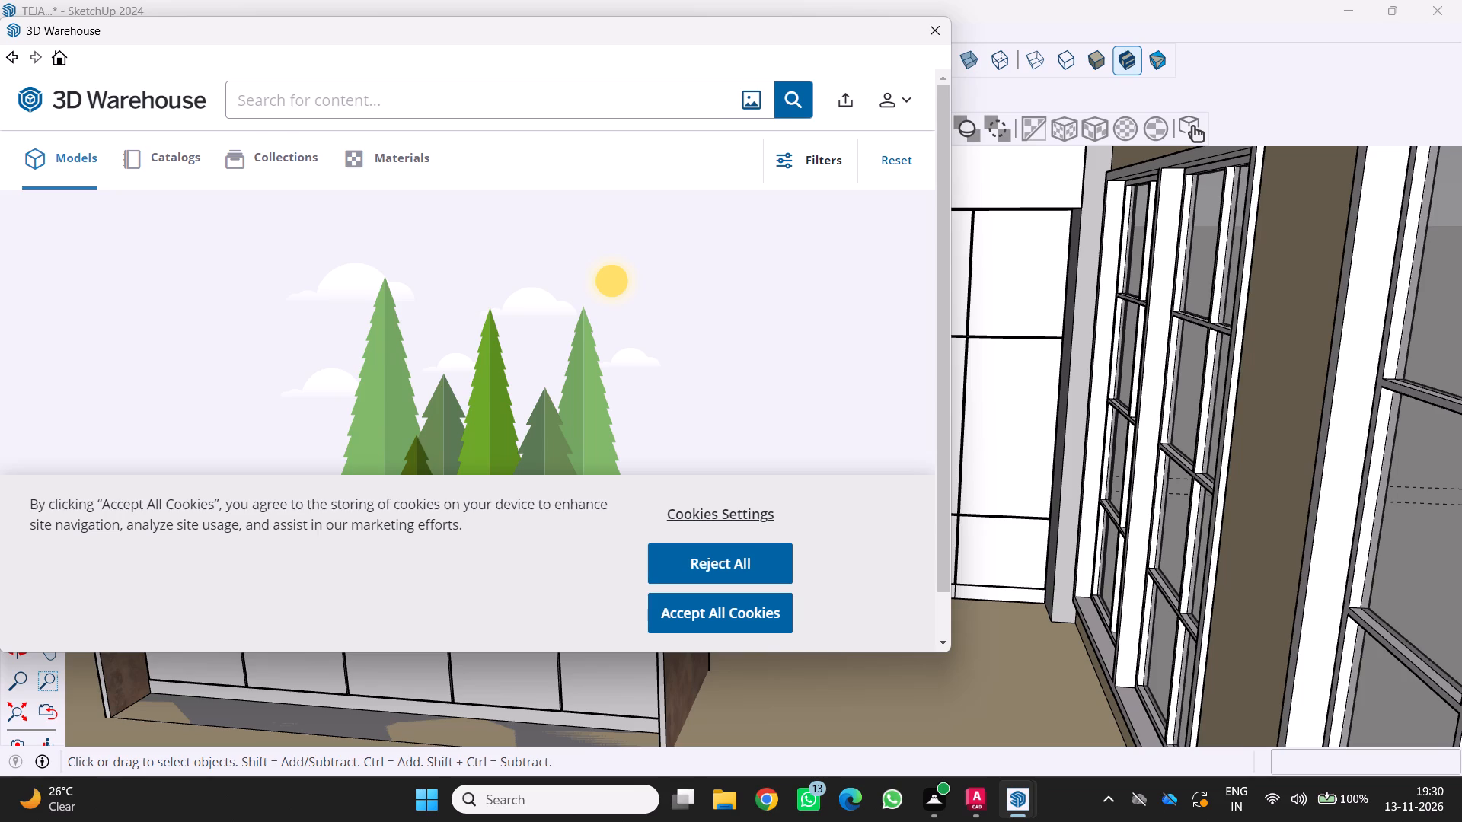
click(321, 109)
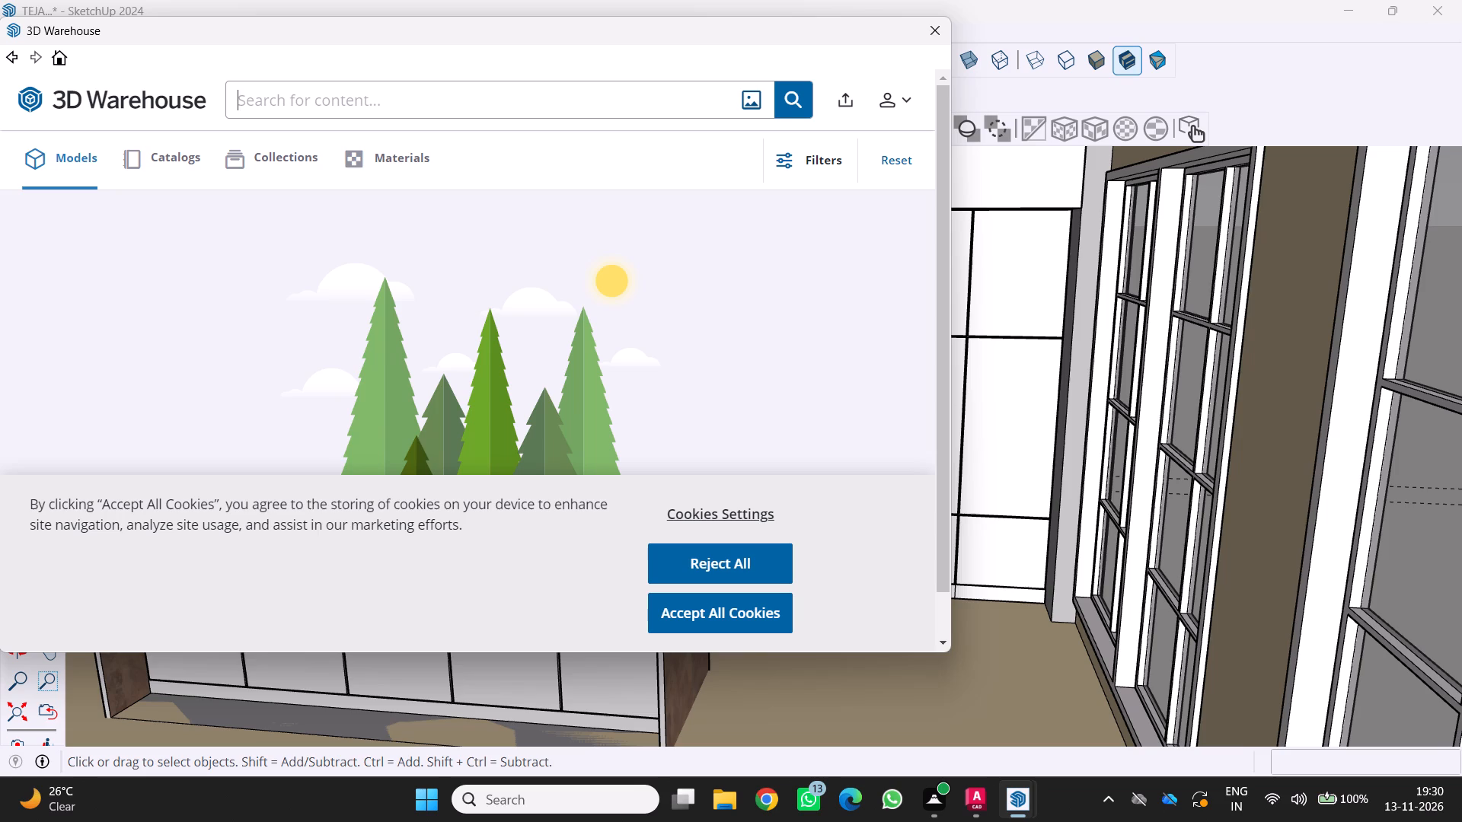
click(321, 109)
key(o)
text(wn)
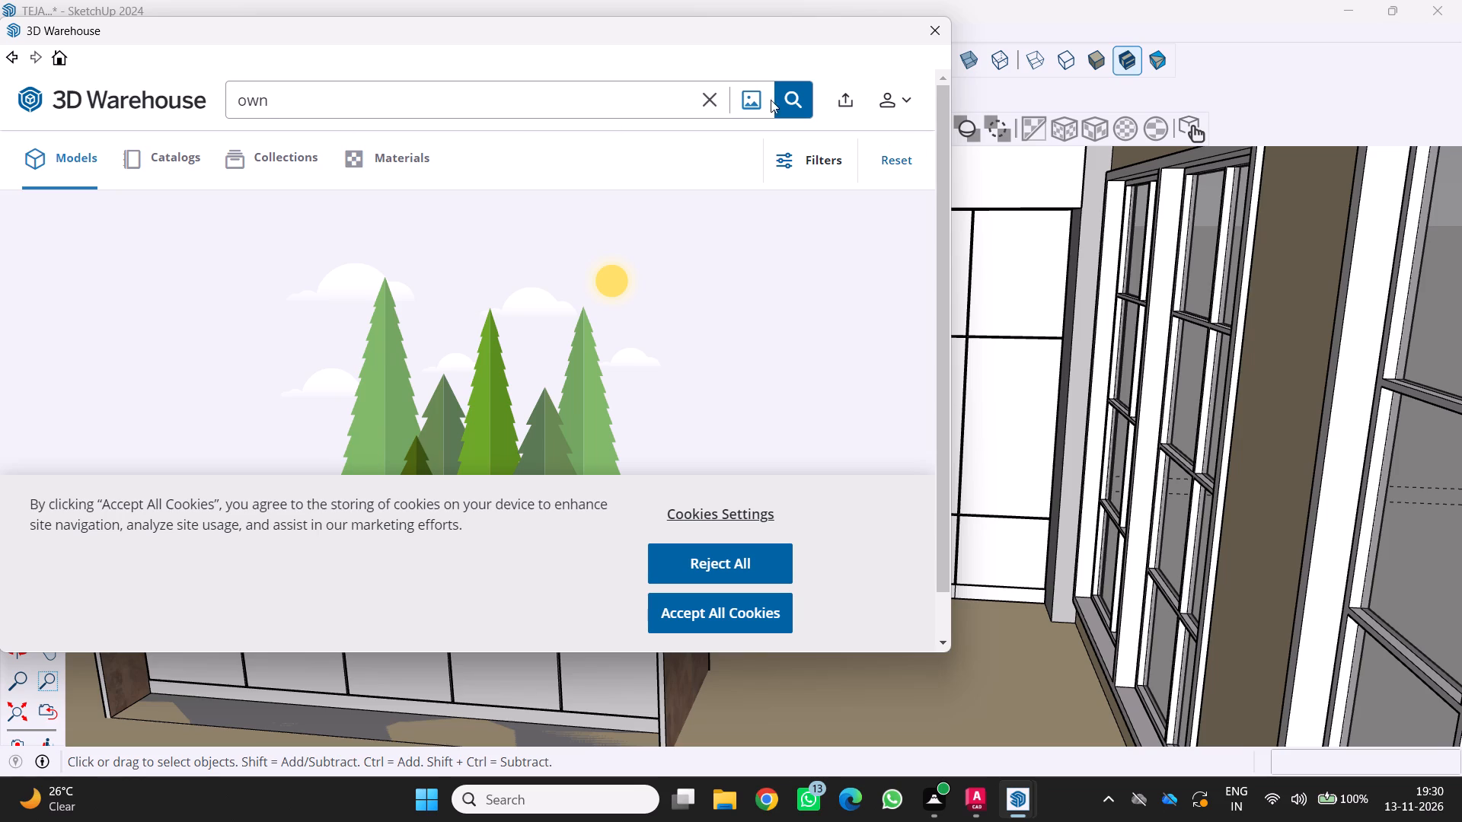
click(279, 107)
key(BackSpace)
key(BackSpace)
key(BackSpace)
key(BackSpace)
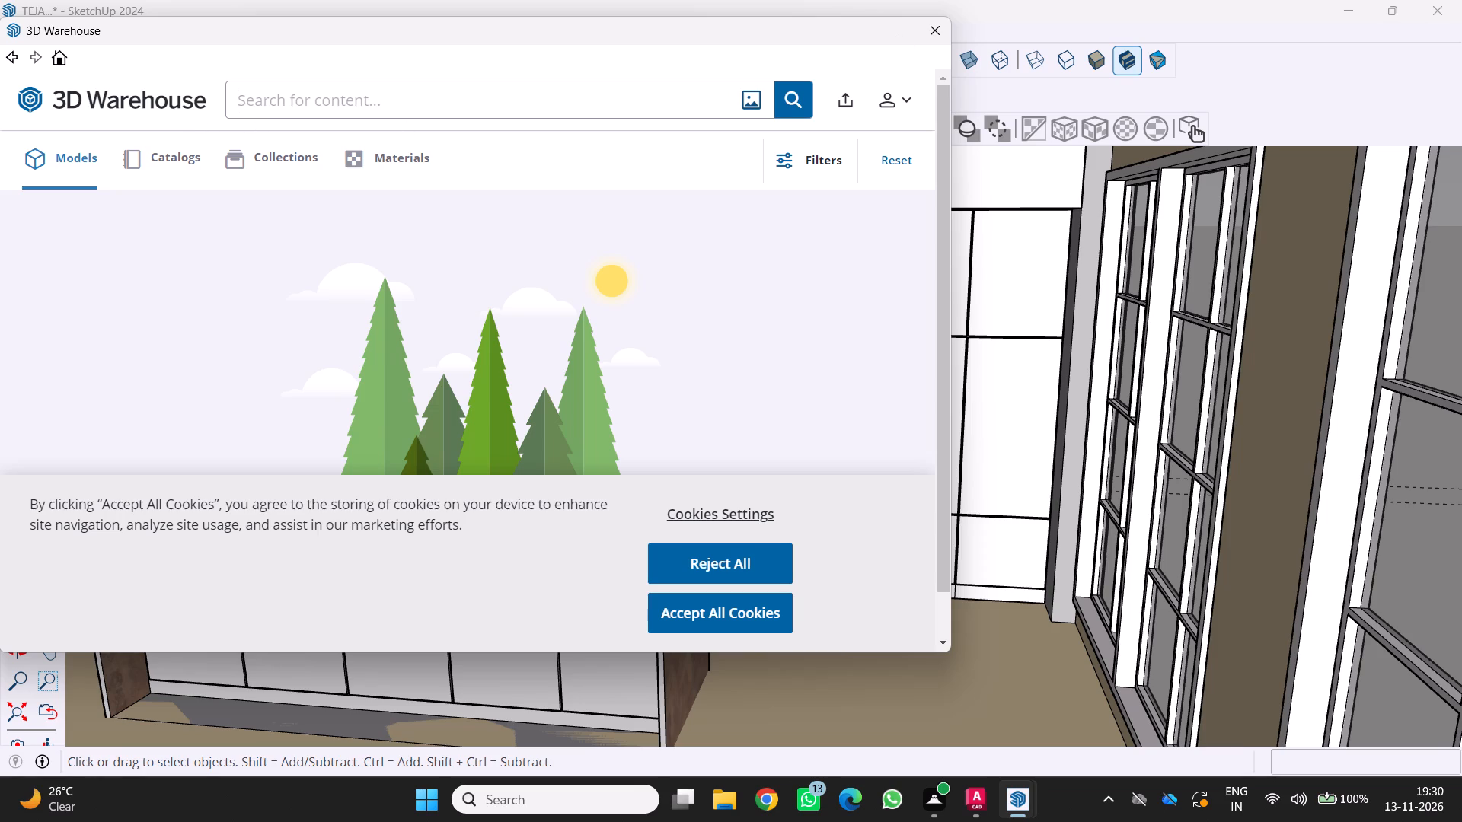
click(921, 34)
Examine the sink wall, island and tall cabinets from several close viewpoints inside the kitchen.
scroll(823, 294, down, 4)
middle_drag(828, 342, 876, 349)
scroll(850, 349, up, 1)
middle_drag(796, 400, 769, 435)
middle_drag(768, 437, 768, 444)
scroll(768, 449, down, 3)
middle_drag(774, 445, 828, 359)
scroll(828, 359, up, 3)
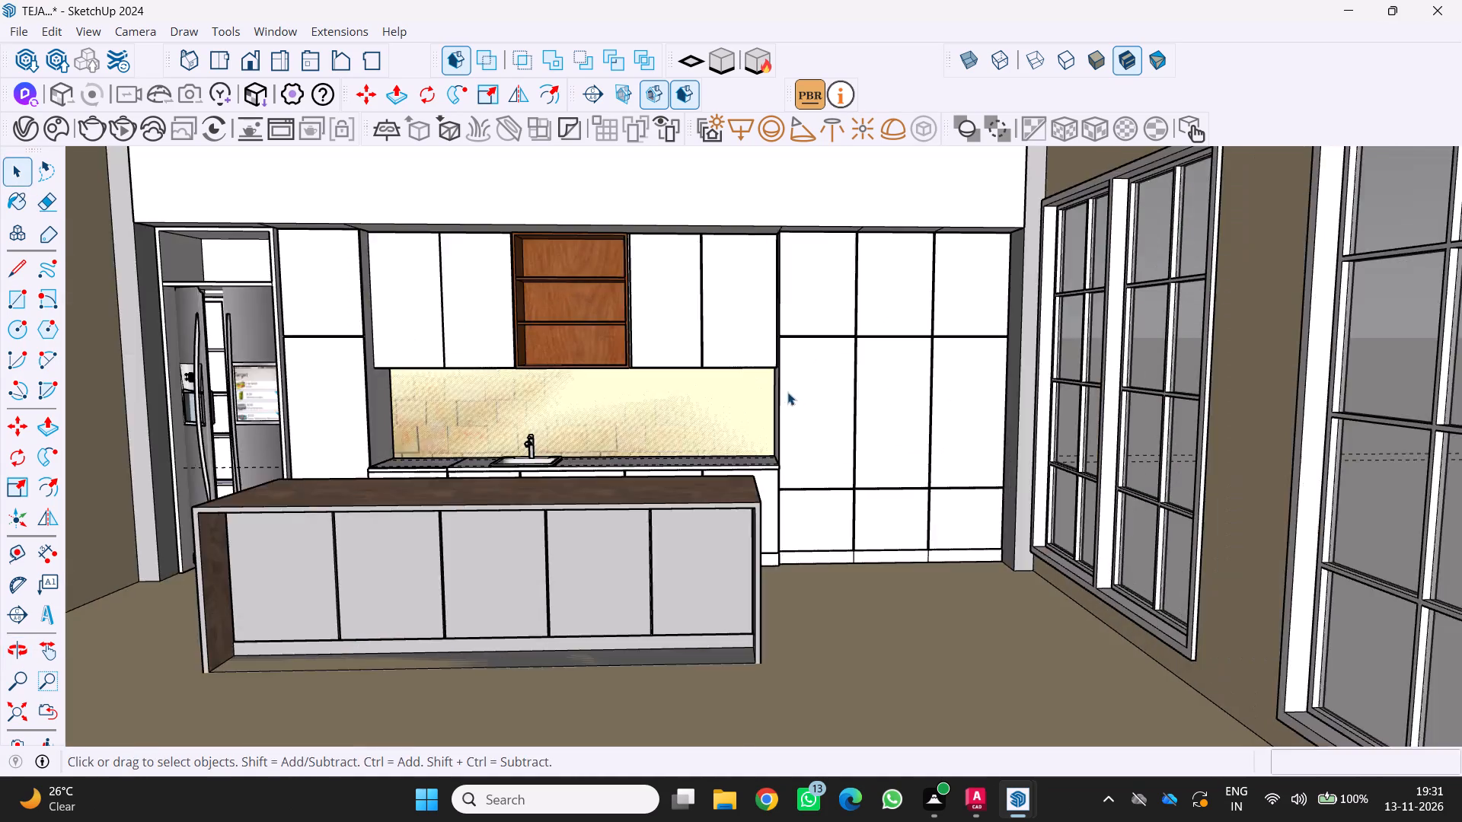
scroll(787, 392, up, 3)
middle_drag(799, 399, 867, 394)
scroll(800, 400, down, 4)
middle_drag(783, 409, 664, 450)
middle_click(662, 450)
middle_drag(651, 451, 643, 453)
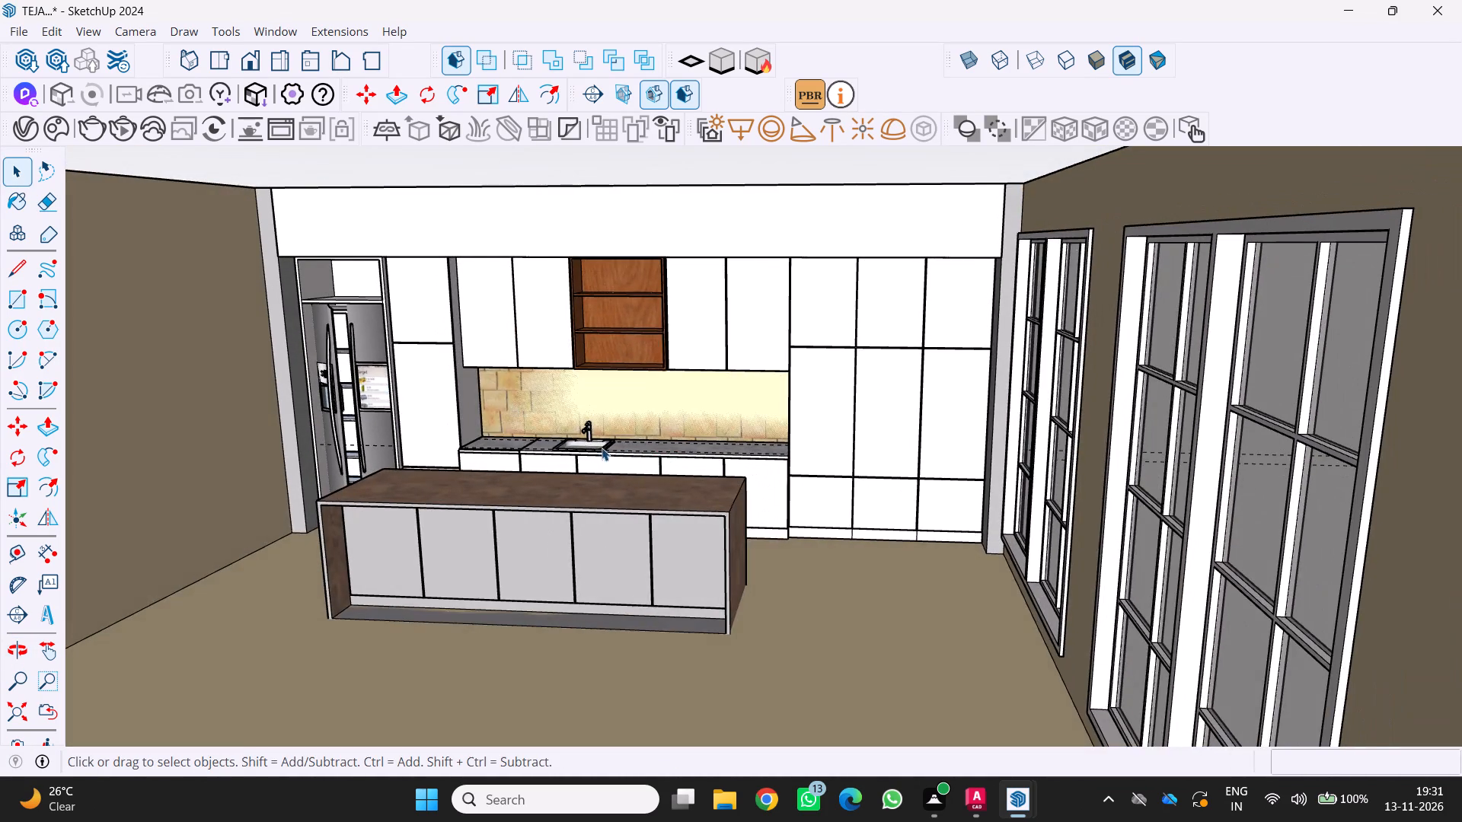
scroll(564, 450, up, 1)
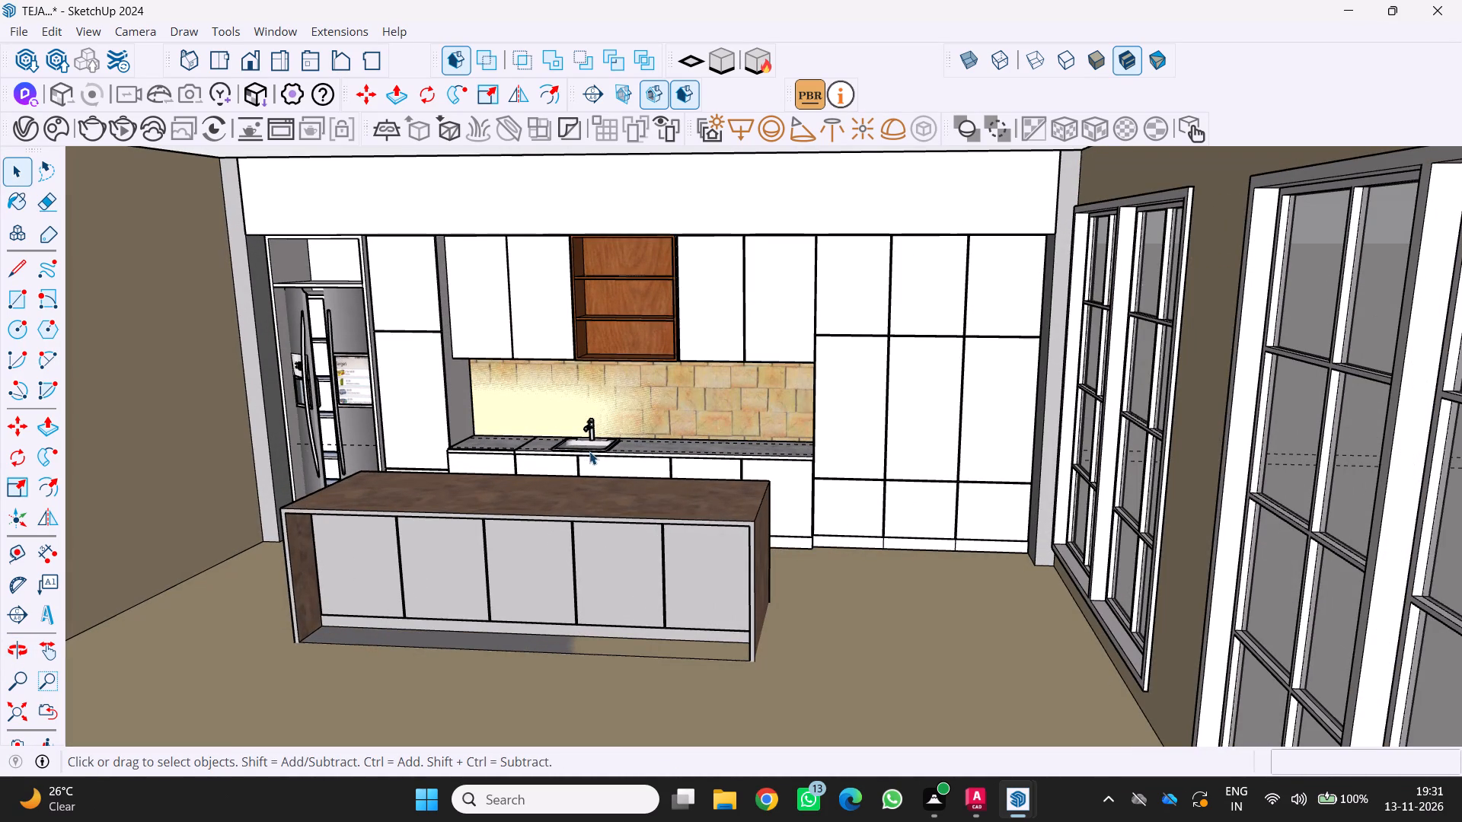
scroll(832, 415, up, 1)
middle_drag(832, 415, 840, 387)
middle_drag(835, 393, 763, 453)
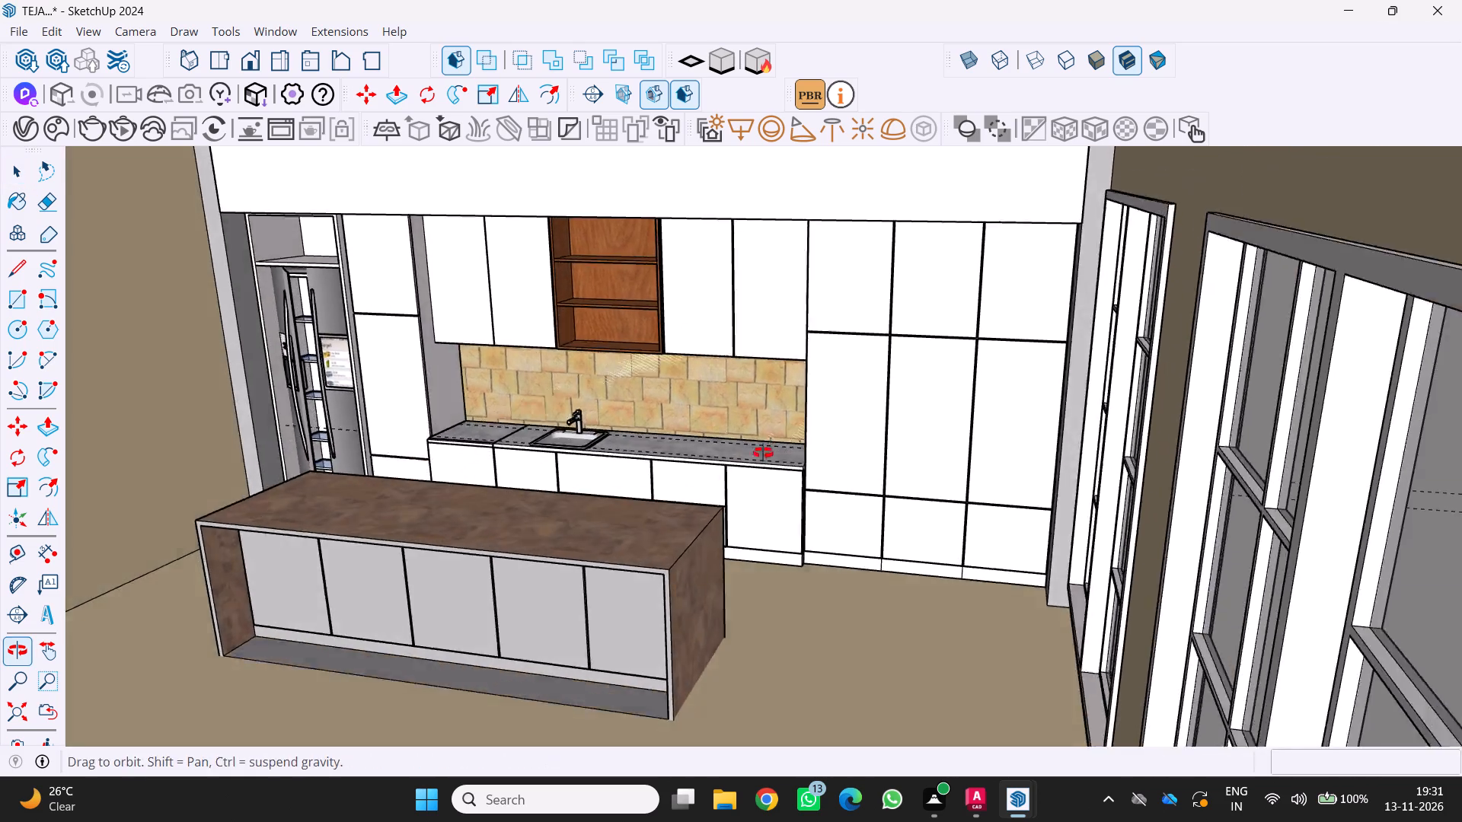
Examine the overall kitchen layout, including side walls and windows, from wider and closer viewpoints through the open front.
scroll(763, 453, down, 3)
middle_drag(763, 453, 765, 452)
middle_drag(772, 445, 904, 429)
middle_click(904, 429)
scroll(904, 429, down, 4)
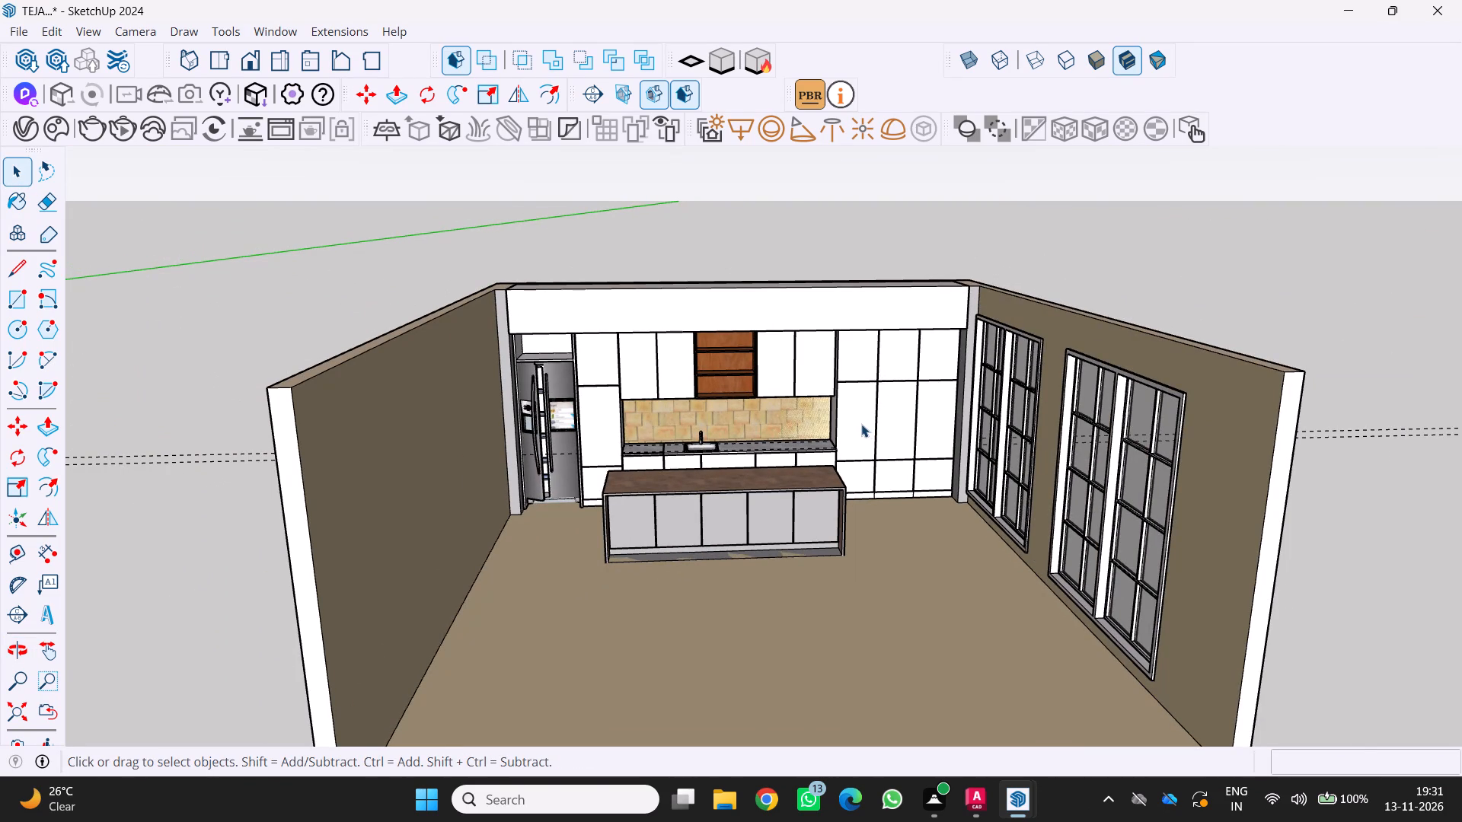
middle_drag(846, 425, 808, 448)
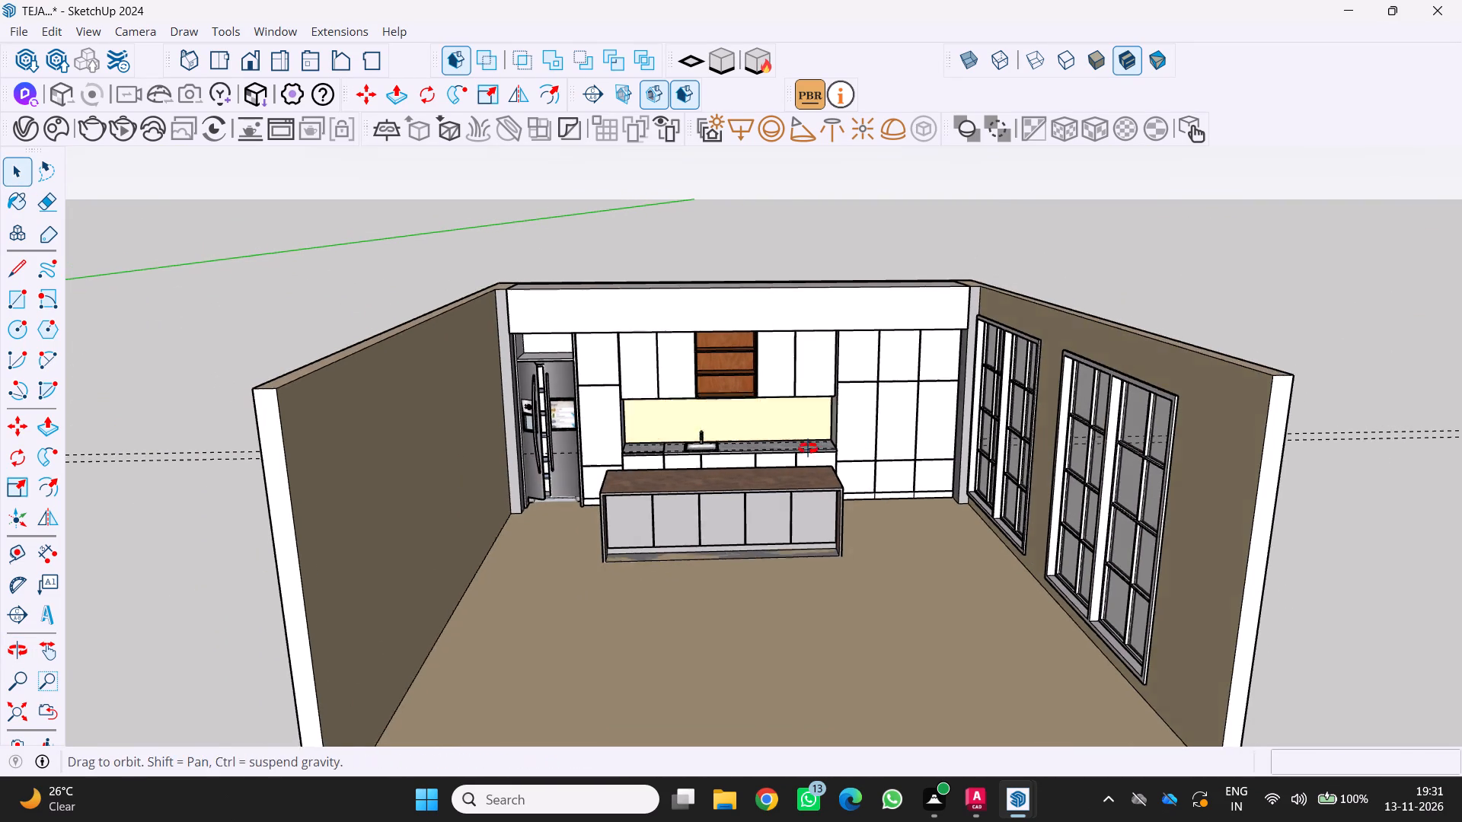
middle_drag(808, 448, 790, 455)
middle_click(790, 455)
scroll(845, 400, up, 3)
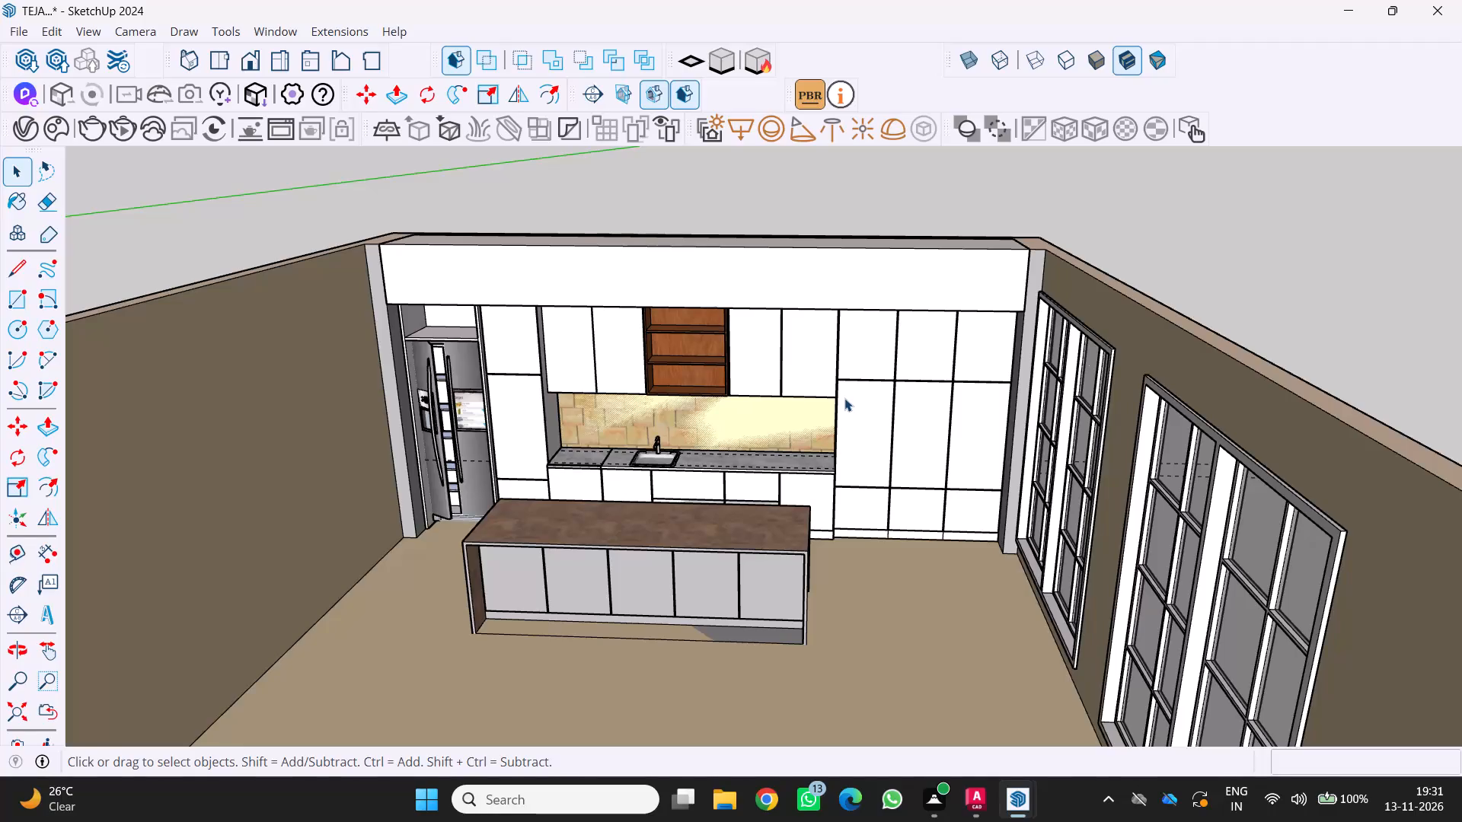
middle_drag(870, 425, 876, 424)
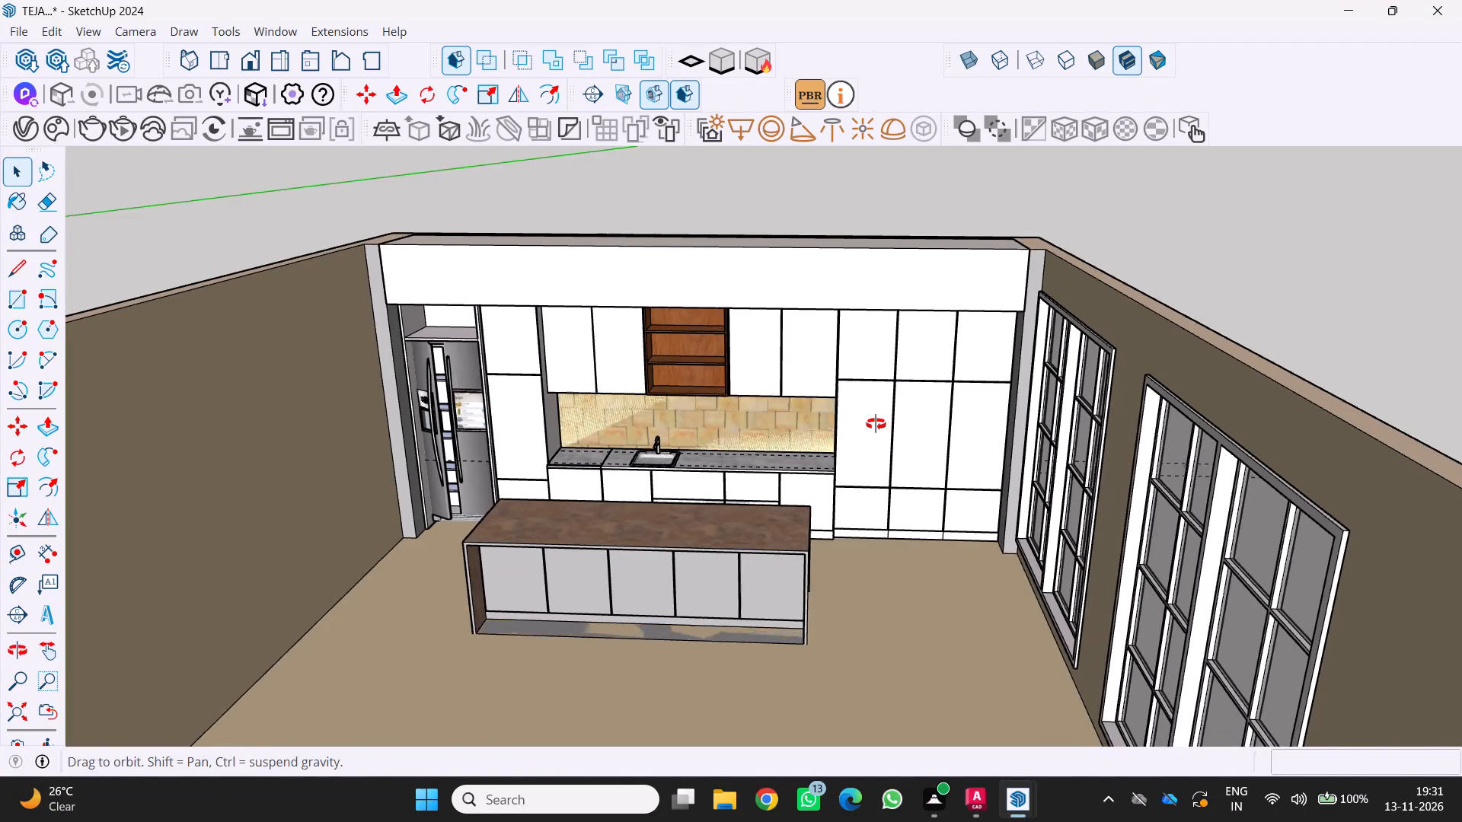
middle_drag(876, 424, 929, 372)
middle_click(930, 371)
scroll(933, 365, up, 1)
scroll(914, 360, down, 6)
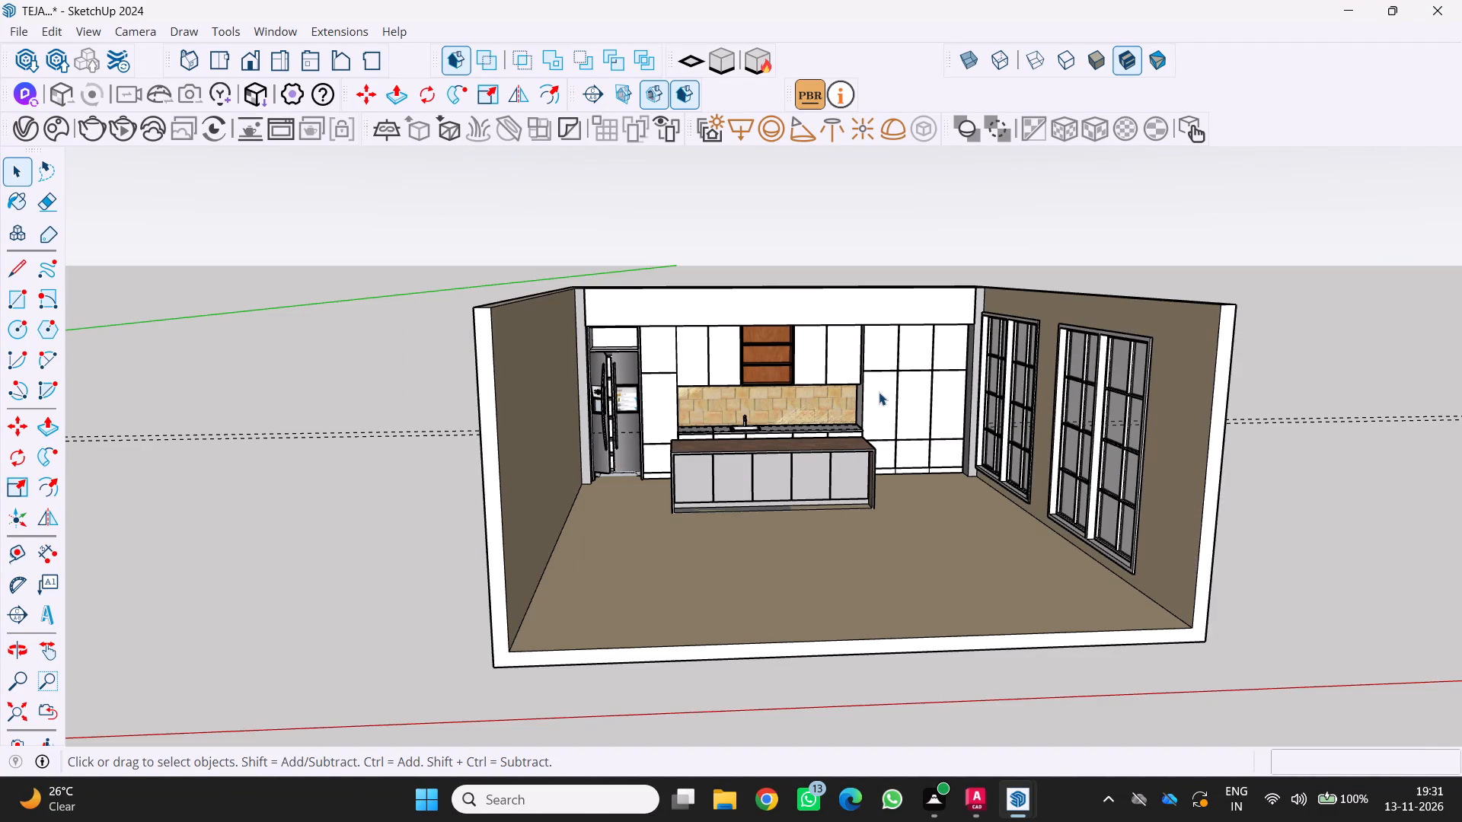
middle_drag(769, 452, 677, 470)
middle_click(677, 467)
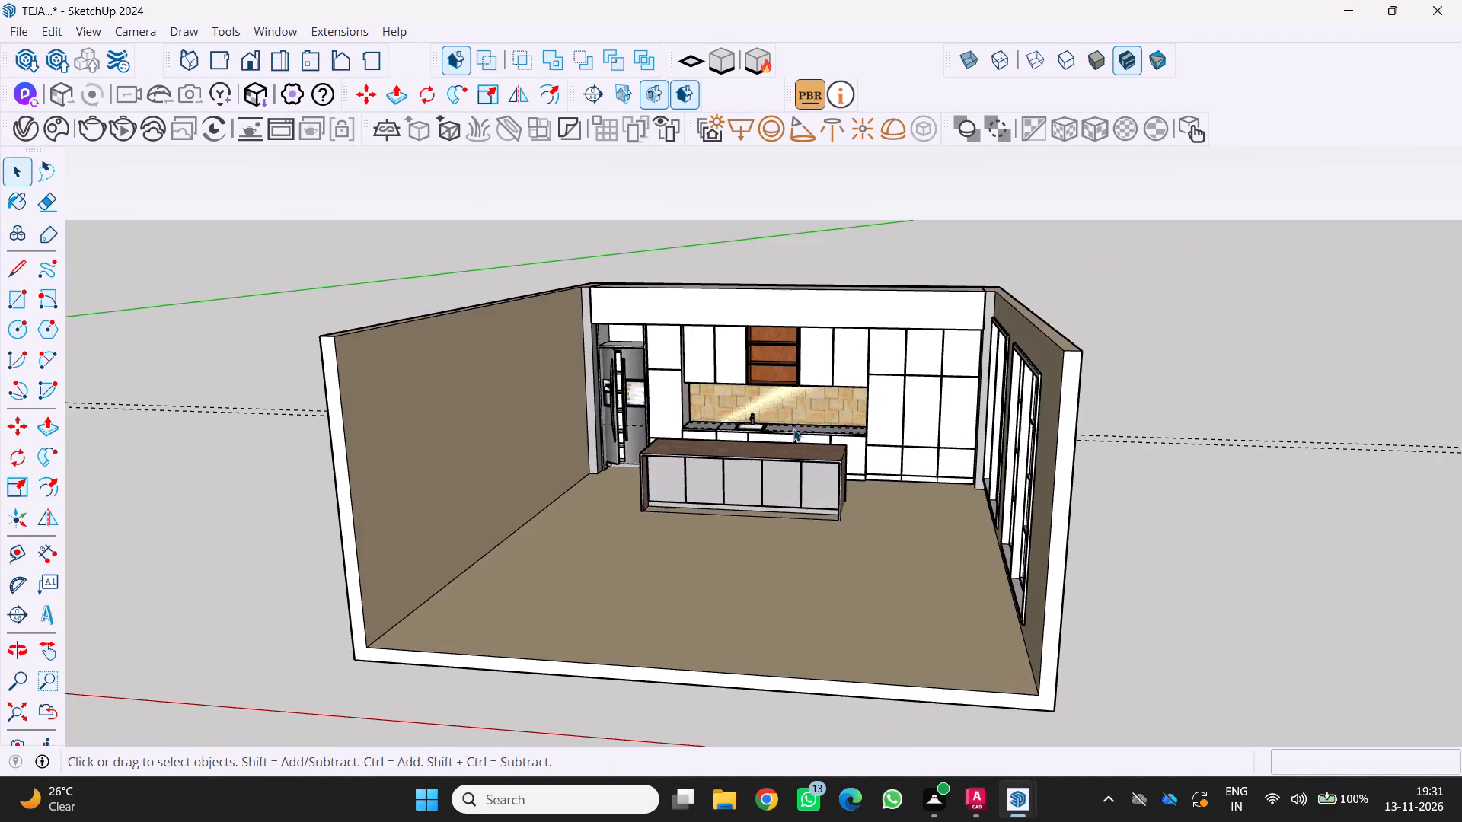
scroll(799, 427, up, 3)
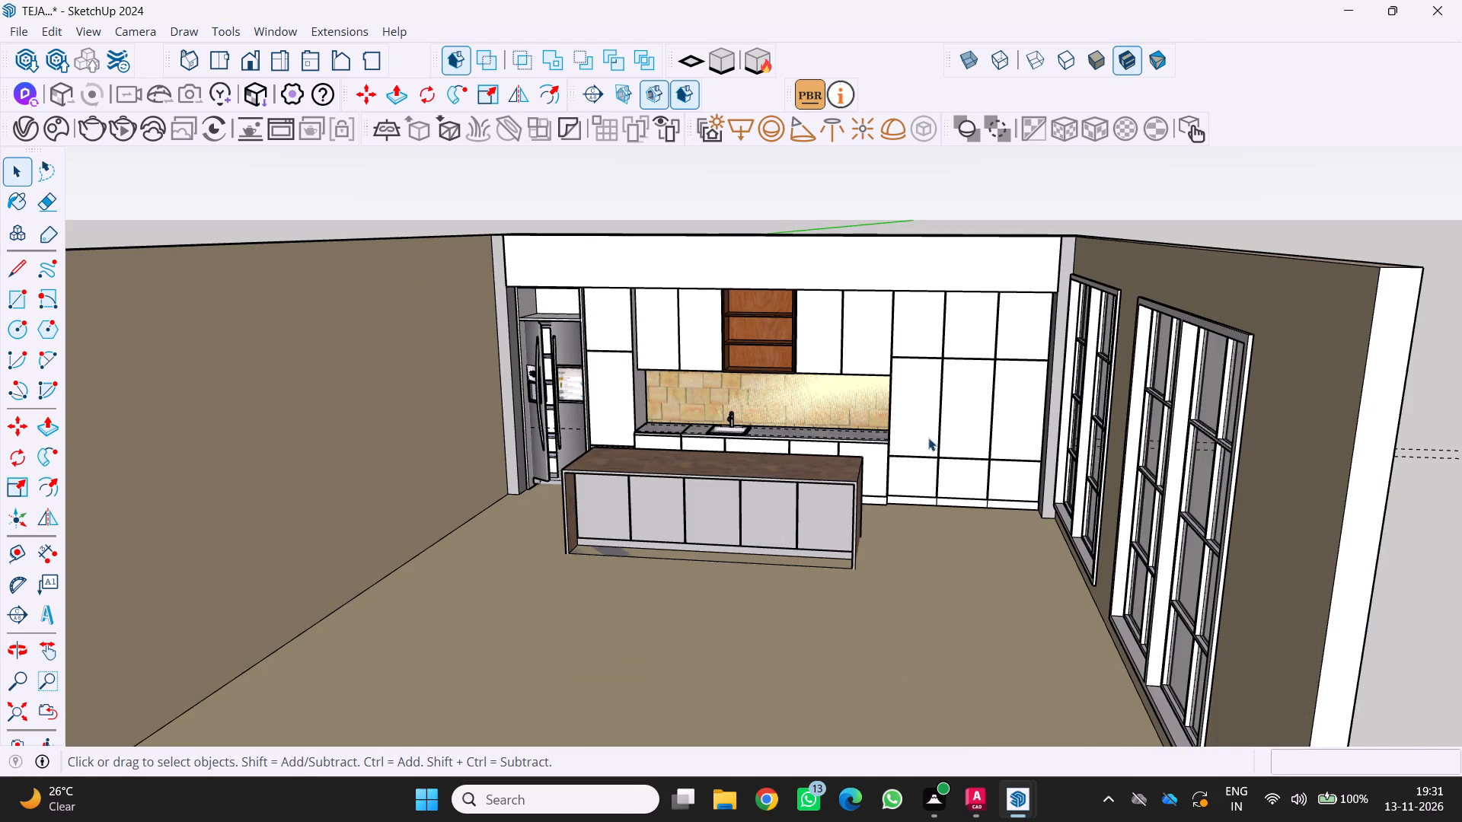
middle_click(946, 444)
middle_click(951, 444)
middle_drag(956, 447, 978, 471)
middle_click(978, 471)
middle_drag(936, 441, 918, 449)
middle_click(915, 451)
middle_click(913, 451)
middle_click(913, 451)
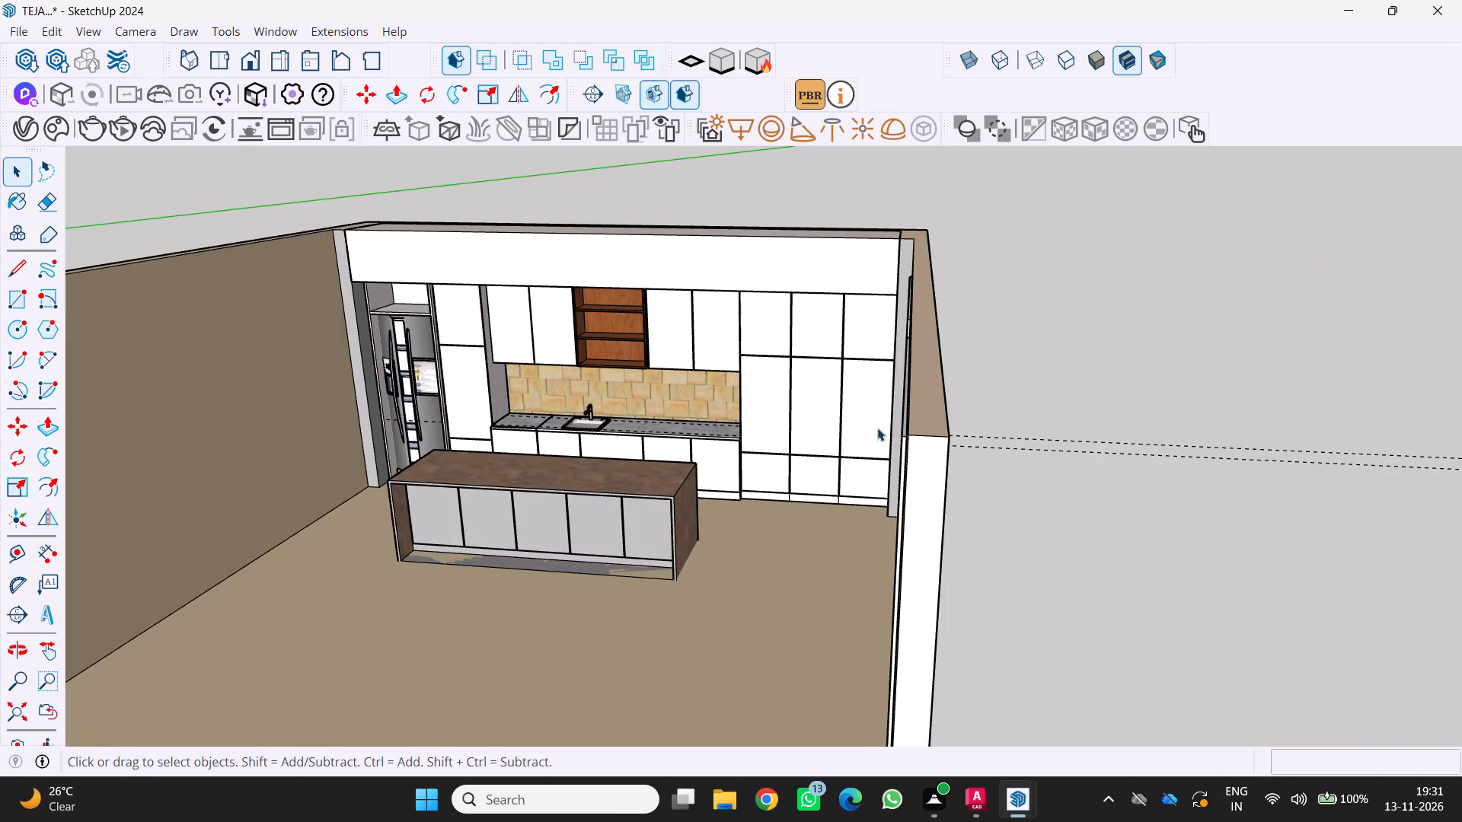
scroll(779, 403, down, 5)
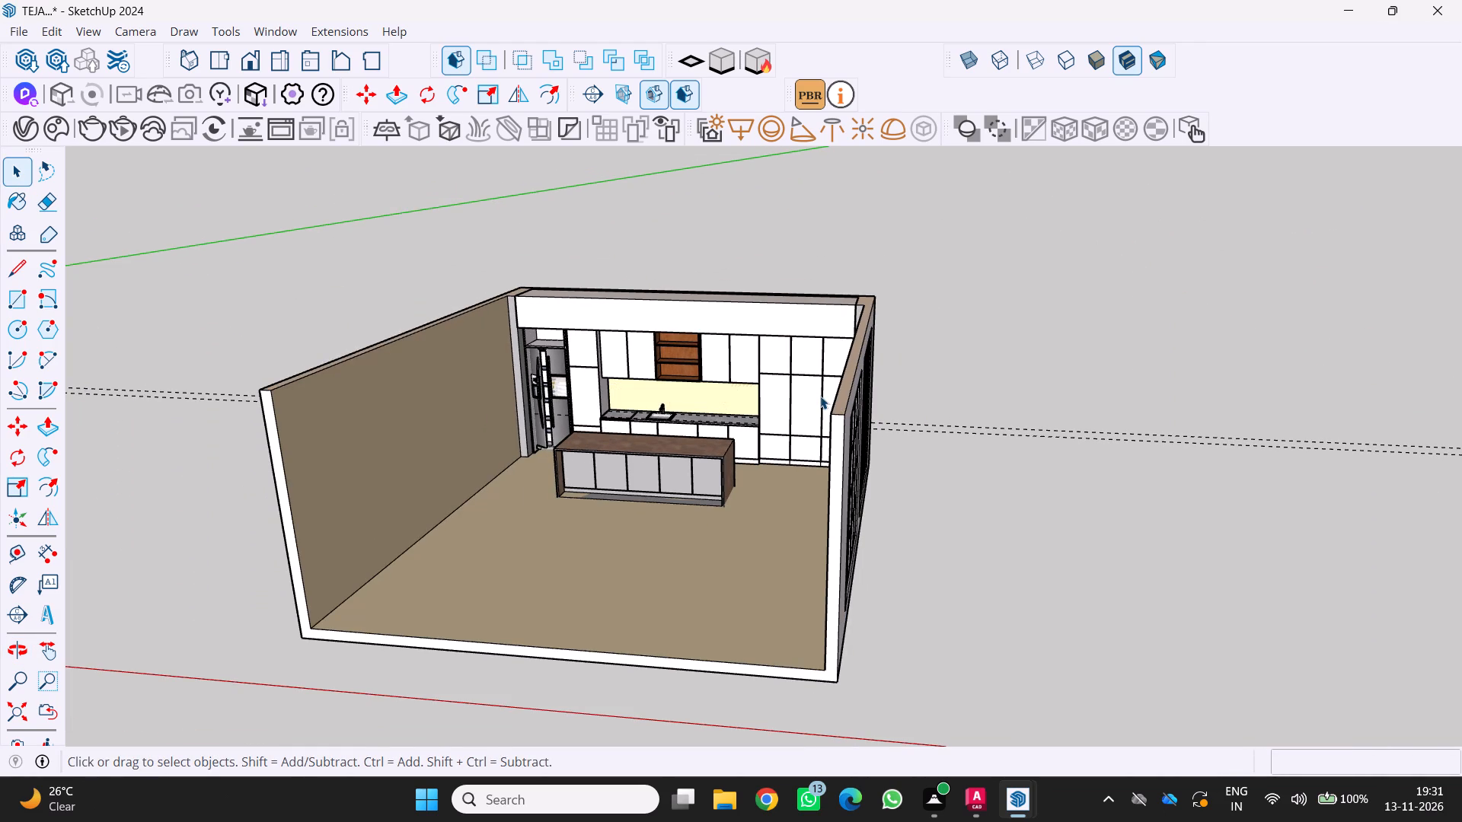
shift+middle_drag(820, 396, 962, 409)
scroll(939, 429, up, 6)
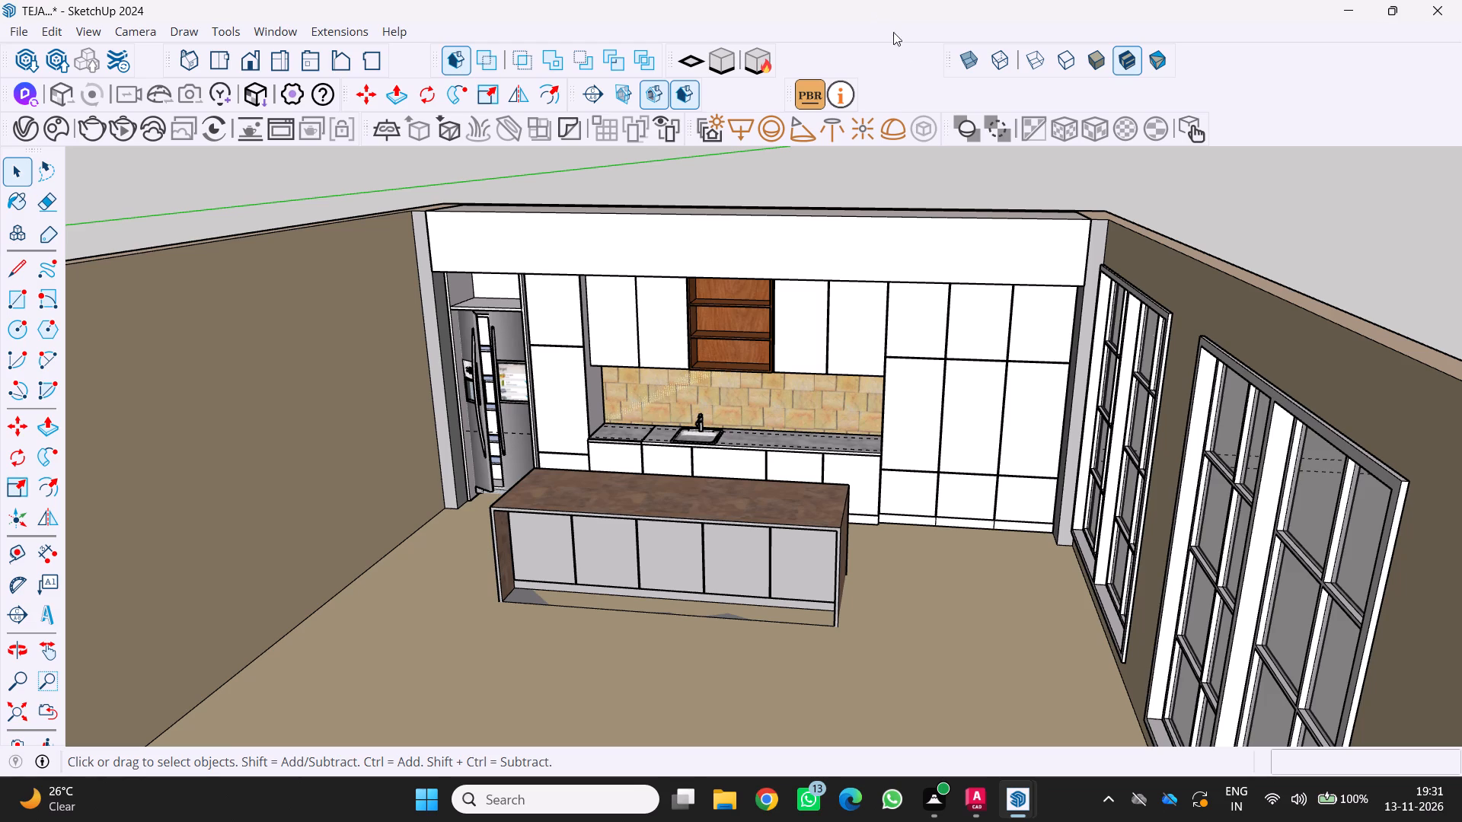
middle_click(899, 56)
middle_click(899, 57)
scroll(789, 346, down, 3)
scroll(726, 383, down, 1)
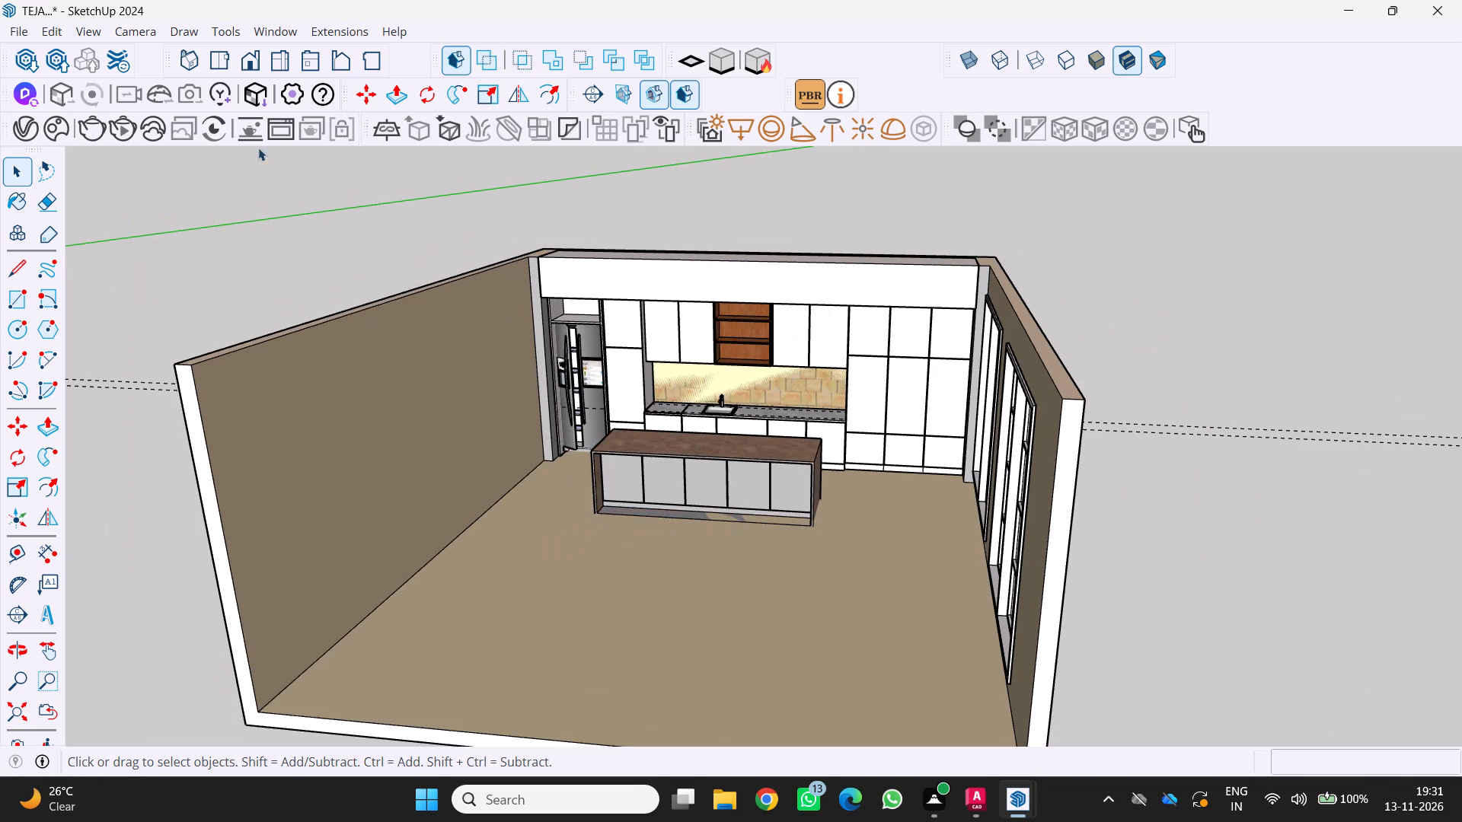
Reopen 3D Warehouse, search the models for "chair" in place of "air frige", and look through the first results.
click(290, 28)
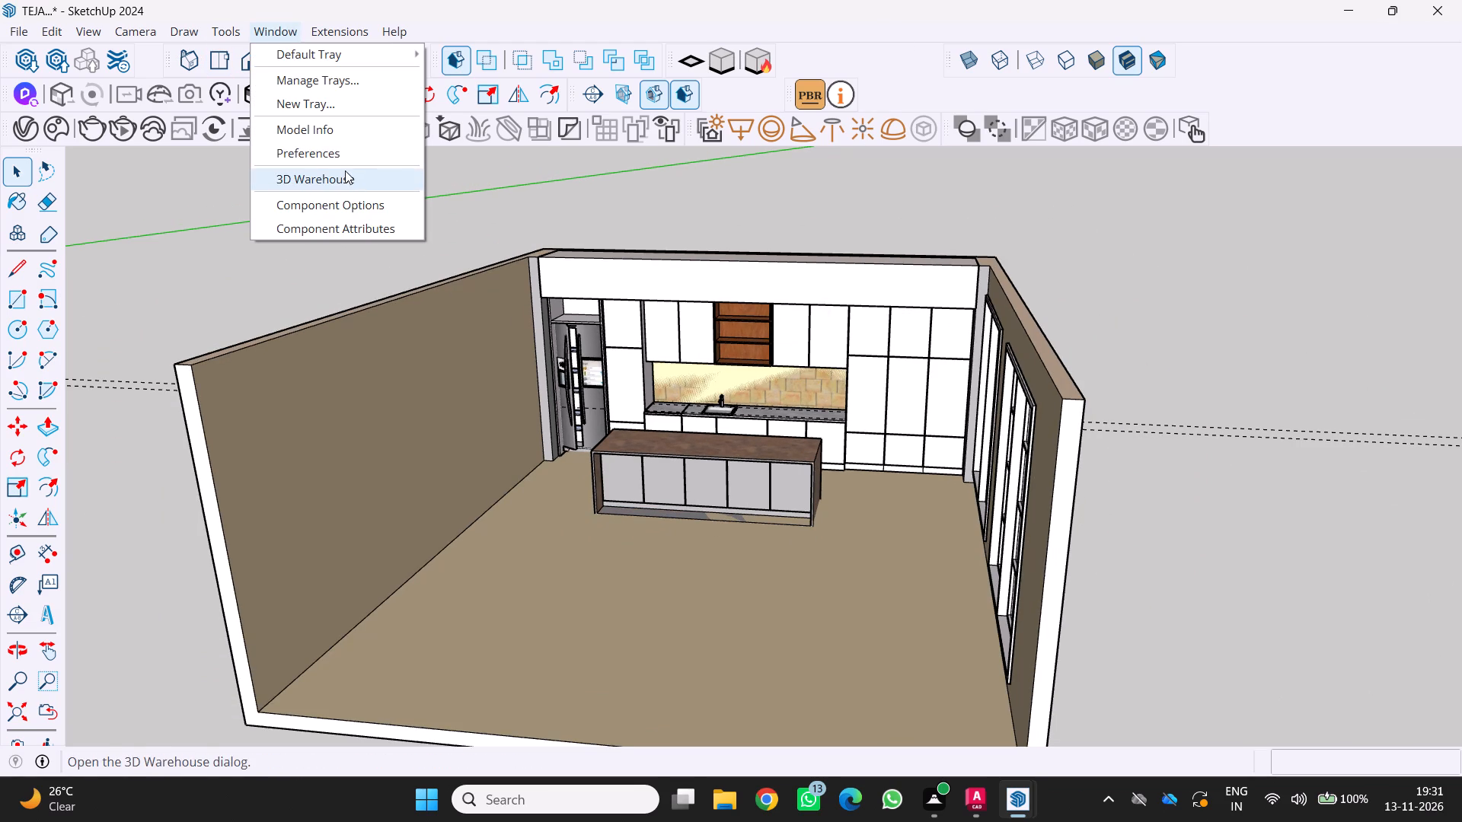
click(344, 171)
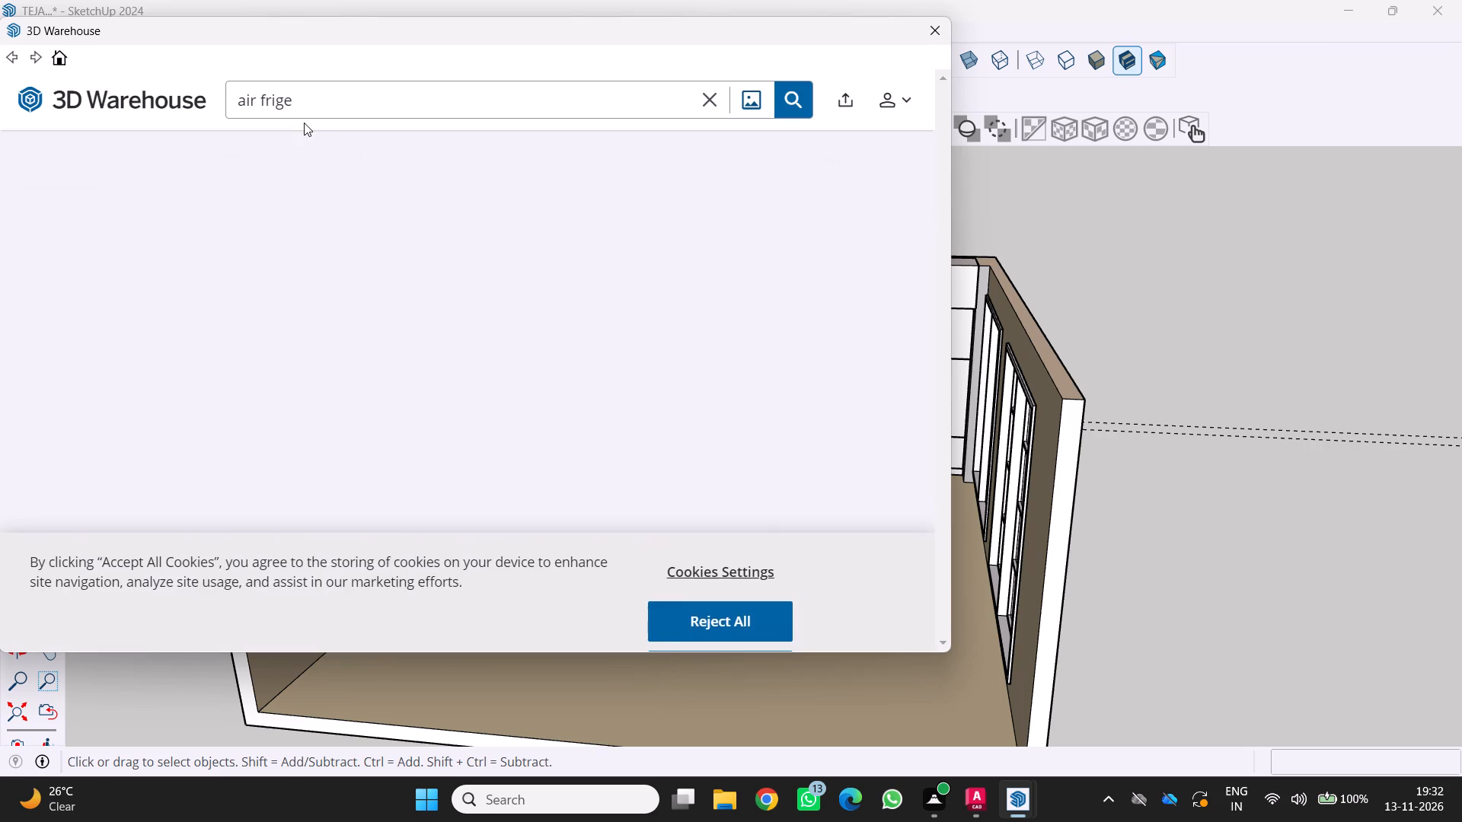
click(319, 106)
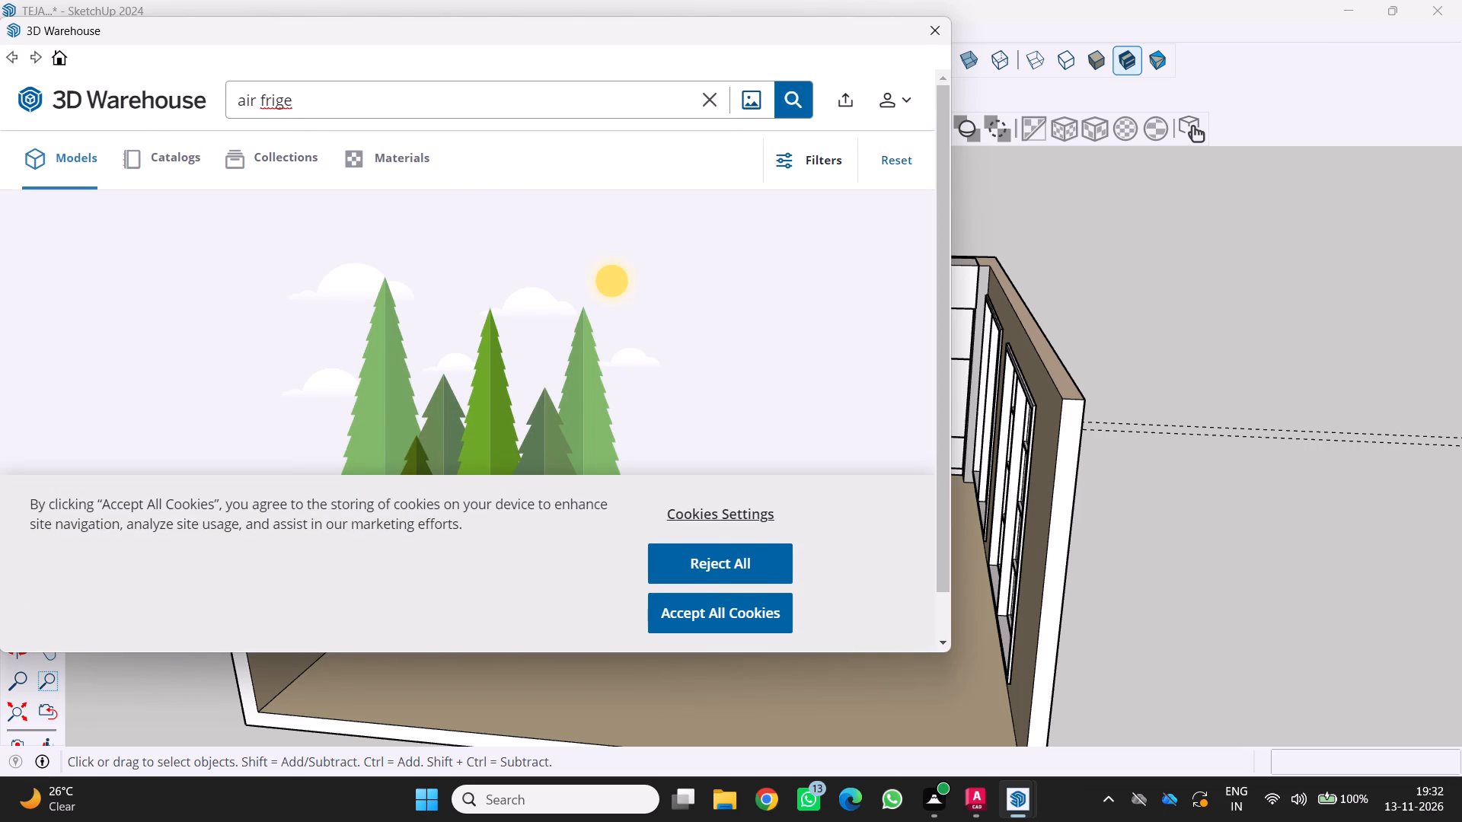
key(BackSpace)
key(BackSpace)
key(BackSpace)
key(BackSpace)
key(BackSpace)
key(BackSpace)
key(BackSpace)
key(BackSpace)
key(BackSpace)
key(BackSpace)
key(BackSpace)
key(BackSpace)
key(BackSpace)
key(BackSpace)
key(BackSpace)
key(BackSpace)
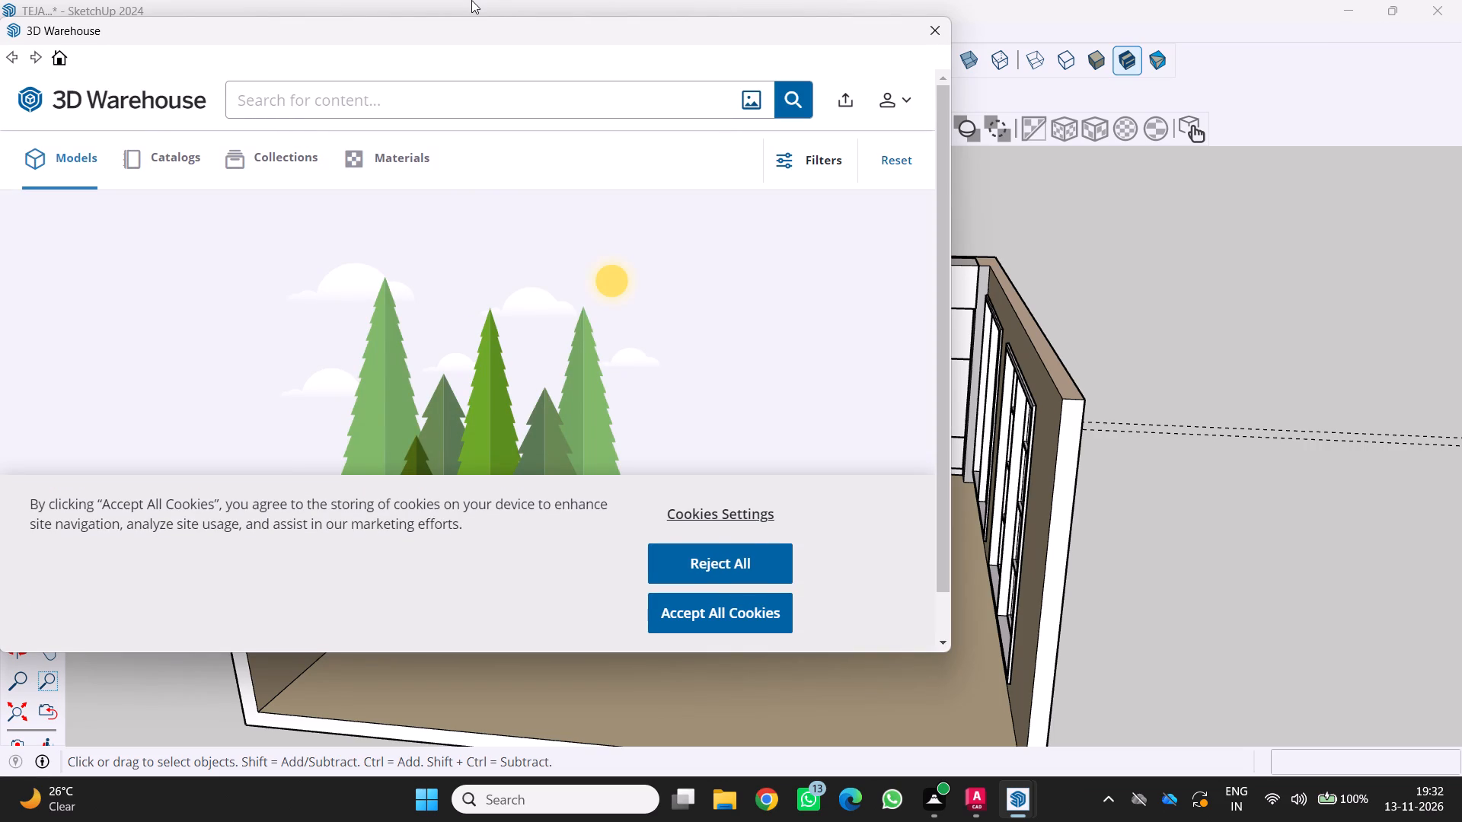
text(chair)
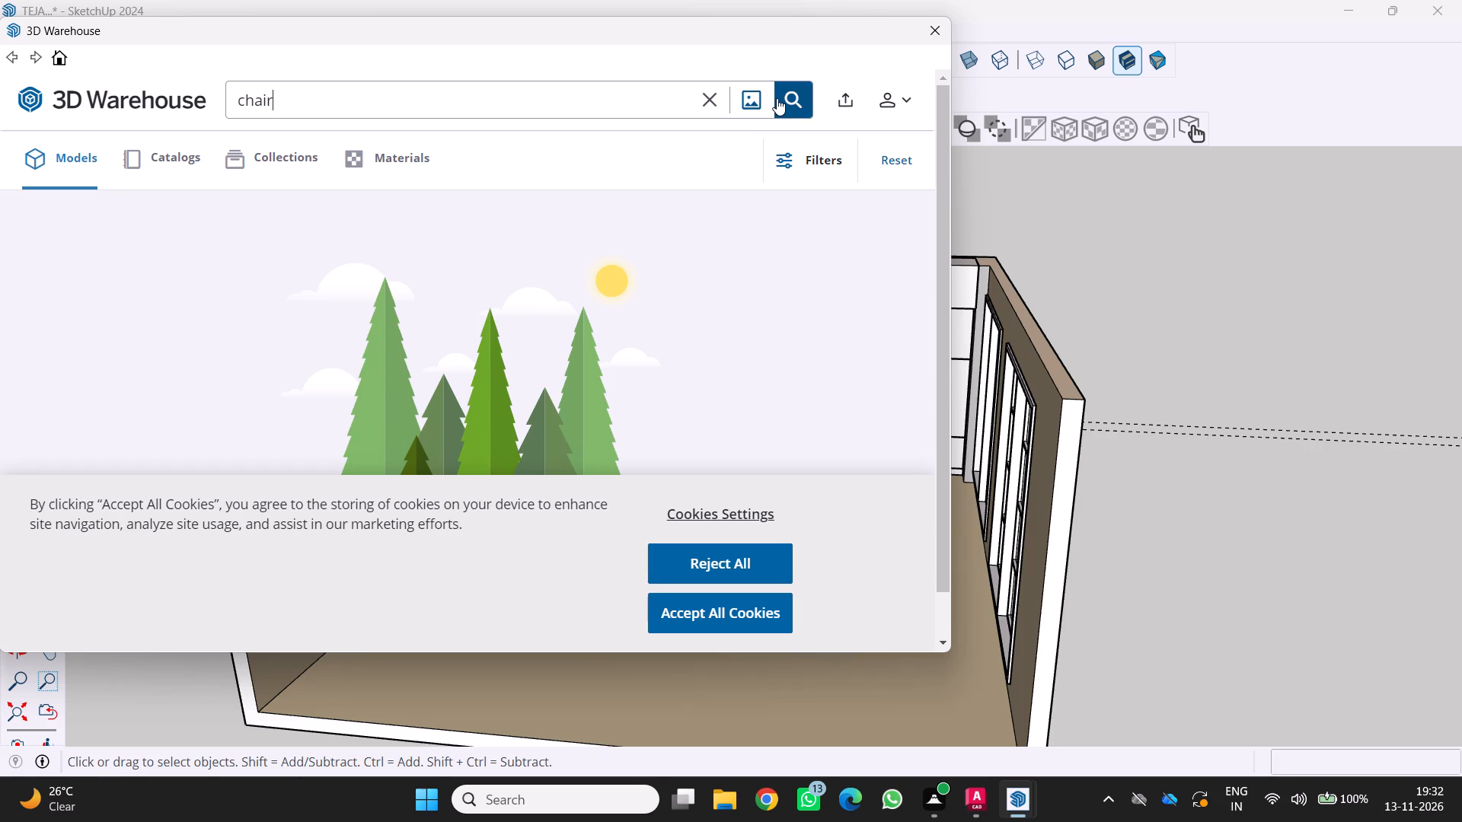
click(800, 103)
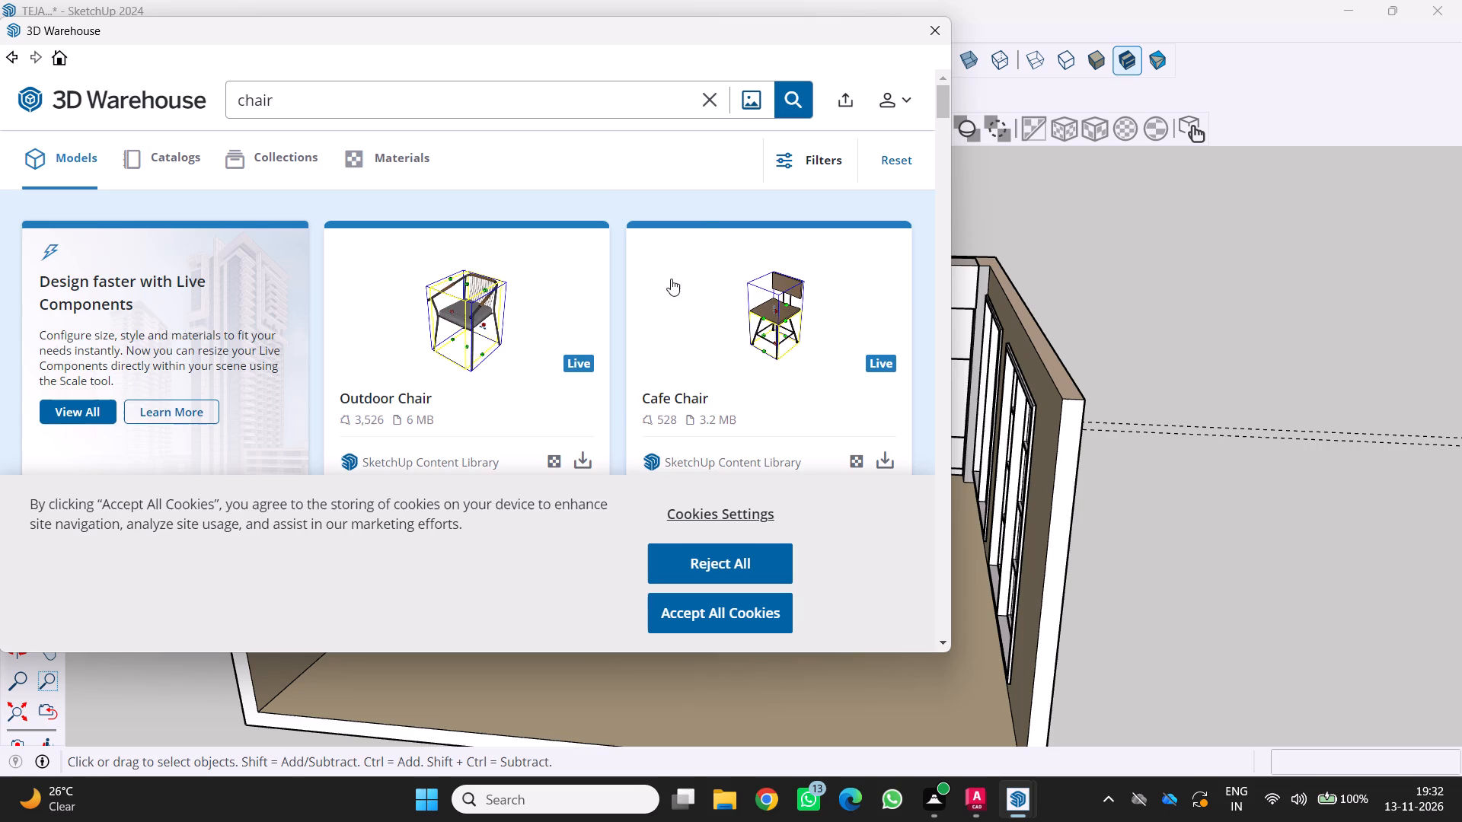
scroll(699, 207, down, 2)
scroll(611, 361, down, 1)
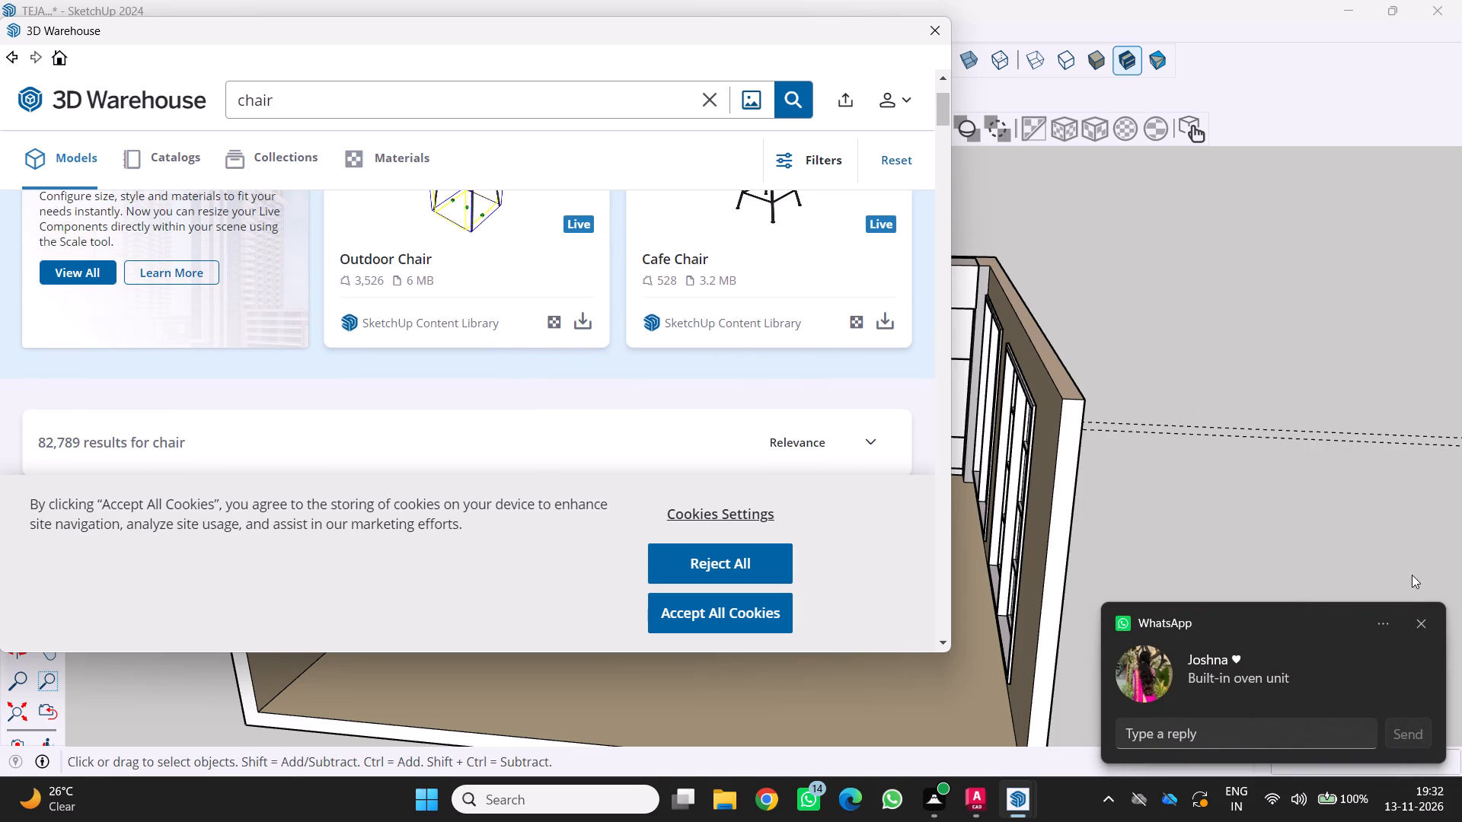
click(1418, 626)
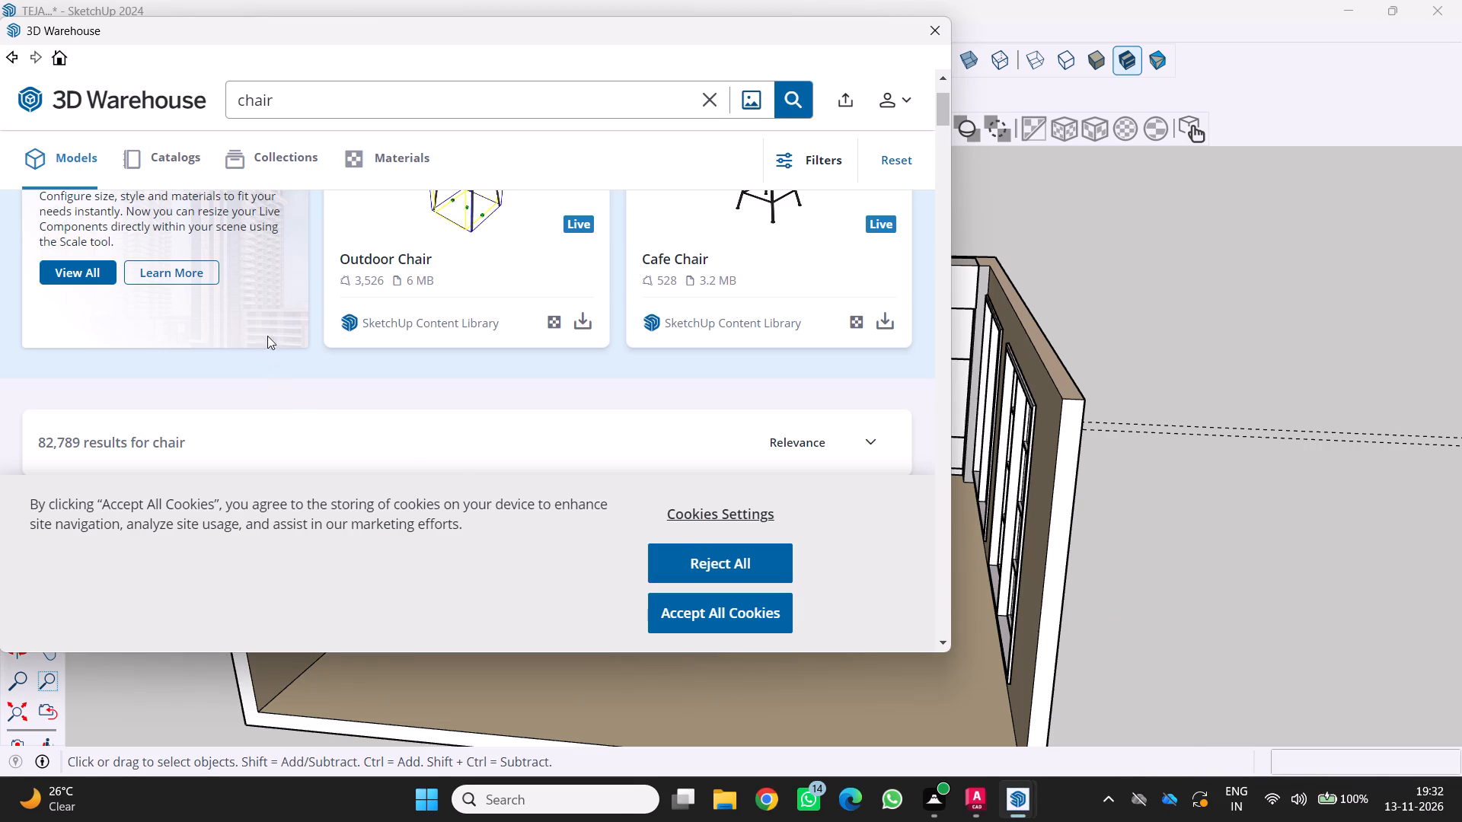
Search the 3D Warehouse models for "oven" in place of "chair".
click(278, 94)
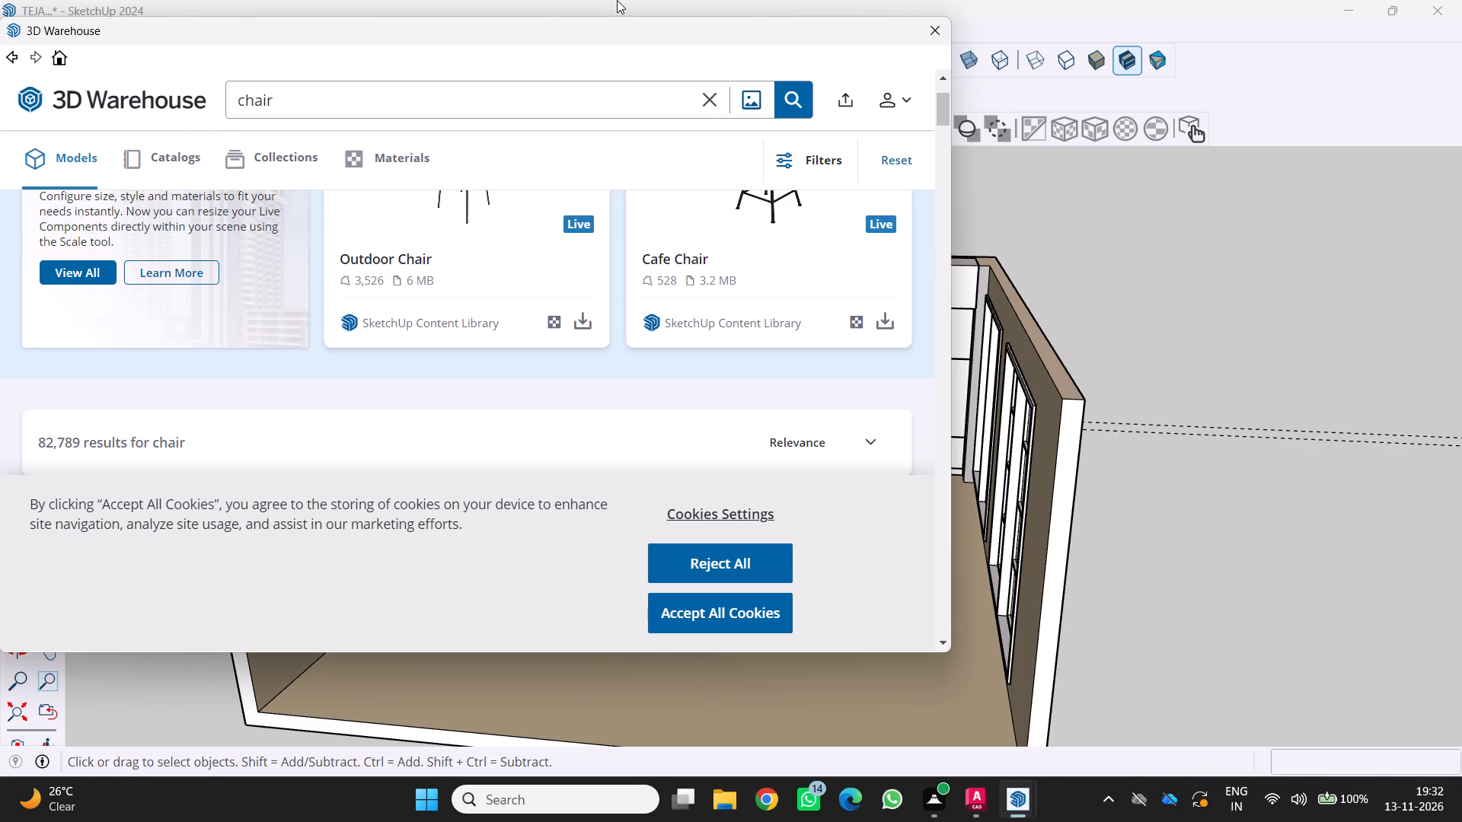
key(BackSpace)
key(BackSpace)
key(BackSpace)
key(BackSpace)
key(BackSpace)
key(BackSpace)
key(BackSpace)
key(BackSpace)
key(BackSpace)
key(BackSpace)
key(BackSpace)
key(BackSpace)
text(oven)
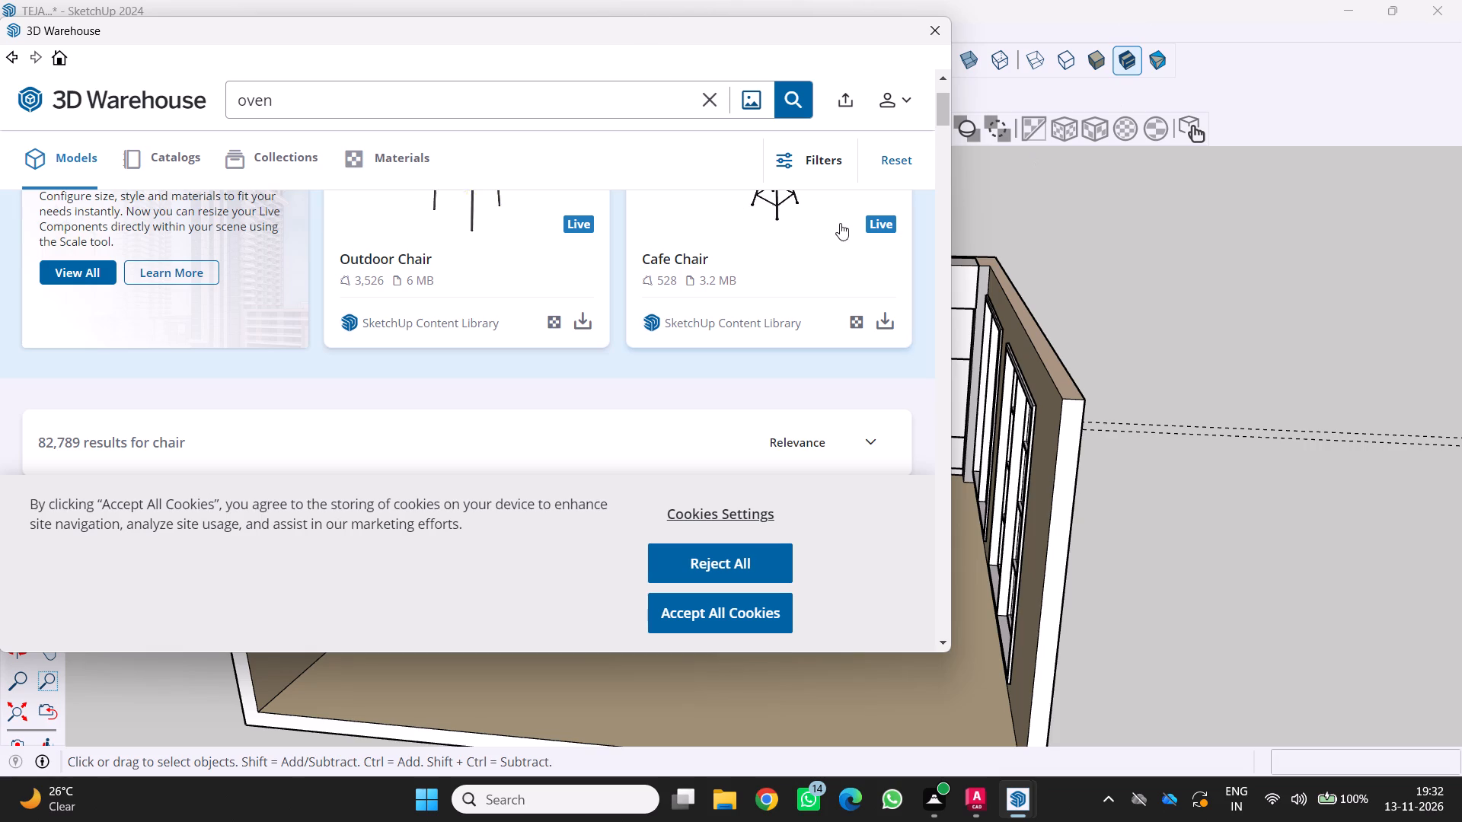
click(782, 98)
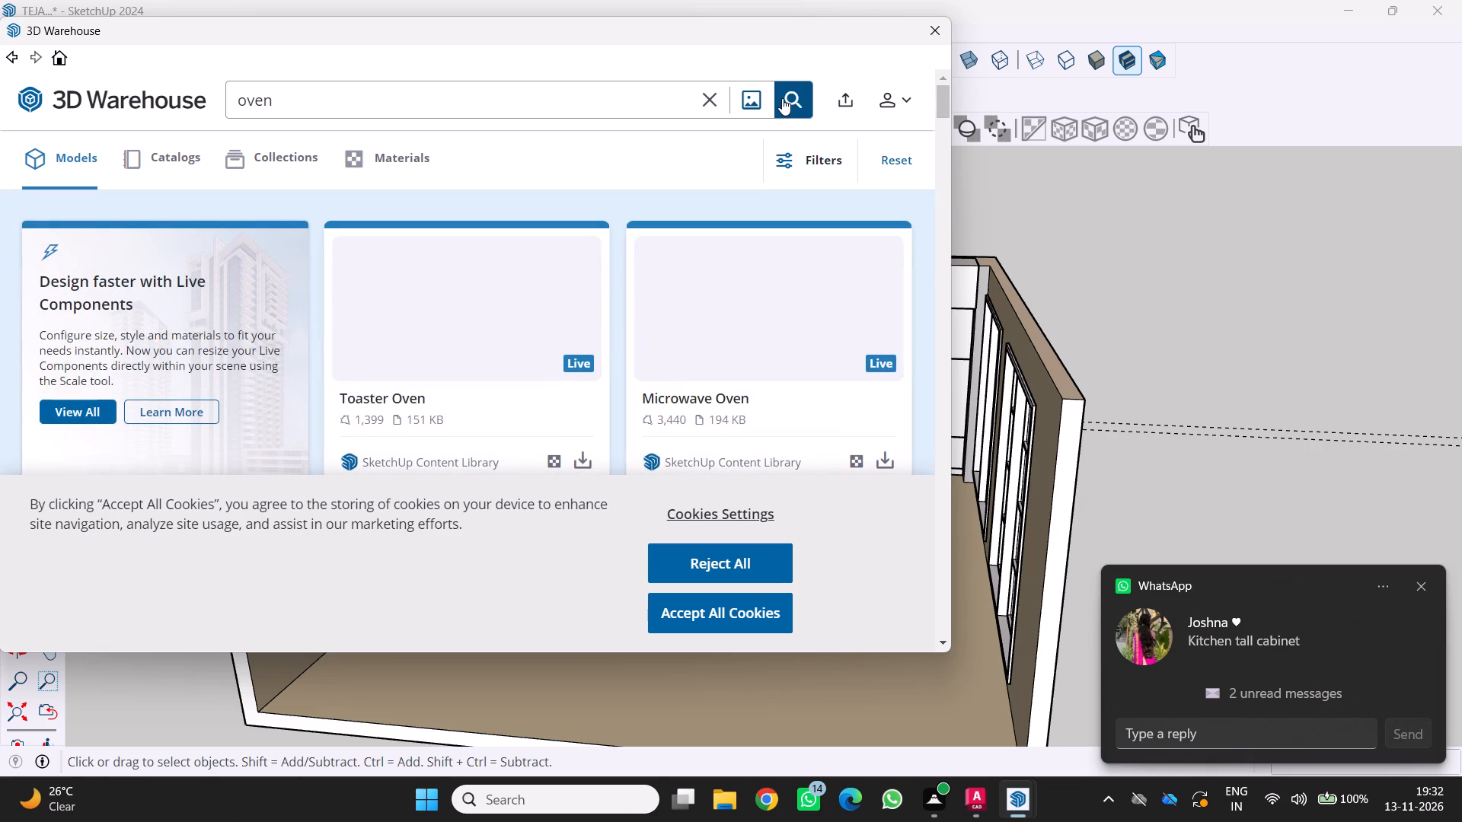
Look through the oven search results for a built-in oven that suits the kitchen.
scroll(694, 304, down, 6)
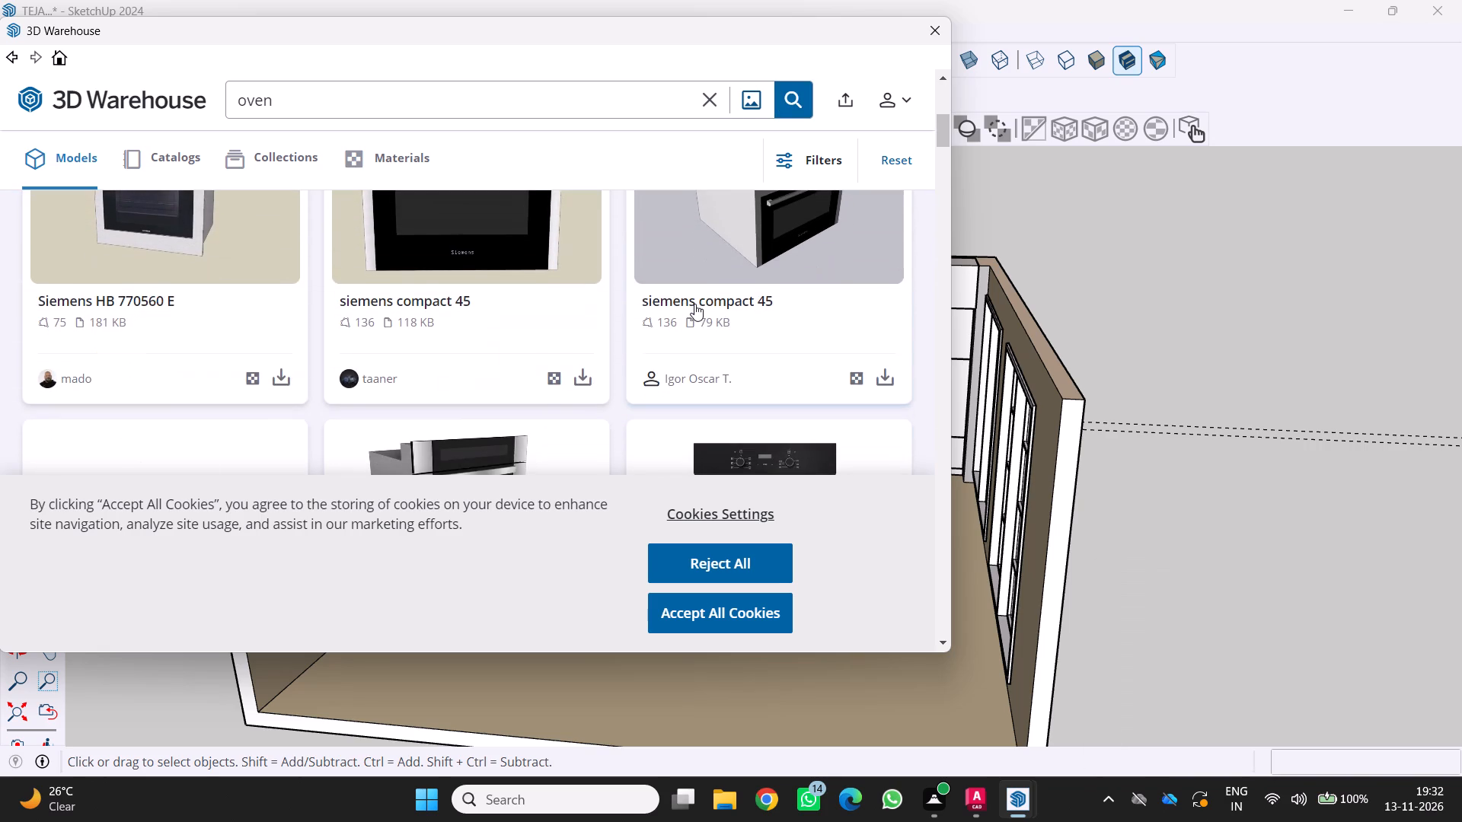
scroll(694, 304, down, 2)
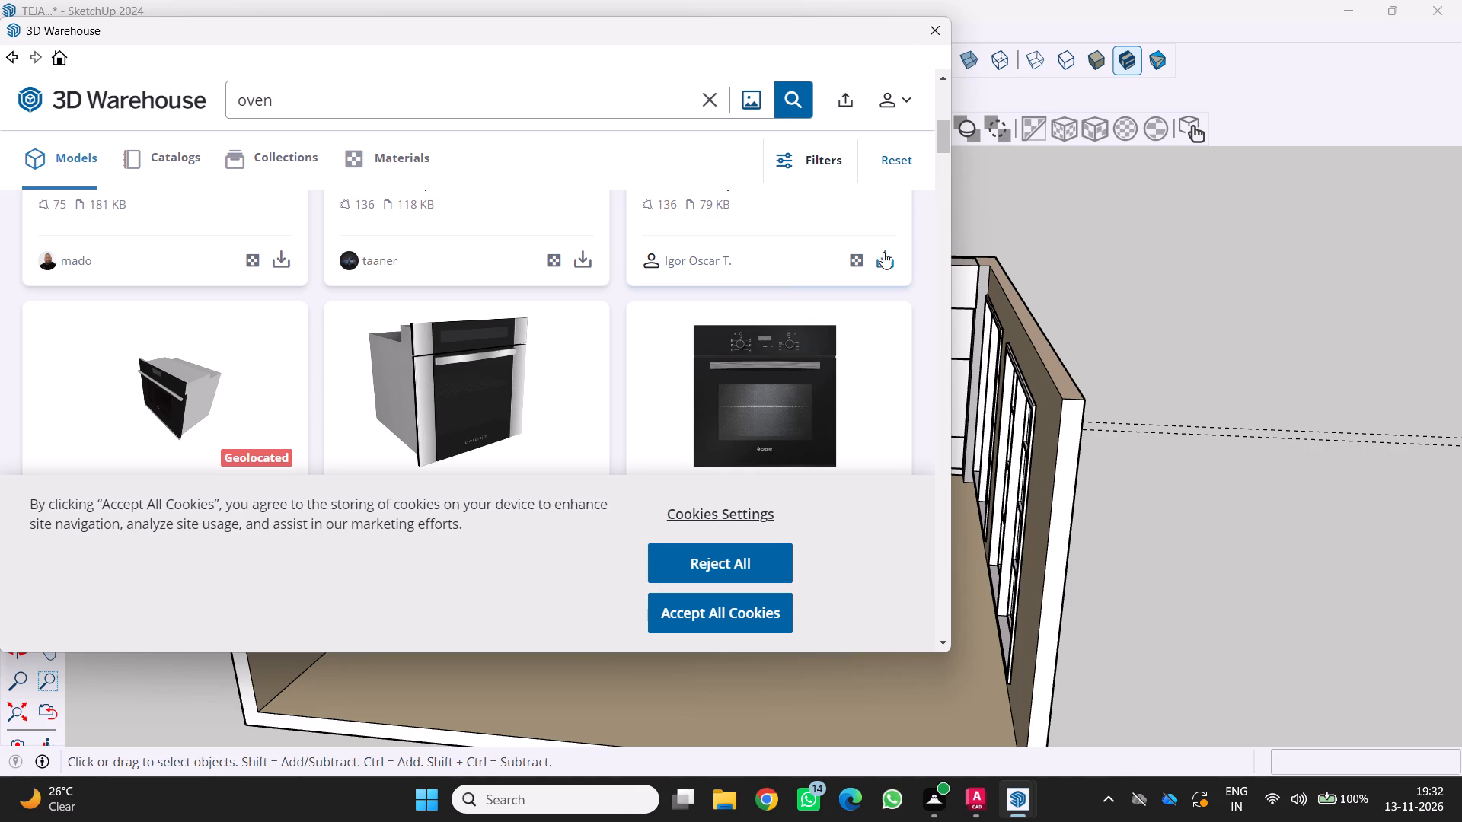
scroll(815, 422, down, 3)
scroll(753, 424, down, 5)
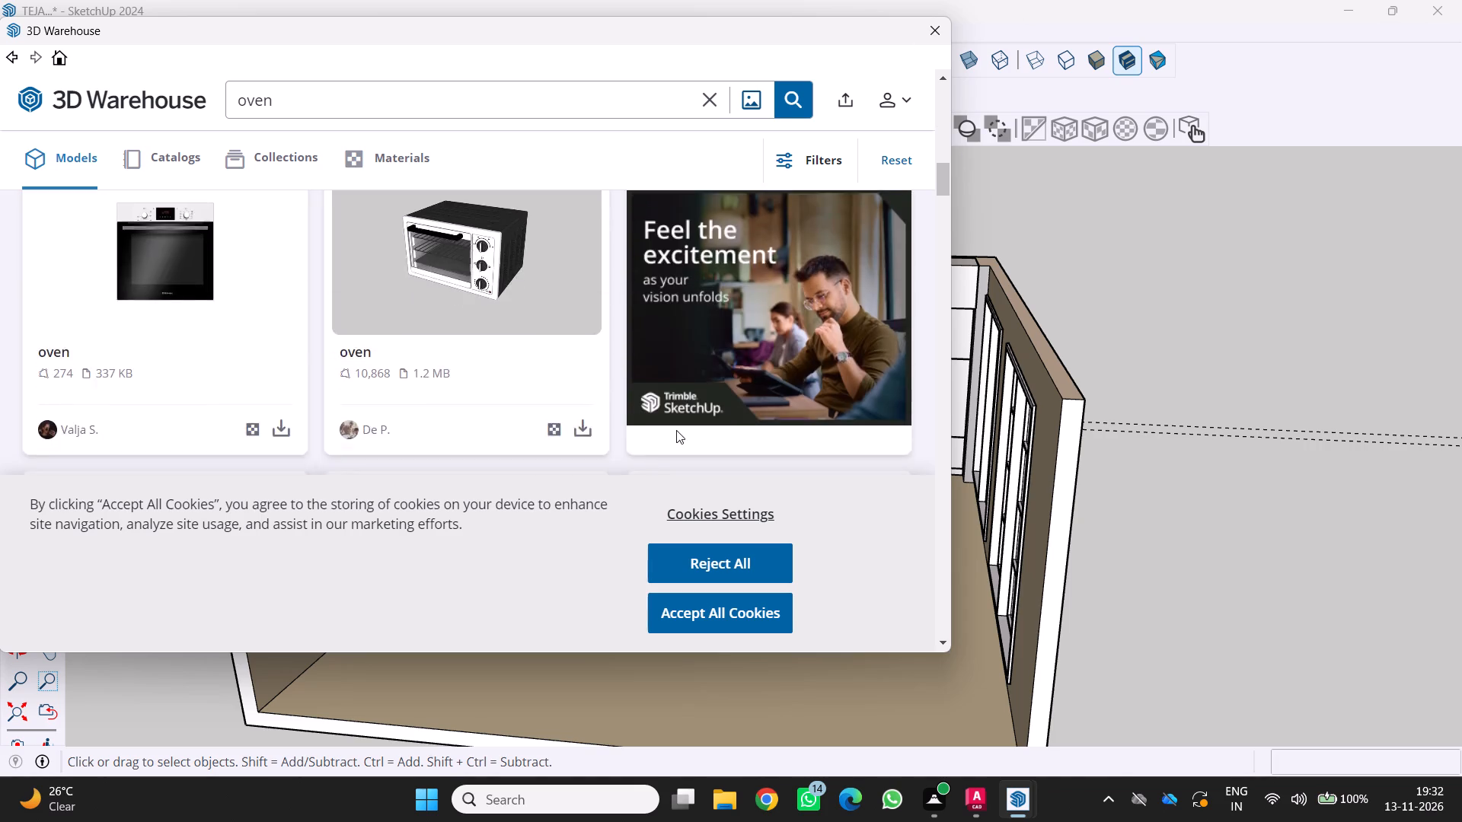
scroll(670, 432, down, 7)
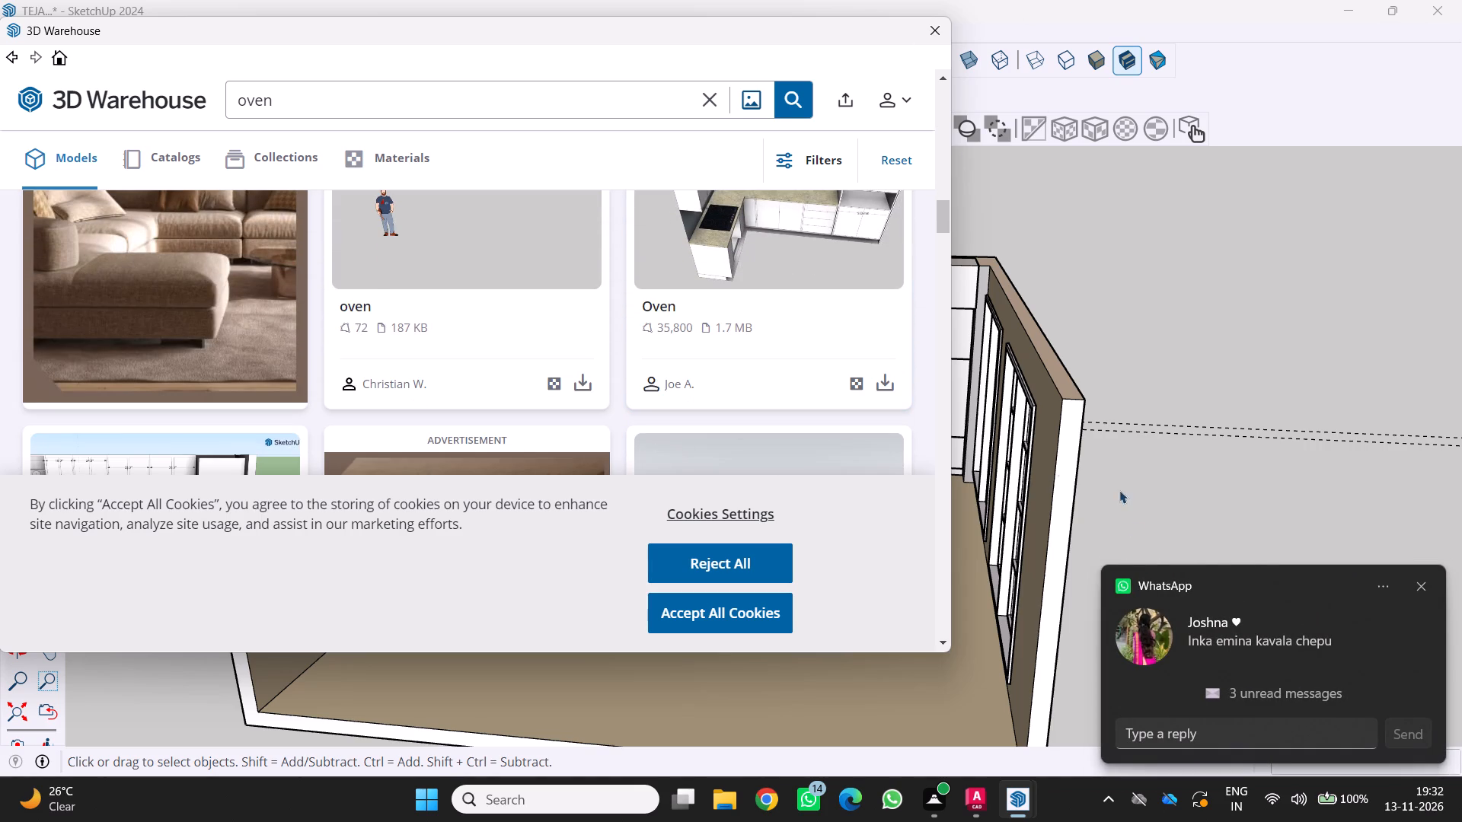
click(1424, 578)
scroll(779, 410, down, 2)
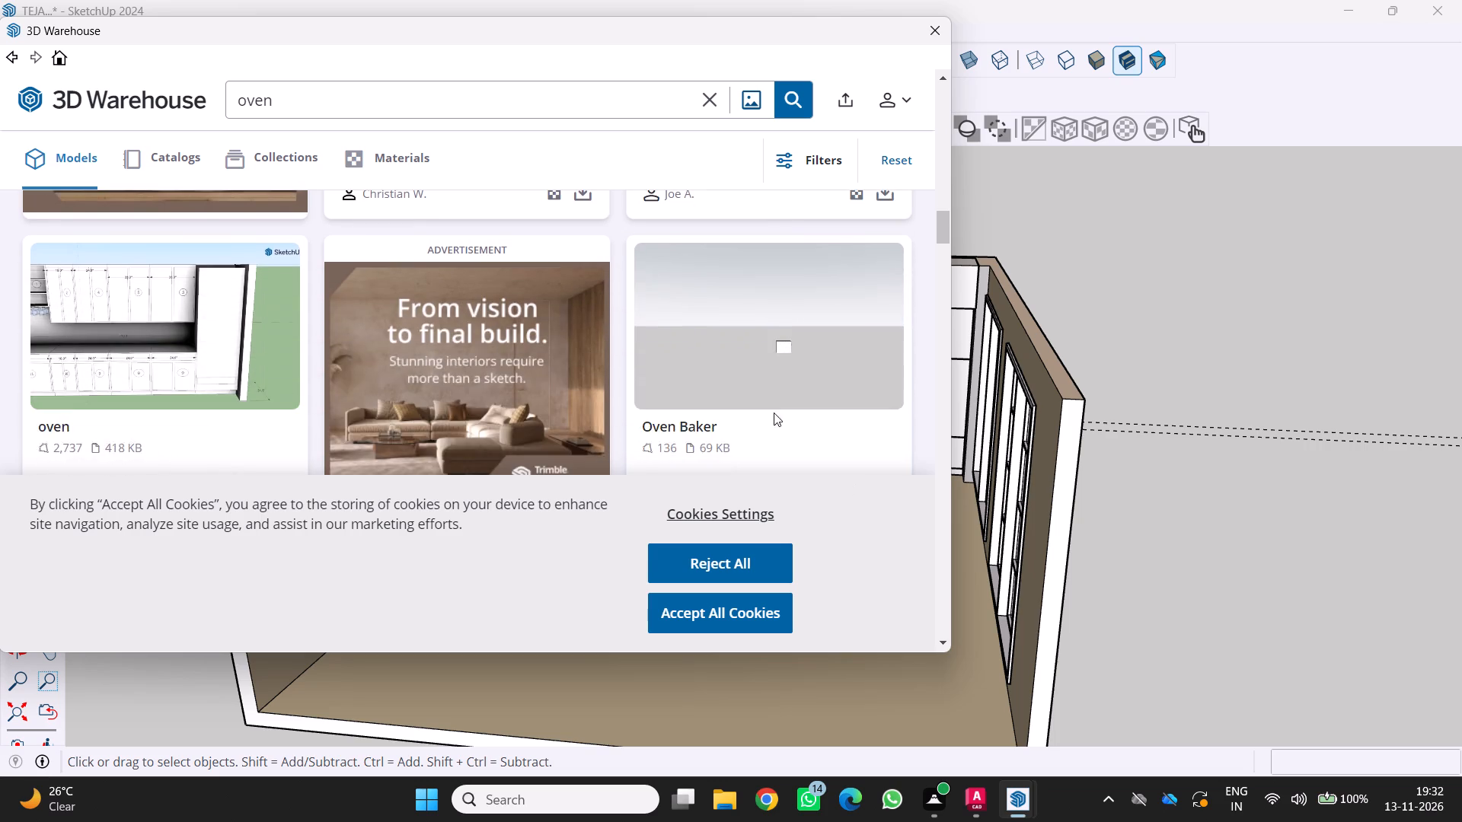
scroll(723, 397, down, 6)
scroll(497, 355, down, 5)
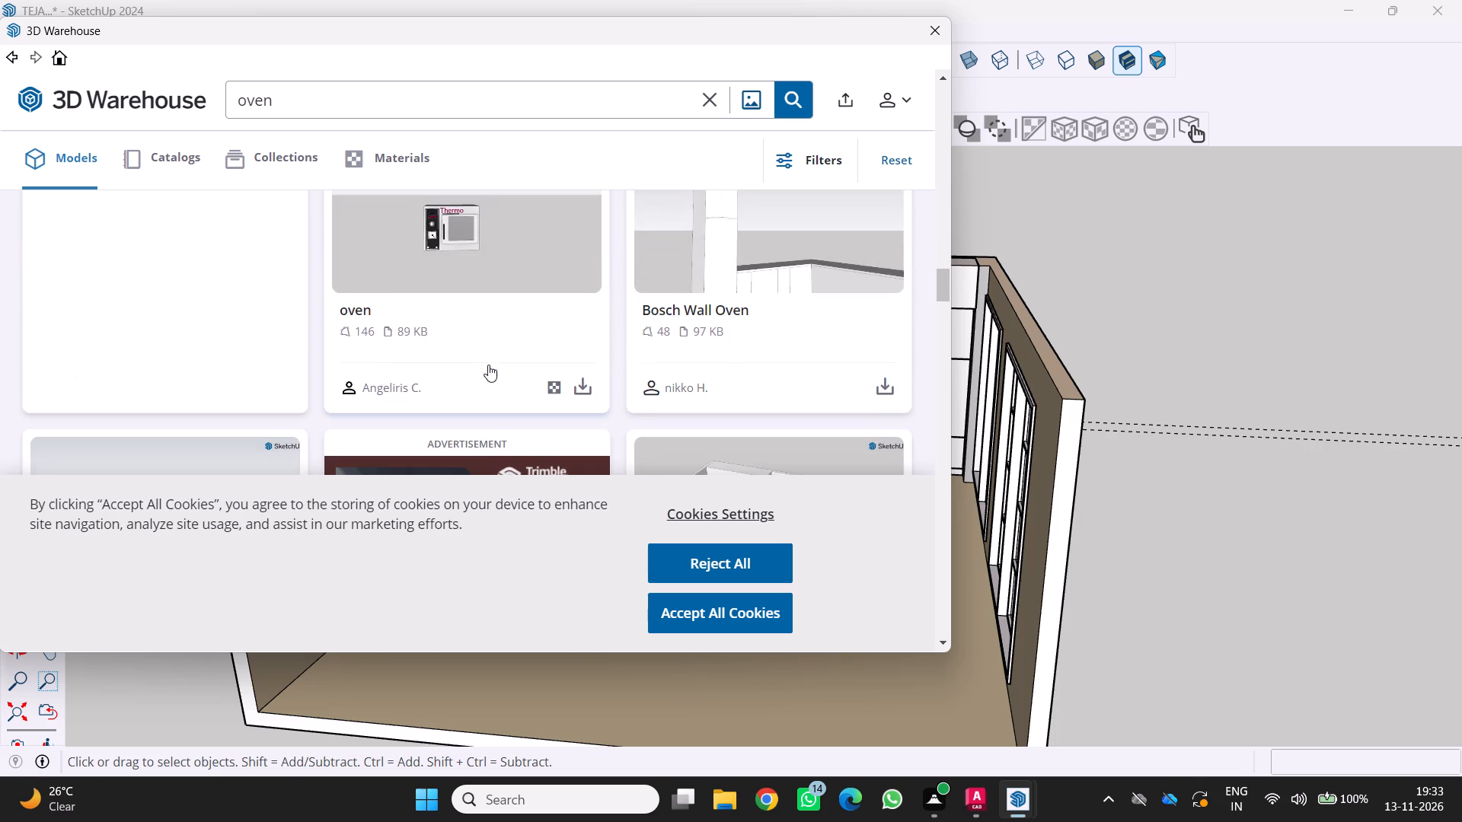
scroll(500, 368, down, 9)
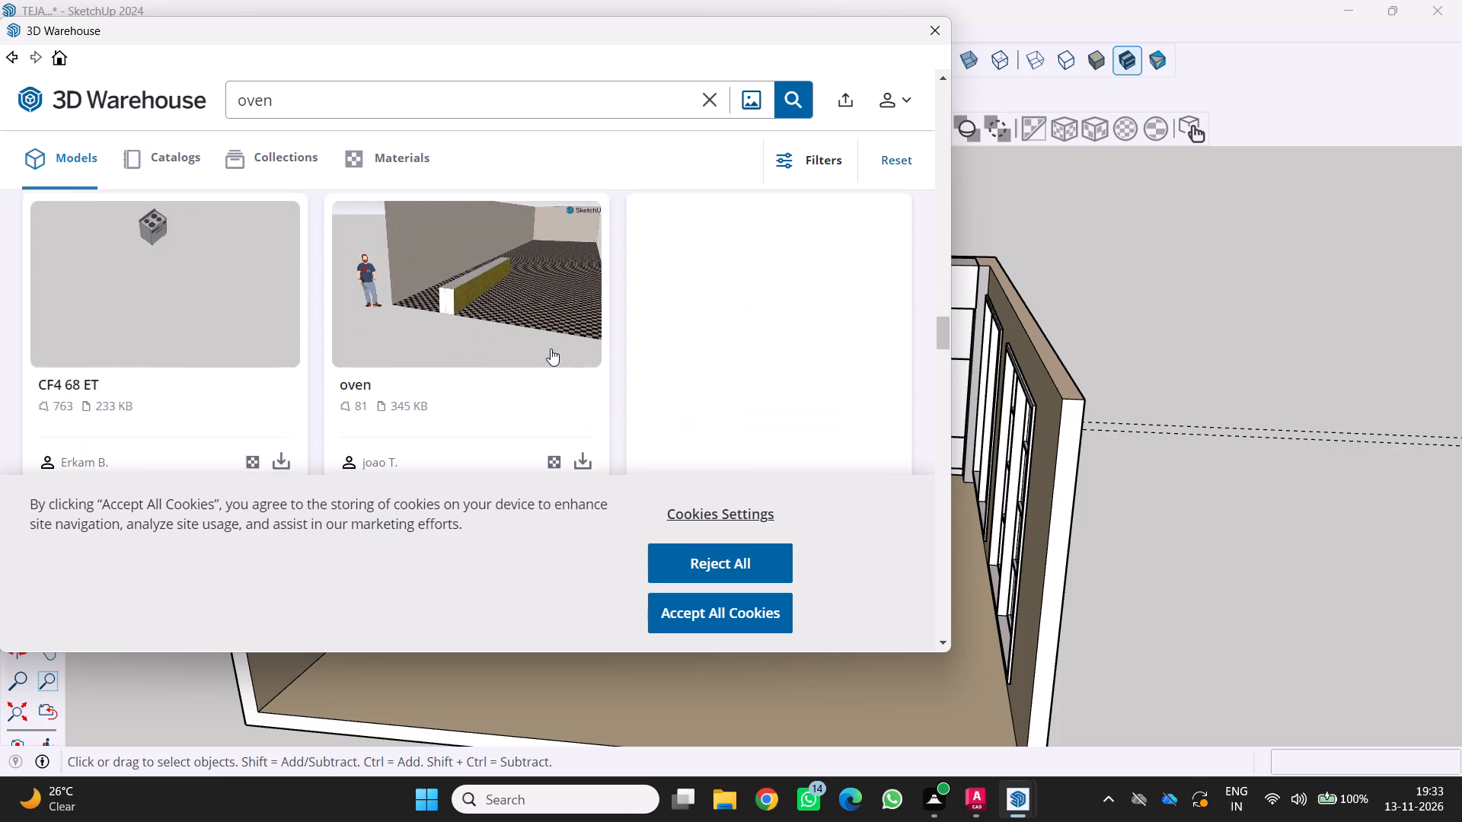
scroll(551, 349, down, 11)
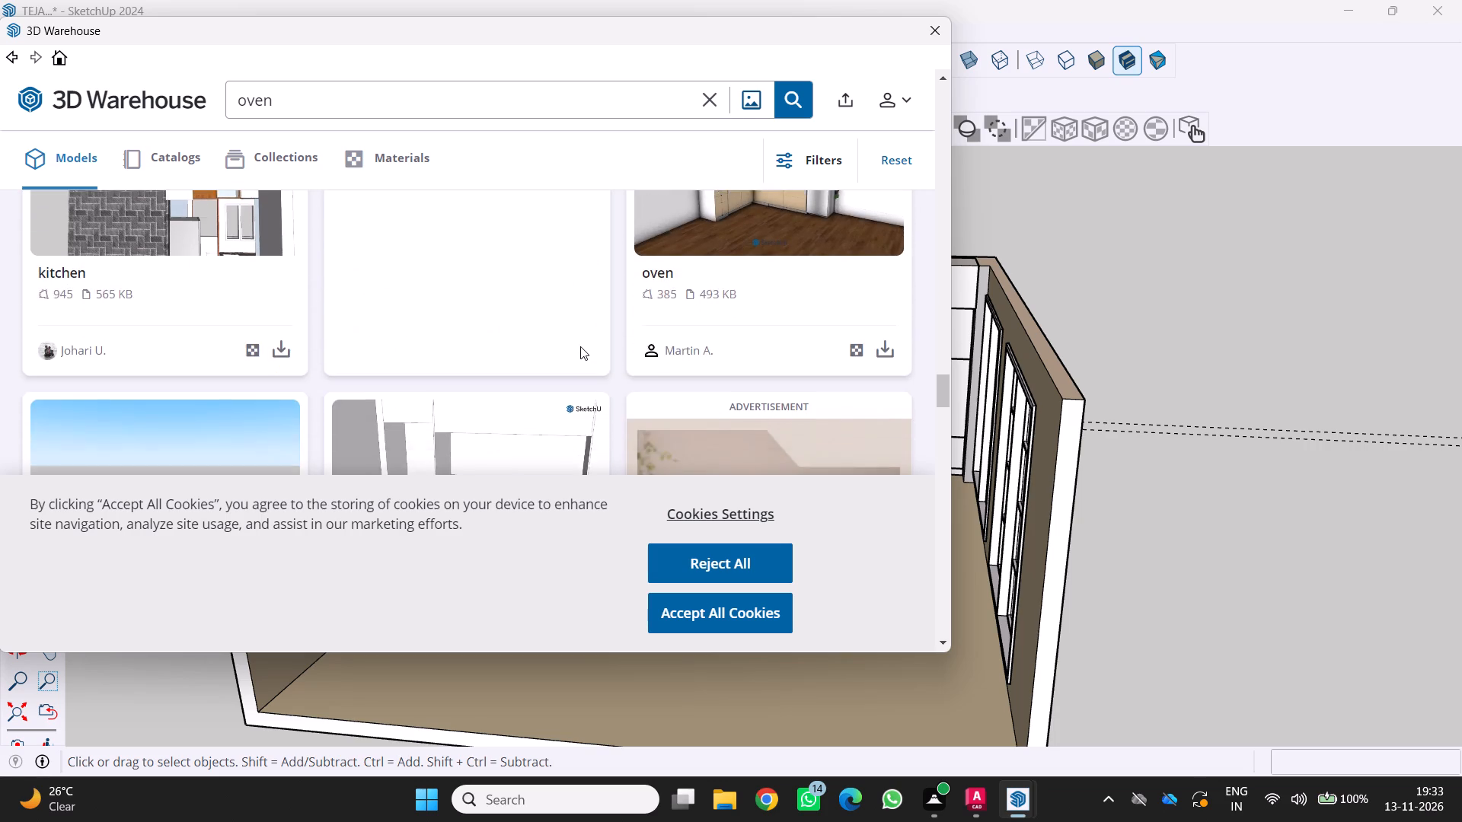
scroll(580, 347, down, 11)
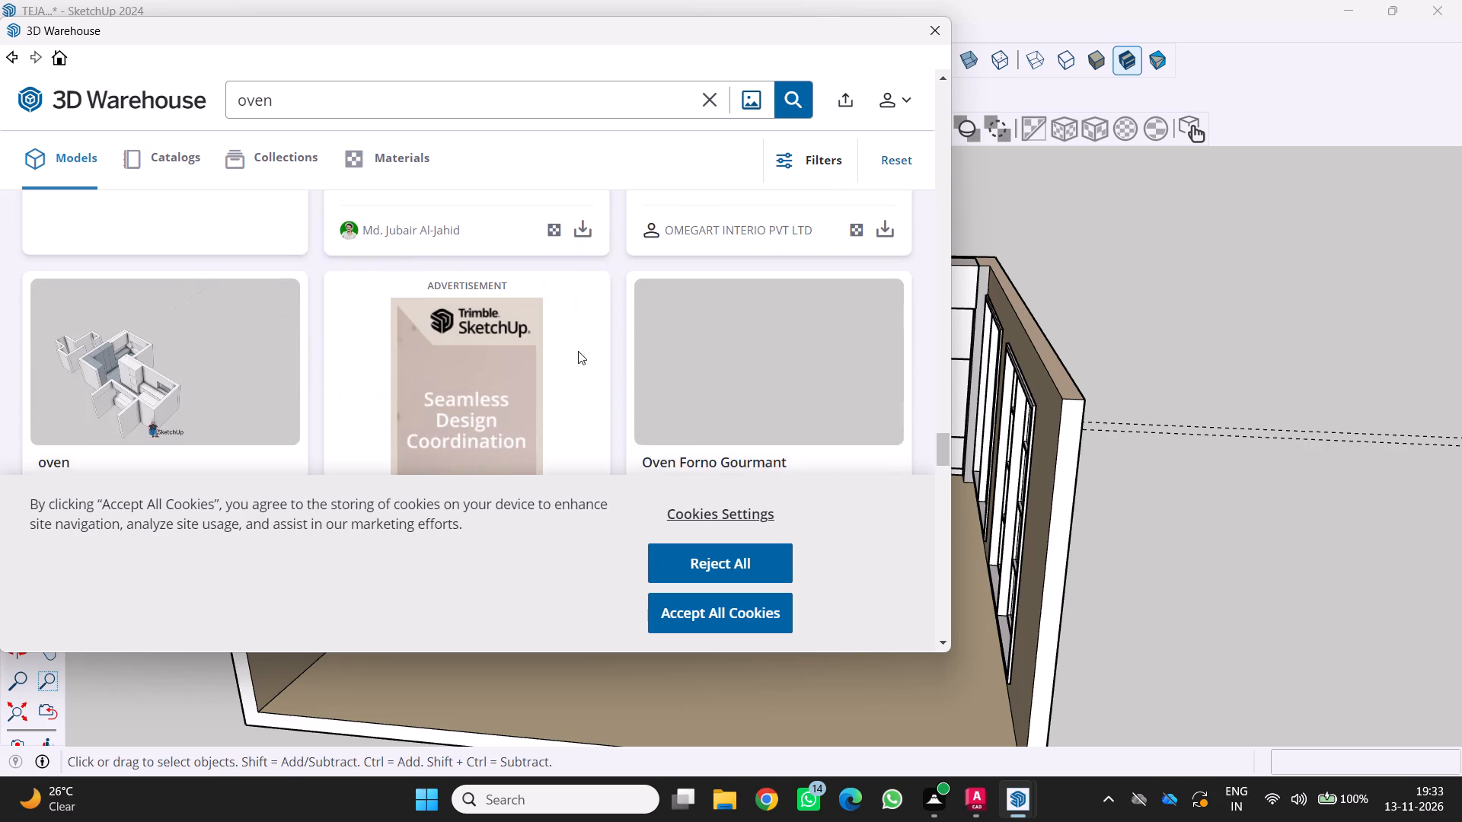
scroll(578, 351, down, 3)
scroll(578, 351, up, 8)
scroll(577, 350, down, 2)
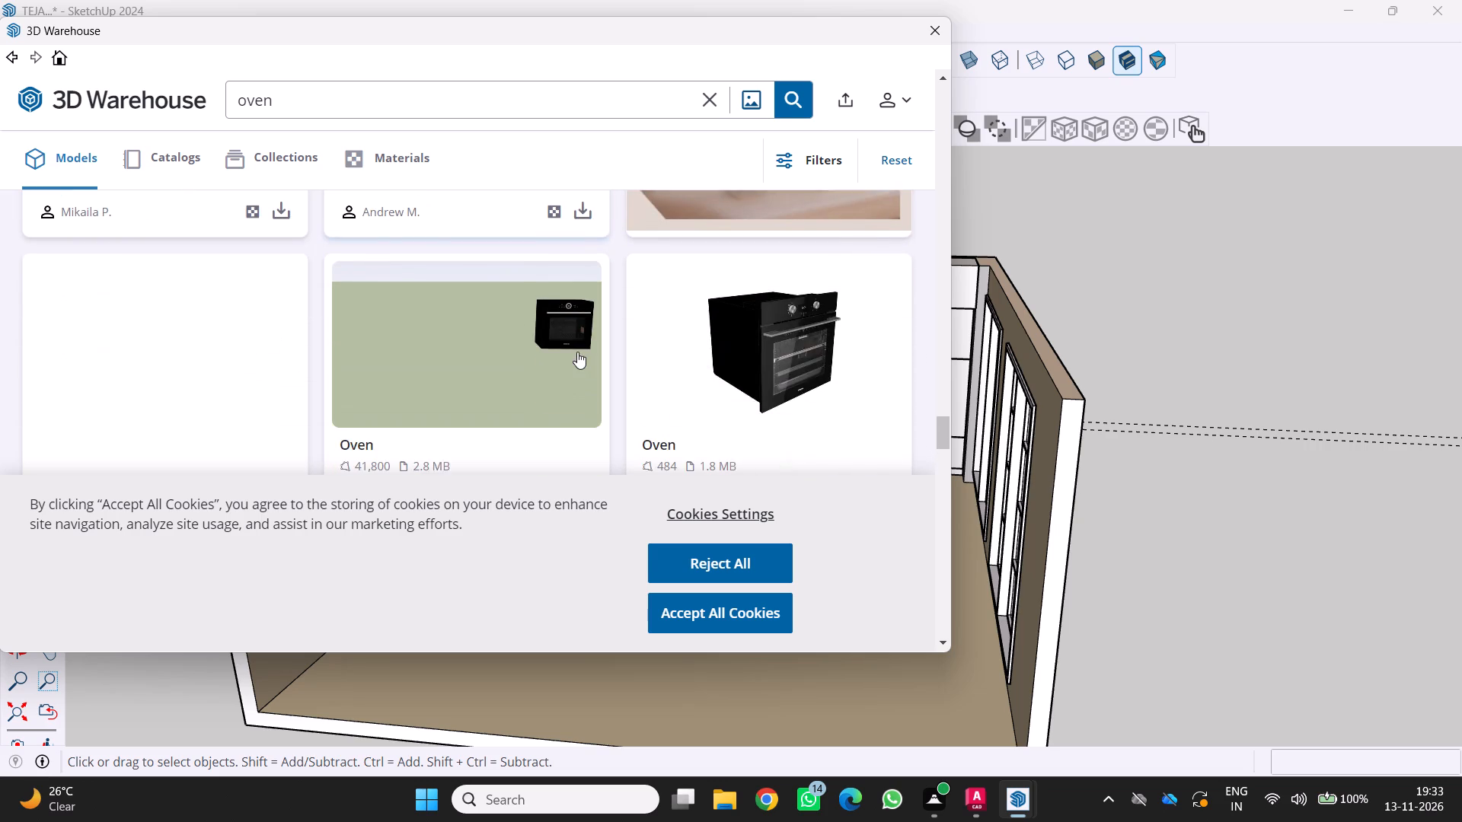
Review the oven results again, going back up to the first models in the list.
scroll(577, 352, up, 20)
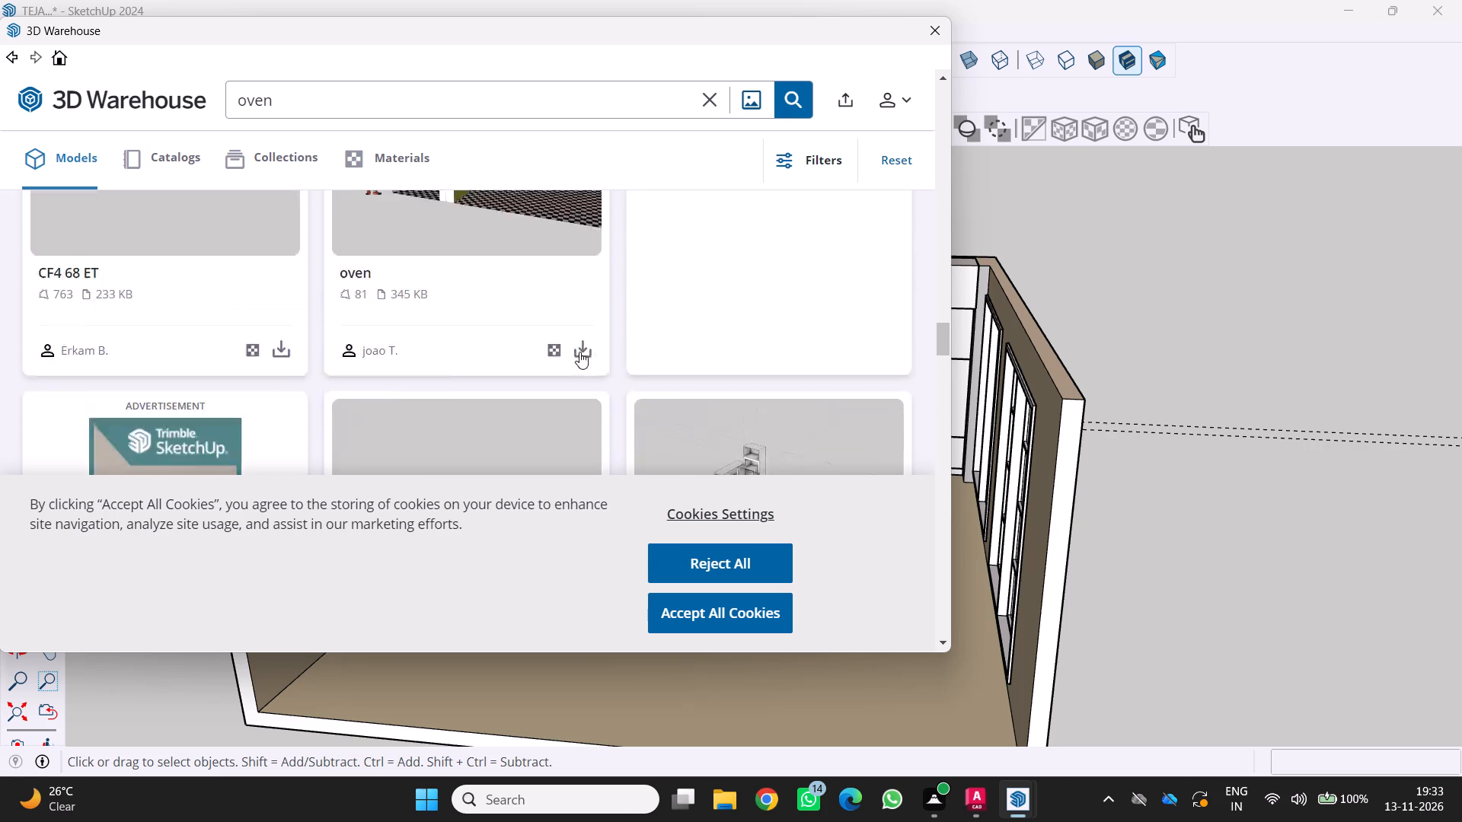
scroll(579, 351, up, 20)
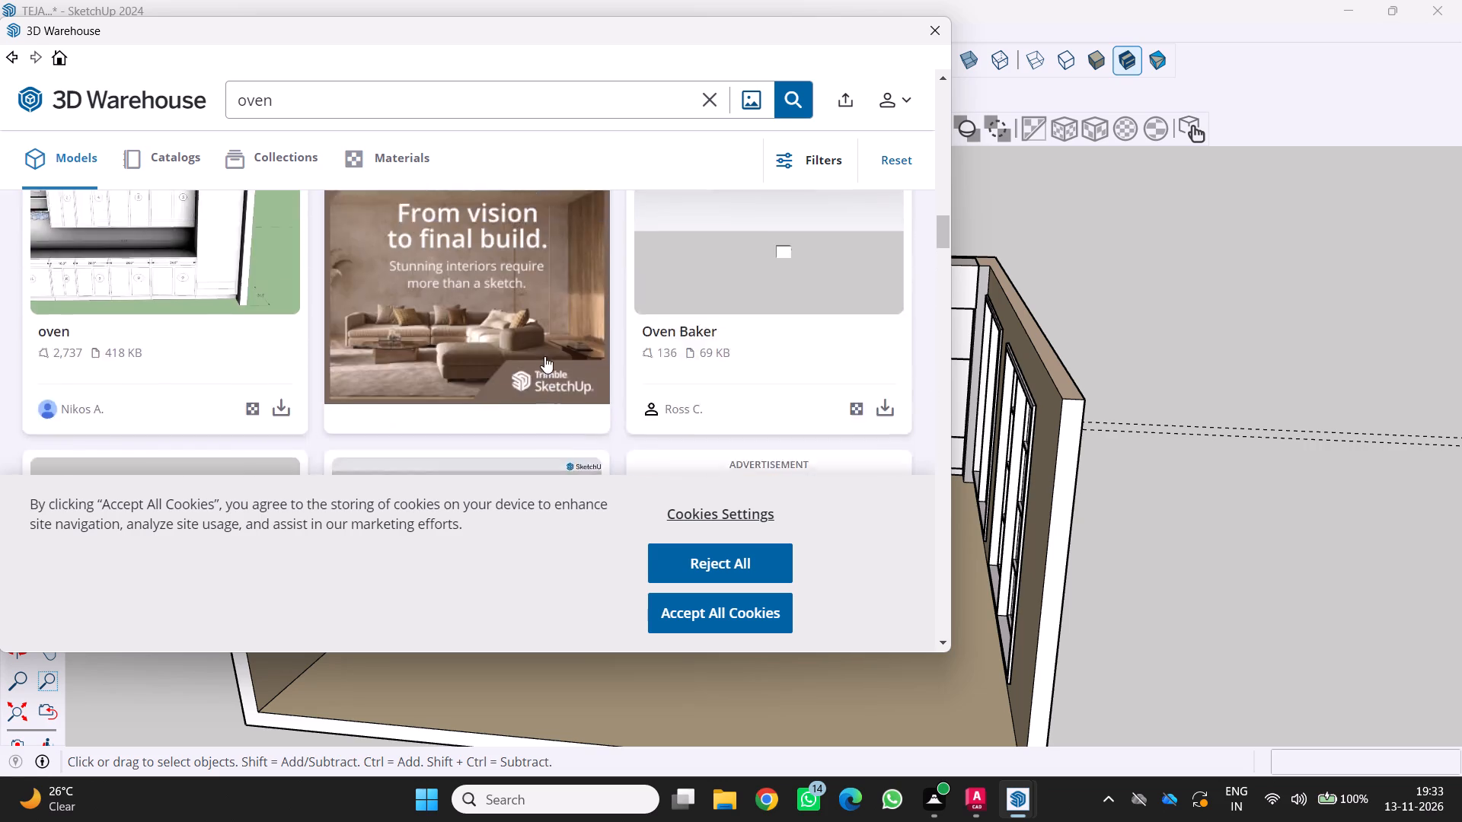
scroll(544, 356, up, 10)
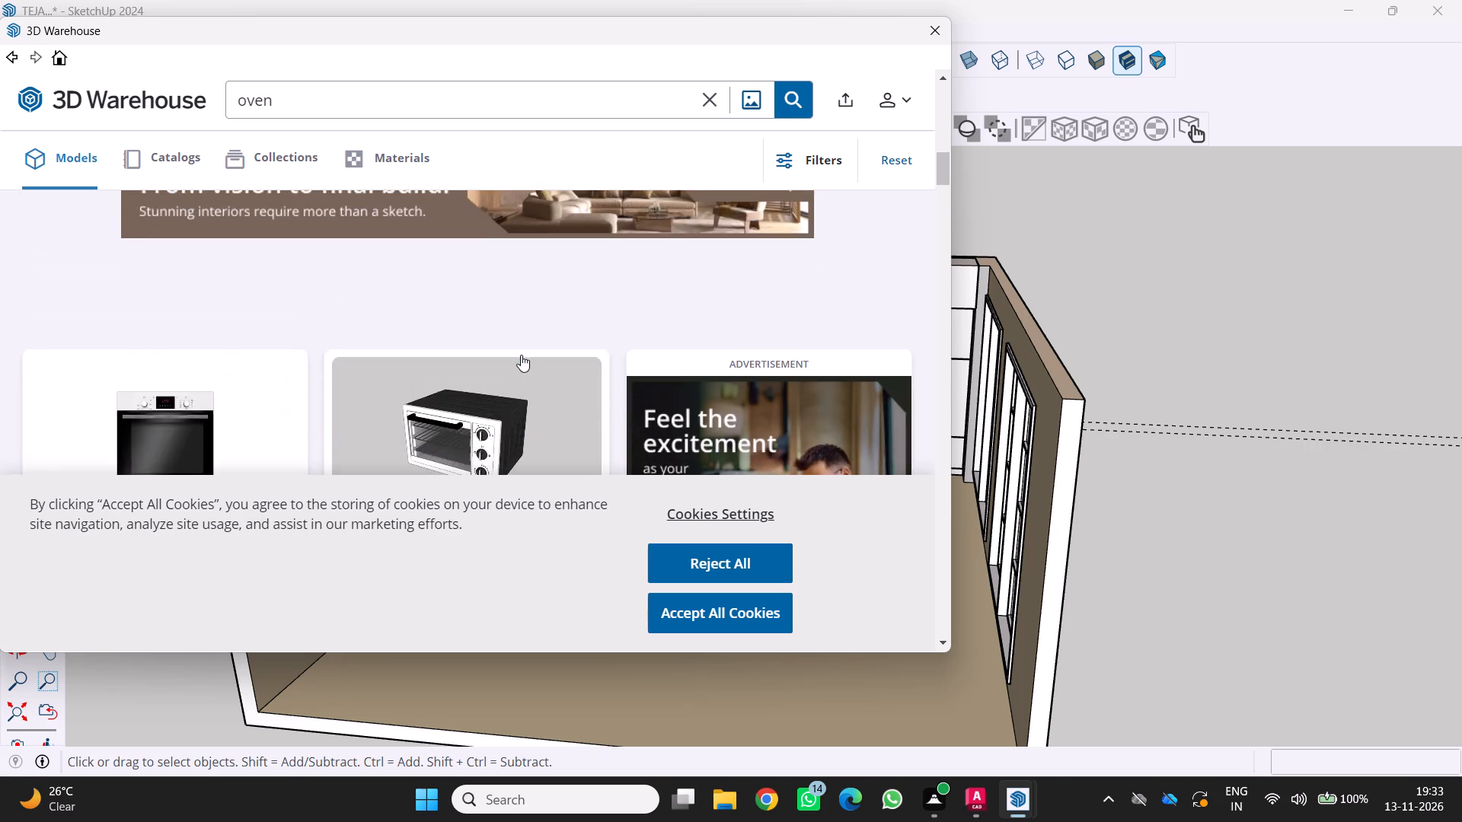
scroll(521, 355, up, 14)
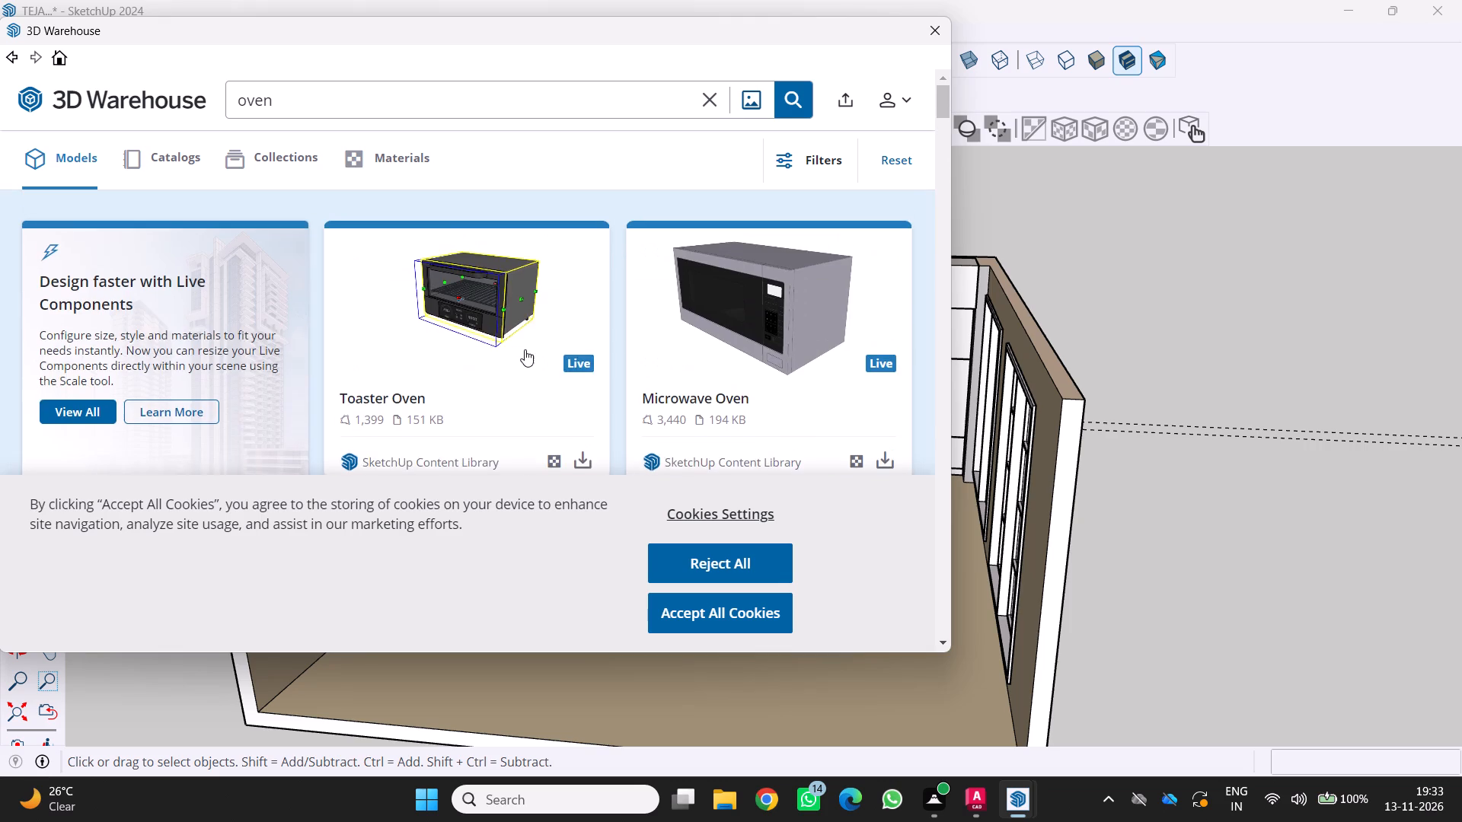
scroll(525, 349, up, 3)
Load the front-view "siemens compact 45" oven into the model and place it outside the room, beyond the windowed side wall.
scroll(525, 349, down, 5)
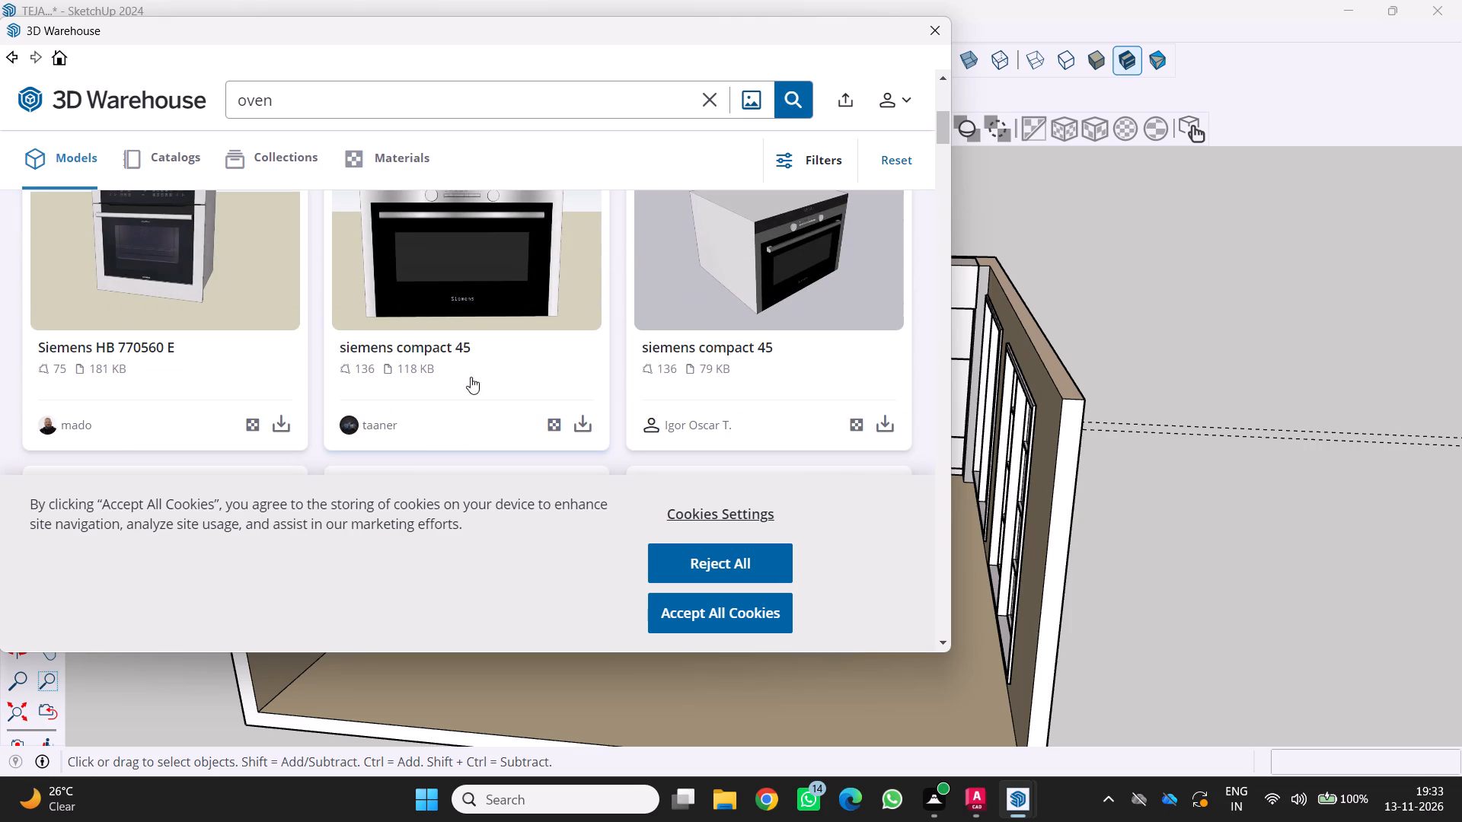
click(579, 425)
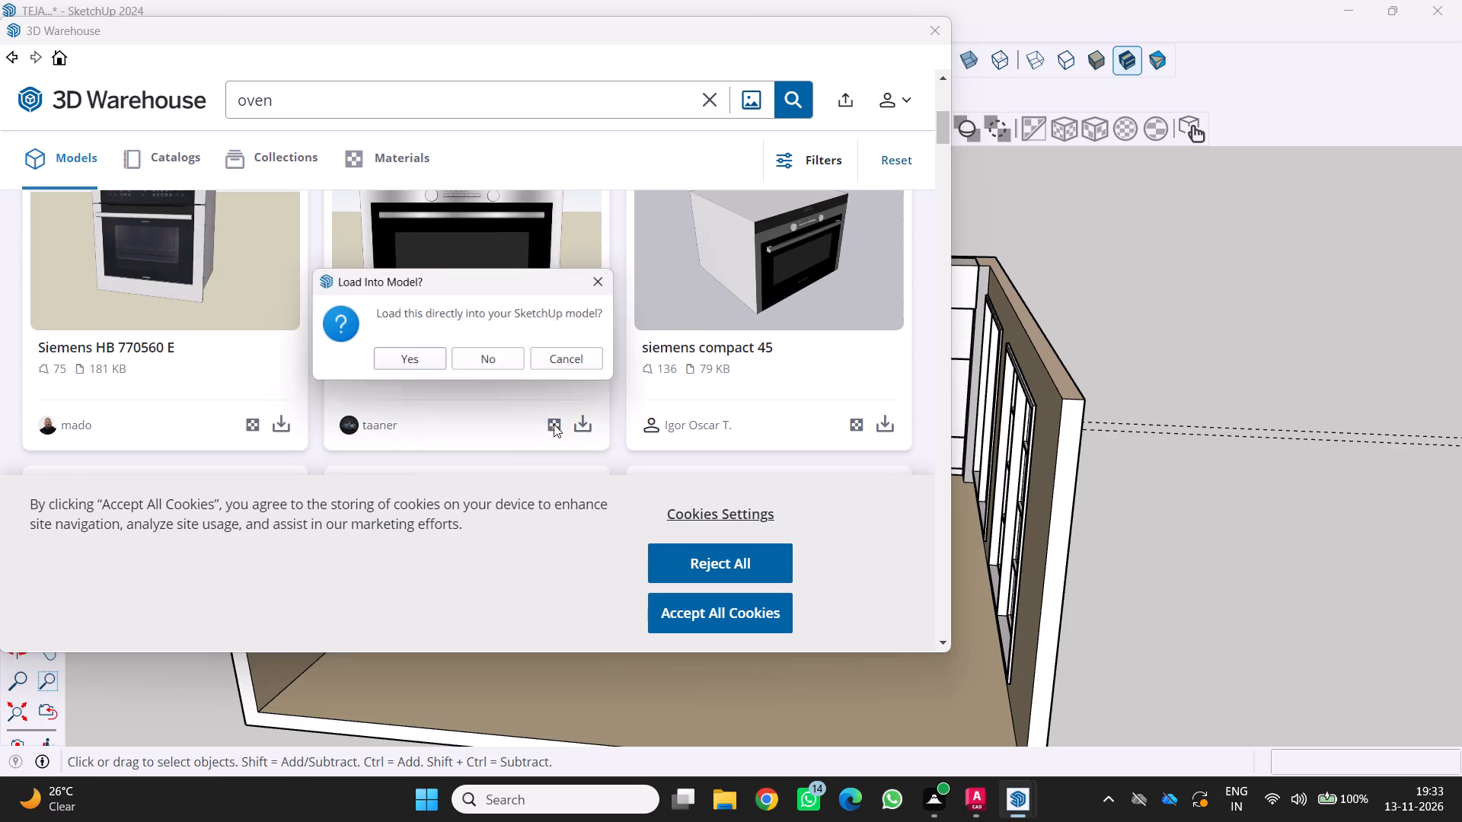
click(417, 366)
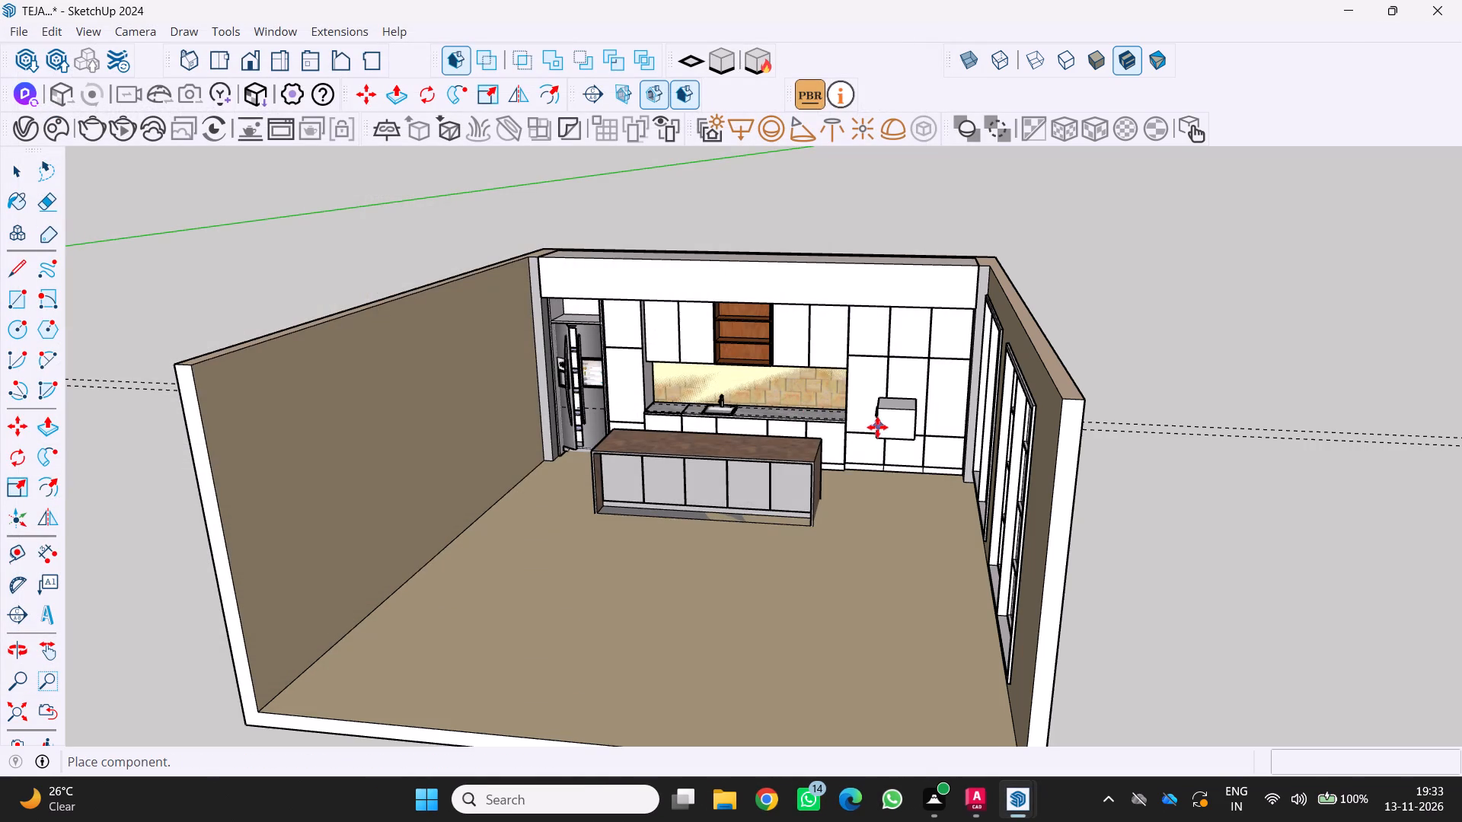
scroll(872, 427, up, 2)
scroll(833, 412, down, 4)
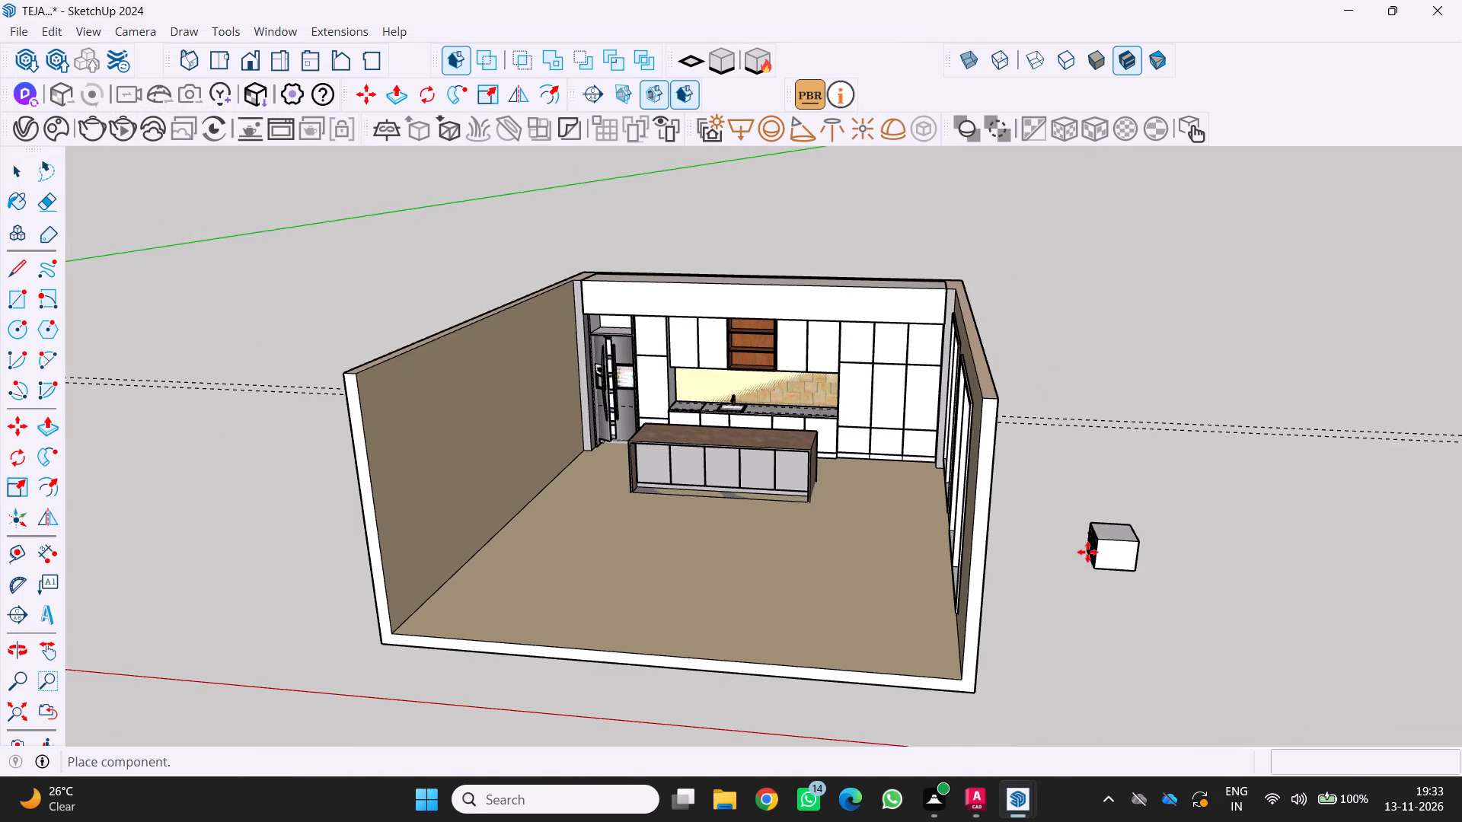
click(1087, 552)
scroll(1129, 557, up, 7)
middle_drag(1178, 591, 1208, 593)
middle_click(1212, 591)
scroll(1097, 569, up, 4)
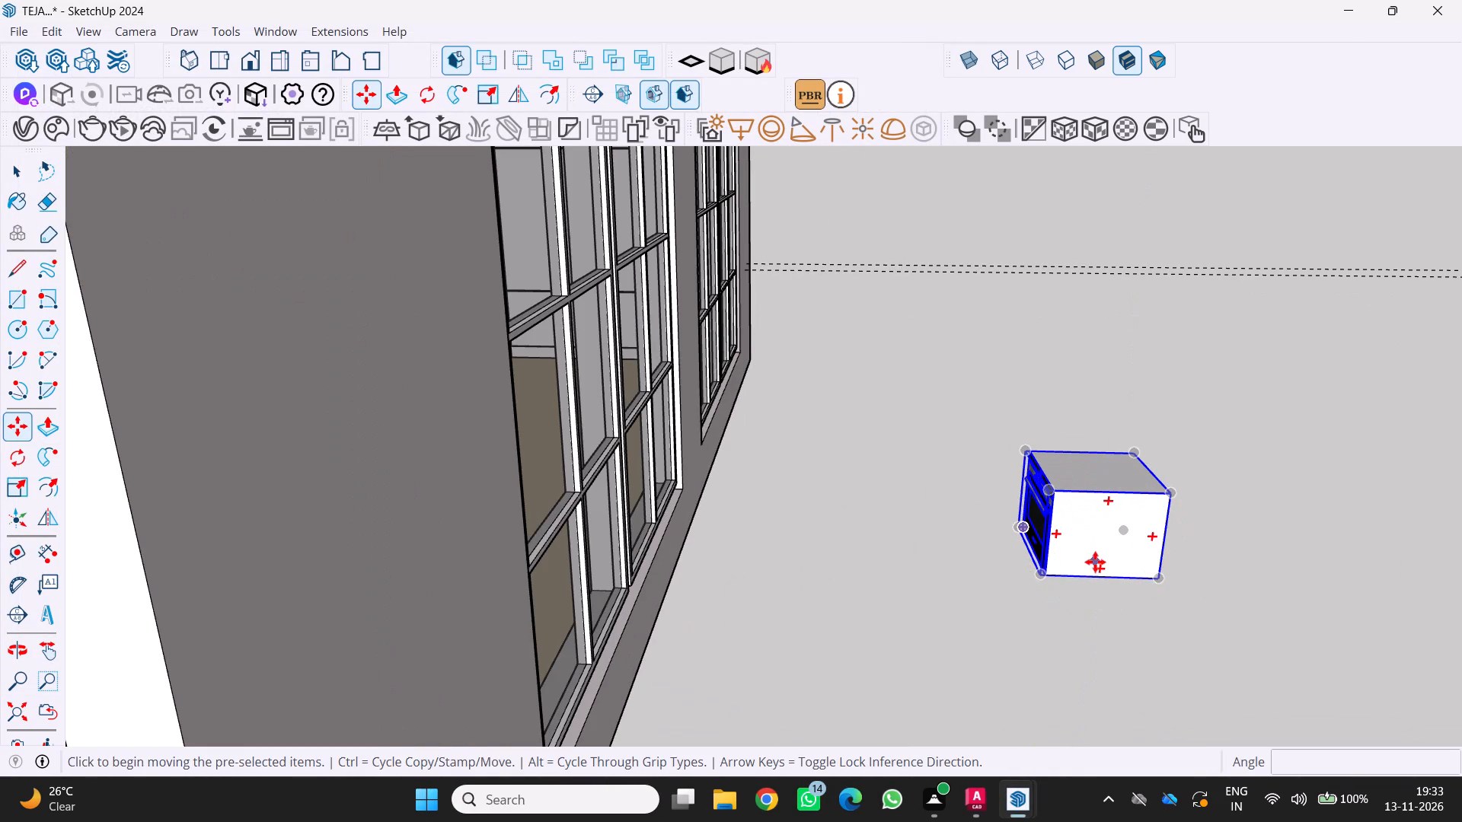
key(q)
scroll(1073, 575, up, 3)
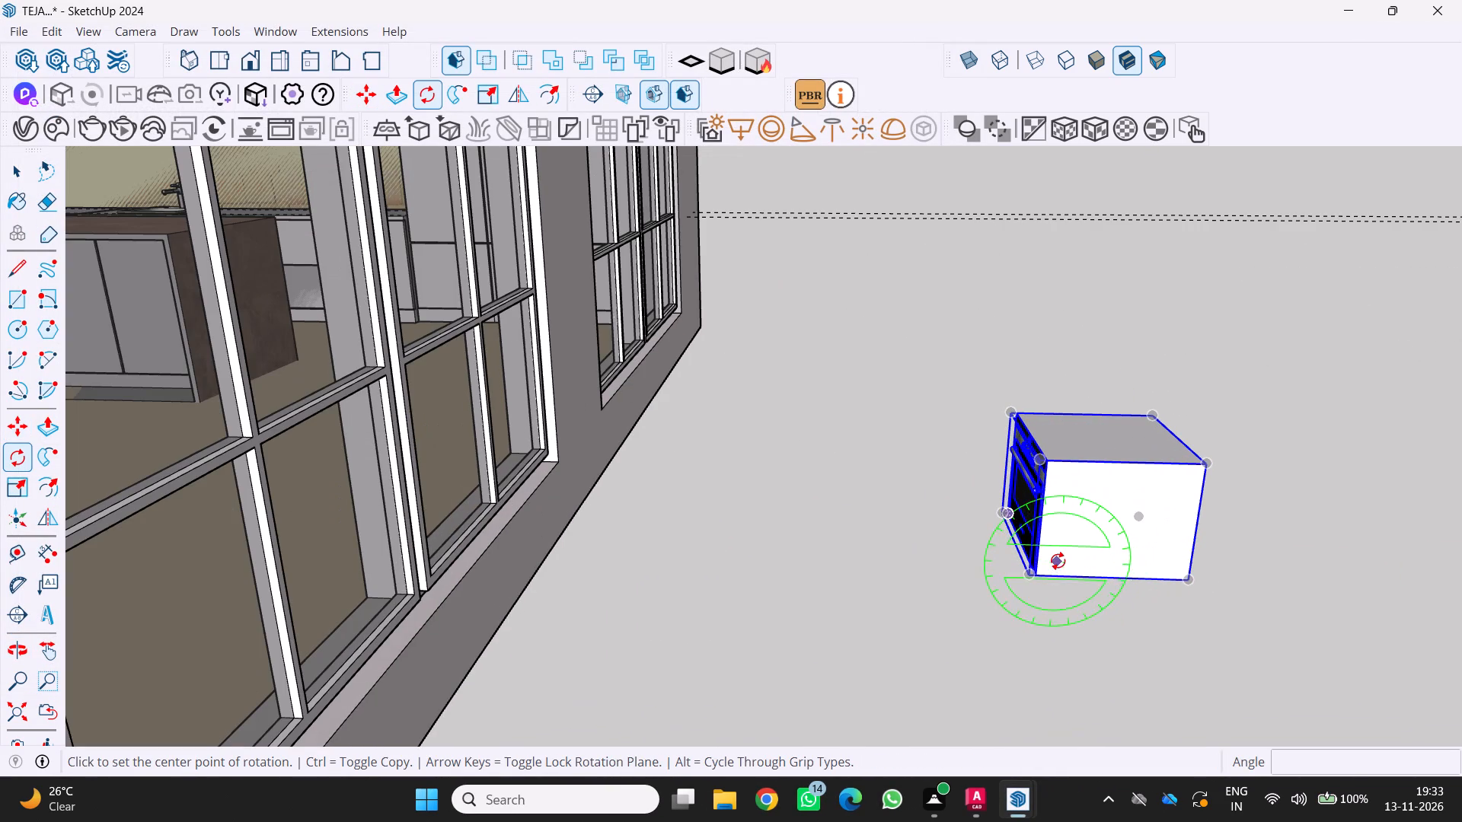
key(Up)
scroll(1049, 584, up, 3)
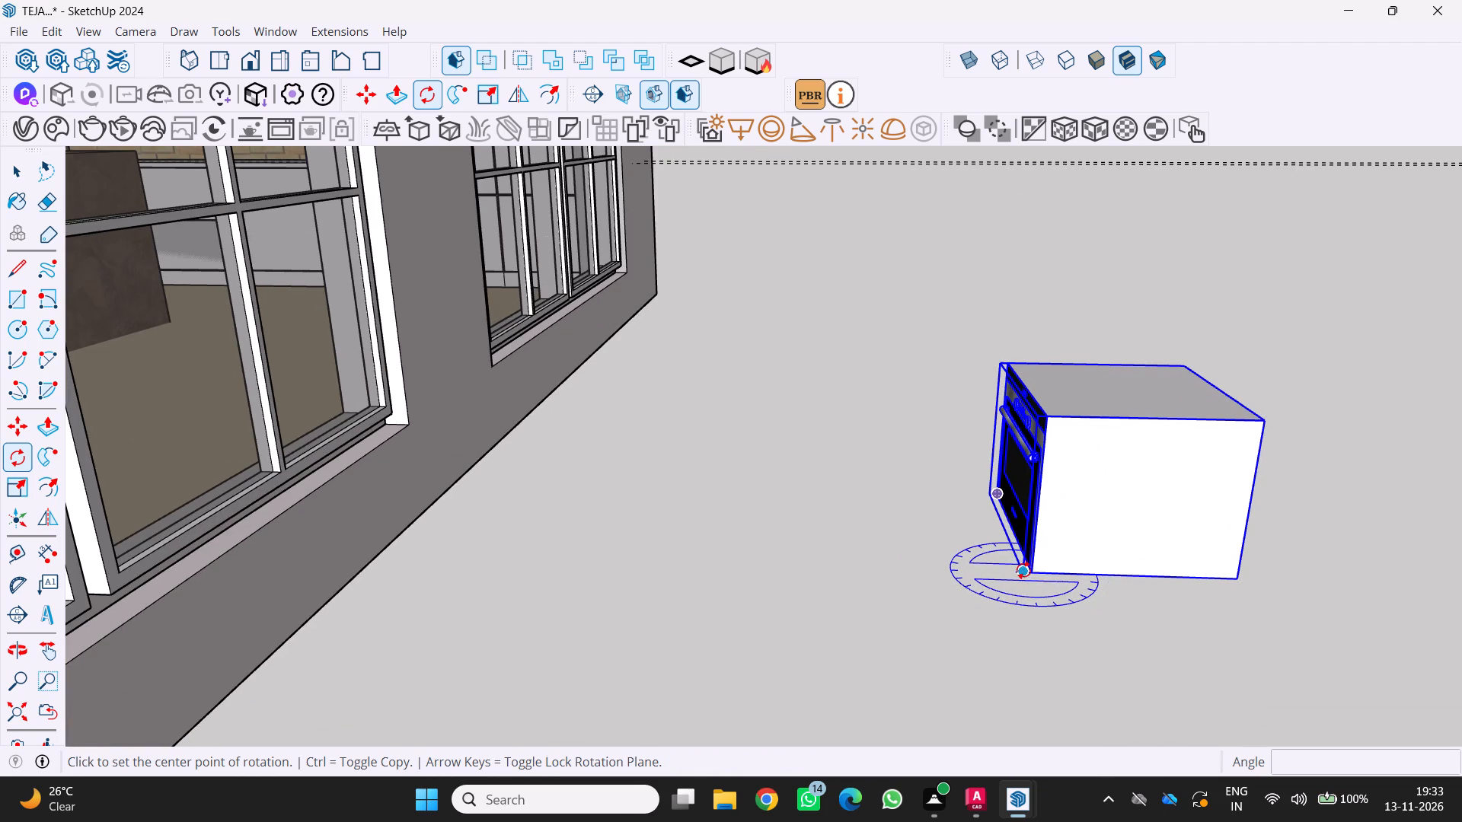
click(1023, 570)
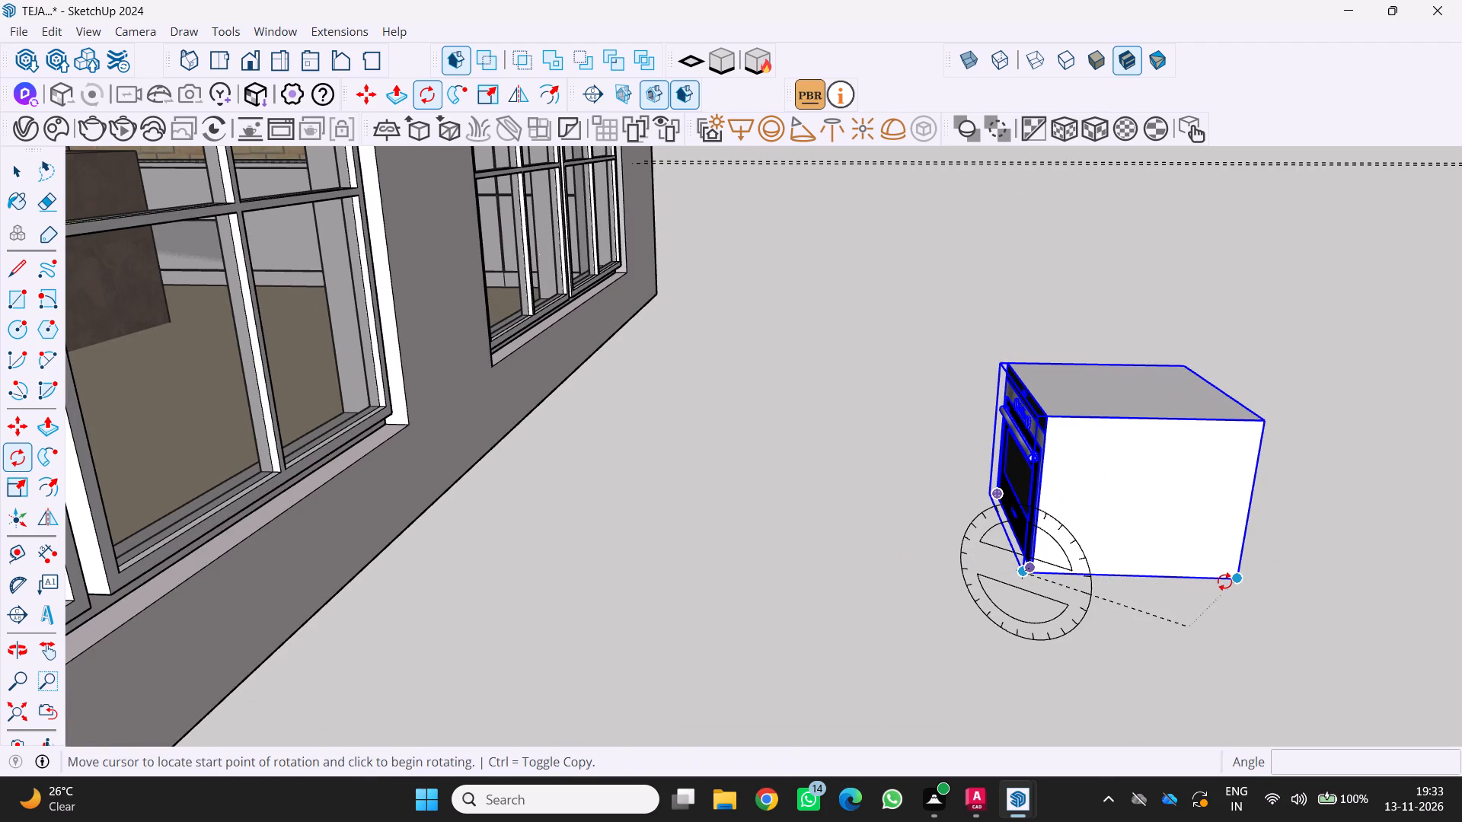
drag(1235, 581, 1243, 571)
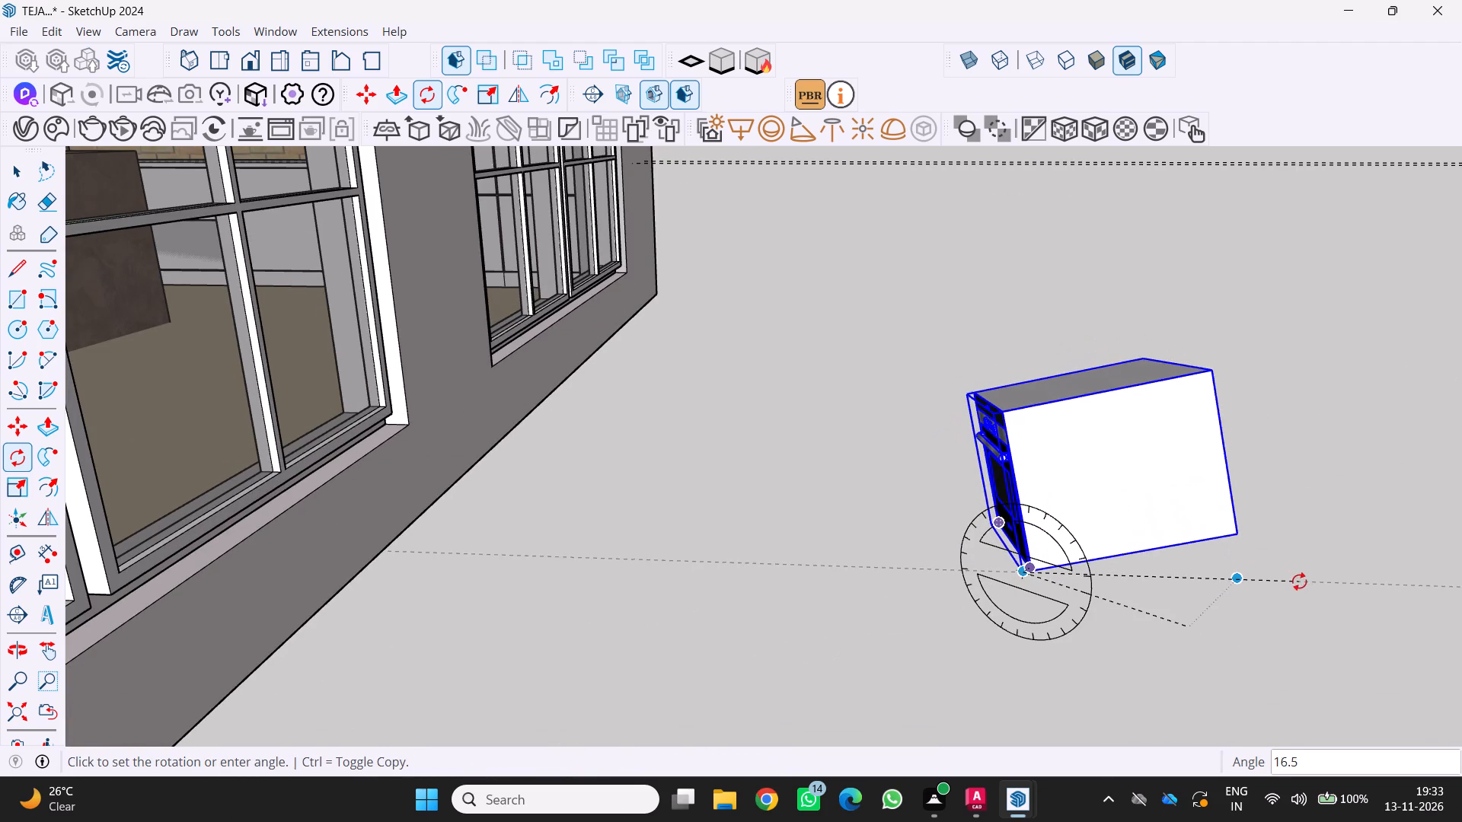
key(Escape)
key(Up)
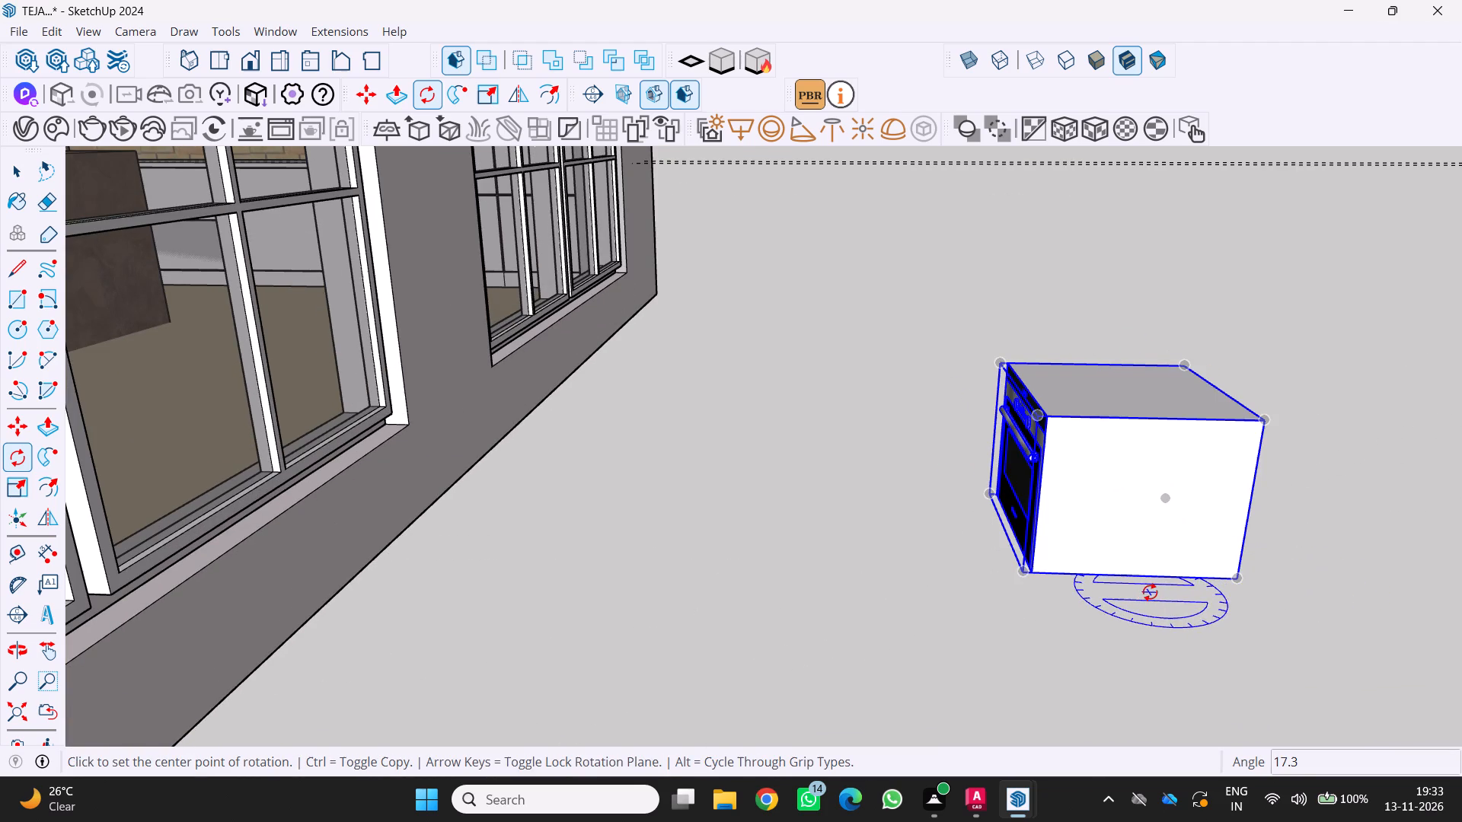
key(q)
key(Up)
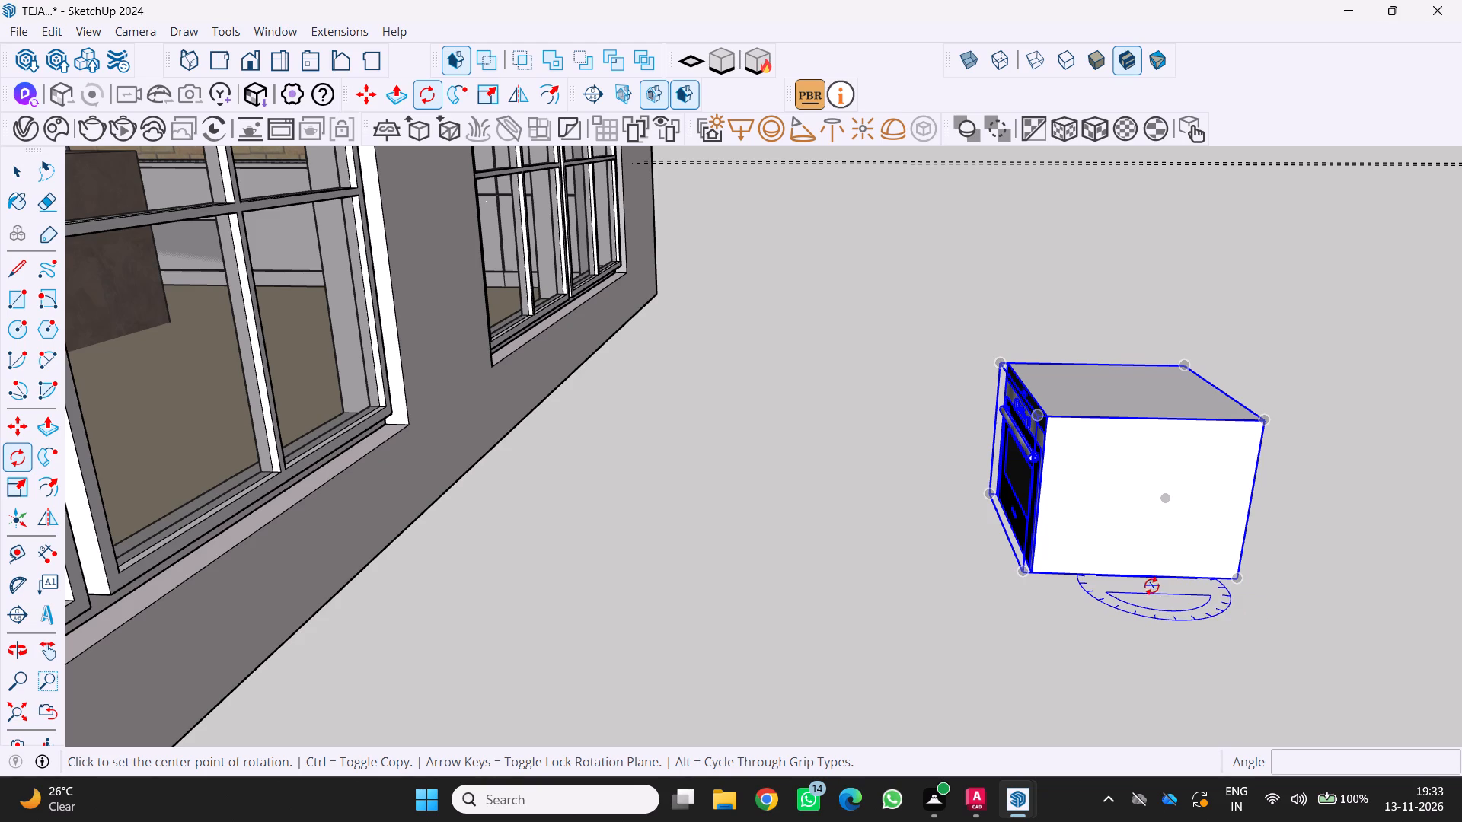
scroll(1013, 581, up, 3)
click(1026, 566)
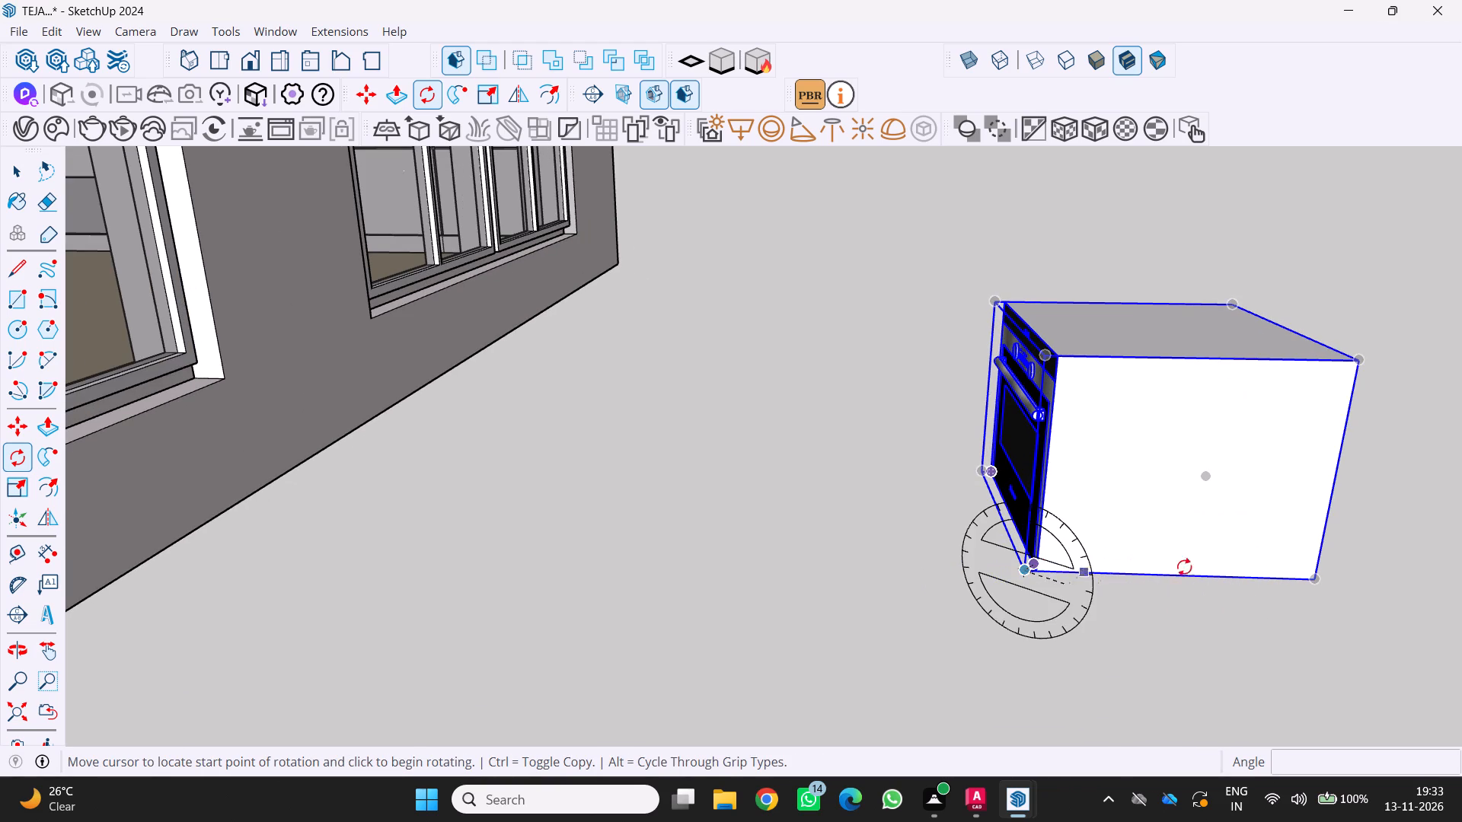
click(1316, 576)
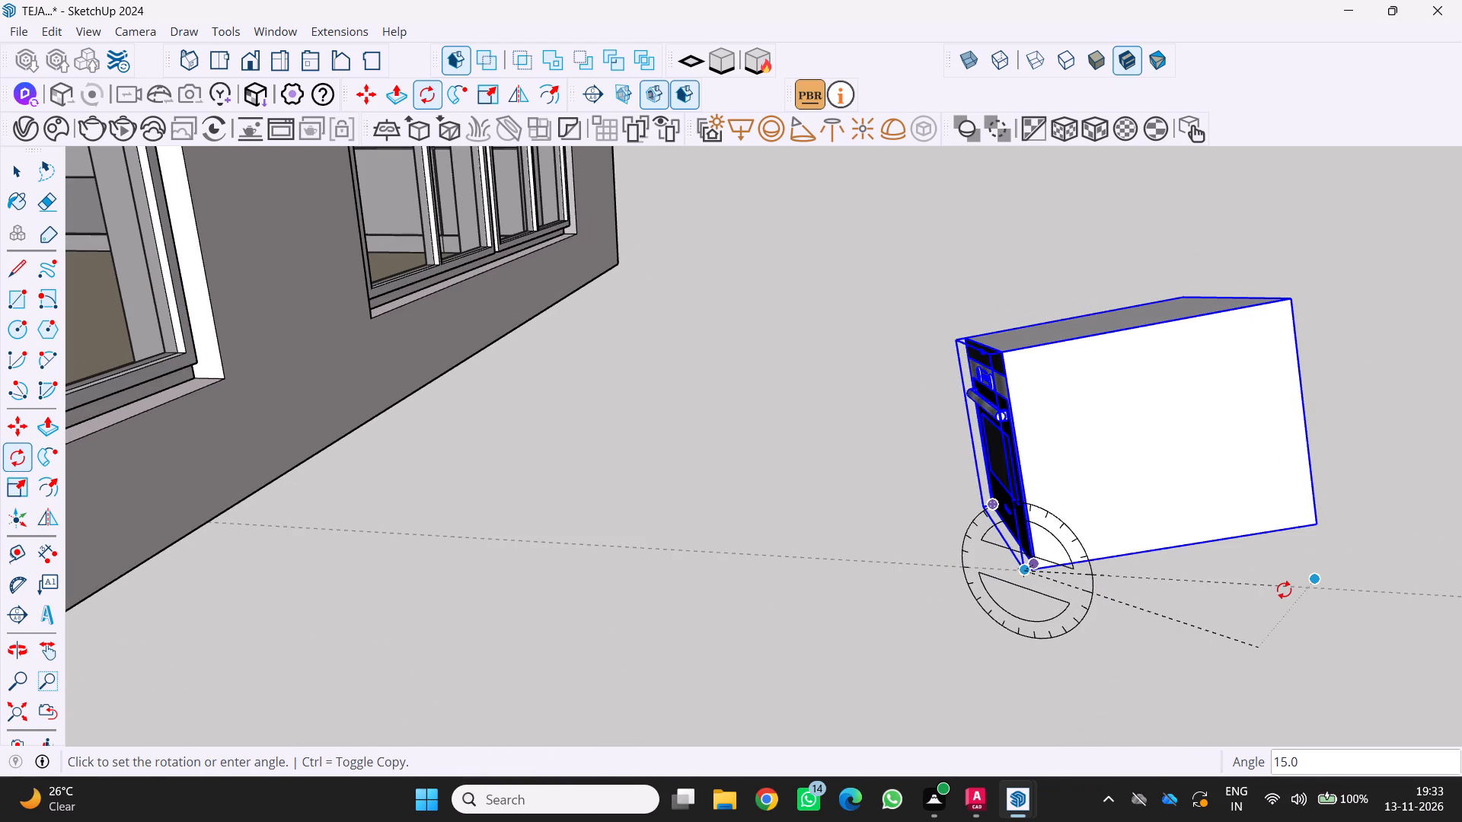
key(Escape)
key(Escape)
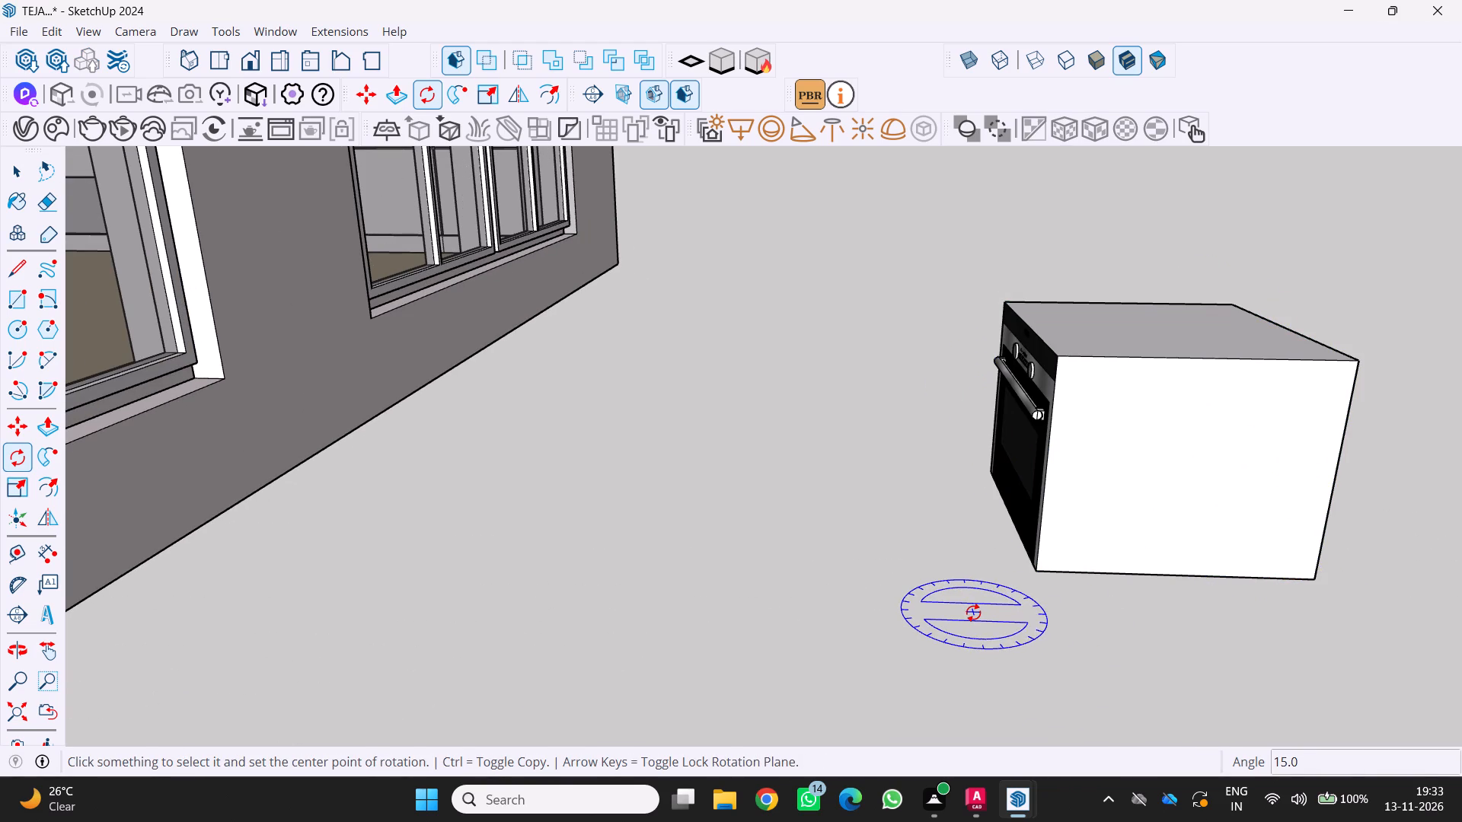
Rotate the oven 90 degrees about the vertical axis at its lower front corner.
text(qq)
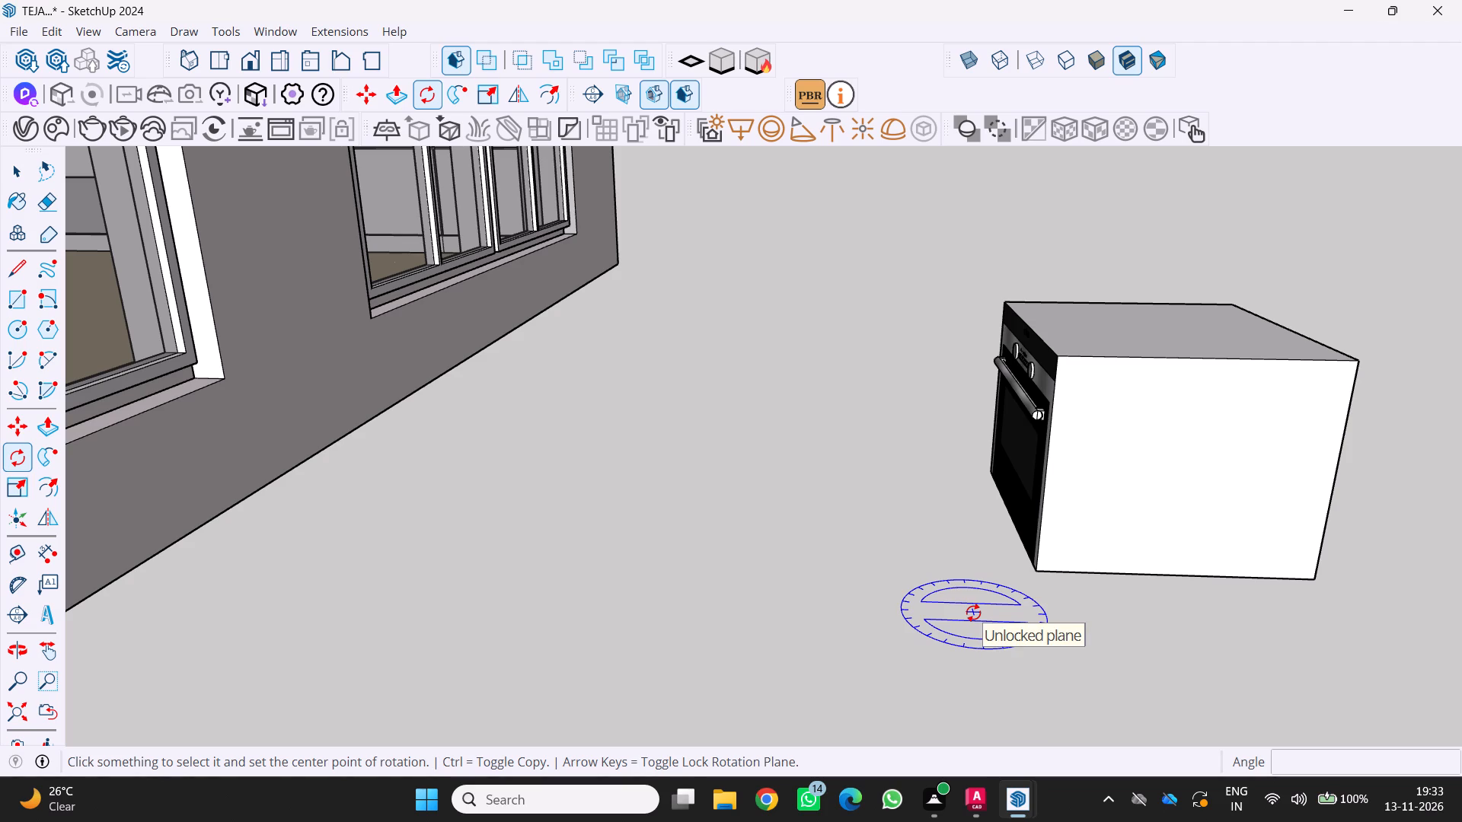
key(Up)
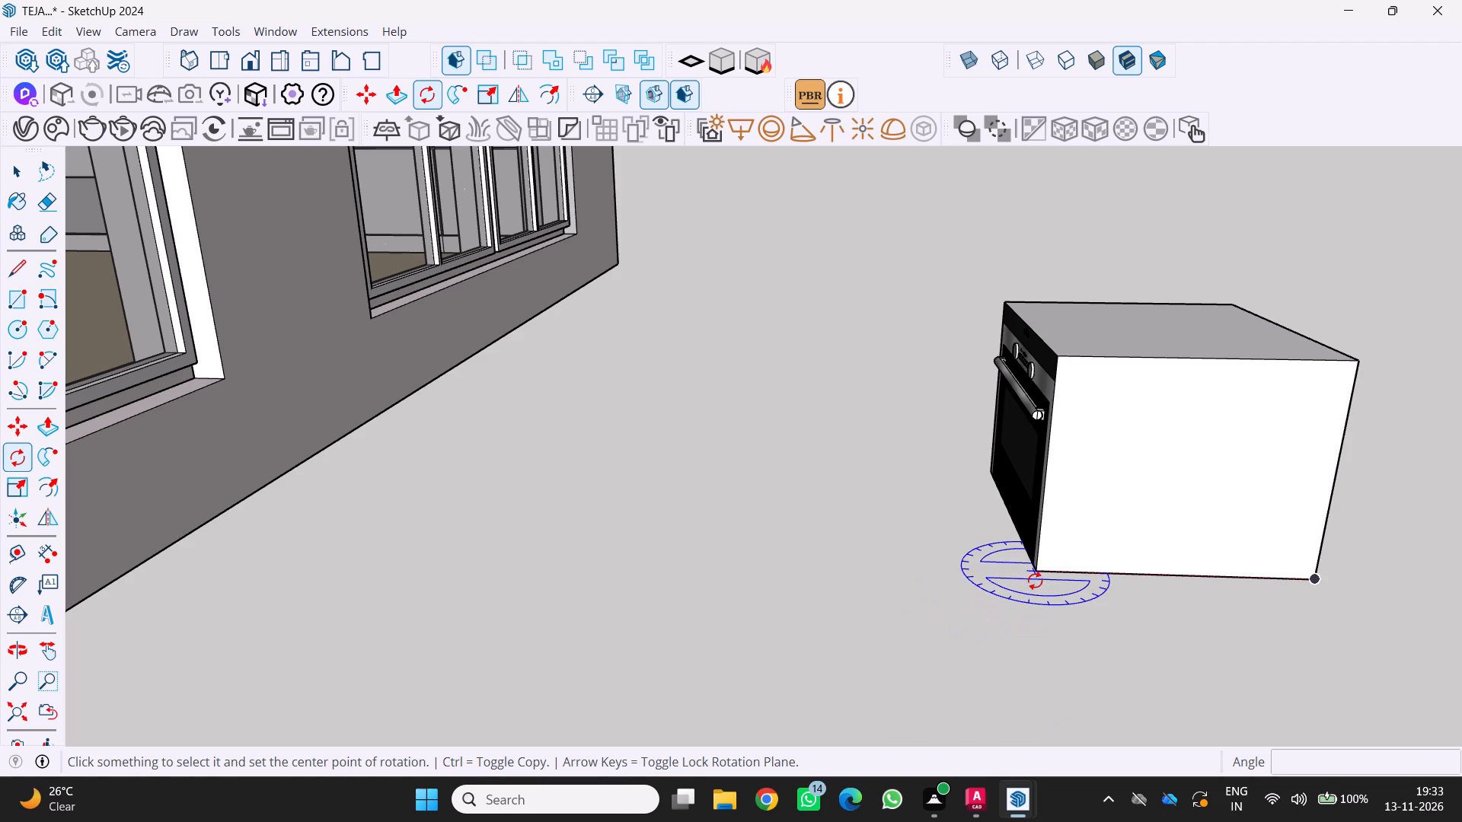
click(1036, 569)
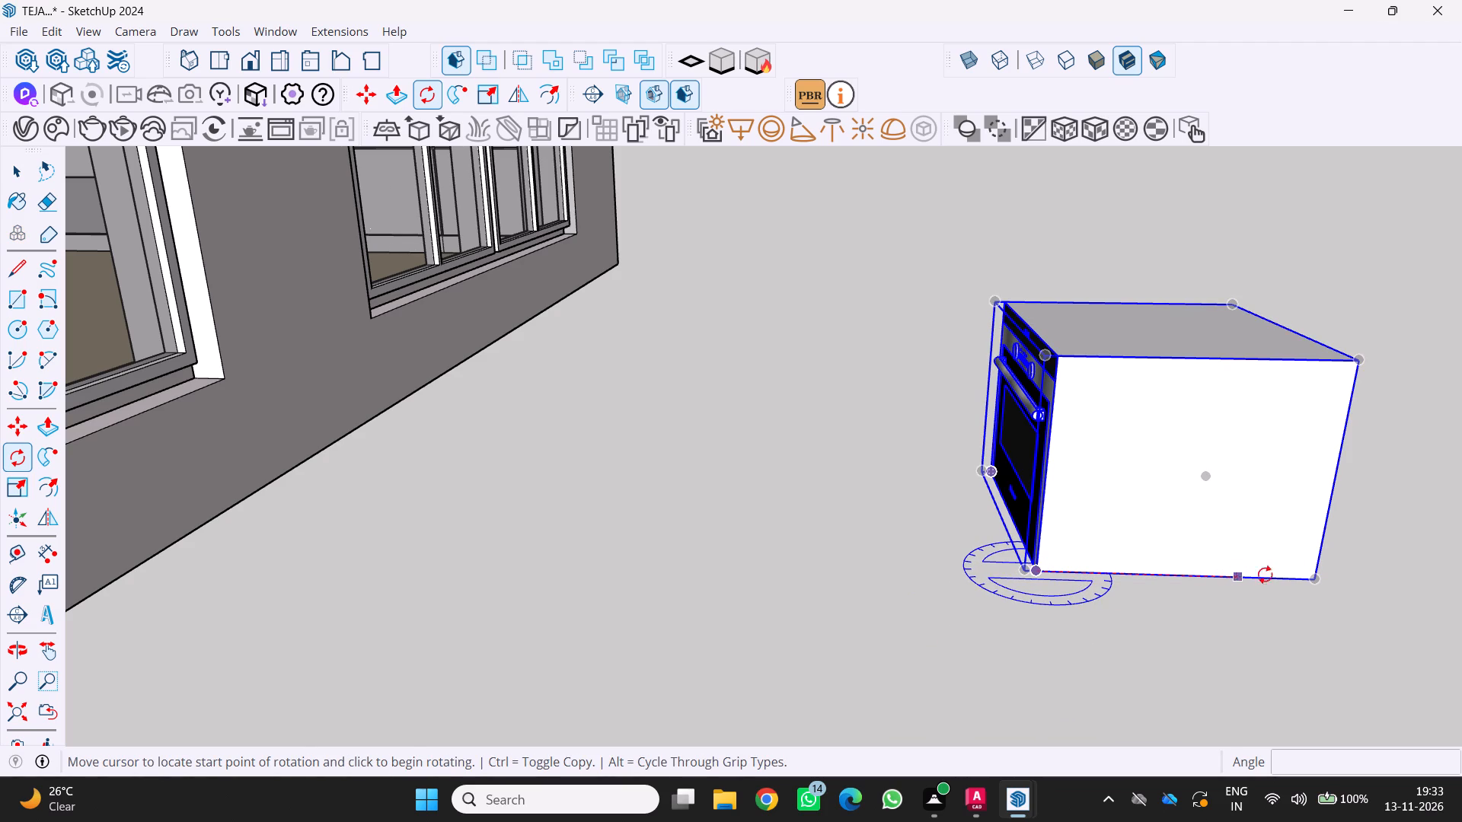
click(1312, 576)
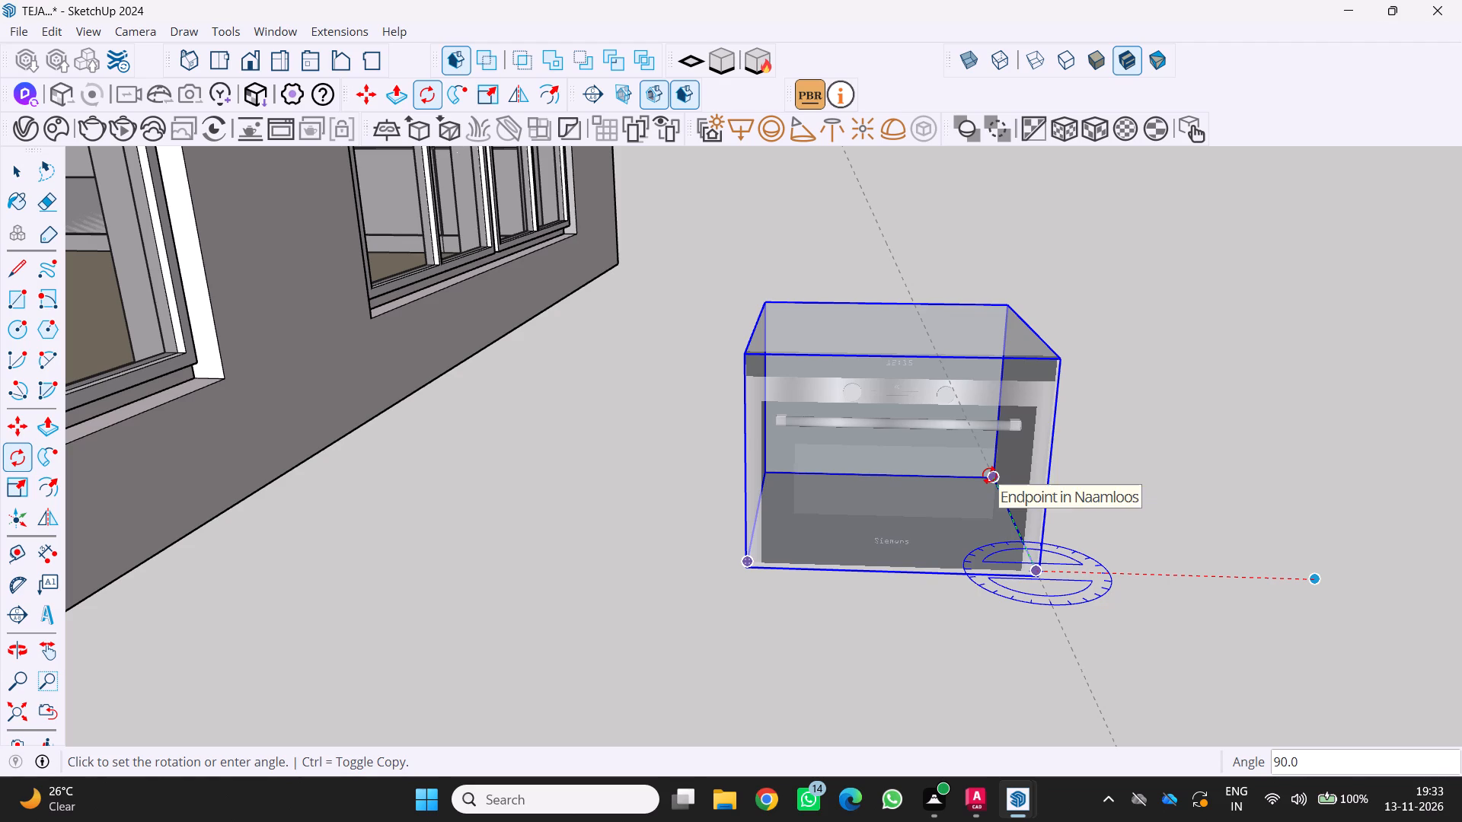
click(988, 476)
Inside the tall cabinet group, draw a rectangle about 59 × 119 cm over the middle door panel nearest the backsplash.
scroll(1024, 520, down, 7)
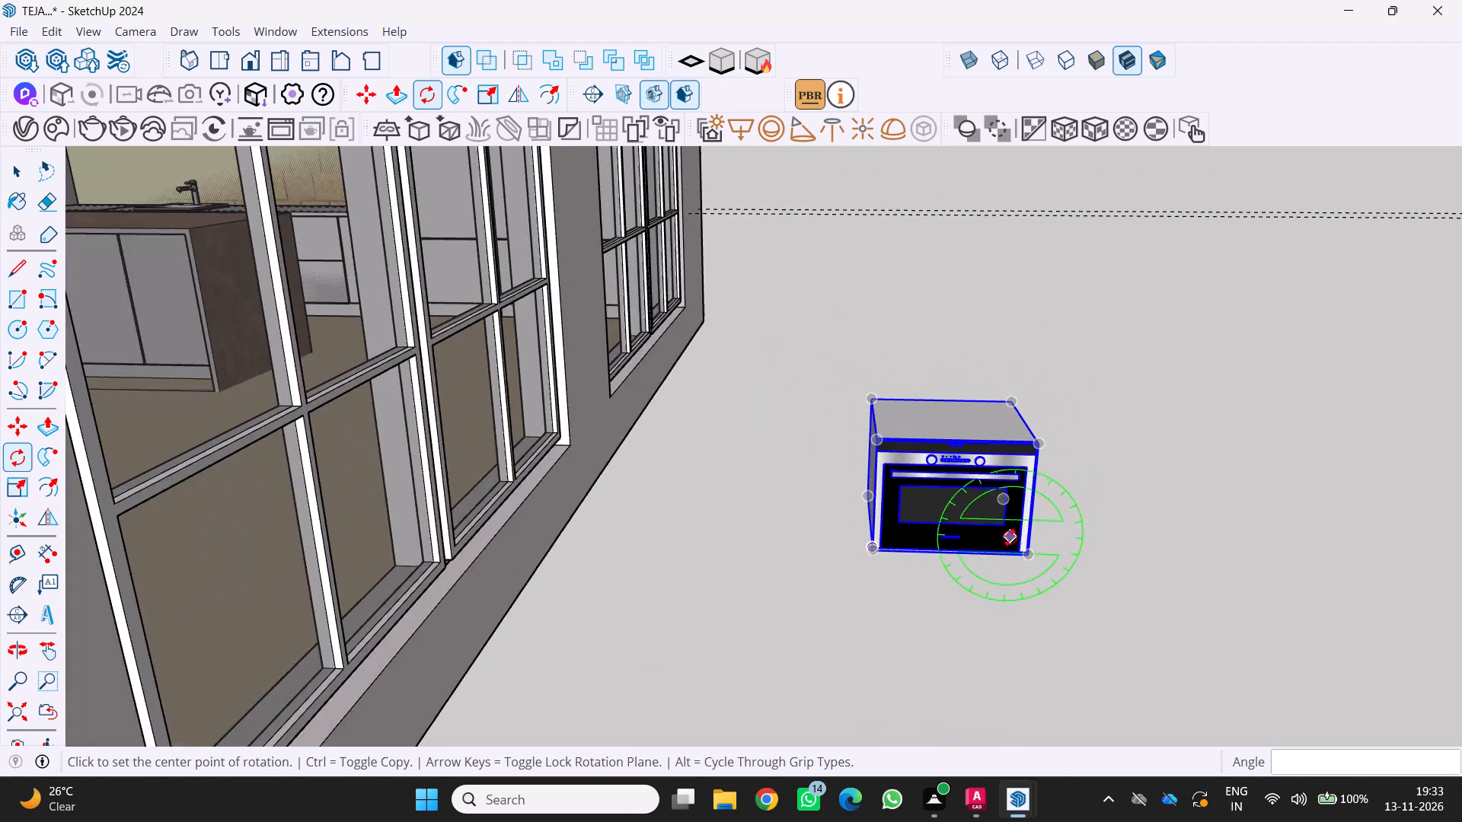
scroll(1010, 537, down, 7)
middle_drag(950, 557, 1022, 532)
scroll(707, 403, up, 3)
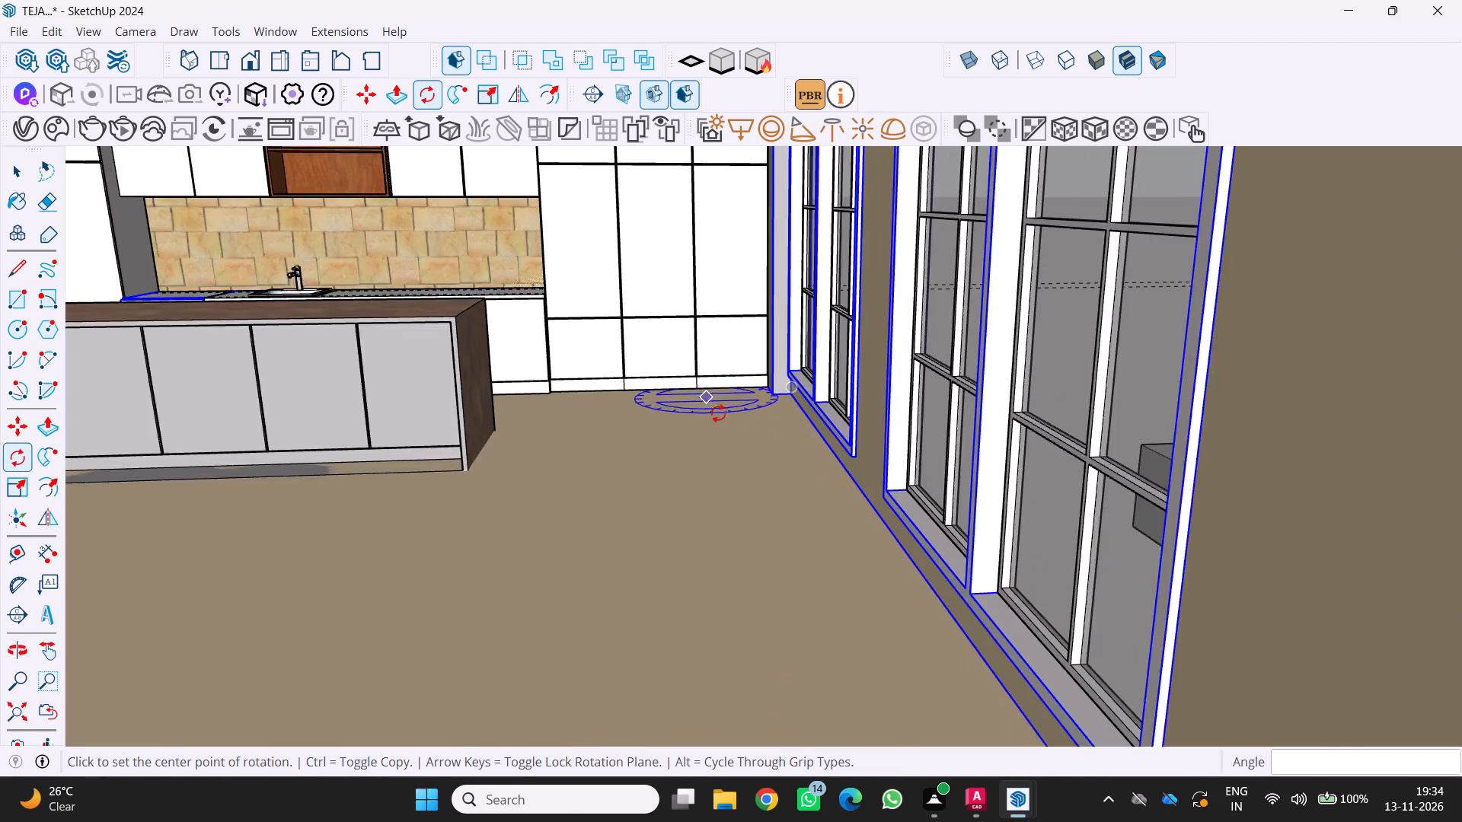
middle_drag(720, 416, 739, 444)
middle_drag(563, 279, 574, 287)
middle_drag(578, 289, 650, 327)
middle_click(650, 329)
scroll(651, 333, down, 4)
scroll(549, 246, up, 3)
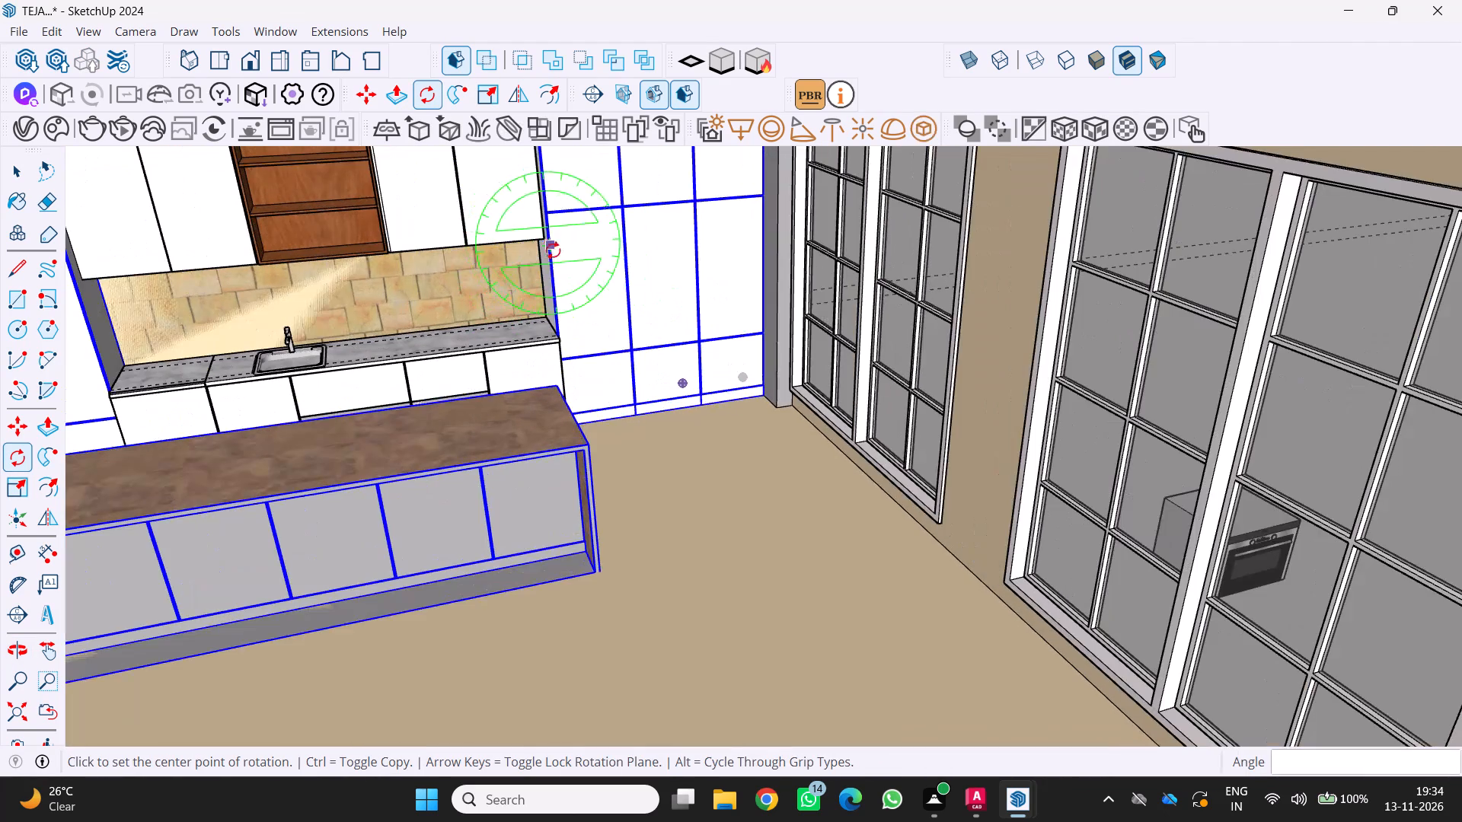
key(space)
triple_click(595, 311)
triple_click(595, 314)
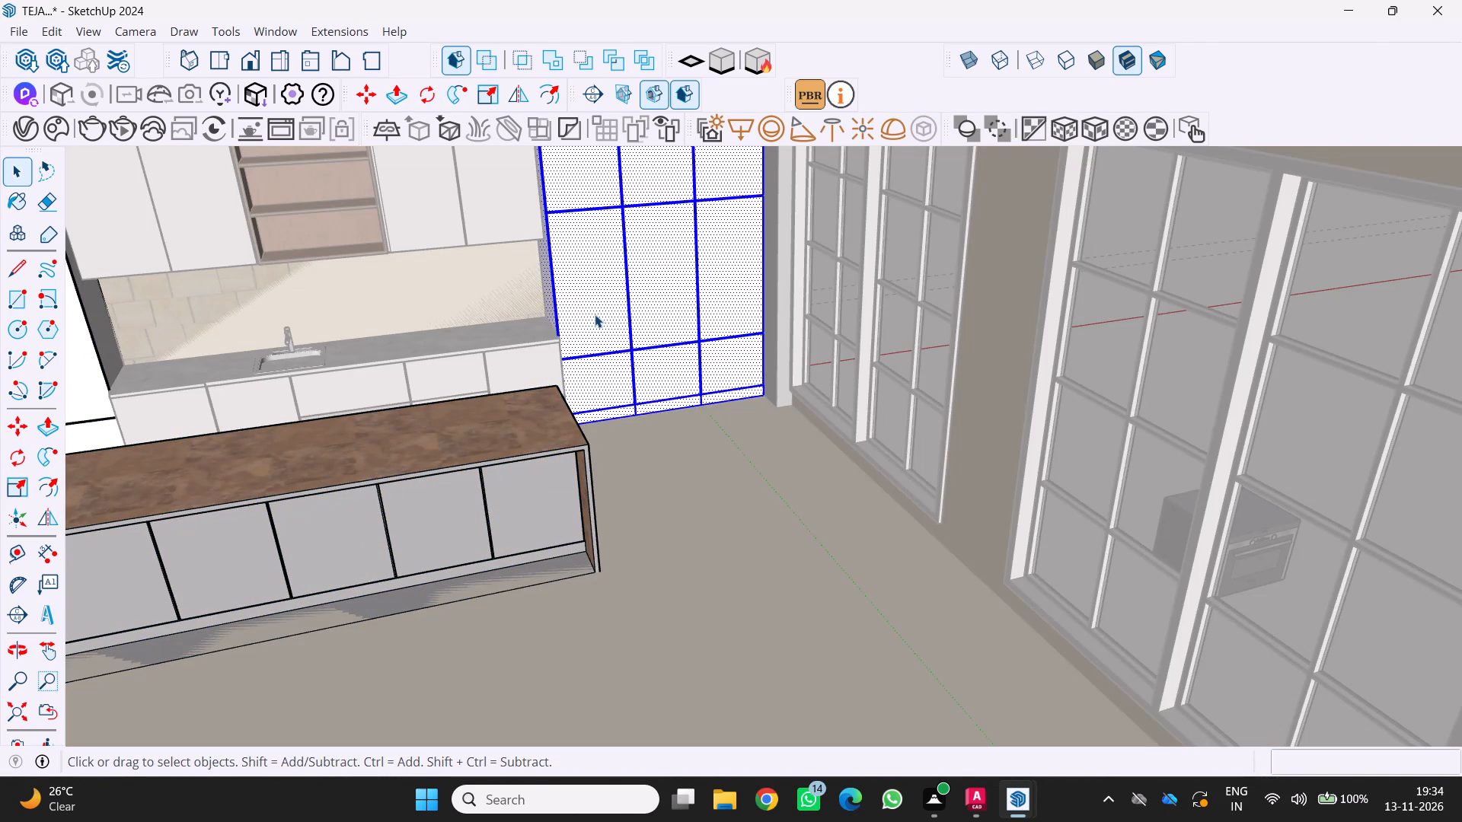
click(595, 314)
middle_drag(591, 316, 560, 301)
scroll(572, 226, up, 2)
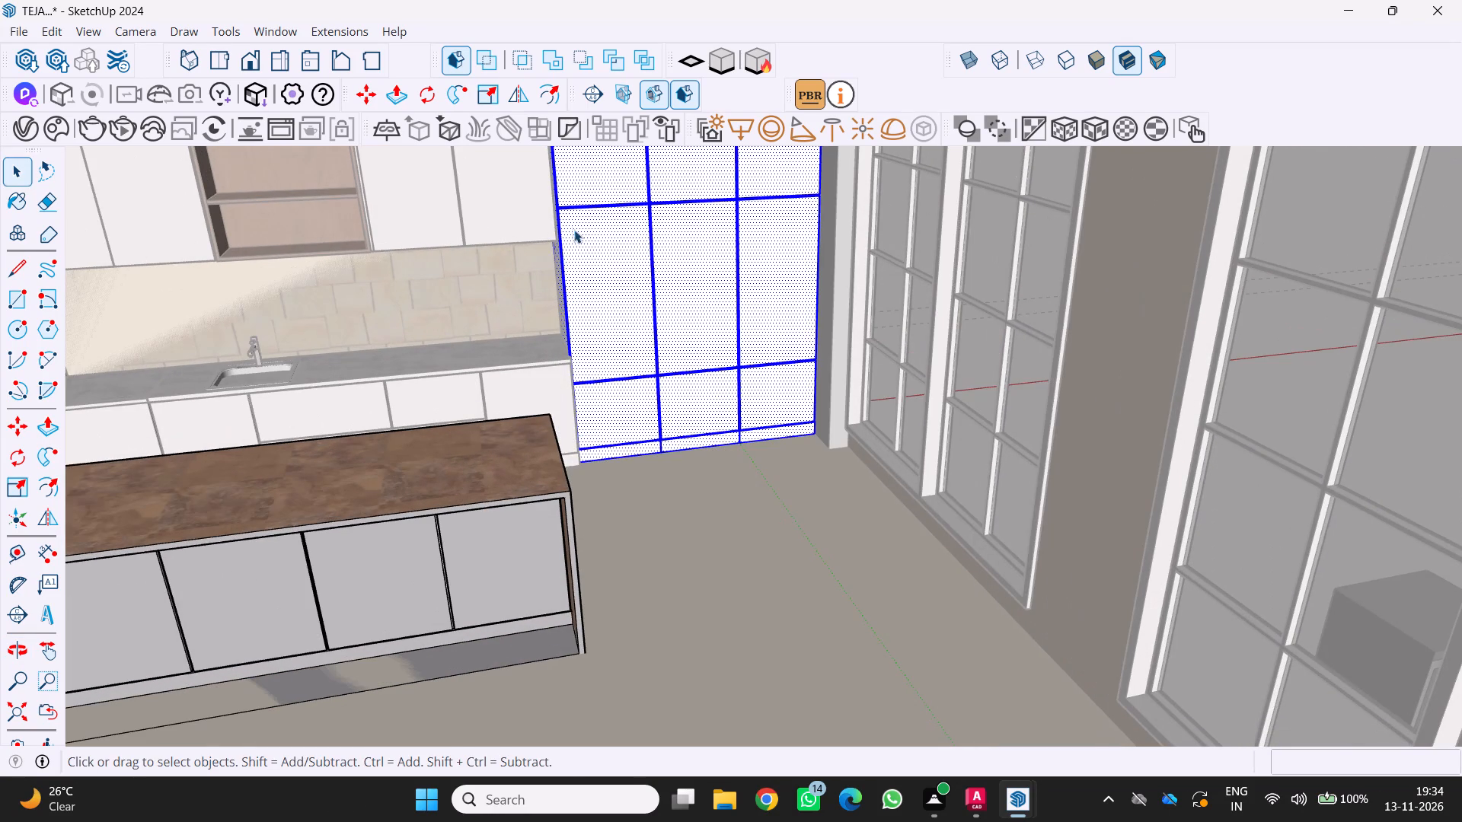
key(r)
scroll(570, 221, up, 12)
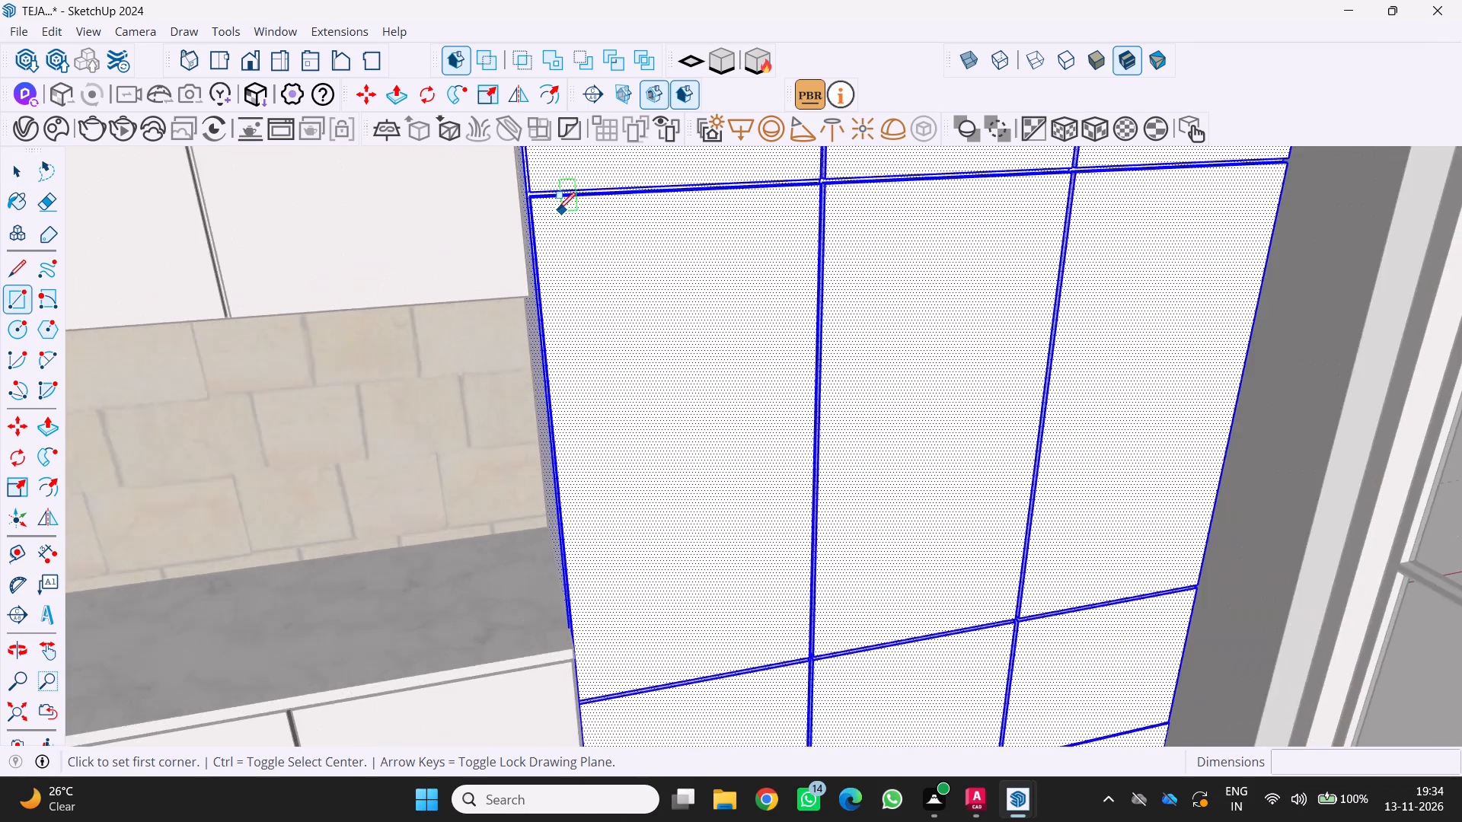
scroll(558, 209, up, 12)
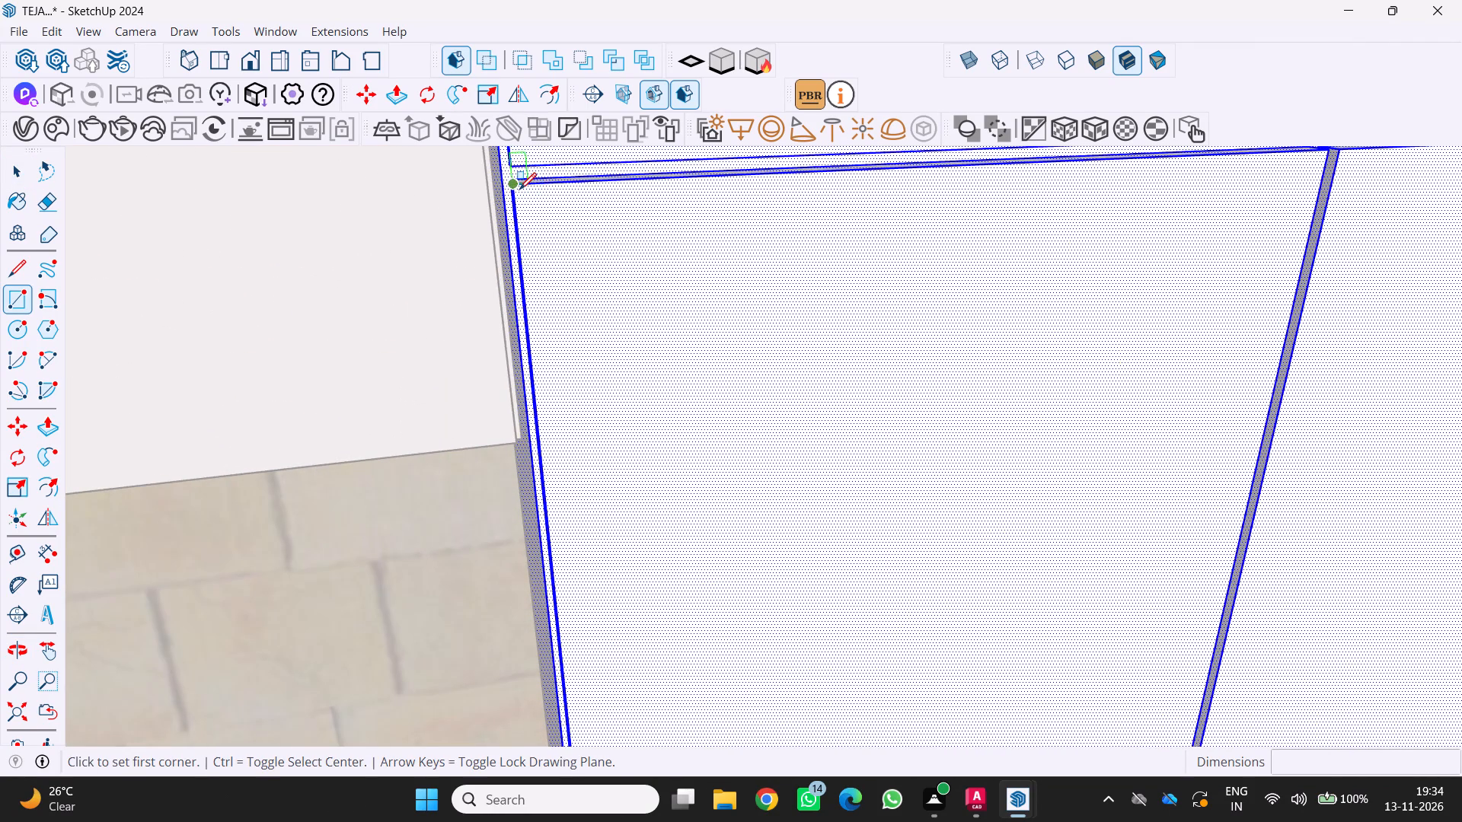
drag(519, 189, 528, 192)
scroll(539, 213, down, 12)
scroll(545, 225, down, 10)
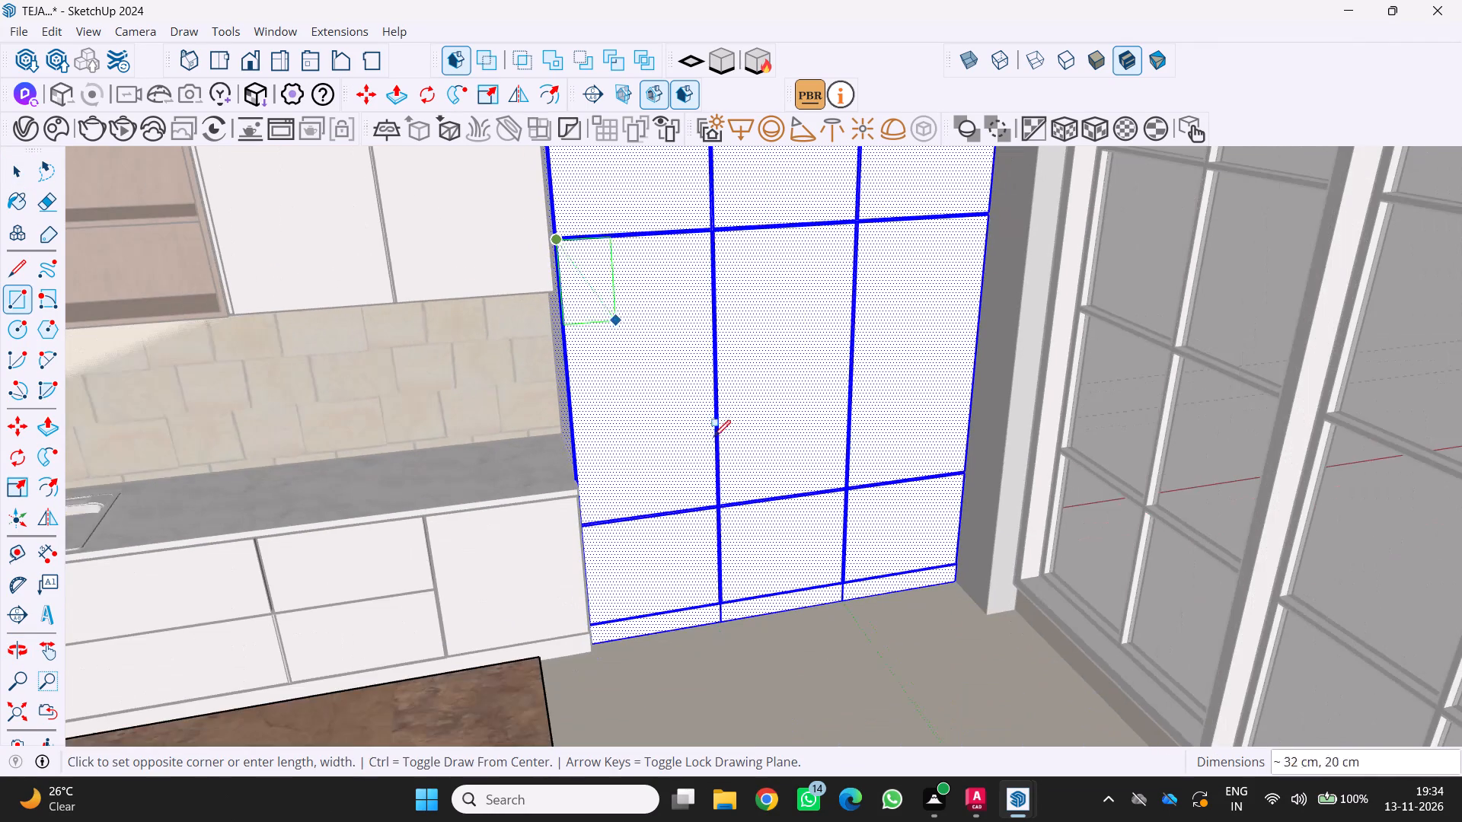
scroll(713, 475, up, 14)
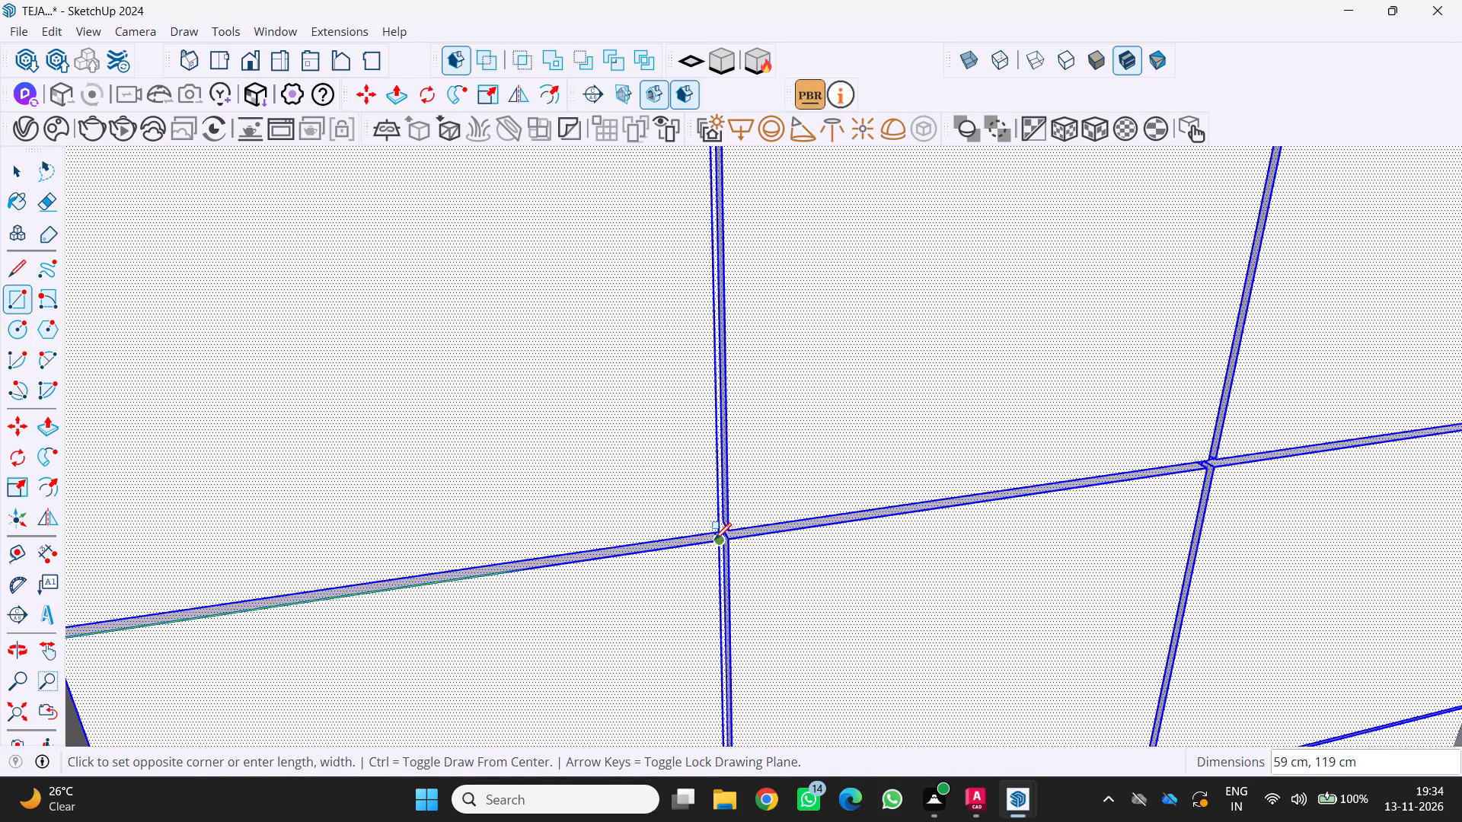
click(717, 535)
Push the new rectangle into the tall cabinet to form an oven recess.
scroll(716, 535, down, 16)
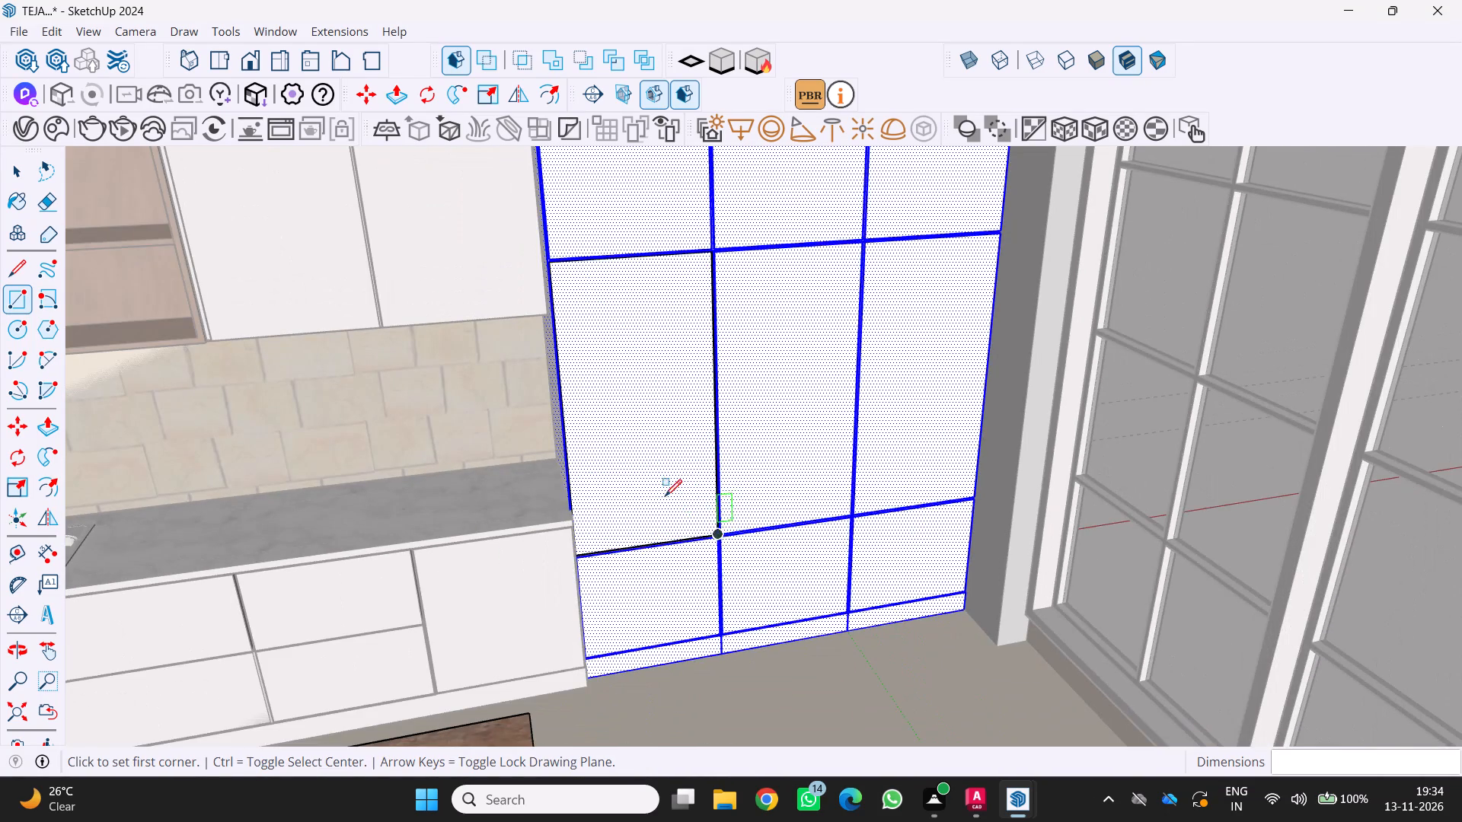
key(p)
drag(596, 378, 598, 350)
scroll(610, 387, up, 1)
middle_drag(673, 365, 795, 289)
middle_click(794, 288)
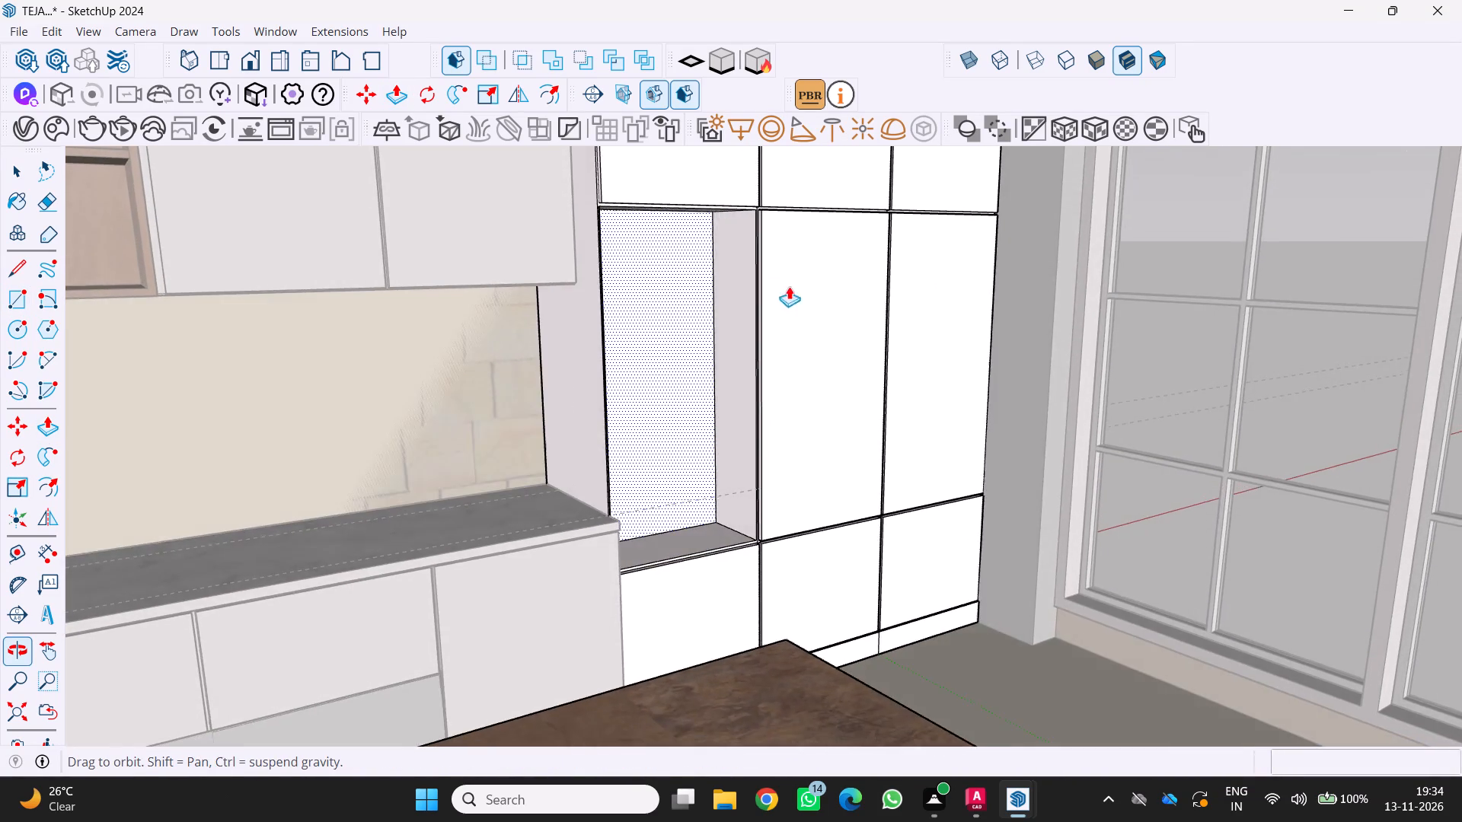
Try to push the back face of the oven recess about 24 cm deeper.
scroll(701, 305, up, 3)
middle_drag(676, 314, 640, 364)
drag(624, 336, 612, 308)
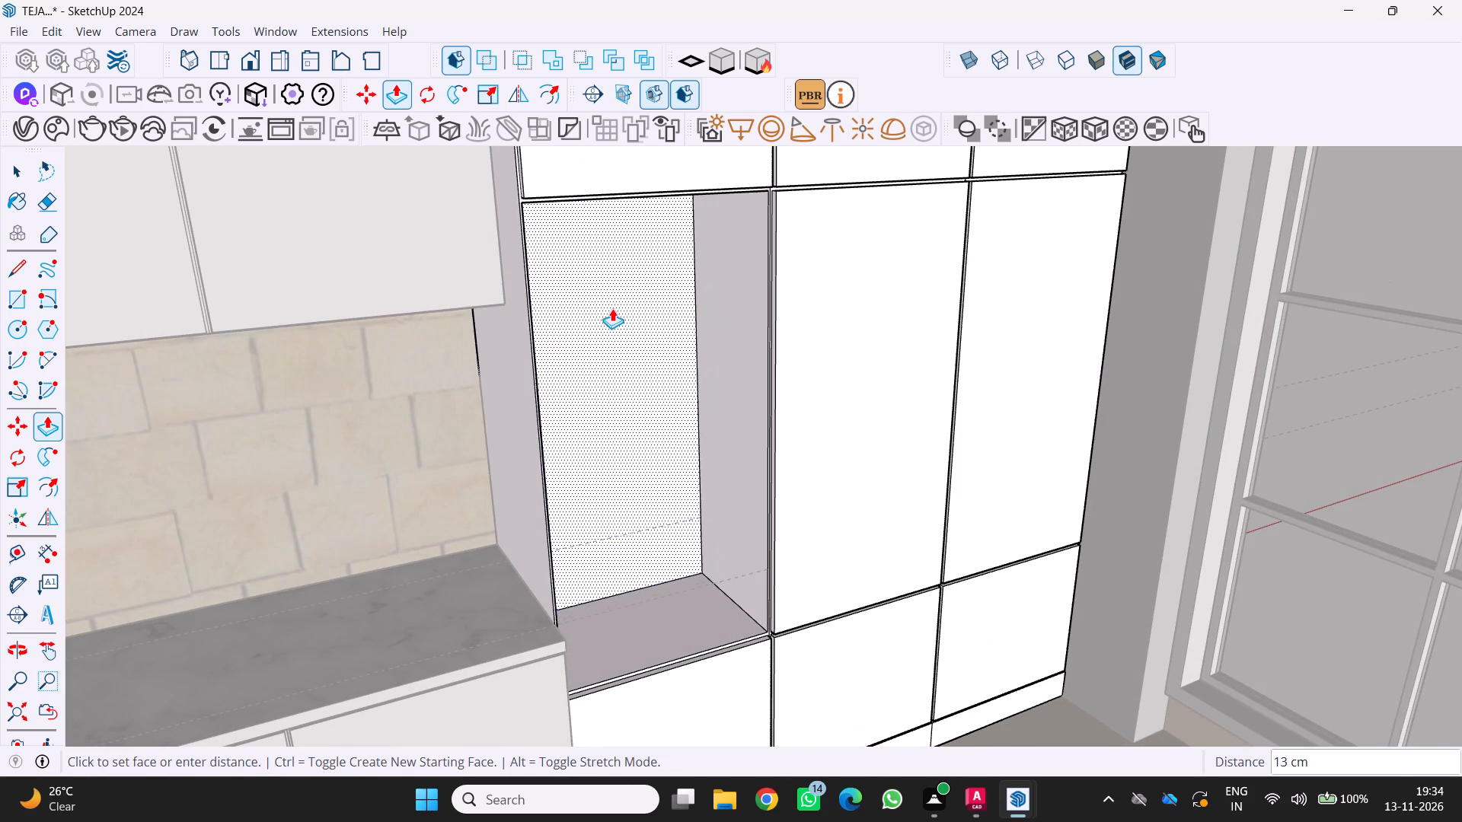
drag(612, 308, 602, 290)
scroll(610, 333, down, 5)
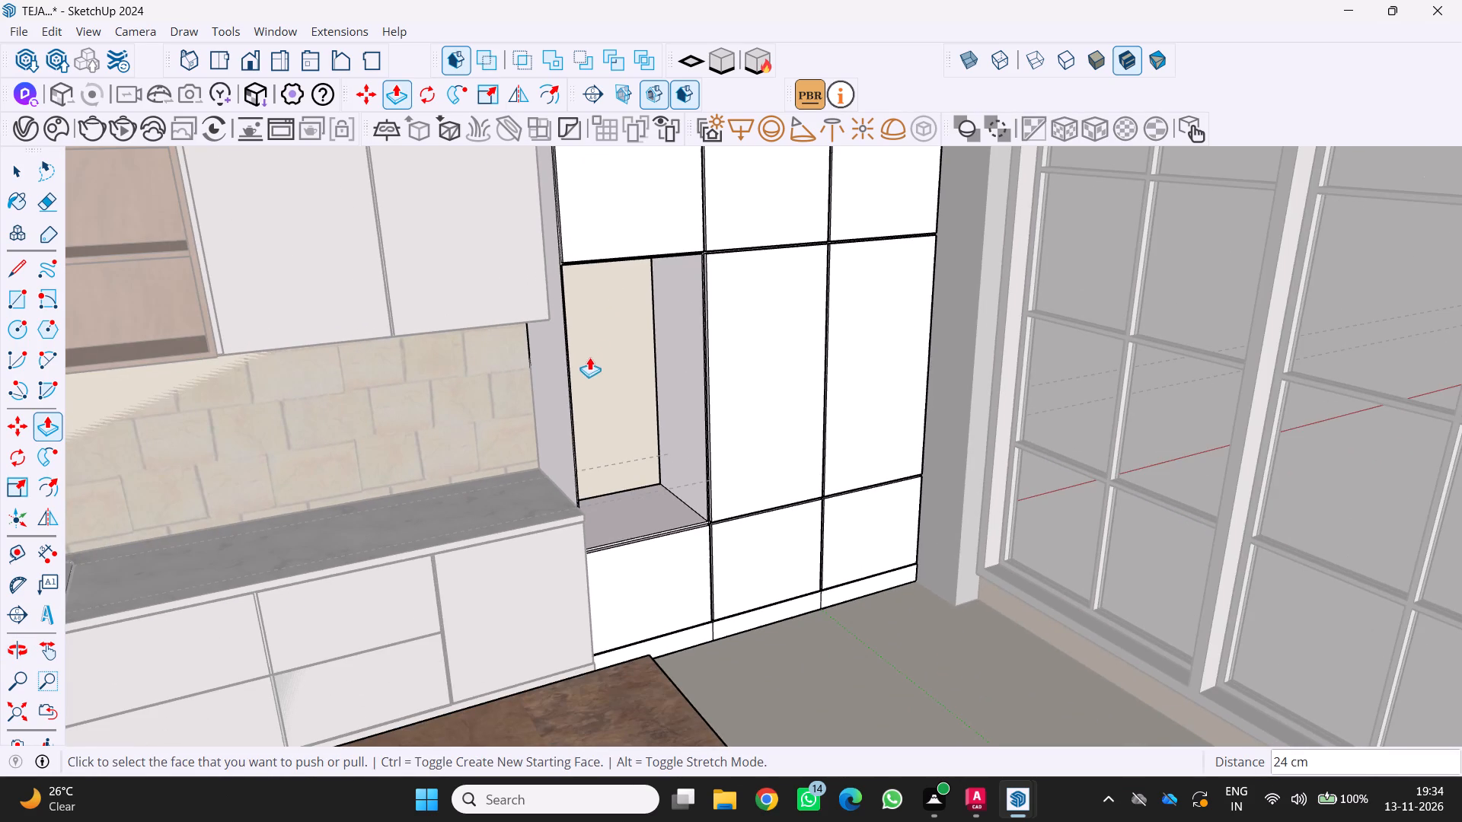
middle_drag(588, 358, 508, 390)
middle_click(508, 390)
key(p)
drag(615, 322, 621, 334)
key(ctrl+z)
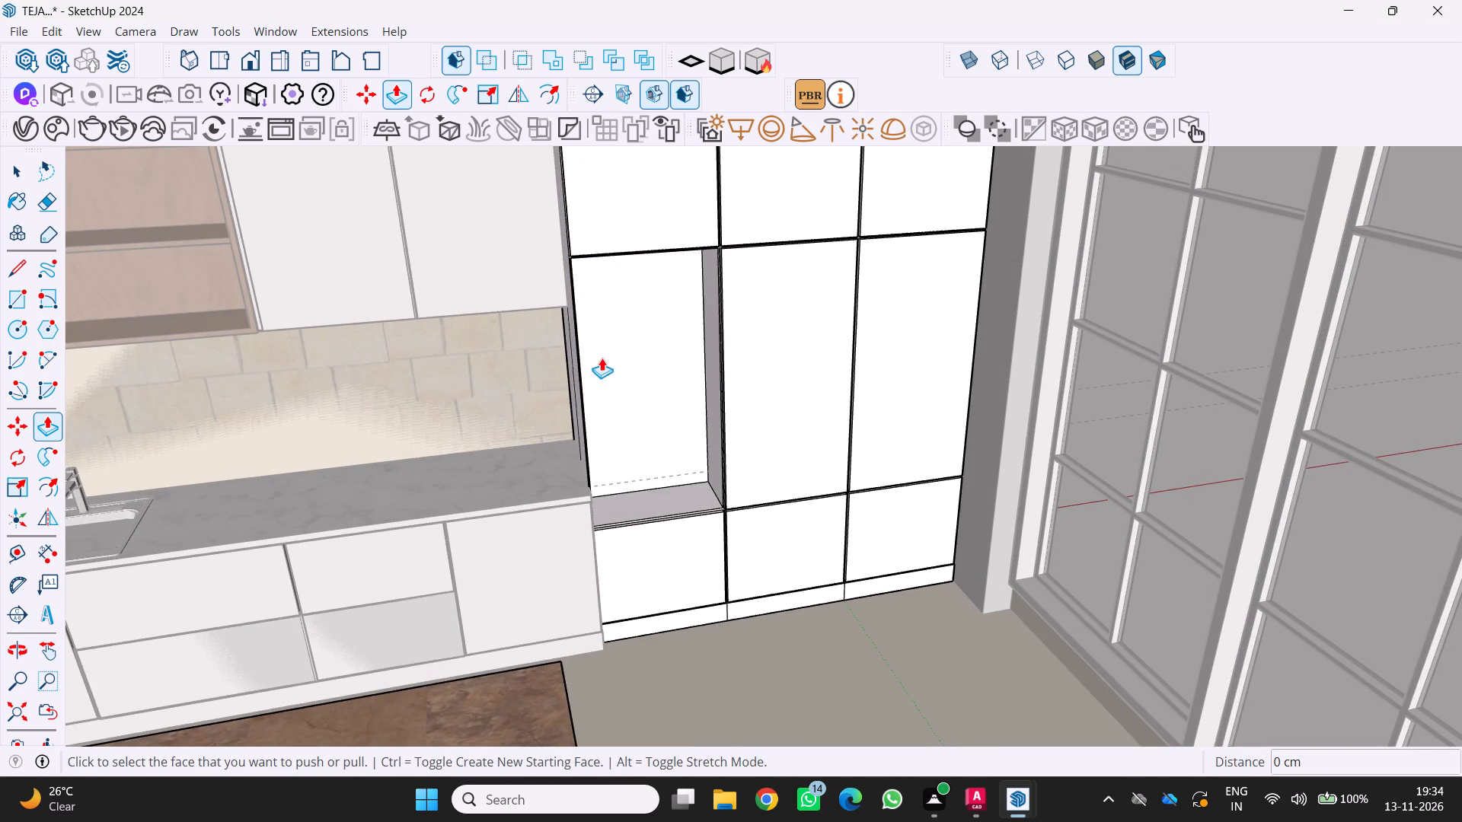
Copy the oven from outside the room to the cabinet recess, placing its upper rear corner at the recess's upper corner away from the backsplash.
scroll(658, 374, down, 6)
middle_drag(666, 377, 642, 328)
middle_click(642, 328)
middle_click(640, 327)
scroll(637, 320, down, 5)
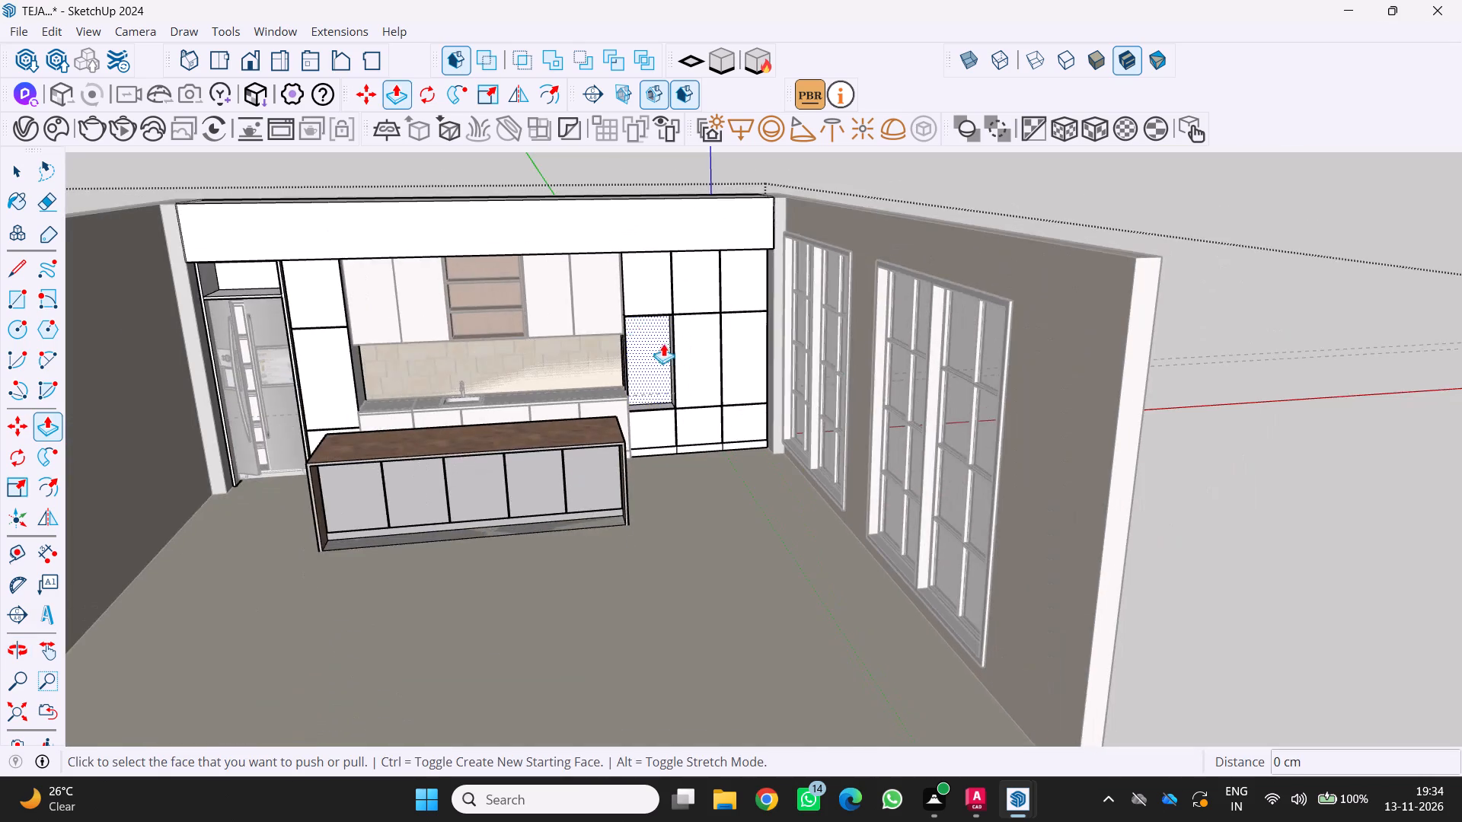
scroll(672, 349, down, 1)
middle_drag(672, 352, 637, 374)
middle_drag(1027, 493, 918, 495)
scroll(1013, 498, up, 1)
middle_click(917, 495)
key(space)
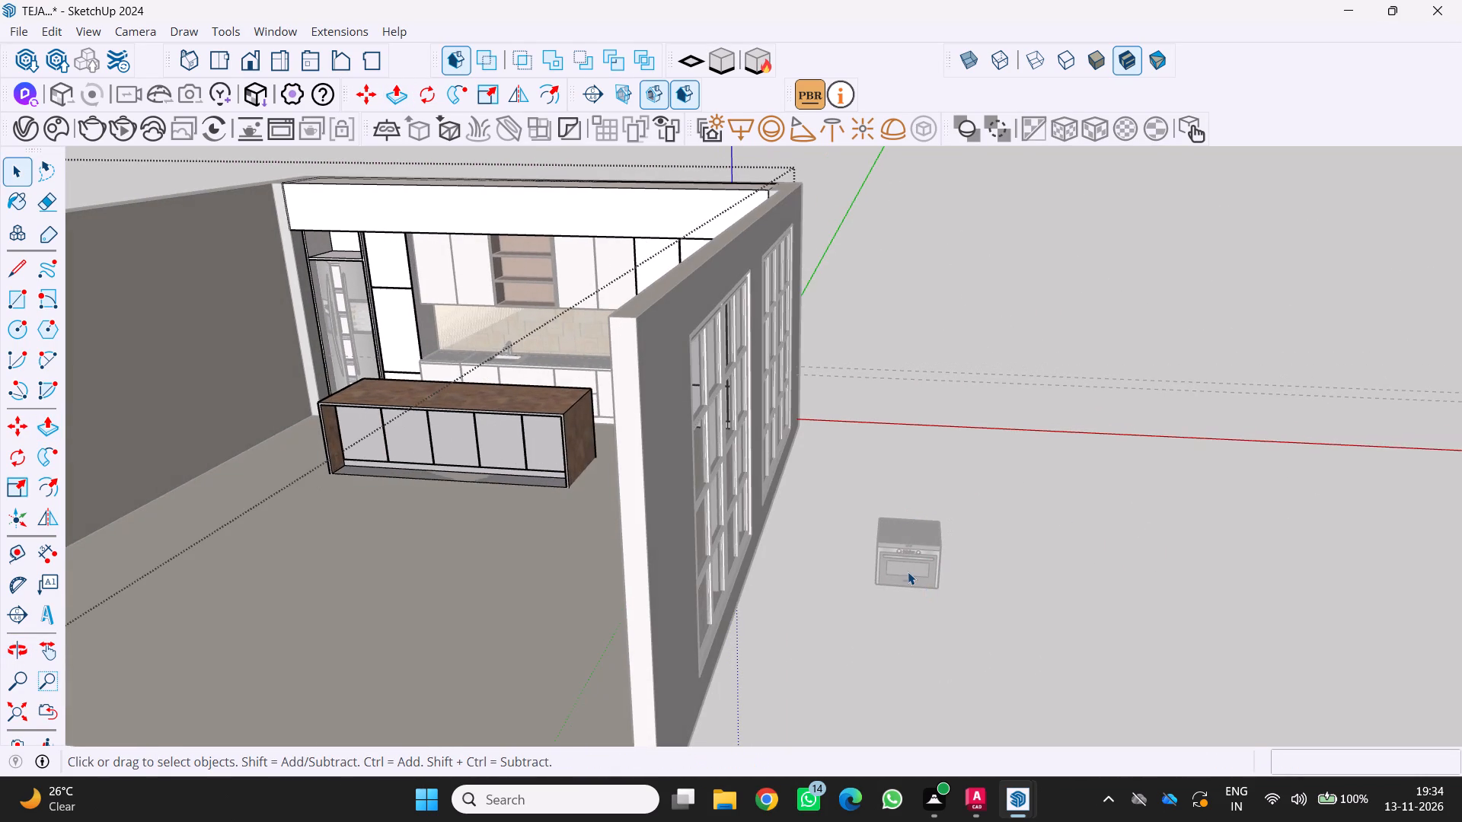
click(908, 572)
click(908, 571)
click(908, 572)
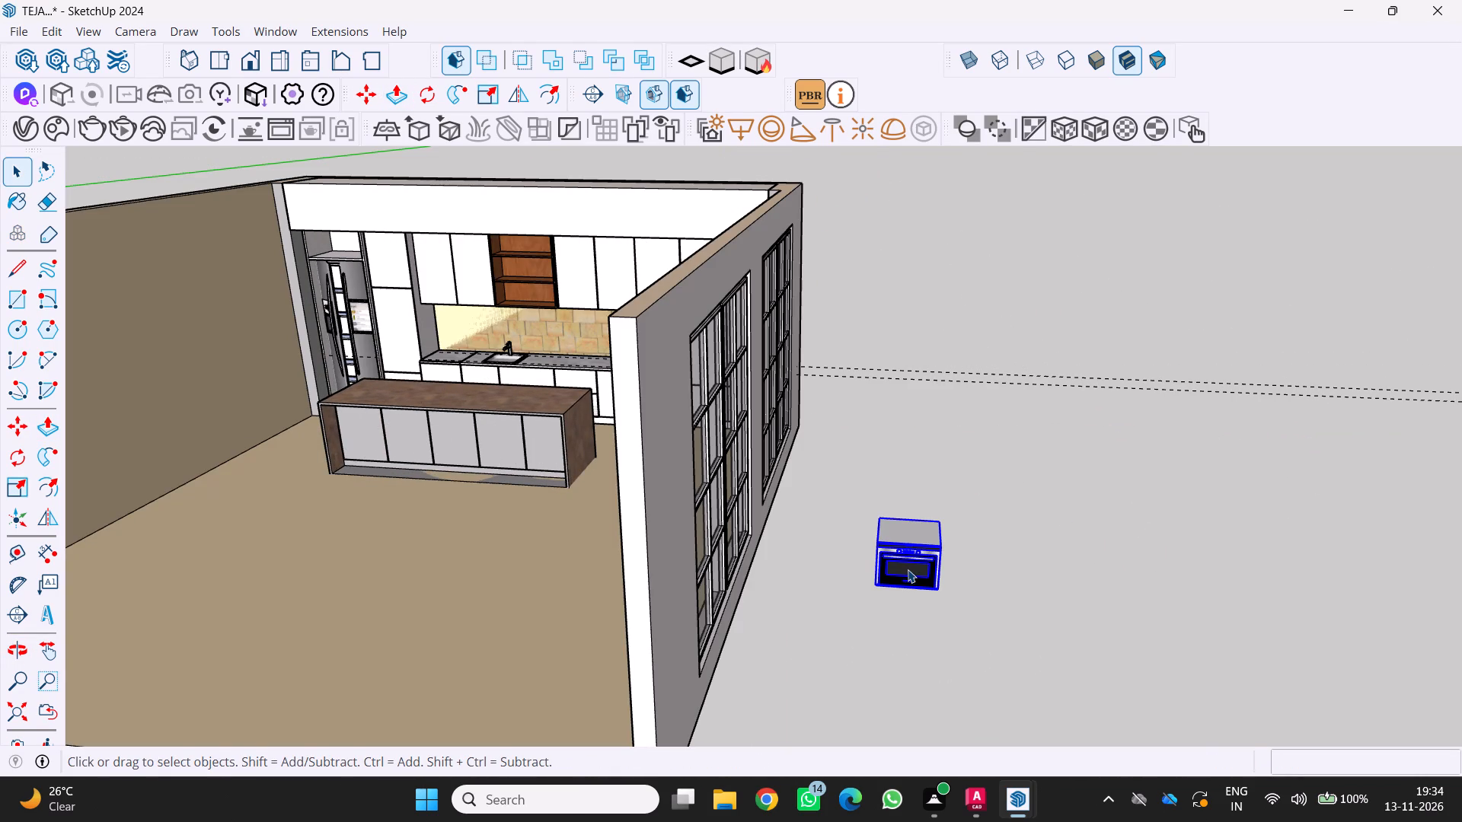
key(m)
scroll(1004, 540, up, 3)
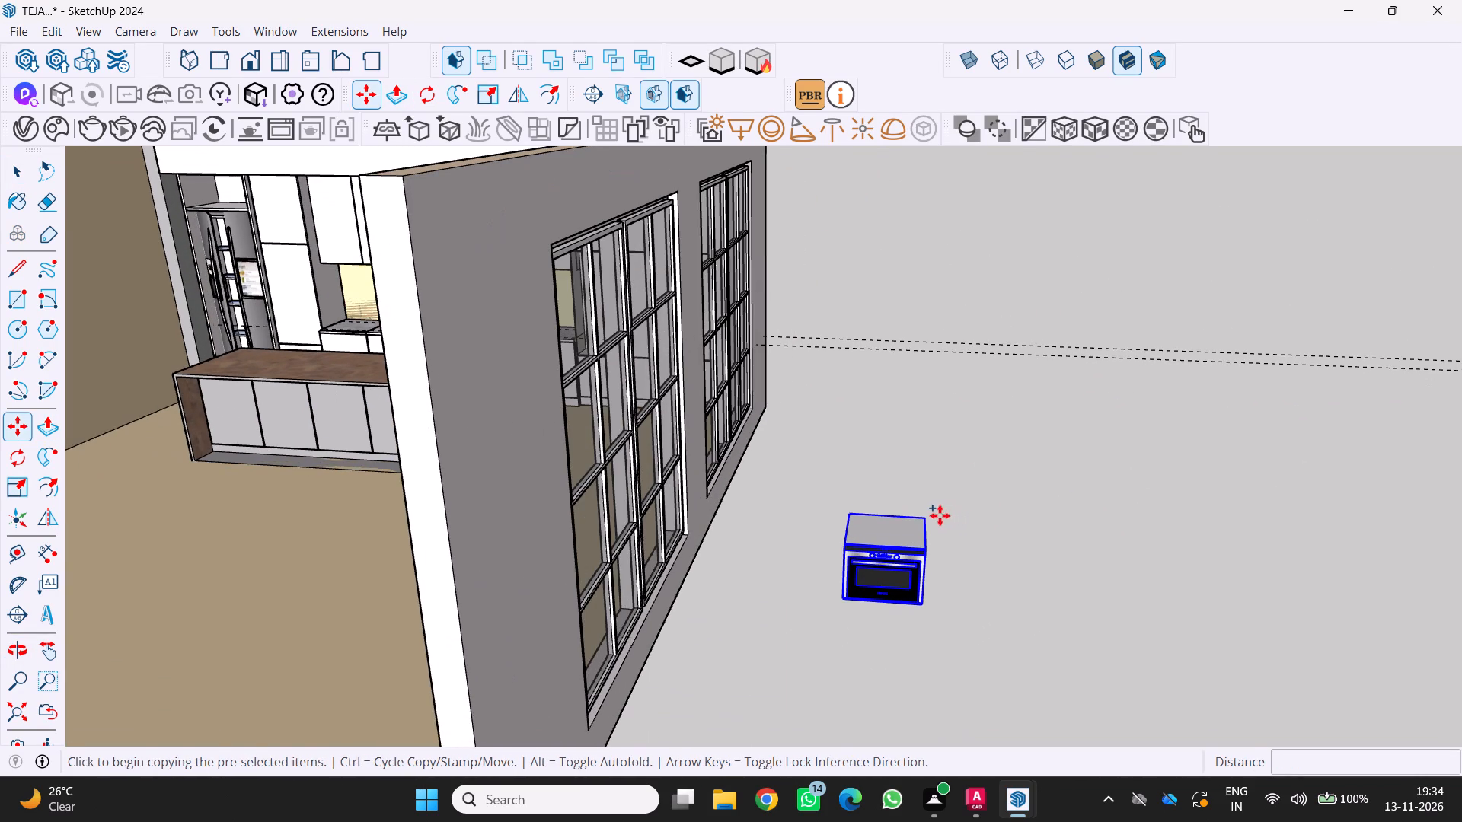
click(928, 516)
scroll(763, 543, down, 1)
middle_drag(626, 543, 819, 485)
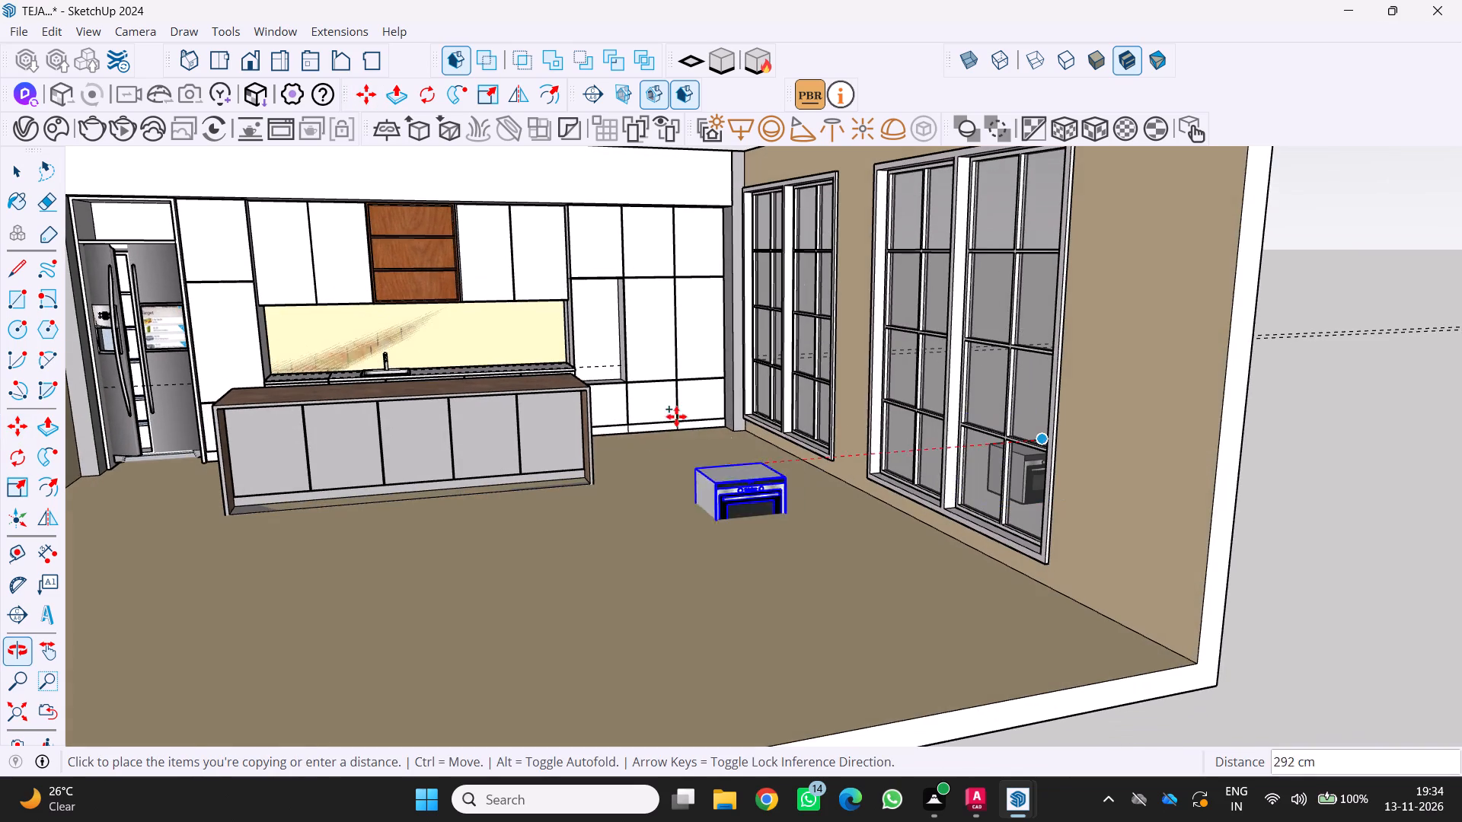
scroll(528, 203, up, 5)
scroll(660, 306, up, 4)
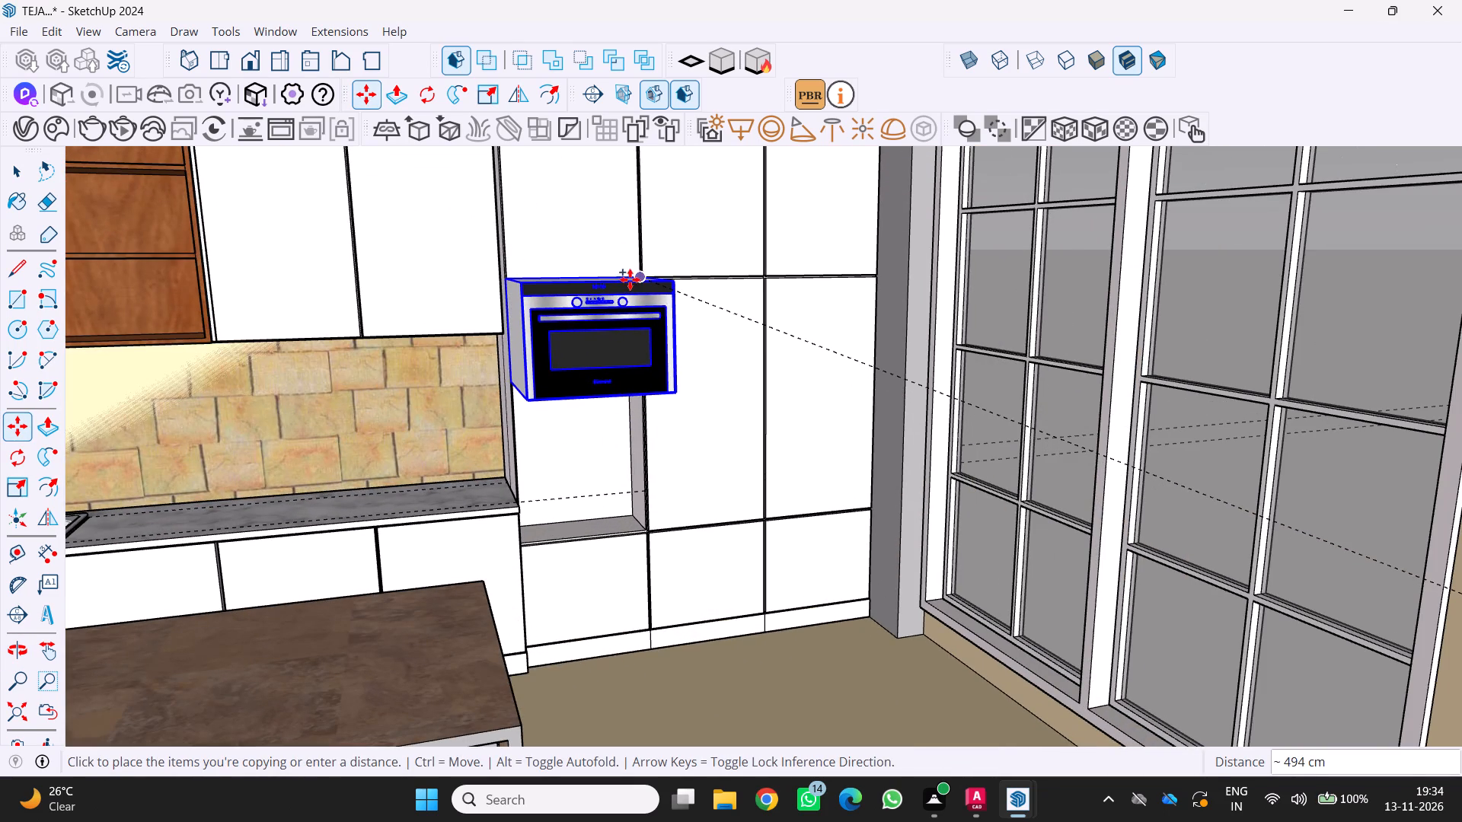
middle_drag(623, 314, 601, 326)
scroll(599, 316, up, 1)
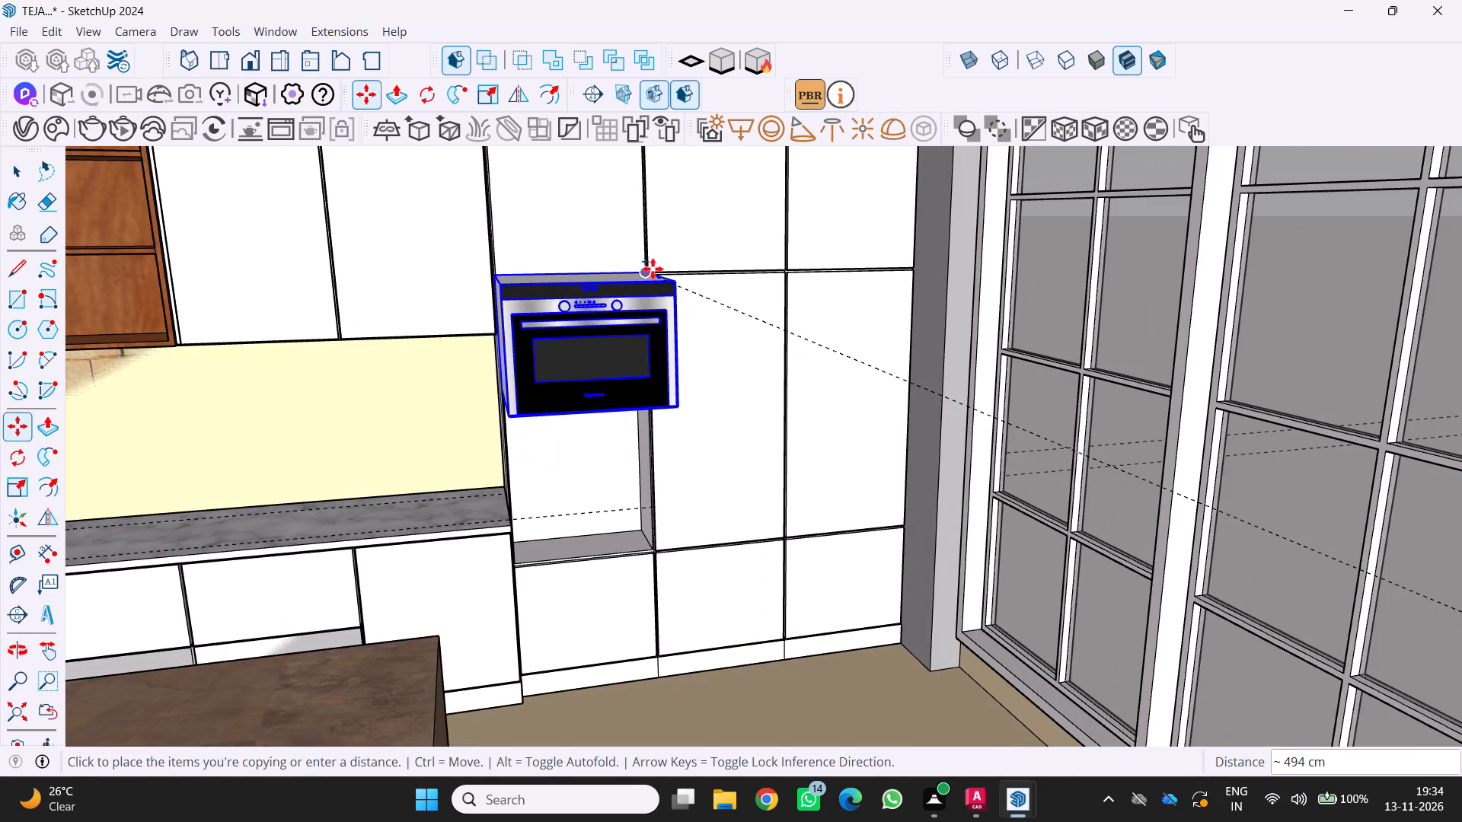
click(646, 276)
Move the copied oven back into the recess so its upper front corner meets the opening's upper corner.
middle_drag(656, 294, 589, 355)
middle_click(587, 356)
middle_click(585, 358)
middle_click(579, 358)
middle_click(579, 359)
middle_click(579, 359)
middle_click(579, 359)
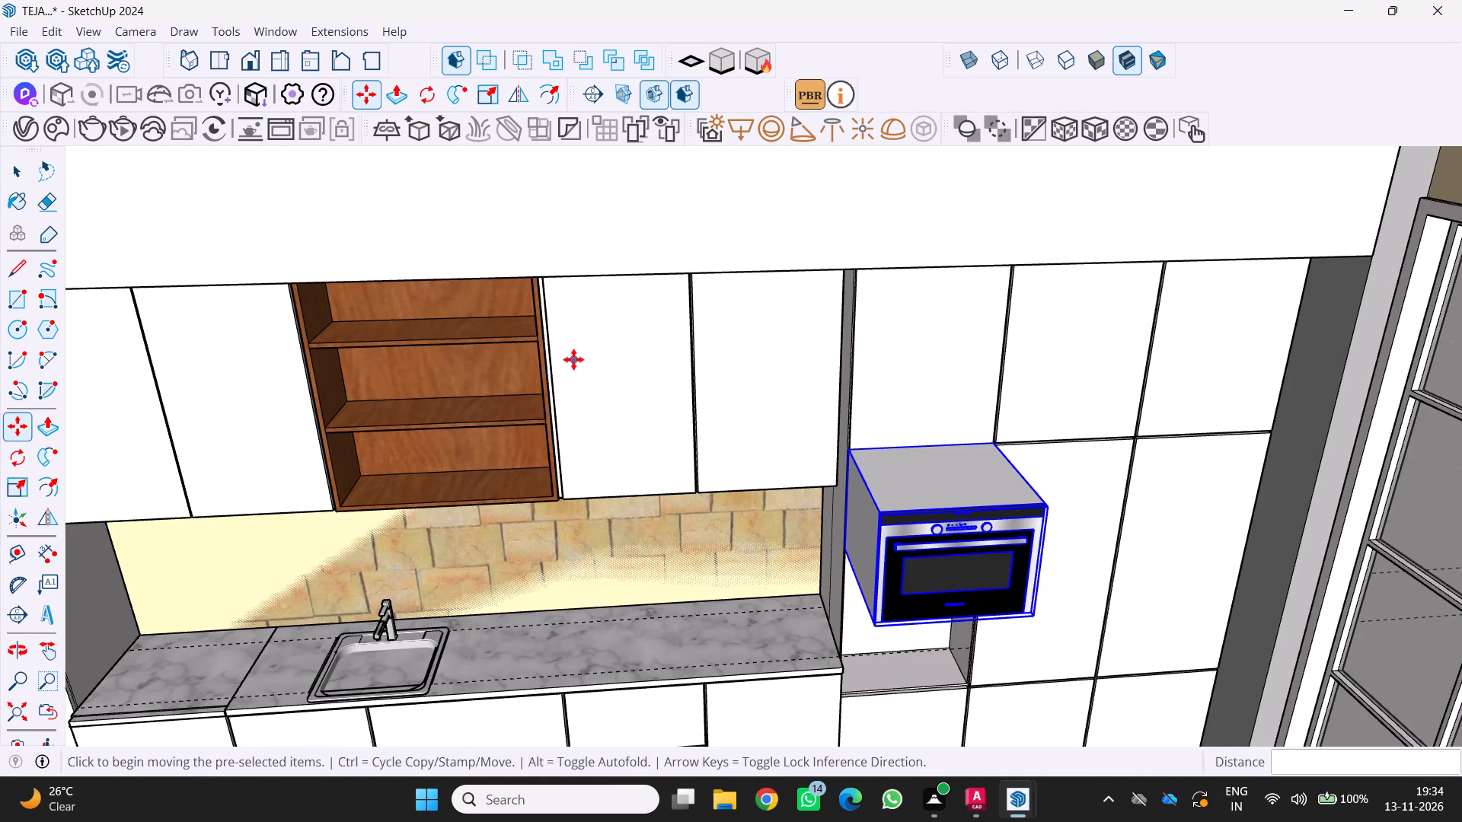
key(m)
scroll(1081, 480, up, 1)
middle_drag(1062, 478, 925, 483)
middle_click(924, 483)
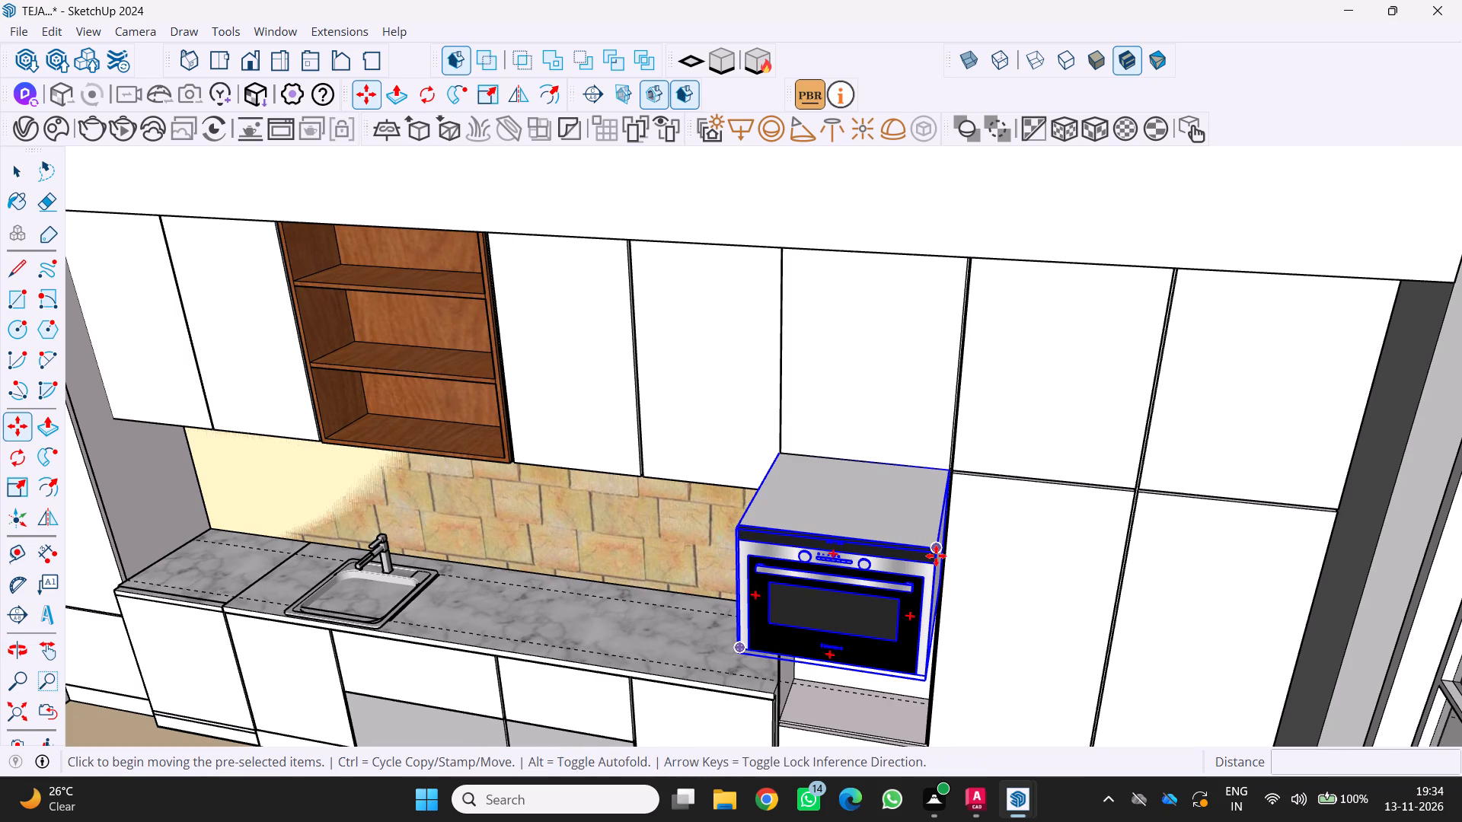
click(936, 556)
click(953, 470)
Scale the oven downward from its lower edge to the recess floor.
scroll(918, 511, down, 5)
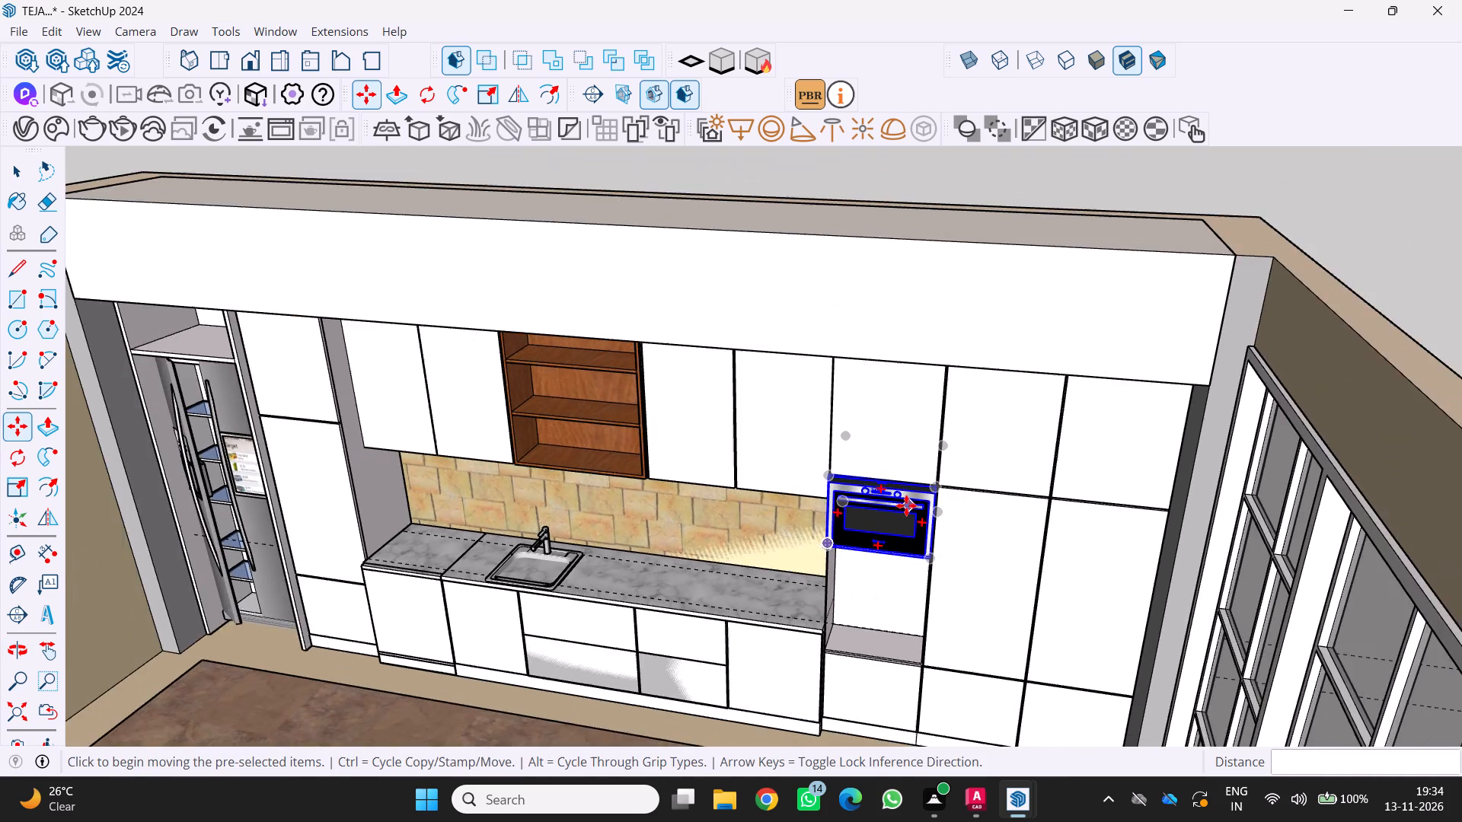
middle_drag(906, 503, 914, 451)
middle_click(914, 448)
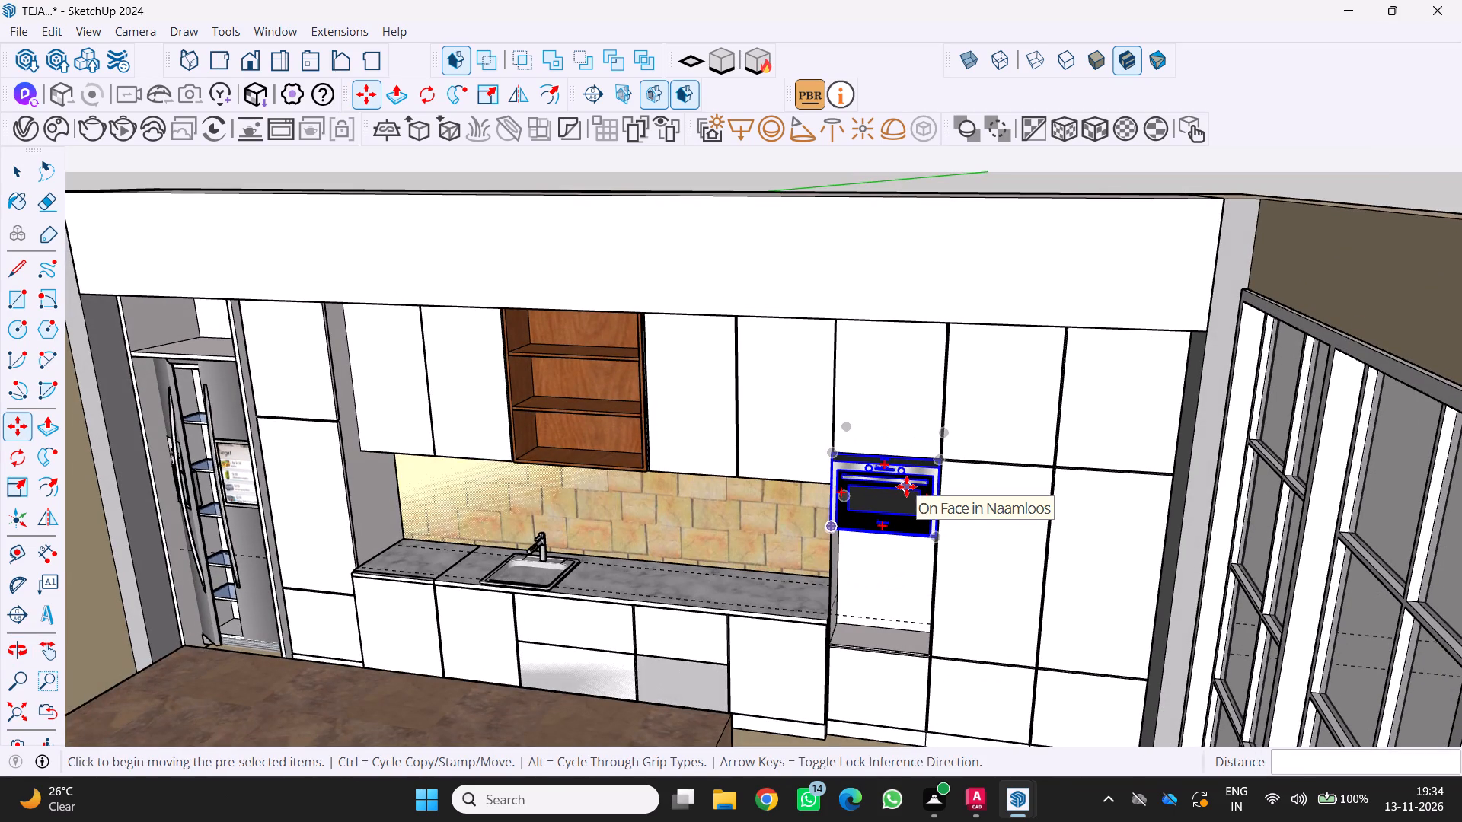
key(s)
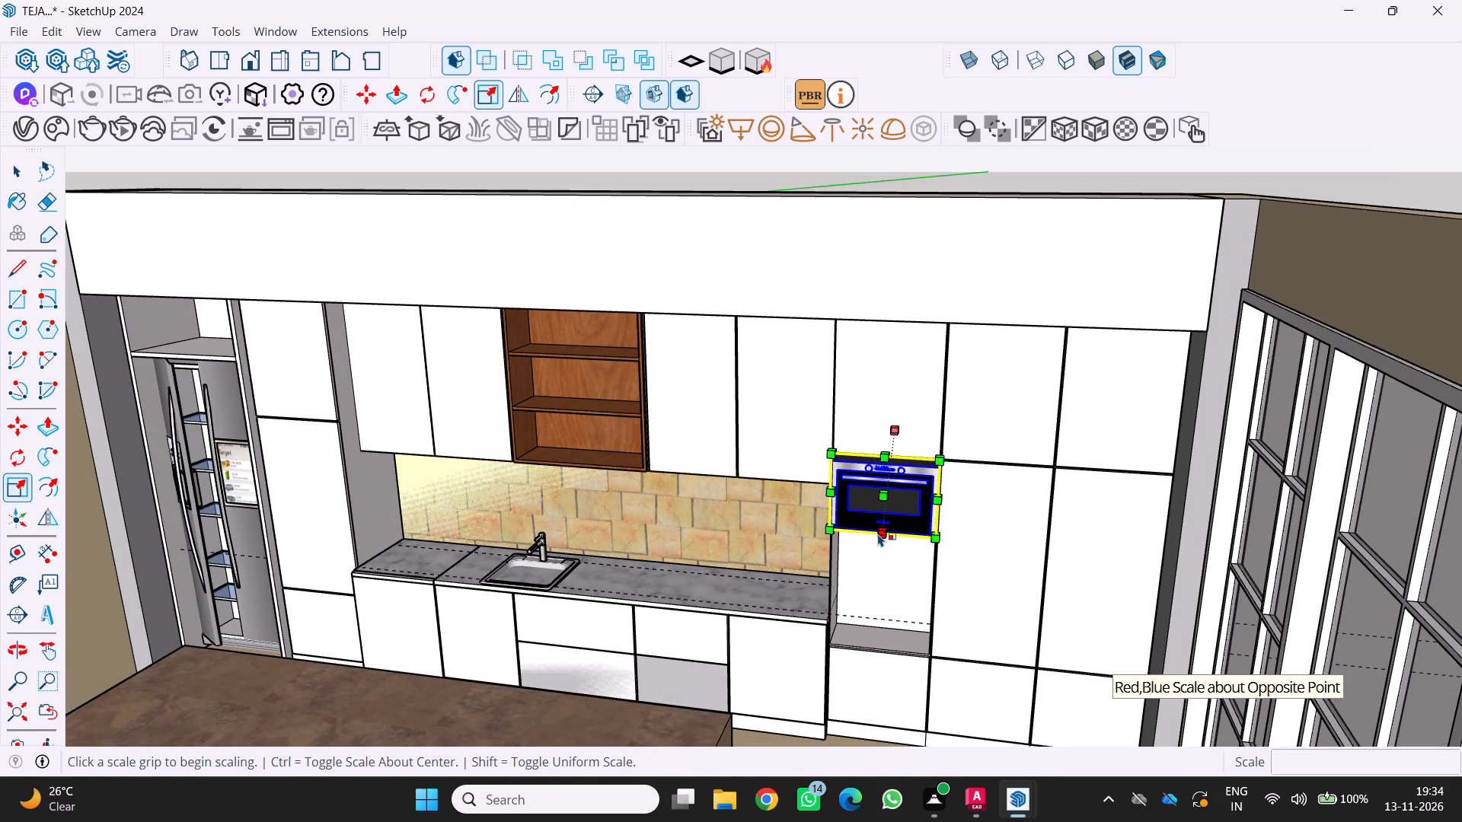
click(879, 532)
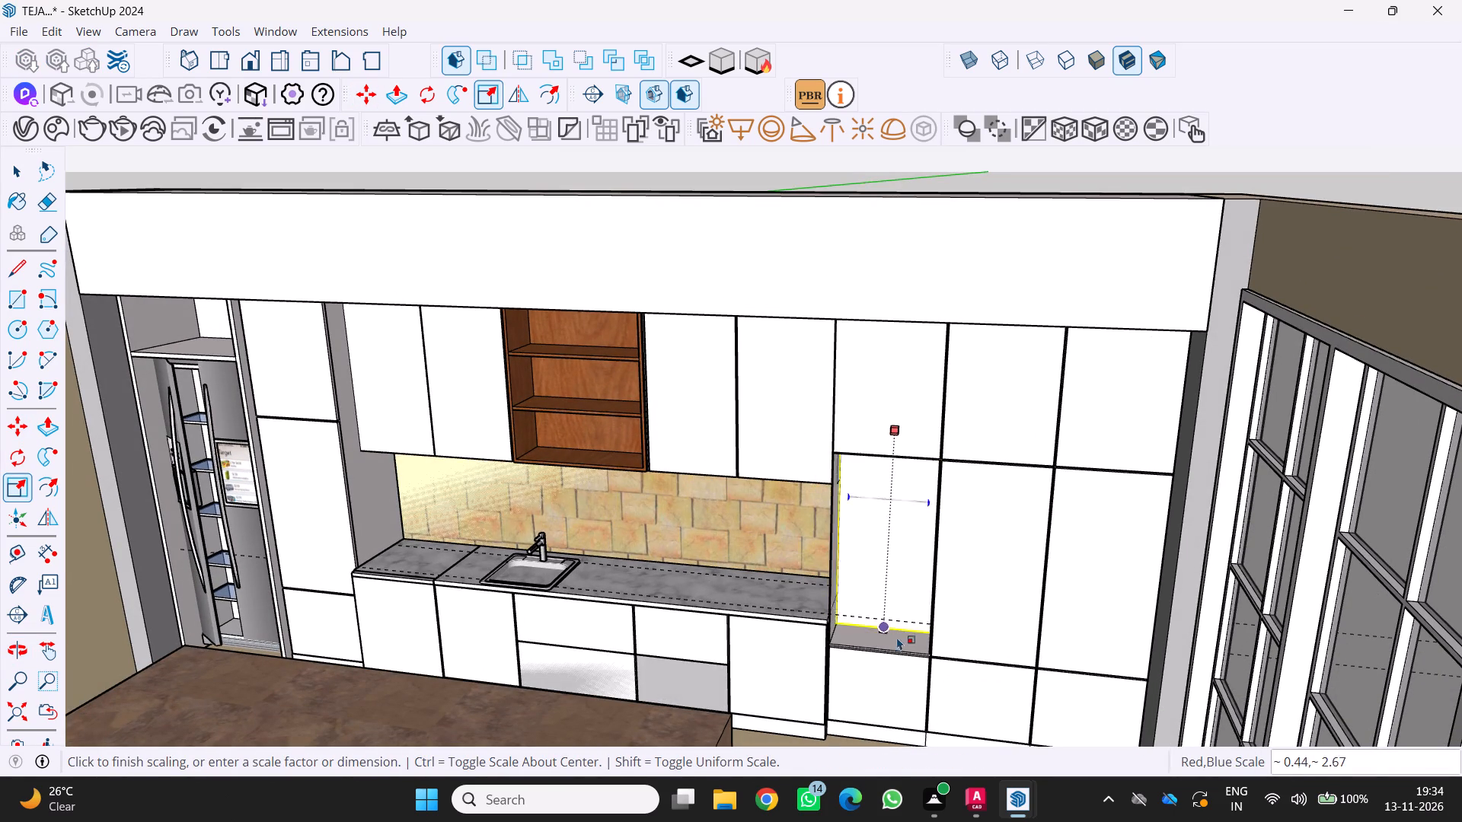
click(893, 635)
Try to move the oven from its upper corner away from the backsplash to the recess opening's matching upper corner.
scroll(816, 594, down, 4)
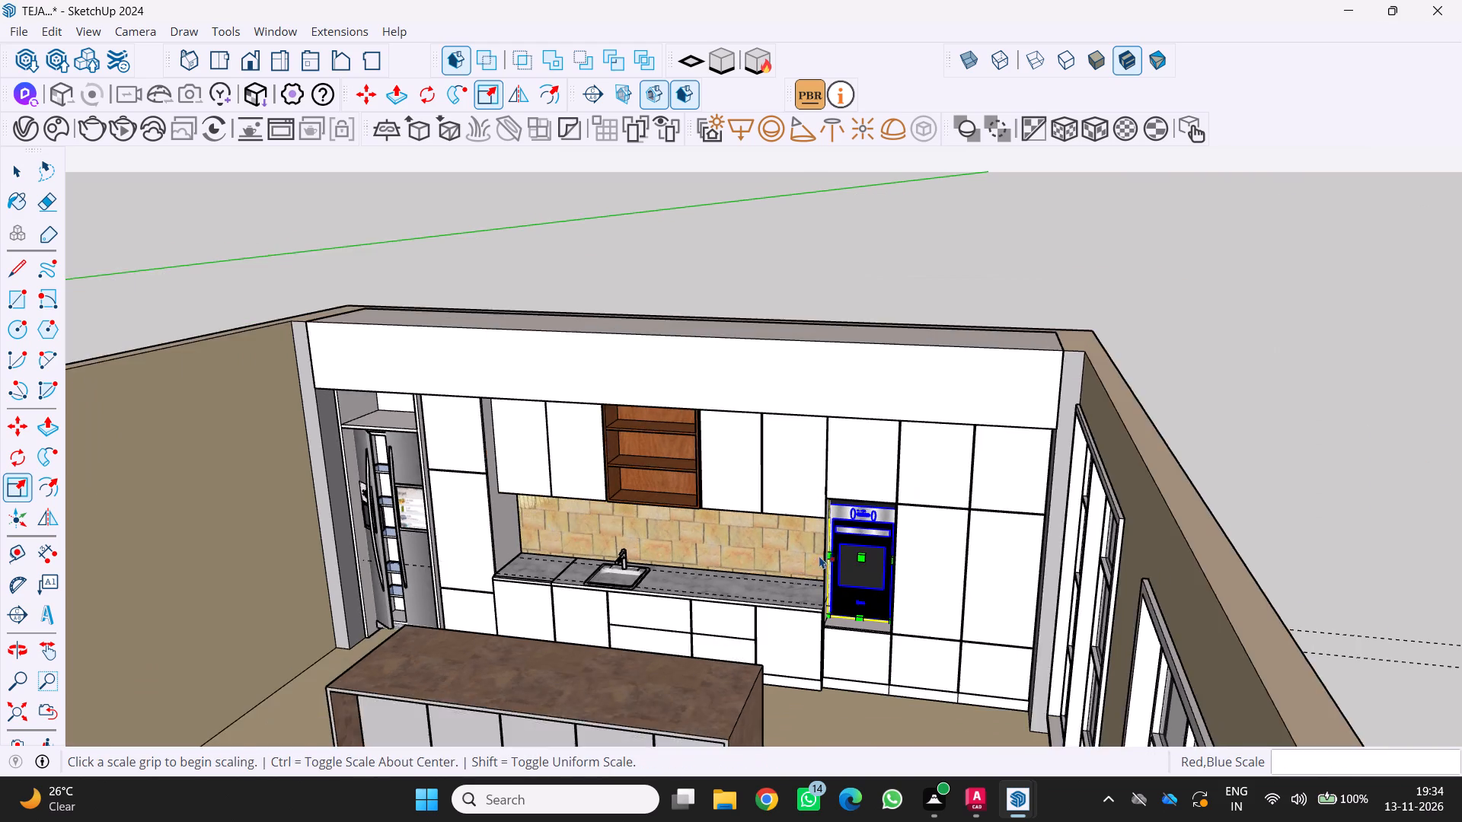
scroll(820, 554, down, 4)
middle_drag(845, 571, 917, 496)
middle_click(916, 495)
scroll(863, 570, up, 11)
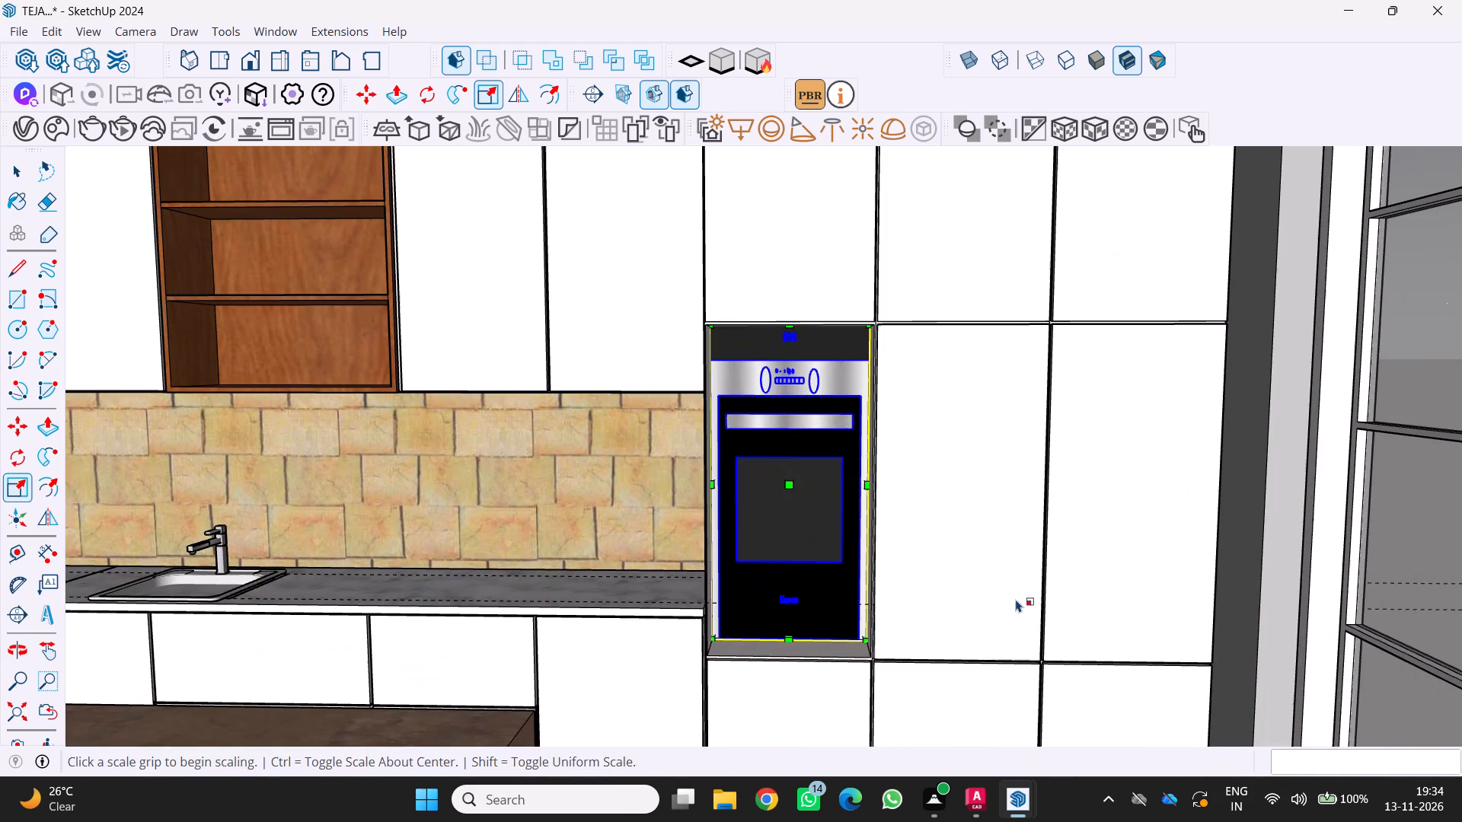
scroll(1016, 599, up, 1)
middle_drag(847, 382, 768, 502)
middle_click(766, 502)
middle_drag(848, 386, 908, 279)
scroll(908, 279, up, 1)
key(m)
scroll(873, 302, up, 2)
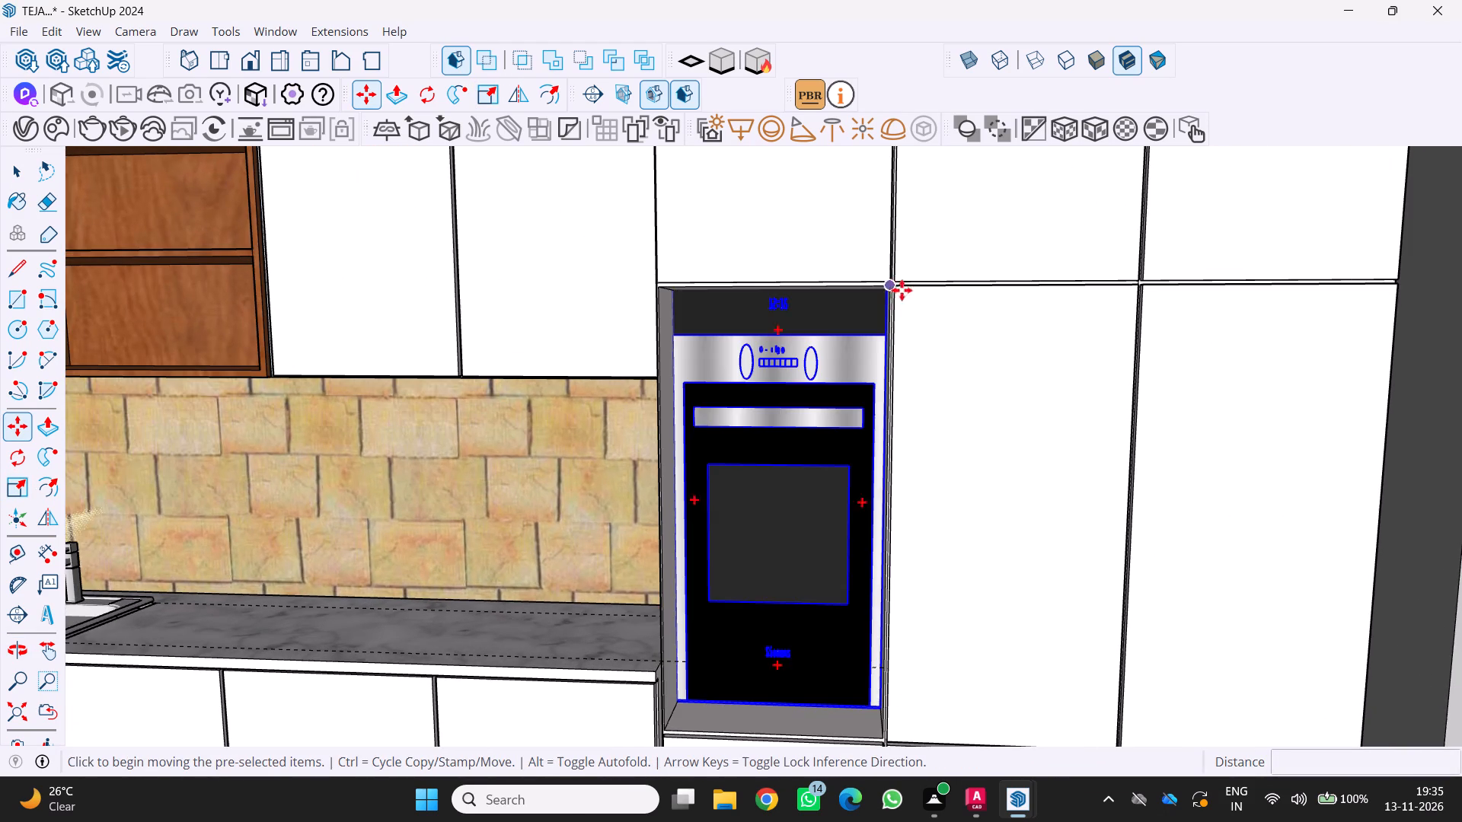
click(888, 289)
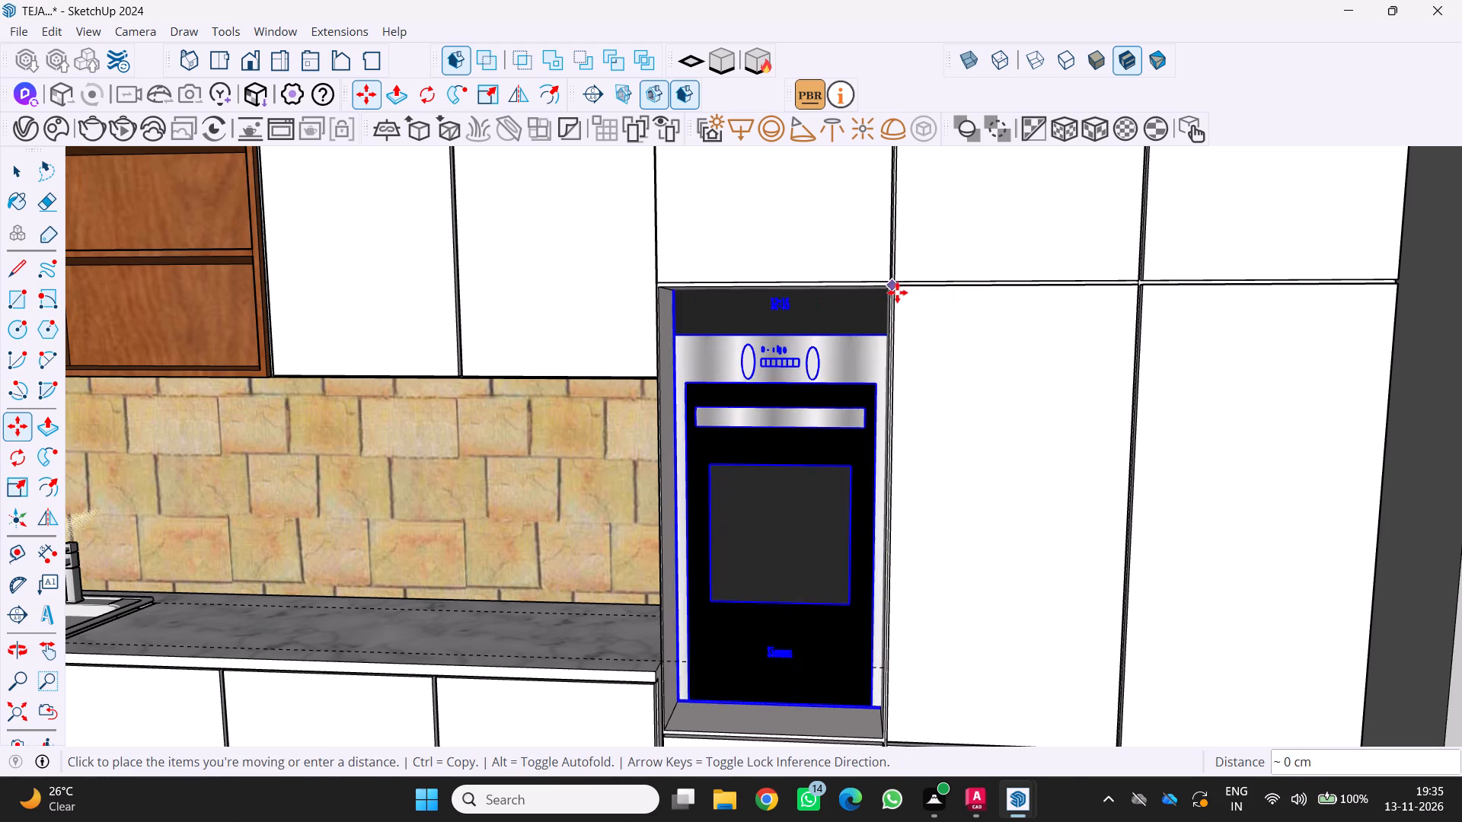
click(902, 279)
Move the oven forward about 23 cm, placing its lower front corner at the opening's lower corner away from the backsplash, and deselect it.
scroll(830, 445, up, 1)
middle_drag(830, 445, 857, 347)
middle_click(857, 347)
scroll(857, 347, down, 4)
middle_click(857, 347)
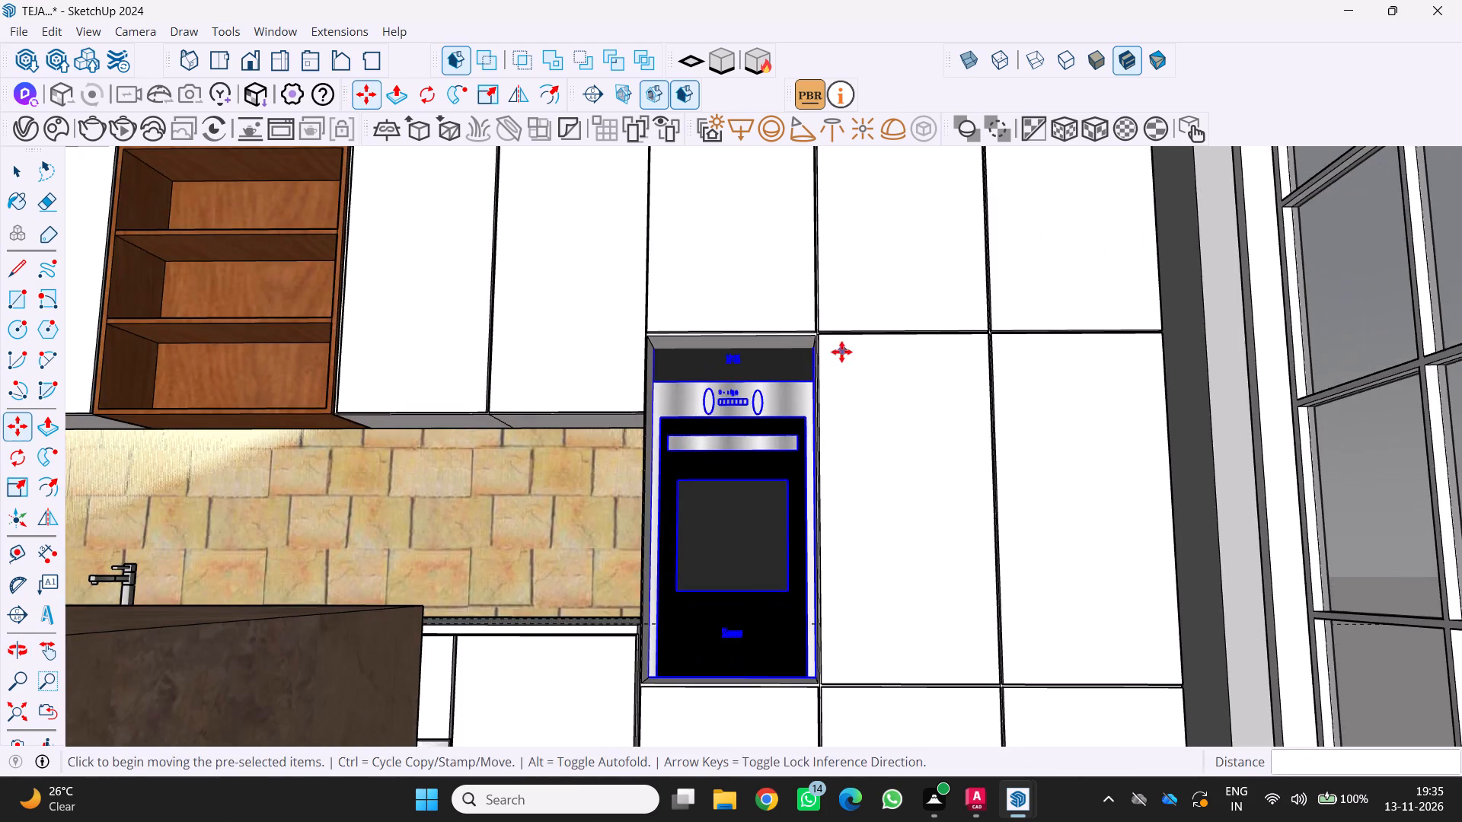
middle_drag(816, 410, 808, 503)
middle_click(807, 504)
scroll(782, 570, up, 3)
middle_drag(833, 658, 844, 738)
scroll(814, 722, up, 3)
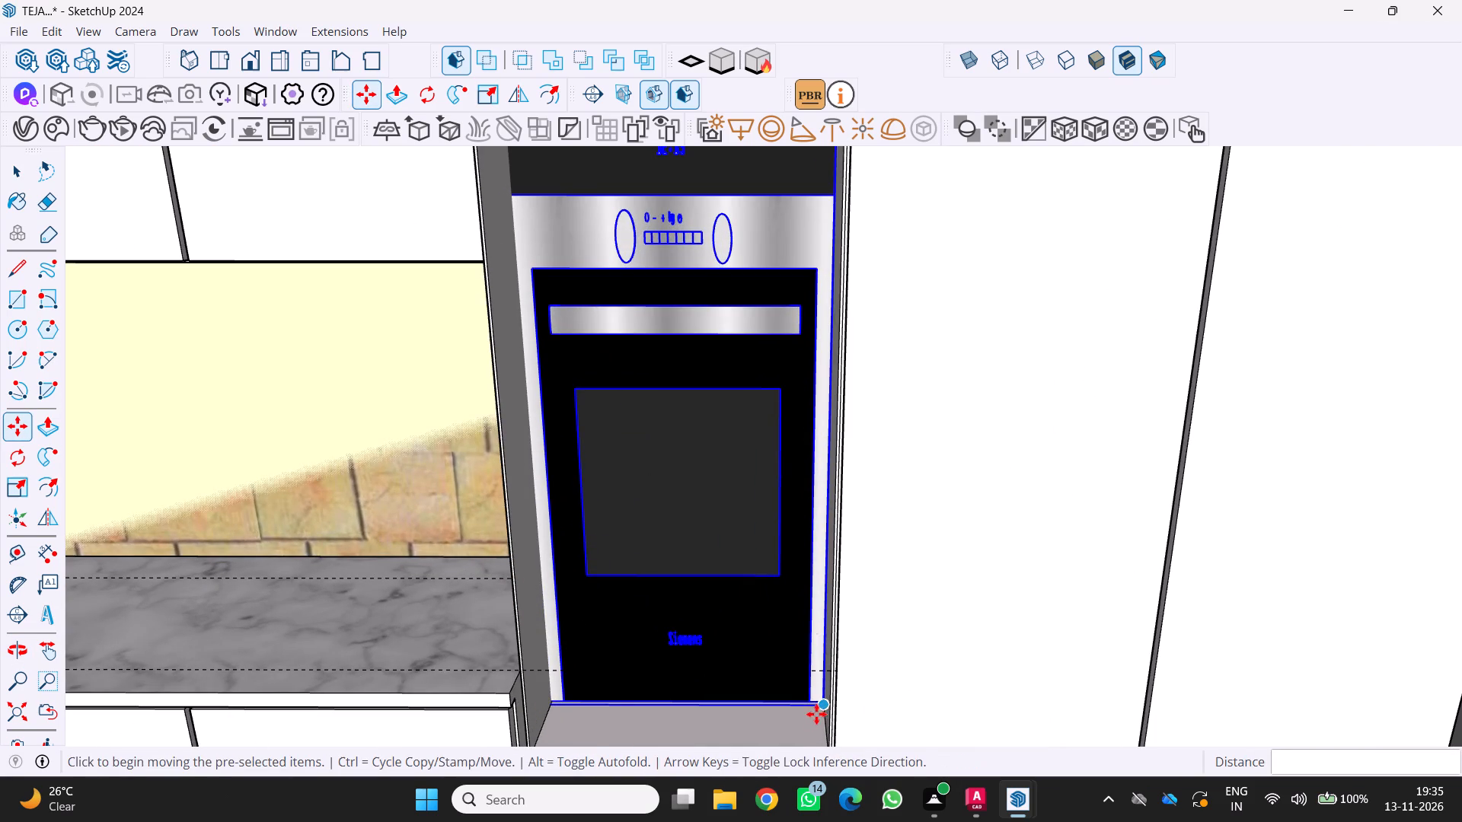
key(m)
scroll(819, 710, up, 2)
middle_drag(825, 707, 851, 681)
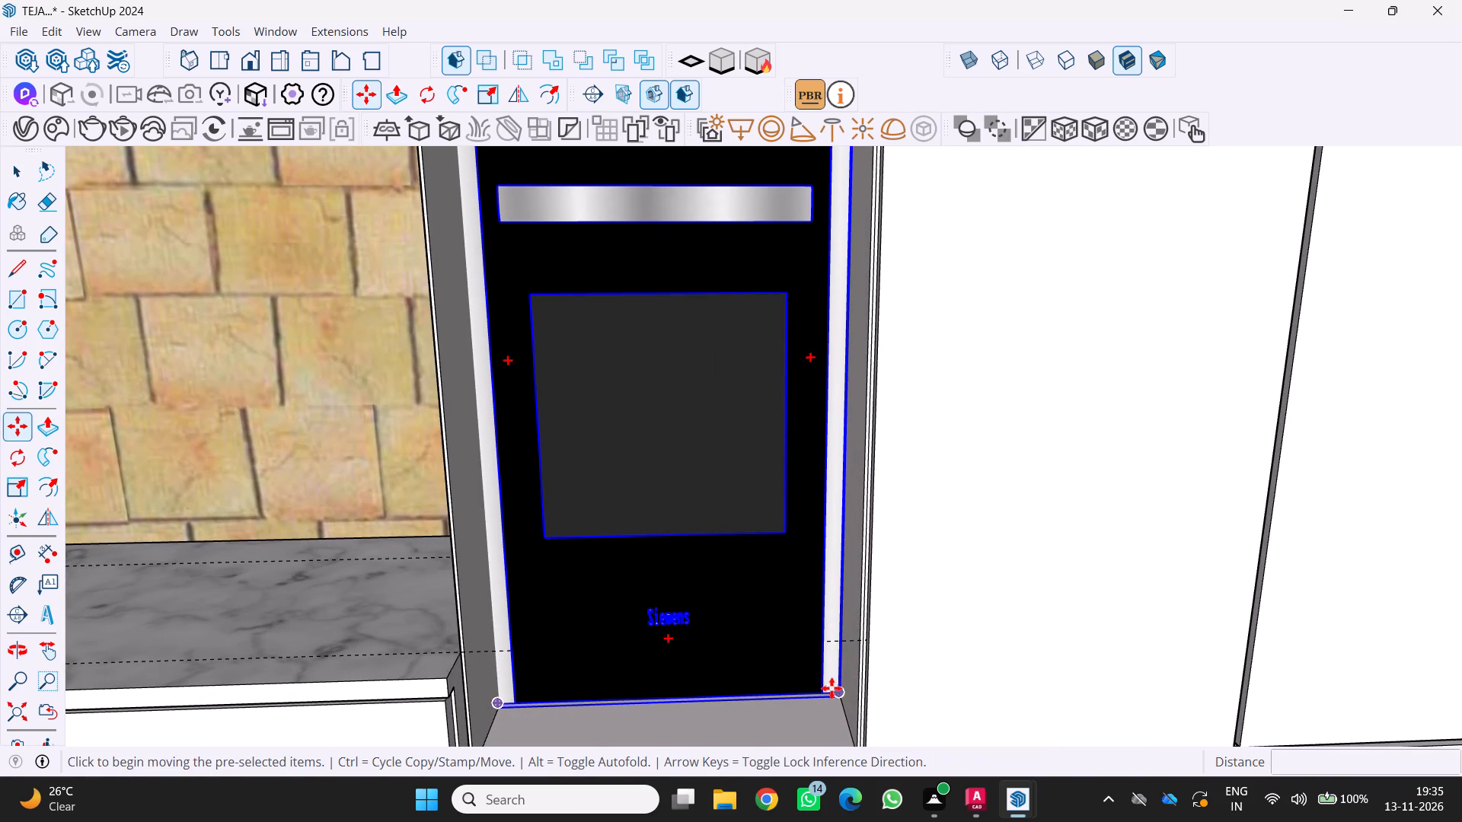
click(836, 694)
scroll(838, 709, down, 4)
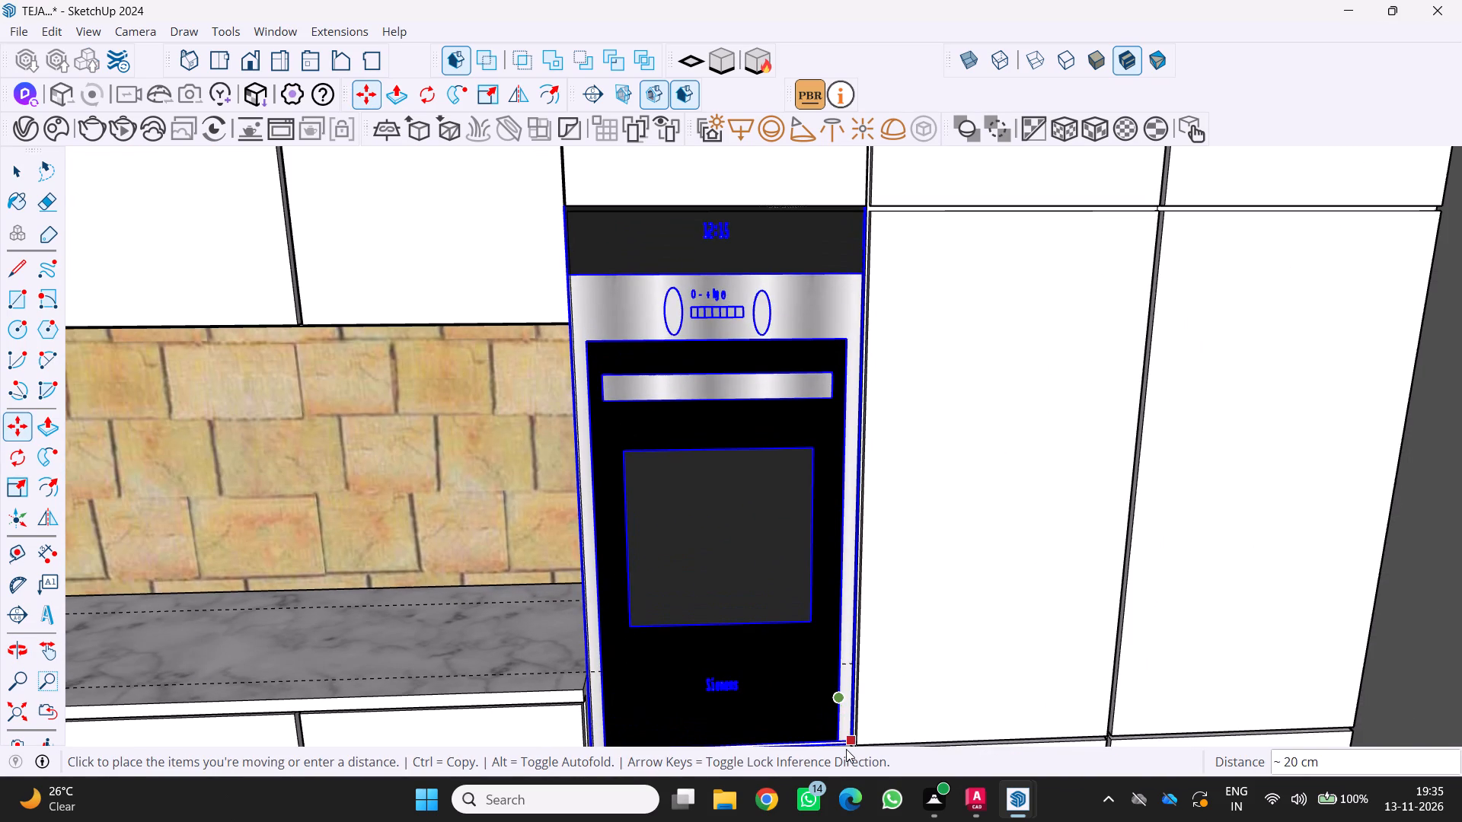
click(846, 749)
scroll(857, 706, down, 4)
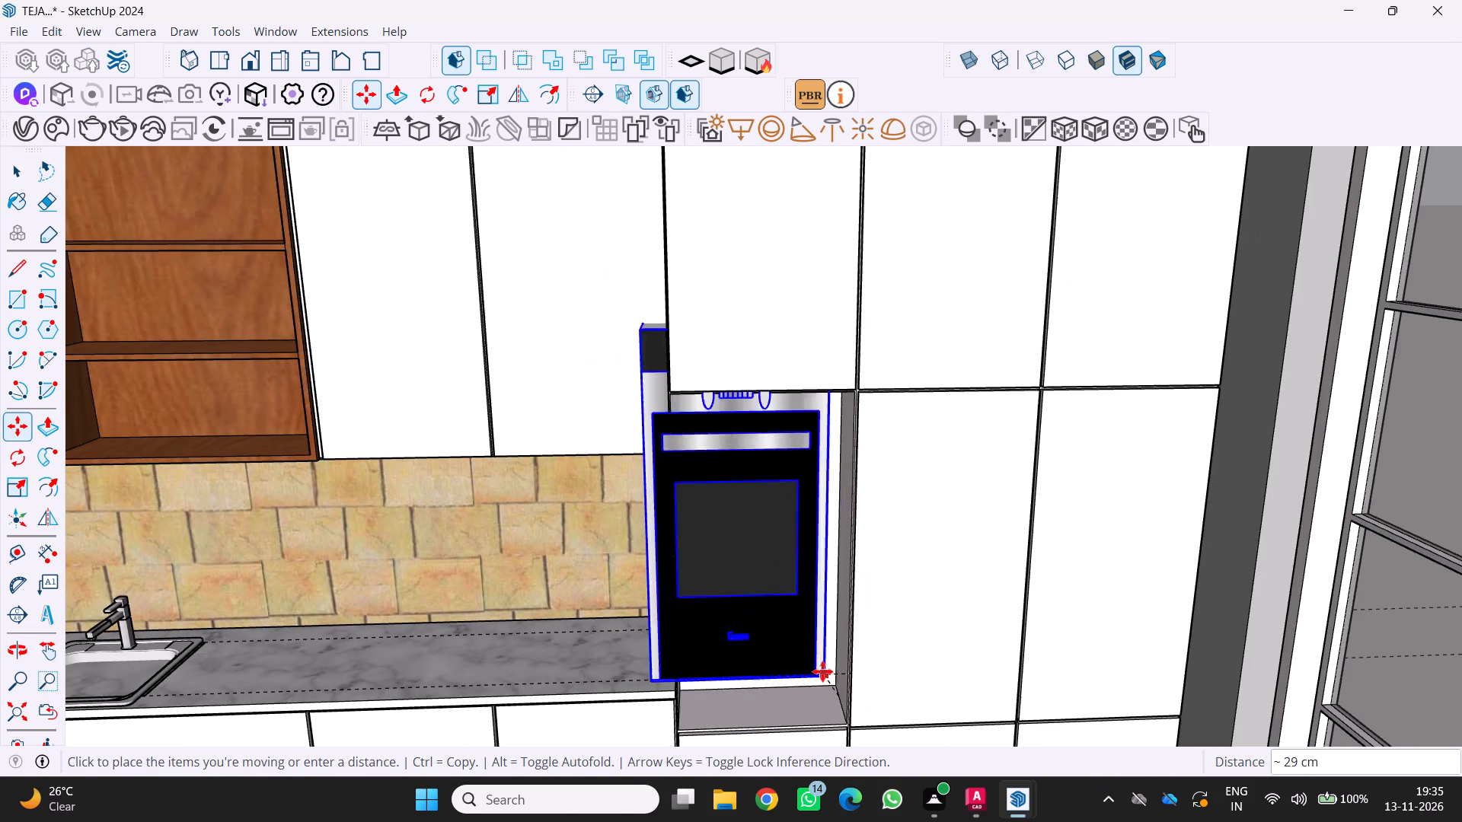
scroll(851, 709, up, 3)
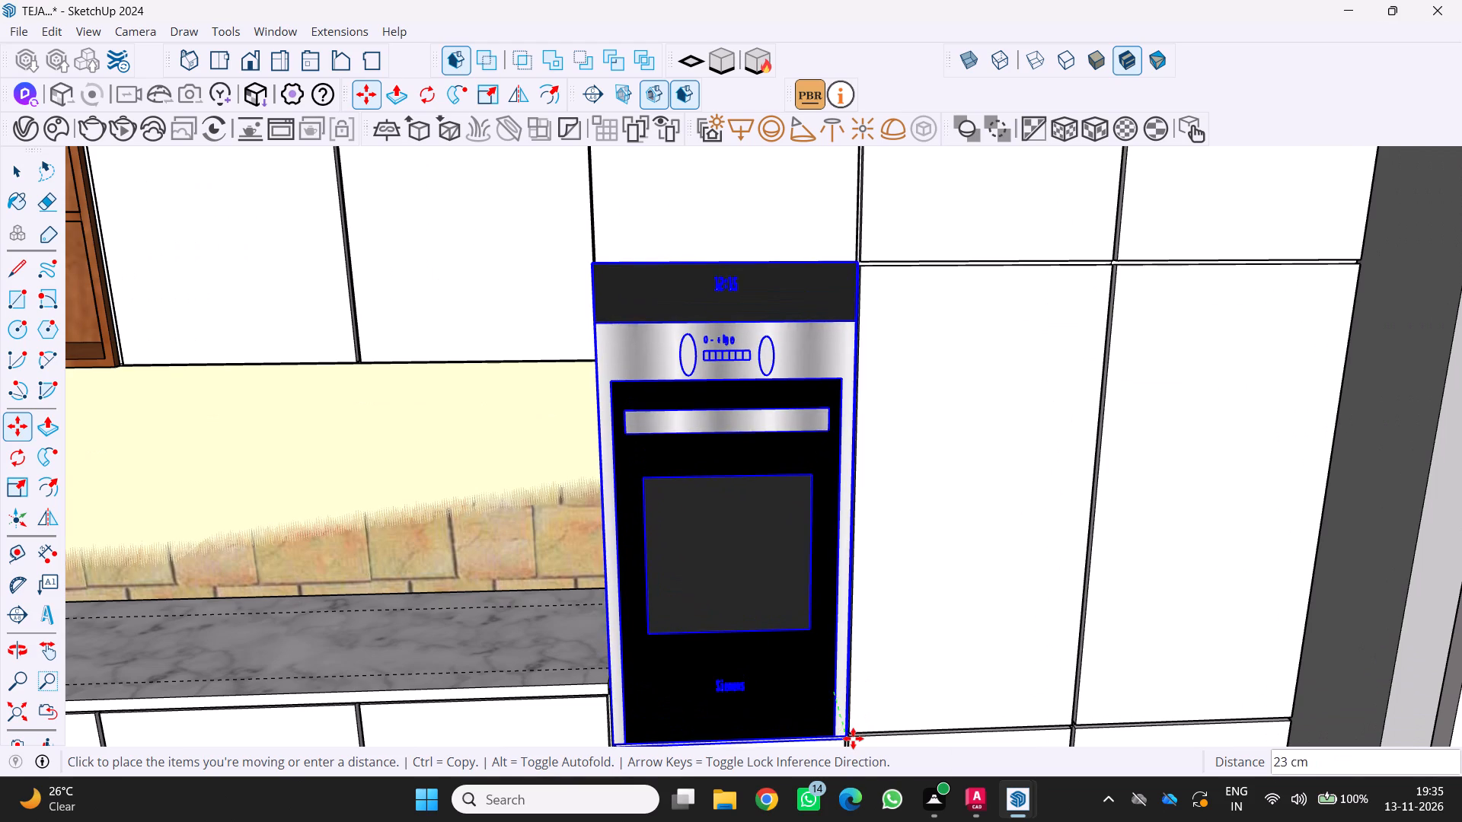
click(855, 738)
scroll(873, 703, down, 12)
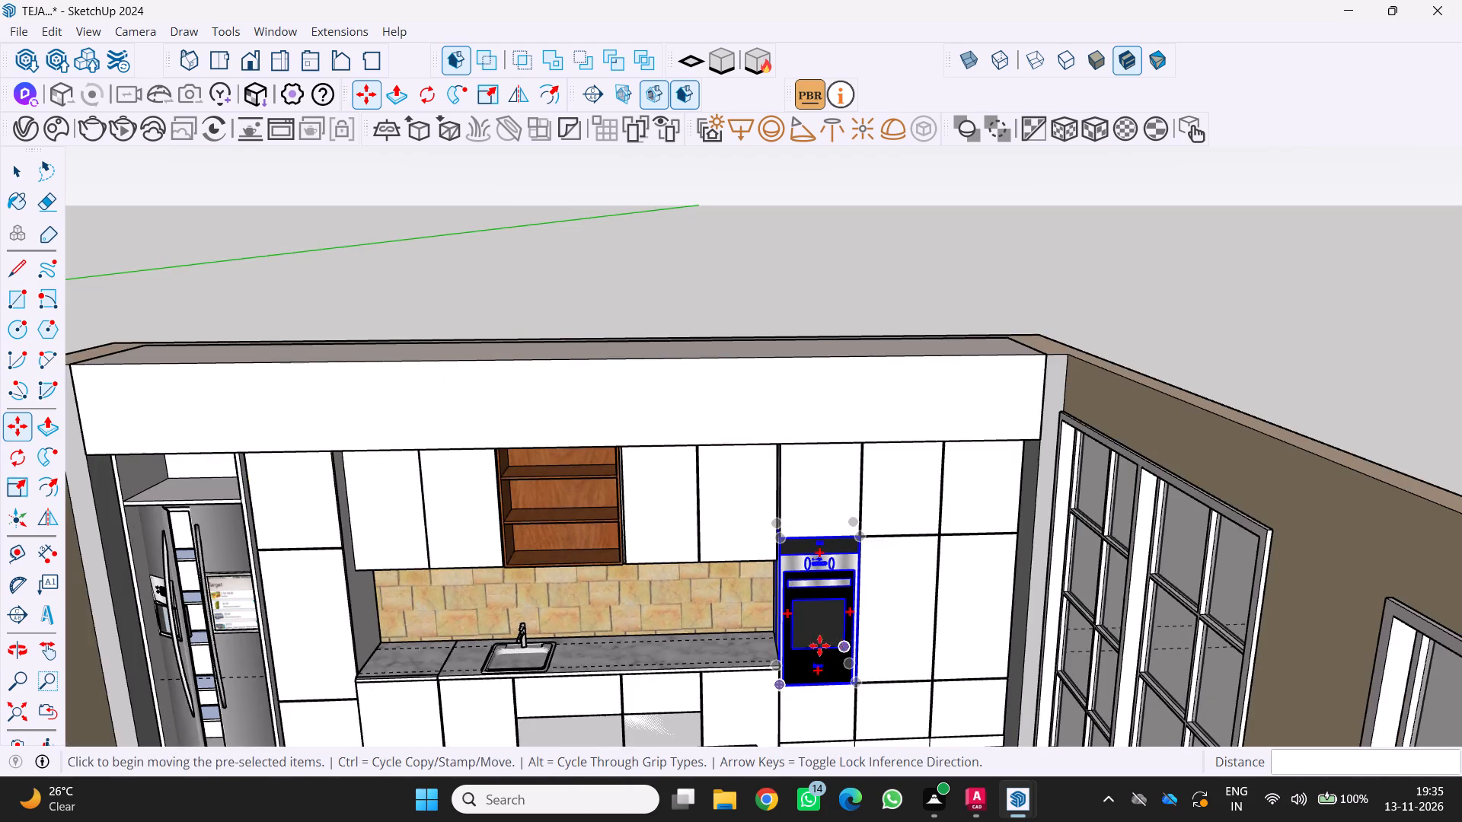
scroll(811, 639, down, 5)
scroll(796, 554, down, 5)
key(space)
click(1127, 664)
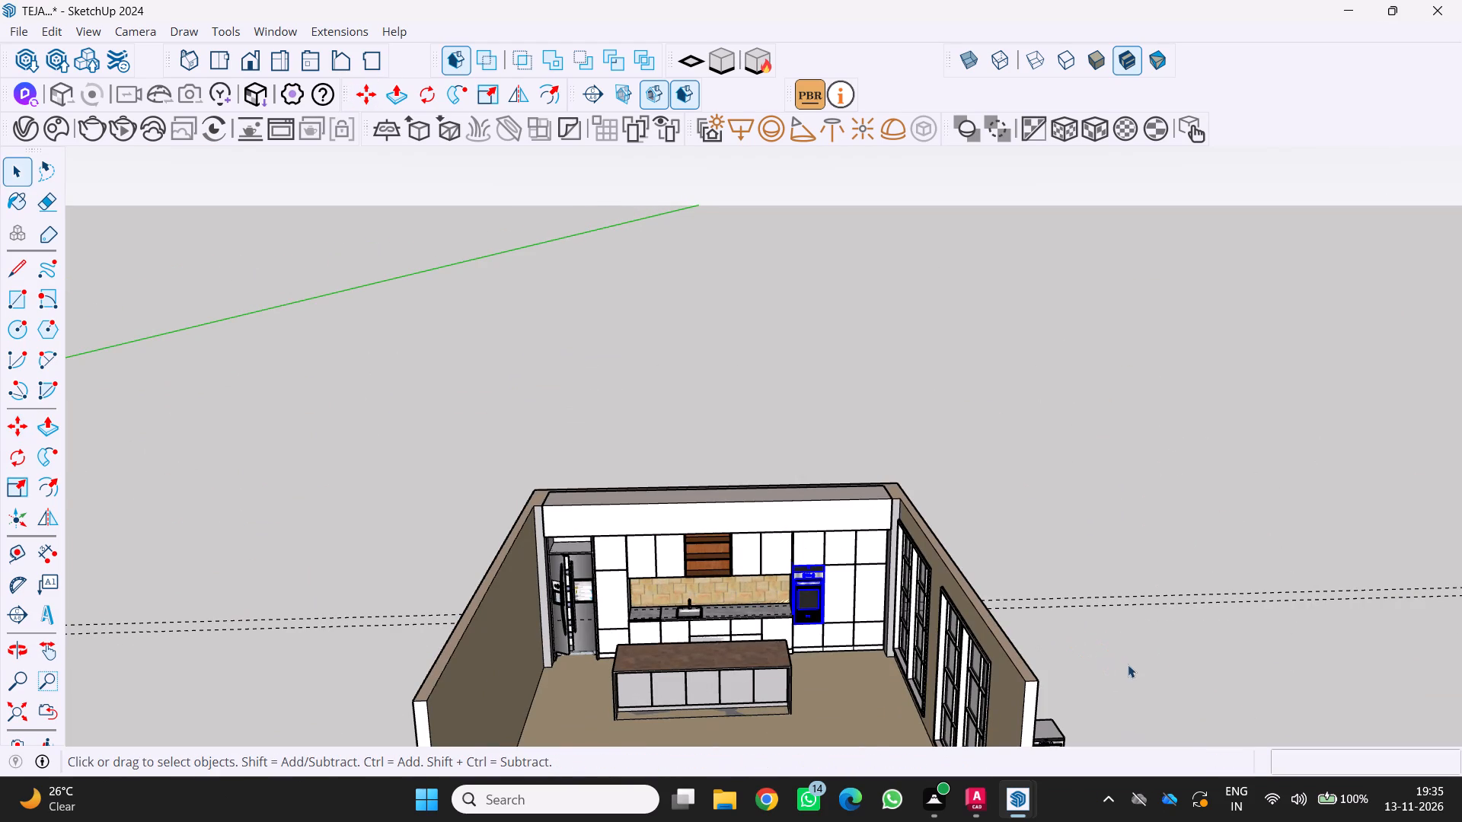
Examine the whole kitchen with the fitted oven from several angles, inside and outside the room.
middle_drag(1088, 684, 1108, 635)
scroll(1088, 684, up, 1)
scroll(693, 611, up, 4)
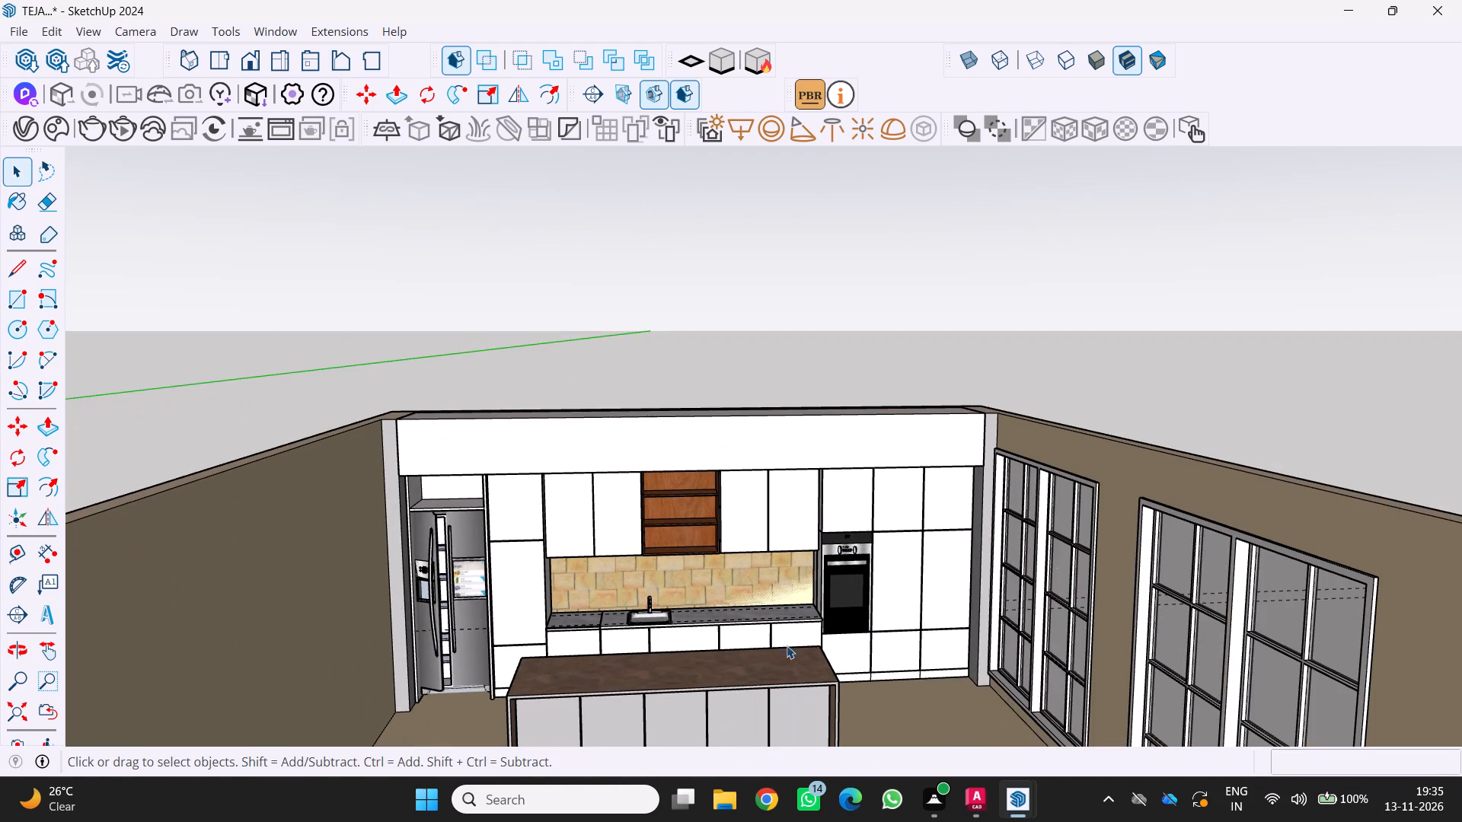
middle_drag(800, 626, 610, 610)
middle_click(610, 610)
scroll(634, 616, up, 1)
middle_drag(666, 626, 844, 590)
middle_drag(847, 588, 854, 583)
scroll(937, 530, down, 4)
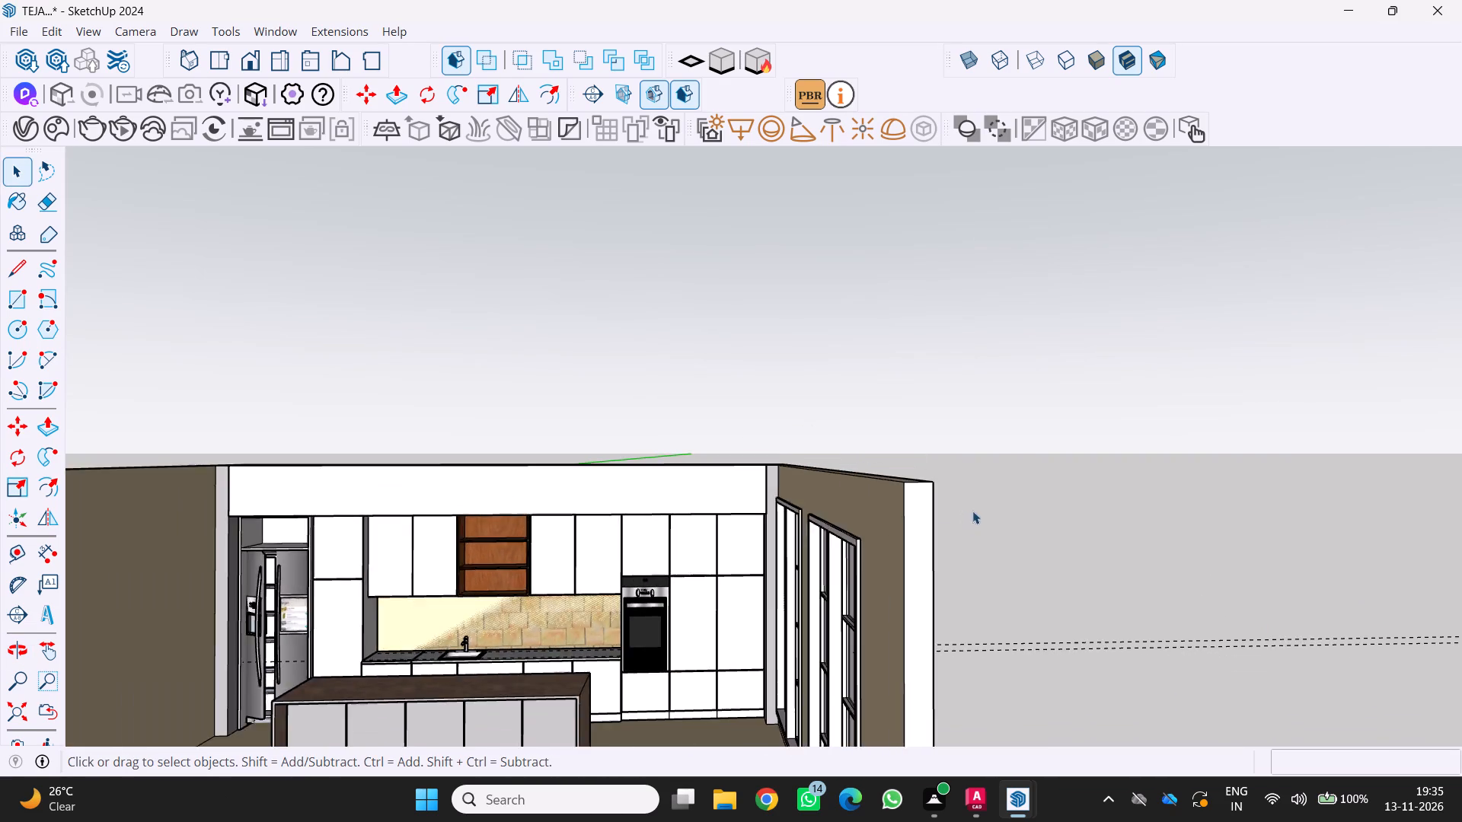
scroll(1010, 502, down, 4)
middle_click(894, 575)
middle_click(895, 575)
scroll(909, 560, down, 5)
scroll(956, 539, up, 1)
middle_drag(953, 543, 927, 562)
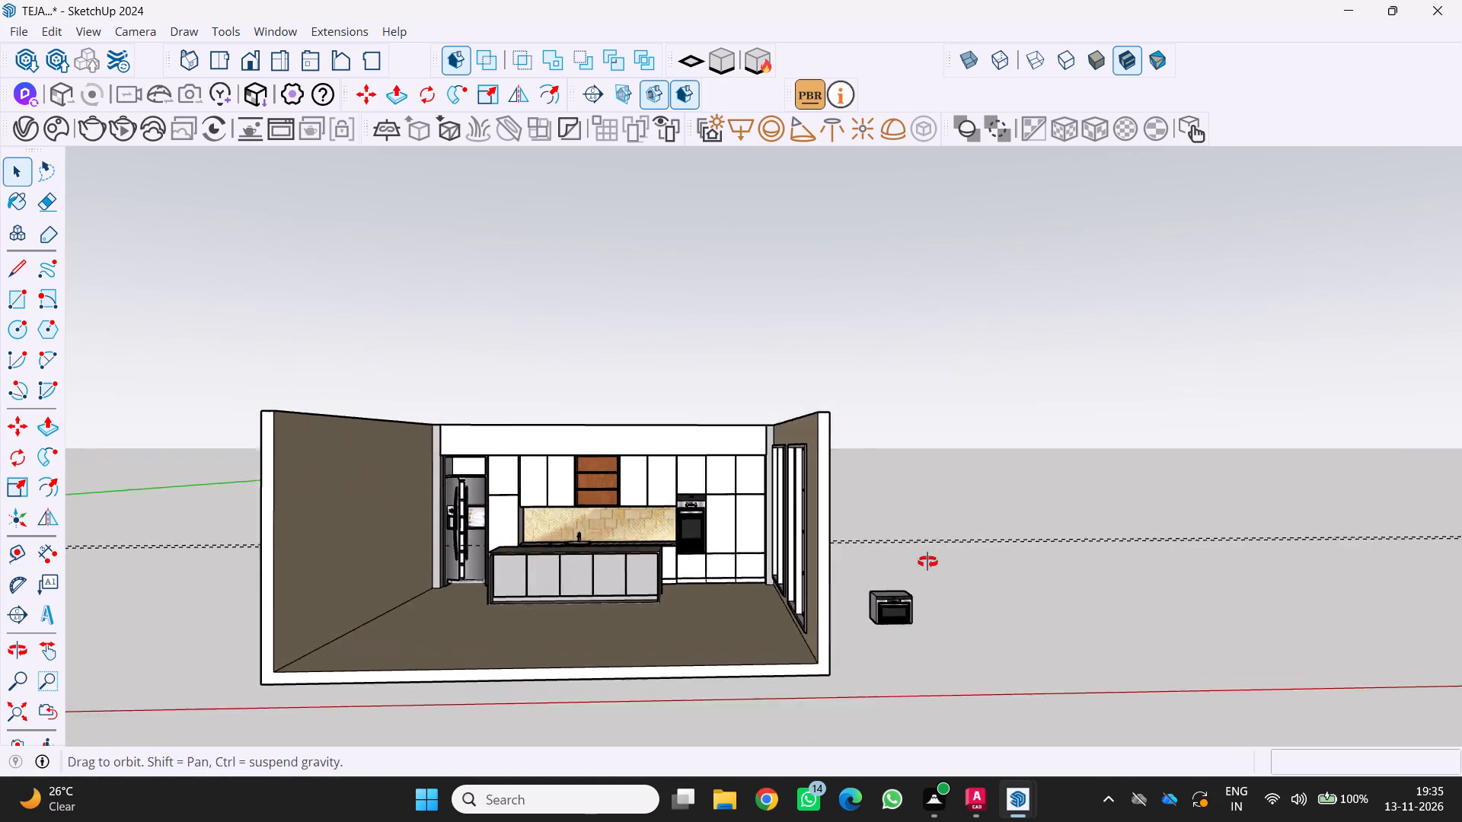
middle_drag(927, 562, 911, 576)
middle_click(910, 577)
middle_click(910, 577)
scroll(901, 578, down, 2)
middle_drag(891, 581, 934, 584)
middle_click(937, 585)
scroll(937, 585, down, 4)
middle_drag(820, 569, 813, 655)
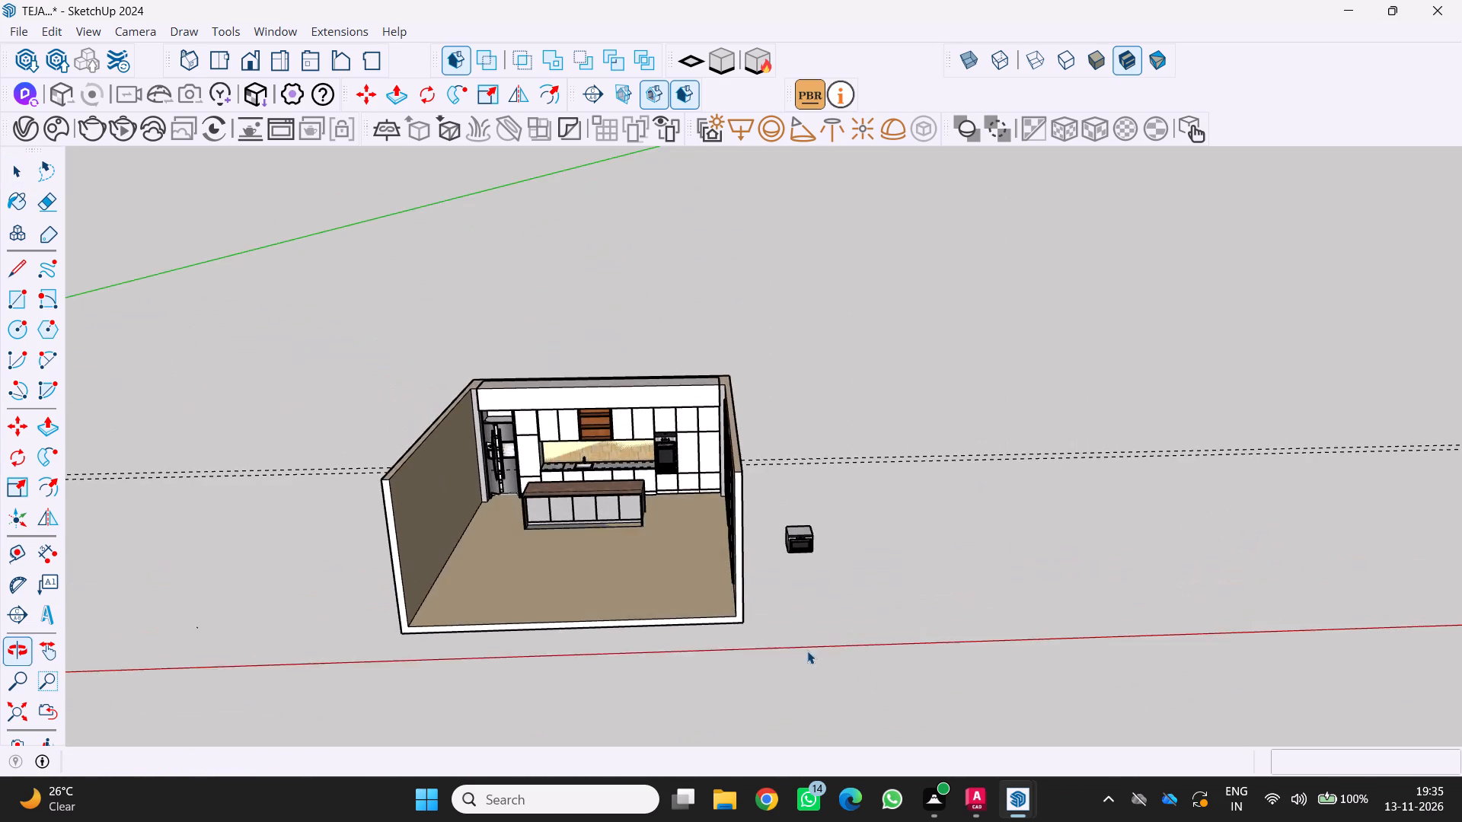
scroll(744, 559, up, 4)
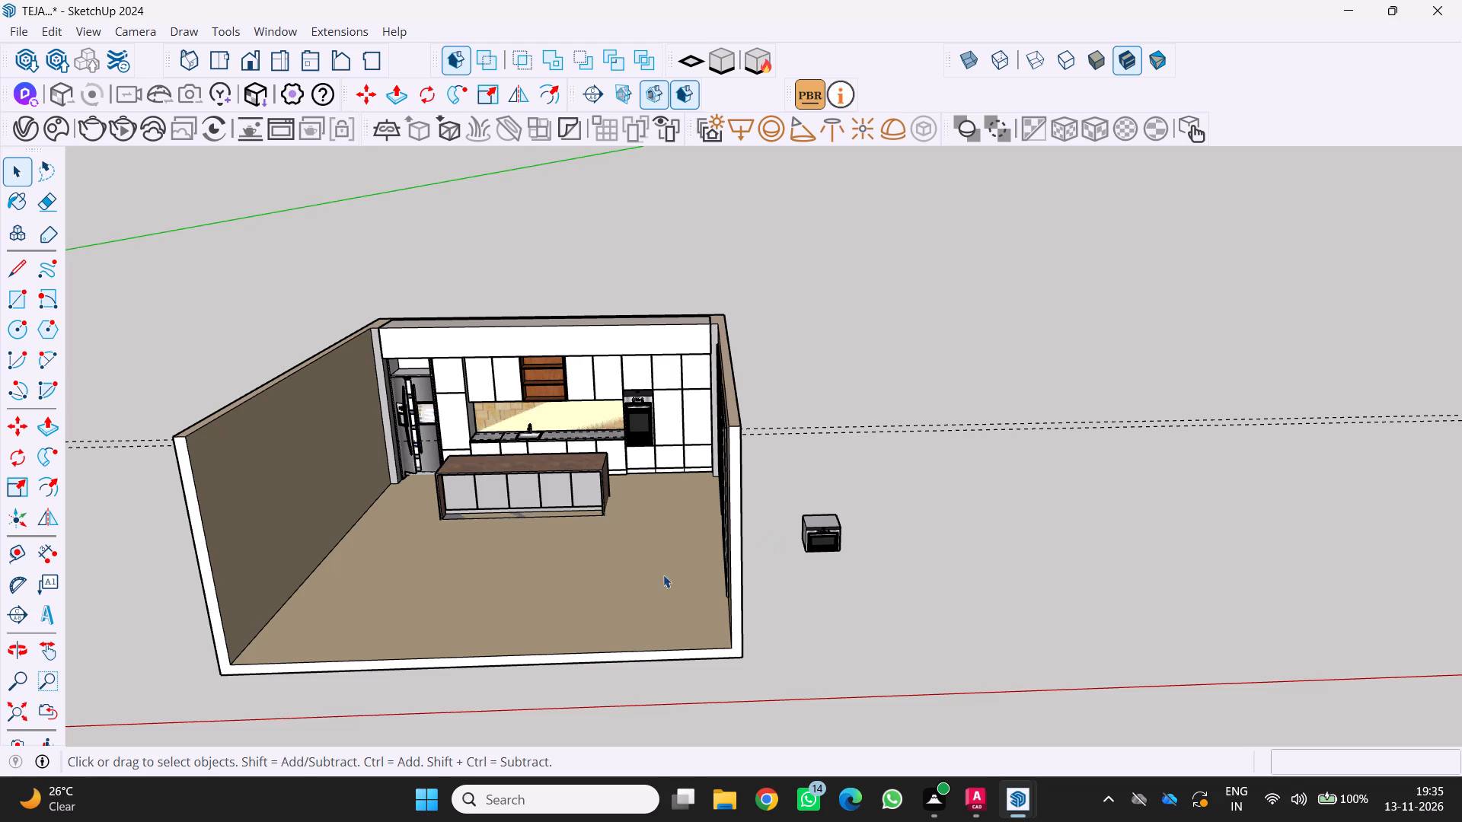
scroll(564, 460, up, 1)
middle_drag(564, 460, 584, 511)
scroll(614, 451, up, 3)
middle_drag(623, 447, 698, 247)
middle_click(698, 247)
scroll(670, 311, down, 4)
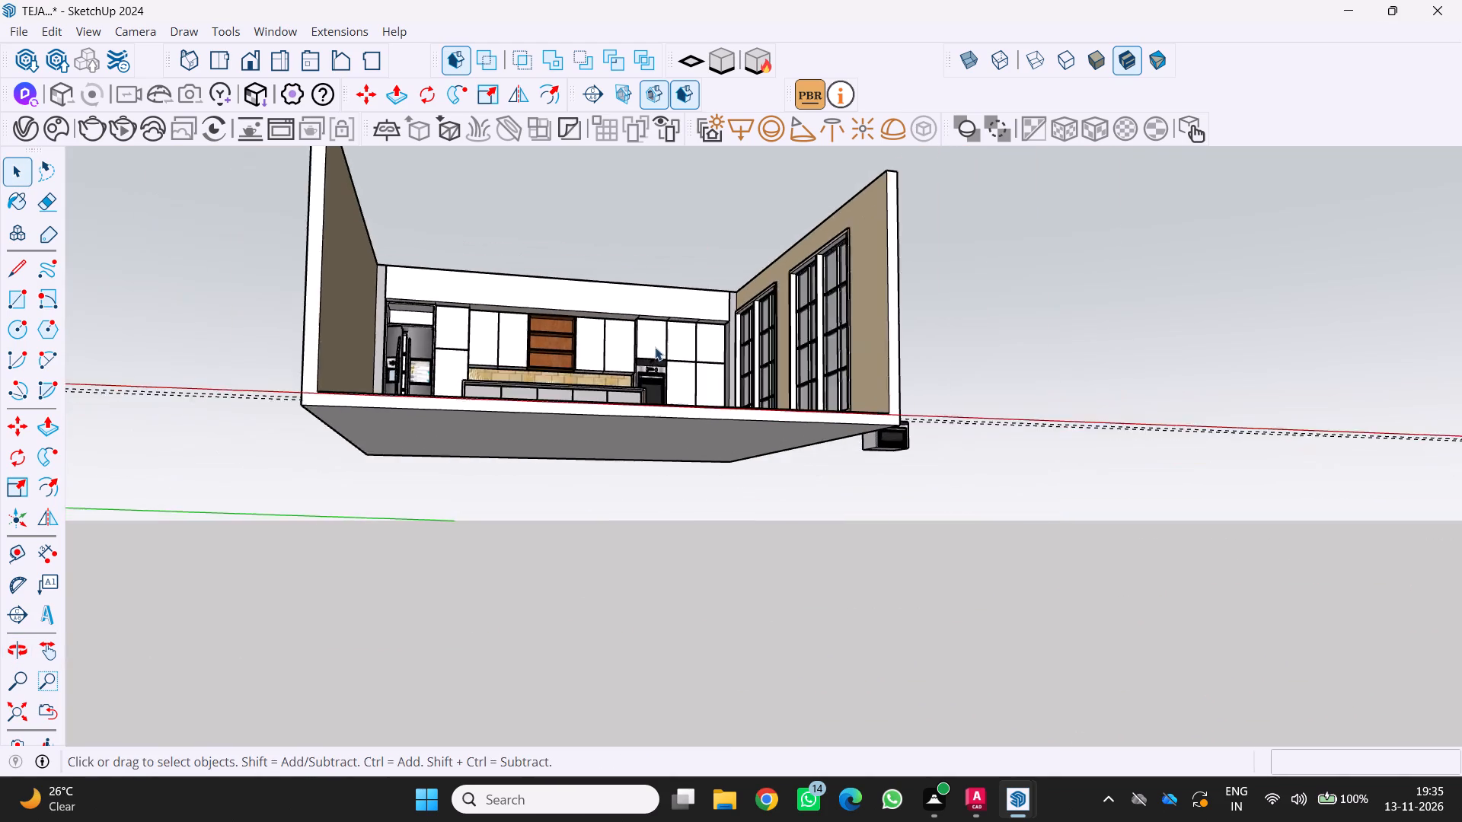
middle_drag(648, 362, 583, 426)
middle_click(583, 427)
middle_click(582, 428)
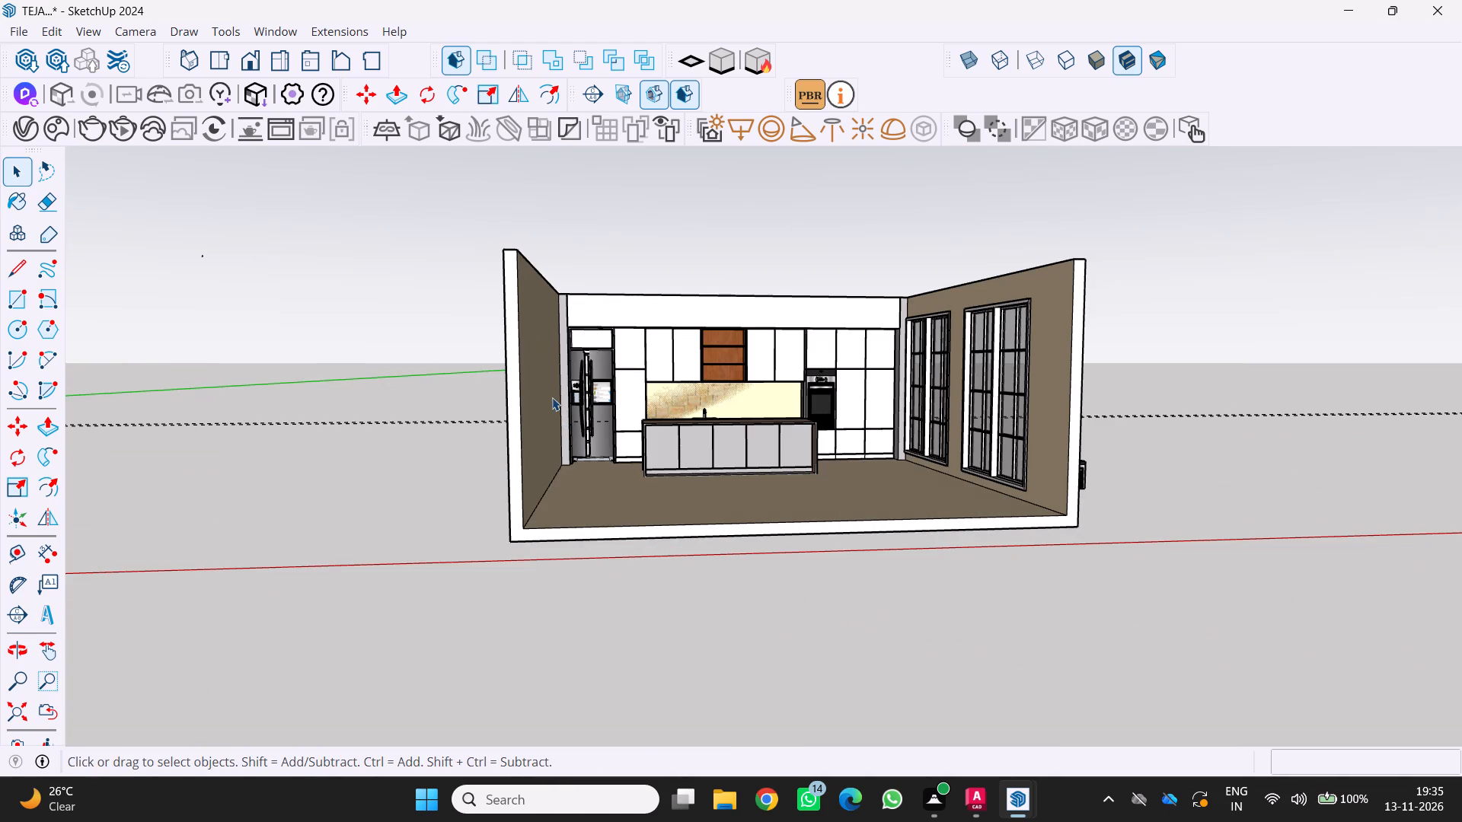
middle_drag(575, 456, 560, 503)
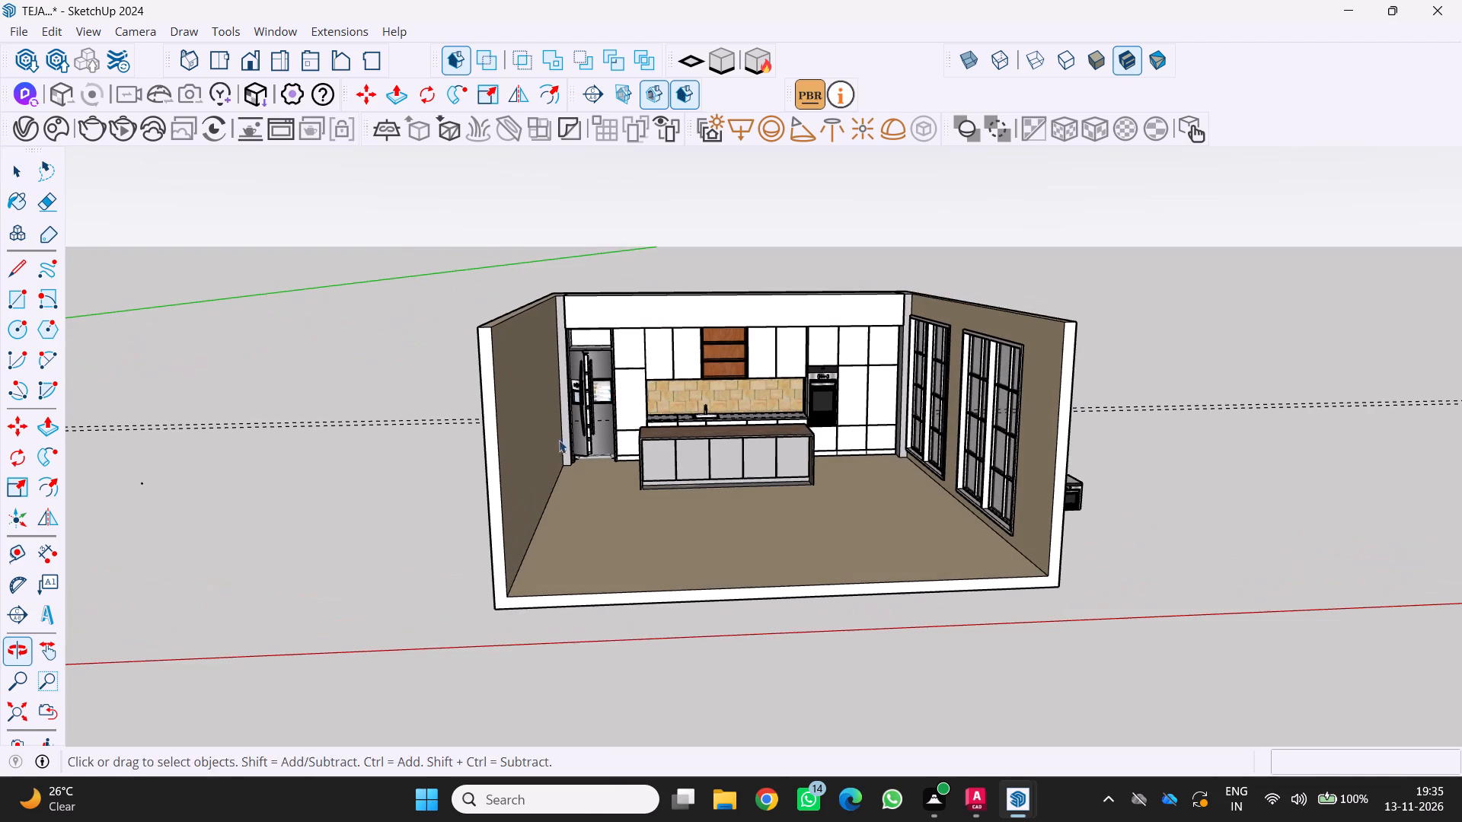
Search 3D Warehouse models for "chair".
click(263, 33)
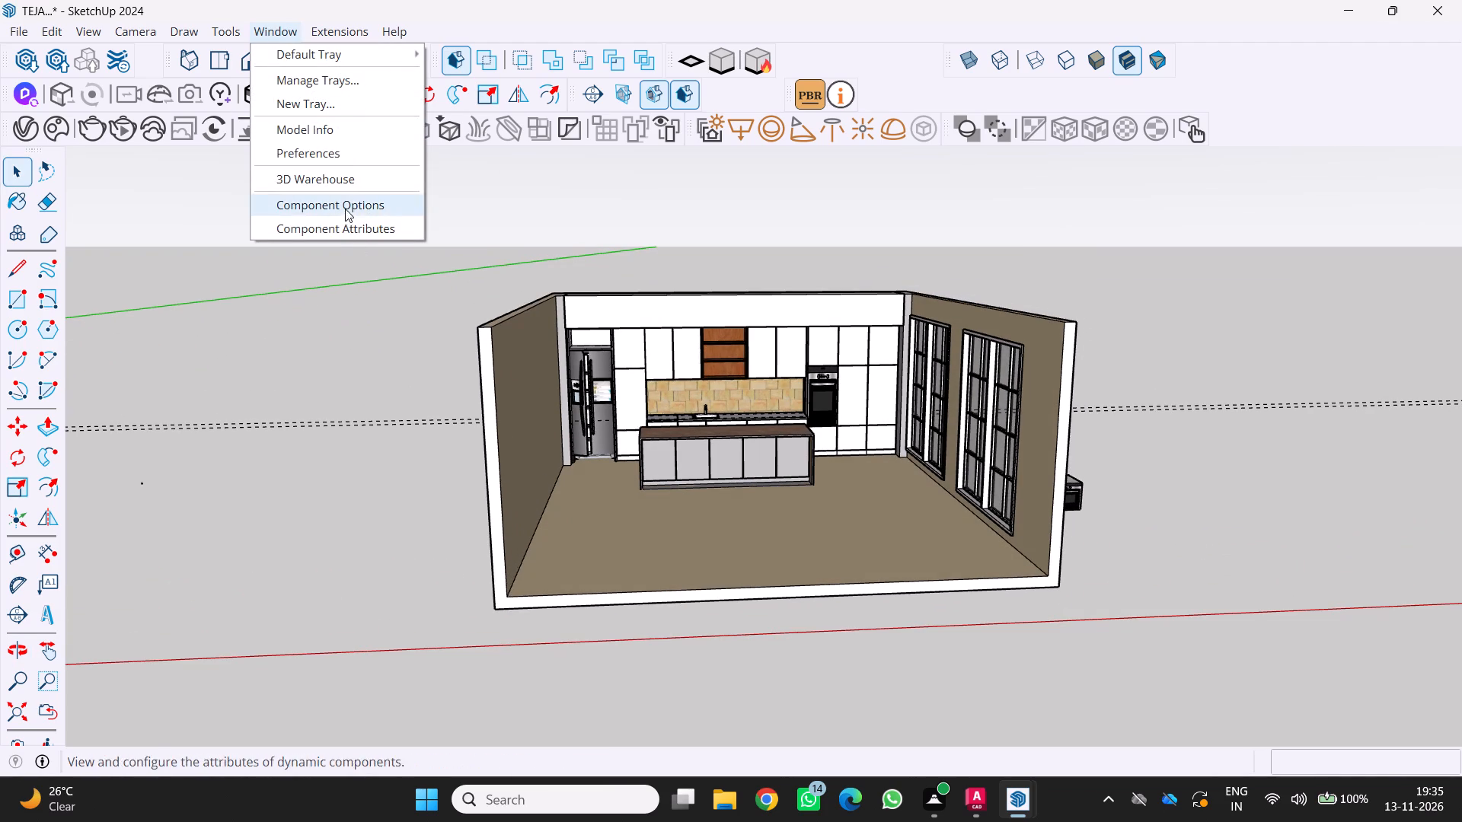
click(350, 183)
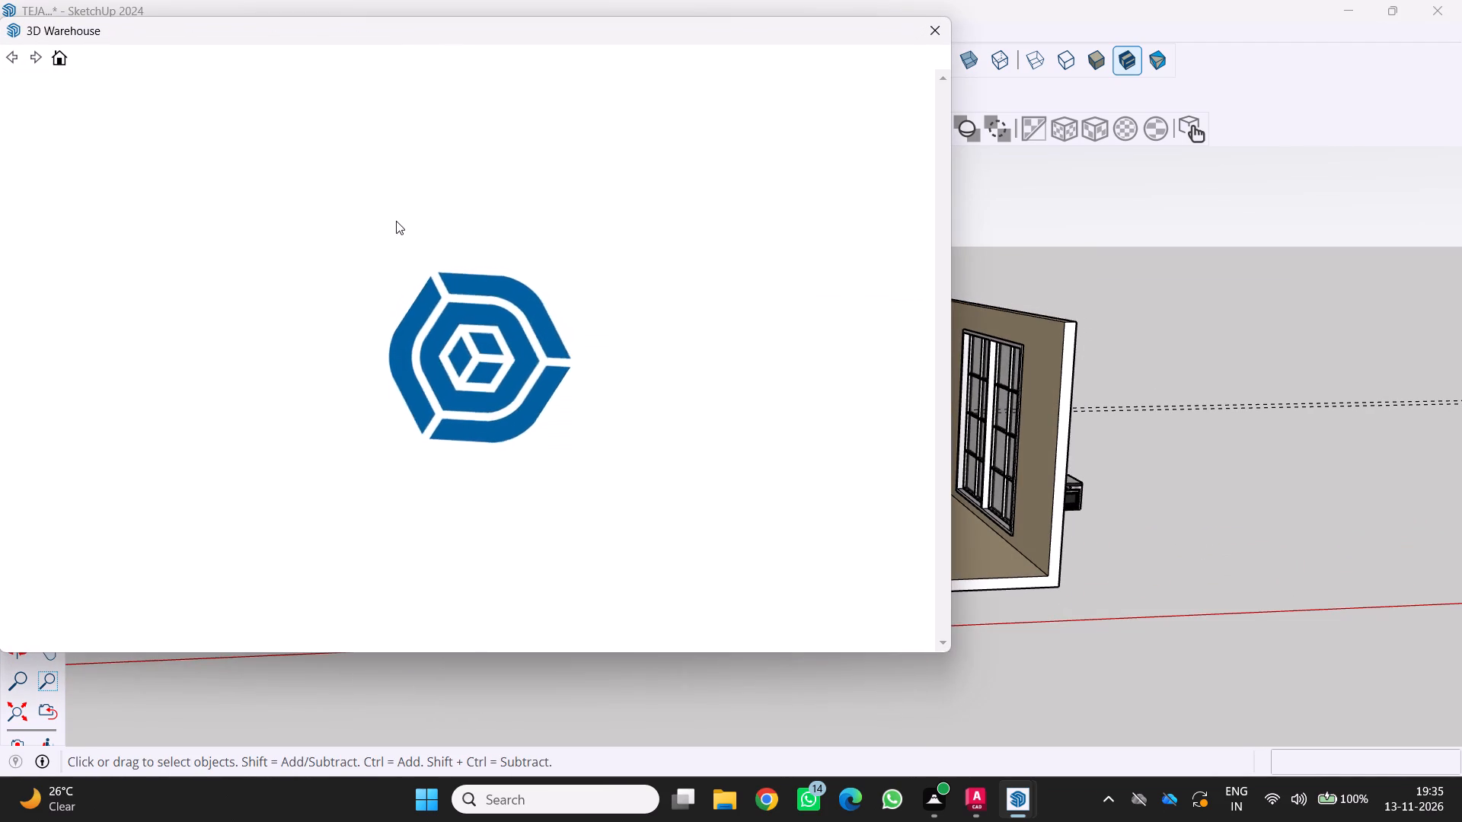
click(402, 102)
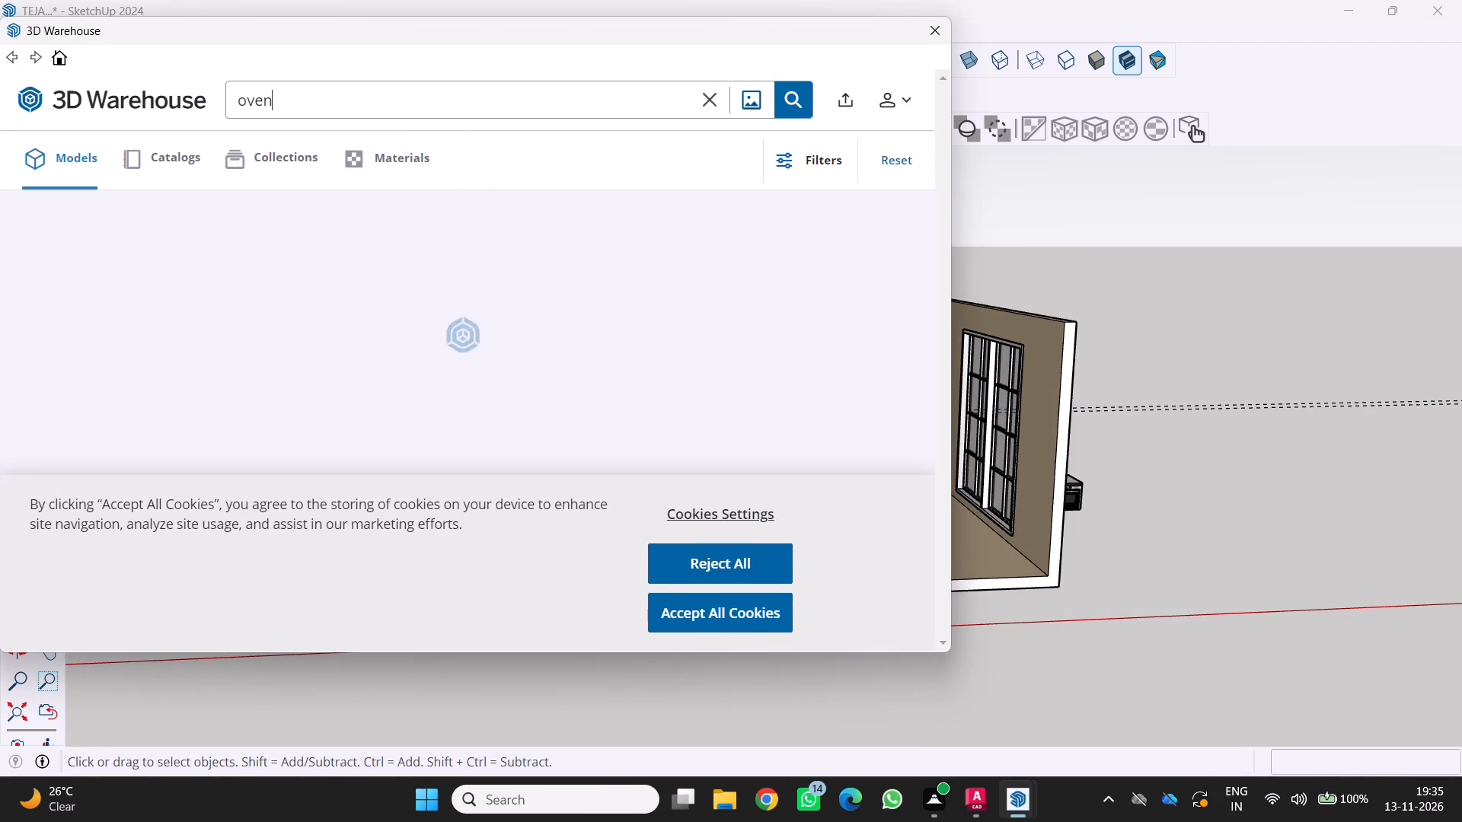
key(BackSpace)
key(BackSpace)
key(BackSpace)
key(BackSpace)
text(cha)
key(i)
key(r)
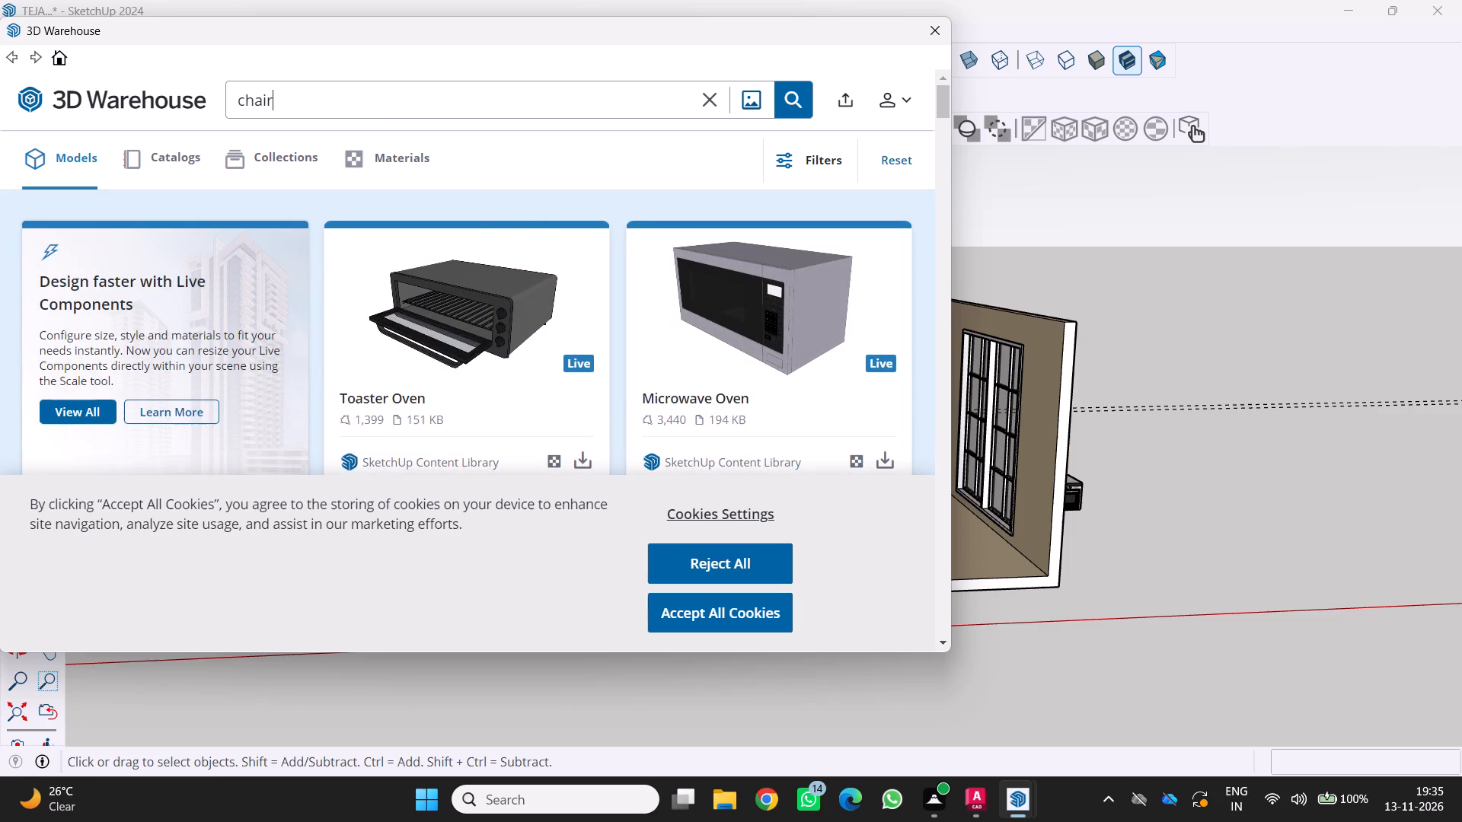
click(794, 99)
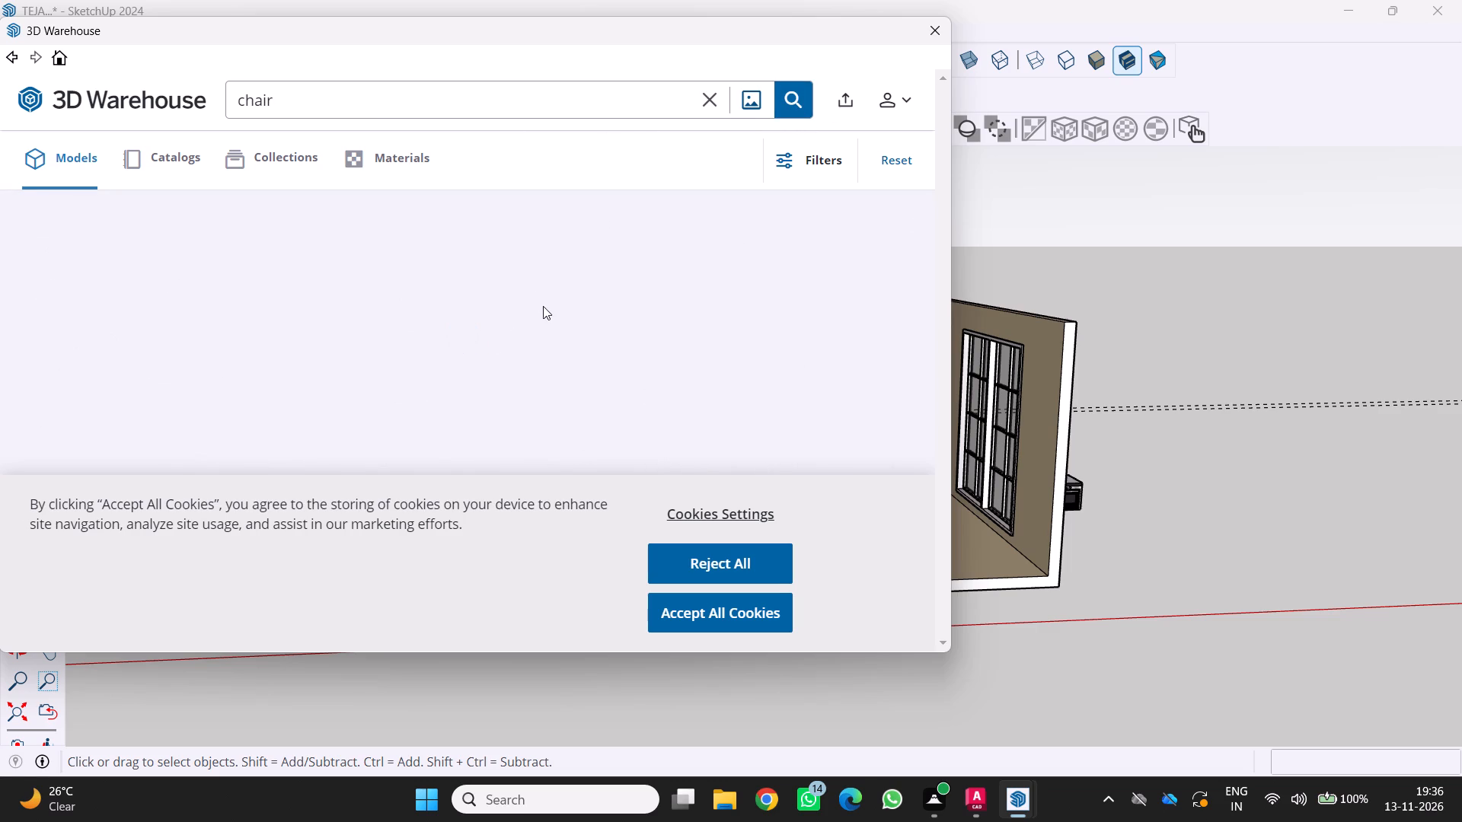
Browse the 3D Warehouse chair results for a model suited to the kitchen.
scroll(541, 348, down, 5)
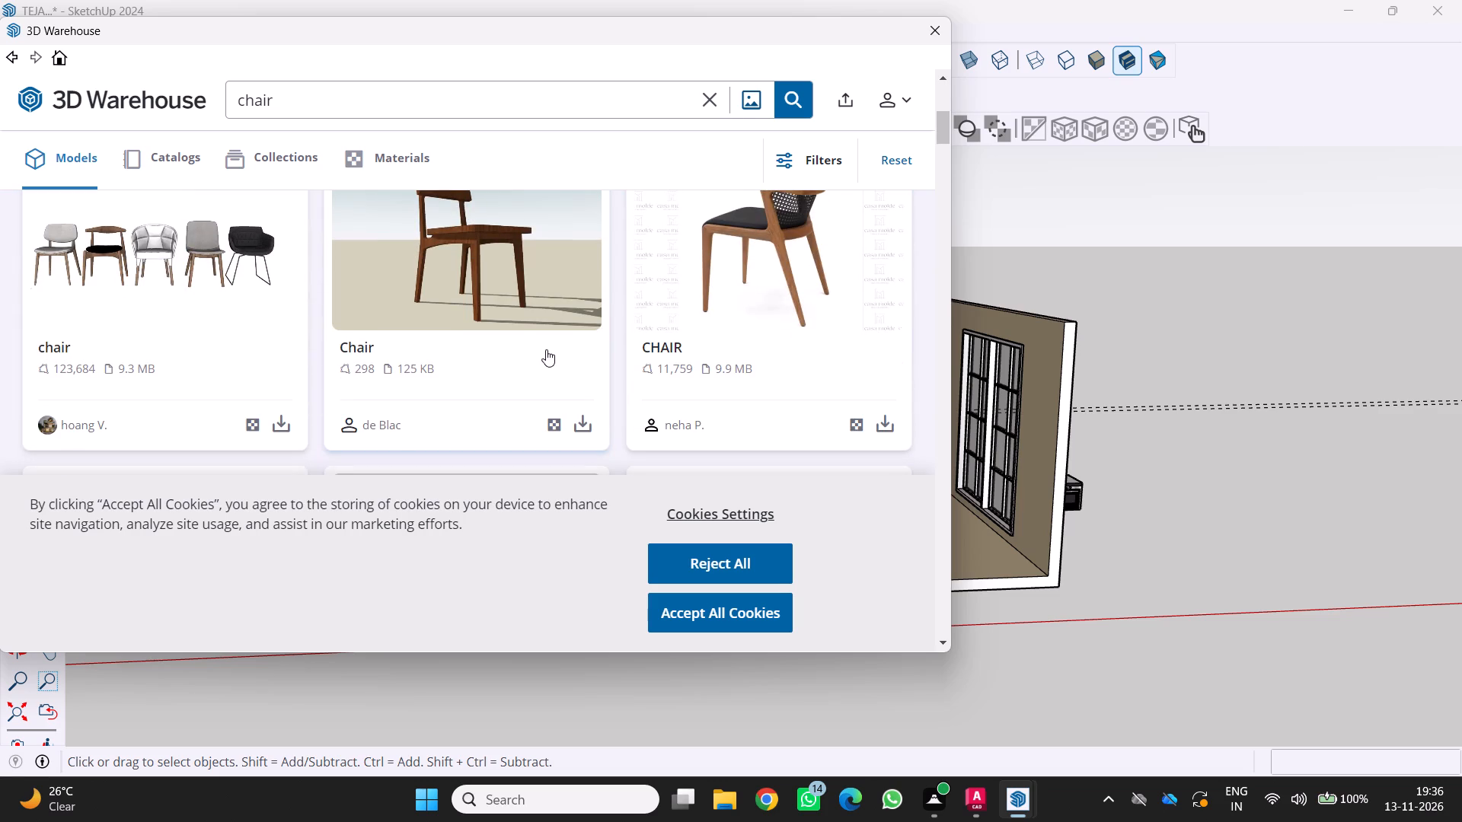
scroll(547, 349, down, 11)
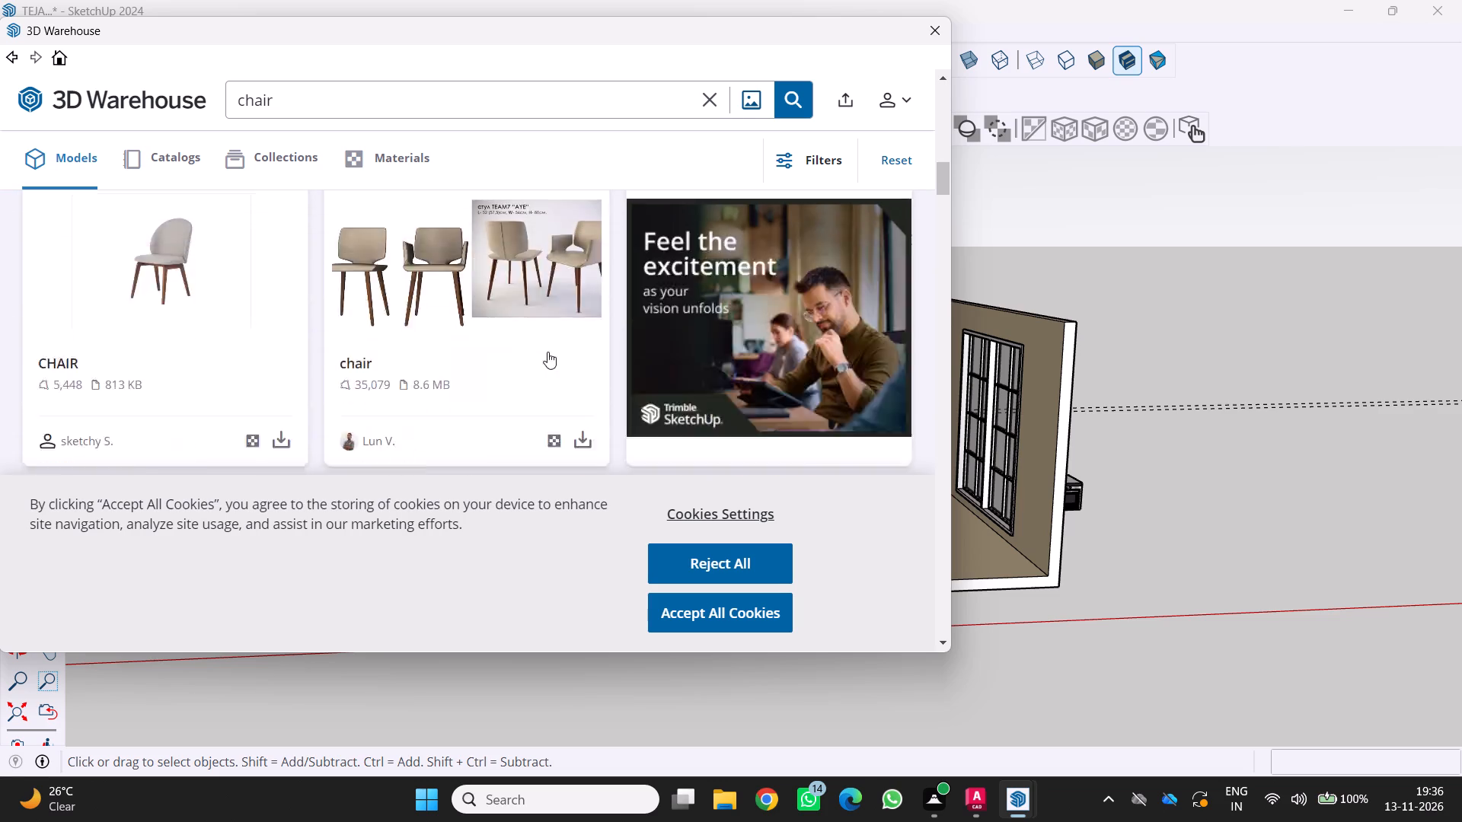
scroll(548, 352, down, 9)
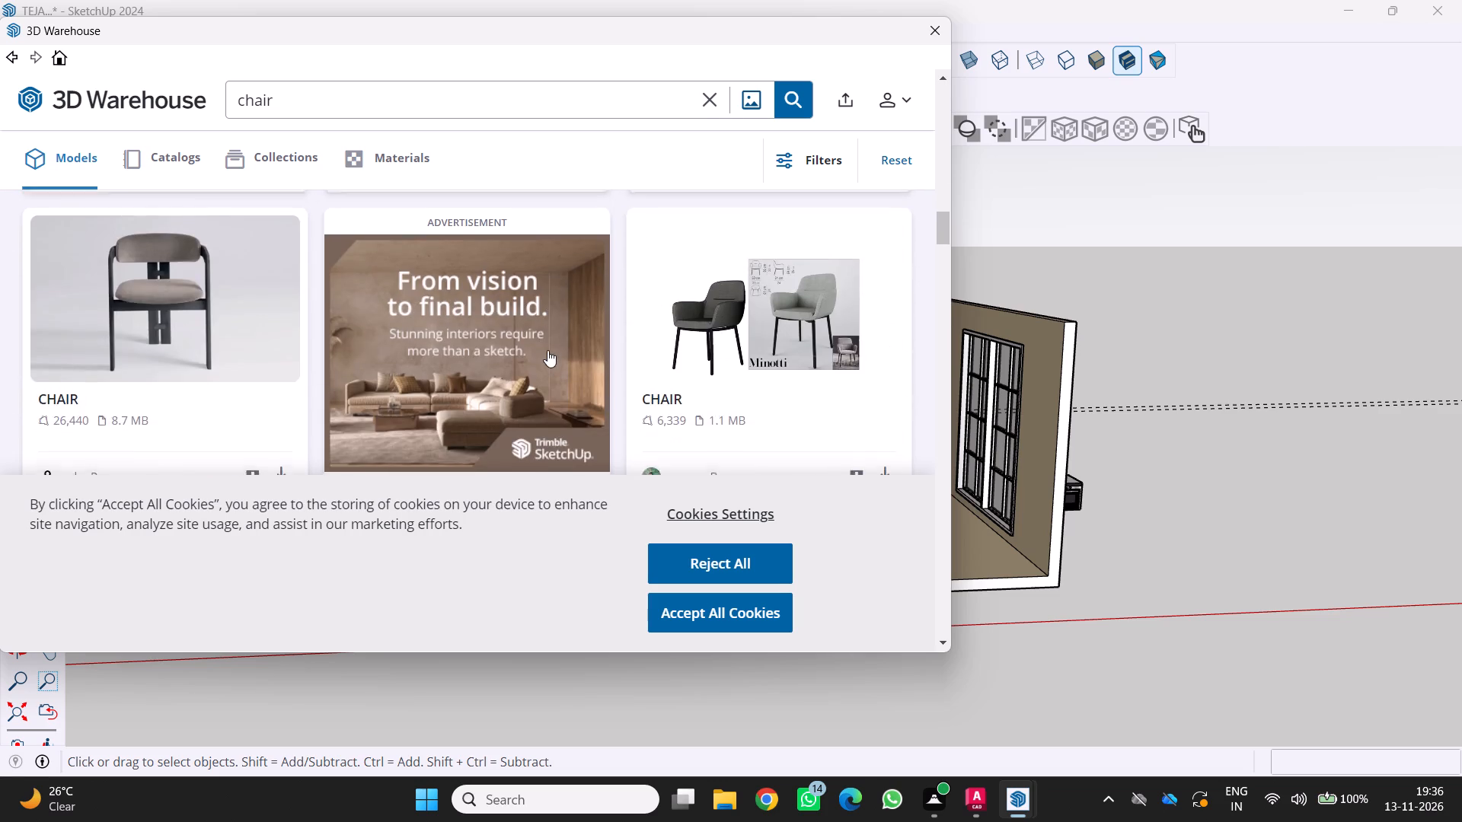
scroll(547, 350, down, 13)
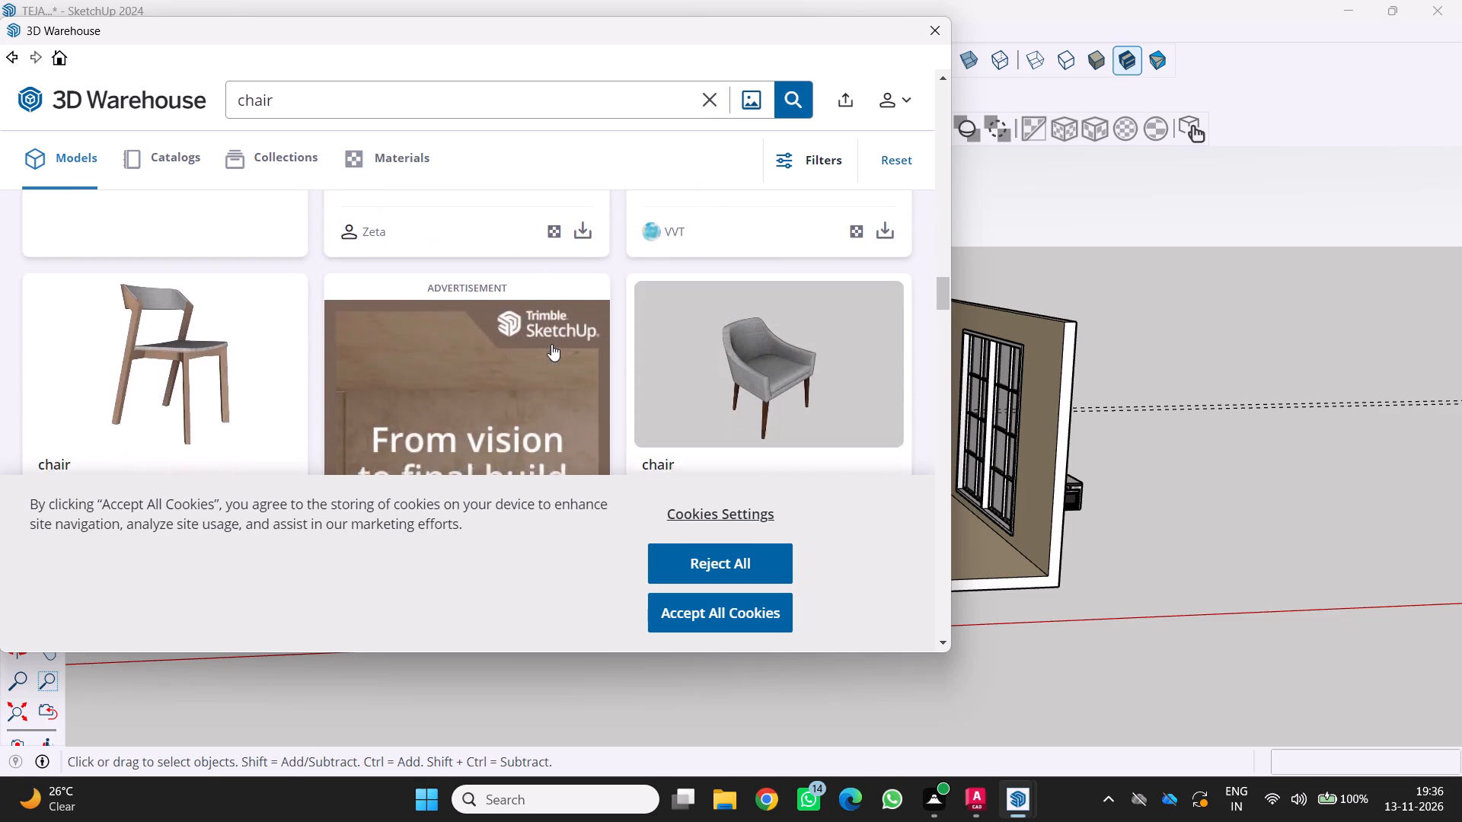
scroll(551, 344, down, 1)
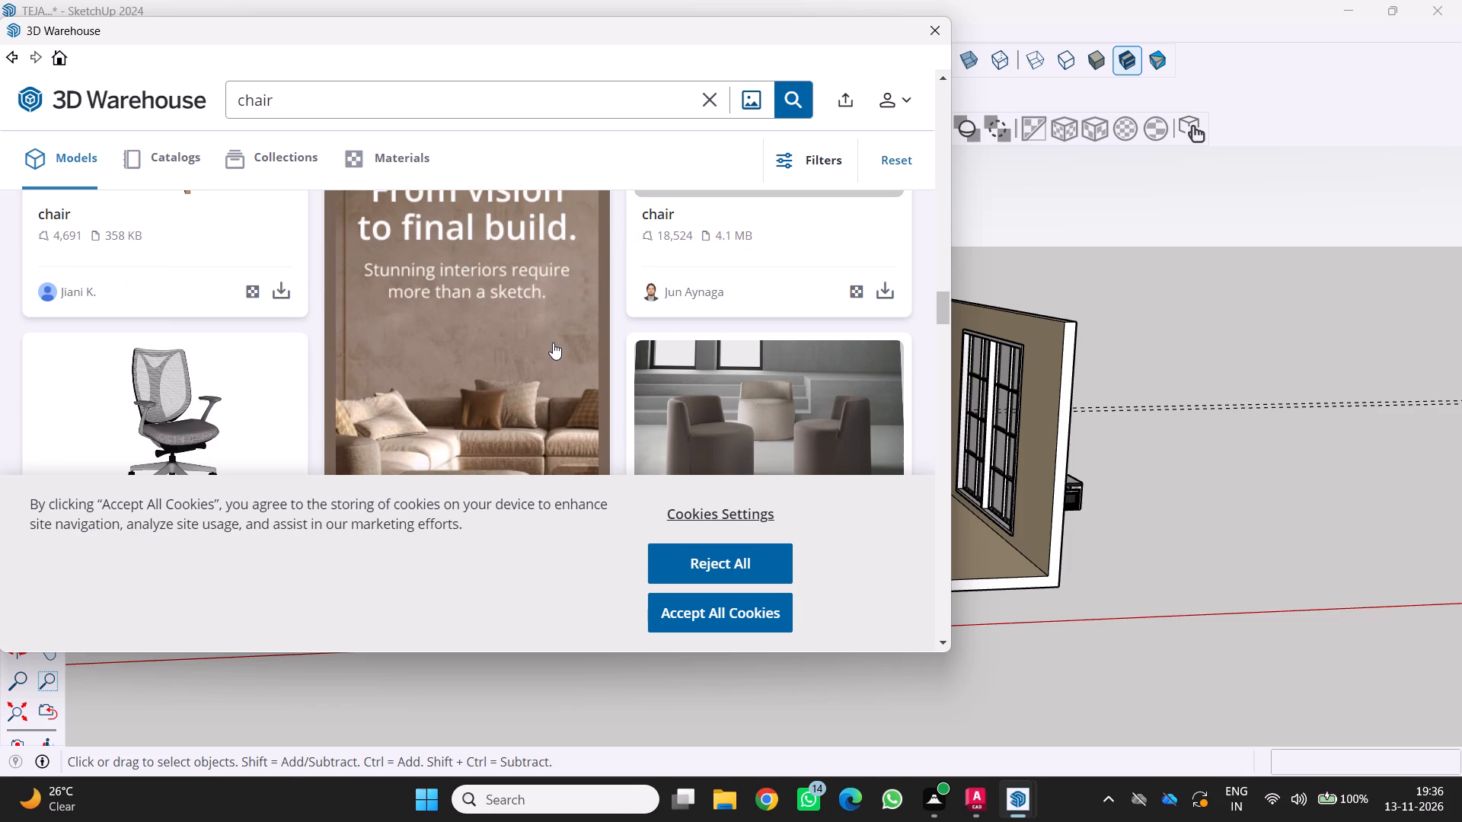
scroll(554, 354, down, 6)
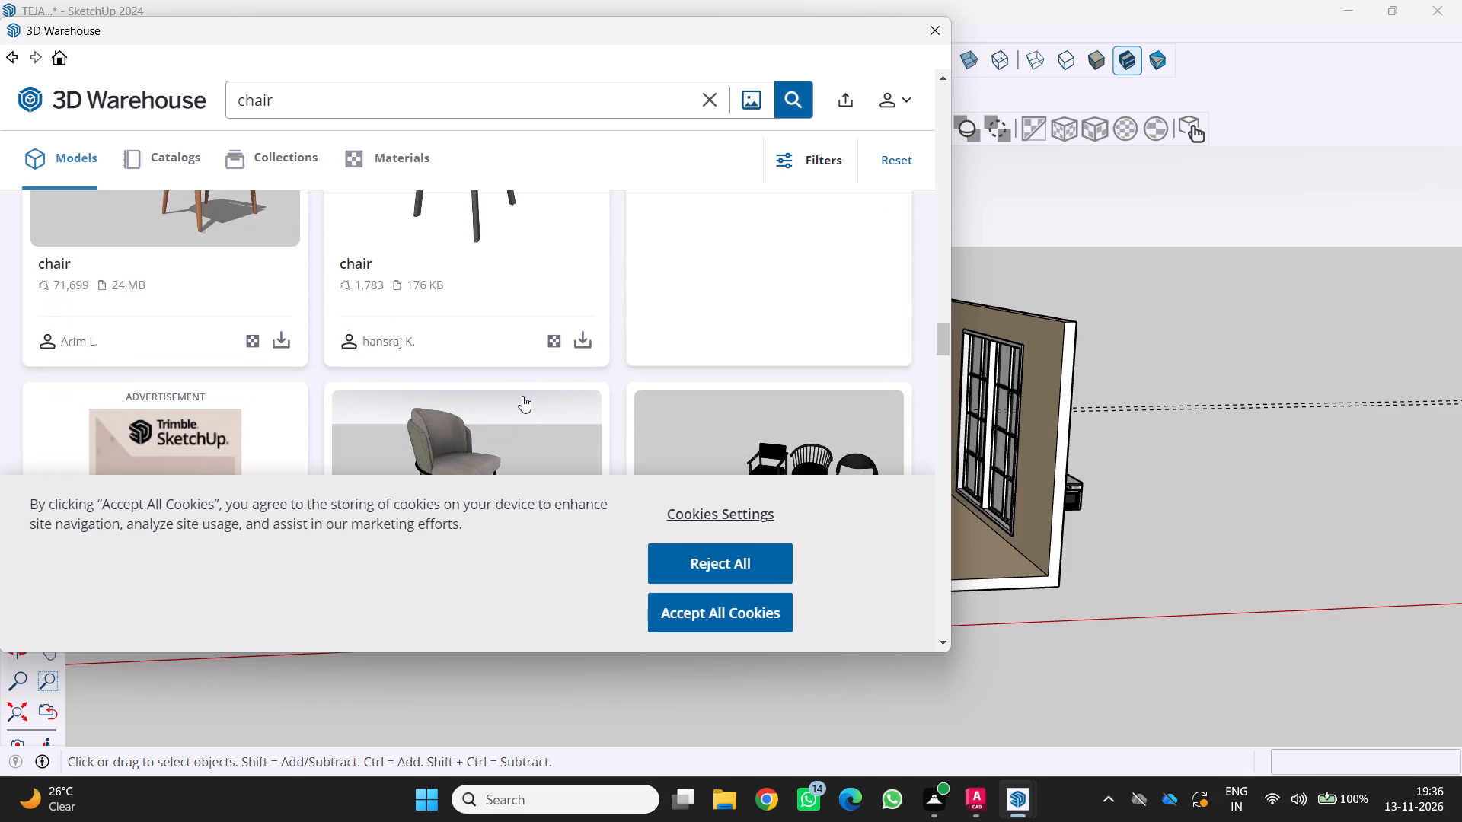
scroll(522, 396, down, 5)
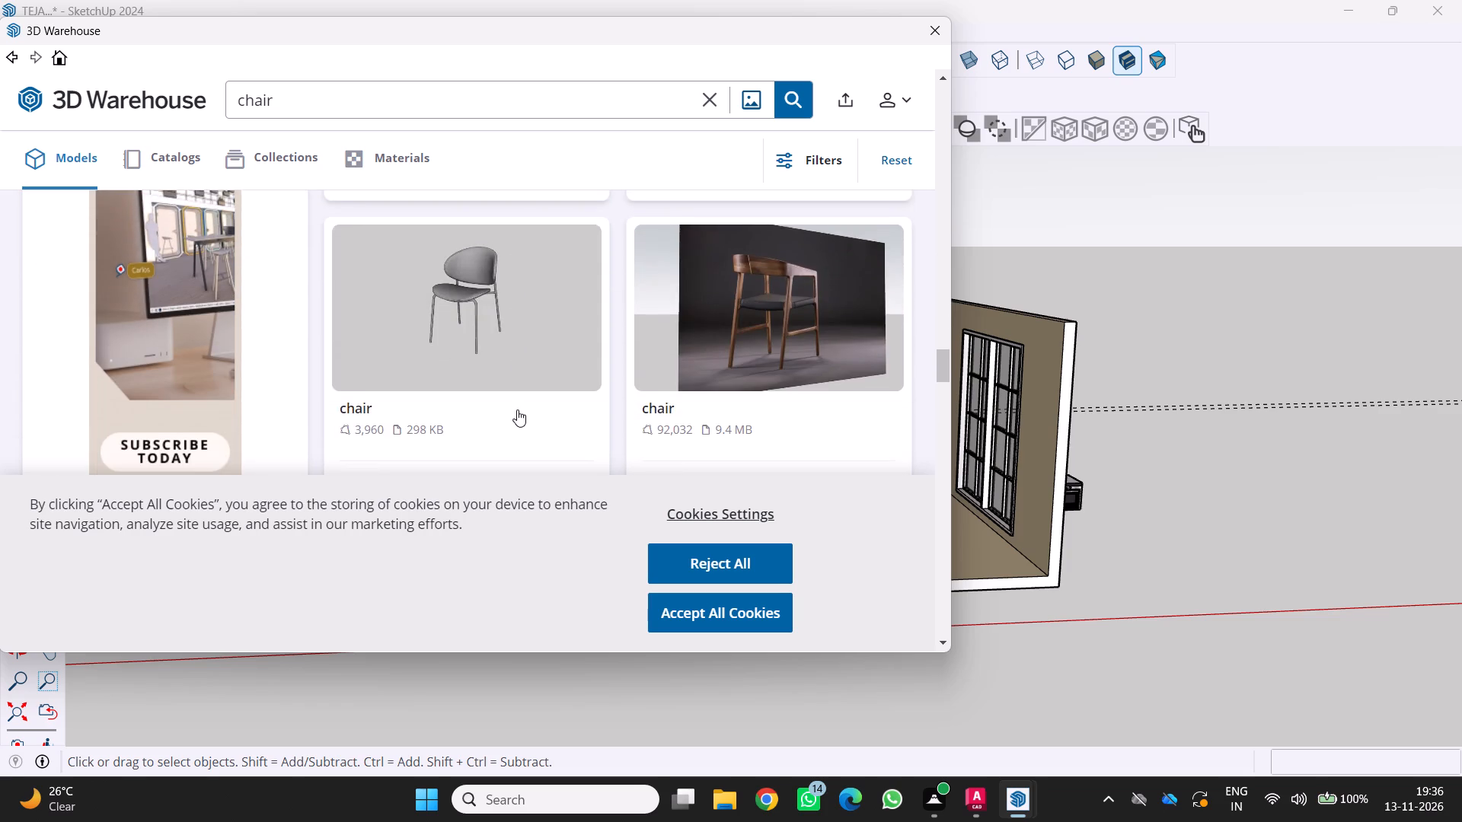
scroll(517, 411, down, 8)
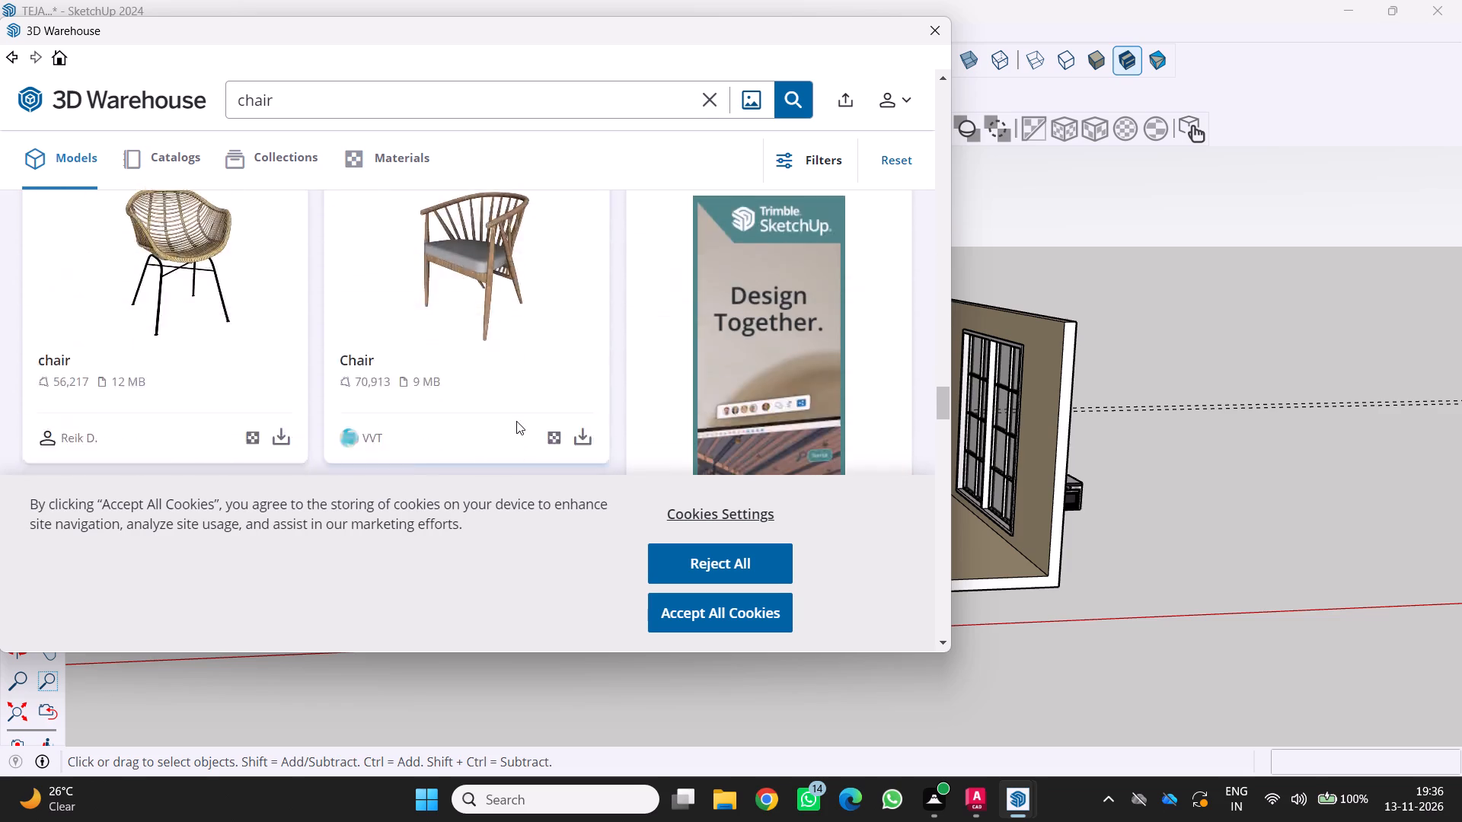
scroll(516, 422, down, 7)
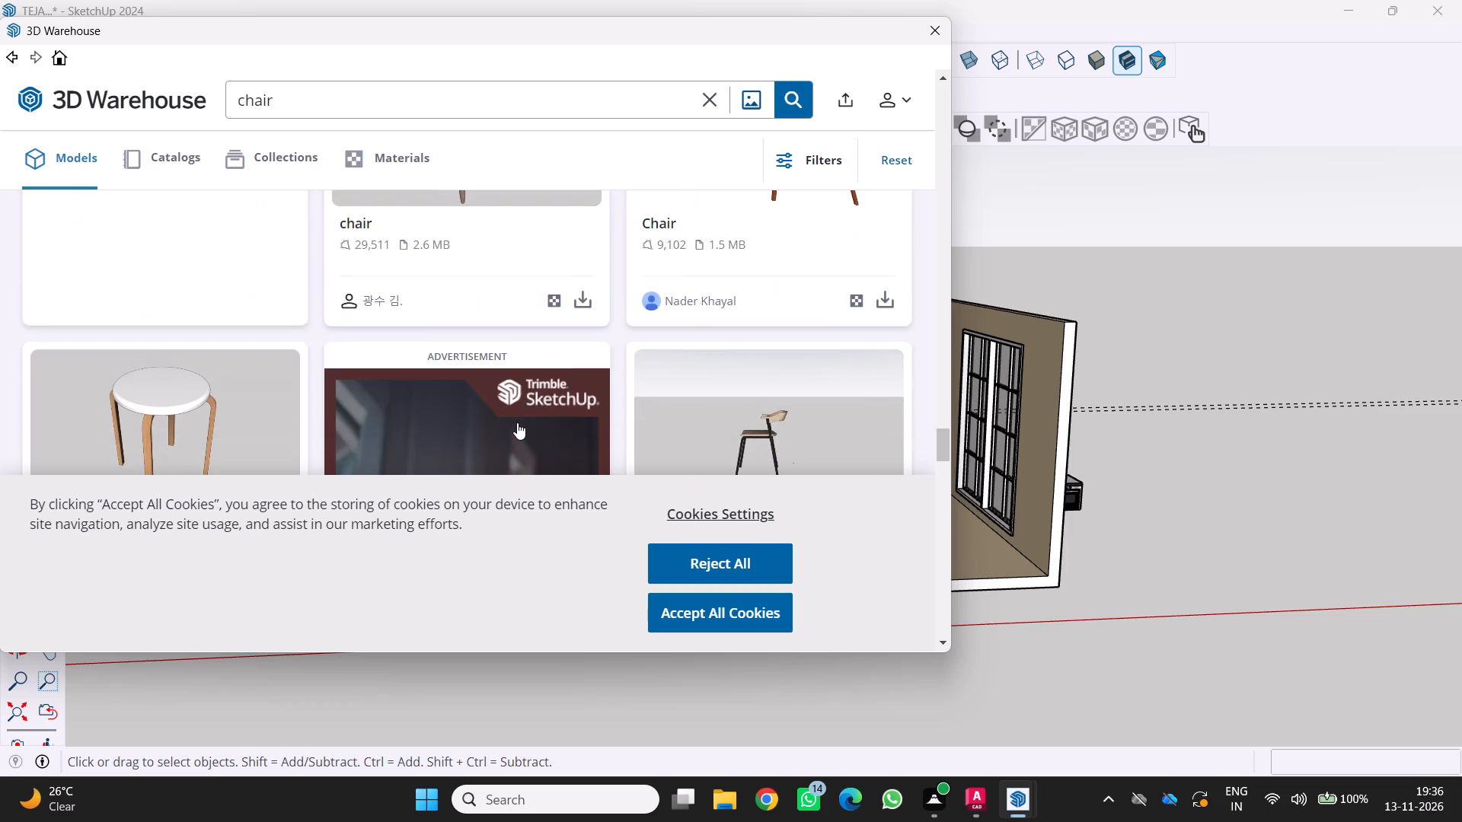
scroll(517, 422, down, 4)
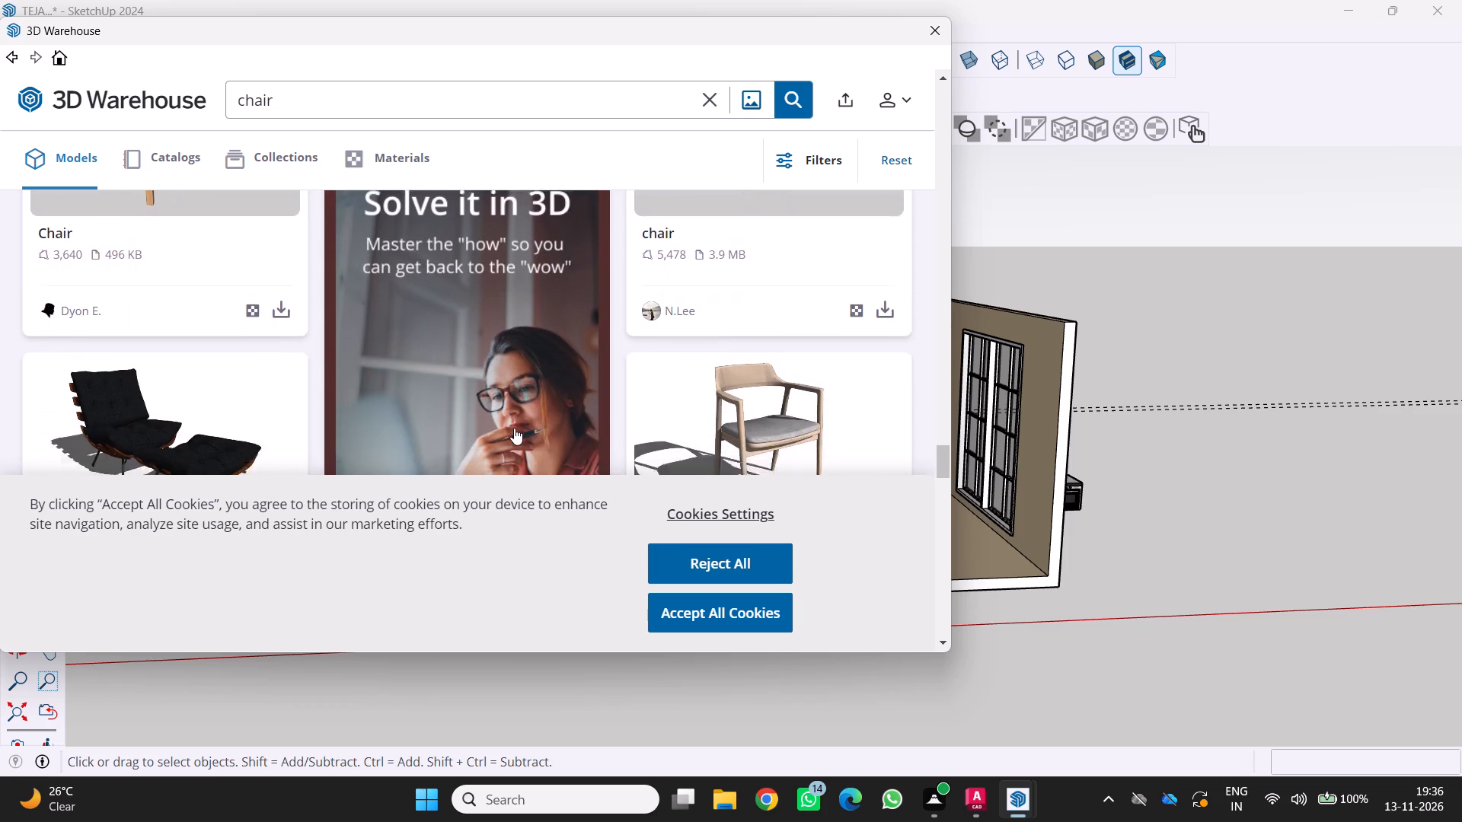
scroll(514, 428, down, 8)
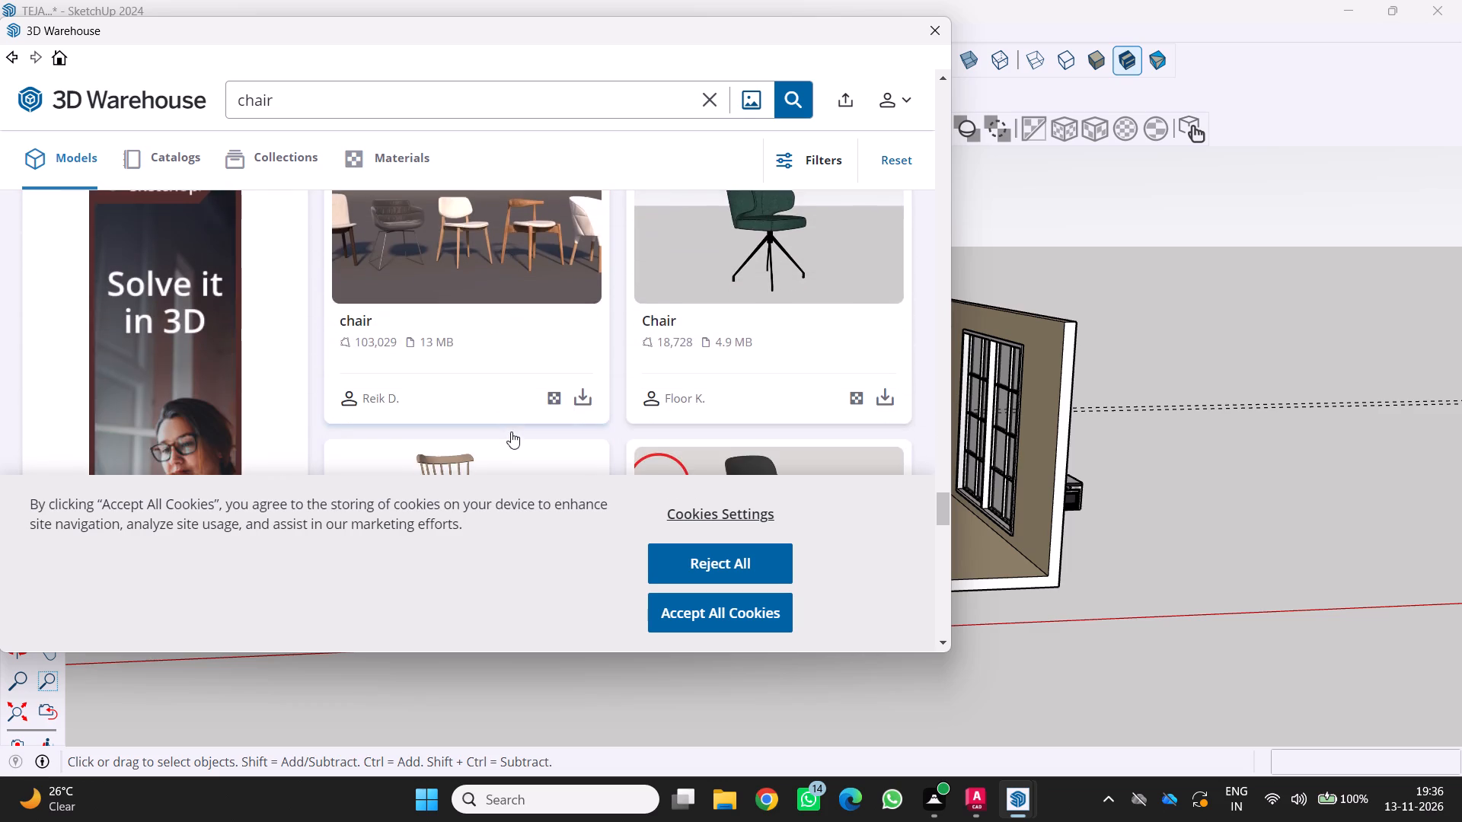
scroll(511, 432, down, 10)
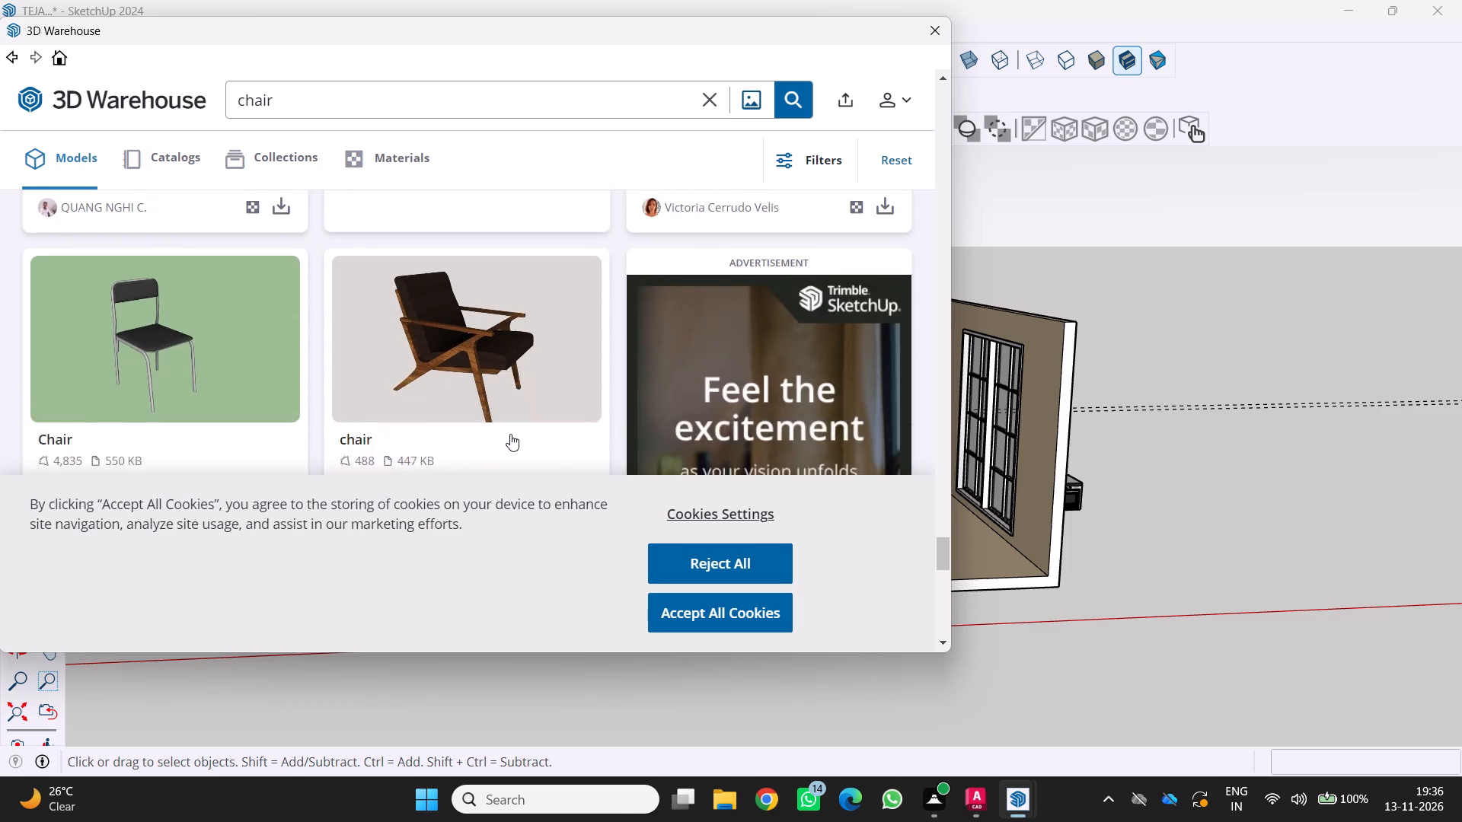
scroll(510, 434, down, 8)
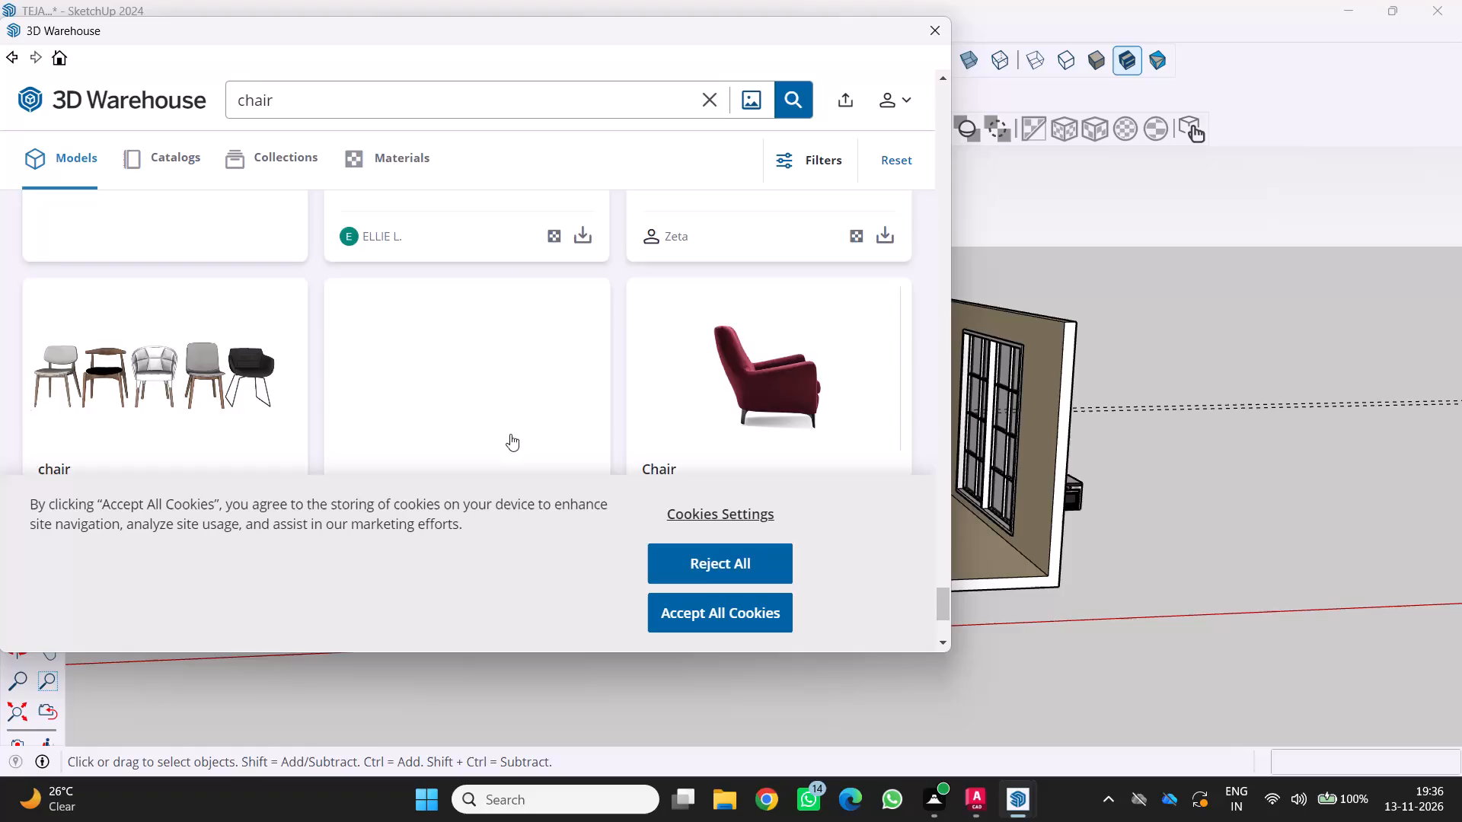
scroll(510, 434, down, 6)
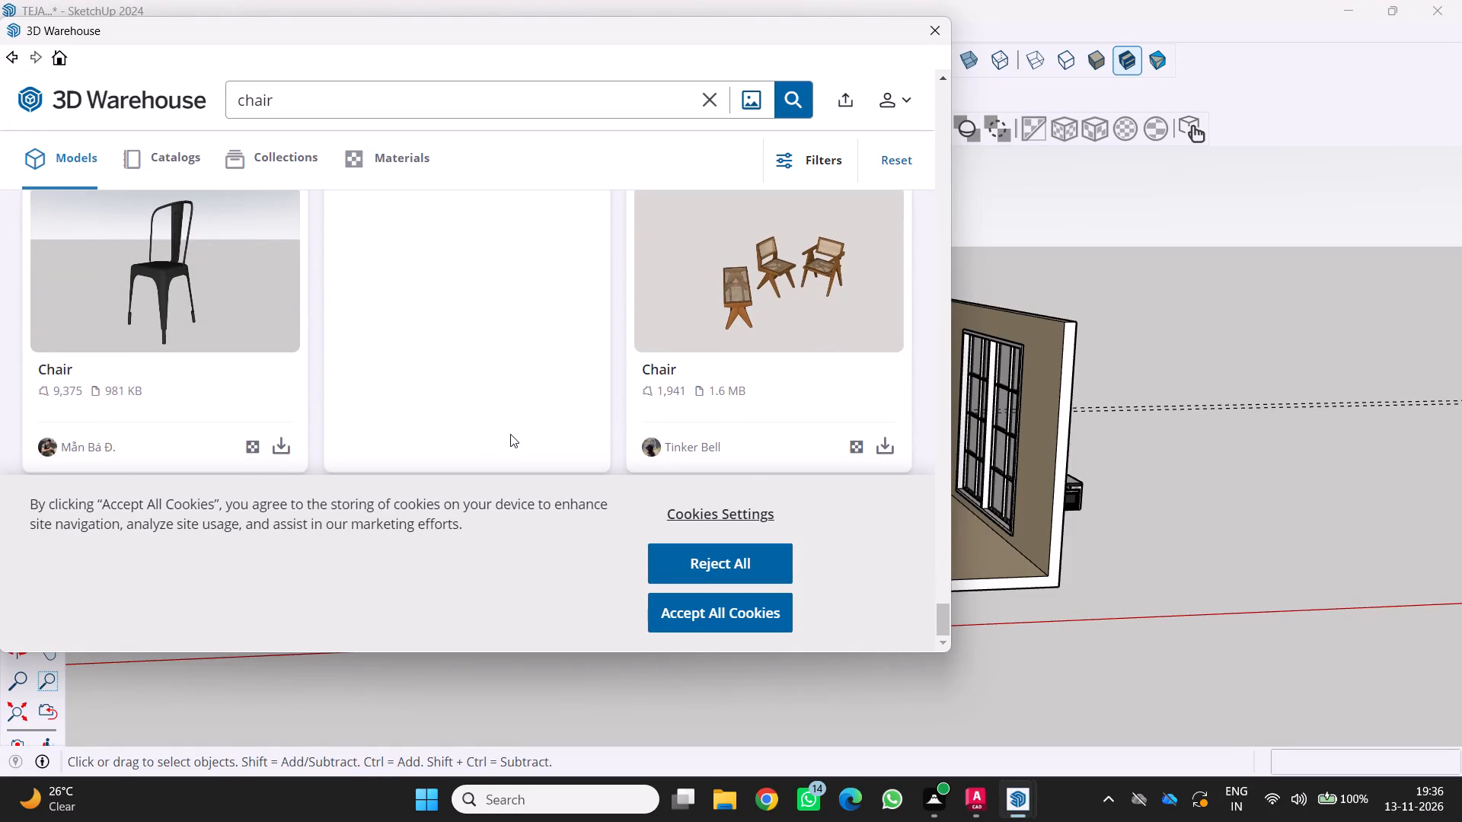
scroll(510, 434, down, 9)
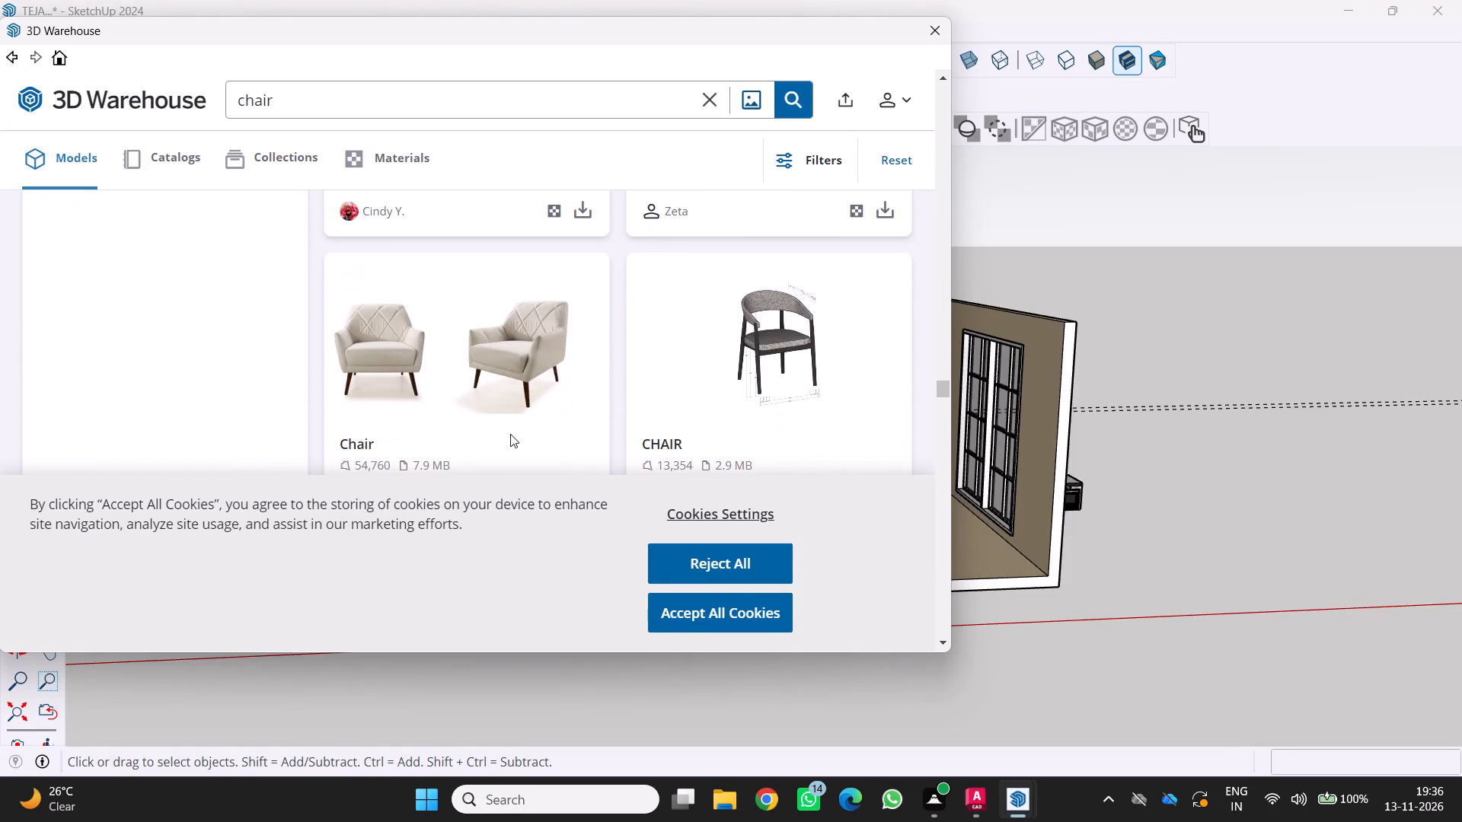
scroll(510, 434, down, 8)
scroll(574, 352, down, 2)
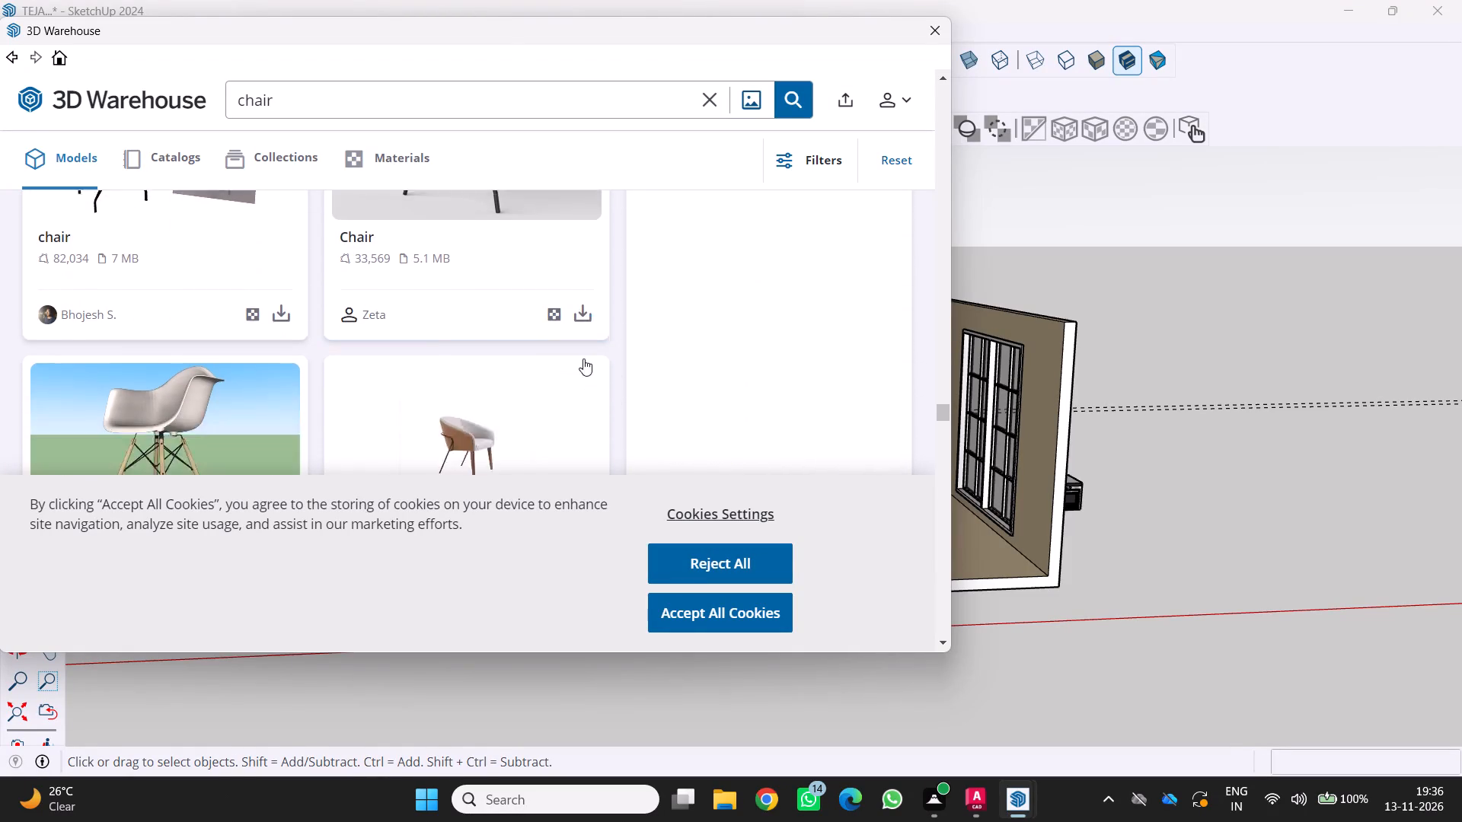
scroll(590, 358, down, 8)
scroll(591, 362, up, 3)
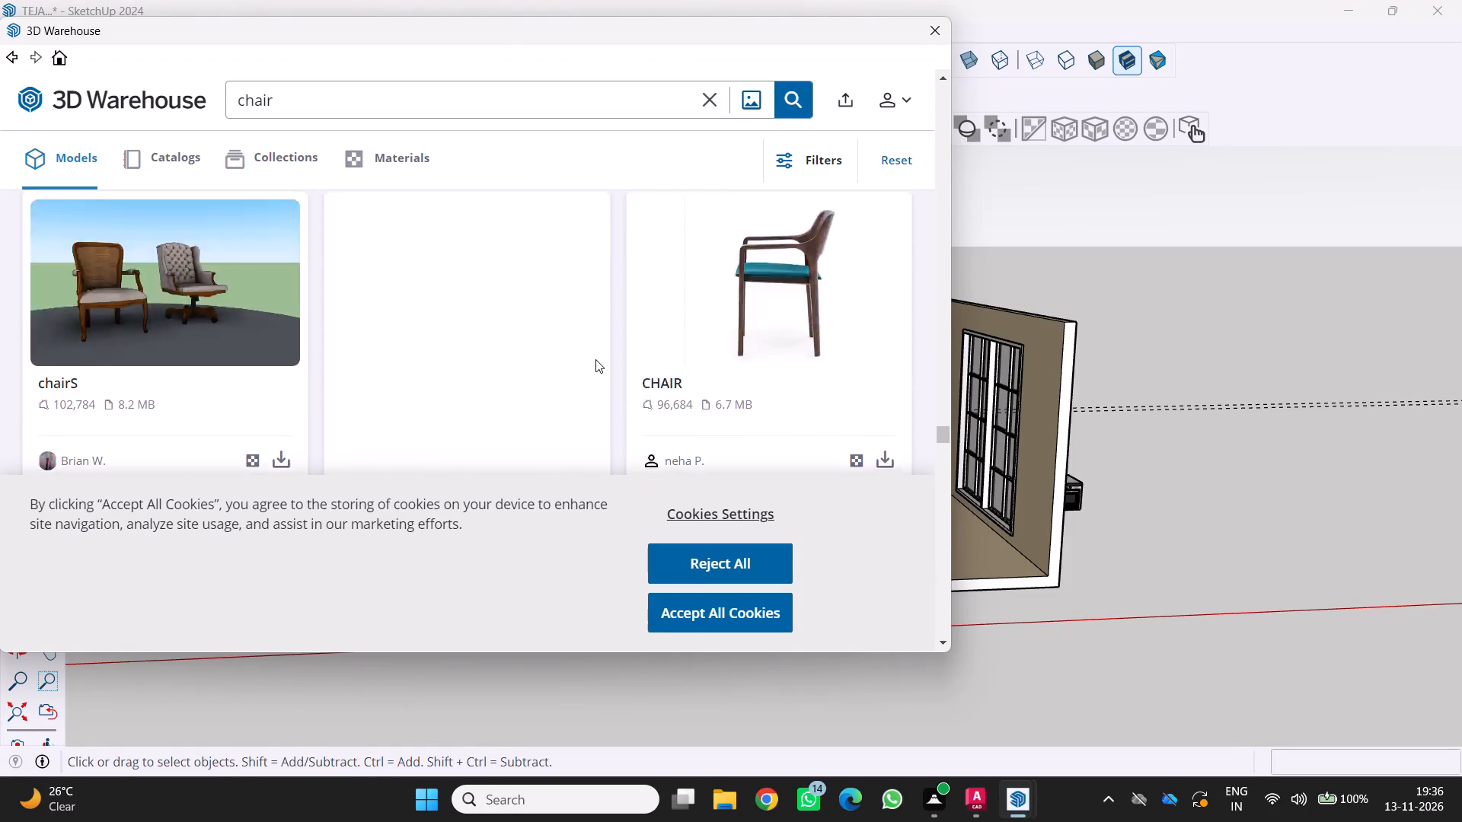
scroll(595, 359, up, 18)
scroll(579, 345, up, 10)
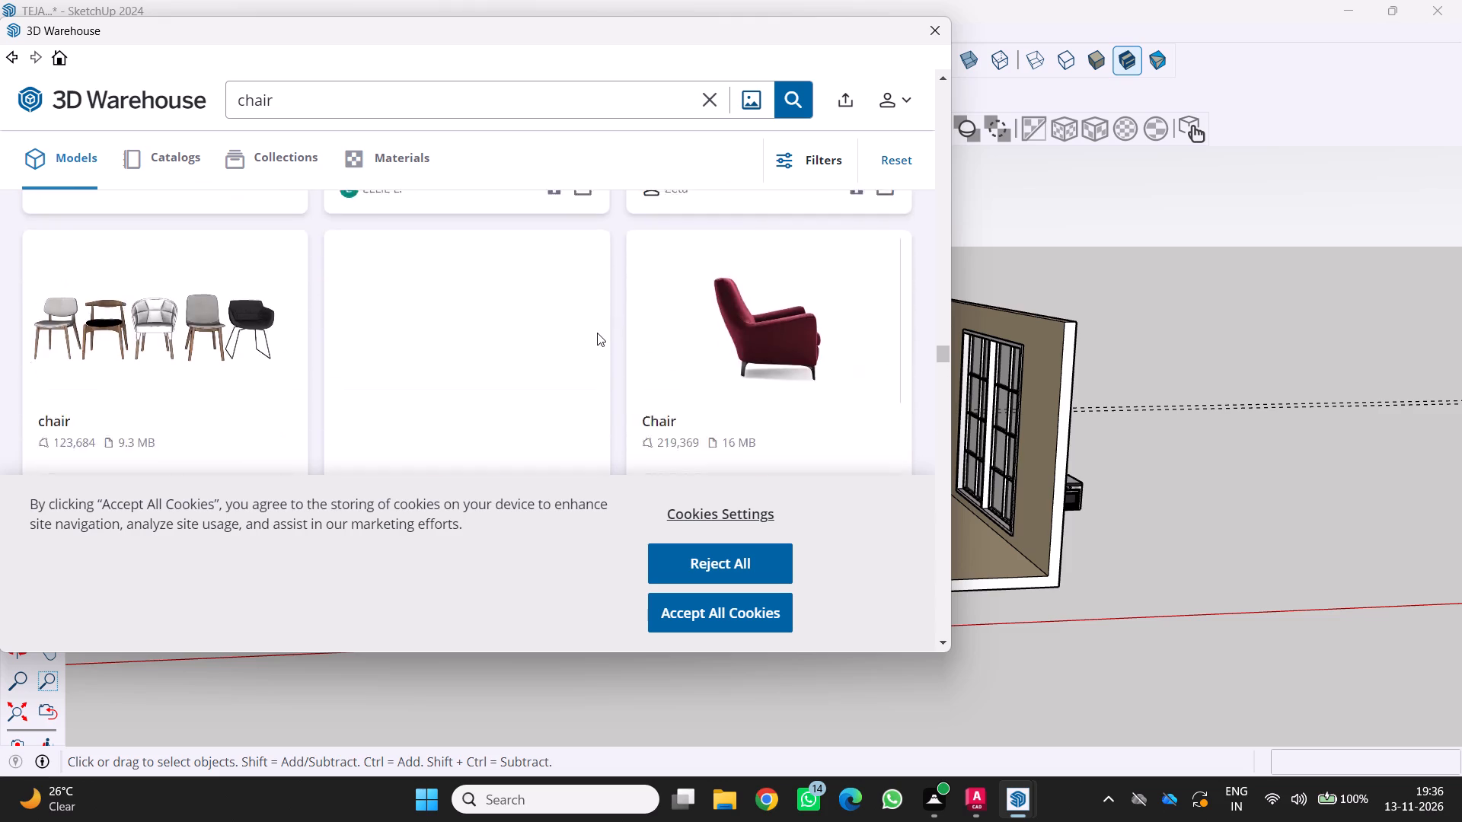
scroll(627, 321, up, 18)
scroll(614, 302, up, 3)
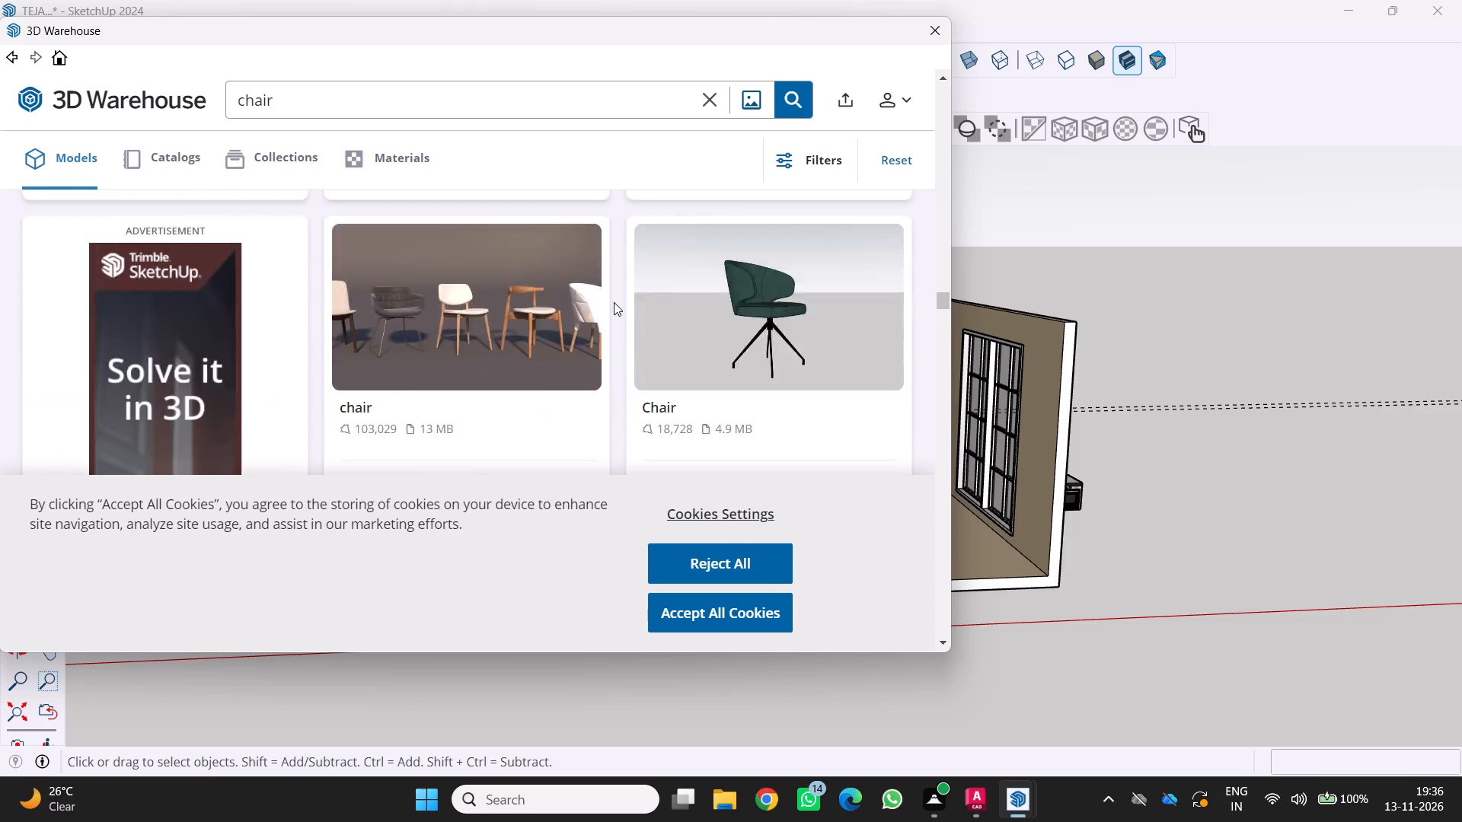
scroll(614, 302, up, 18)
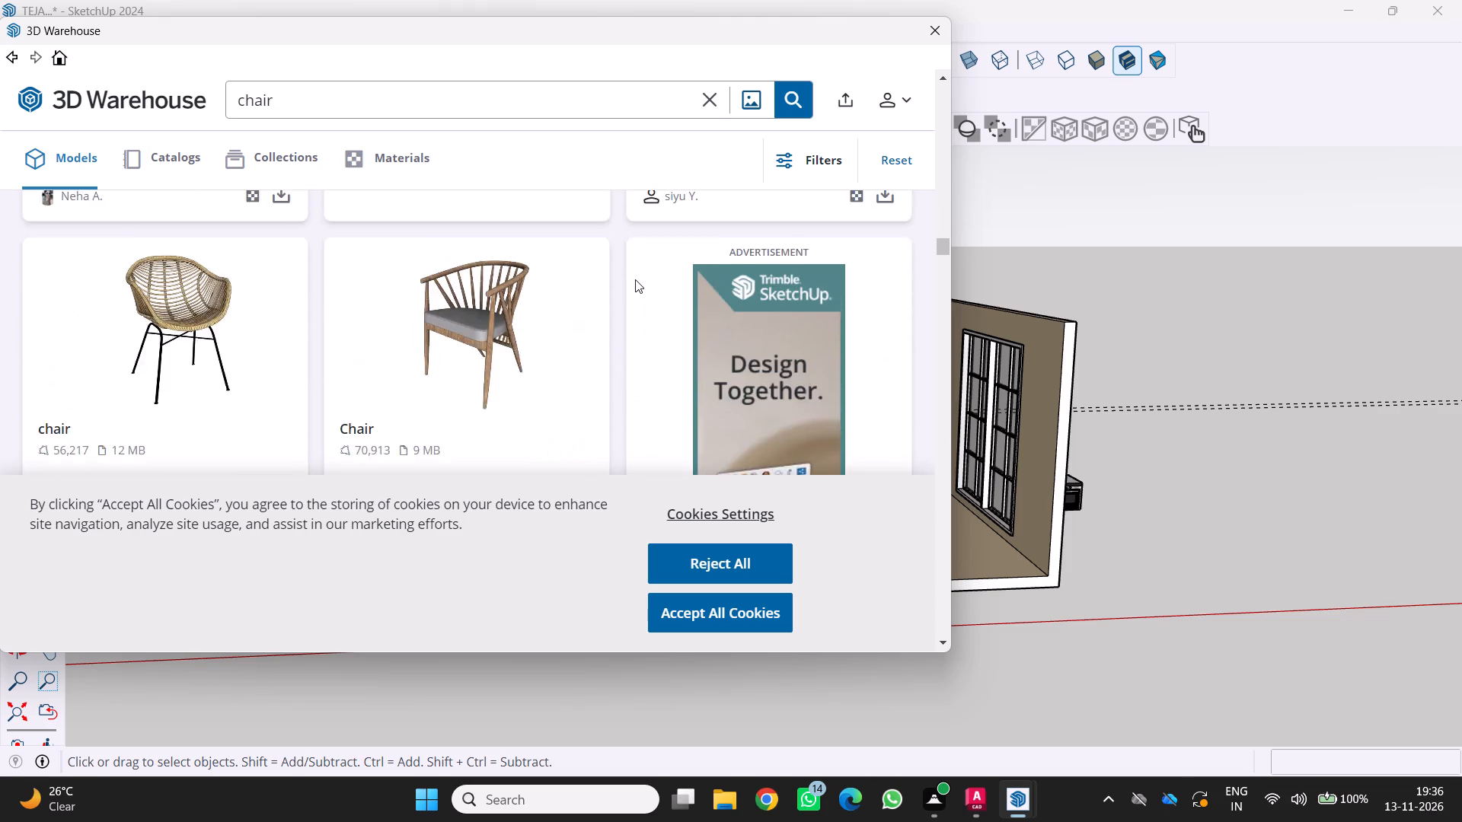
scroll(631, 278, up, 9)
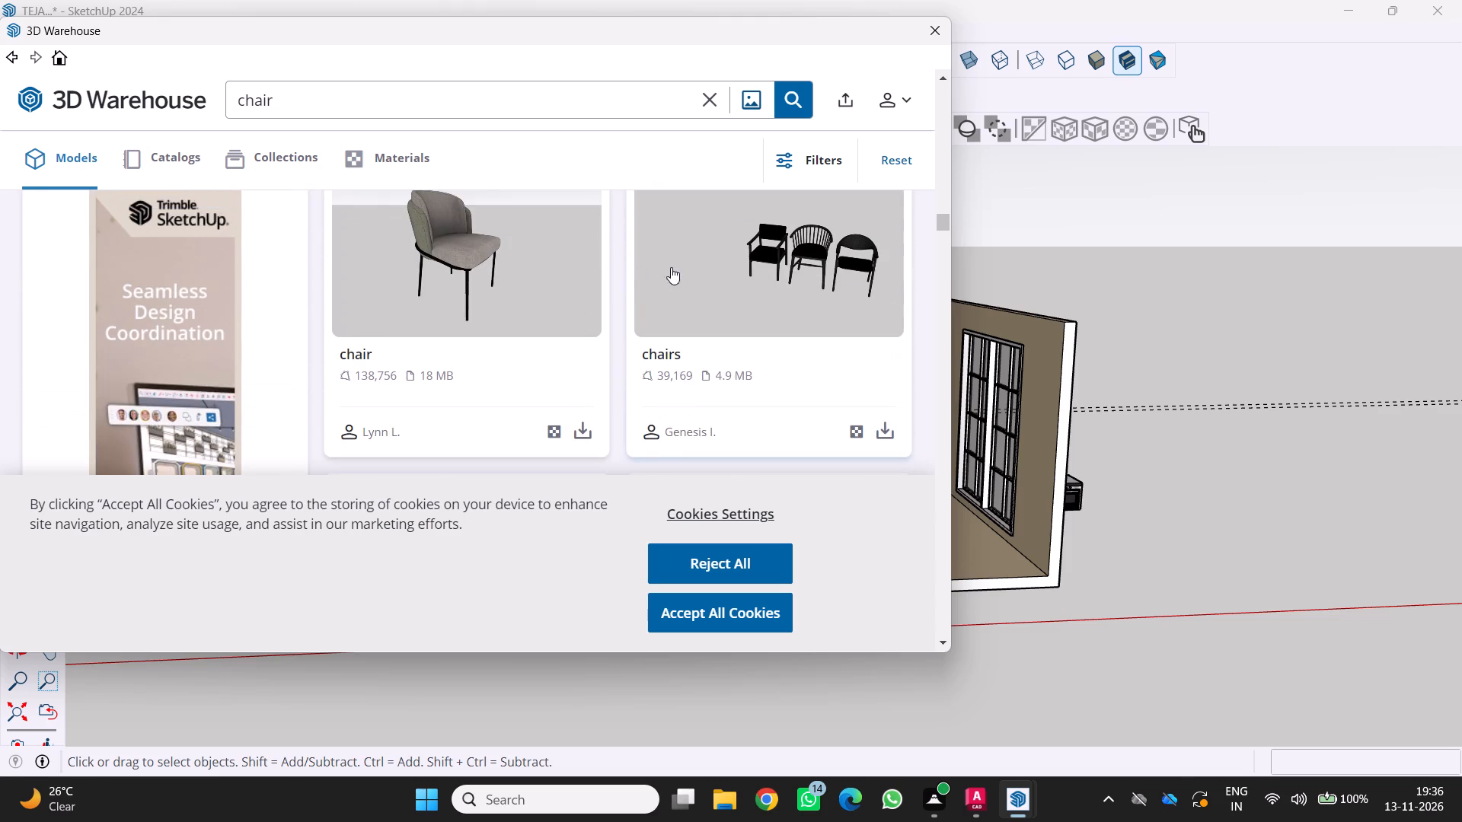
scroll(655, 280, up, 5)
scroll(521, 338, up, 6)
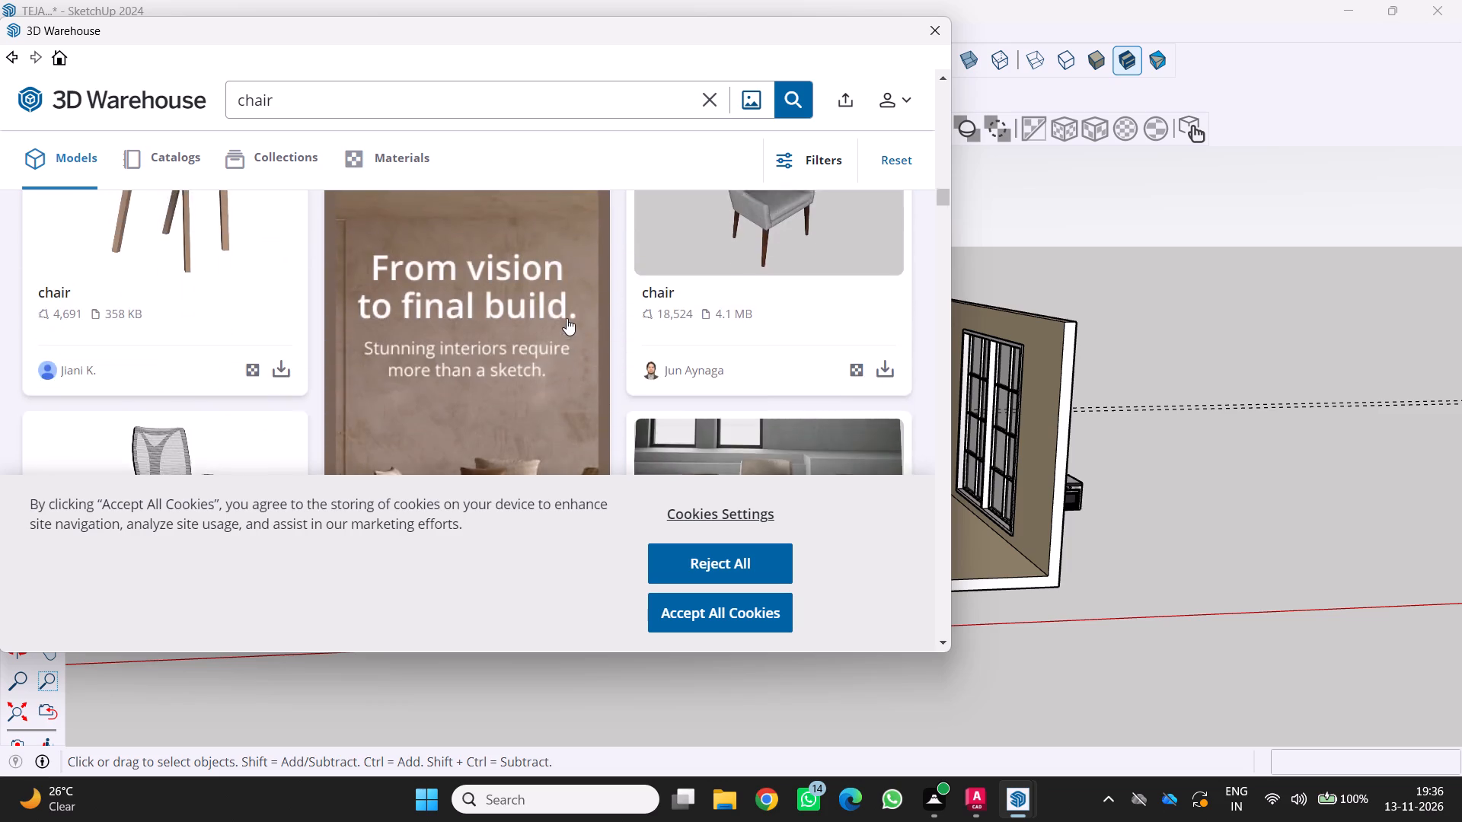
scroll(567, 318, up, 3)
scroll(646, 318, up, 6)
scroll(528, 317, up, 2)
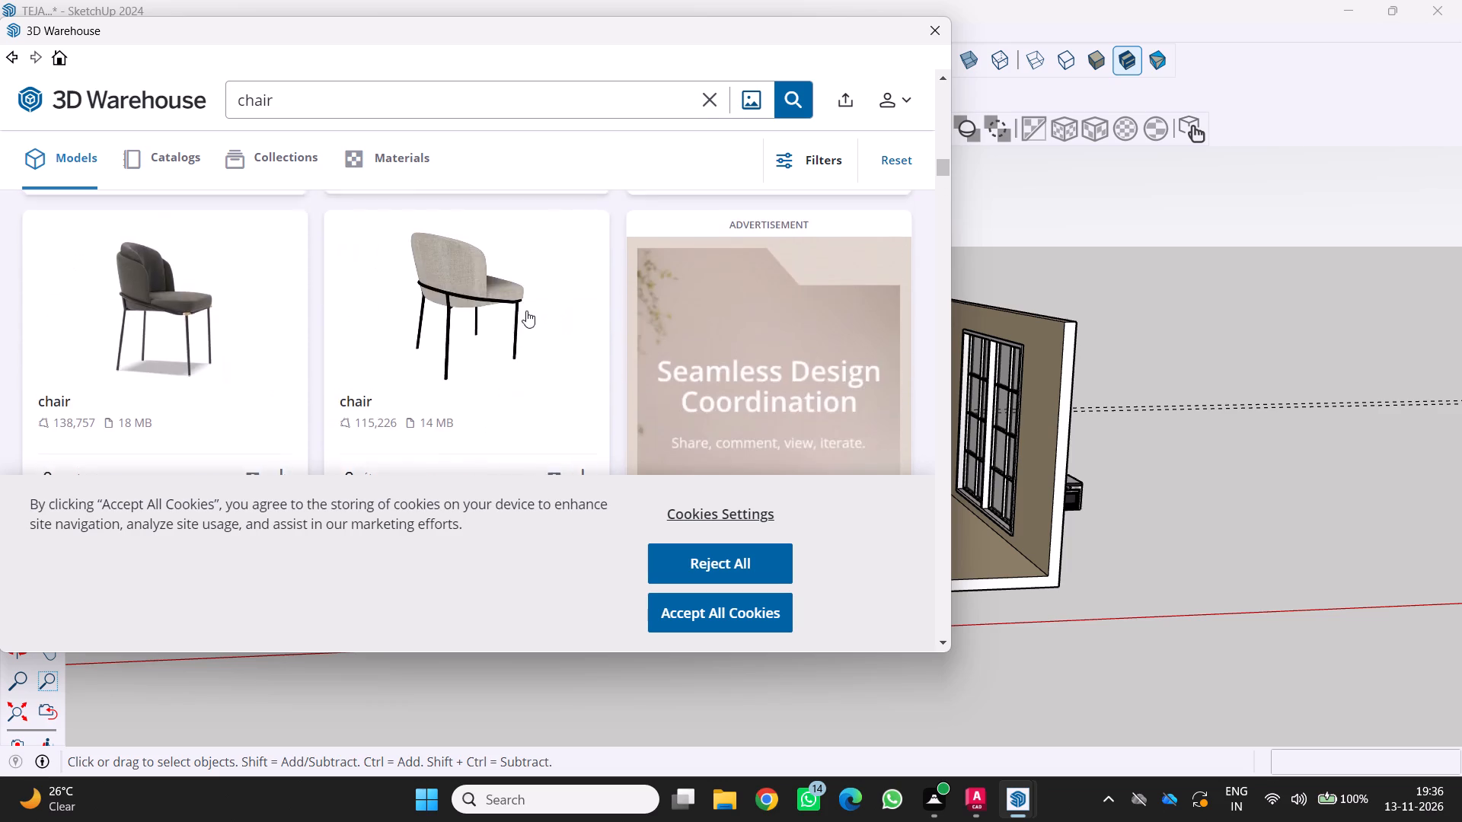
scroll(526, 311, up, 2)
scroll(624, 333, up, 4)
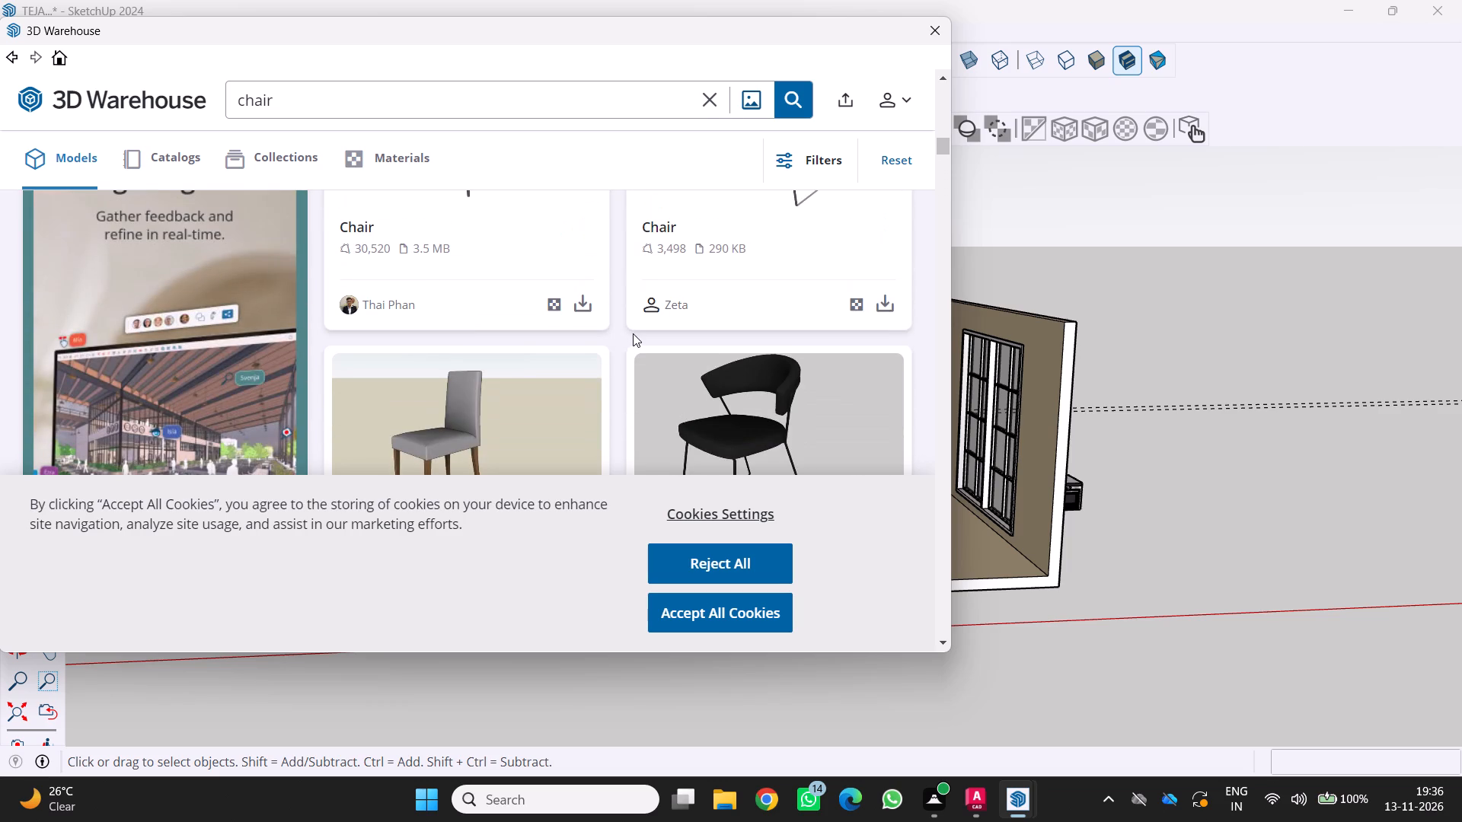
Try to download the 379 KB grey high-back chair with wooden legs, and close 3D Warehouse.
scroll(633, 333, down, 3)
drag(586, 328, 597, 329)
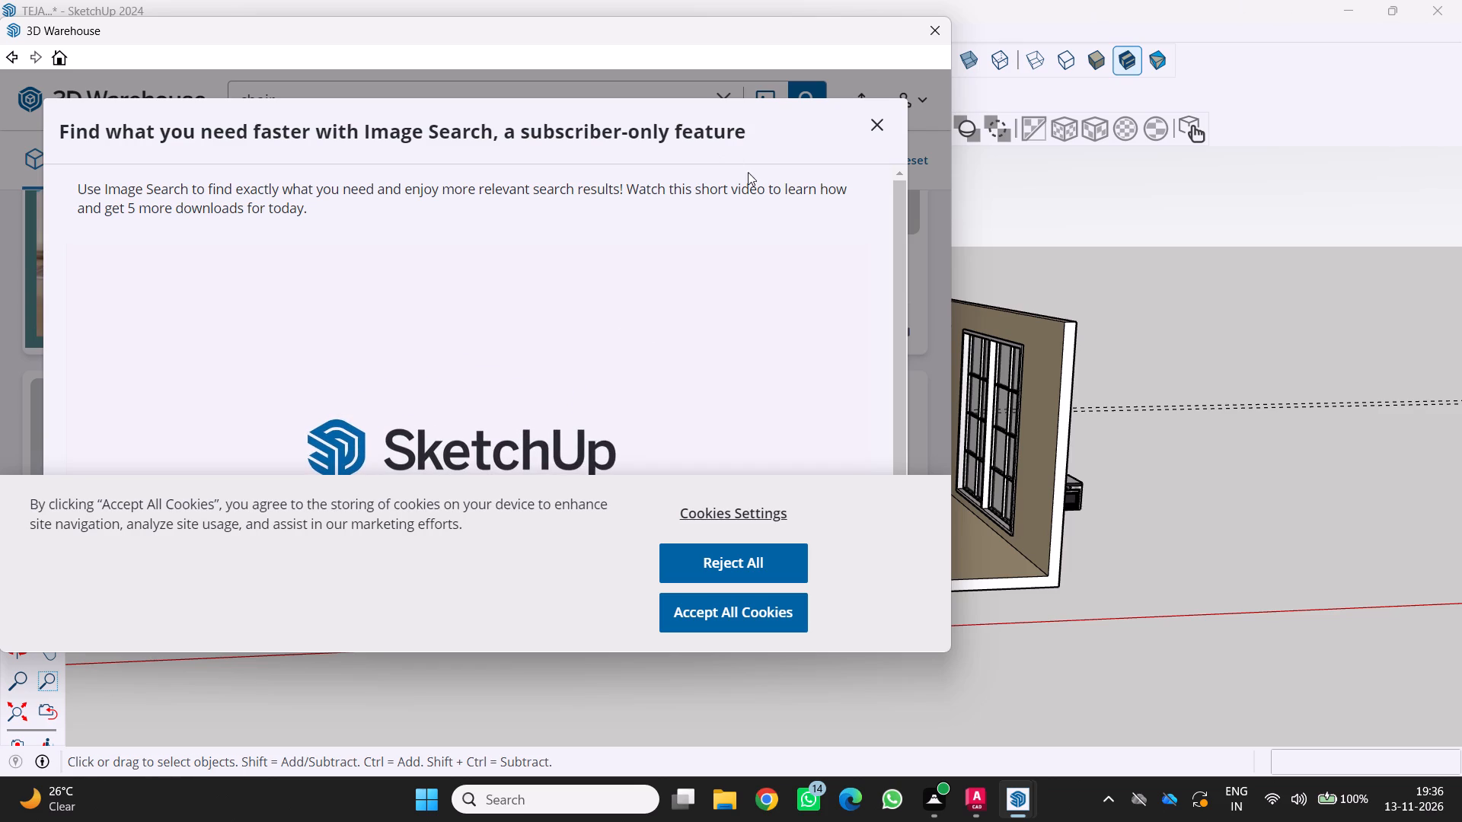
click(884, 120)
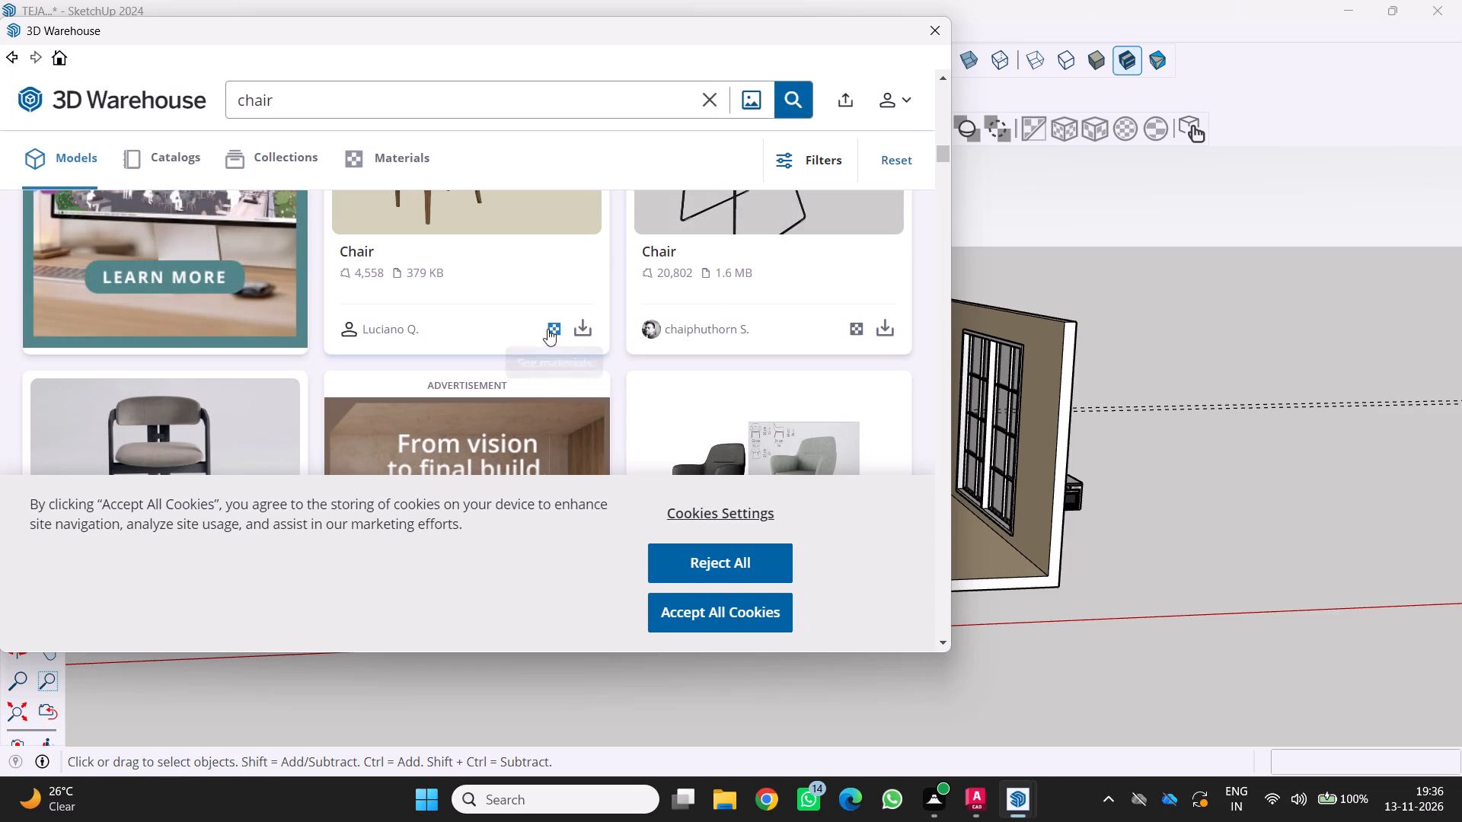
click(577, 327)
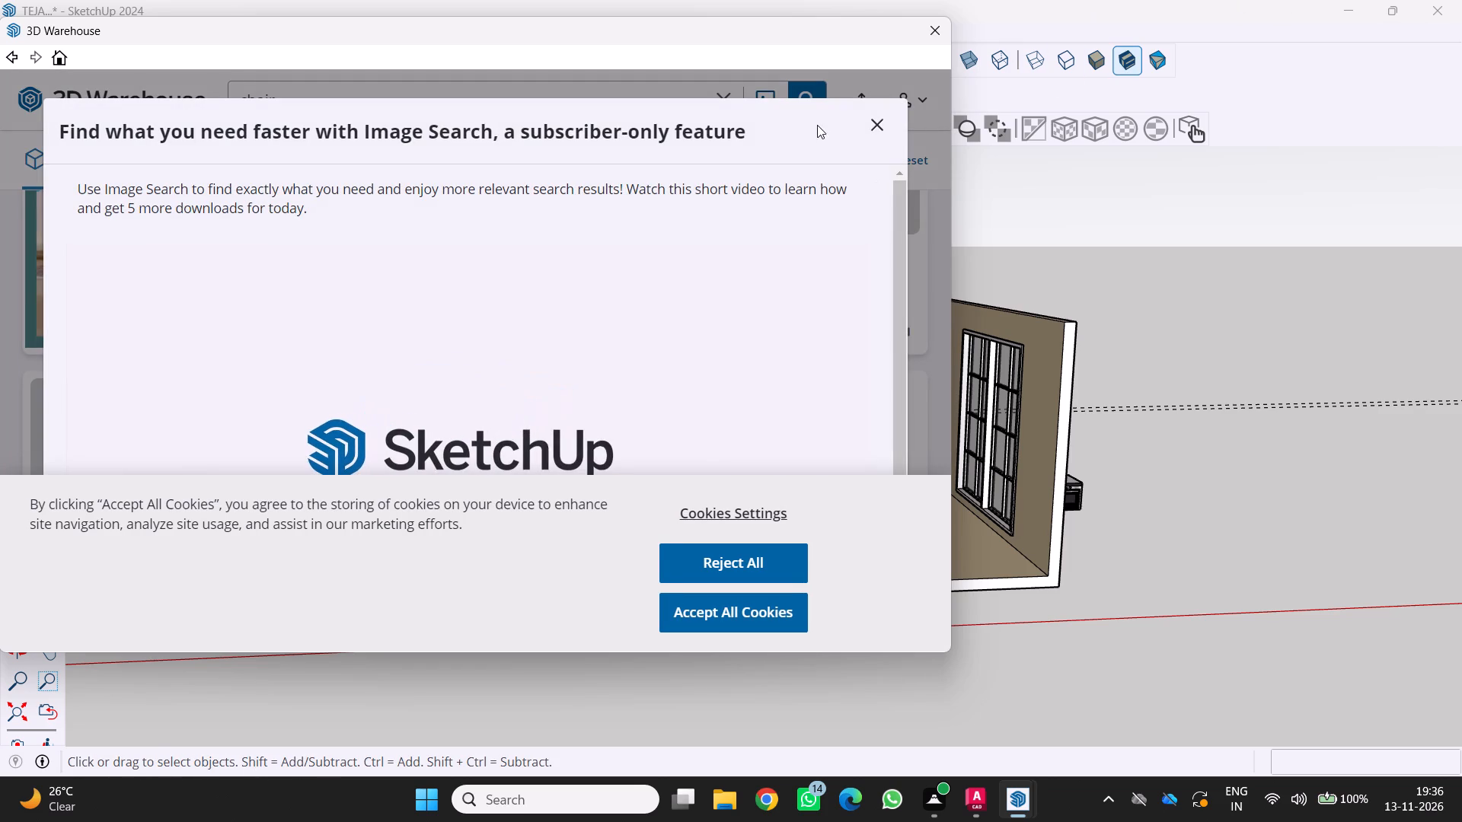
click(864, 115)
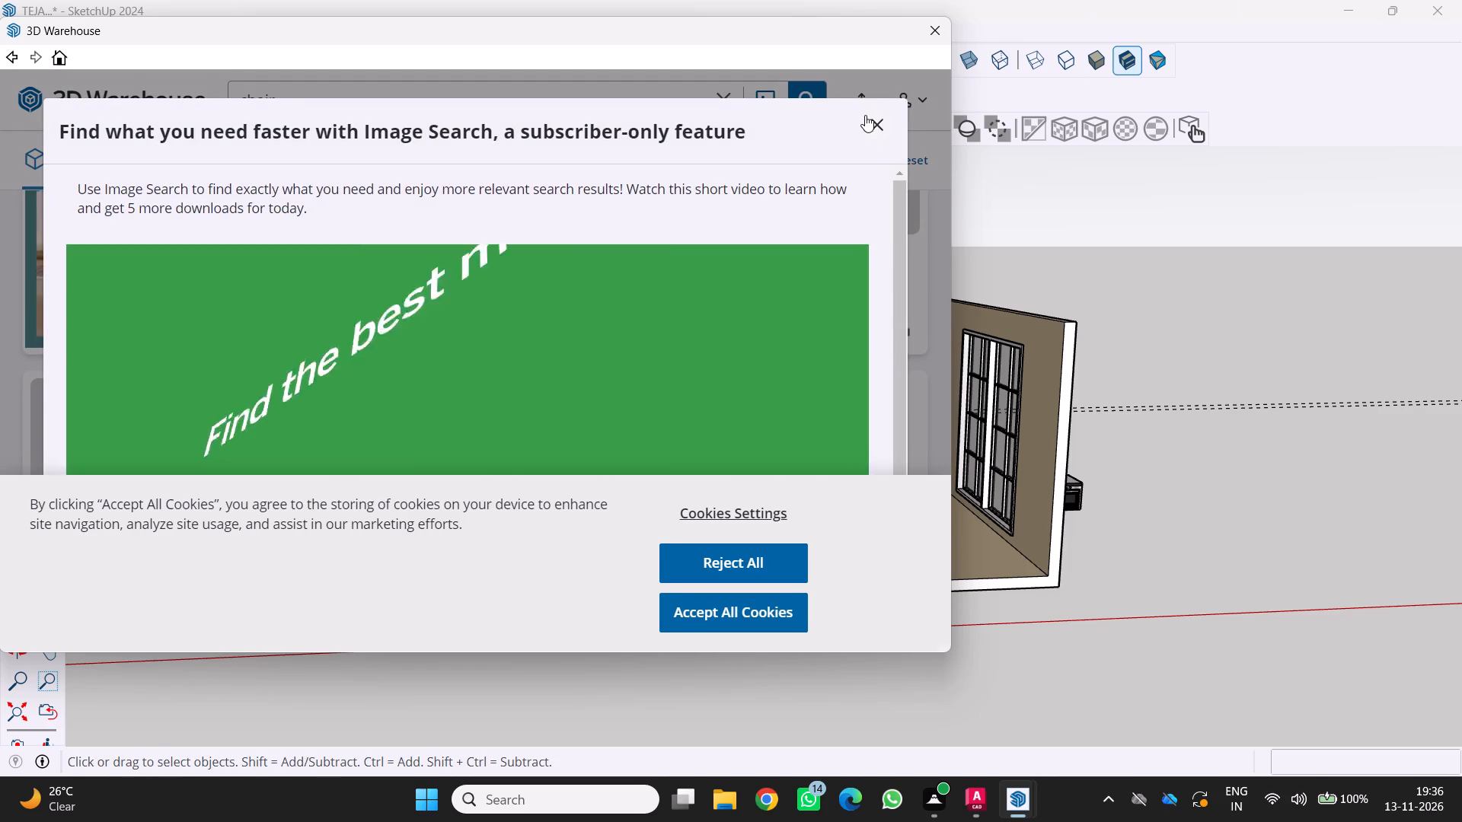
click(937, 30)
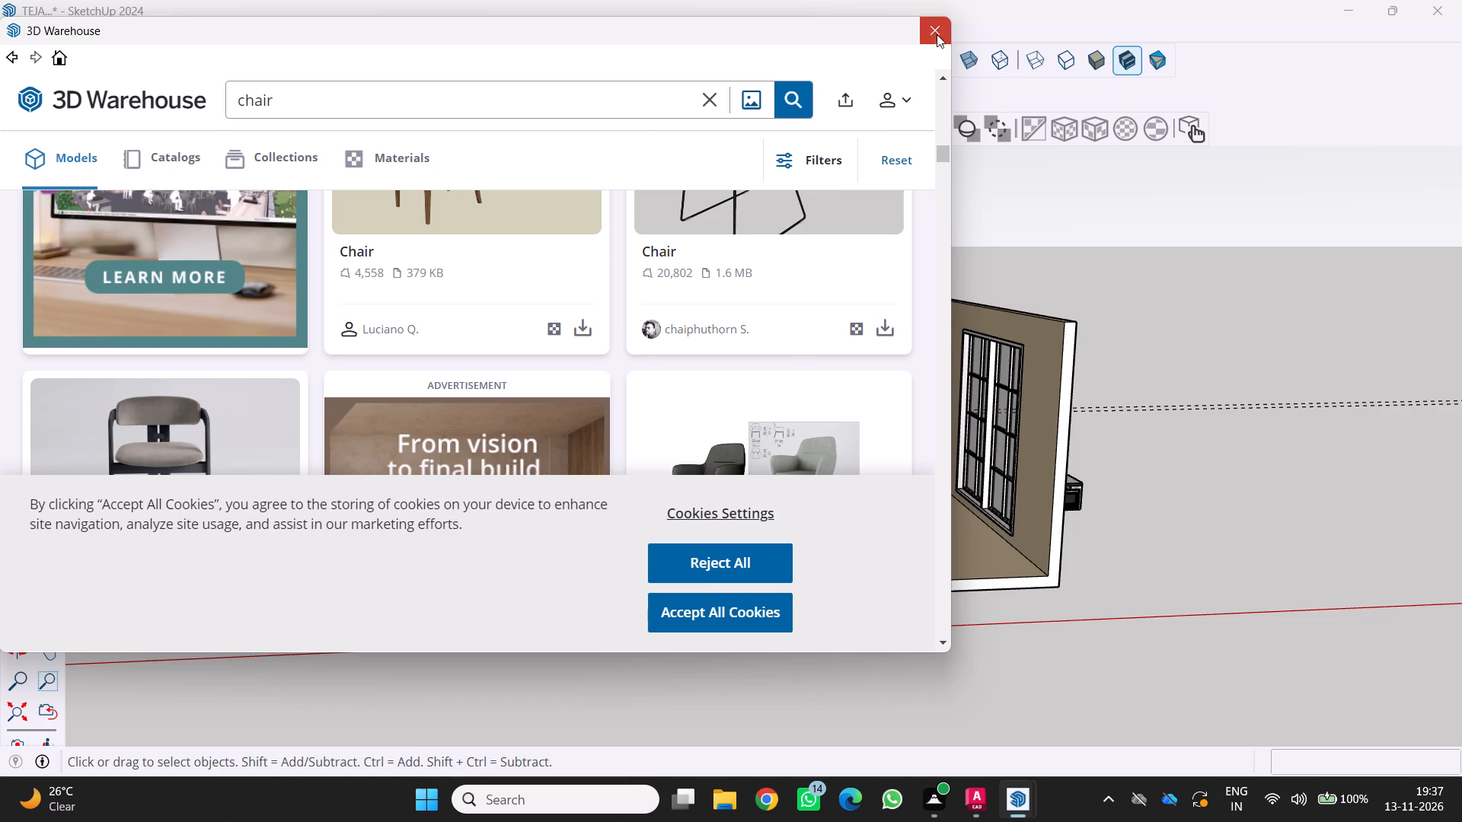
Paint the room shell group with the pale grey-veined marble material from the Tile collection.
middle_drag(844, 323, 783, 368)
scroll(619, 539, up, 3)
middle_drag(624, 537, 665, 511)
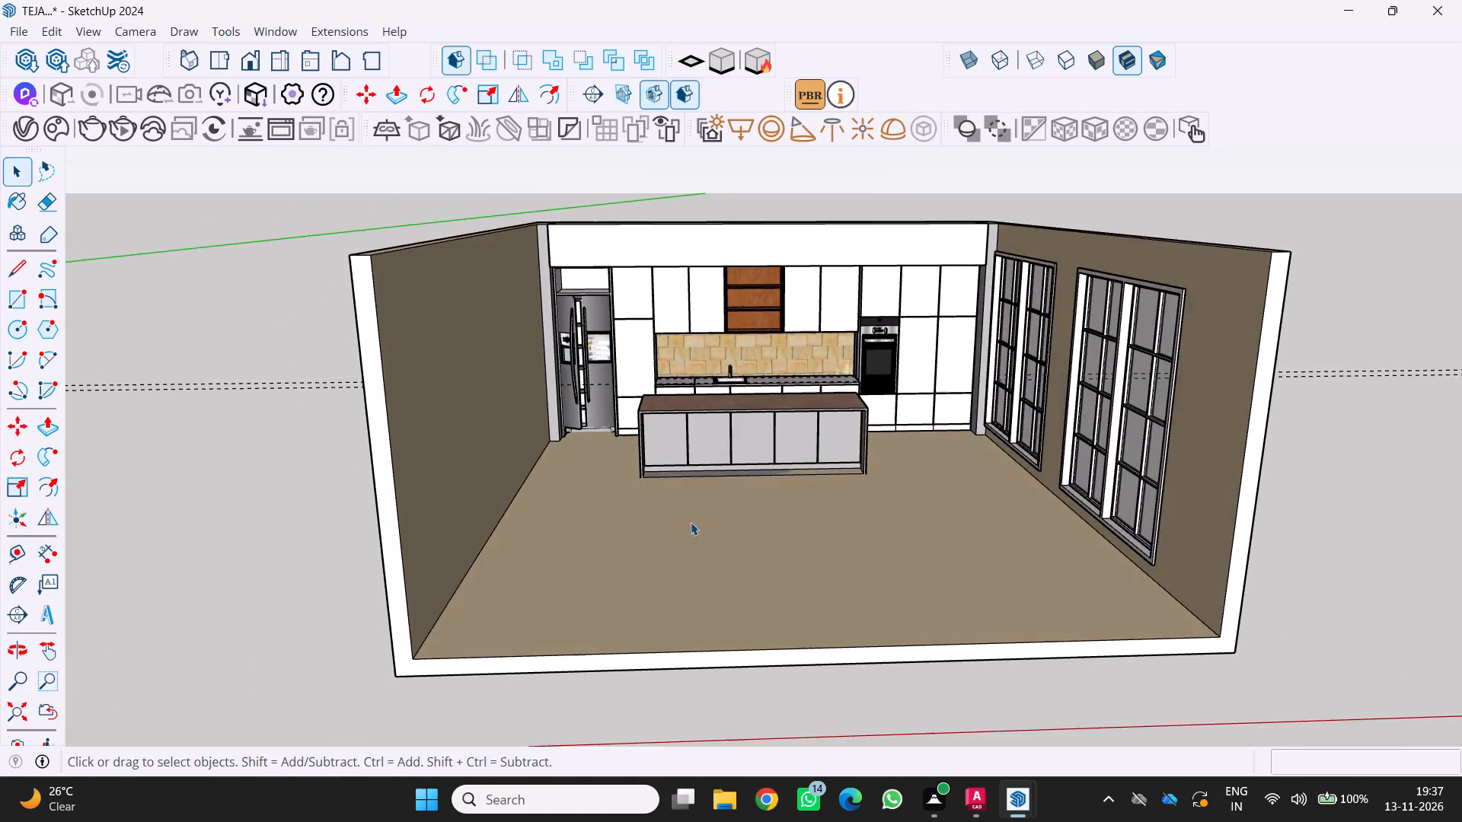
scroll(688, 521, up, 3)
middle_drag(686, 517, 683, 545)
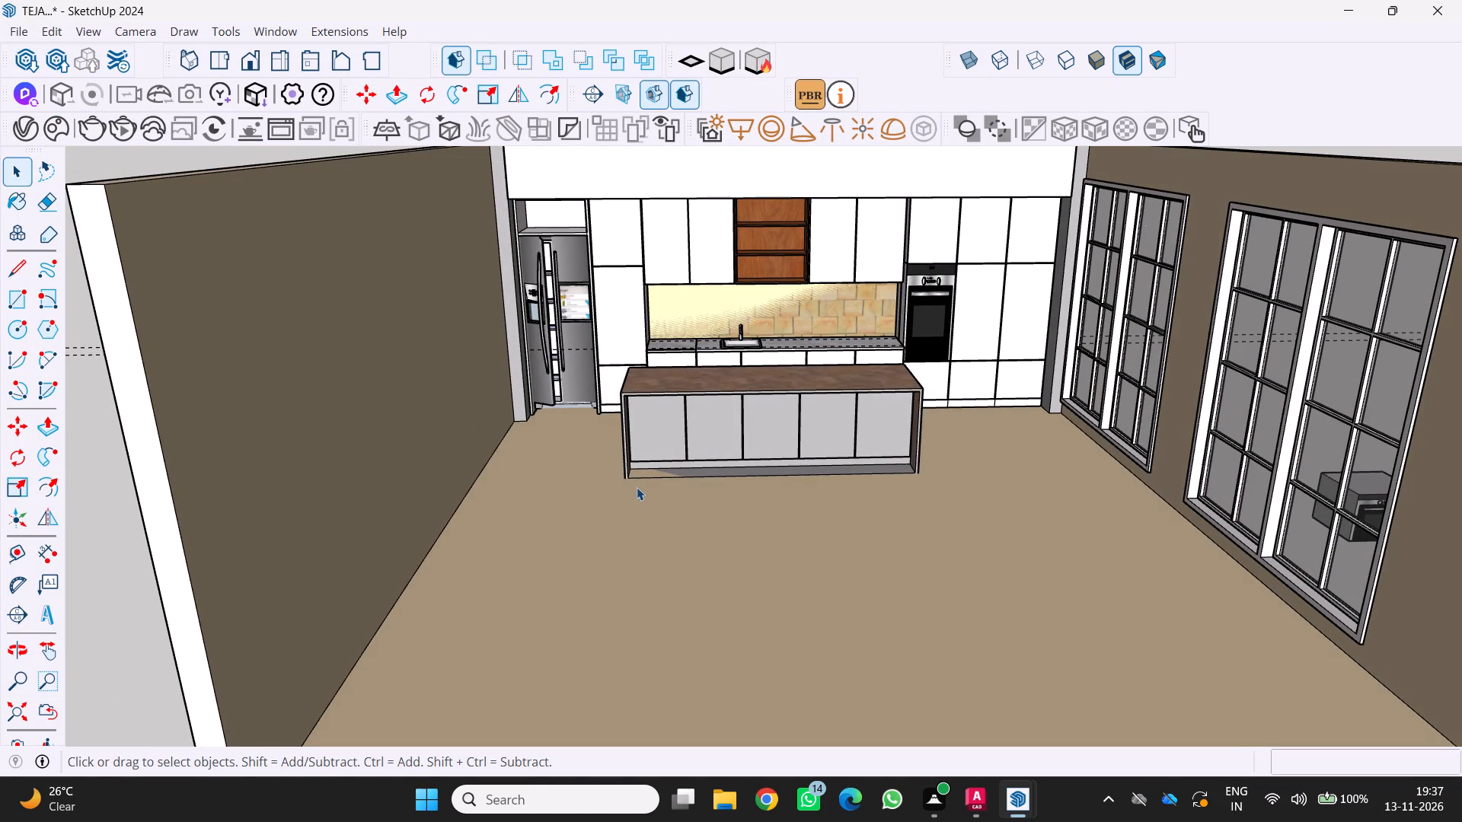
scroll(632, 482, down, 5)
middle_drag(638, 496, 639, 515)
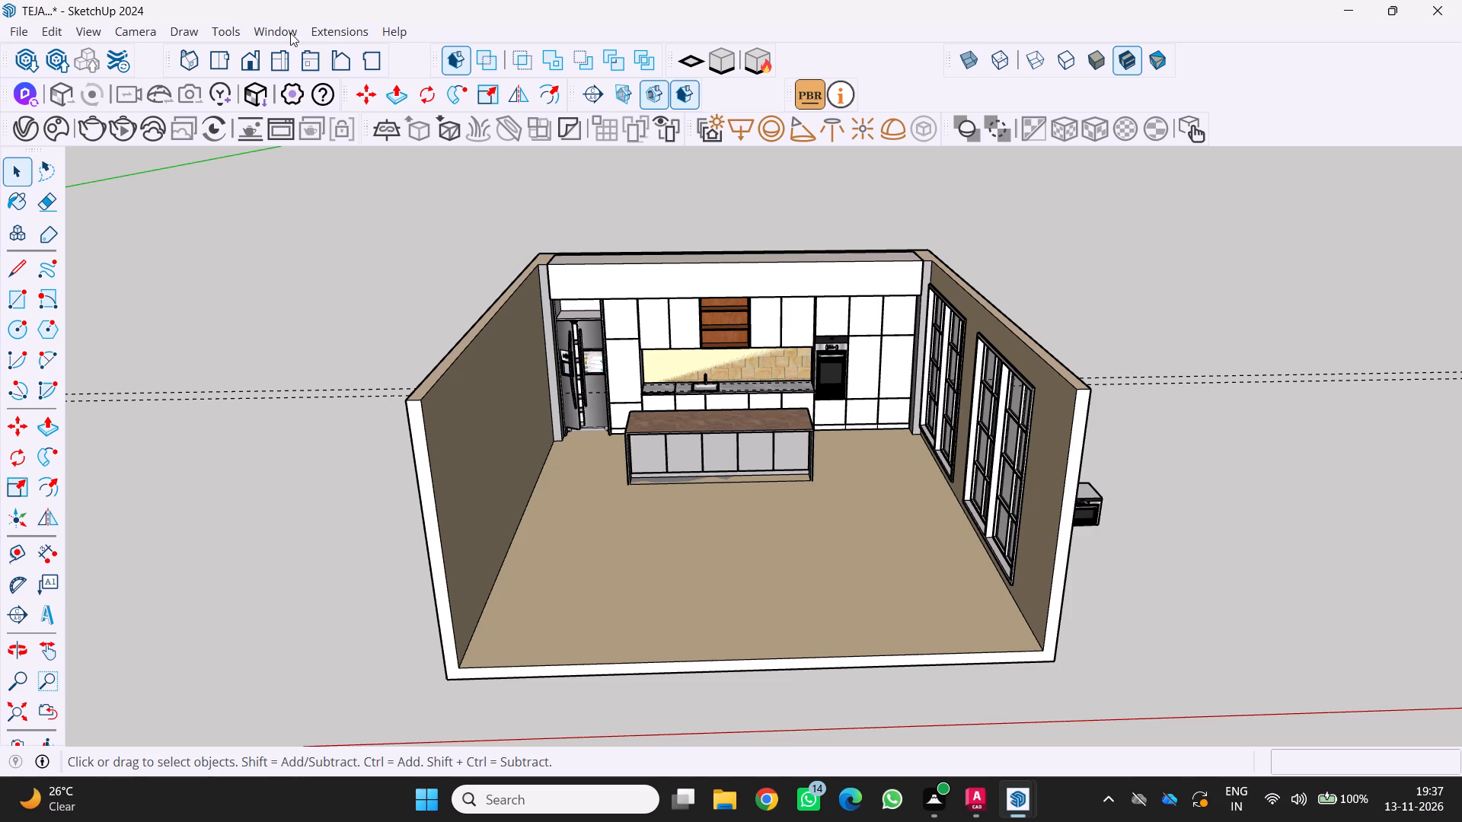
click(394, 170)
key(b)
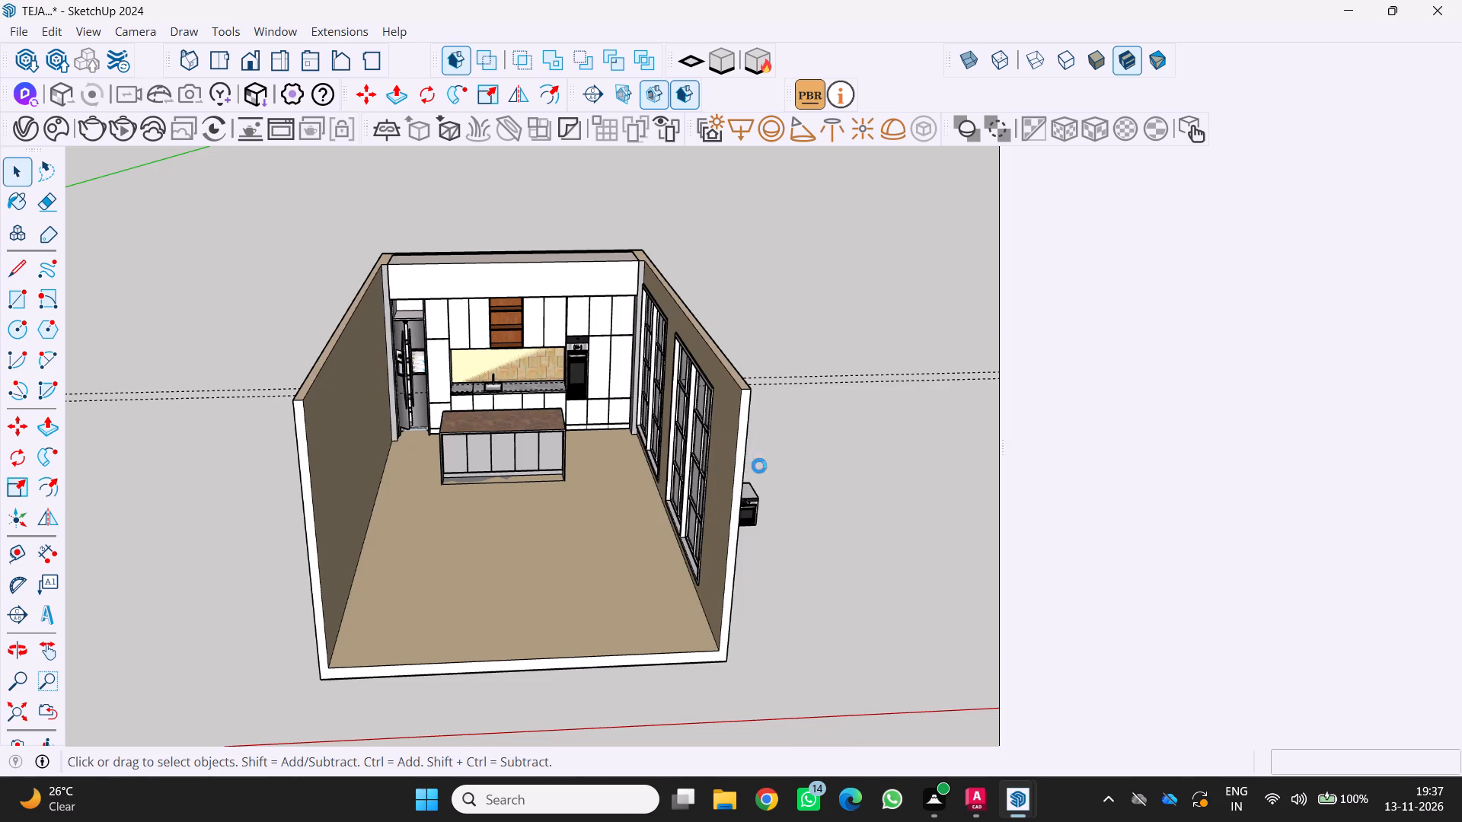
click(1253, 439)
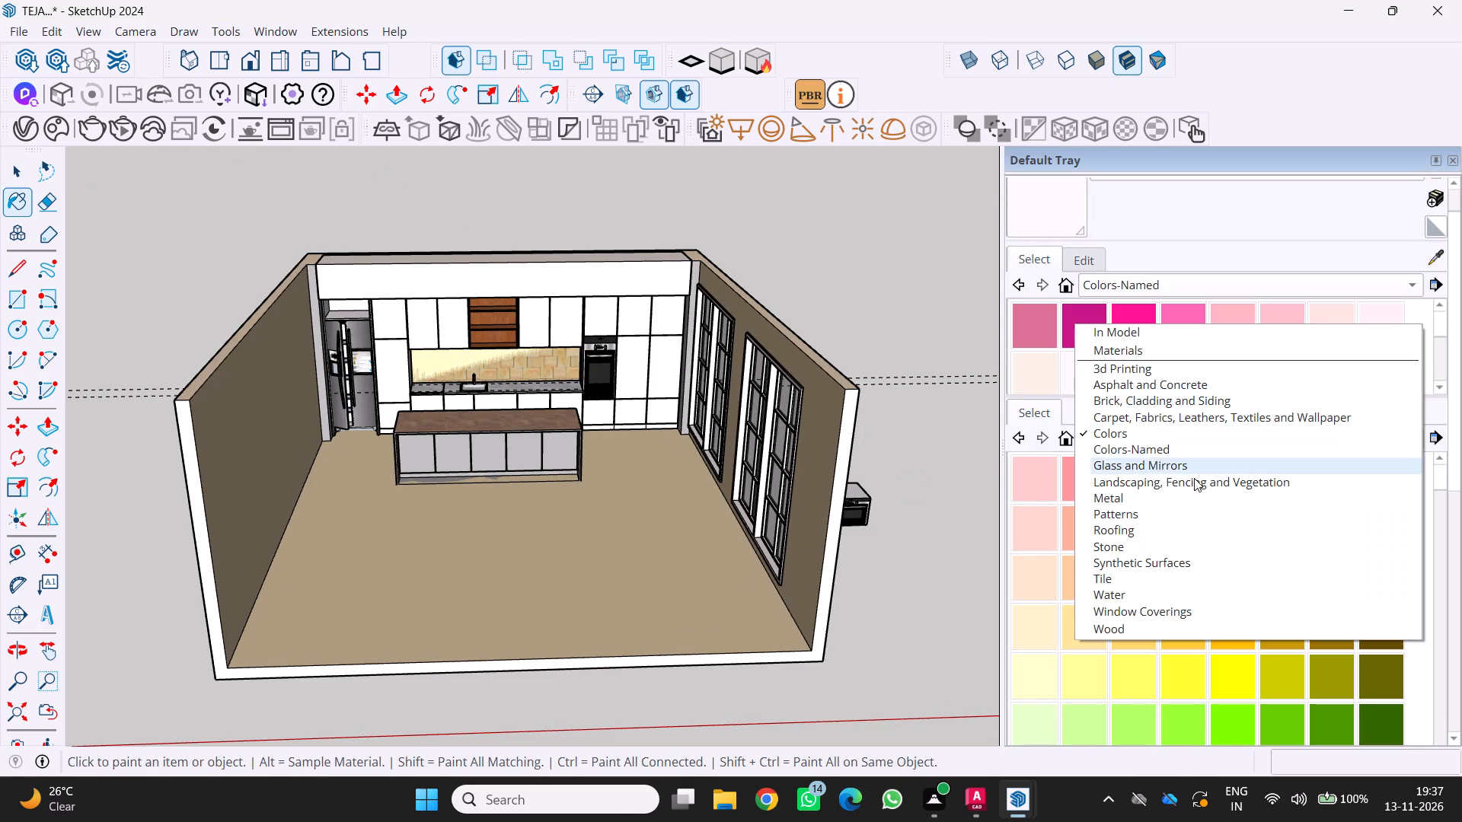
click(1090, 581)
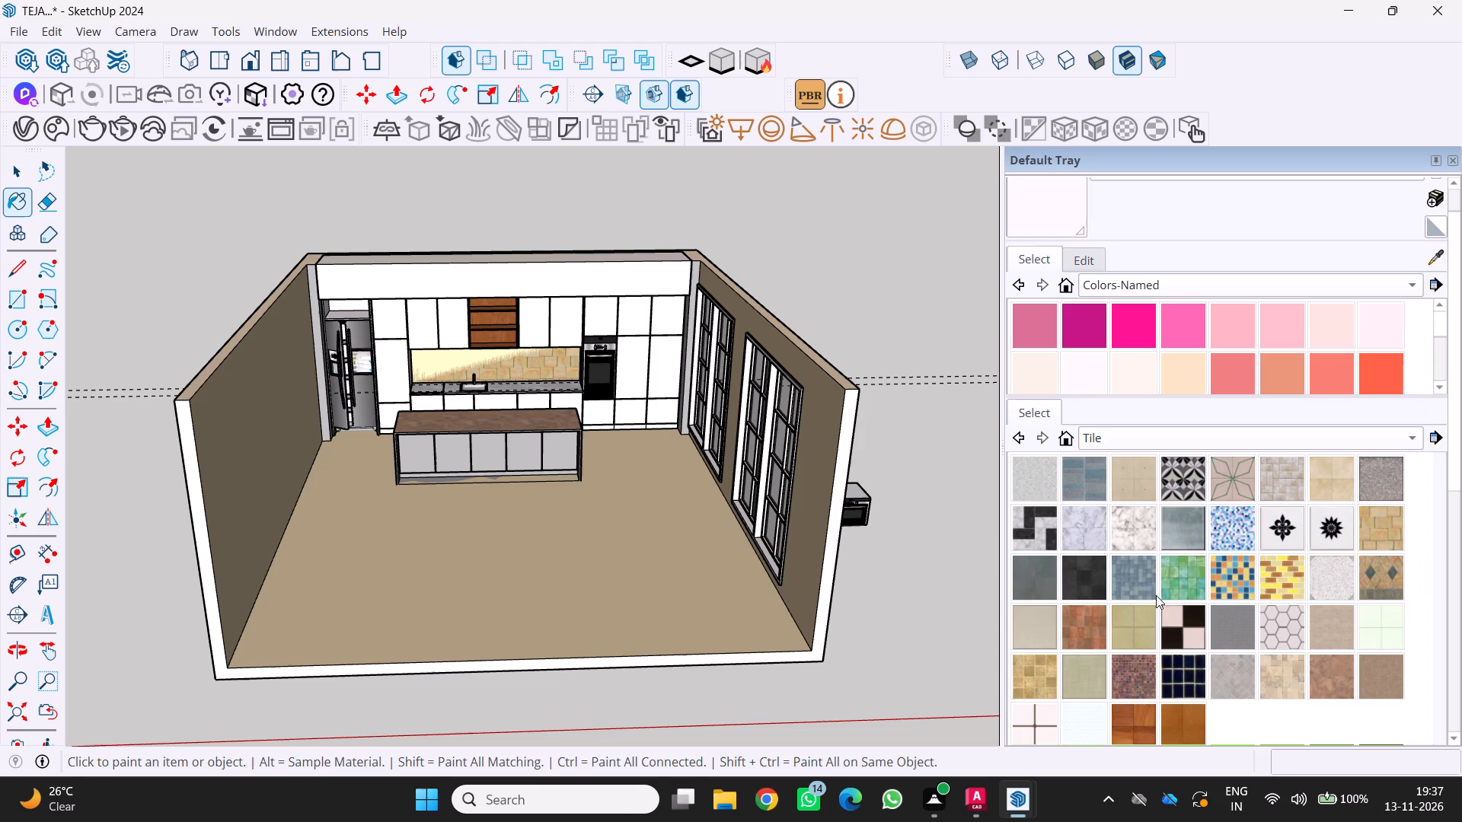
click(1077, 526)
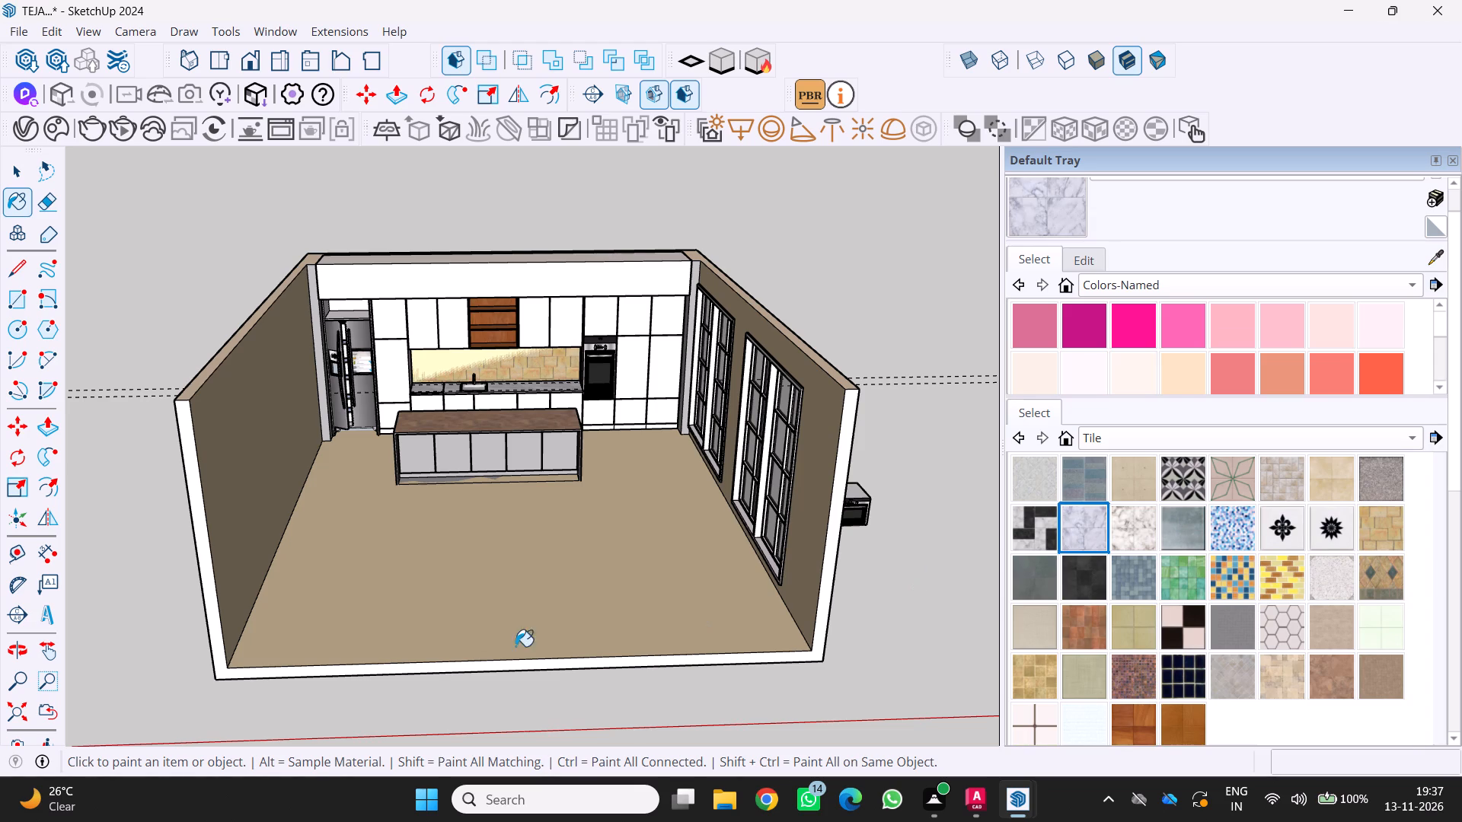
click(451, 619)
scroll(554, 613, up, 4)
click(586, 601)
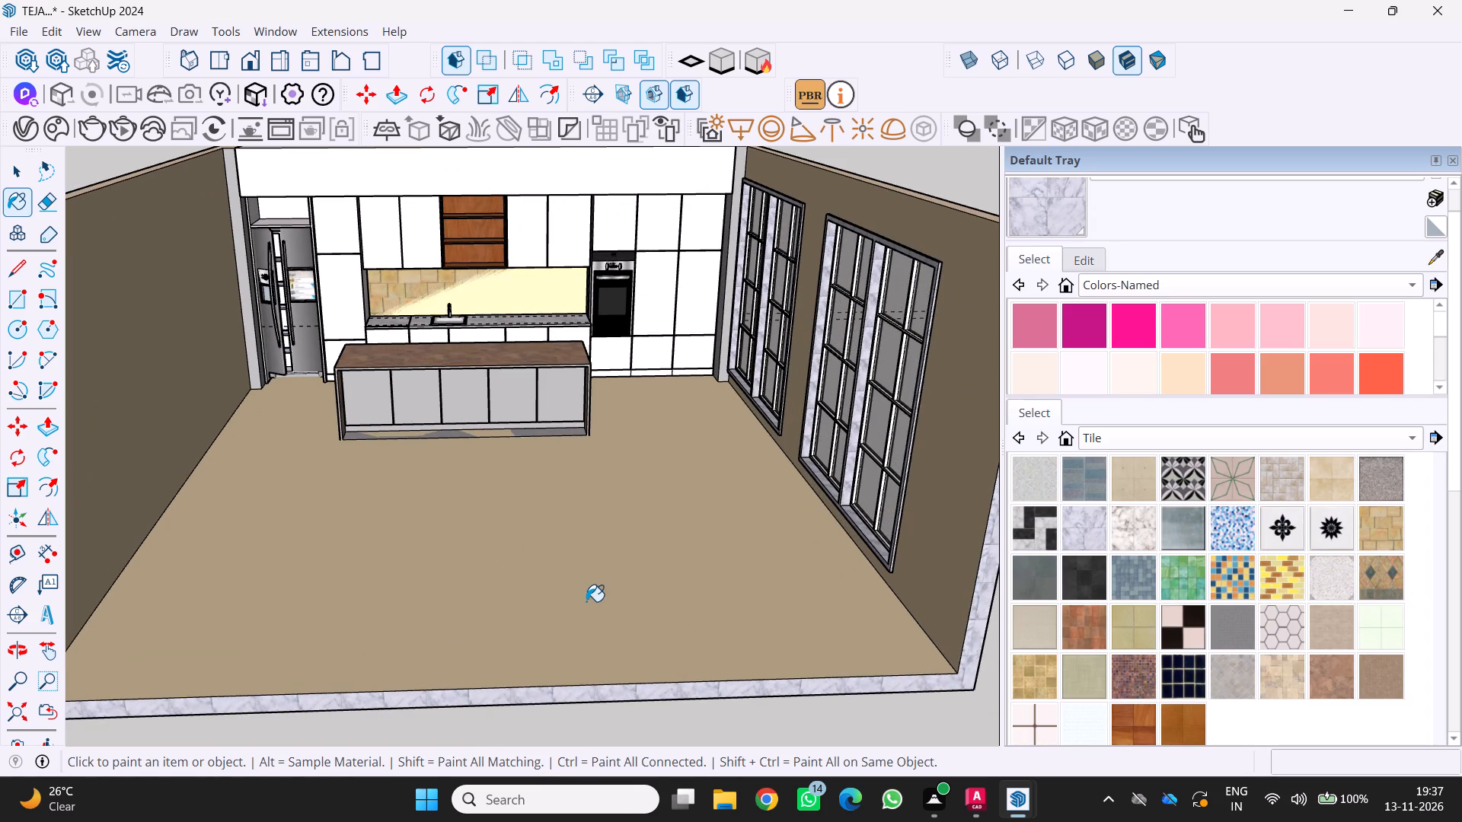
Select the floor face inside the room group and paint it with the same pale marble tile.
key(space)
key(space)
click(595, 585)
triple_click(593, 586)
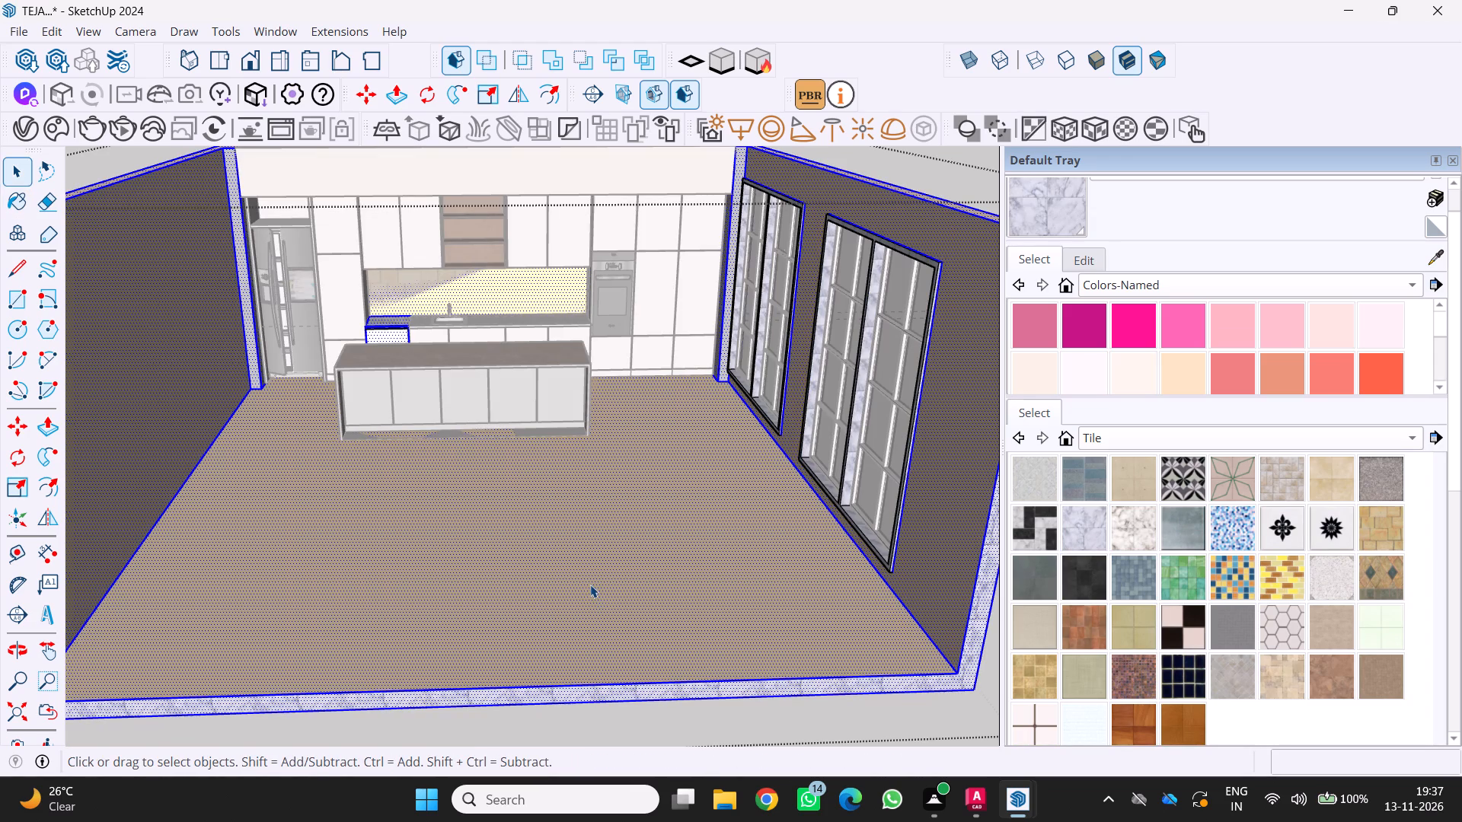
triple_click(590, 585)
triple_click(586, 581)
triple_click(585, 581)
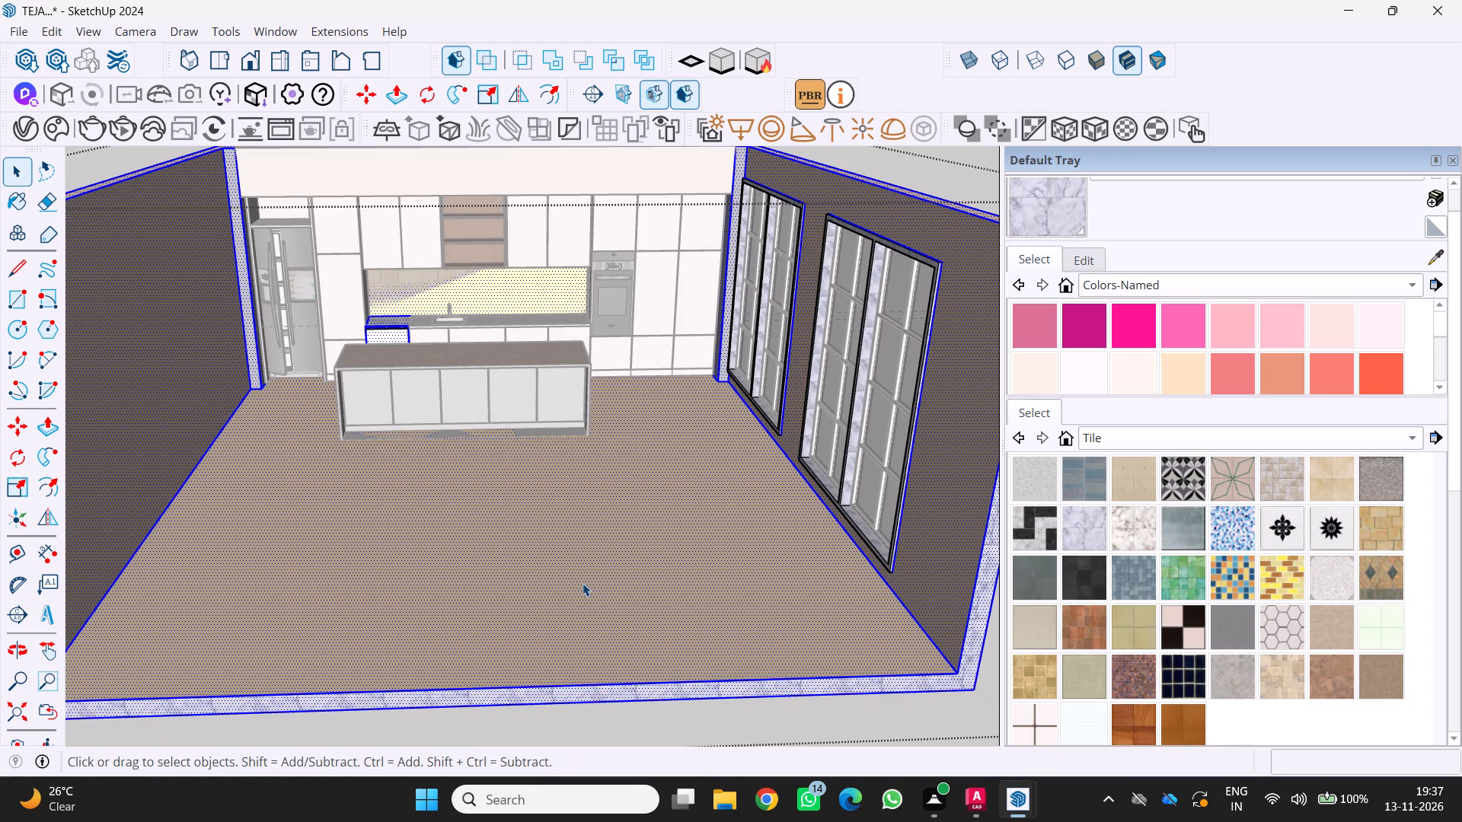
click(583, 583)
double_click(574, 583)
click(570, 582)
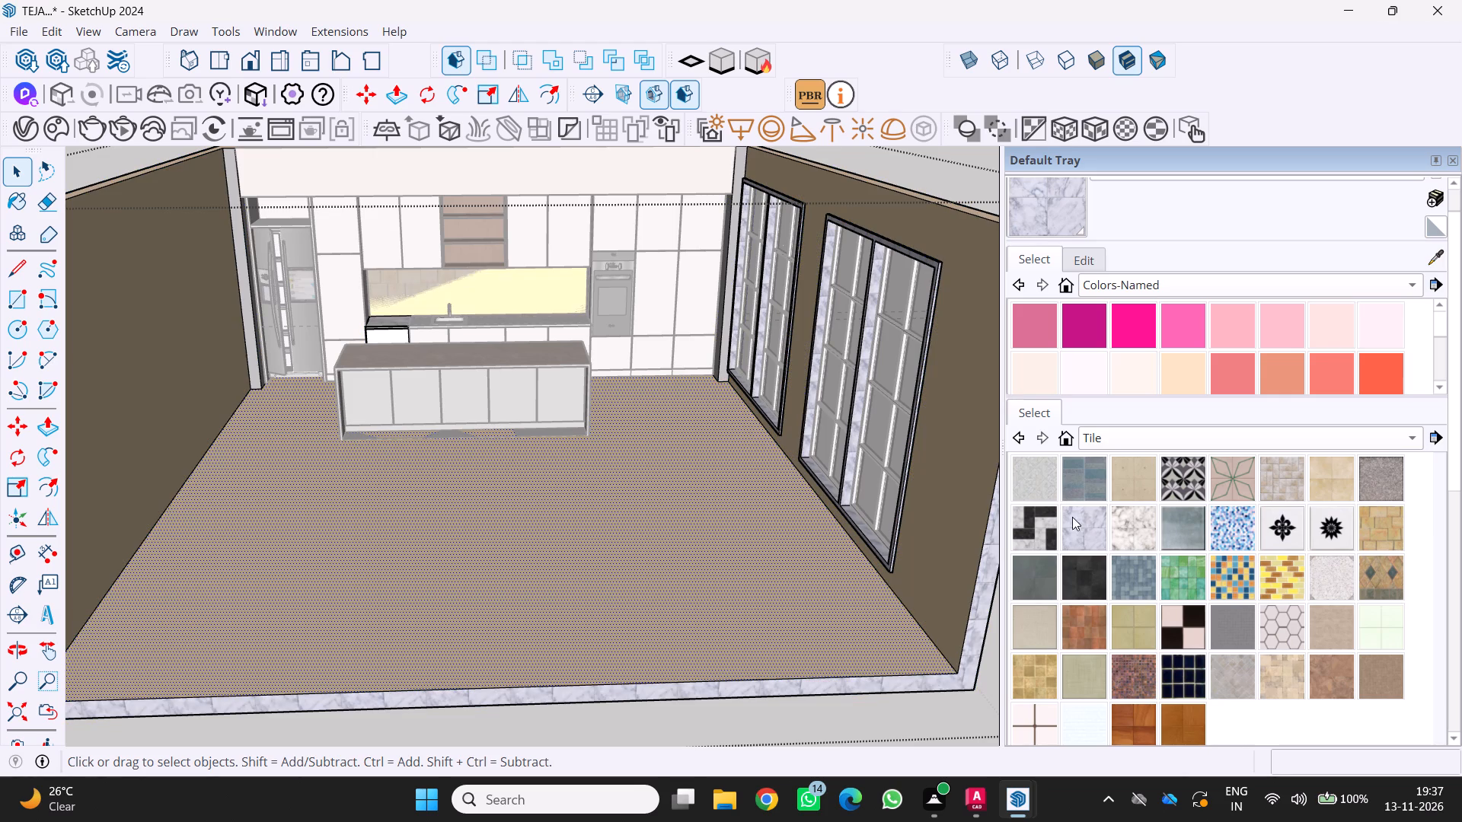
drag(1084, 533, 1064, 536)
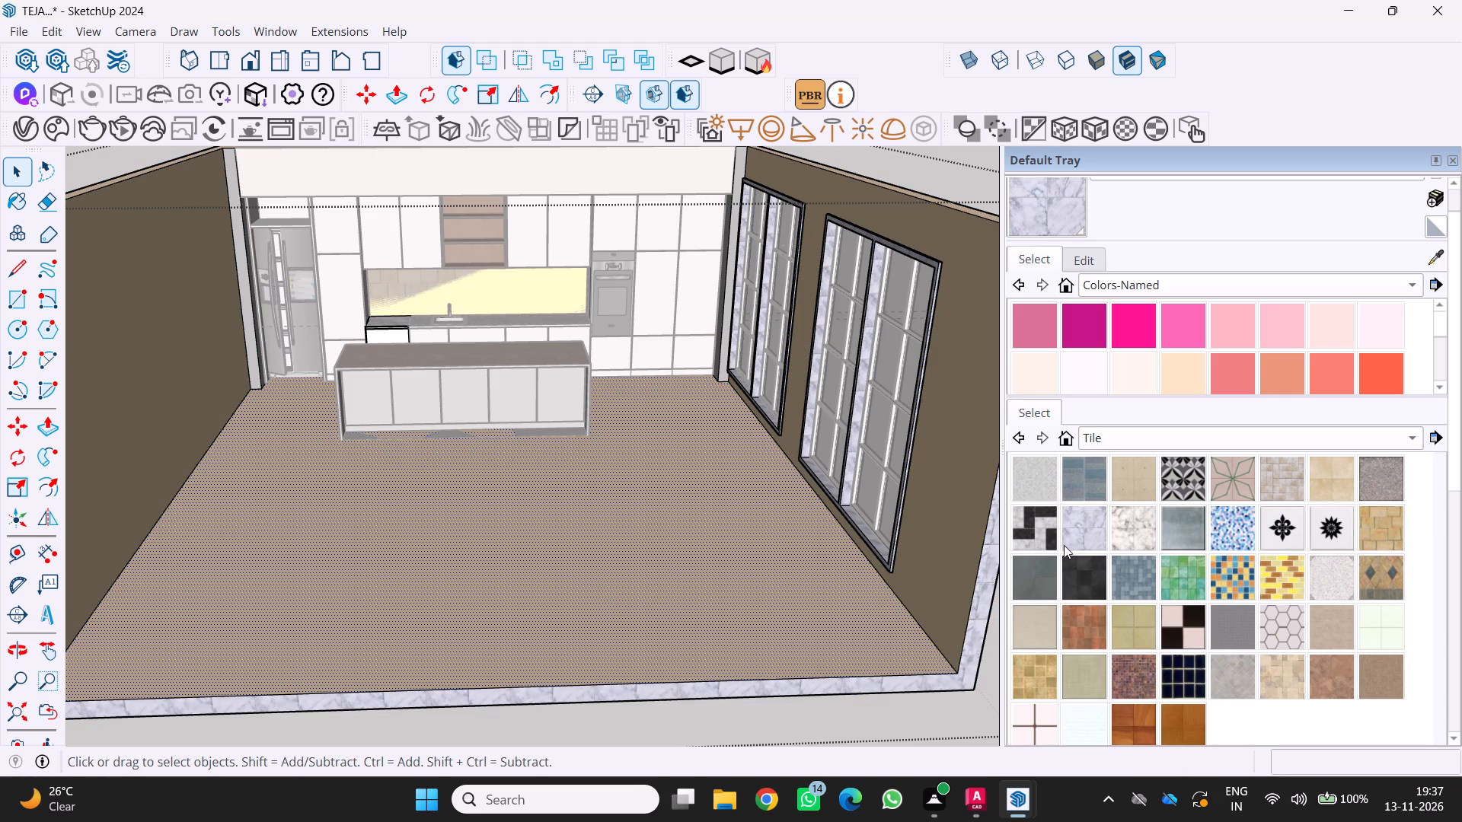
click(1064, 536)
click(661, 616)
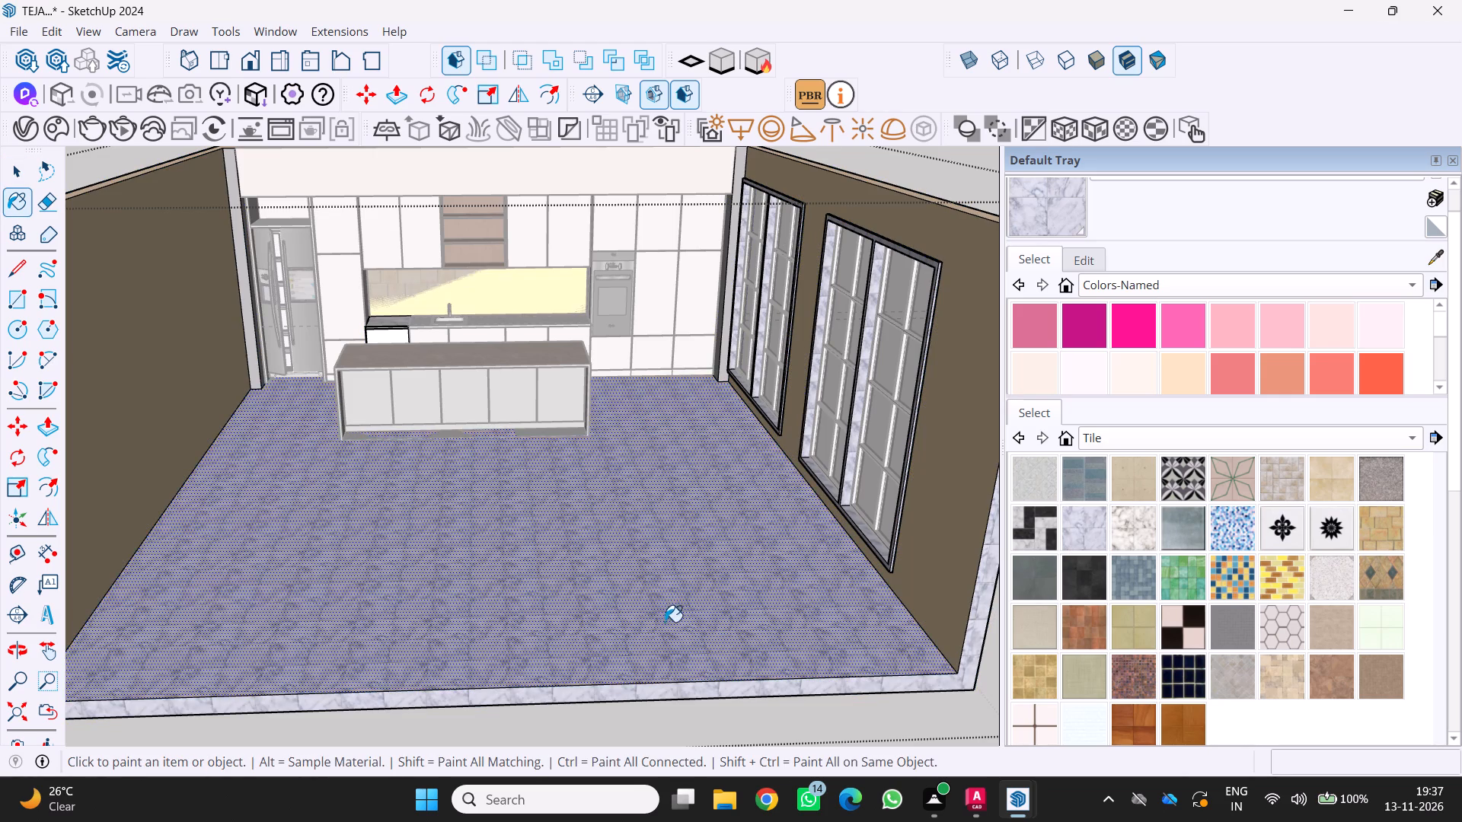
Exit the room group, check the tiled floor from the front, and close the materials tray.
scroll(668, 628, down, 5)
middle_drag(625, 642, 567, 601)
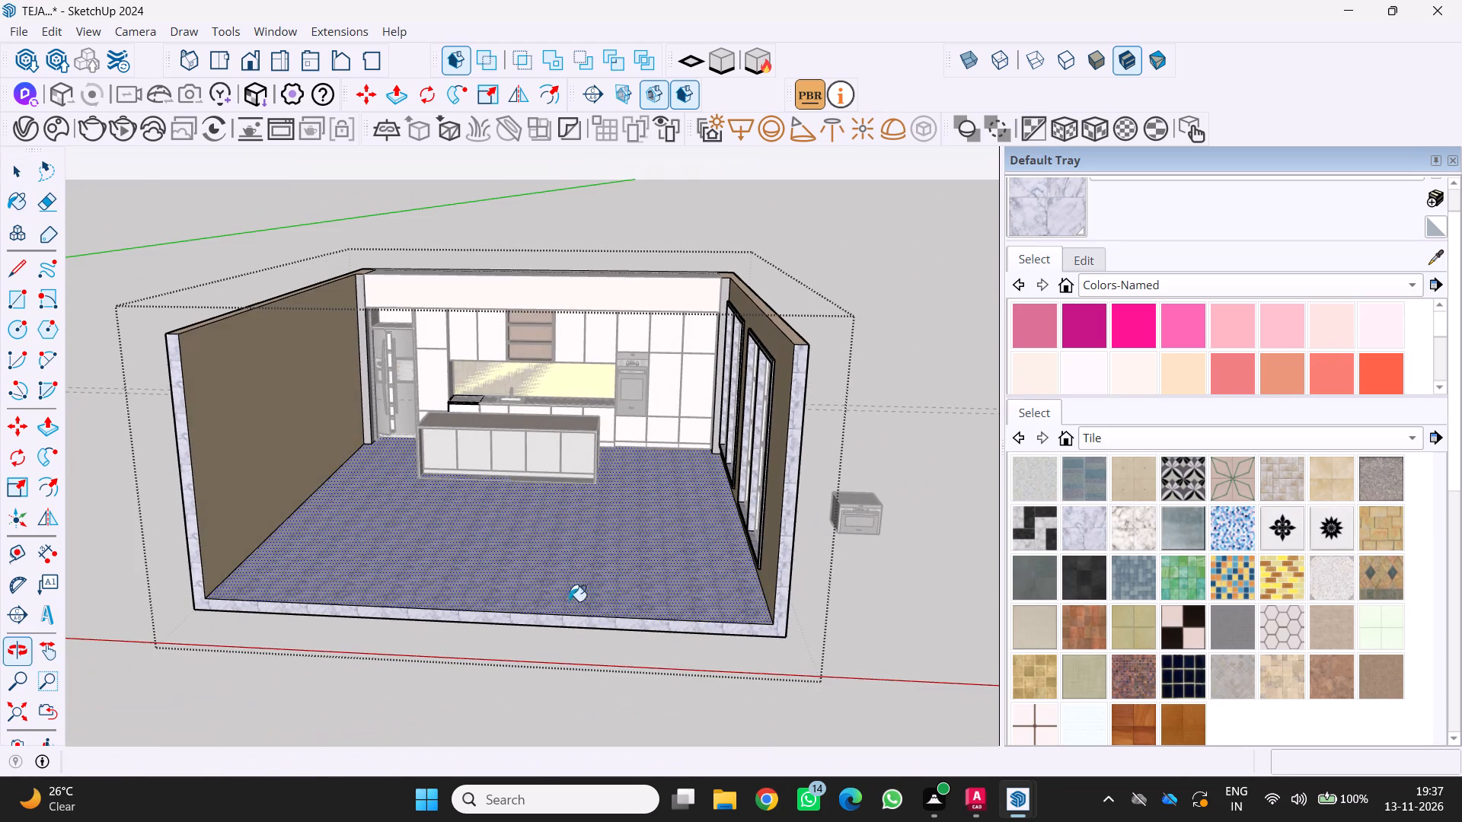
scroll(1235, 558, down, 4)
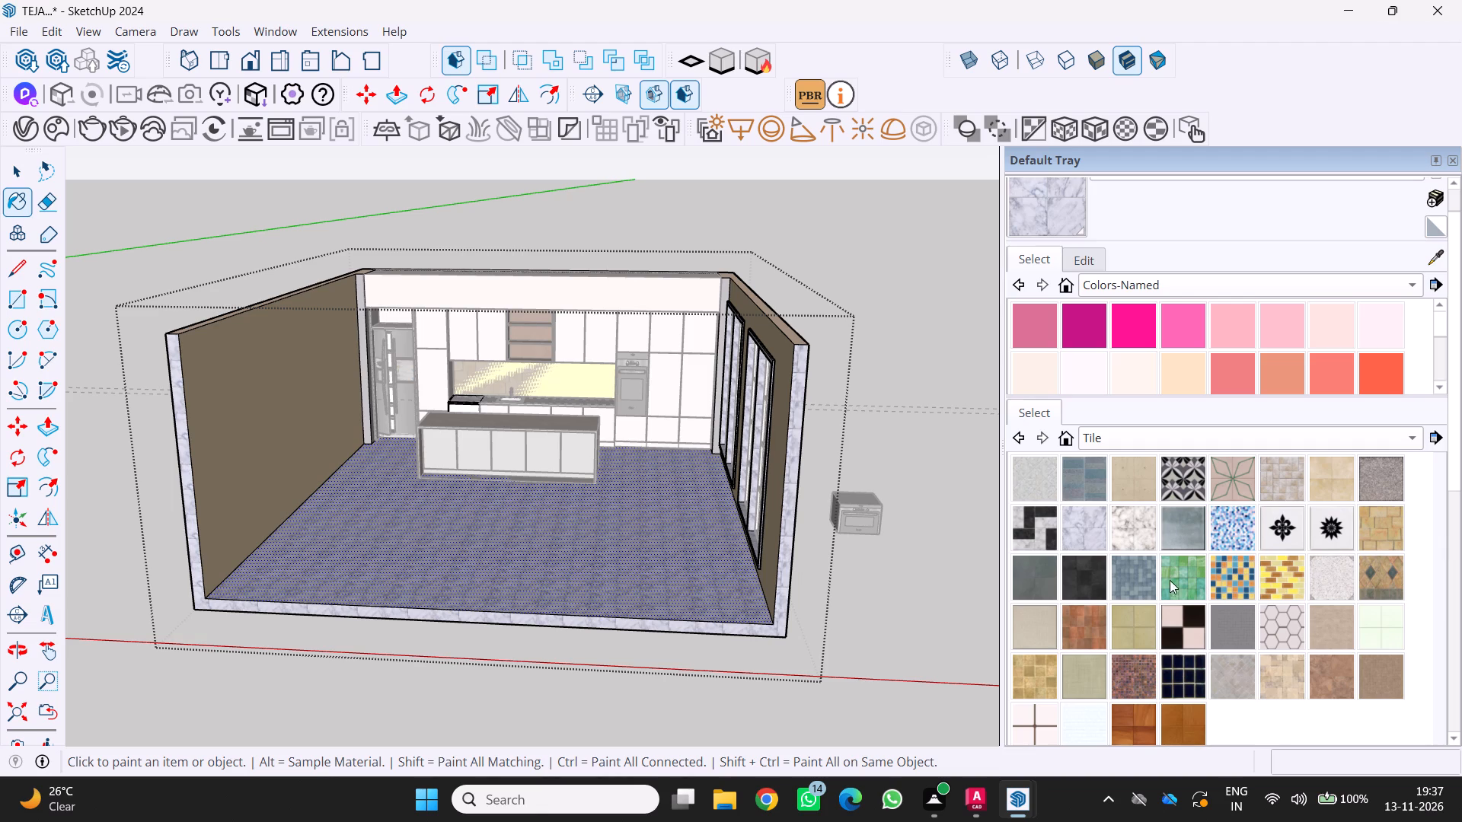
scroll(1294, 507, up, 2)
scroll(1271, 578, up, 3)
scroll(1184, 636, down, 7)
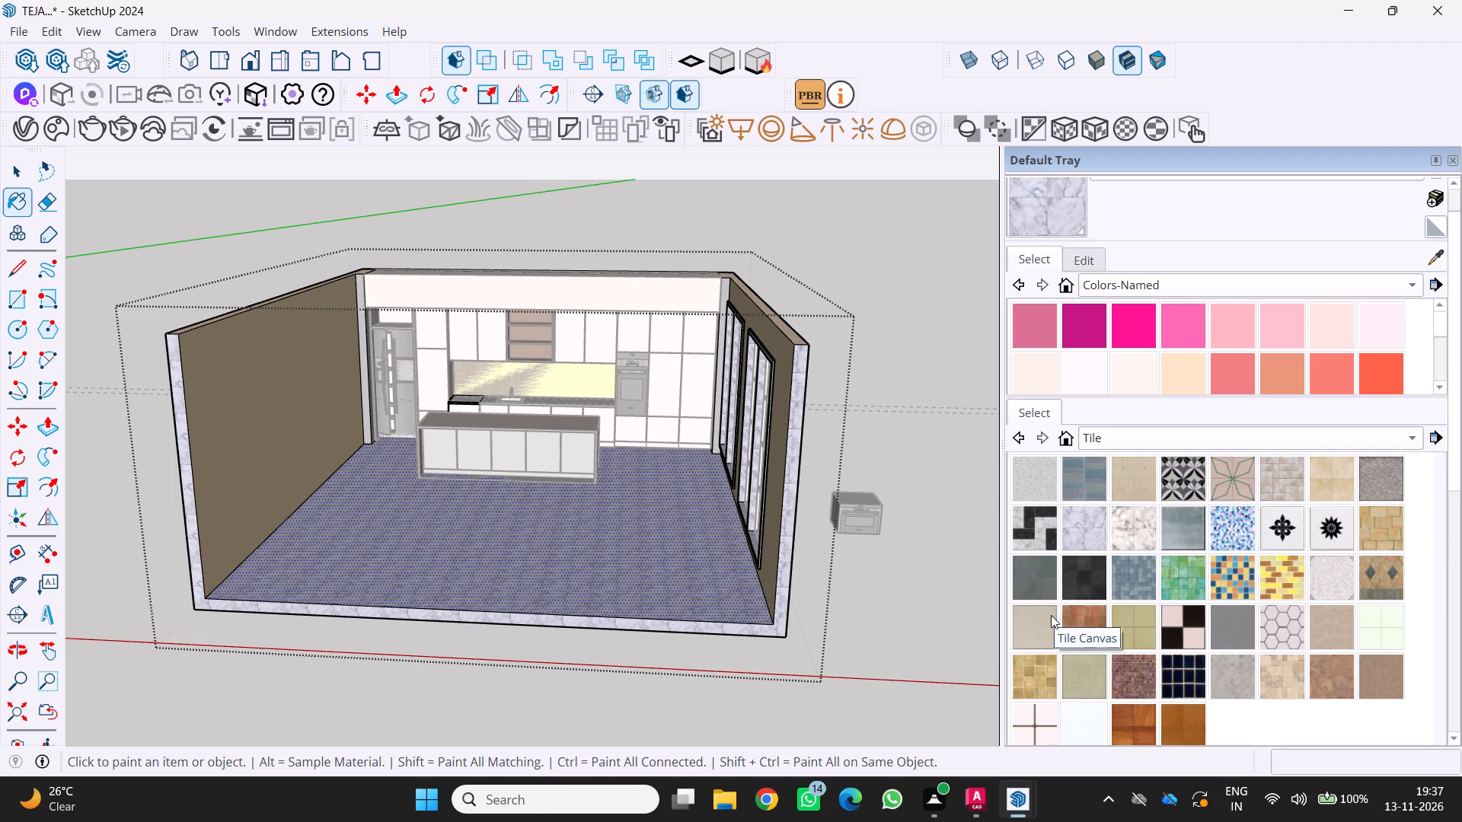
scroll(739, 572, down, 1)
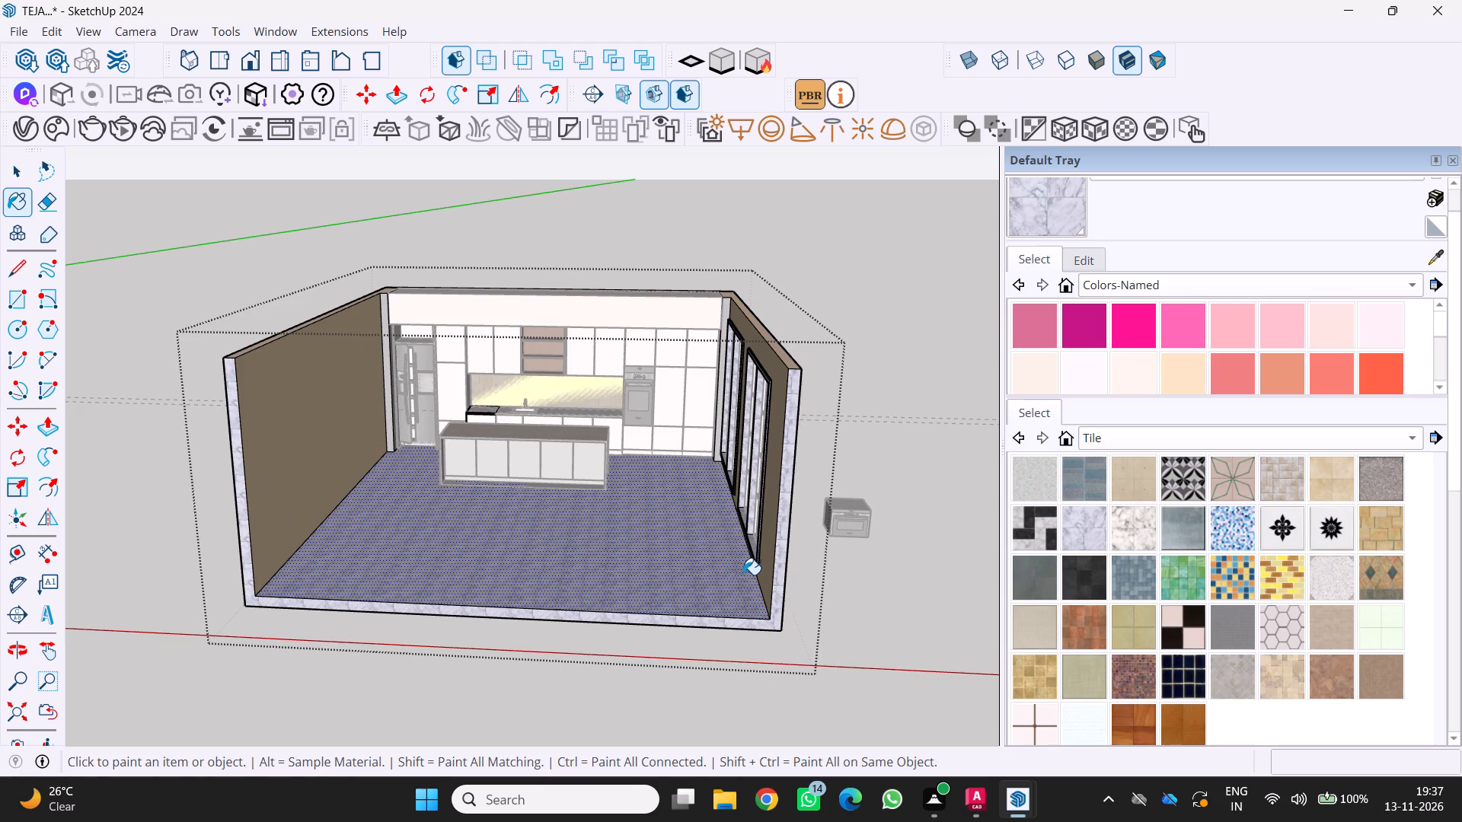
key(space)
click(904, 585)
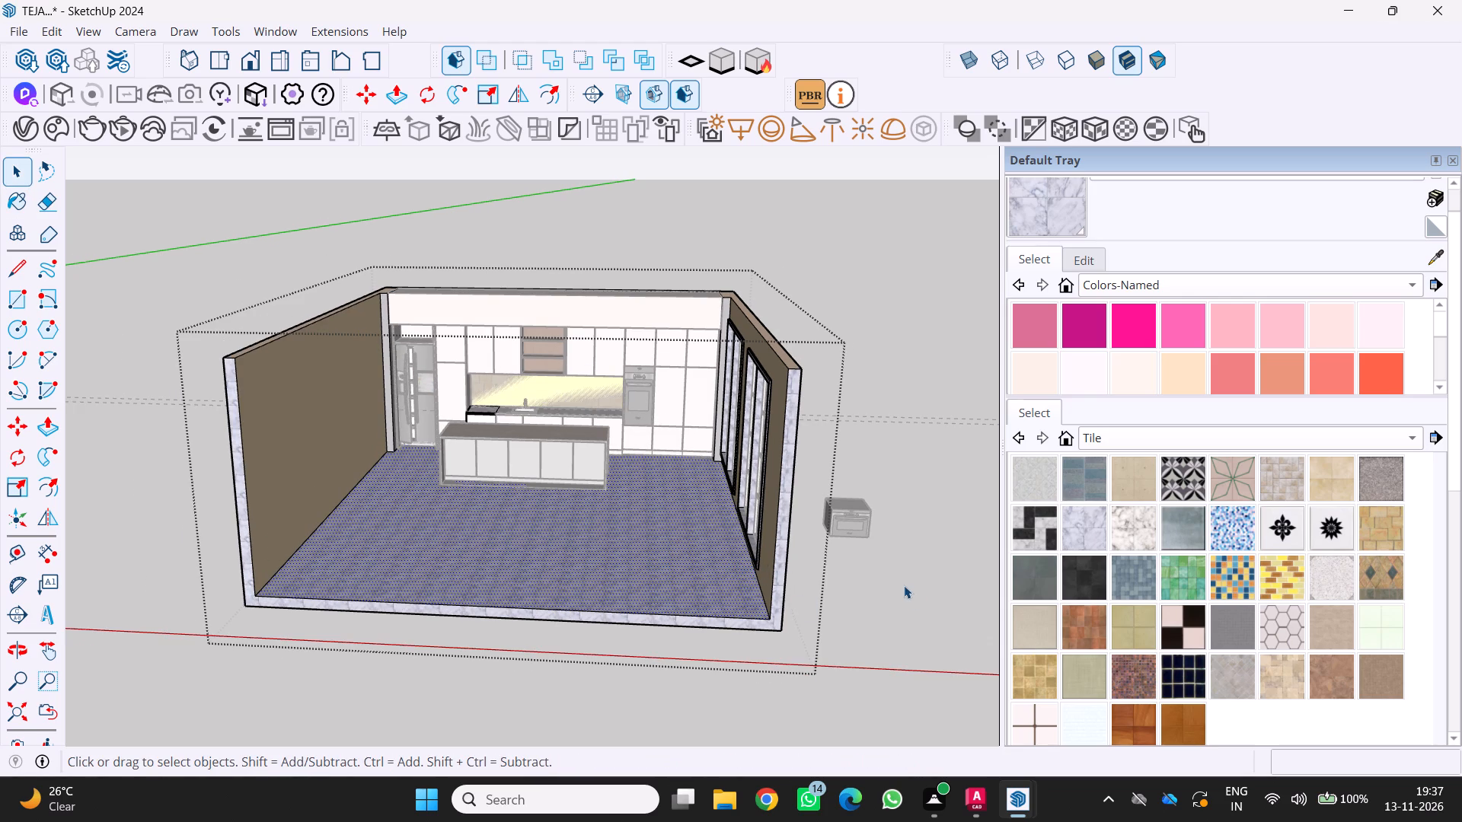
middle_drag(921, 585, 927, 559)
middle_drag(907, 572, 896, 578)
scroll(894, 578, down, 3)
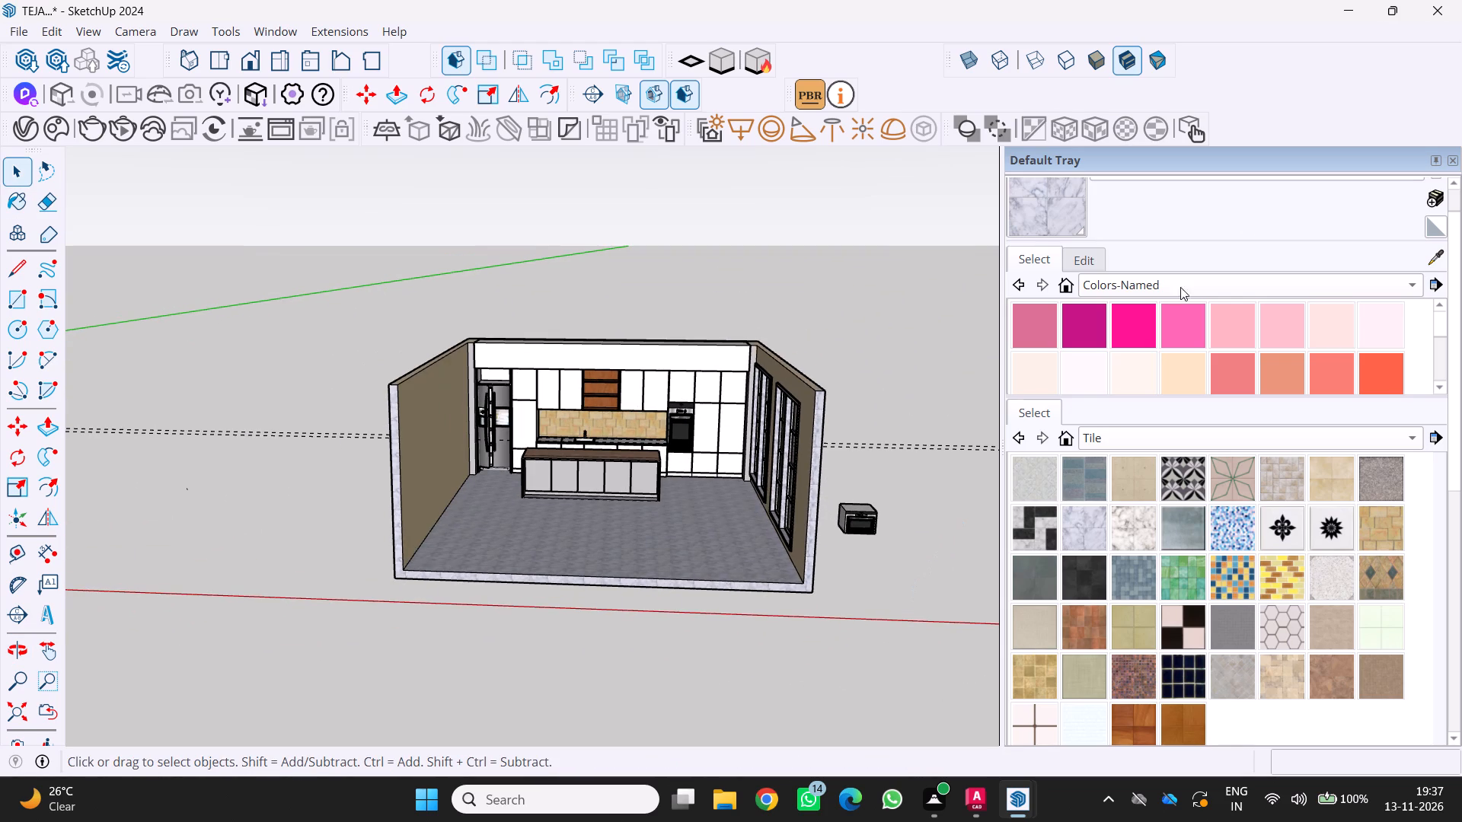
click(1448, 157)
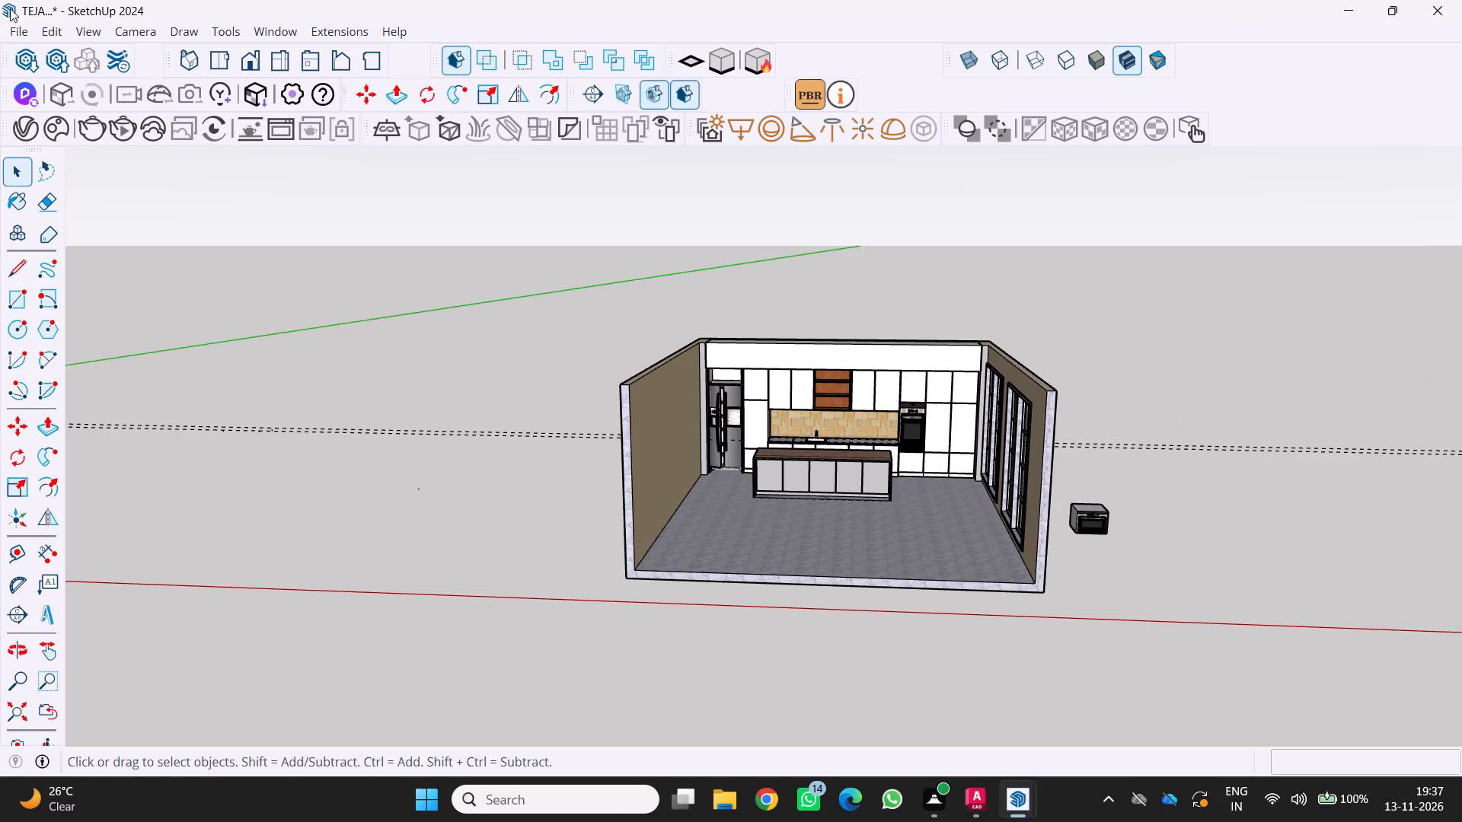
Search 3D Warehouse models for "plant".
click(289, 30)
click(290, 183)
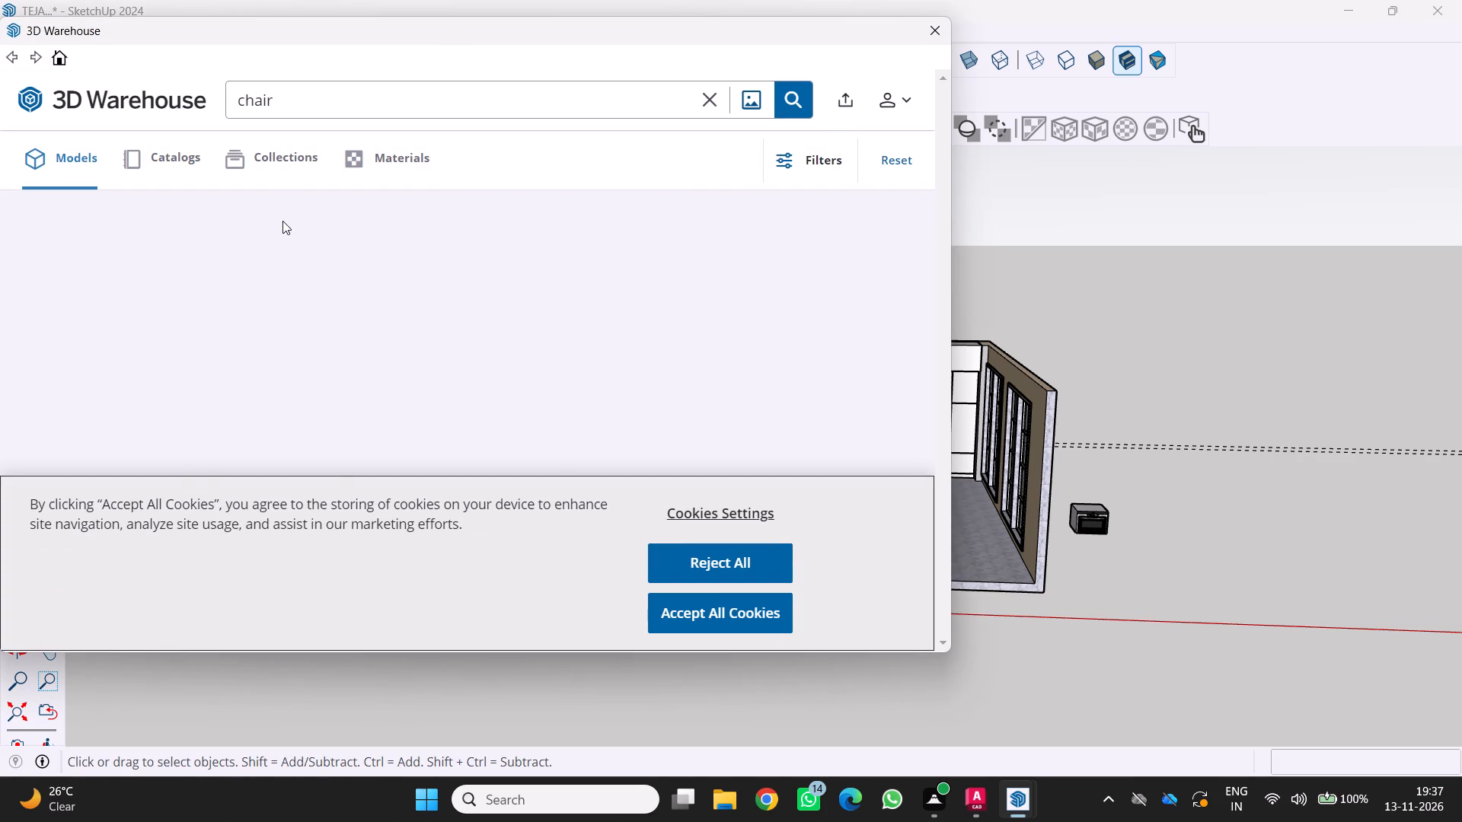
click(292, 109)
key(BackSpace)
key(BackSpace)
key(BackSpace)
key(BackSpace)
key(BackSpace)
key(BackSpace)
key(BackSpace)
key(BackSpace)
key(BackSpace)
key(BackSpace)
key(BackSpace)
key(BackSpace)
key(BackSpace)
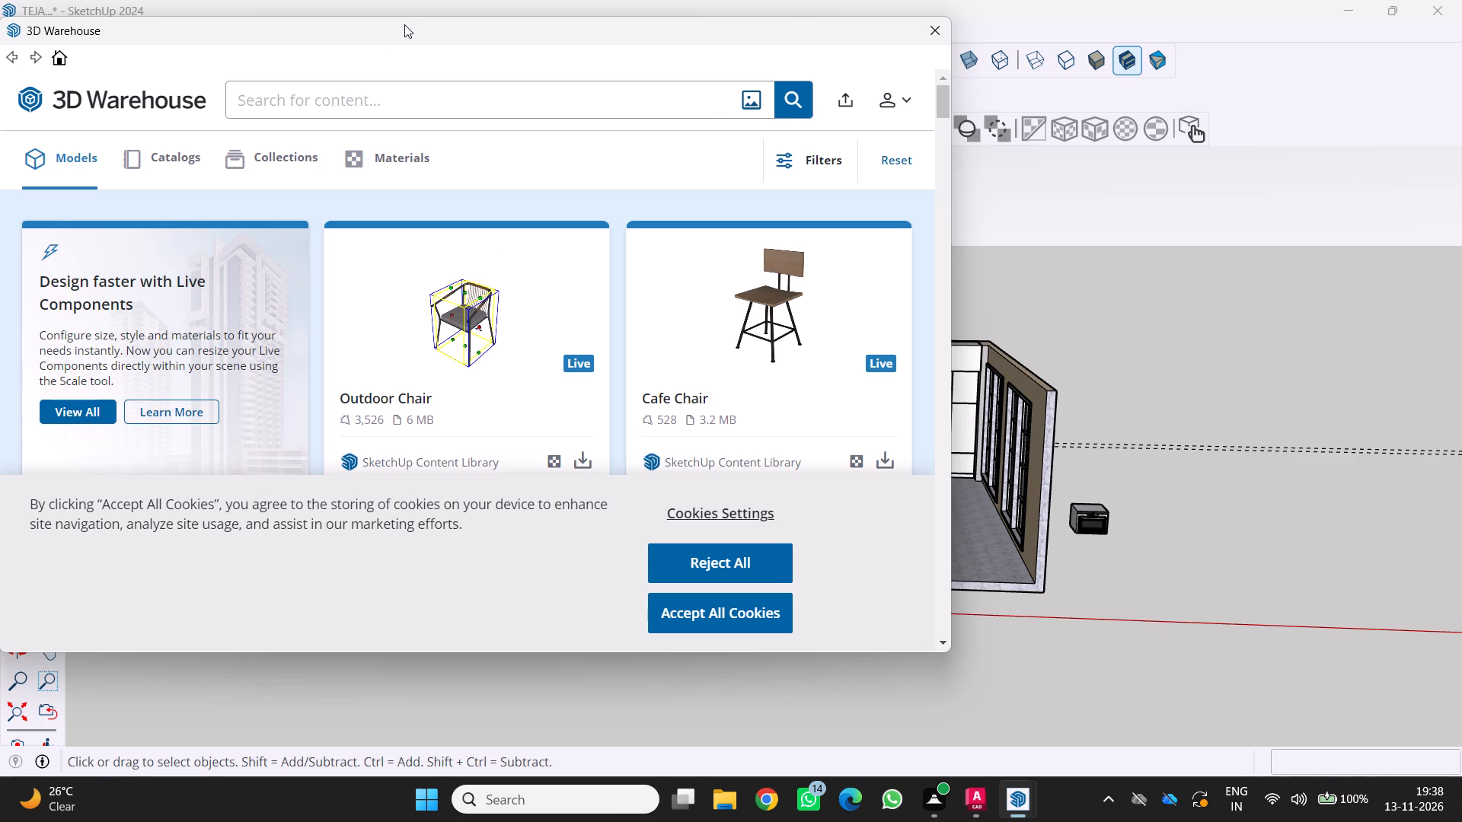
text(planr)
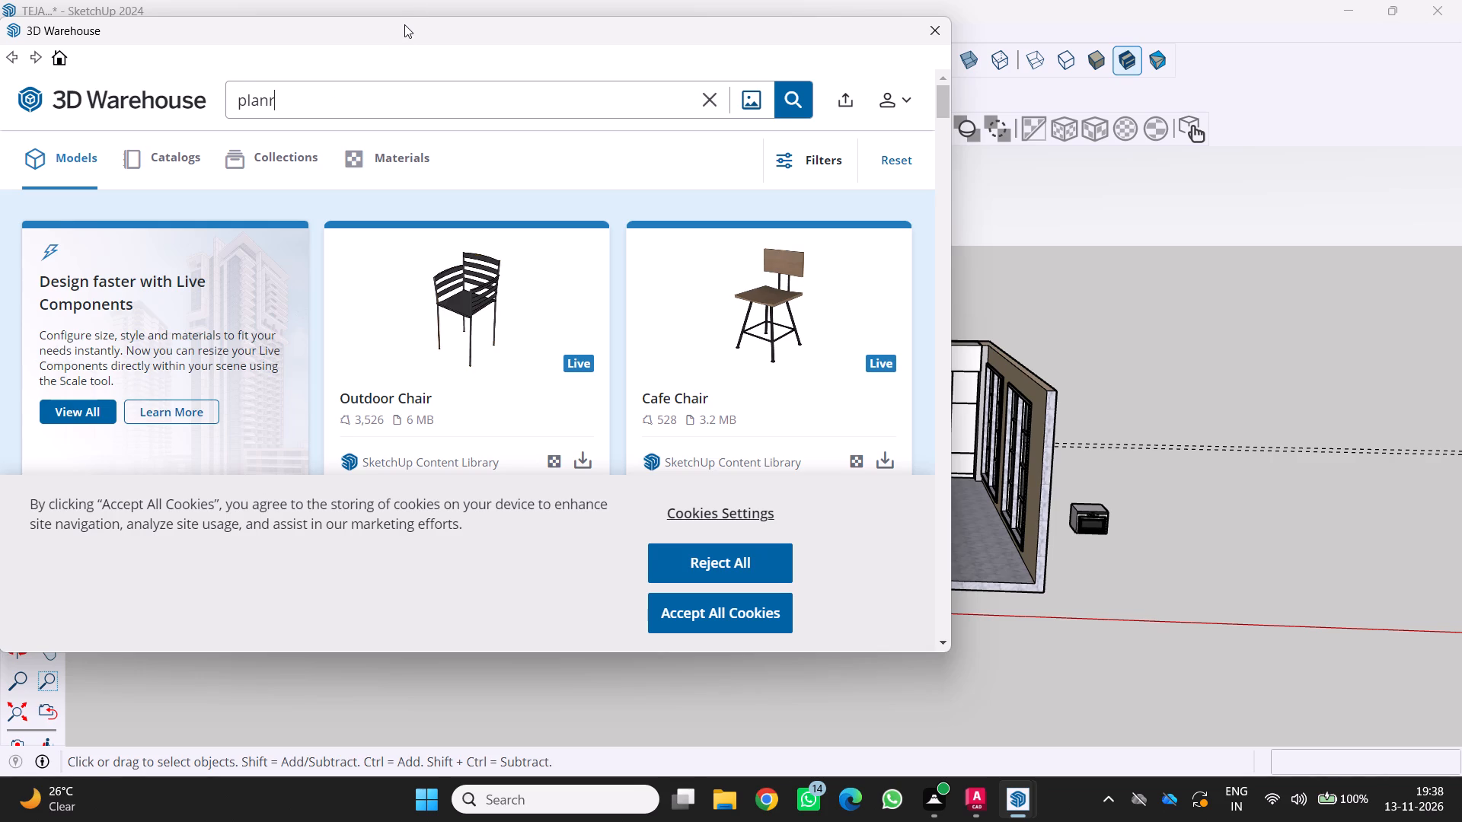
key(BackSpace)
key(t)
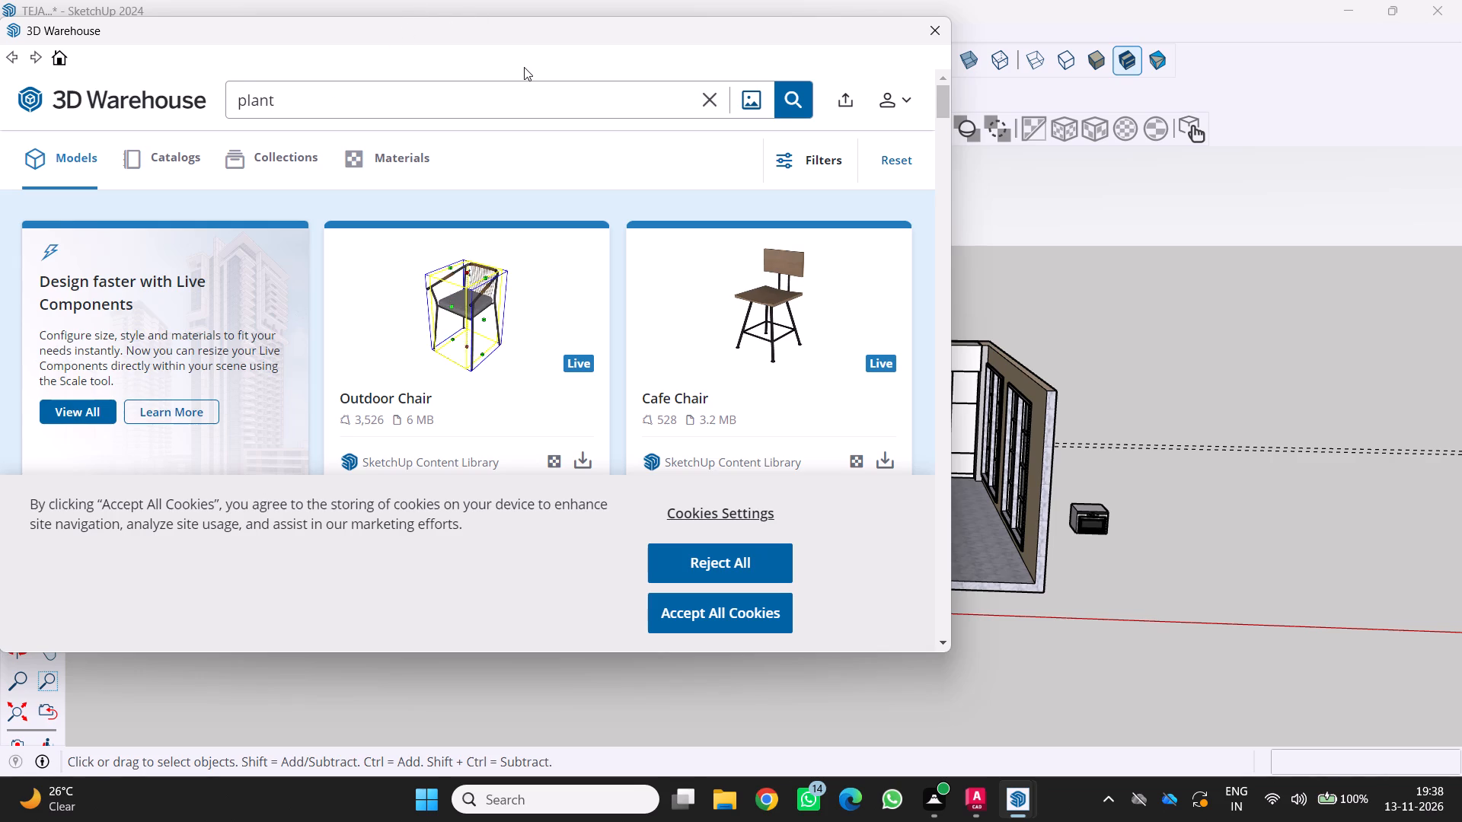
click(800, 108)
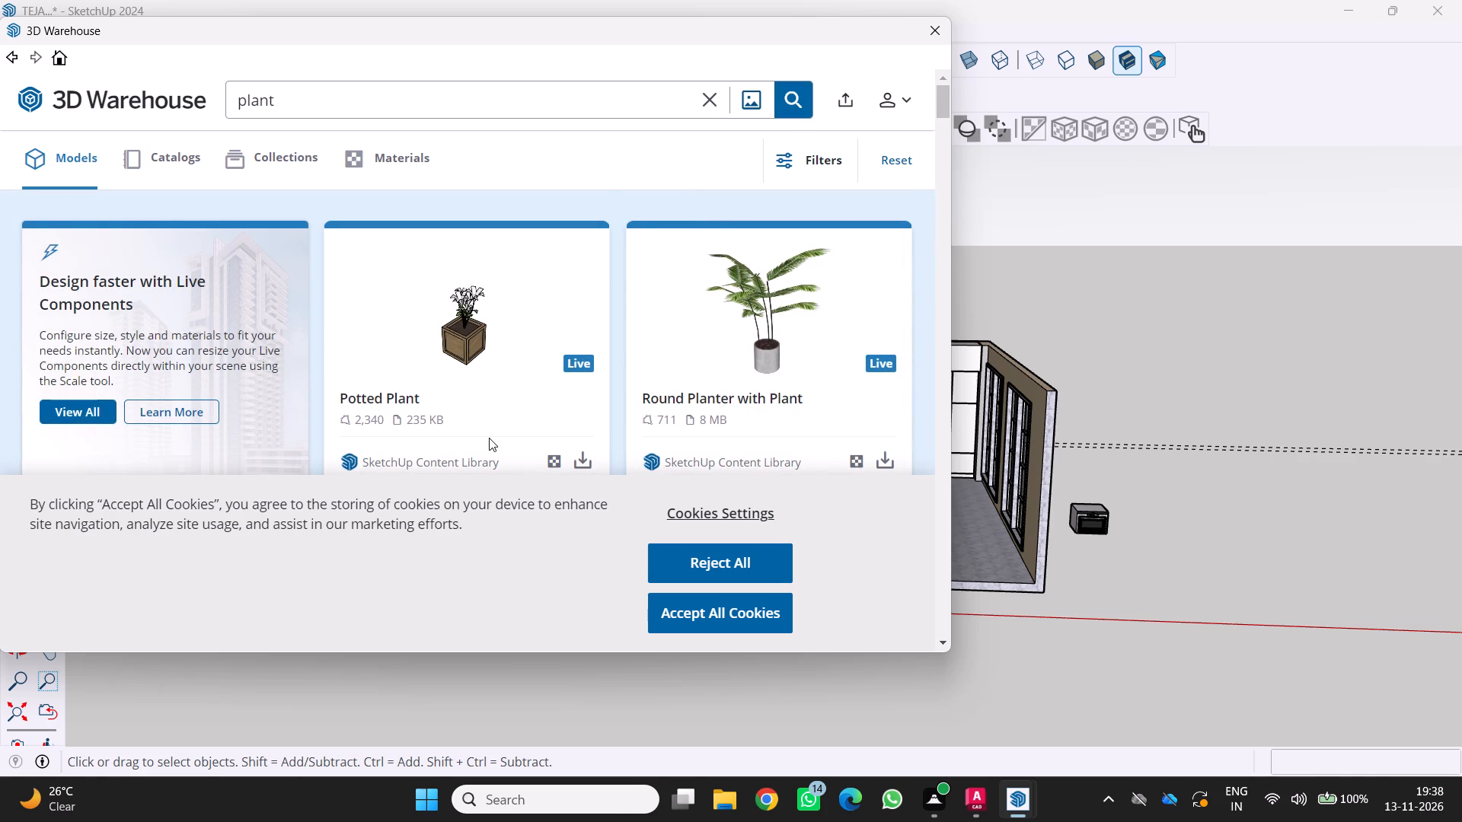
Browse the plant search results for a potted plant model suitable for the kitchen interior.
scroll(489, 438, down, 9)
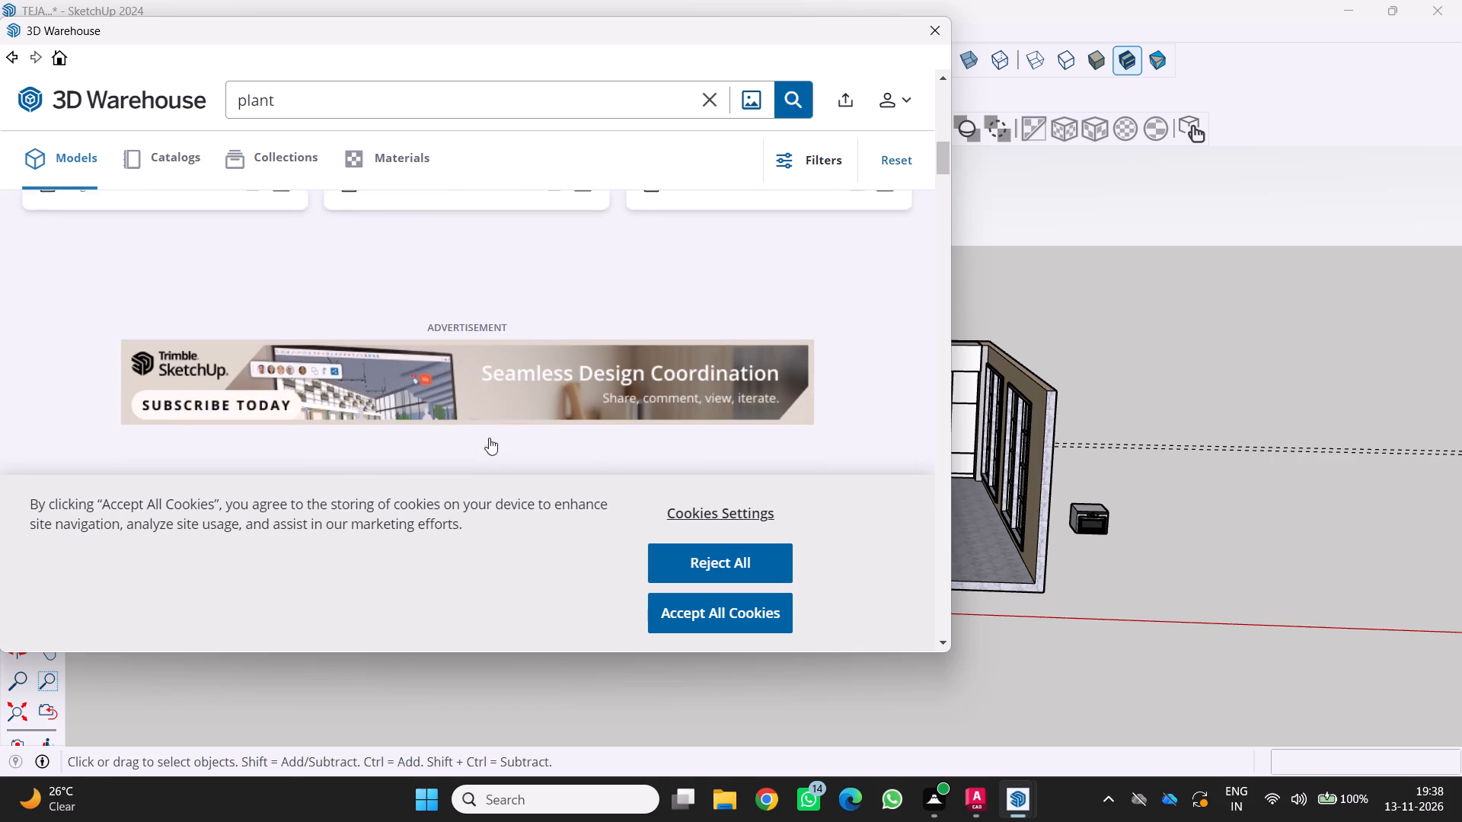
scroll(489, 438, down, 3)
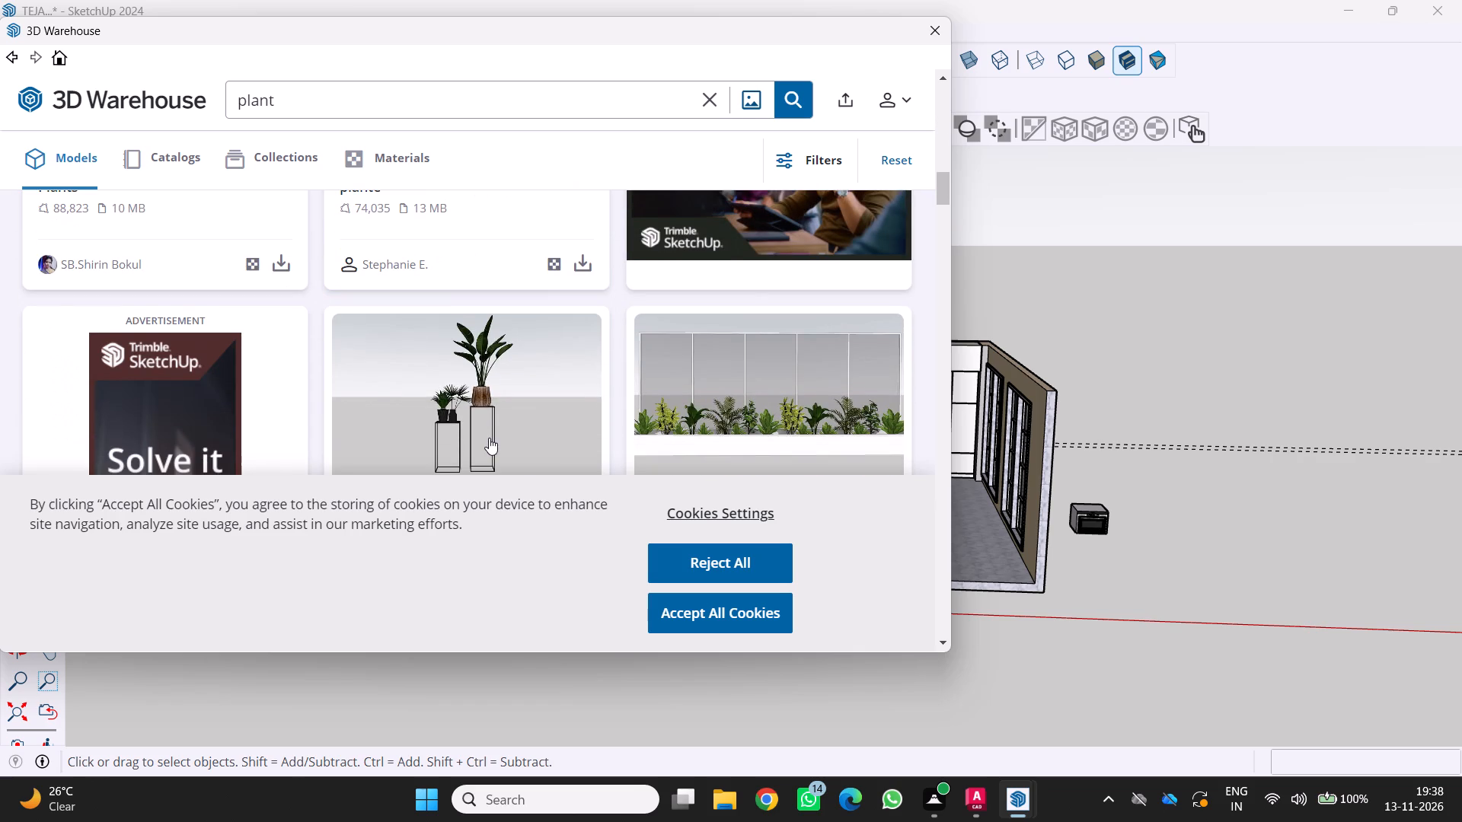
scroll(489, 438, down, 4)
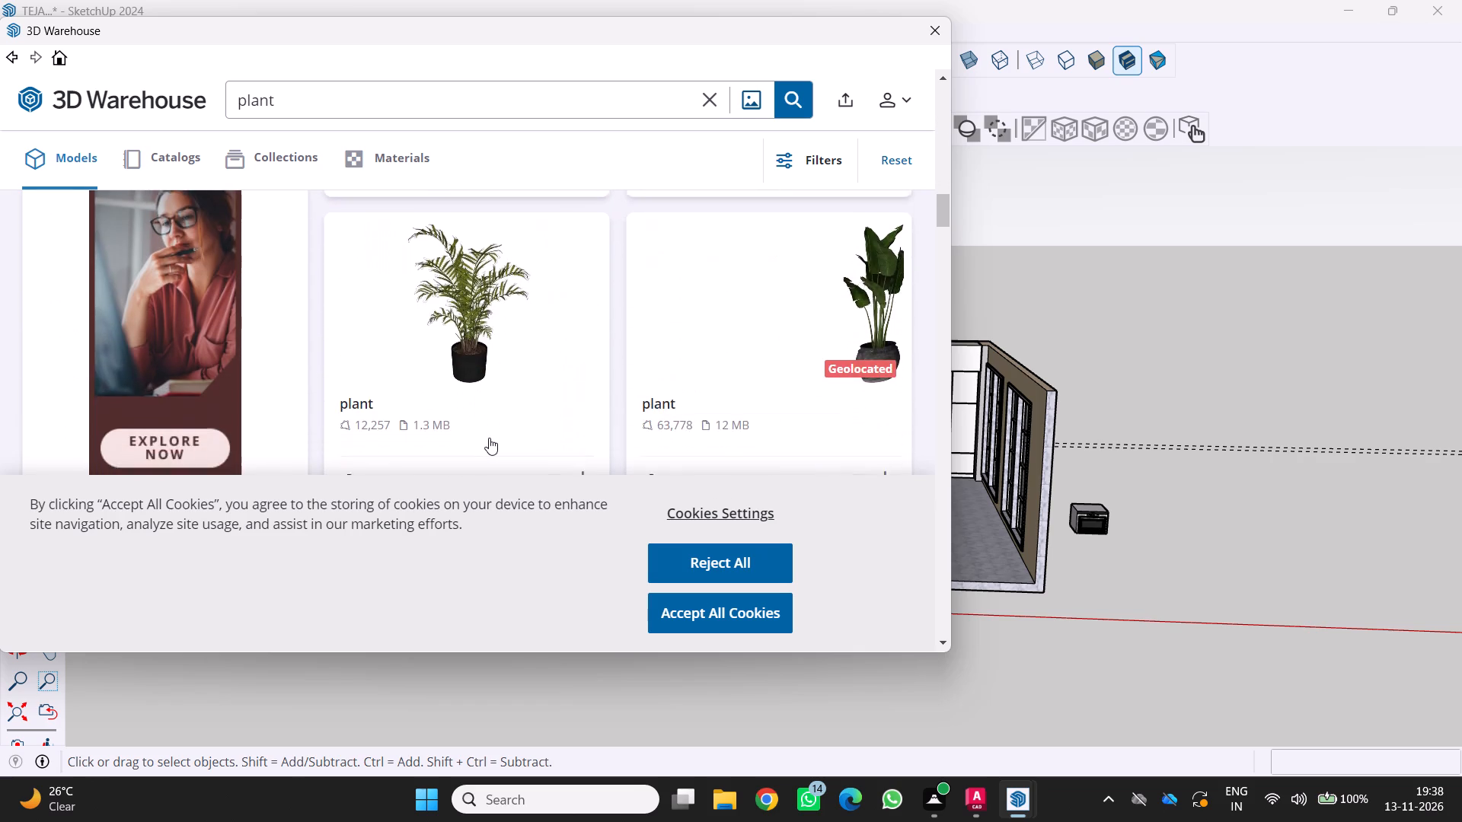
scroll(489, 438, down, 4)
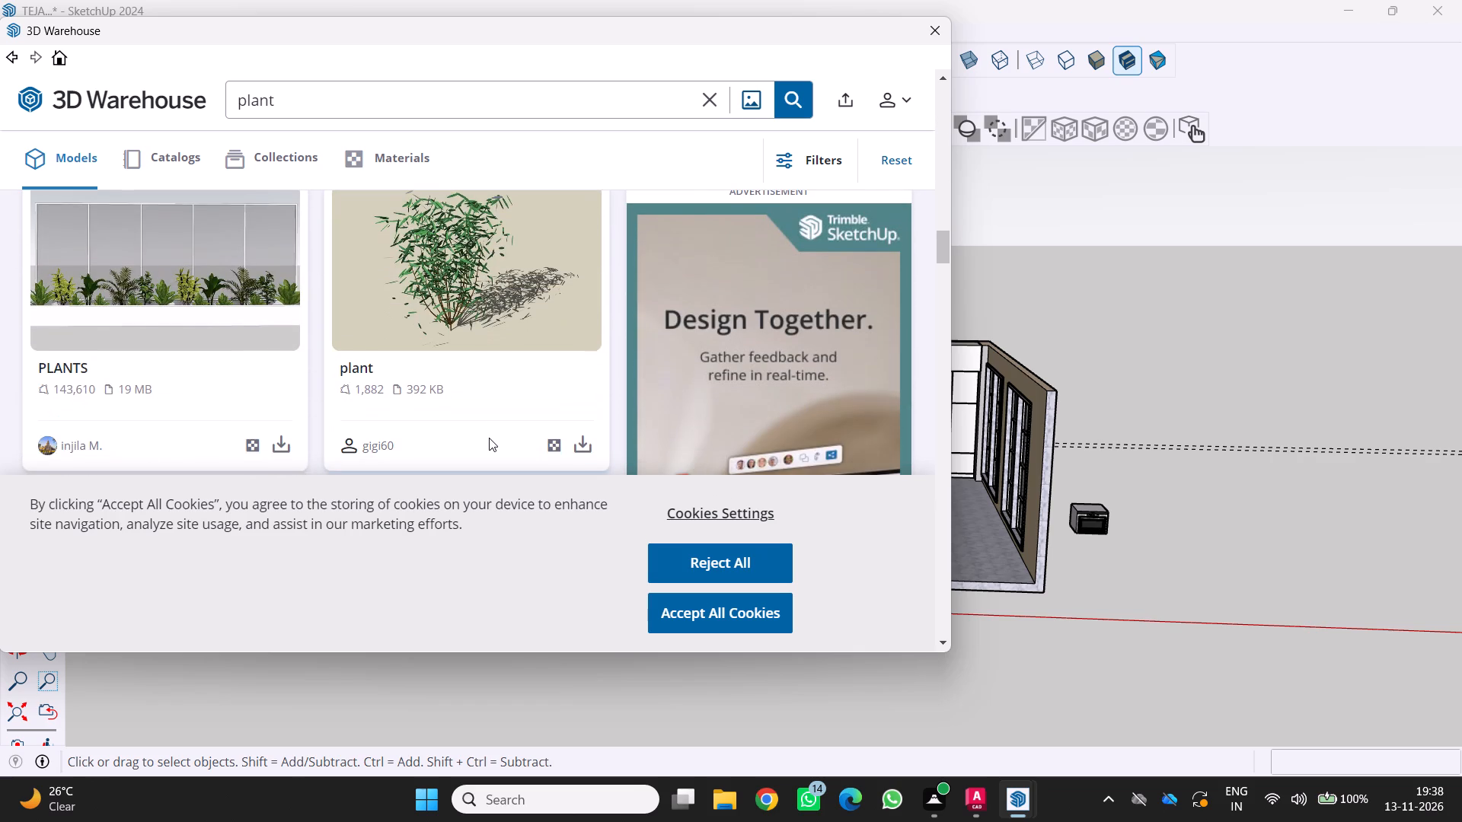
scroll(489, 437, down, 4)
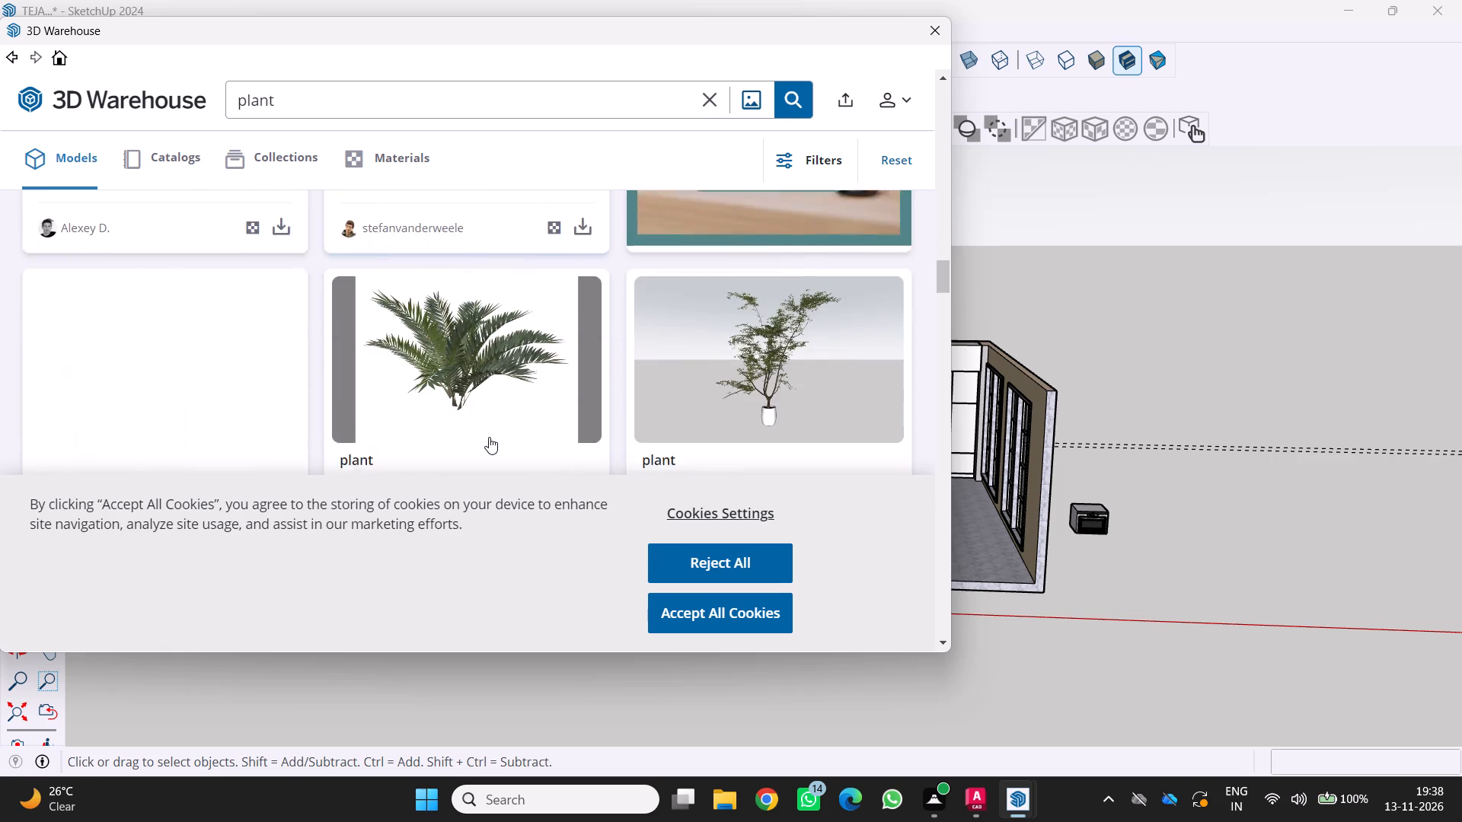
scroll(489, 437, down, 3)
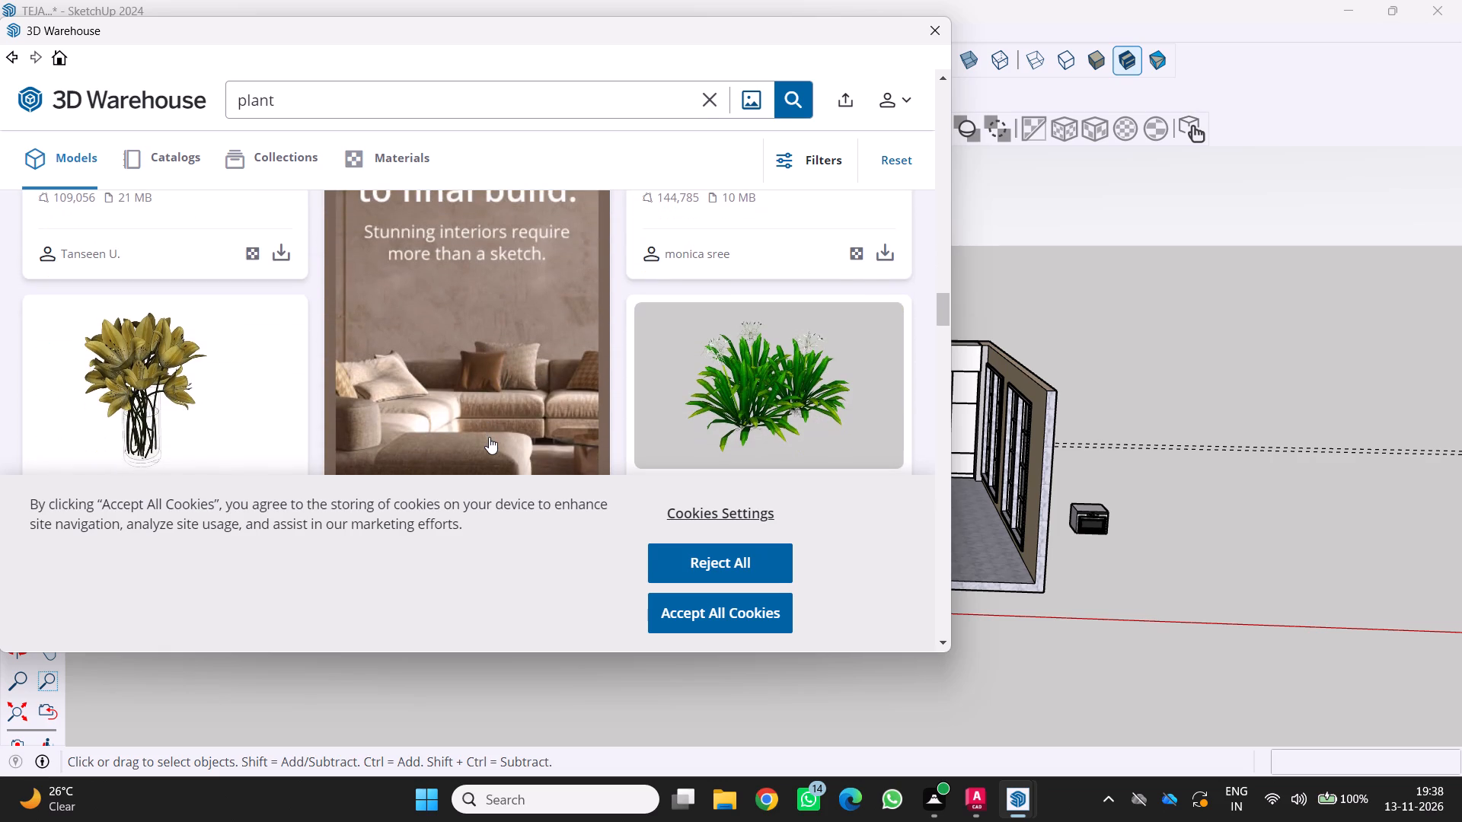
scroll(489, 437, down, 6)
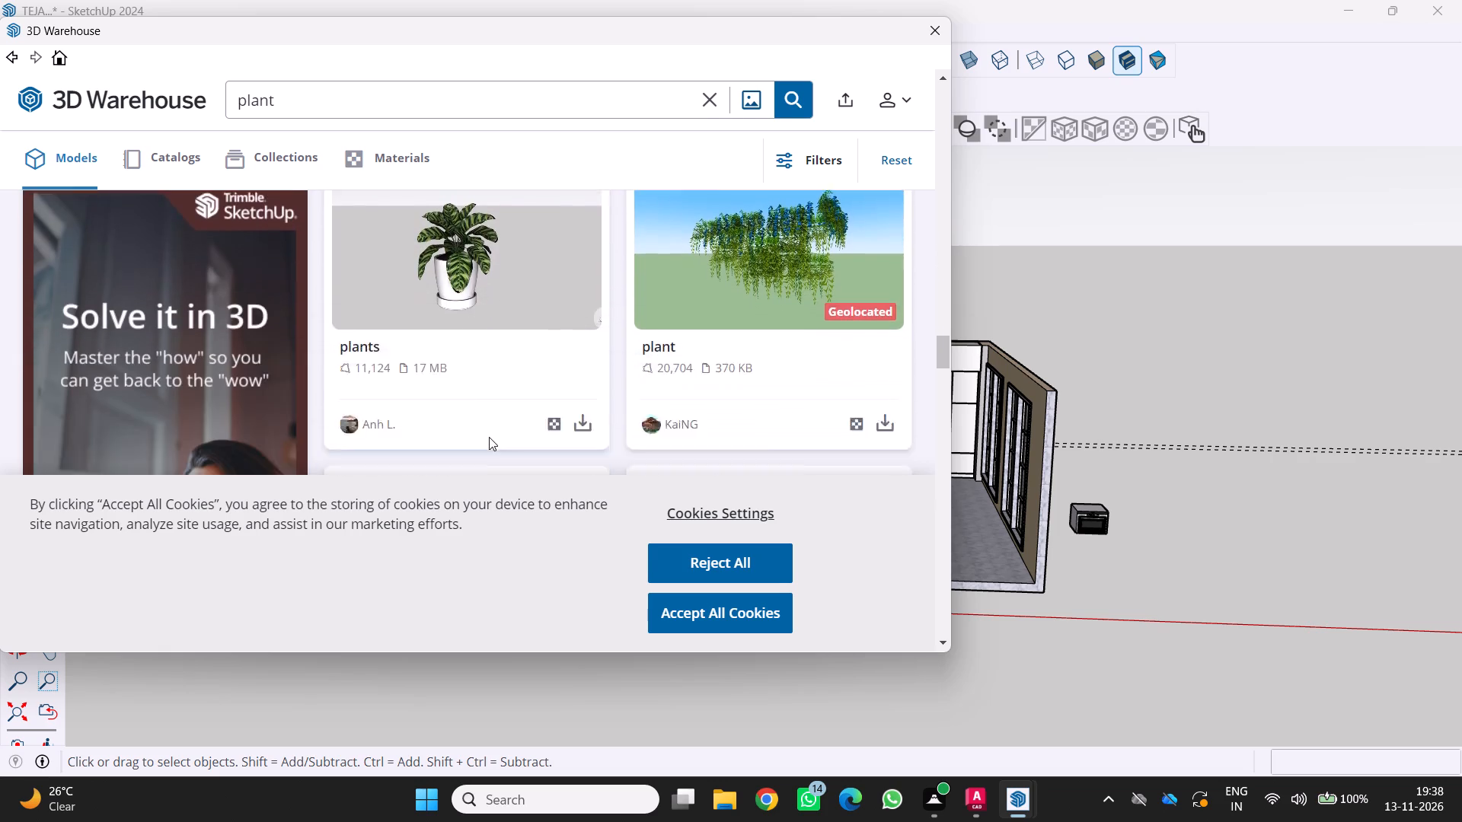
scroll(489, 437, down, 3)
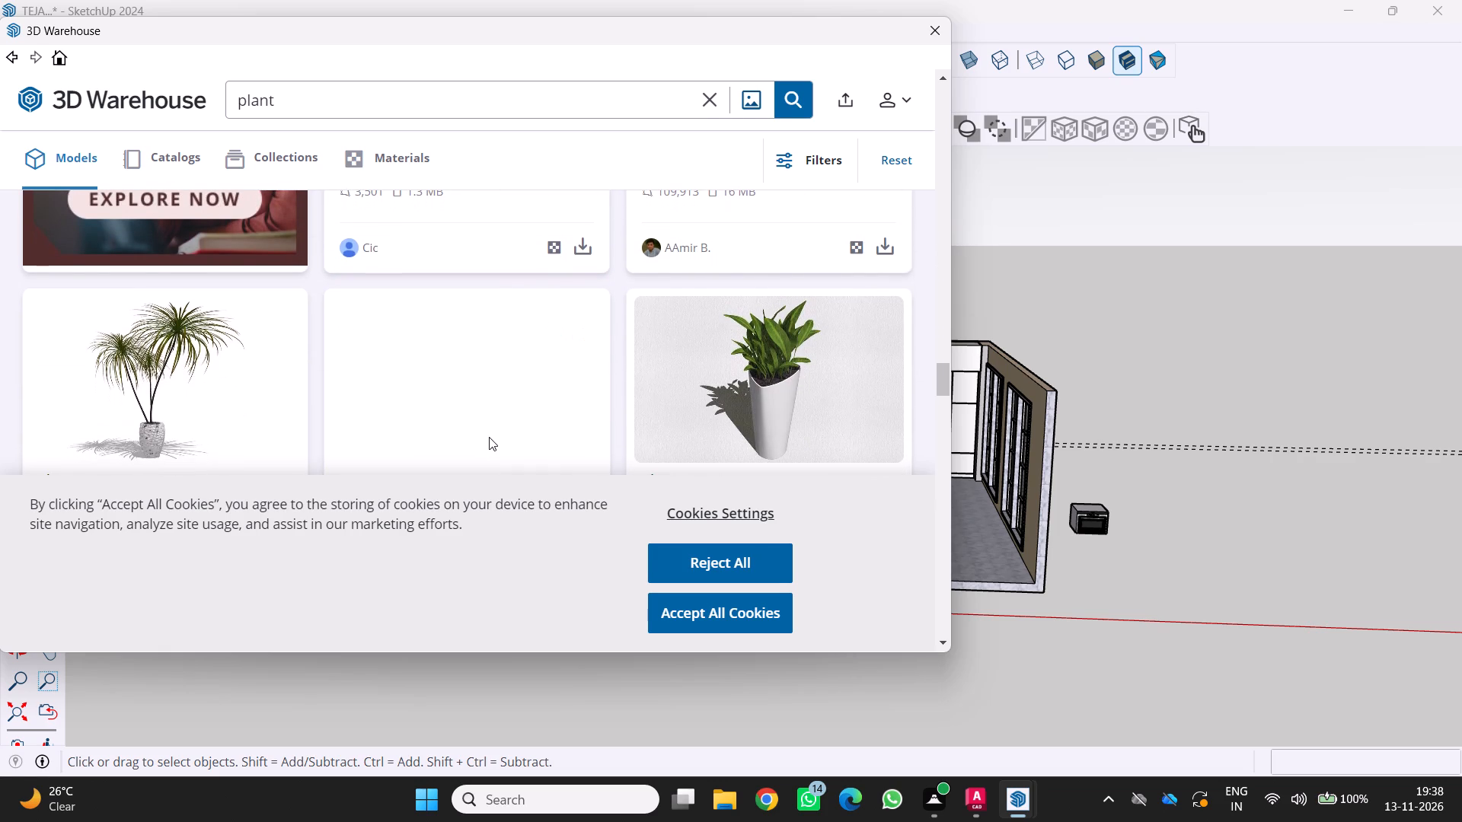
scroll(489, 437, down, 5)
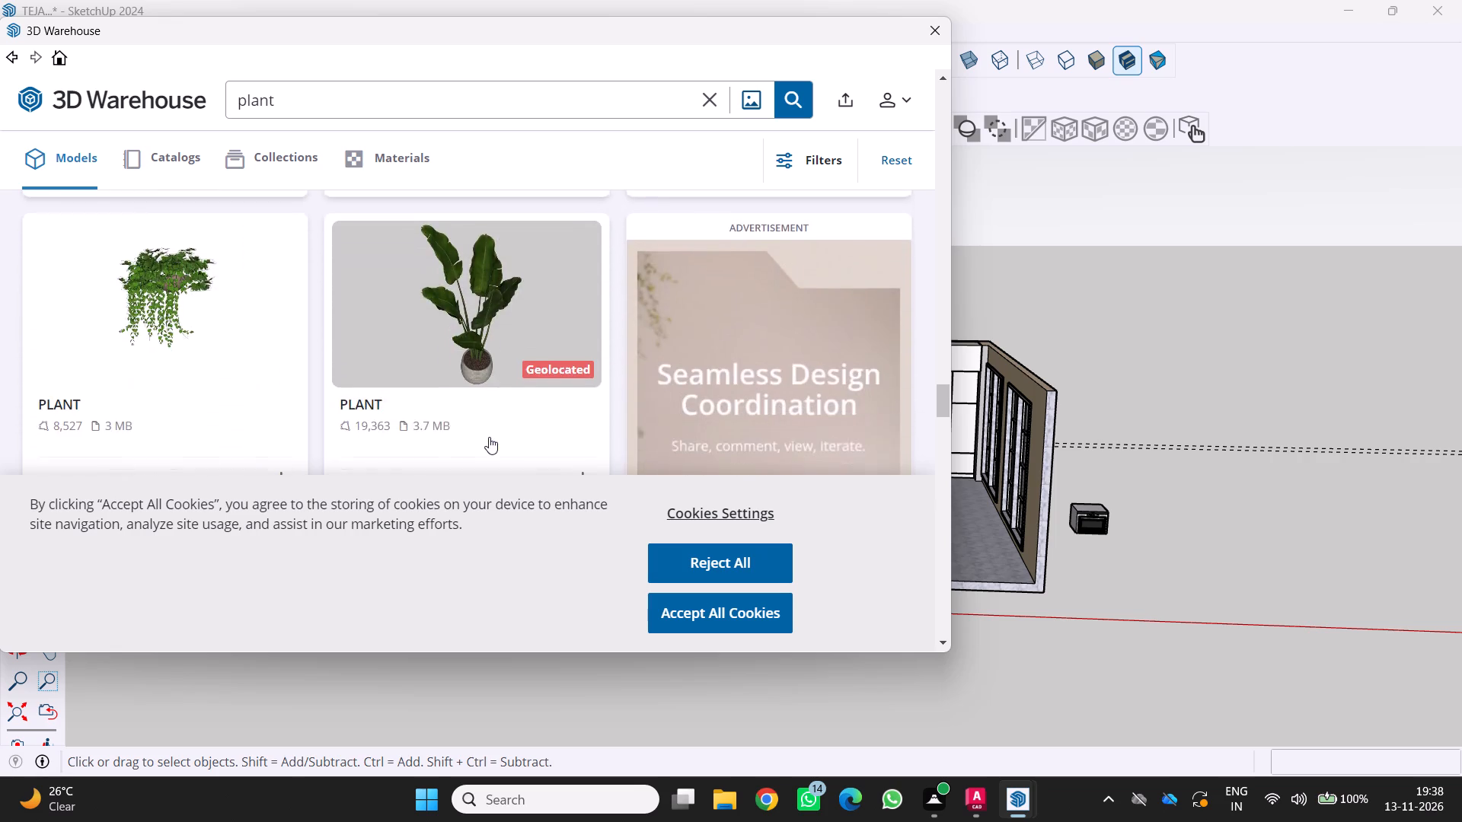
scroll(489, 437, down, 5)
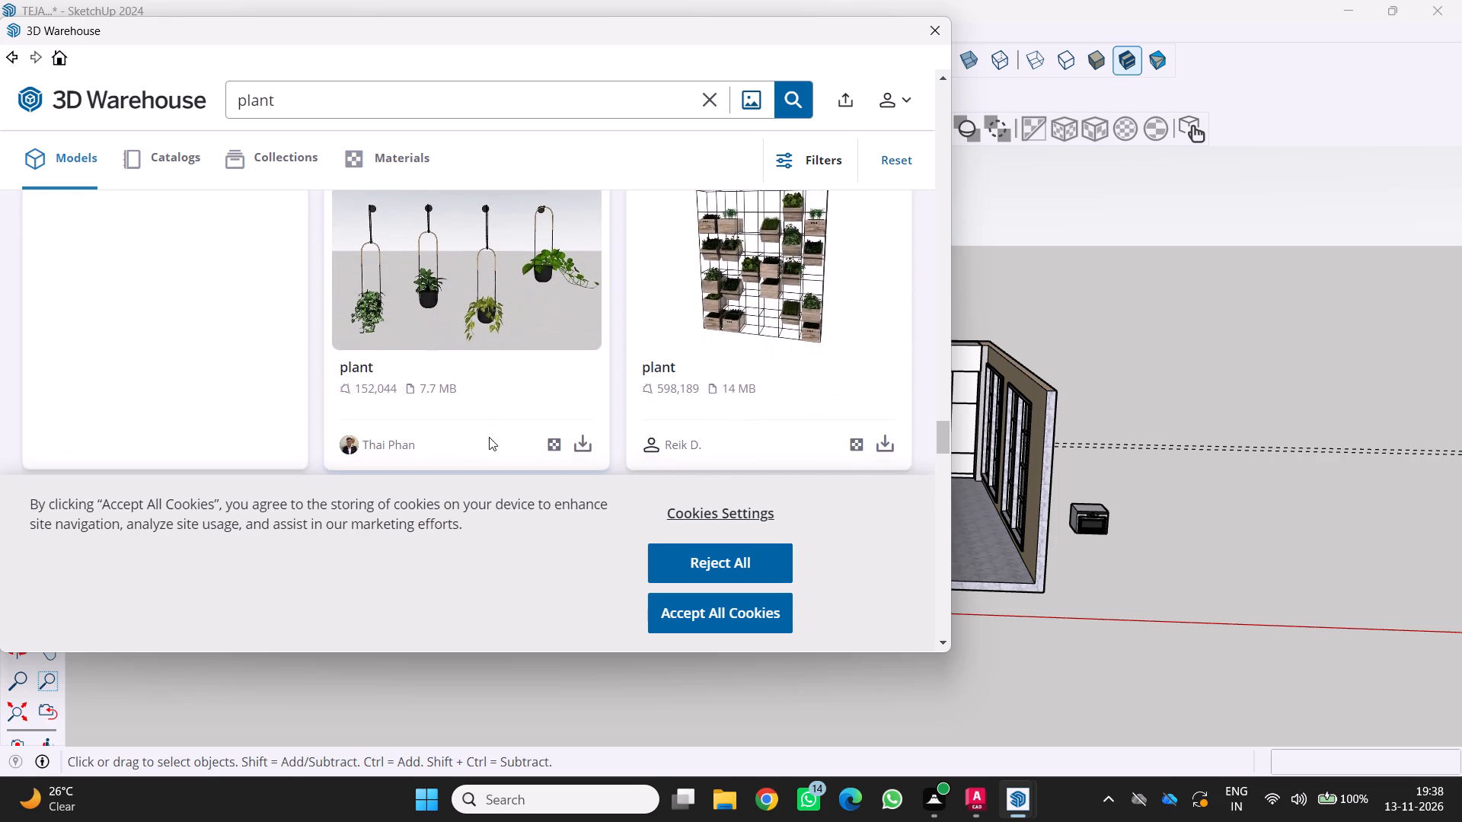
scroll(489, 437, down, 7)
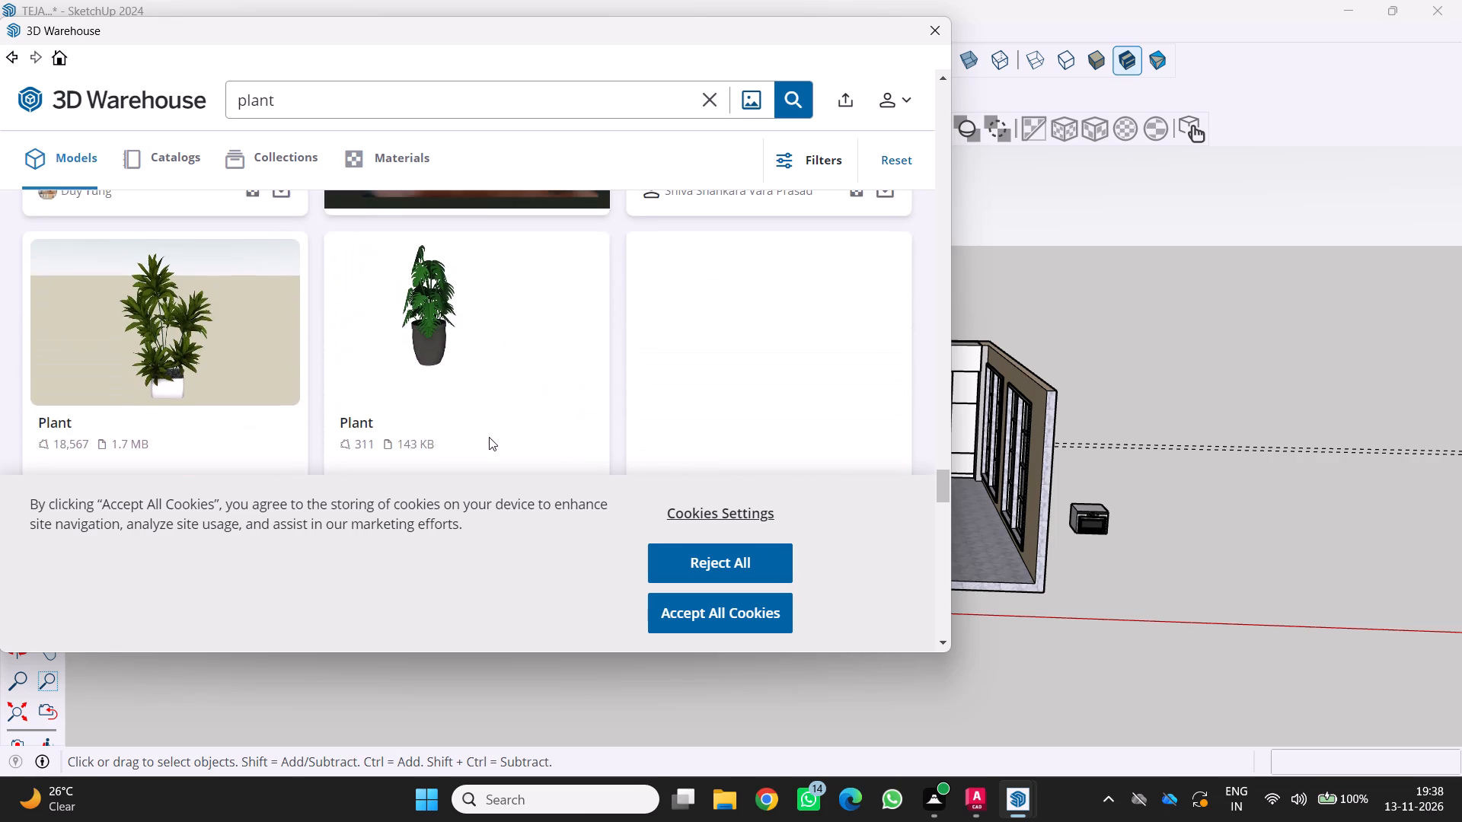
scroll(489, 437, down, 7)
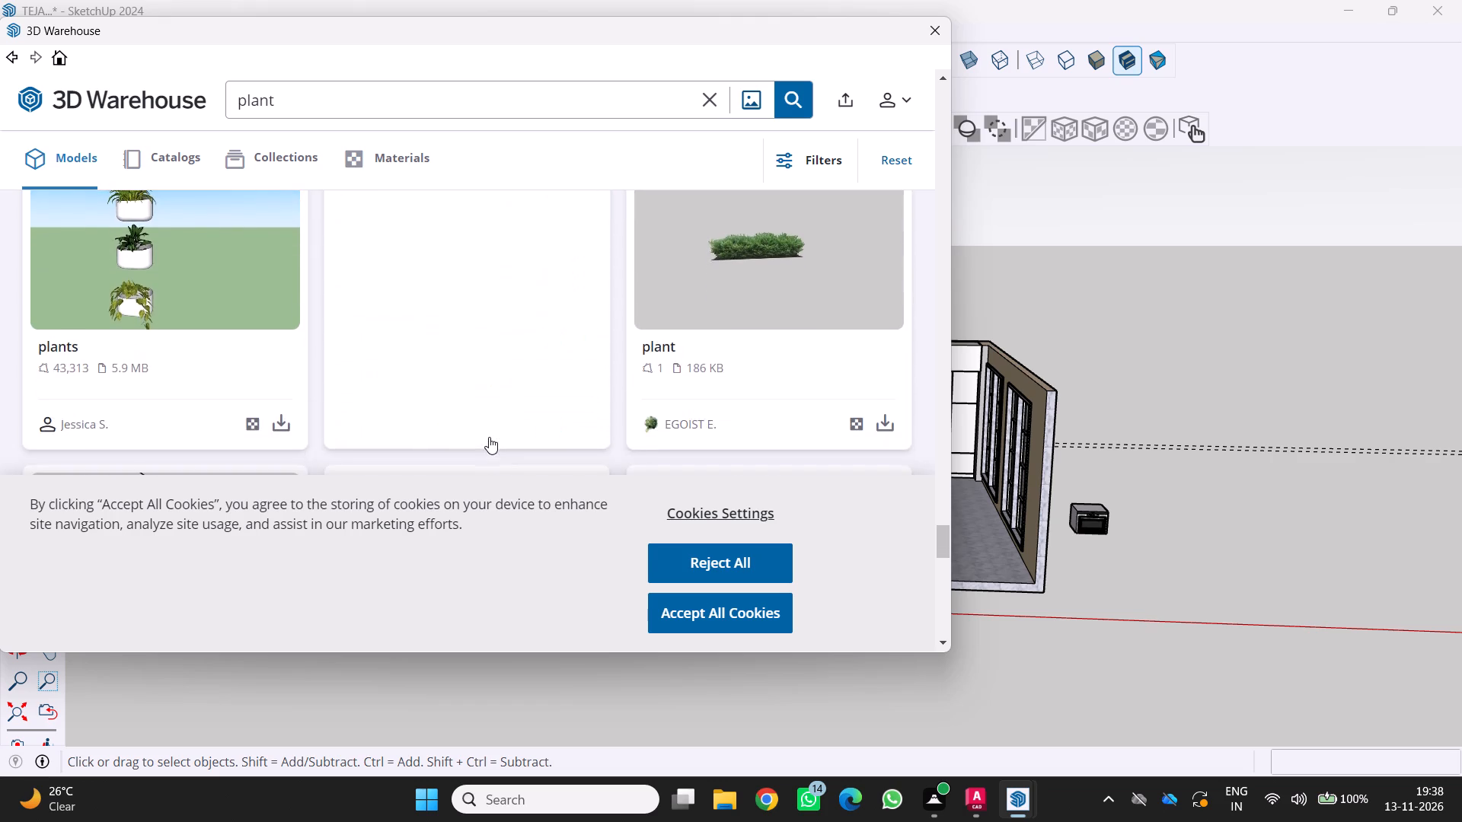
scroll(489, 437, down, 3)
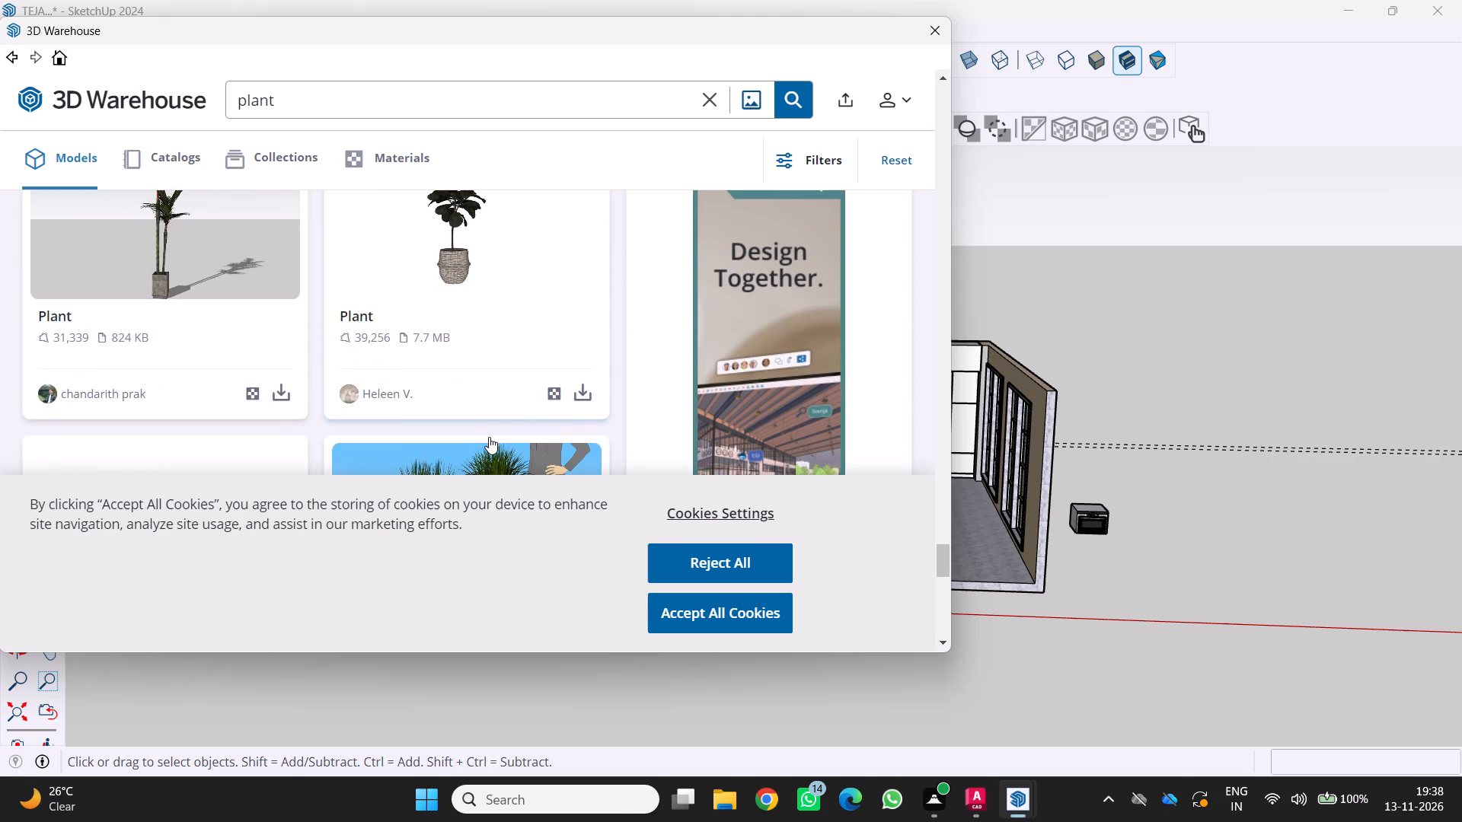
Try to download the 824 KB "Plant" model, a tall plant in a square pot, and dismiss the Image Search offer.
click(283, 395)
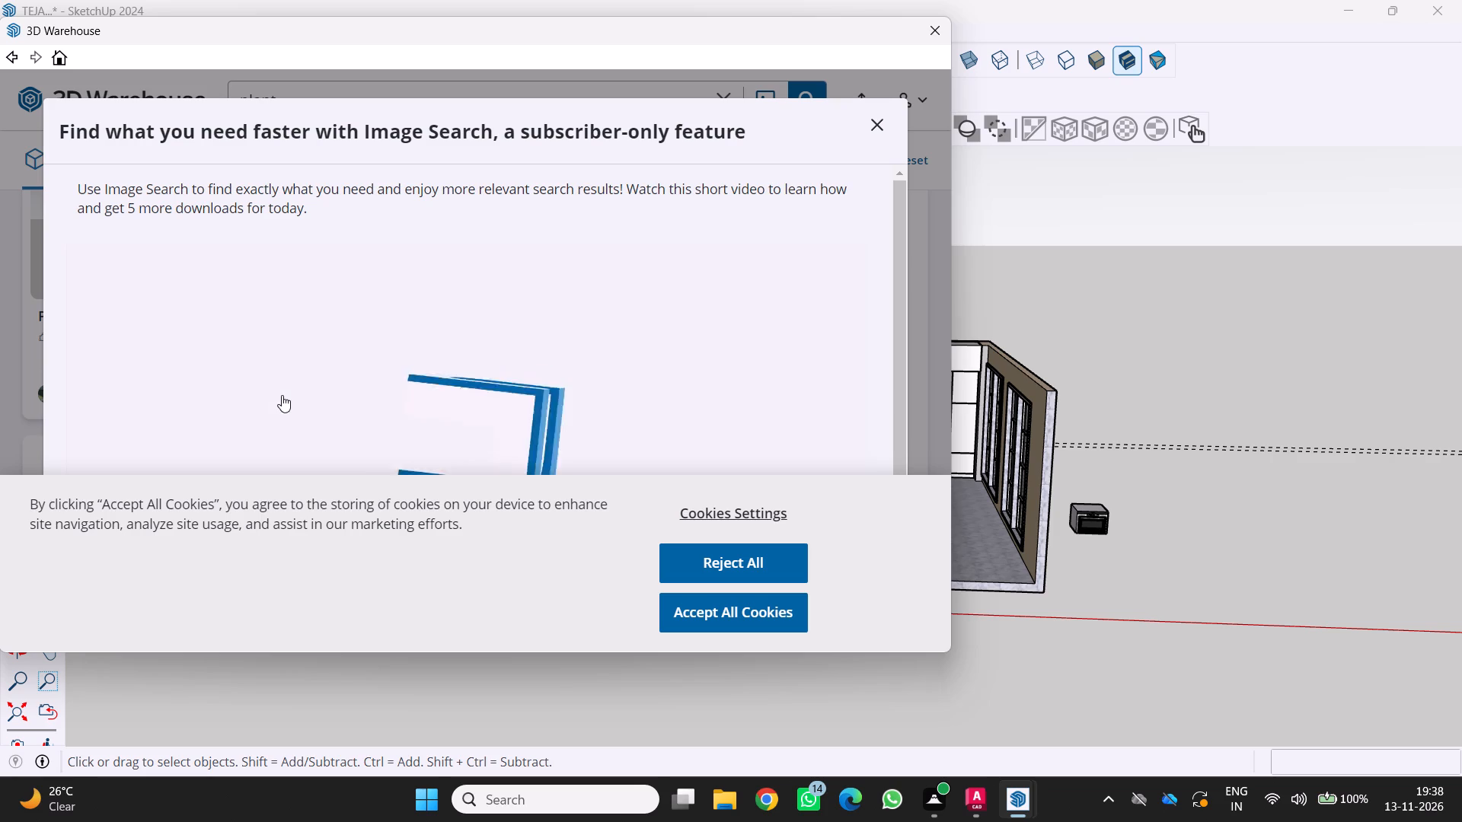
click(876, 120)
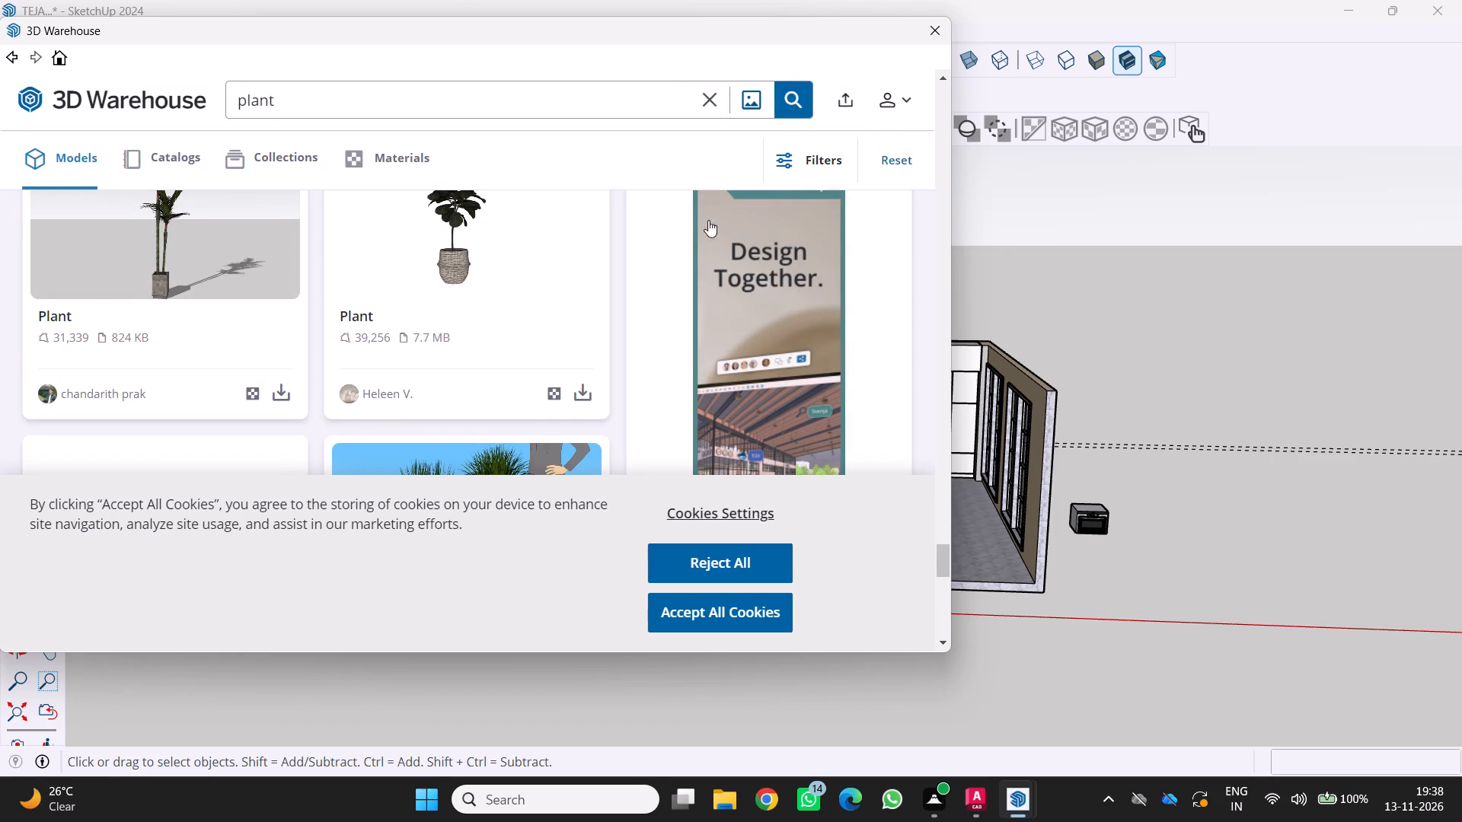
Look further through the plant search results for another potted plant model to download.
scroll(752, 273, down, 3)
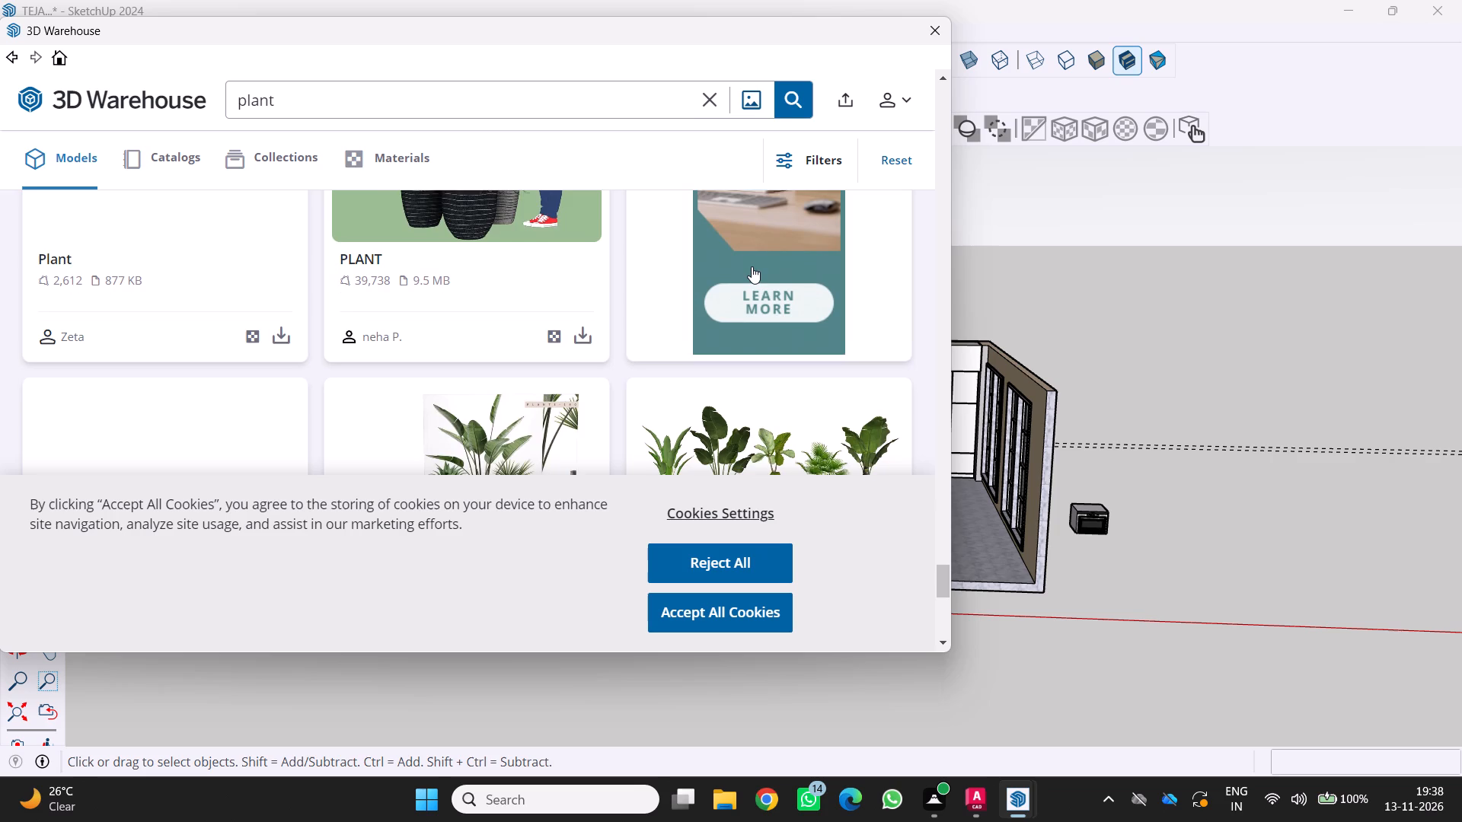
scroll(752, 266, down, 6)
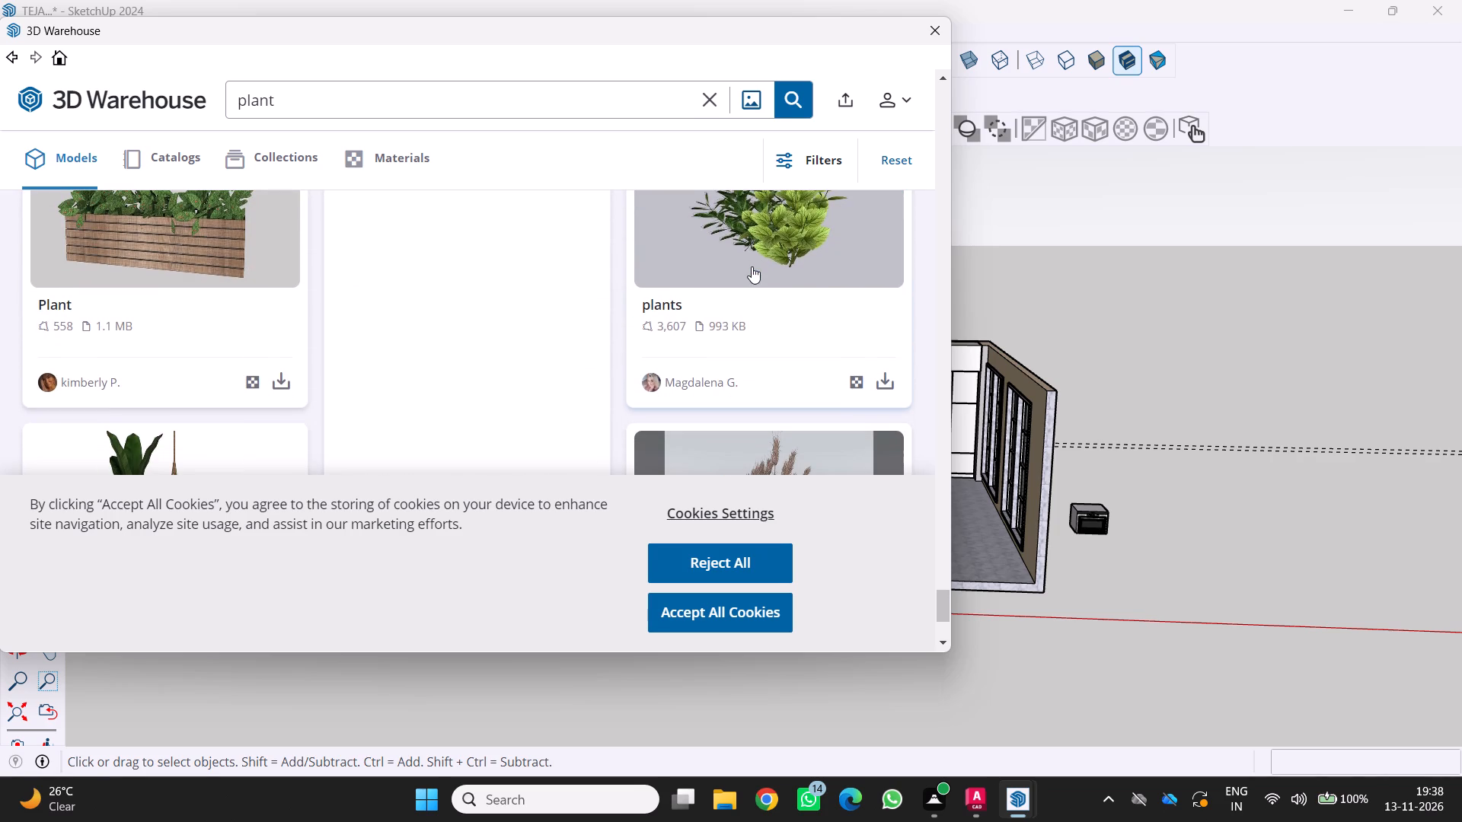
scroll(752, 266, down, 5)
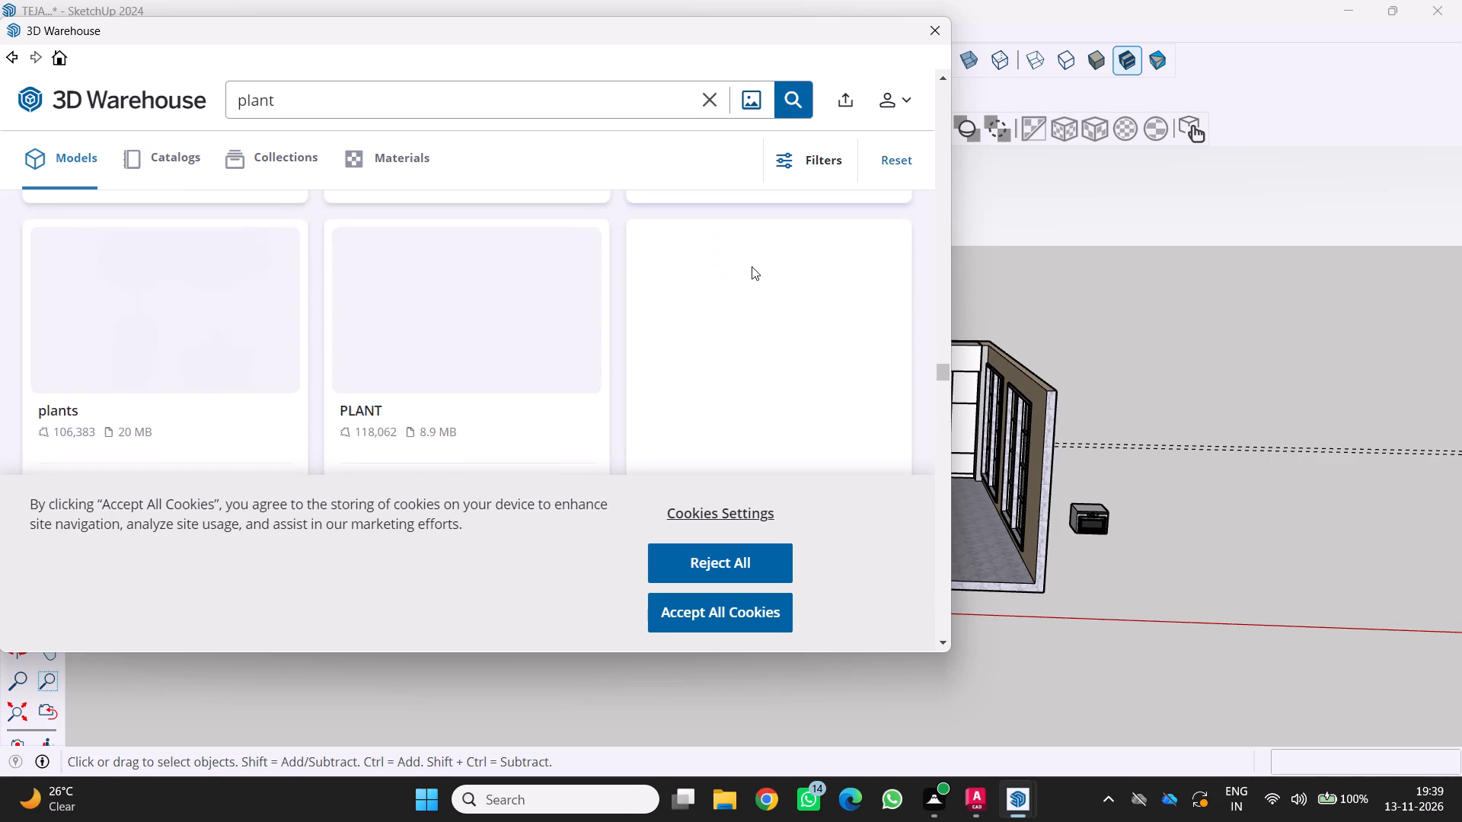
scroll(752, 266, down, 4)
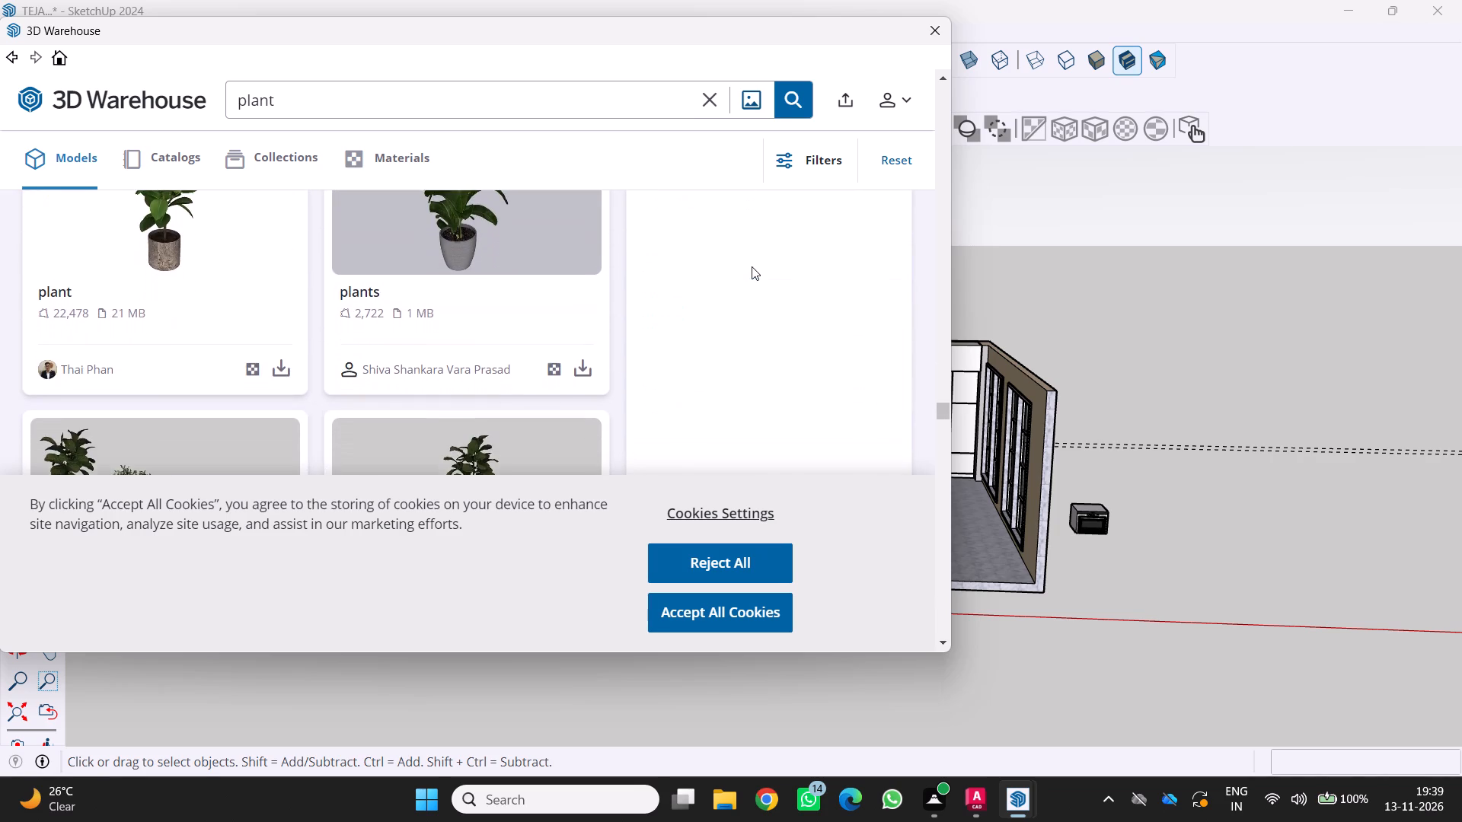
scroll(752, 266, down, 3)
scroll(752, 266, left, 1)
scroll(752, 266, down, 1)
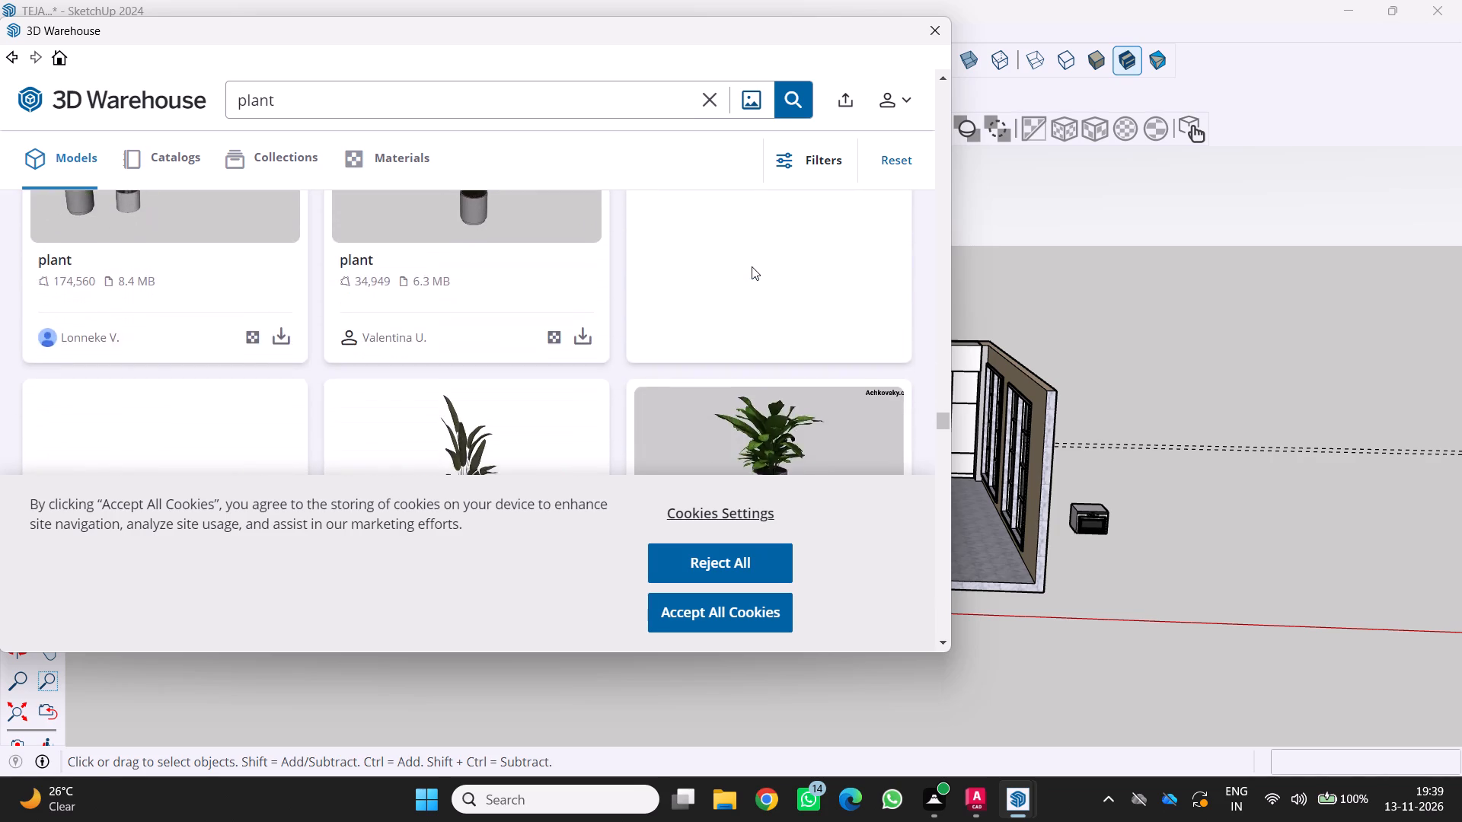
scroll(752, 266, down, 2)
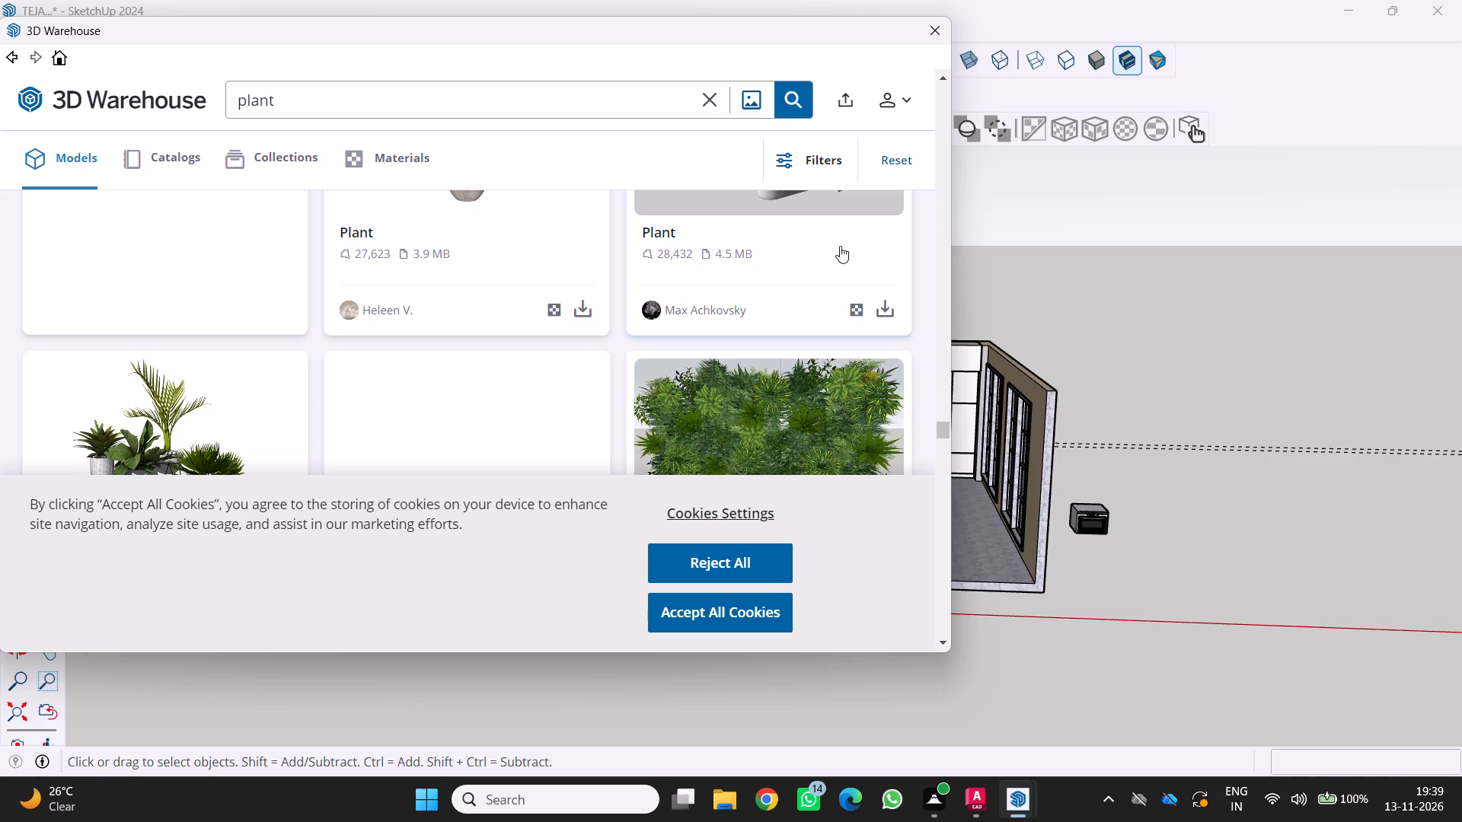
scroll(554, 349, down, 3)
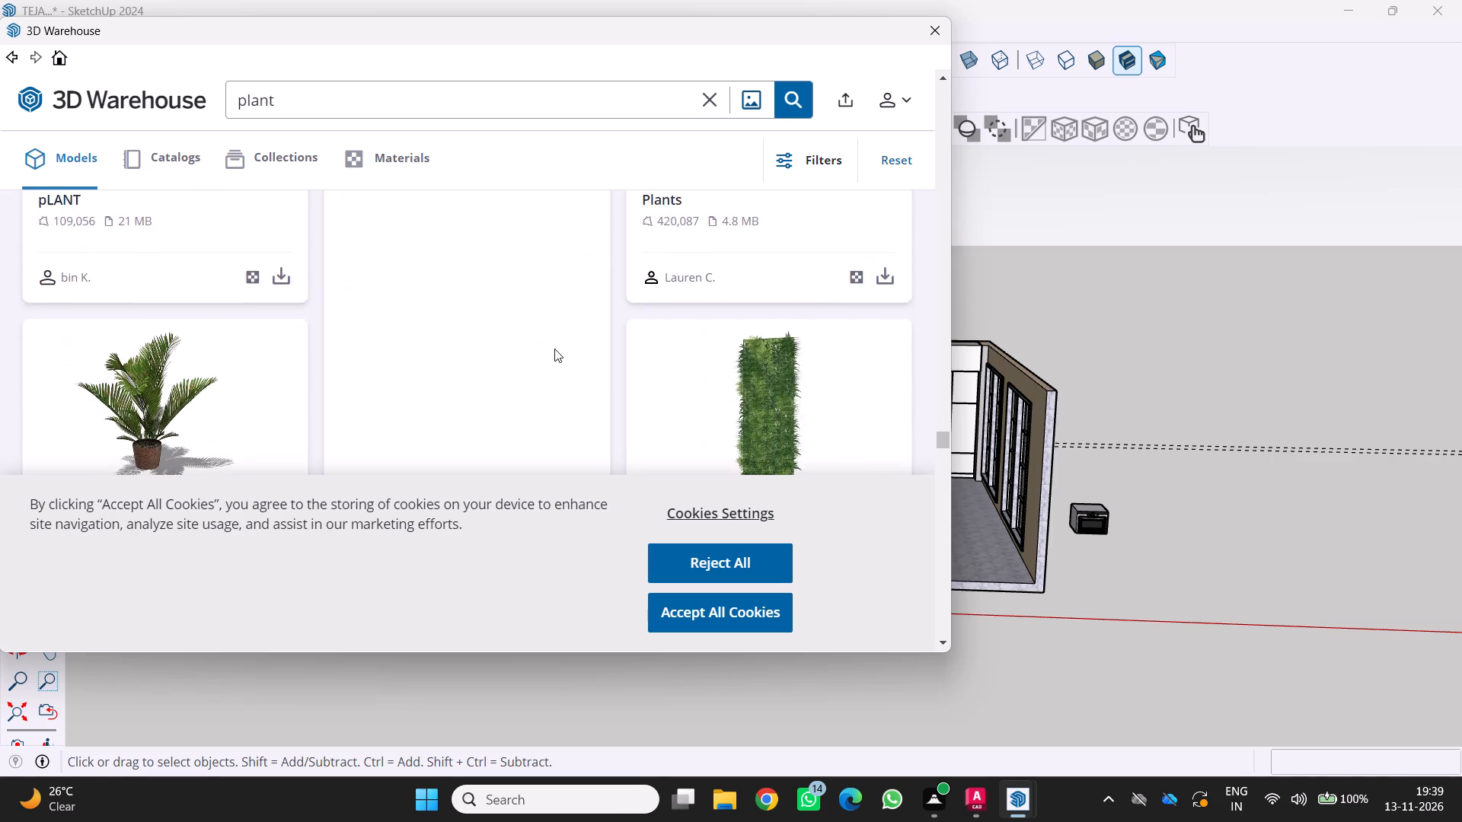
scroll(554, 349, down, 5)
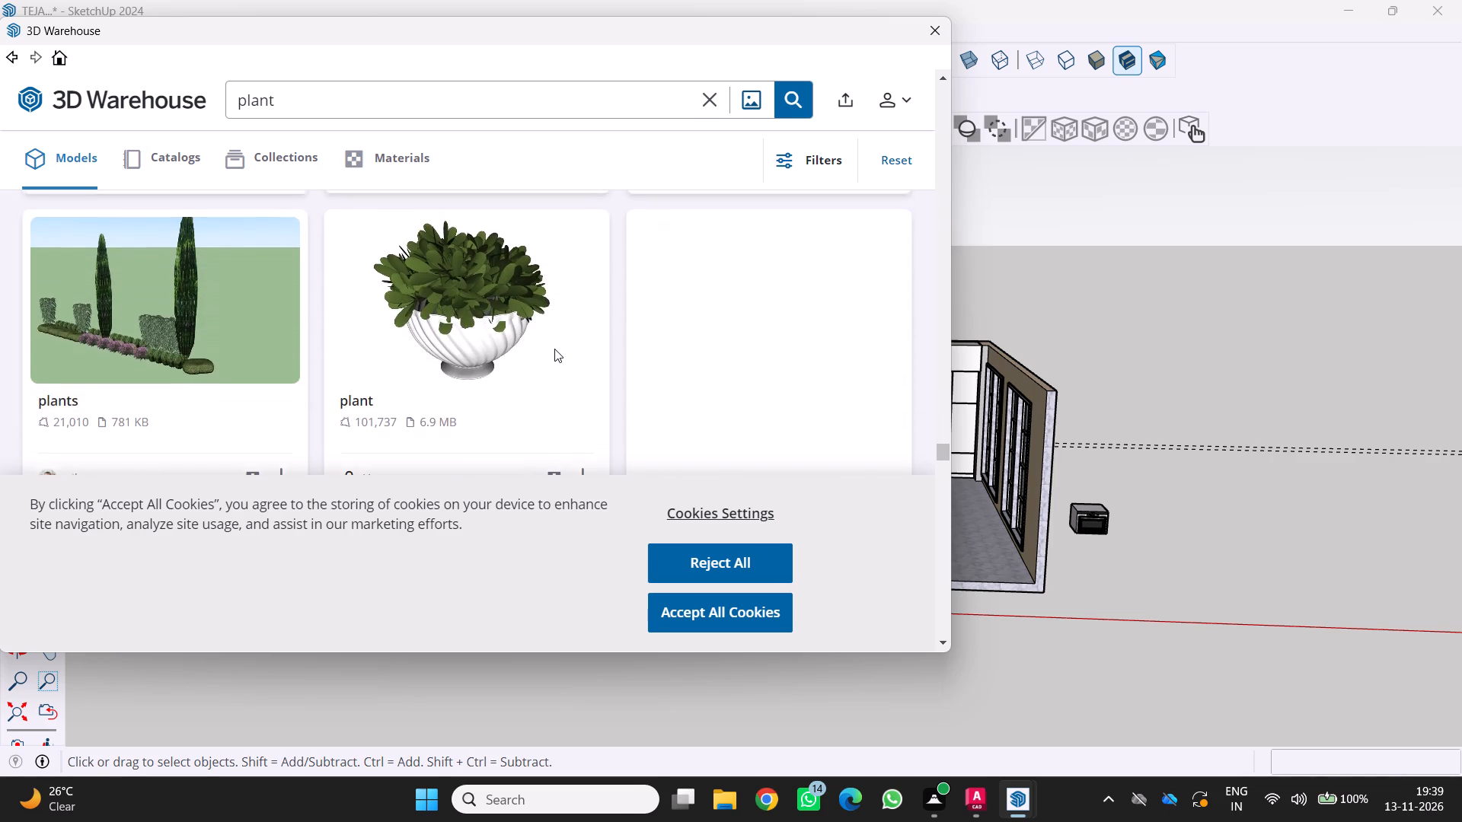
scroll(554, 349, down, 4)
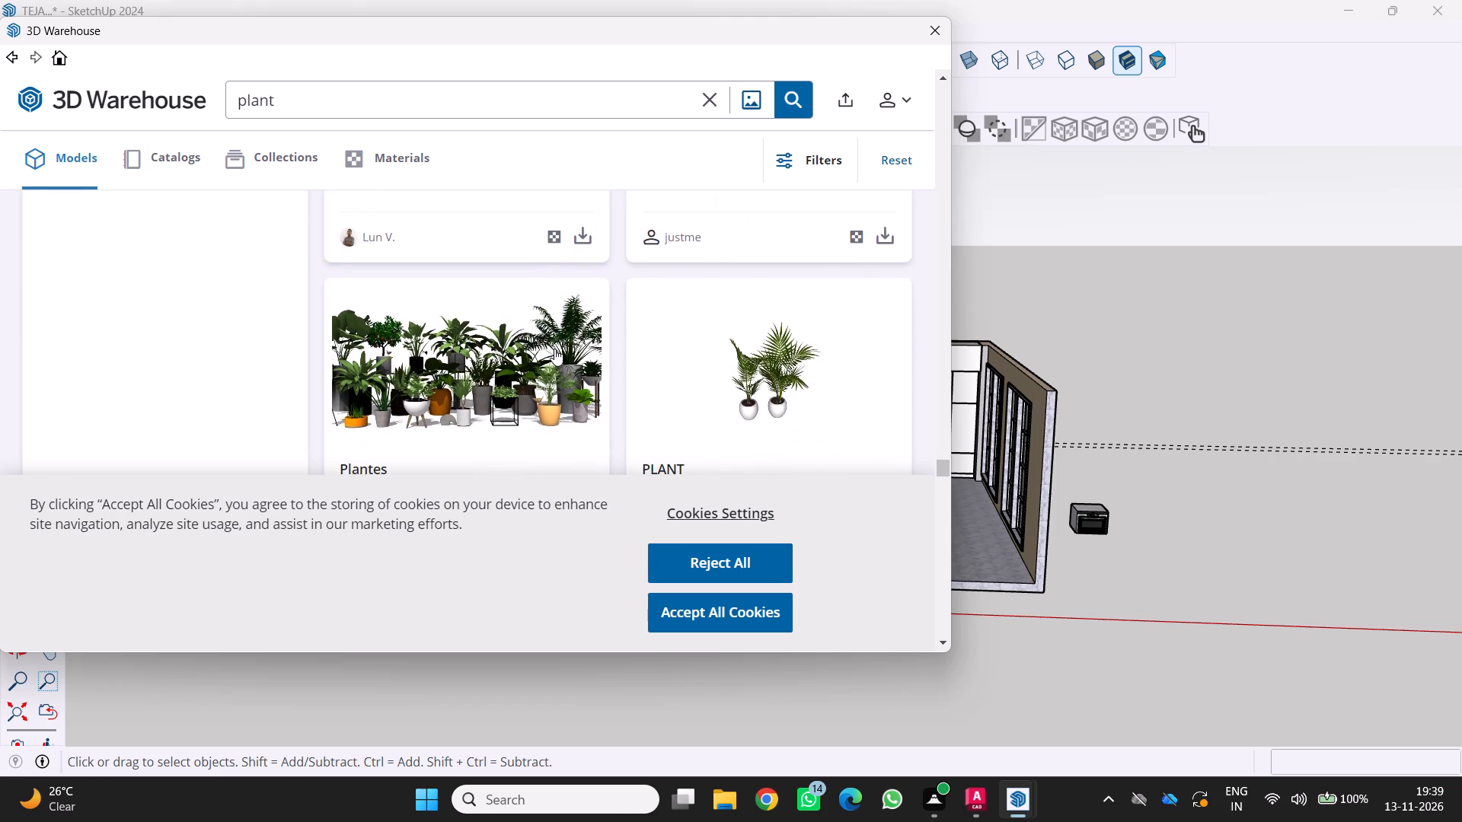
scroll(554, 349, down, 4)
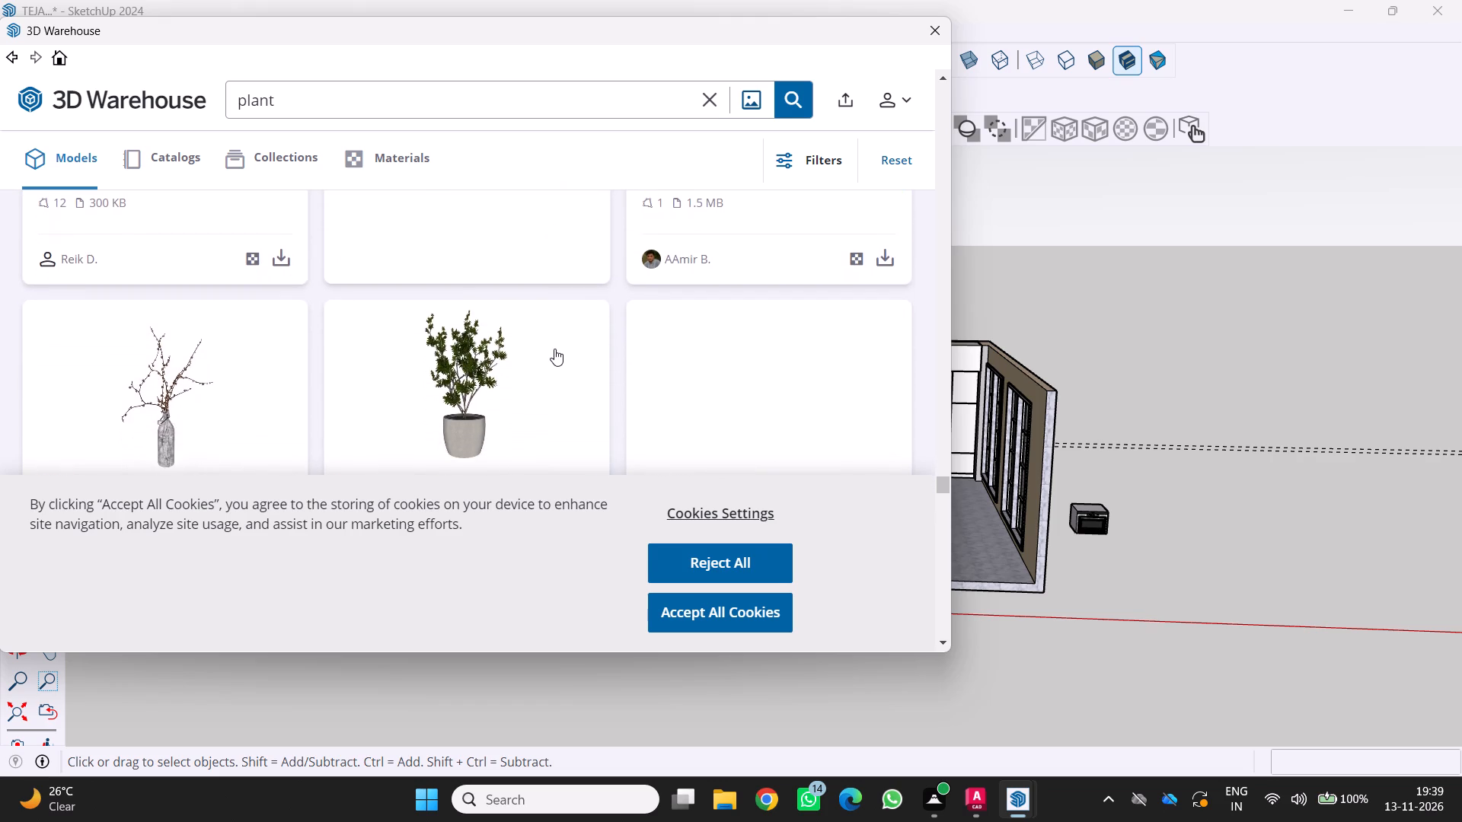
scroll(554, 349, down, 2)
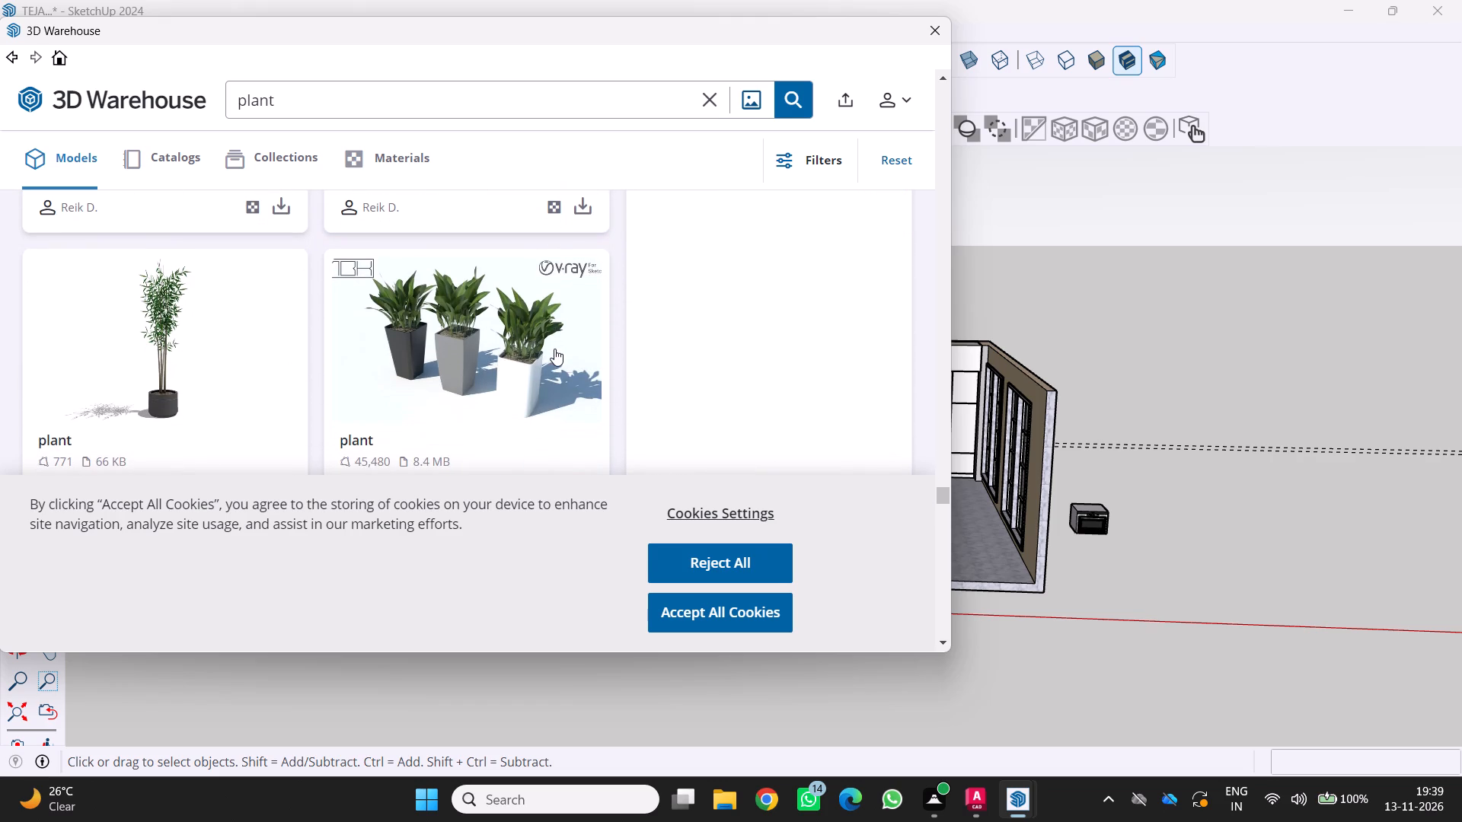
scroll(447, 314, down, 2)
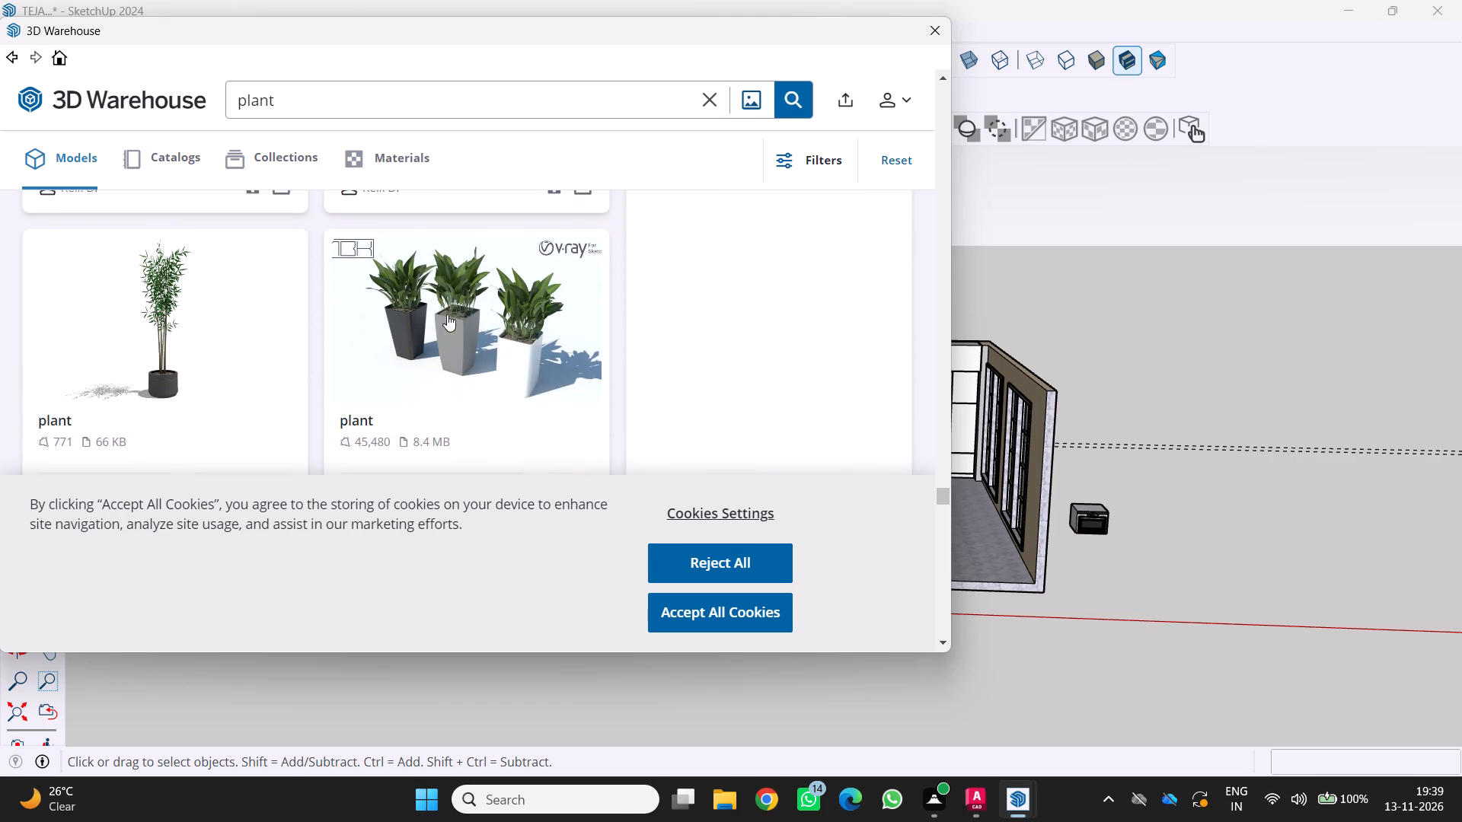
scroll(447, 314, down, 8)
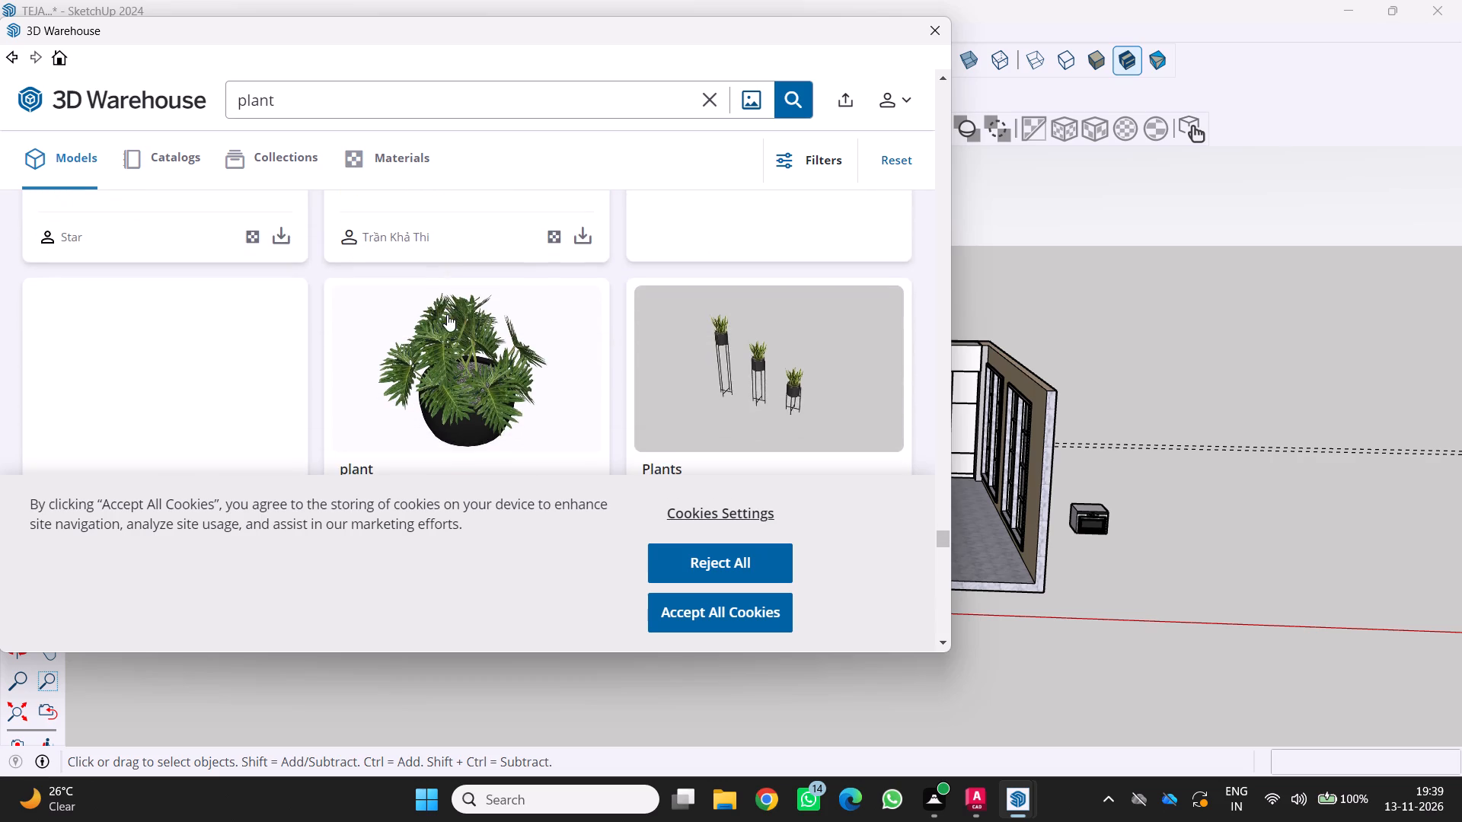
scroll(447, 314, down, 5)
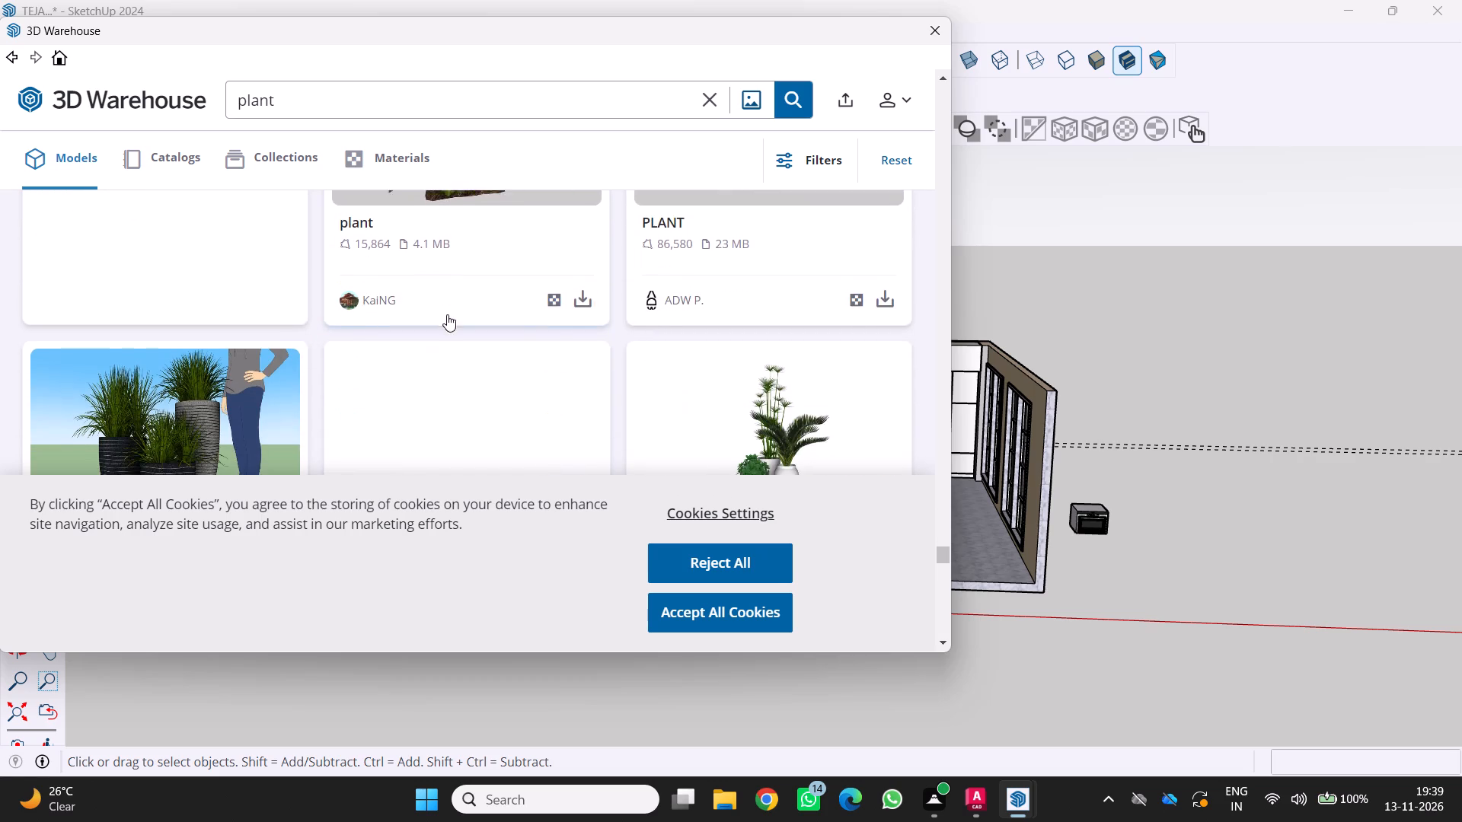
scroll(447, 314, down, 3)
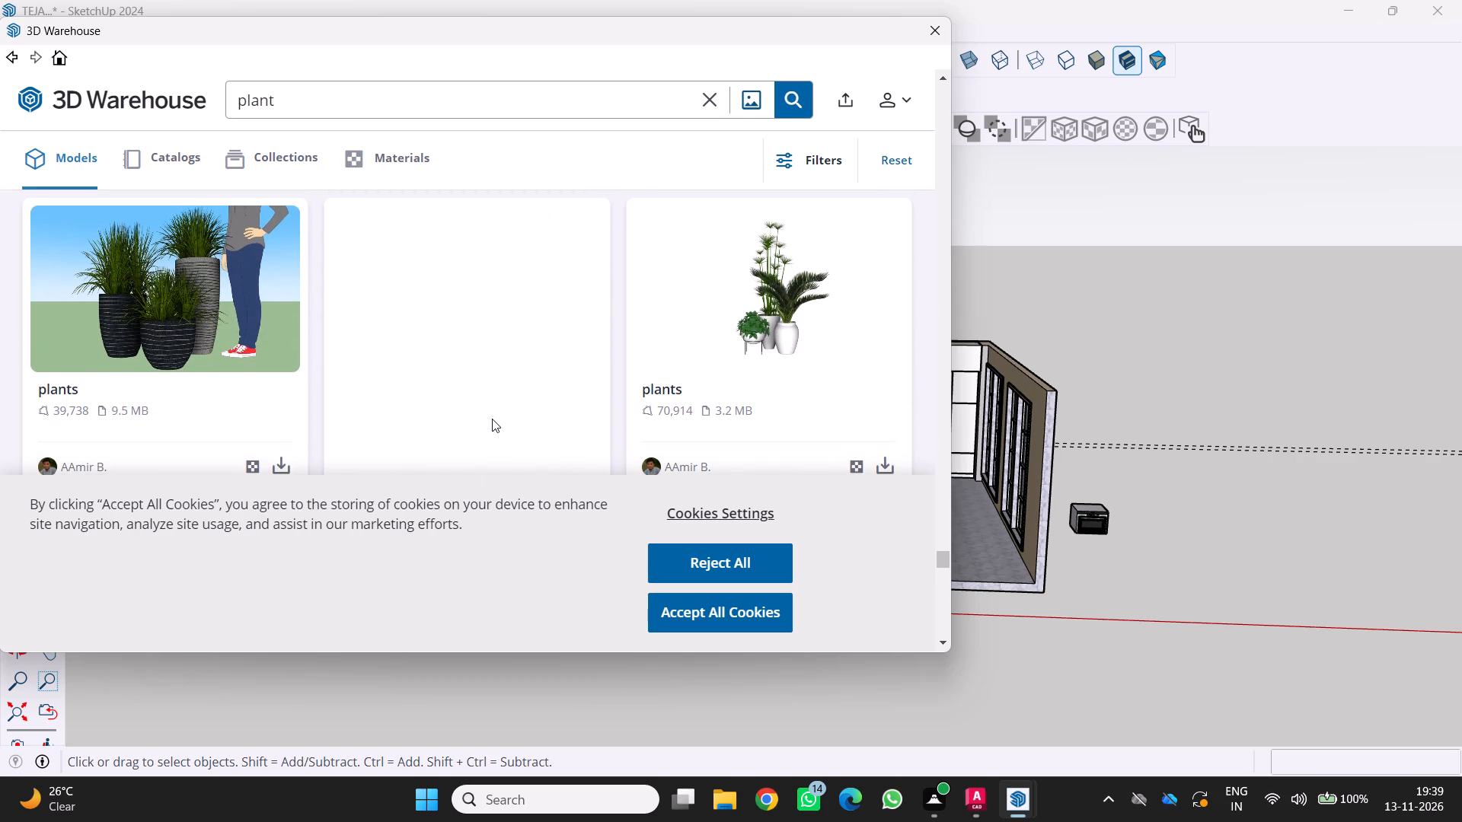
scroll(493, 369, down, 1)
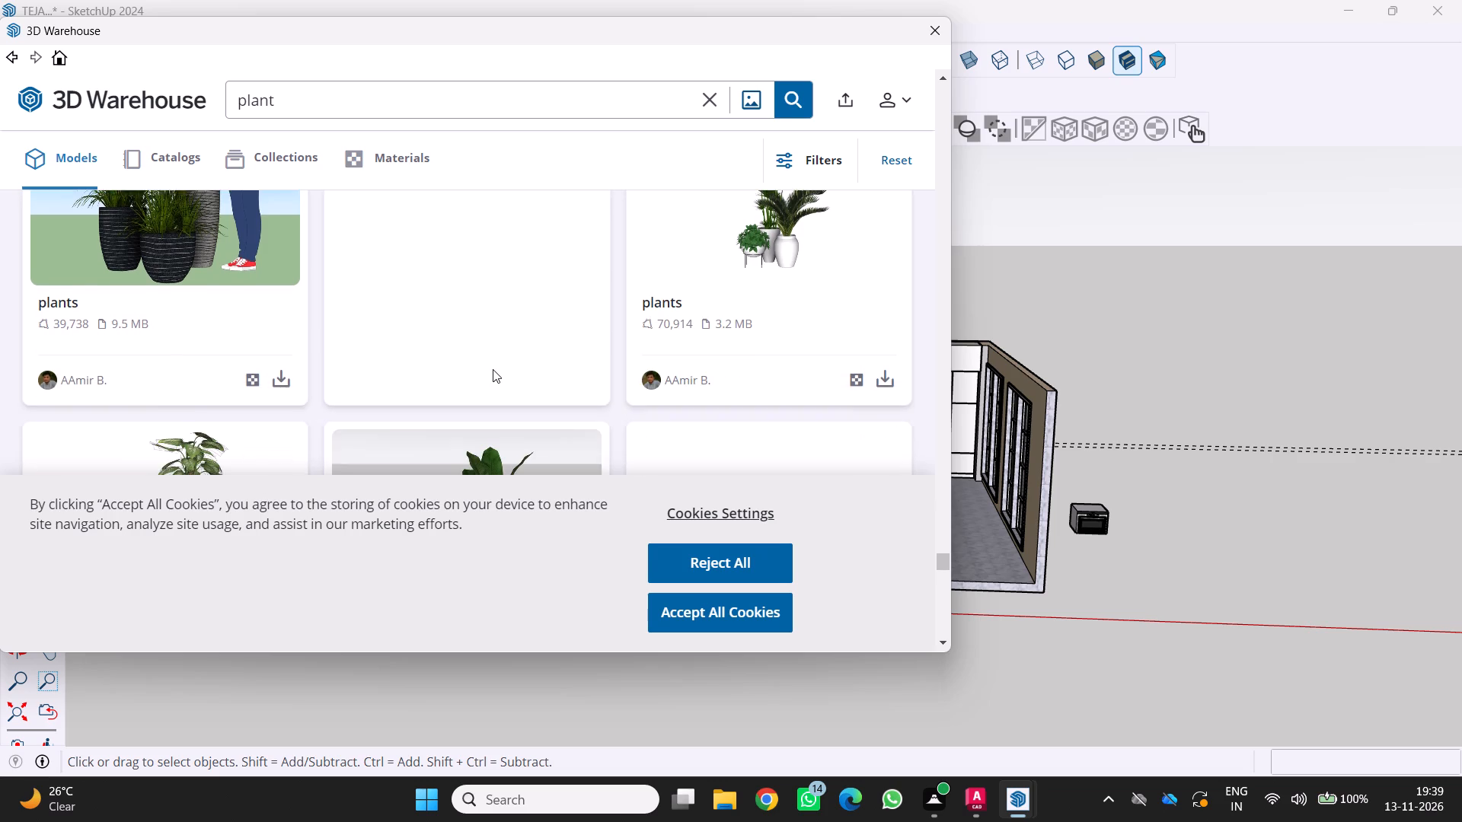
scroll(493, 369, down, 7)
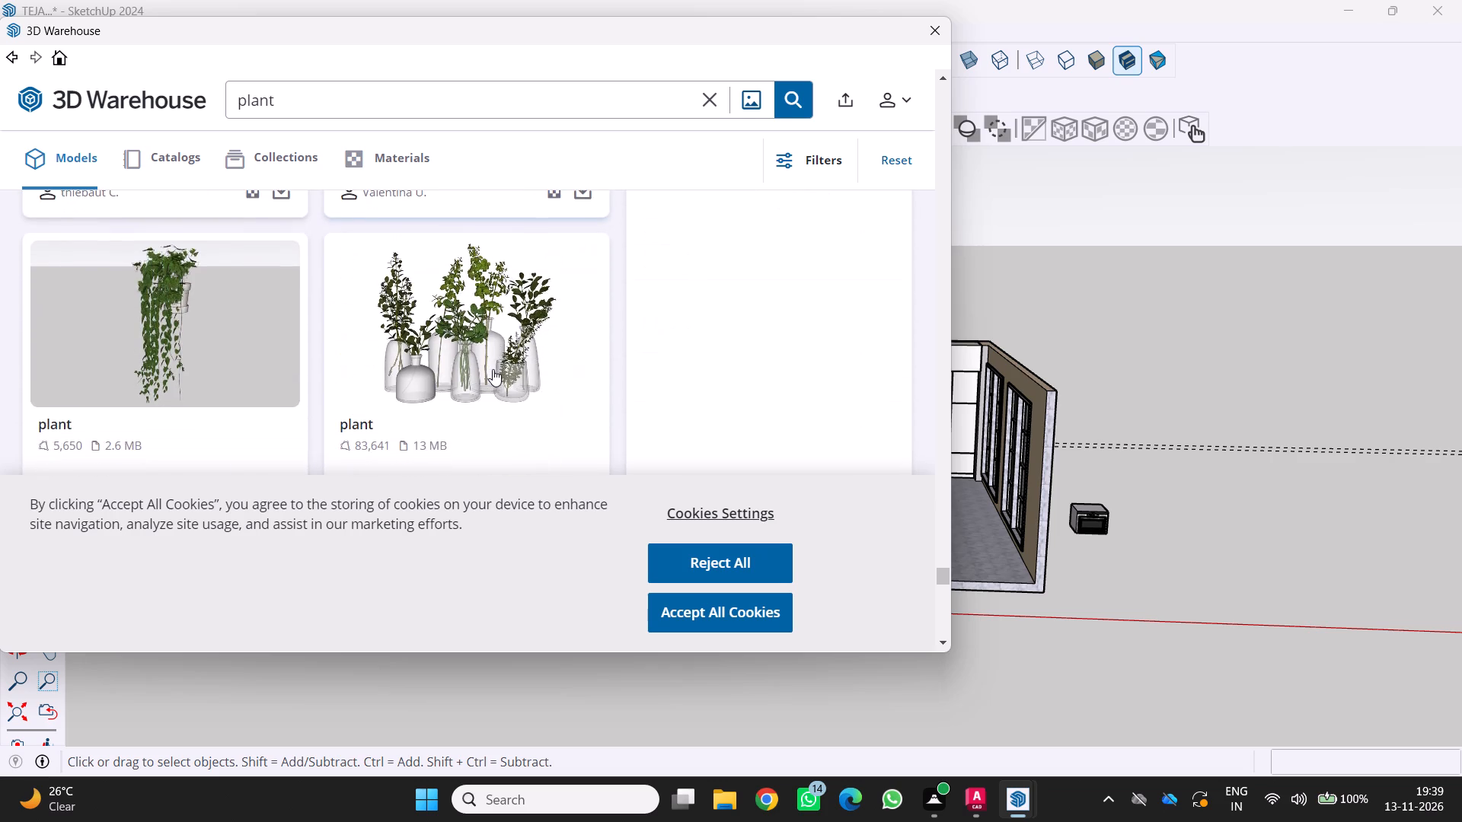
scroll(493, 369, down, 1)
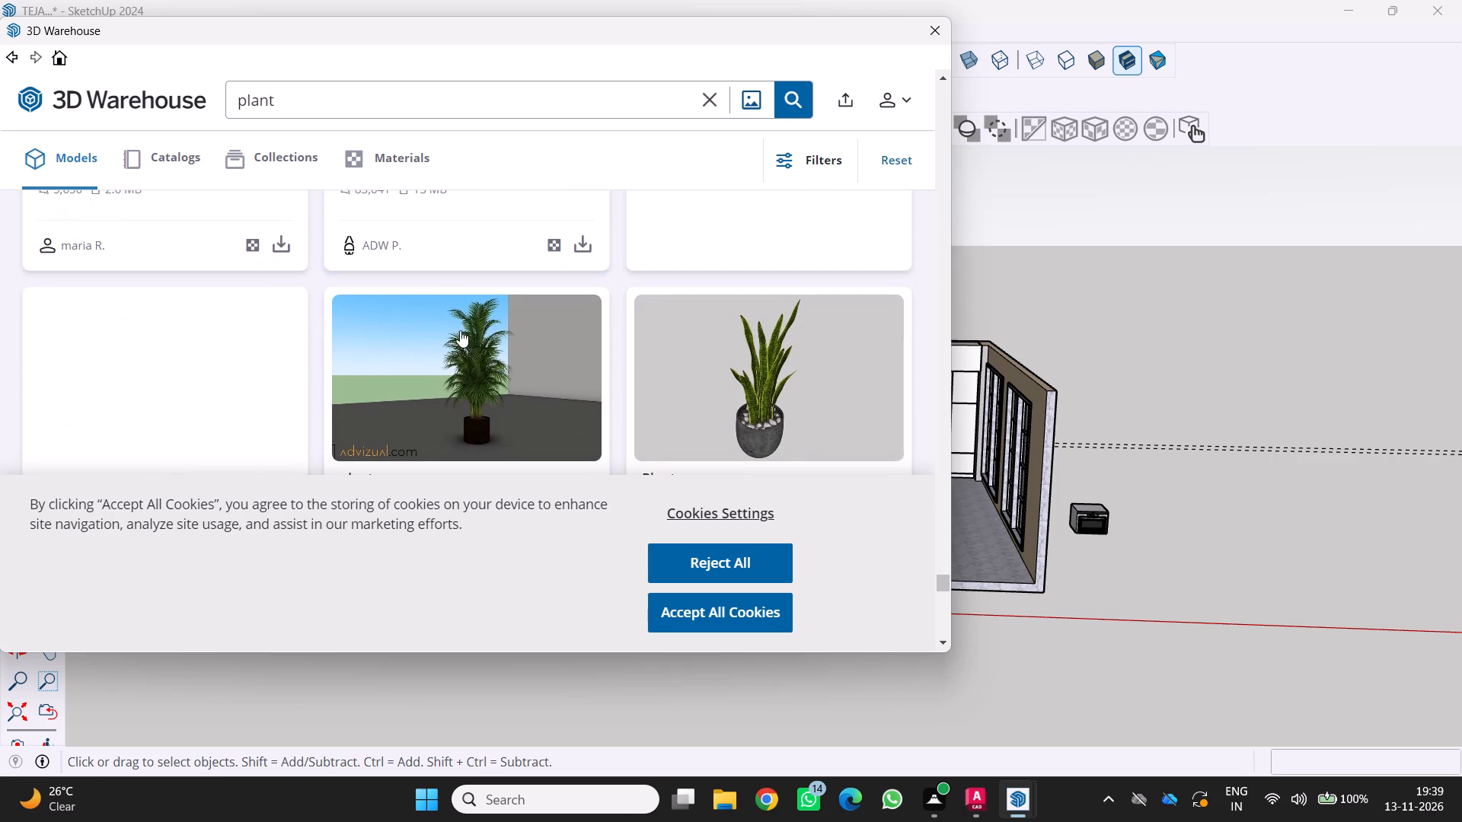
scroll(445, 402, down, 4)
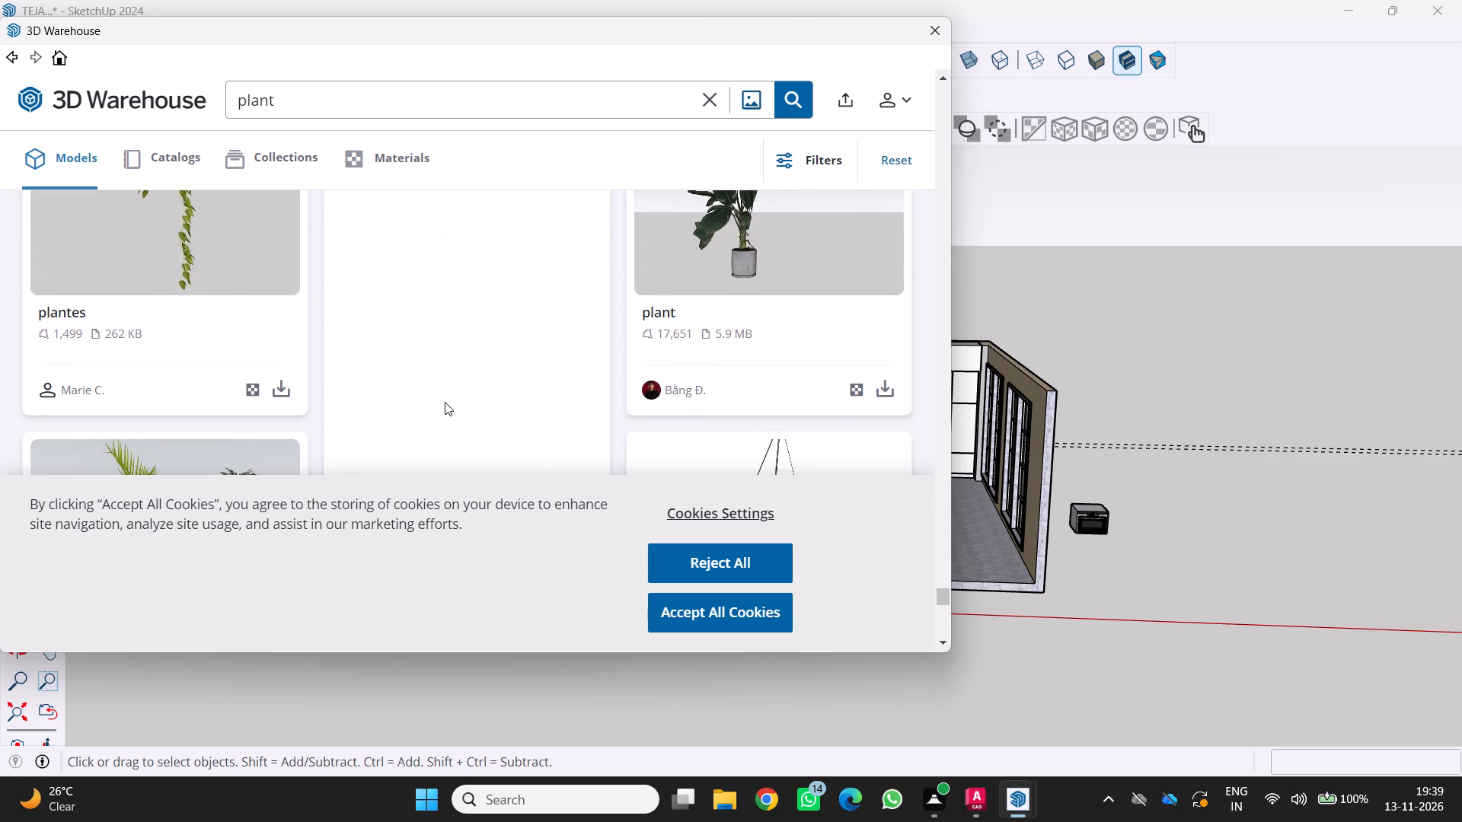
scroll(445, 402, down, 6)
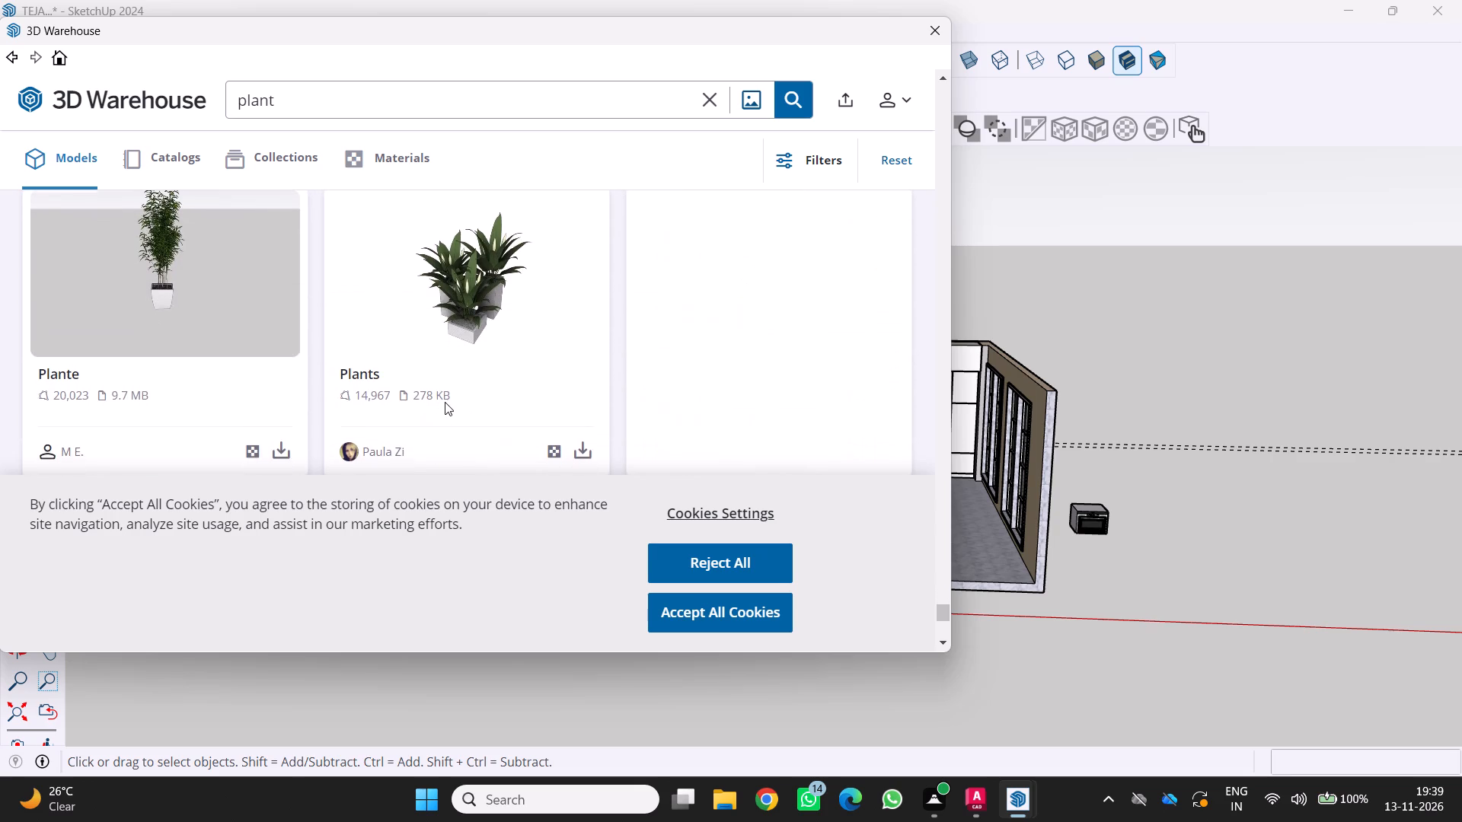
Look through more of the plant search results for a single potted plant model suitable for the kitchen.
scroll(445, 402, down, 5)
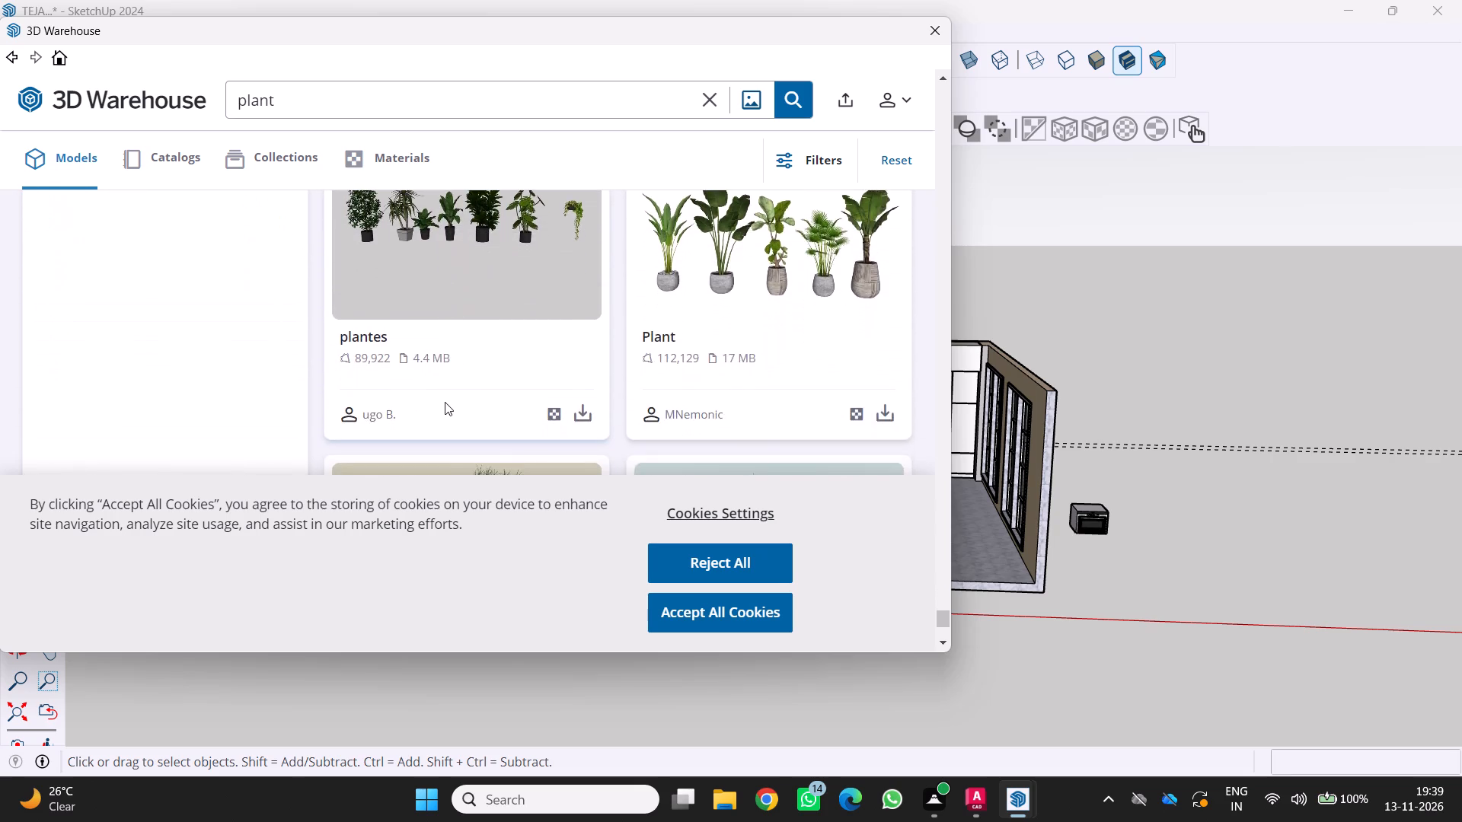
scroll(445, 402, down, 4)
scroll(445, 402, left, 1)
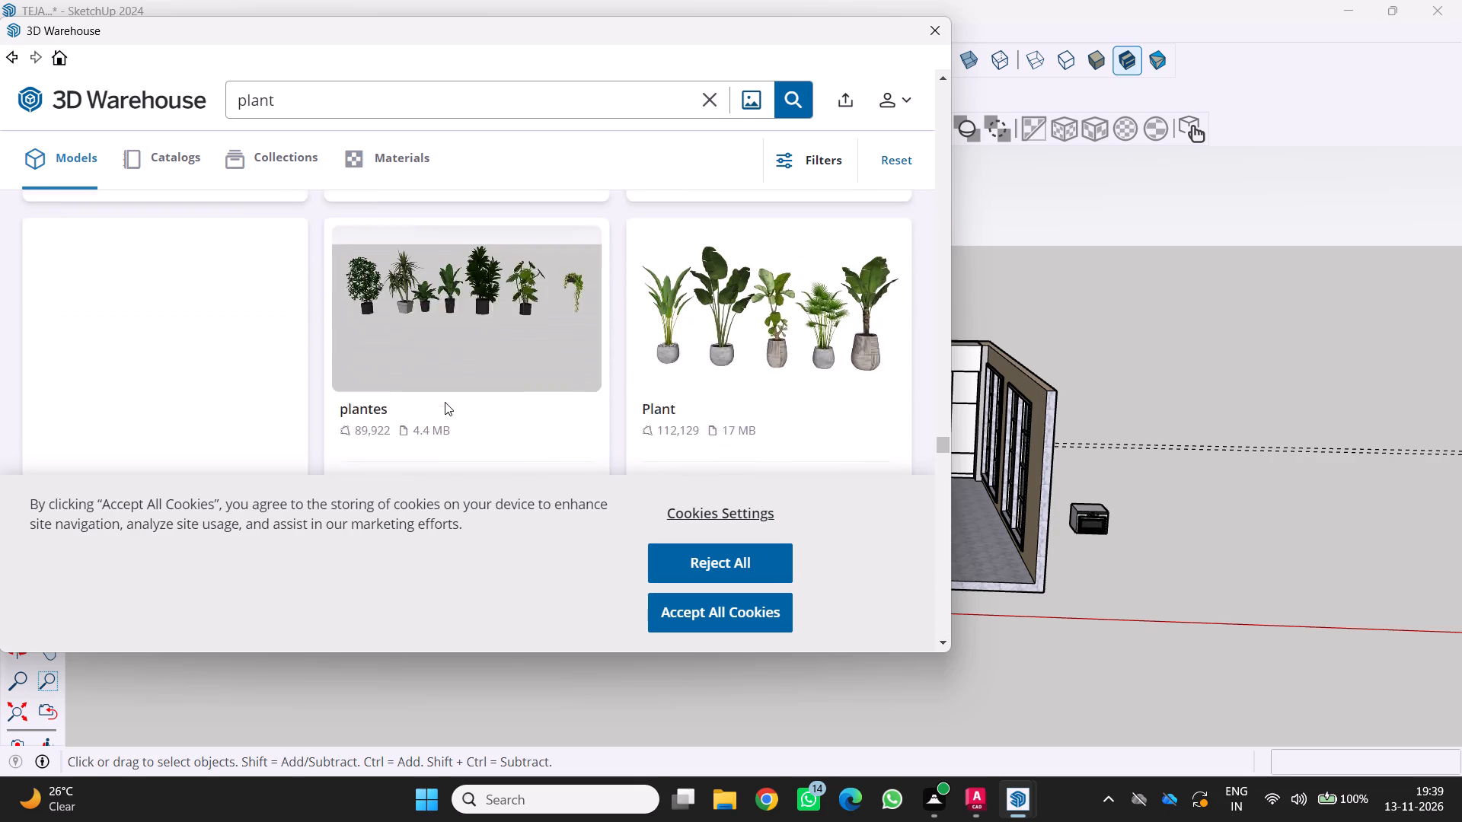
scroll(445, 402, down, 9)
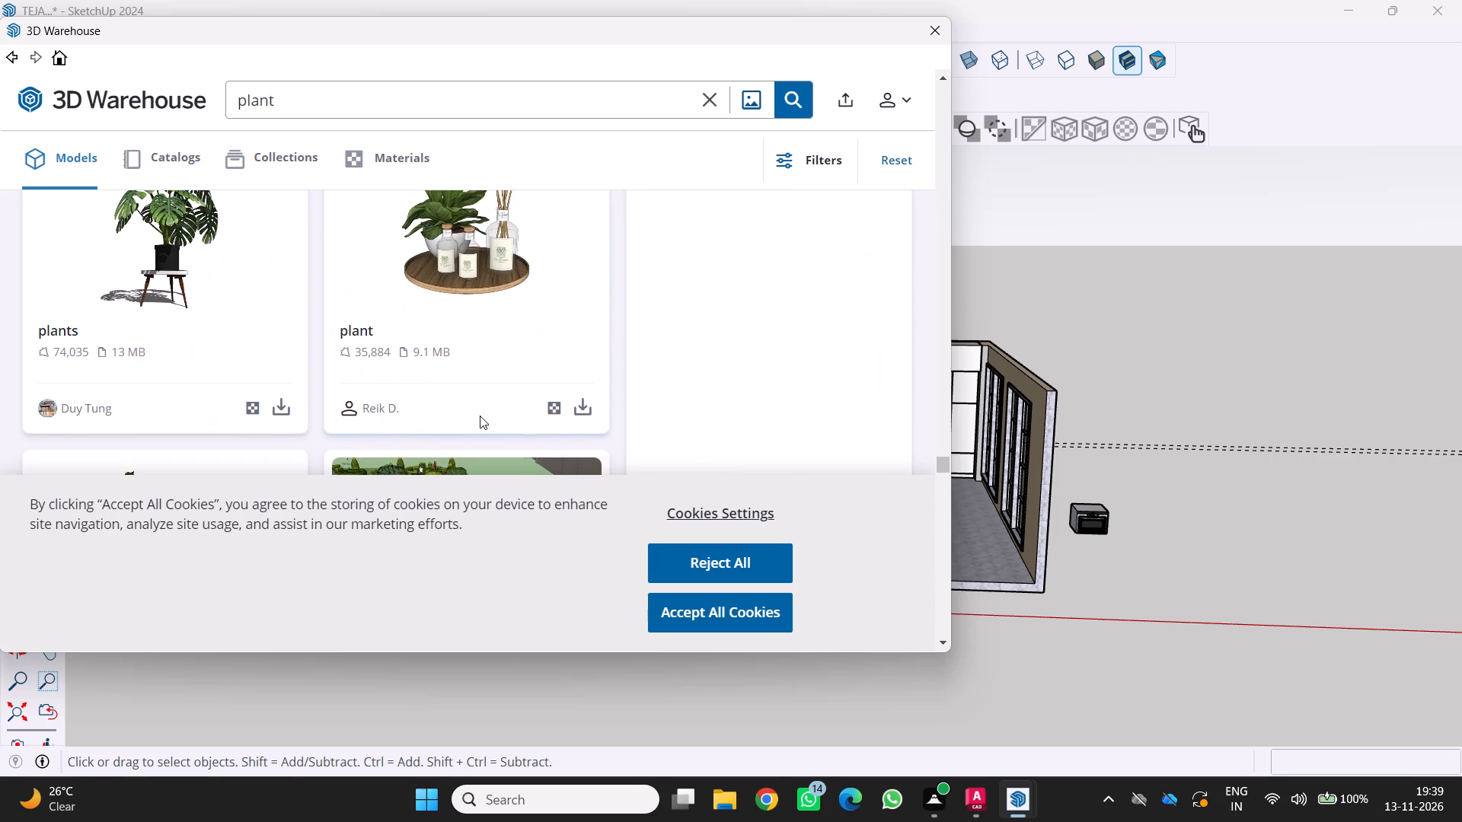
scroll(500, 385, down, 1)
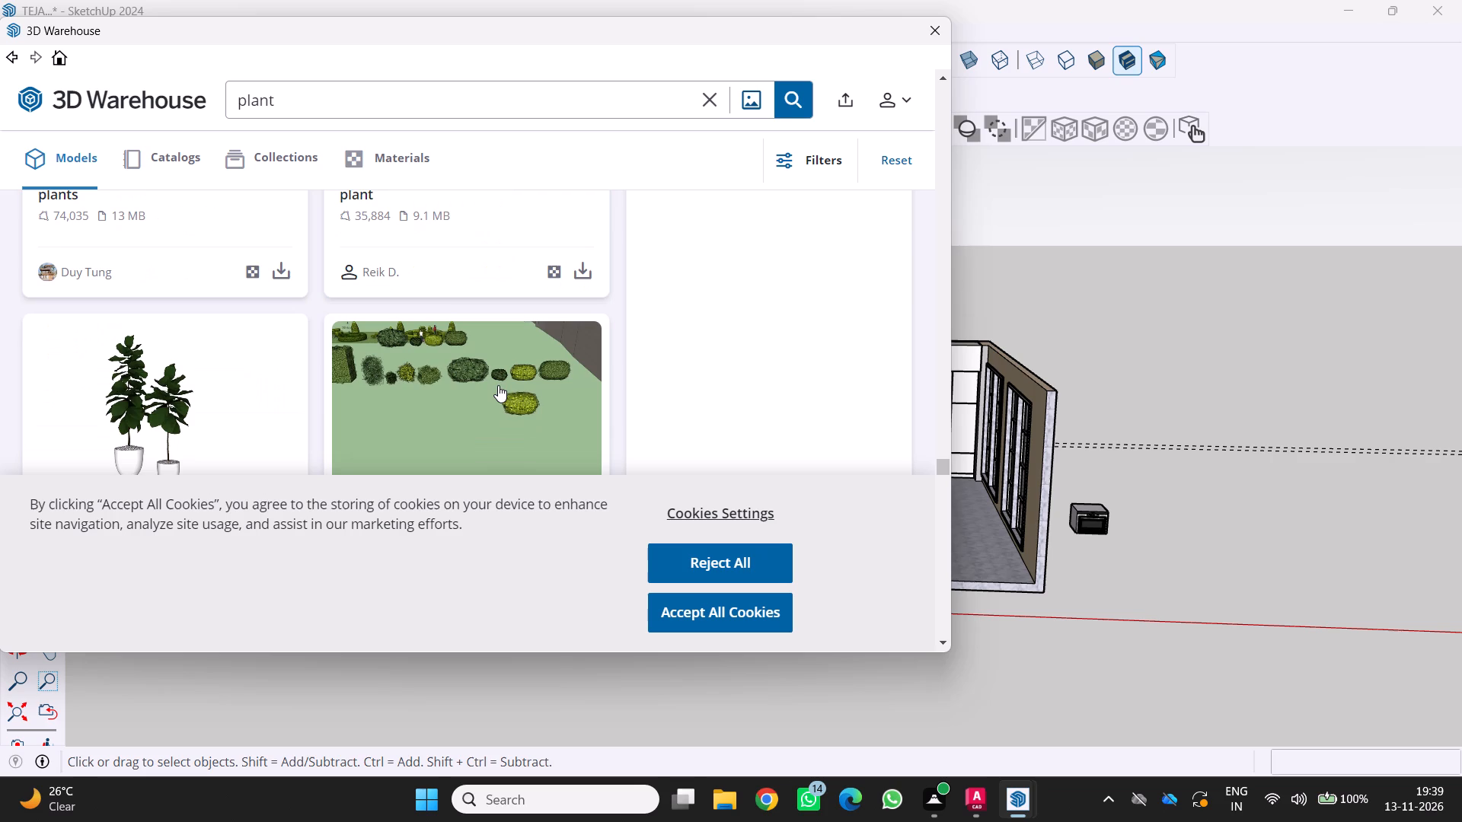
scroll(498, 385, down, 12)
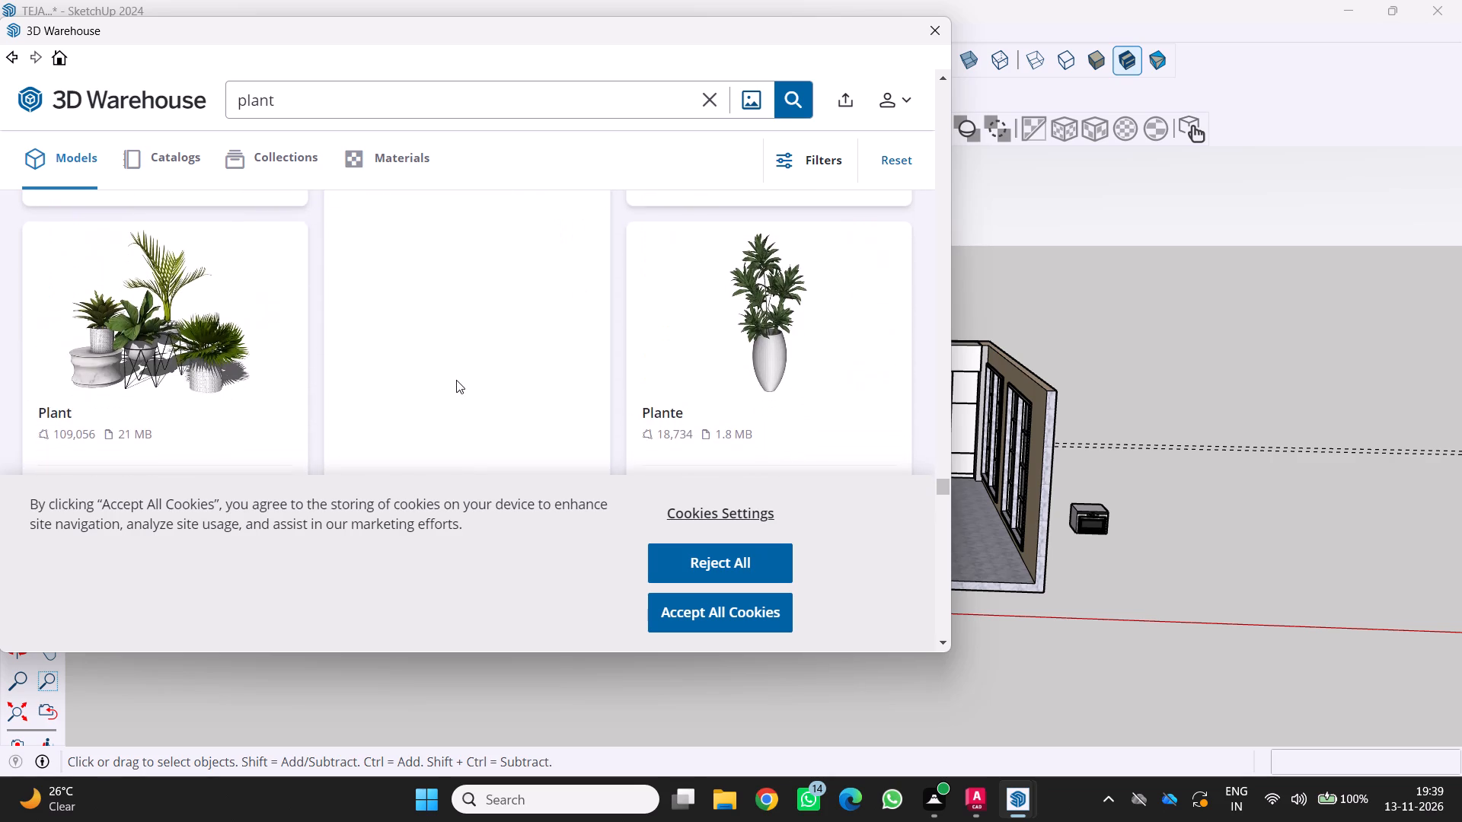
scroll(458, 381, down, 10)
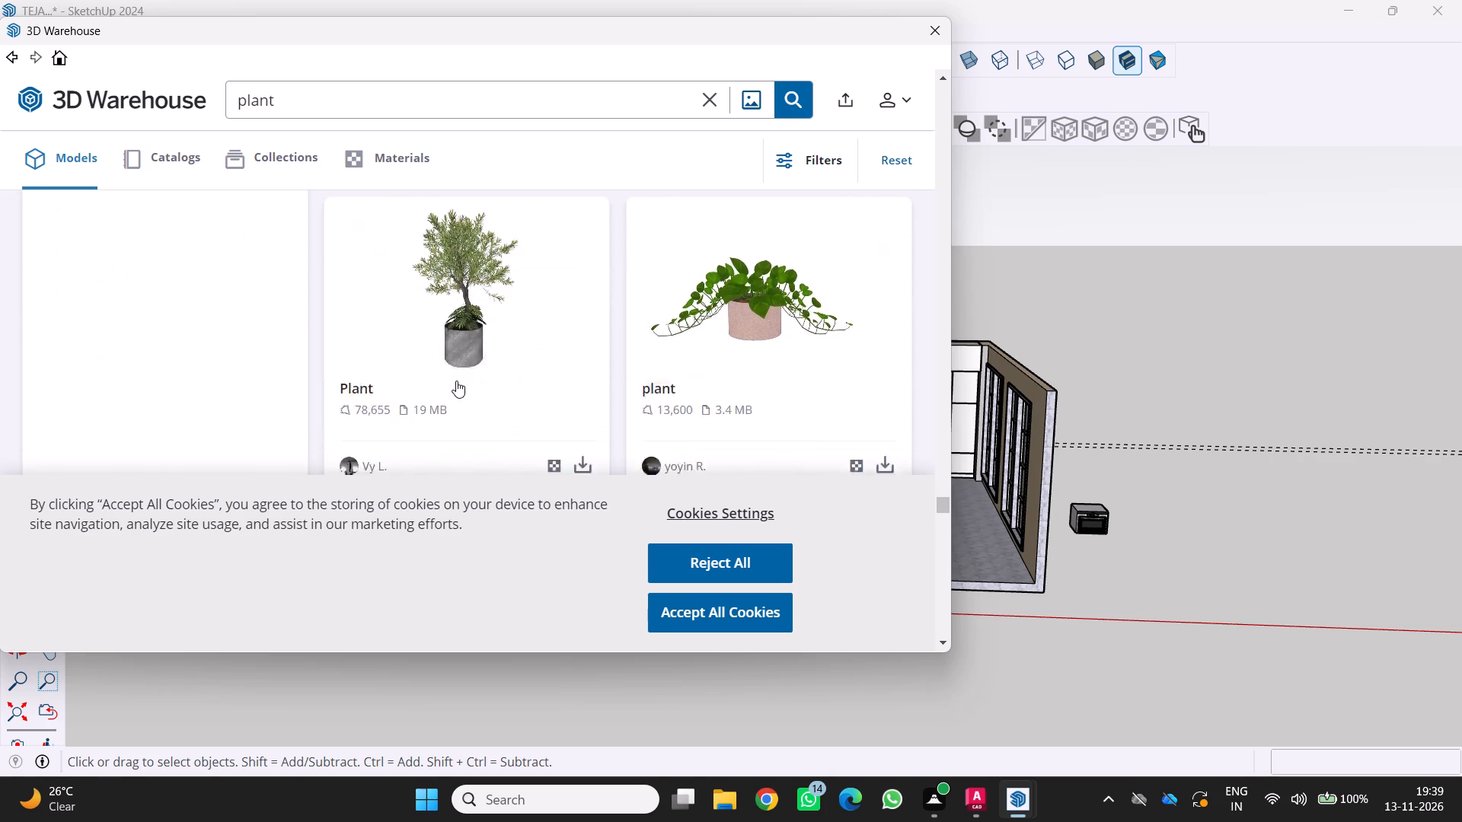
scroll(456, 381, down, 4)
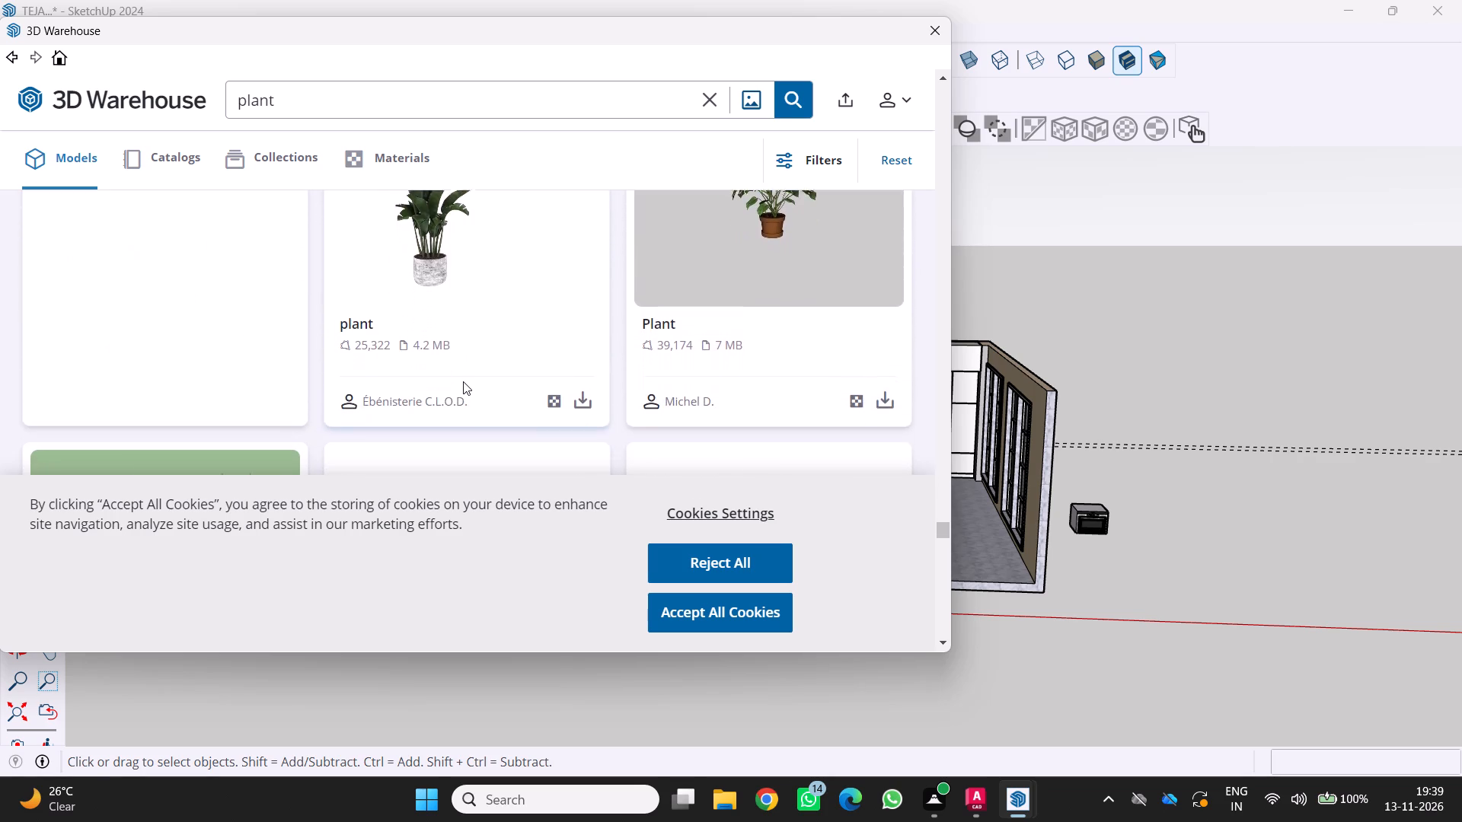
scroll(463, 381, down, 6)
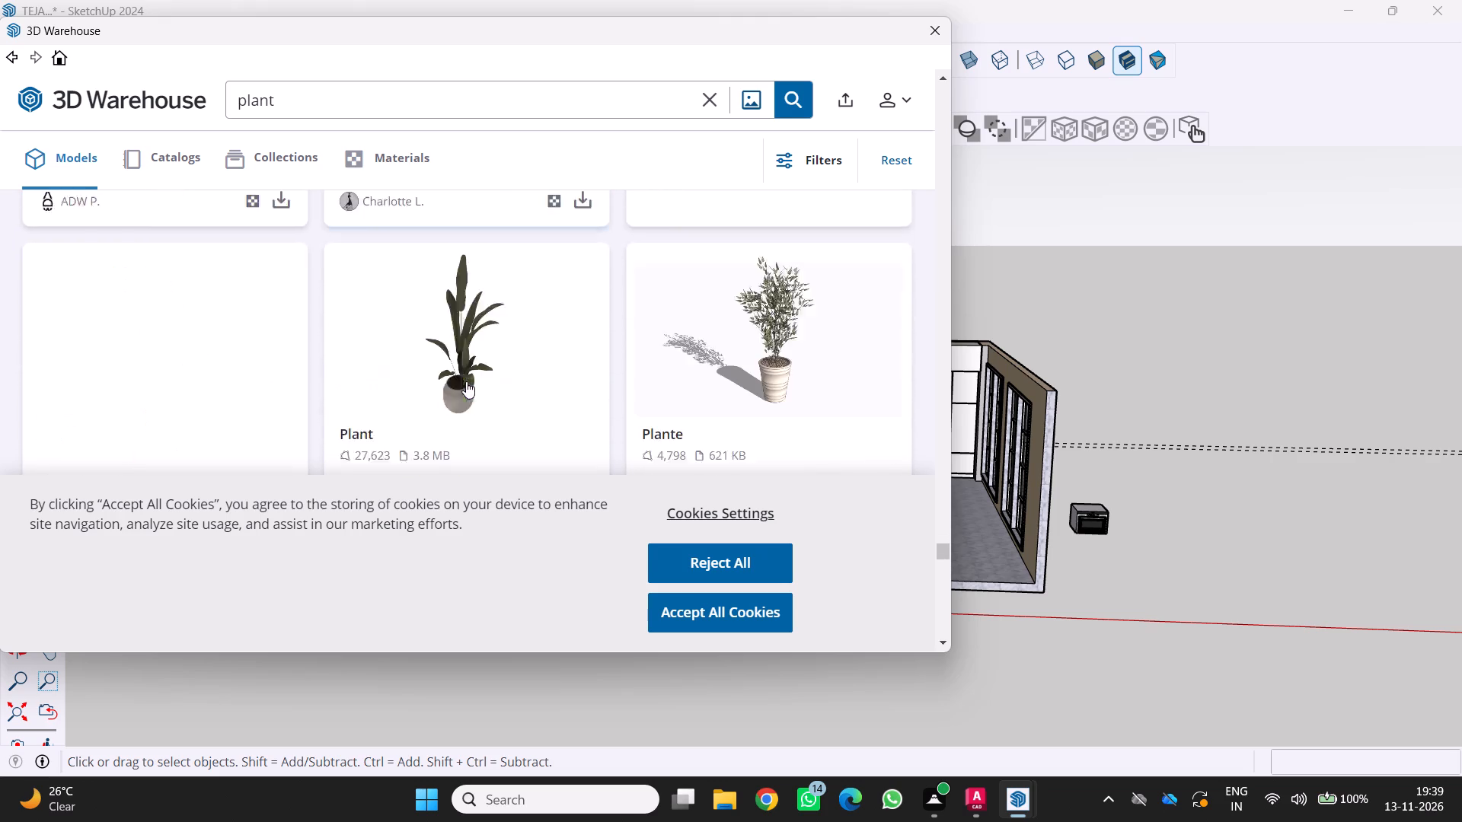
scroll(466, 381, down, 1)
scroll(468, 383, up, 2)
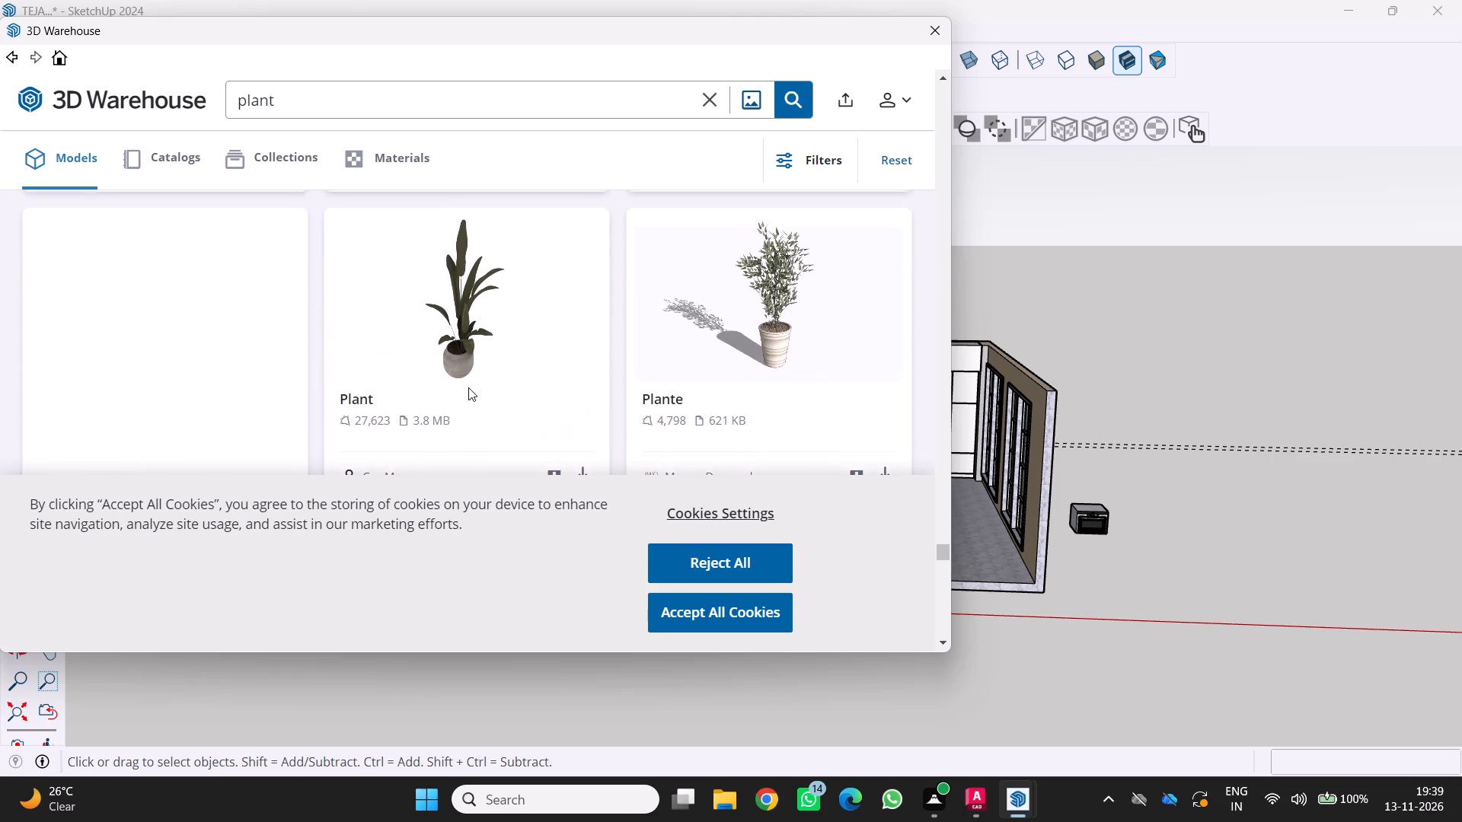
scroll(468, 387, up, 1)
scroll(466, 387, down, 1)
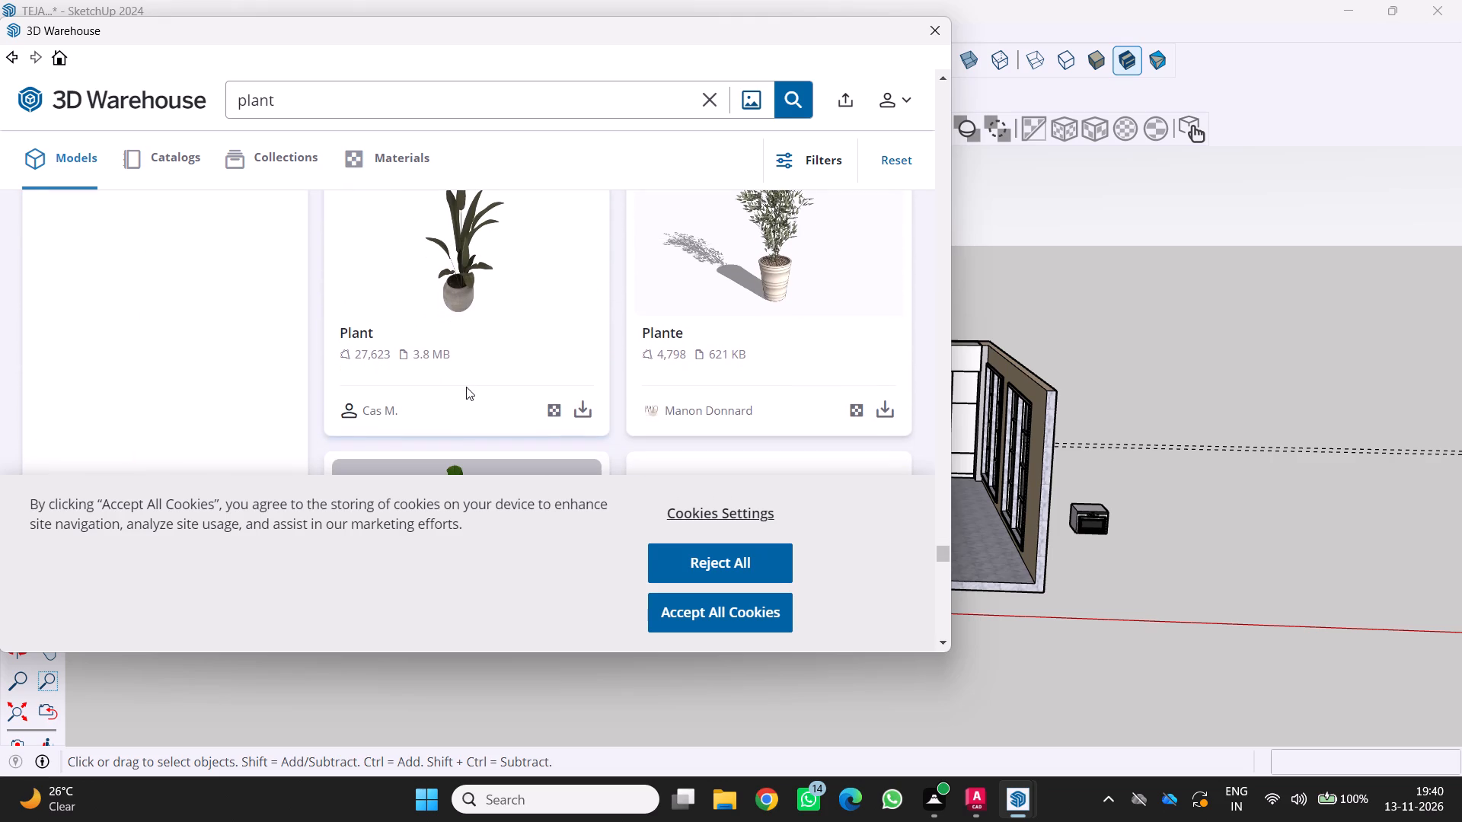
scroll(466, 387, down, 2)
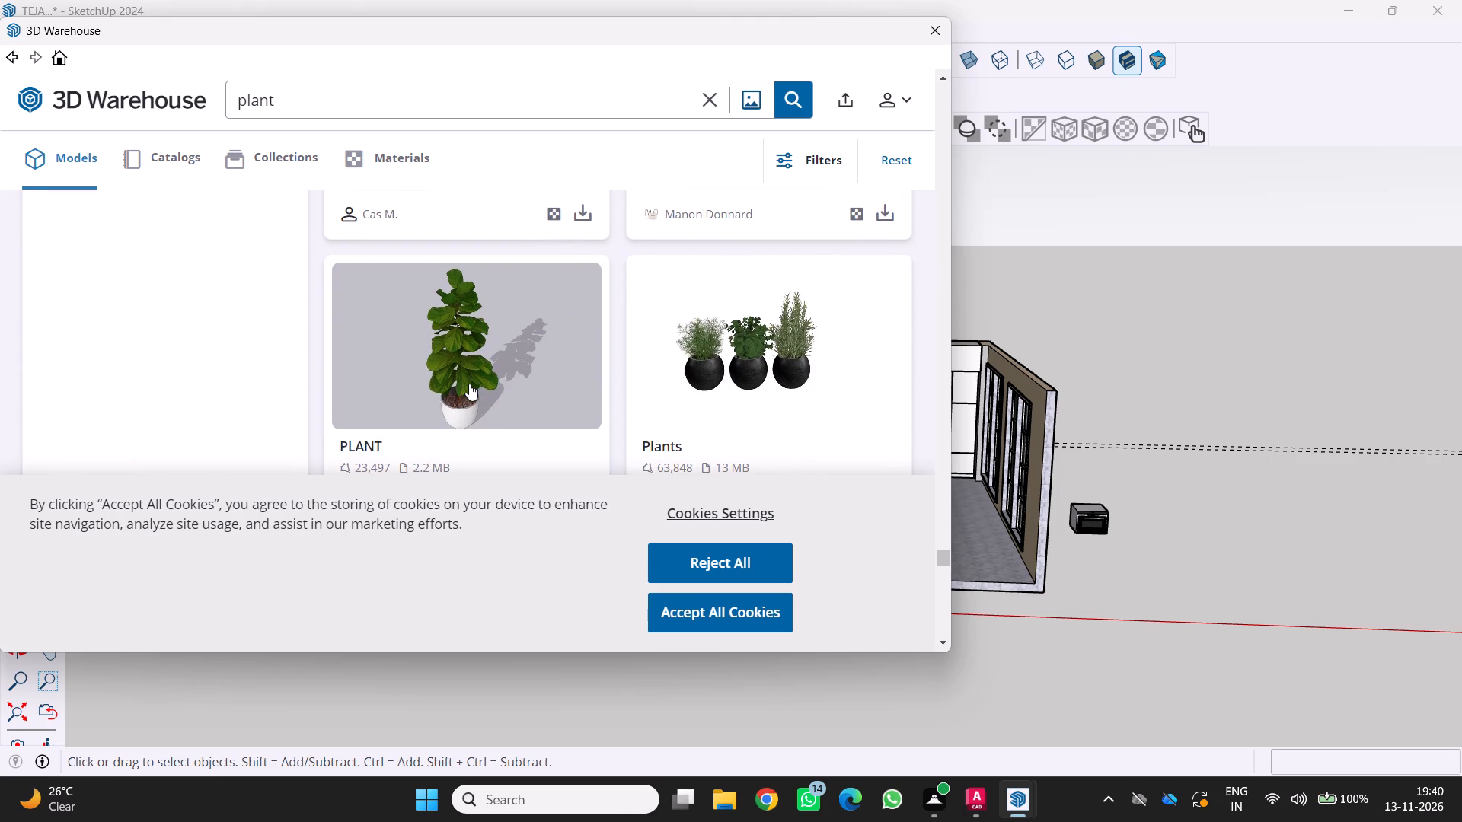
scroll(469, 384, down, 1)
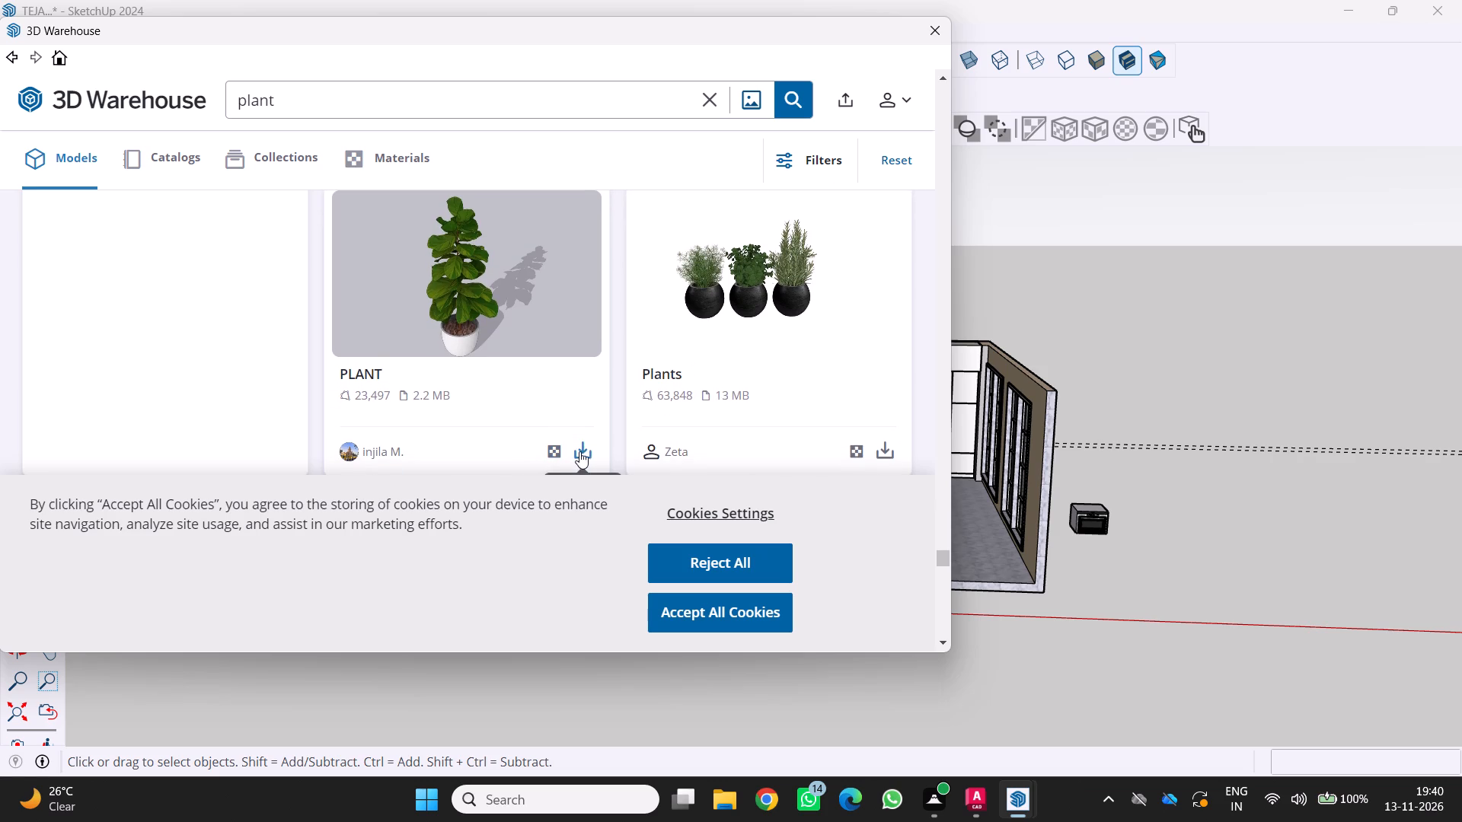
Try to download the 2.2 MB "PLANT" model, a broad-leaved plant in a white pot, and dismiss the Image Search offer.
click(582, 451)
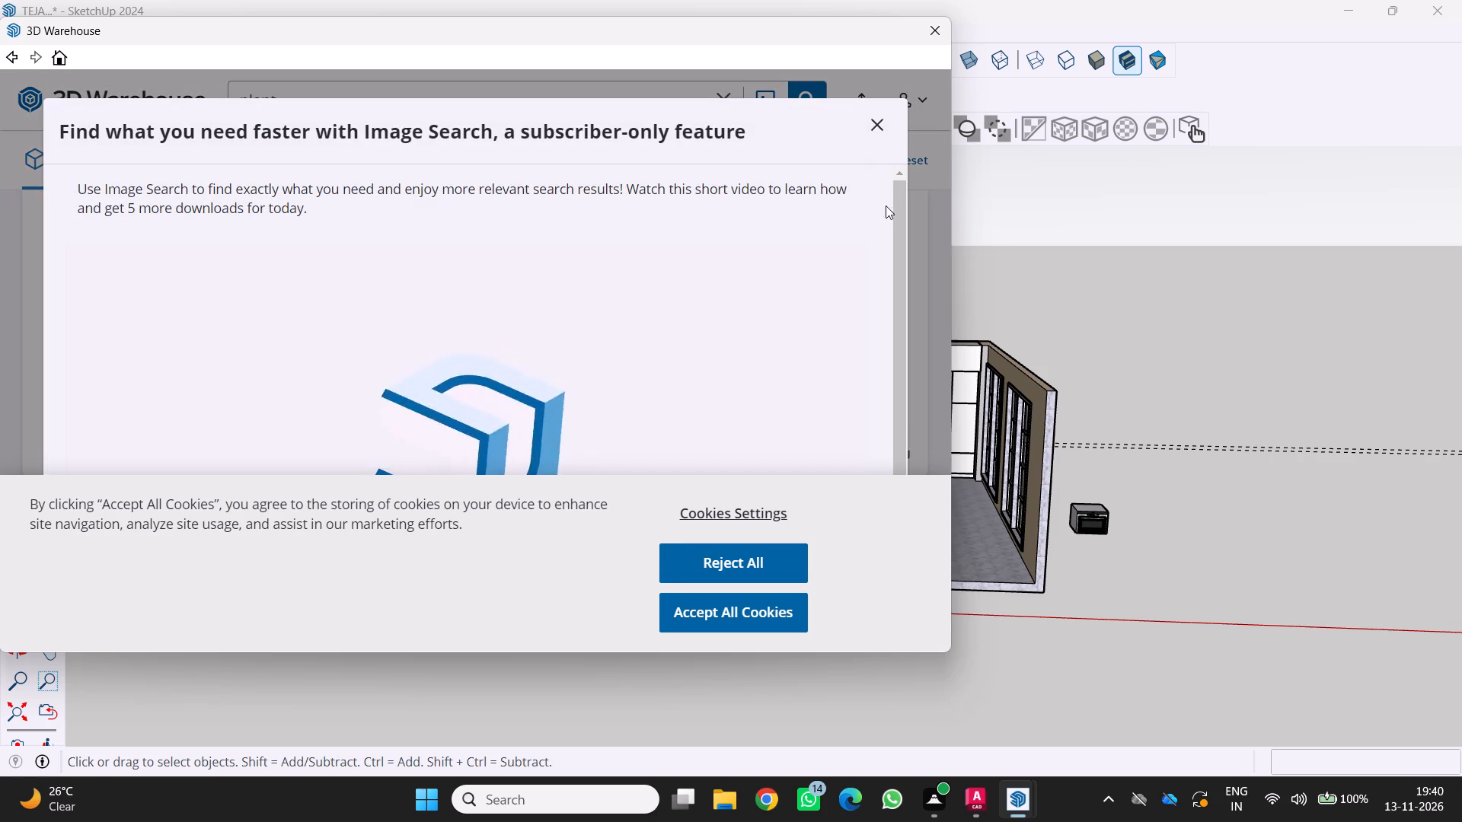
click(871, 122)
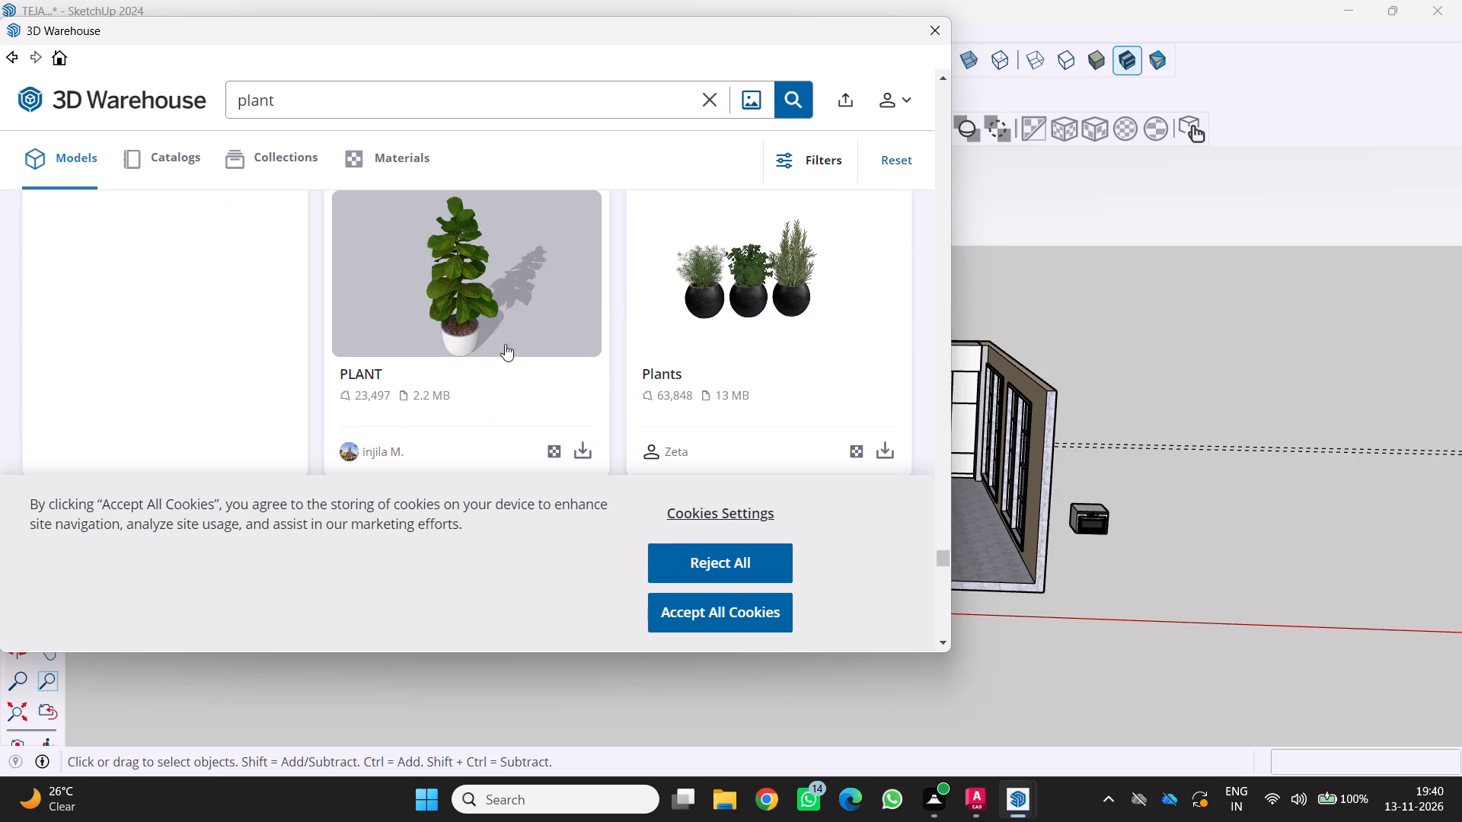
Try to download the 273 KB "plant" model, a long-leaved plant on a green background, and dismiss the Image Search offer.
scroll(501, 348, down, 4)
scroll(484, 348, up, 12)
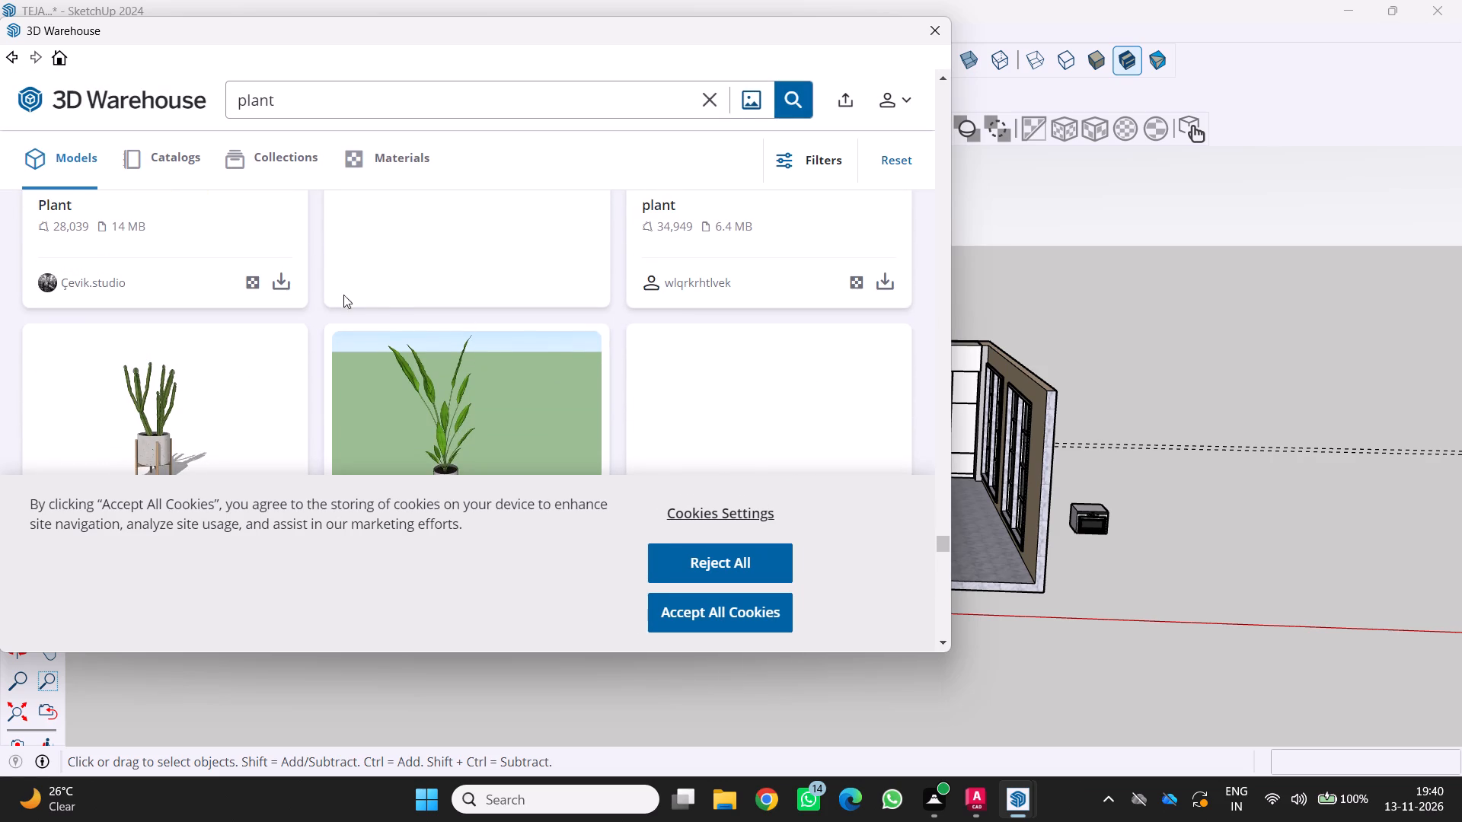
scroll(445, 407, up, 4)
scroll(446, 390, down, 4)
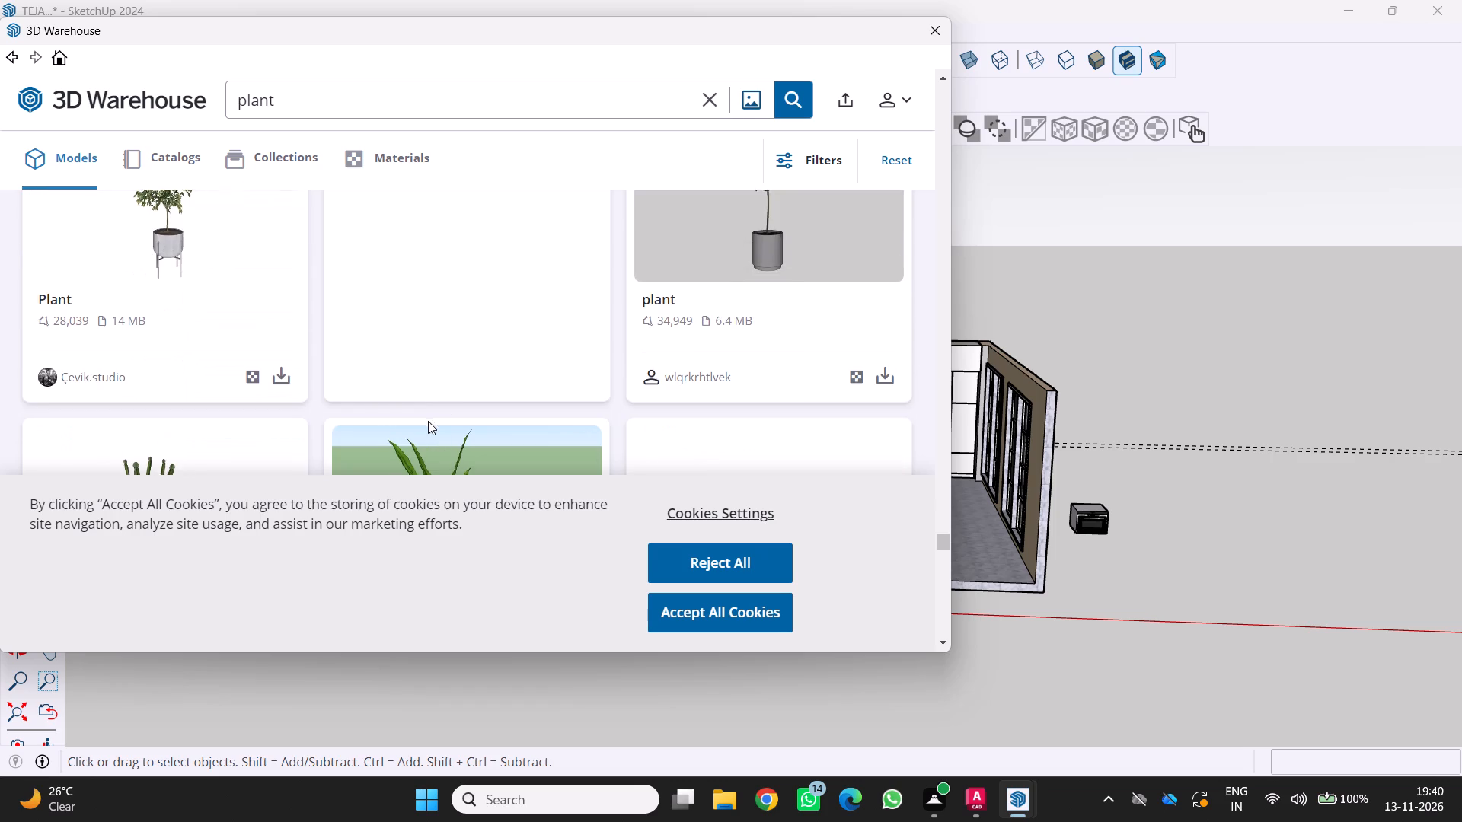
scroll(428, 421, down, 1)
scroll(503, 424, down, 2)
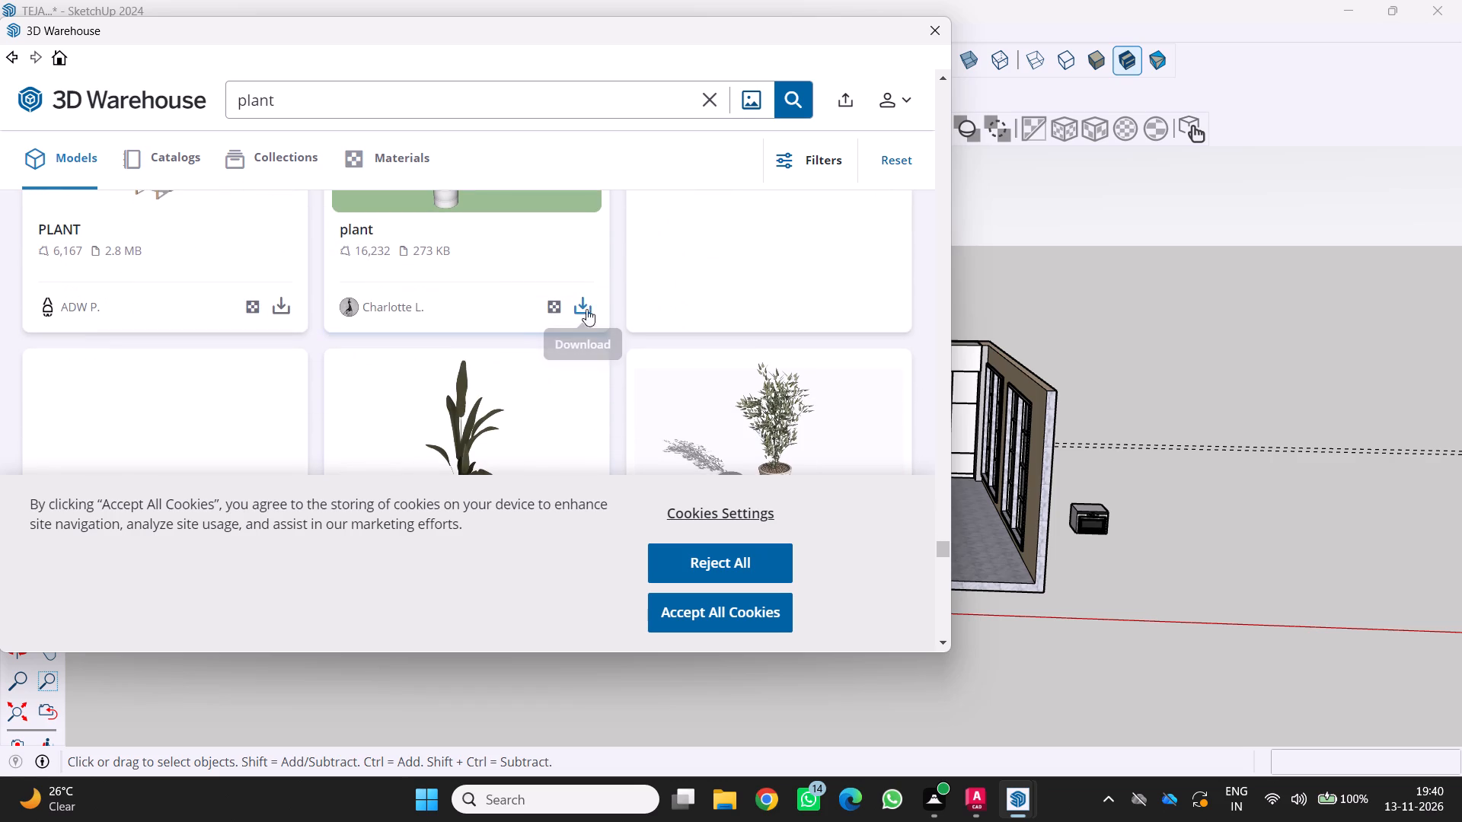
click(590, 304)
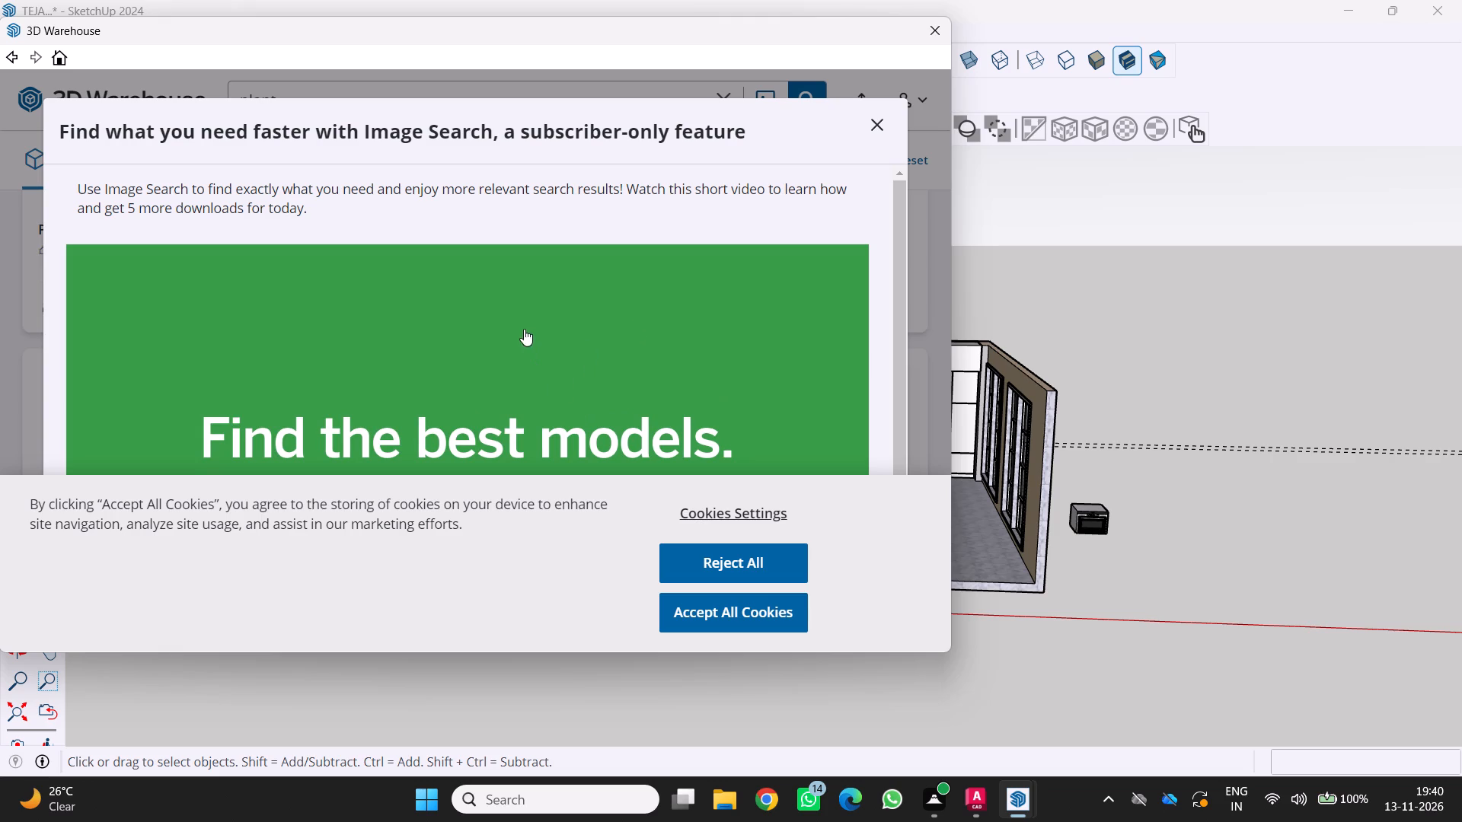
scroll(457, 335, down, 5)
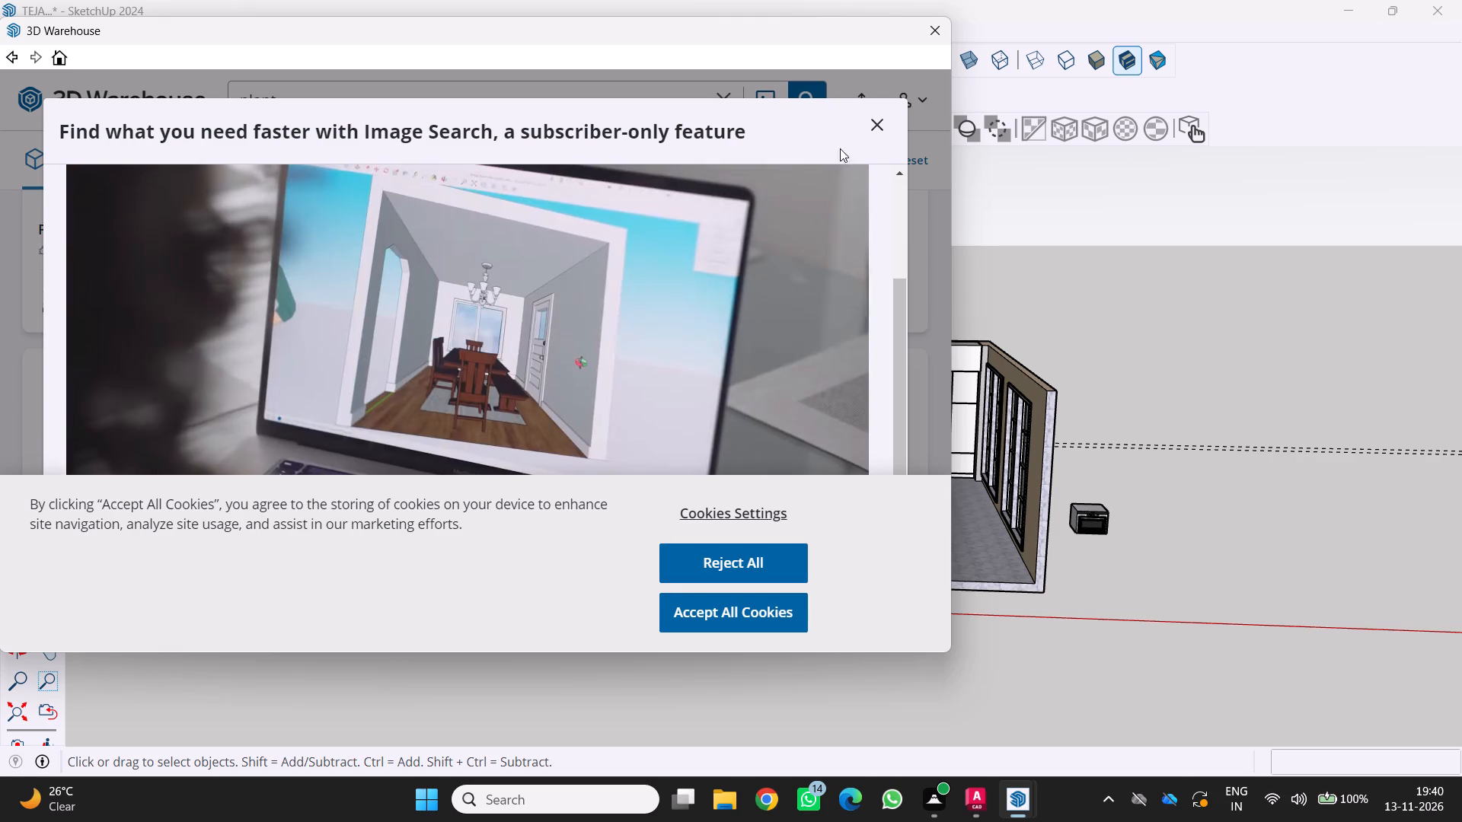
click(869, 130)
Go back through the earlier plant search results to look for an alternative potted plant model.
scroll(237, 324, down, 5)
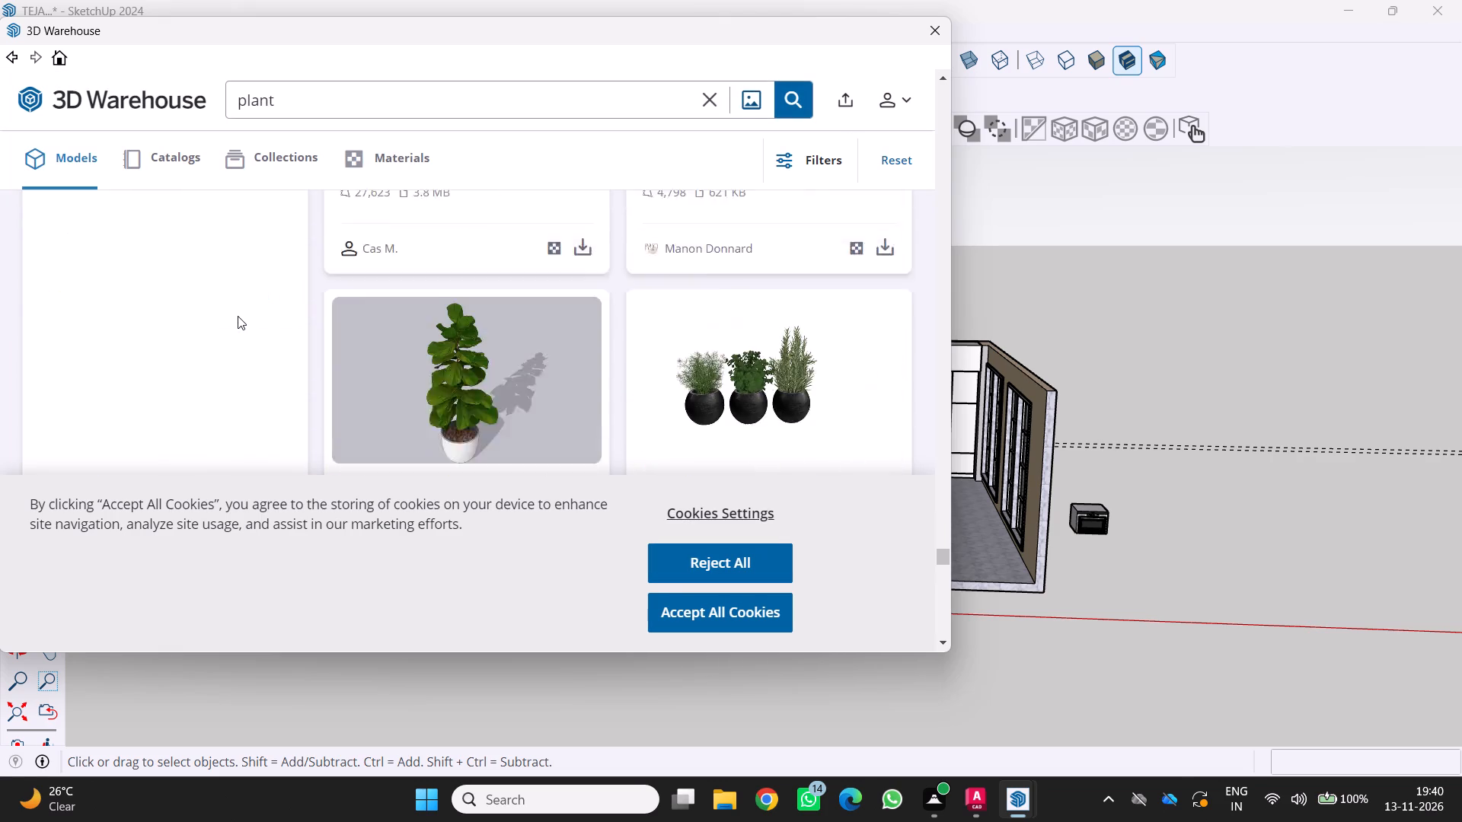
scroll(238, 313, up, 9)
scroll(260, 293, up, 17)
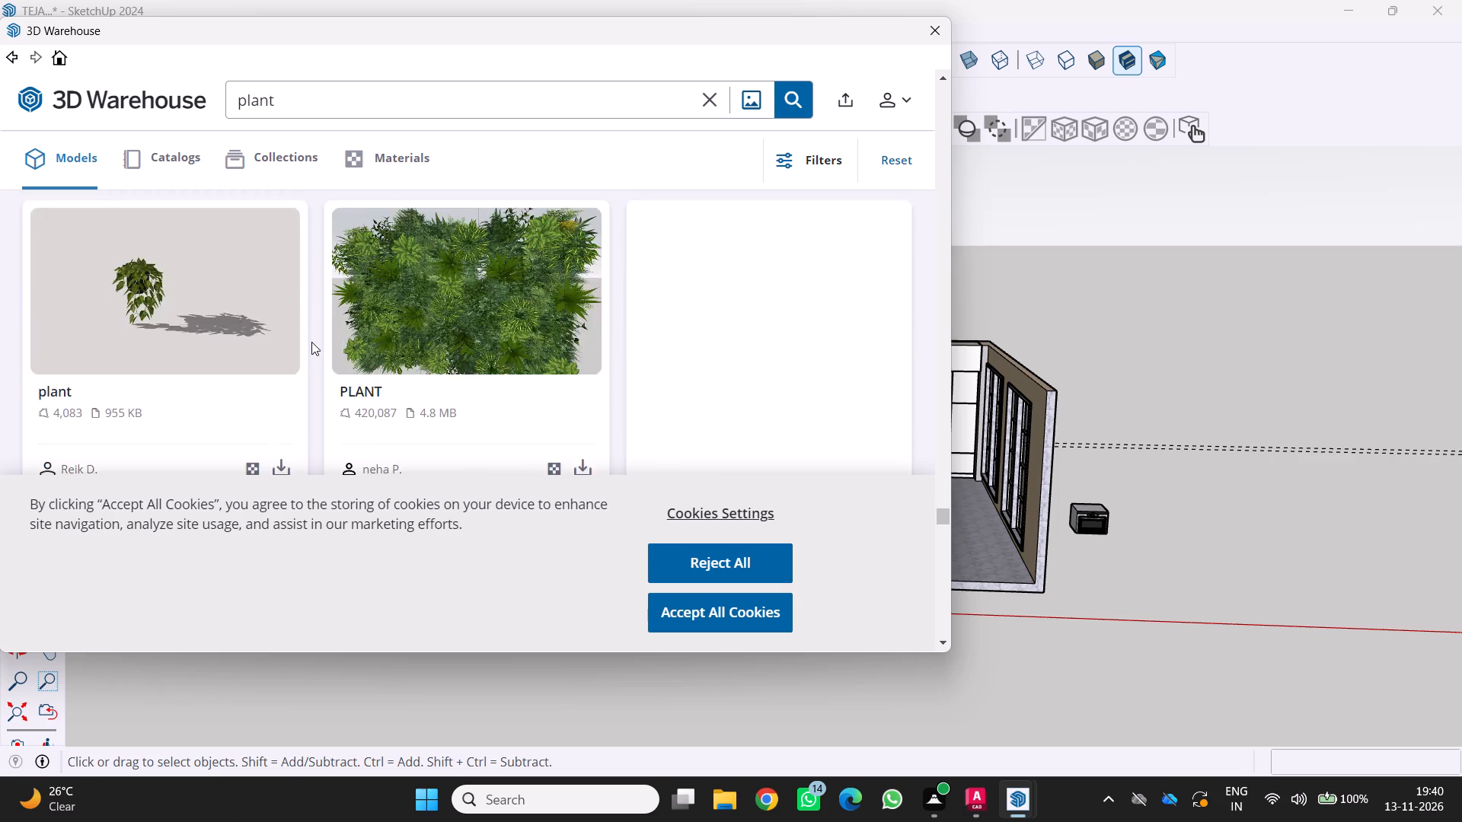
scroll(311, 342, up, 2)
scroll(309, 294, up, 20)
scroll(309, 294, up, 3)
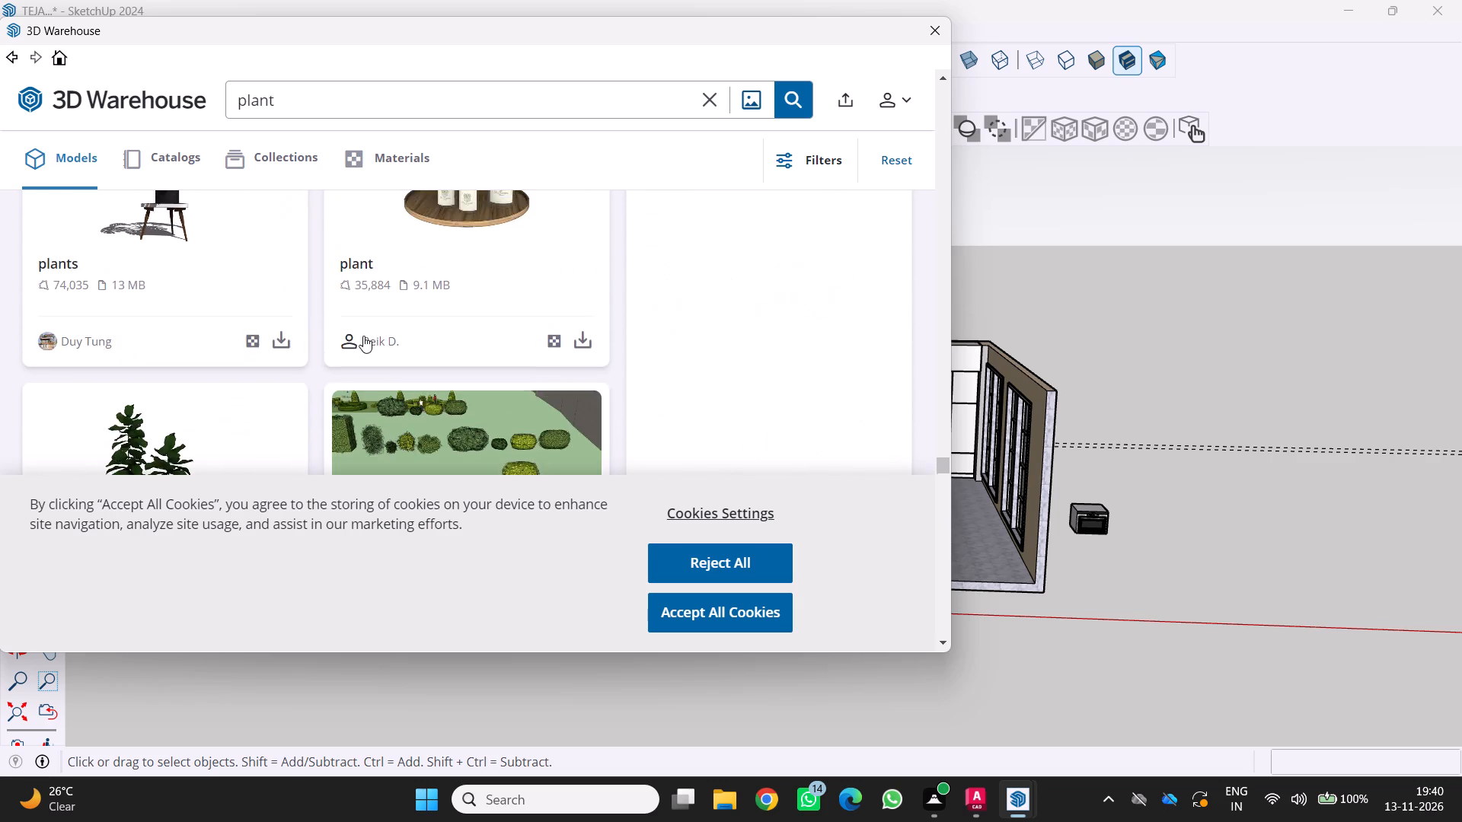
scroll(375, 340, up, 12)
scroll(372, 342, up, 9)
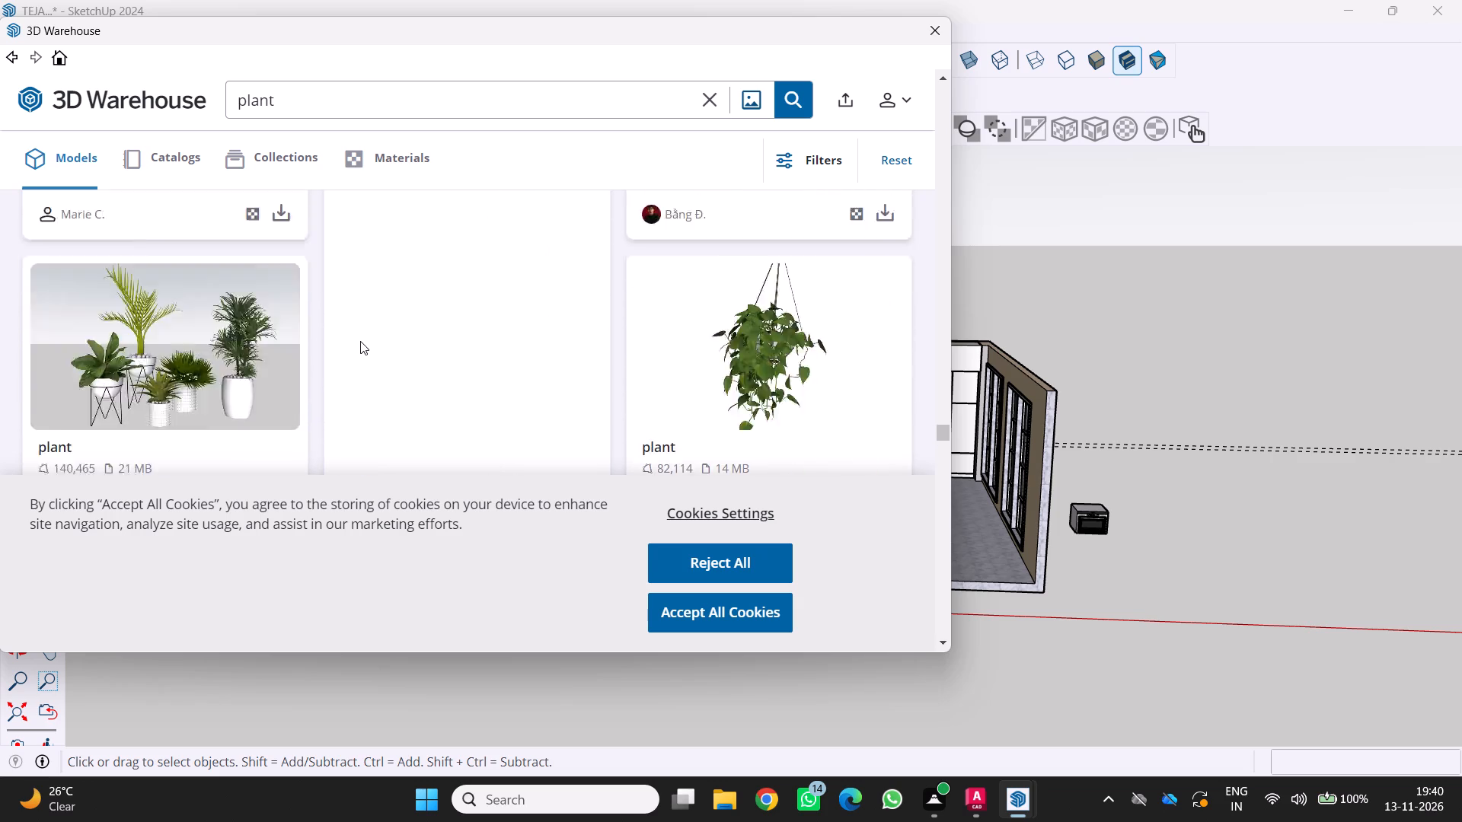
scroll(359, 340, up, 11)
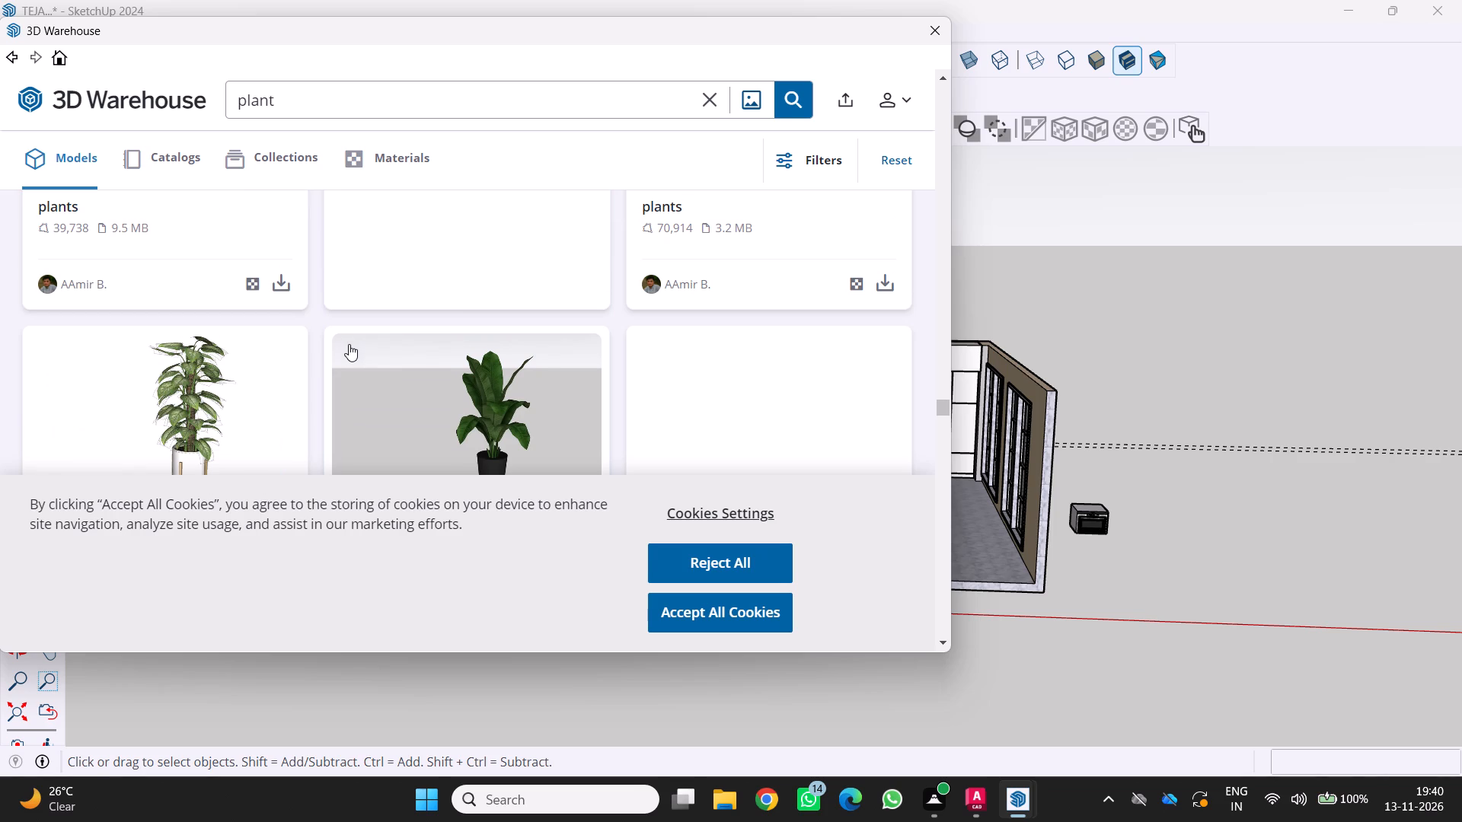
scroll(353, 354, up, 6)
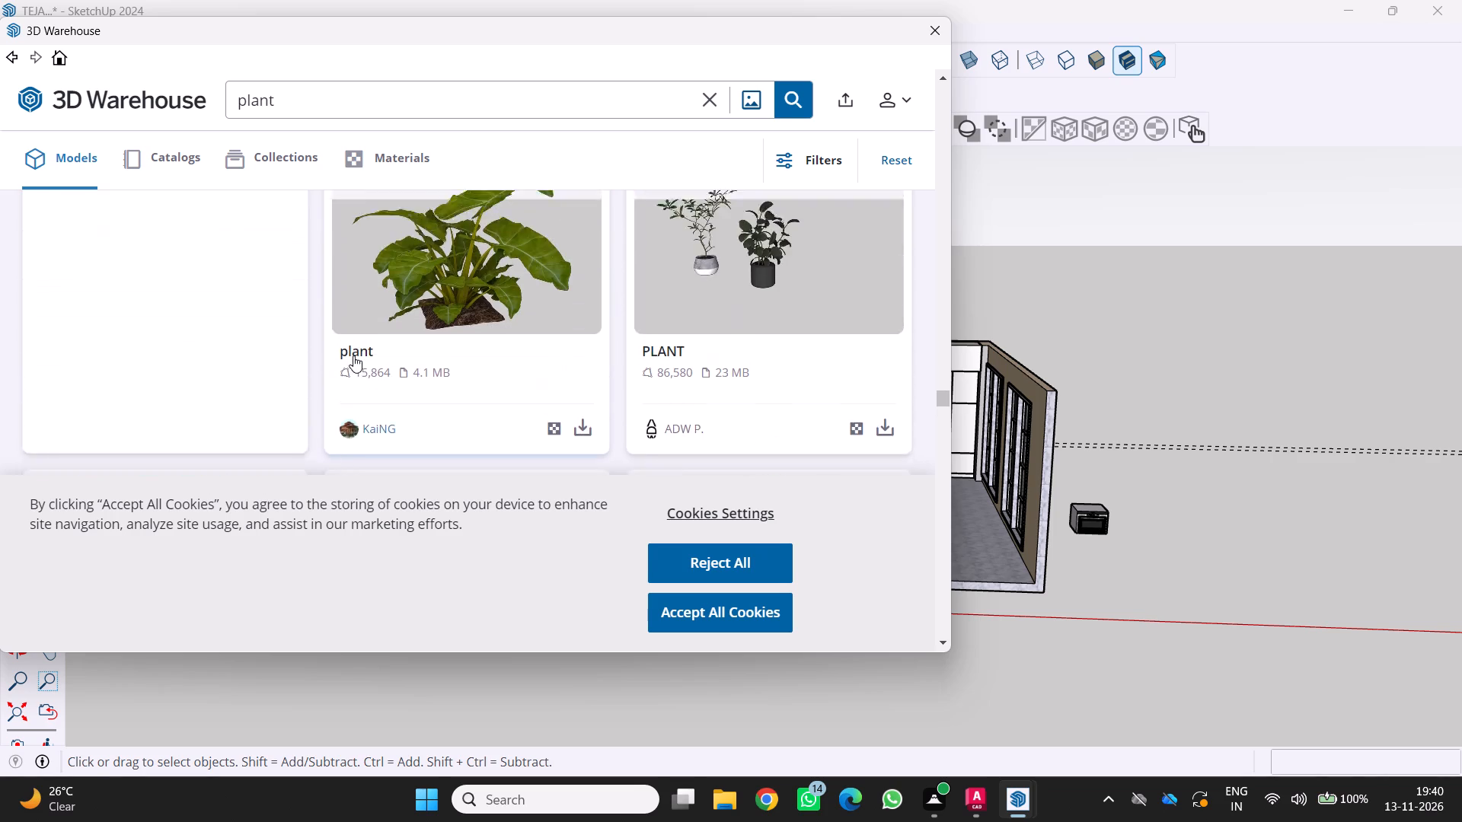
scroll(375, 370, up, 1)
scroll(516, 405, down, 3)
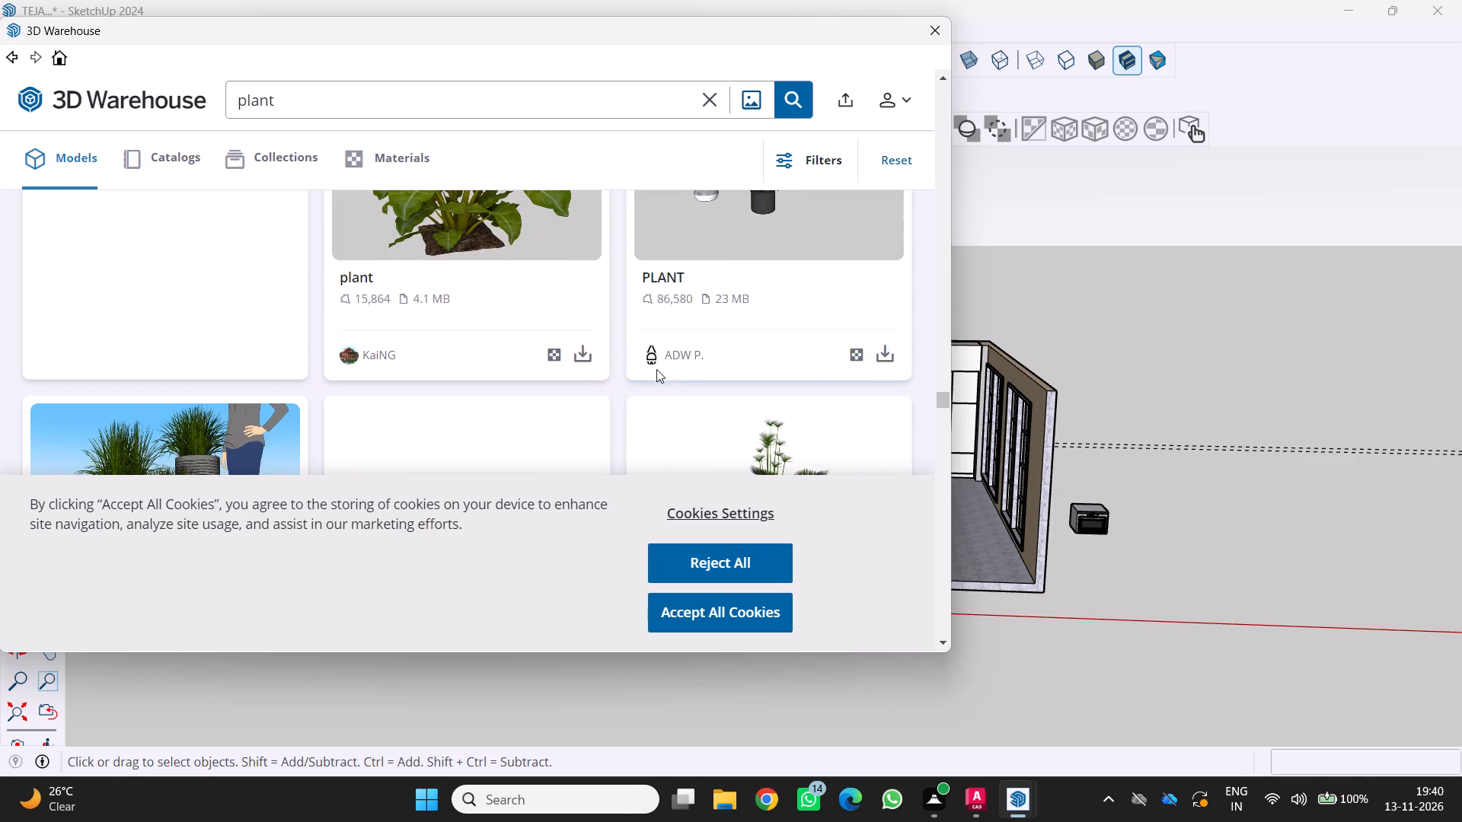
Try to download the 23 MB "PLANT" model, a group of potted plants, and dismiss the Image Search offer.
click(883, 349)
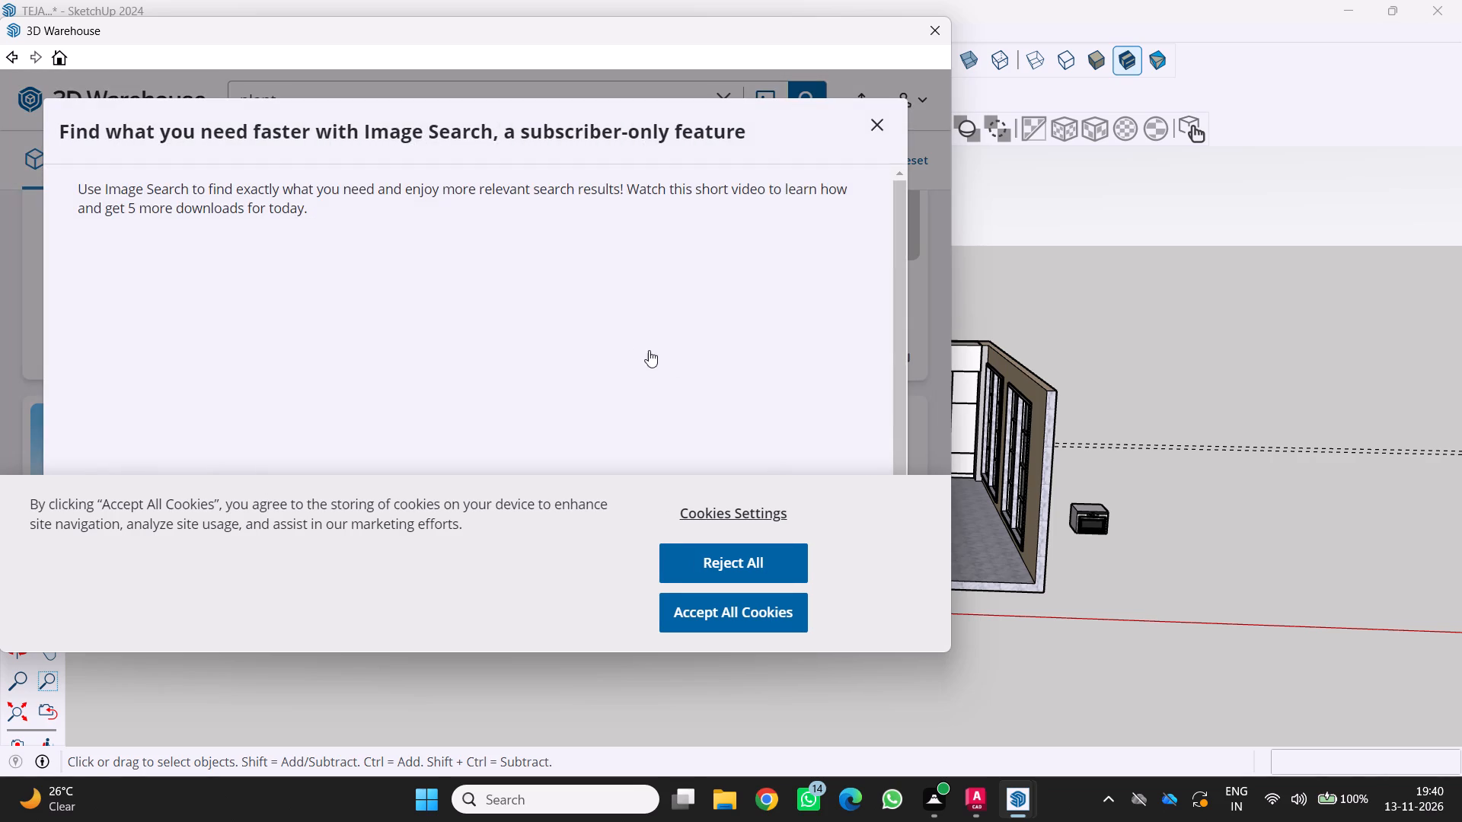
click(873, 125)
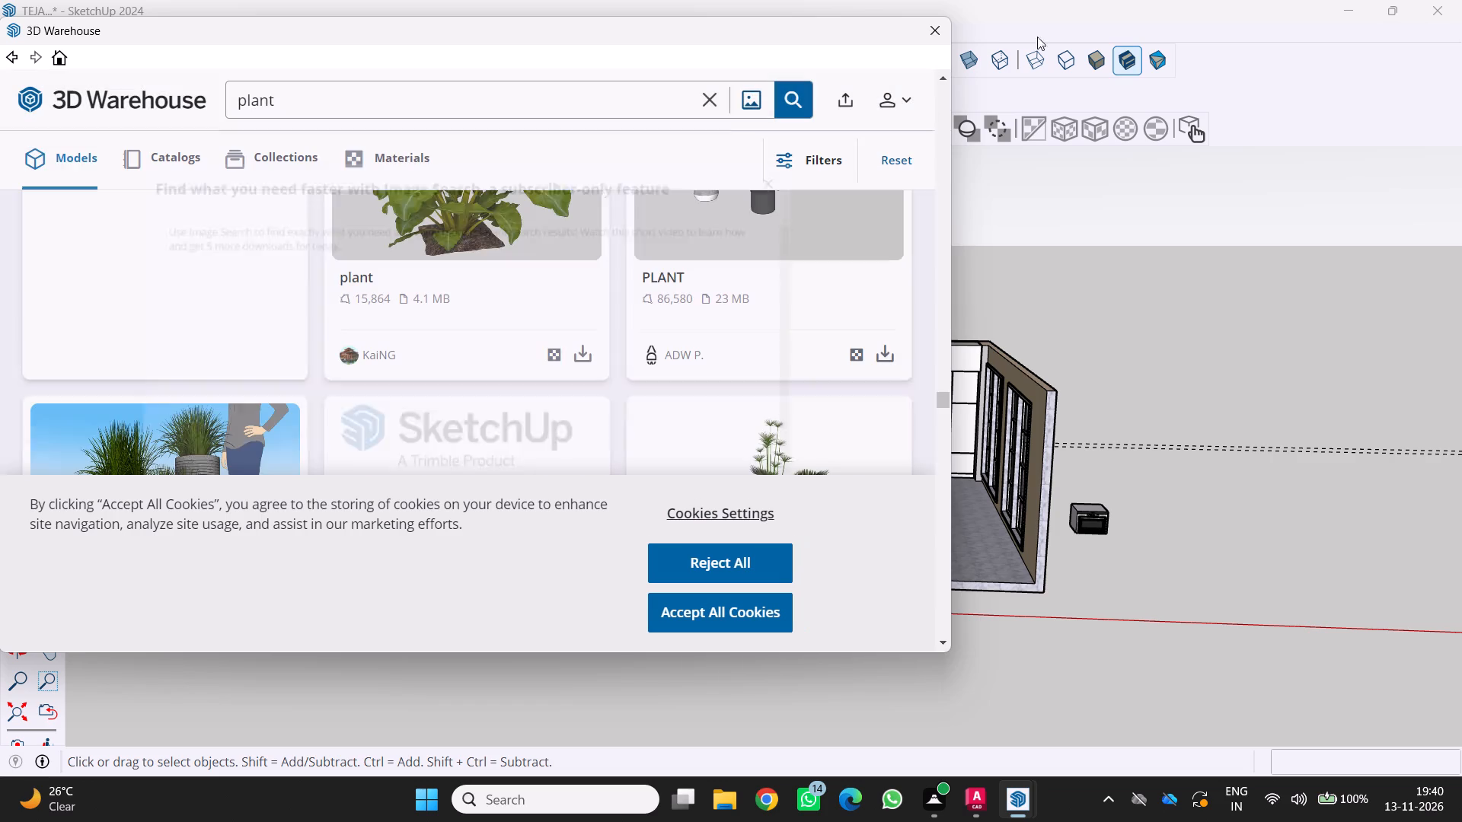
Close 3D Warehouse and return to the kitchen model.
click(928, 34)
Examine the kitchen model from outside and from the open front, checking the cabinet wall, island, floor and window wall.
scroll(860, 352, down, 2)
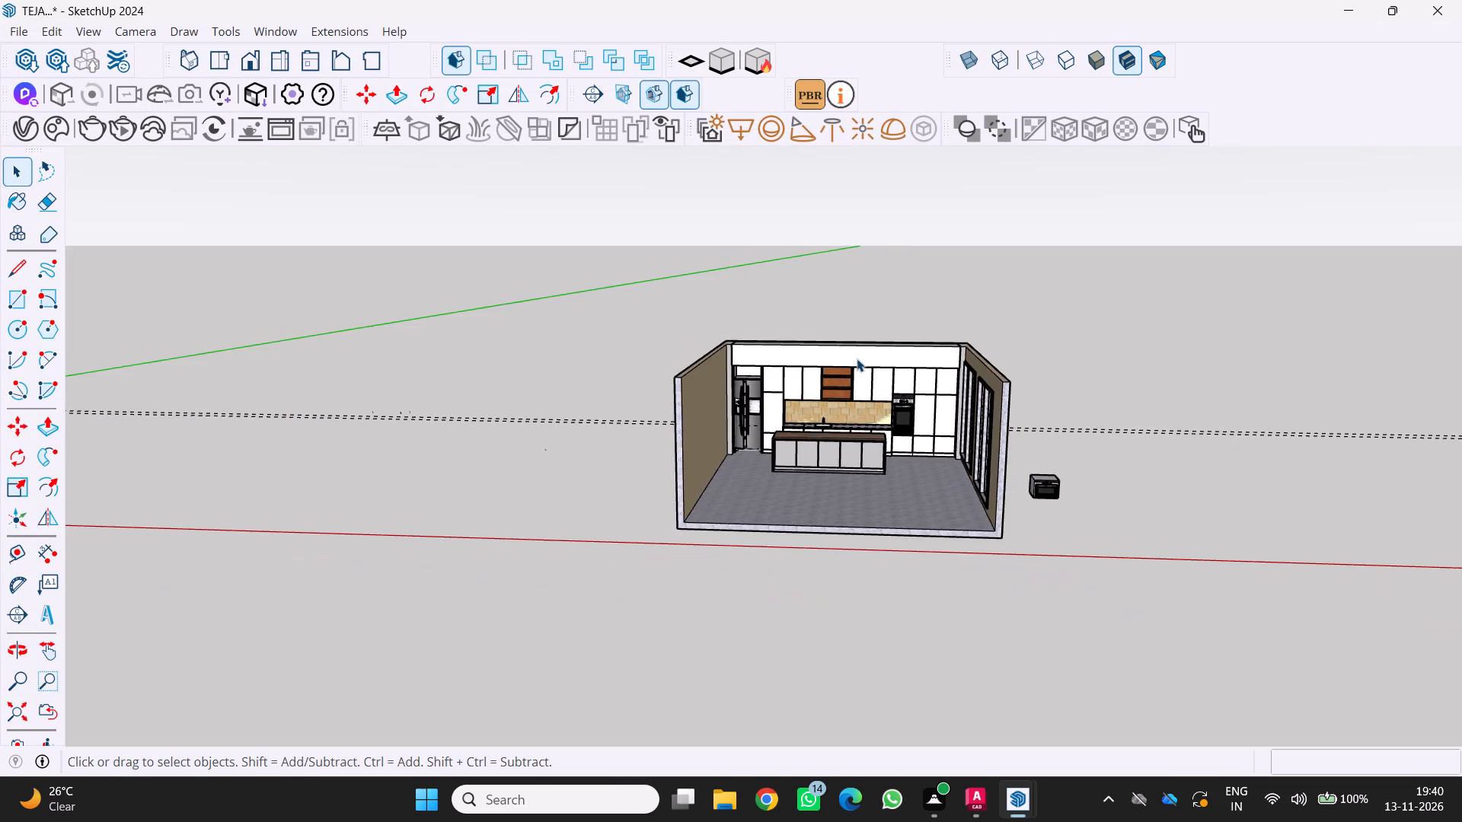
middle_drag(849, 366, 608, 435)
scroll(605, 420, up, 2)
middle_drag(602, 419, 477, 448)
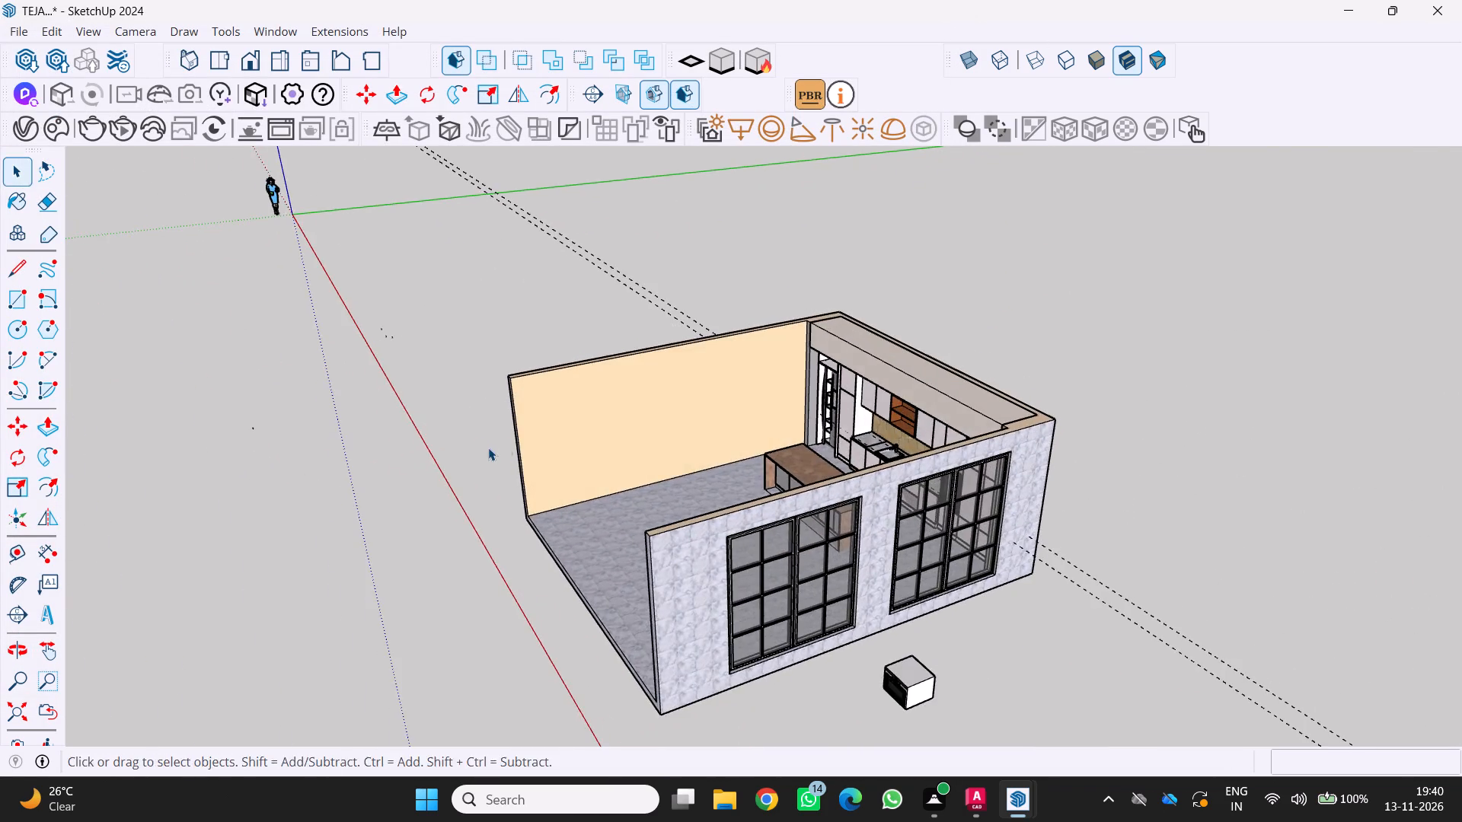
middle_drag(491, 448, 744, 448)
scroll(741, 450, down, 4)
middle_drag(730, 445, 839, 391)
scroll(838, 392, up, 6)
middle_drag(797, 427, 732, 475)
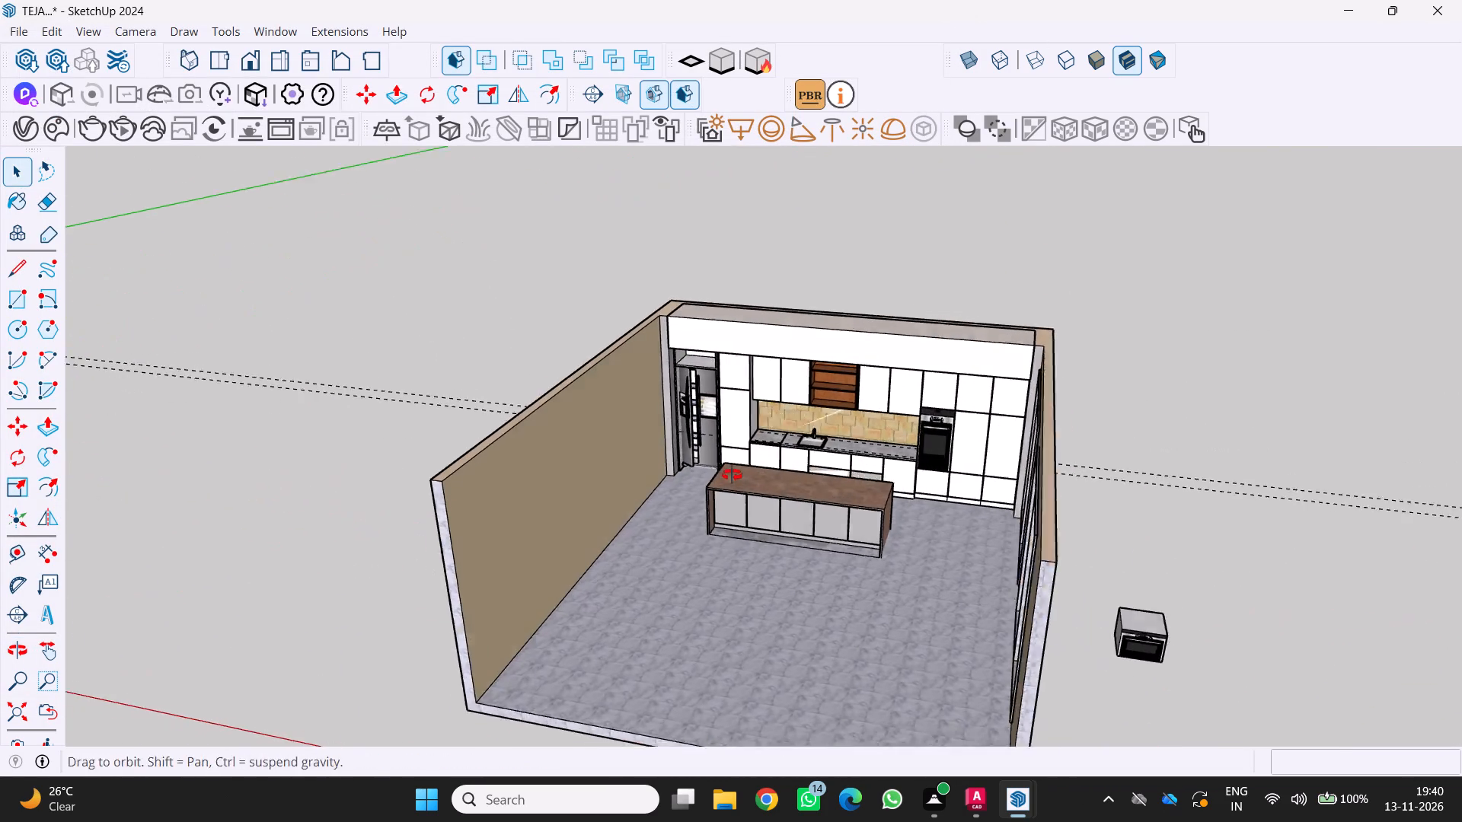
middle_drag(732, 475, 729, 475)
middle_click(729, 473)
scroll(722, 460, up, 4)
middle_drag(722, 460, 862, 401)
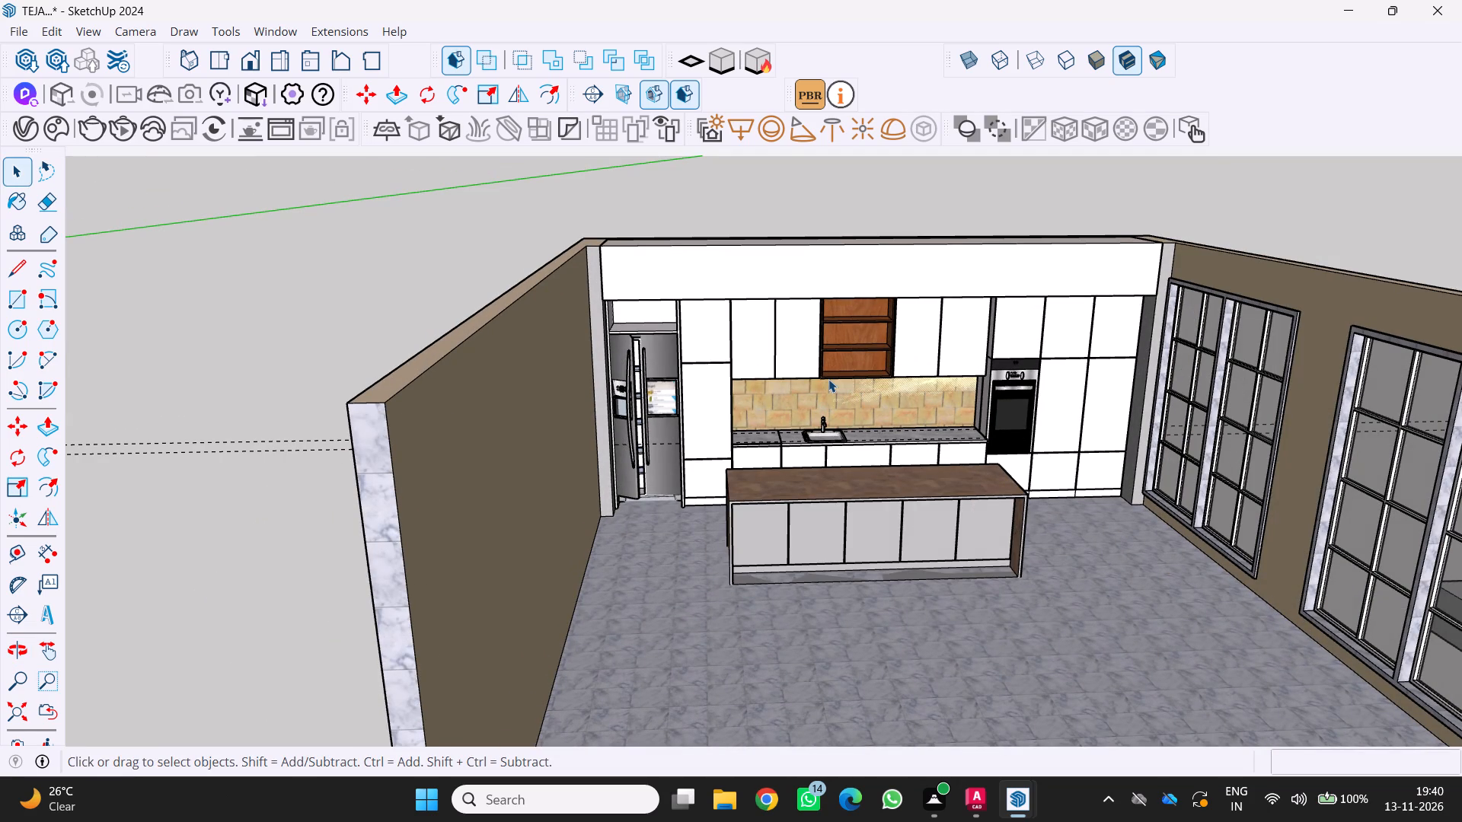
scroll(868, 373, down, 2)
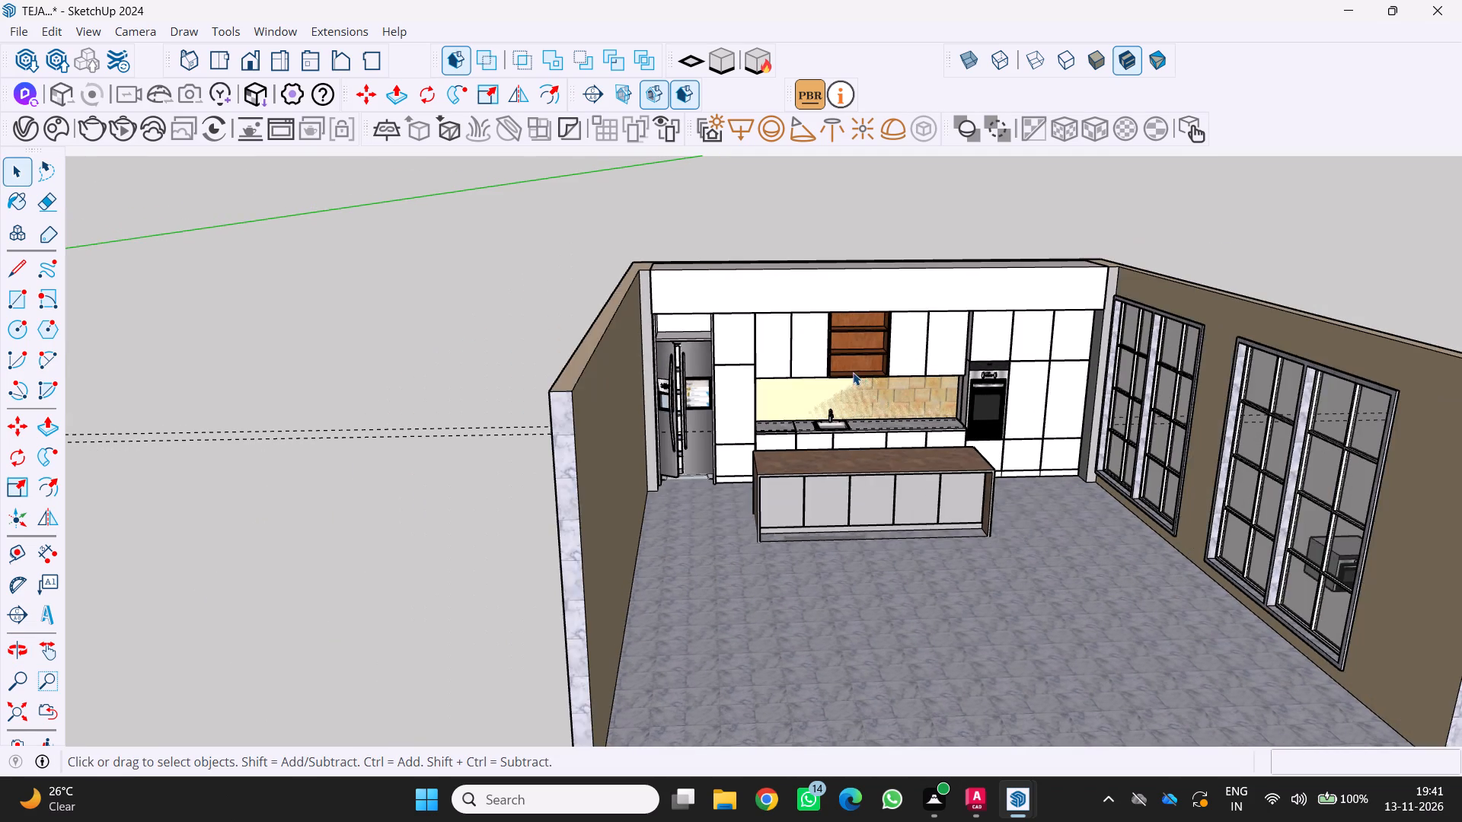
scroll(843, 375, down, 4)
middle_drag(836, 384, 711, 460)
scroll(706, 479, up, 1)
middle_drag(707, 481, 887, 410)
middle_click(887, 410)
scroll(1122, 483, up, 5)
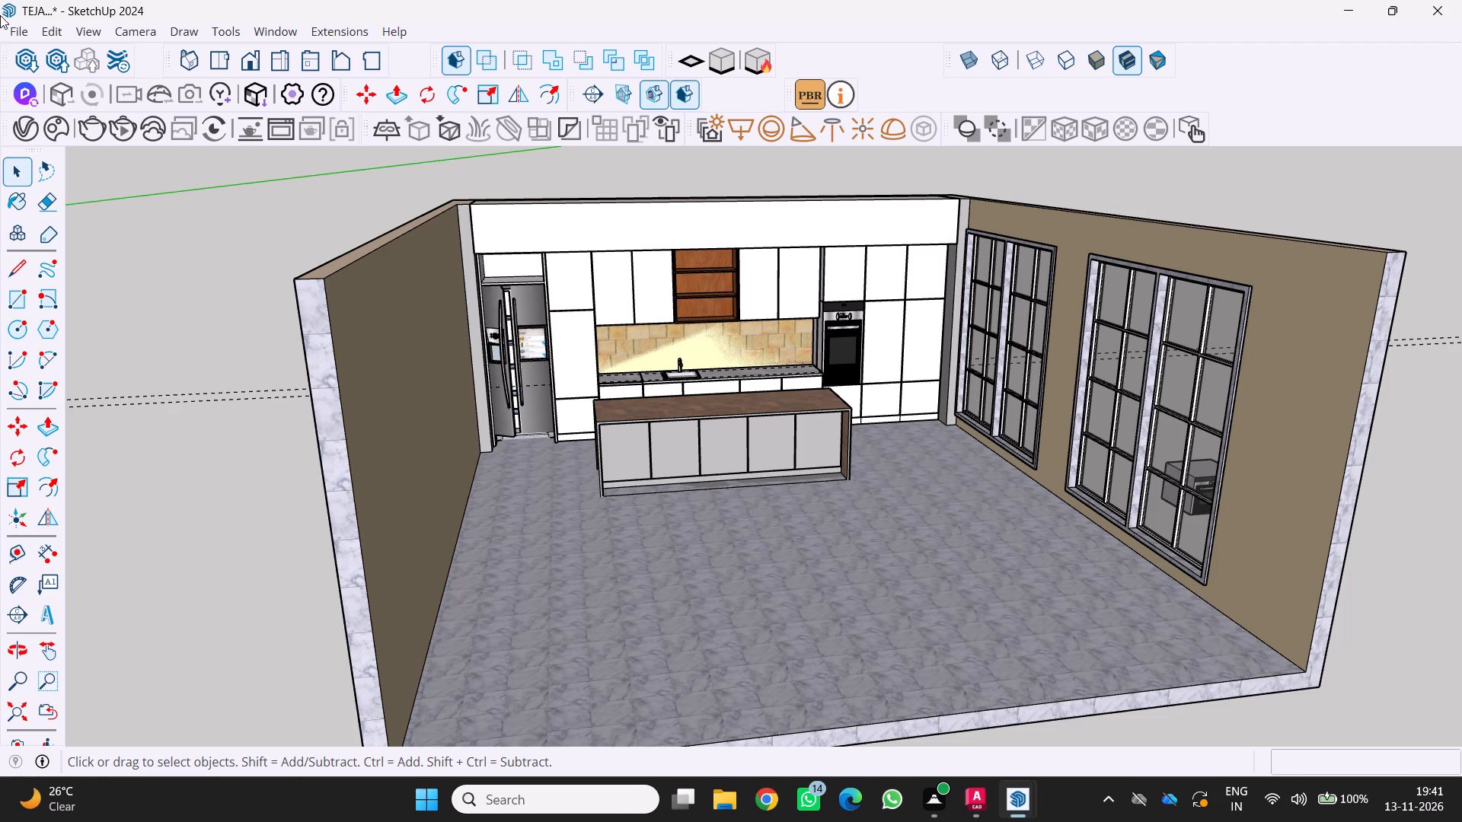
scroll(336, 330, down, 2)
middle_drag(391, 322, 320, 390)
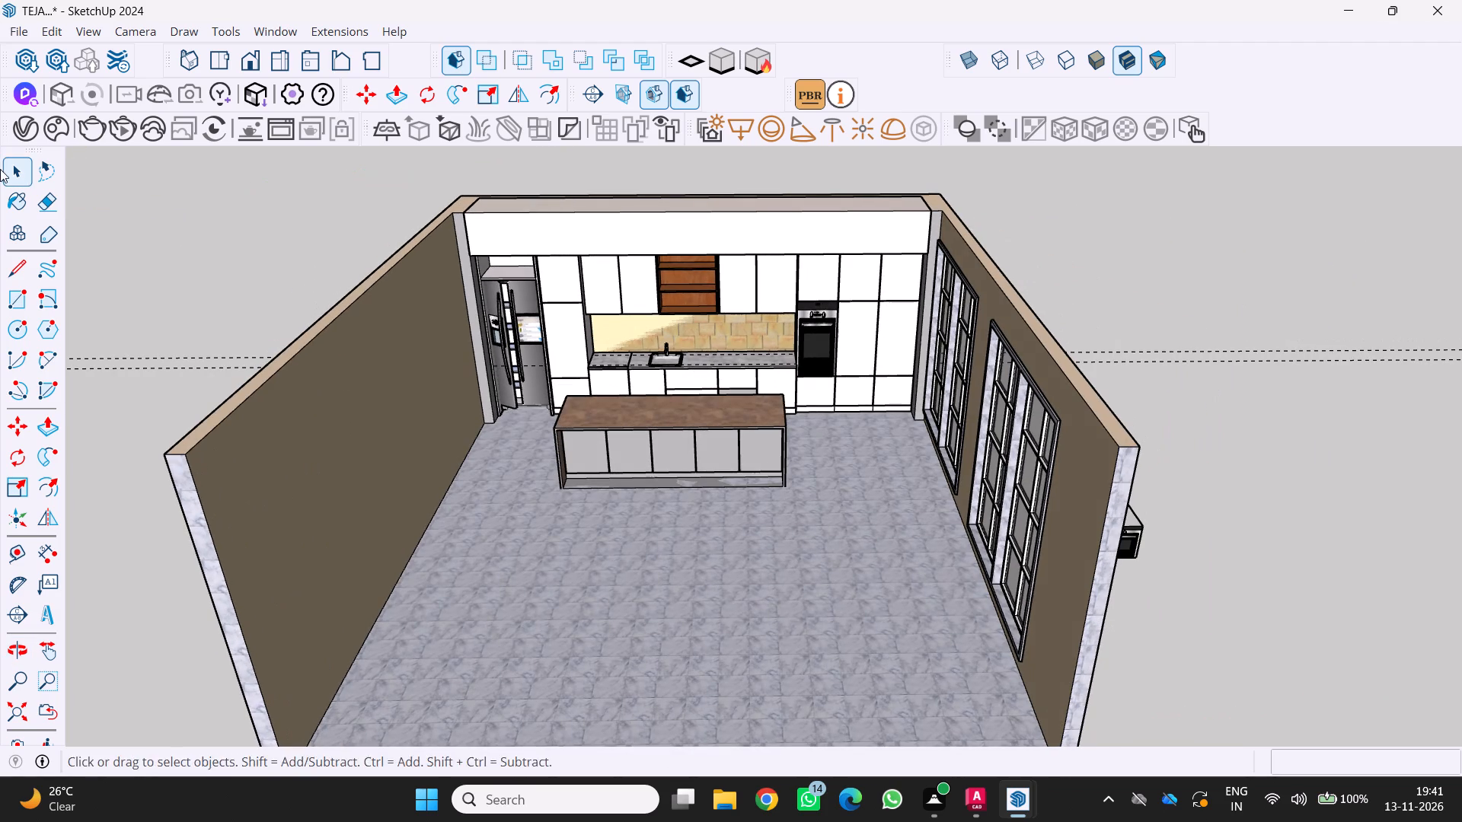
Open 3D Warehouse again and search its models for "plant".
click(279, 30)
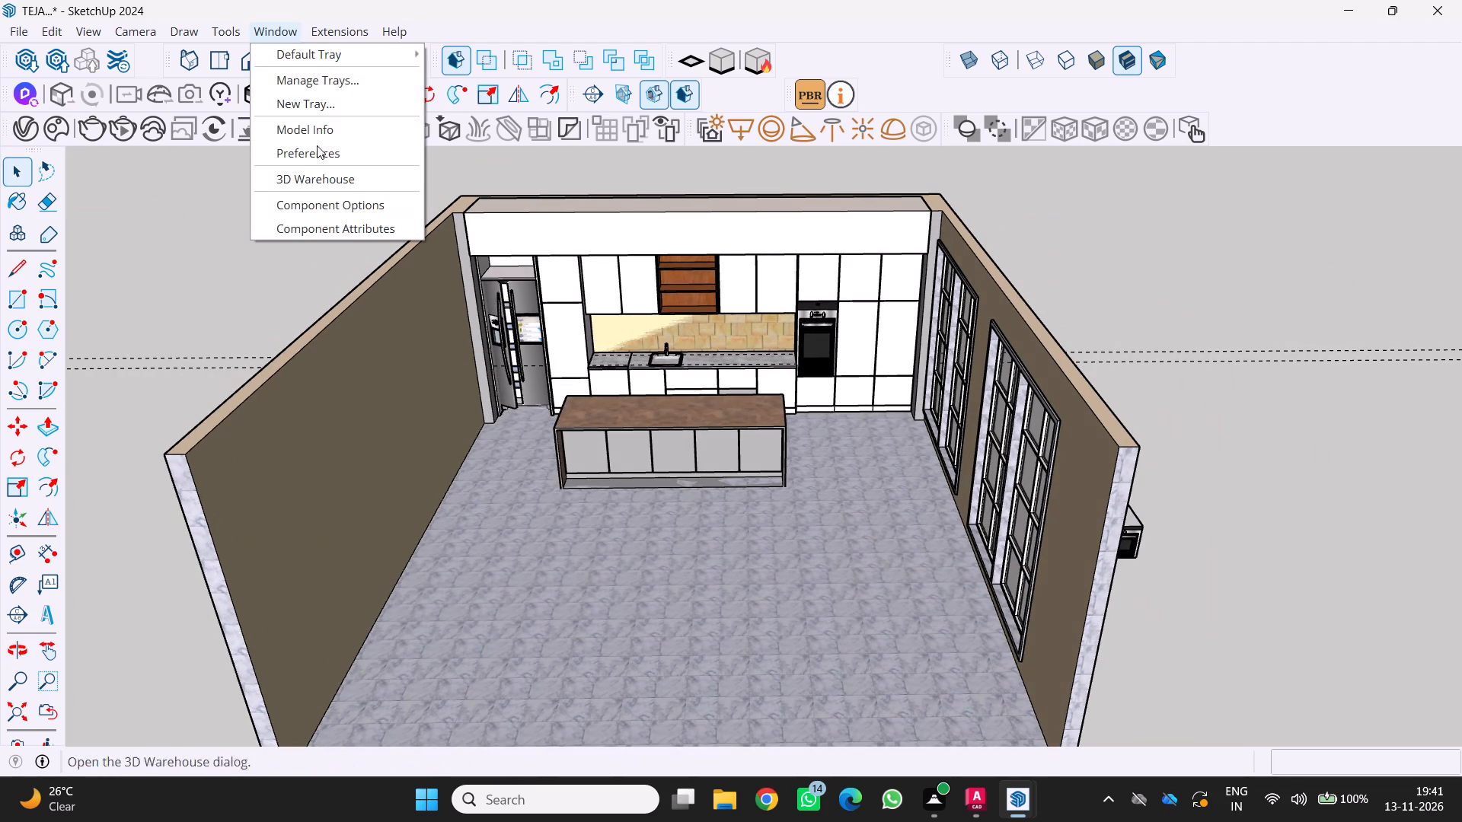
click(328, 178)
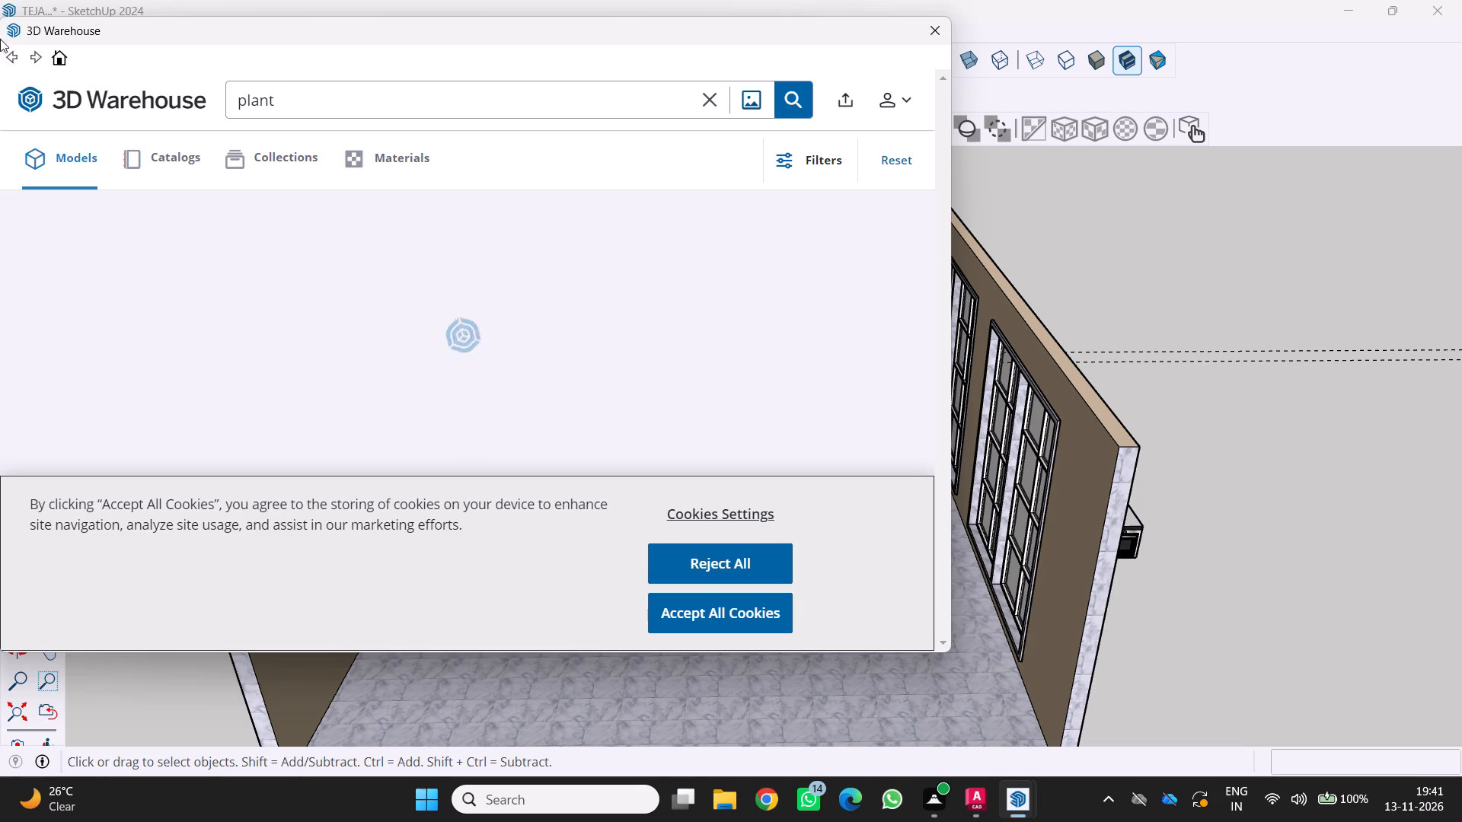
click(279, 100)
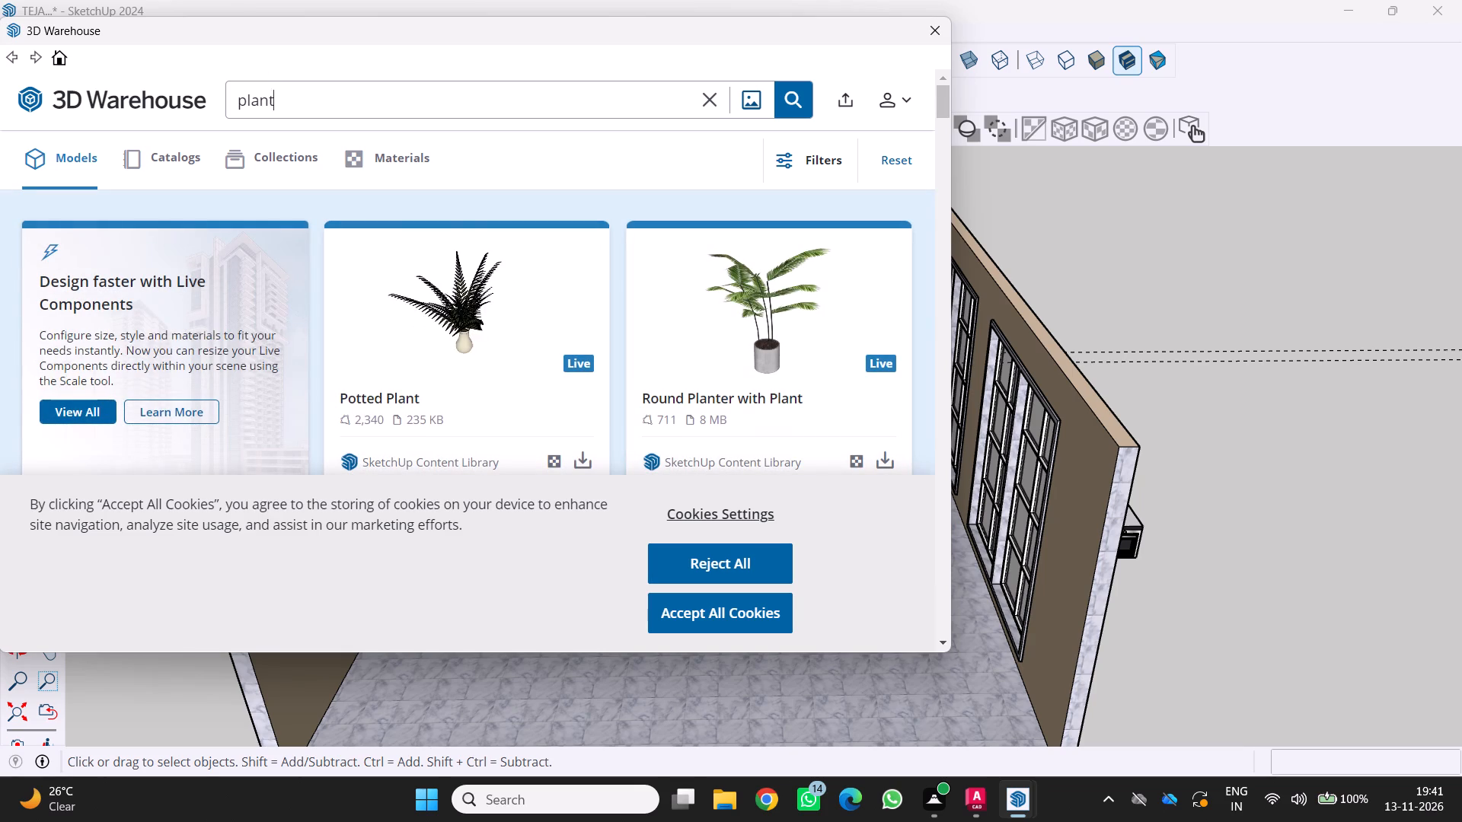
key(BackSpace)
key(BackSpace)
key(BackSpace)
key(BackSpace)
key(BackSpace)
text(pl)
text(ant)
click(788, 98)
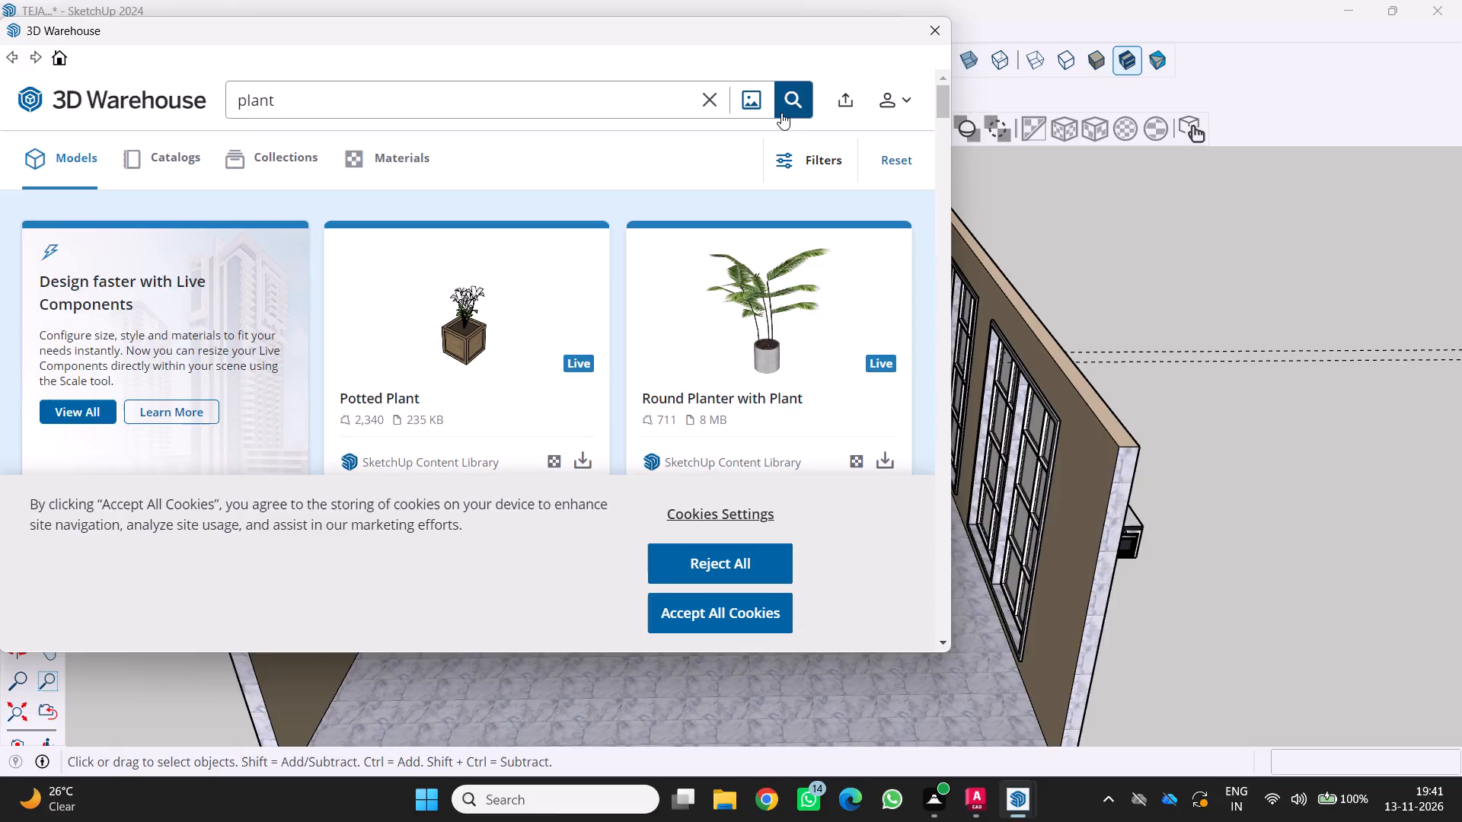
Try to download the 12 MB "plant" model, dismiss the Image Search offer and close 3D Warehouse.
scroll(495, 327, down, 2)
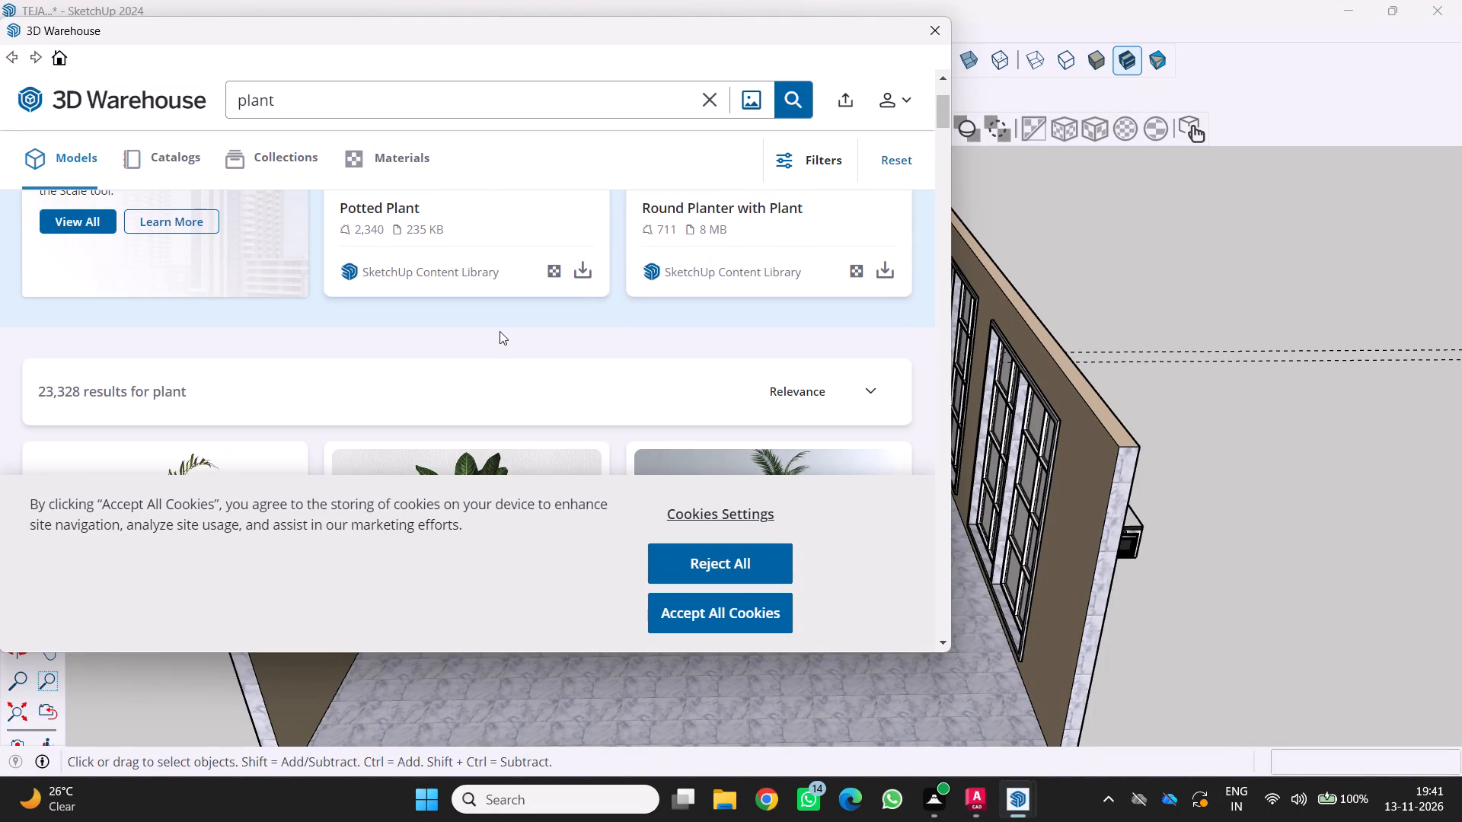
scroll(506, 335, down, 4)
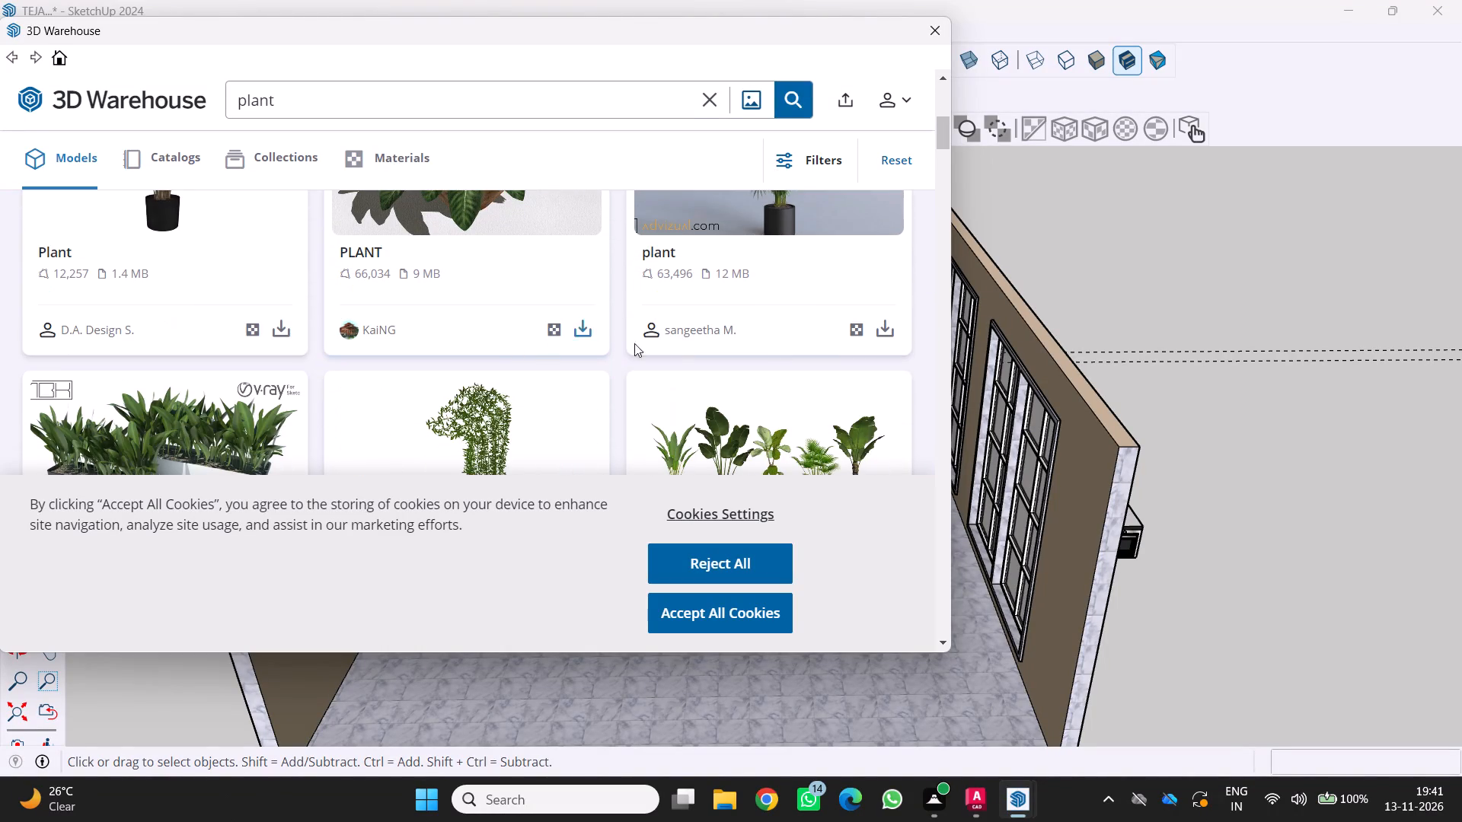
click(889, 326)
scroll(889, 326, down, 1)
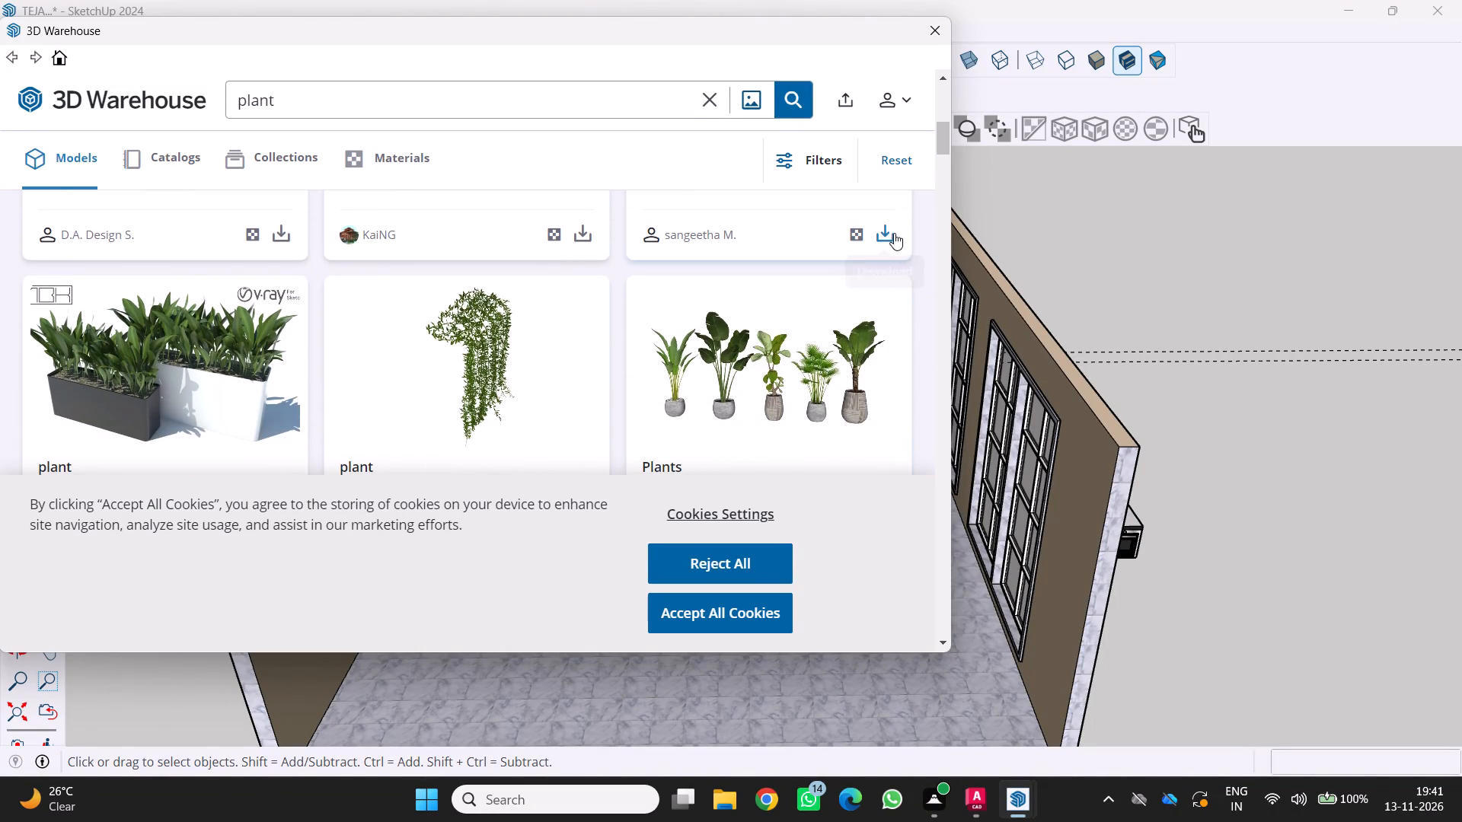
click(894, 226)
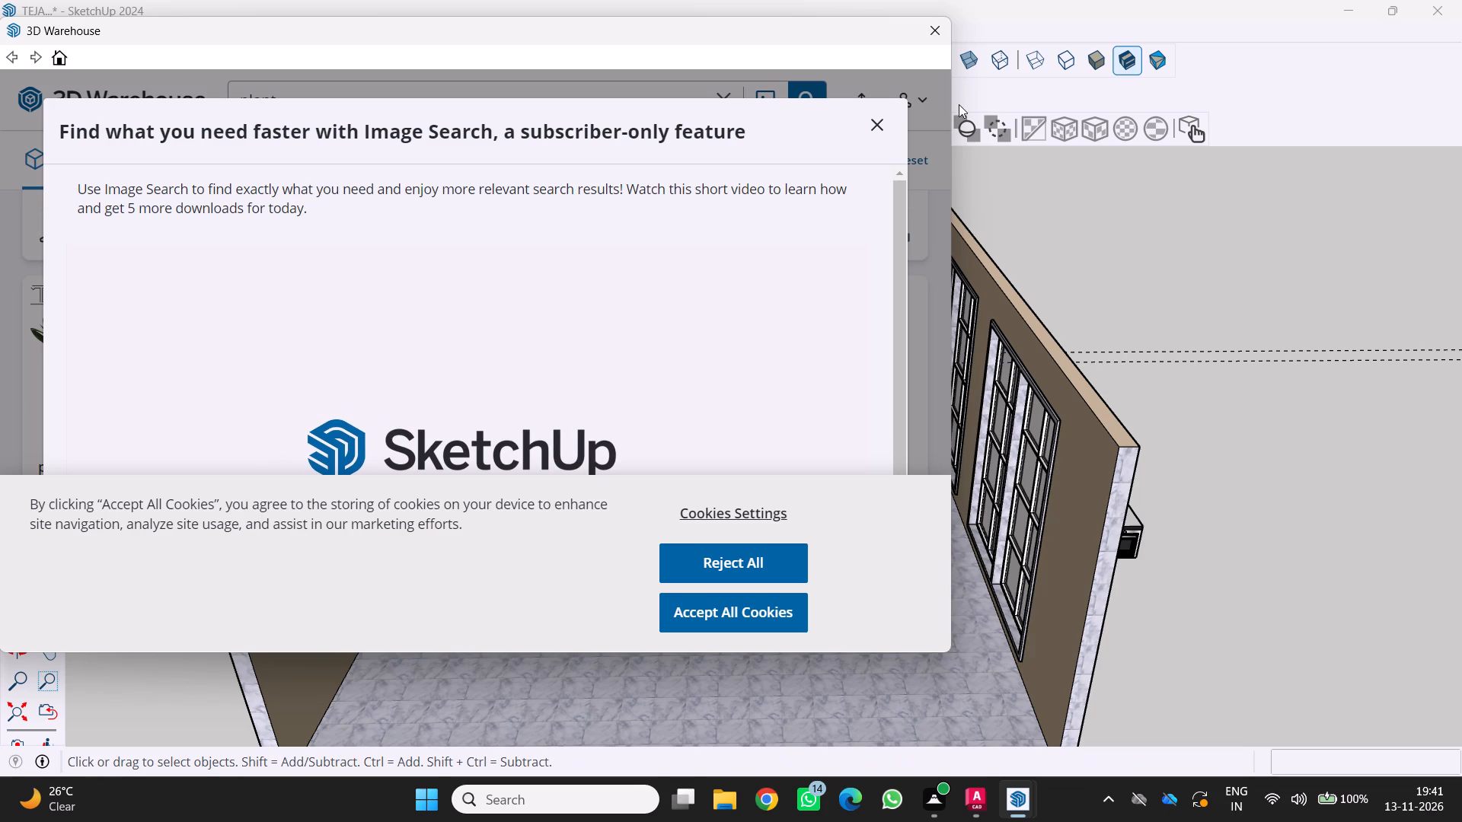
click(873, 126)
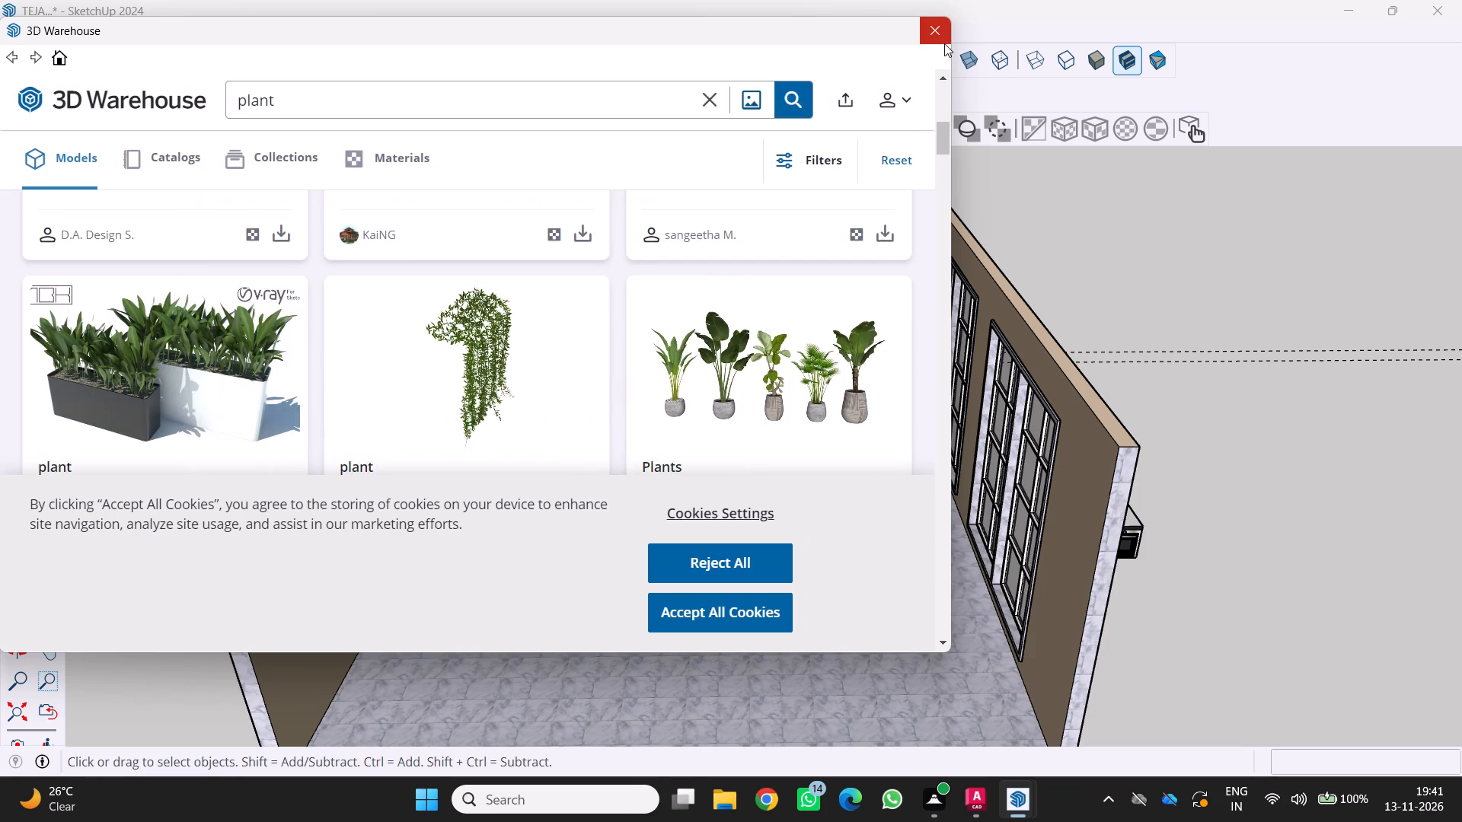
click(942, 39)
Examine the kitchen model from both sides and the open front, checking the cabinet wall, island, side walls and windows.
middle_drag(705, 403, 837, 345)
scroll(837, 345, down, 3)
middle_click(837, 345)
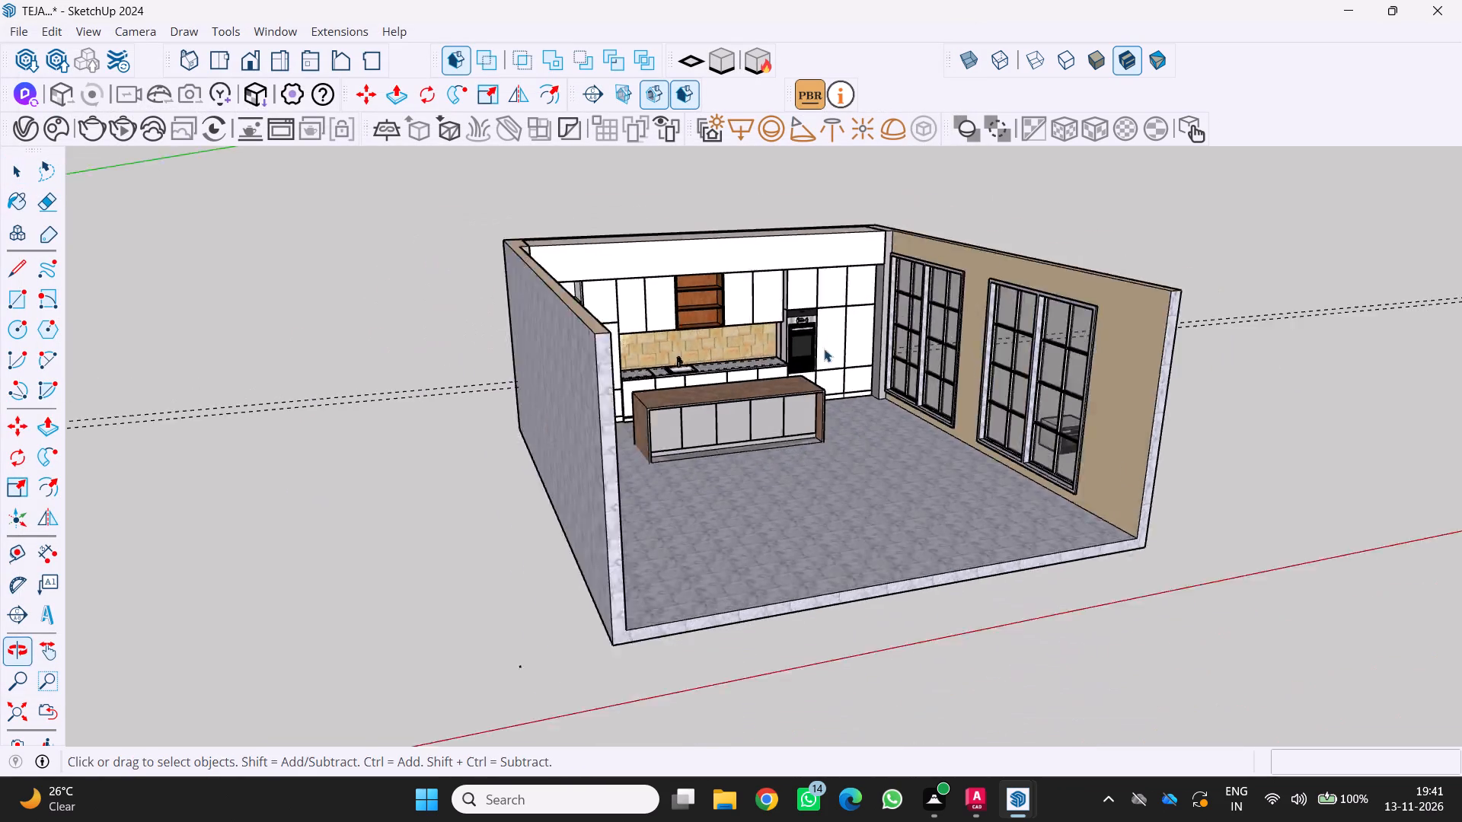
scroll(824, 349, down, 2)
middle_drag(803, 374, 656, 392)
middle_drag(632, 392, 454, 428)
scroll(560, 352, up, 6)
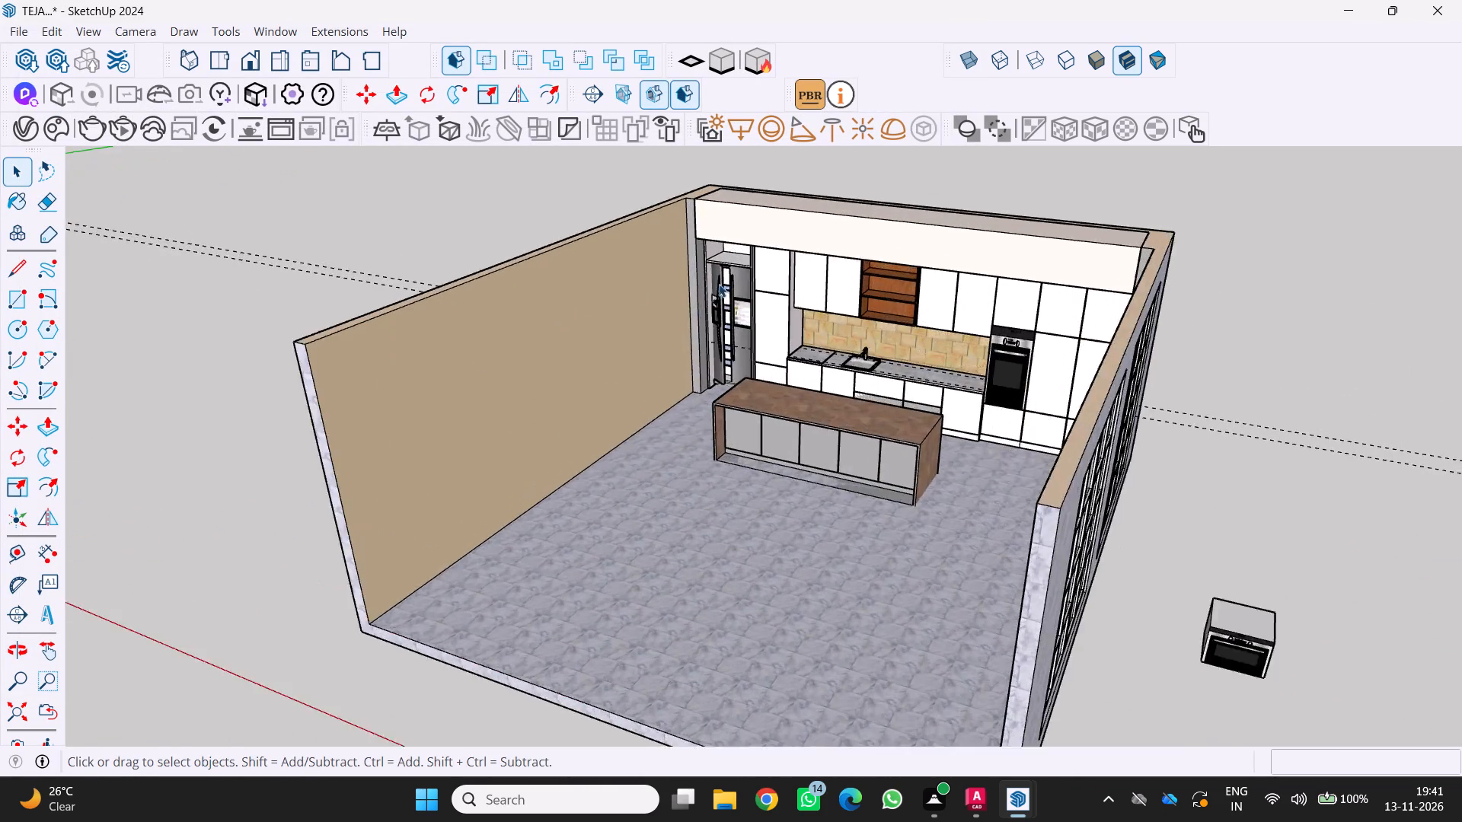
scroll(719, 284, up, 1)
middle_drag(752, 263, 761, 258)
middle_click(764, 256)
middle_drag(768, 250, 815, 174)
scroll(815, 175, up, 1)
middle_click(815, 174)
scroll(774, 341, down, 5)
middle_drag(784, 358, 841, 353)
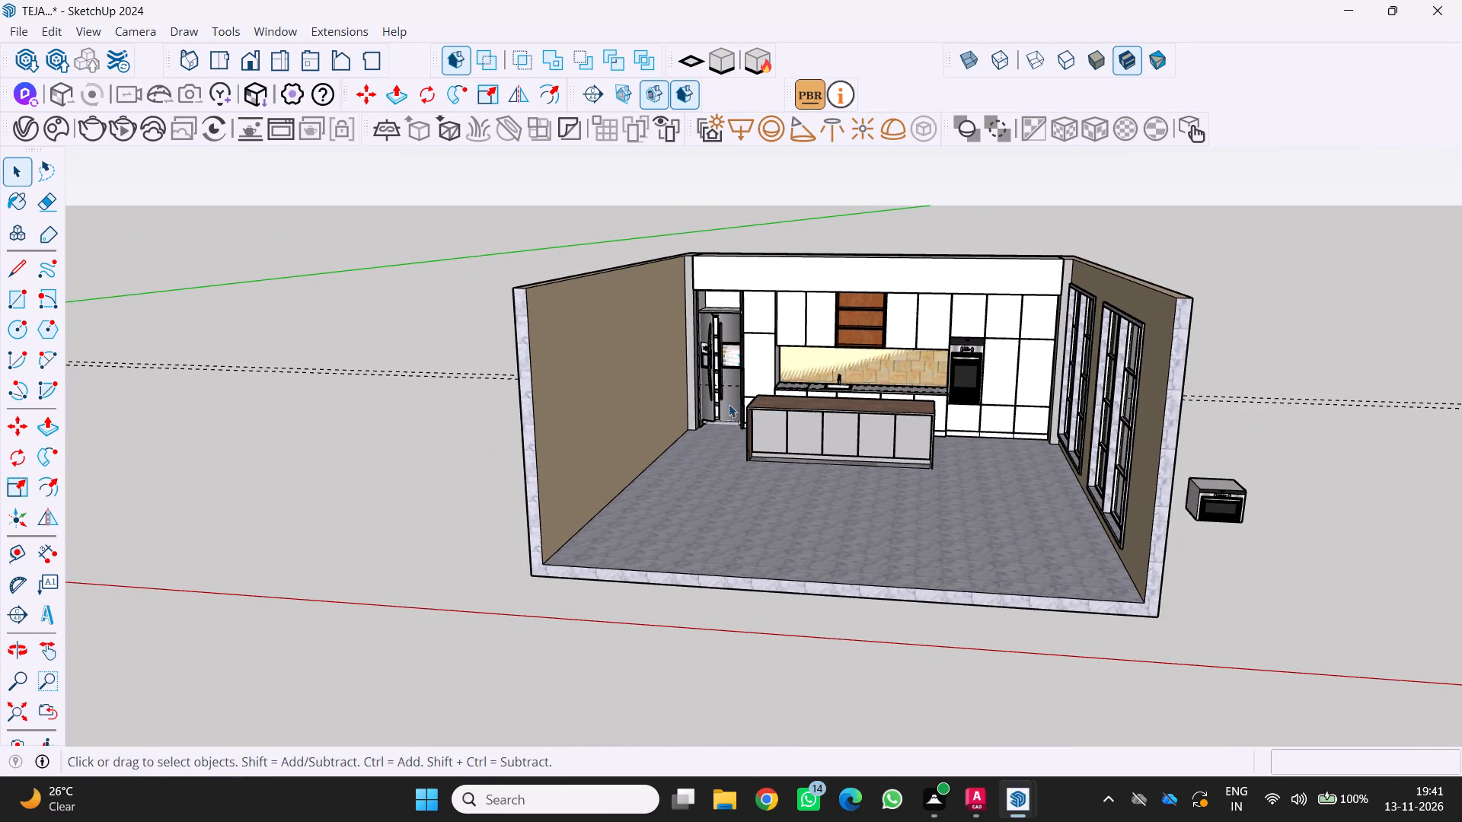
middle_drag(645, 382, 500, 431)
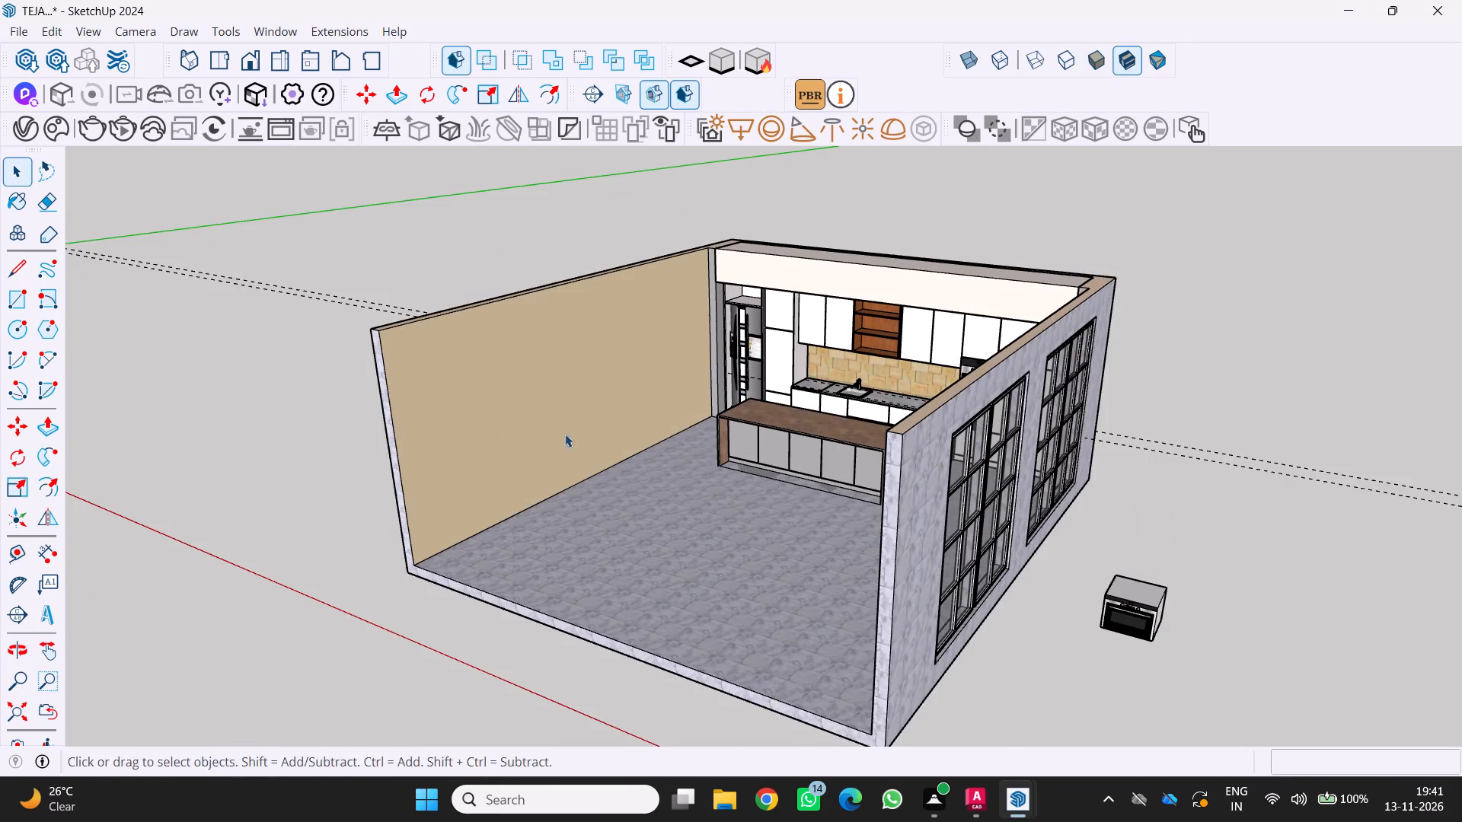
middle_drag(567, 434, 640, 432)
middle_click(642, 432)
middle_click(655, 434)
scroll(643, 436, up, 1)
middle_drag(649, 435, 717, 438)
middle_click(717, 438)
middle_drag(731, 433, 741, 431)
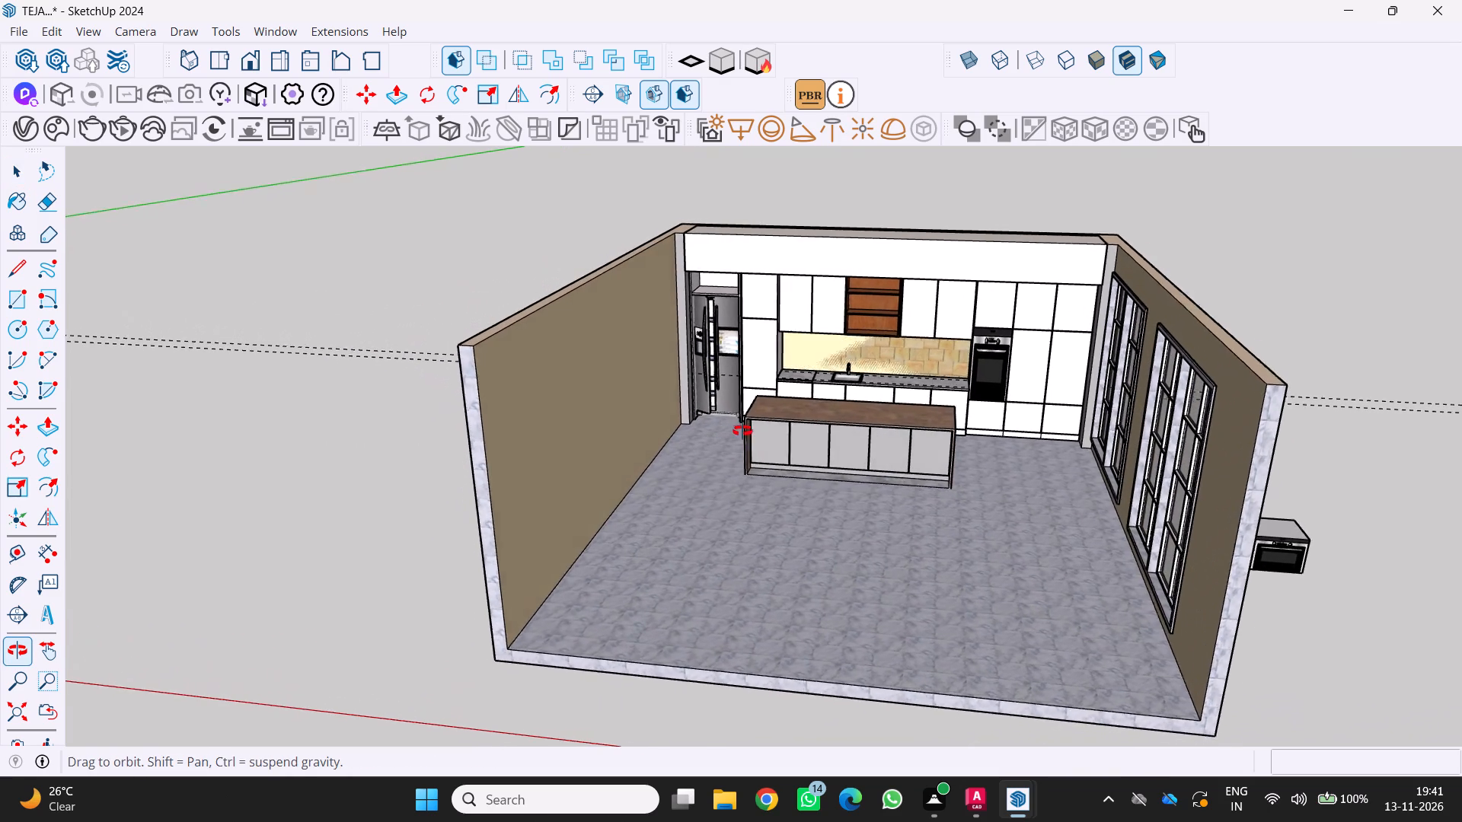
middle_click(741, 431)
middle_drag(743, 431, 752, 431)
middle_click(755, 431)
middle_click(756, 431)
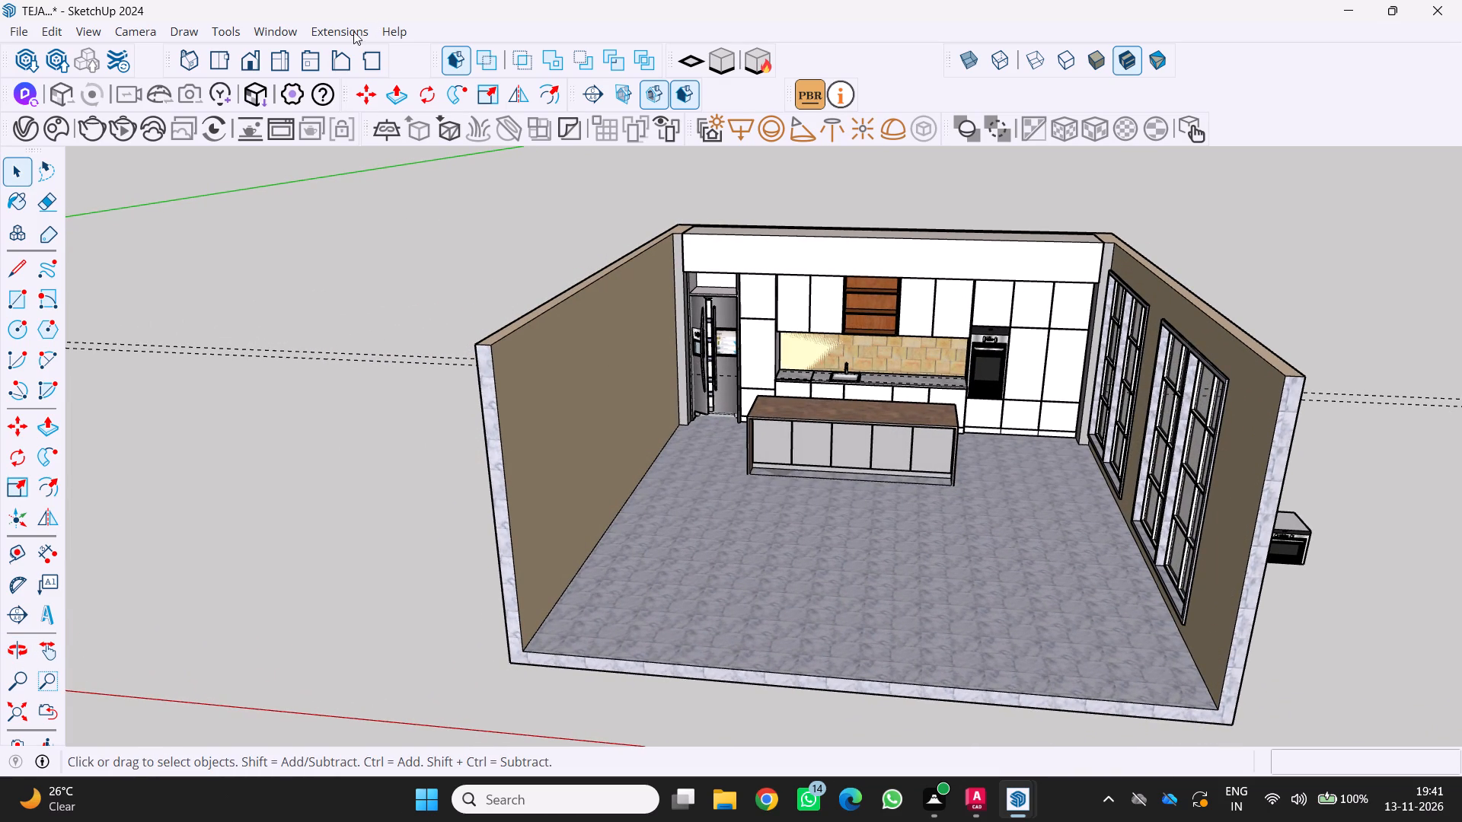
Open Extension Warehouse and search all categories for "plant".
click(341, 31)
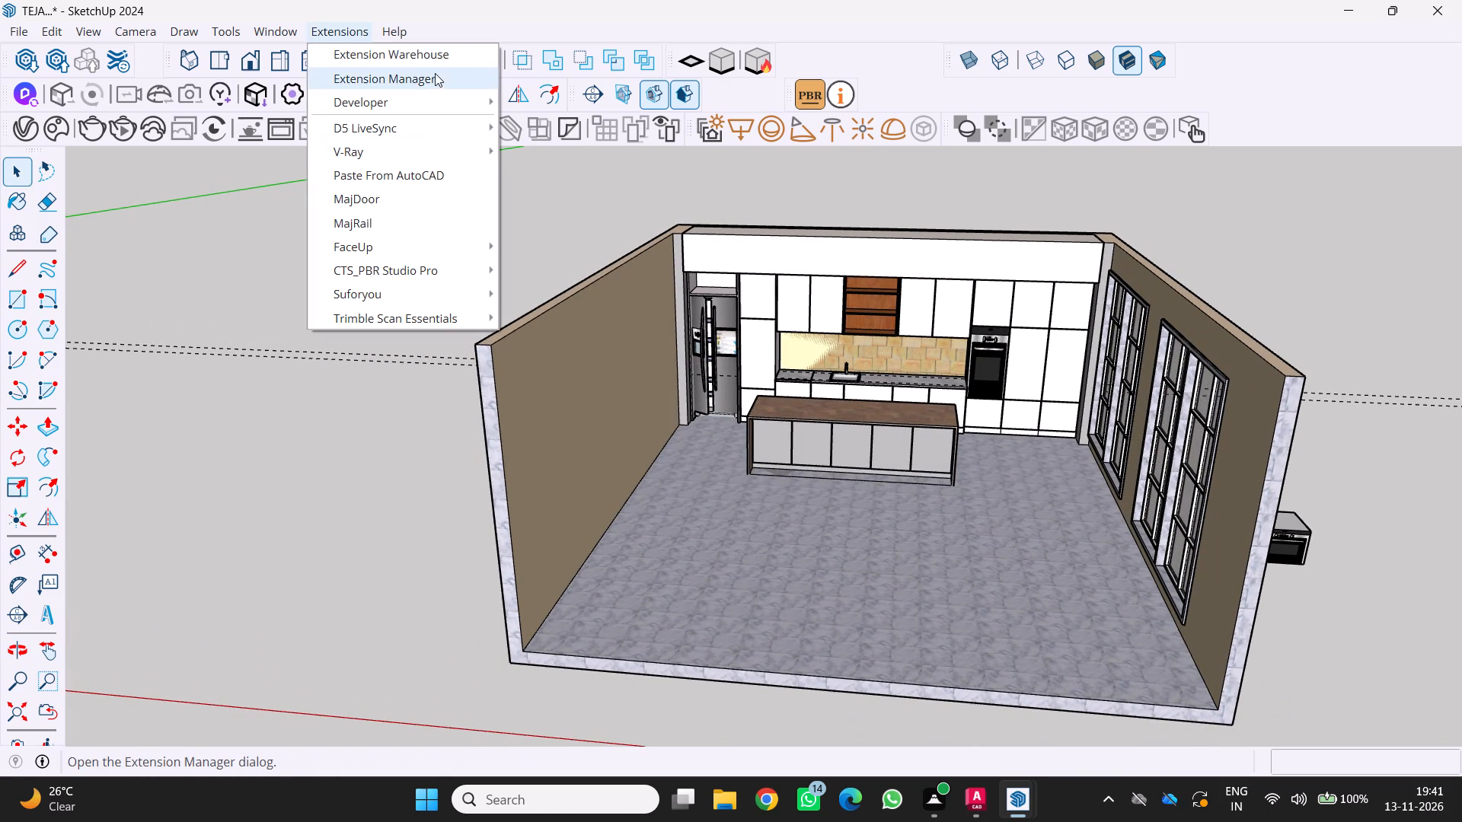
click(437, 56)
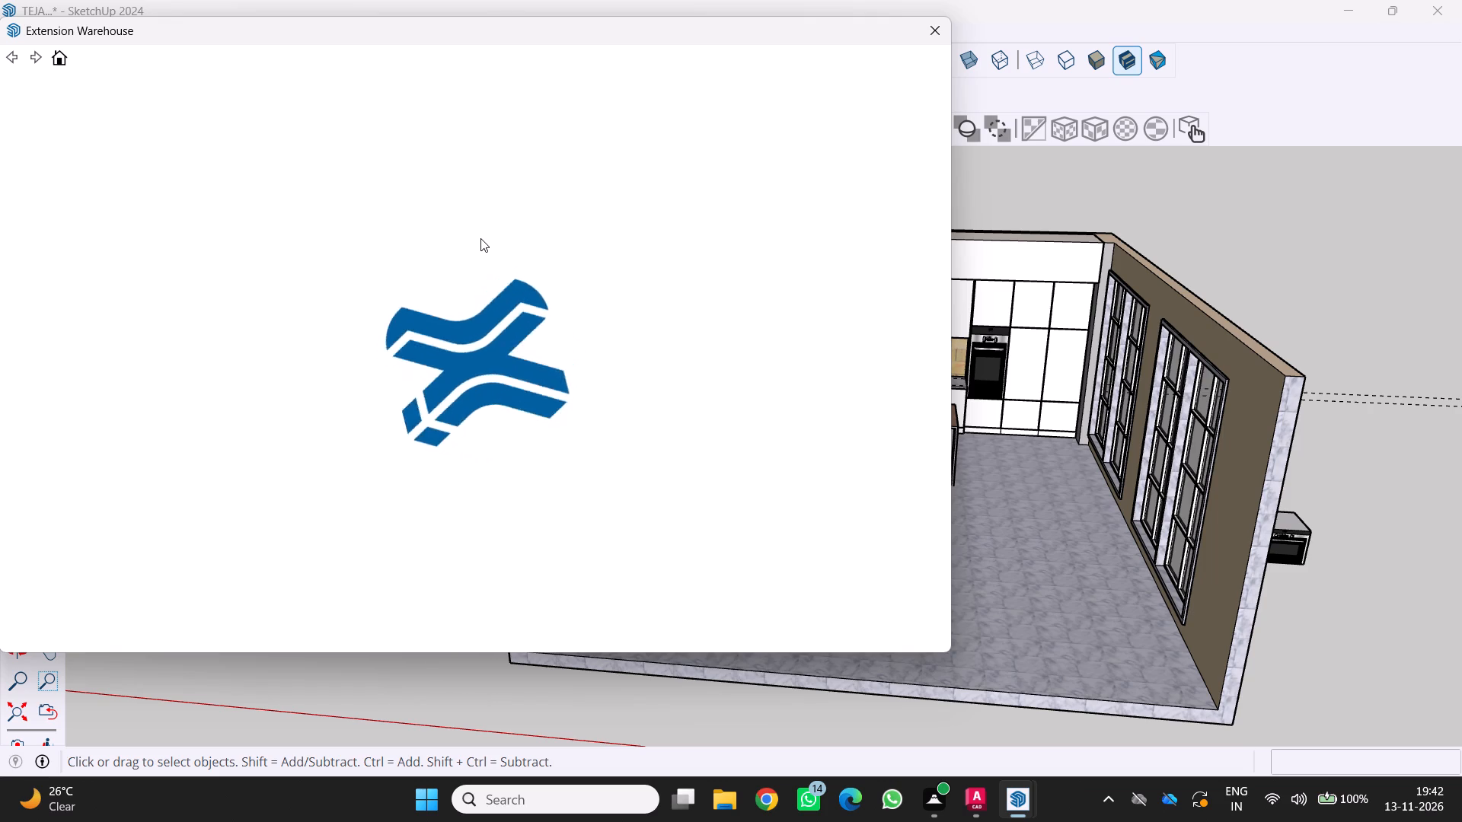
scroll(487, 374, down, 3)
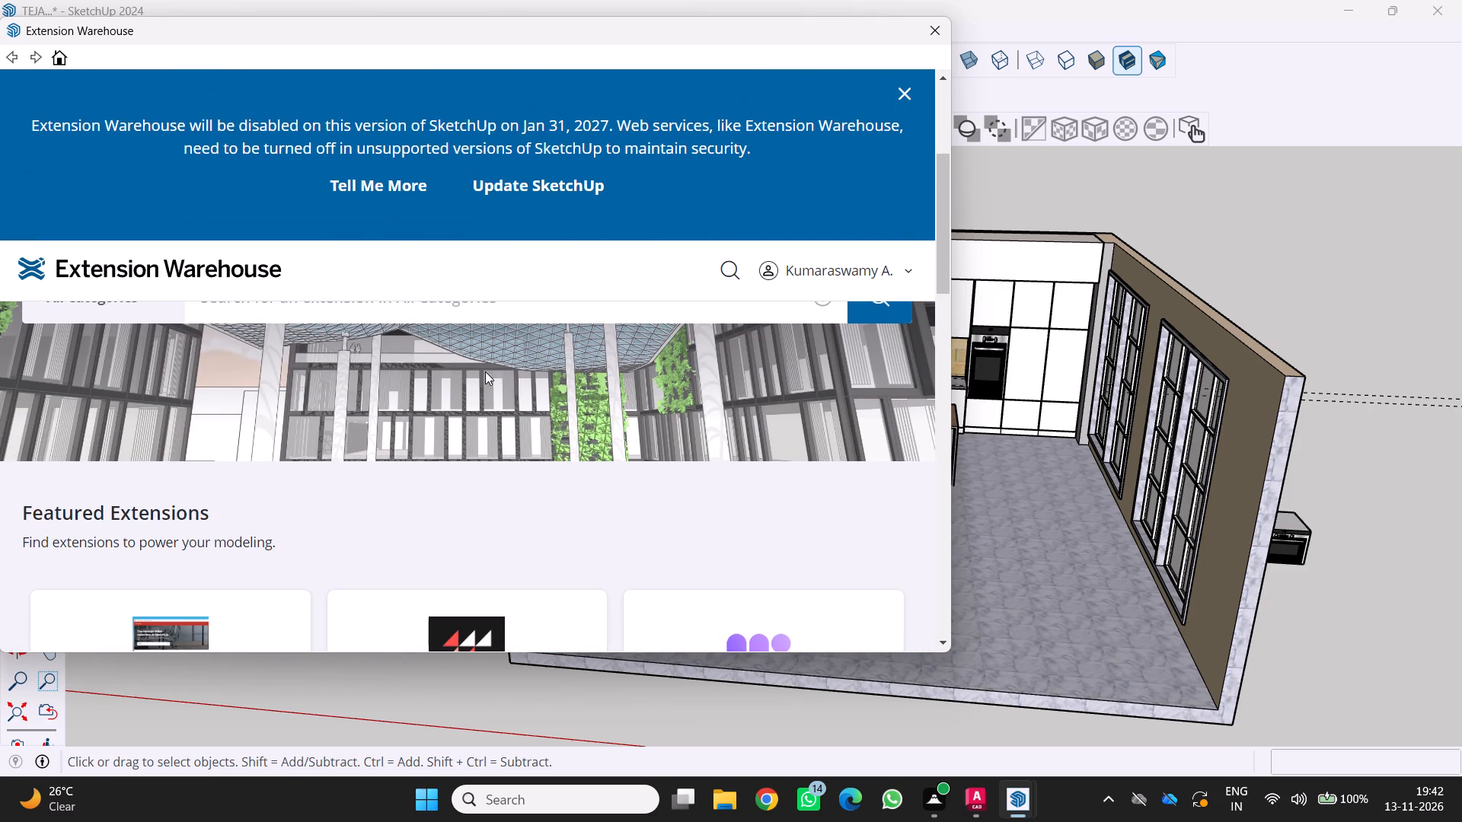
scroll(455, 343, up, 2)
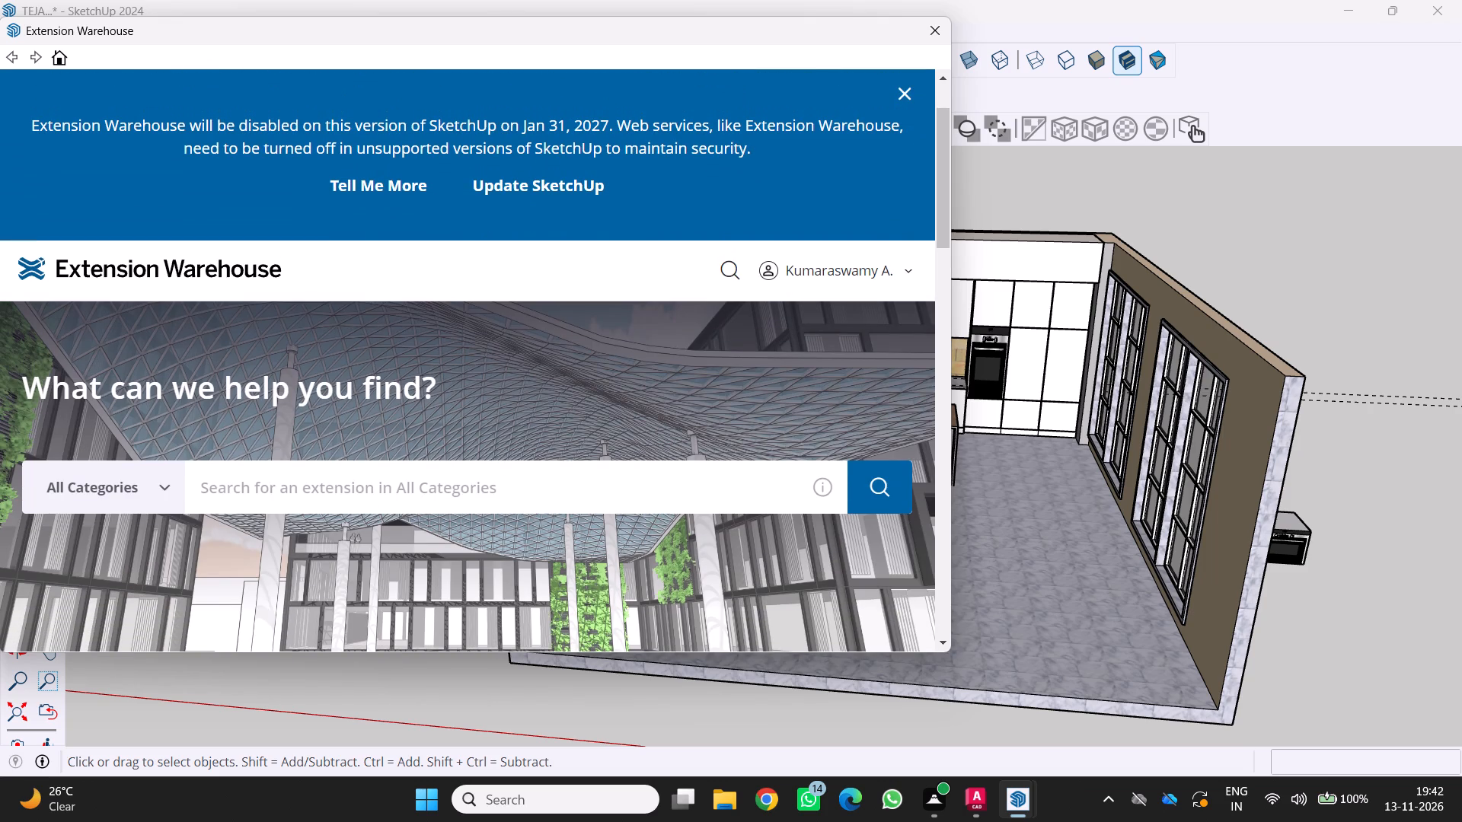
click(501, 486)
key(p)
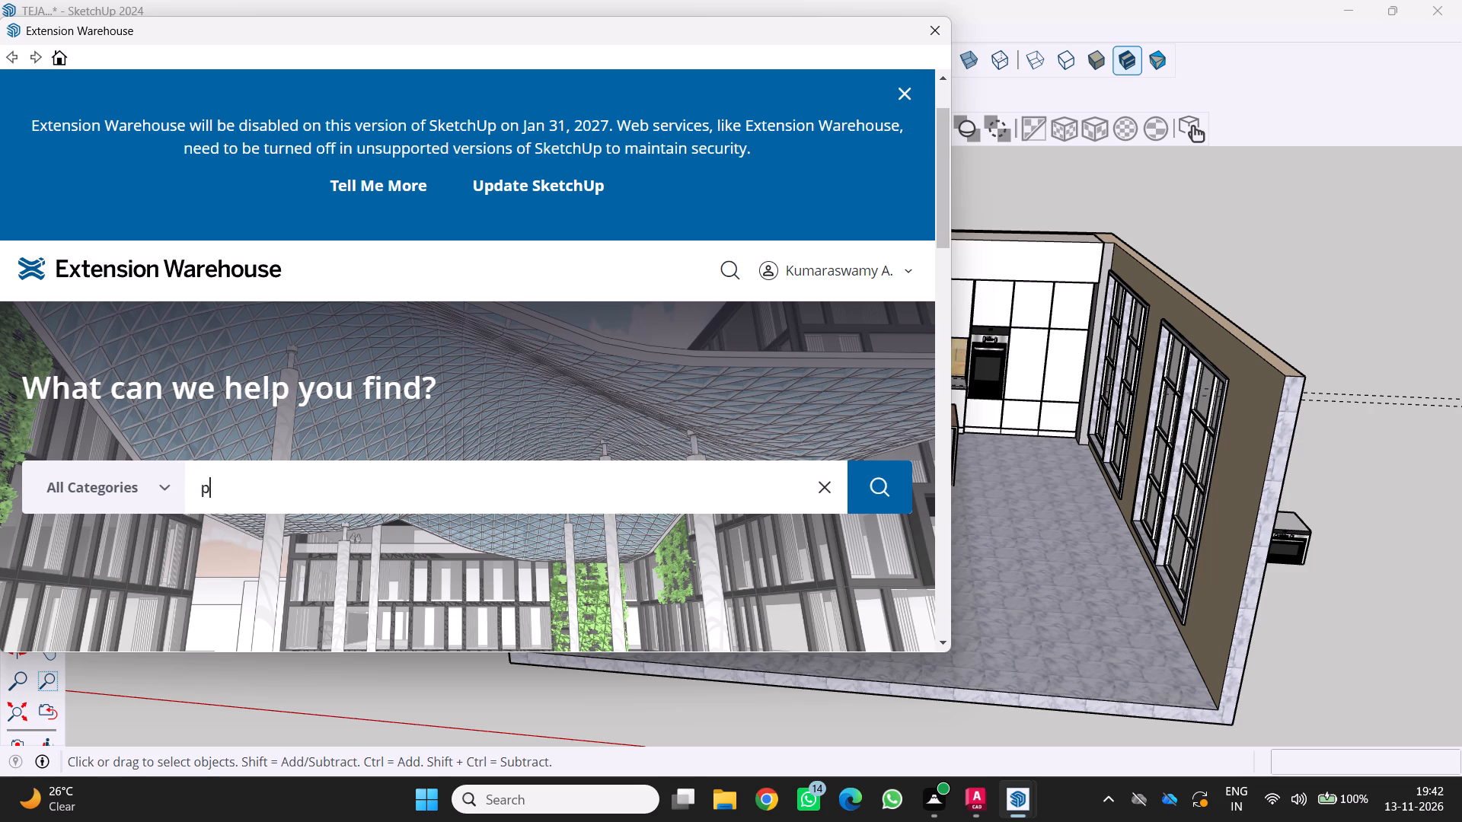
key(k)
key(BackSpace)
text(lan)
key(t)
click(889, 480)
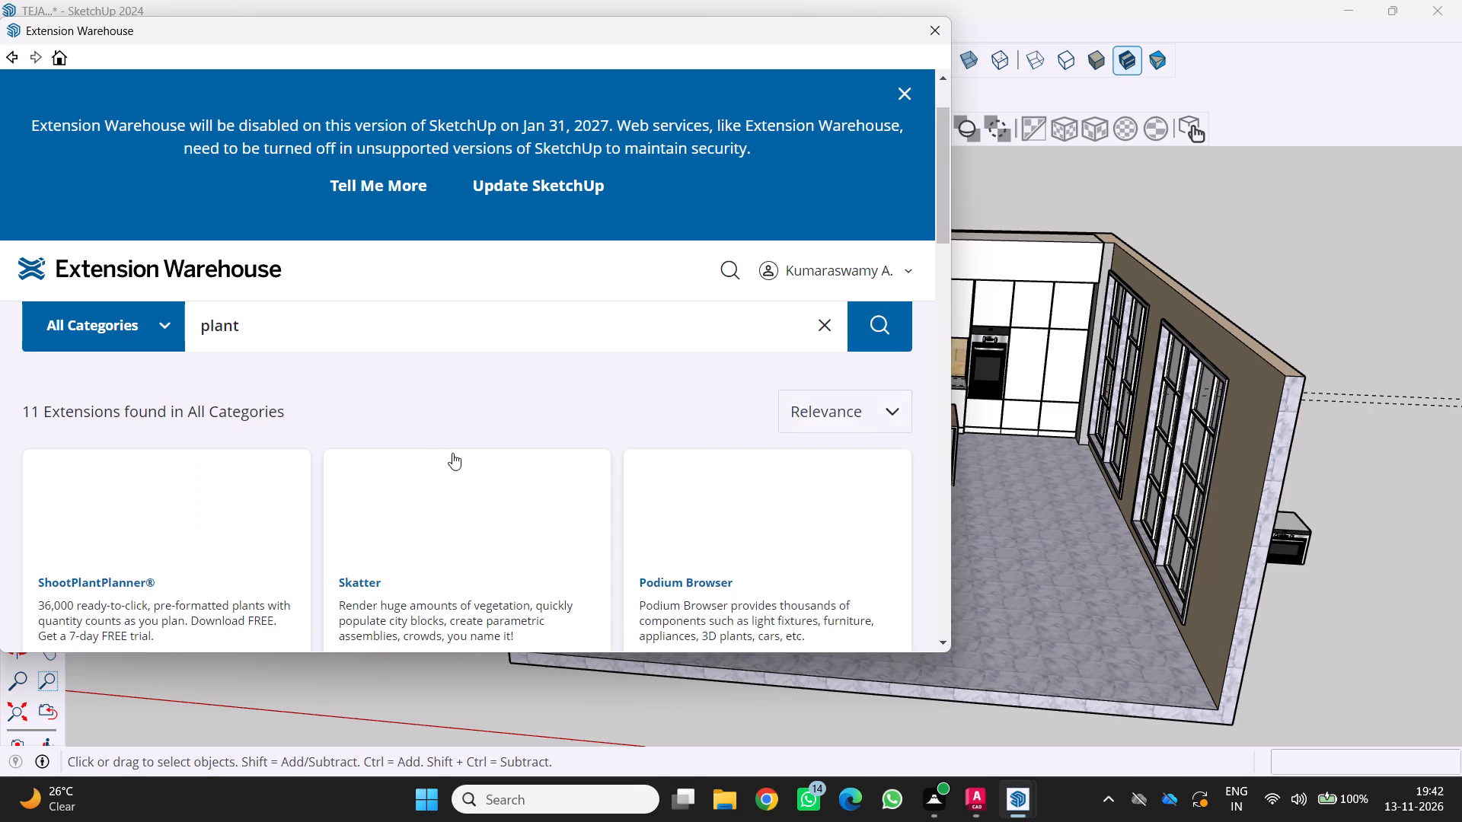
Look through the plant extension results for a usable plant source and close Extension Warehouse.
scroll(510, 470, down, 9)
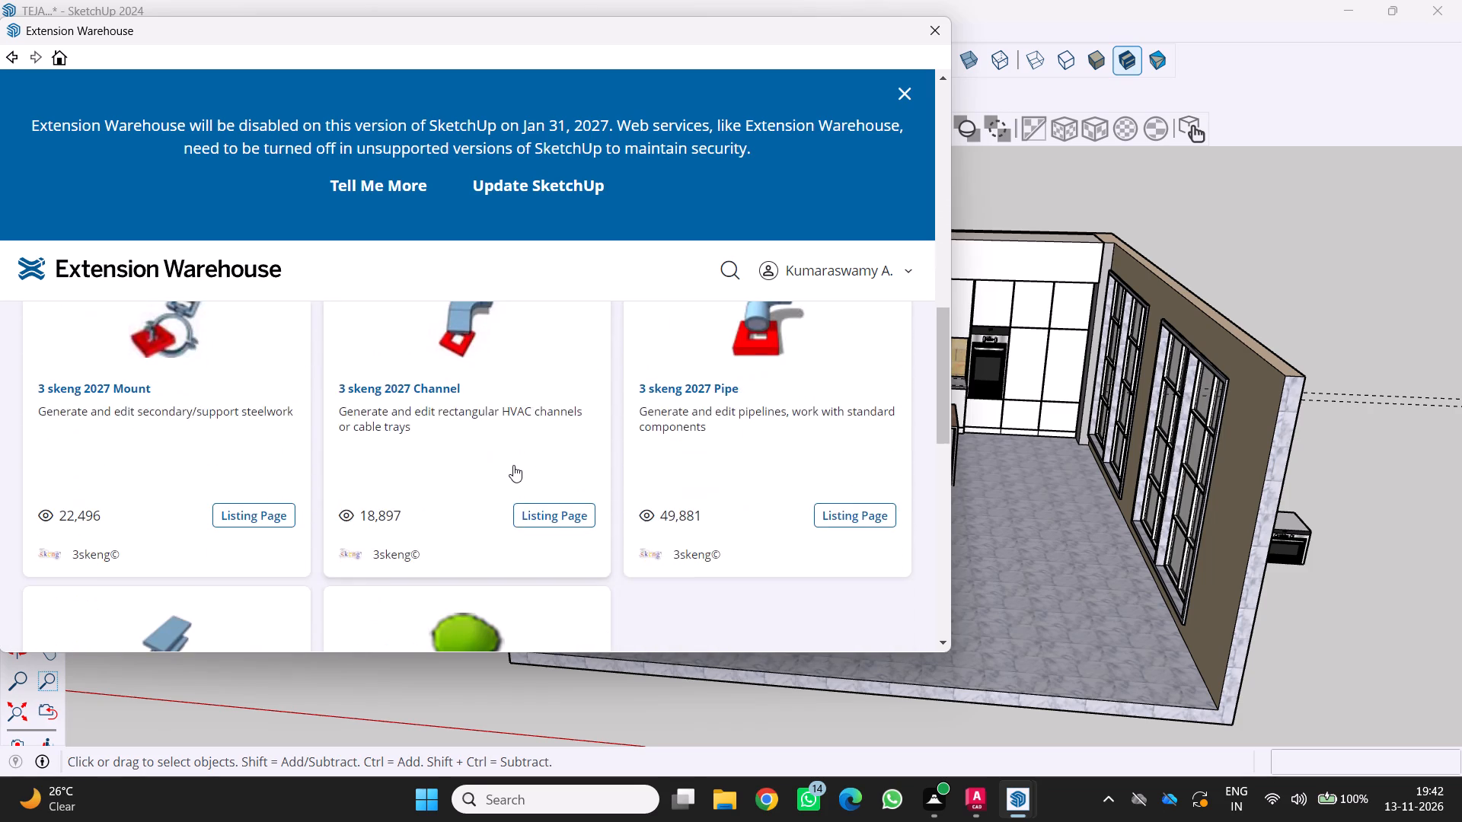
scroll(513, 465, down, 4)
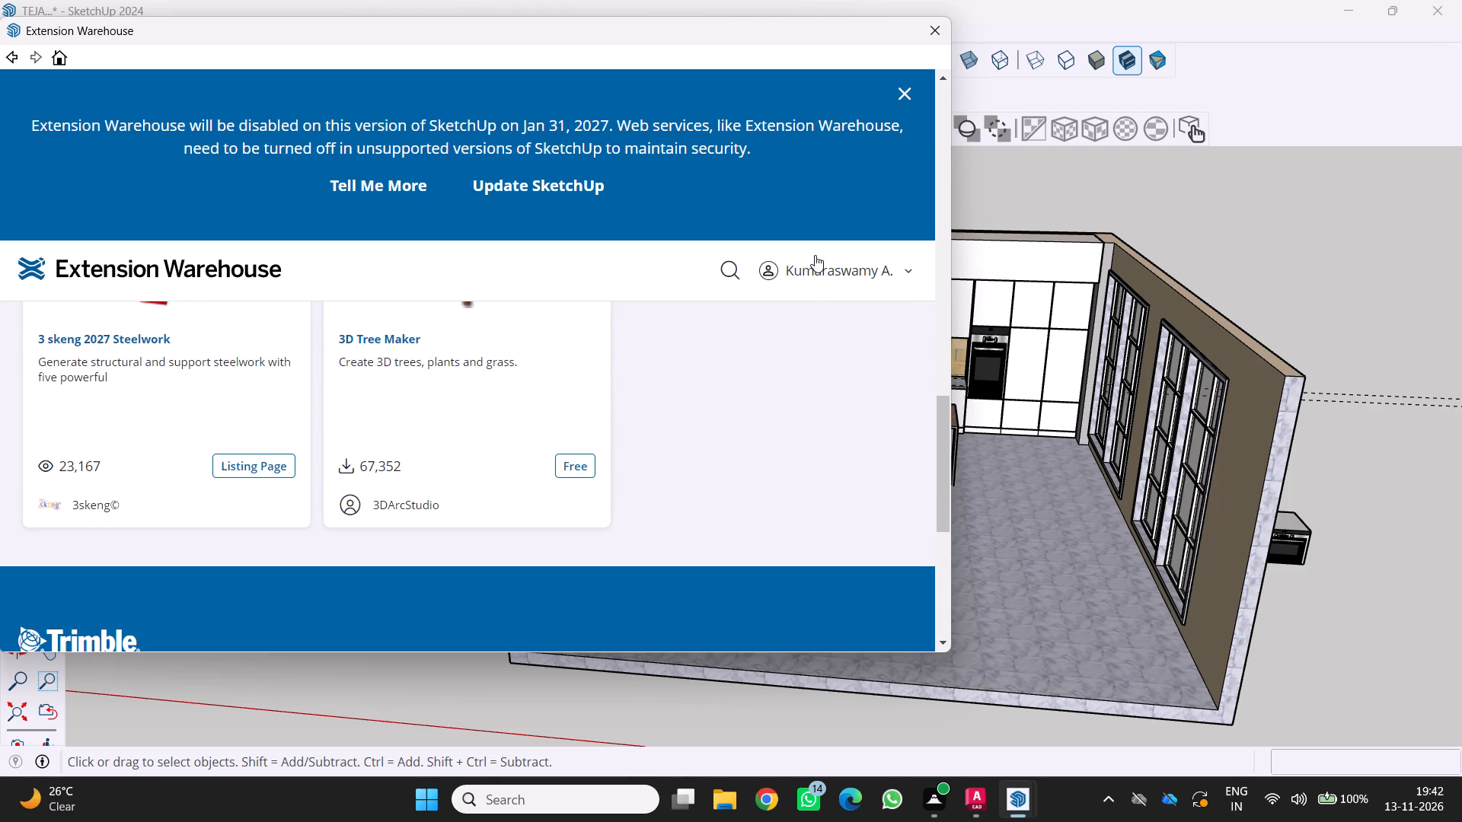
click(942, 24)
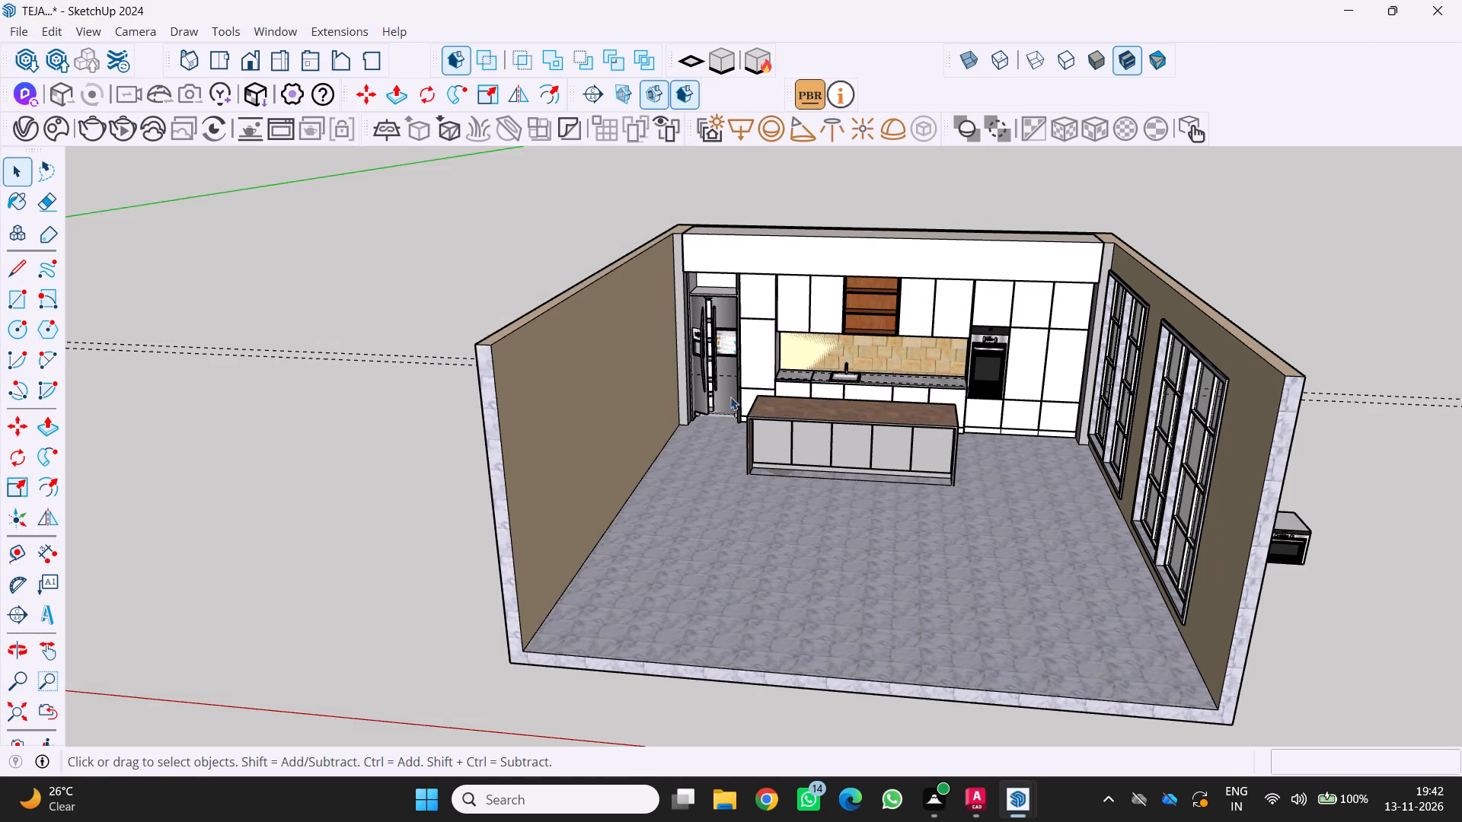
Examine the kitchen model from the open front and the window side, including the spare oven outside the room.
scroll(740, 406, down, 2)
middle_drag(742, 408, 822, 384)
middle_drag(779, 411, 714, 397)
scroll(779, 411, up, 1)
middle_drag(675, 389, 667, 389)
middle_drag(663, 389, 589, 396)
middle_drag(586, 397, 577, 400)
middle_drag(573, 400, 517, 418)
middle_click(514, 419)
middle_click(511, 419)
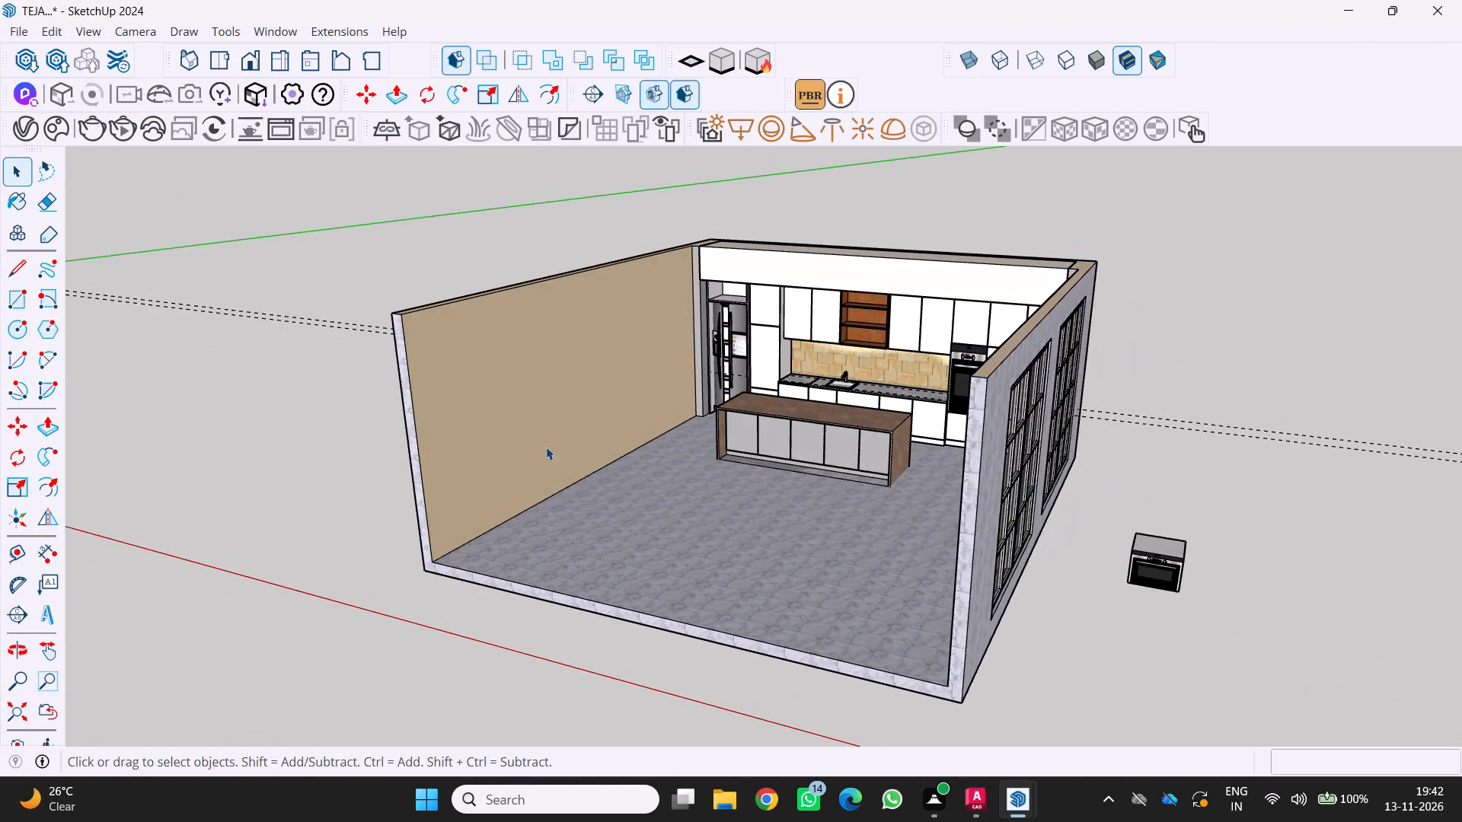
middle_drag(614, 467, 718, 408)
middle_click(719, 407)
middle_drag(1079, 490, 1010, 505)
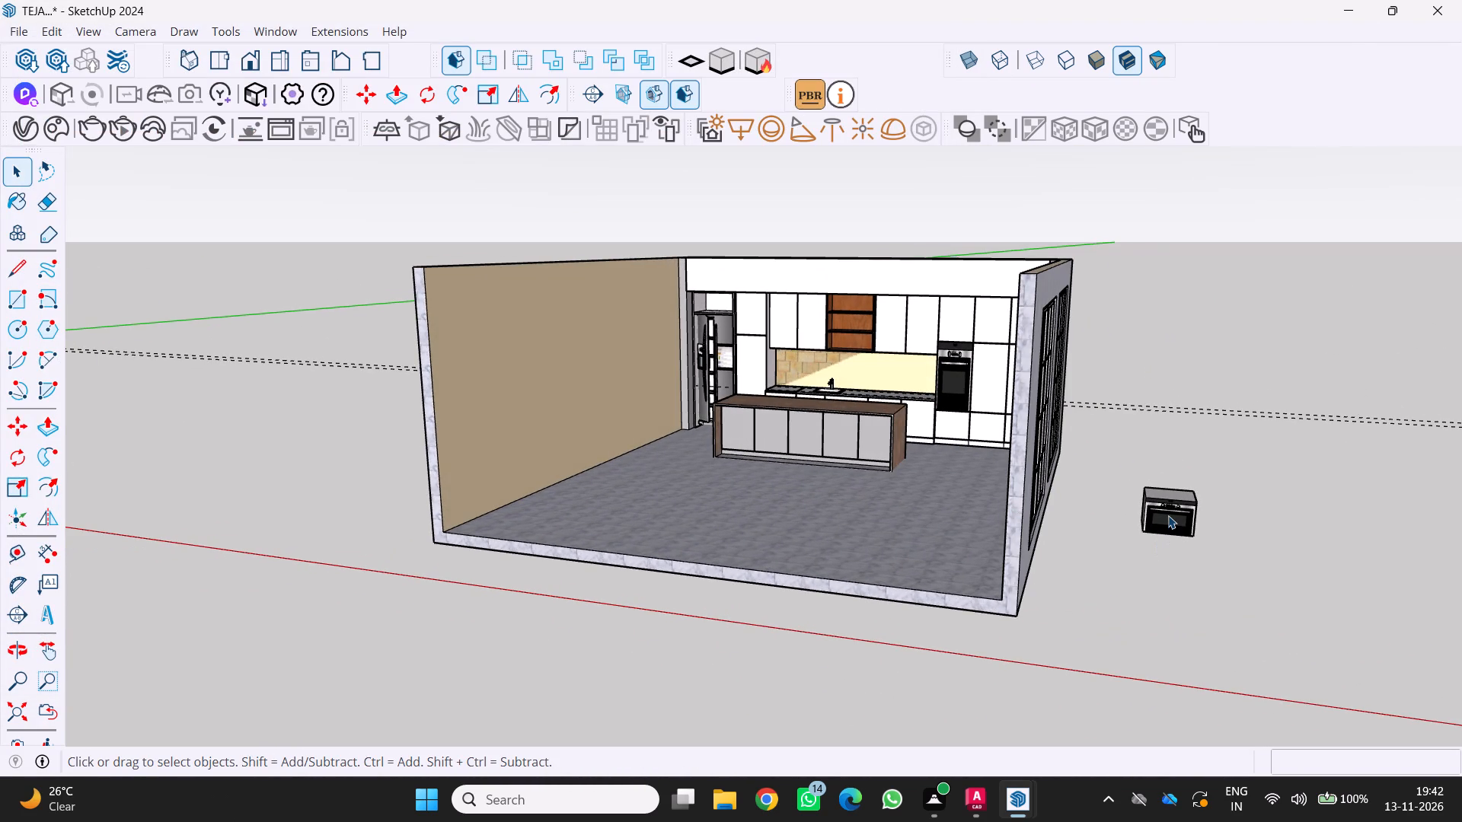
Open the spare oven component outside the room, check its geometry selection, and leave the component unedited.
double_click(1168, 515)
click(1163, 516)
double_click(1163, 516)
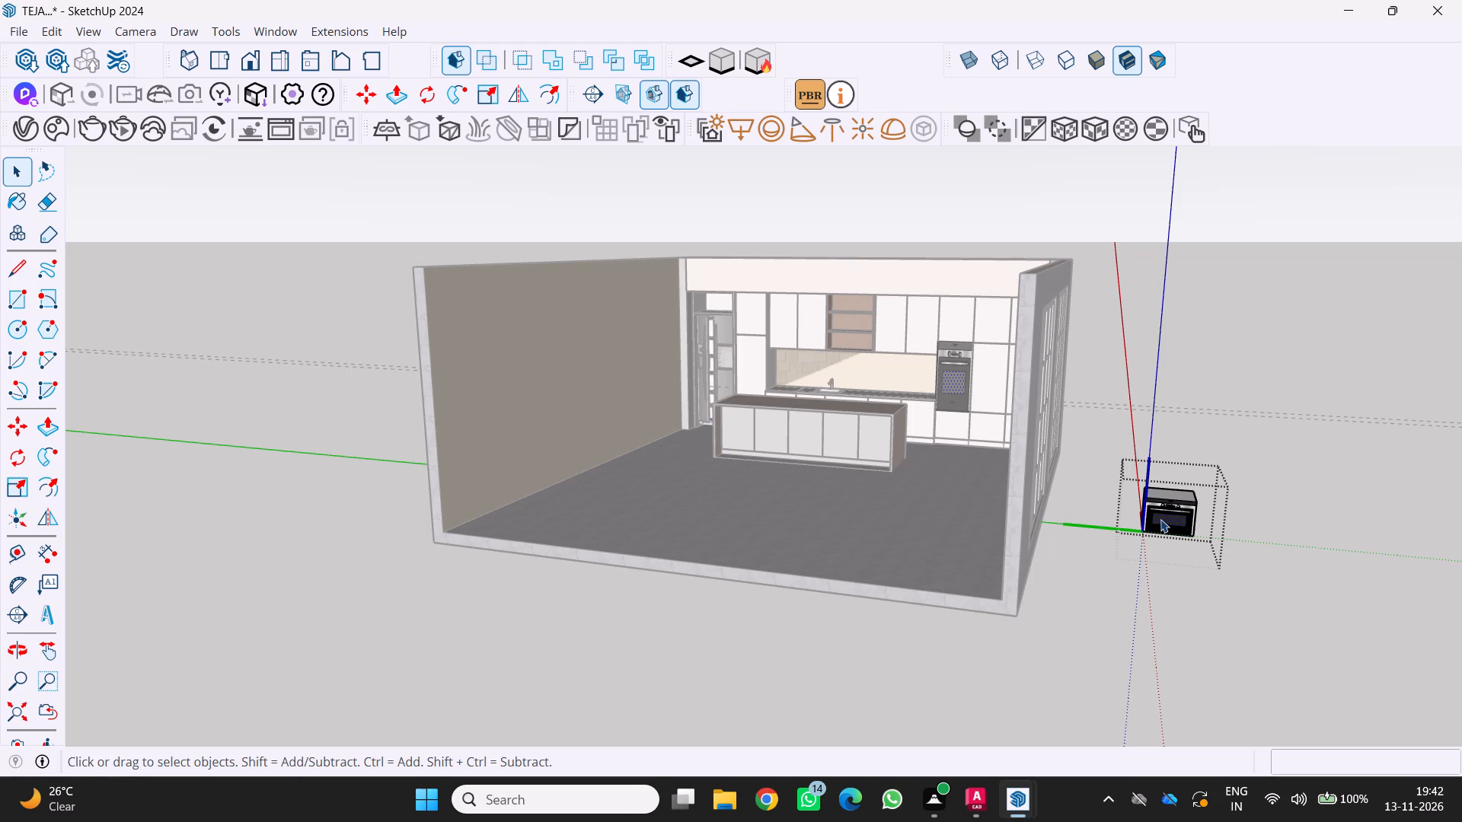
double_click(1160, 519)
double_click(1162, 524)
click(1157, 519)
triple_click(1154, 515)
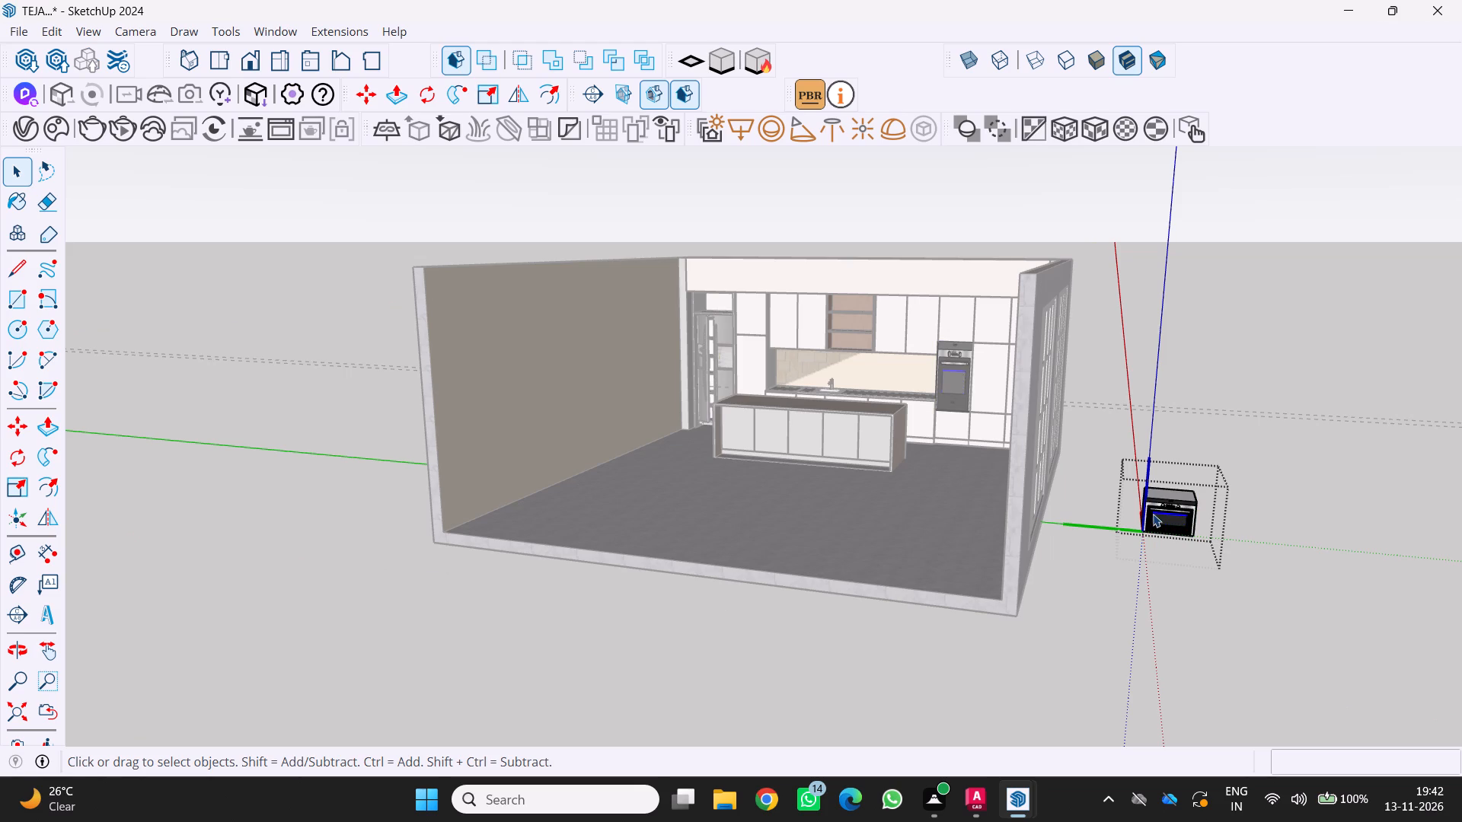
click(1148, 509)
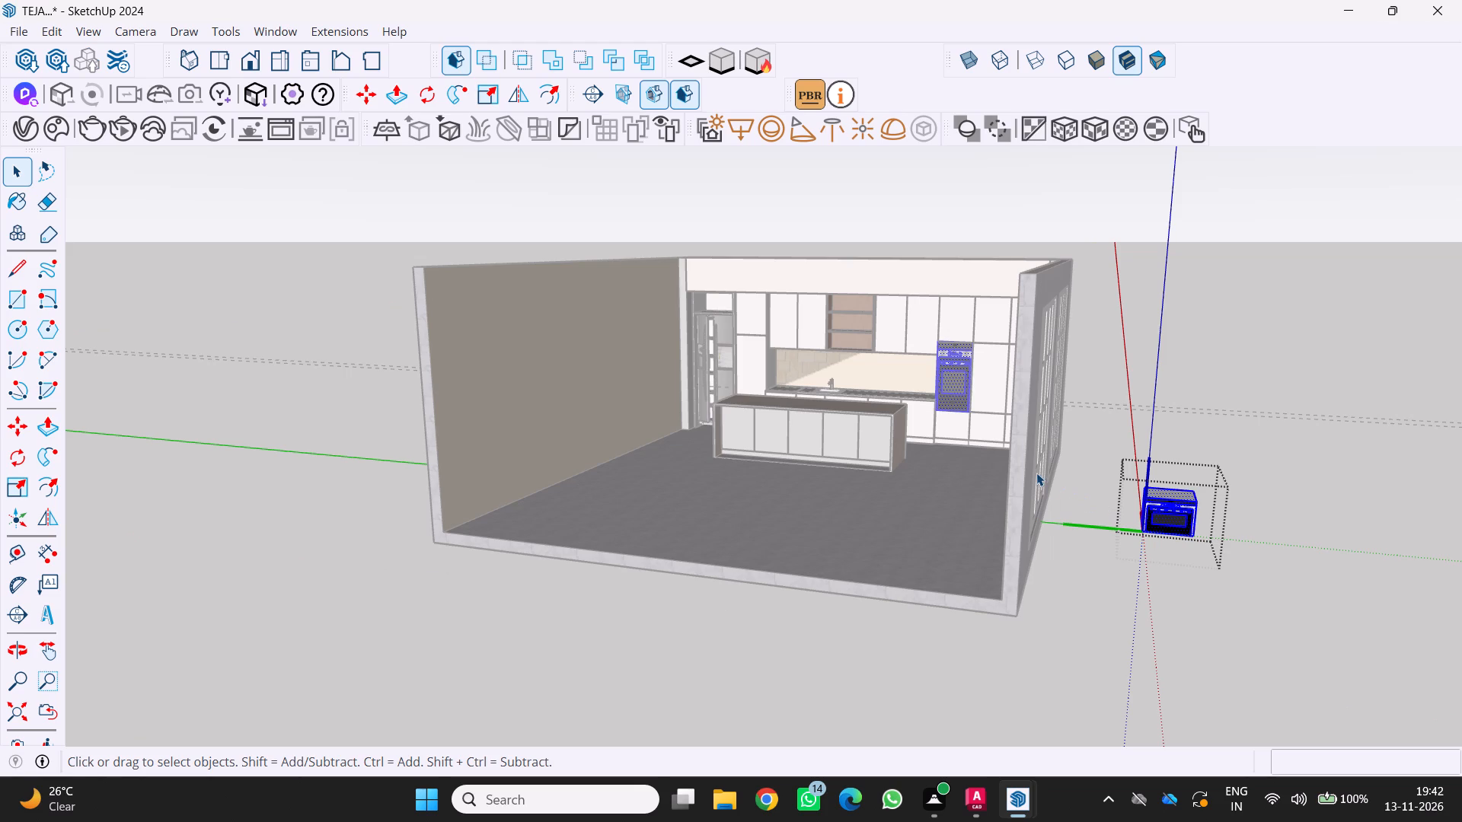
key(space)
click(1128, 516)
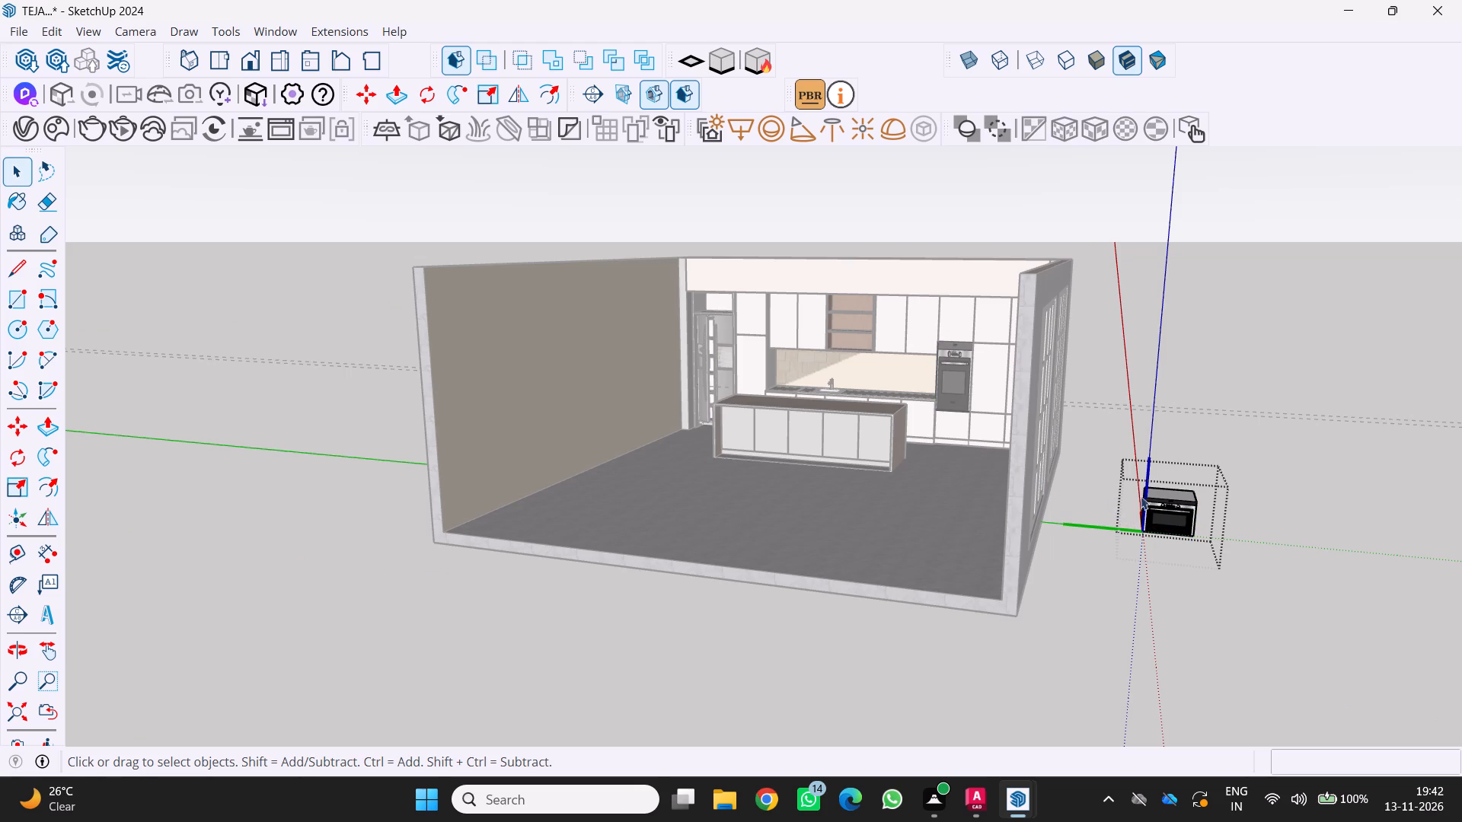
middle_drag(1164, 505, 1029, 530)
middle_drag(1025, 530, 988, 523)
scroll(1042, 536, up, 3)
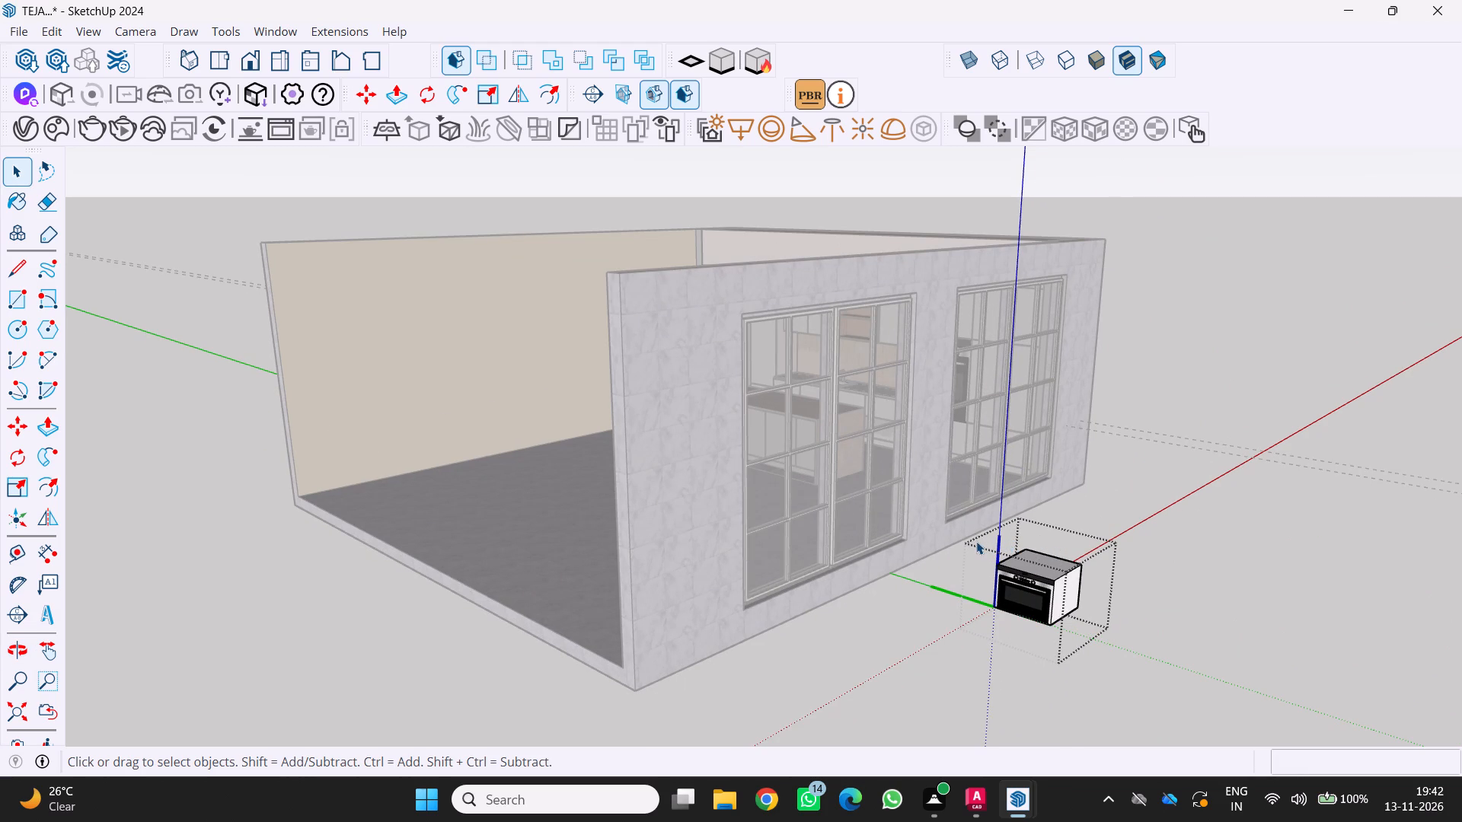
middle_drag(1077, 586, 1333, 627)
scroll(1333, 632, up, 1)
scroll(1220, 581, up, 2)
drag(1186, 487, 1202, 508)
double_click(1202, 519)
triple_click(1197, 519)
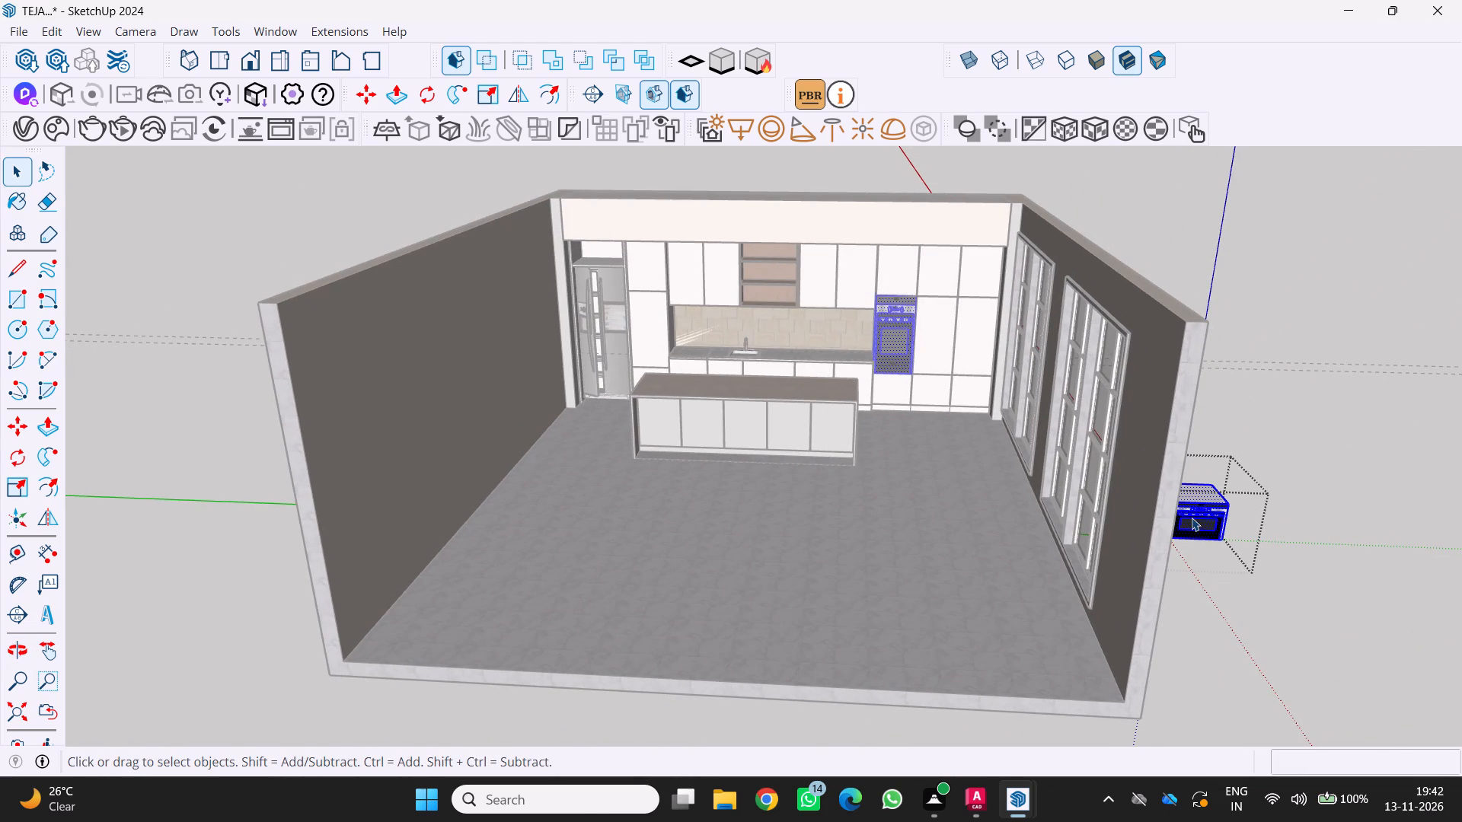
double_click(1192, 518)
triple_click(1186, 515)
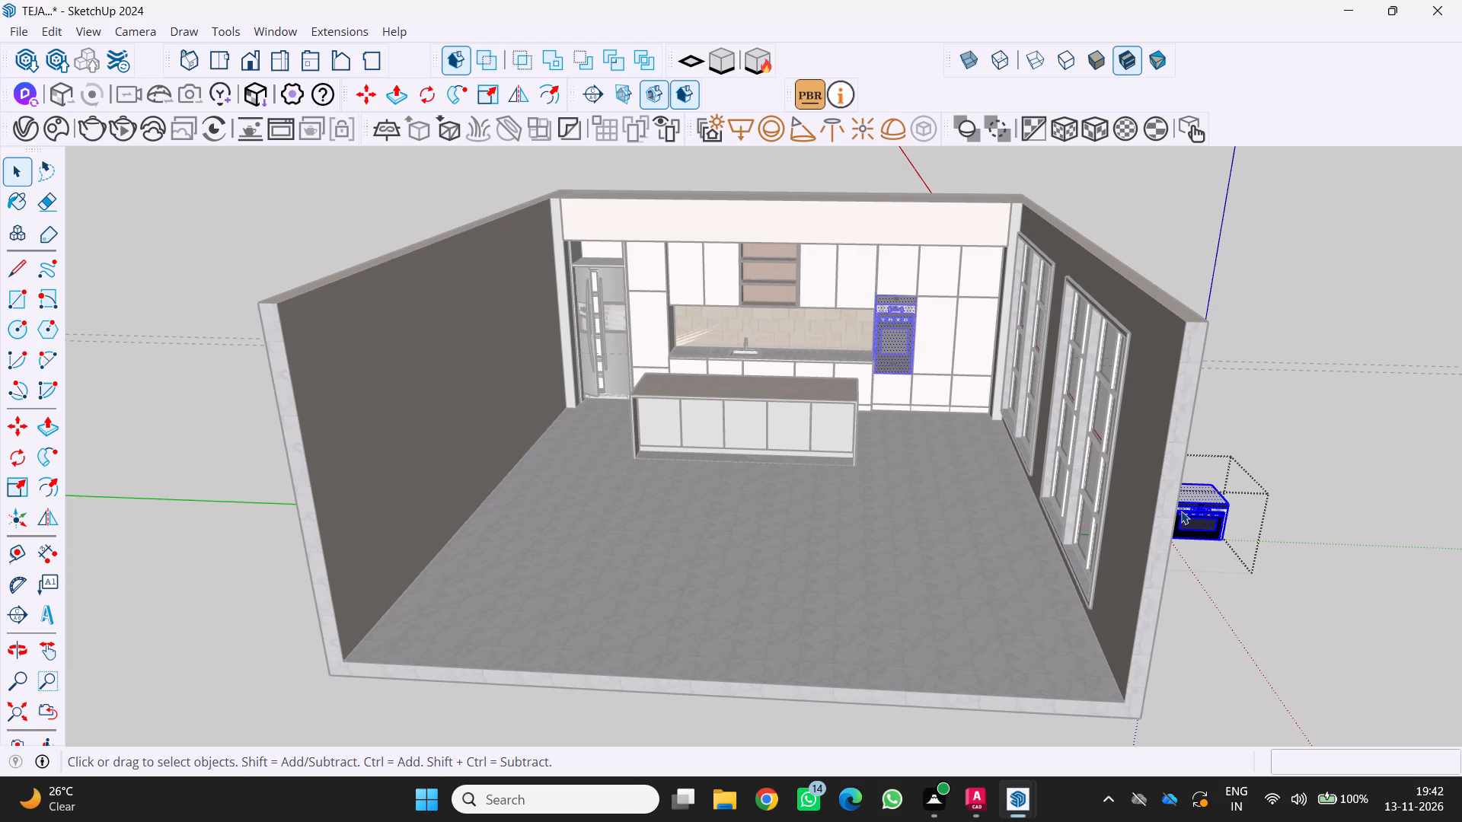
click(1181, 511)
key(space)
click(1292, 633)
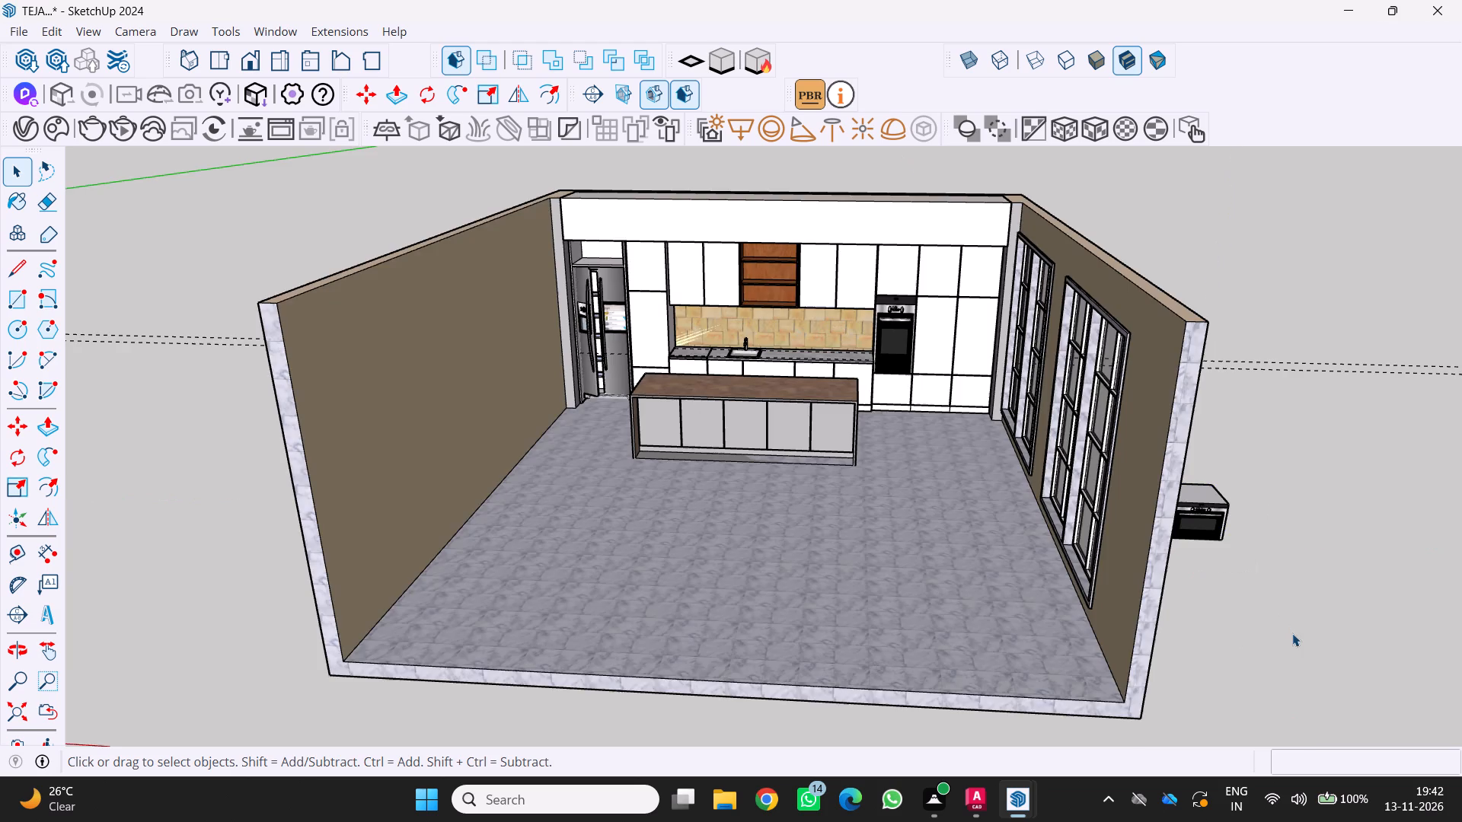
Delete the spare oven standing outside the room by the window wall.
middle_drag(1280, 626, 1209, 616)
scroll(1280, 626, up, 1)
middle_click(1209, 616)
middle_click(1205, 613)
click(1167, 518)
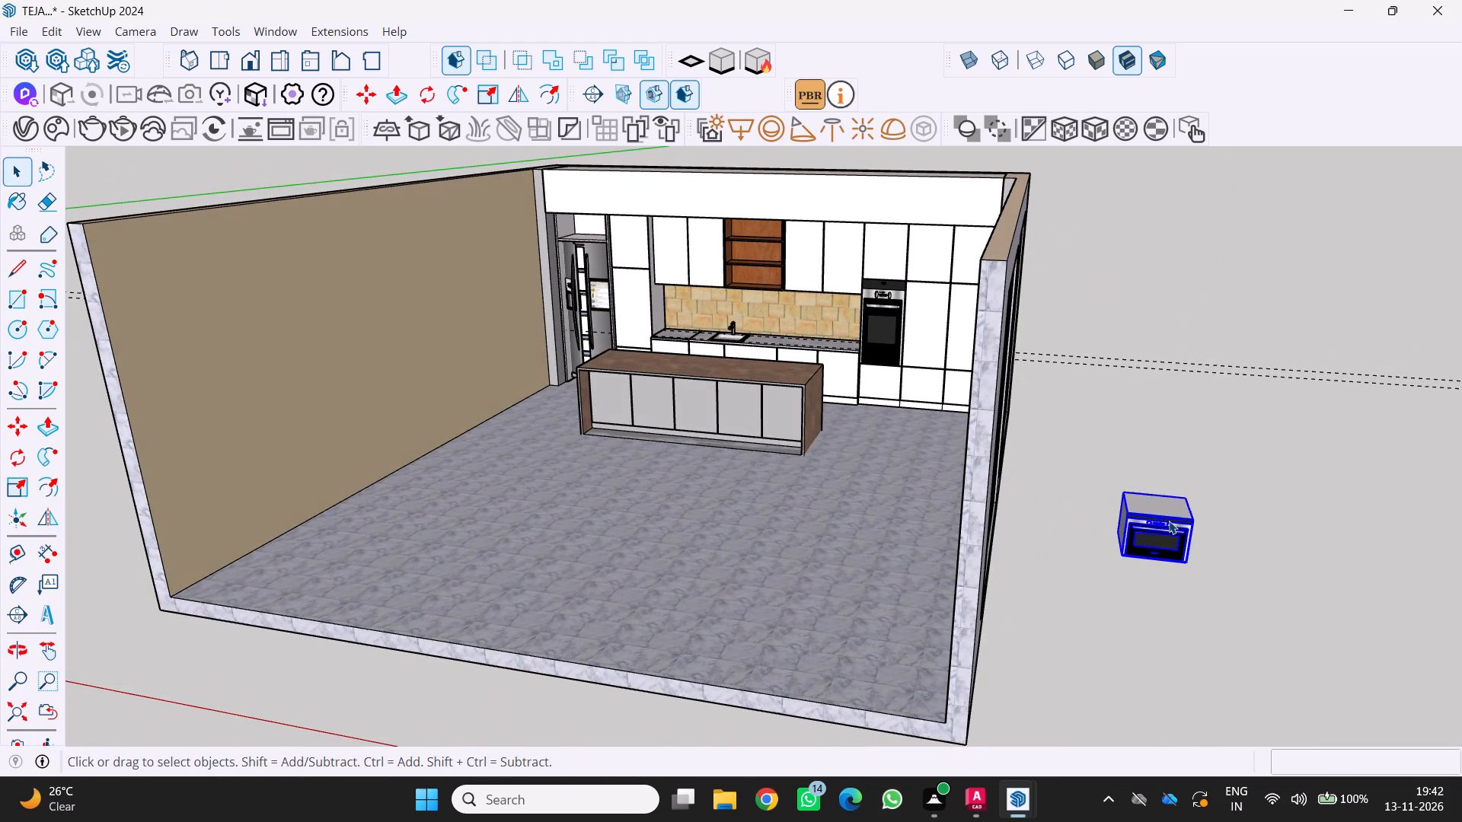
key(Delete)
Examine the kitchen model from the open front and the window side, including the area around the room.
scroll(1147, 525, down, 2)
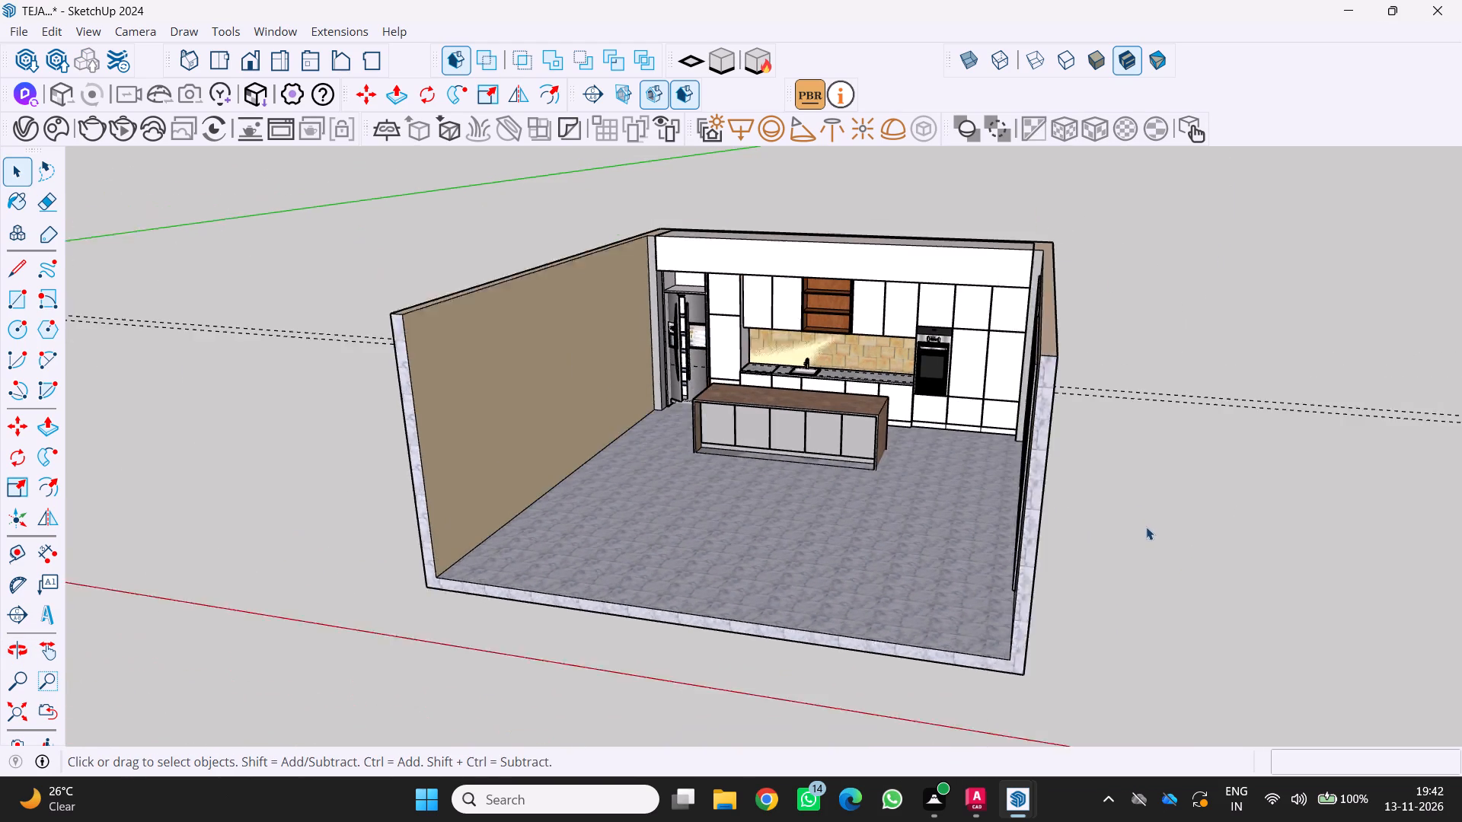
scroll(1146, 527, down, 6)
middle_click(1136, 553)
middle_drag(1169, 546, 1176, 540)
middle_click(1178, 539)
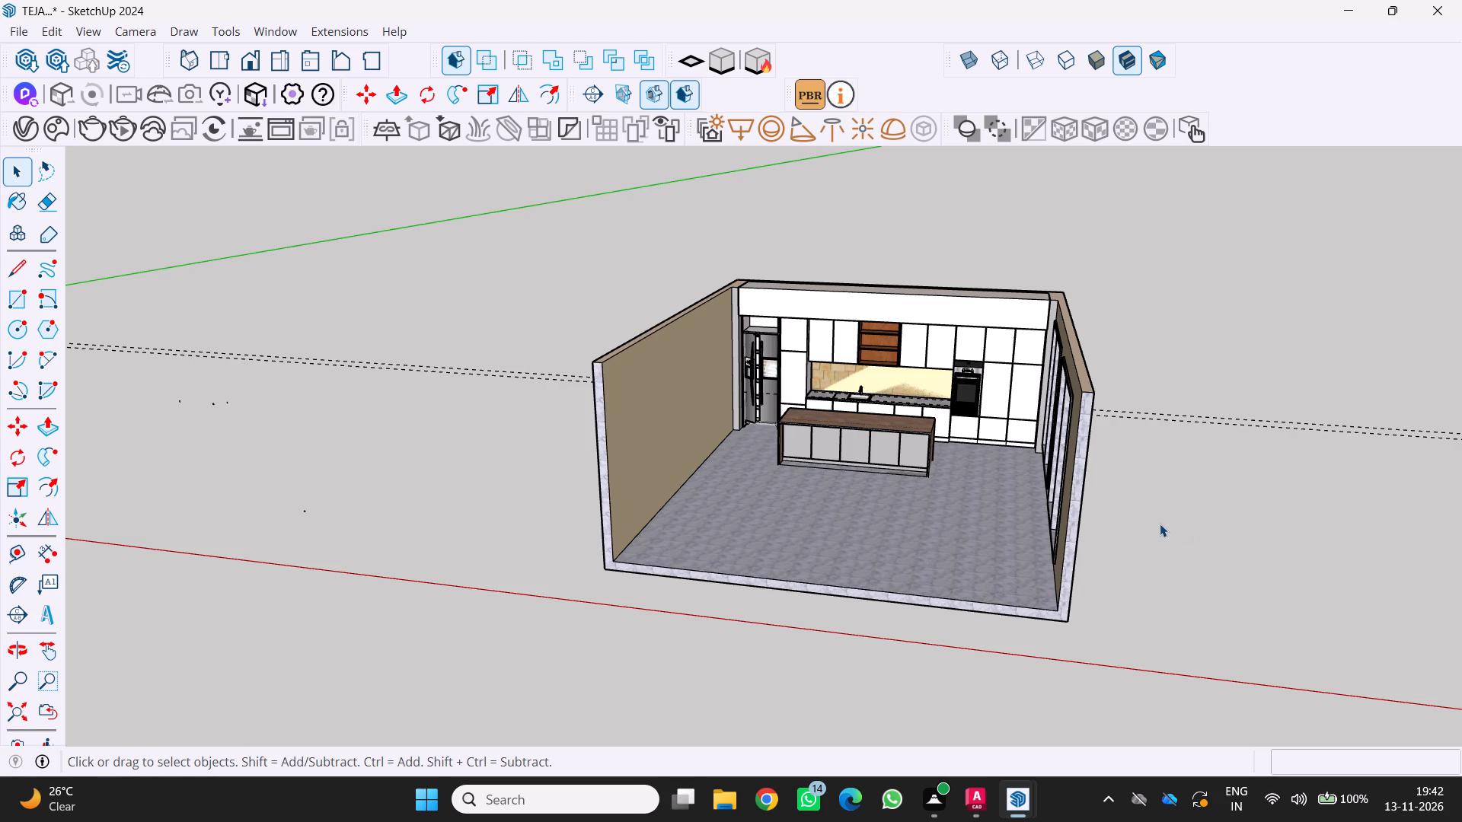
key(space)
click(1148, 531)
scroll(1137, 533, up, 1)
middle_click(1137, 533)
middle_drag(1137, 533, 1136, 523)
middle_drag(1136, 522, 1143, 499)
middle_click(1143, 499)
middle_click(1143, 496)
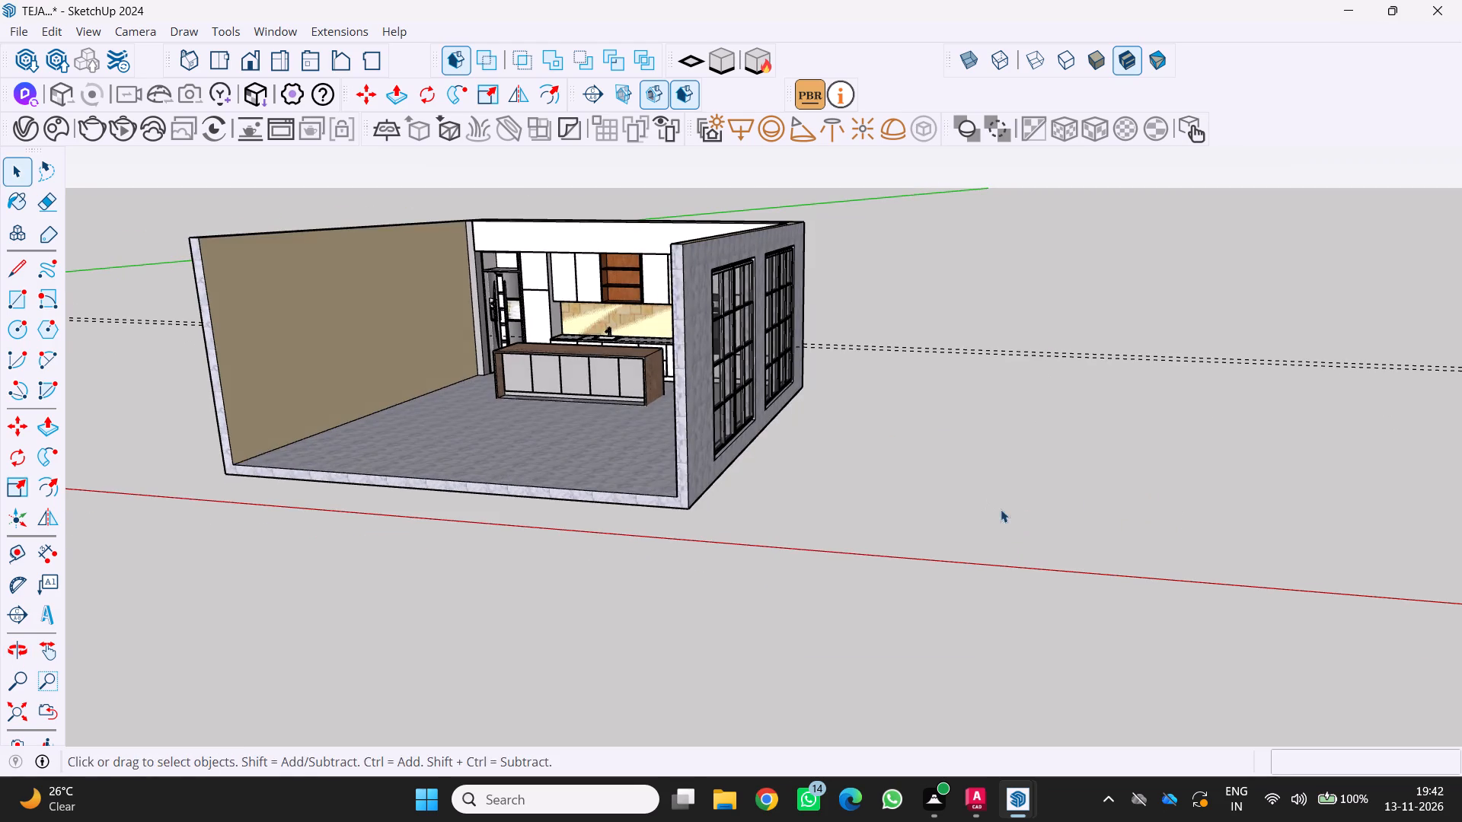
middle_drag(1005, 512, 1149, 549)
middle_drag(1154, 550, 1167, 556)
middle_click(1172, 556)
scroll(1177, 557, down, 4)
middle_drag(824, 480, 726, 330)
middle_click(720, 323)
scroll(784, 342, up, 5)
middle_drag(878, 435, 884, 447)
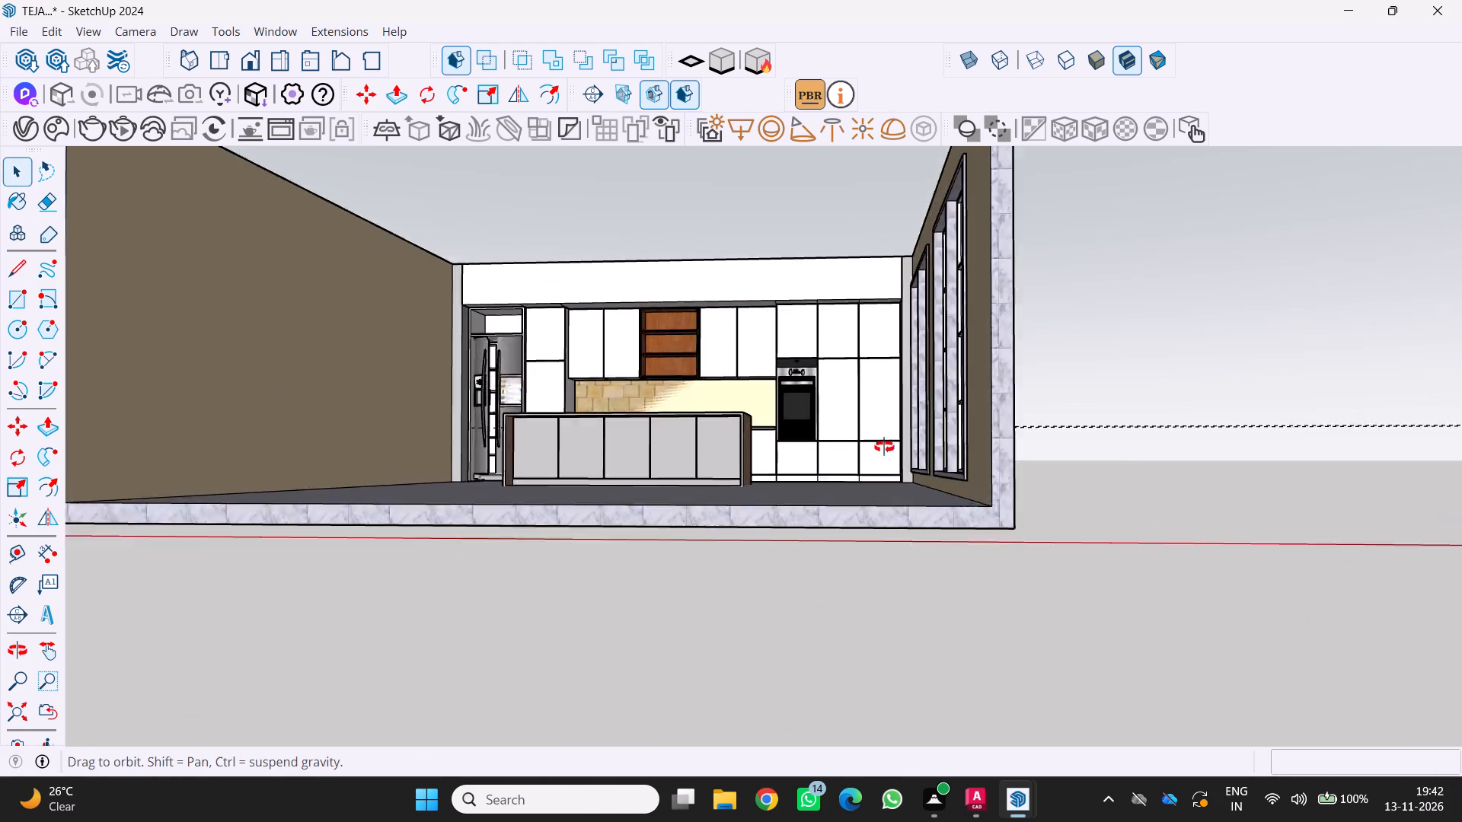
middle_drag(884, 447, 967, 566)
scroll(782, 391, down, 4)
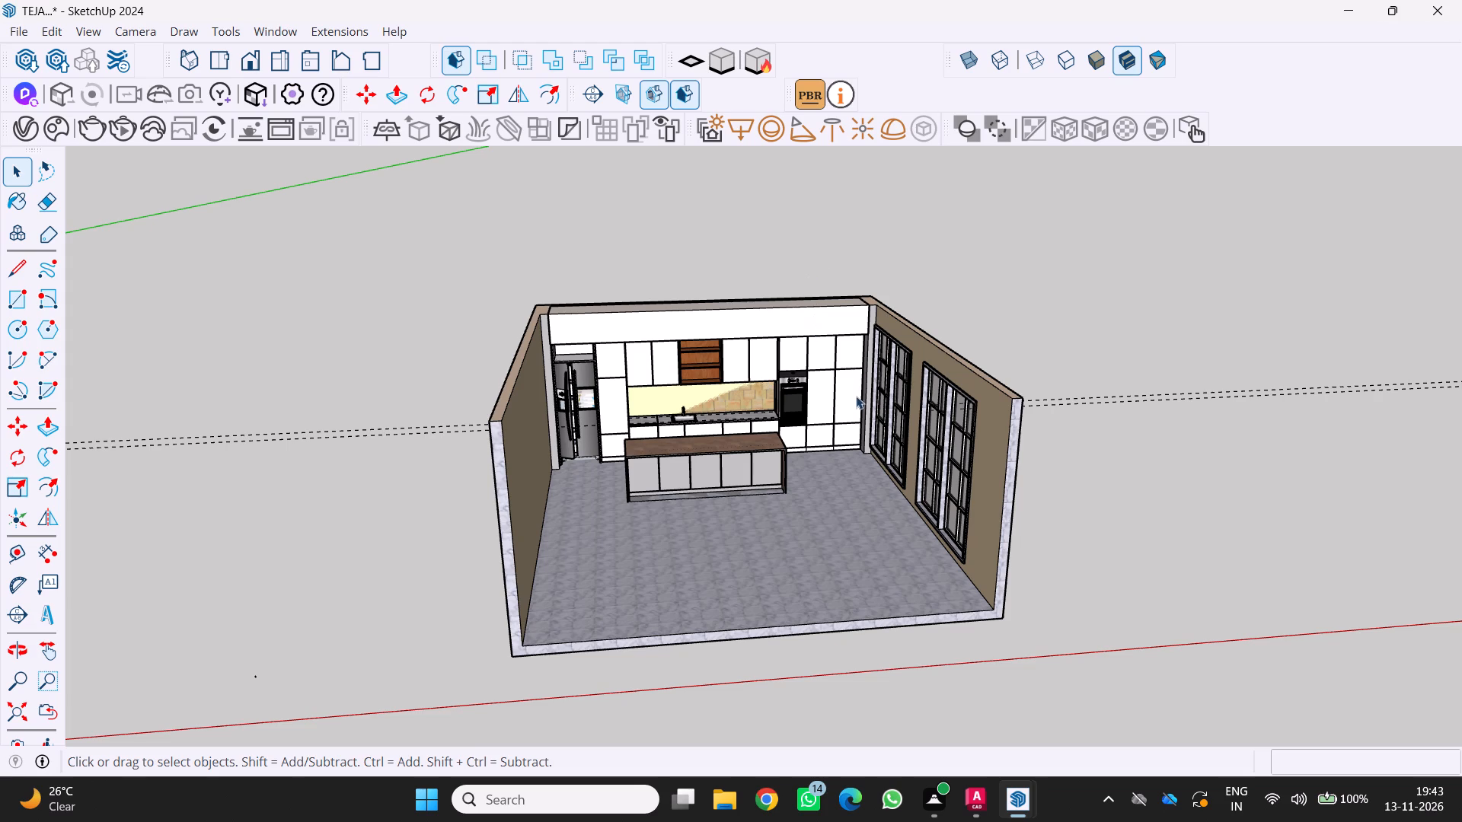
middle_drag(854, 421, 910, 419)
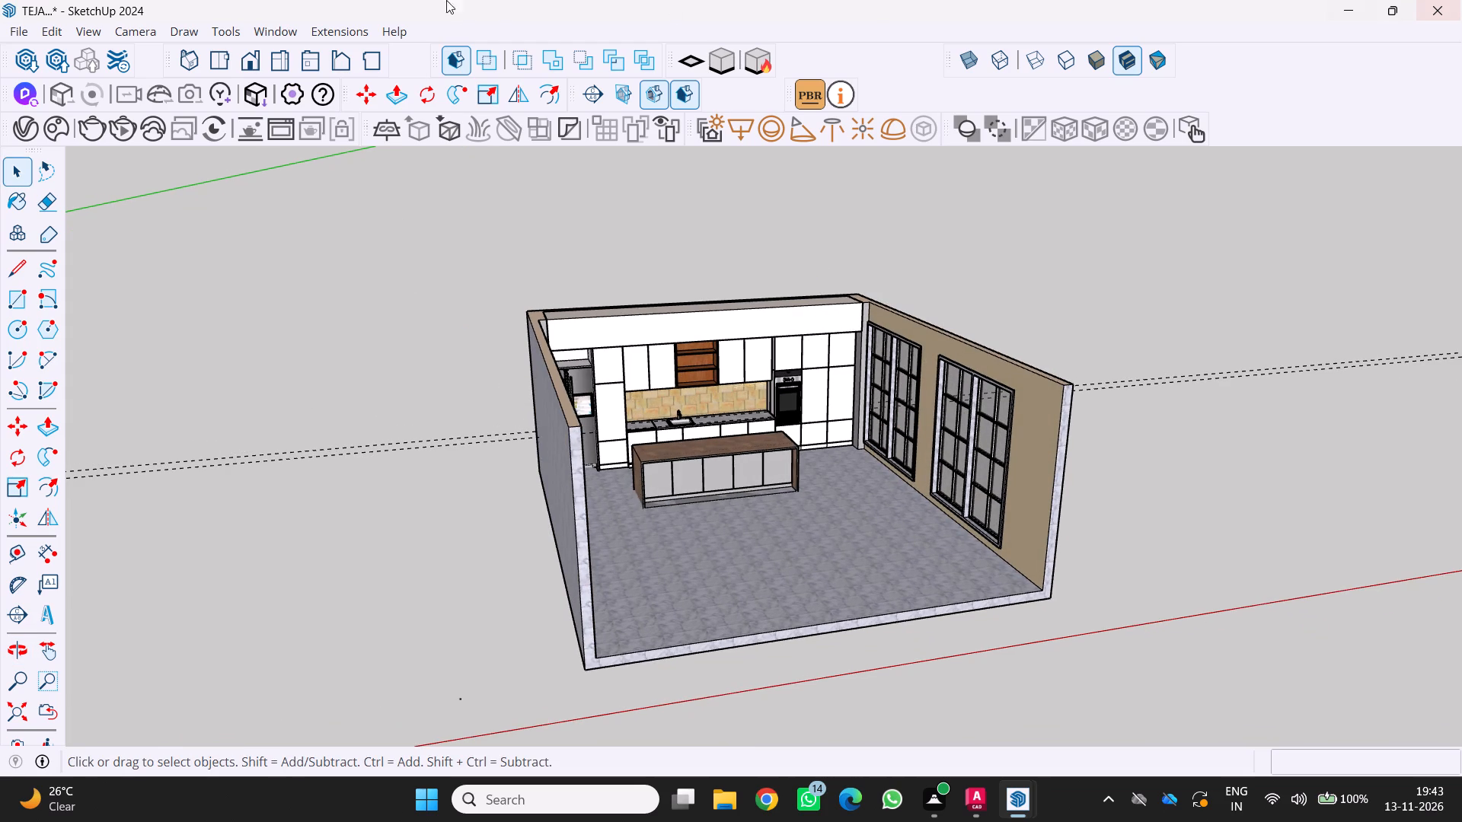
Open 3D Warehouse and look through the "plant" model results for a suitable potted plant.
click(267, 30)
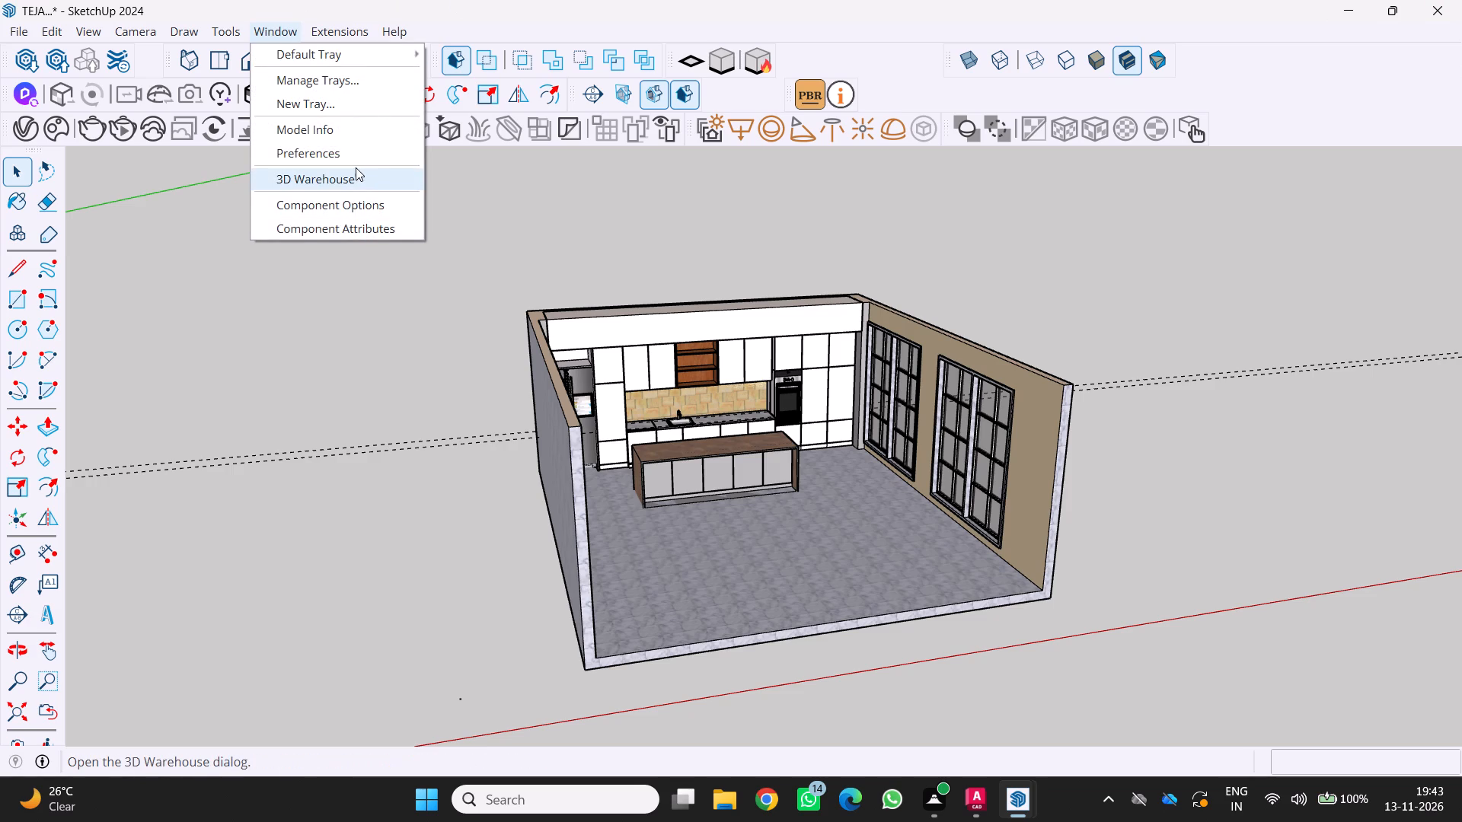
click(352, 180)
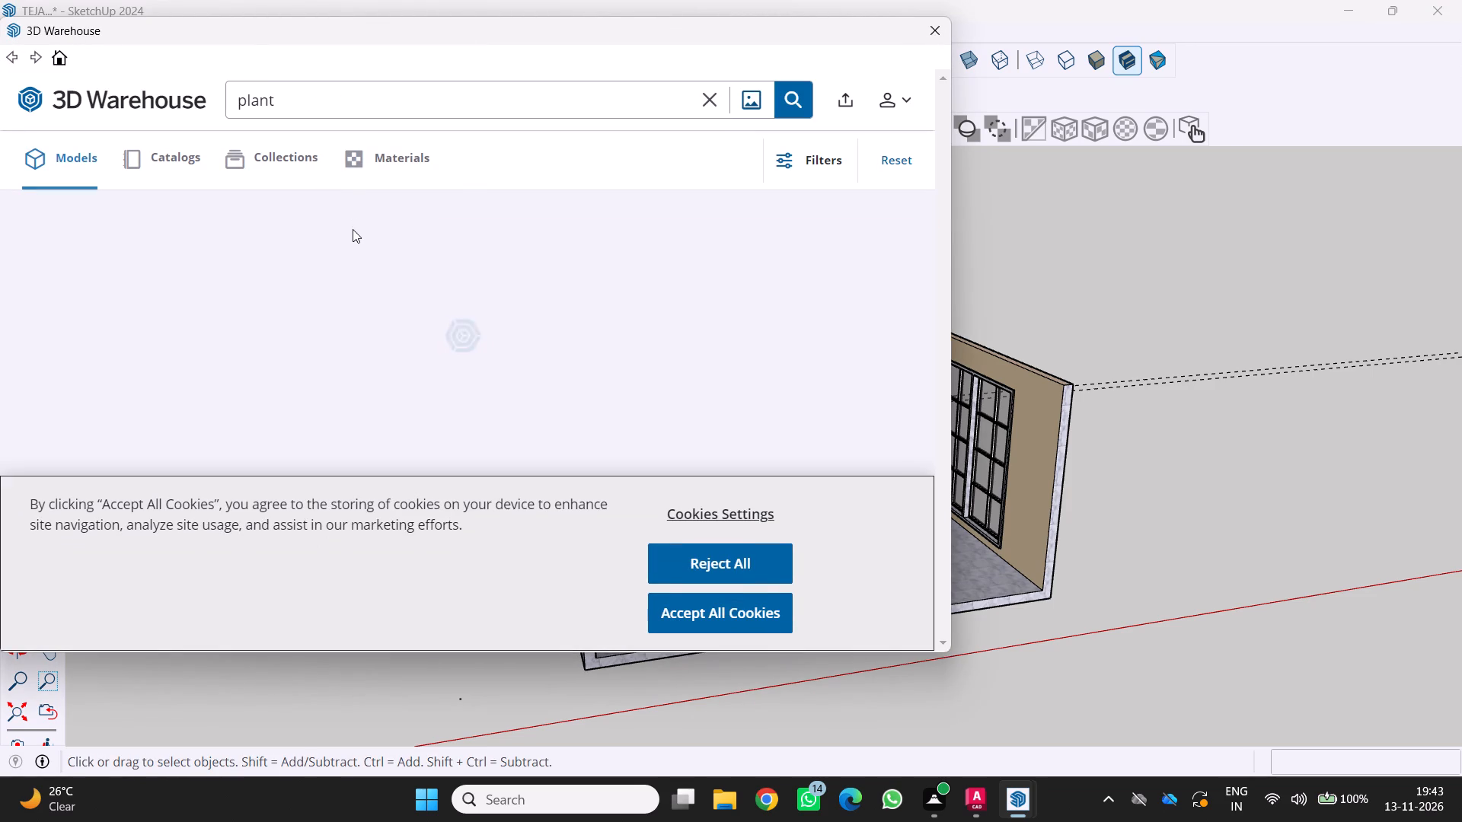
scroll(432, 288, down, 3)
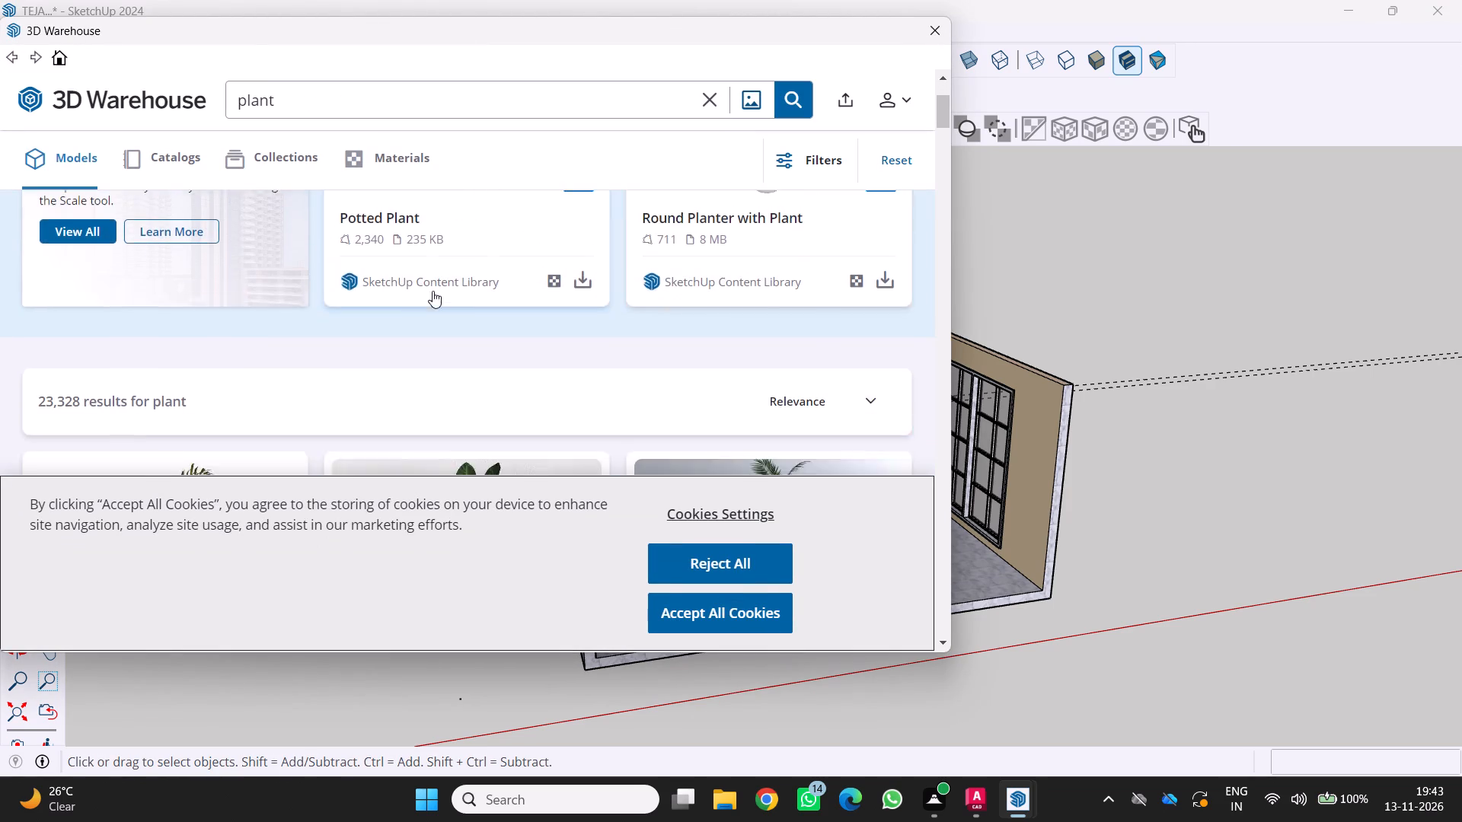
scroll(433, 289, down, 7)
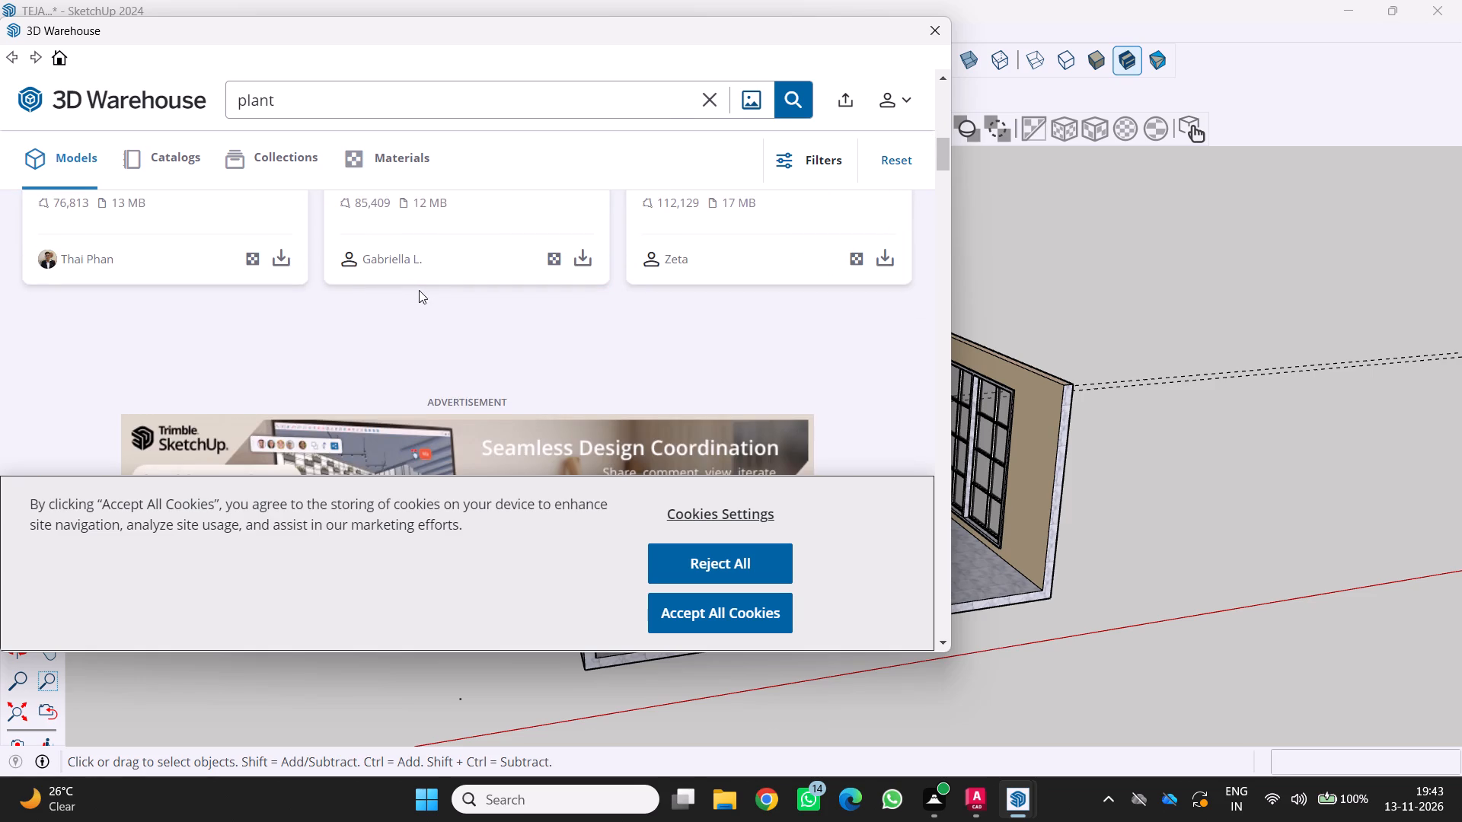
scroll(419, 290, up, 3)
scroll(442, 295, down, 14)
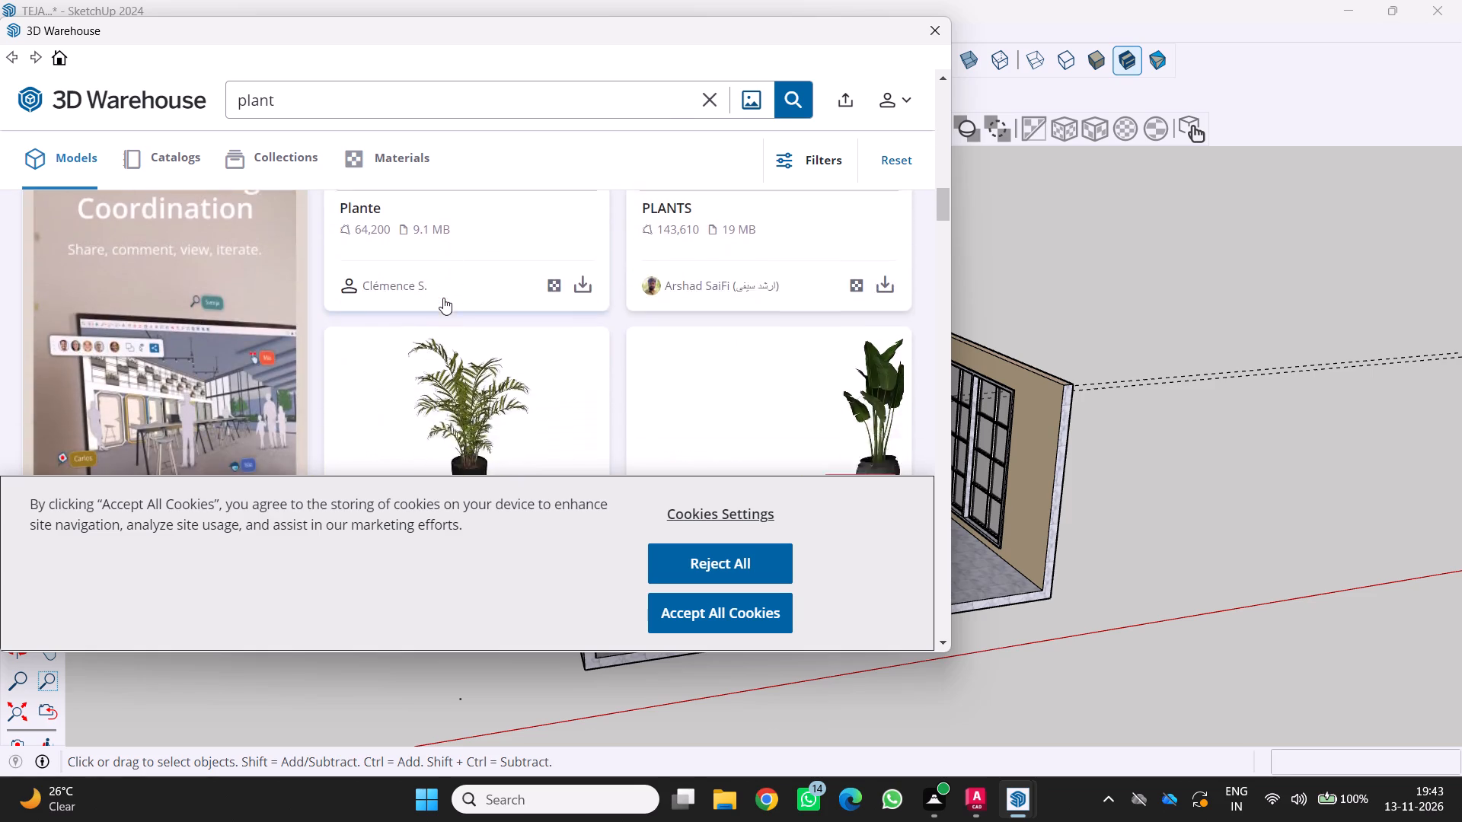
scroll(442, 298, down, 5)
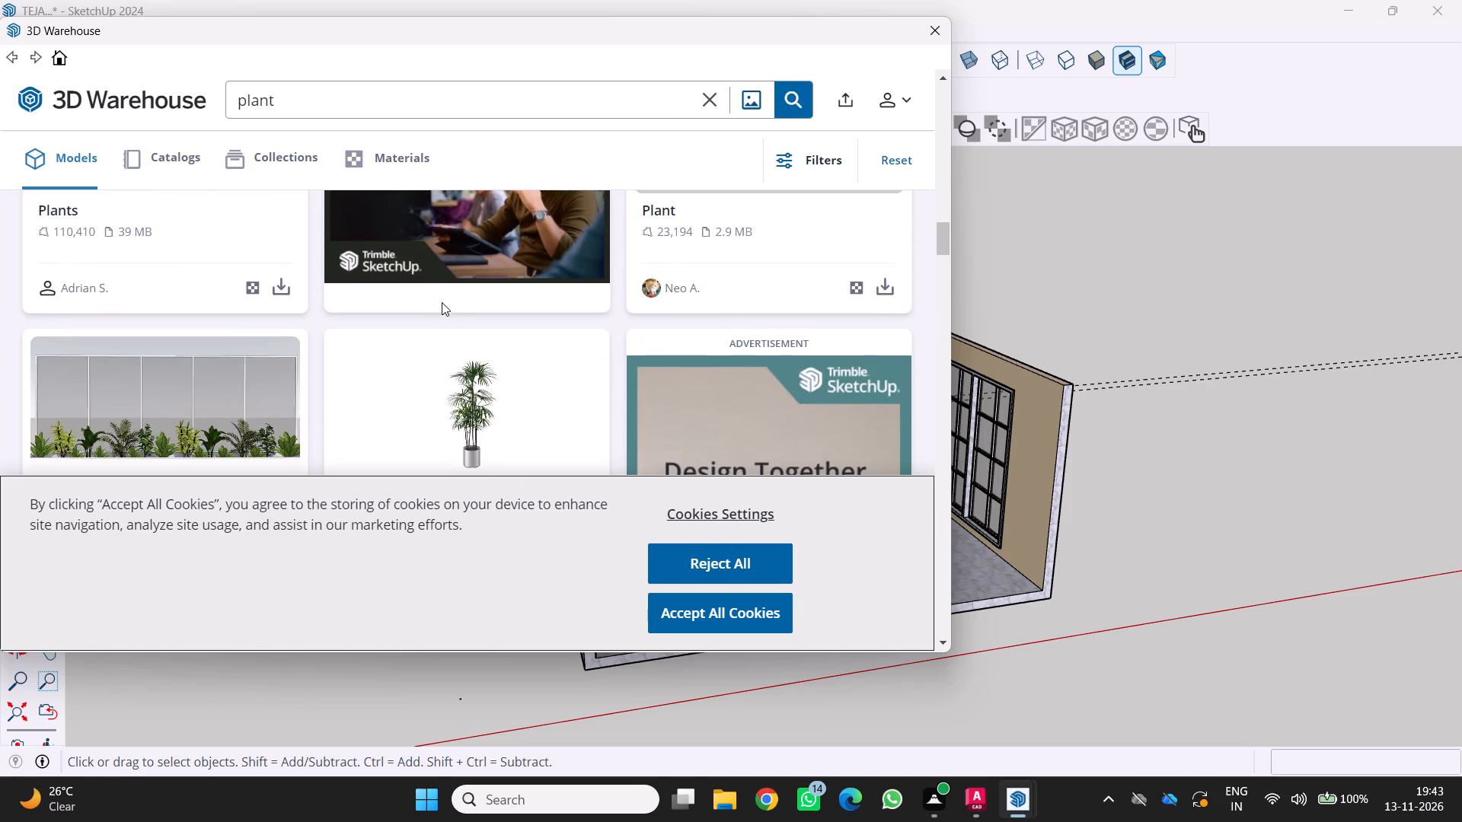
scroll(458, 311, down, 2)
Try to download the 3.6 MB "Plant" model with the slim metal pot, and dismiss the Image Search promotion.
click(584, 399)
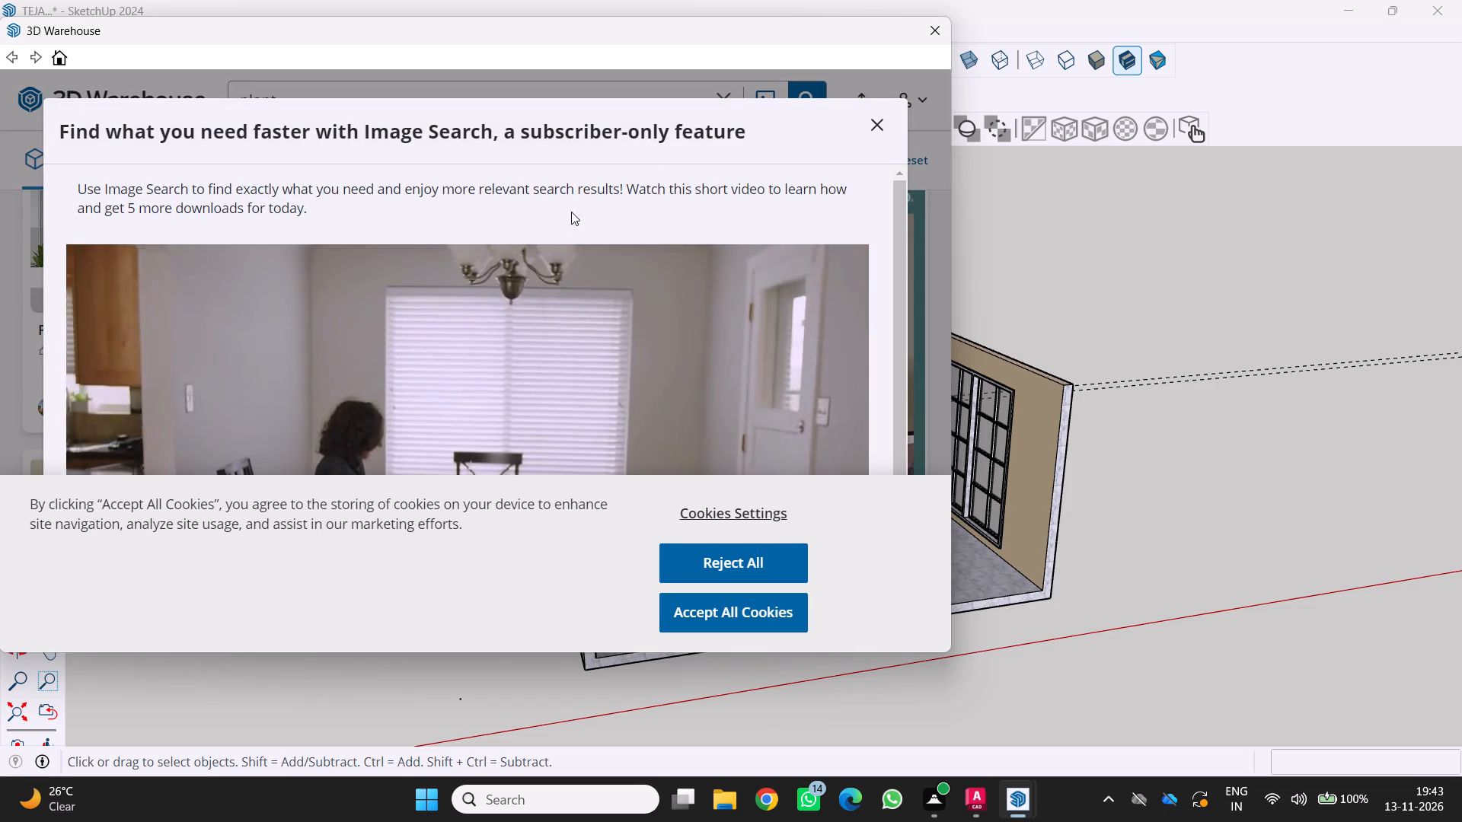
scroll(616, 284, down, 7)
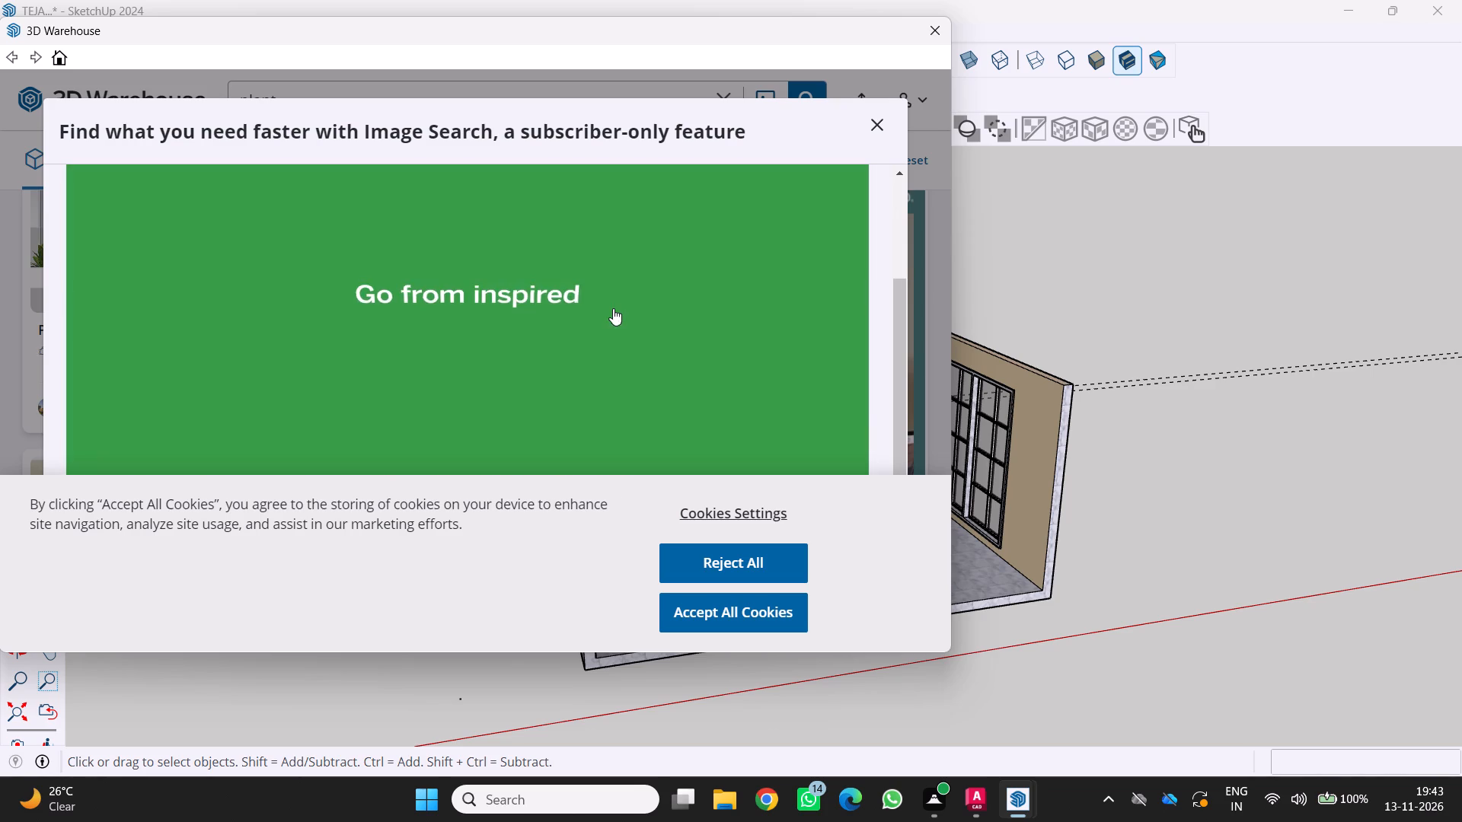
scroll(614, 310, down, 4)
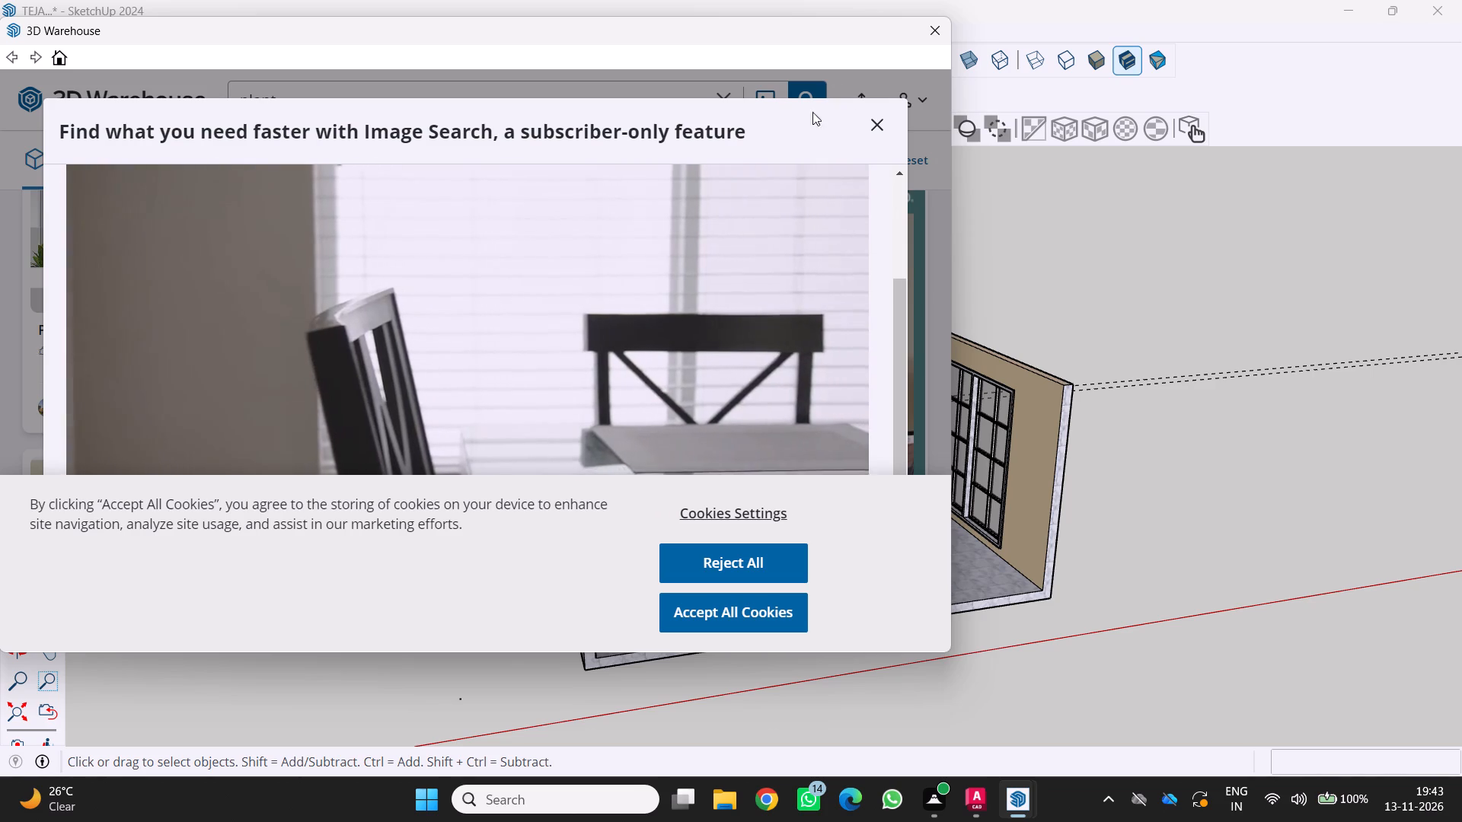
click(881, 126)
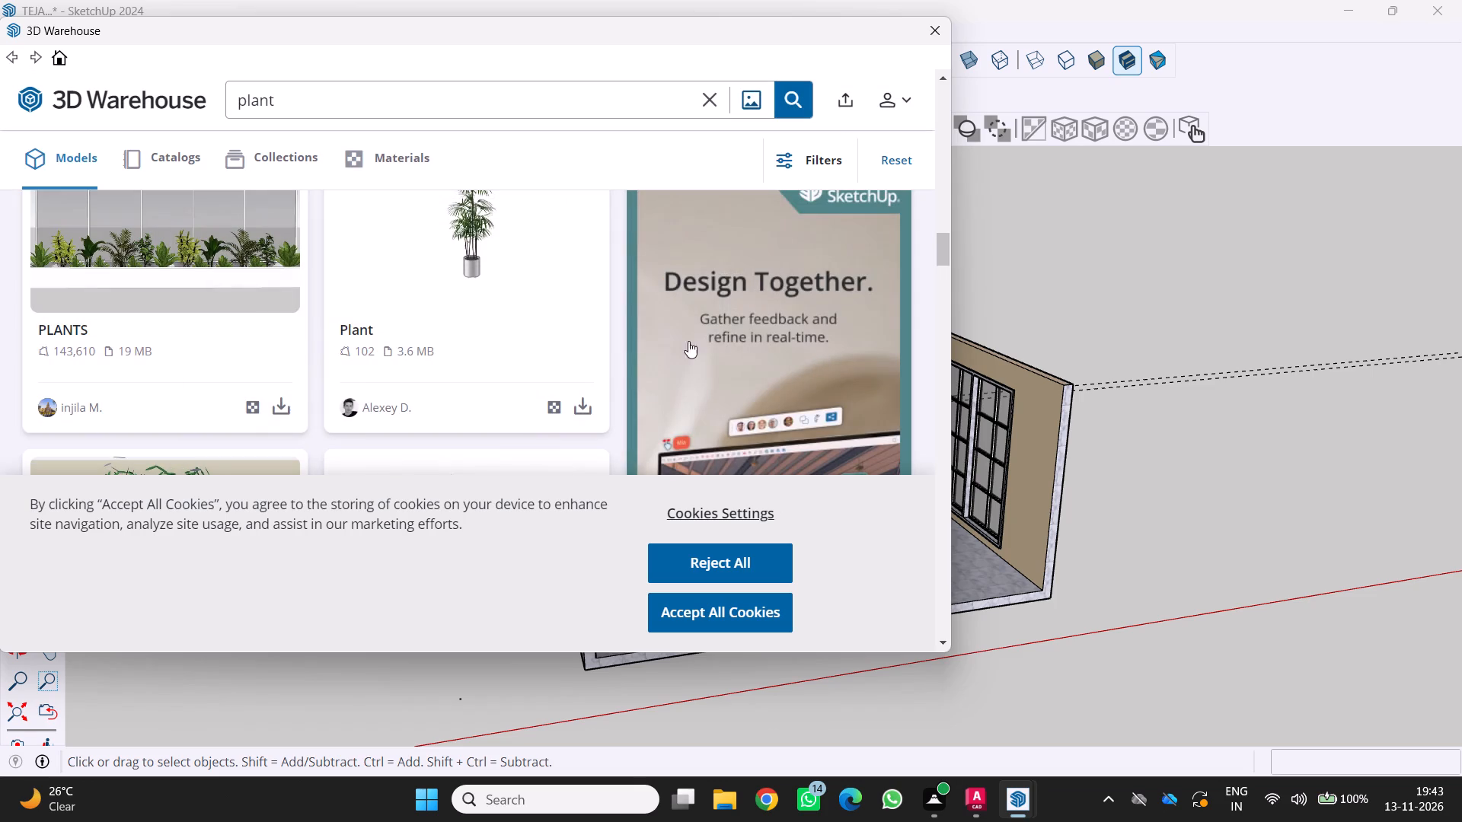
Load the 12 MB "plants" model with the white square pot from the "plant" results directly into the kitchen model.
scroll(478, 282, down, 6)
scroll(487, 273, down, 20)
scroll(487, 273, down, 3)
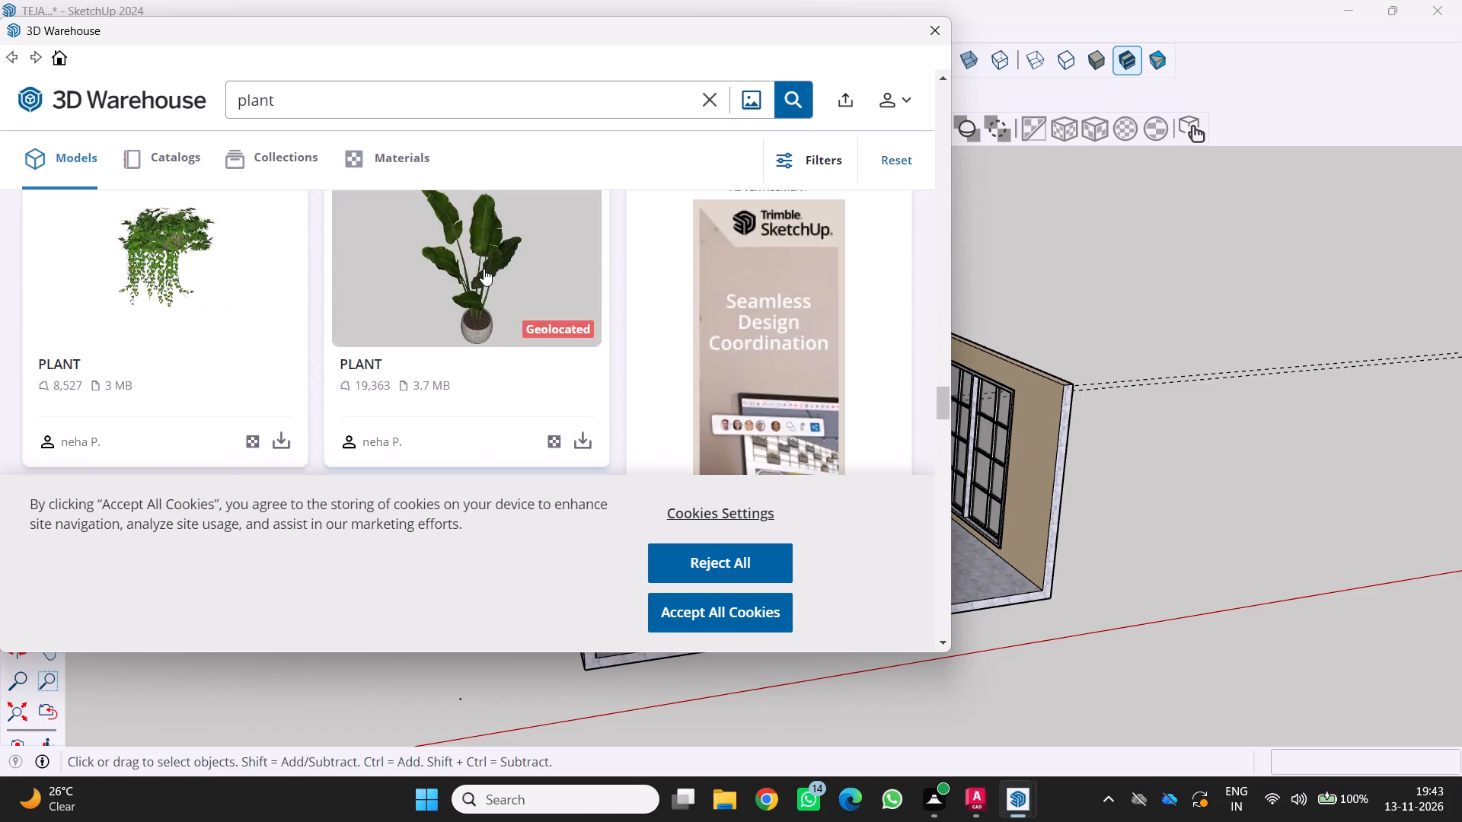
scroll(484, 269, down, 16)
scroll(536, 283, up, 3)
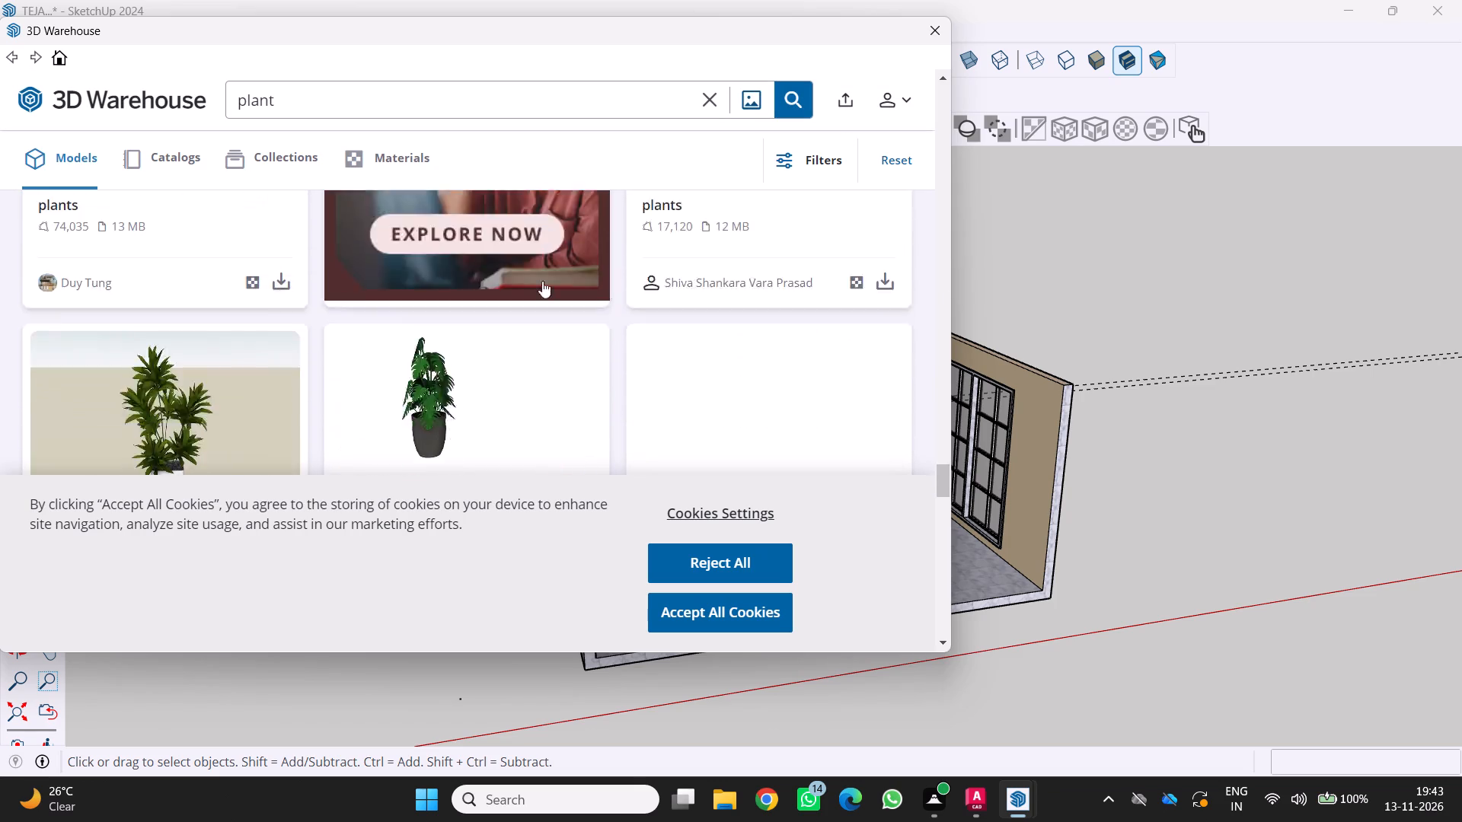
click(886, 435)
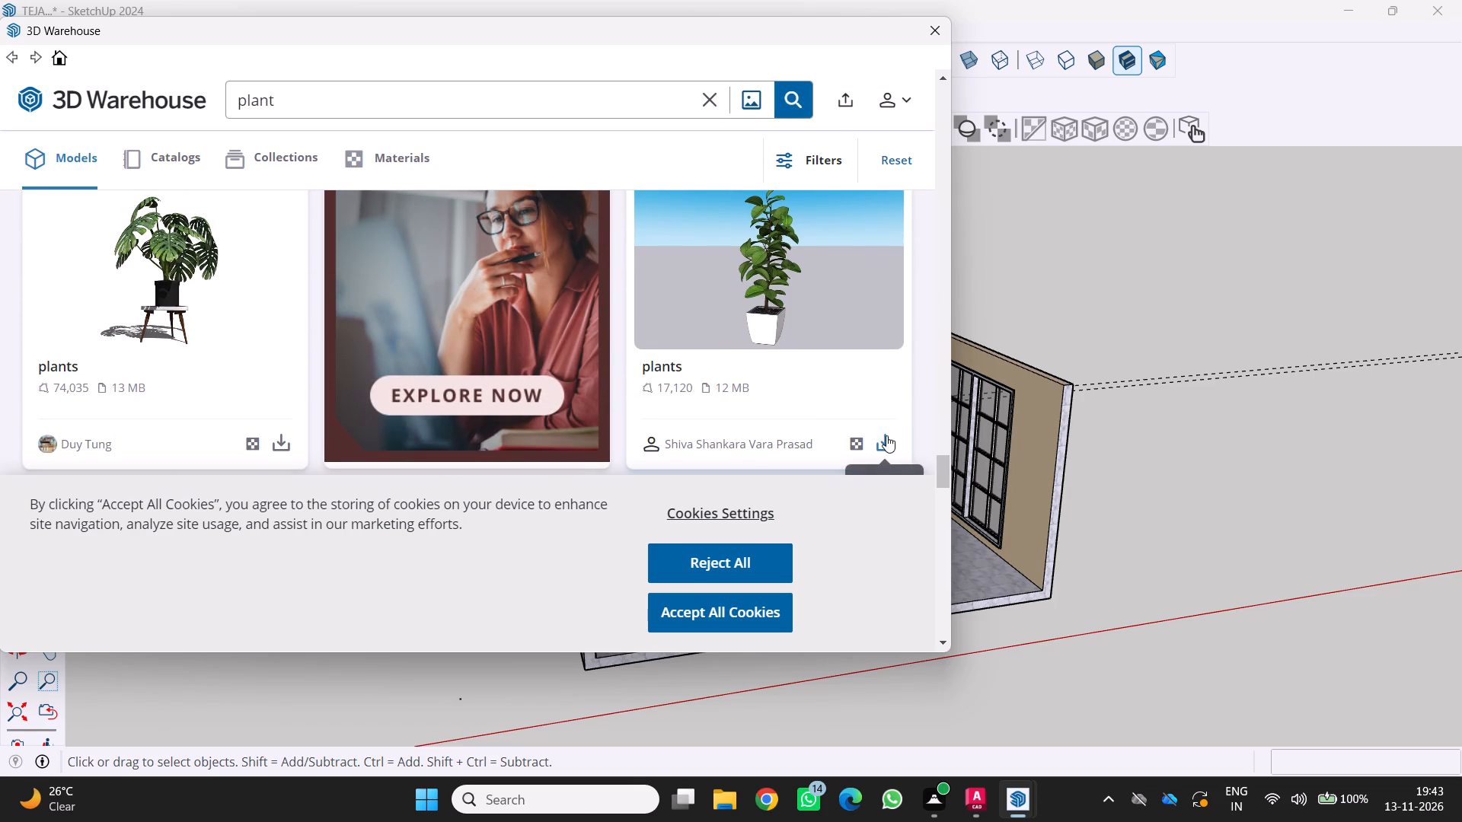
click(439, 350)
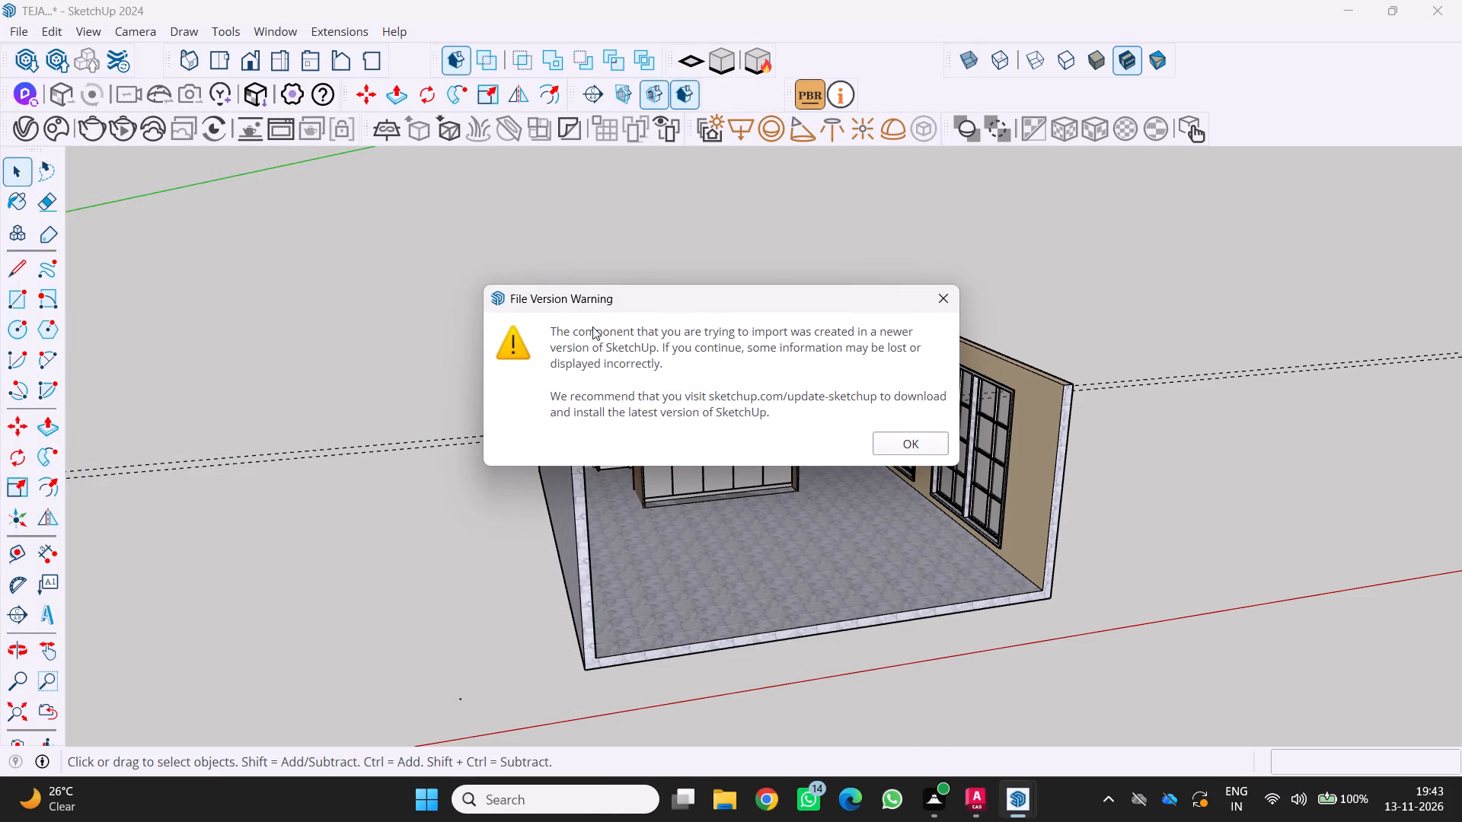
click(909, 454)
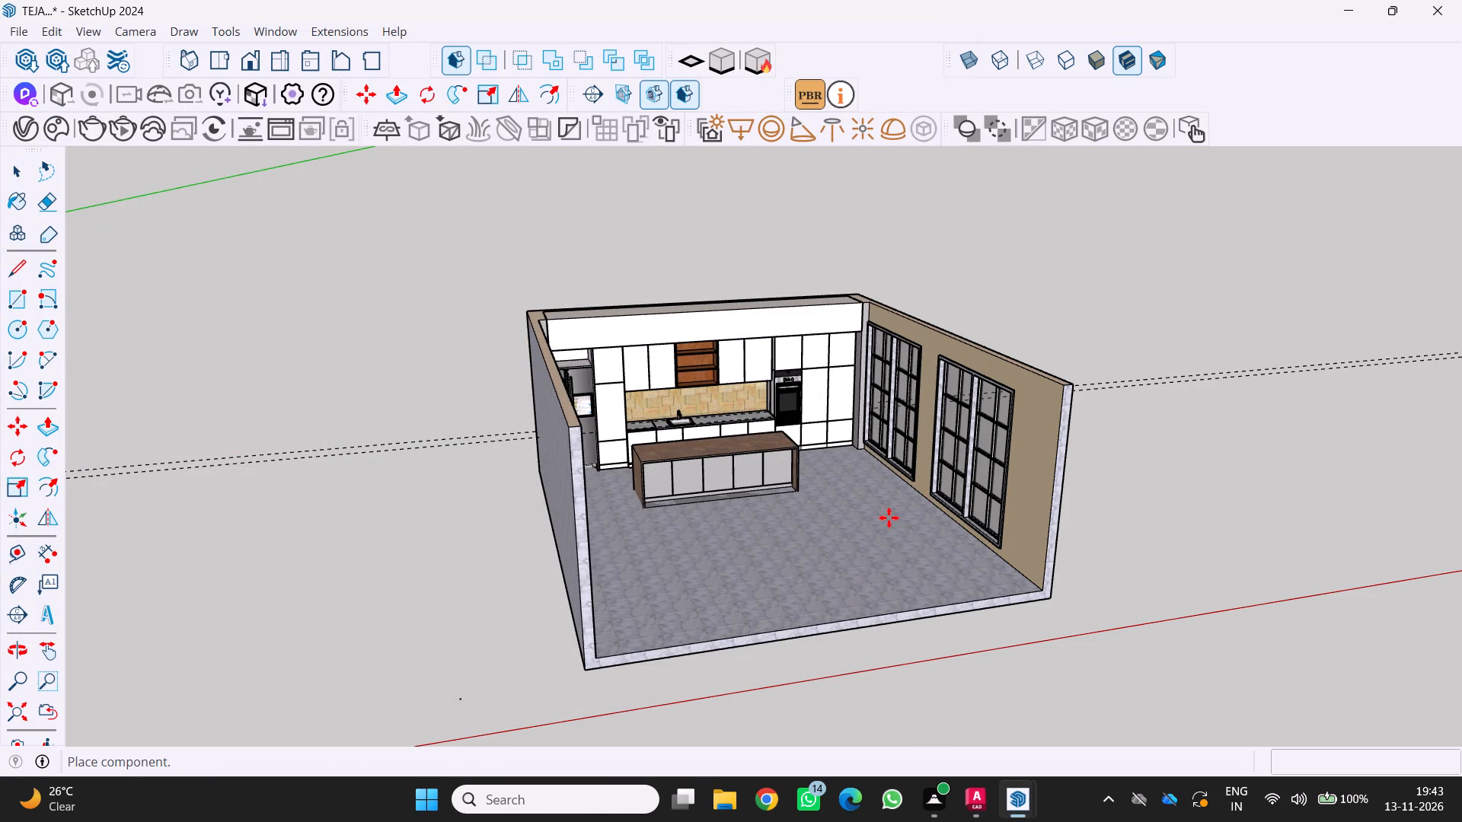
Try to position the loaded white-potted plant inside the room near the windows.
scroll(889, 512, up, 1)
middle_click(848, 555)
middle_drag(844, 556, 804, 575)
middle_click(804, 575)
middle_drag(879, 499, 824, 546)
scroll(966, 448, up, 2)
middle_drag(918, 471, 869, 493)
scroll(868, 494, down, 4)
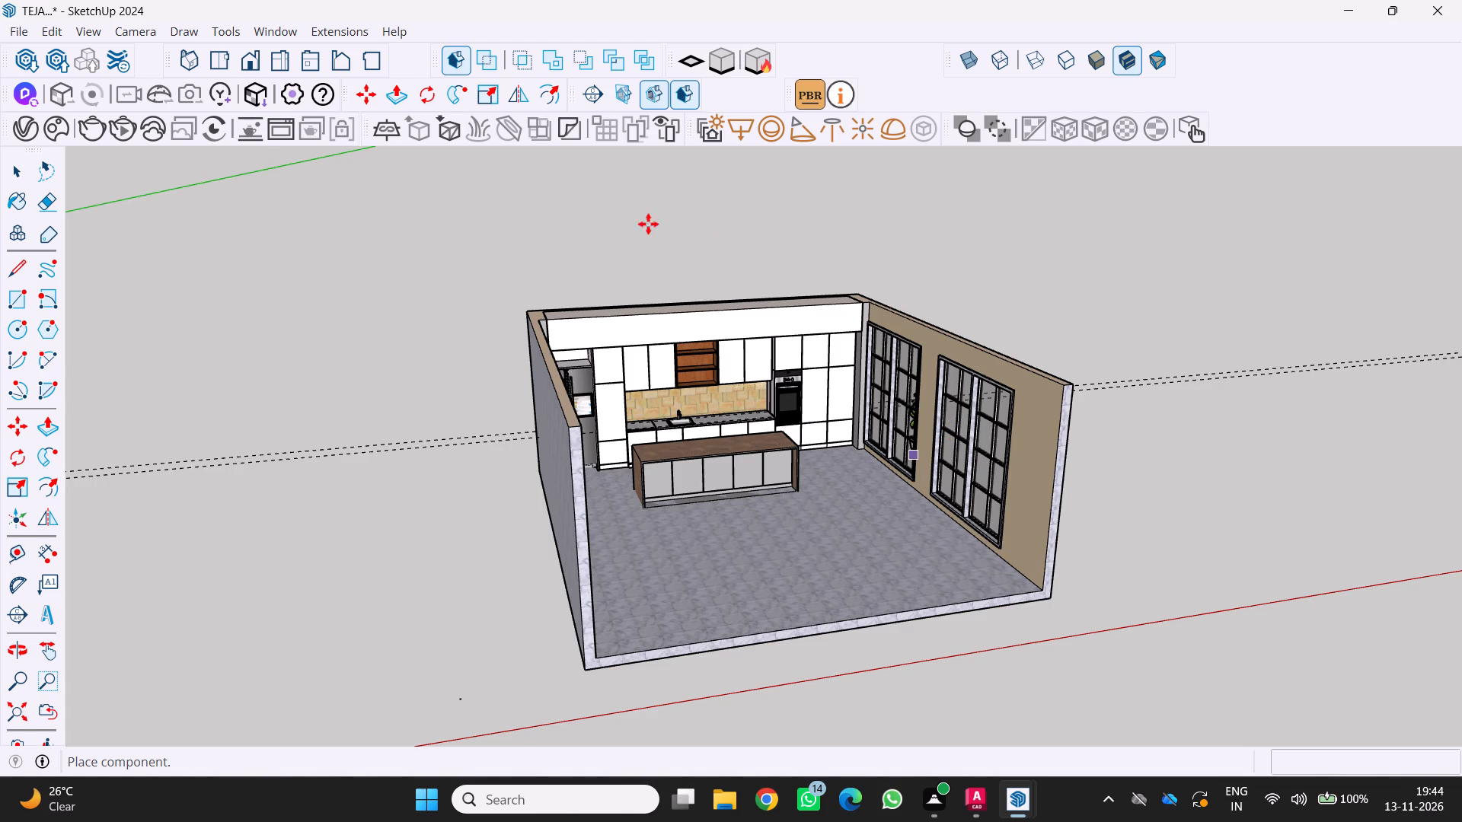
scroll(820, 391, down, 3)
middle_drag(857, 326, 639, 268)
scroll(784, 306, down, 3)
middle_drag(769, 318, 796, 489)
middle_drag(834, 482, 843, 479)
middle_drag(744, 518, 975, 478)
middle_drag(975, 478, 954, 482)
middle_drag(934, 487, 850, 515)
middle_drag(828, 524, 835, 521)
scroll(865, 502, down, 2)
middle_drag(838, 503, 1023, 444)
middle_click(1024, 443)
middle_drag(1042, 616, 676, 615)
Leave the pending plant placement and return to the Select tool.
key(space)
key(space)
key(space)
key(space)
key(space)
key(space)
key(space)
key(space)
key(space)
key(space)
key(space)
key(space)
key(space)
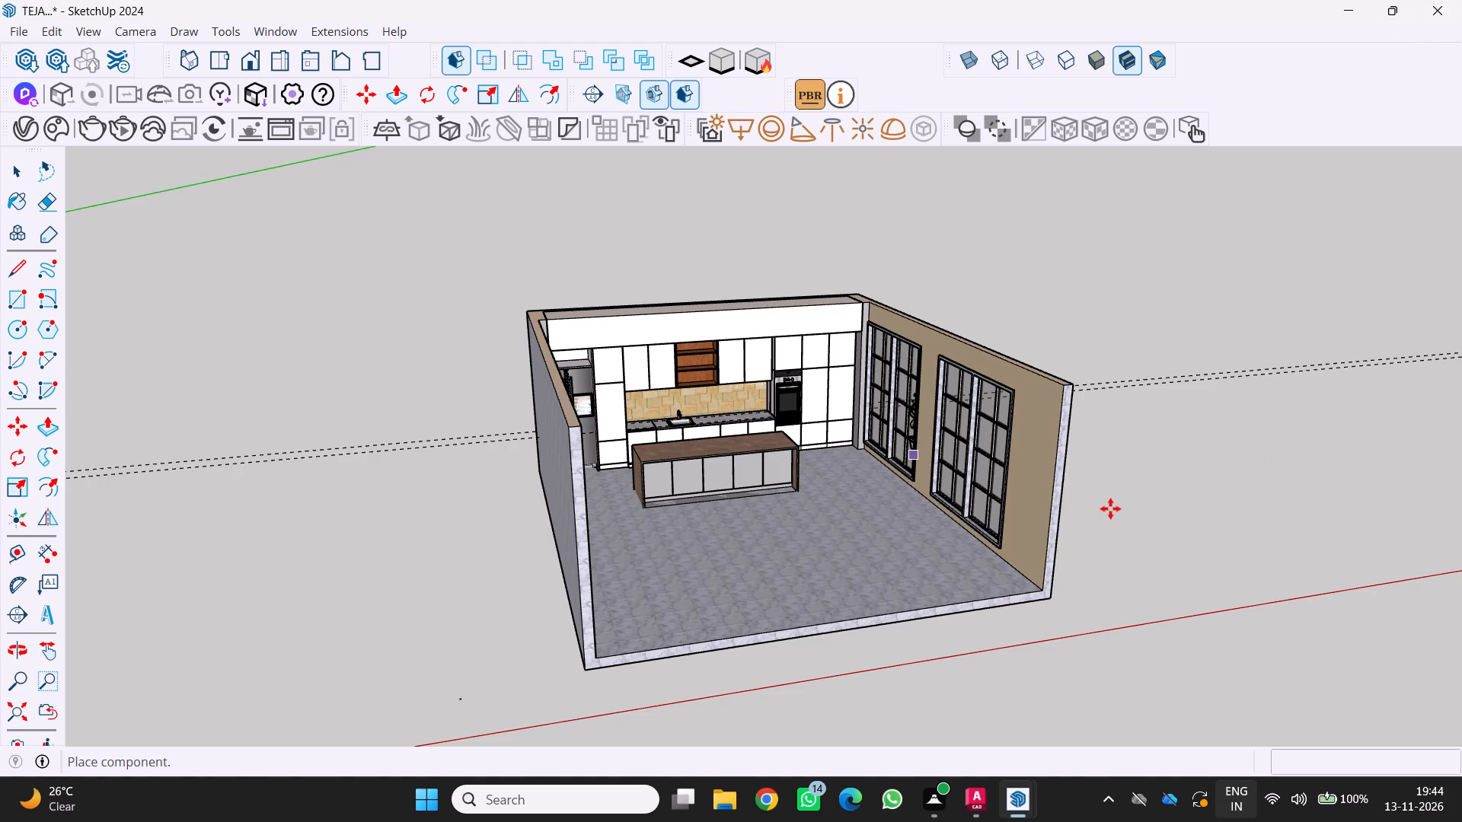
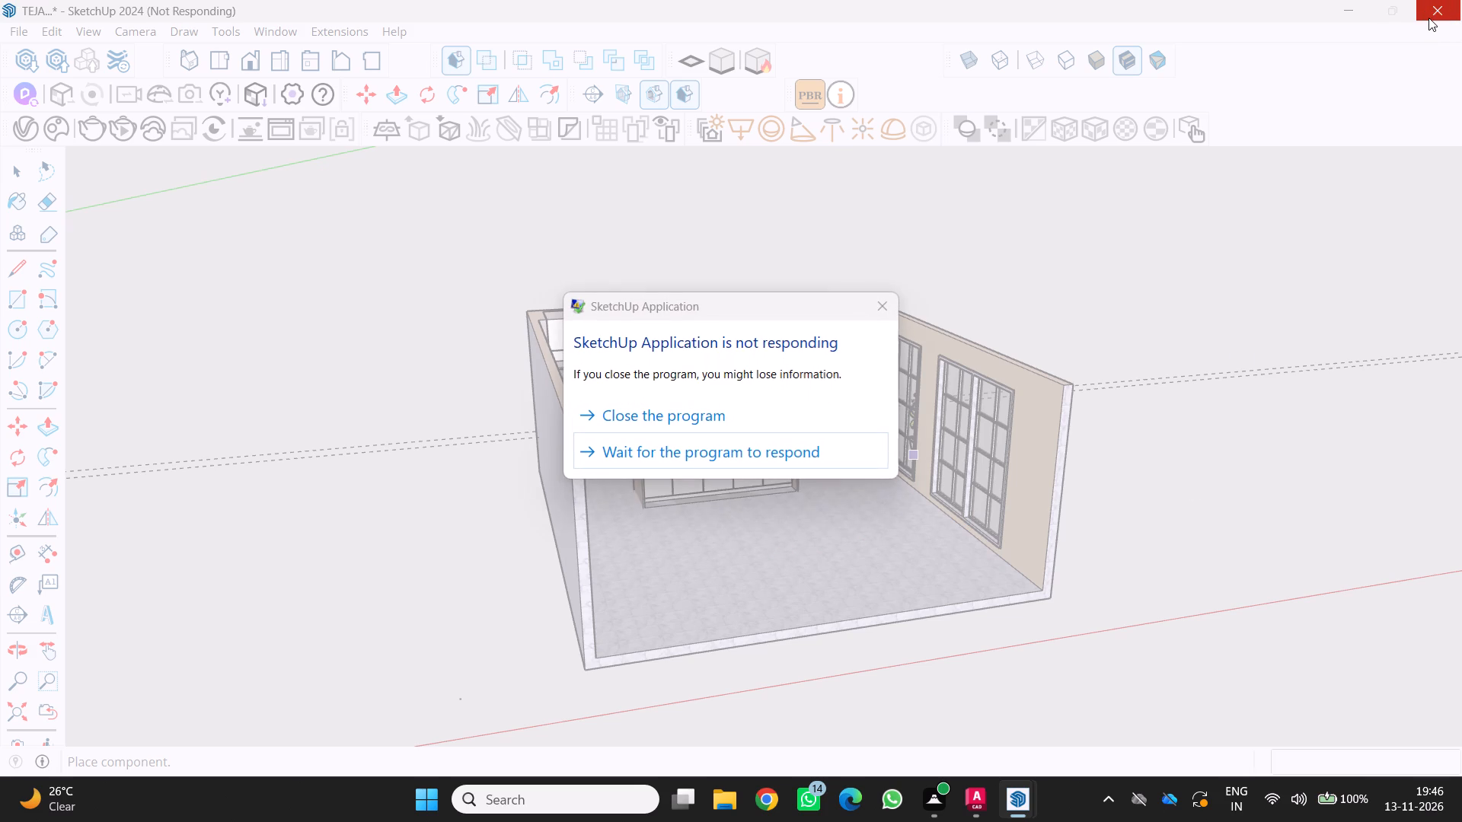
Force the unresponsive SketchUp program to close instead of waiting for it to respond.
click(693, 419)
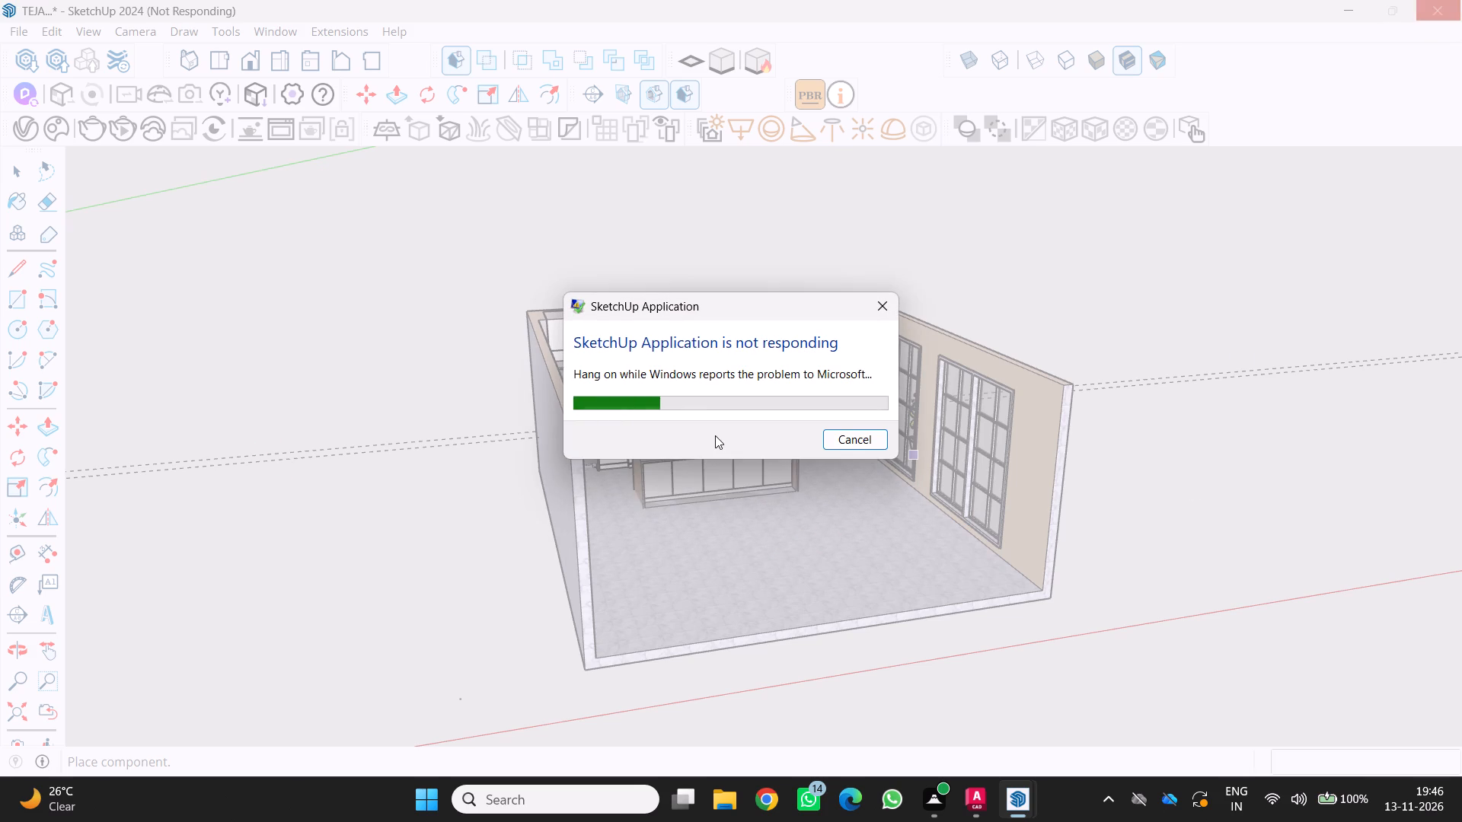
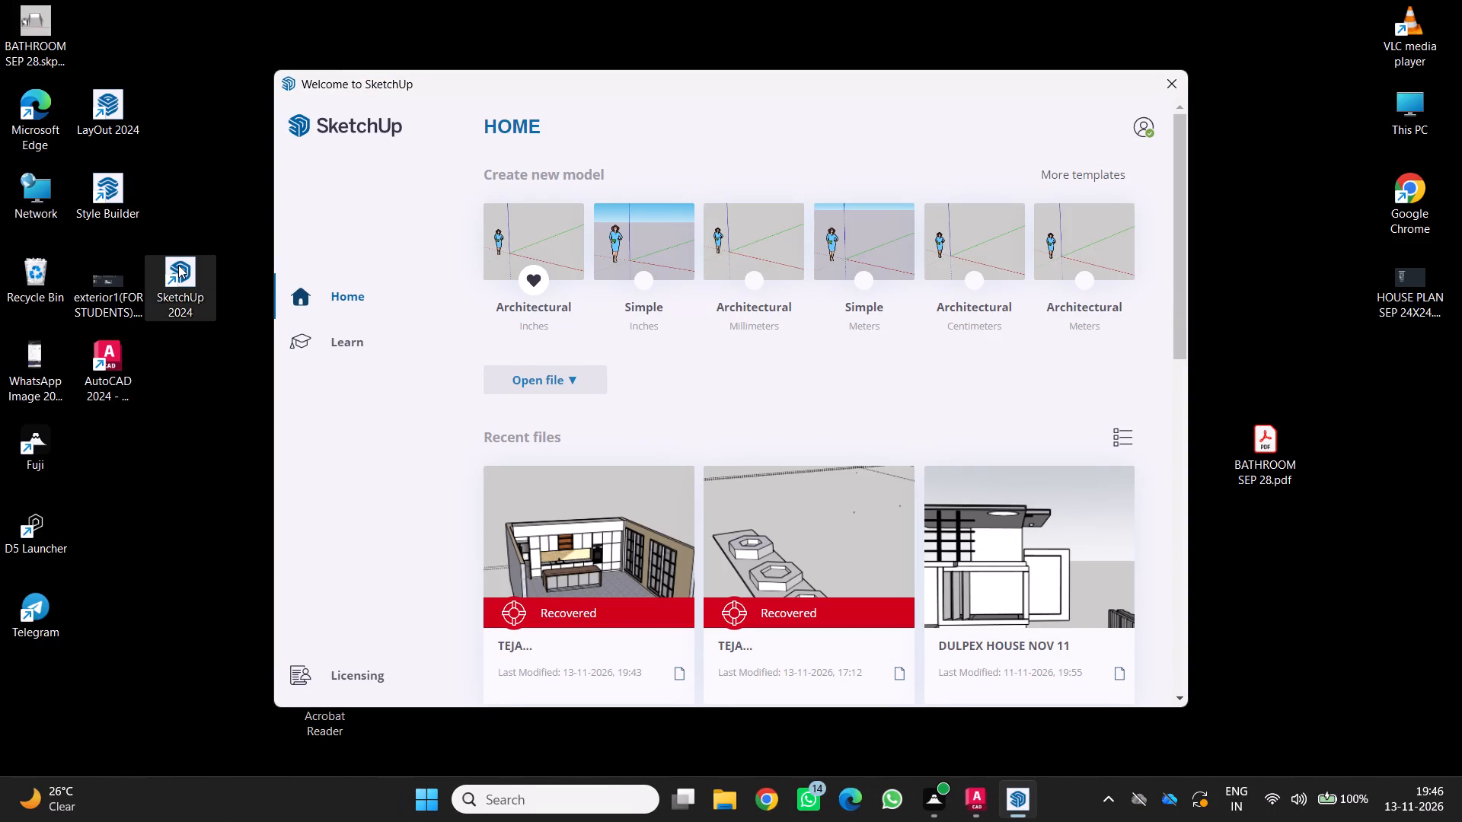
Open the most recent recovered kitchen interior model from the recent files.
click(555, 616)
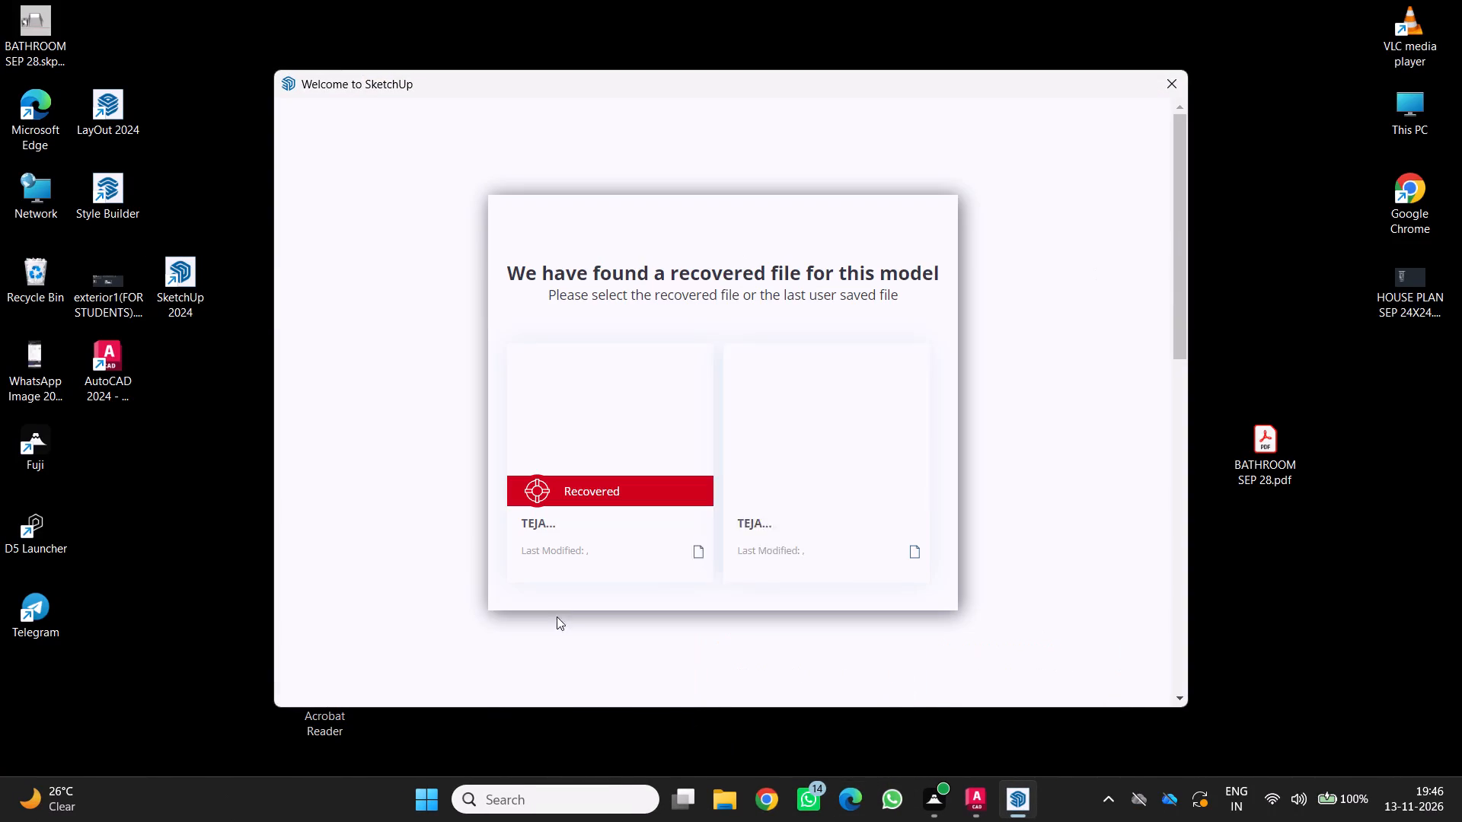
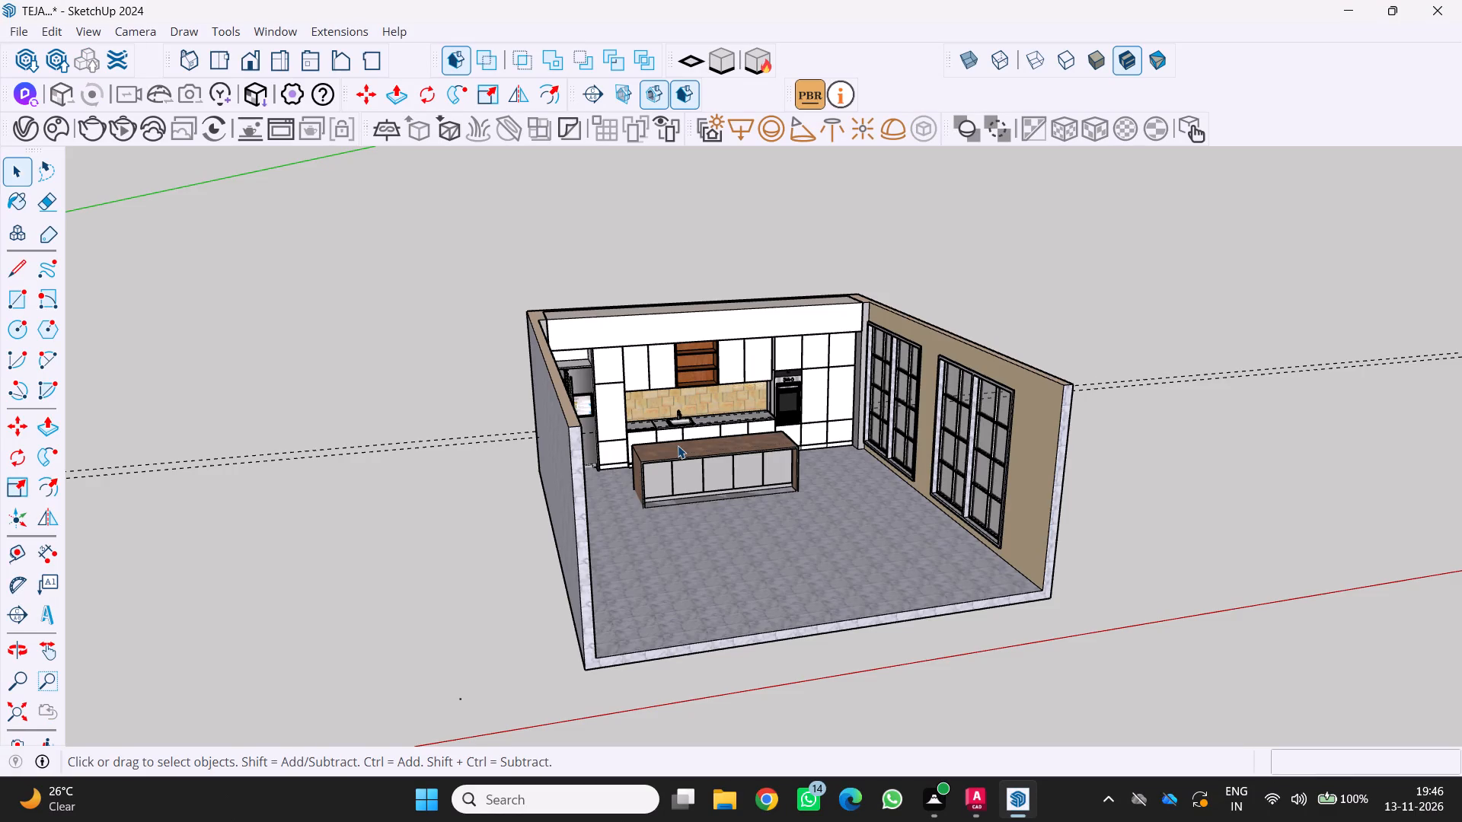
Search 3D Warehouse for "plant".
middle_drag(623, 411, 474, 412)
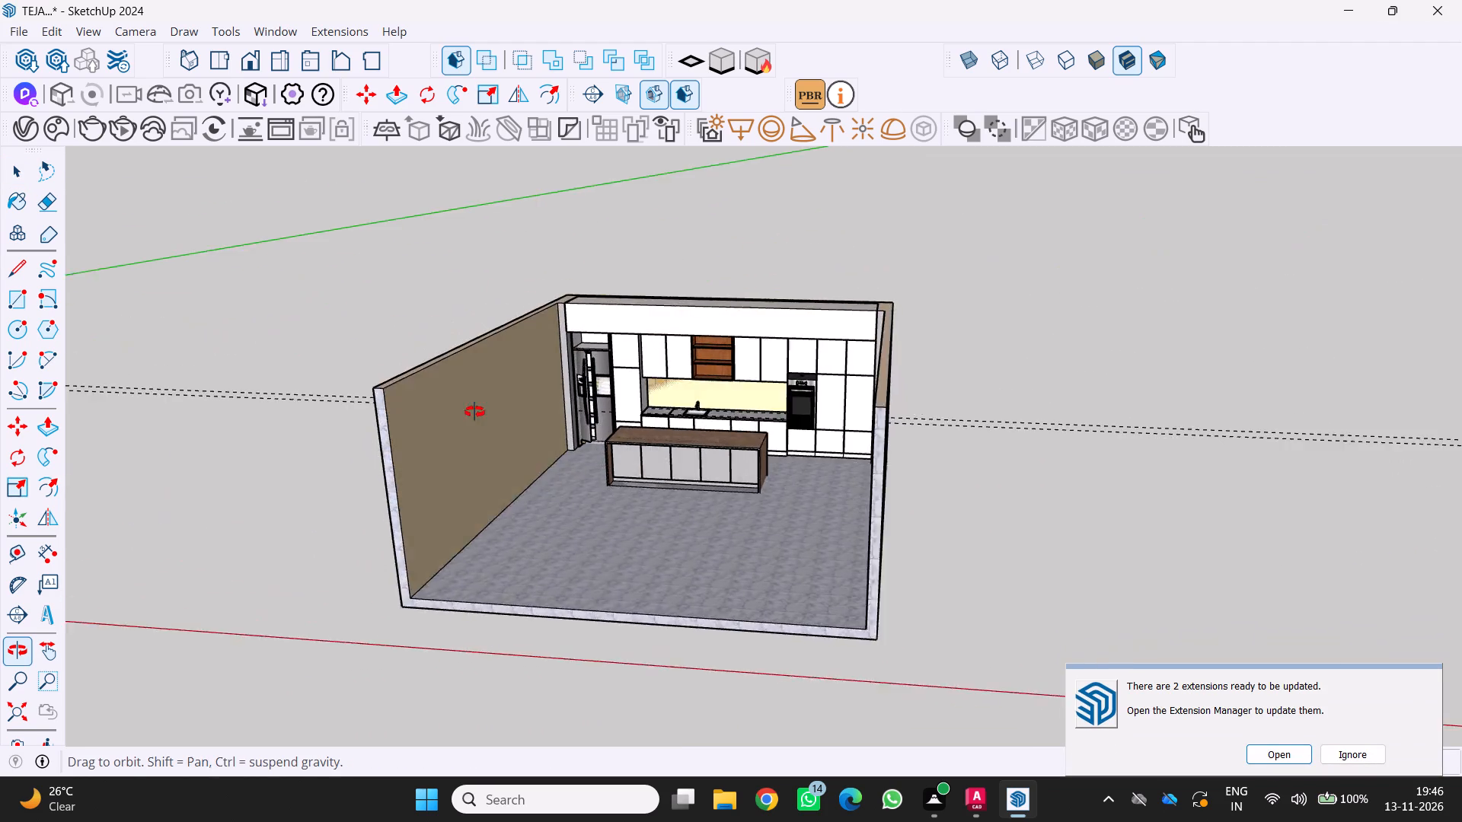
middle_drag(474, 412, 487, 413)
scroll(729, 495, up, 2)
middle_drag(790, 502, 927, 479)
middle_click(927, 479)
middle_click(927, 475)
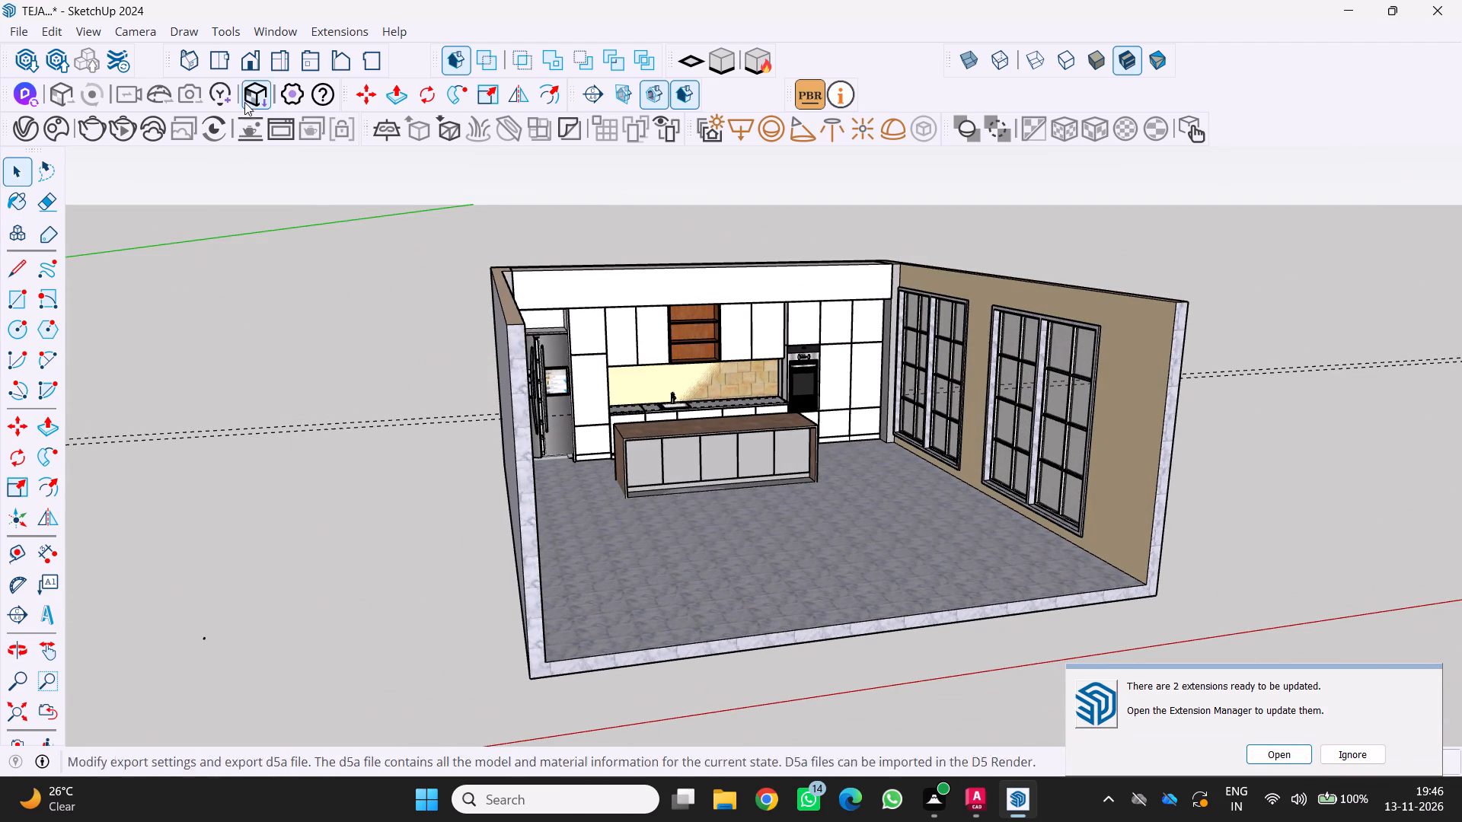
scroll(387, 309, down, 2)
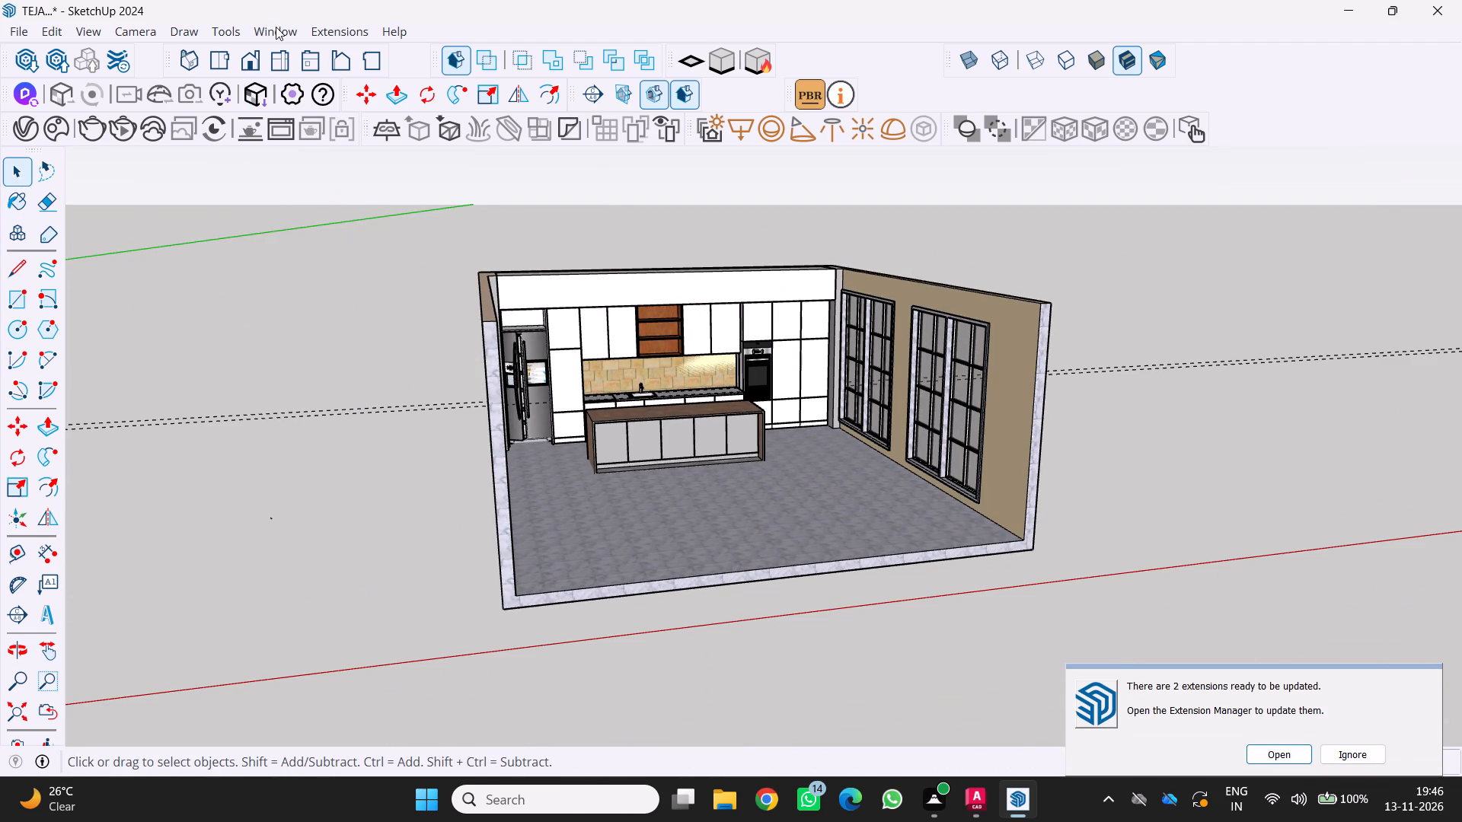
click(276, 27)
click(300, 178)
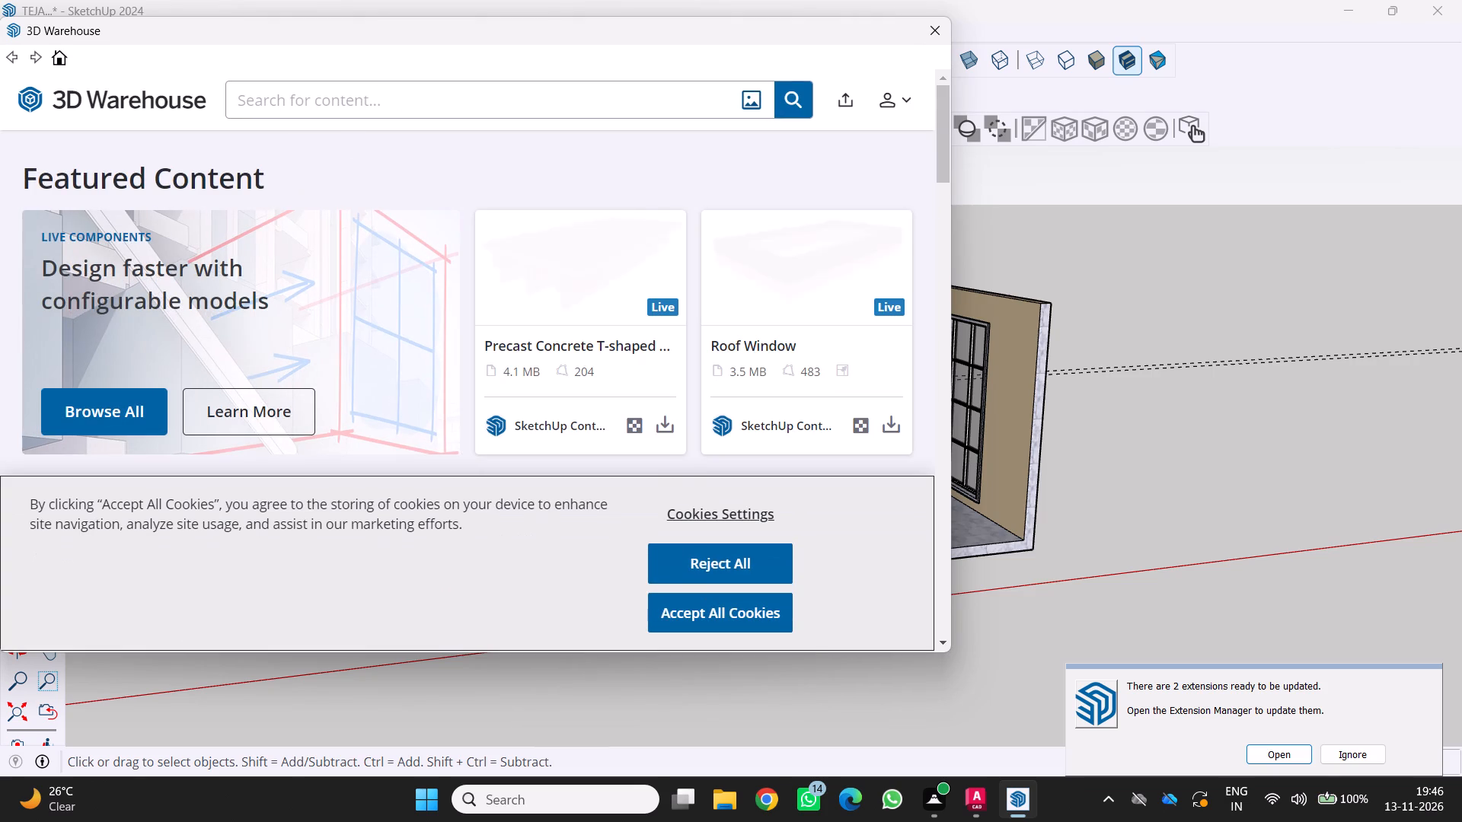
click(347, 108)
text(plant)
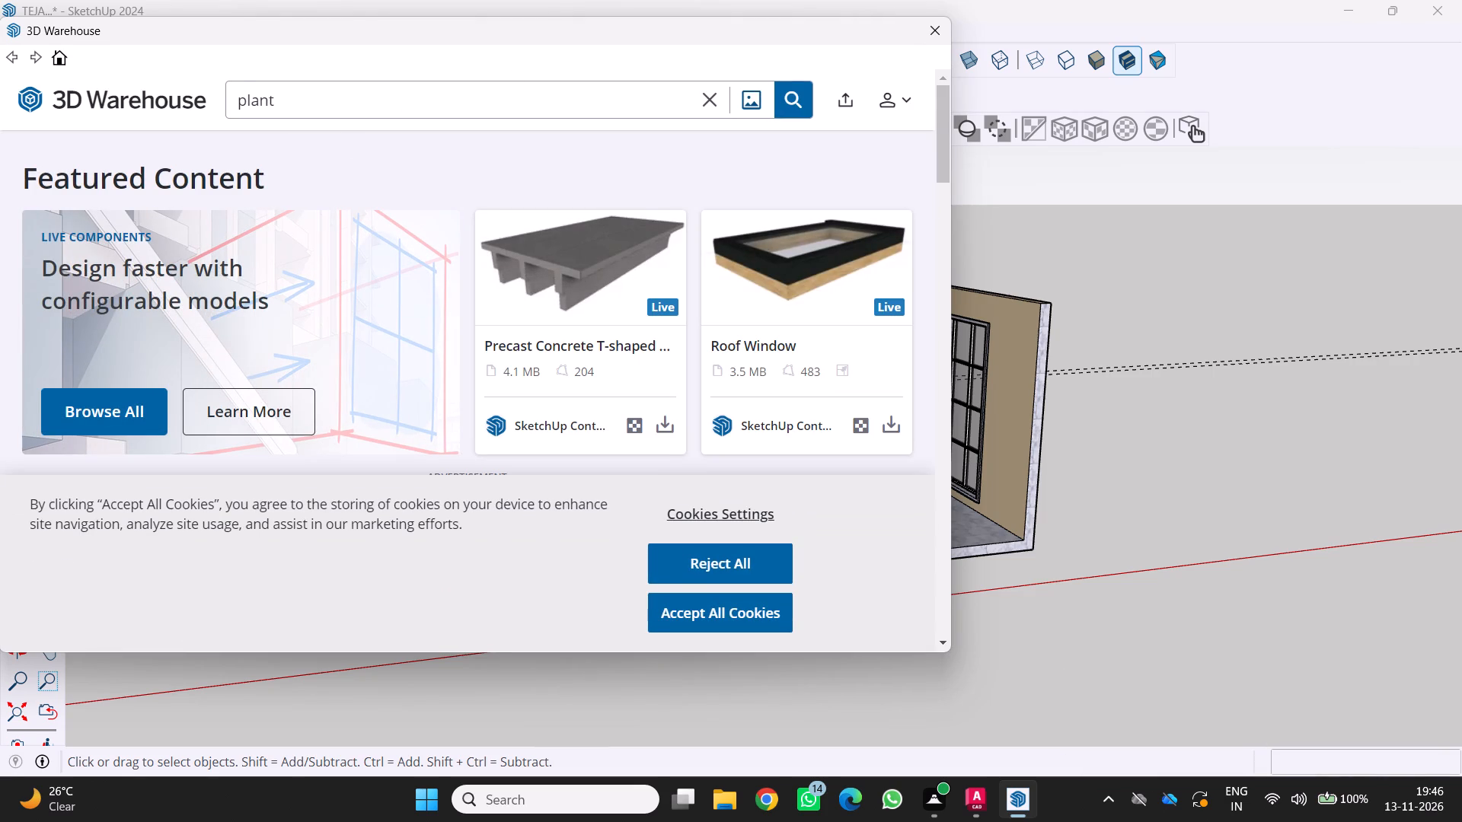
click(800, 96)
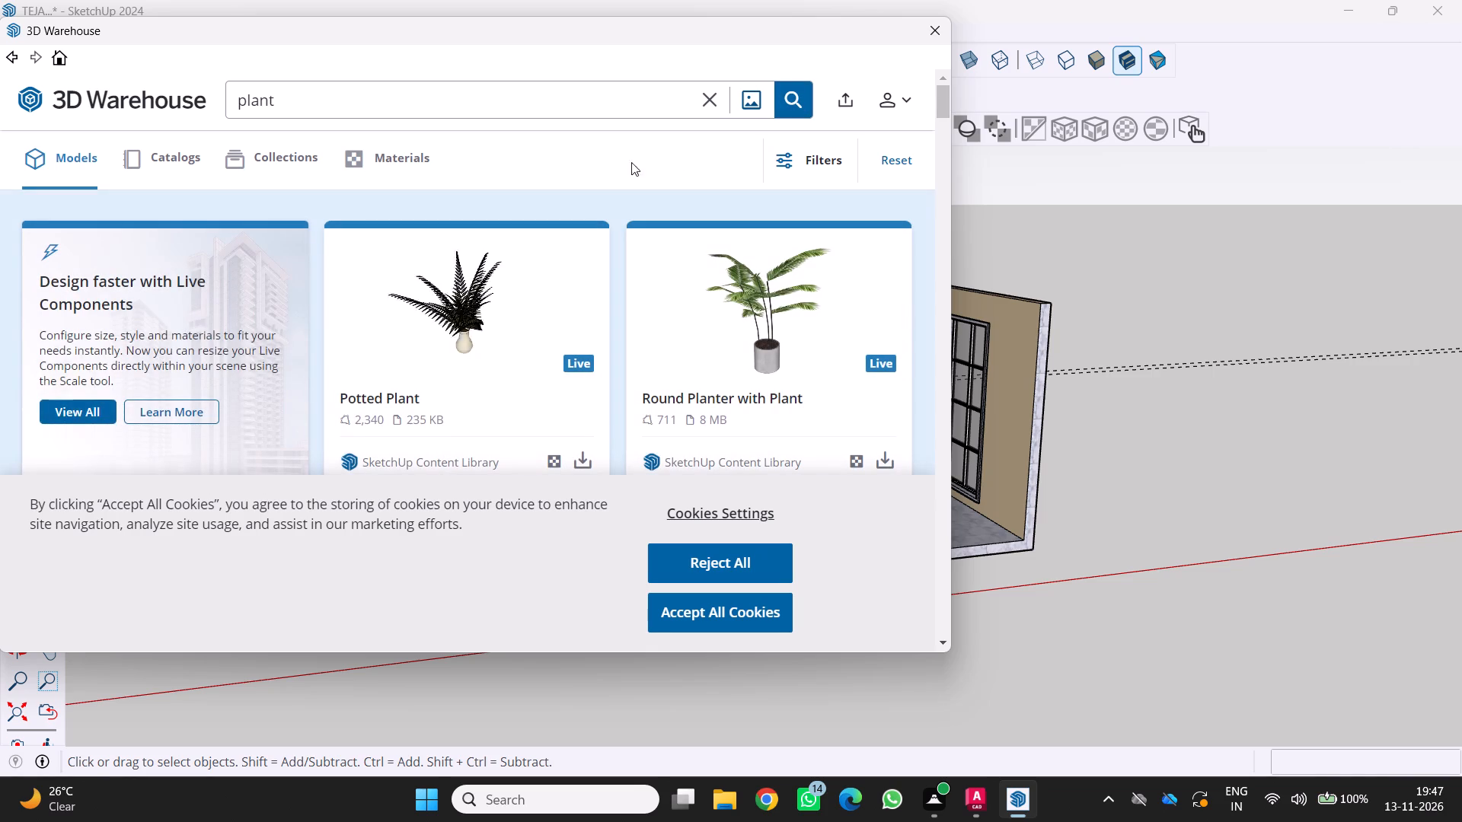
Browse the plant search results for a potted plant that suits the kitchen.
scroll(534, 373, down, 5)
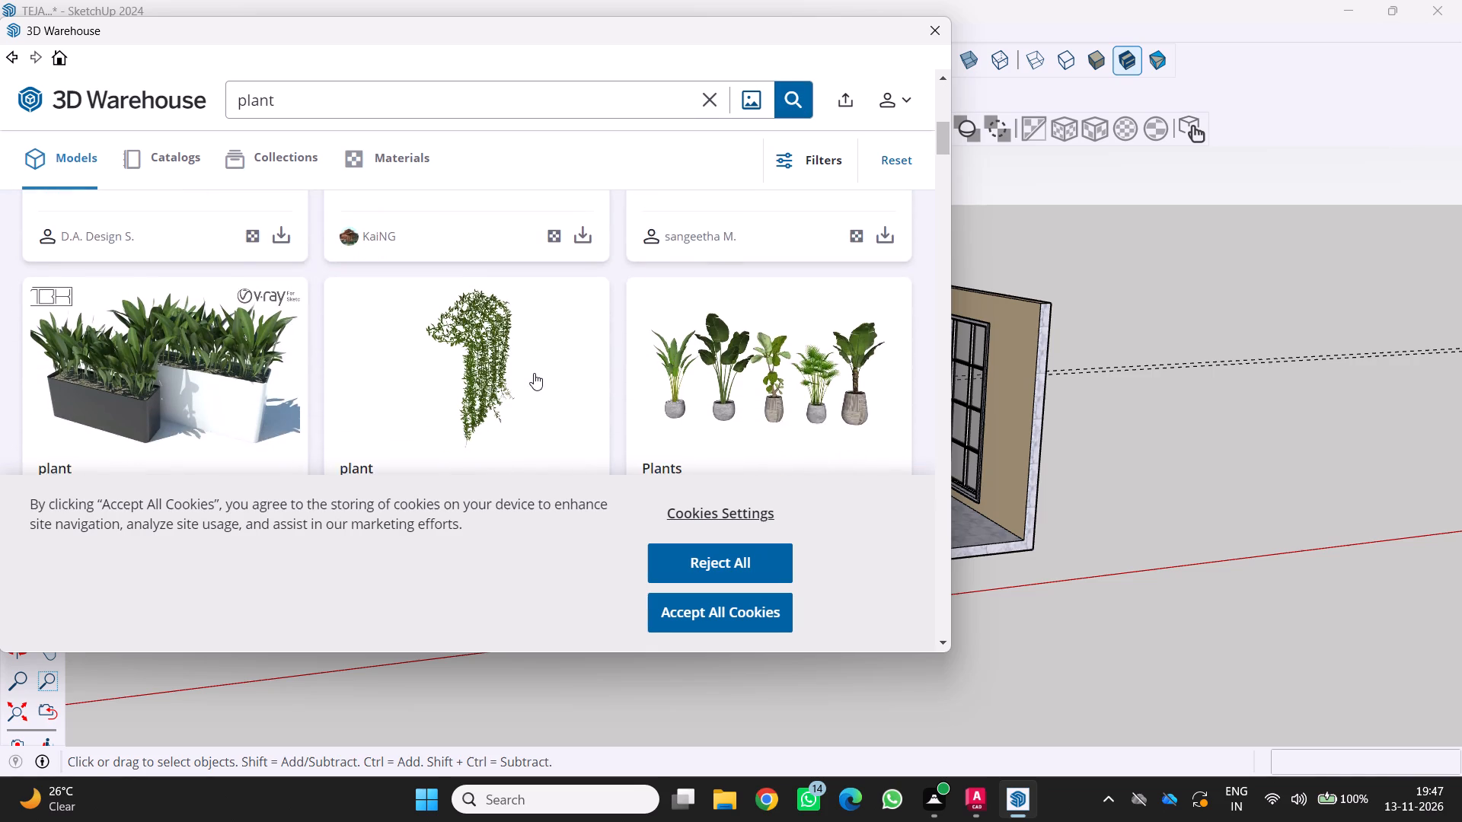
scroll(541, 266, up, 4)
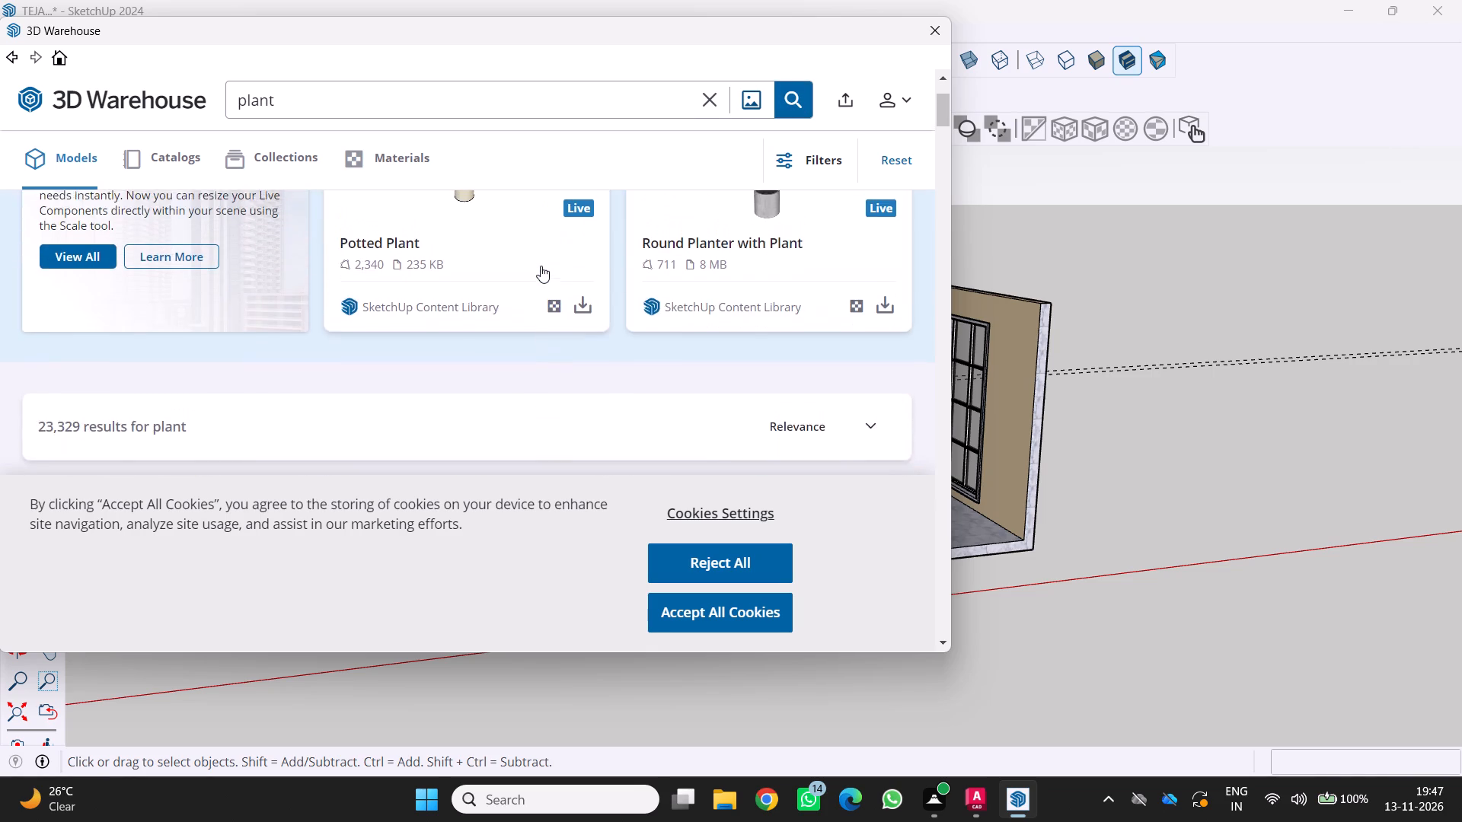
scroll(541, 266, down, 7)
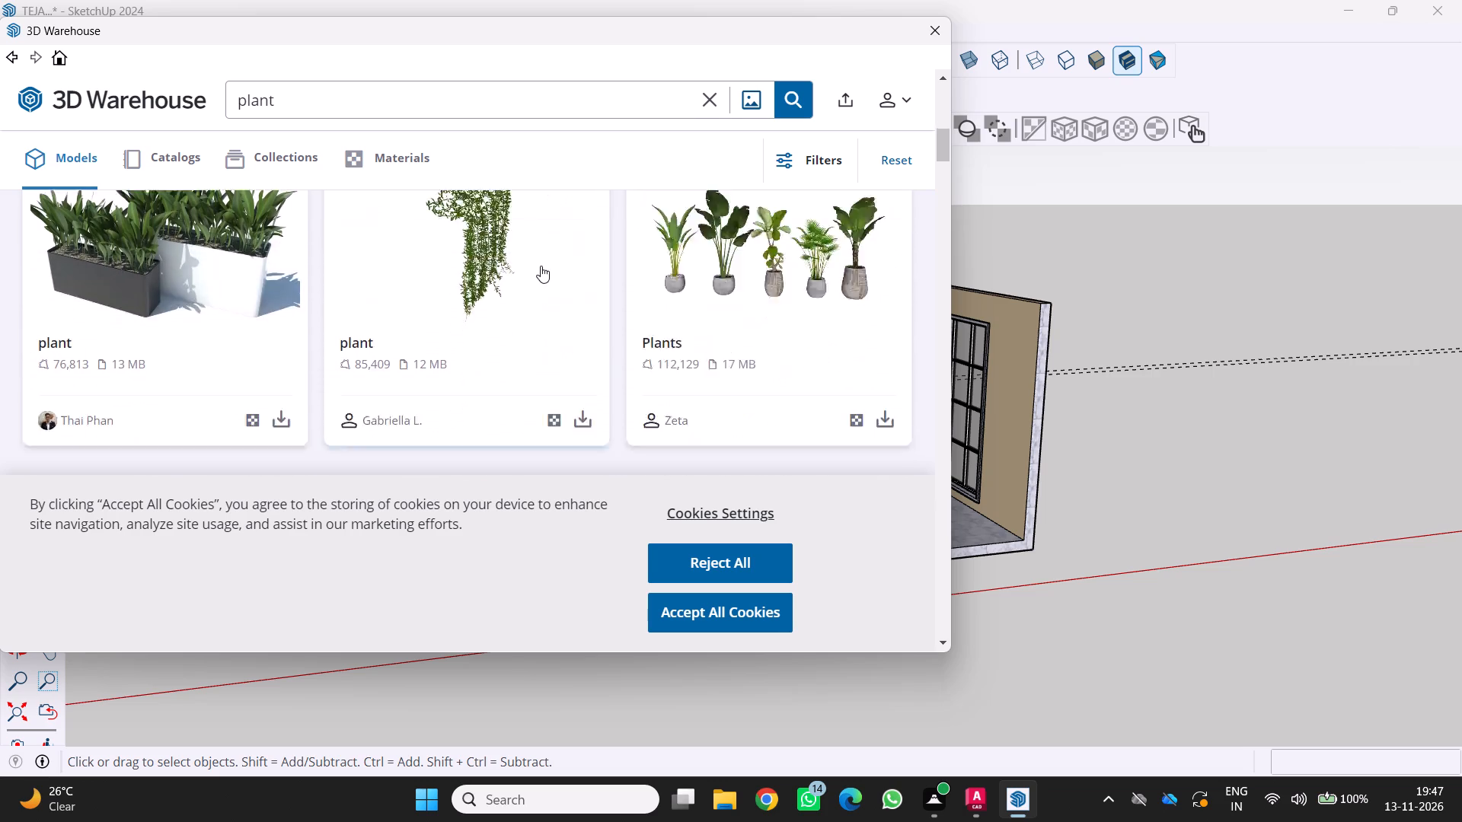
scroll(541, 266, down, 3)
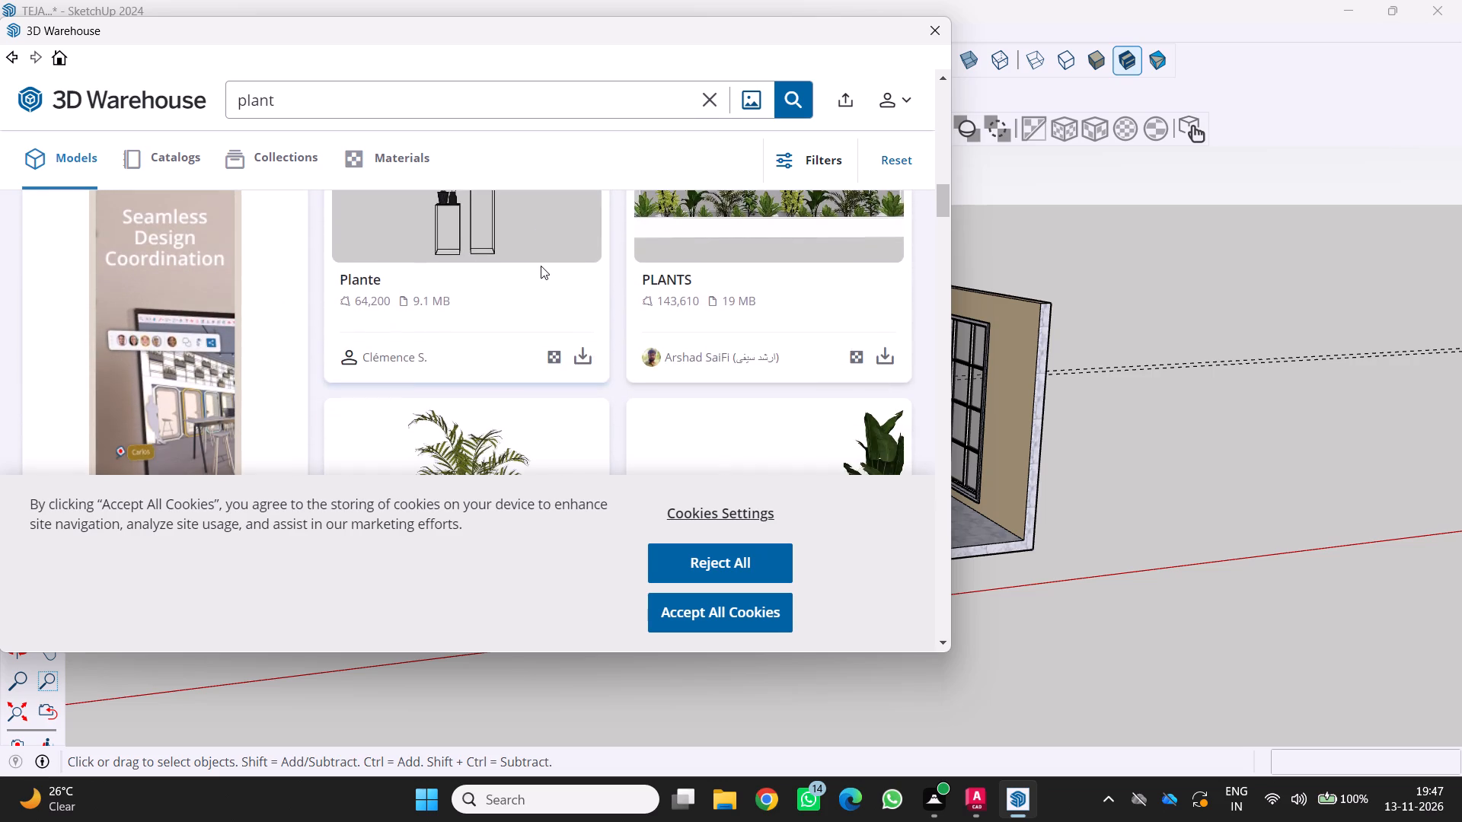
scroll(541, 266, down, 4)
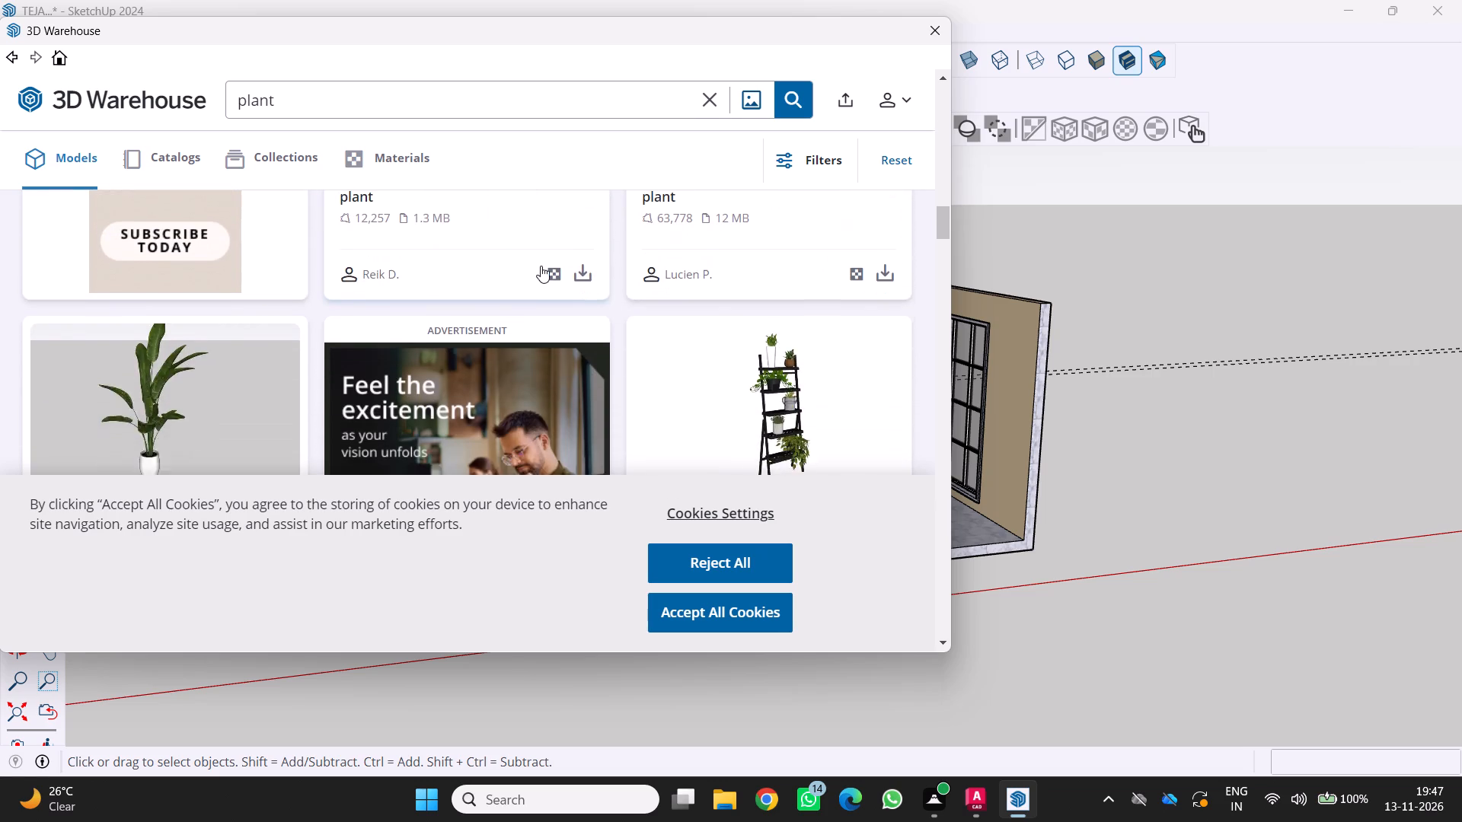
scroll(541, 266, down, 2)
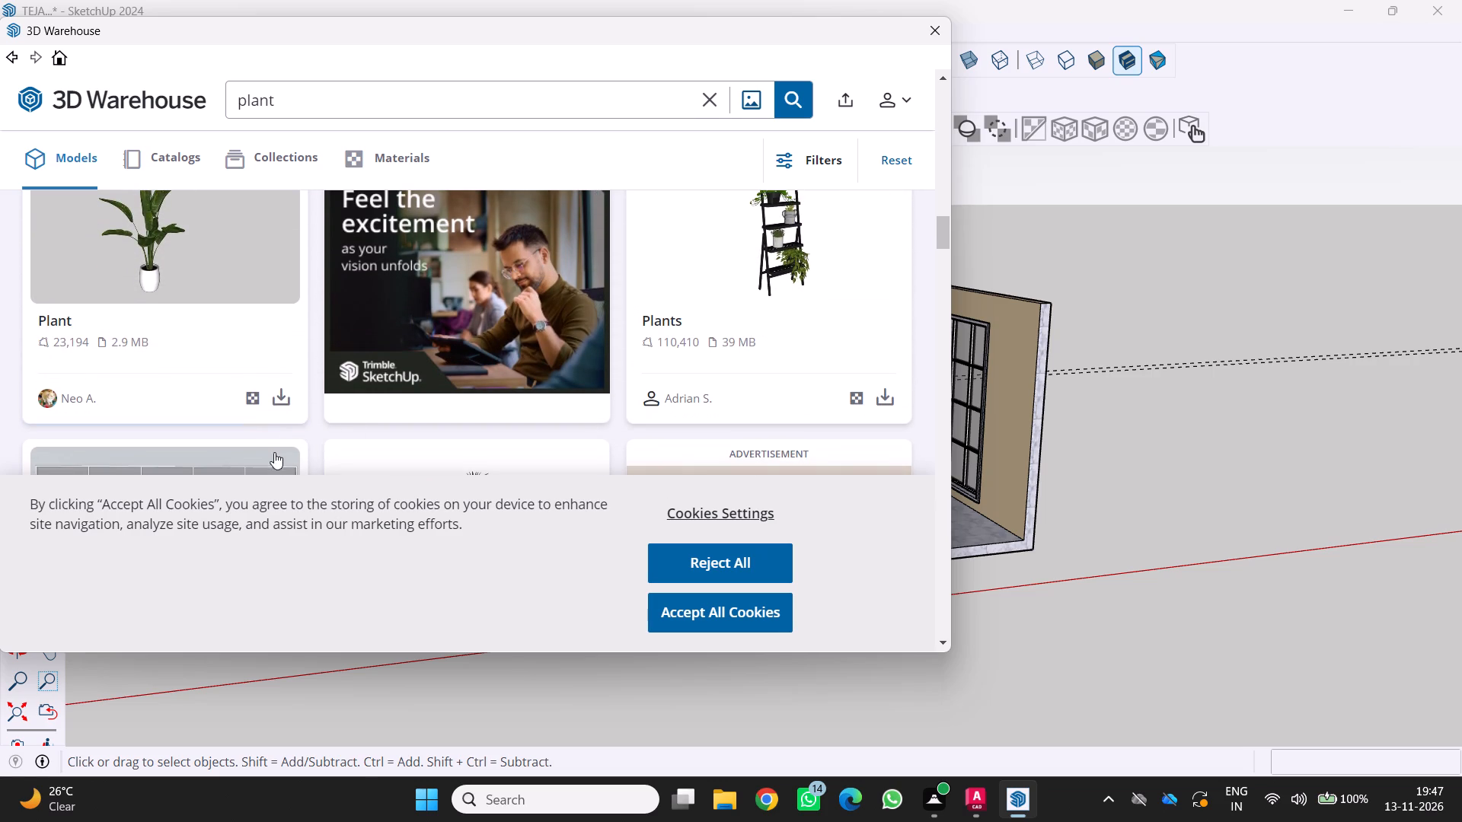
scroll(279, 388, down, 3)
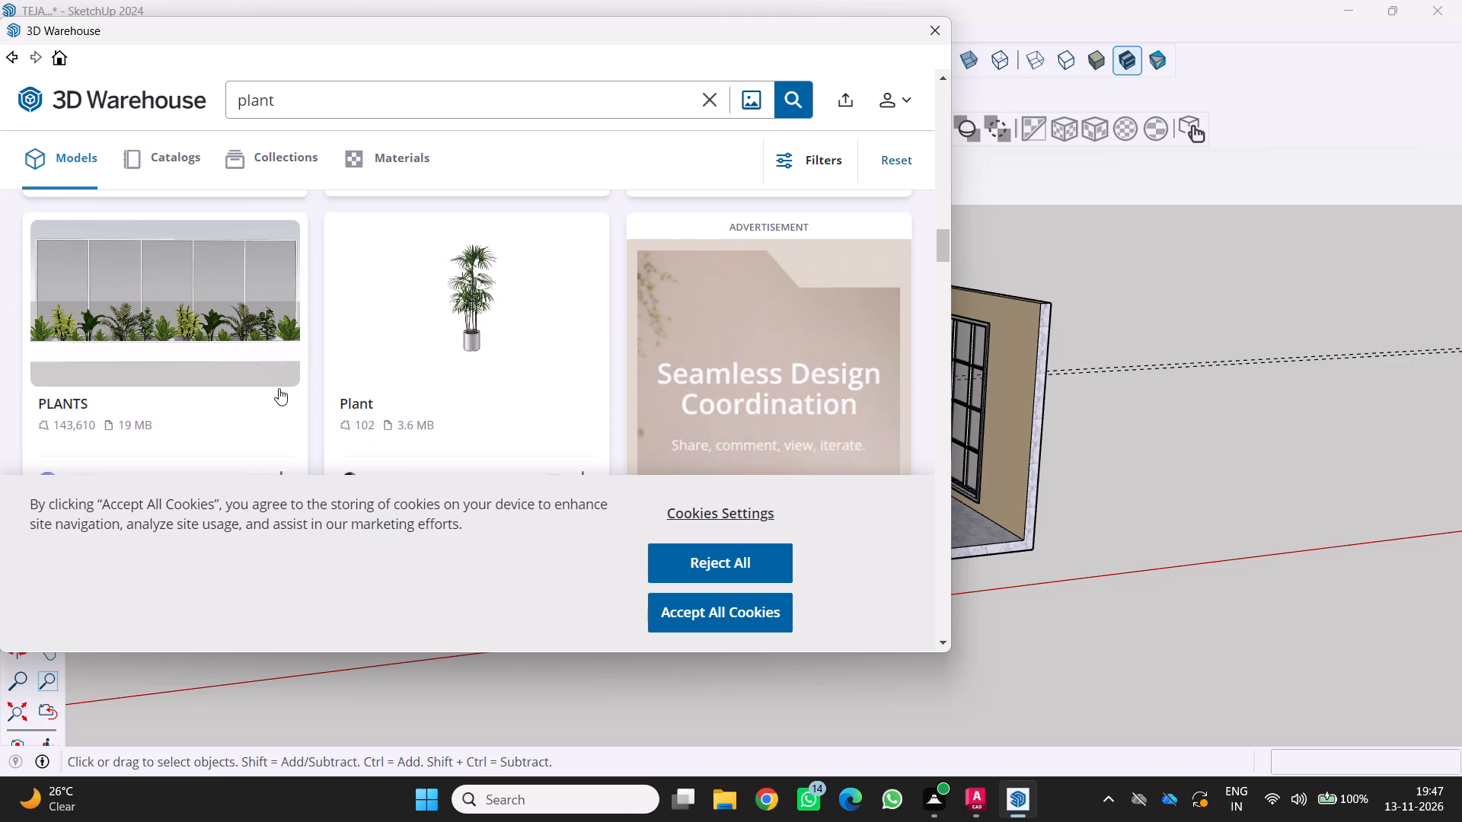
scroll(279, 388, down, 5)
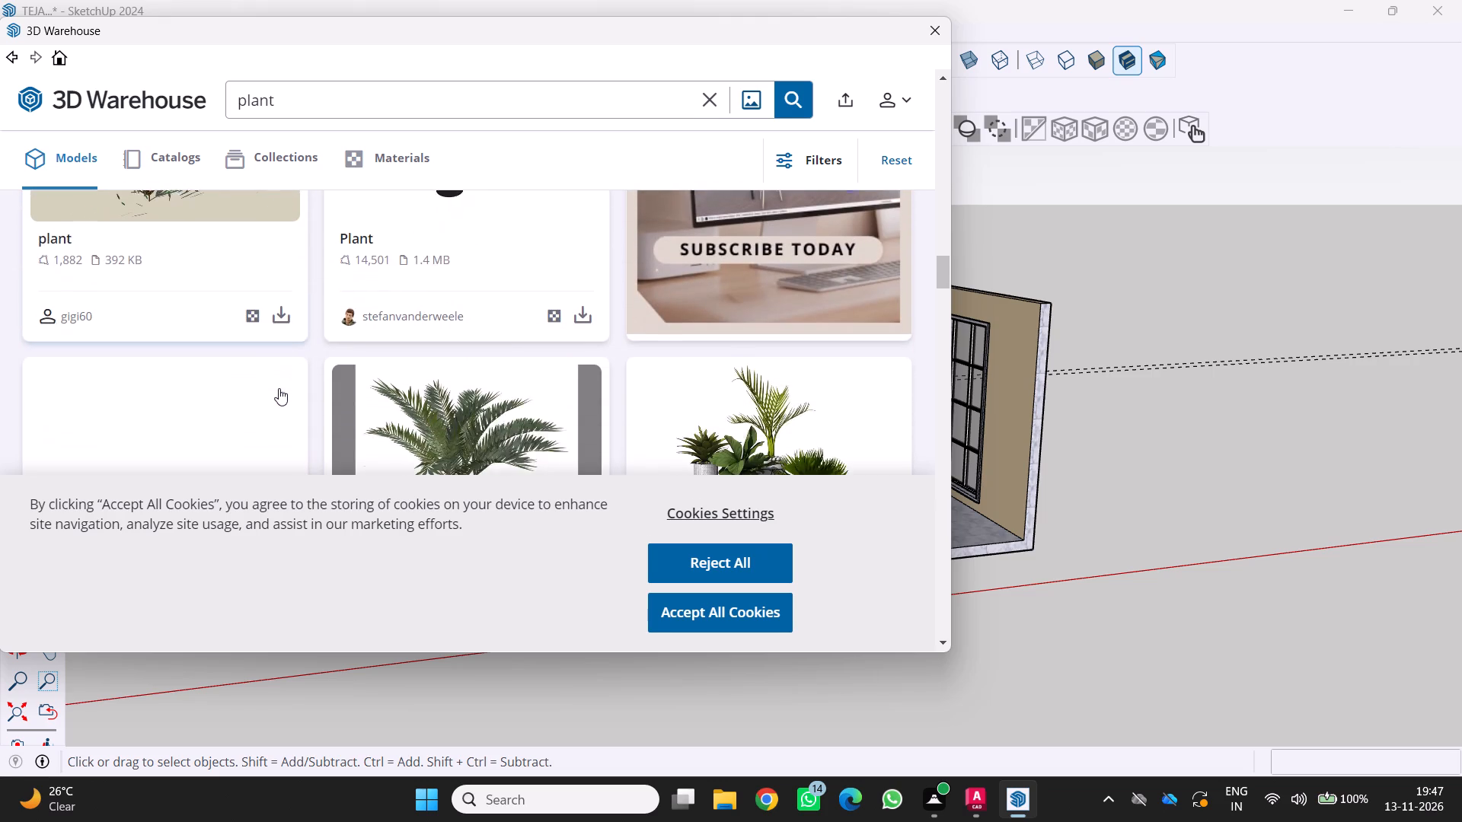
scroll(279, 388, down, 4)
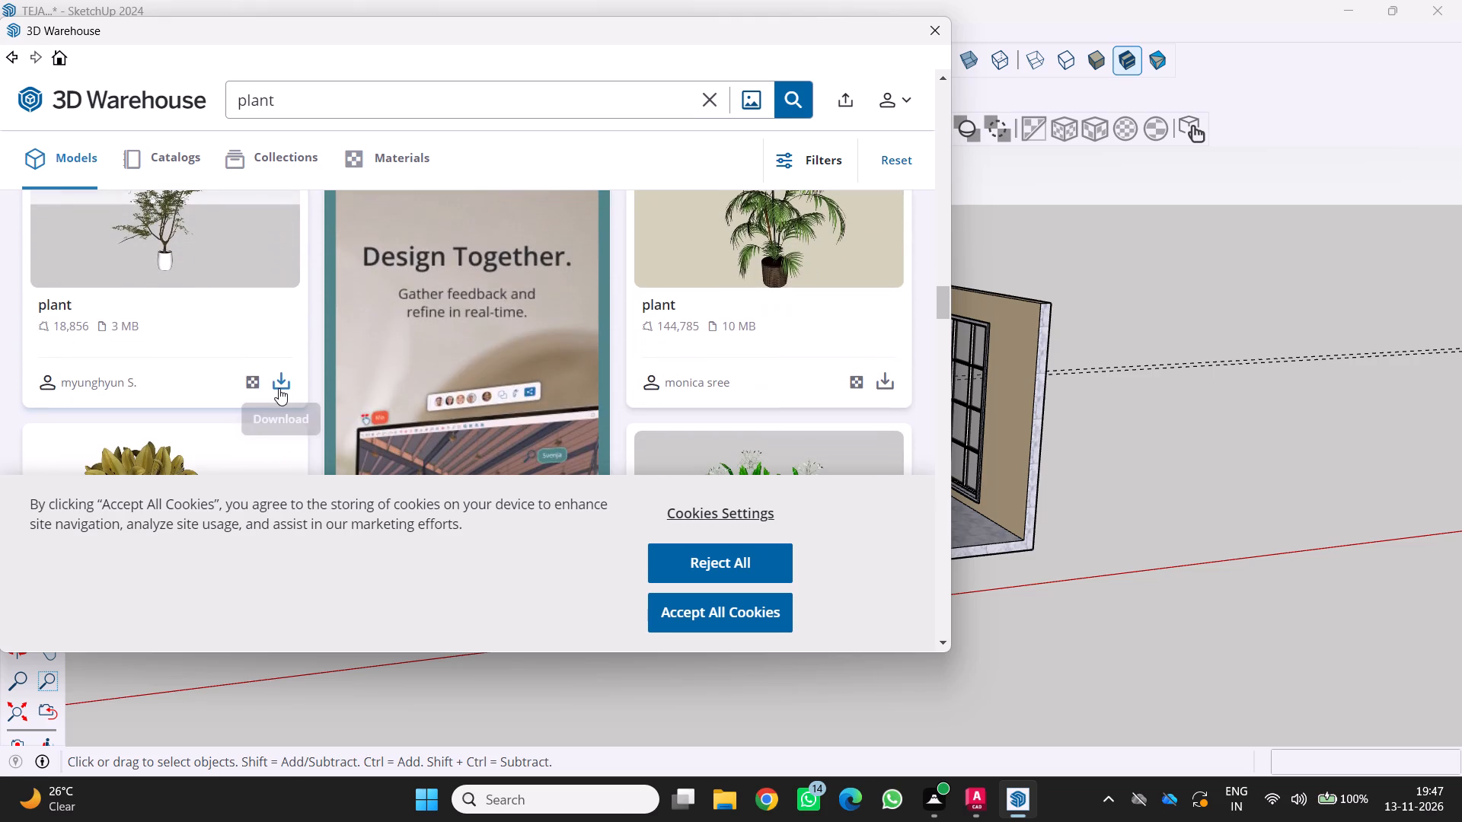
scroll(279, 388, down, 4)
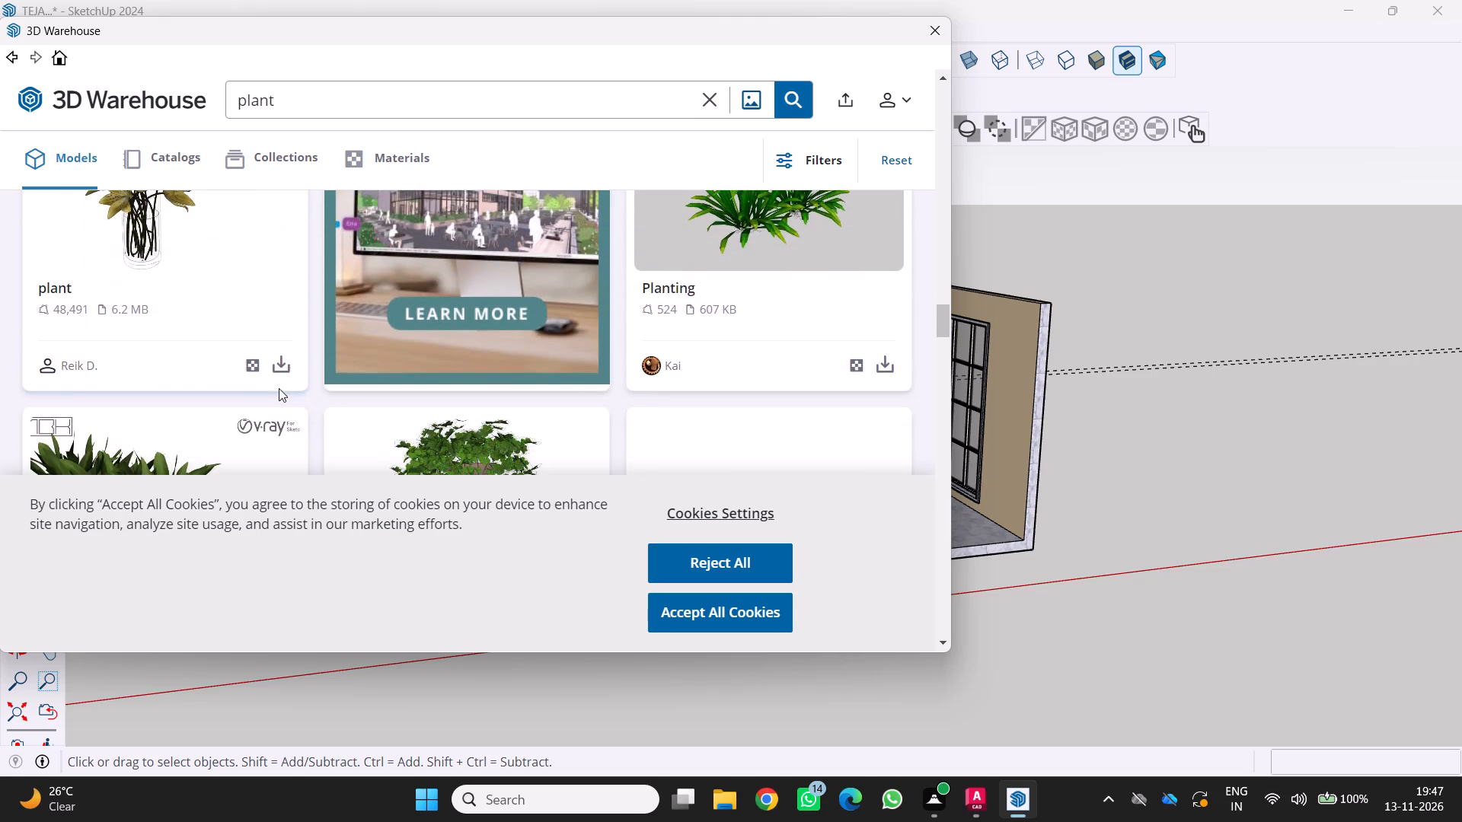
scroll(279, 388, down, 4)
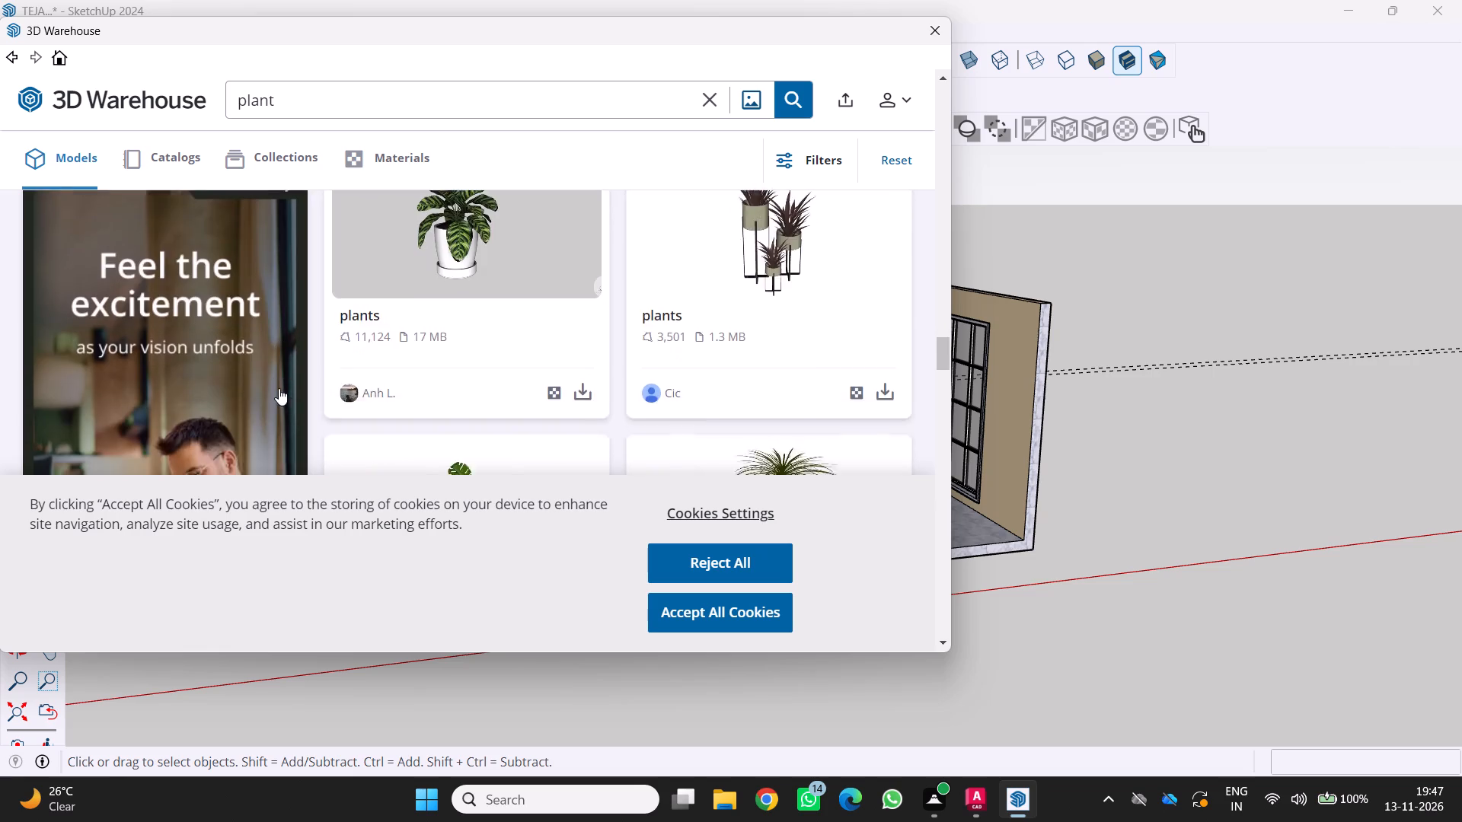
scroll(279, 388, down, 3)
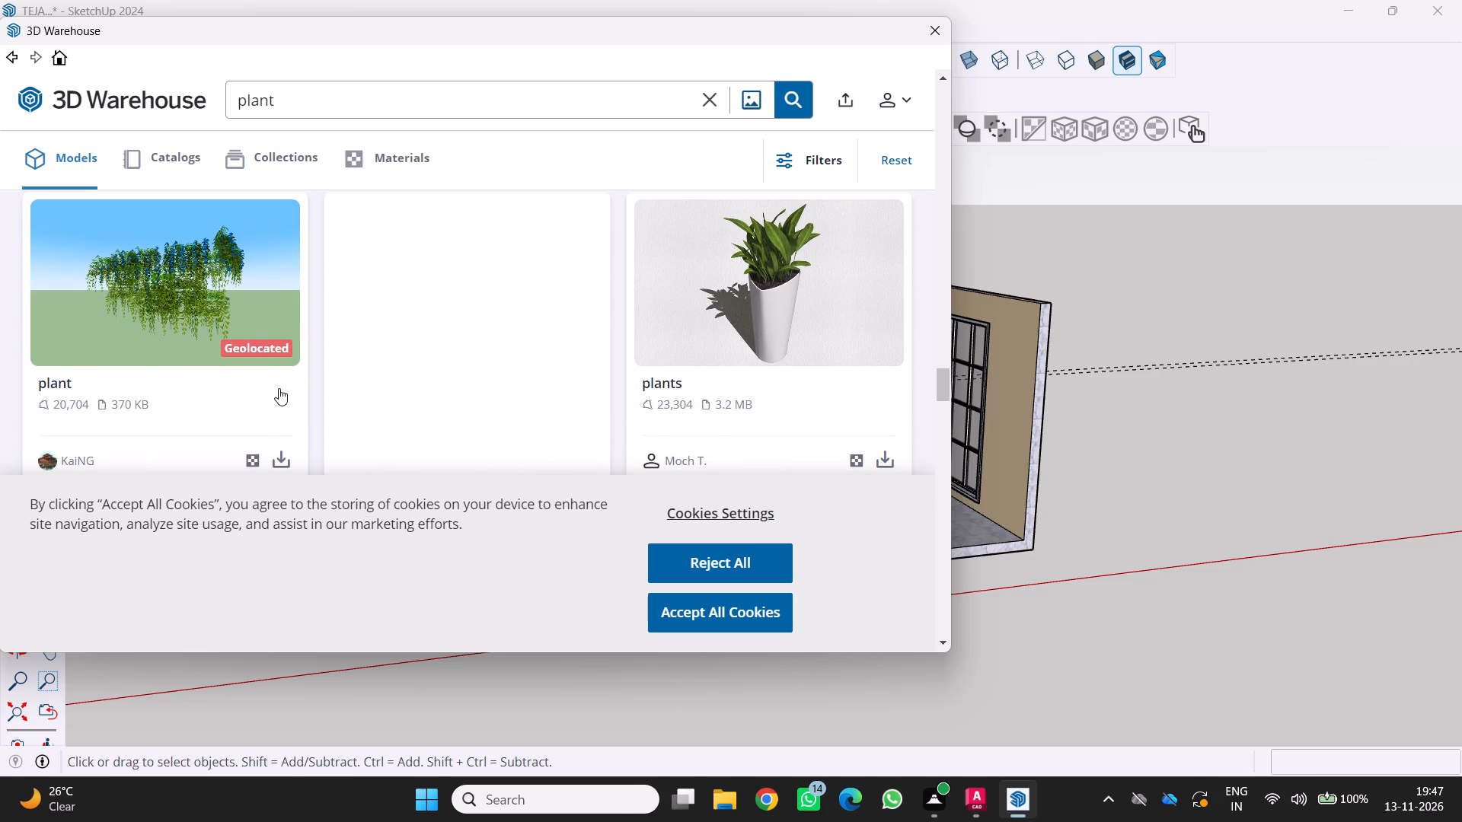
scroll(279, 388, down, 6)
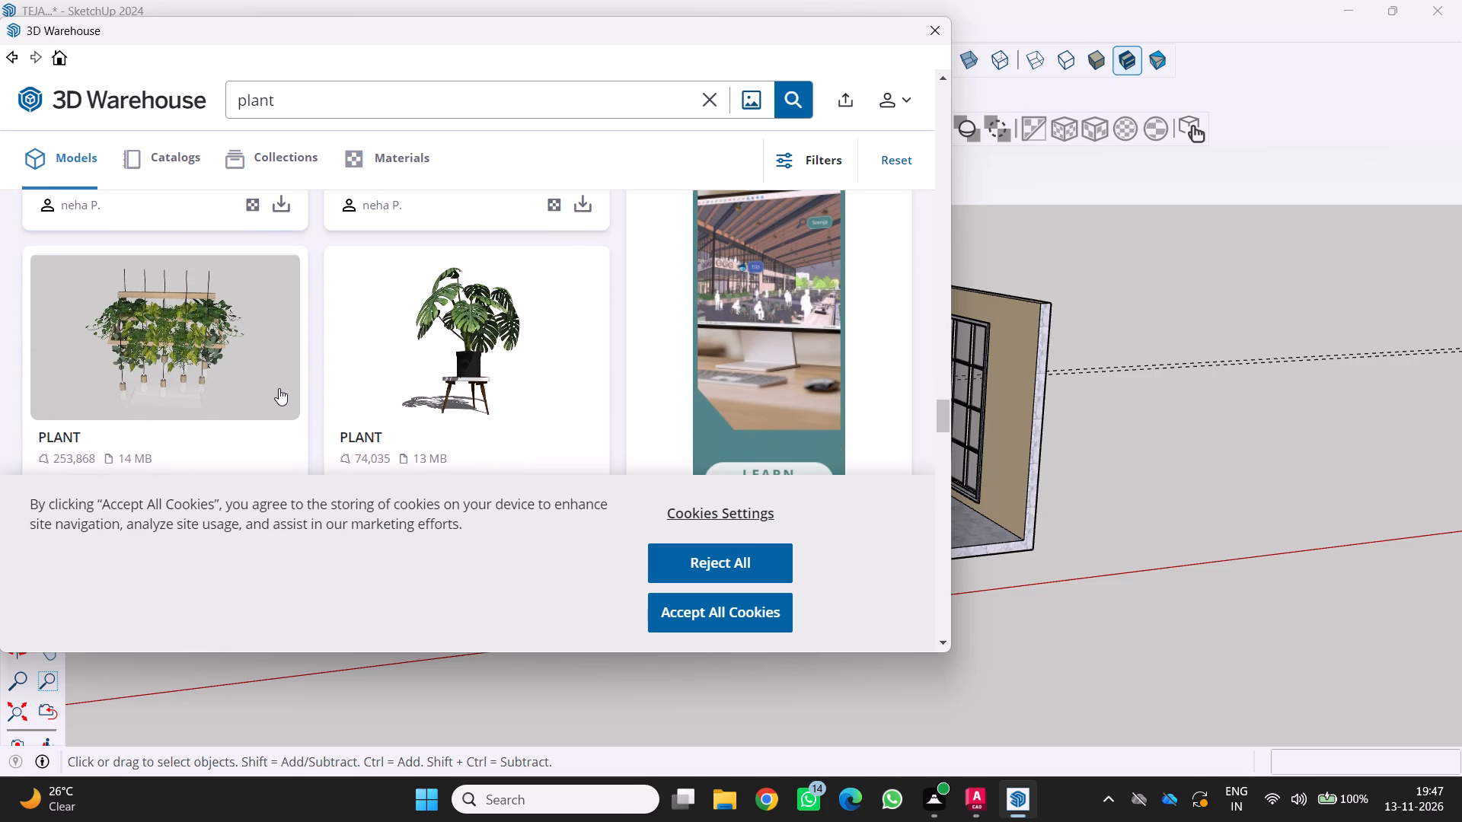
scroll(279, 388, up, 1)
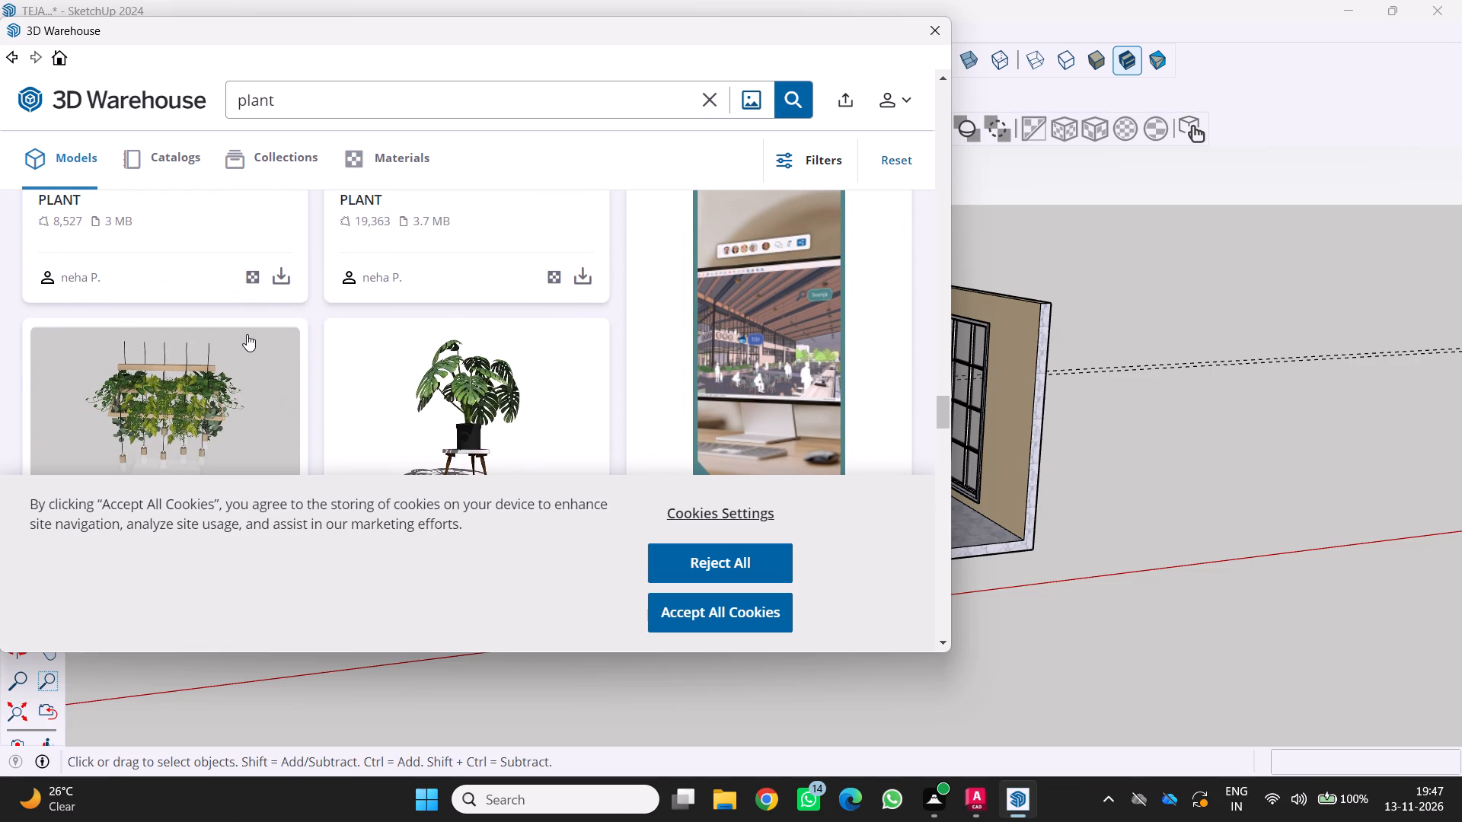
scroll(247, 334, down, 5)
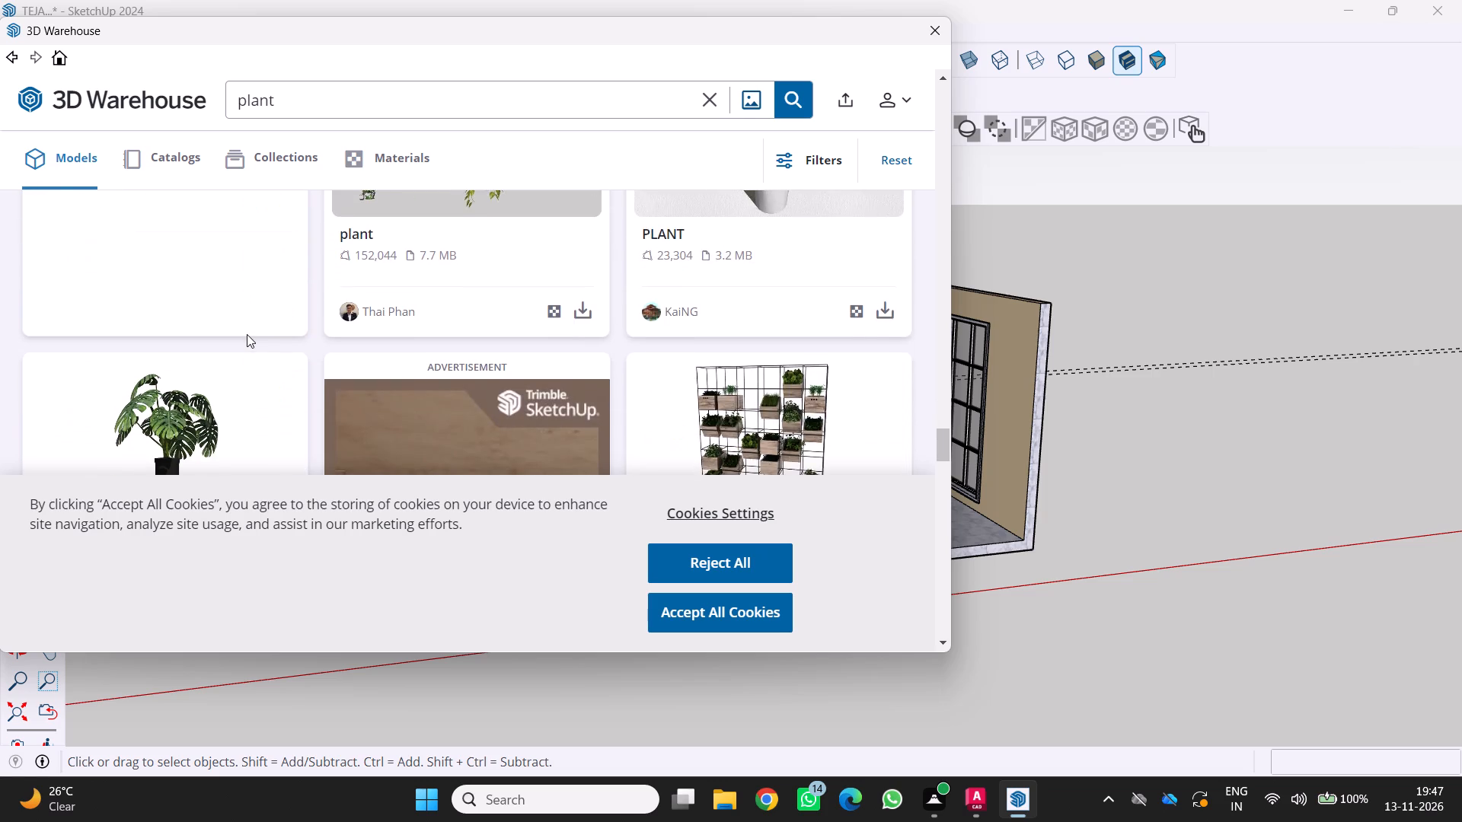
scroll(247, 334, down, 1)
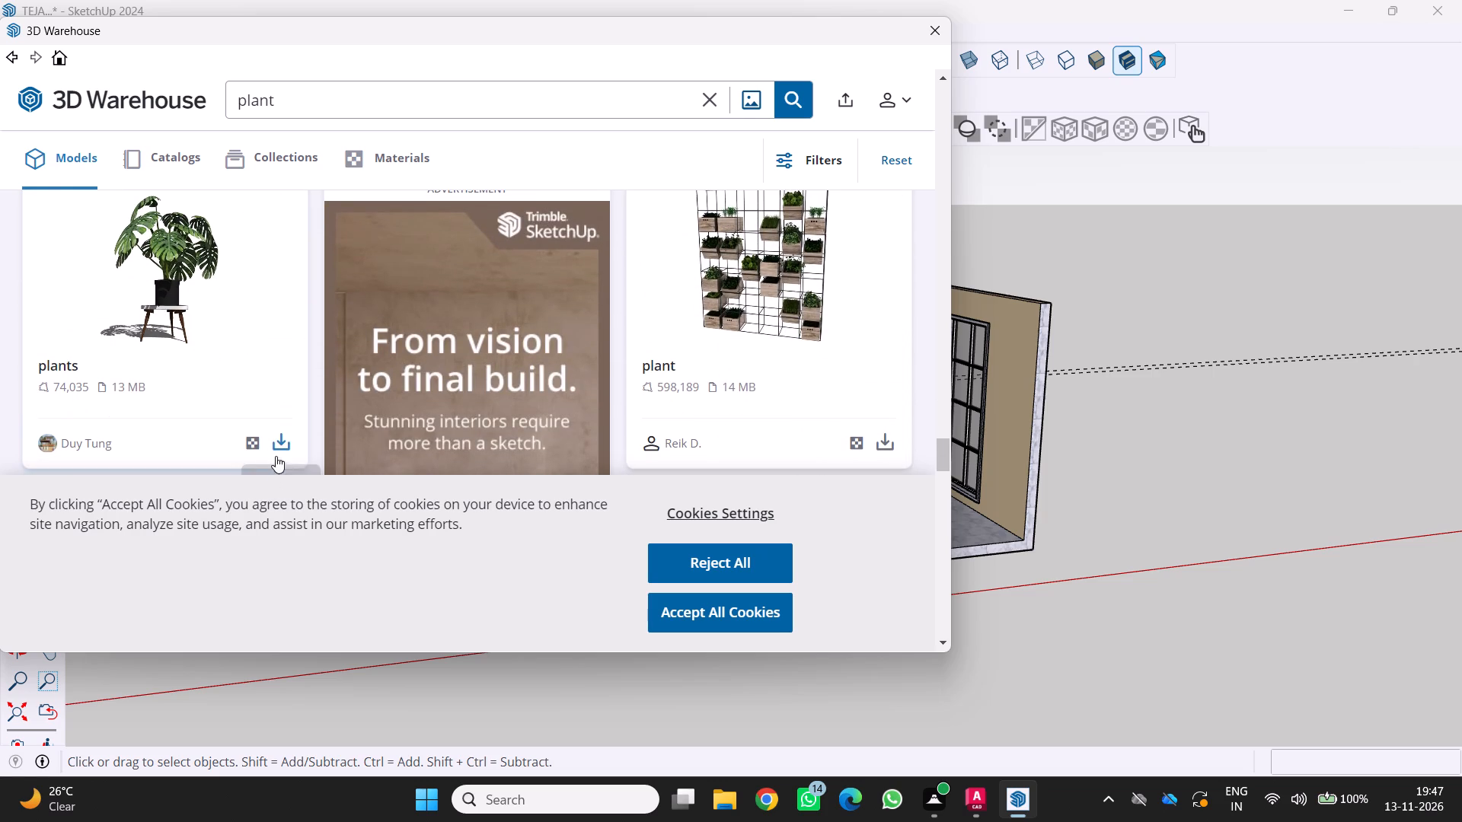
Load the "plants" model of a broad-leaved potted plant on a stool and place it on the floor near the refrigerator.
click(277, 441)
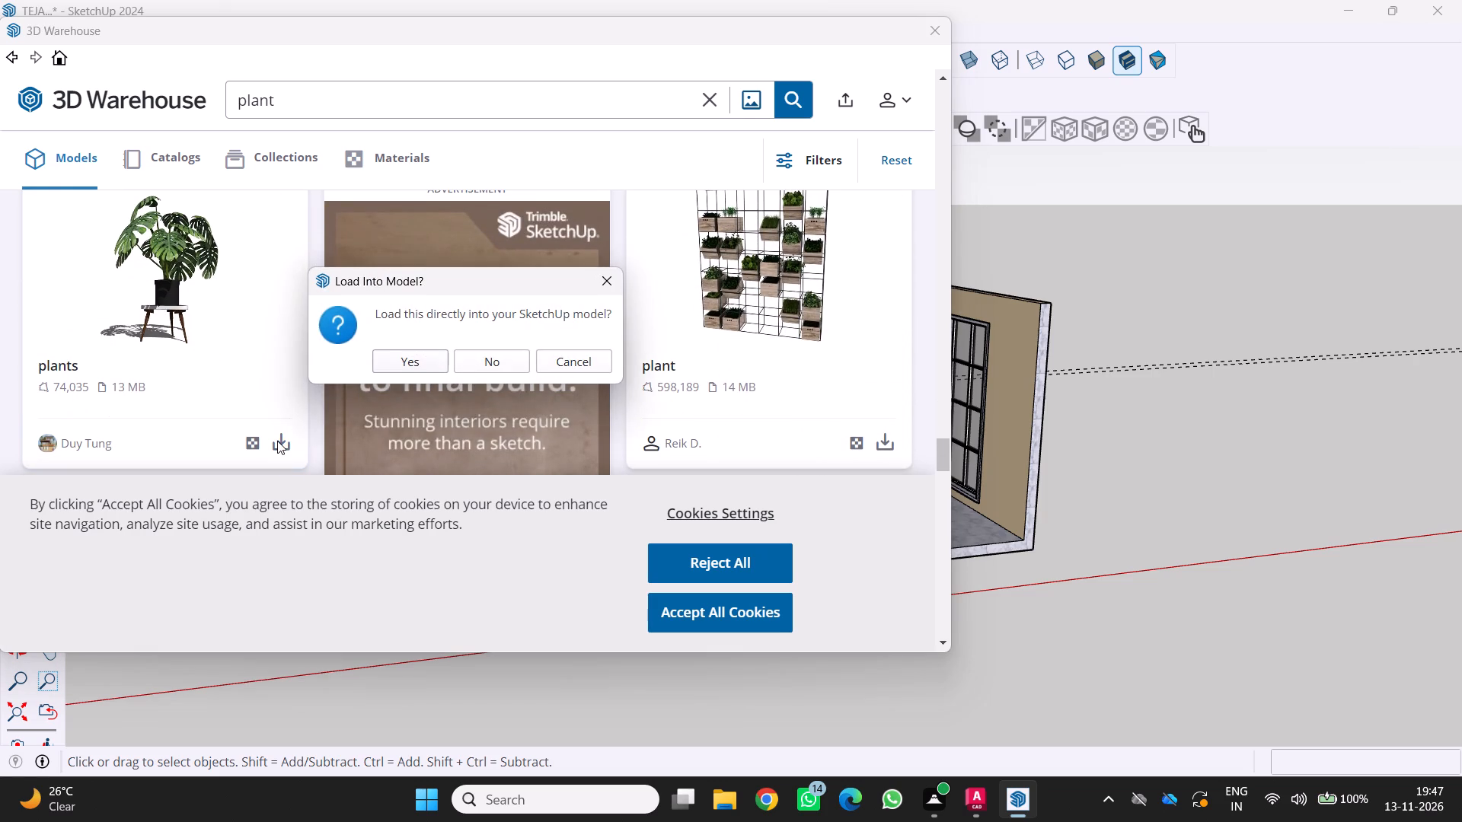
click(397, 365)
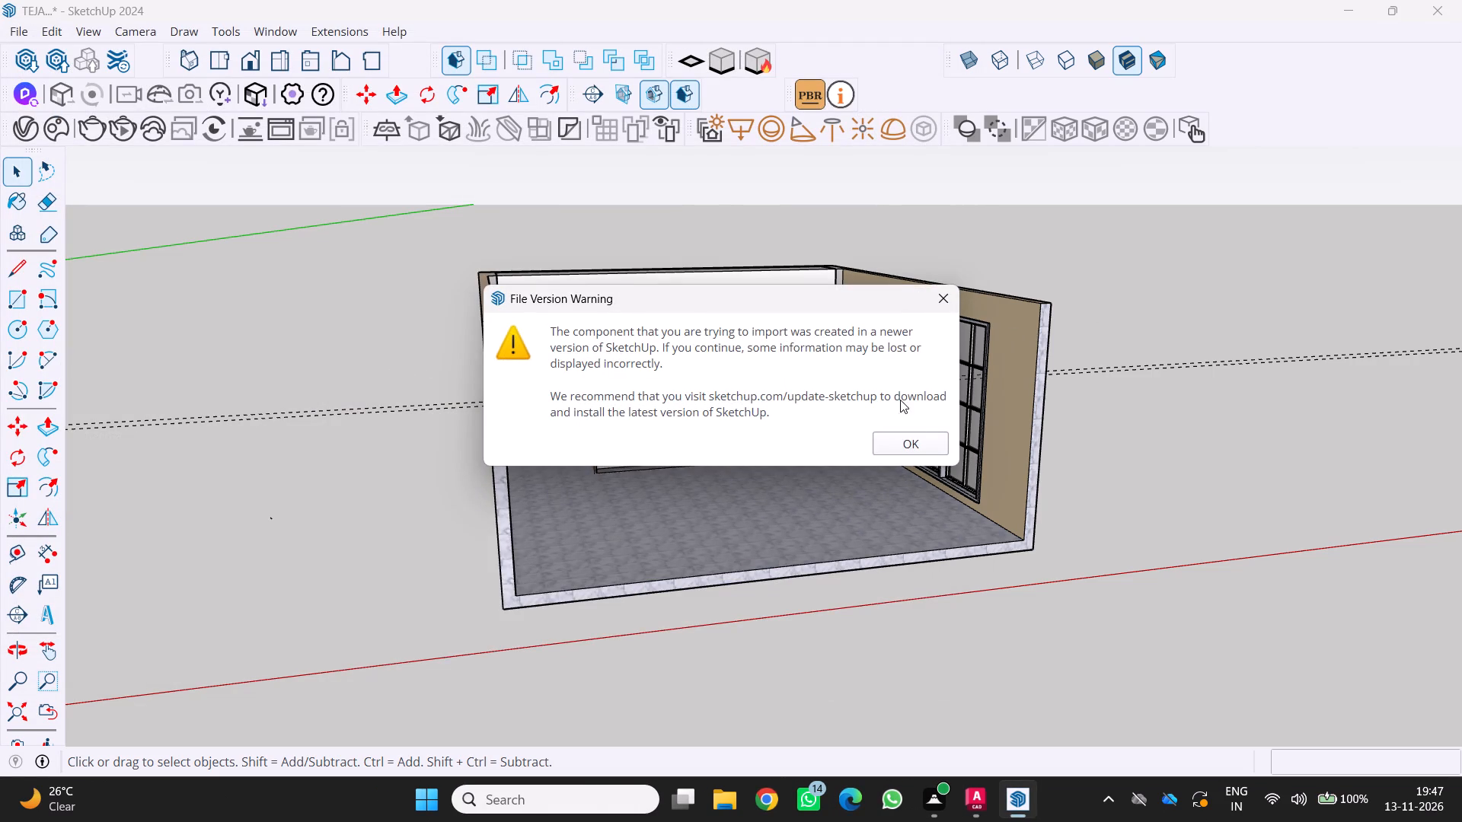
click(908, 452)
middle_drag(648, 470, 543, 537)
scroll(507, 467, up, 3)
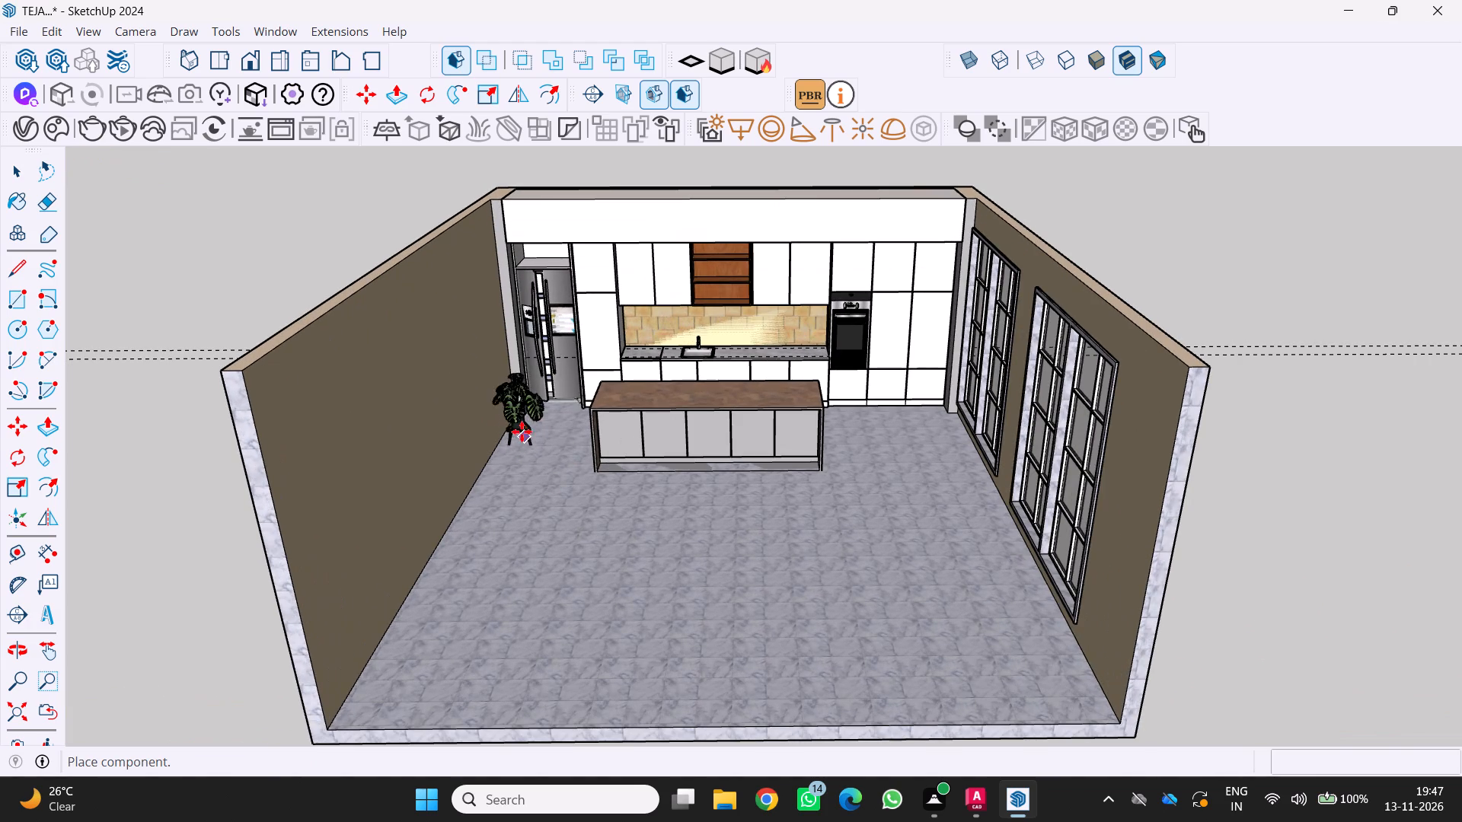
click(527, 454)
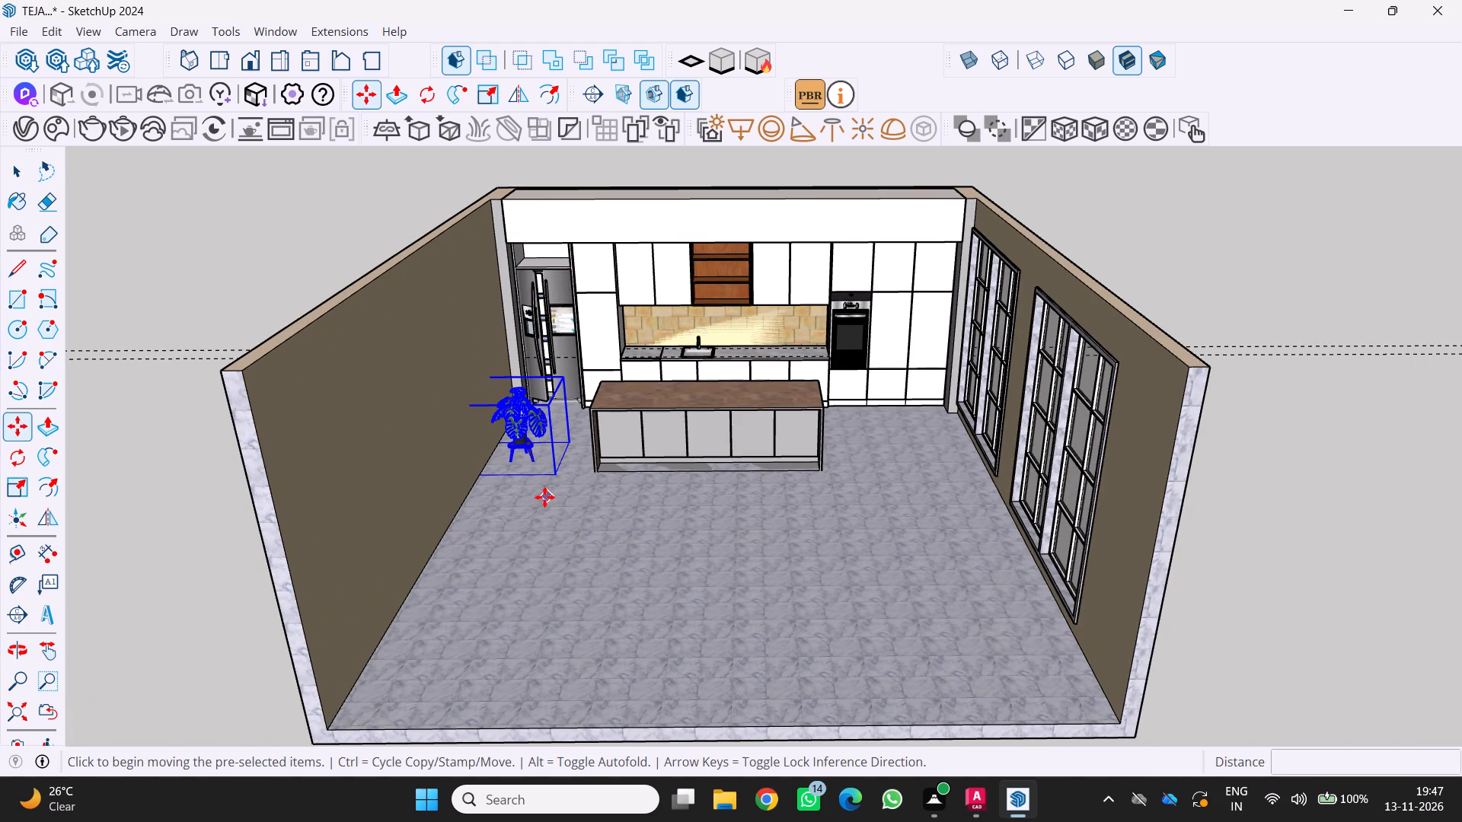
key(space)
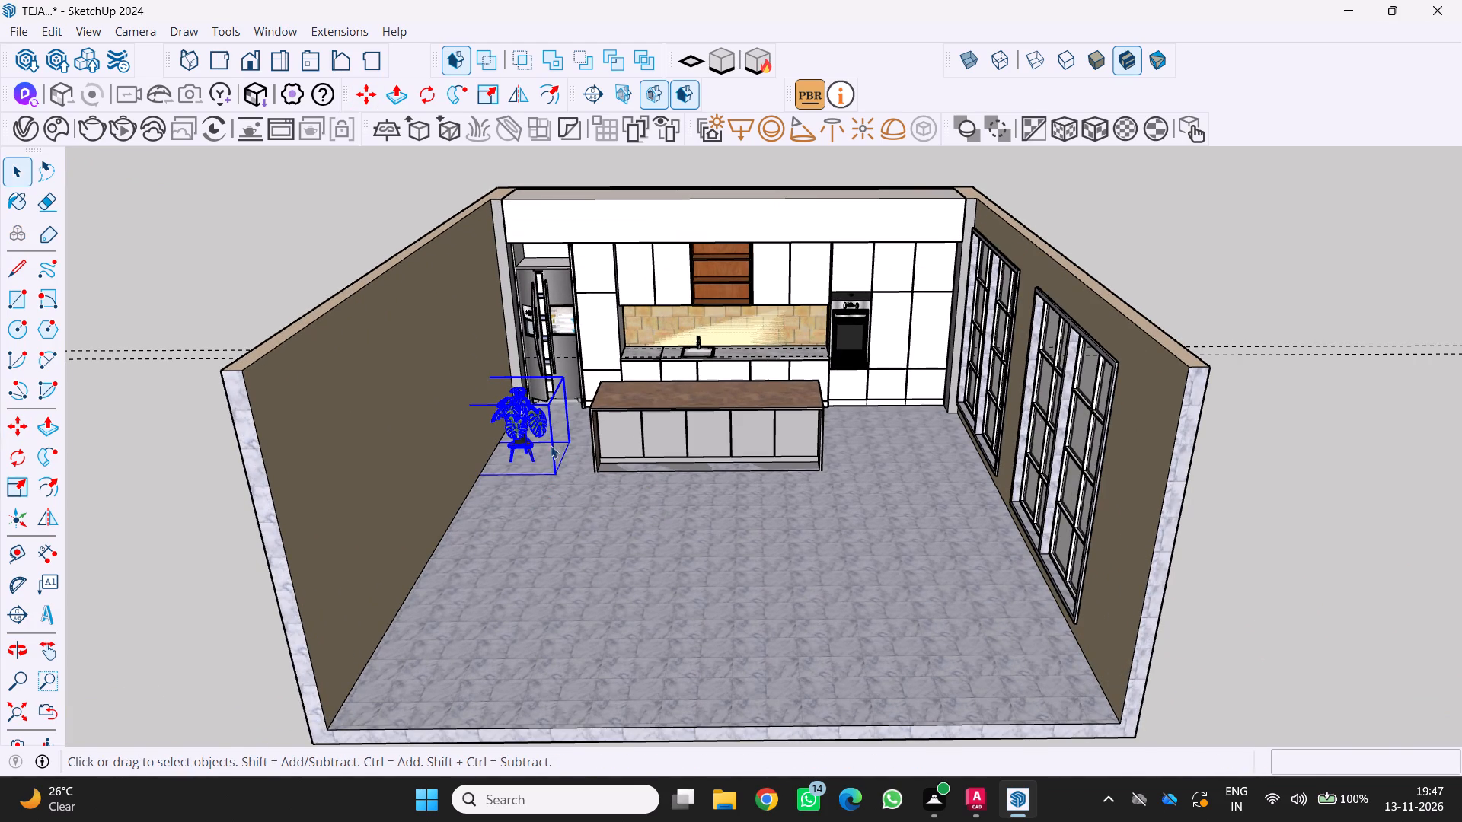
Copy the potted plant about 586 cm across the floor to a spot beside the window wall.
click(553, 460)
scroll(519, 445, up, 3)
scroll(529, 437, down, 5)
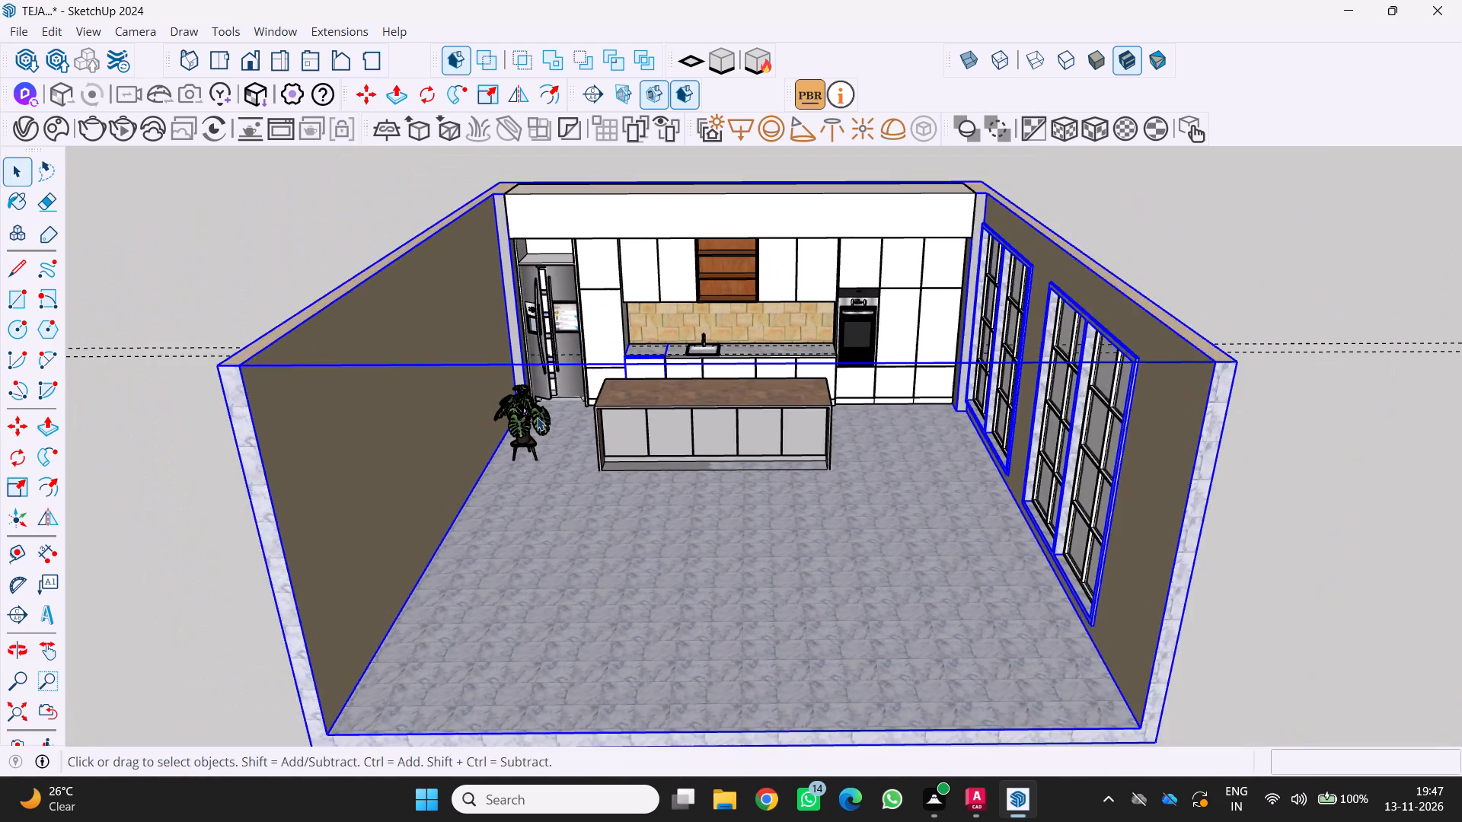
scroll(538, 414, down, 2)
key(space)
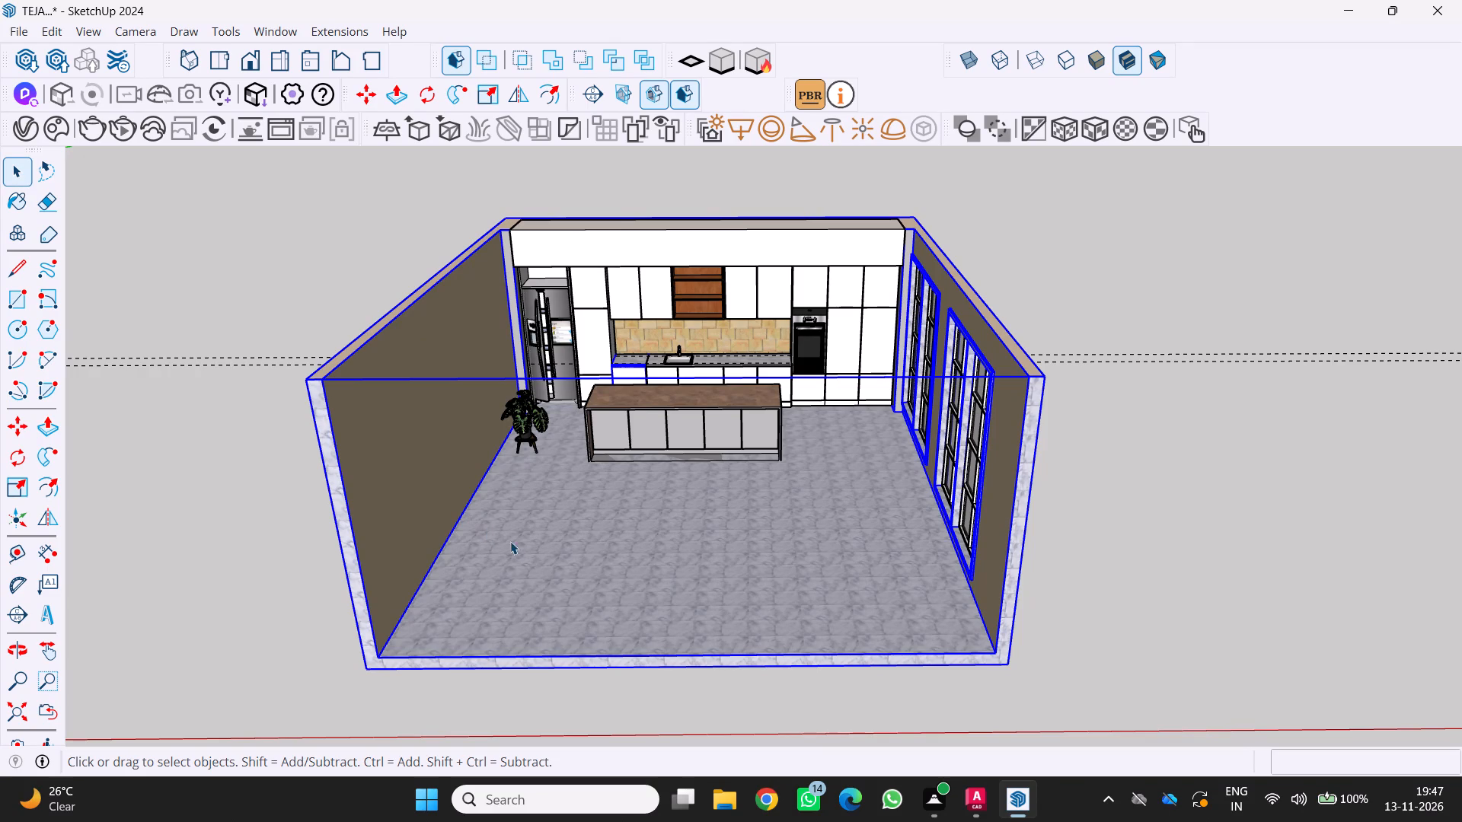
click(516, 546)
click(1135, 618)
scroll(704, 486, up, 2)
scroll(455, 422, up, 3)
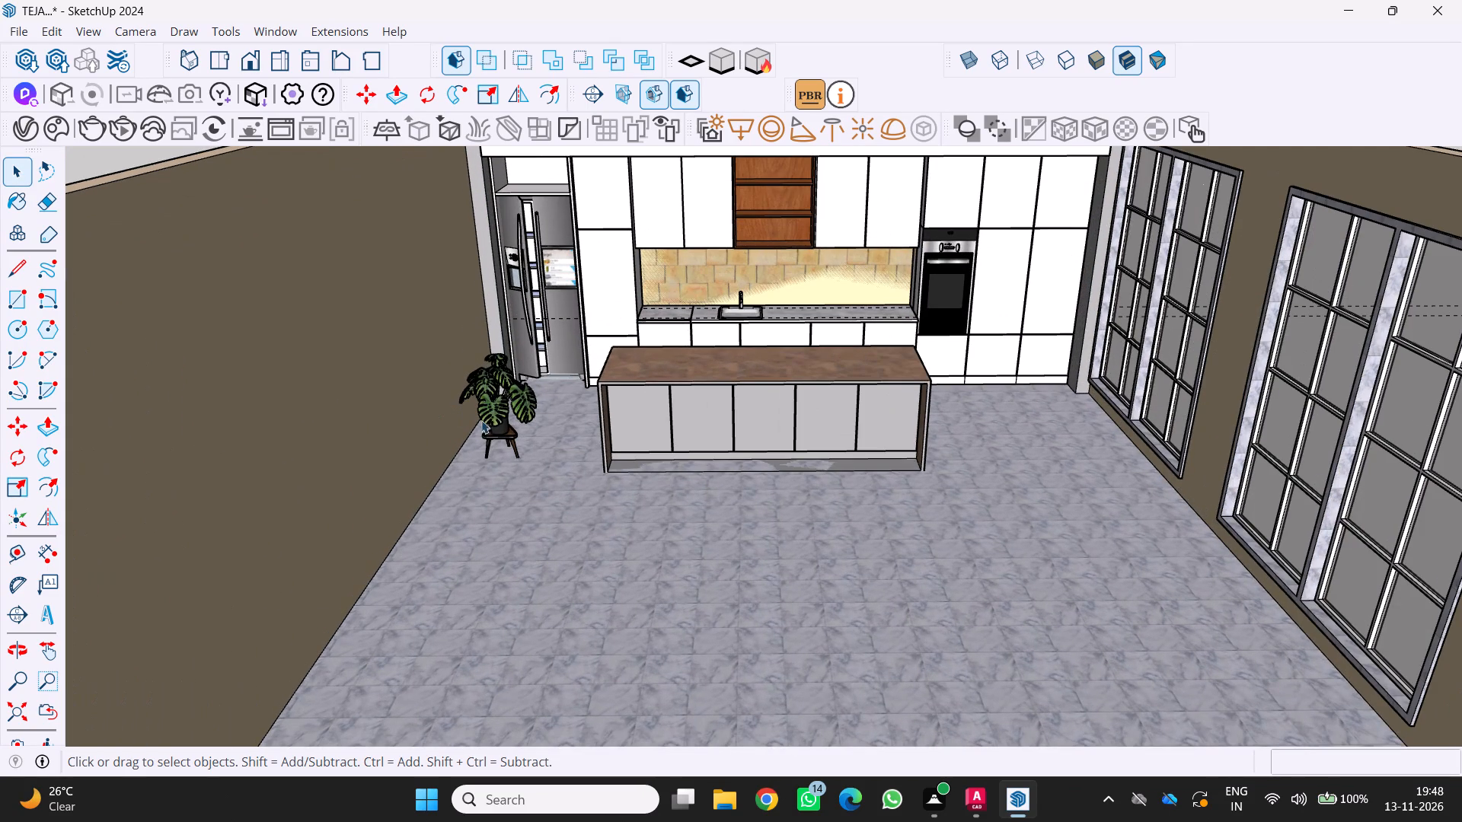
click(492, 417)
key(m)
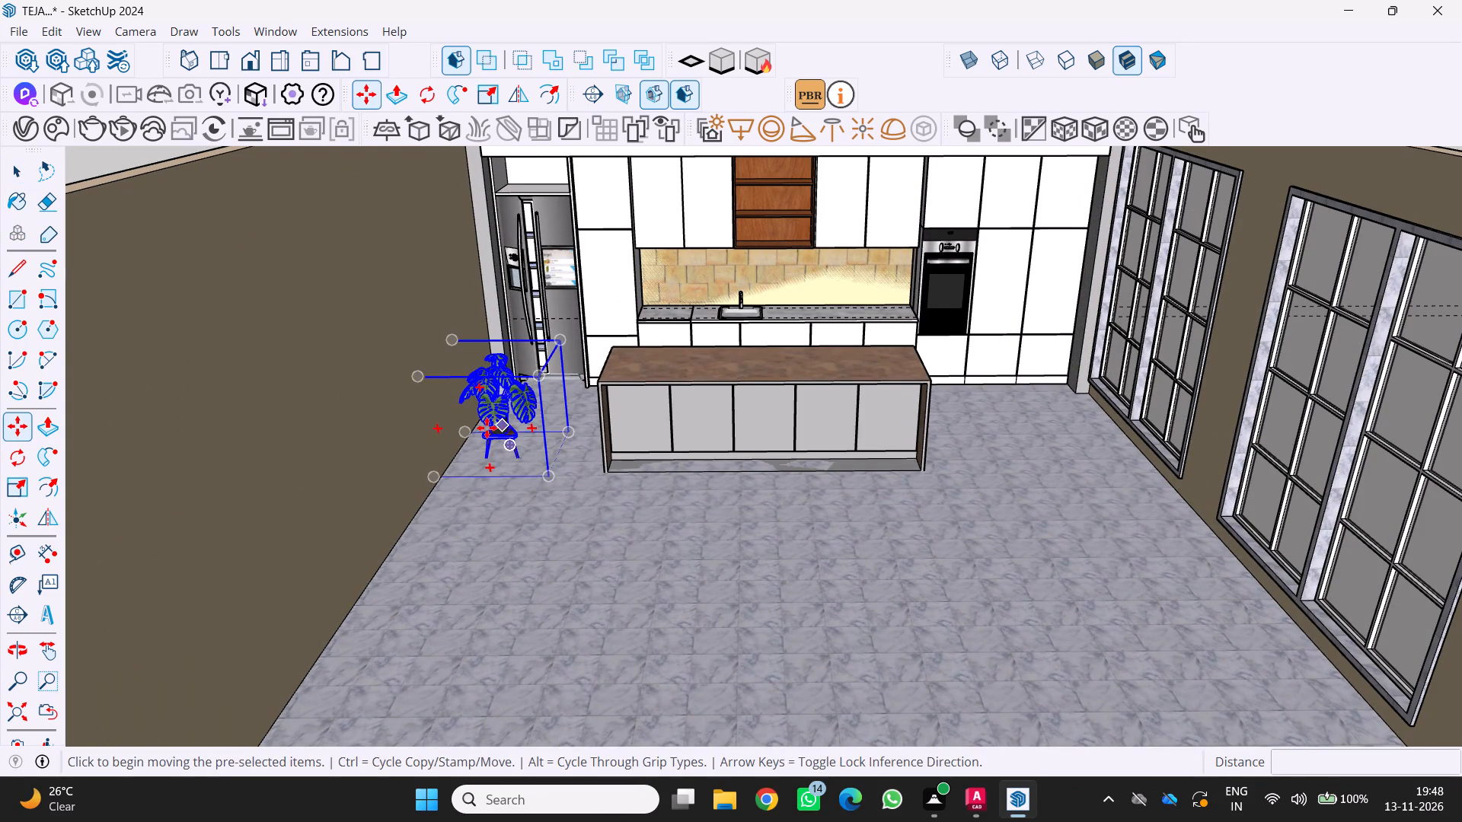
click(550, 479)
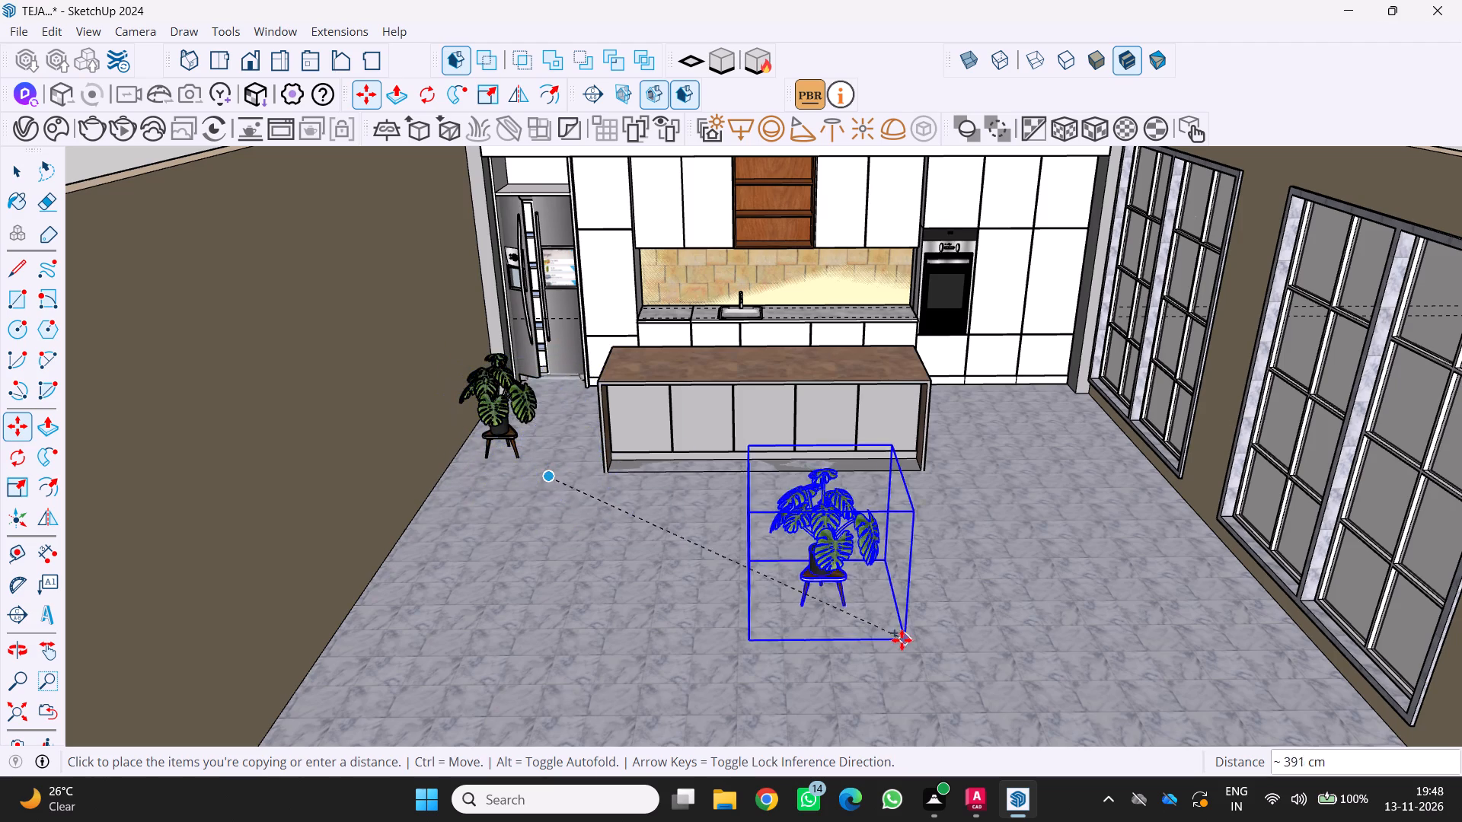
scroll(902, 640, down, 4)
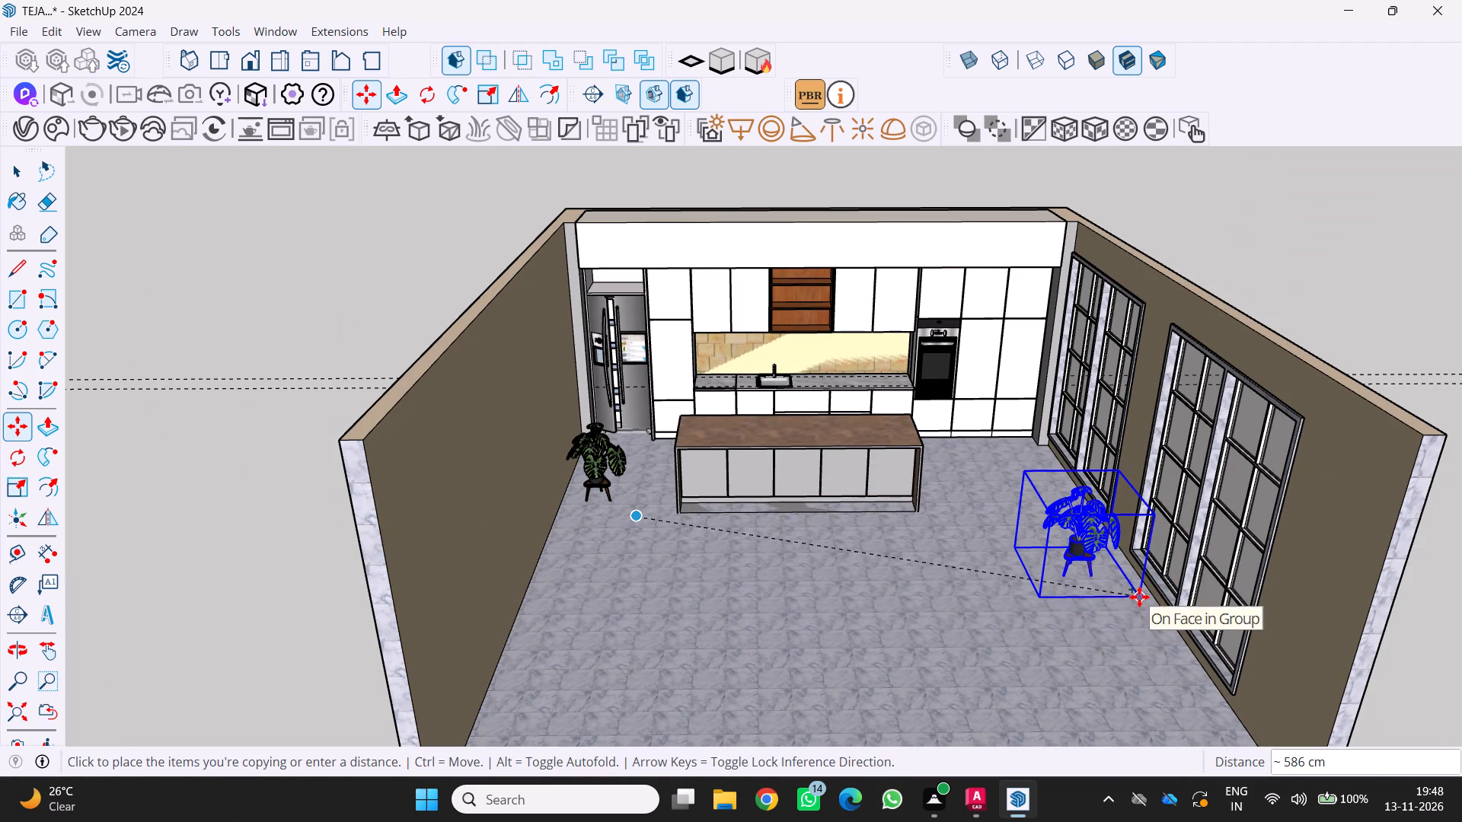
click(1139, 597)
key(space)
Examine the positions of both potted plants in the kitchen from different viewpoints.
click(938, 610)
middle_drag(956, 607, 987, 569)
scroll(977, 584, up, 1)
middle_drag(987, 569, 1007, 508)
middle_click(1007, 508)
middle_click(1007, 508)
middle_click(1007, 508)
middle_drag(1001, 511, 994, 513)
scroll(999, 511, down, 4)
middle_drag(963, 528, 886, 588)
scroll(886, 581, down, 3)
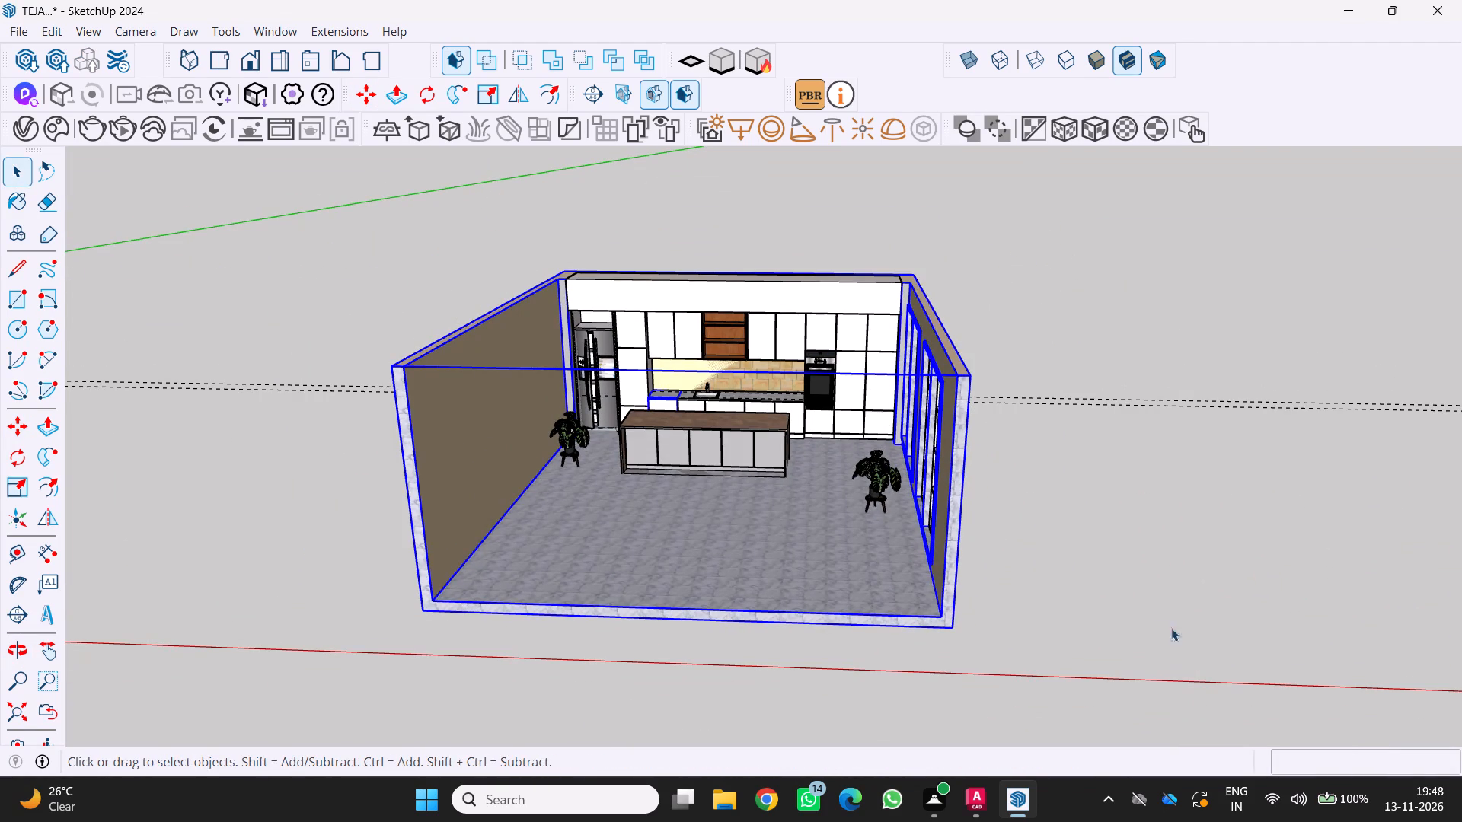
Clear the room shell selection and examine the kitchen layout with its island and two potted plants from different viewpoints.
key(space)
key(space)
click(1096, 619)
scroll(1052, 646, up, 1)
middle_drag(1052, 646, 1095, 646)
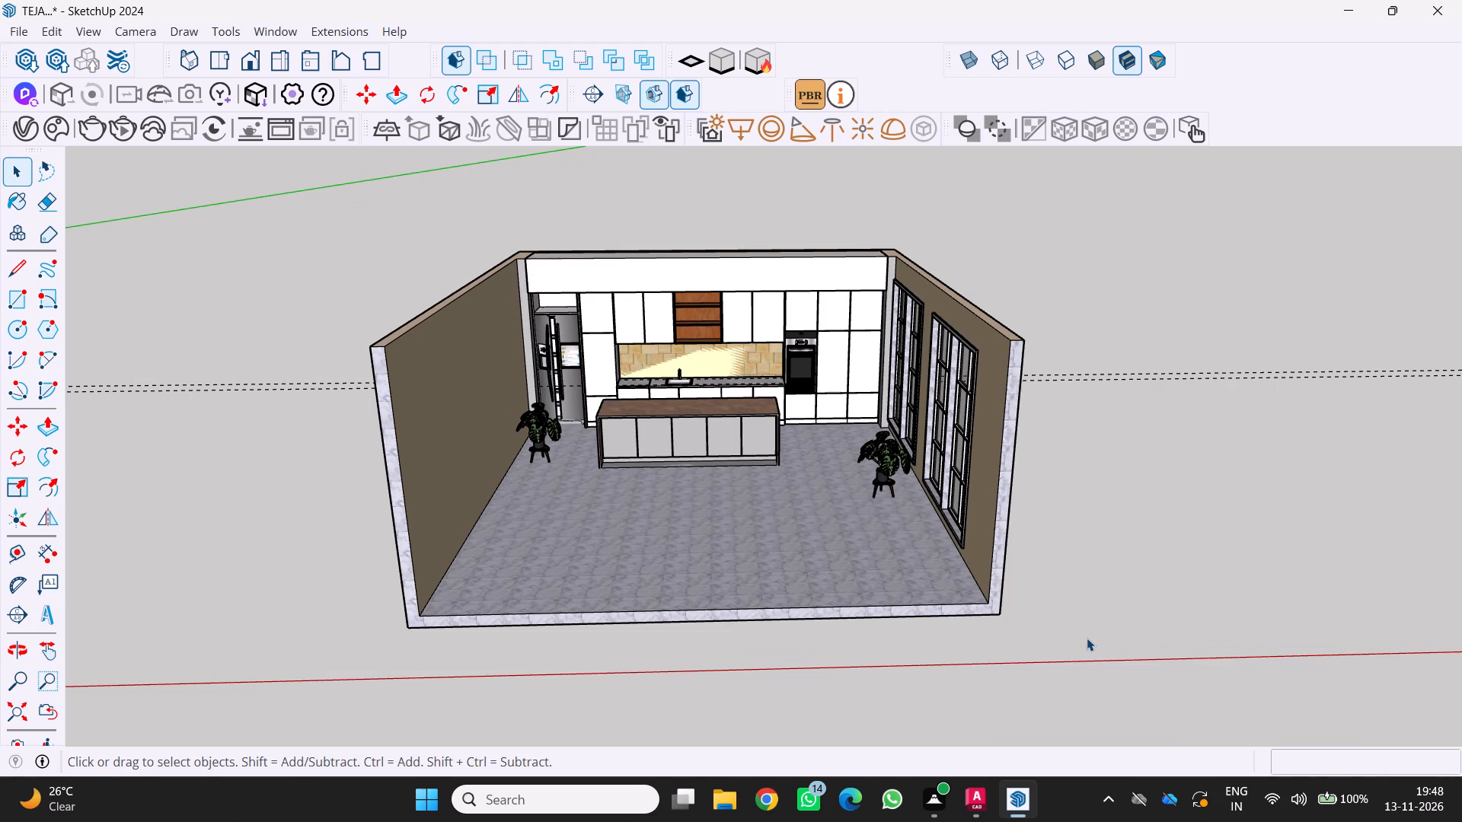
scroll(538, 421, down, 1)
middle_drag(528, 432, 575, 470)
middle_click(575, 470)
scroll(553, 448, down, 4)
middle_drag(557, 471, 522, 478)
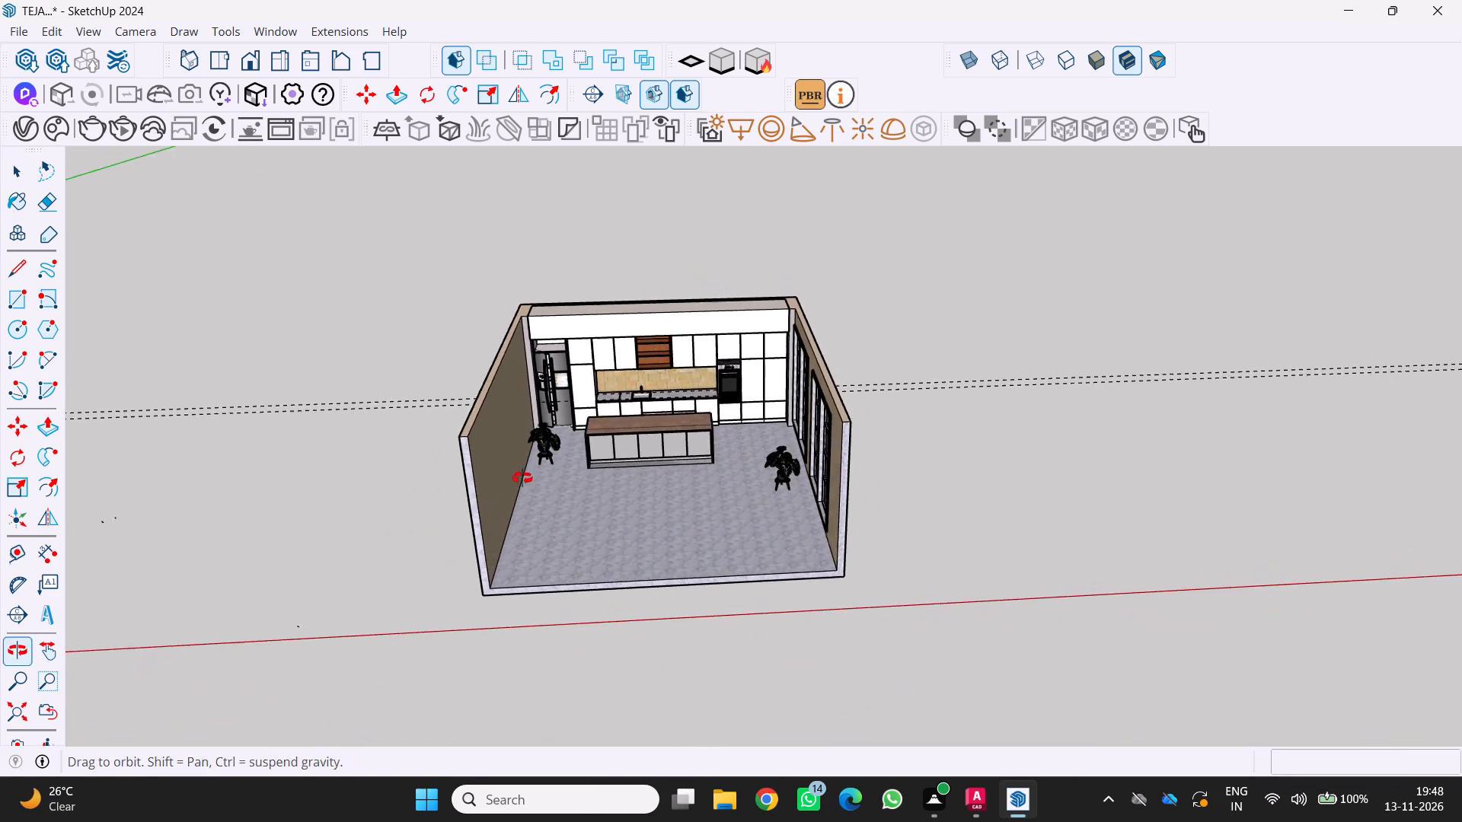
middle_drag(522, 478, 522, 477)
middle_click(522, 476)
middle_click(520, 472)
scroll(550, 472, up, 4)
middle_drag(587, 475, 646, 432)
scroll(633, 455, up, 1)
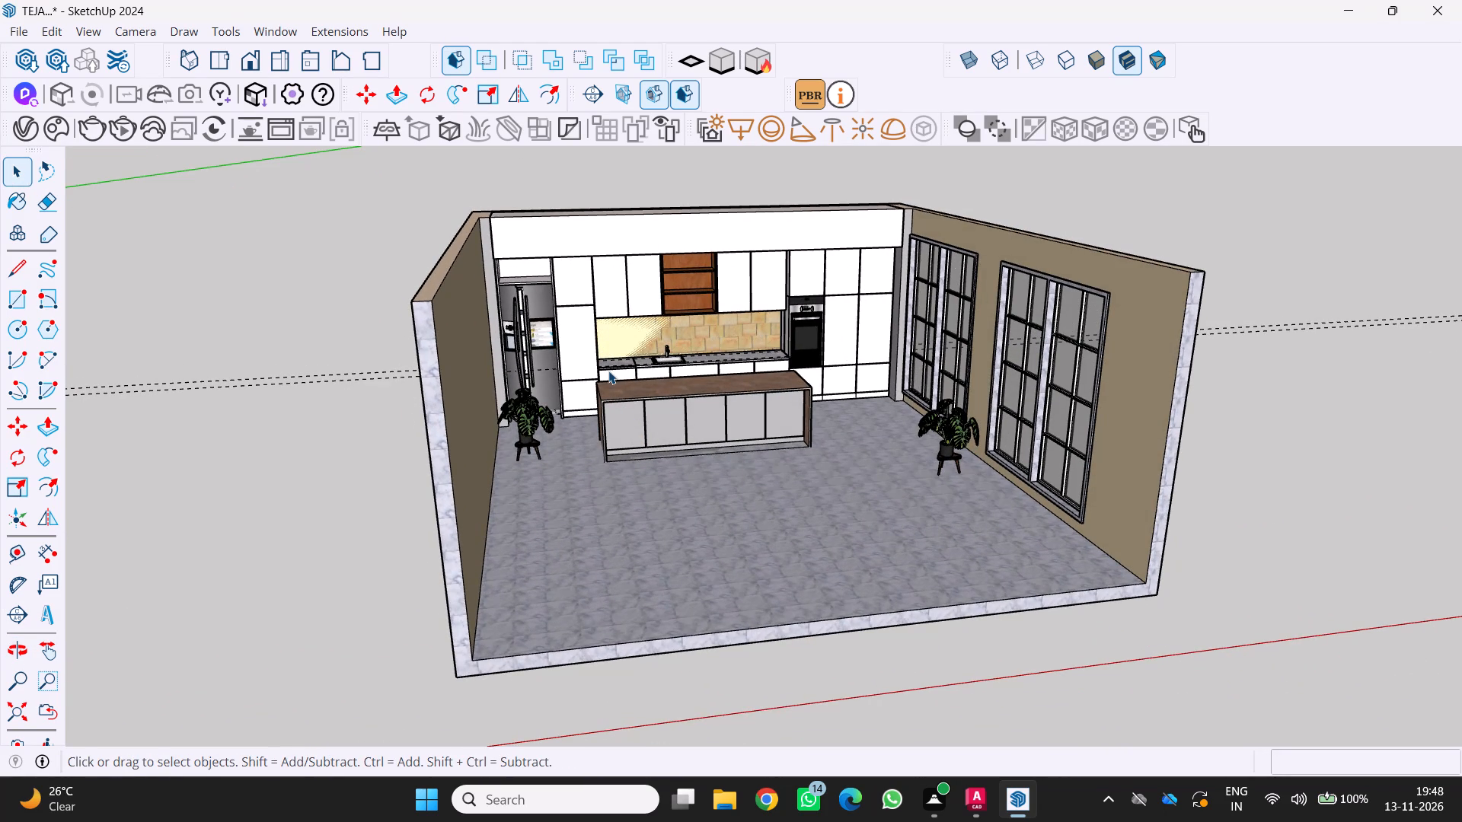
scroll(603, 376, down, 2)
middle_drag(520, 412, 423, 436)
middle_click(423, 436)
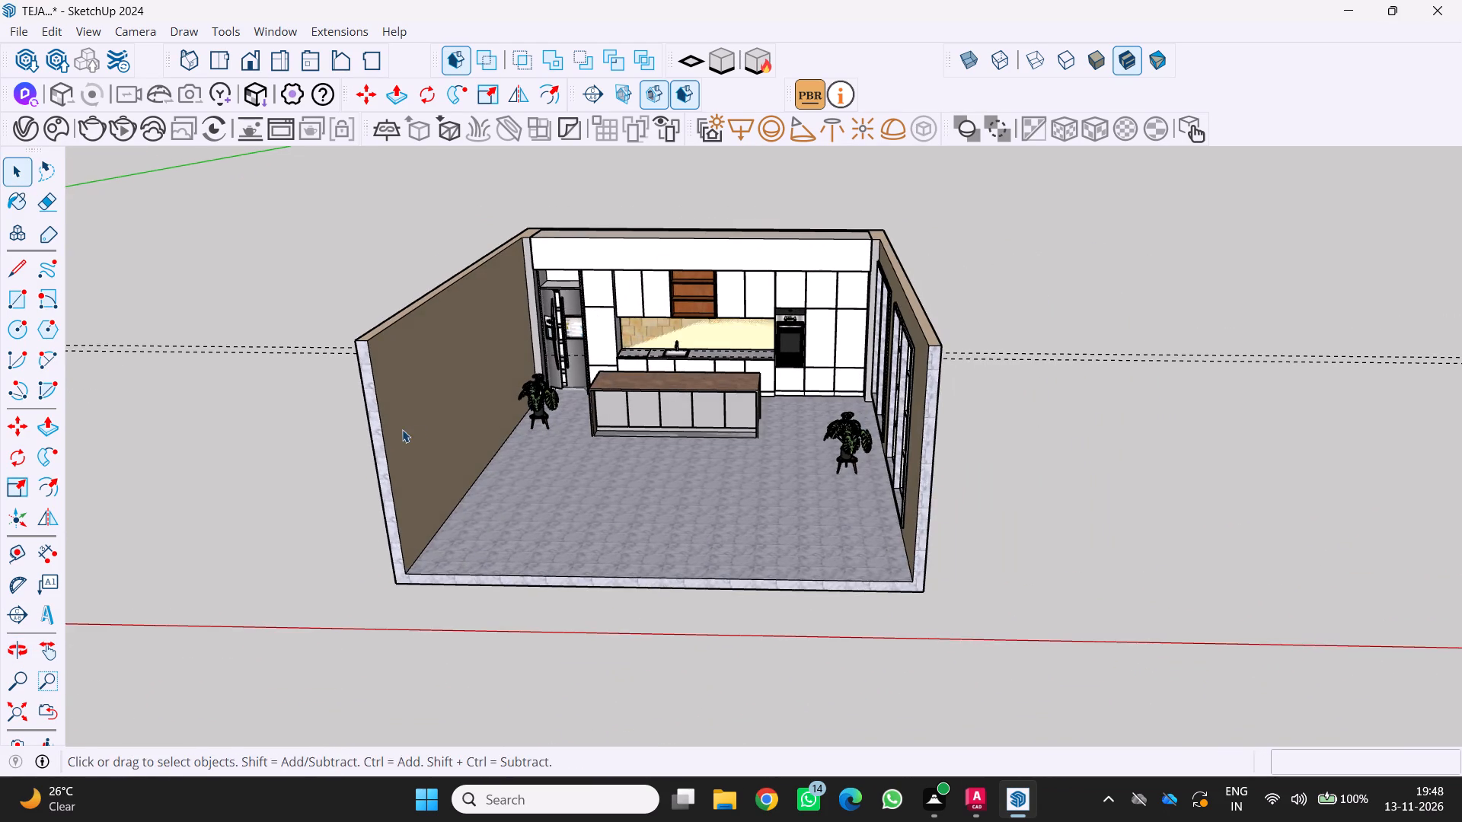
middle_drag(379, 435, 311, 467)
middle_click(311, 467)
scroll(458, 427, up, 4)
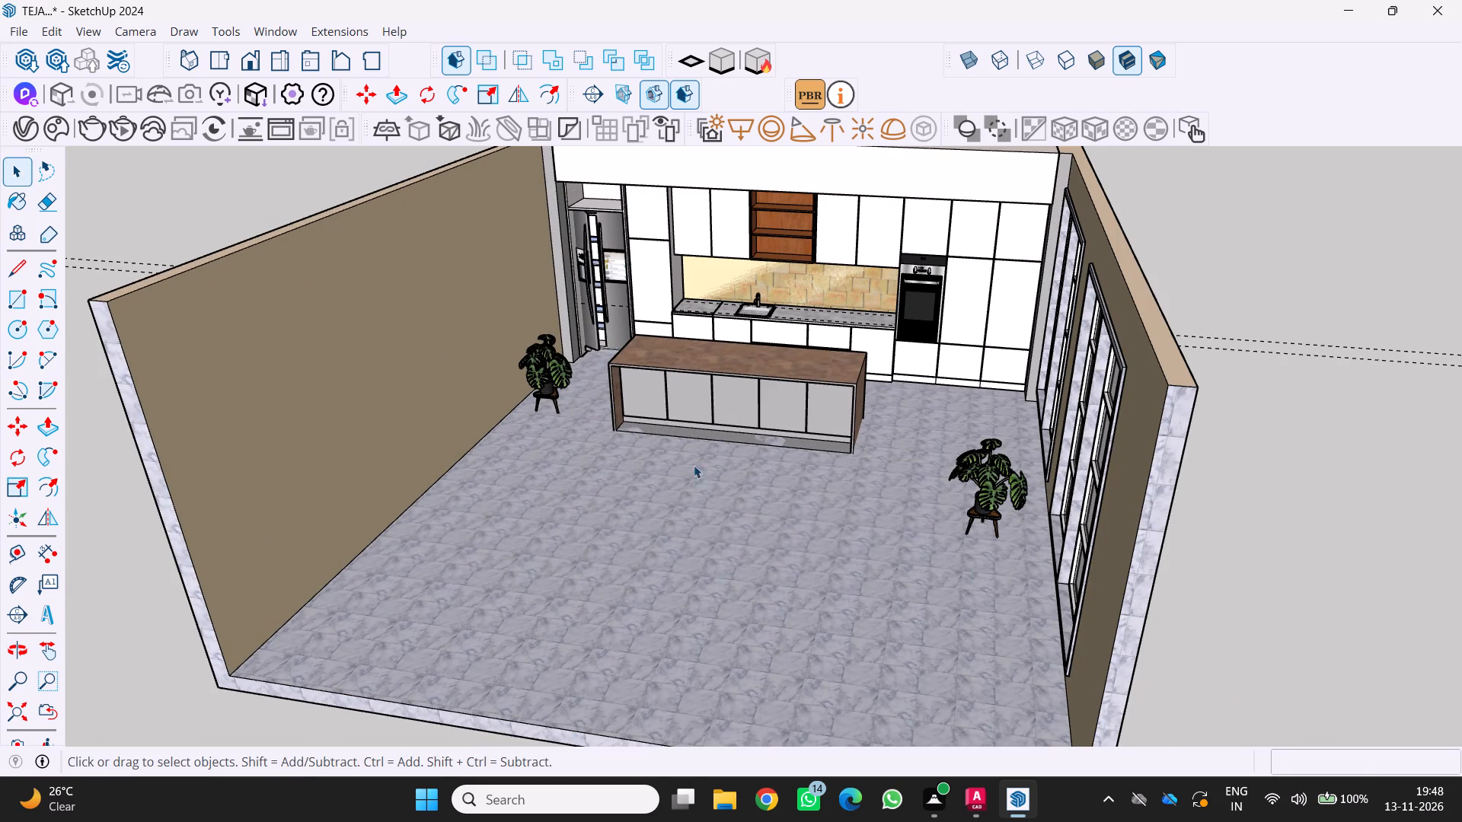
middle_drag(684, 471, 790, 524)
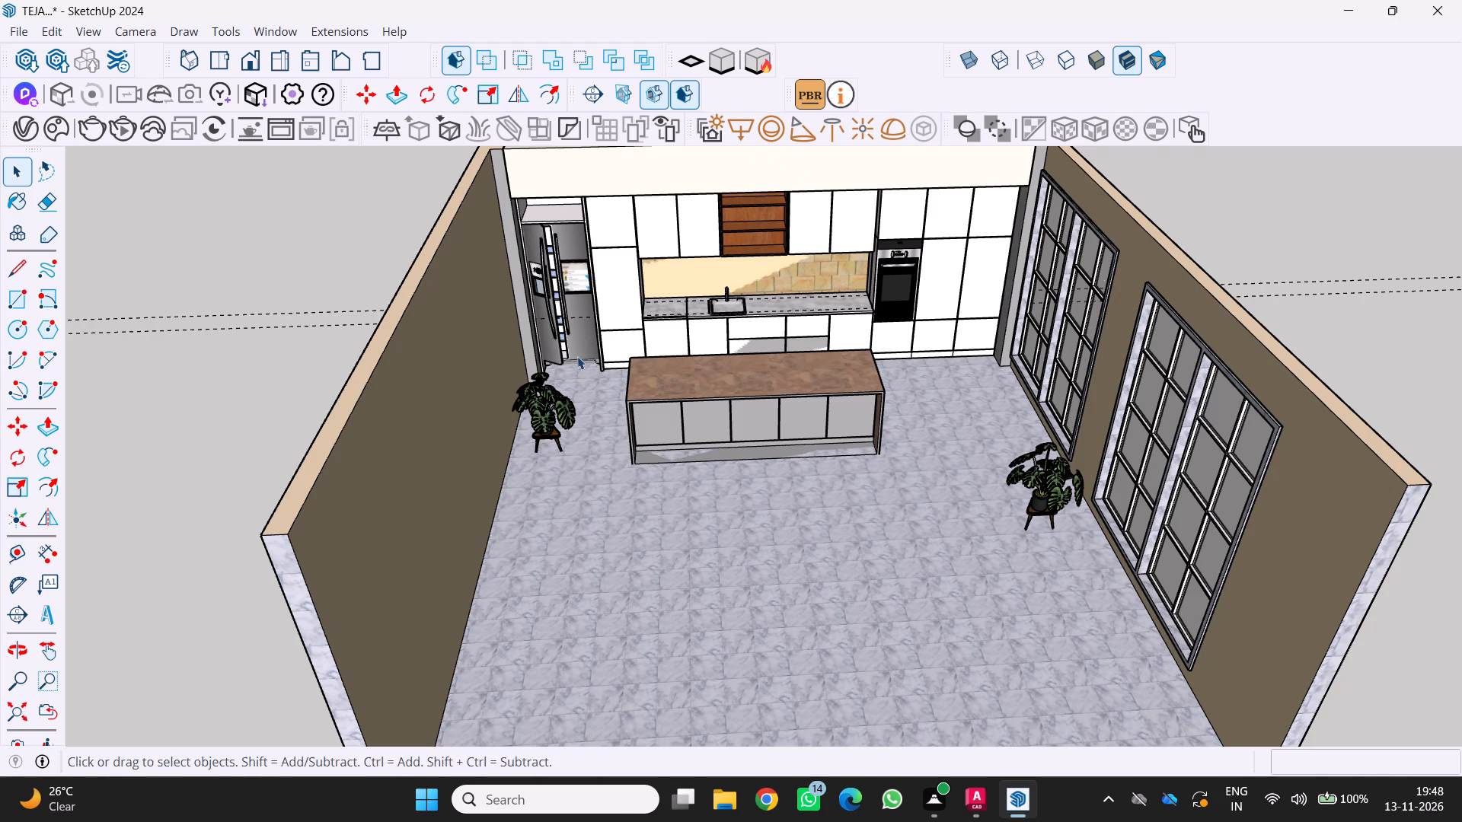
Search the 3D Warehouse for "chair".
click(274, 30)
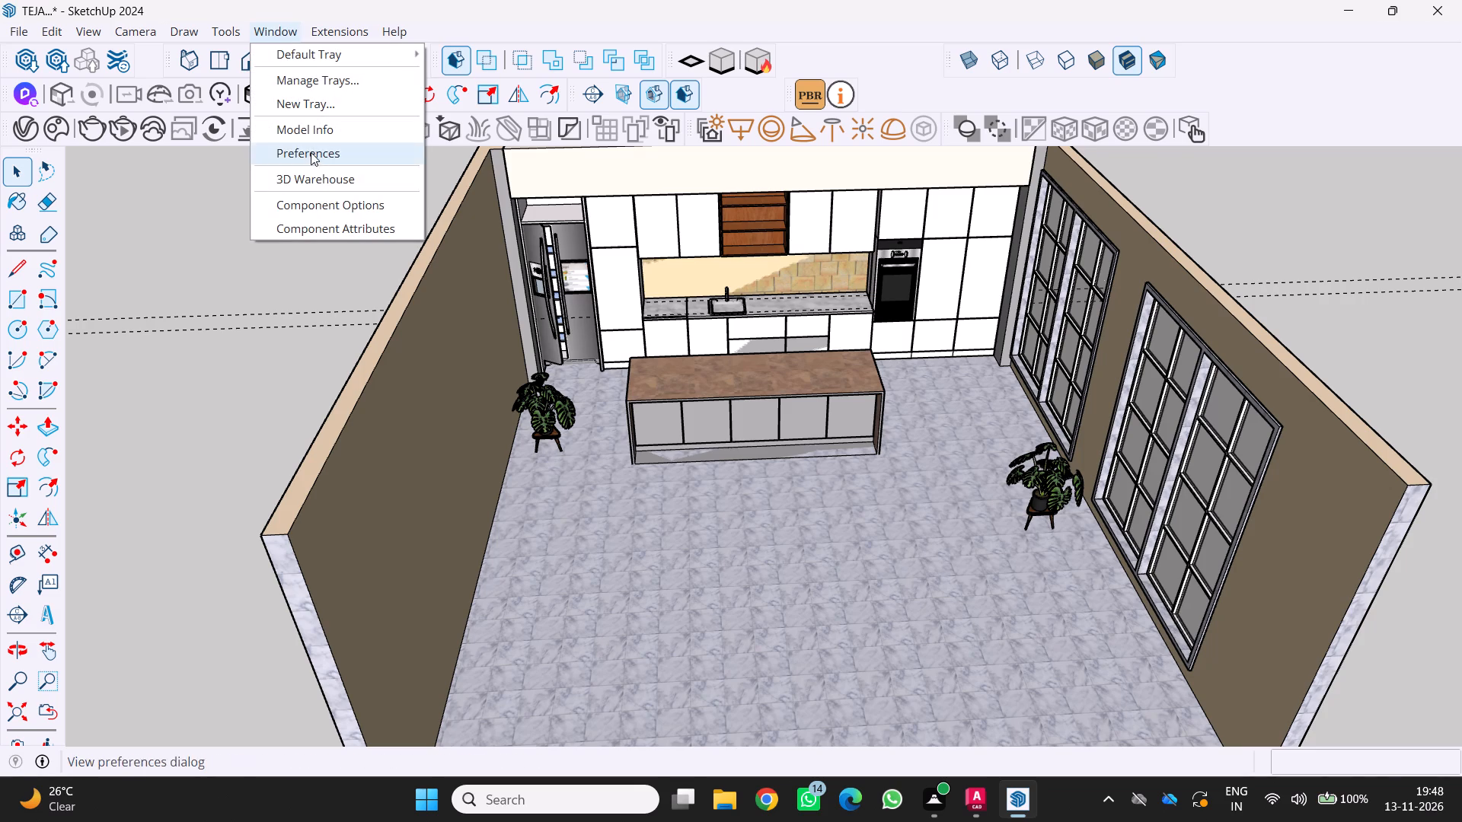
click(318, 181)
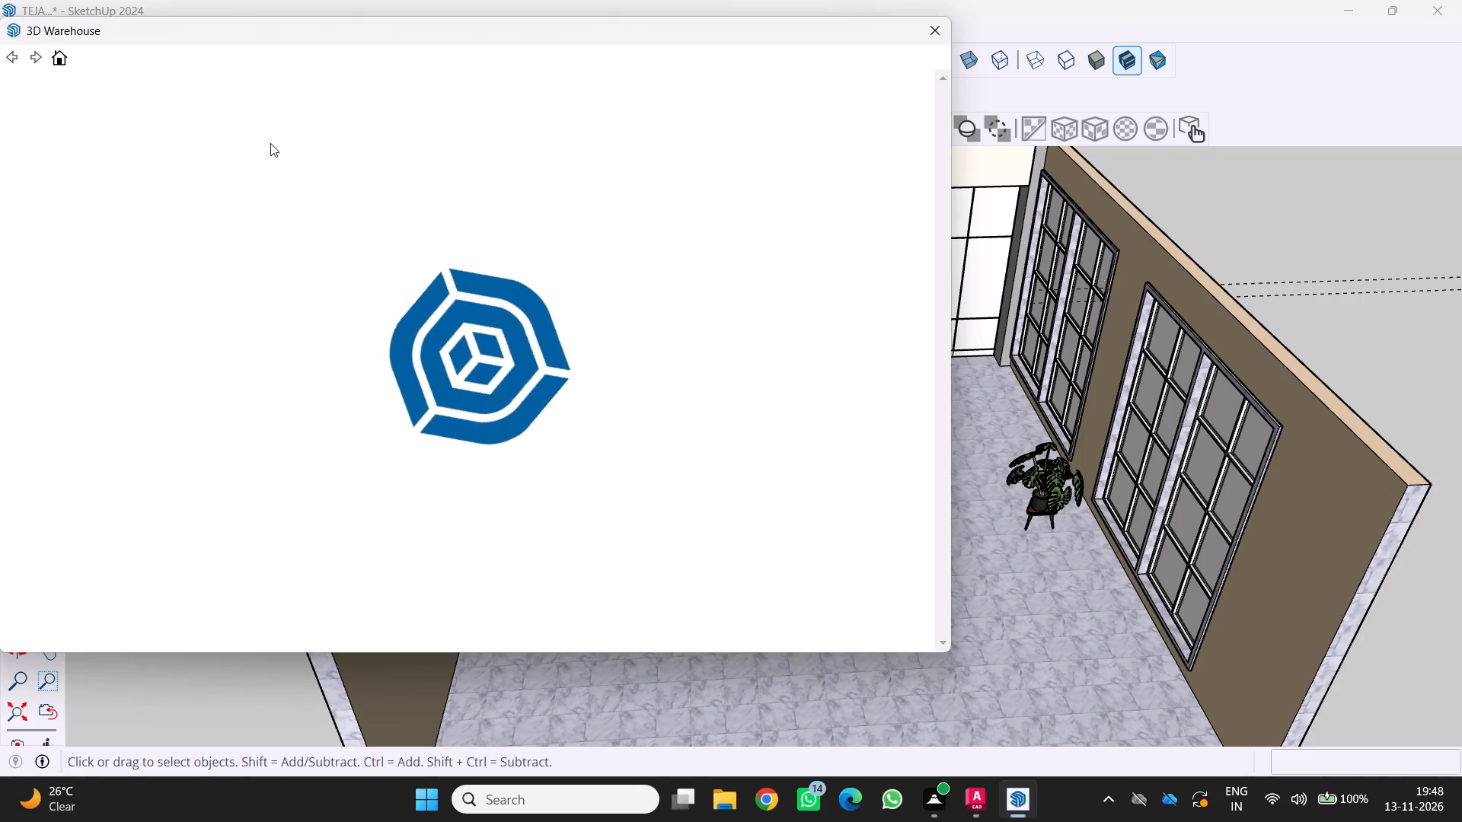
click(329, 111)
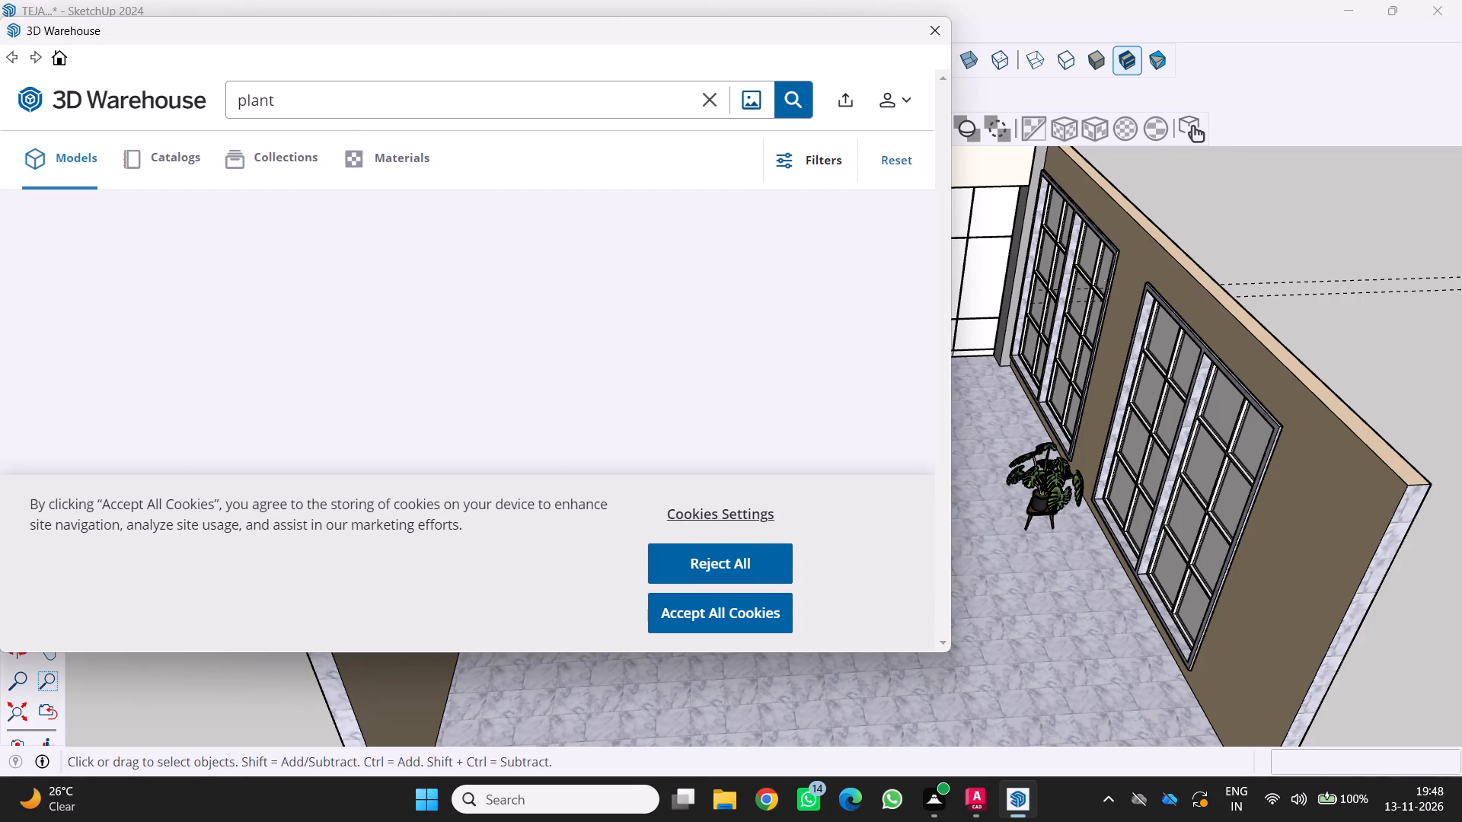
key(BackSpace)
key(BackSpace)
key(BackSpace)
key(BackSpace)
key(BackSpace)
text(chair)
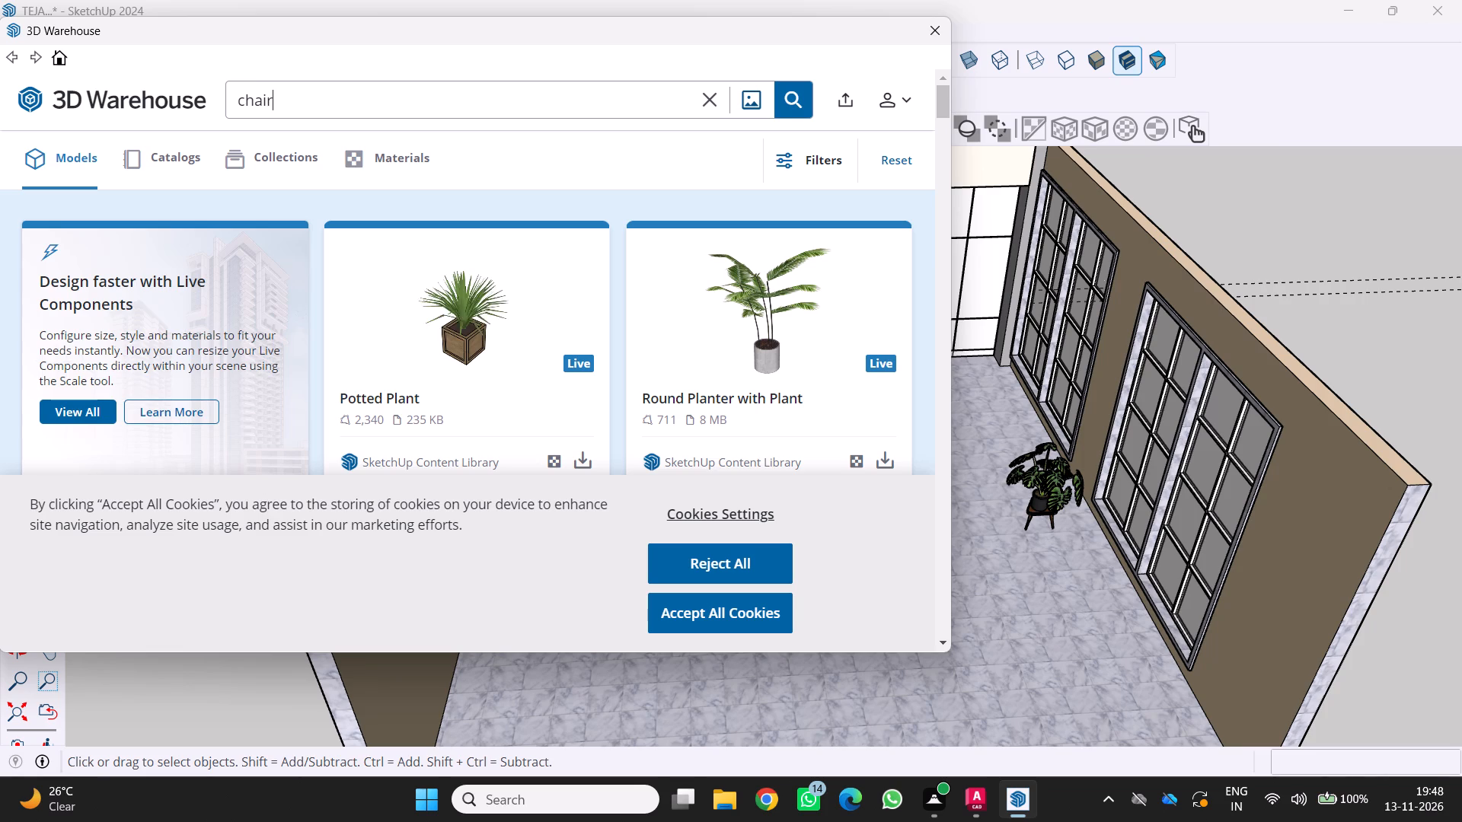
click(793, 107)
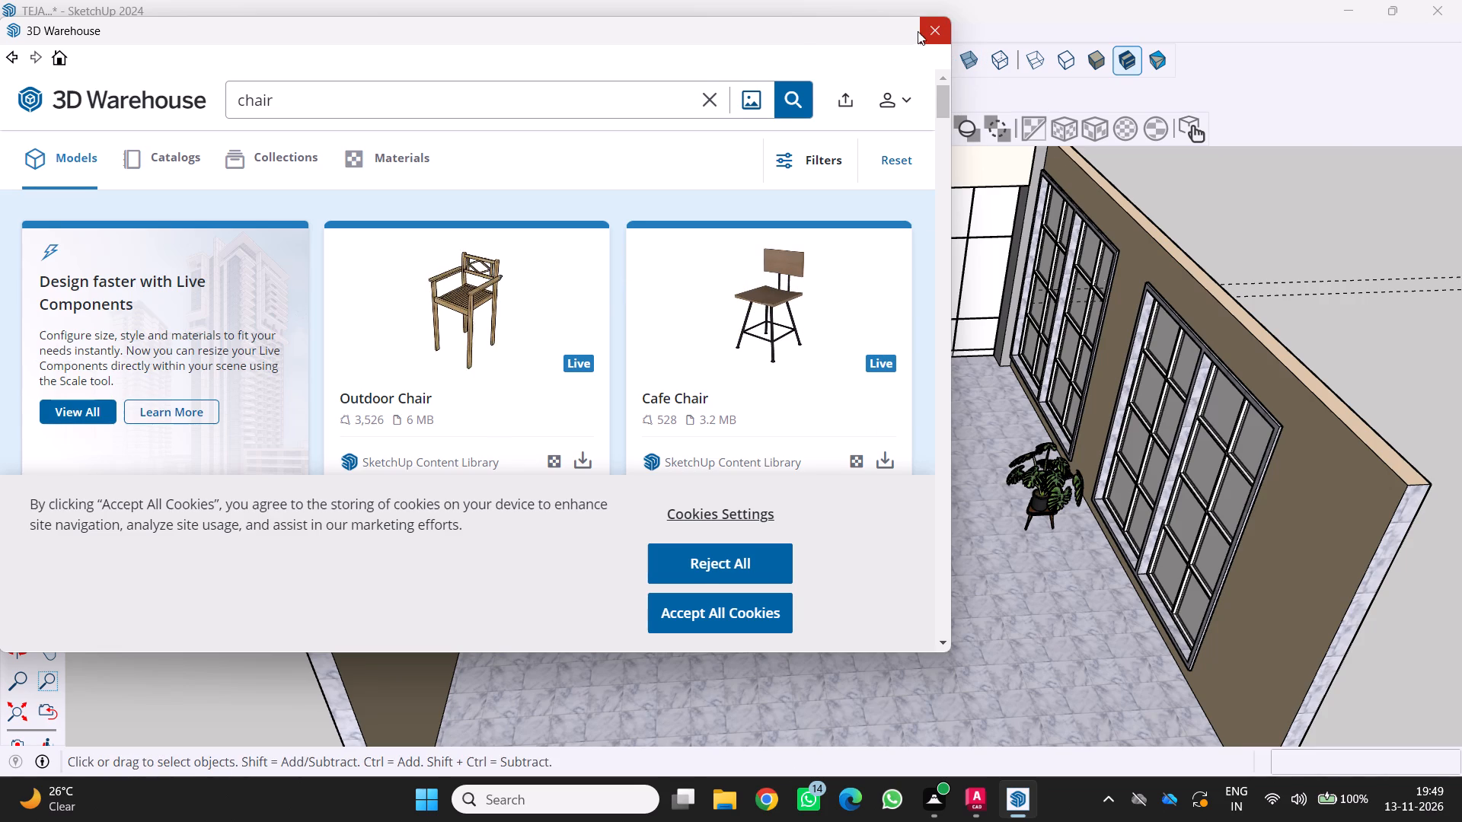
drag(916, 30, 908, 32)
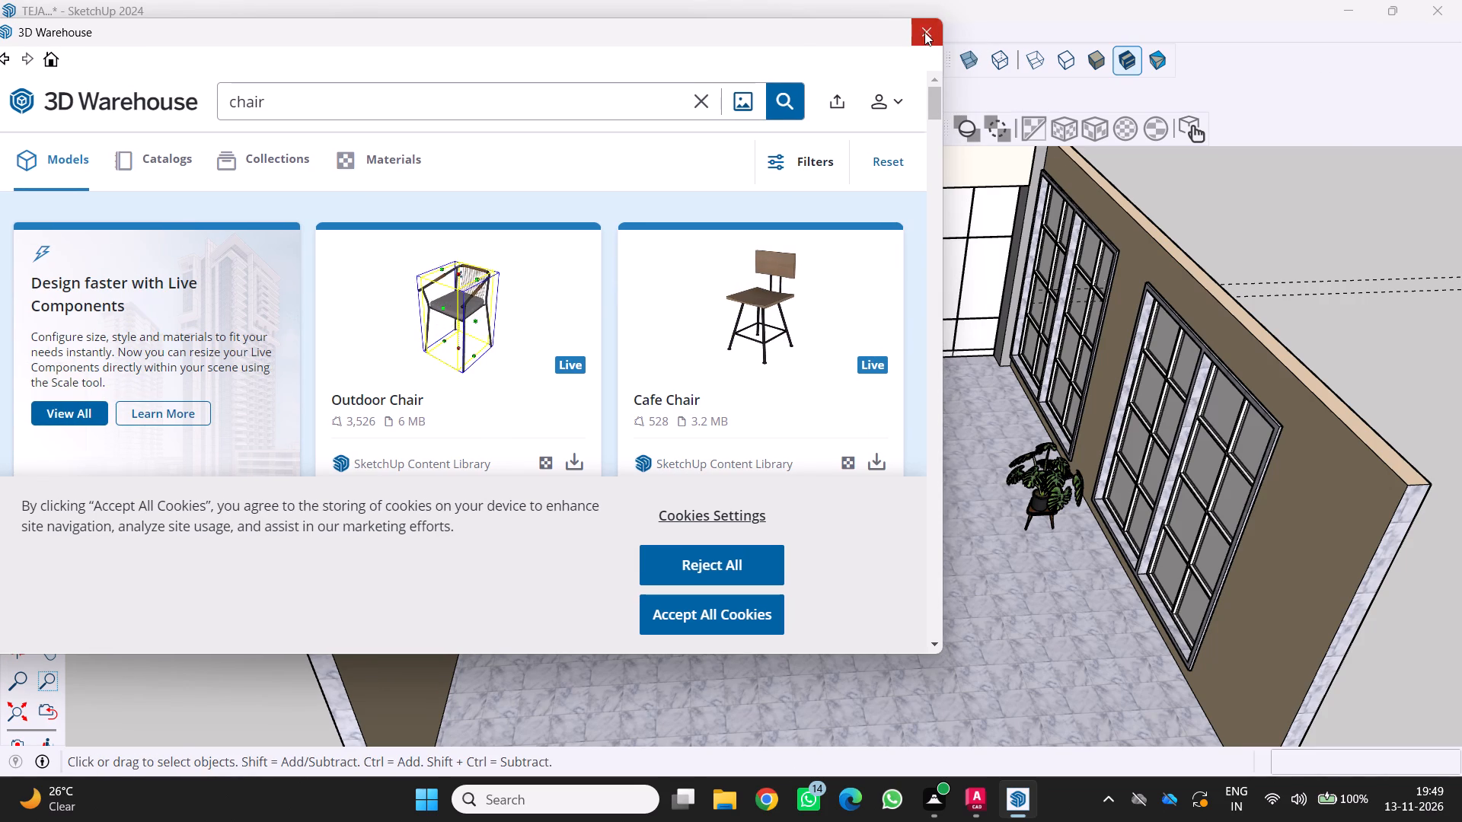
click(924, 33)
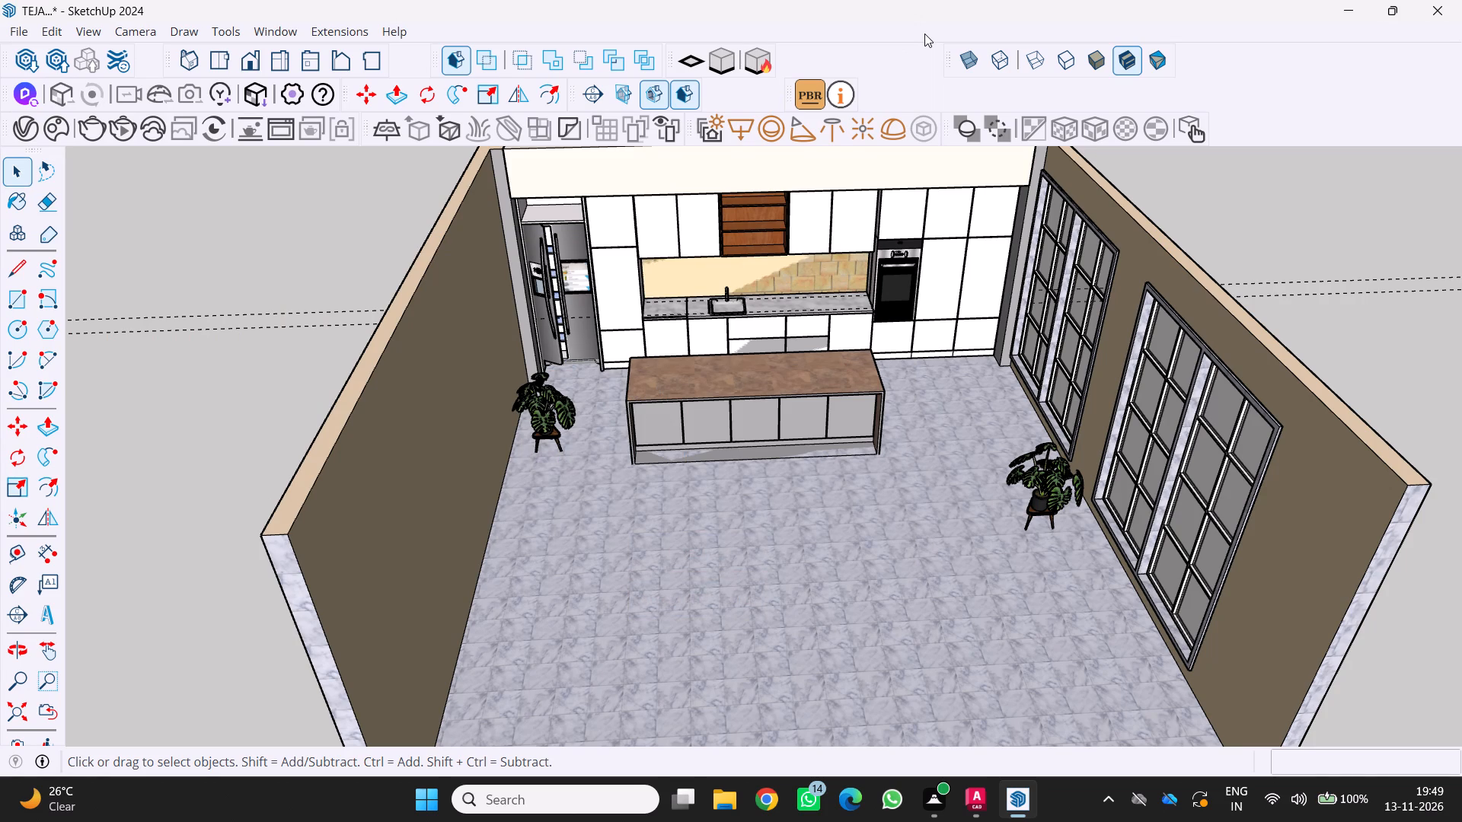
Reopen the 3D Warehouse and browse the chair search results for a model that suits the kitchen.
scroll(930, 87, down, 1)
scroll(956, 311, down, 1)
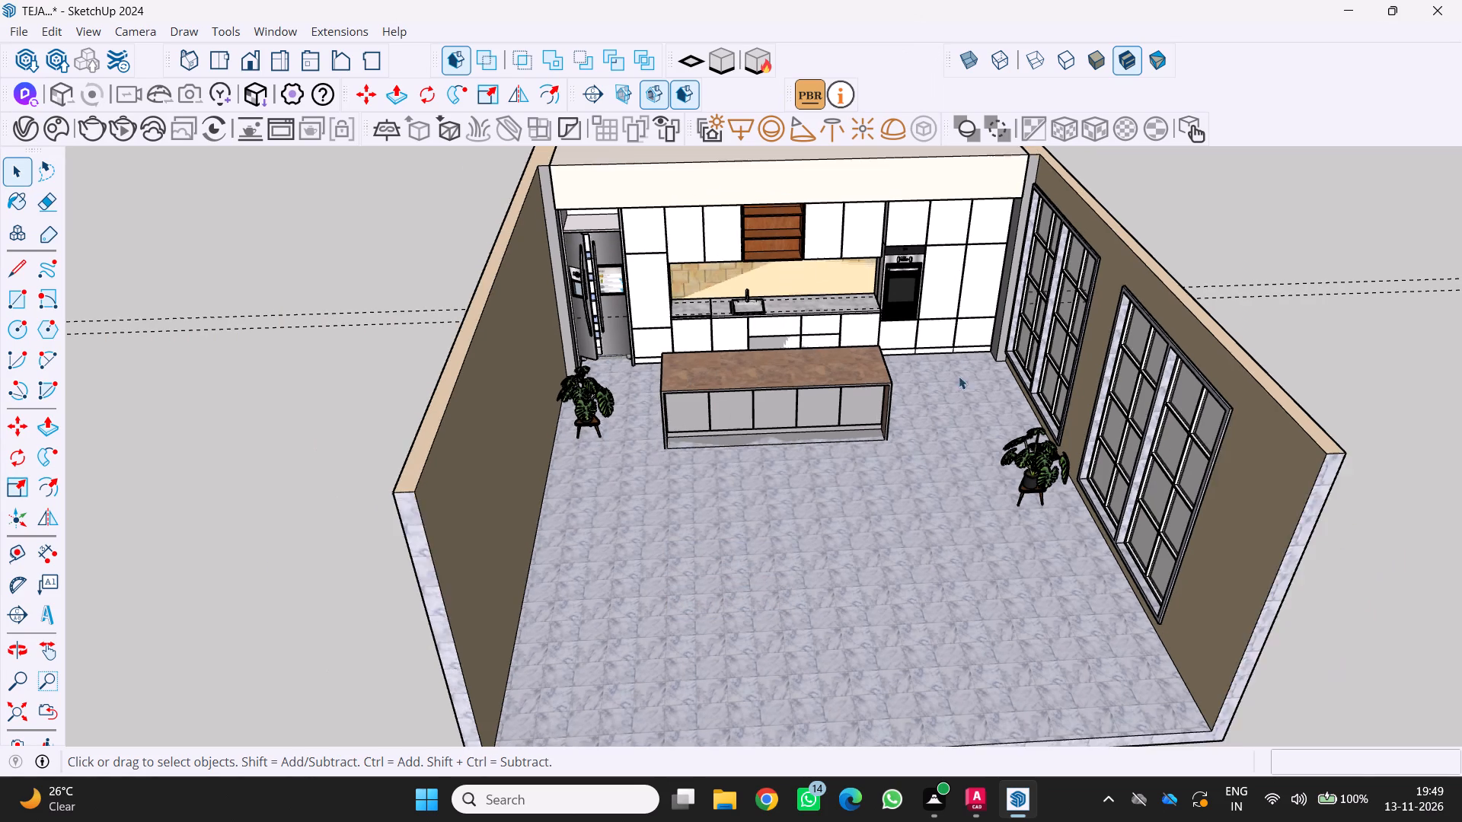
scroll(959, 376, down, 1)
middle_drag(937, 470, 872, 393)
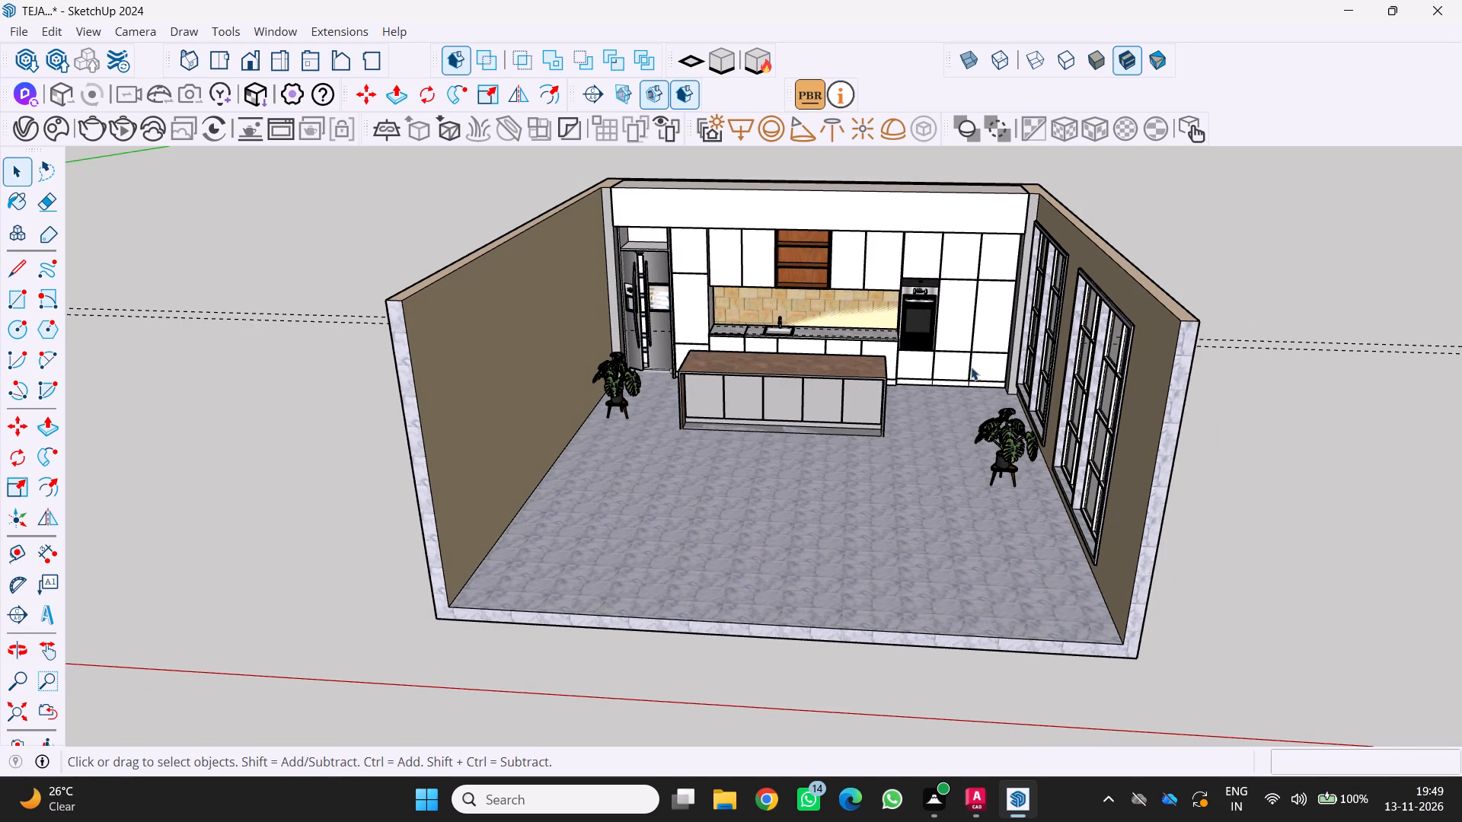
click(261, 37)
click(289, 174)
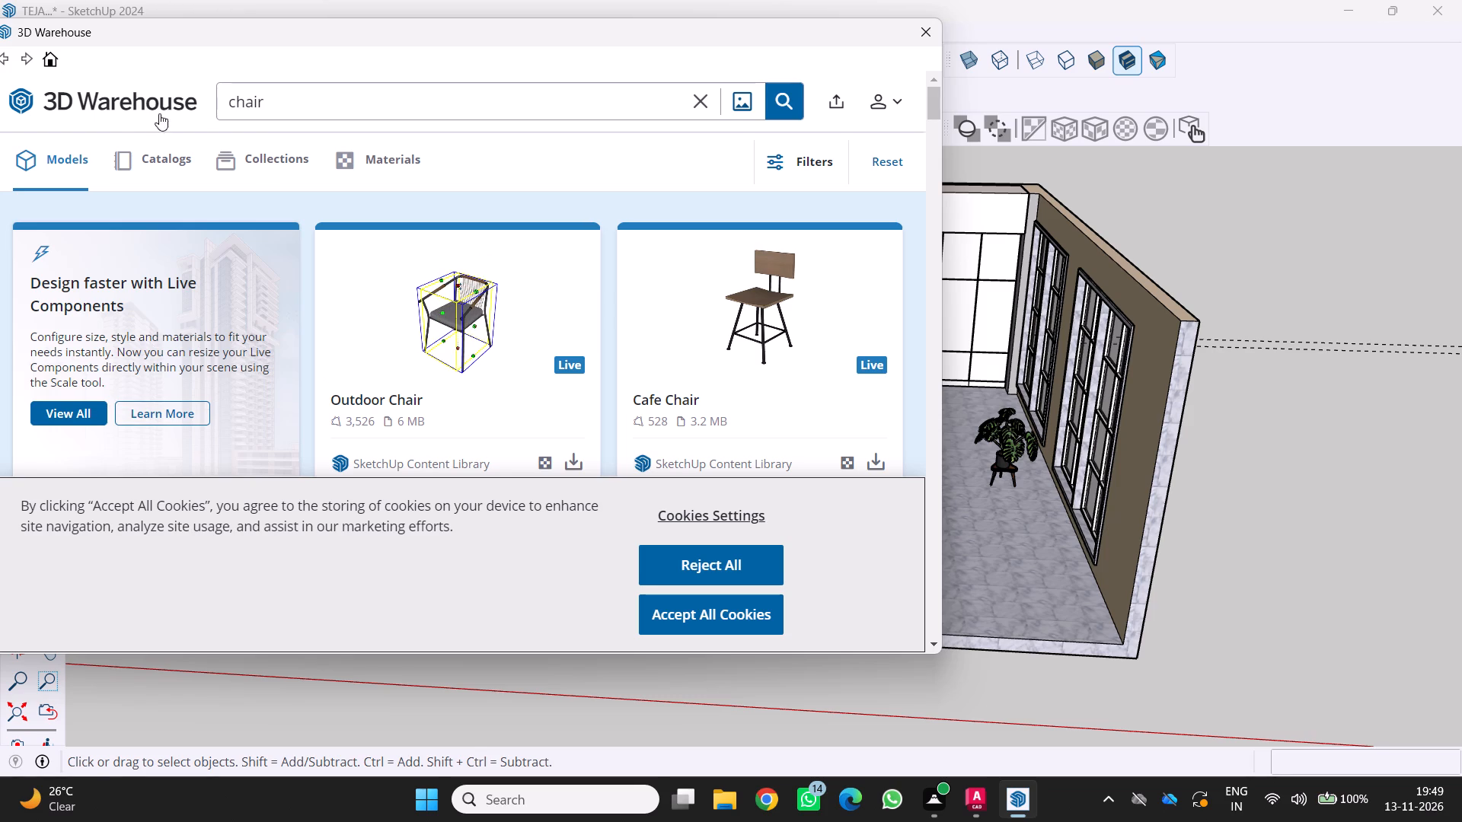
scroll(563, 407, down, 2)
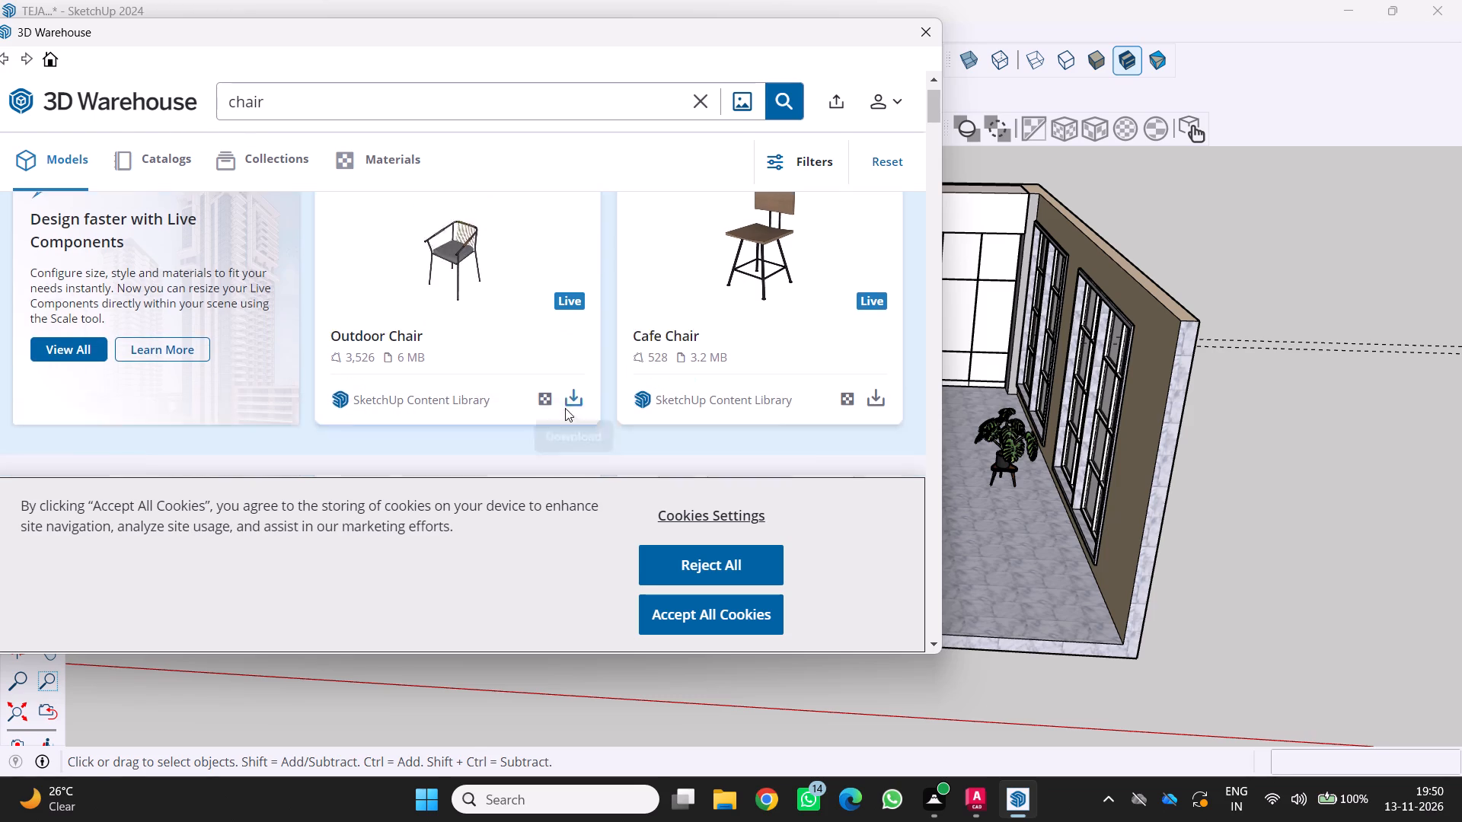
scroll(660, 350, down, 4)
scroll(641, 352, up, 3)
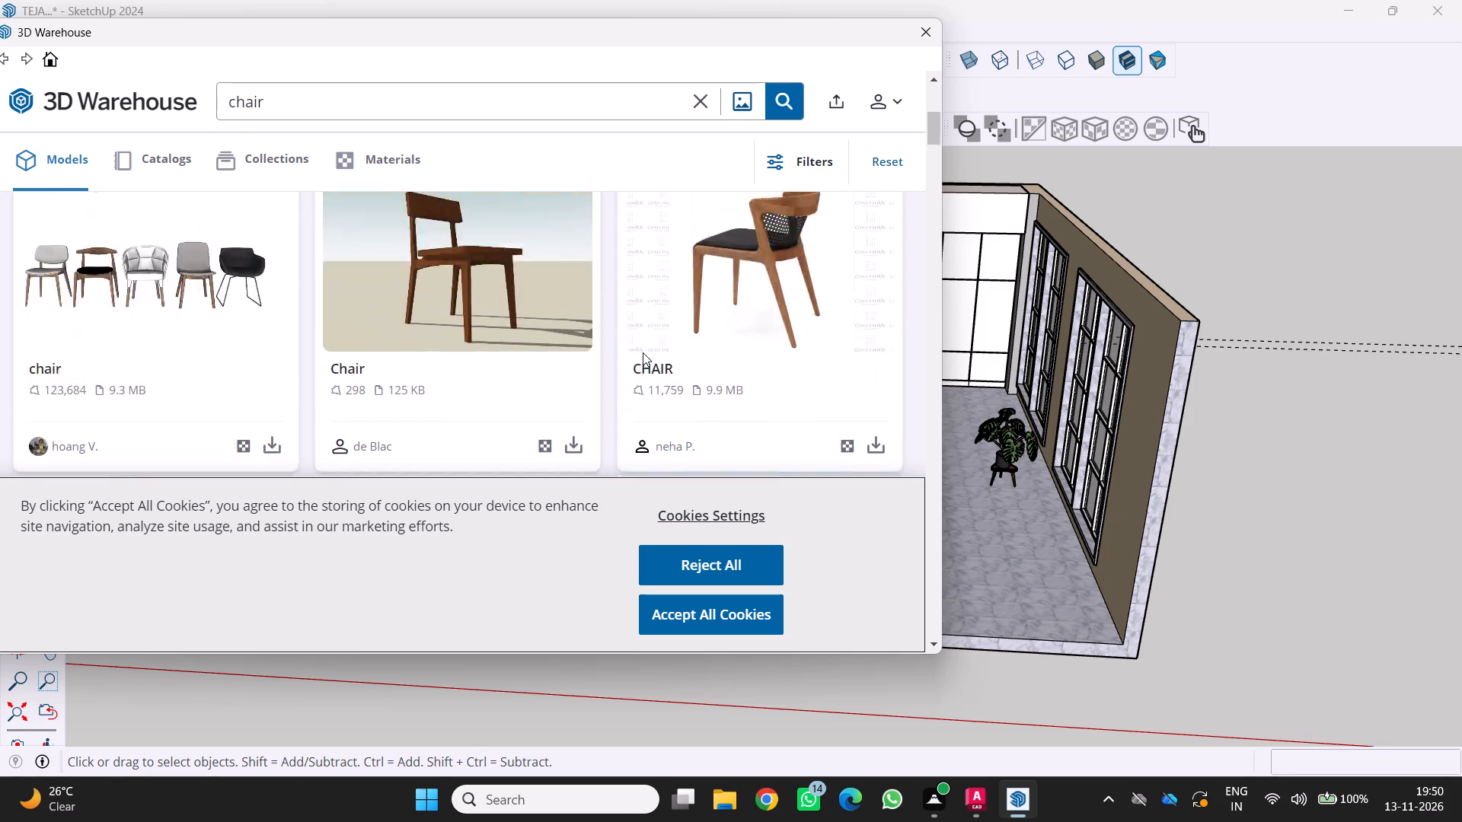
scroll(643, 352, up, 2)
scroll(793, 301, up, 3)
scroll(823, 349, down, 2)
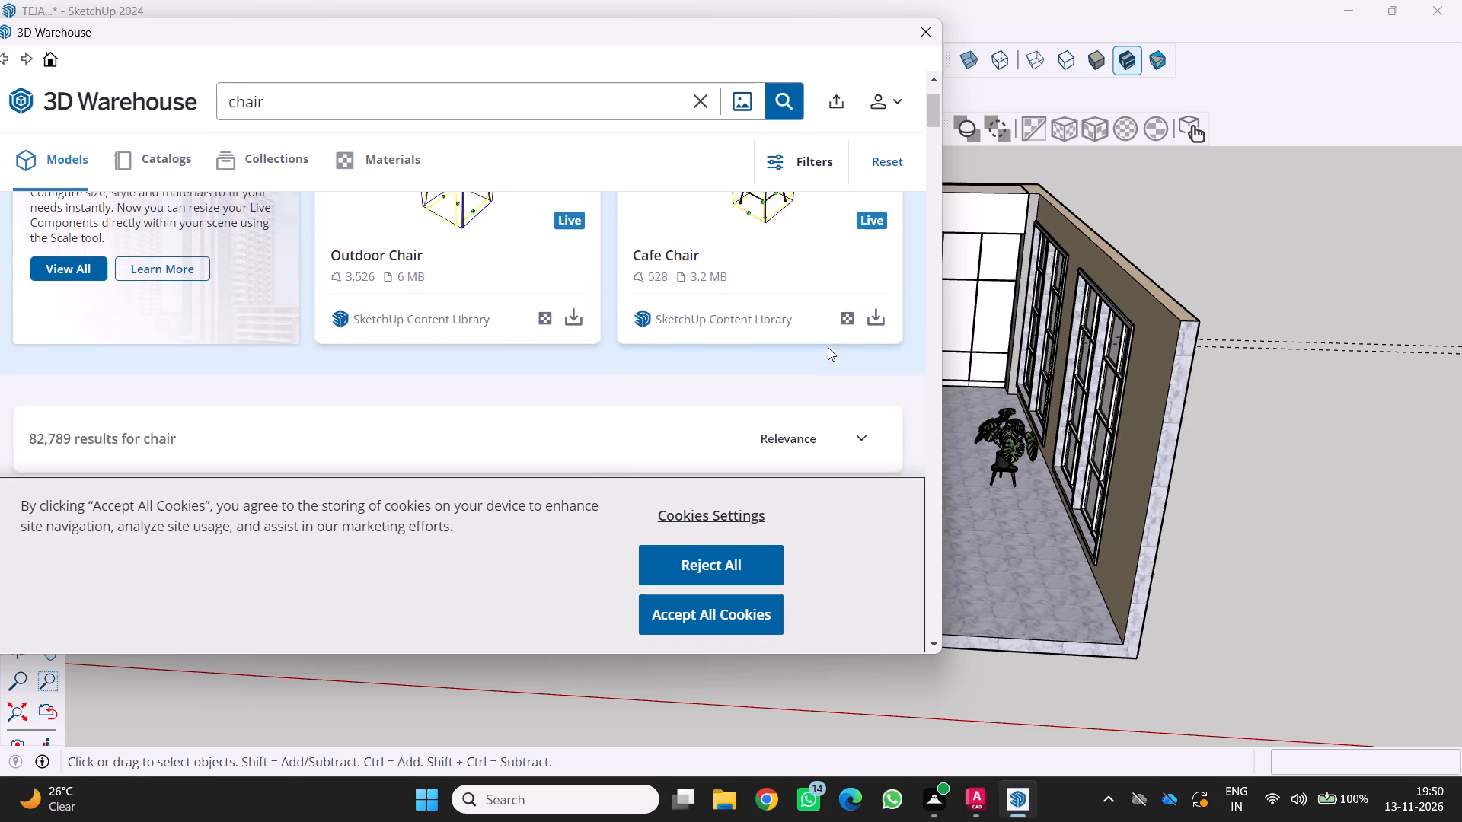
scroll(828, 347, down, 2)
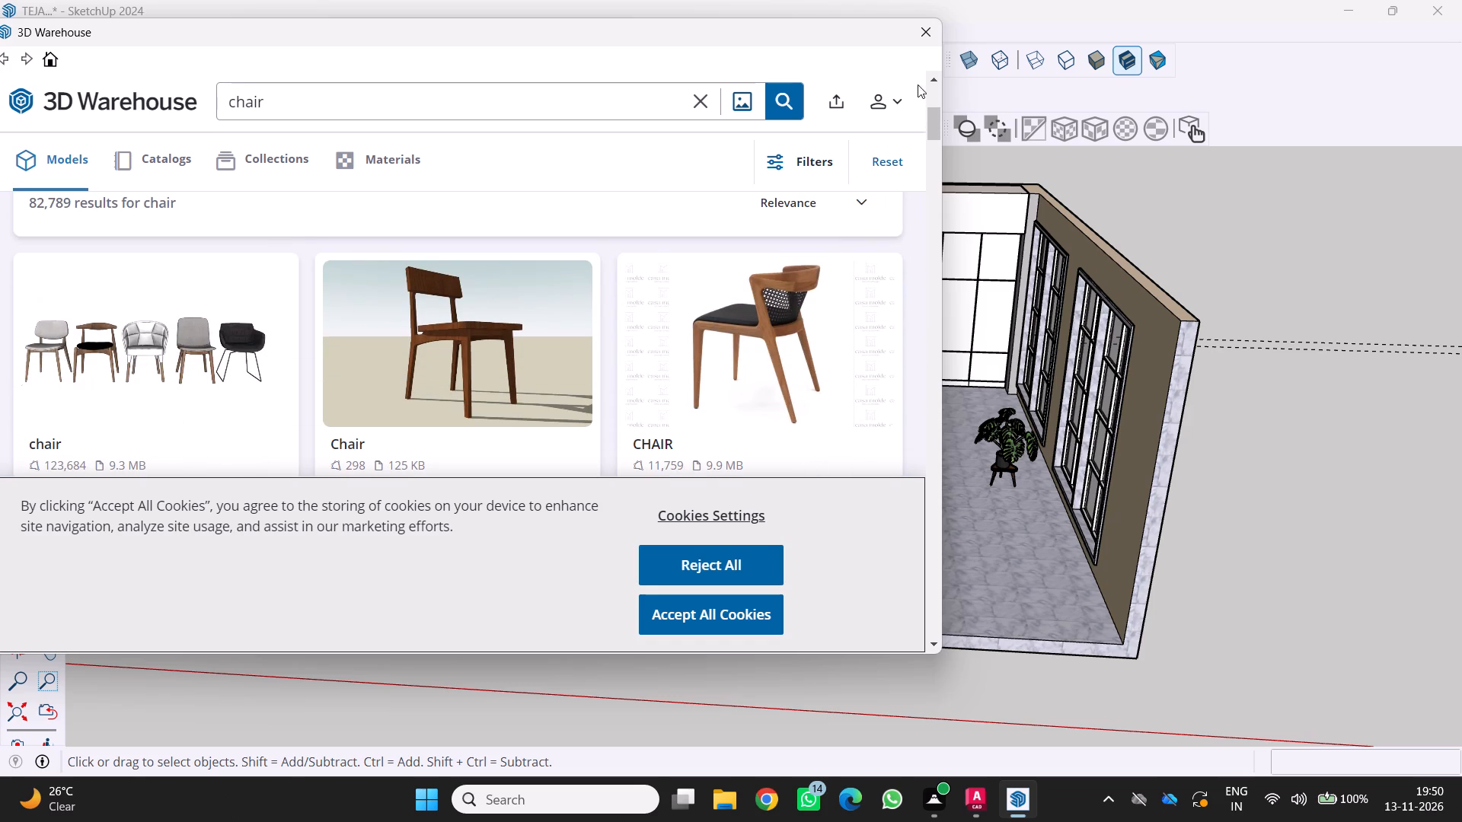
click(927, 36)
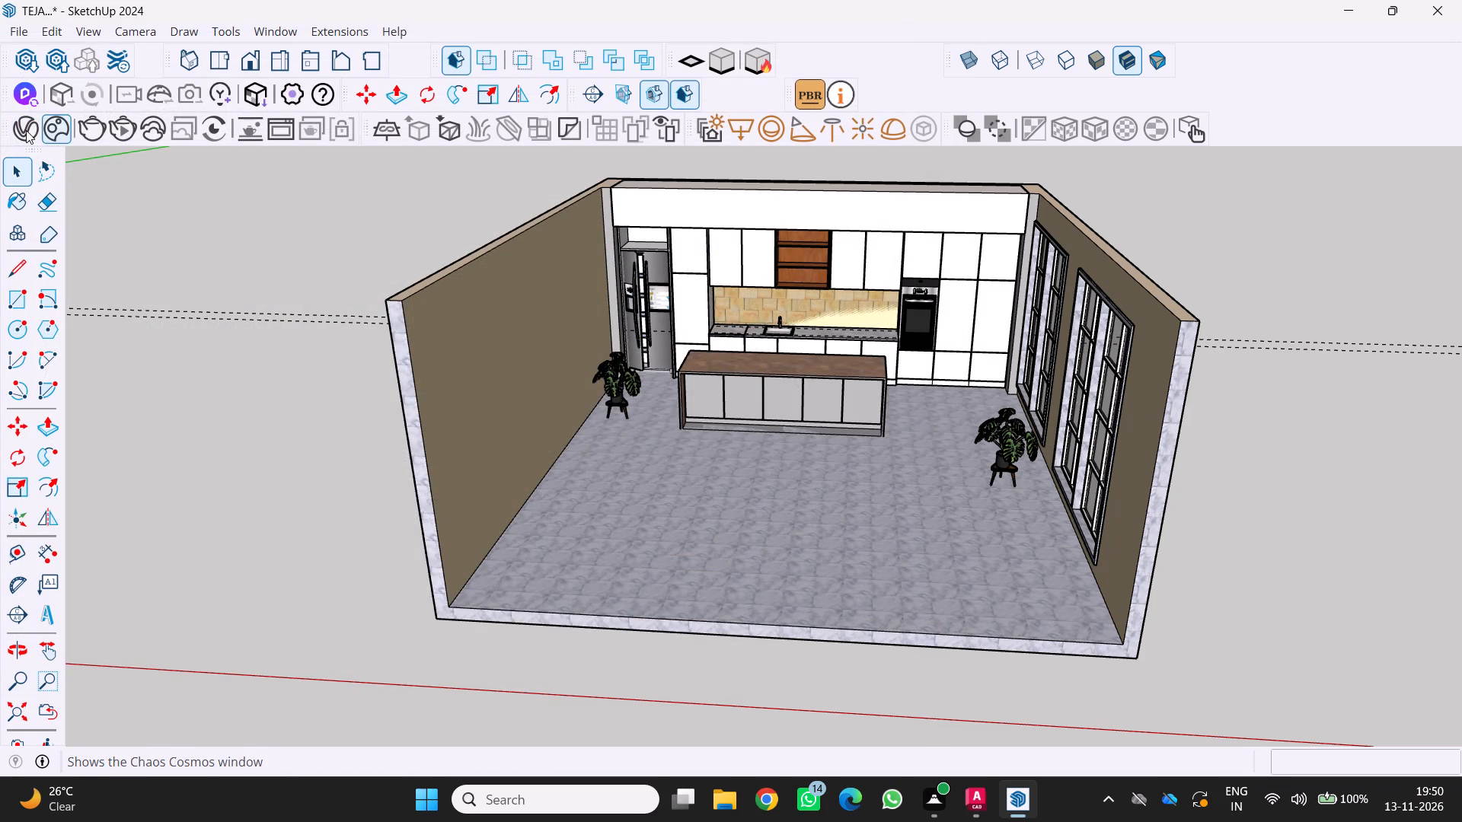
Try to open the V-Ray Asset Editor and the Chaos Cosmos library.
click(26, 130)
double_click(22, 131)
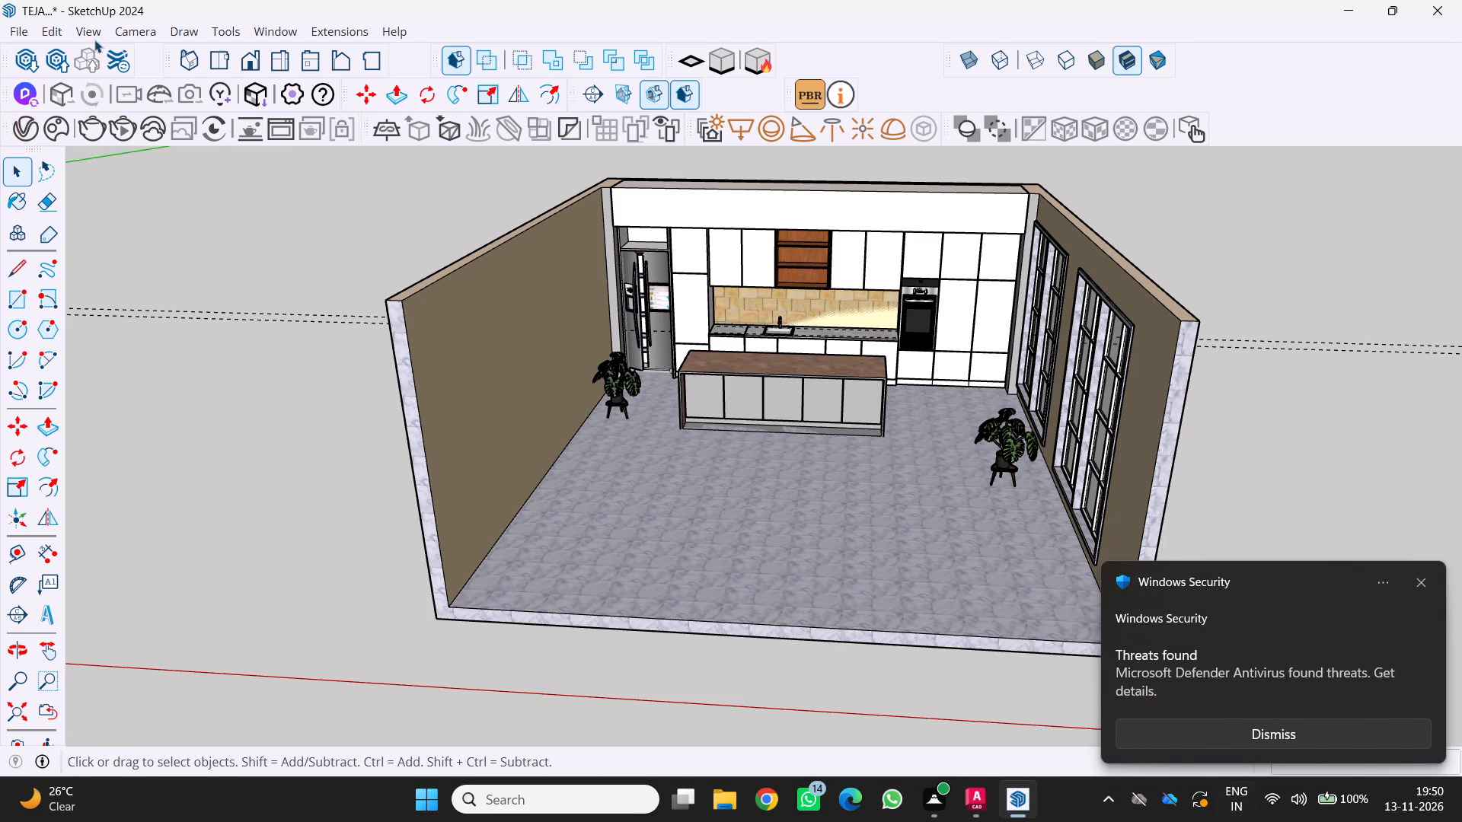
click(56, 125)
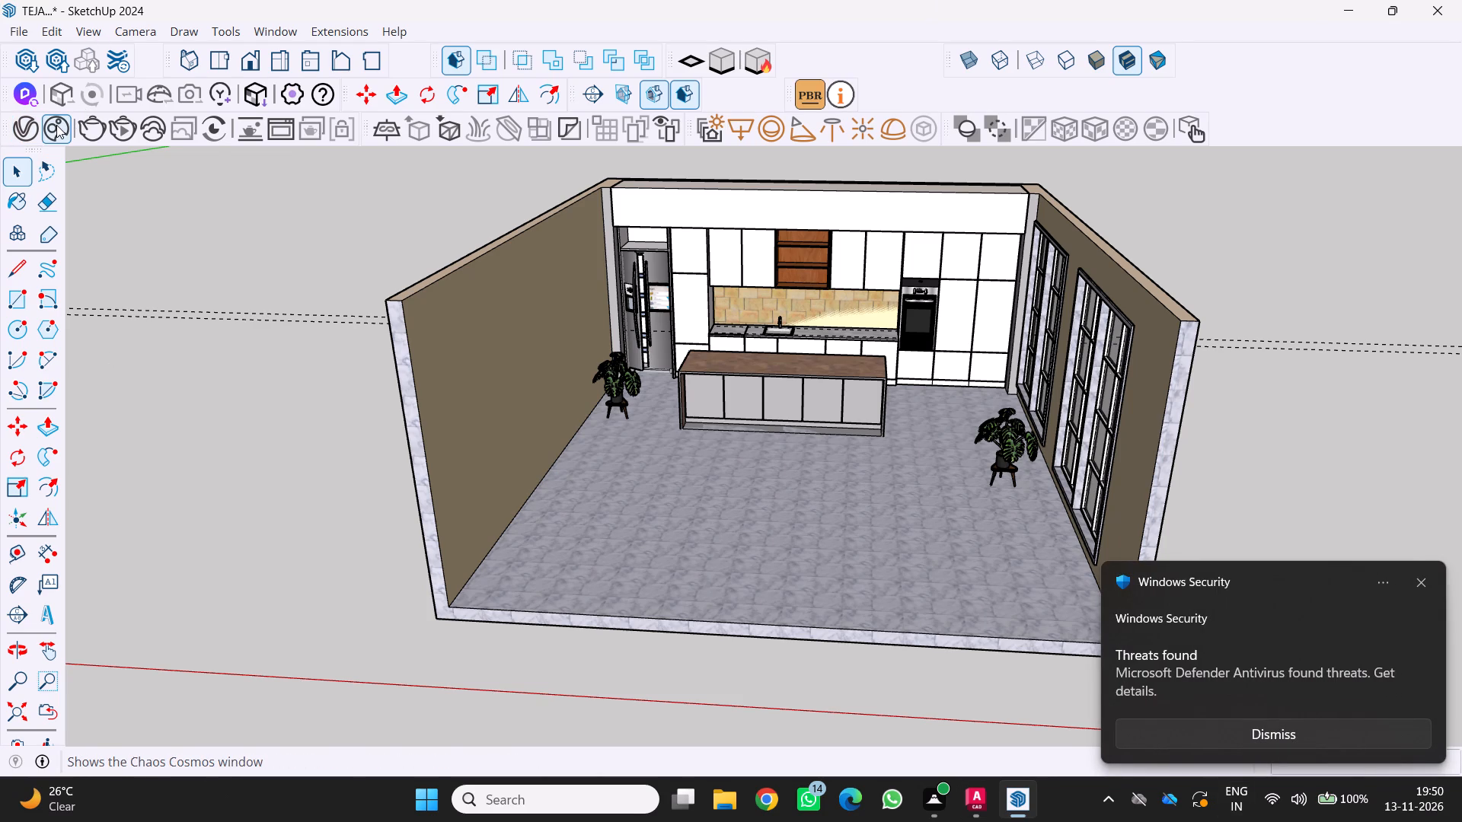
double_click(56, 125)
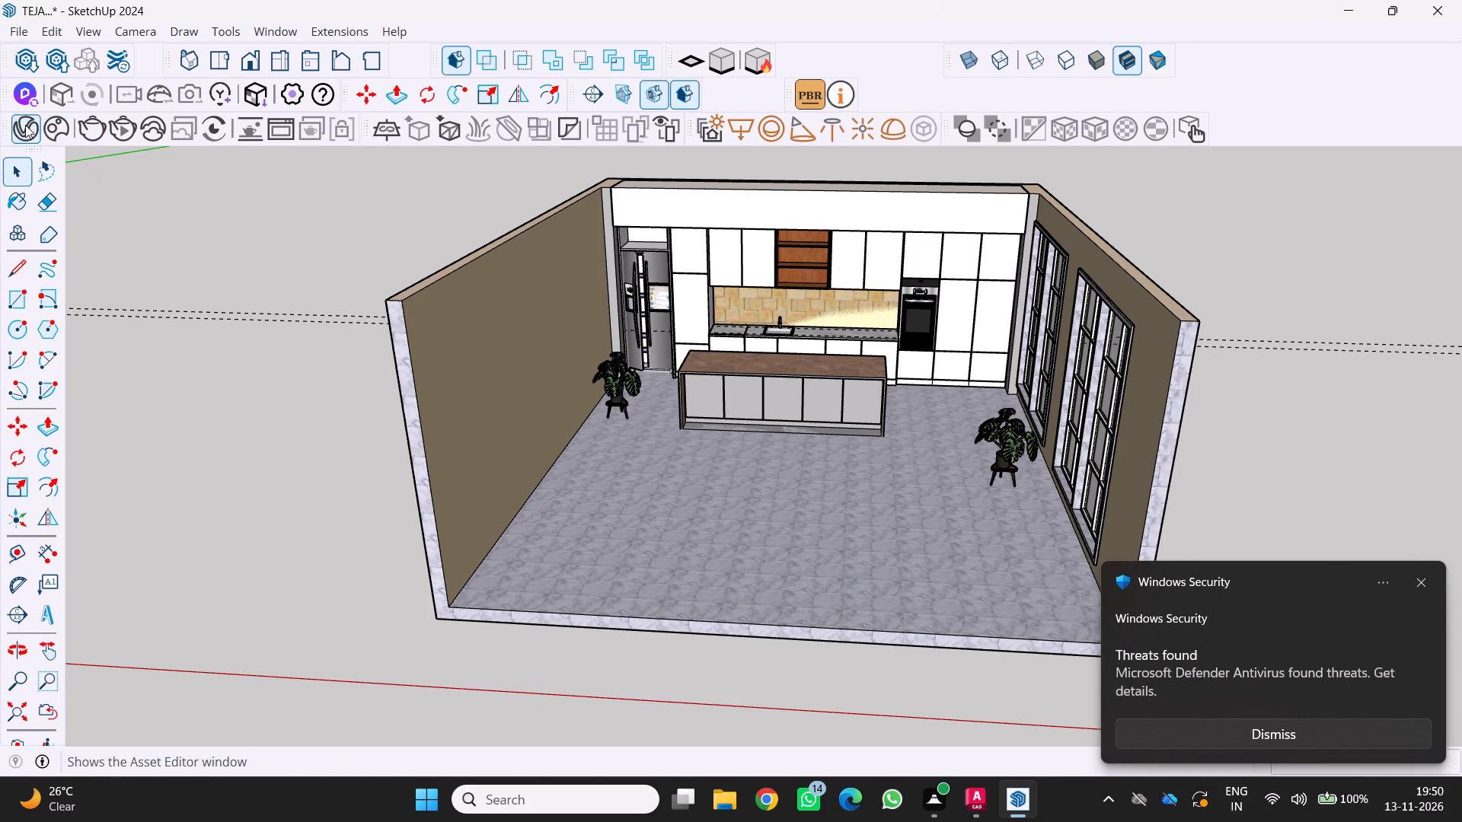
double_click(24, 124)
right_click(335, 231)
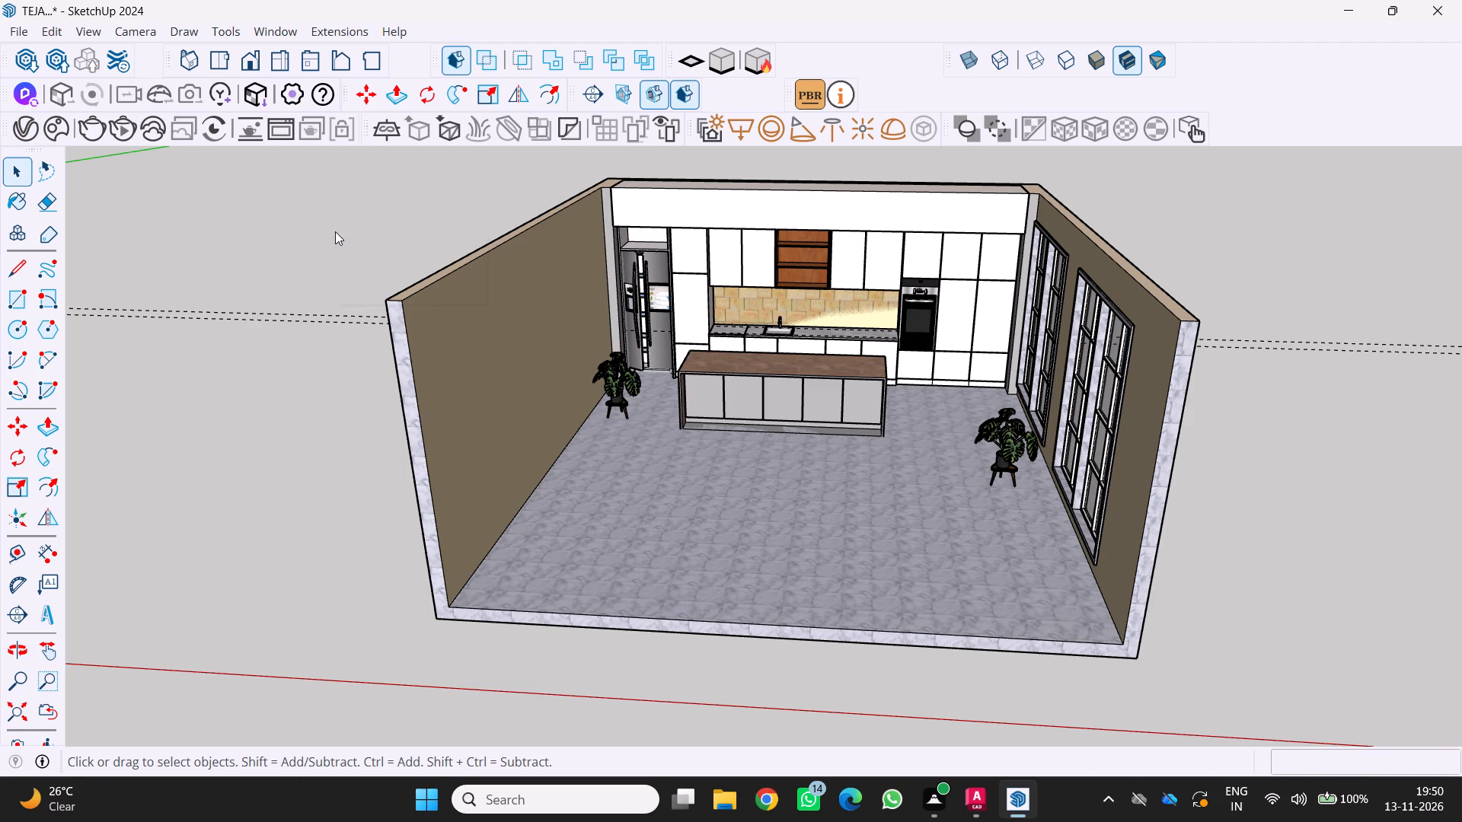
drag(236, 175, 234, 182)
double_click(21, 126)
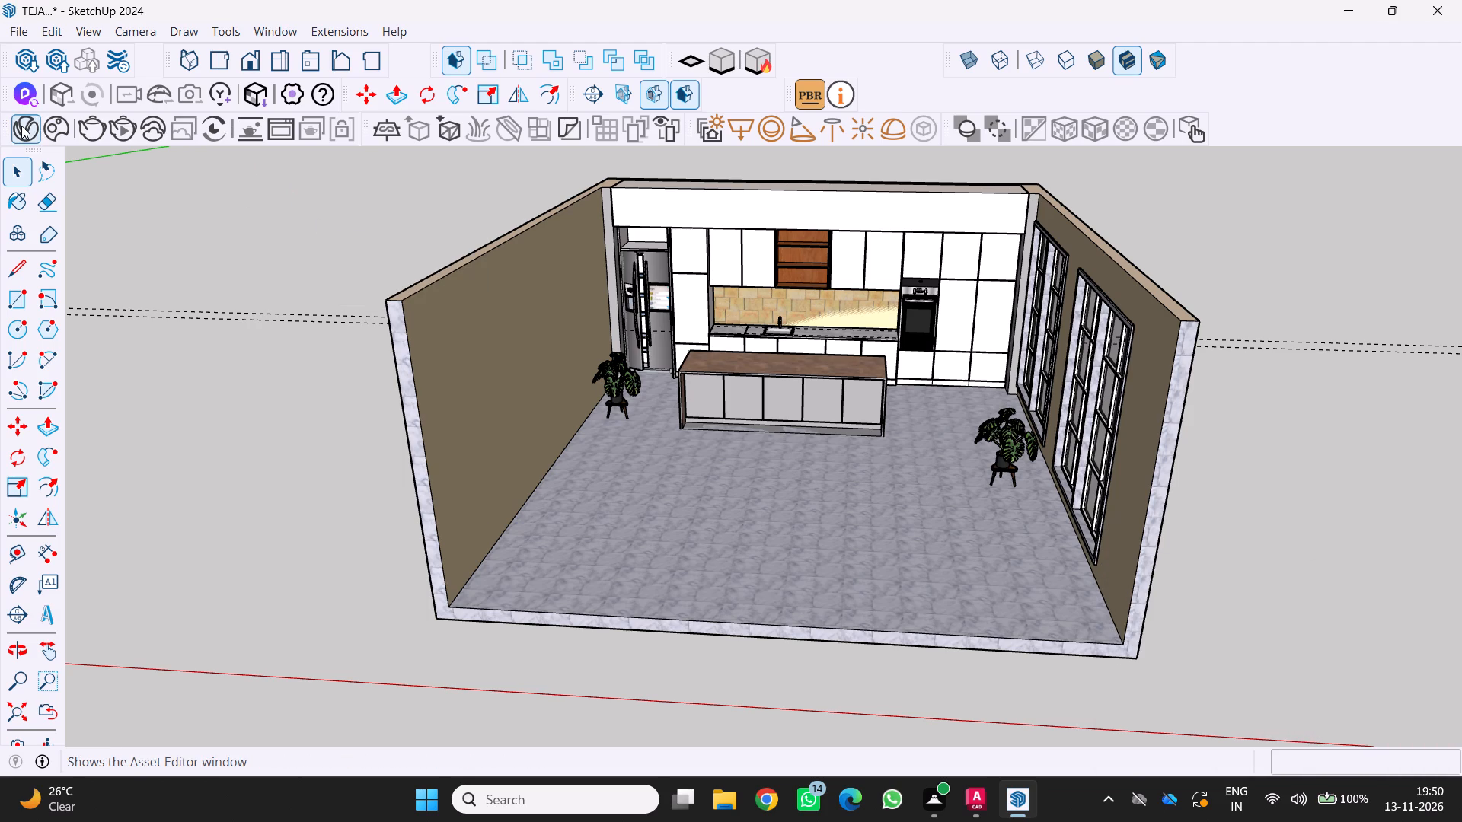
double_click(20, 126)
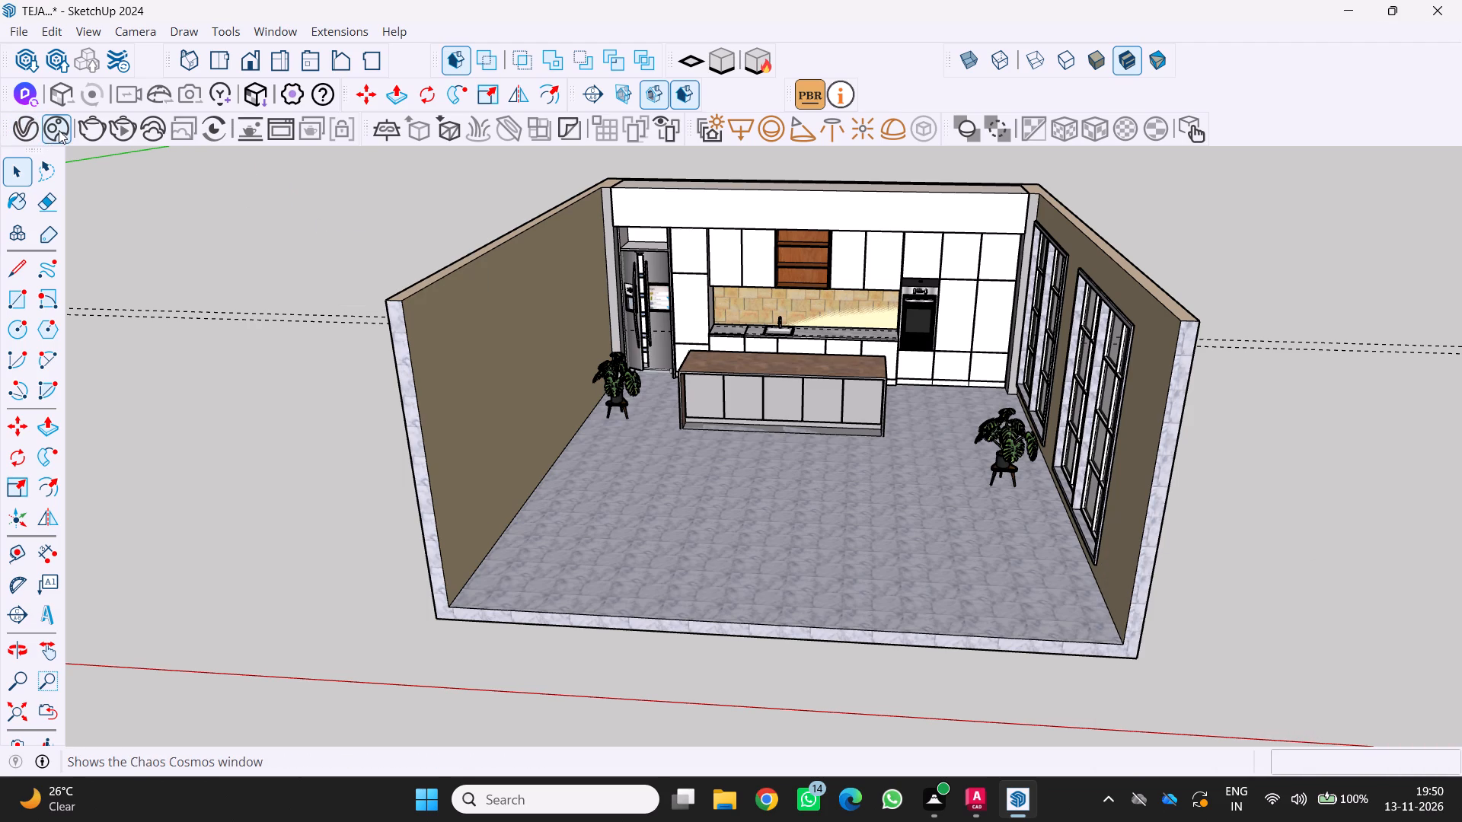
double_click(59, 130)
Run a V-Ray test render of the current kitchen view, then close the frame buffer.
double_click(92, 126)
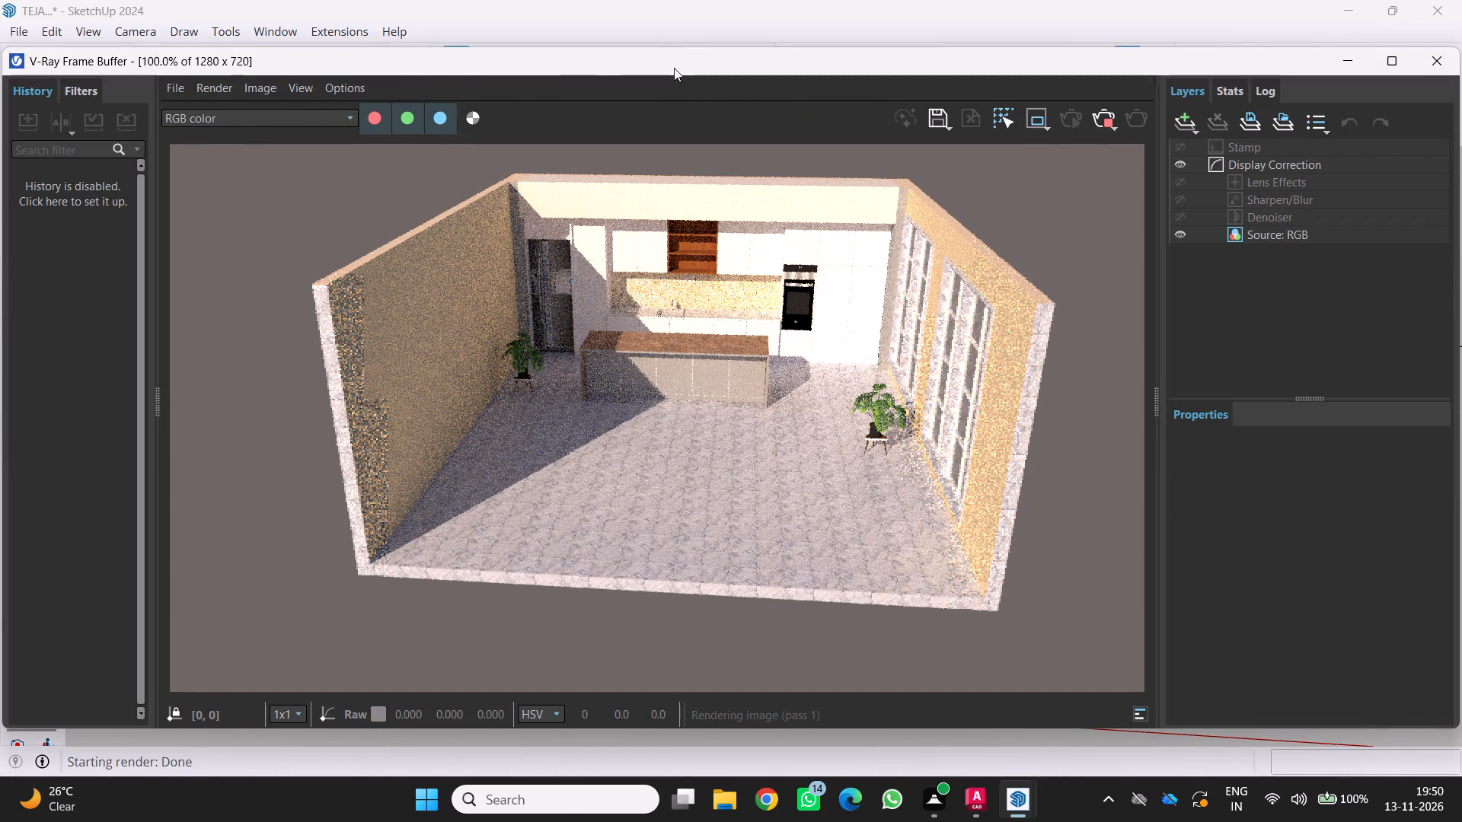
click(1444, 65)
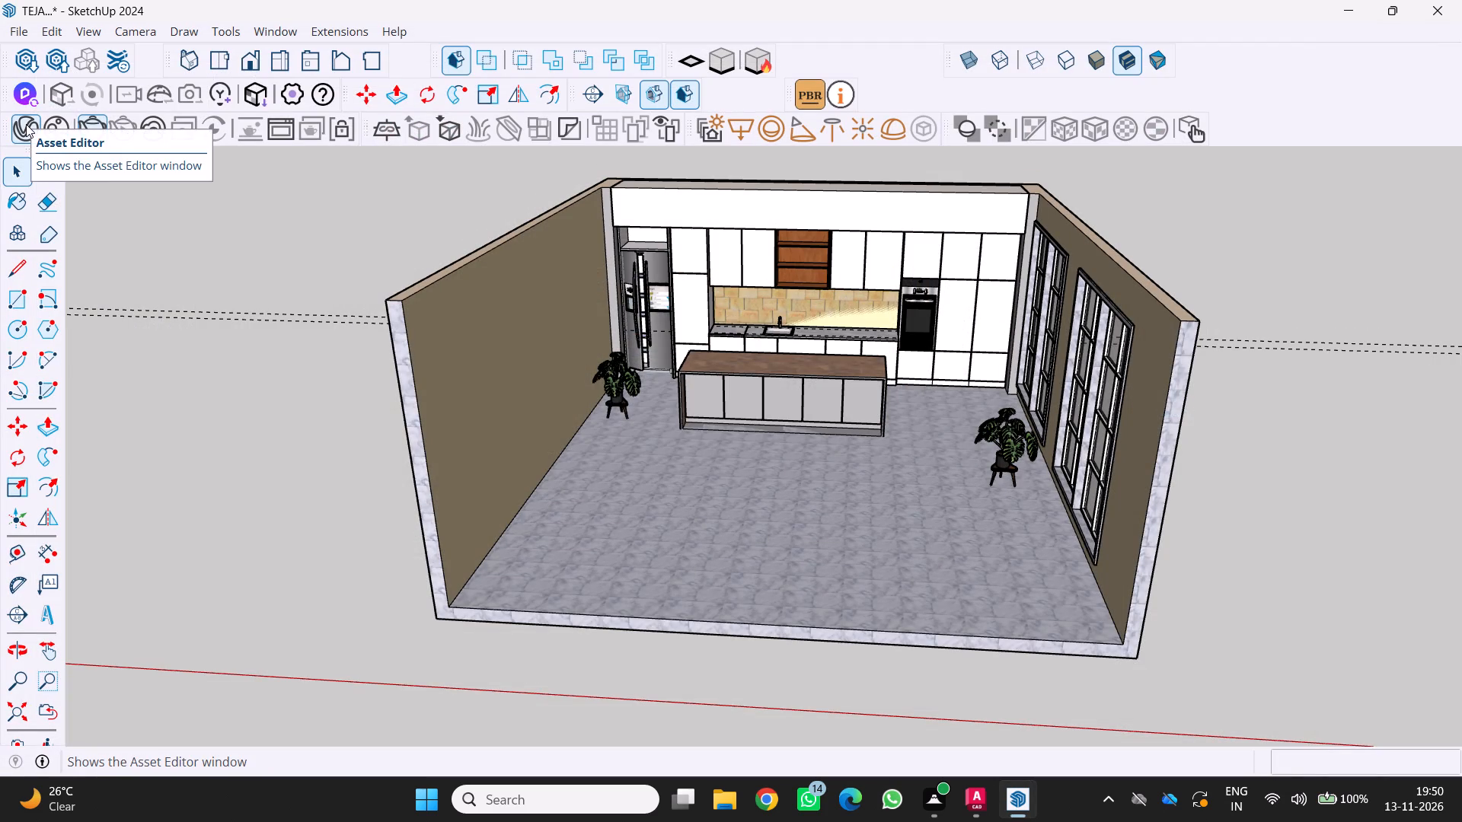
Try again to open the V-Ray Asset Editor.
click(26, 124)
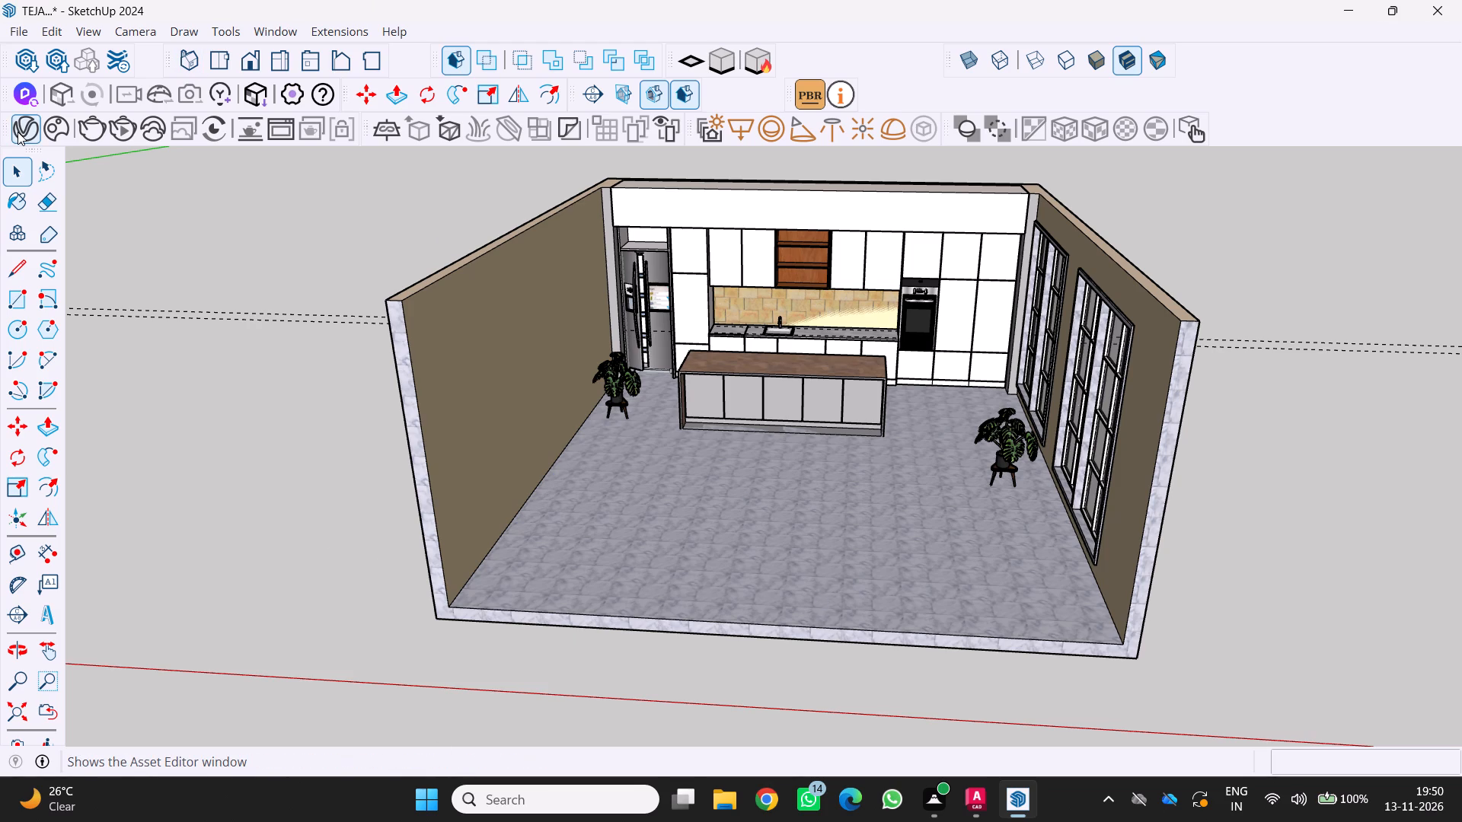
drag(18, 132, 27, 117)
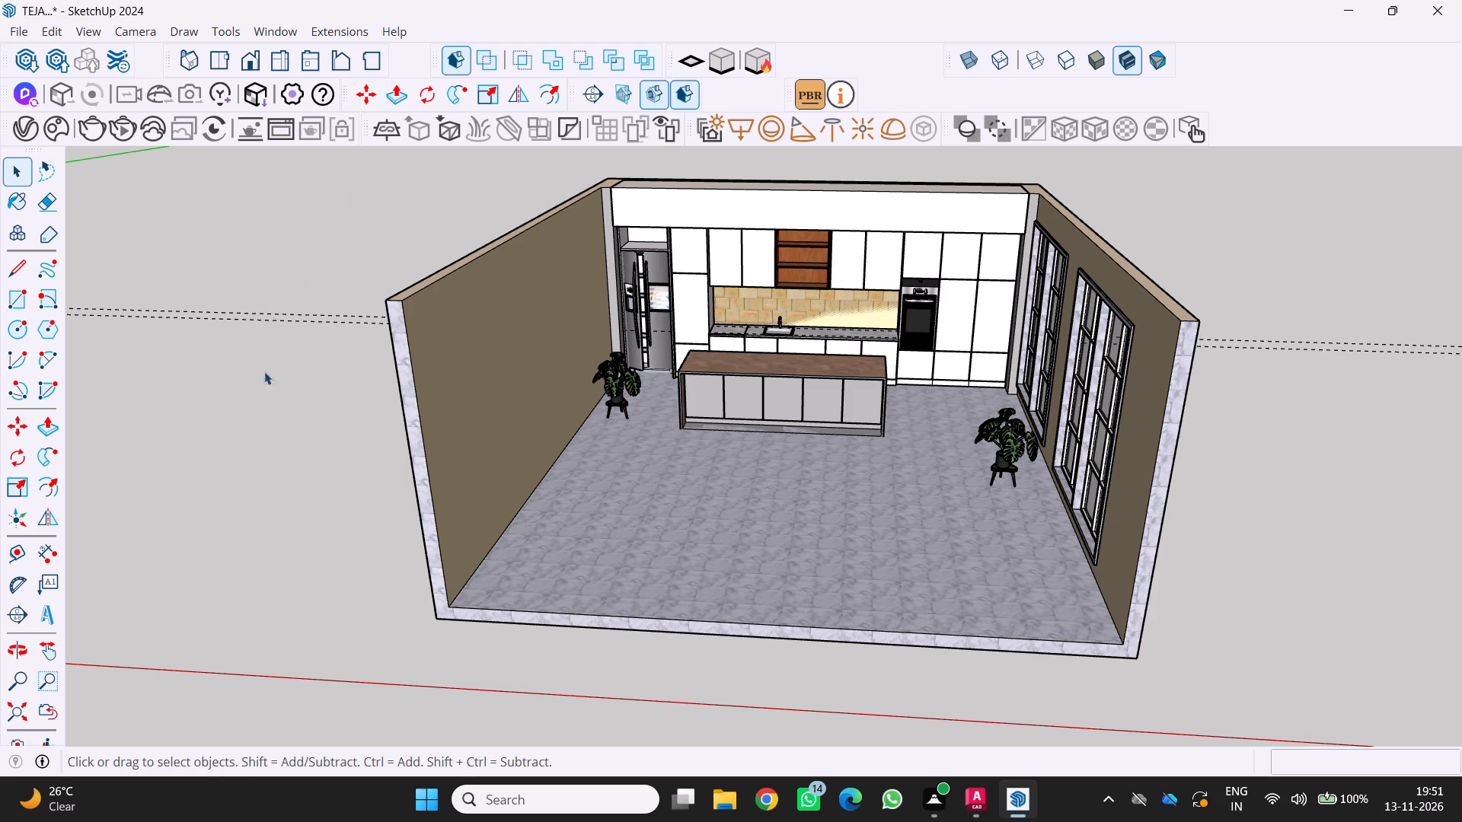
Examine the whole kitchen room from front and angled viewpoints.
middle_drag(515, 465, 458, 498)
middle_click(457, 497)
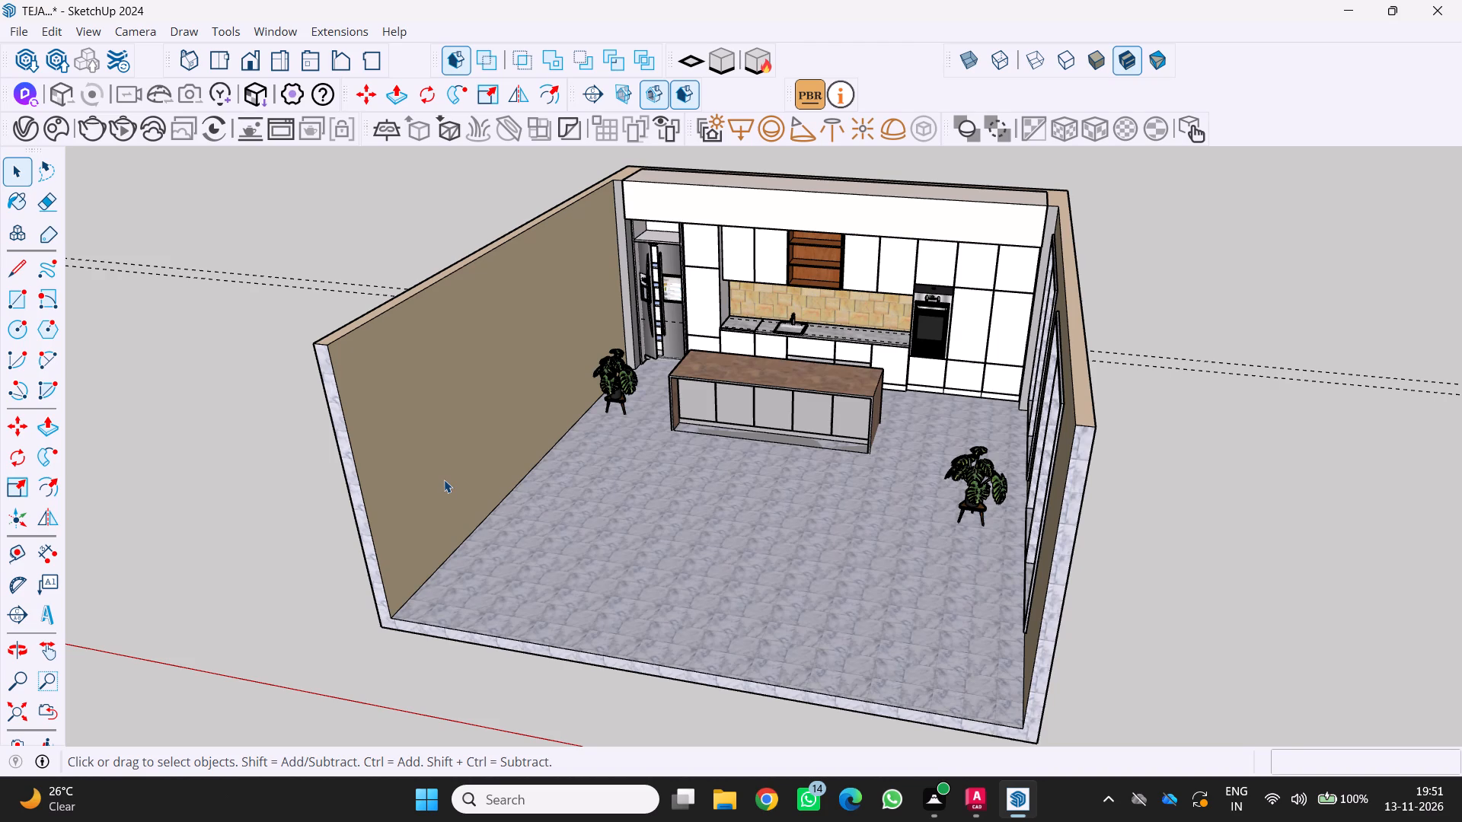
middle_drag(676, 717, 774, 671)
middle_click(777, 669)
middle_click(778, 667)
scroll(777, 666, down, 4)
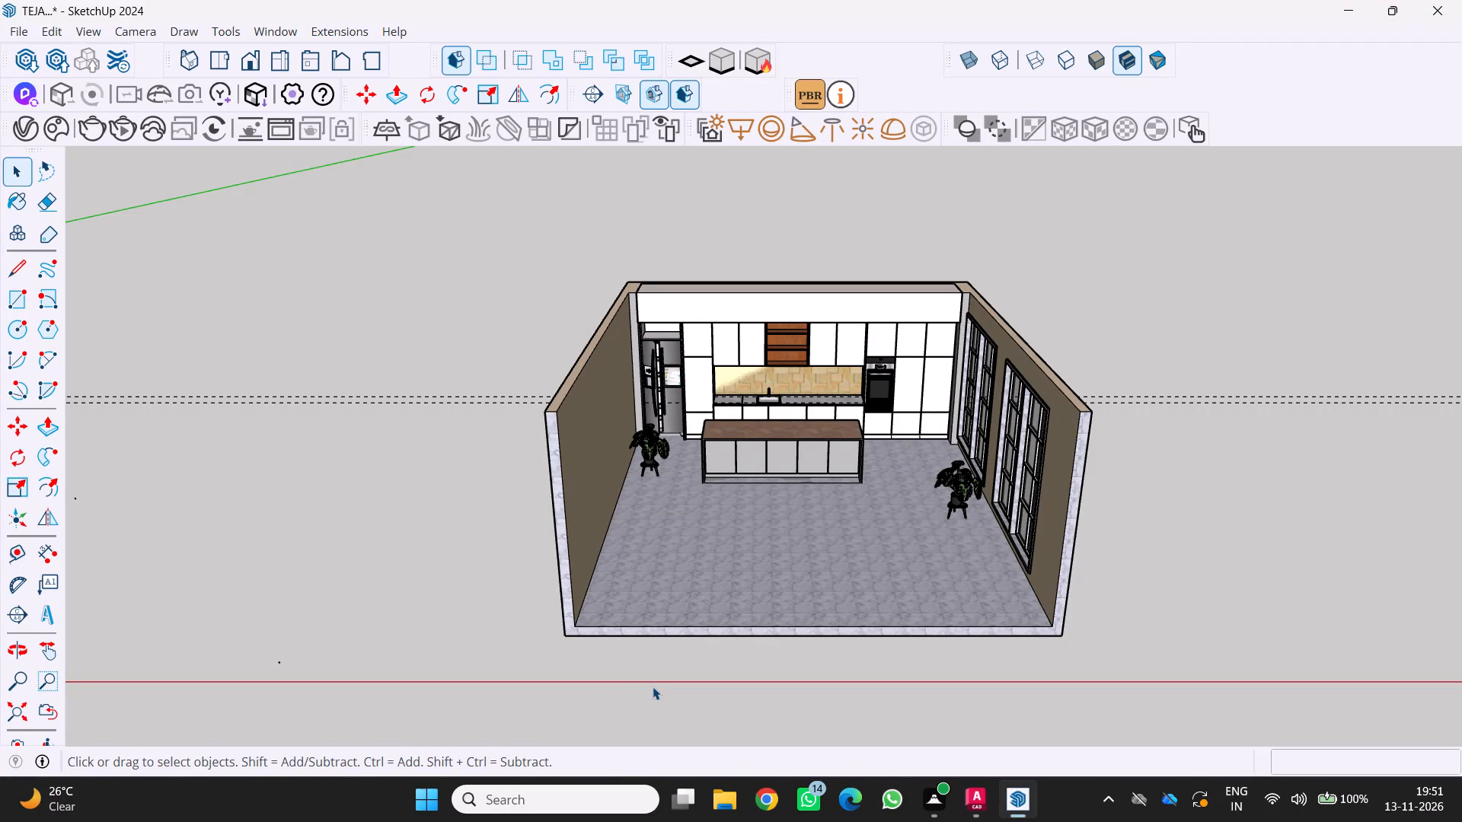
scroll(708, 664, down, 1)
middle_drag(701, 668, 589, 588)
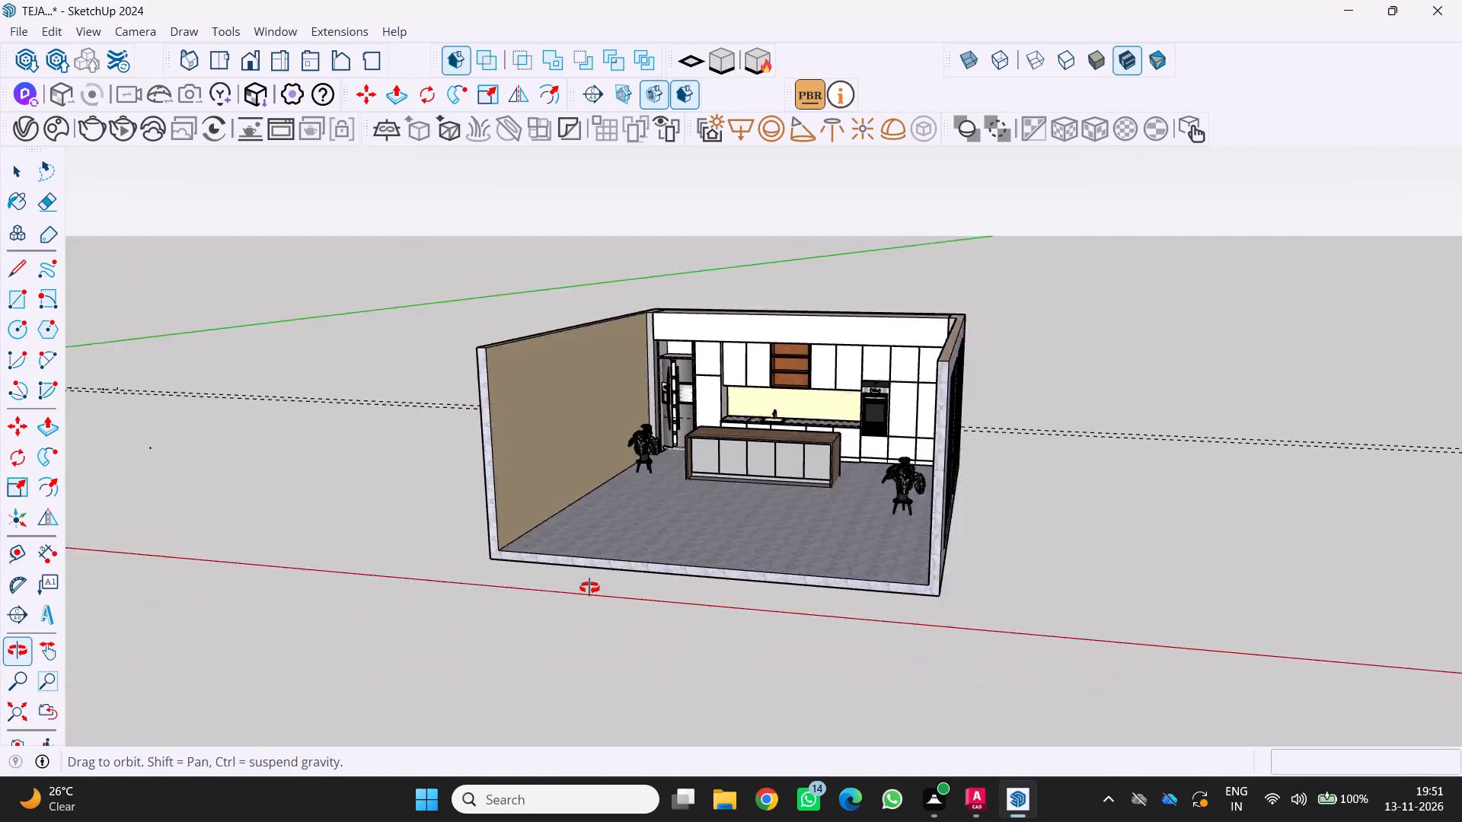
Examine the kitchen room with its island, plants and windows from front, angled and raised viewpoints.
middle_drag(589, 588, 586, 584)
middle_drag(685, 595, 803, 620)
scroll(801, 621, up, 1)
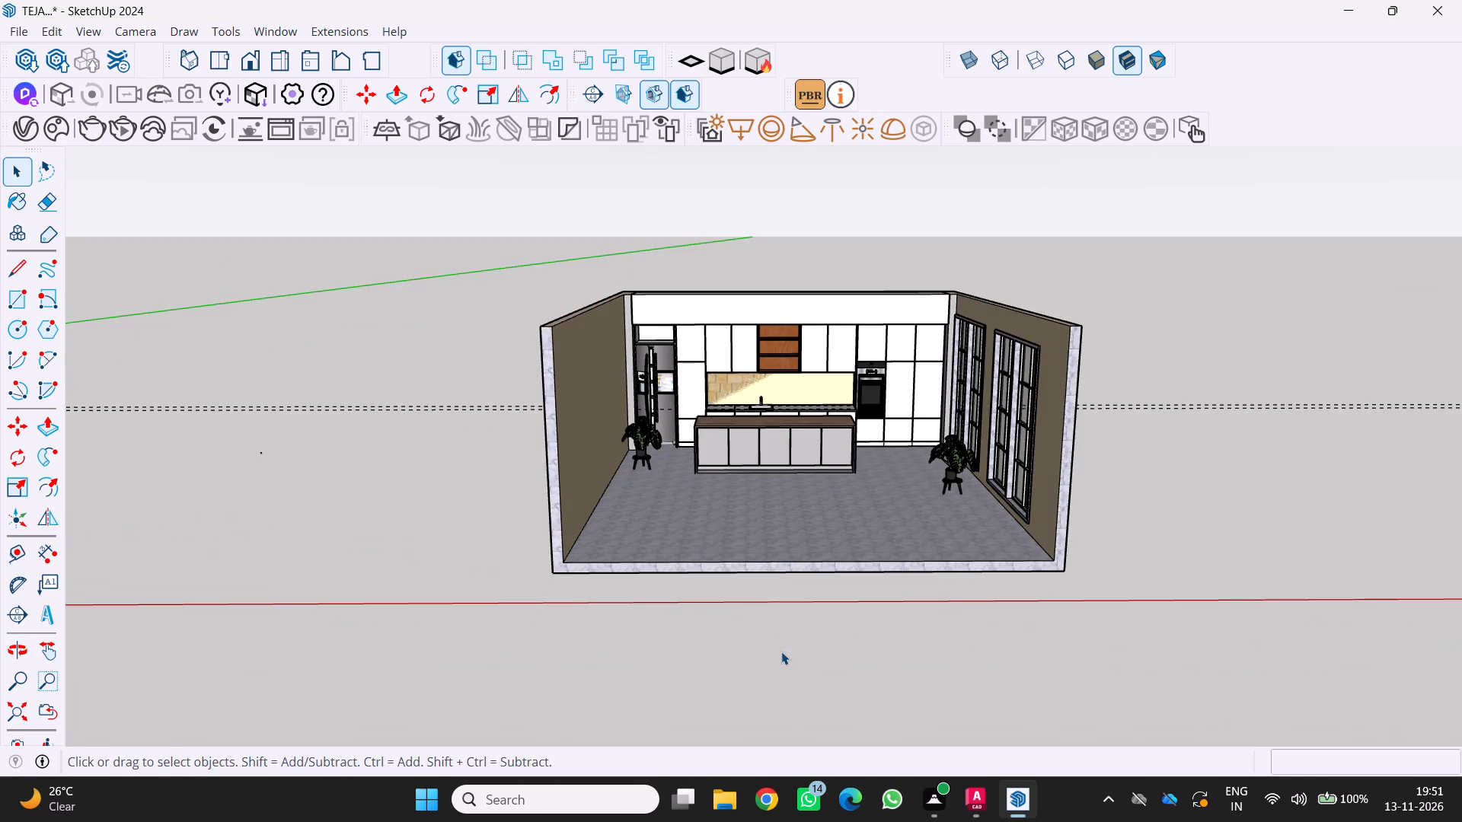
middle_drag(618, 631, 509, 658)
middle_click(509, 658)
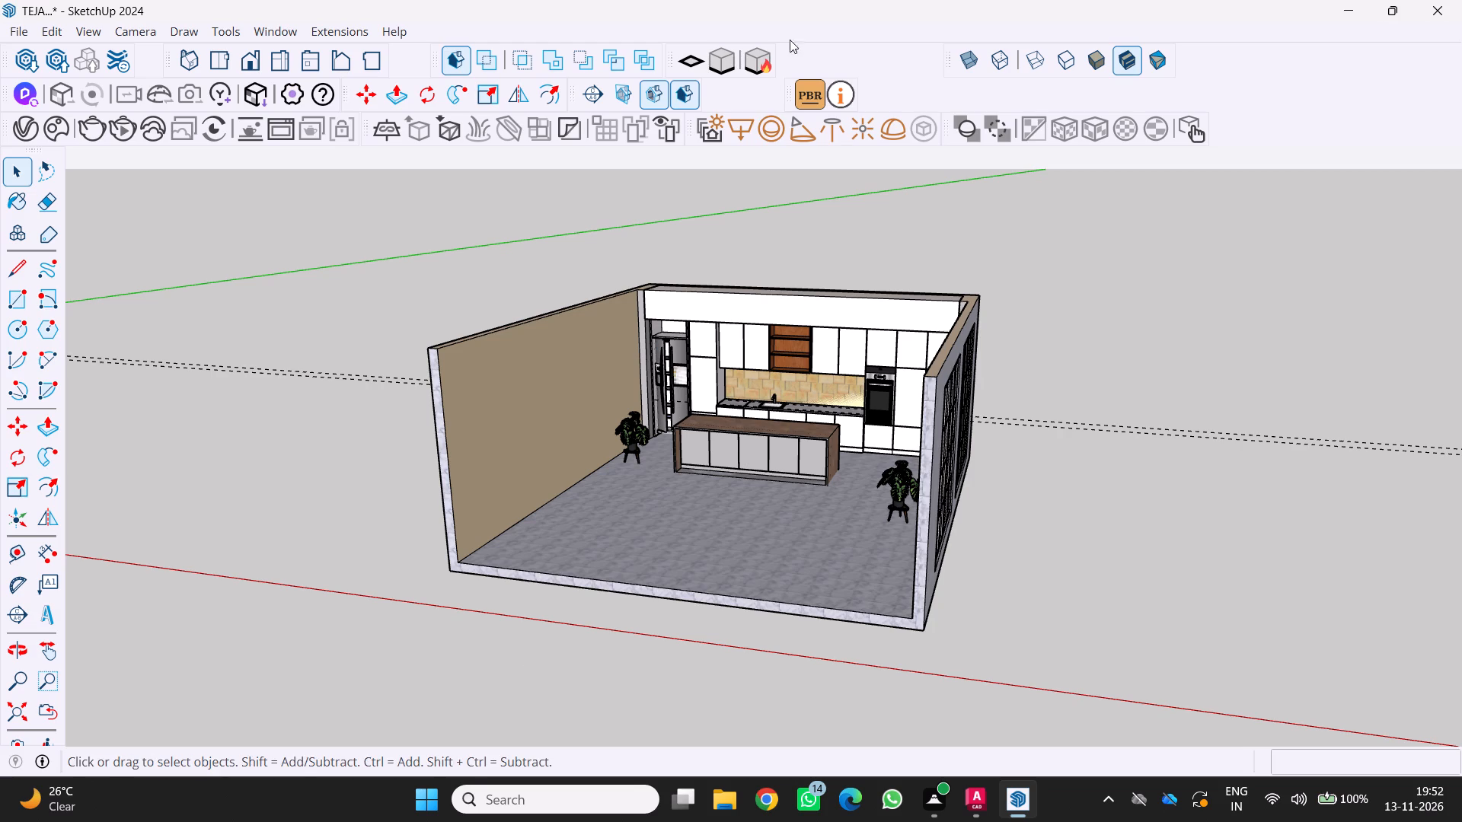
middle_drag(582, 459, 663, 492)
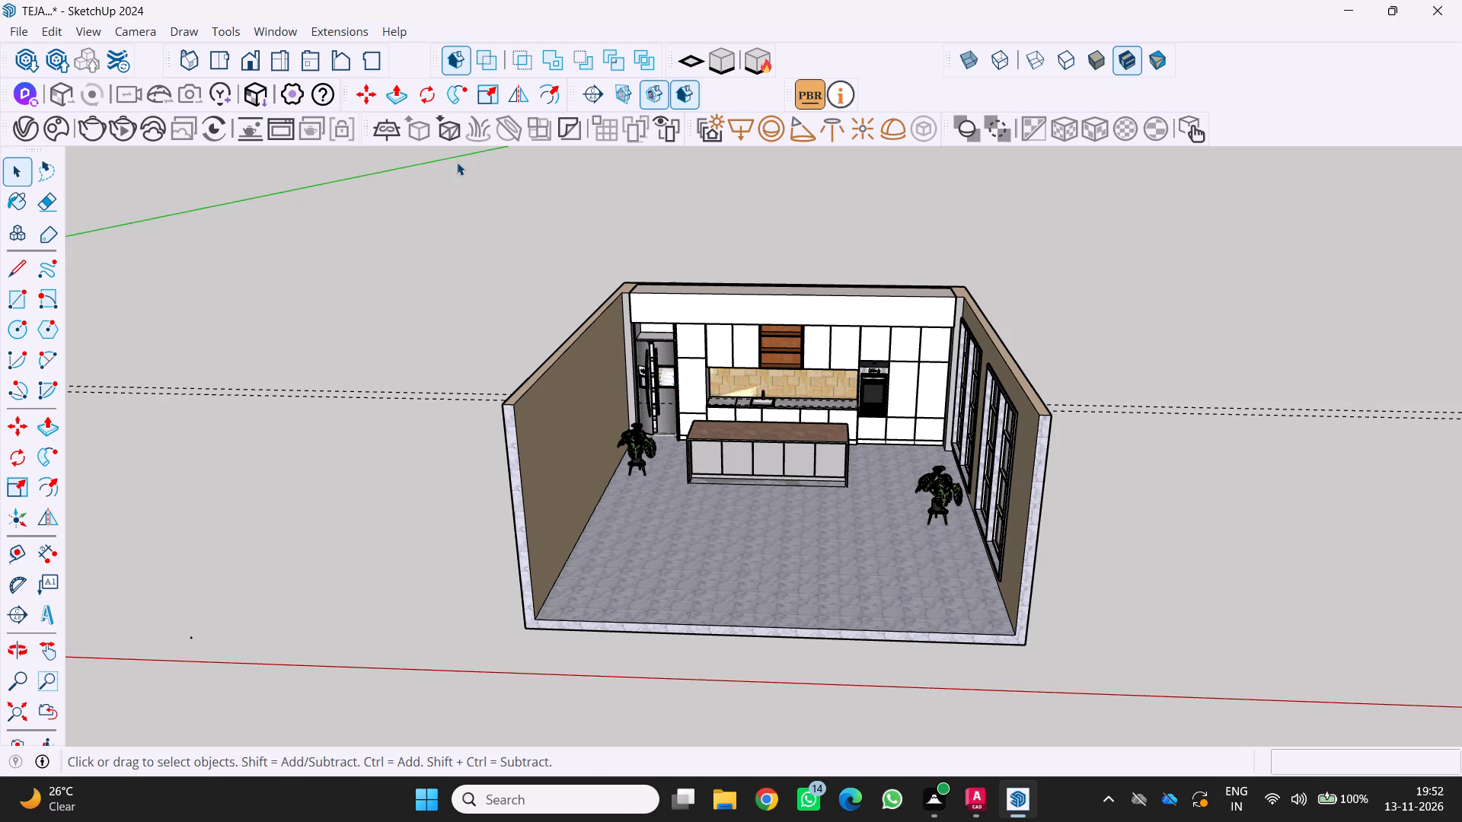
middle_drag(581, 466, 494, 448)
scroll(596, 449, up, 2)
middle_drag(598, 449, 634, 460)
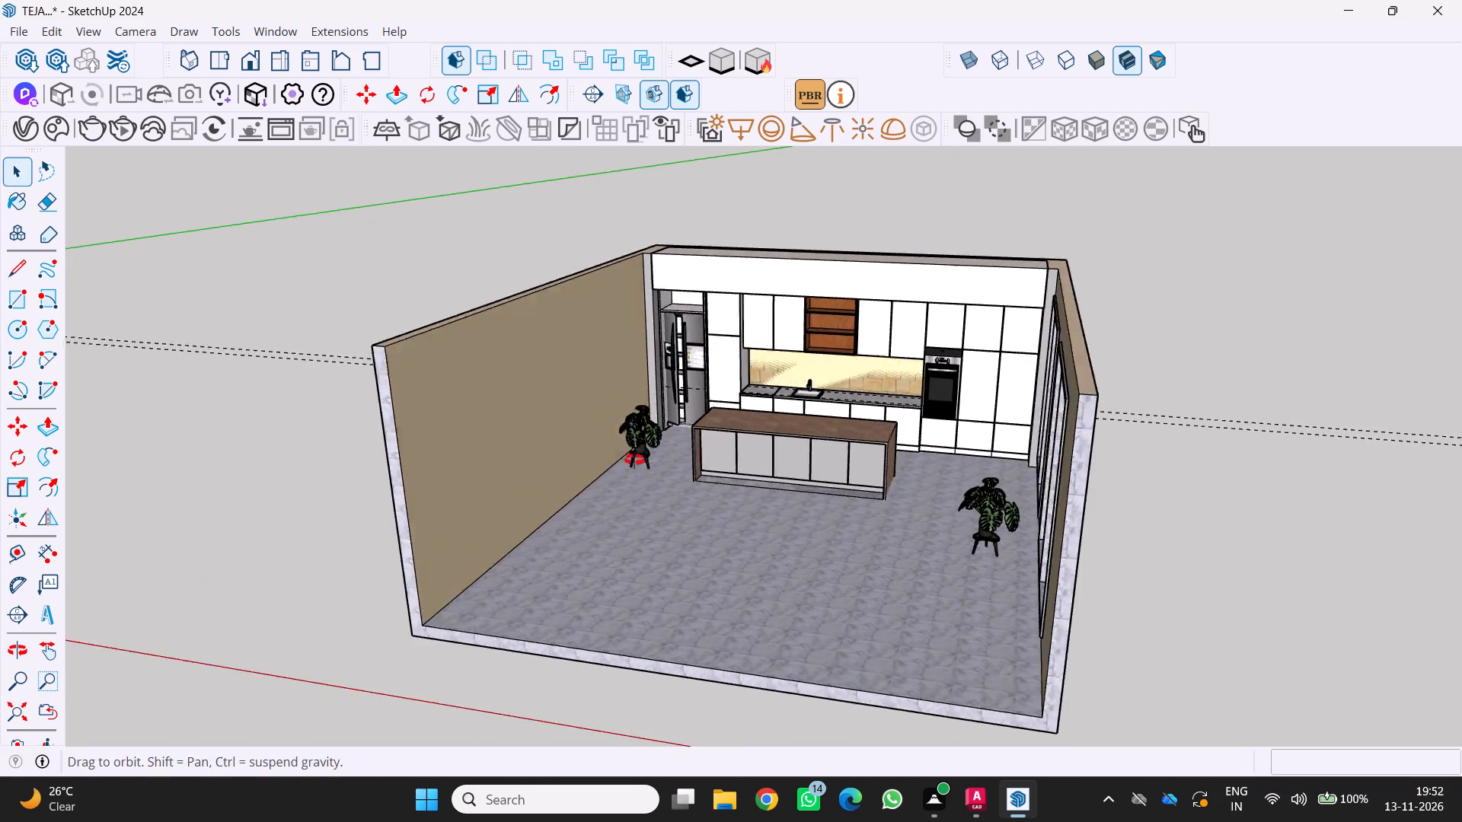
middle_drag(634, 460, 672, 457)
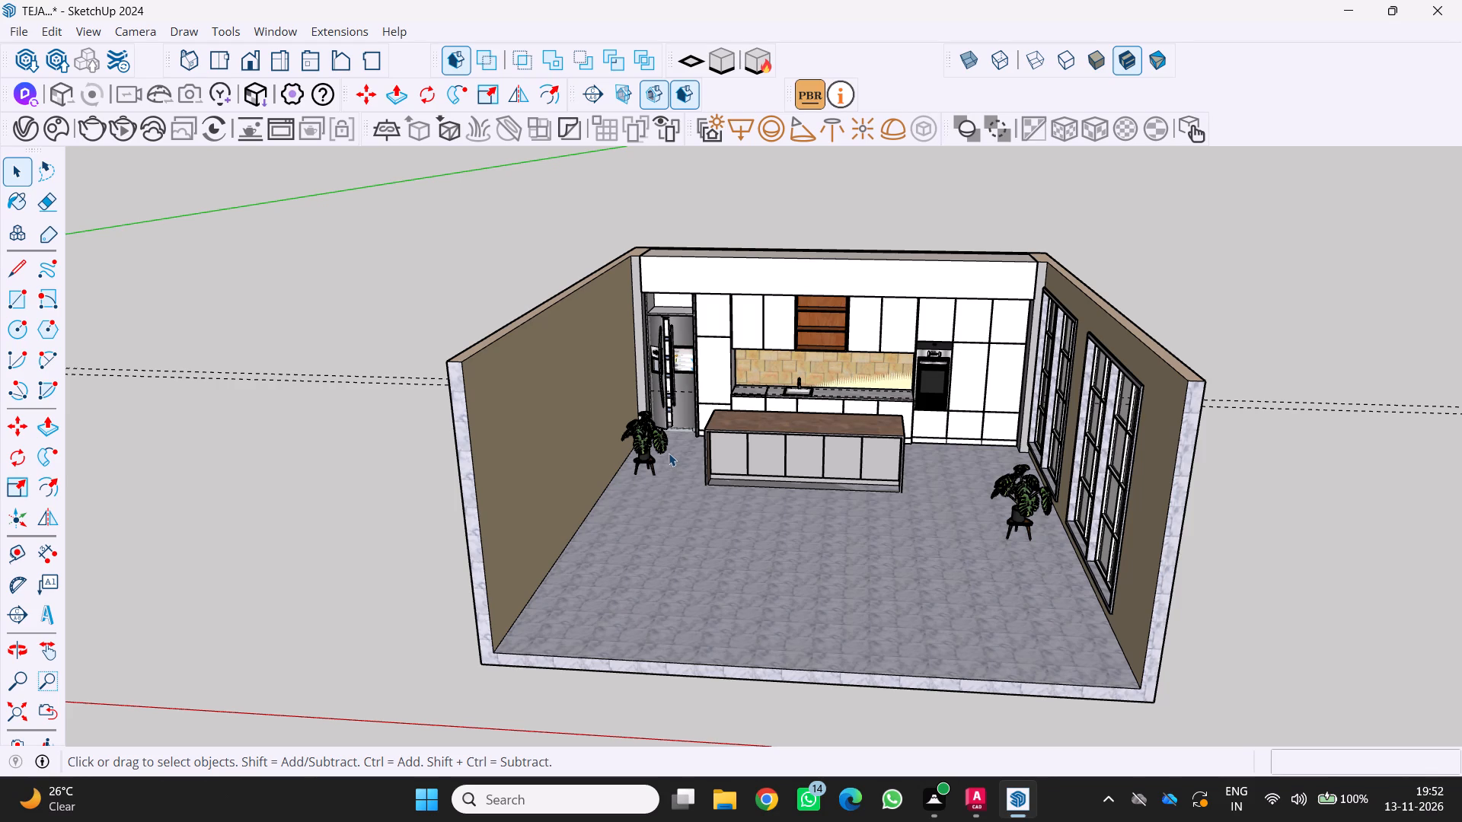
middle_drag(642, 494, 525, 508)
middle_drag(603, 526, 678, 492)
middle_click(679, 491)
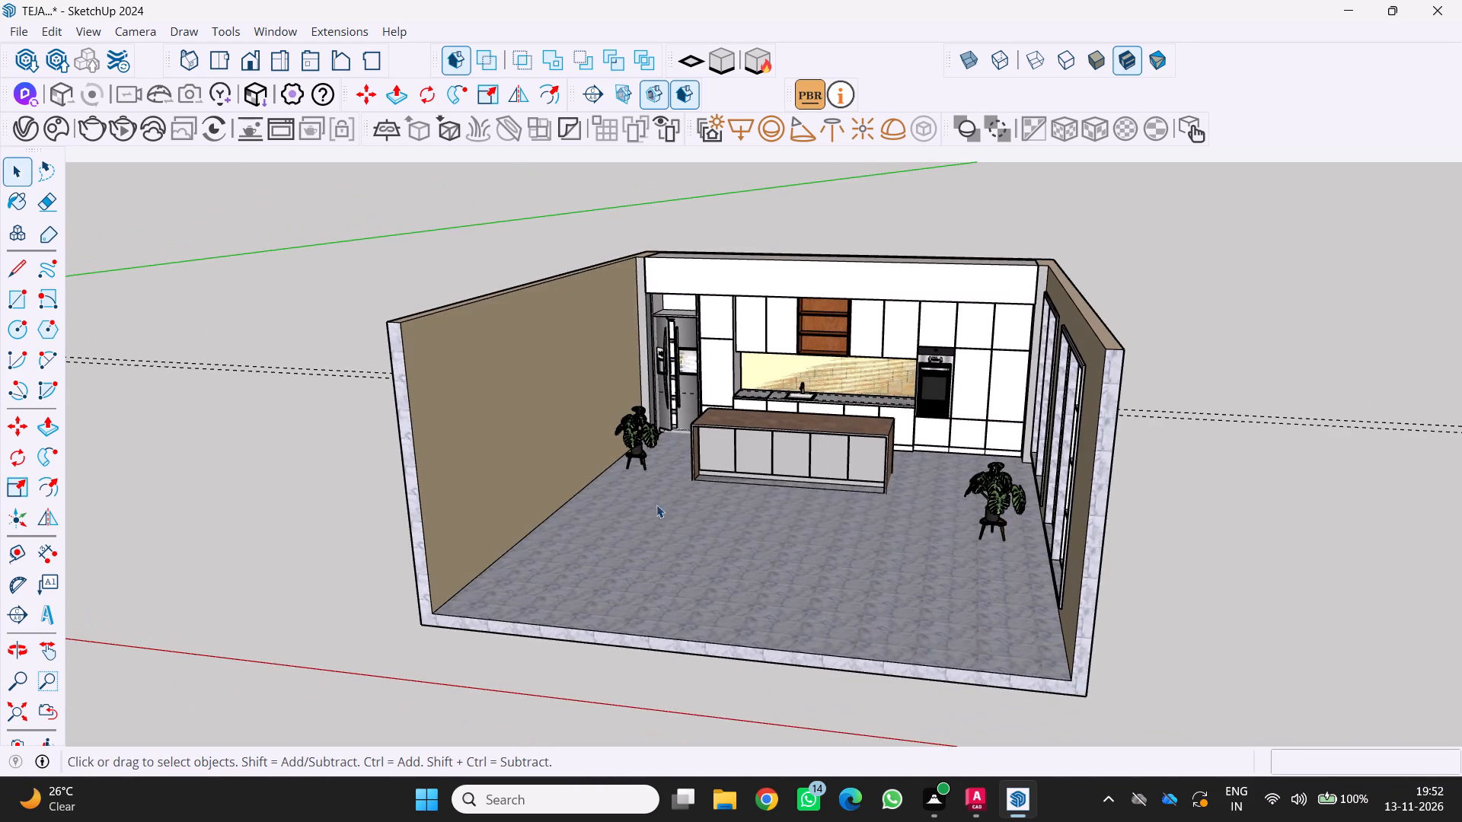
scroll(644, 508, down, 1)
middle_drag(644, 509, 704, 488)
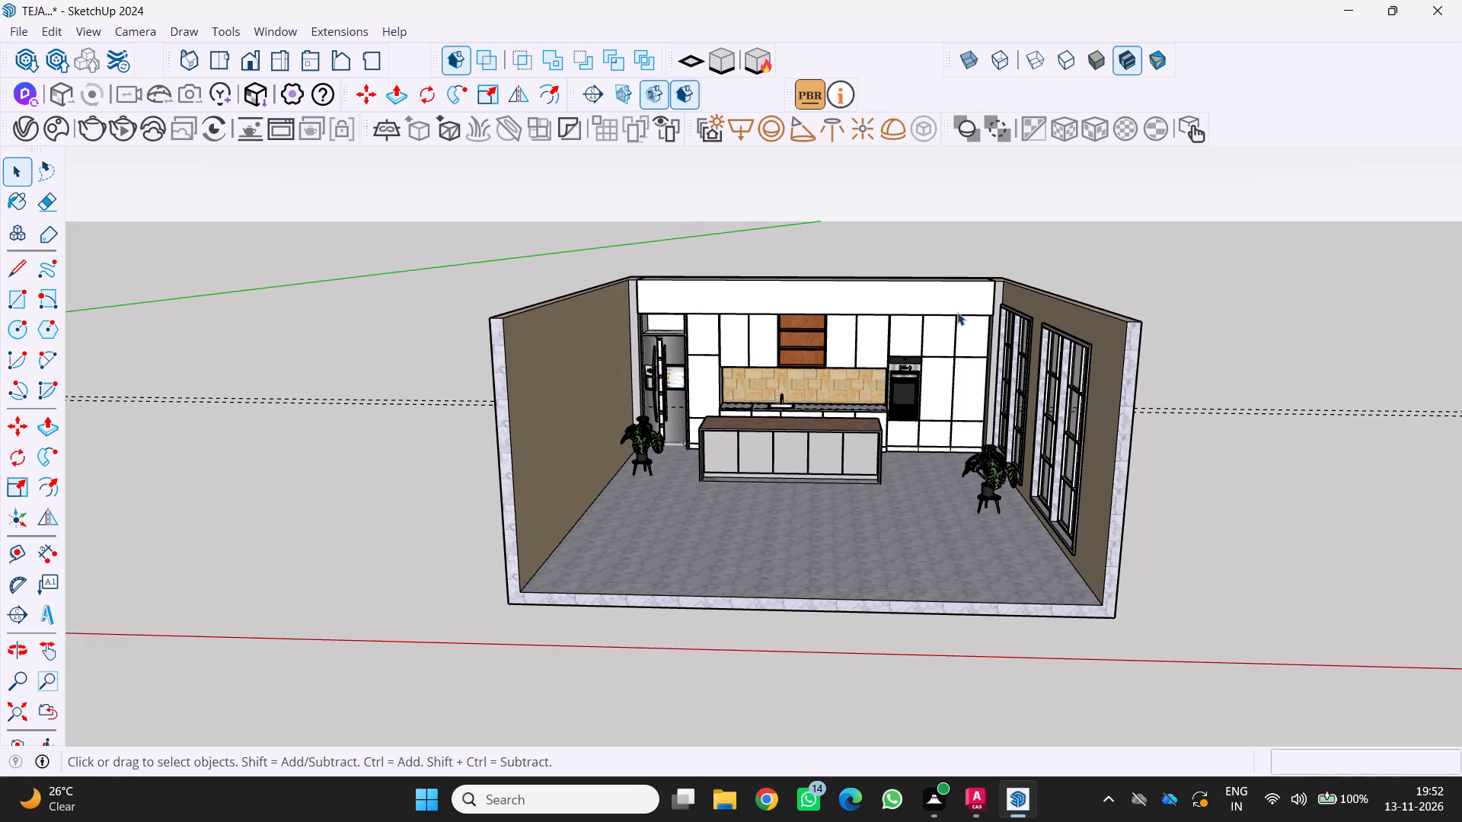
middle_drag(855, 361, 758, 420)
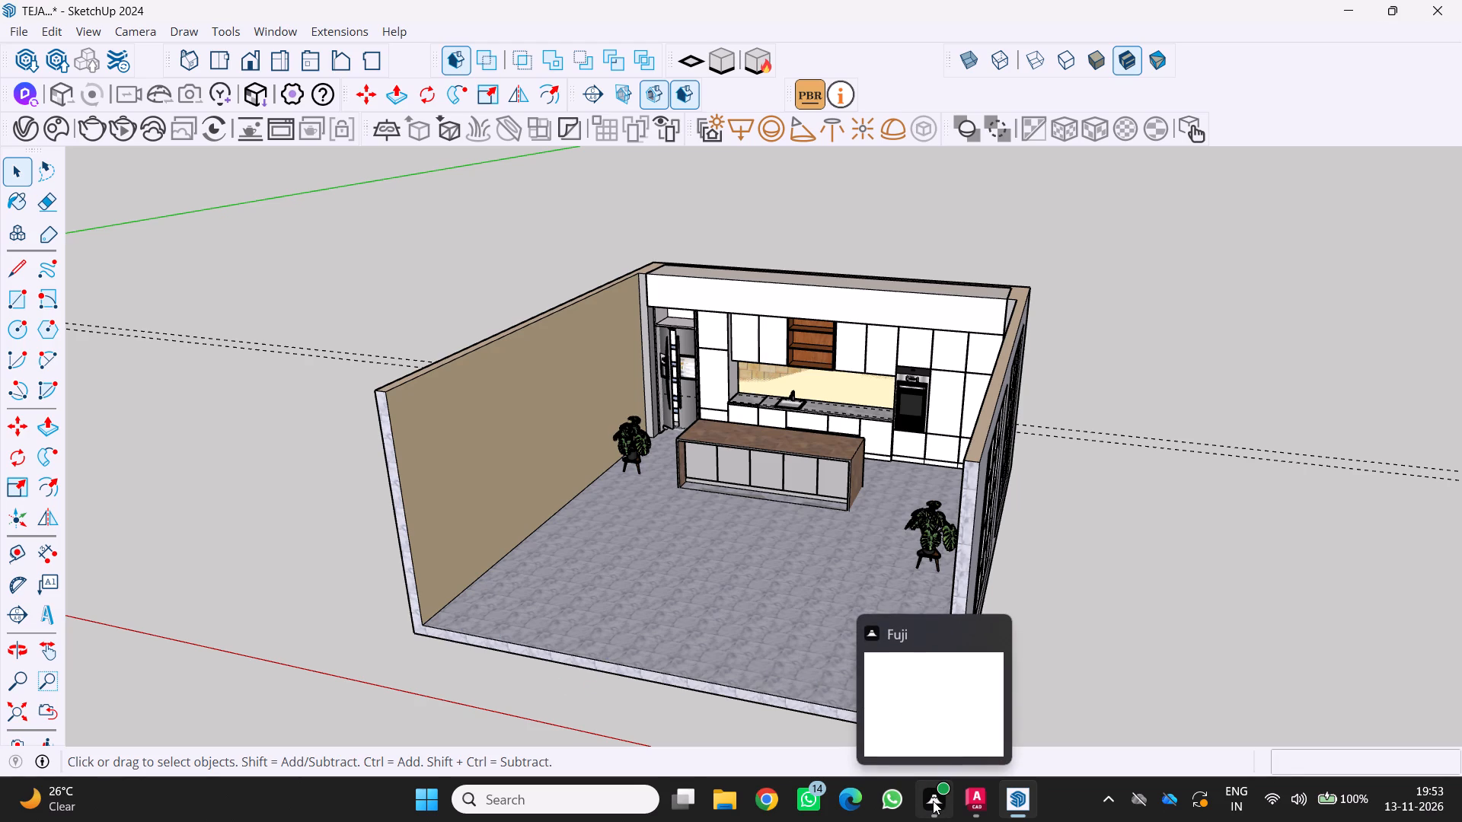
Save the kitchen model as TEJA....skp in the Documents folder.
key(Escape)
key(Escape)
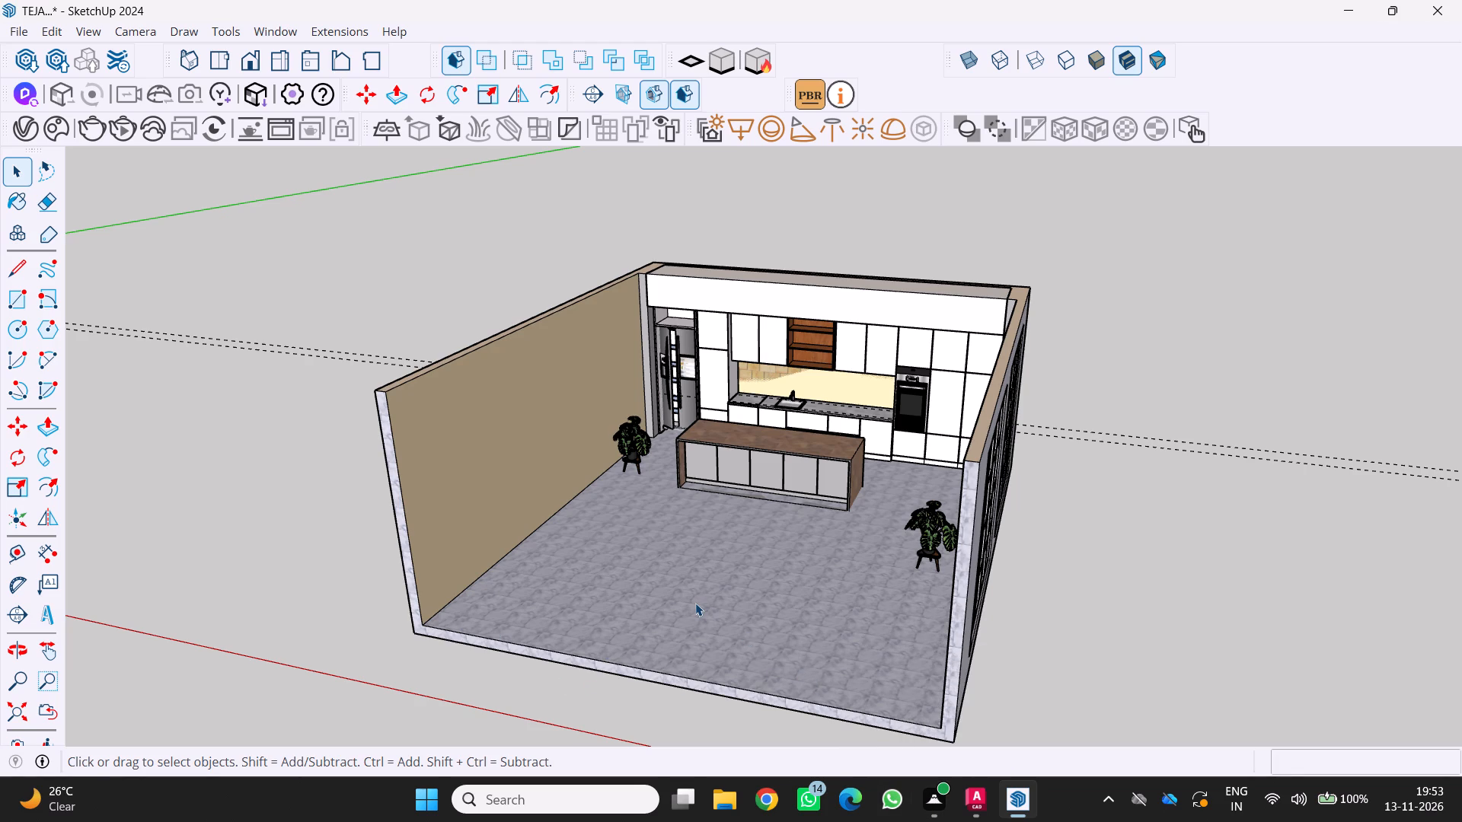
key(ctrl+s)
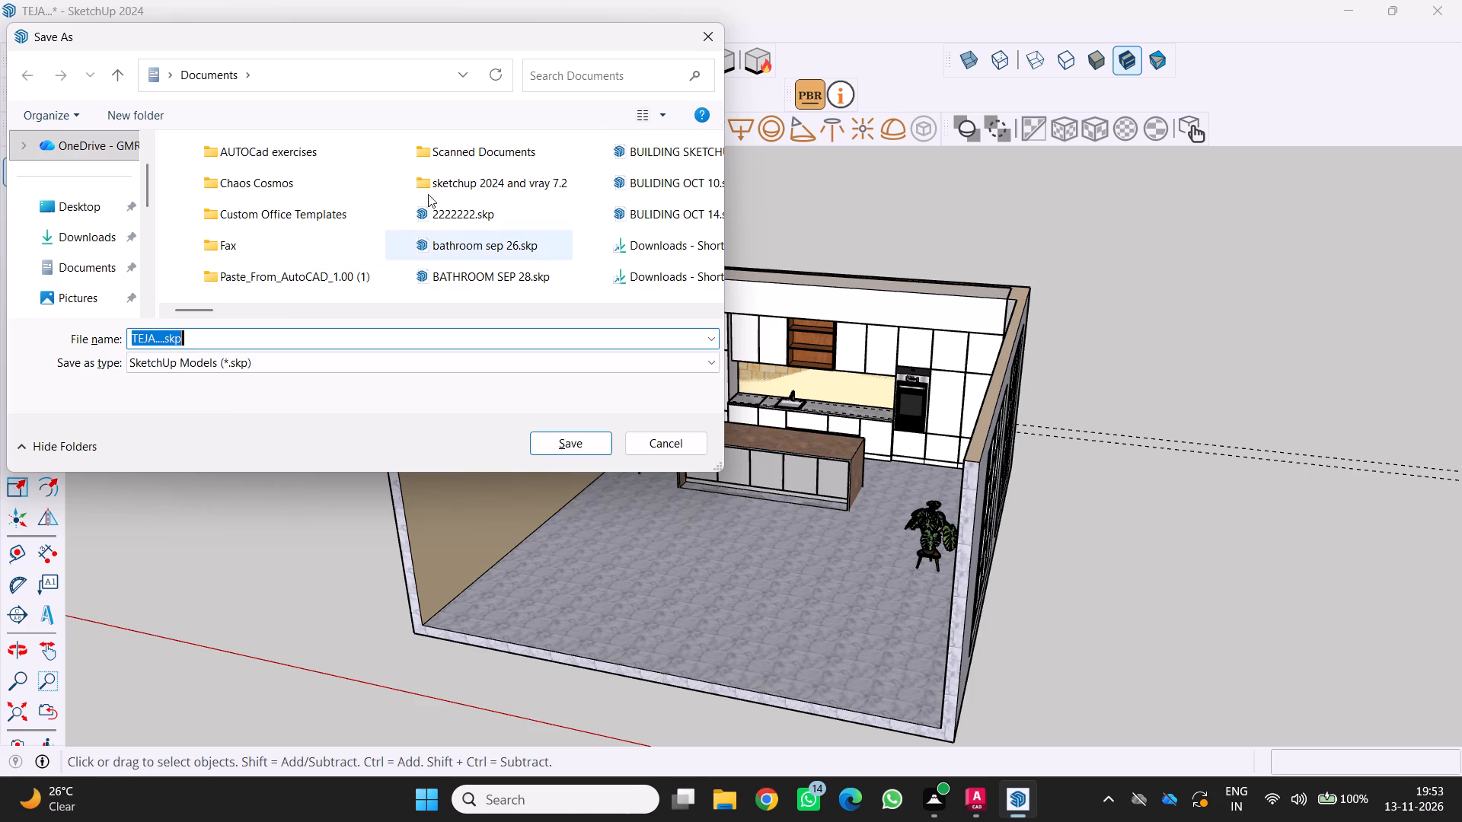
click(543, 452)
triple_click(761, 393)
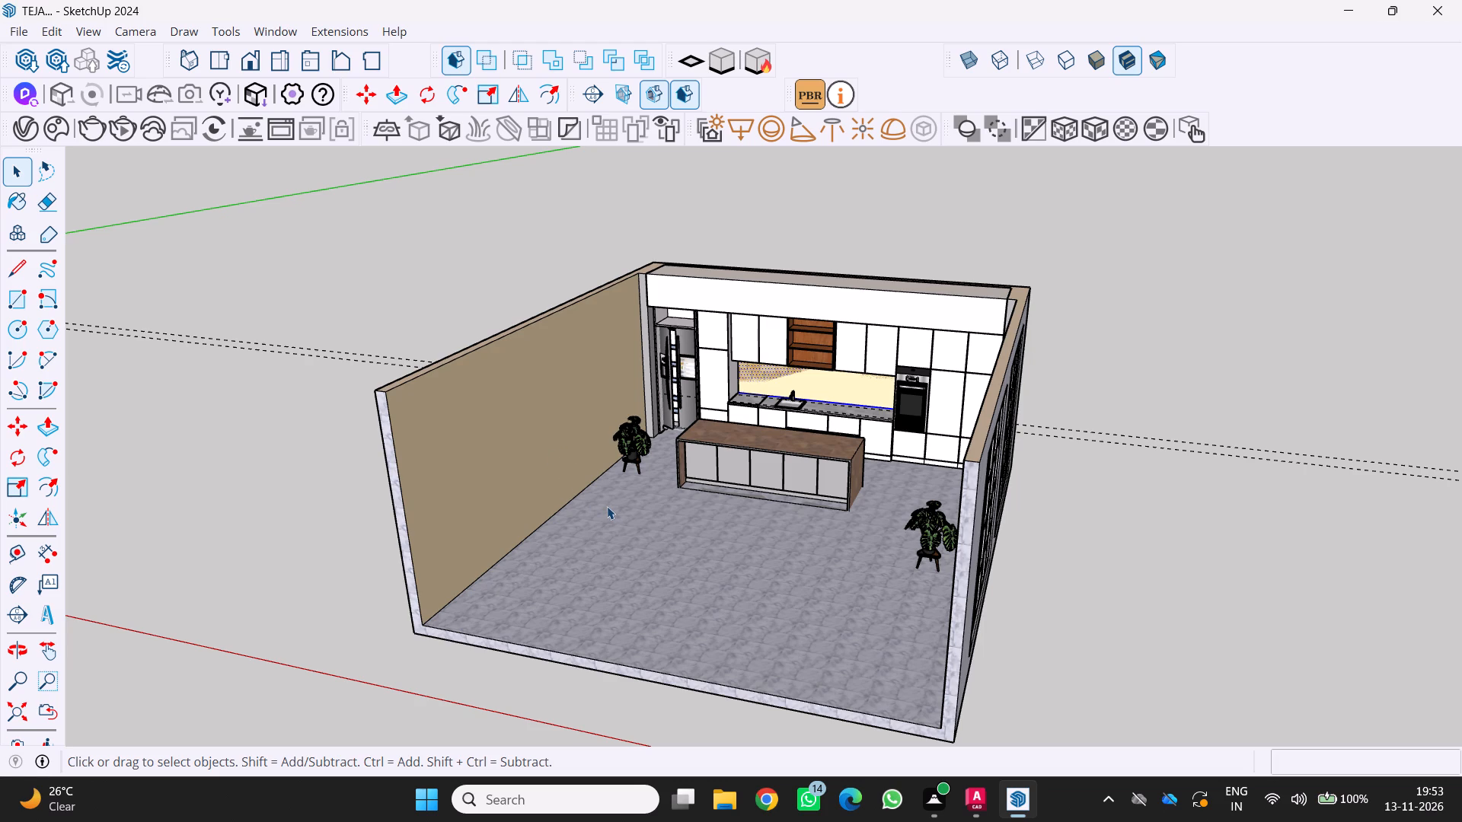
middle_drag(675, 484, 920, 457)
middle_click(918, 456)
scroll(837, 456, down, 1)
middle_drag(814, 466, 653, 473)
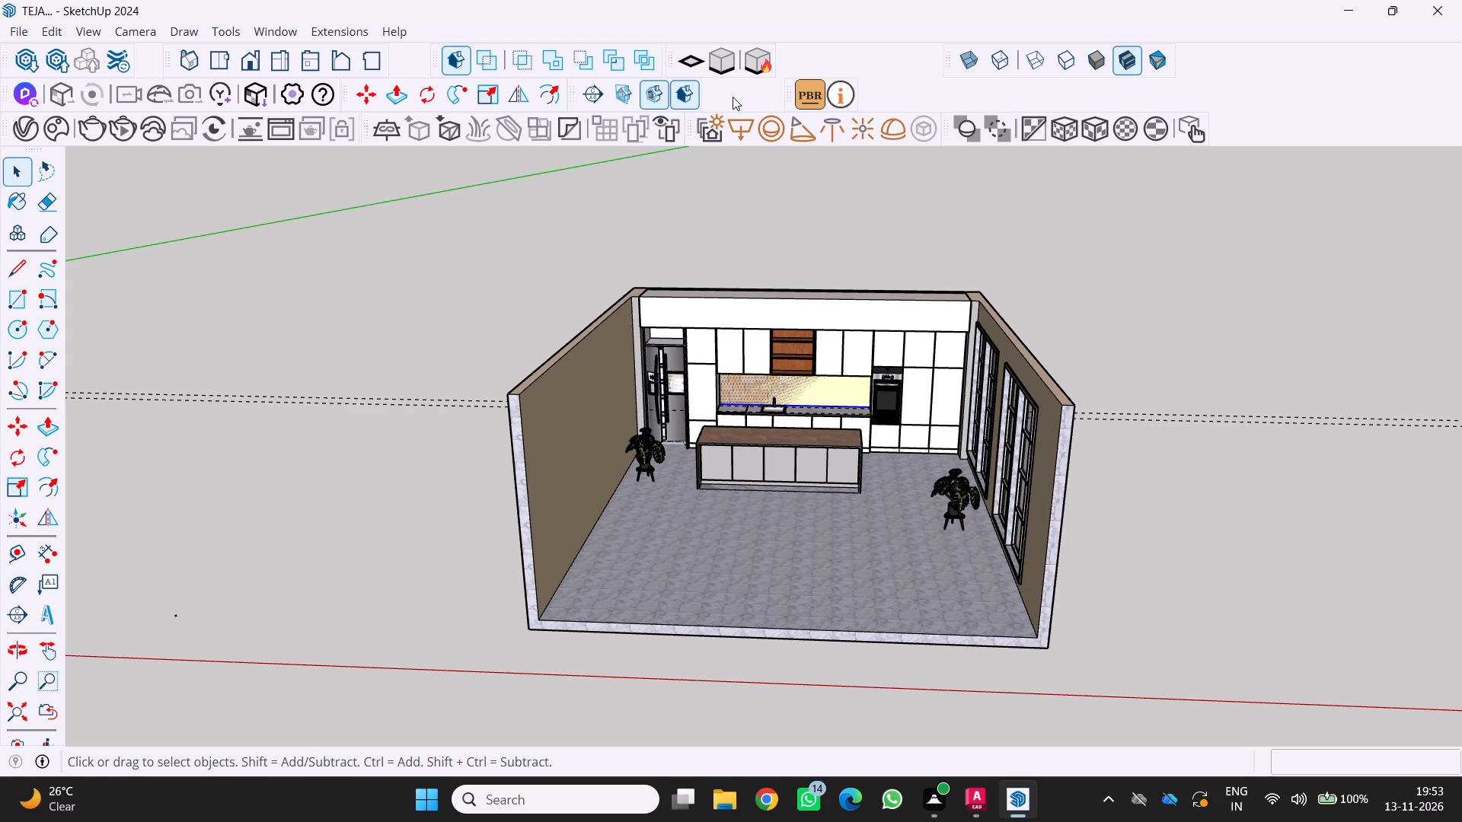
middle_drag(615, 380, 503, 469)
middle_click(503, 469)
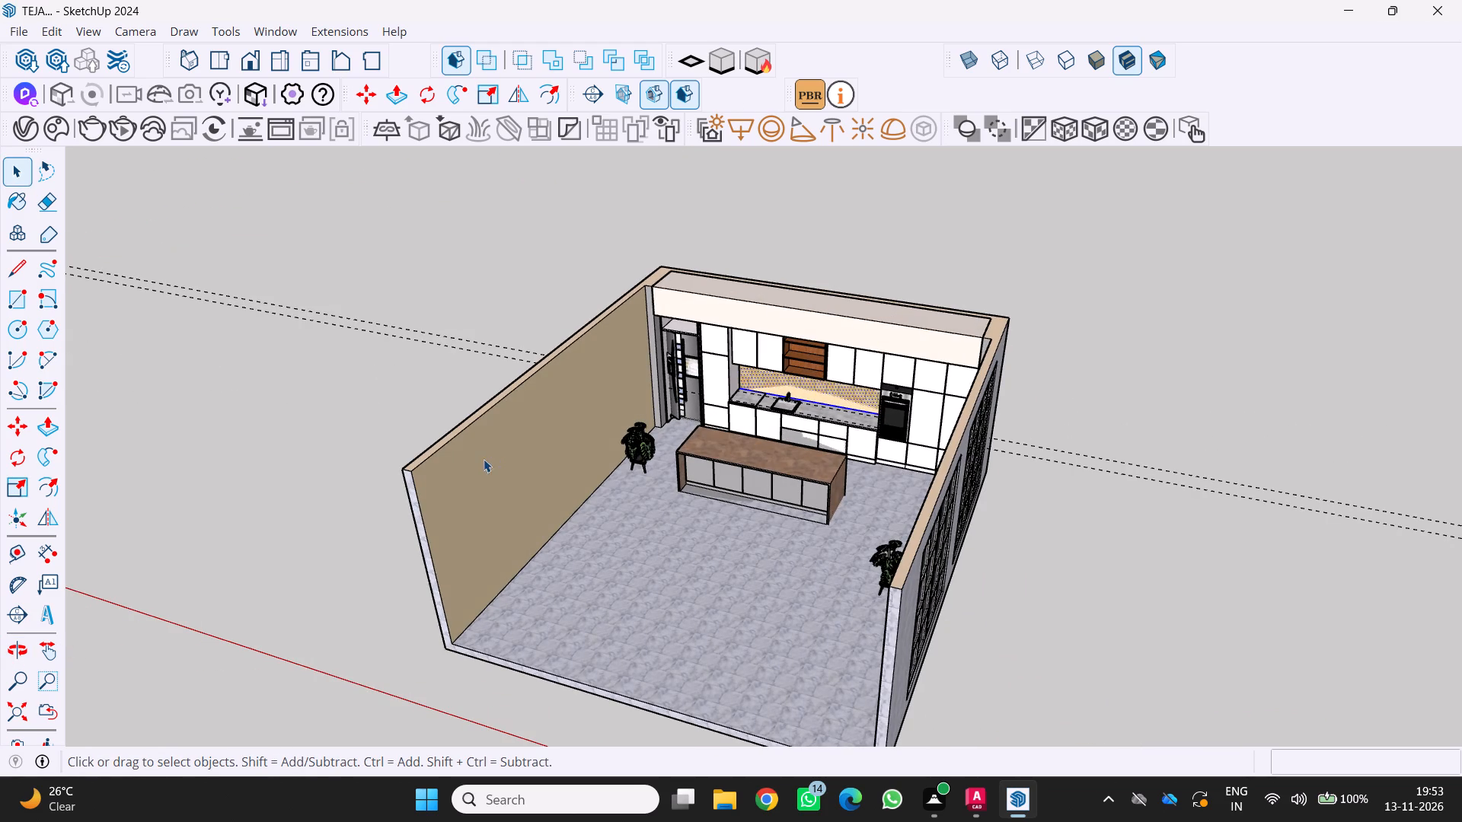
Save the model in Documents under a new file name, adding three spaces between TEJA and the dots.
key(ctrl+s)
click(18, 35)
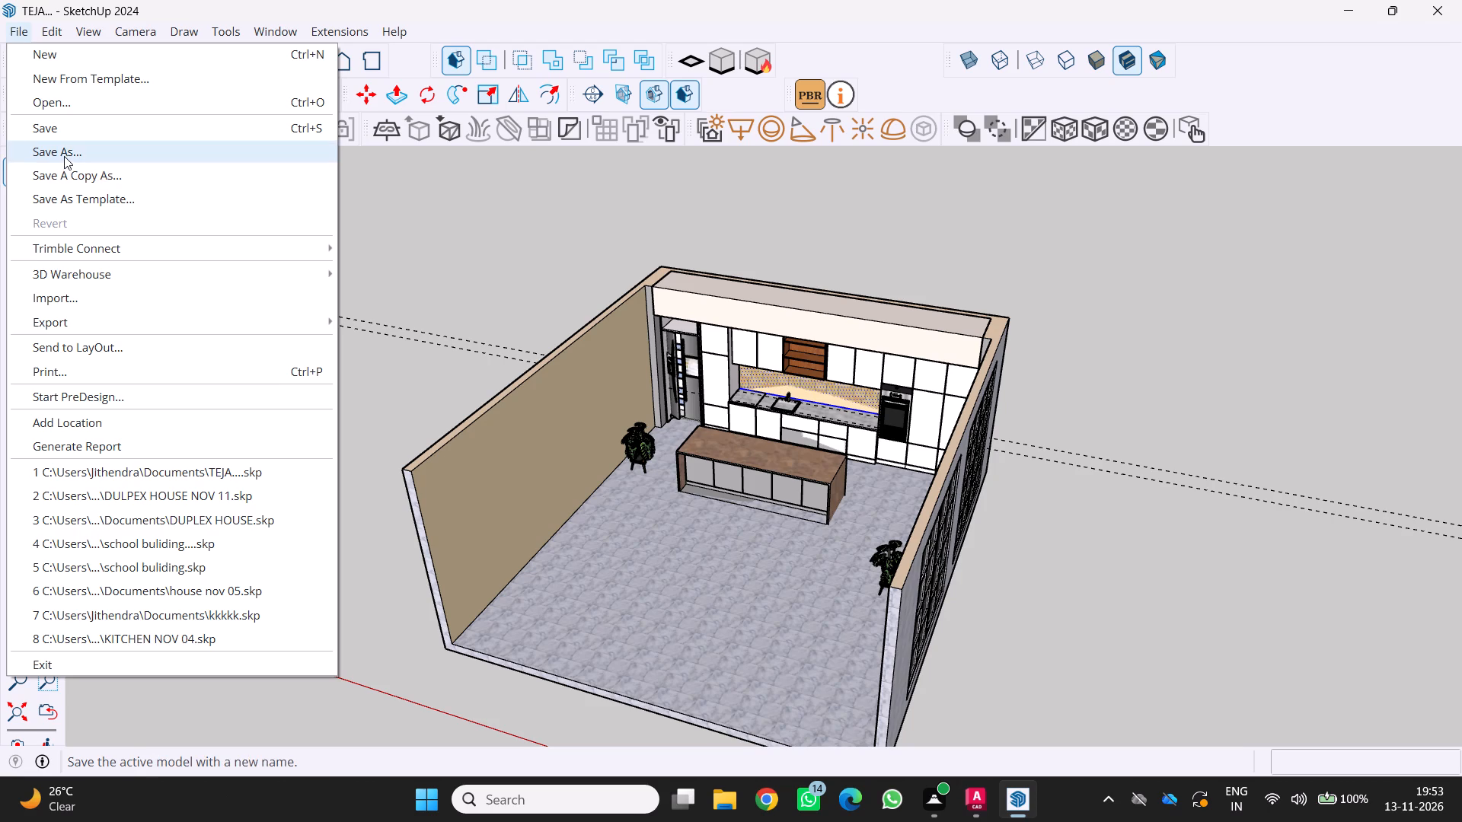
click(65, 155)
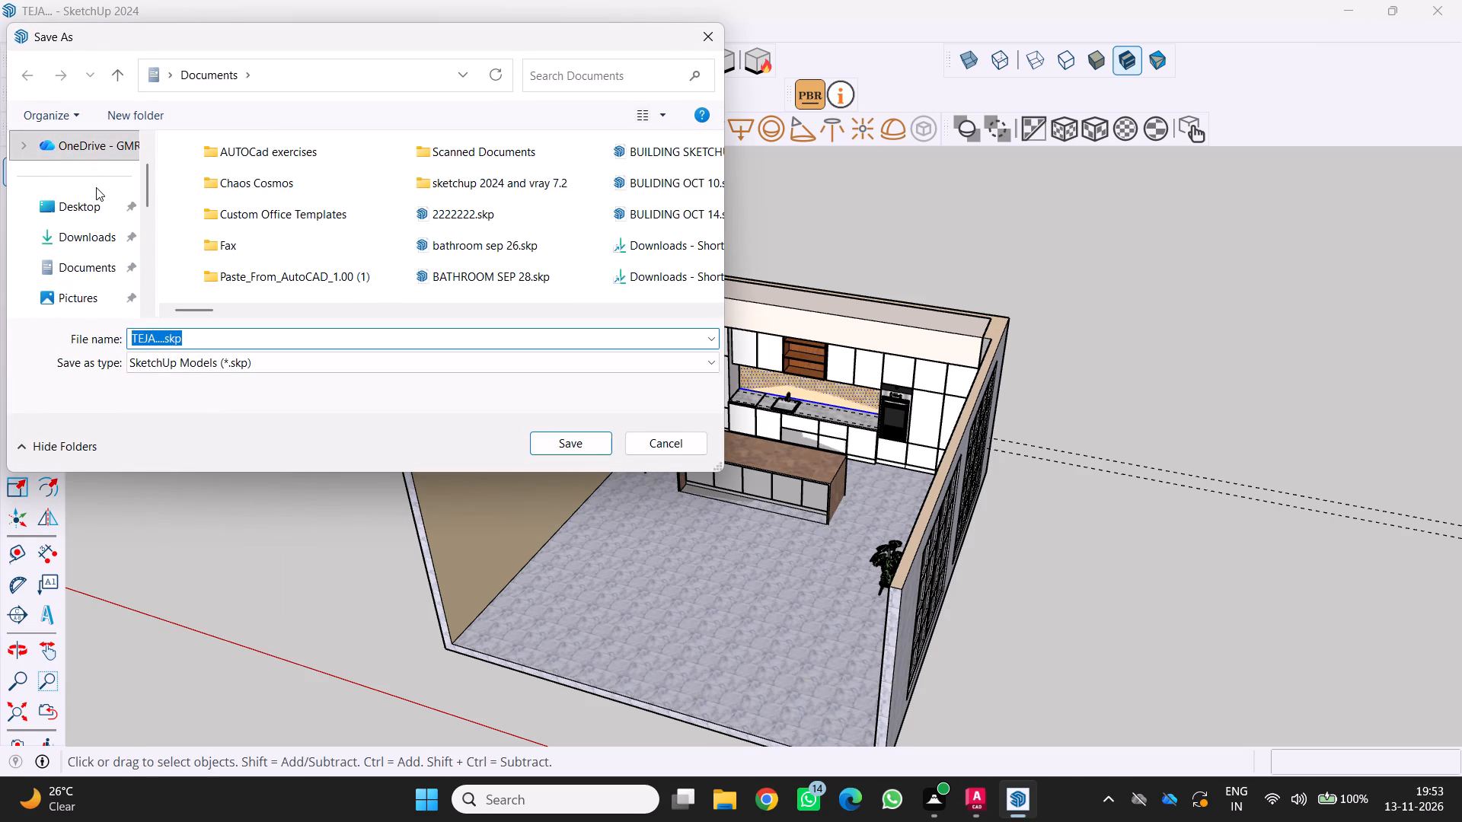
click(154, 334)
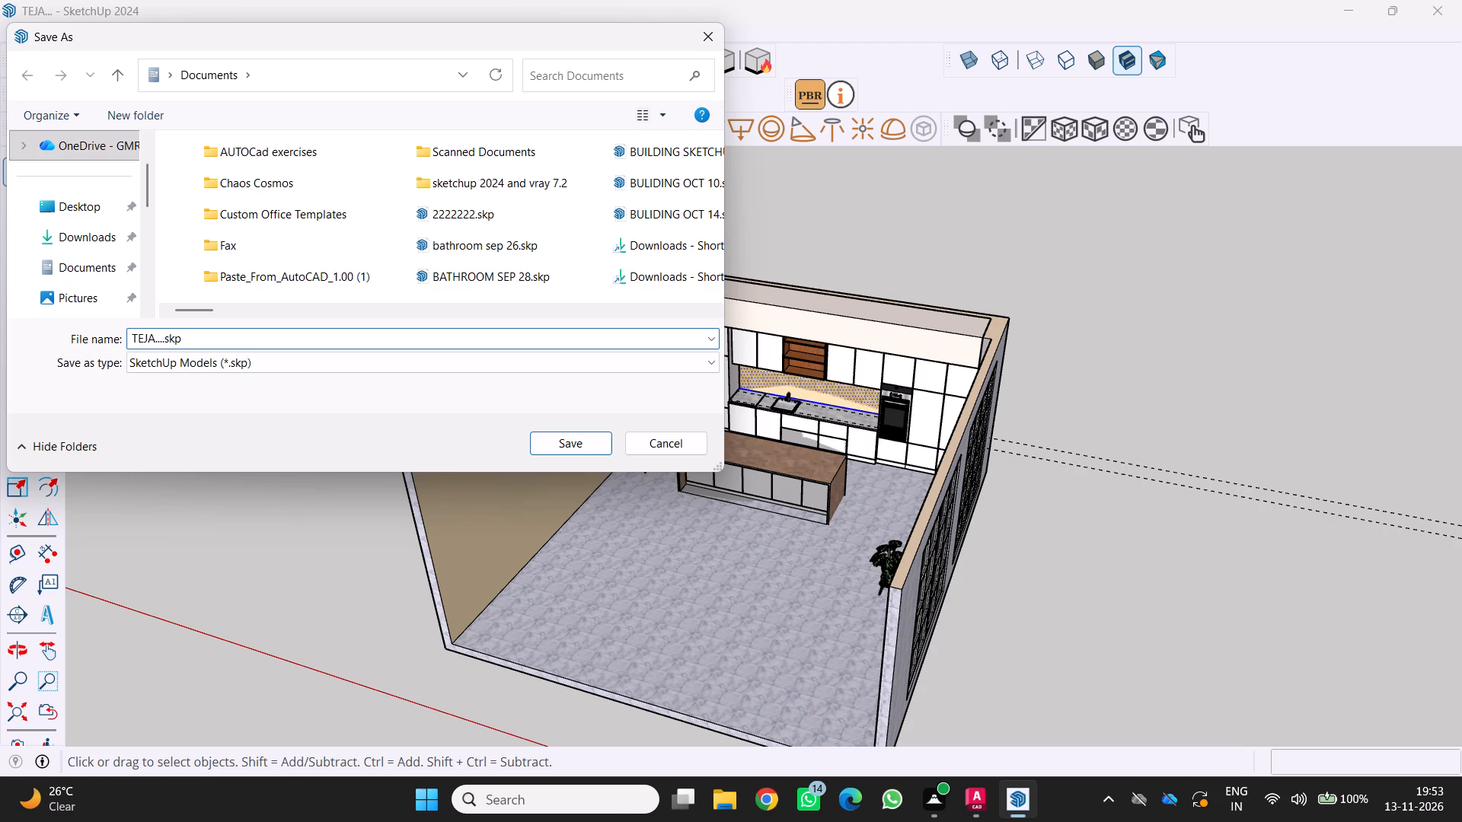
key(space)
key(space)
key(space)
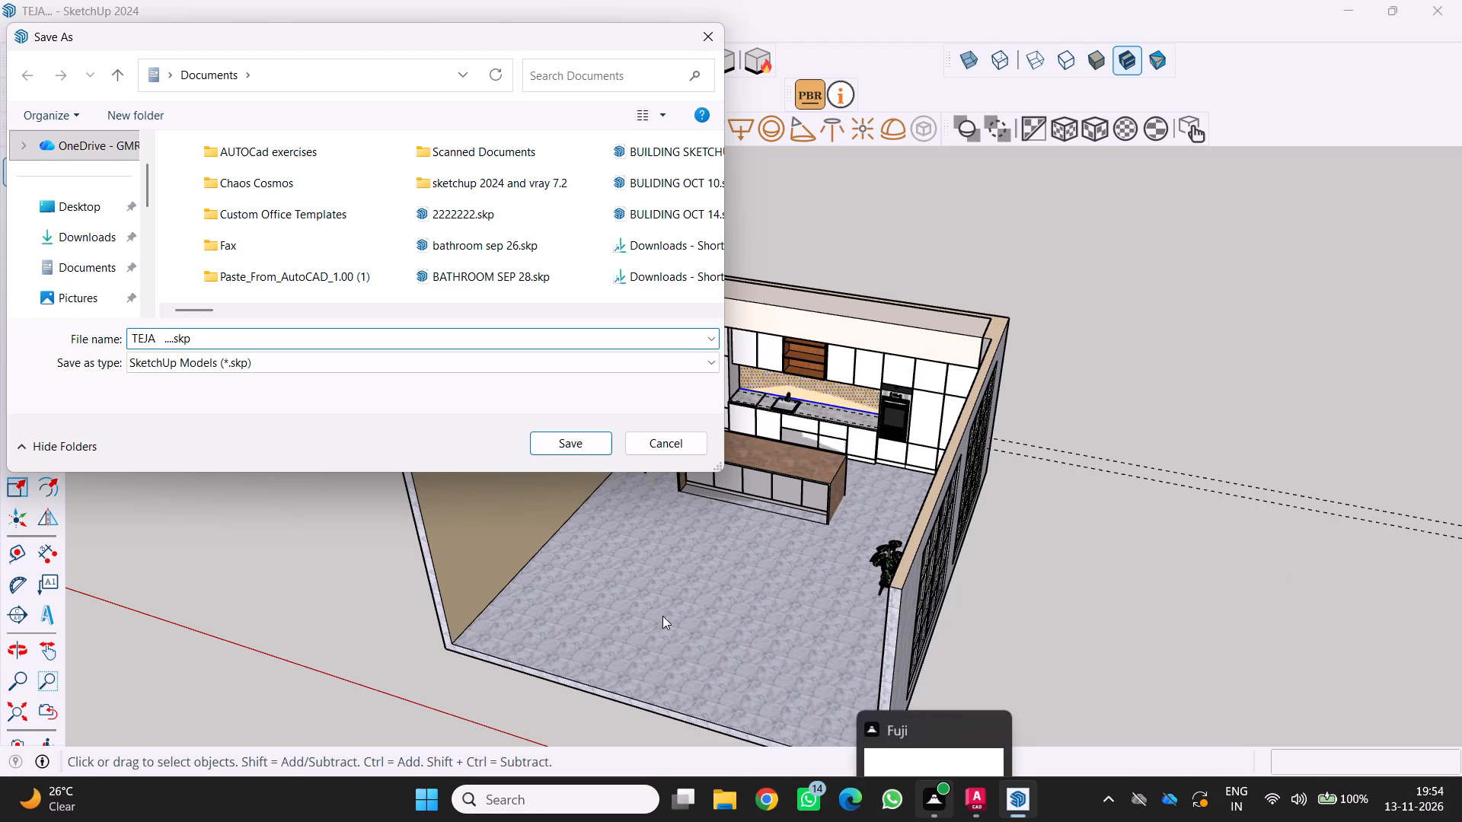
click(573, 436)
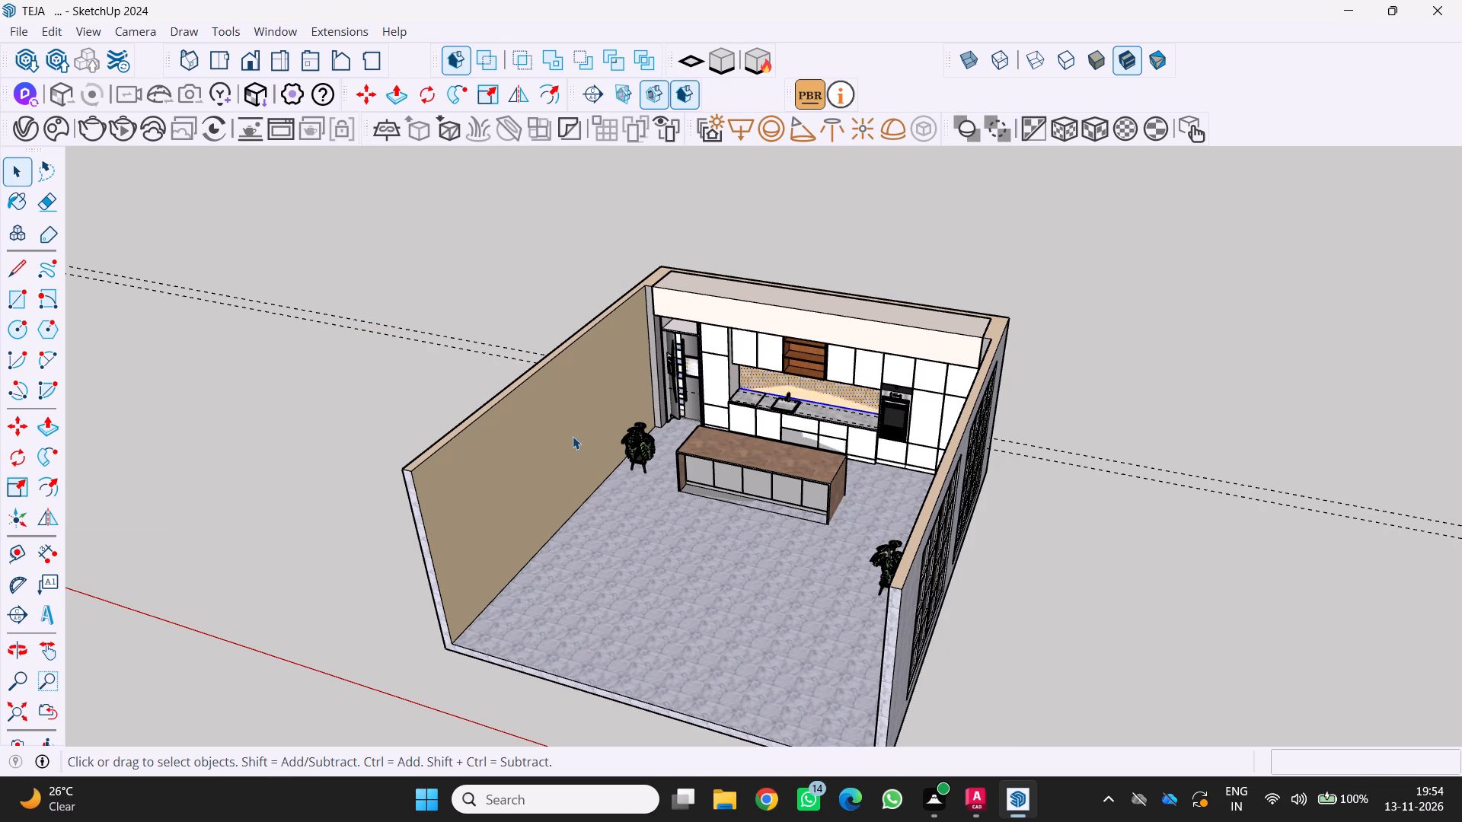
Preview the current near-front kitchen view and print it with Microsoft Print to PDF as "teja ..." in Documents.
scroll(573, 436, down, 3)
middle_drag(579, 468, 678, 422)
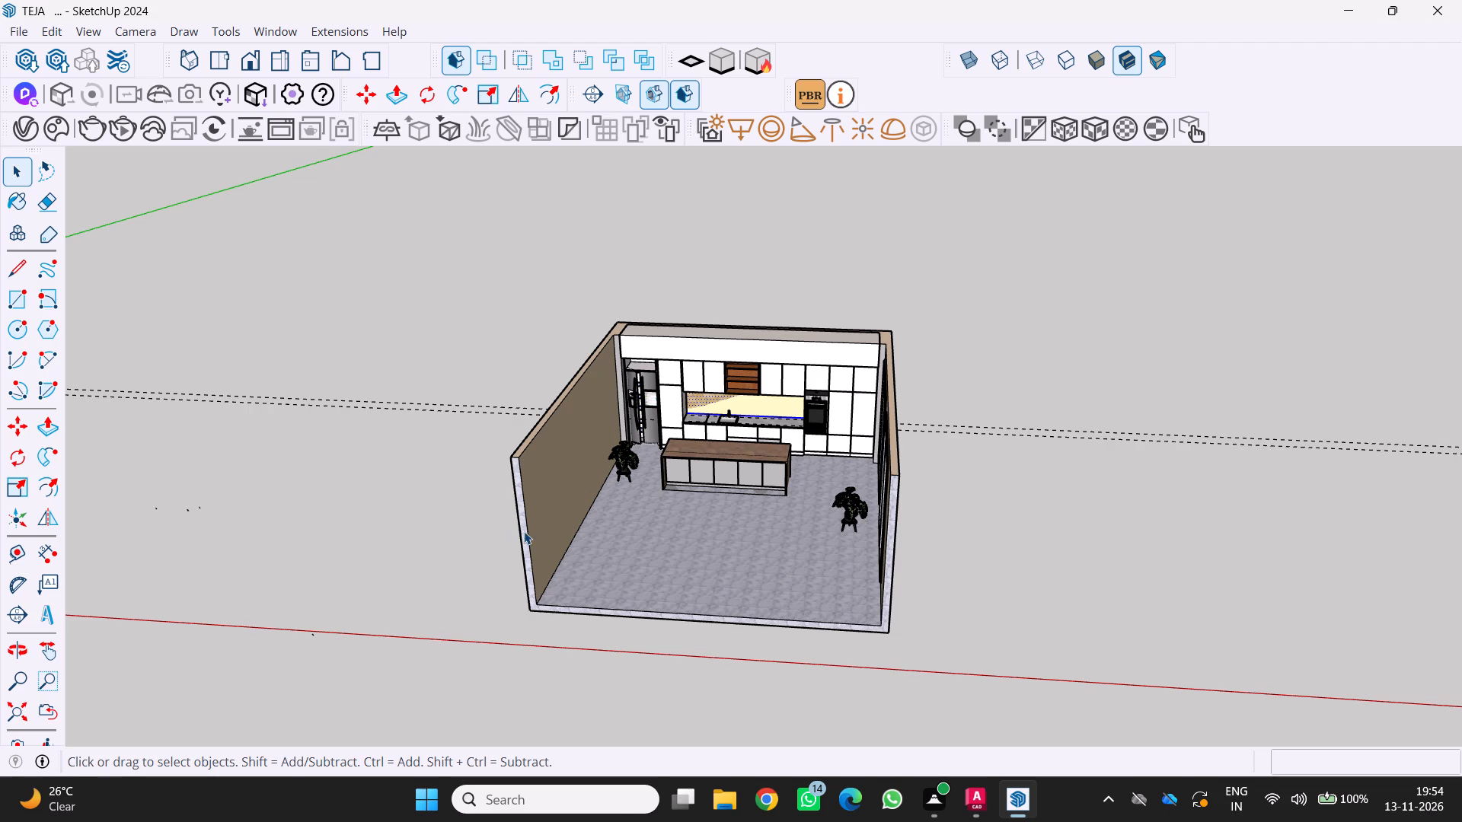
key(space)
key(space)
key(ctrl+p)
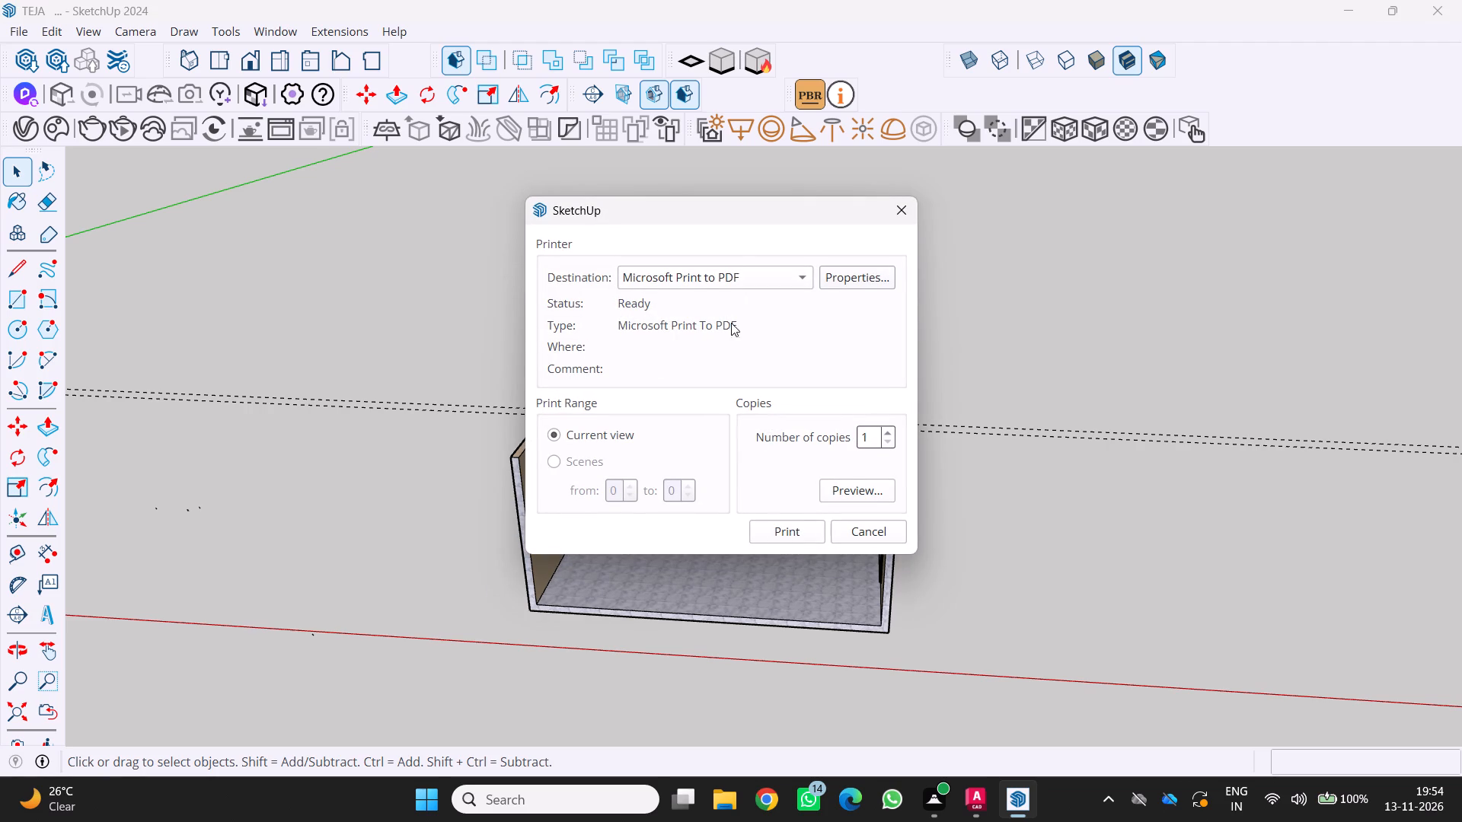
click(851, 492)
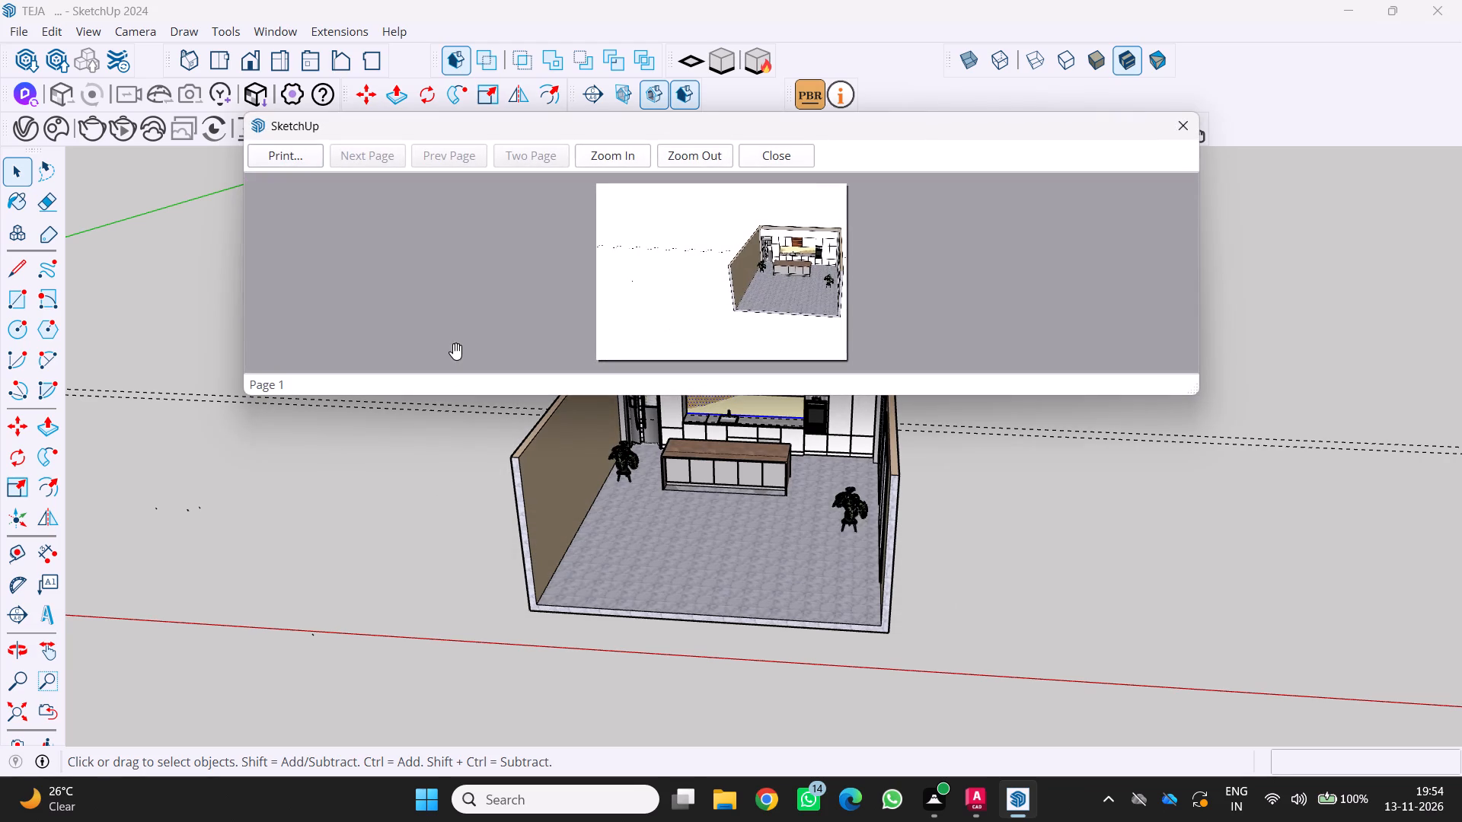
click(270, 152)
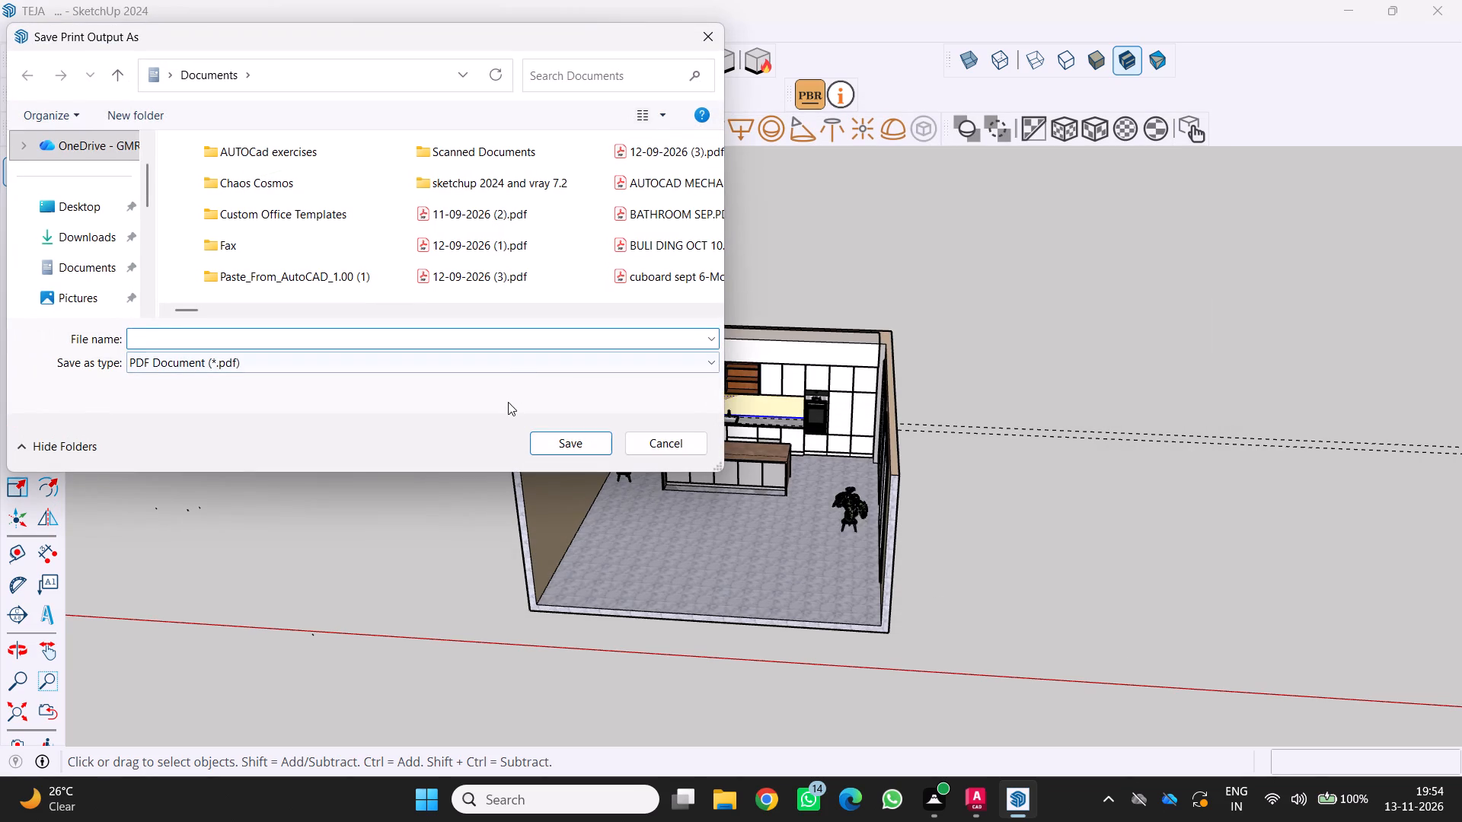
text(teja ...)
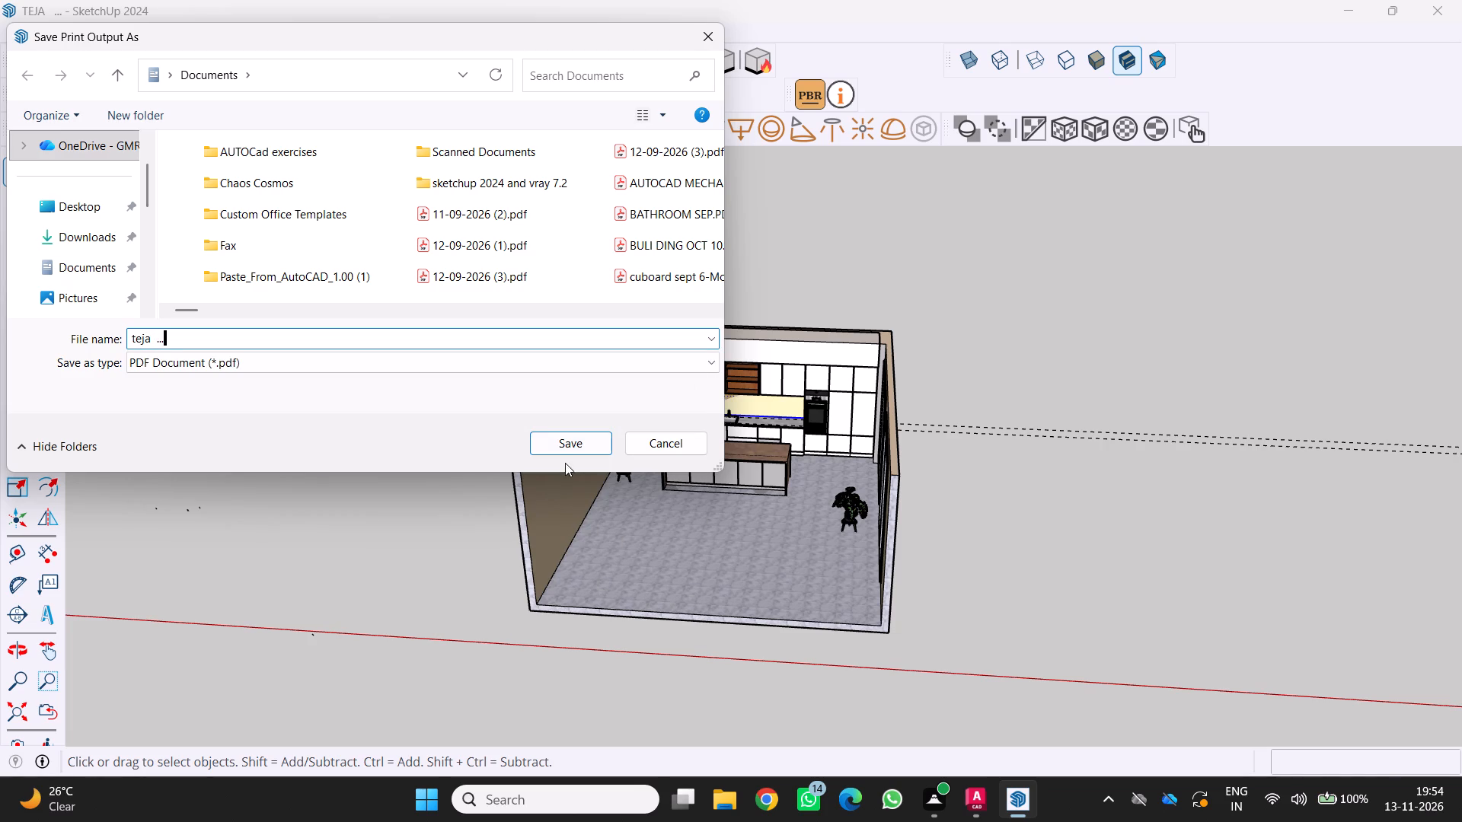
click(573, 442)
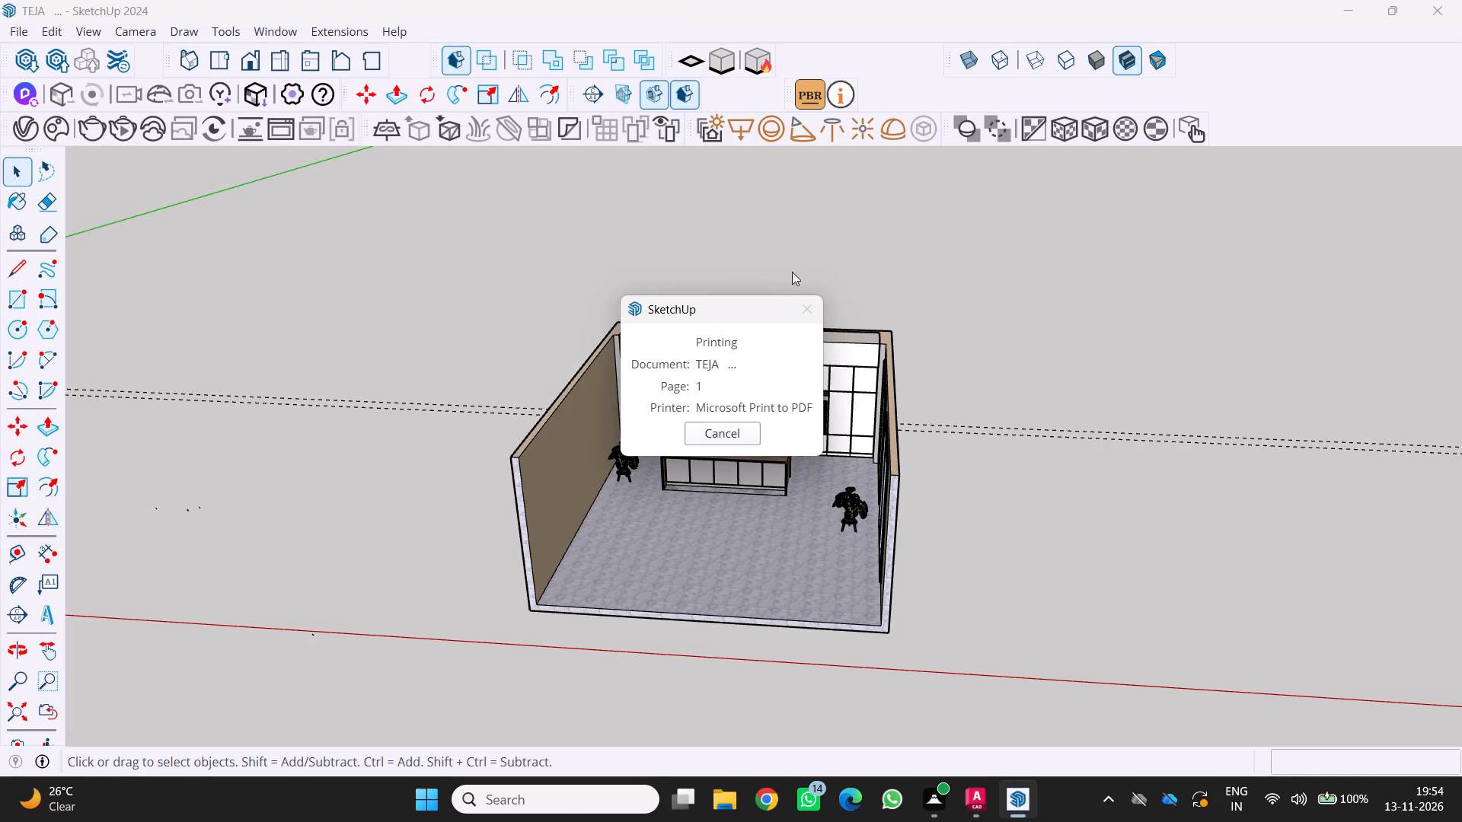
click(797, 308)
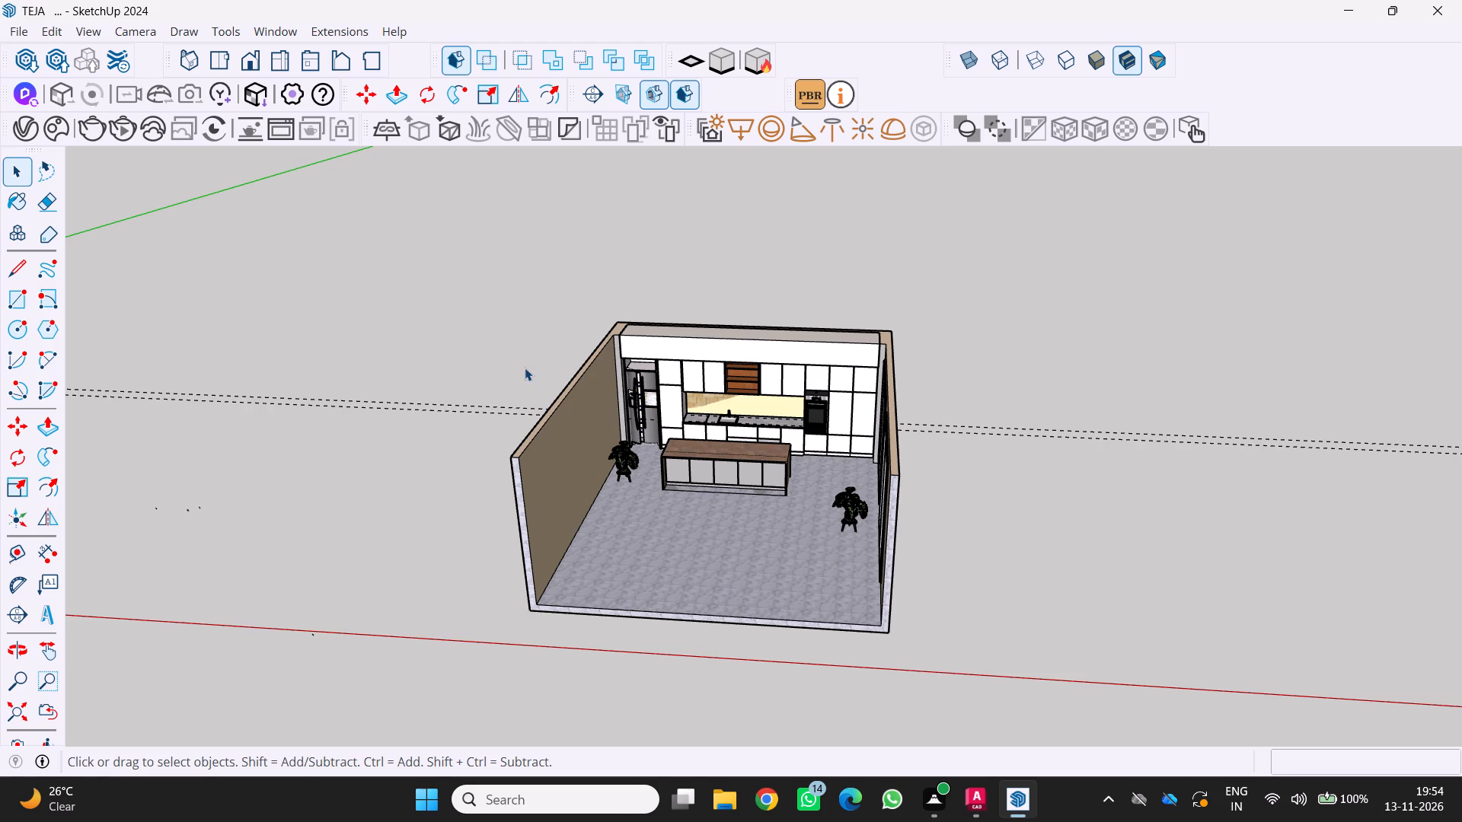
View the printed kitchen PDF in Adobe Acrobat Reader, then close it and return to SketchUp.
scroll(540, 364, down, 2)
middle_drag(542, 365, 596, 315)
scroll(596, 310, up, 1)
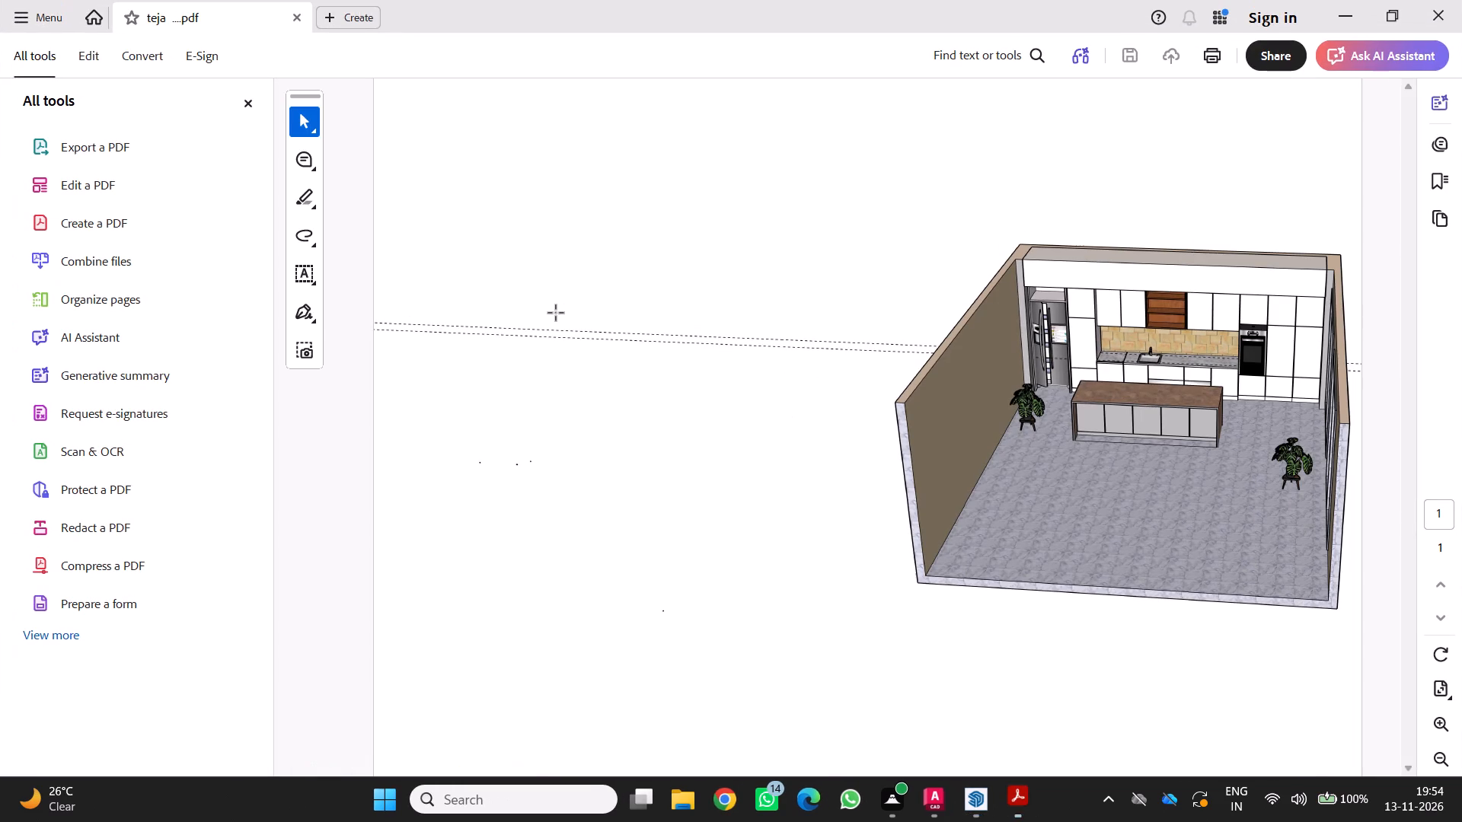
click(1425, 16)
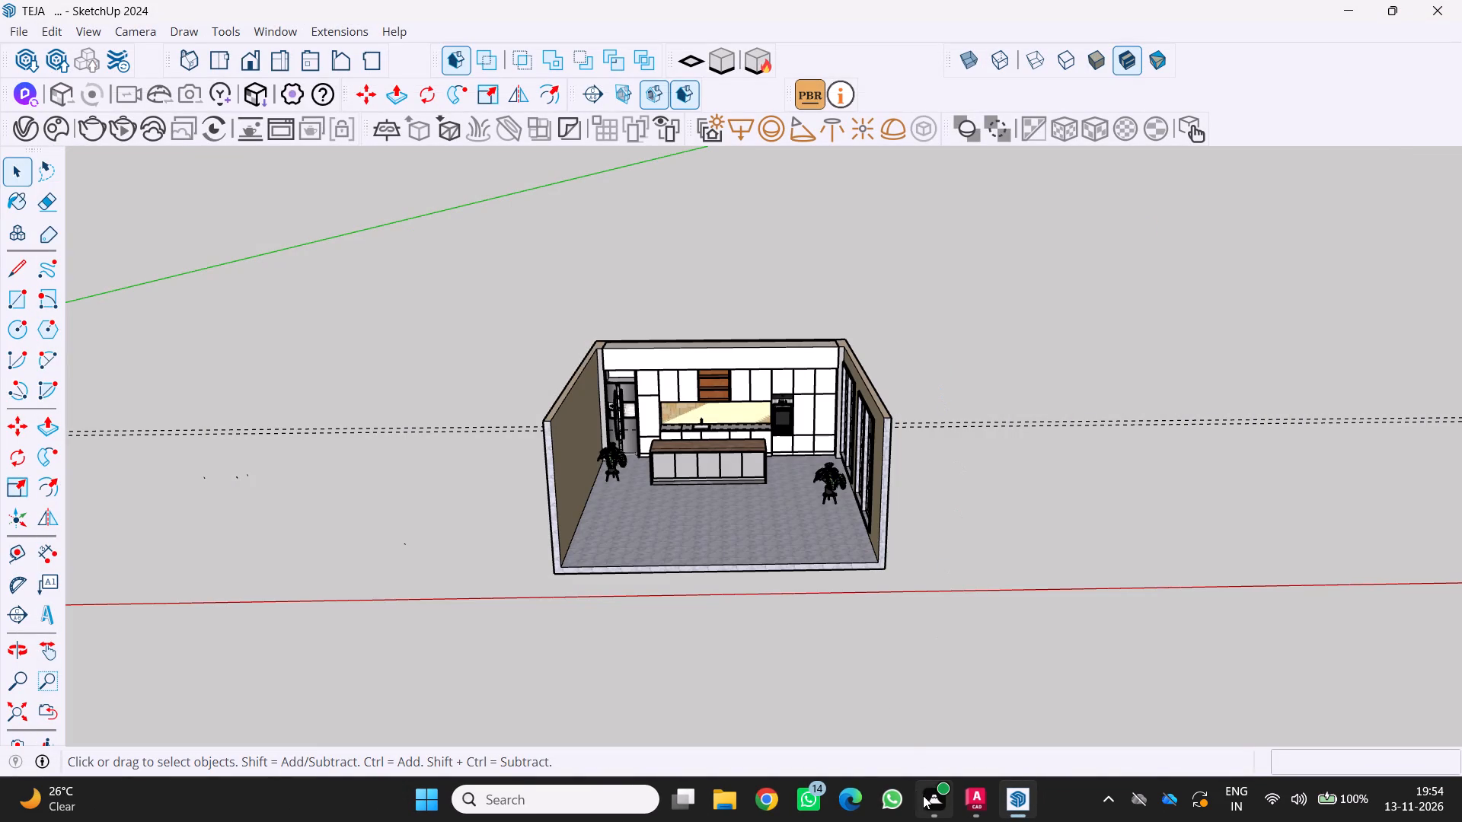